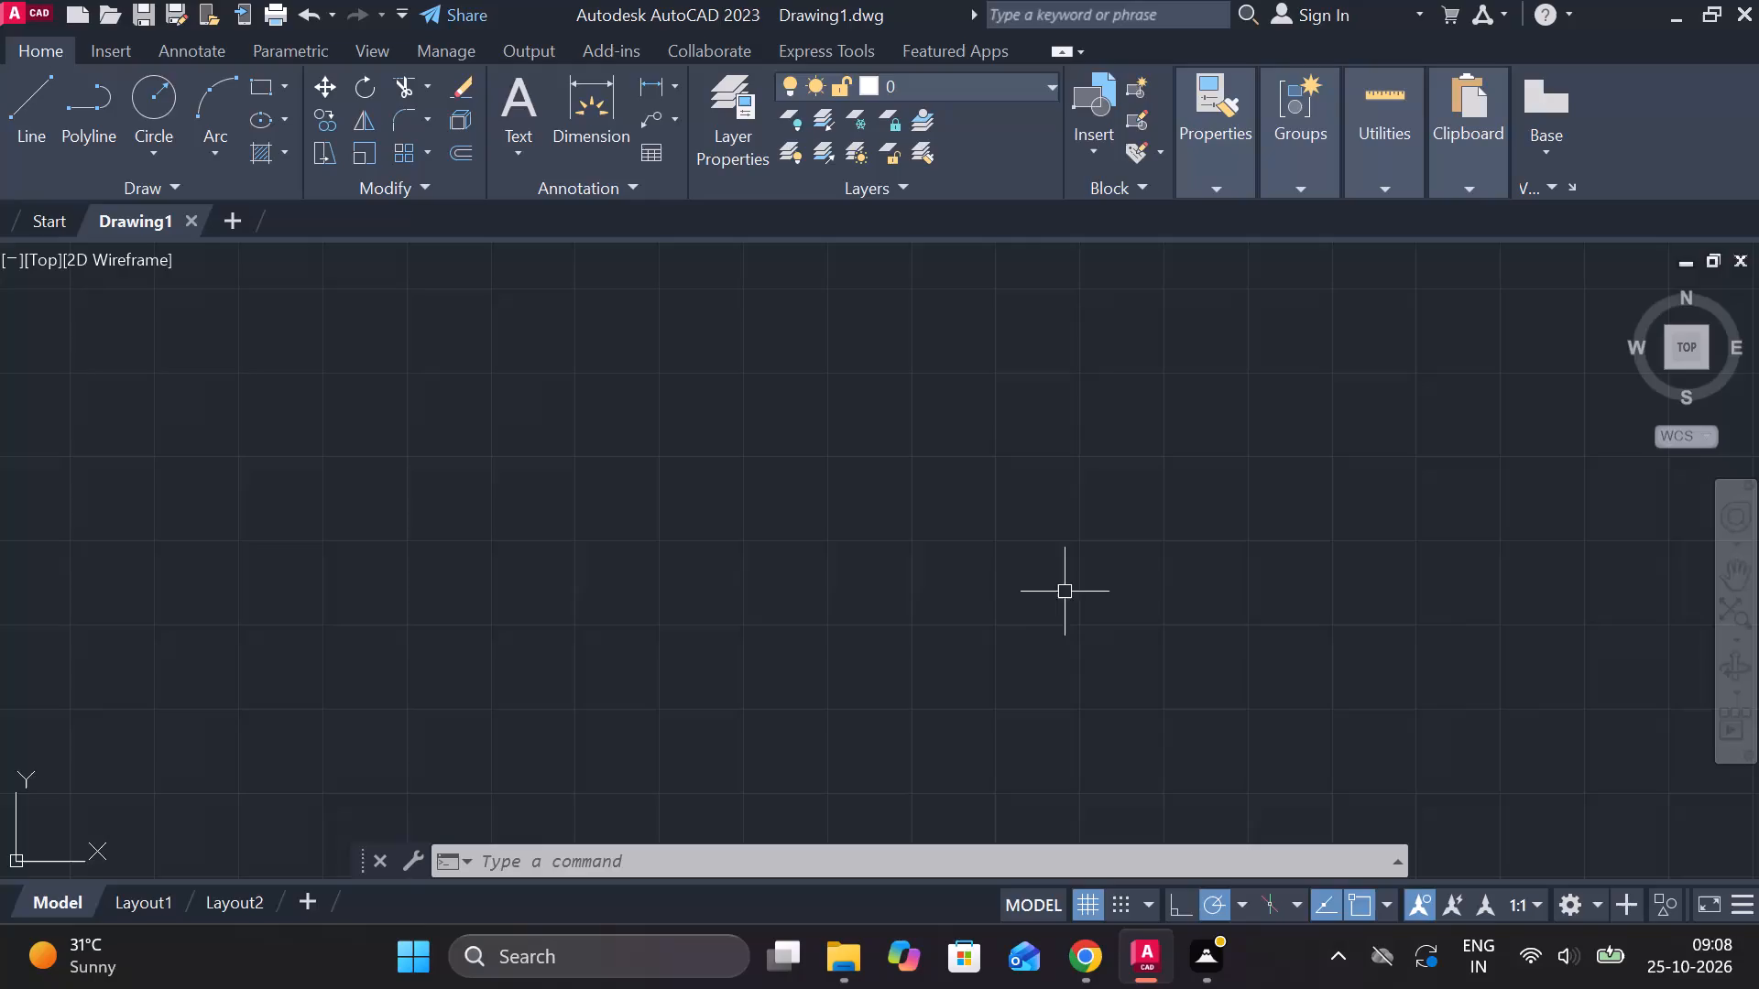
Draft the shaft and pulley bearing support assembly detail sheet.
Turn on log file recording for the drawing session with LOGFILEON.
click(999, 587)
click(1097, 595)
text(LOG)
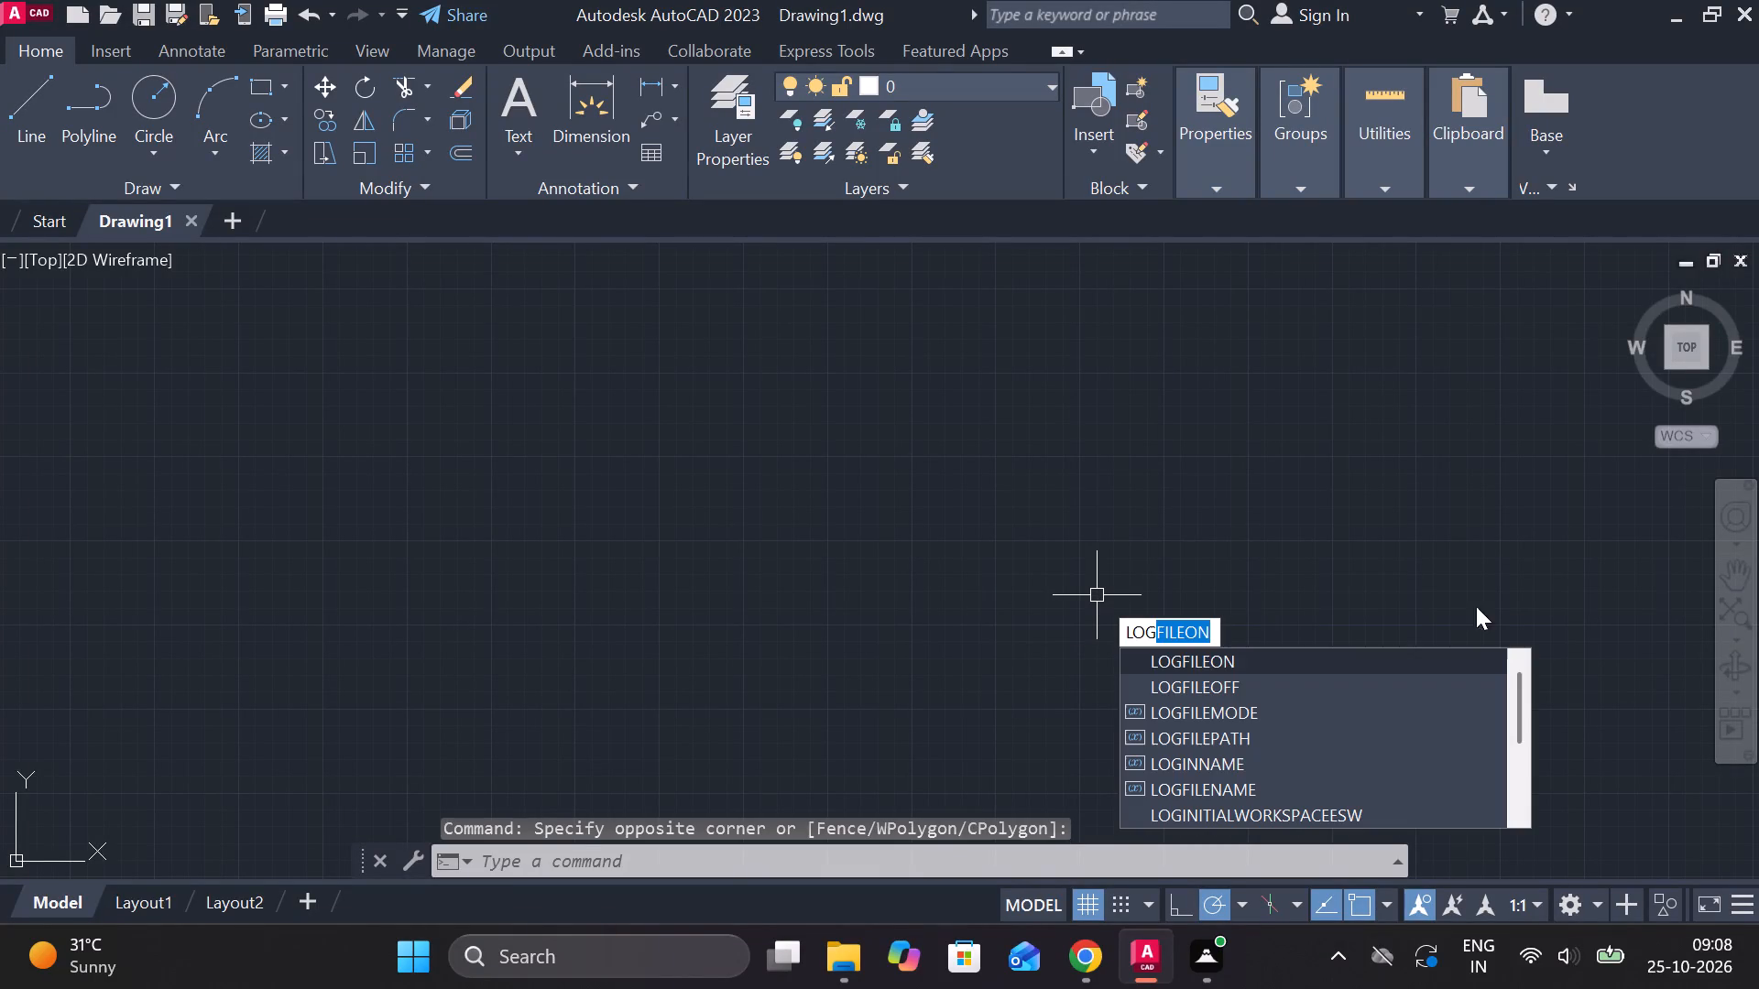
click(1227, 653)
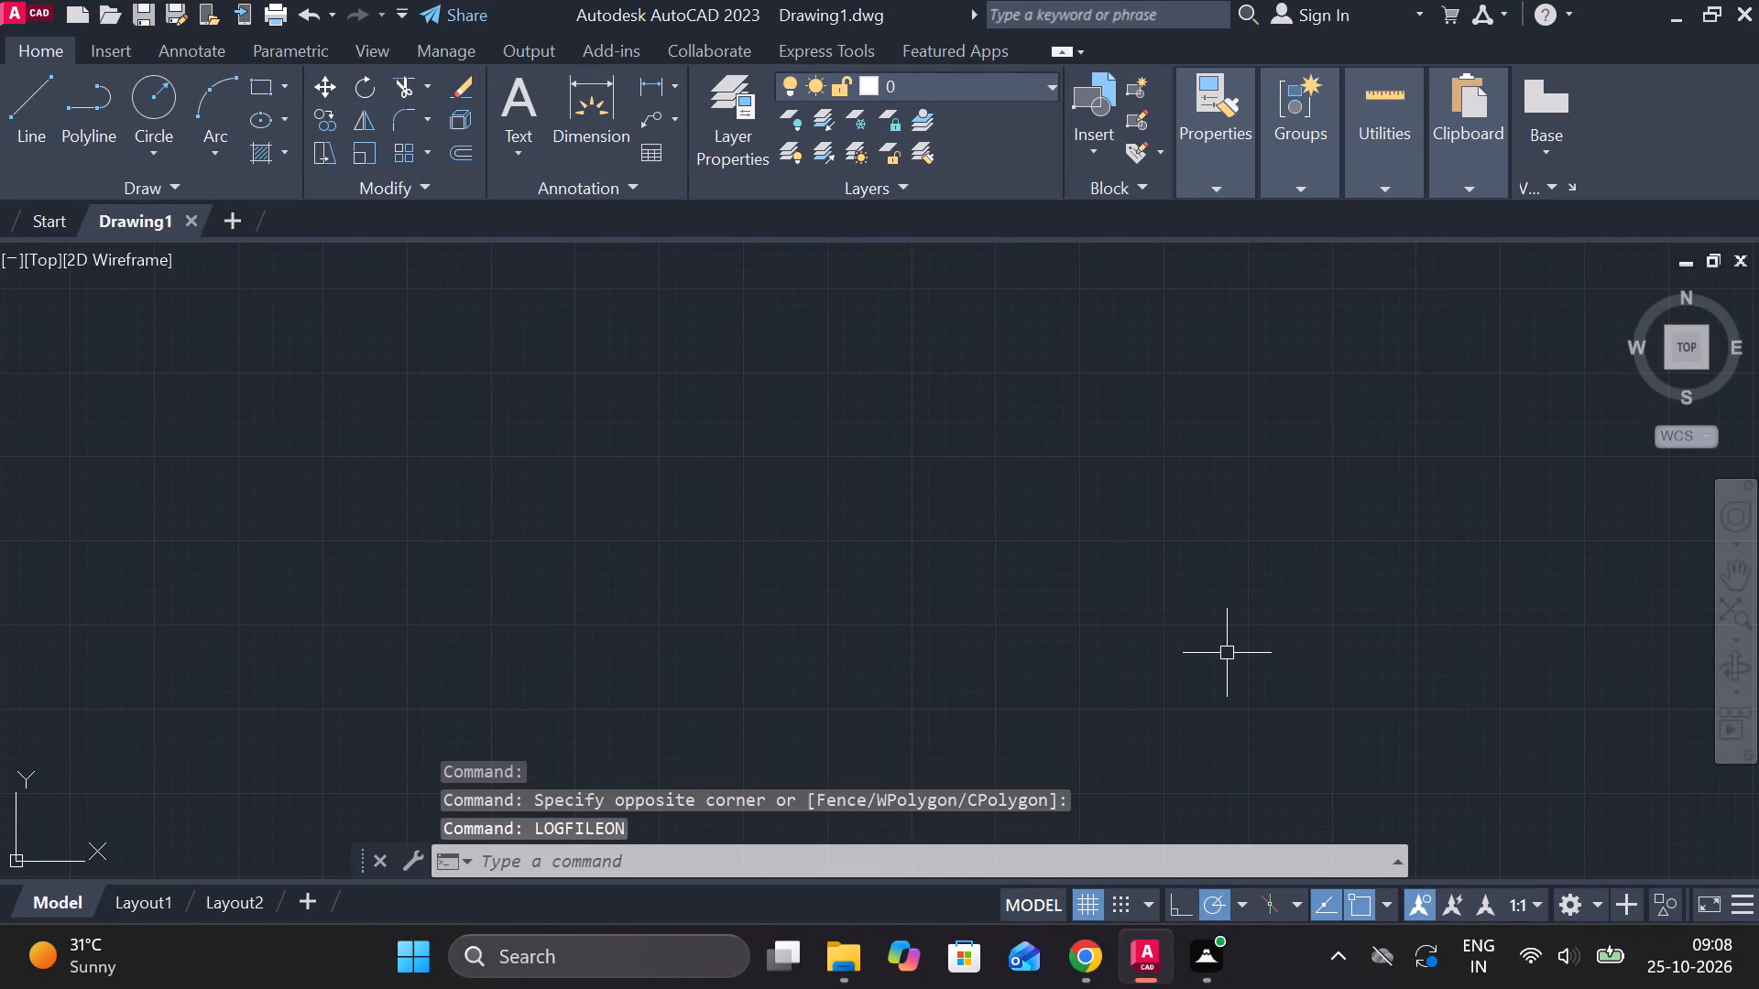
Set the drawing limits from 0,0 to 297,210 and zoom to the extents.
text(LIMITS)
key(Return)
text(0,0)
key(Return)
text(297)
text(,210)
key(Return)
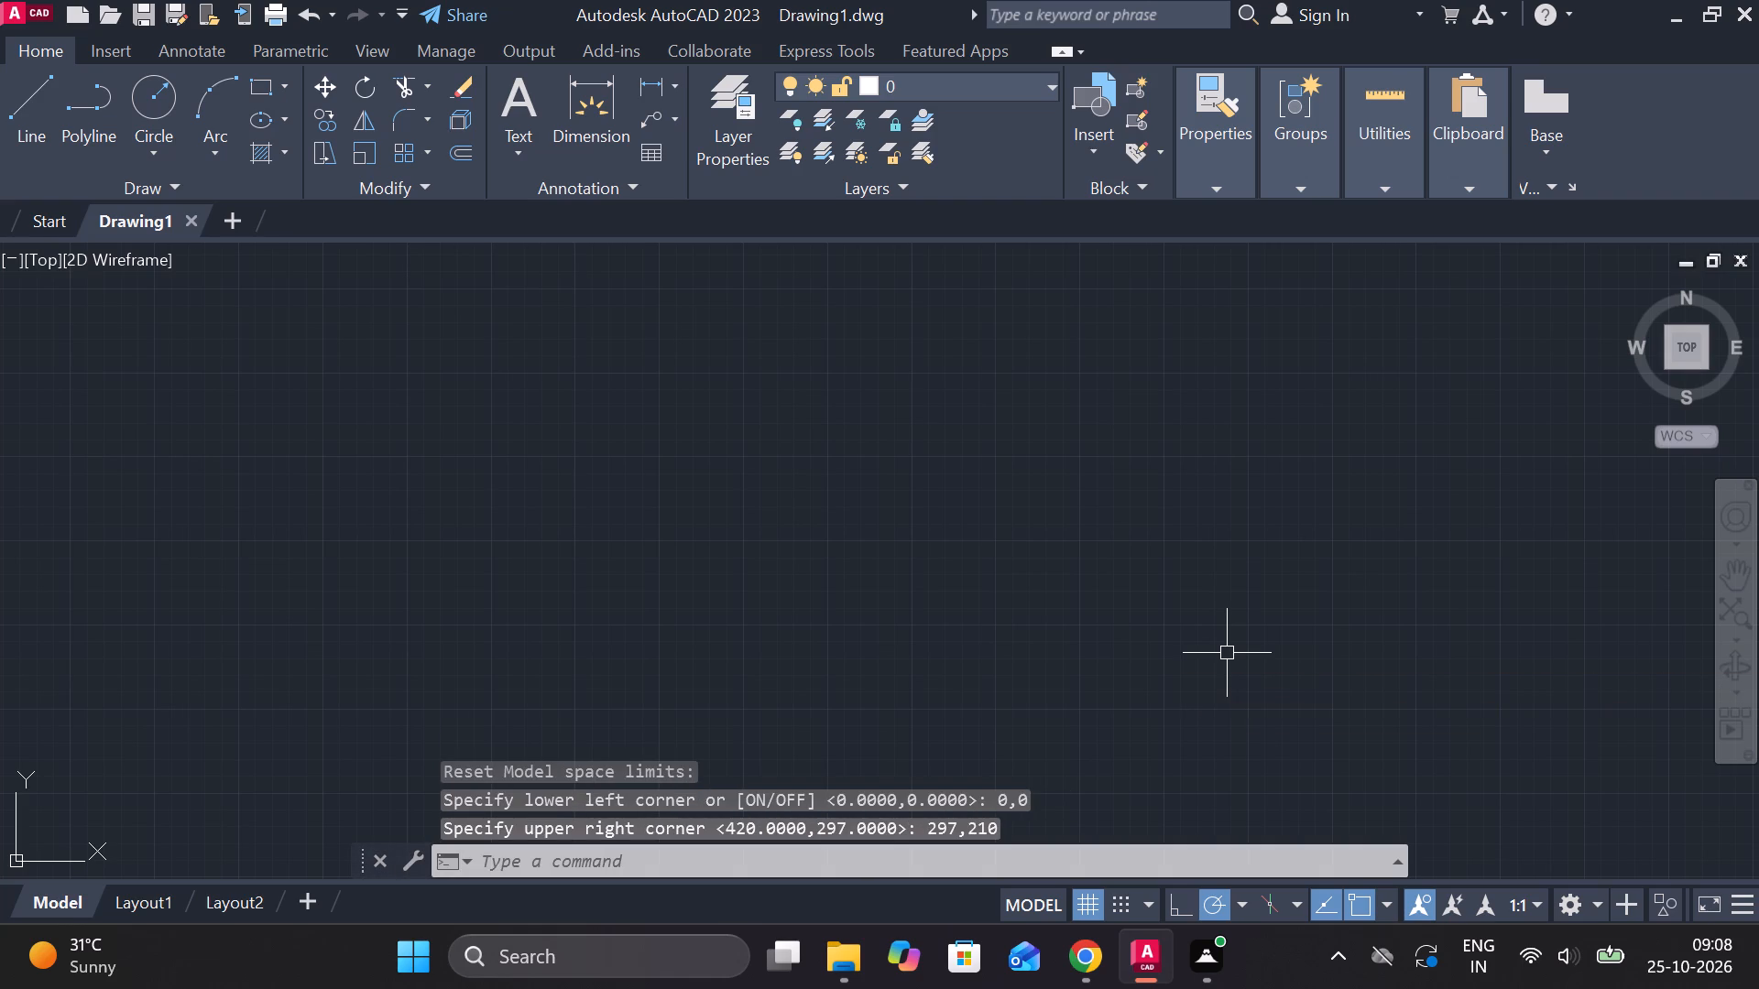
key(z)
key(Return)
key(e)
key(Return)
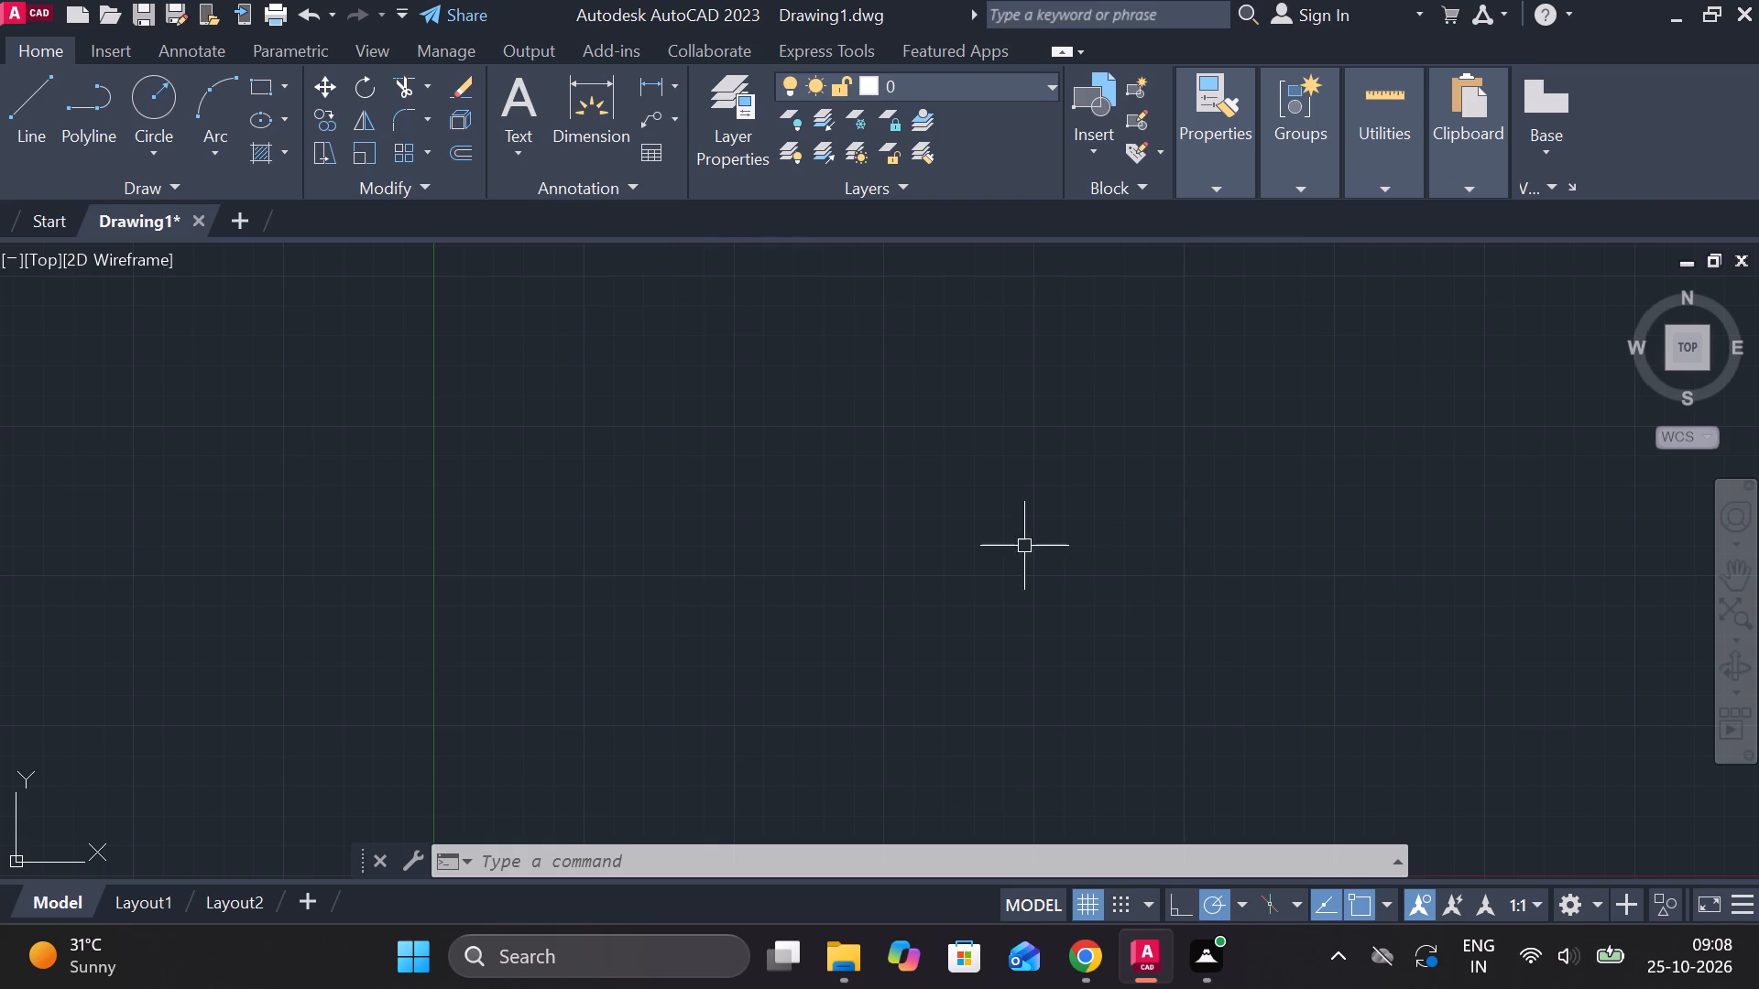
Draw a closed upright rectangle 5.6 wide and 40 high with the Line command.
key(l)
key(Return)
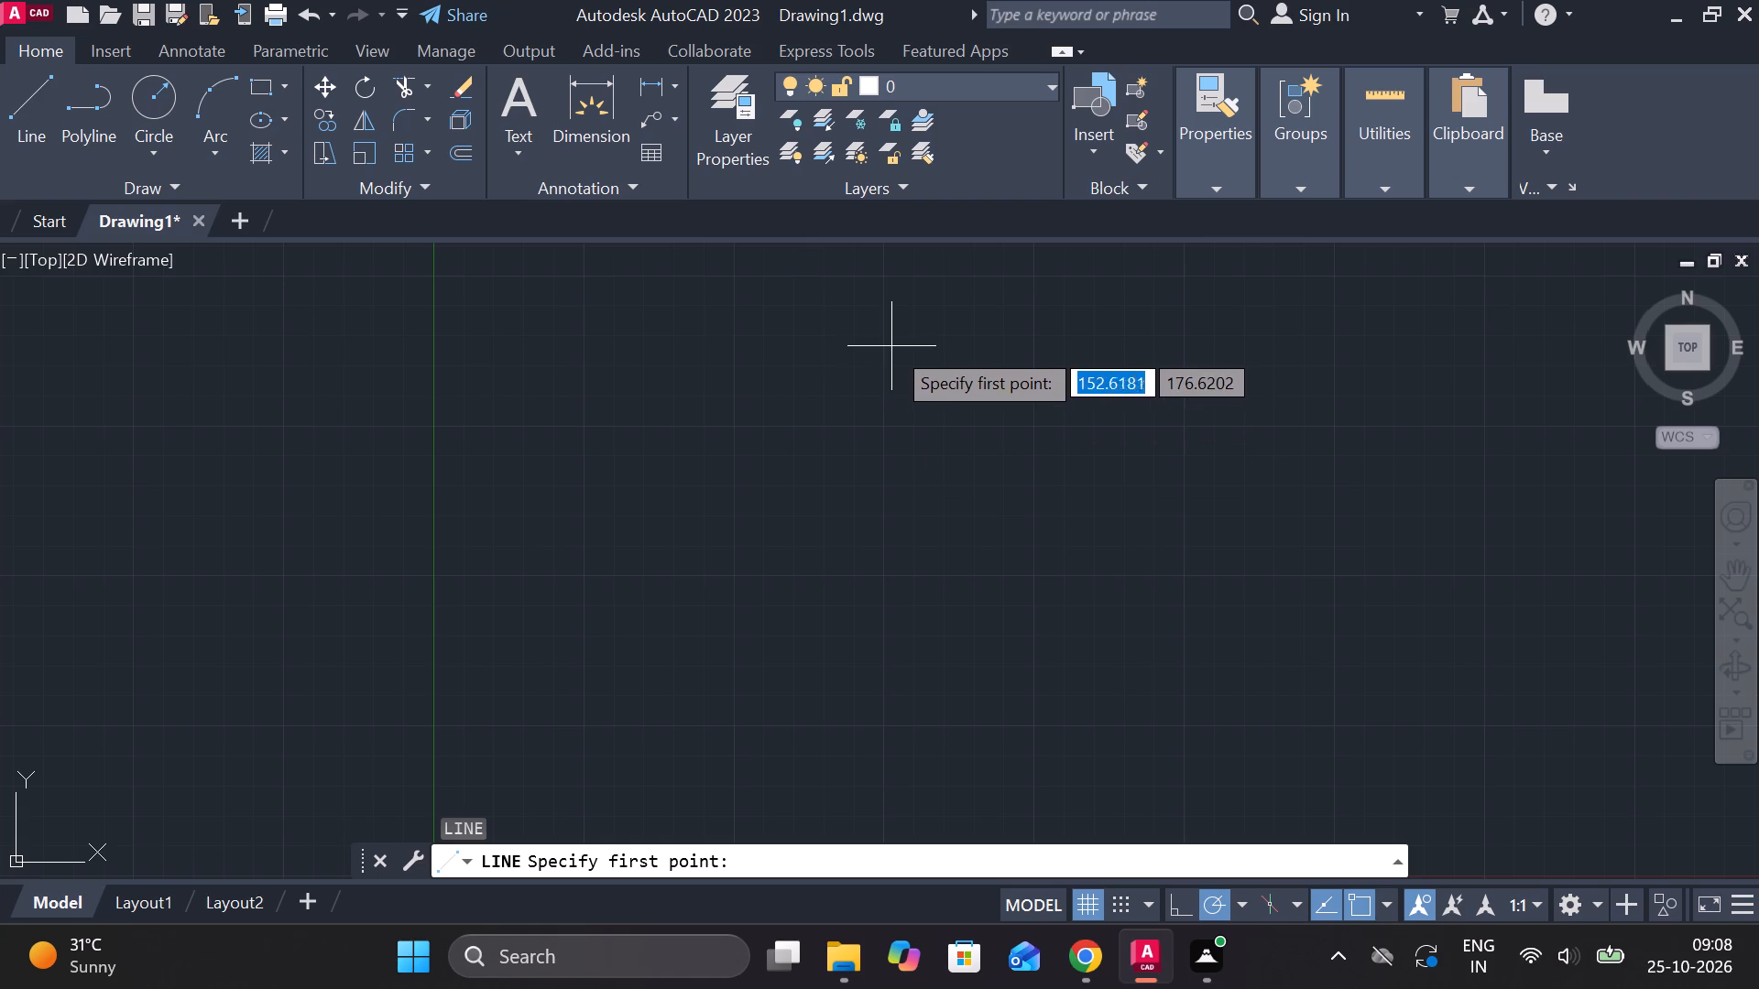
click(792, 332)
text(40)
key(Return)
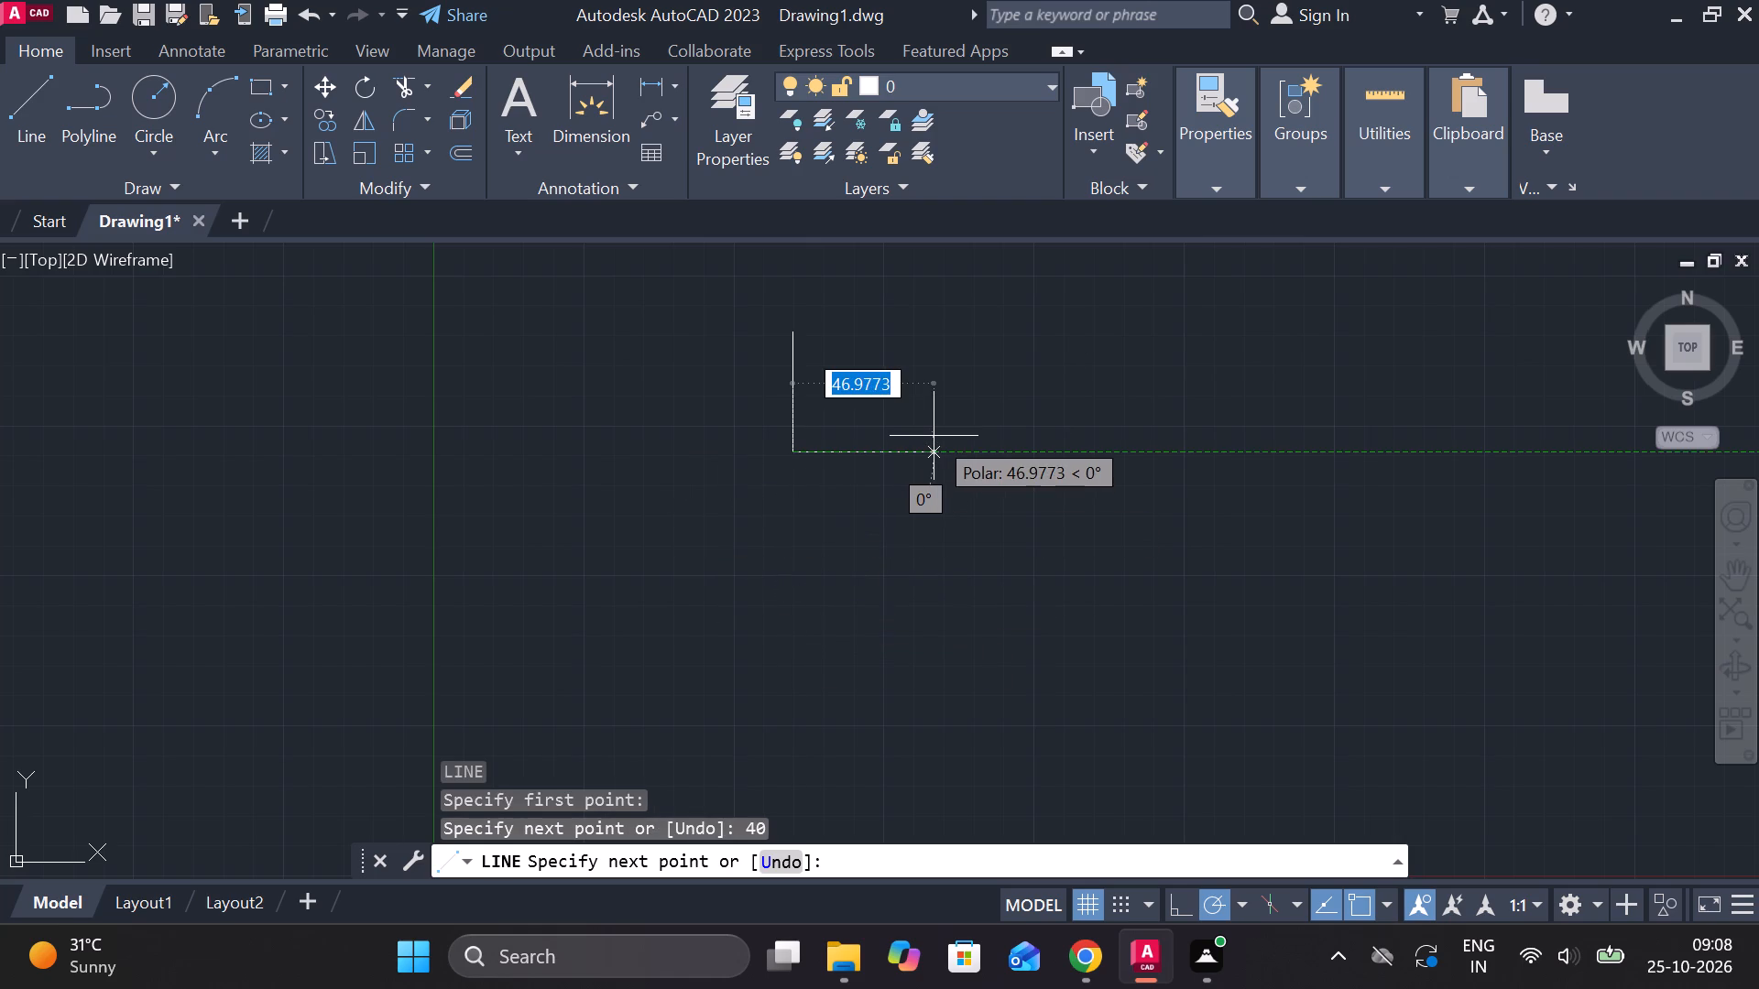
text(5.6)
key(Return)
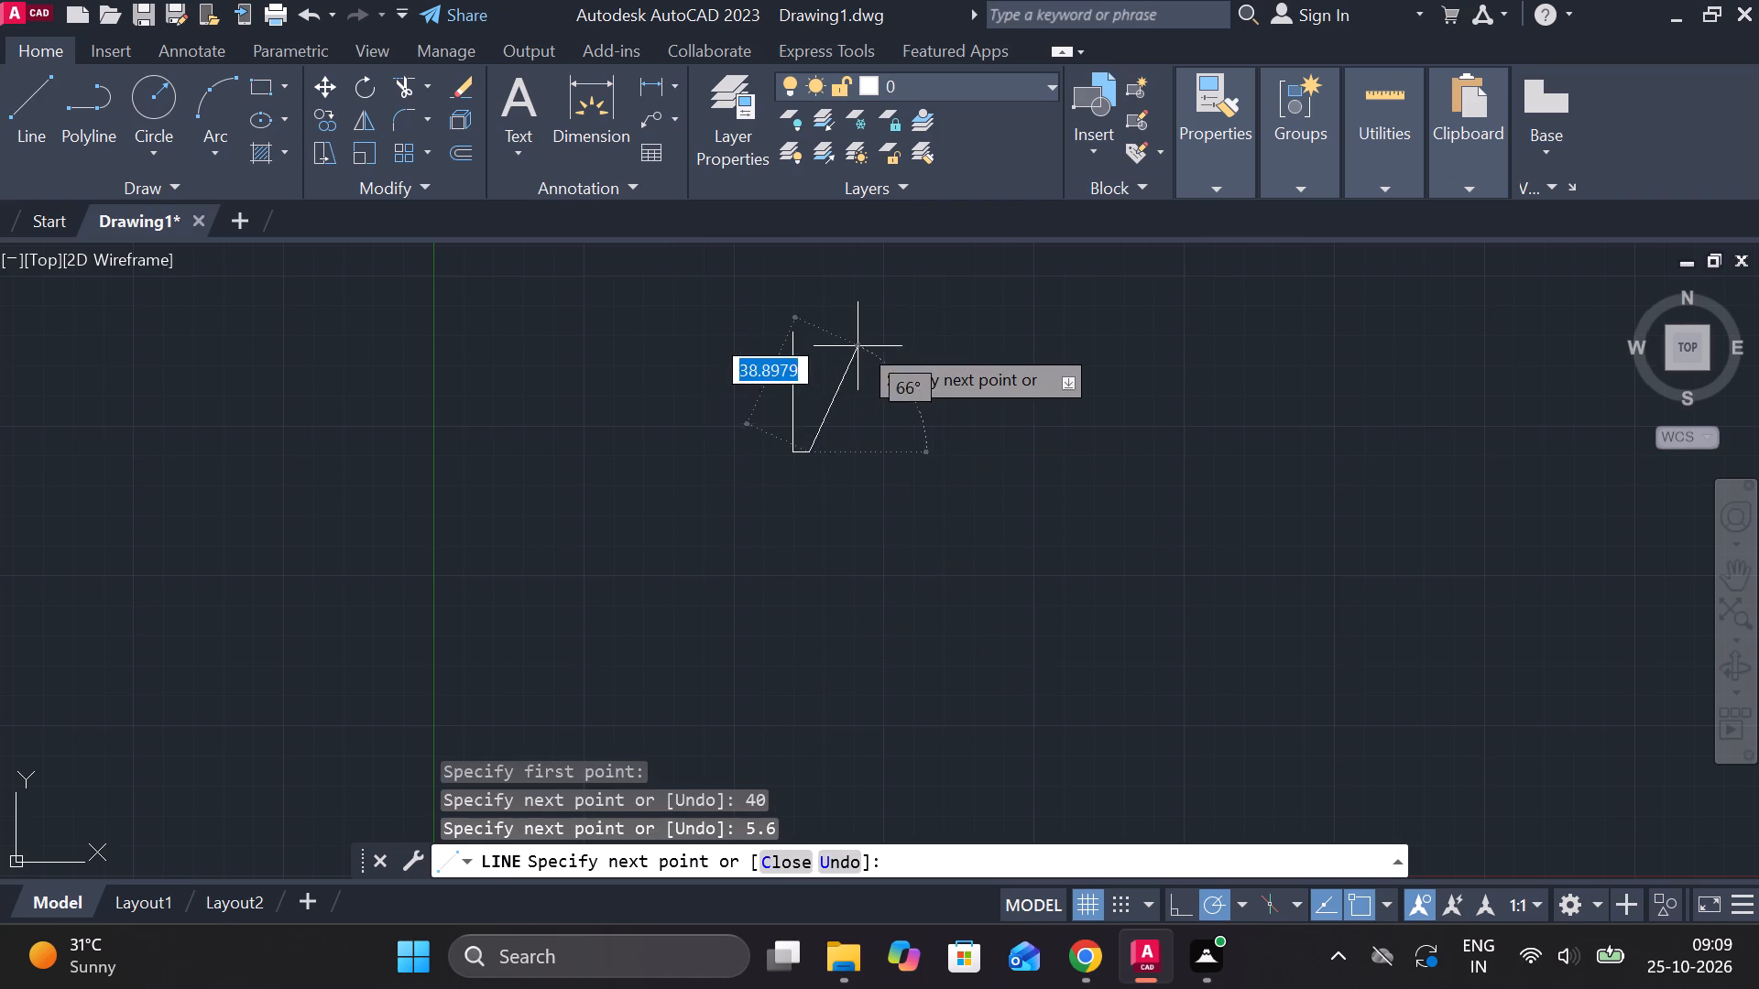
text(40)
key(Return)
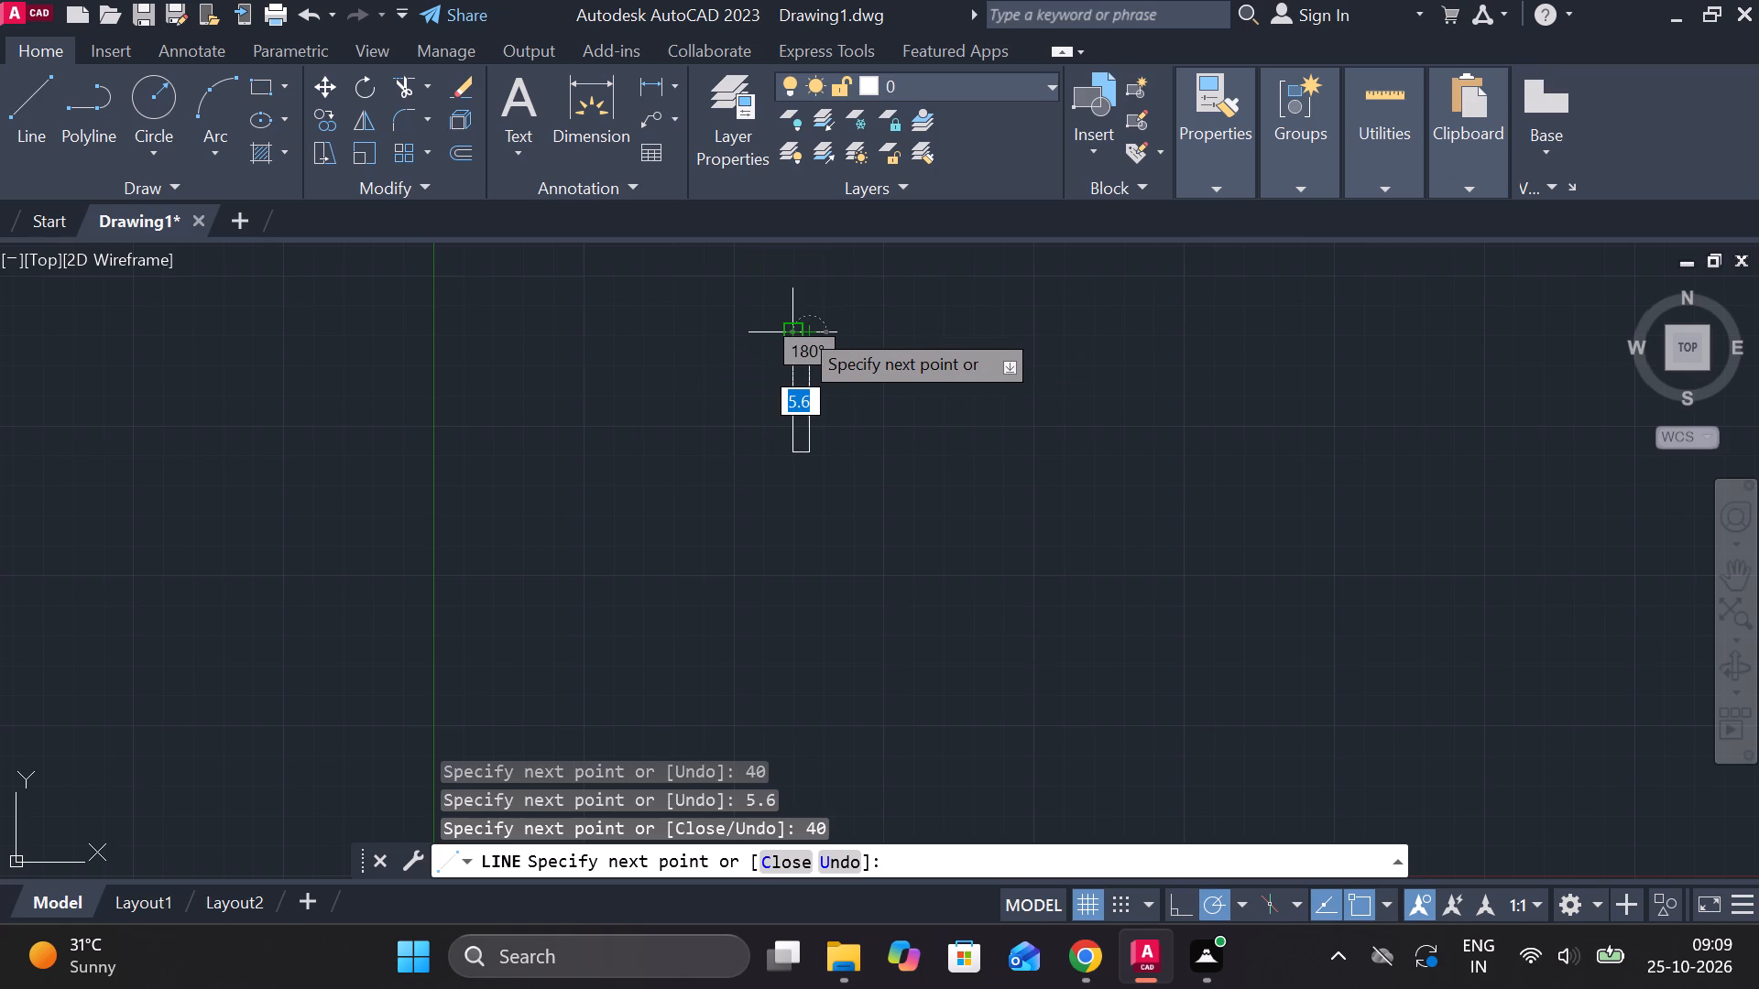
click(799, 327)
scroll(923, 394, up, 1)
middle_drag(936, 394, 862, 500)
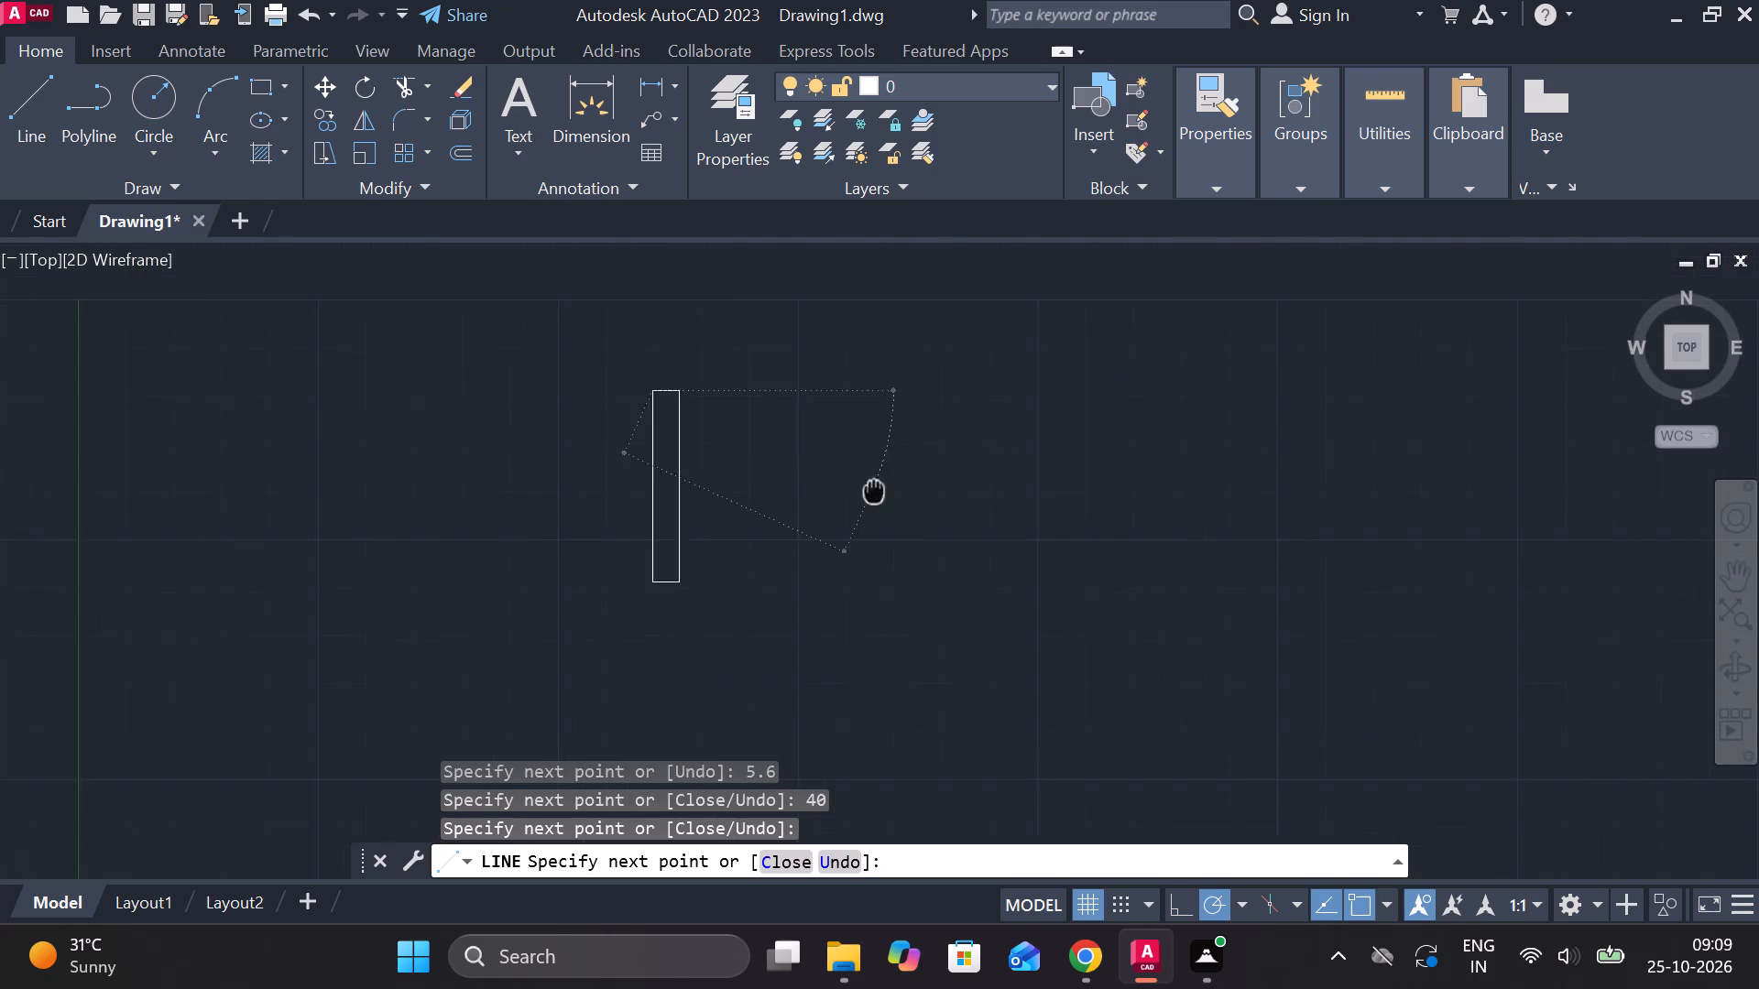
middle_drag(862, 500, 839, 491)
key(Escape)
Chamfer the rectangle's upper-left corner using the Angle method with length 1 and angle 45.
scroll(826, 387, up, 1)
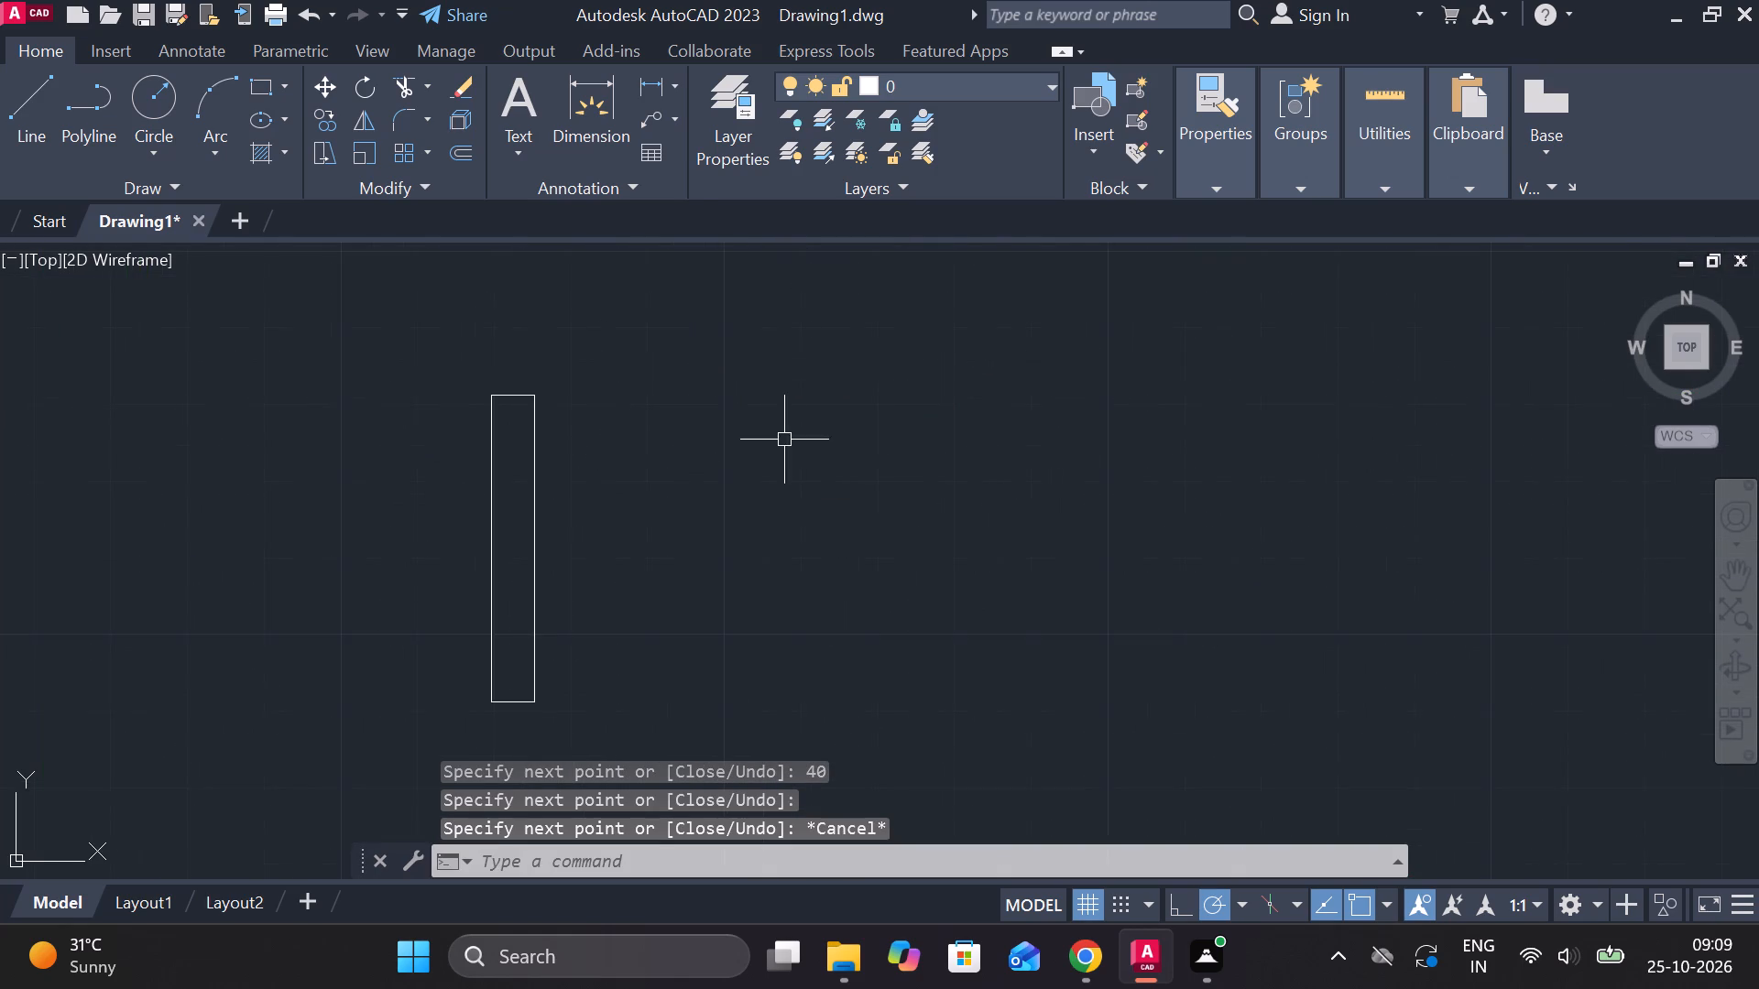
middle_drag(786, 454, 1016, 460)
text(CH)
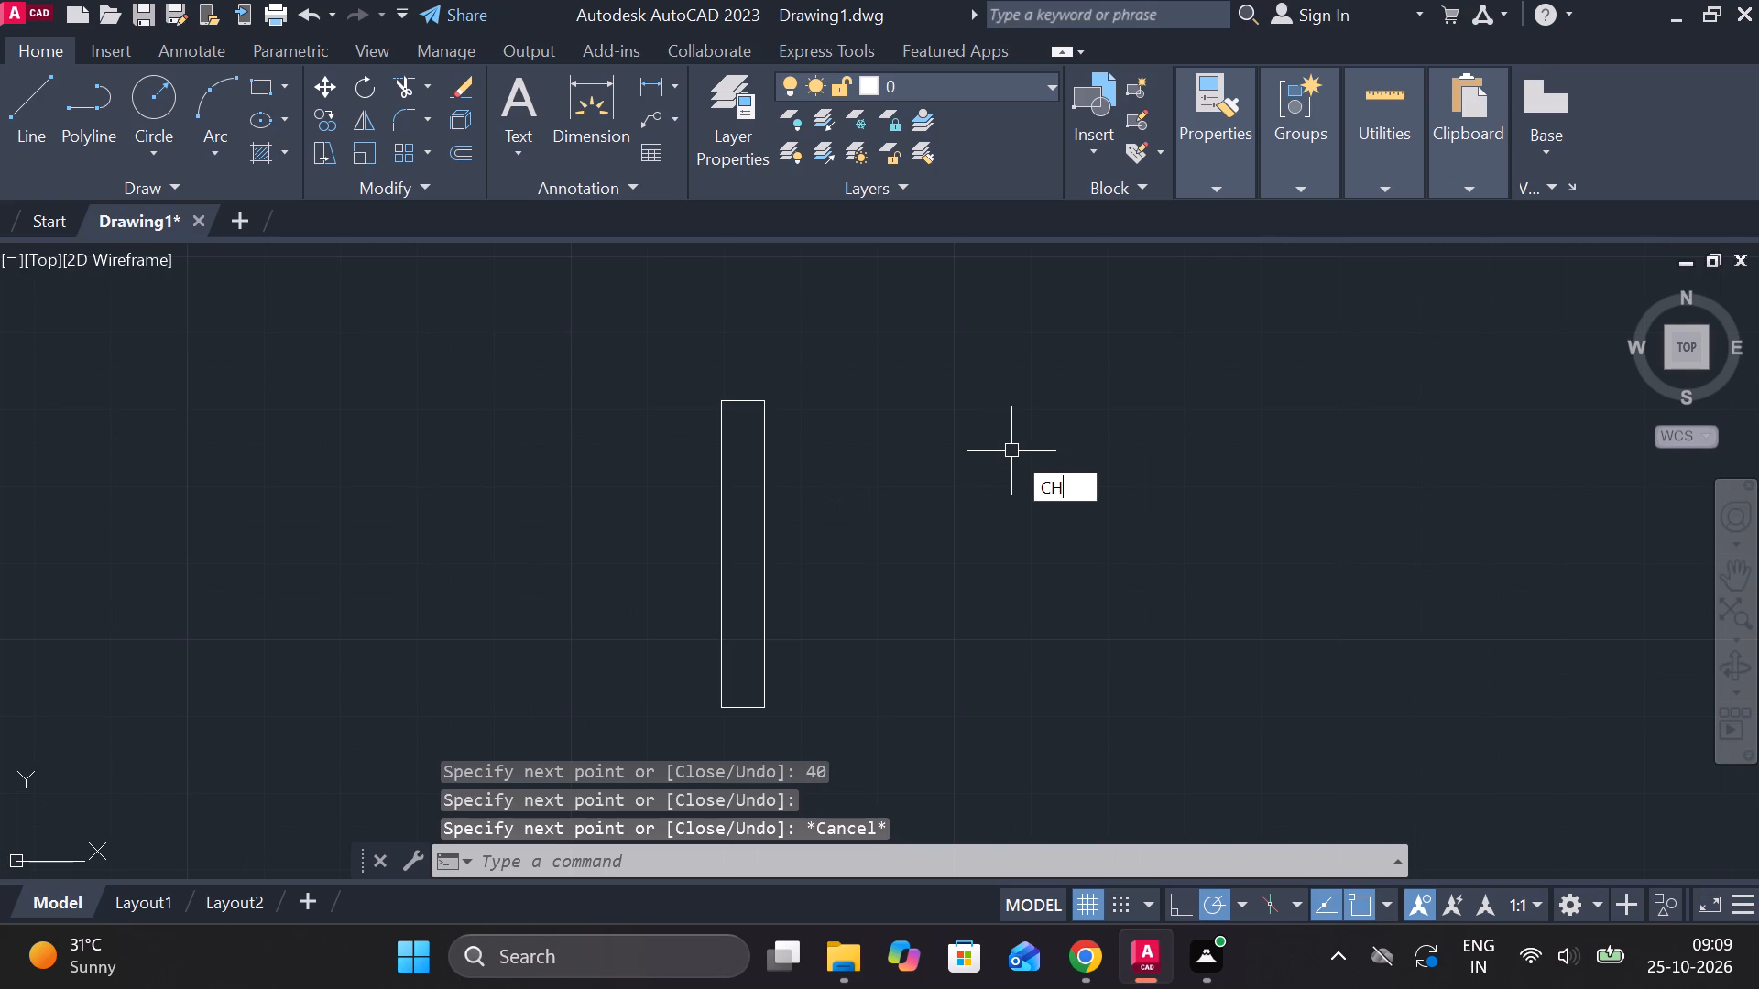
click(1092, 538)
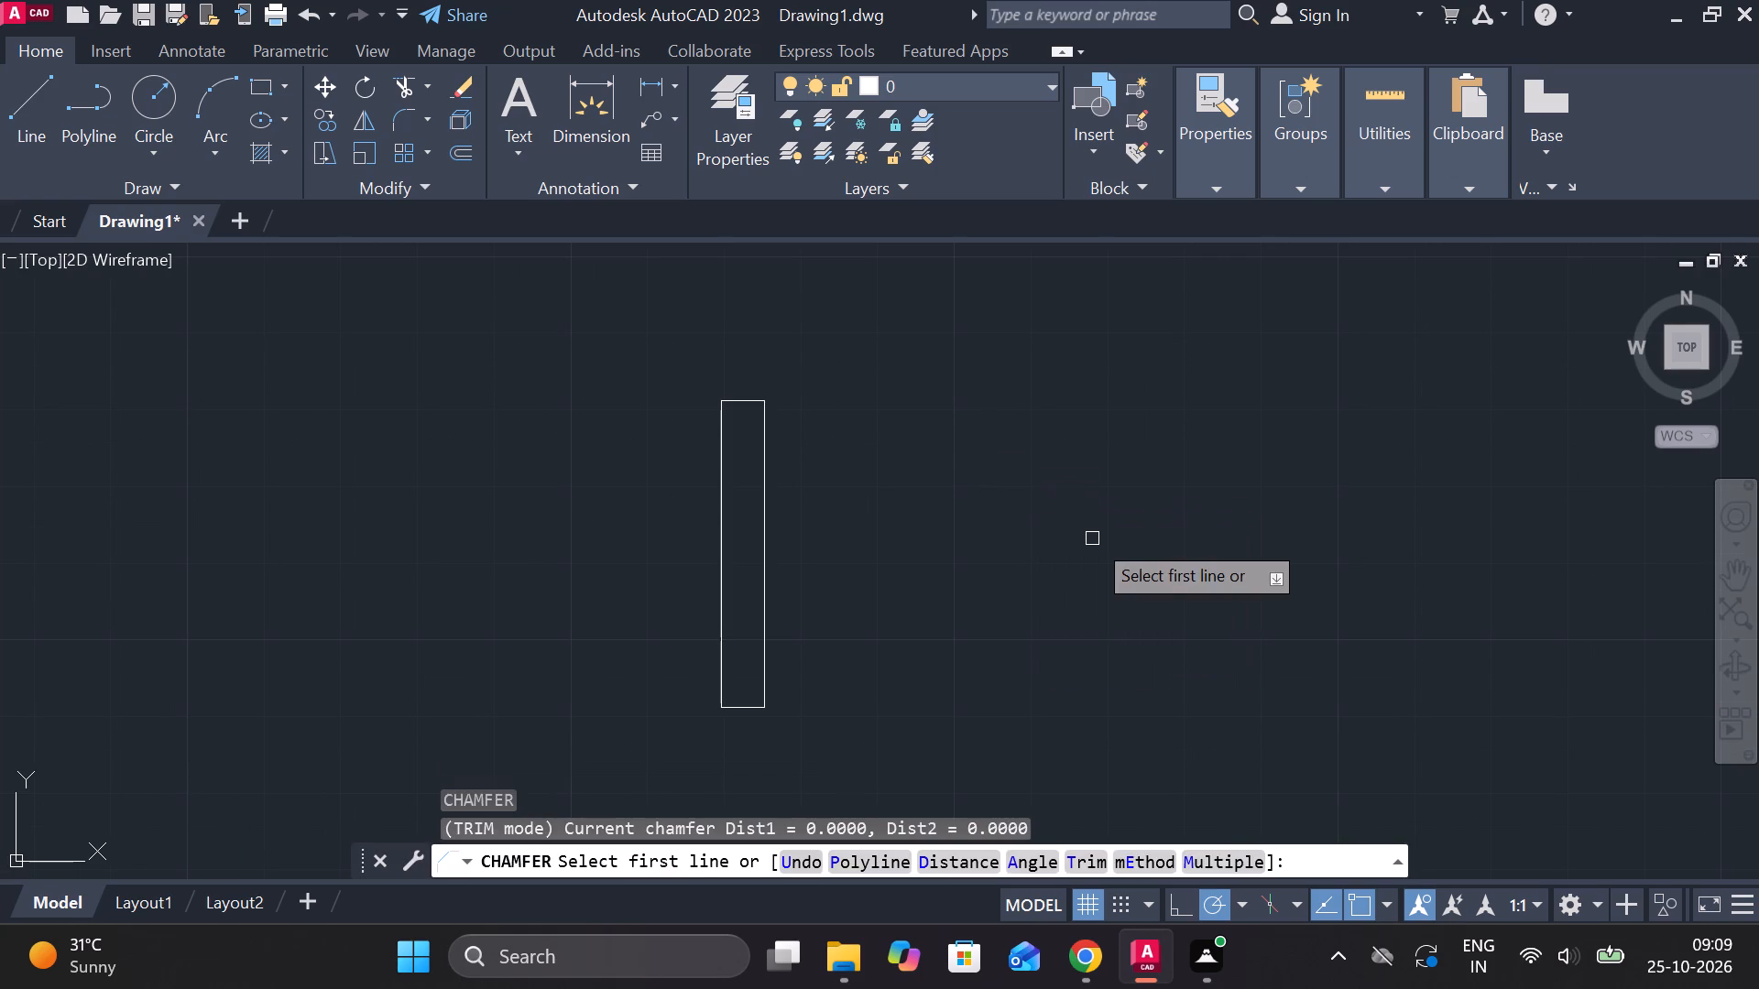
click(1043, 862)
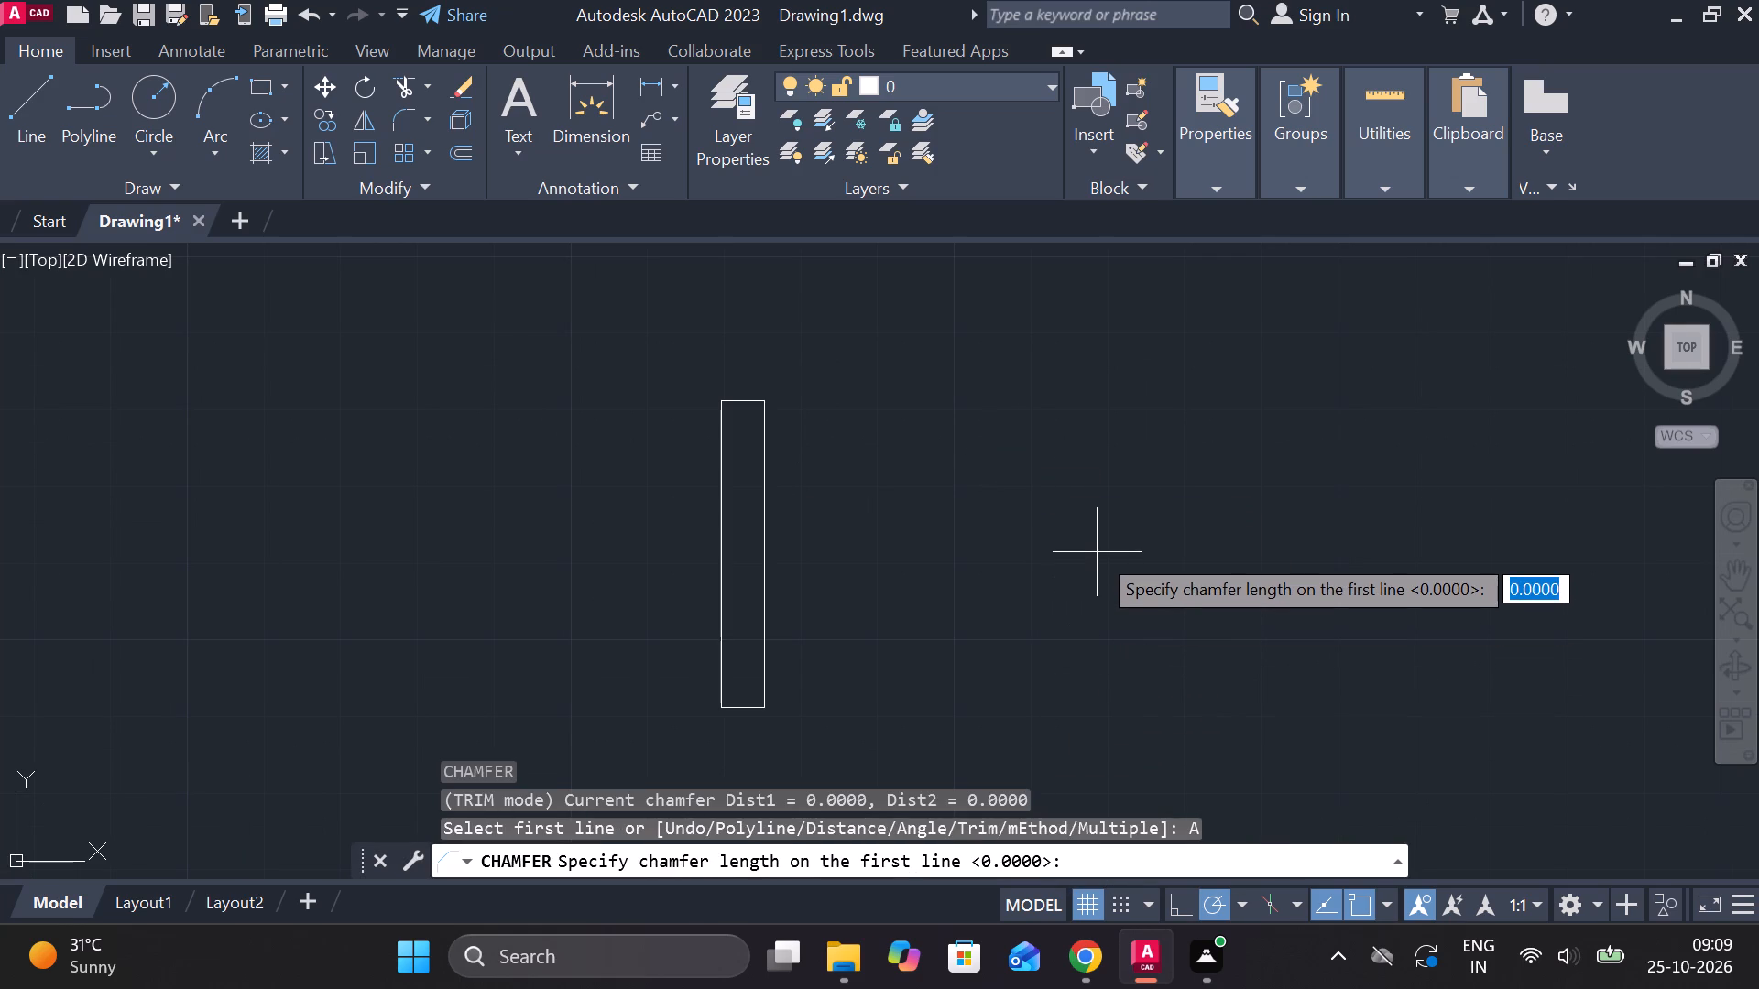
key(1)
key(Return)
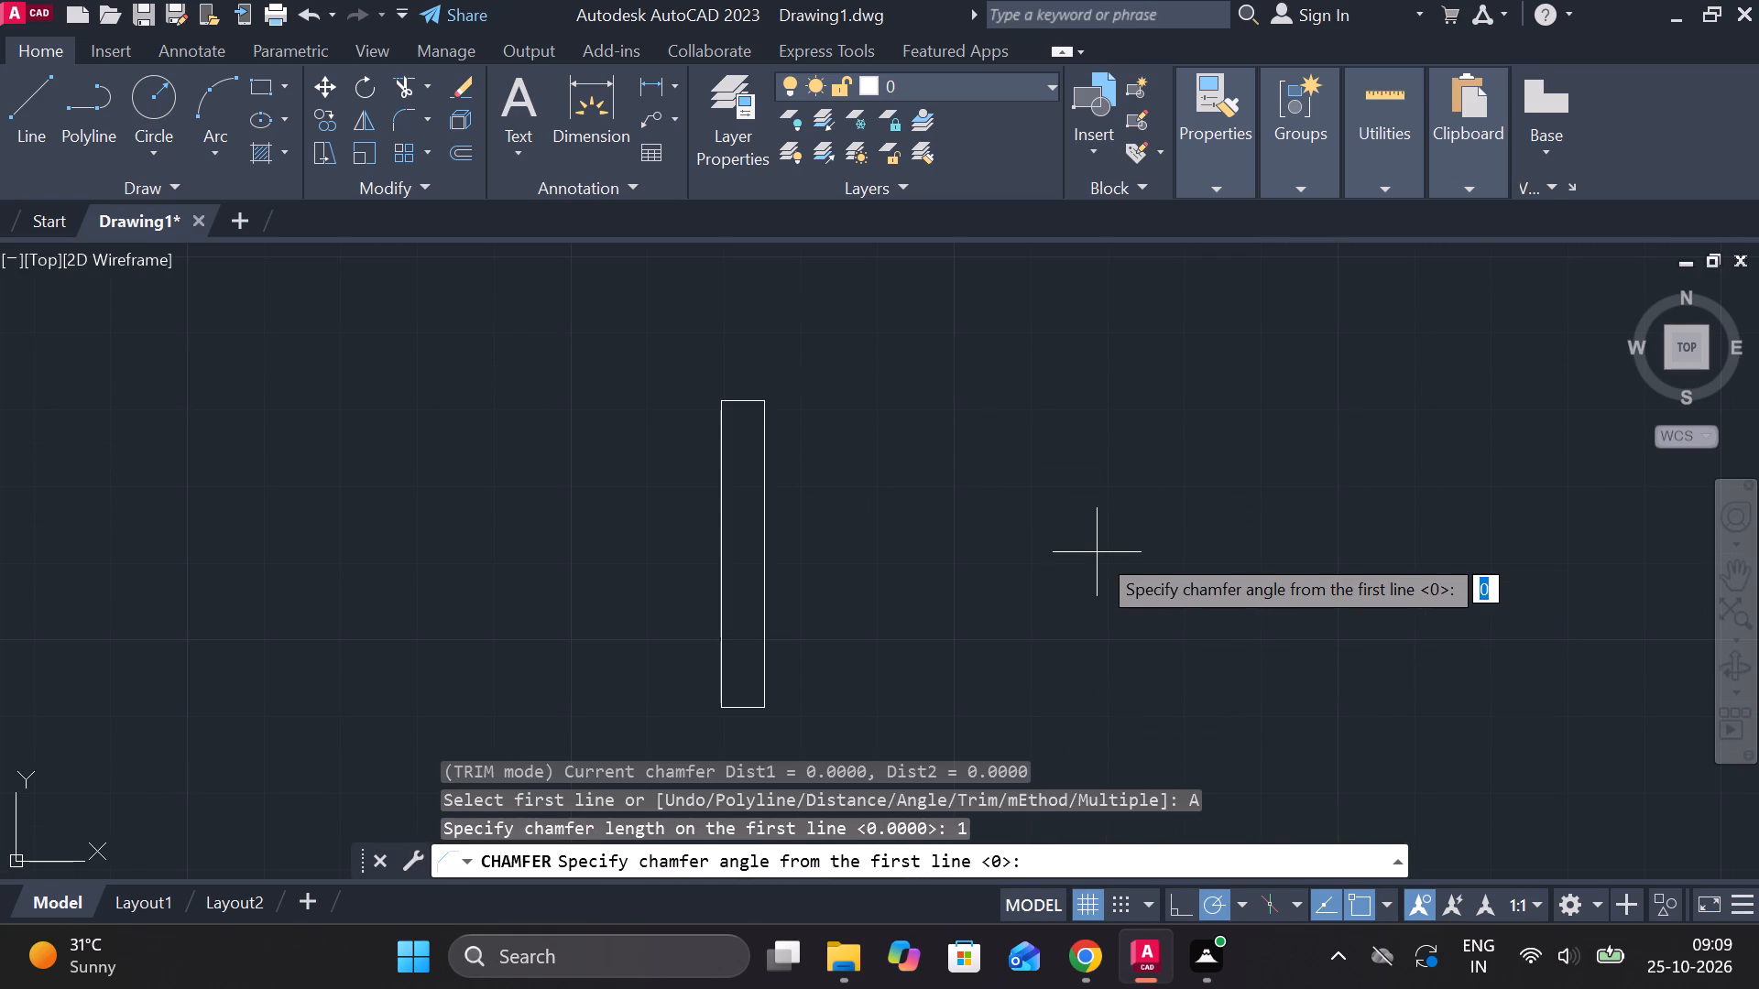
text(45)
key(Return)
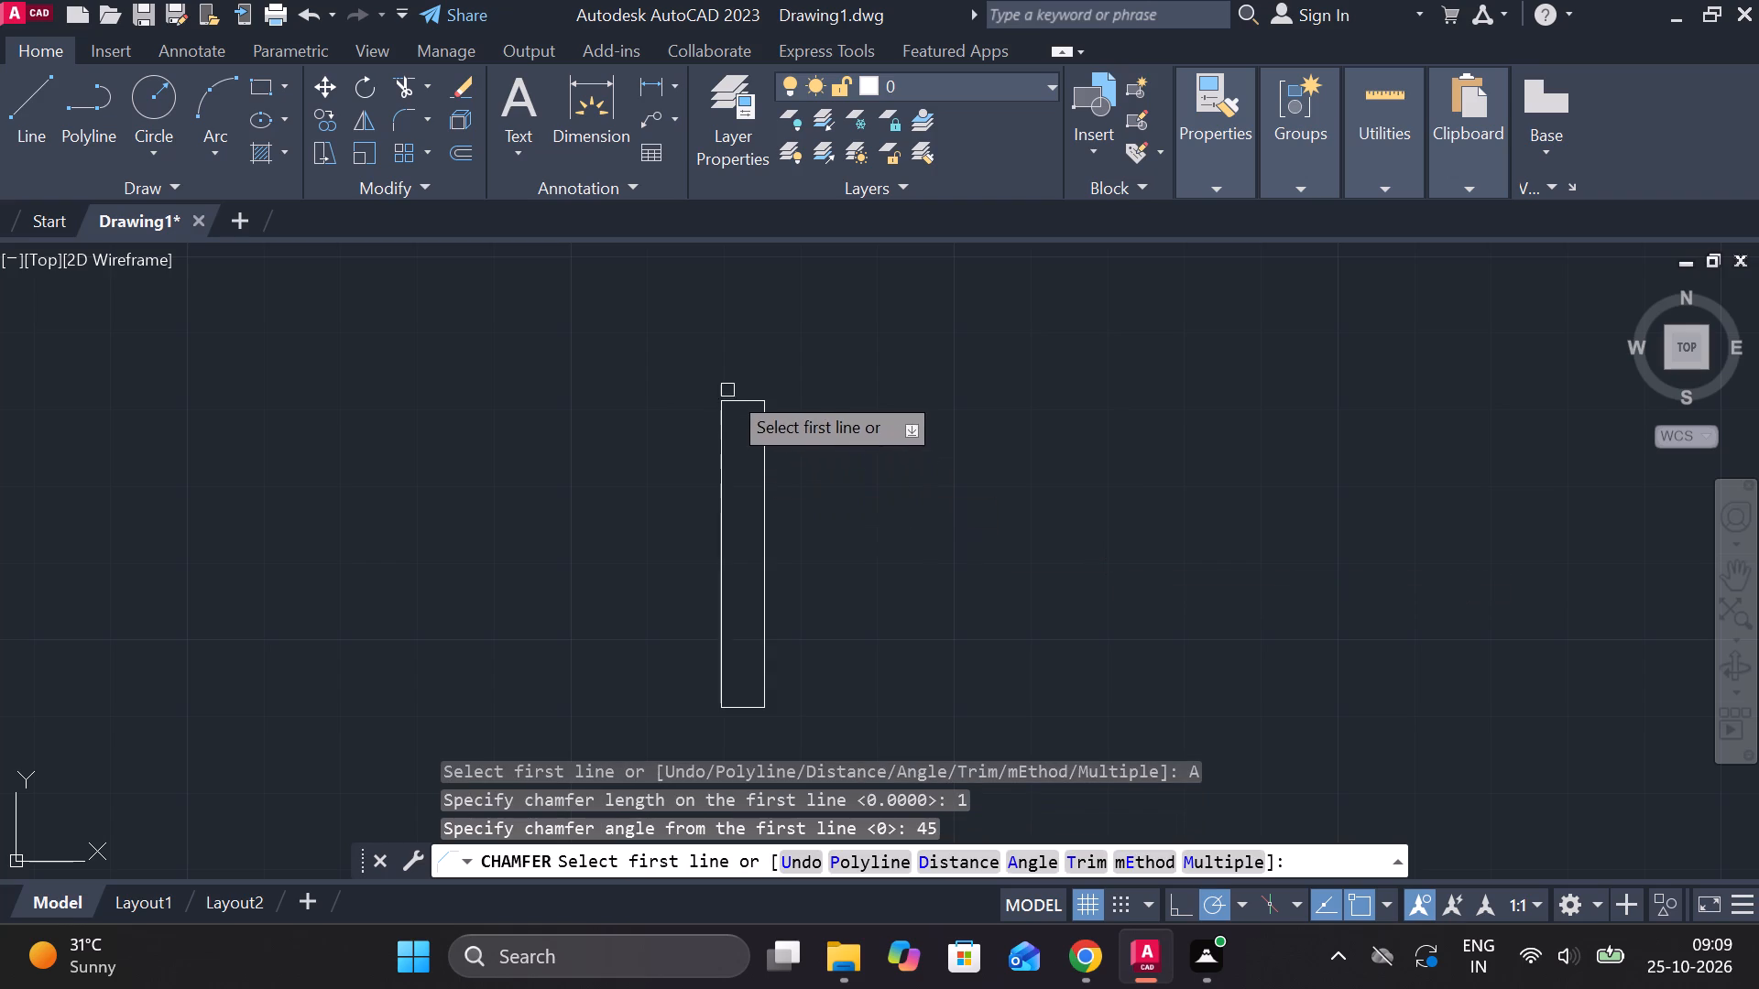
click(742, 397)
click(717, 446)
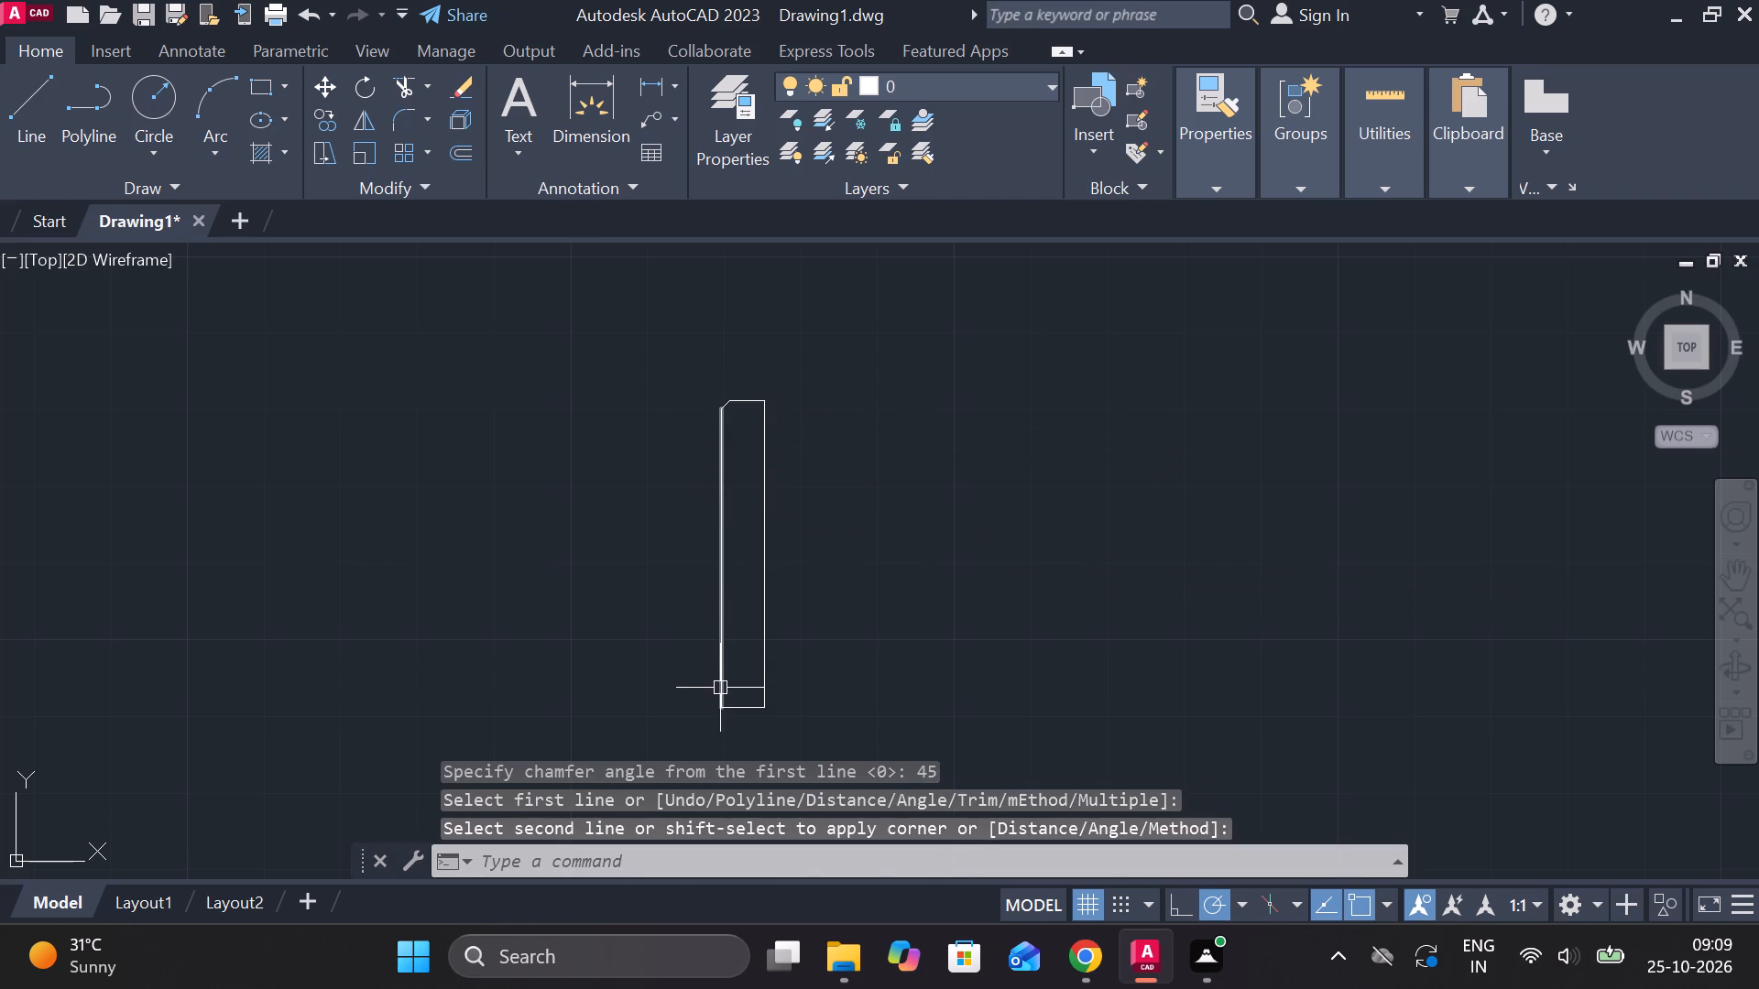
Chamfer the rectangle's lower-left corner with the same length and angle.
key(space)
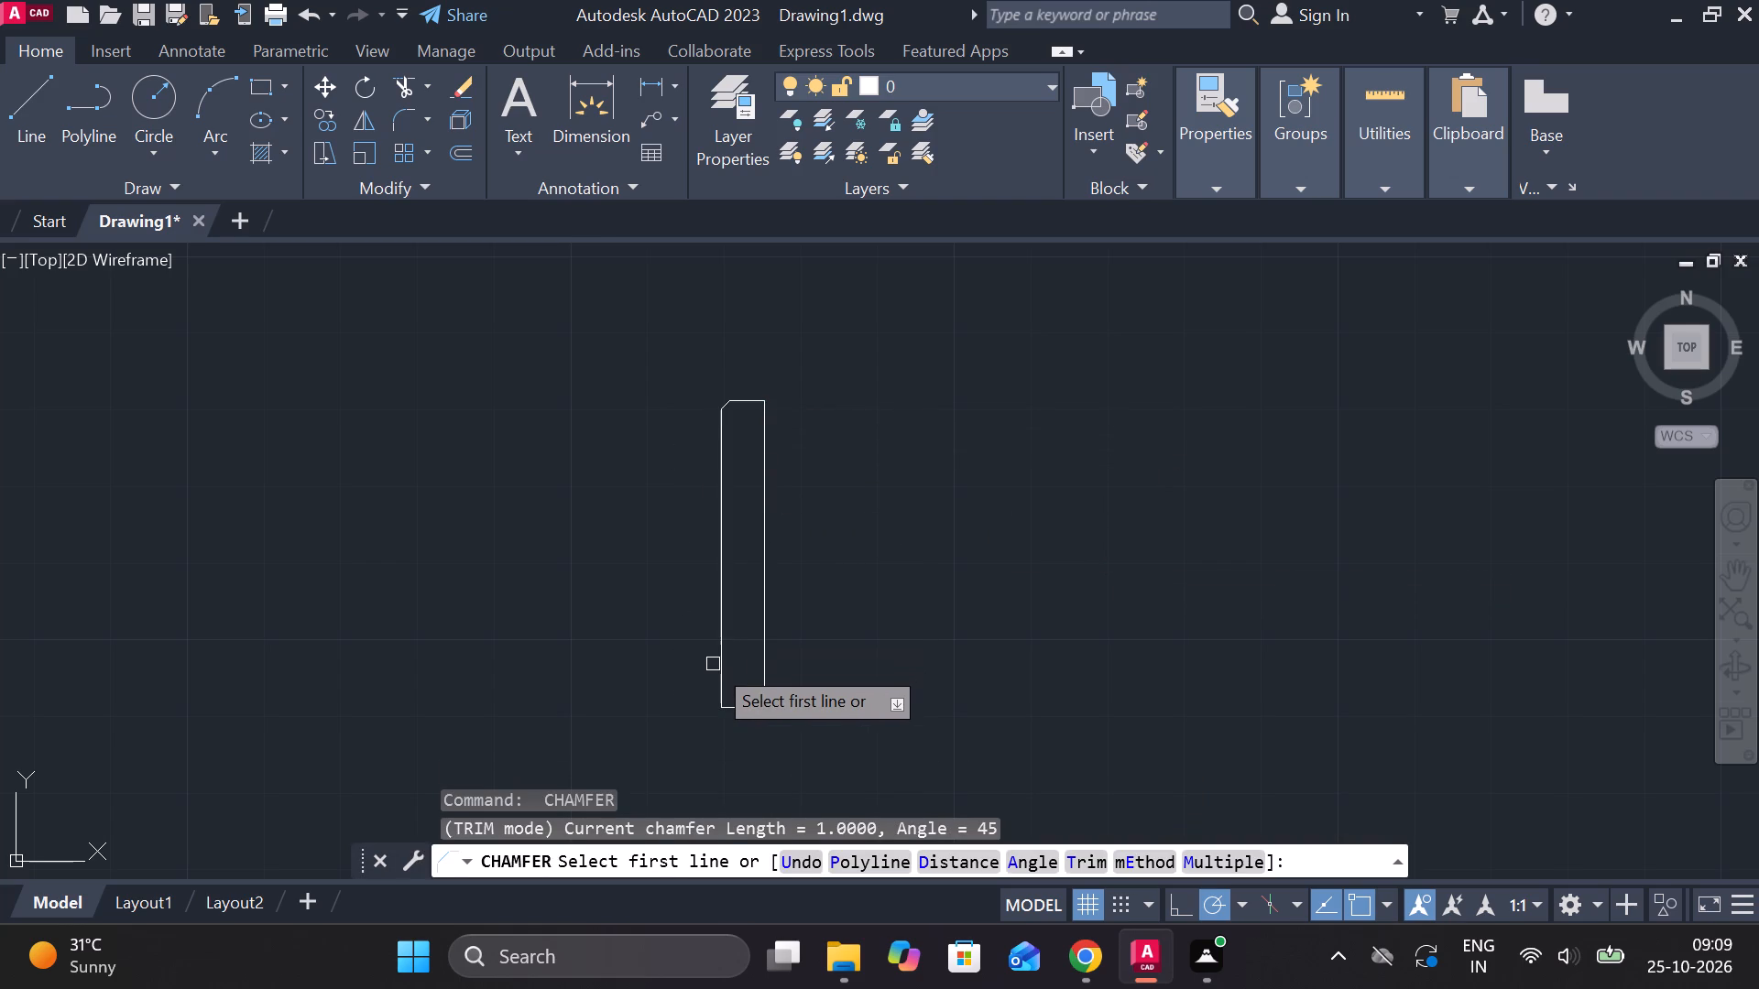
click(713, 664)
click(716, 676)
click(738, 701)
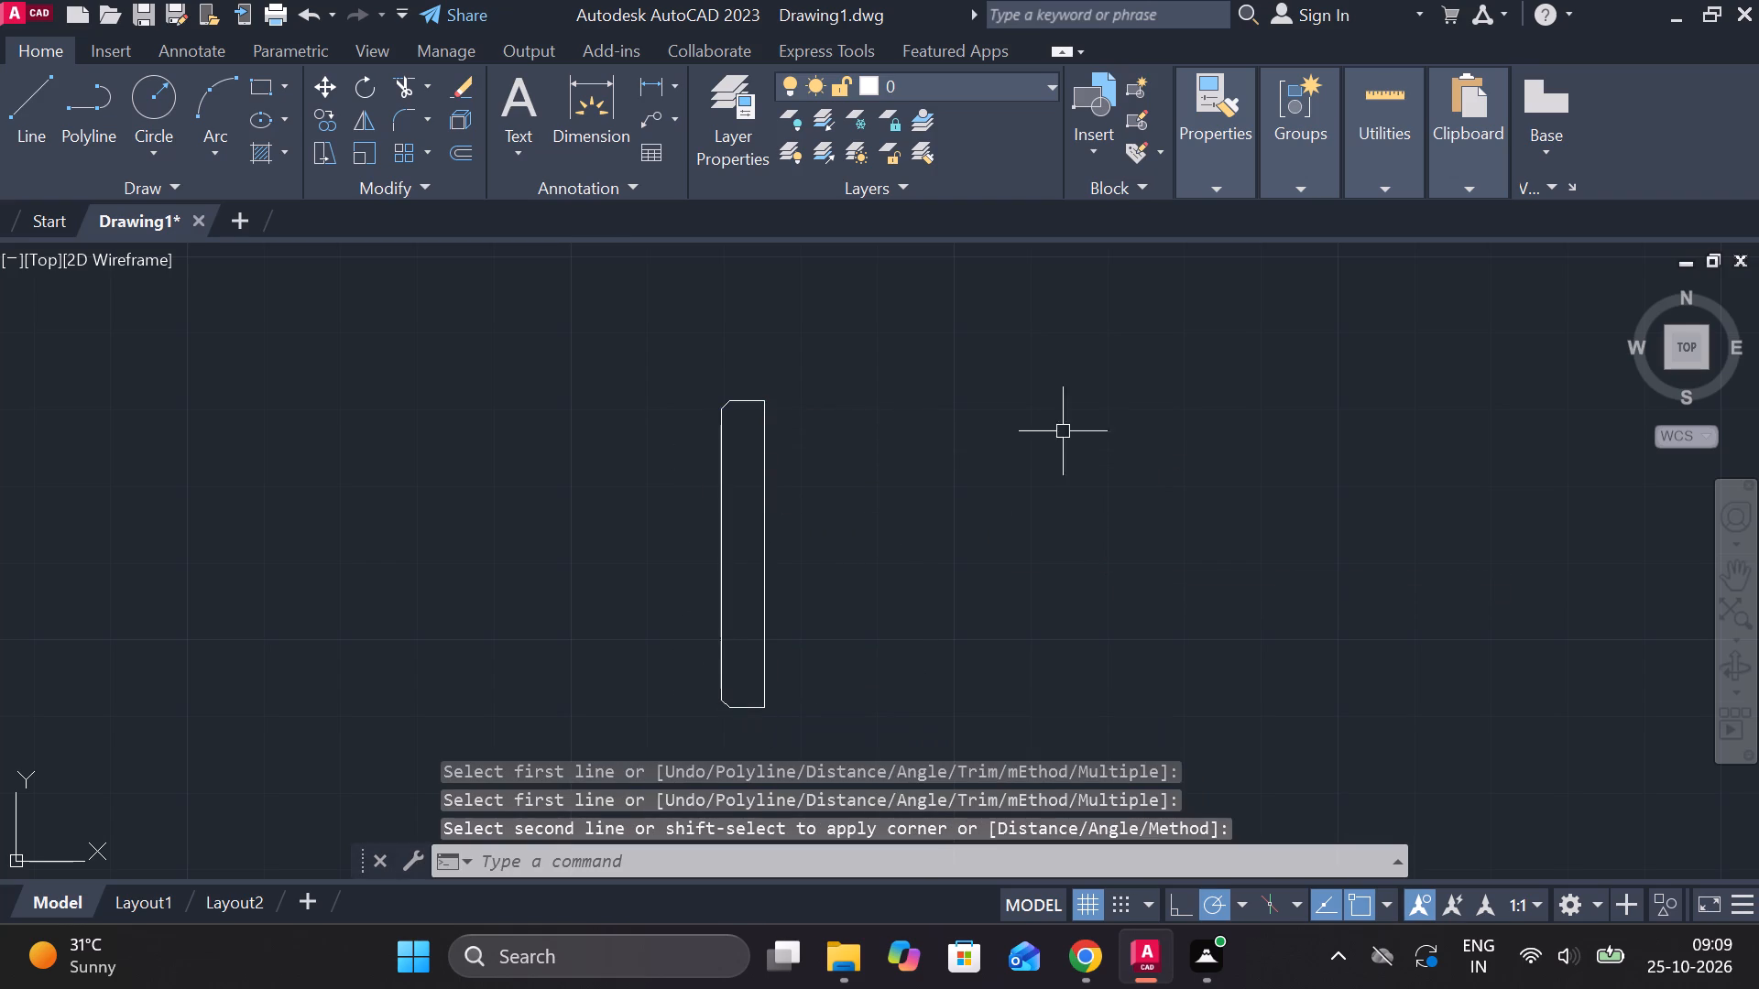
key(Escape)
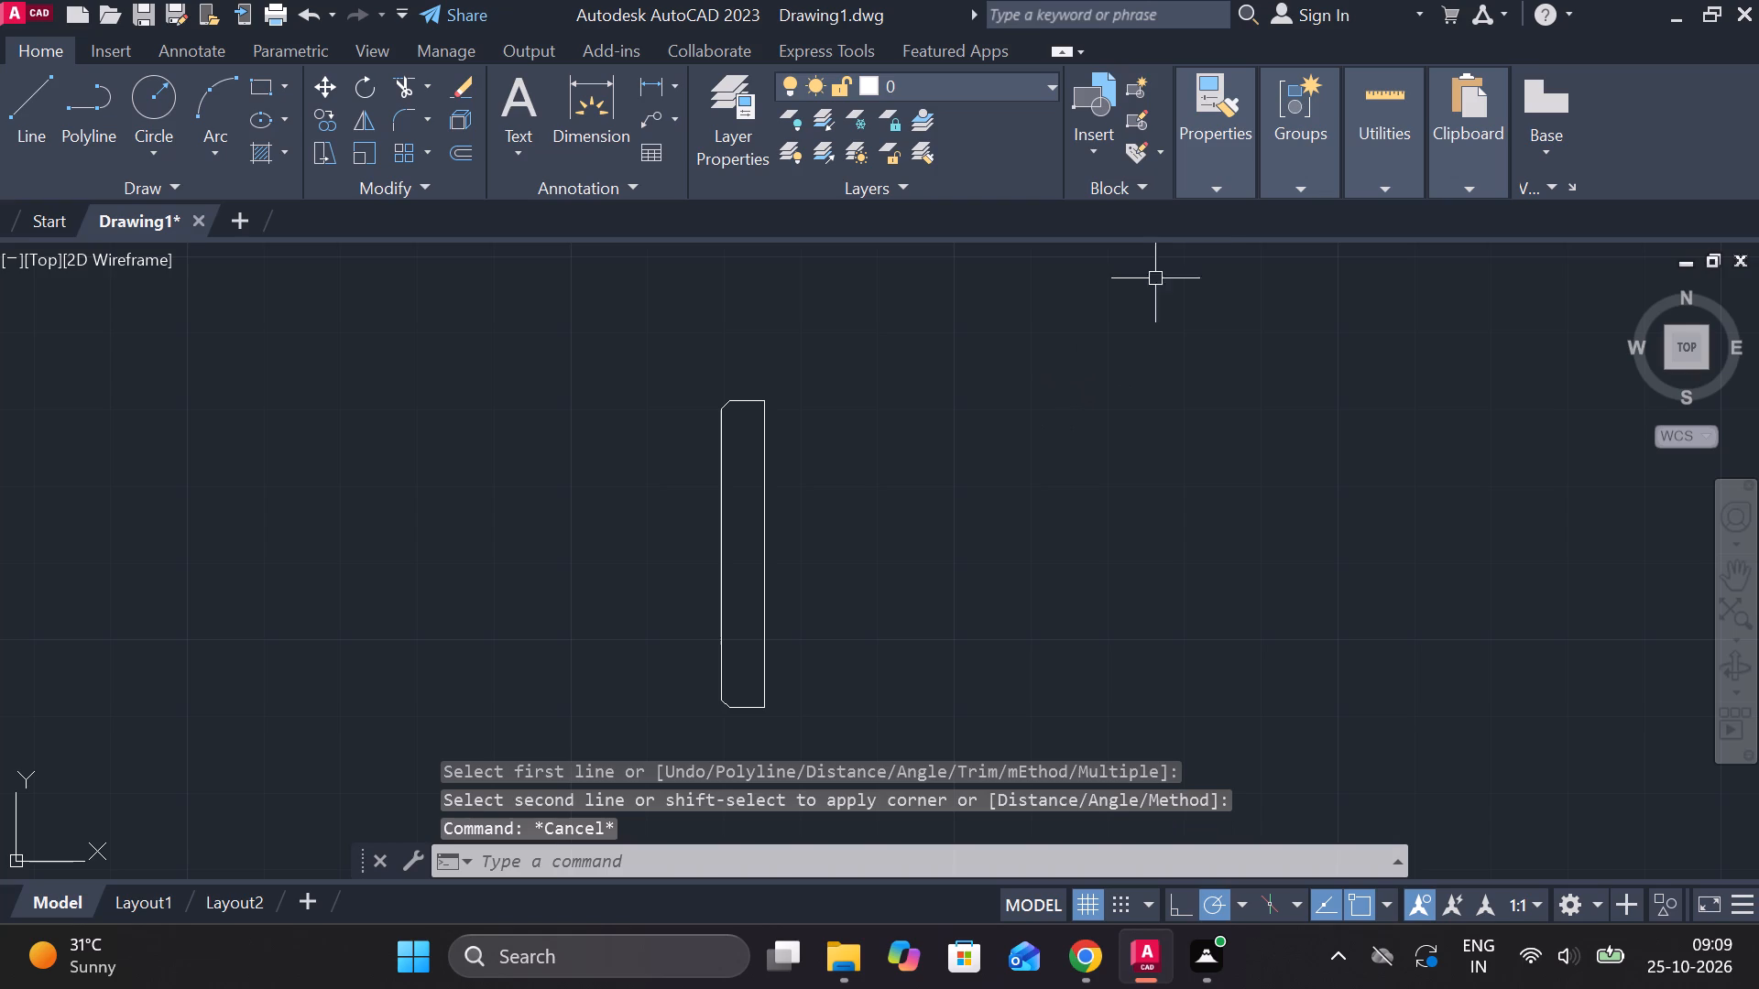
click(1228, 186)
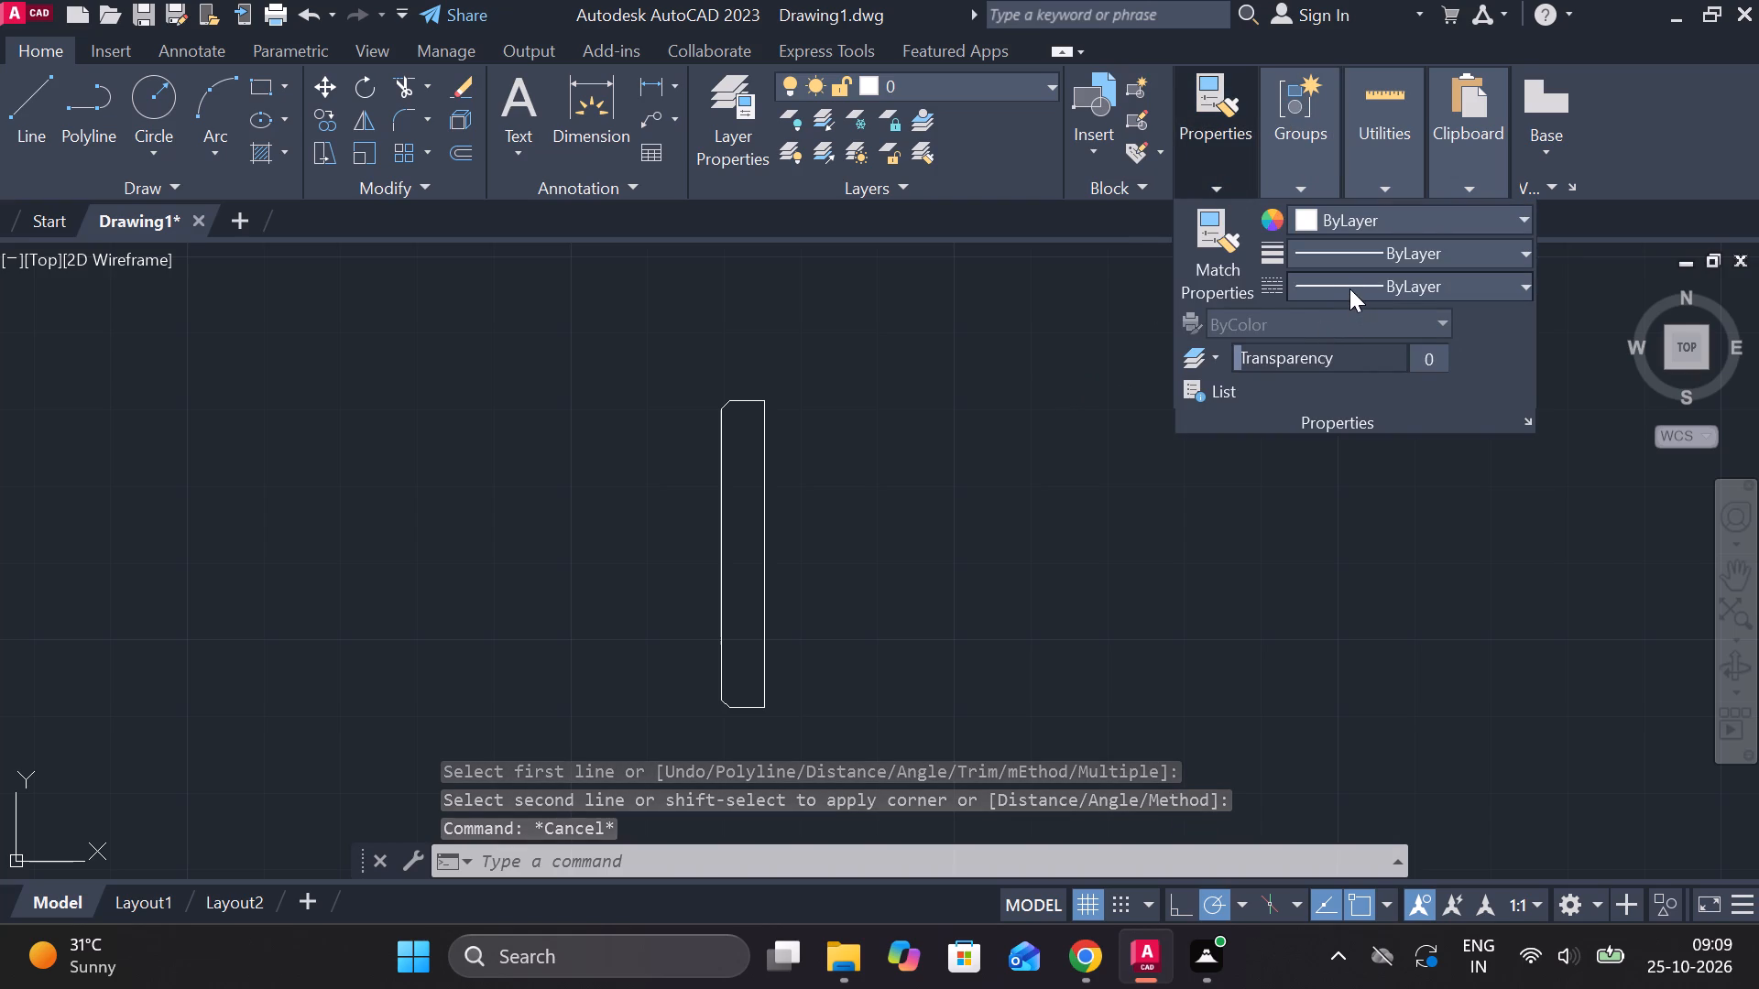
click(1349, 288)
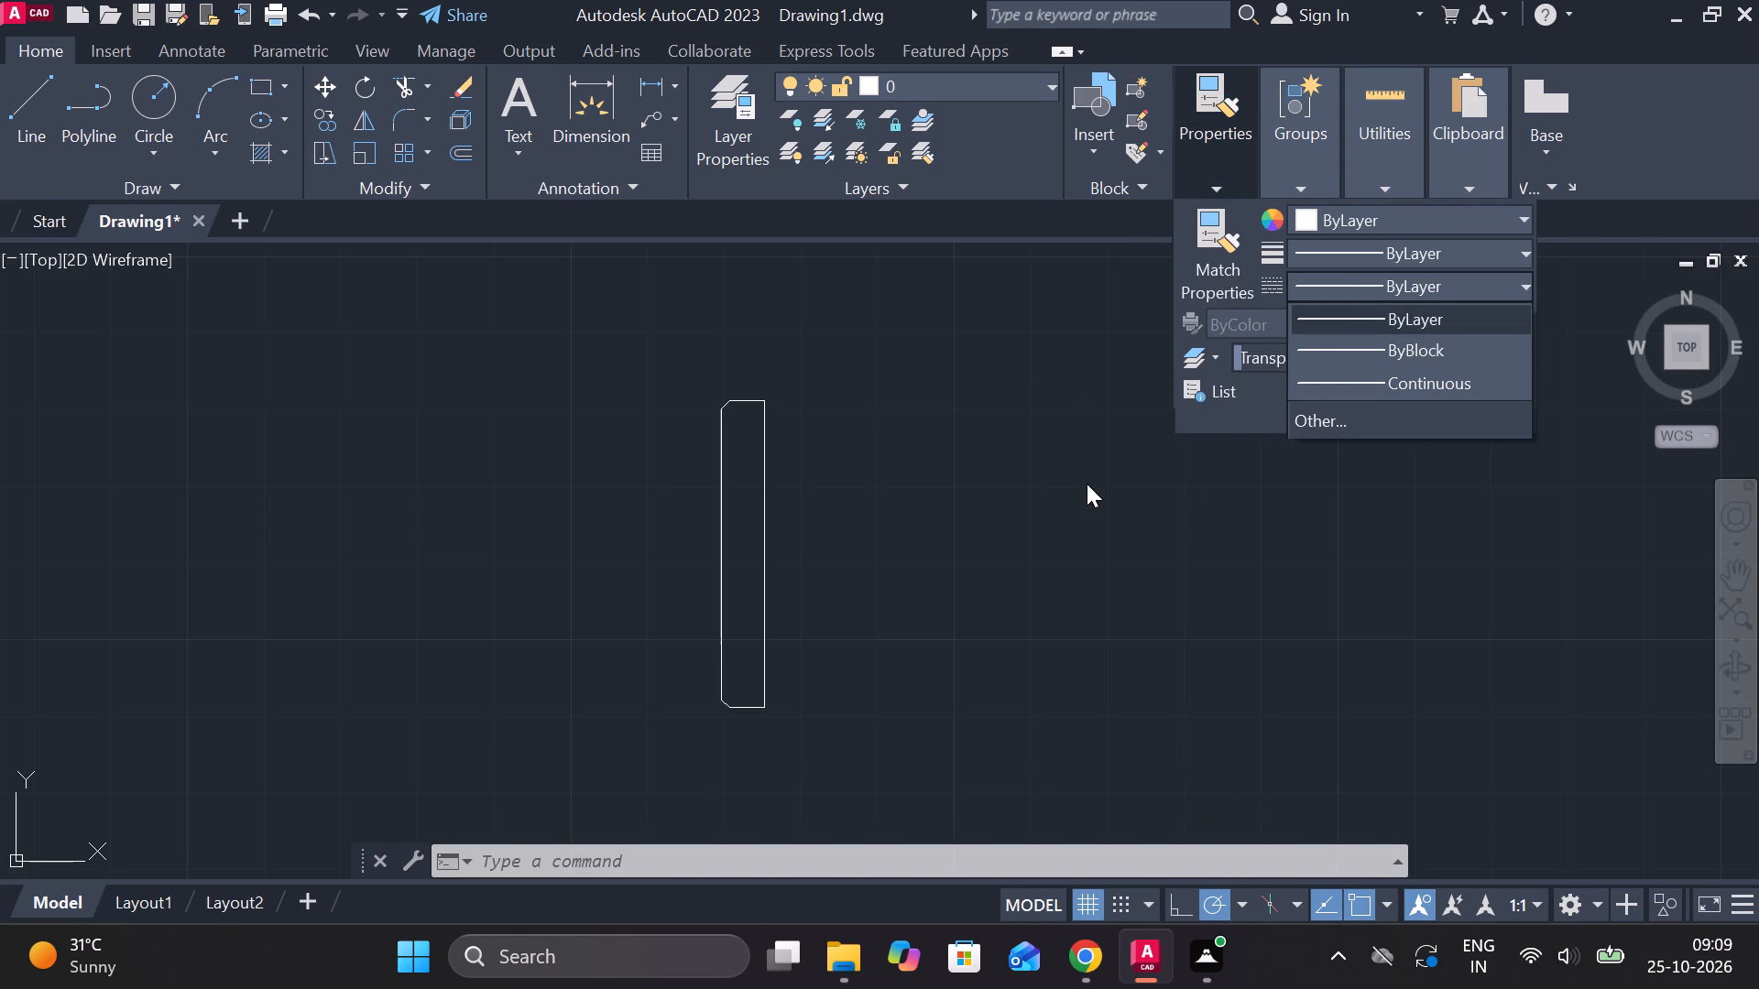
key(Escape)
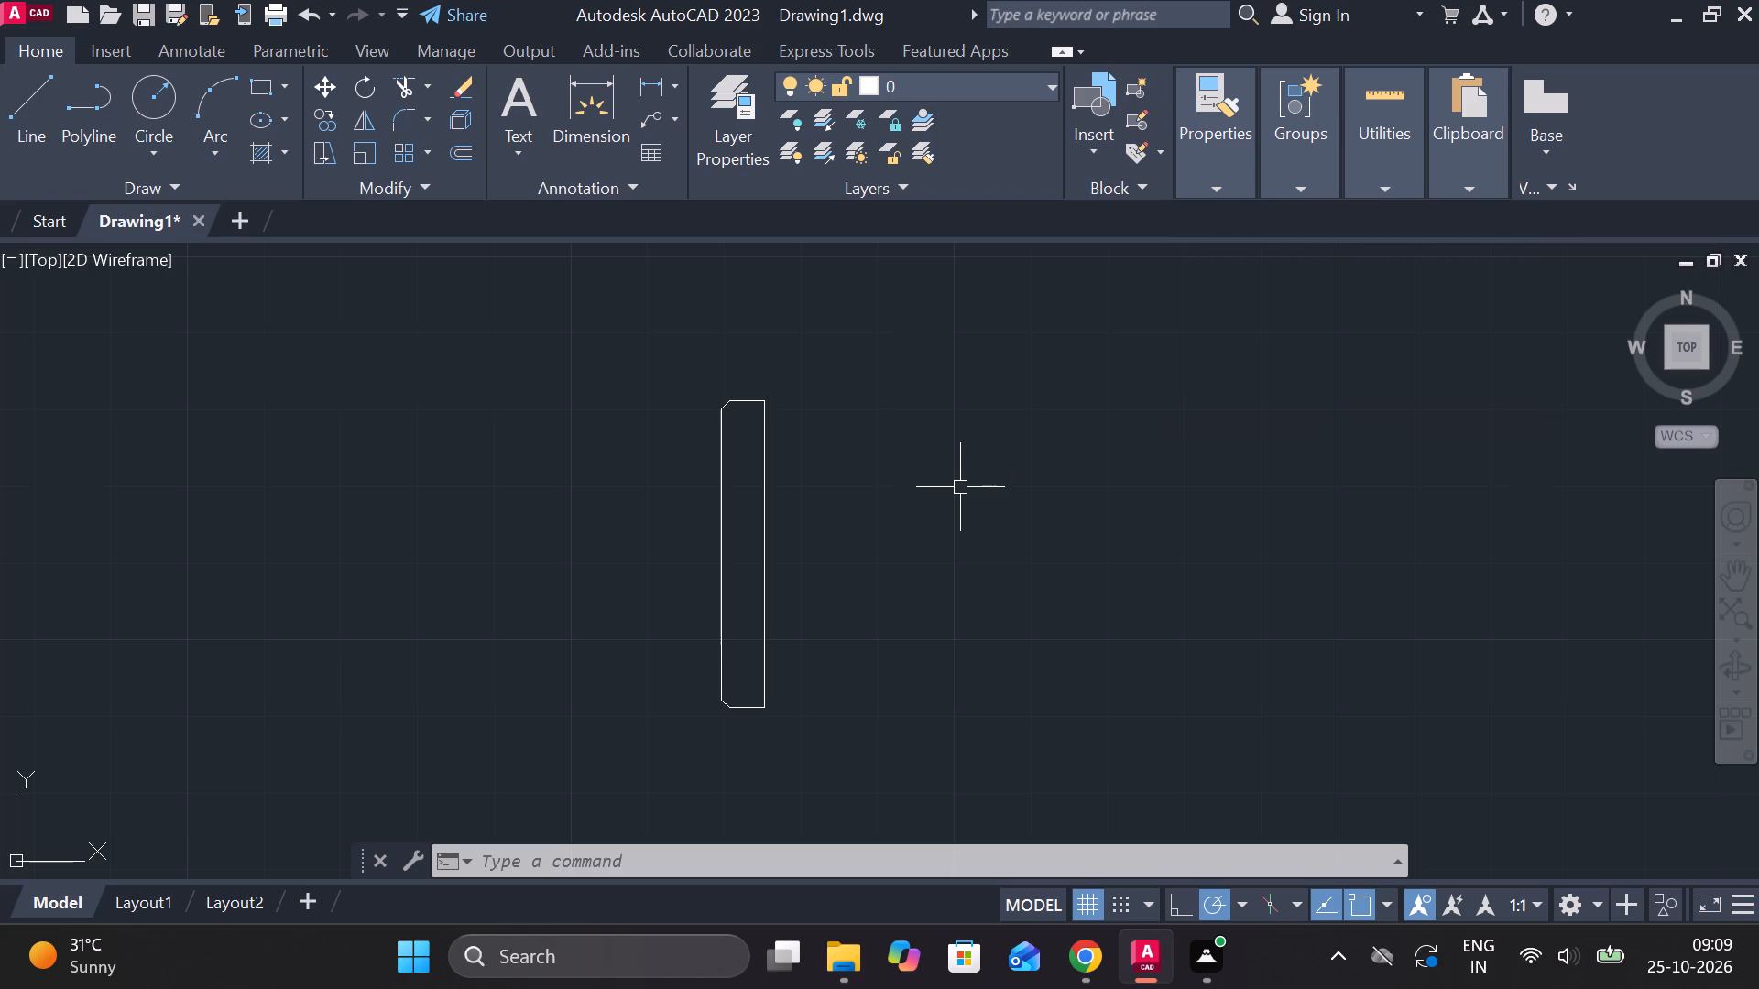
Add a vertical centerline between the two long edges of the chamfered rectangle.
text(CENTER)
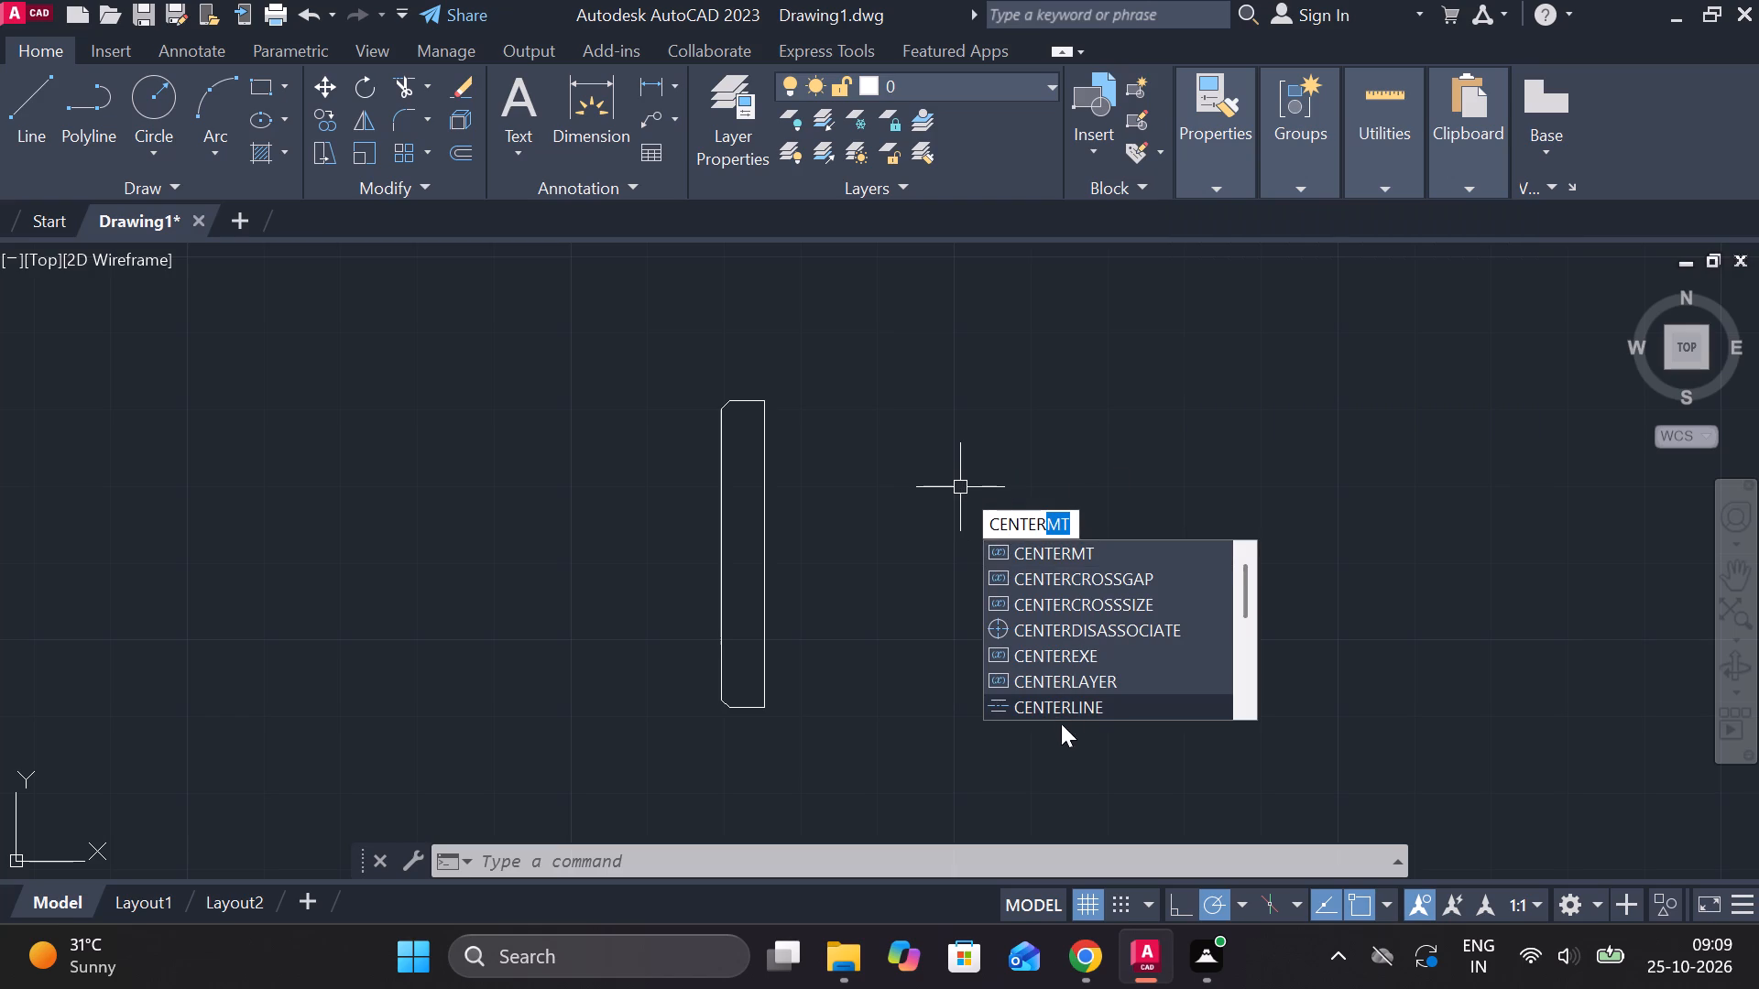
click(1054, 713)
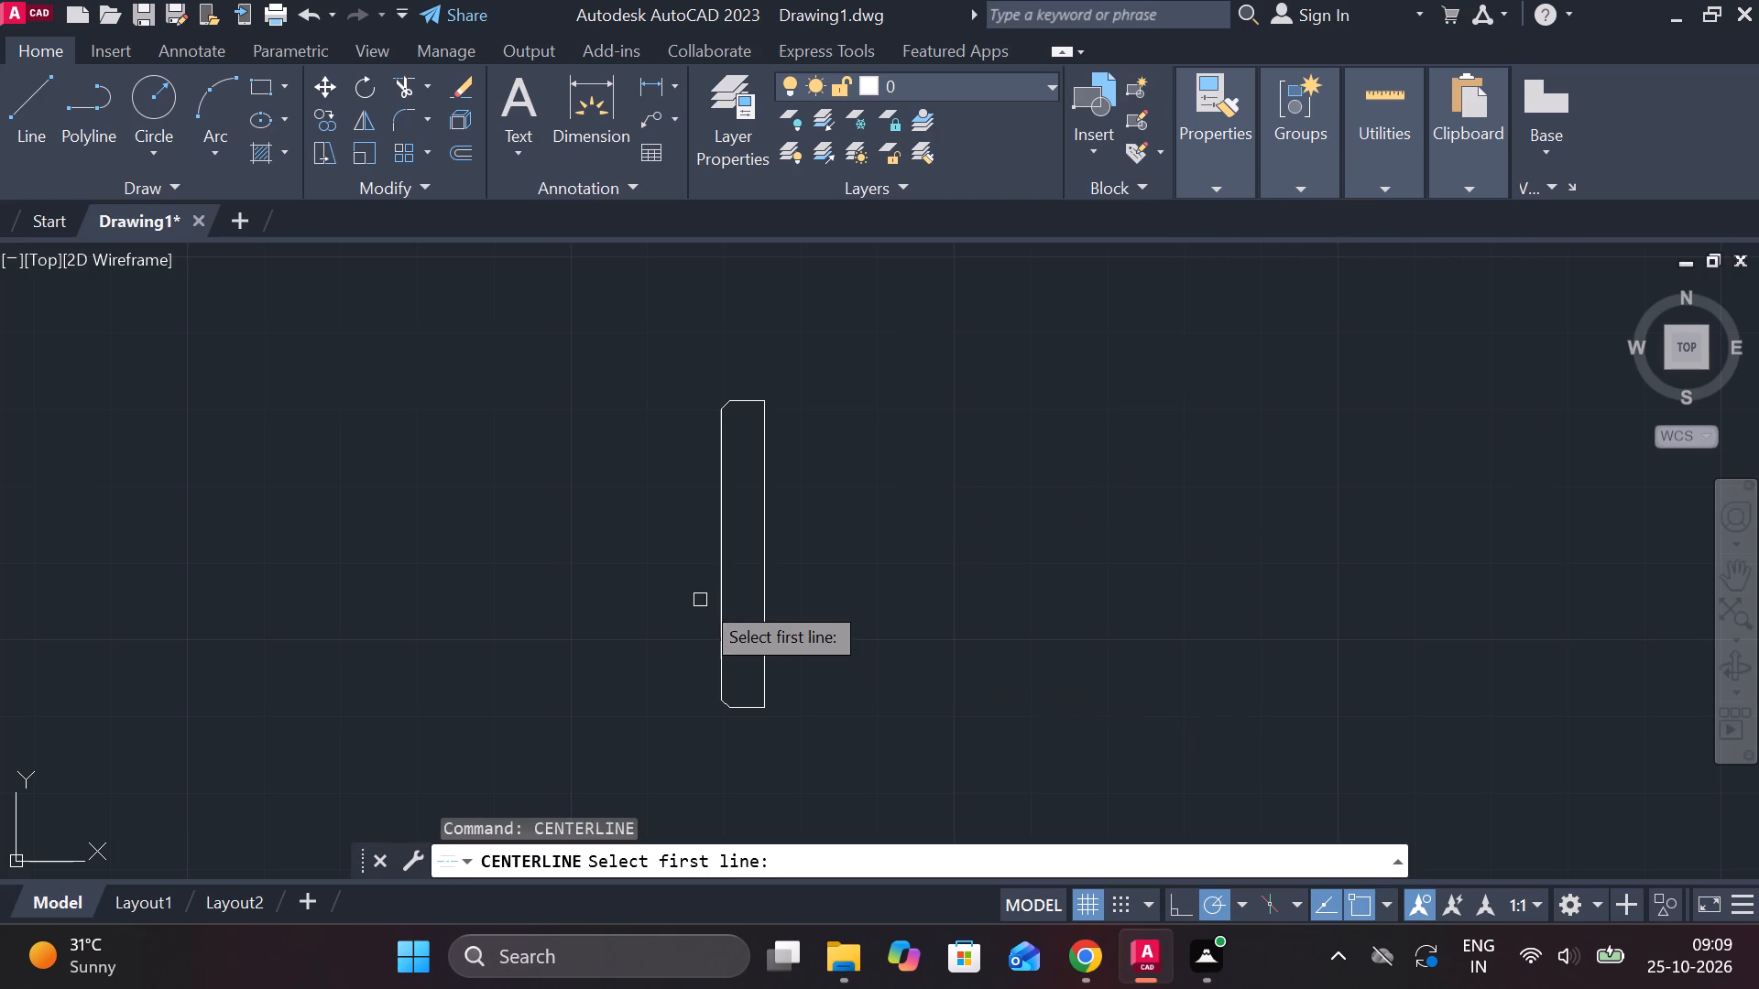
click(768, 550)
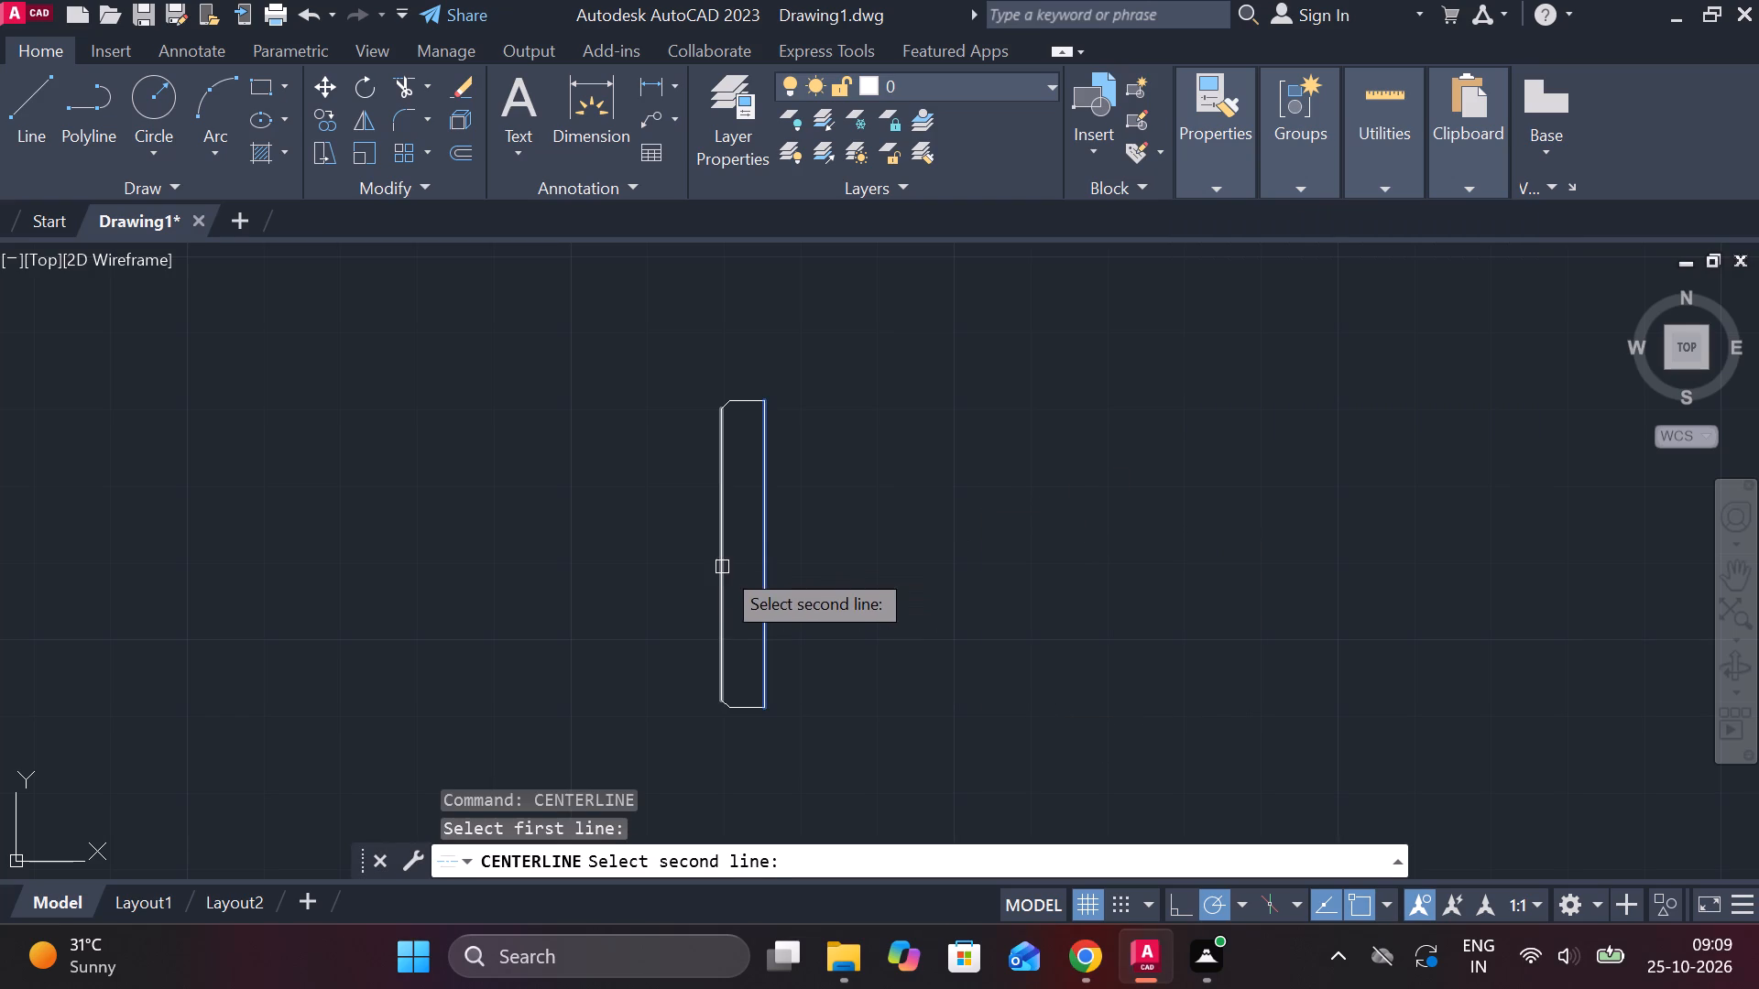
click(719, 564)
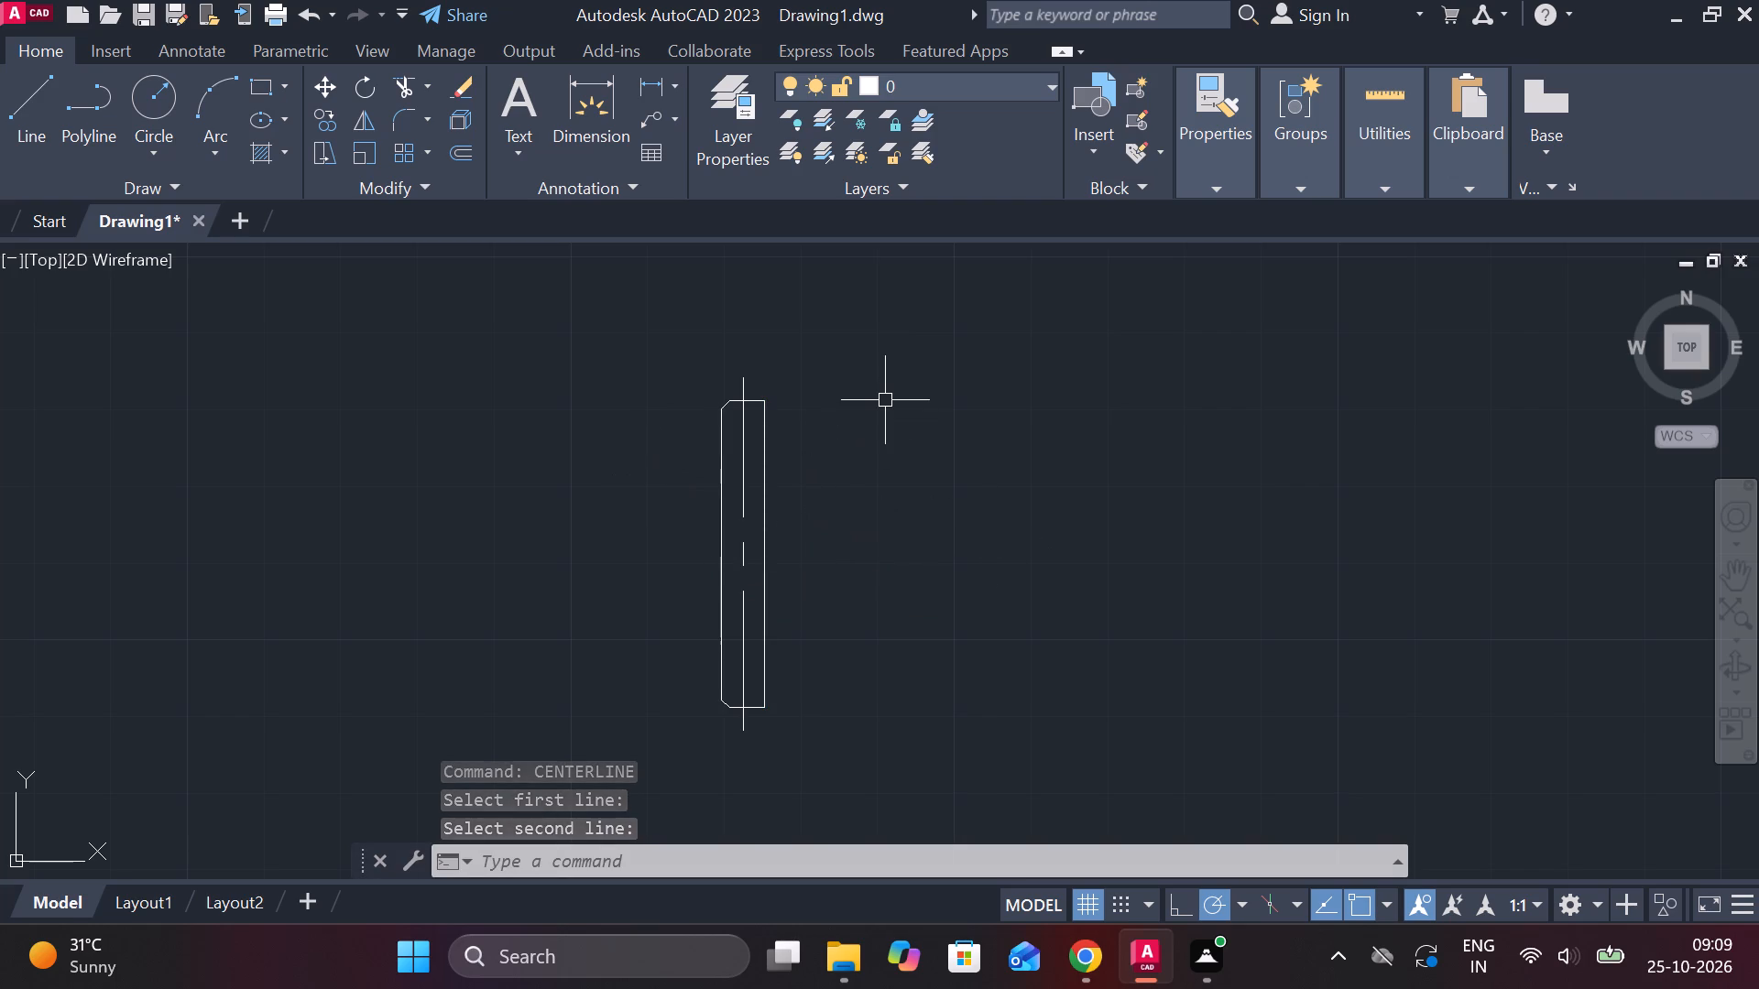
key(Escape)
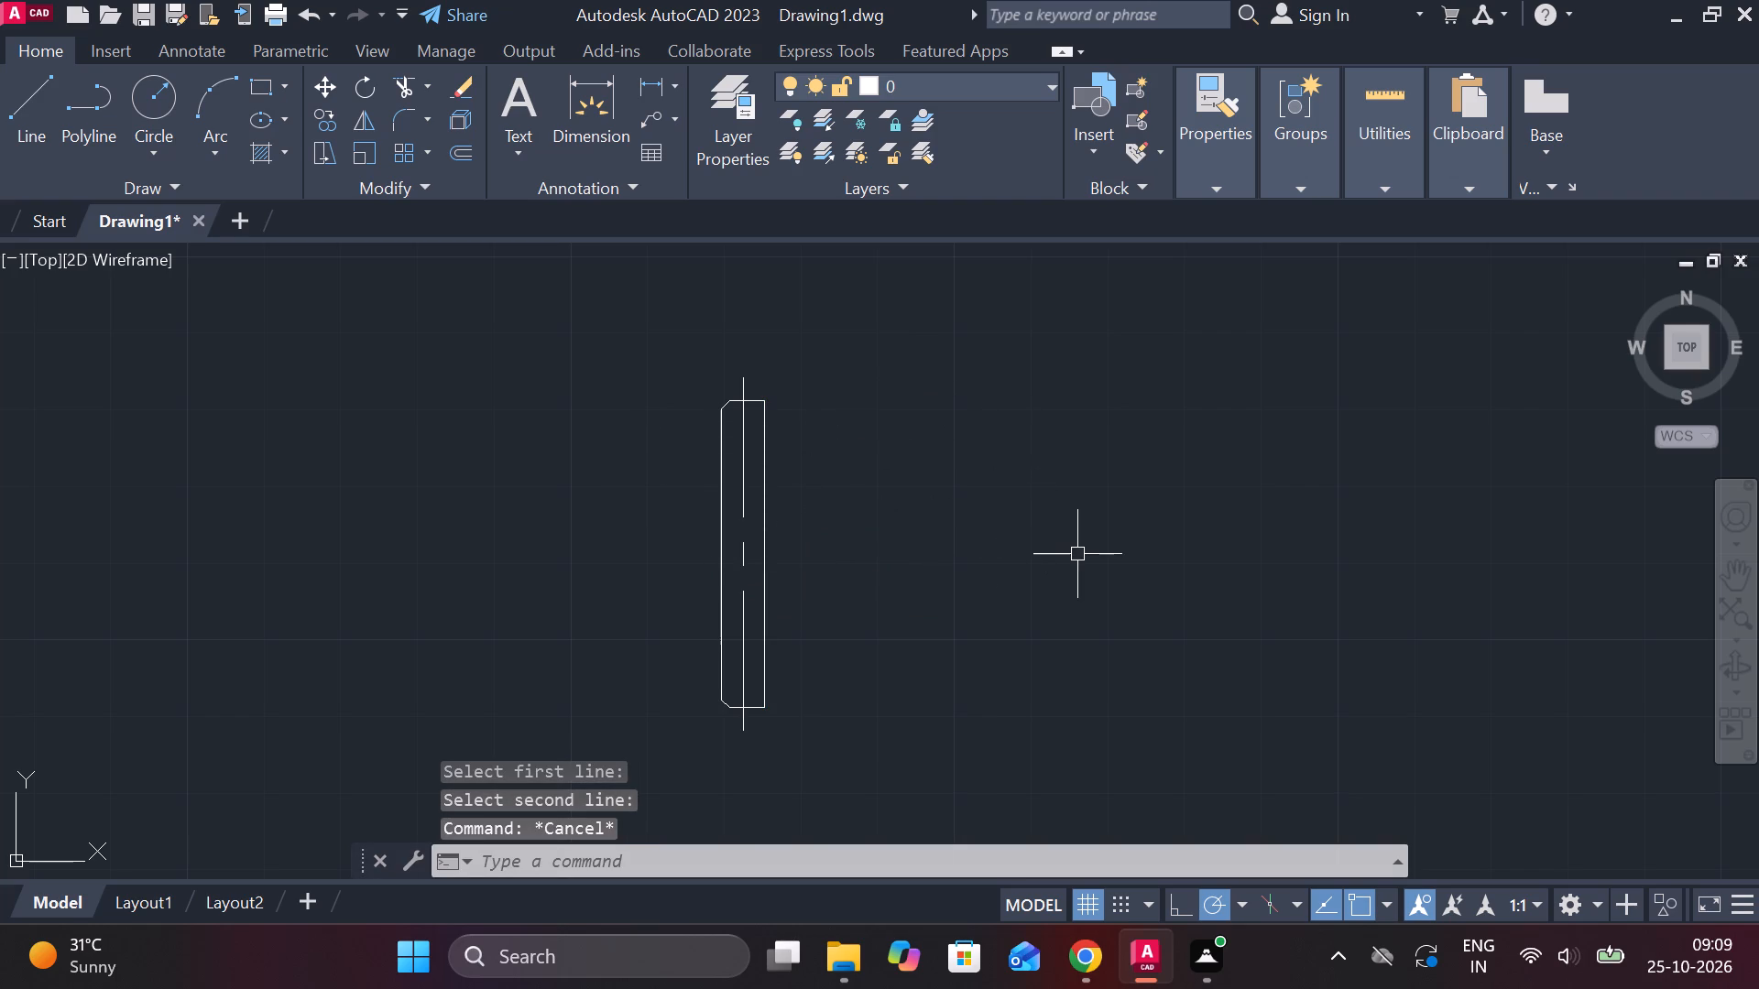
Draw a body outline from 15 above the right long edge's midpoint: 35 to the right, 30 down, and 35 back to that edge.
key(l)
key(Return)
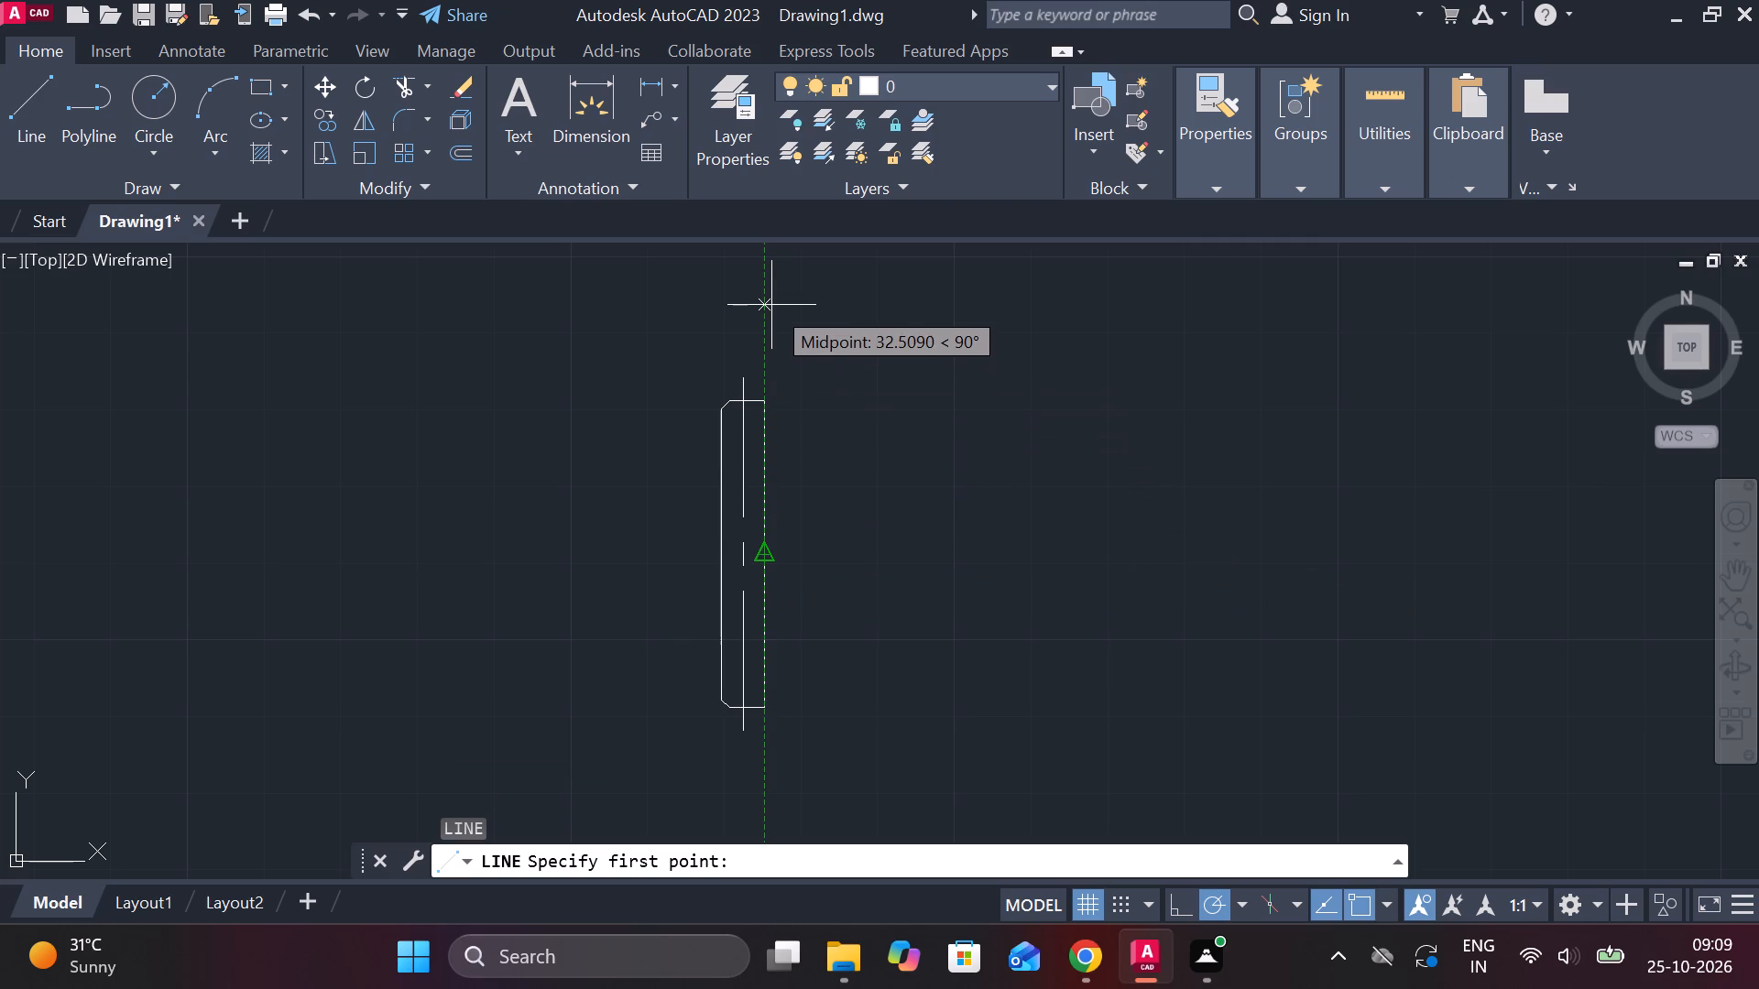
text(15)
key(Return)
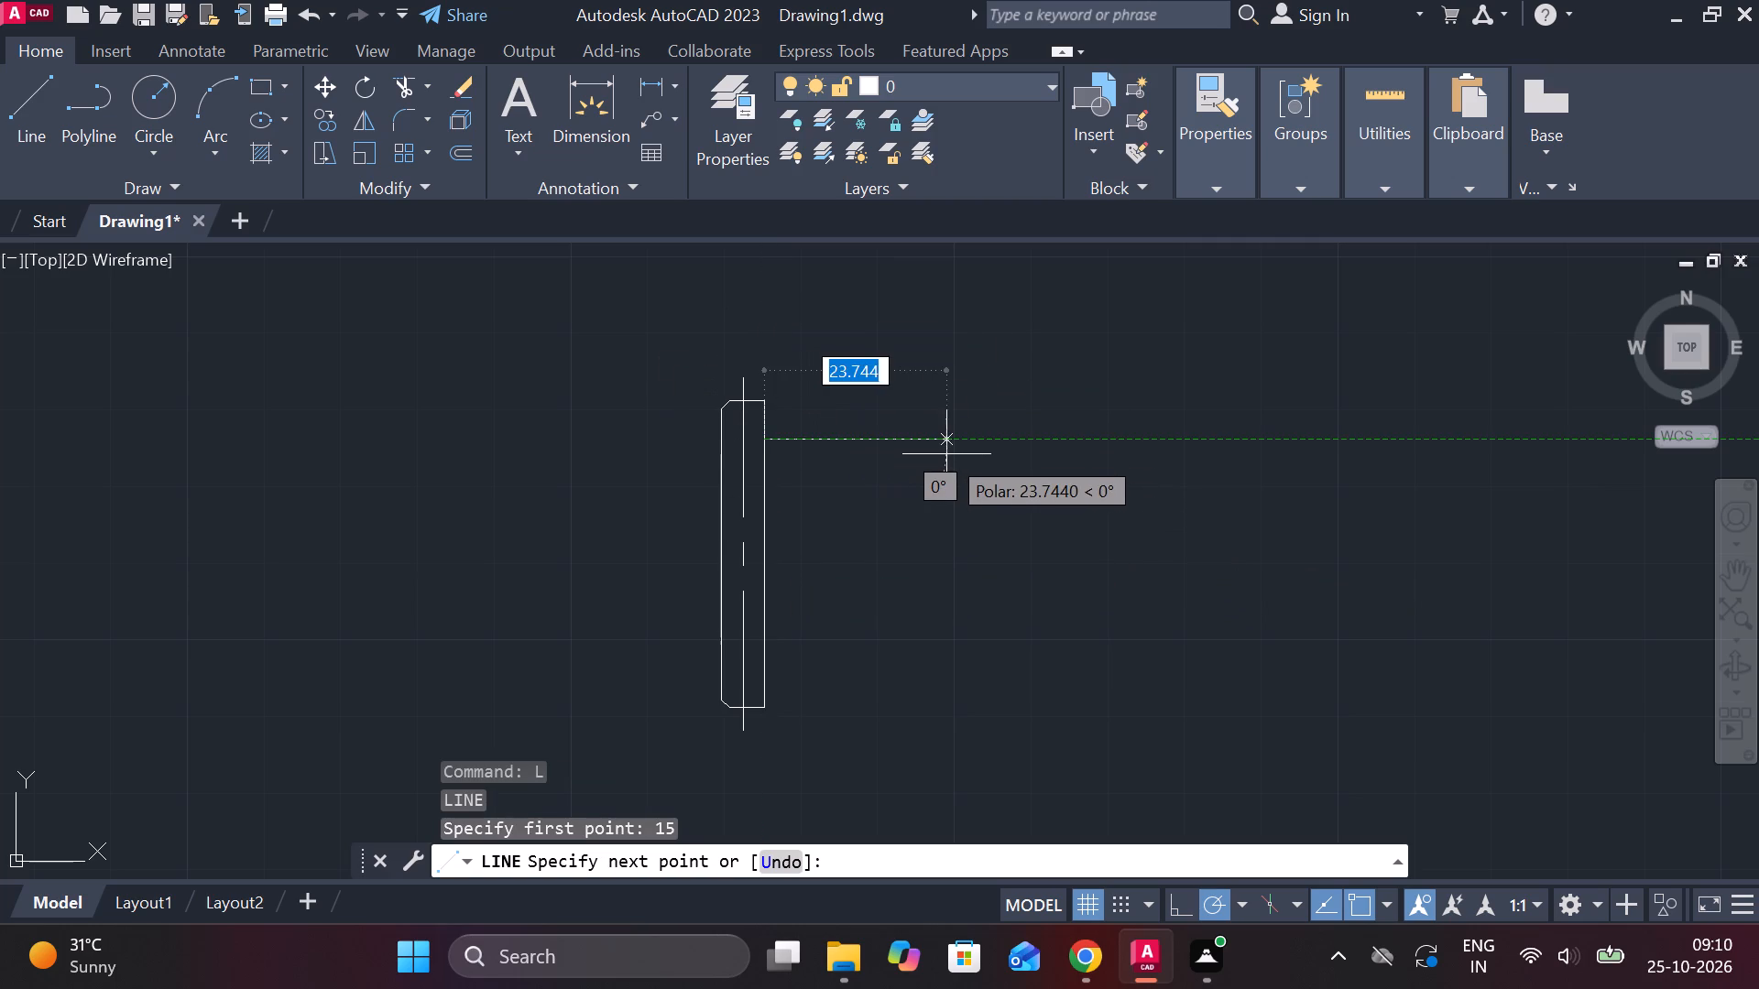
text(35)
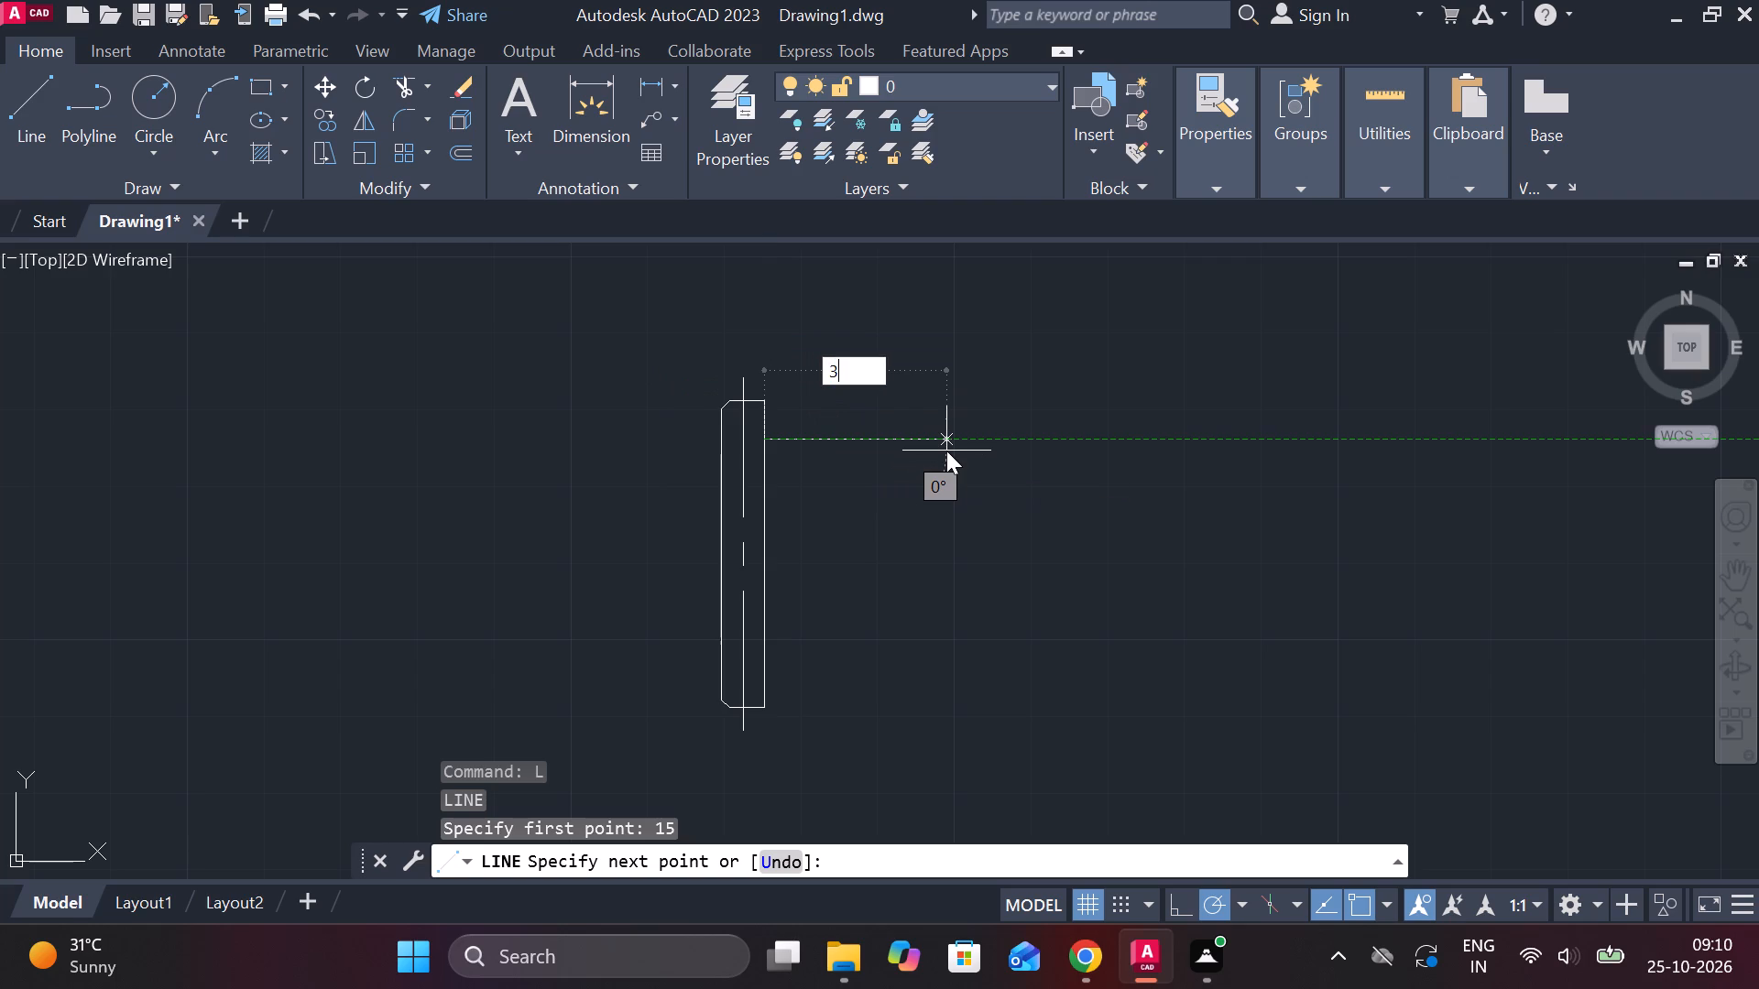
key(Return)
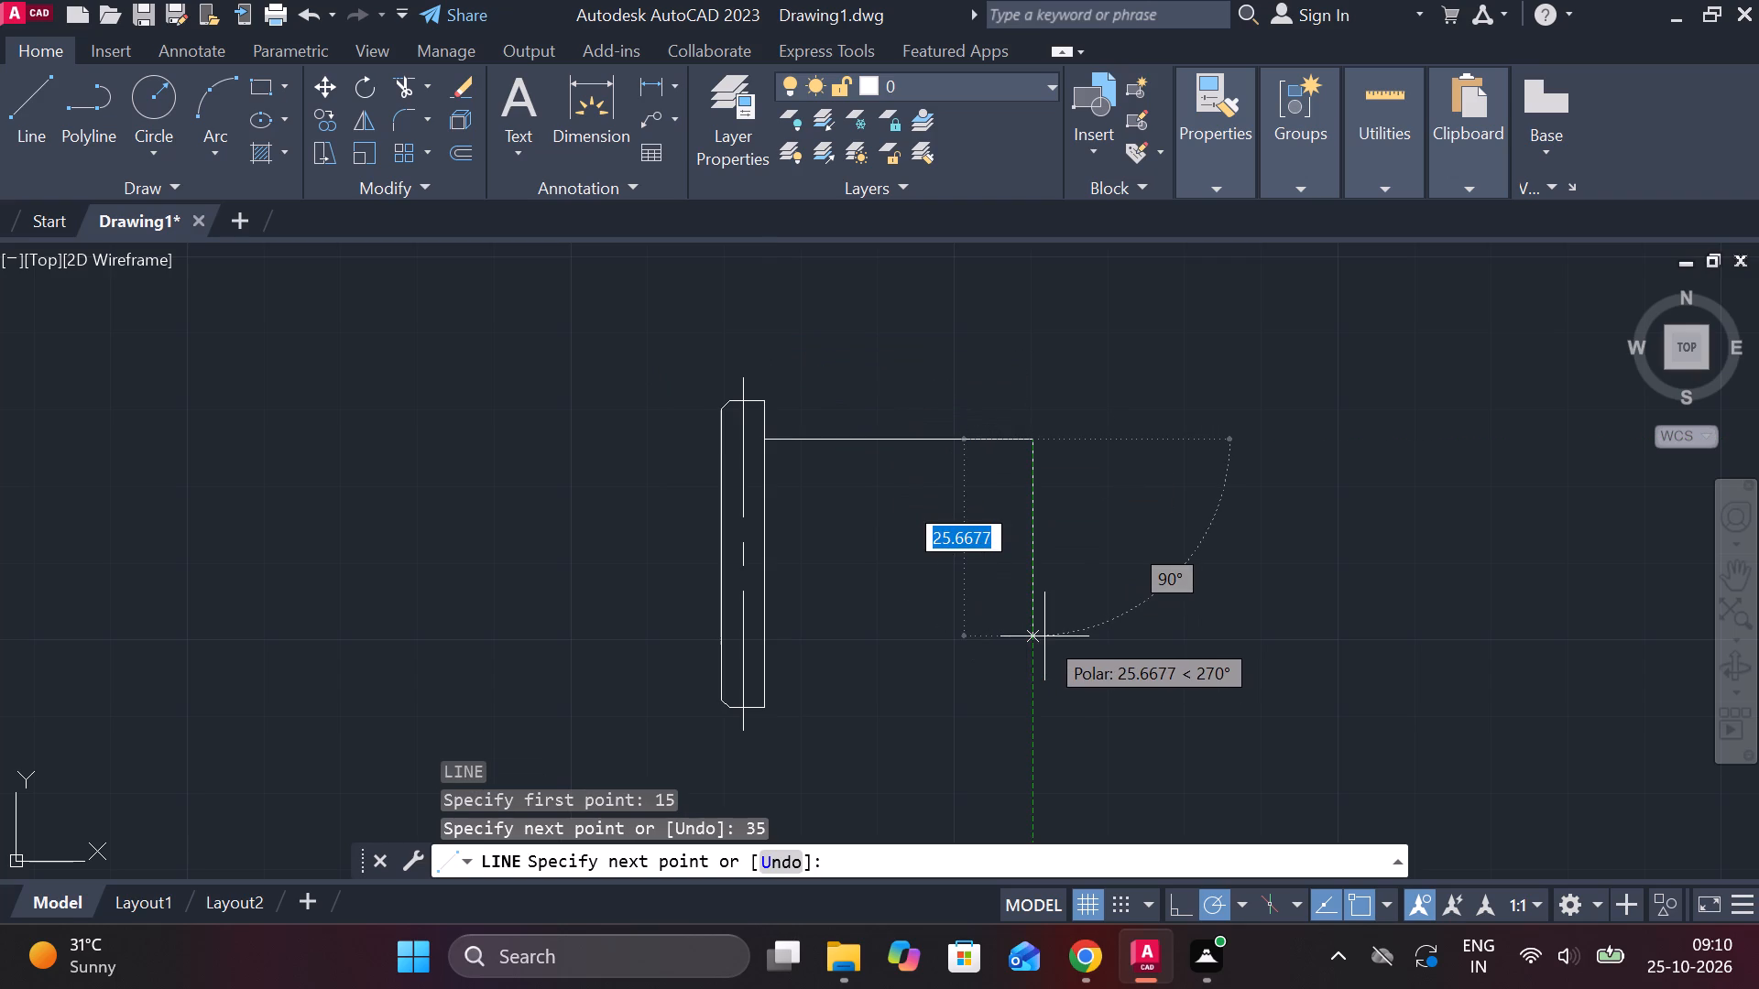
key(3)
key(0)
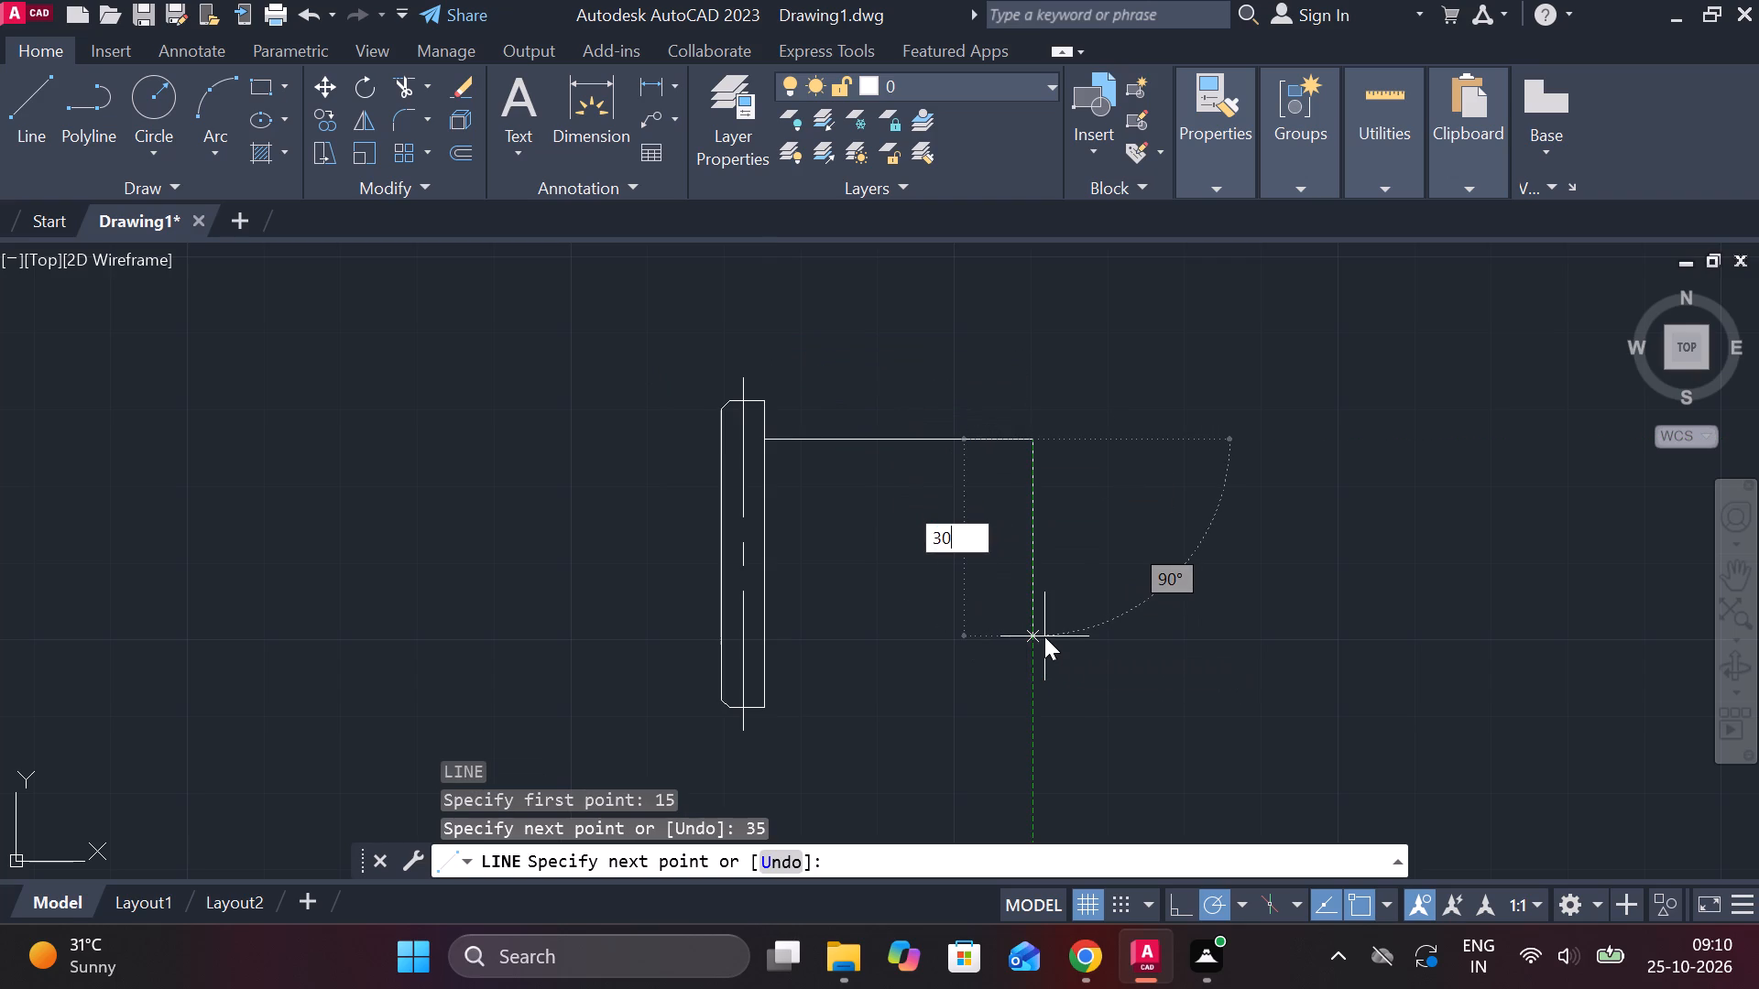
key(Return)
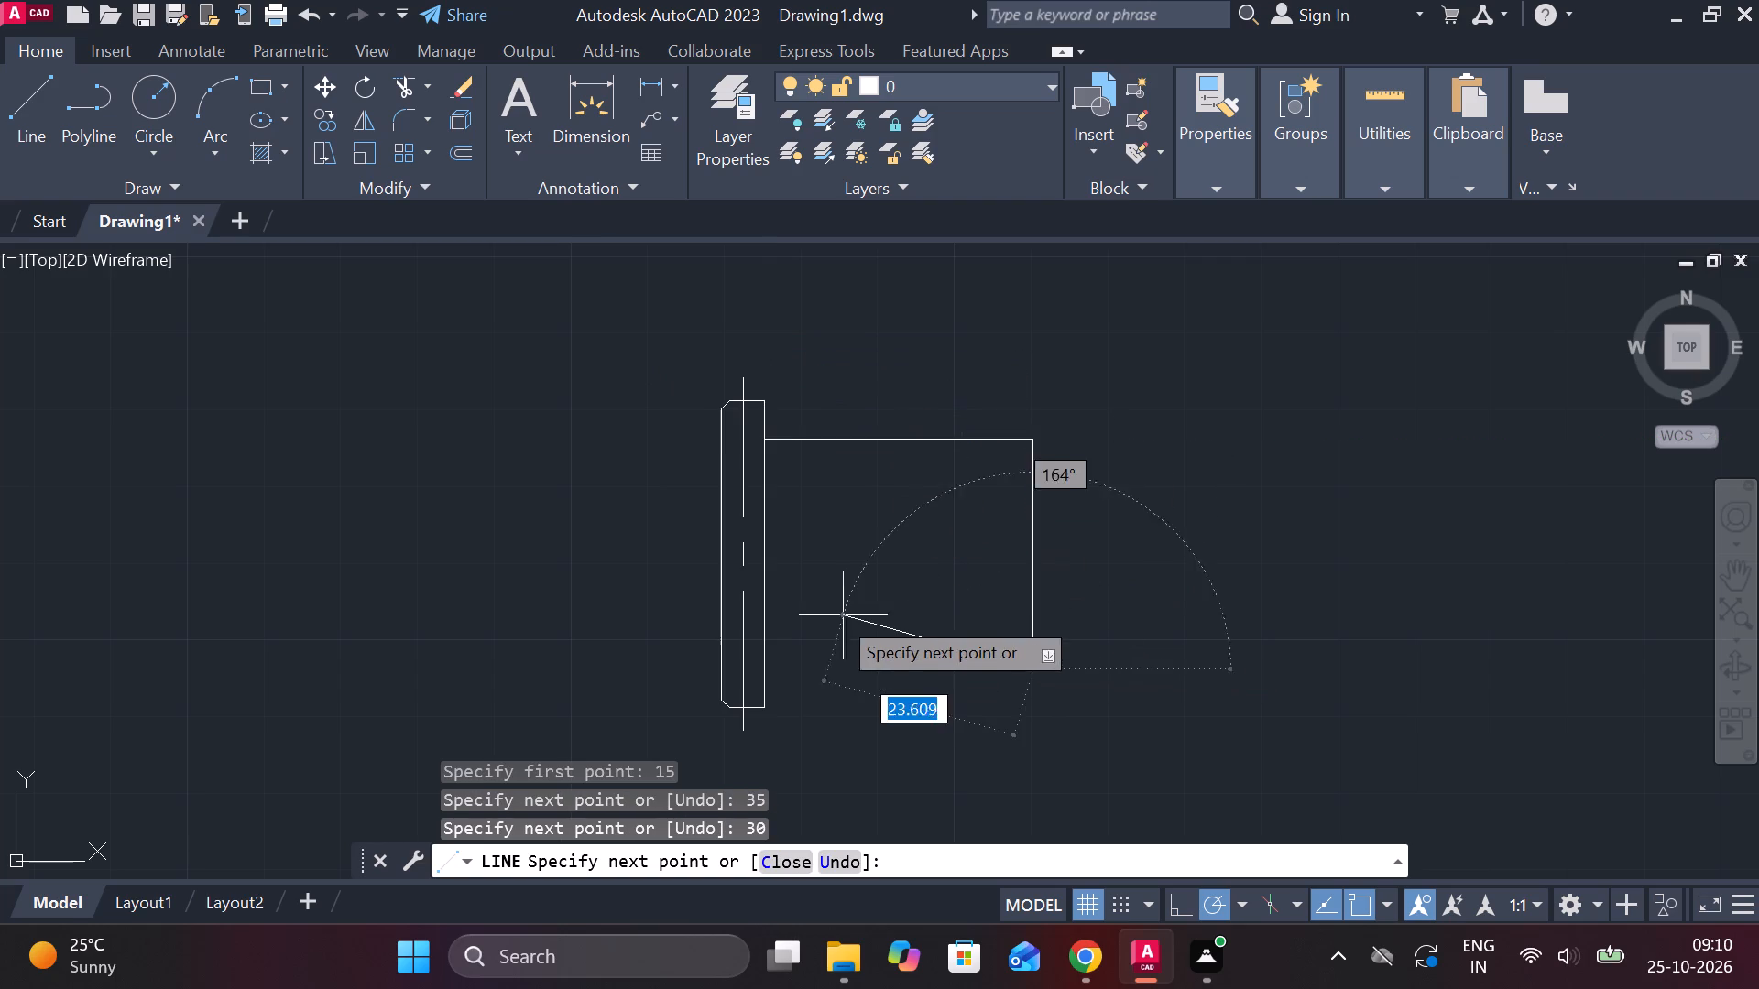
text(35)
key(Return)
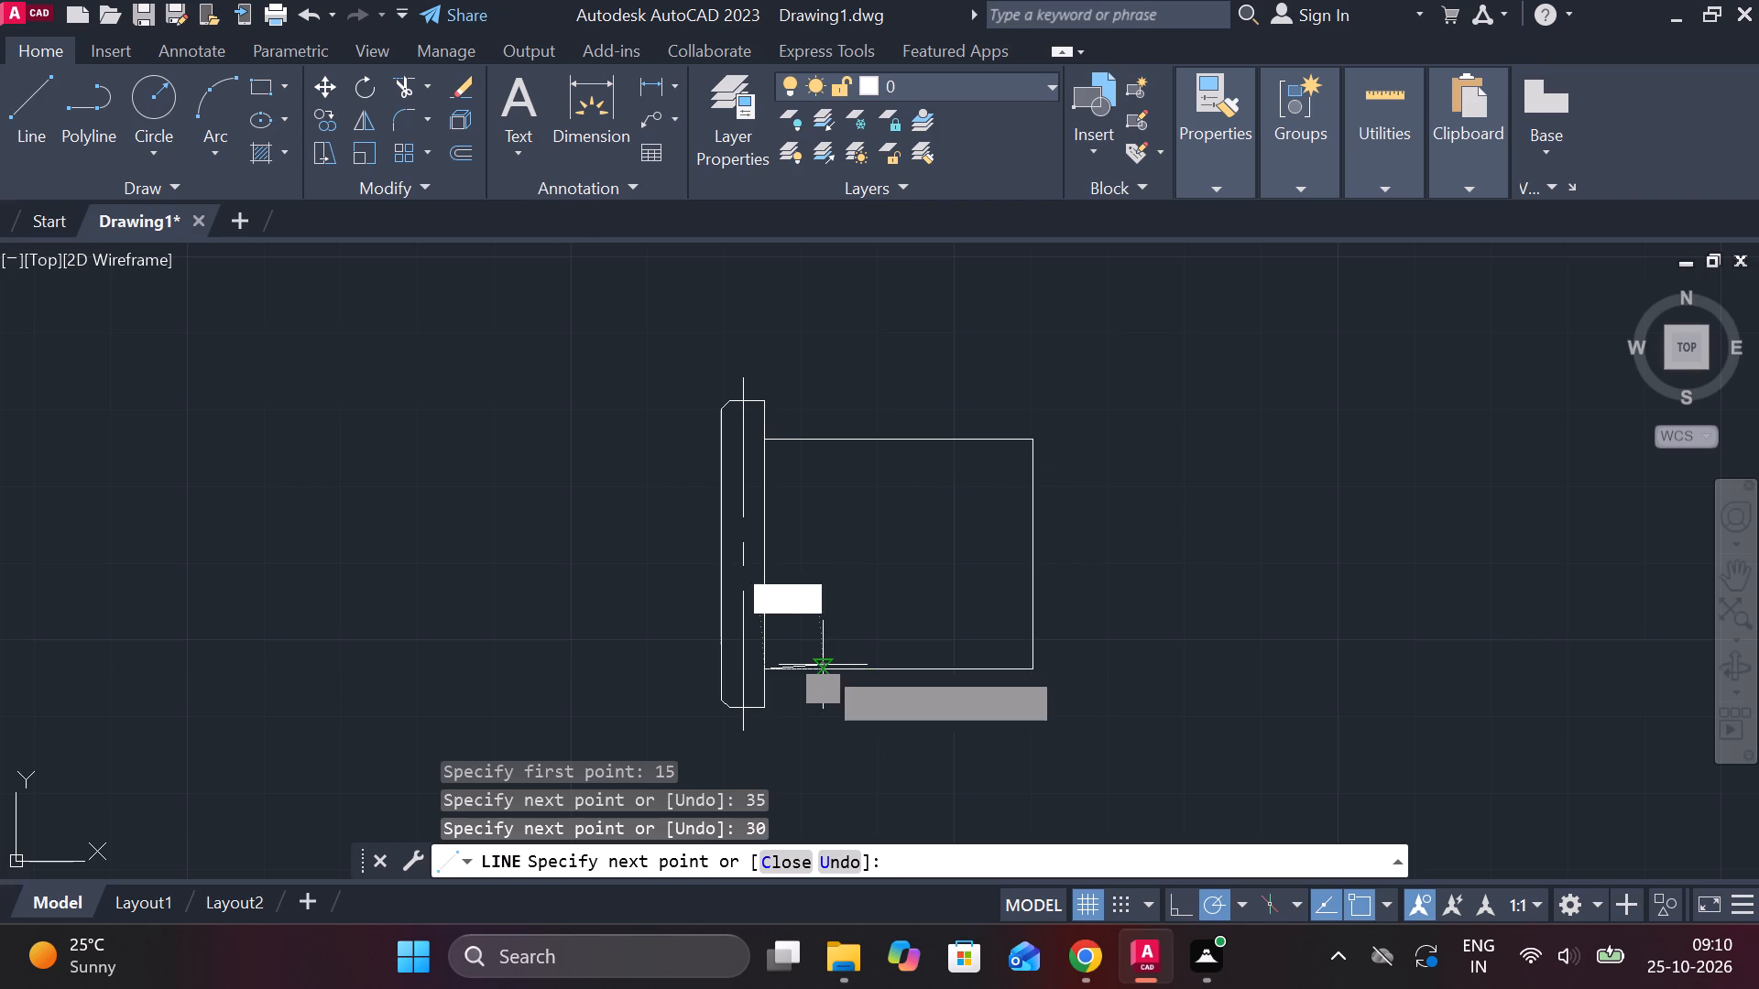
key(Escape)
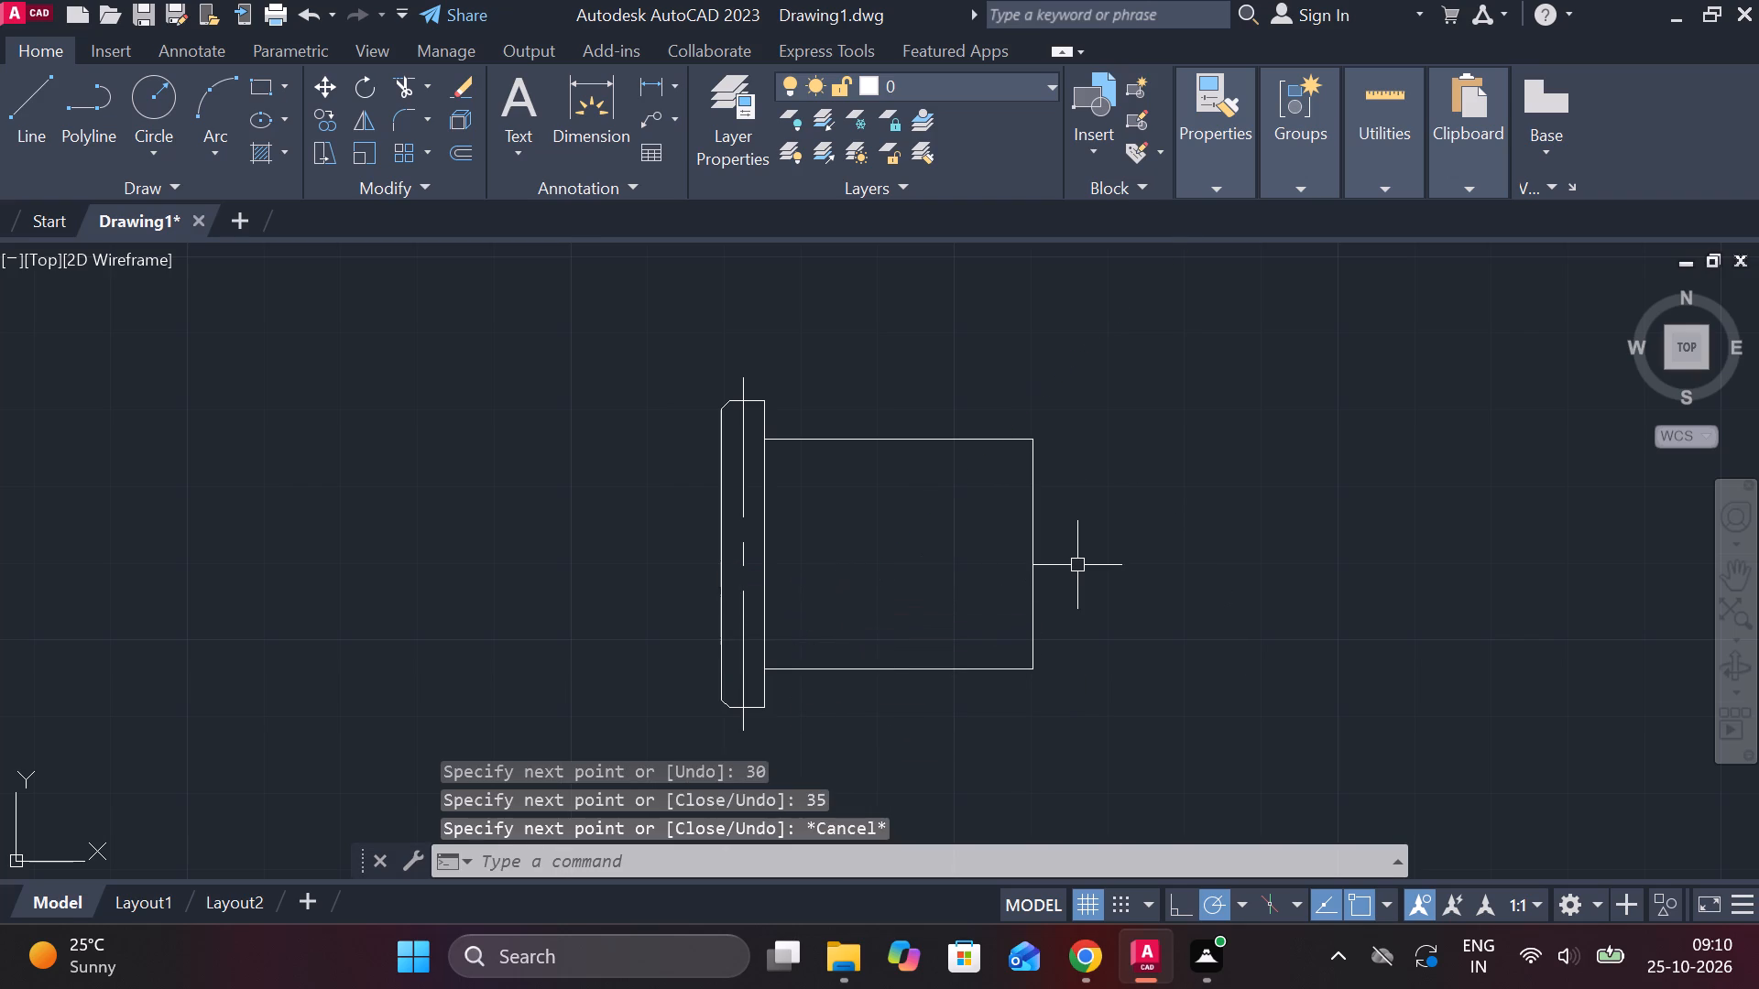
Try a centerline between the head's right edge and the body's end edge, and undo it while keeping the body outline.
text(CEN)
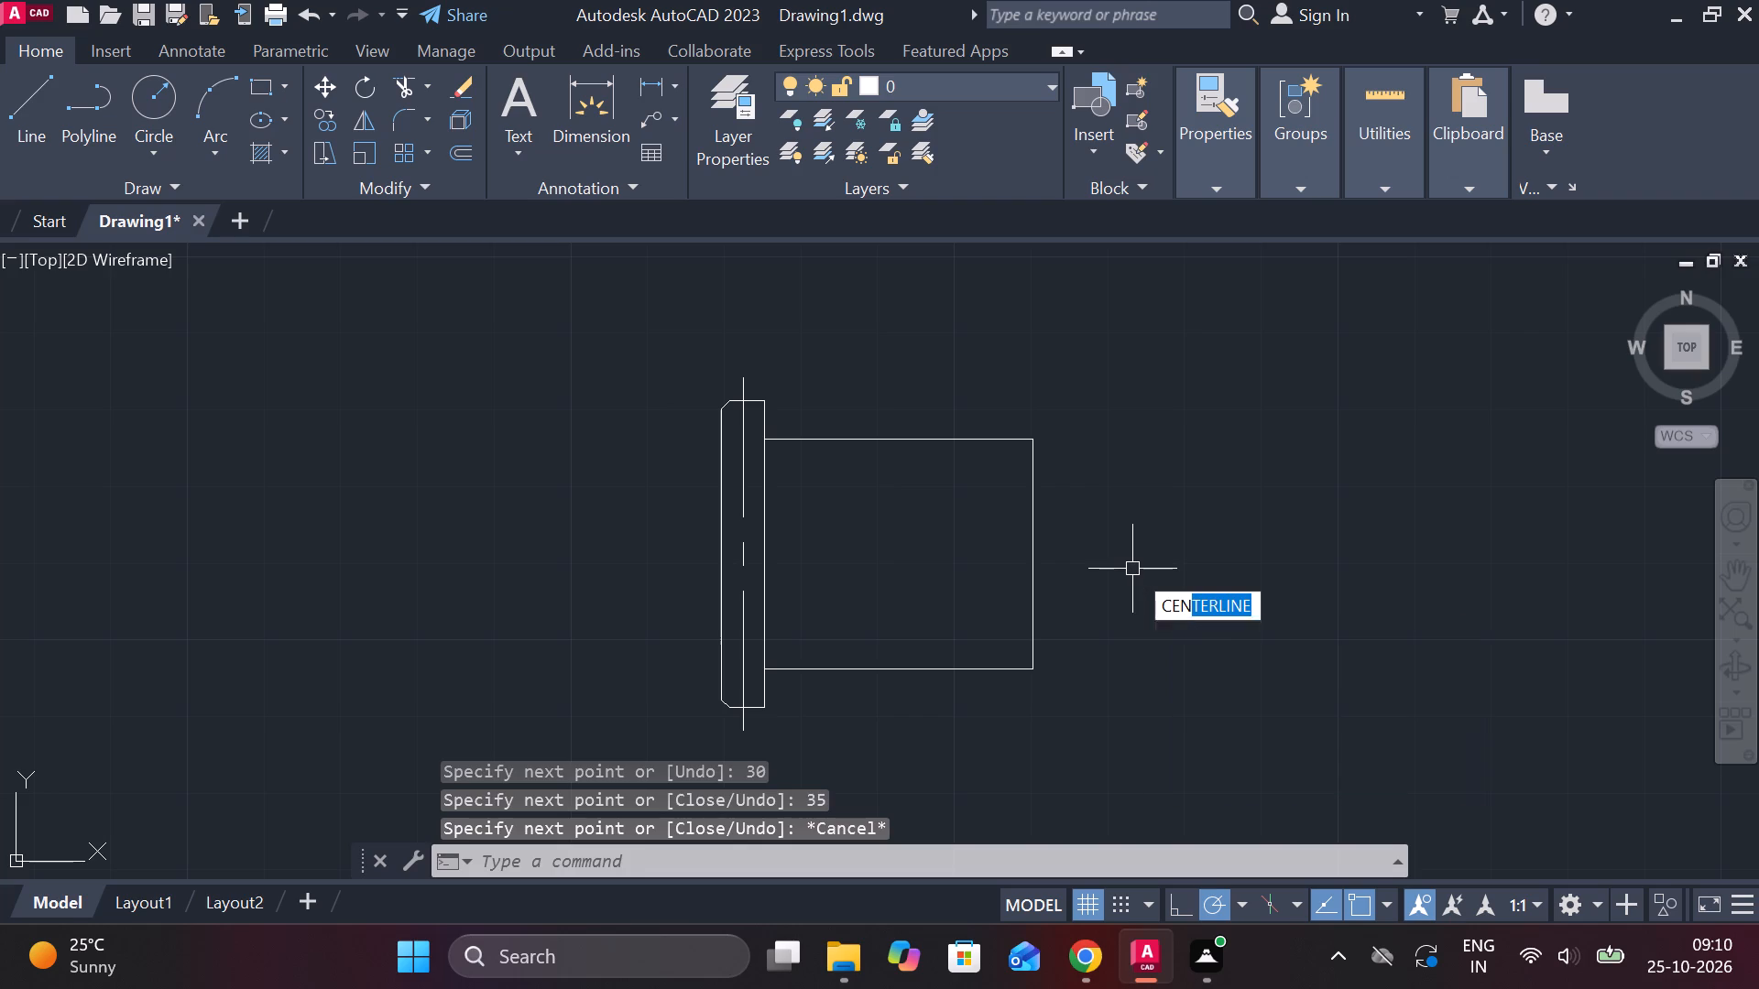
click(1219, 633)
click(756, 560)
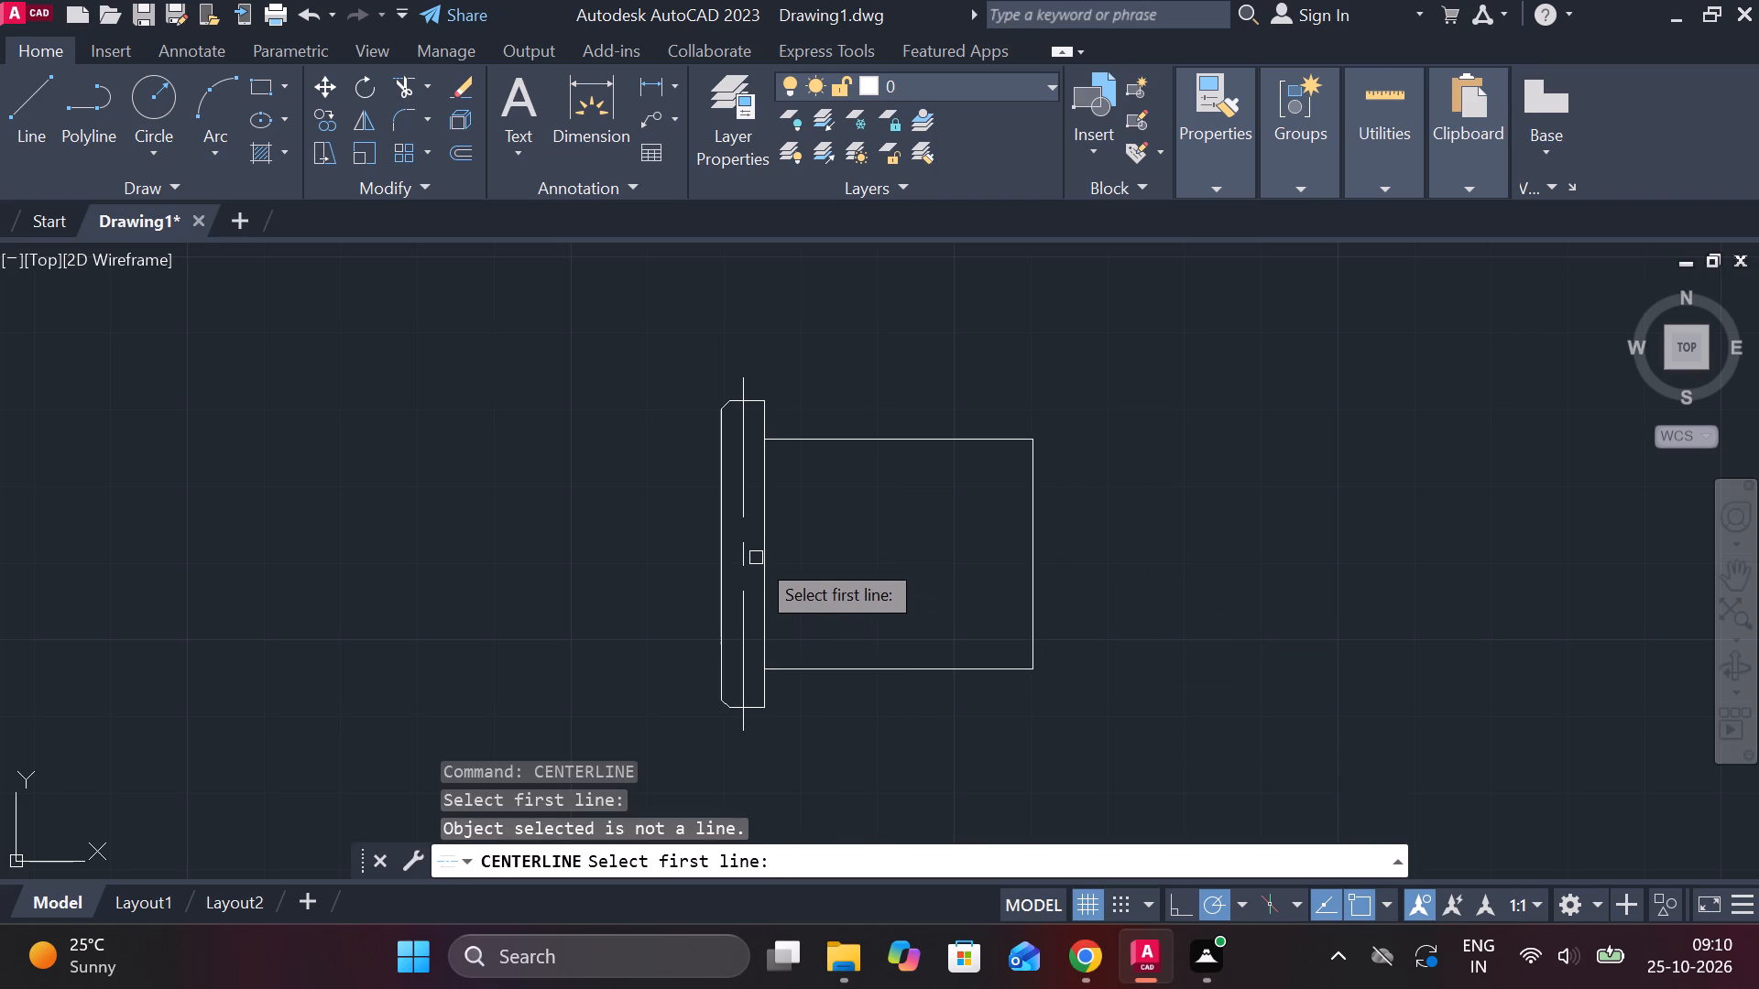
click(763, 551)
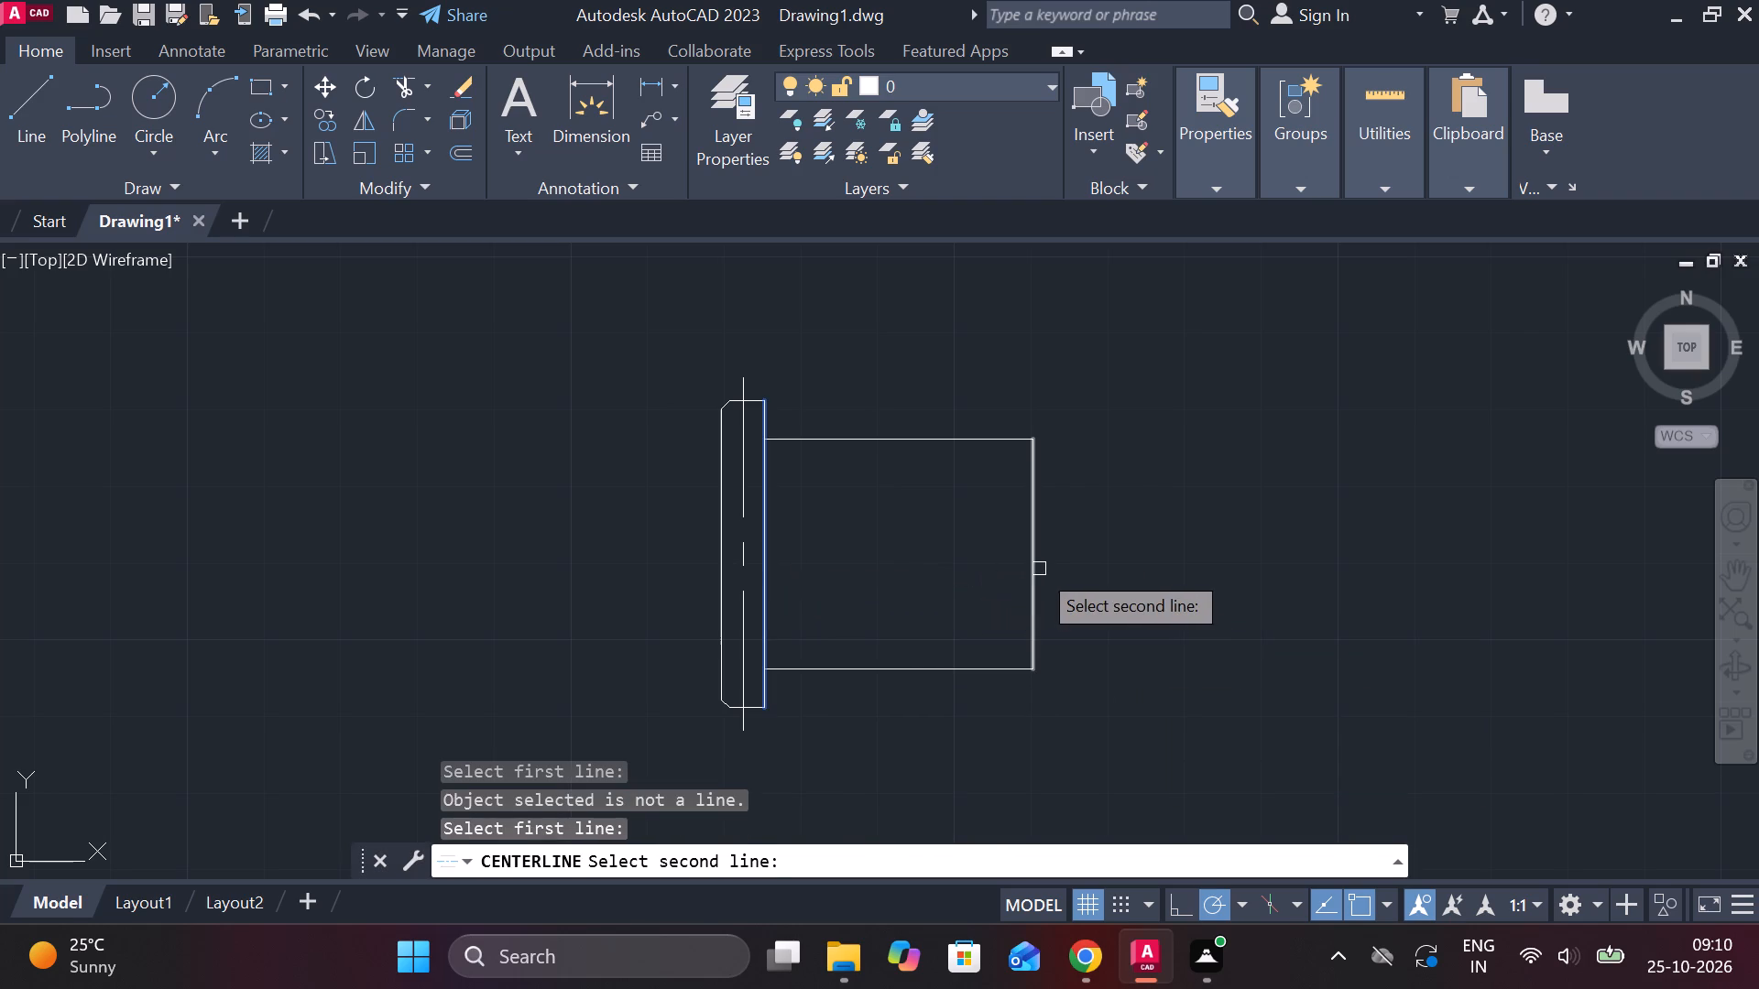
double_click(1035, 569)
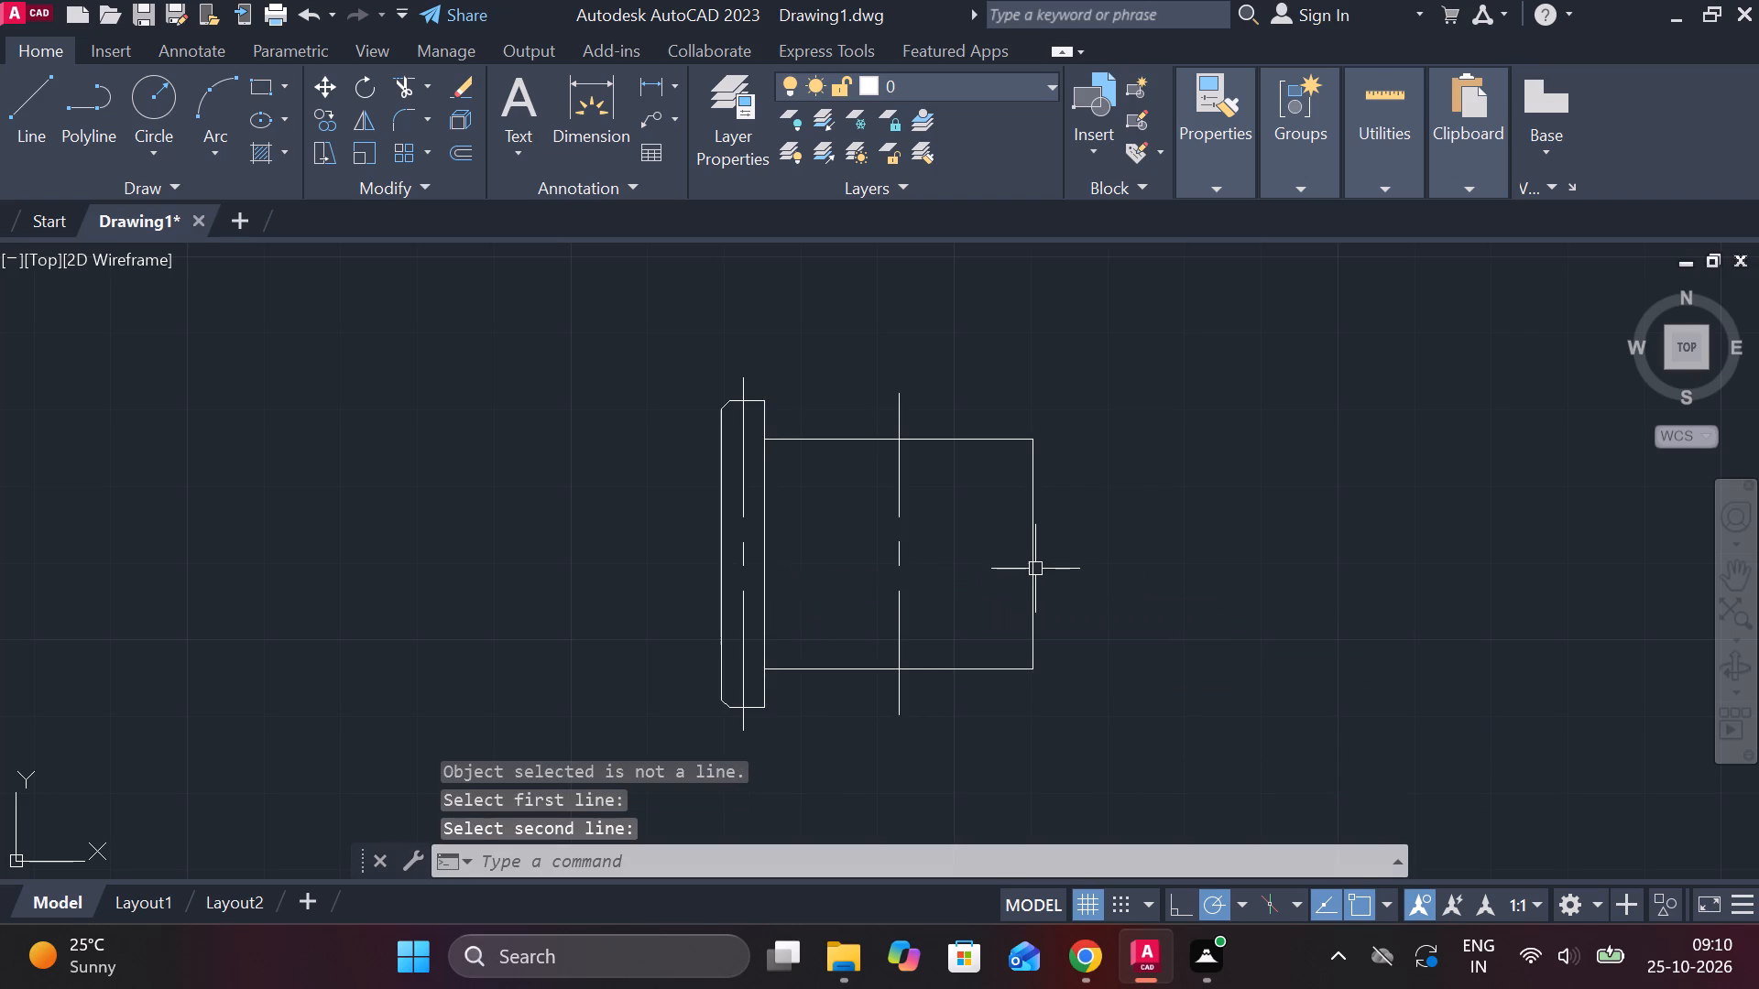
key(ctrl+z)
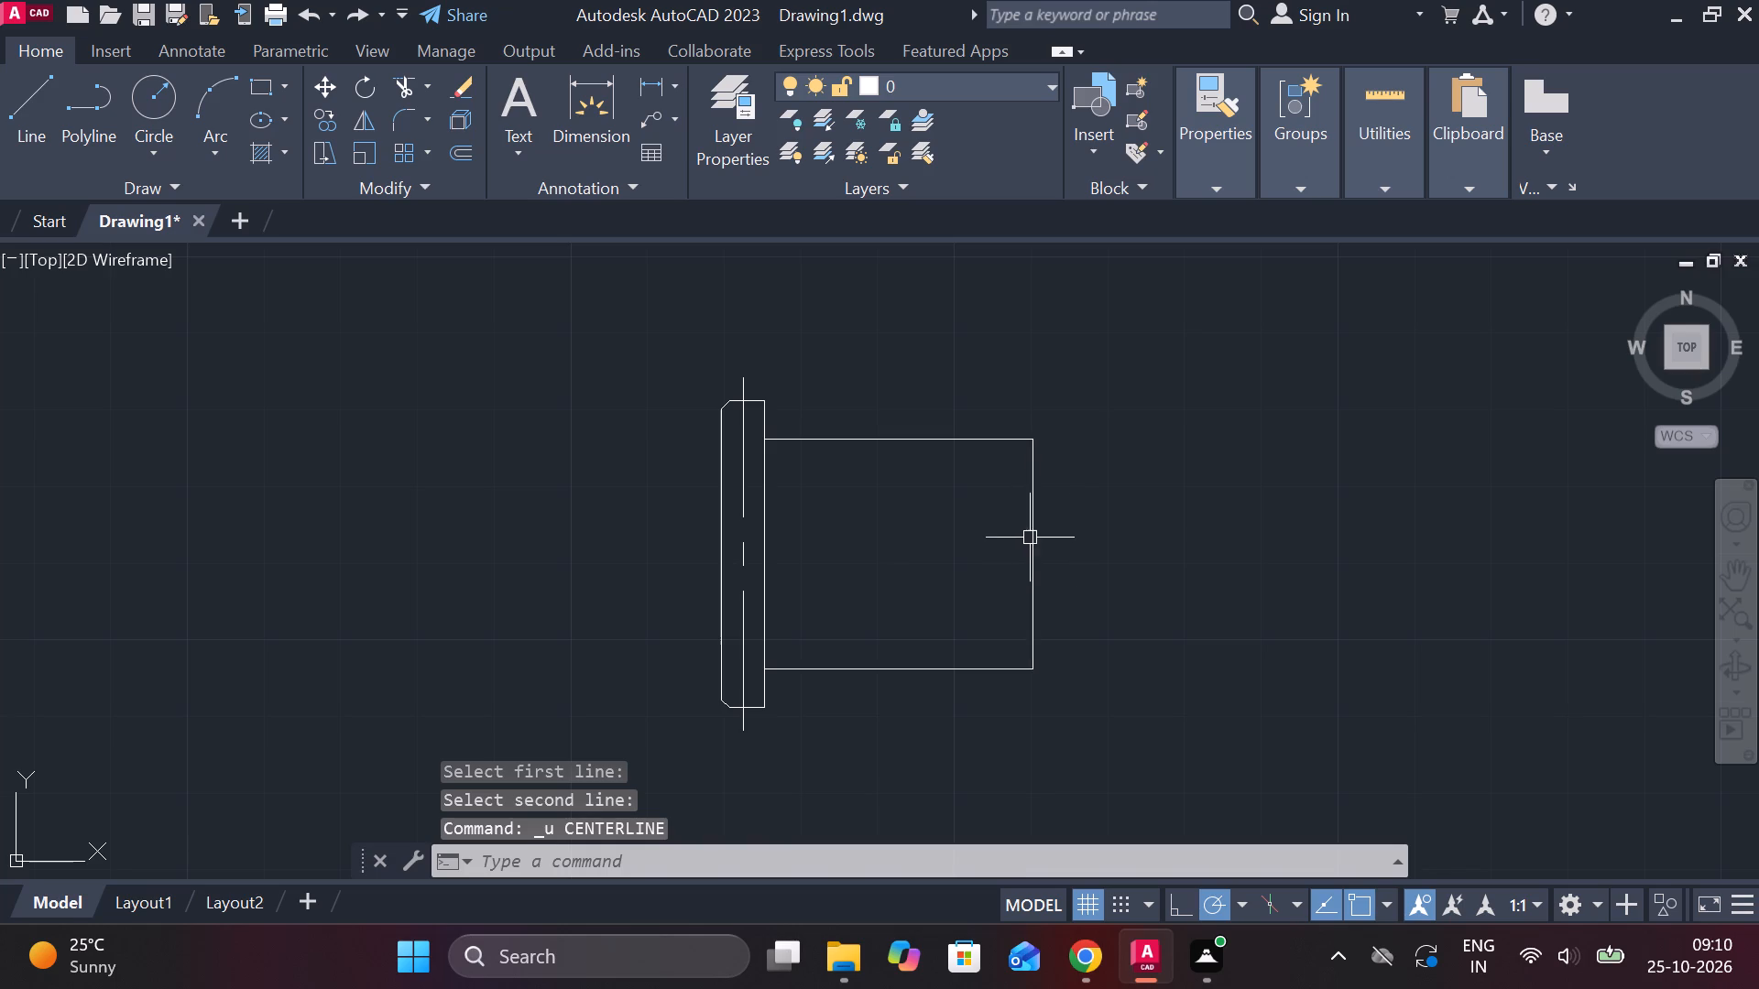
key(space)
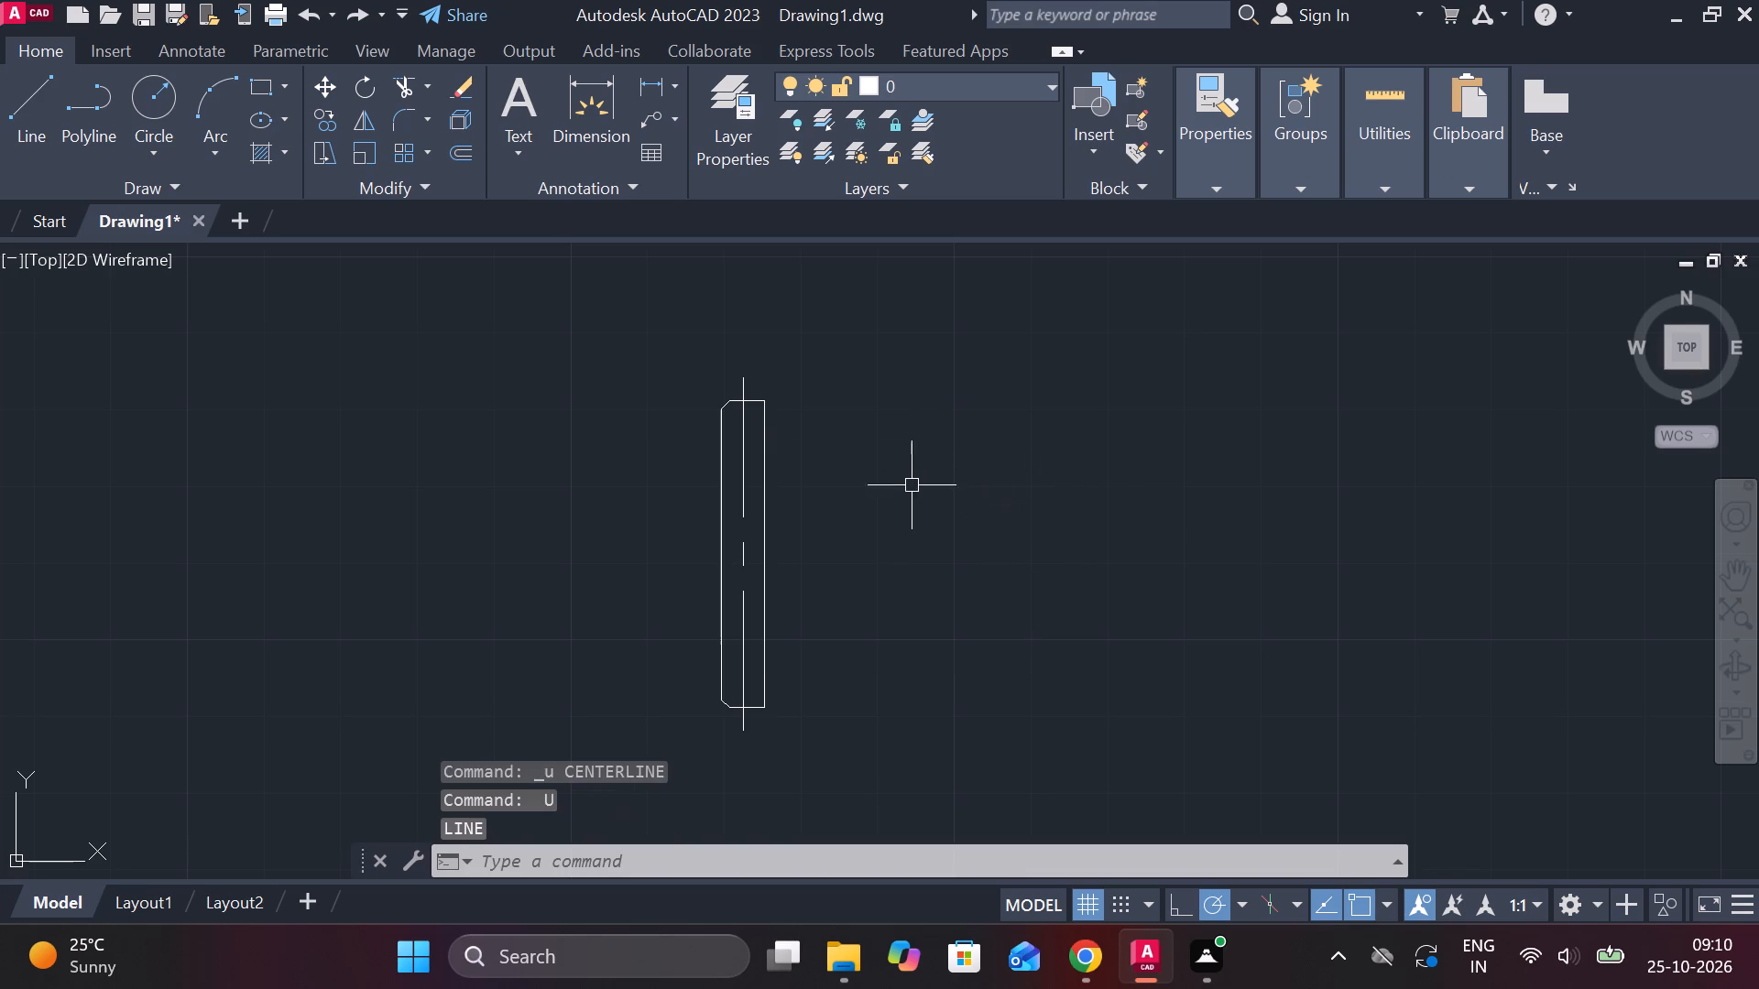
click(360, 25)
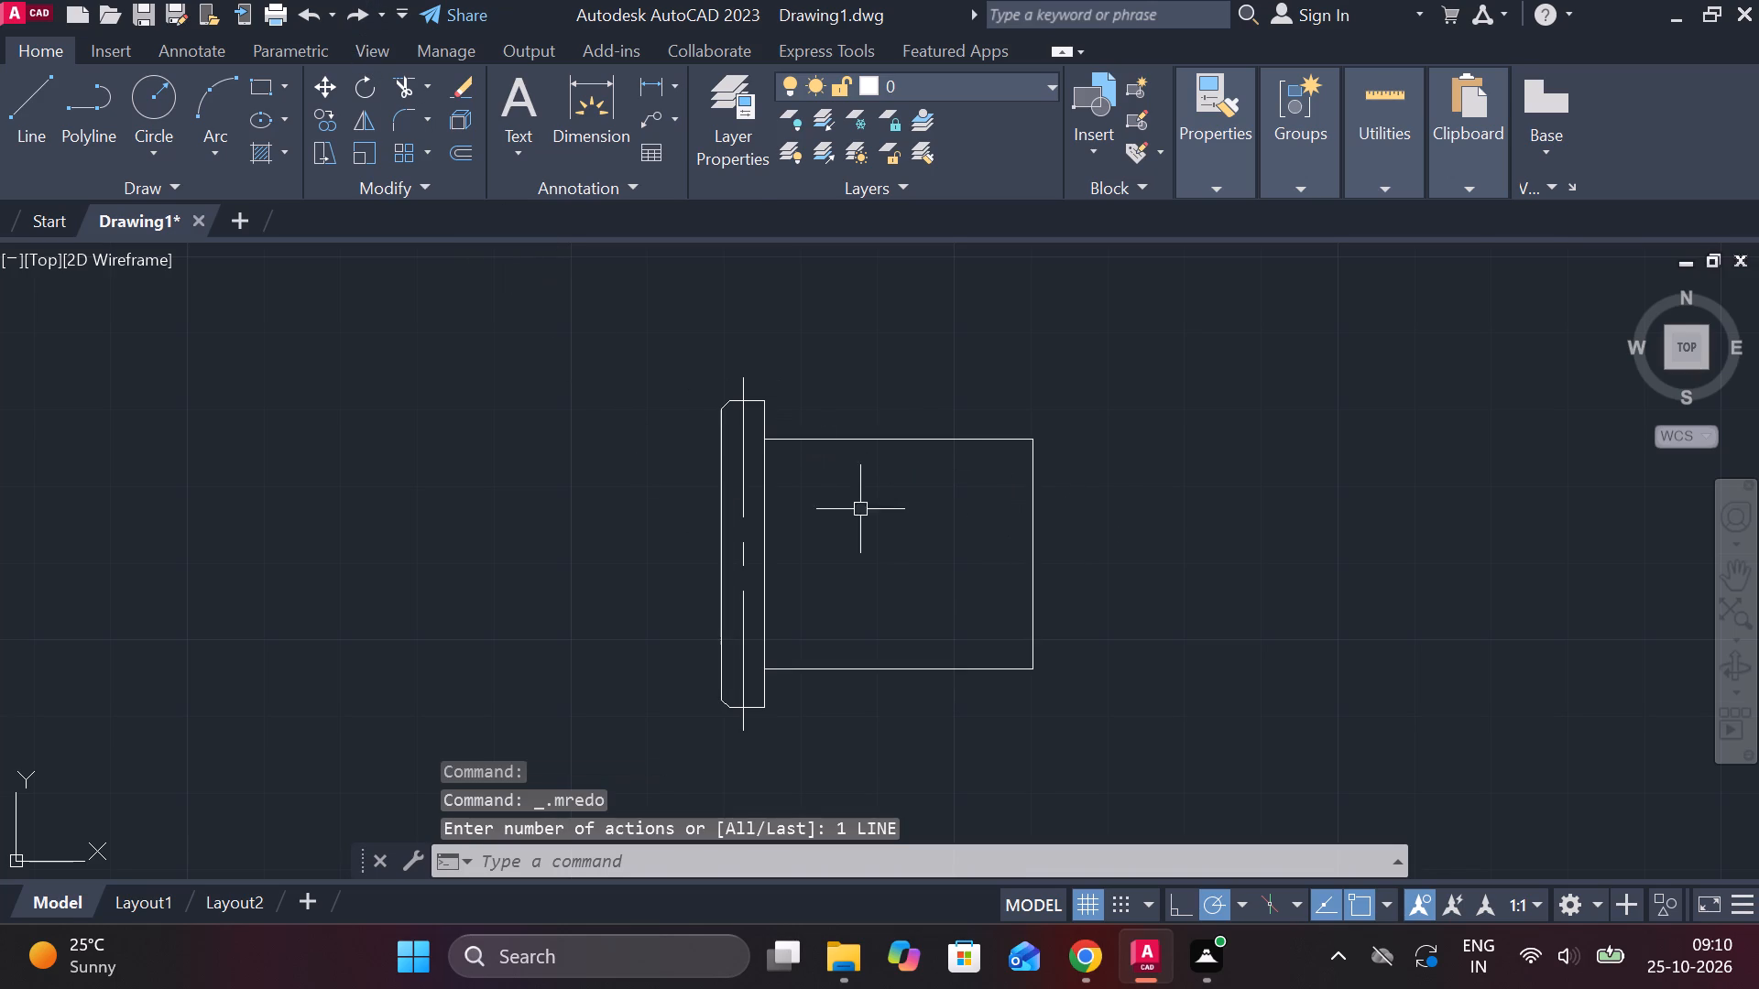
Add a horizontal centerline between the upper and lower edges of the 35 by 30 body.
text(CEN)
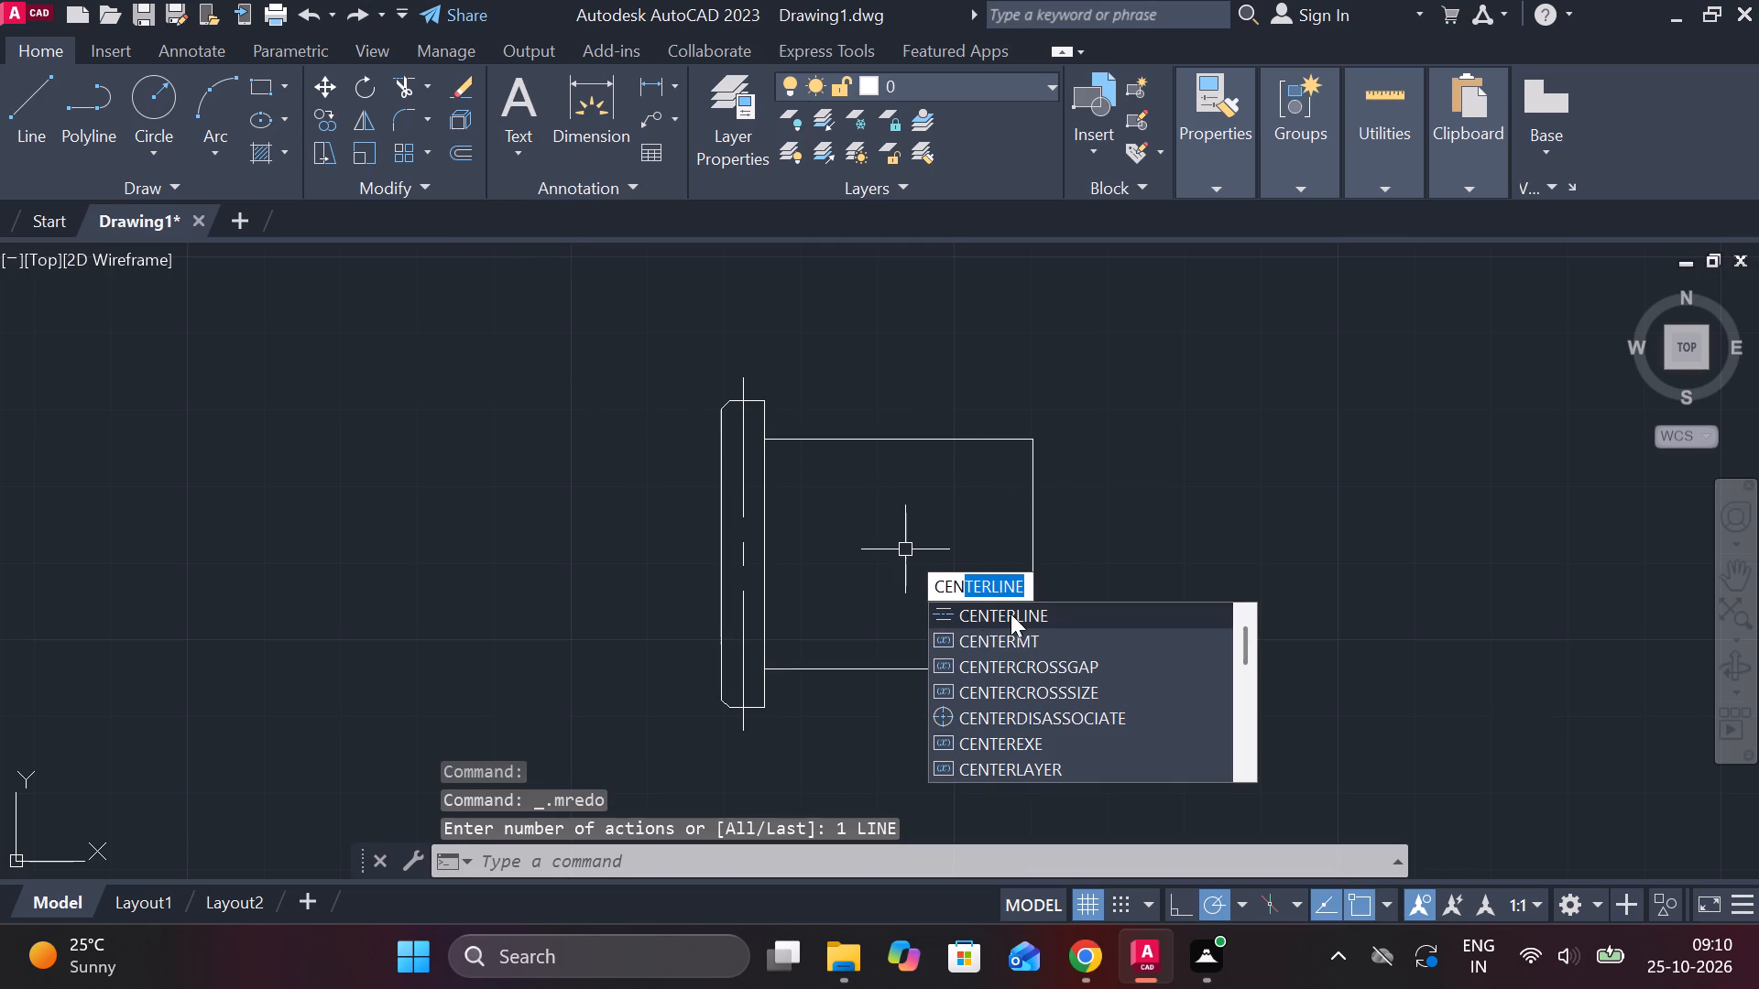
click(1011, 614)
click(867, 446)
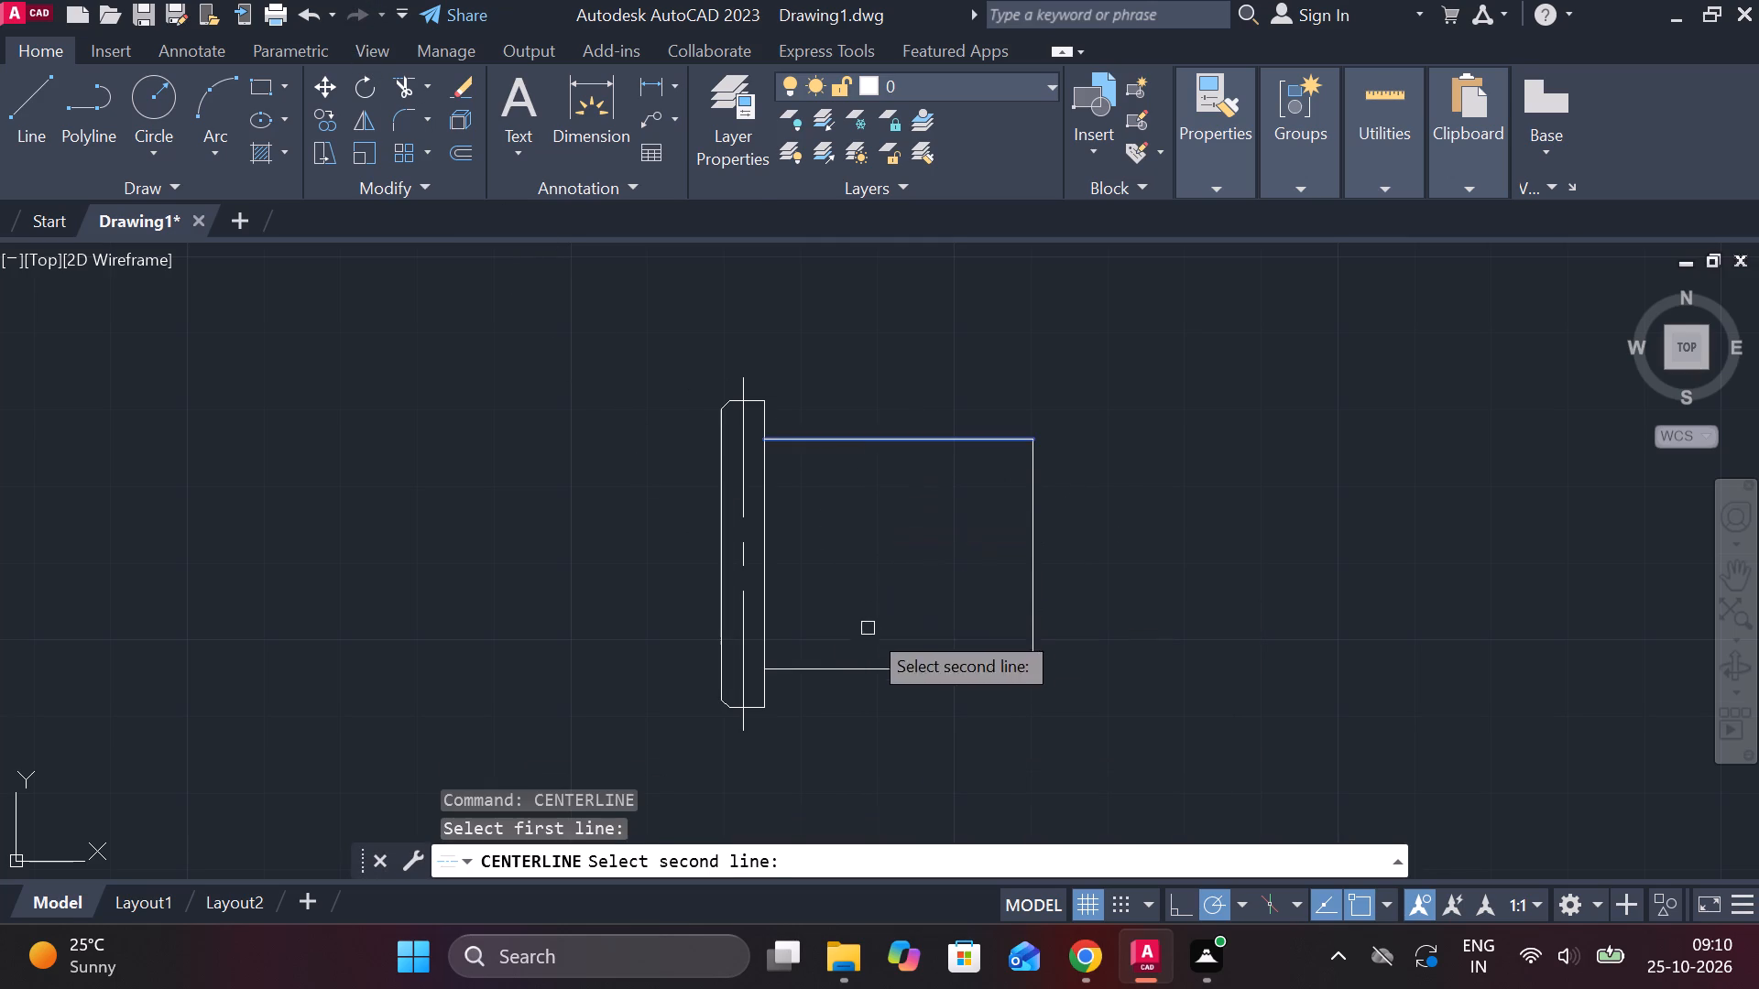
click(872, 672)
Stretch the horizontal centerline's right end straight out, well beyond the body's end edge.
middle_drag(1240, 583, 956, 575)
click(710, 546)
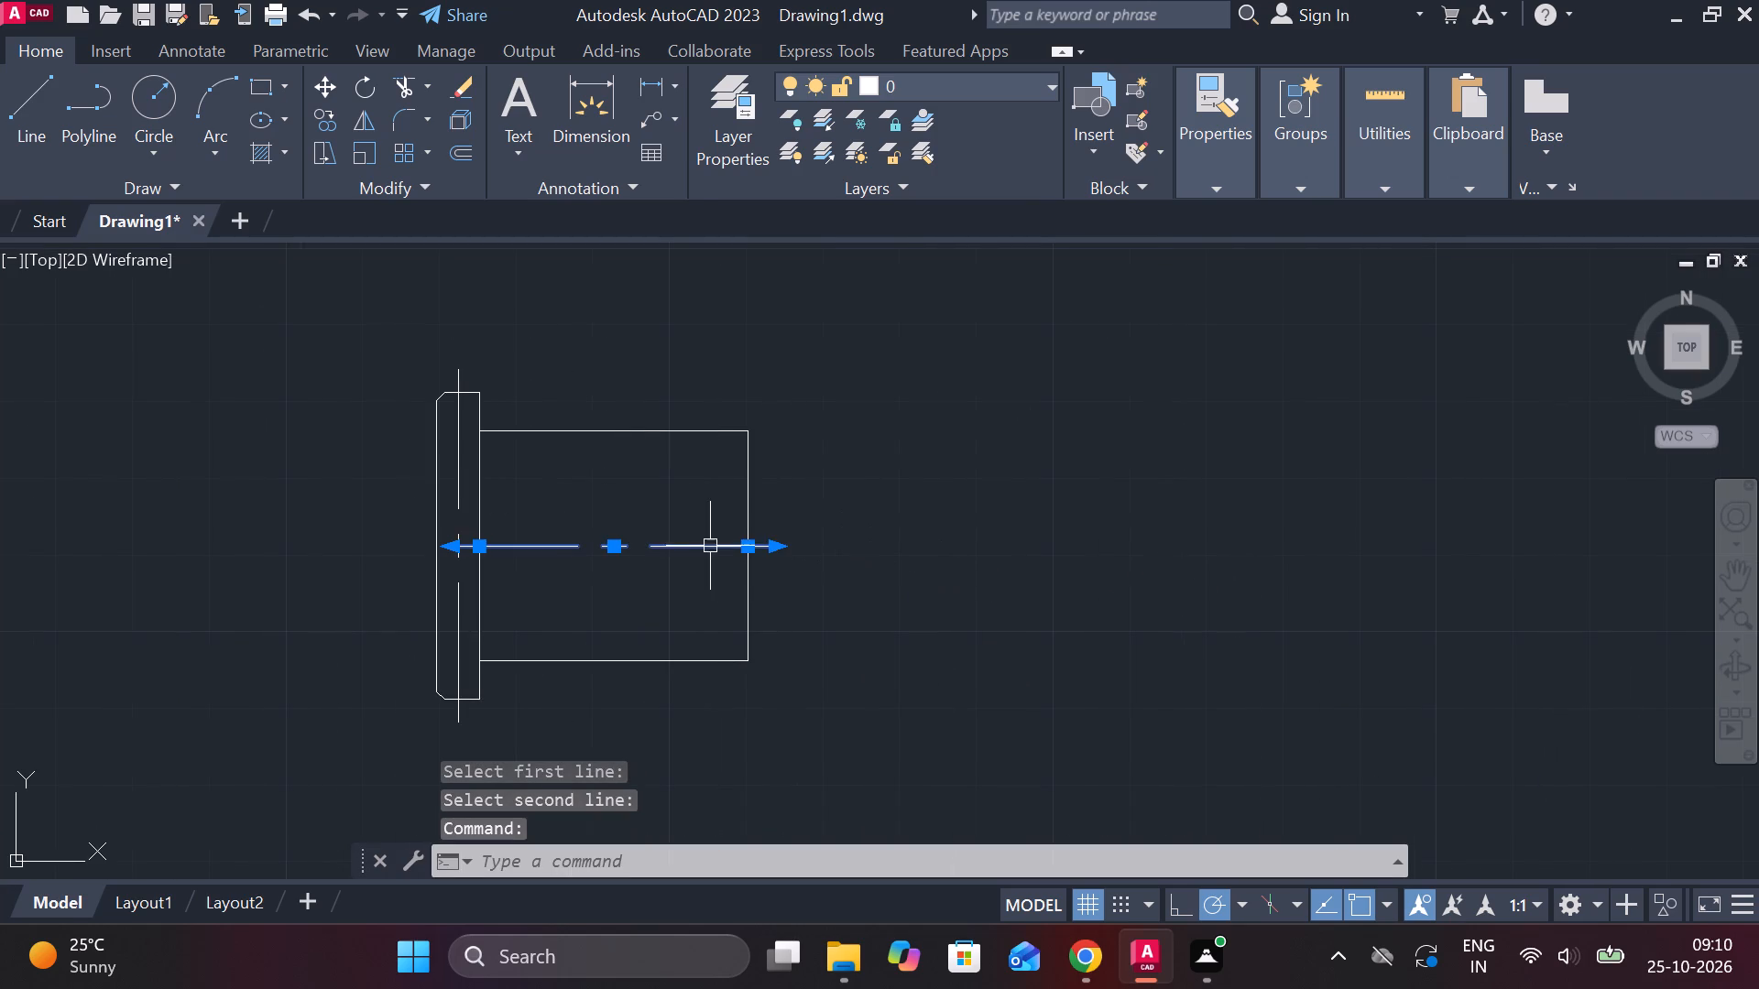
click(776, 545)
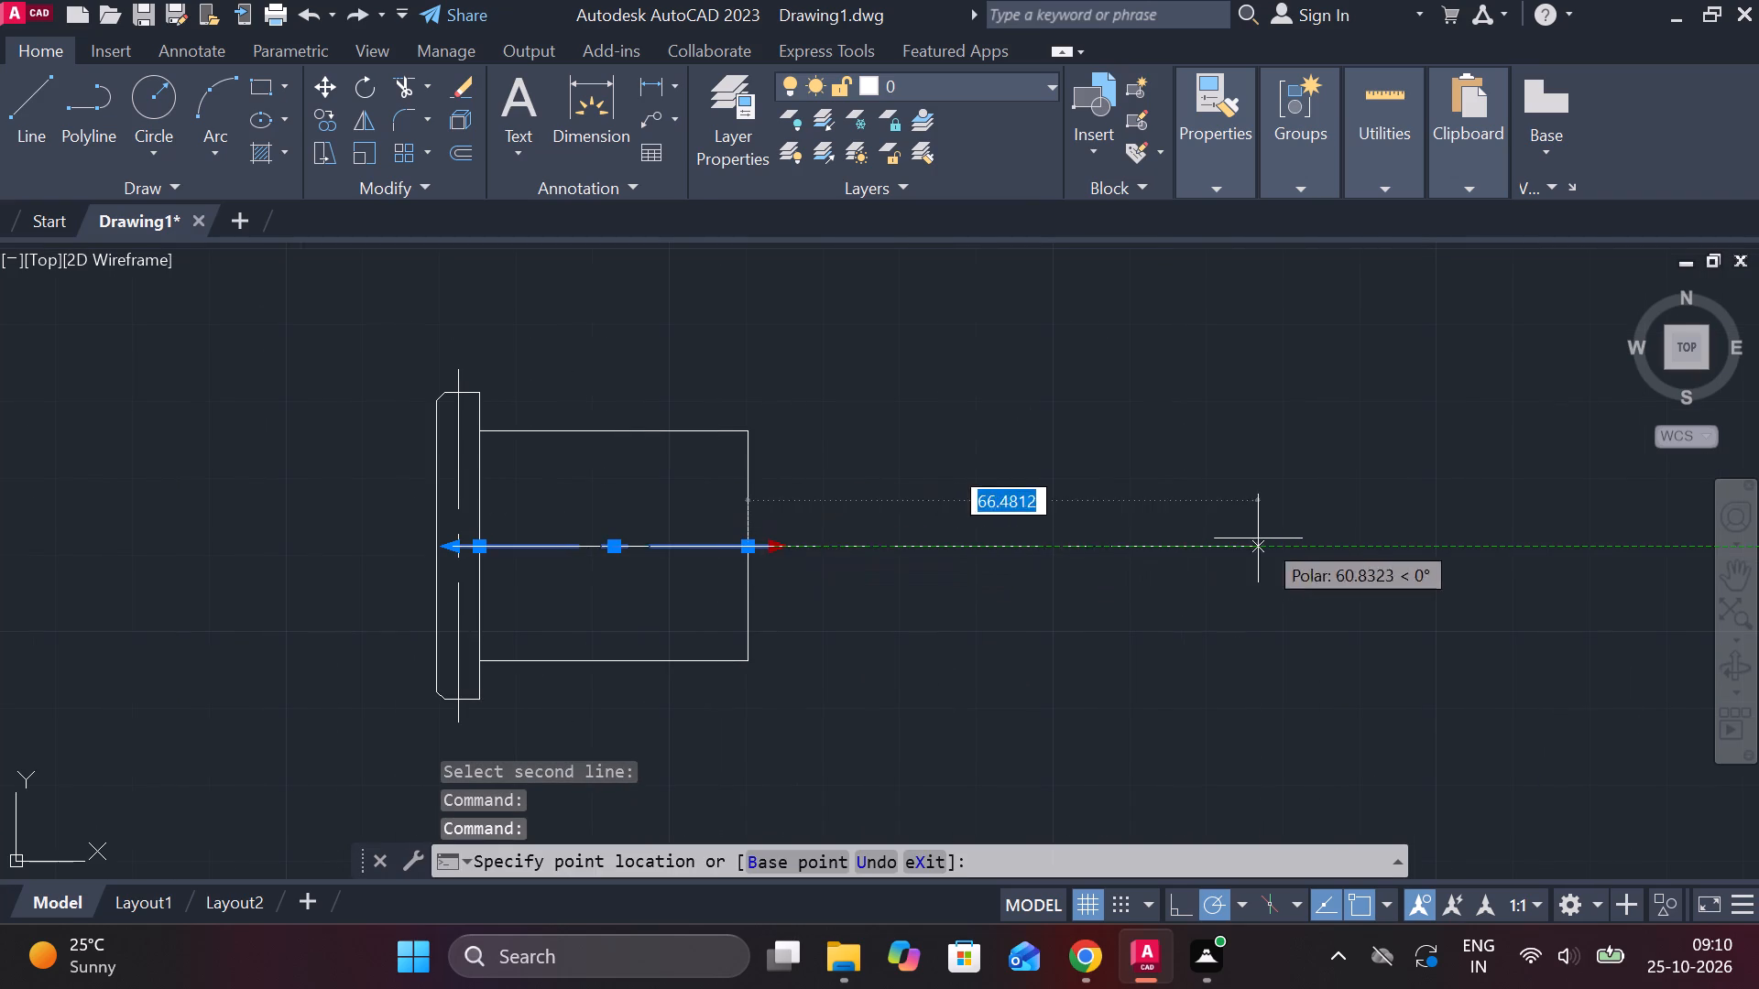
click(1418, 530)
key(Escape)
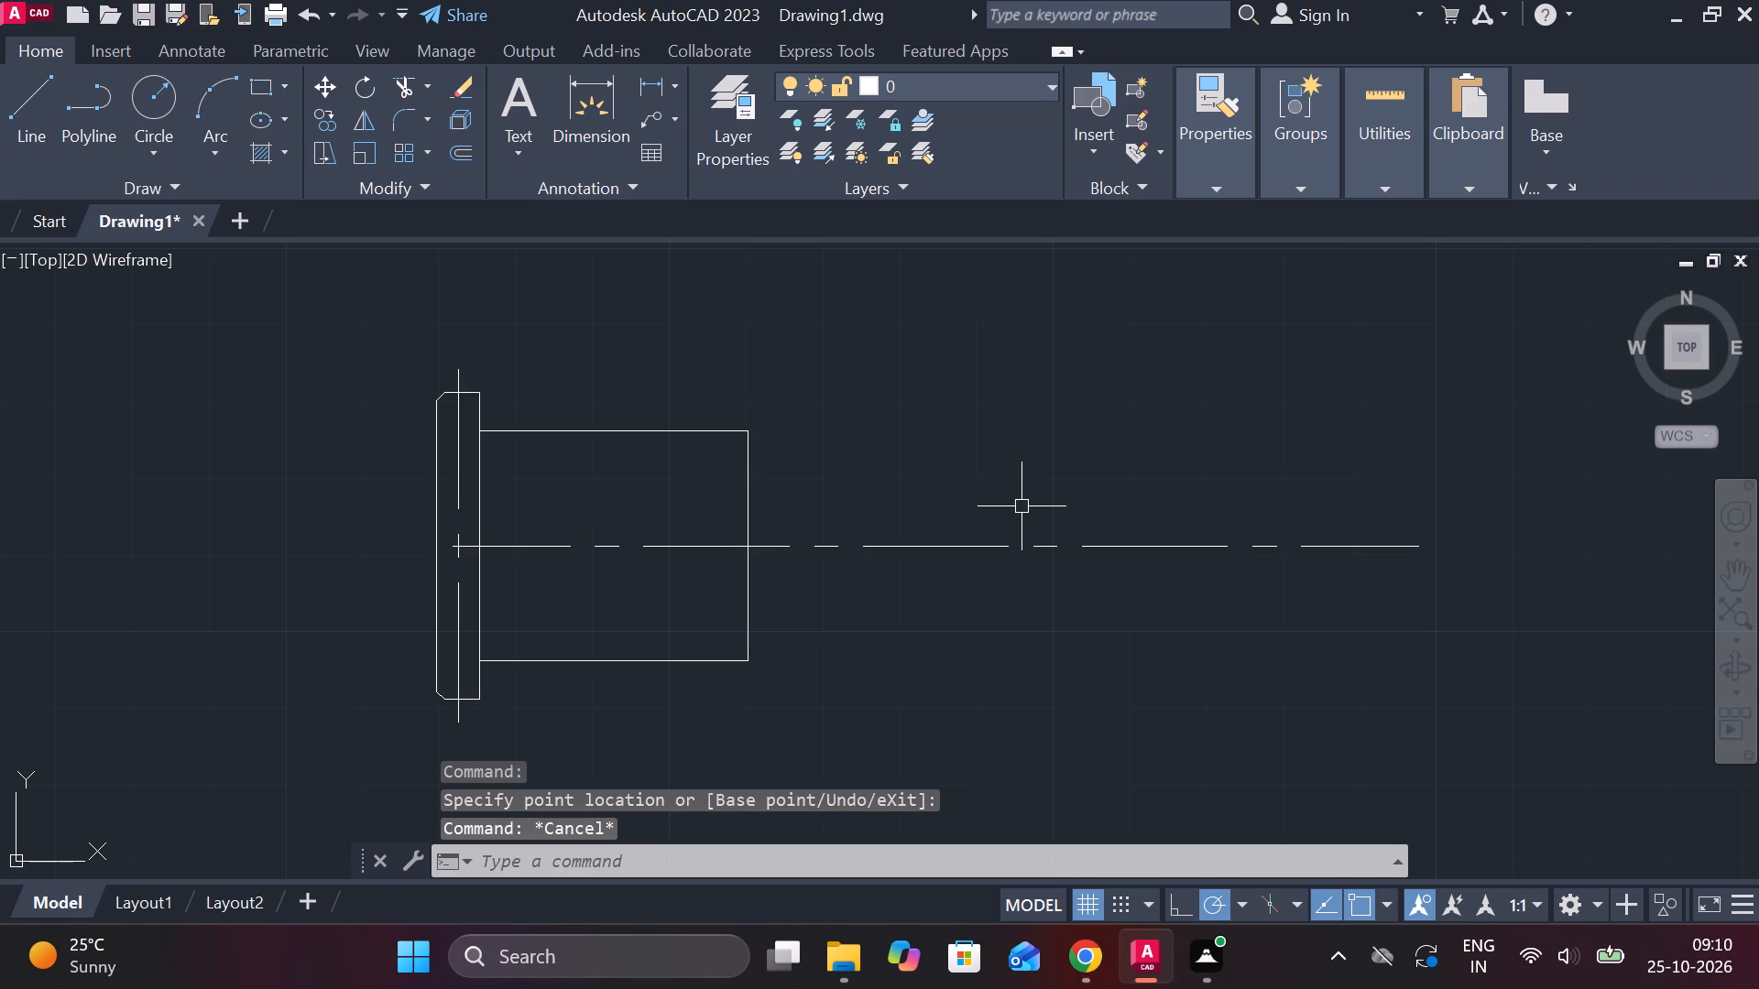
Draw a second section from 10 above the body end edge's midpoint: 30 to the right, 20 down, and back to that edge.
key(l)
key(Return)
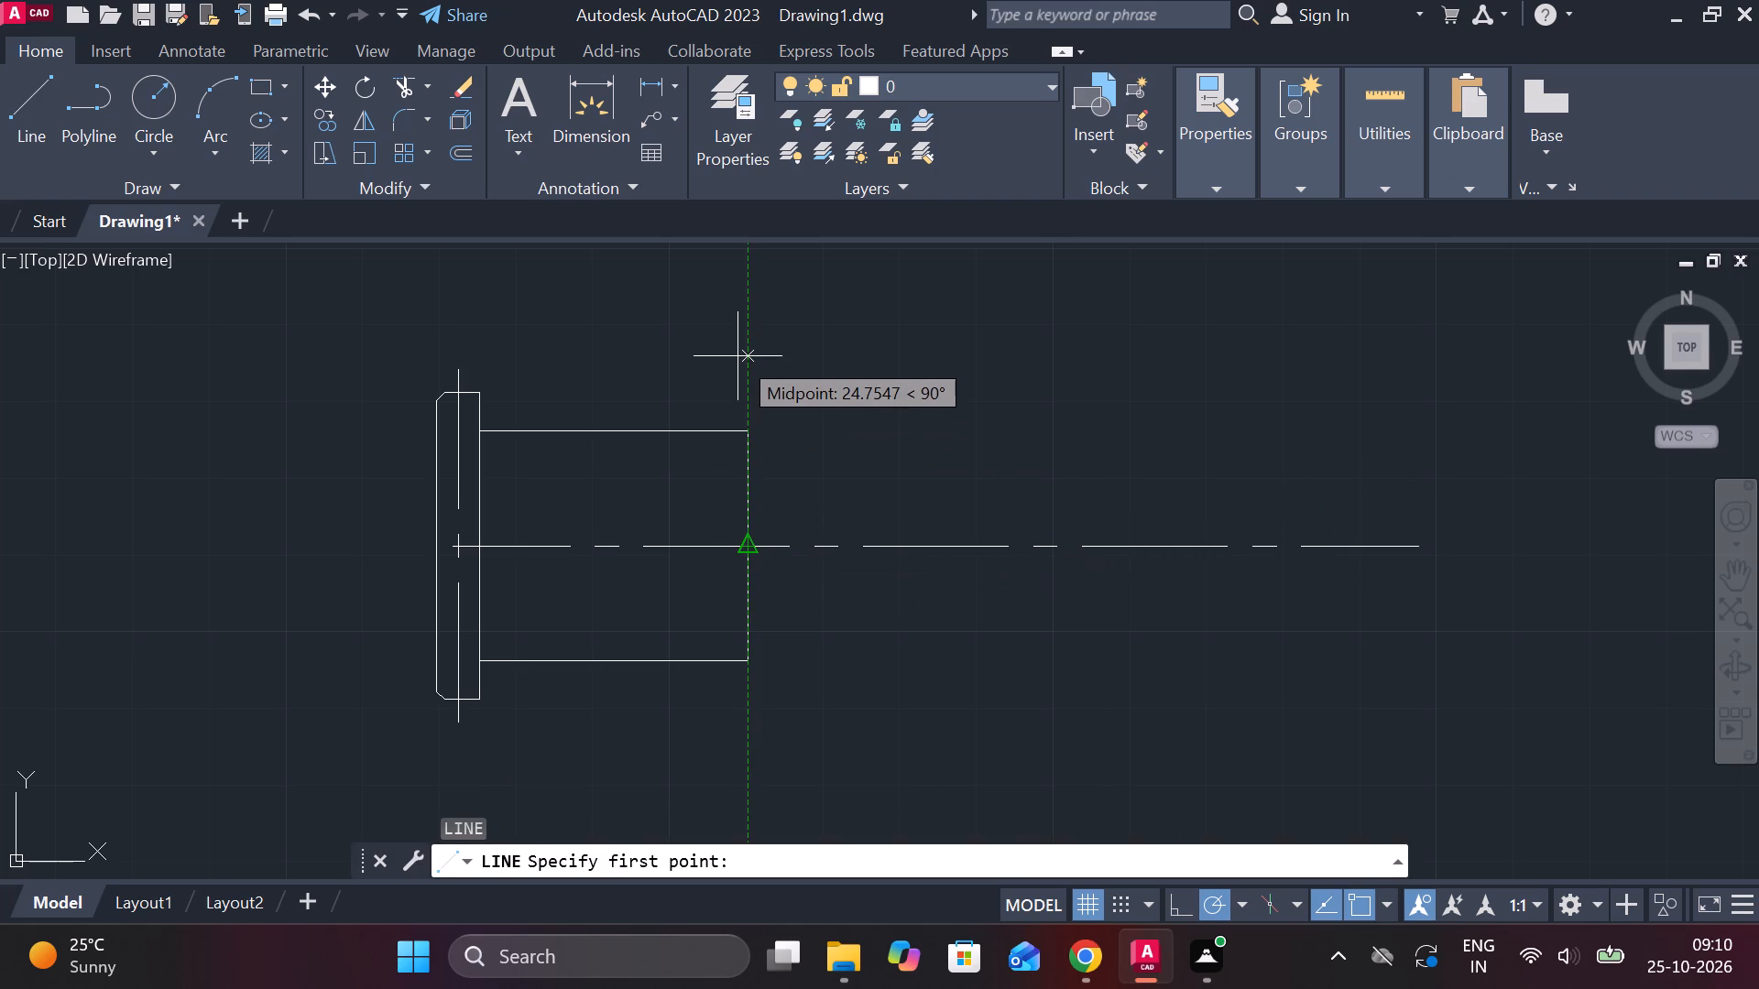
text(10)
key(Return)
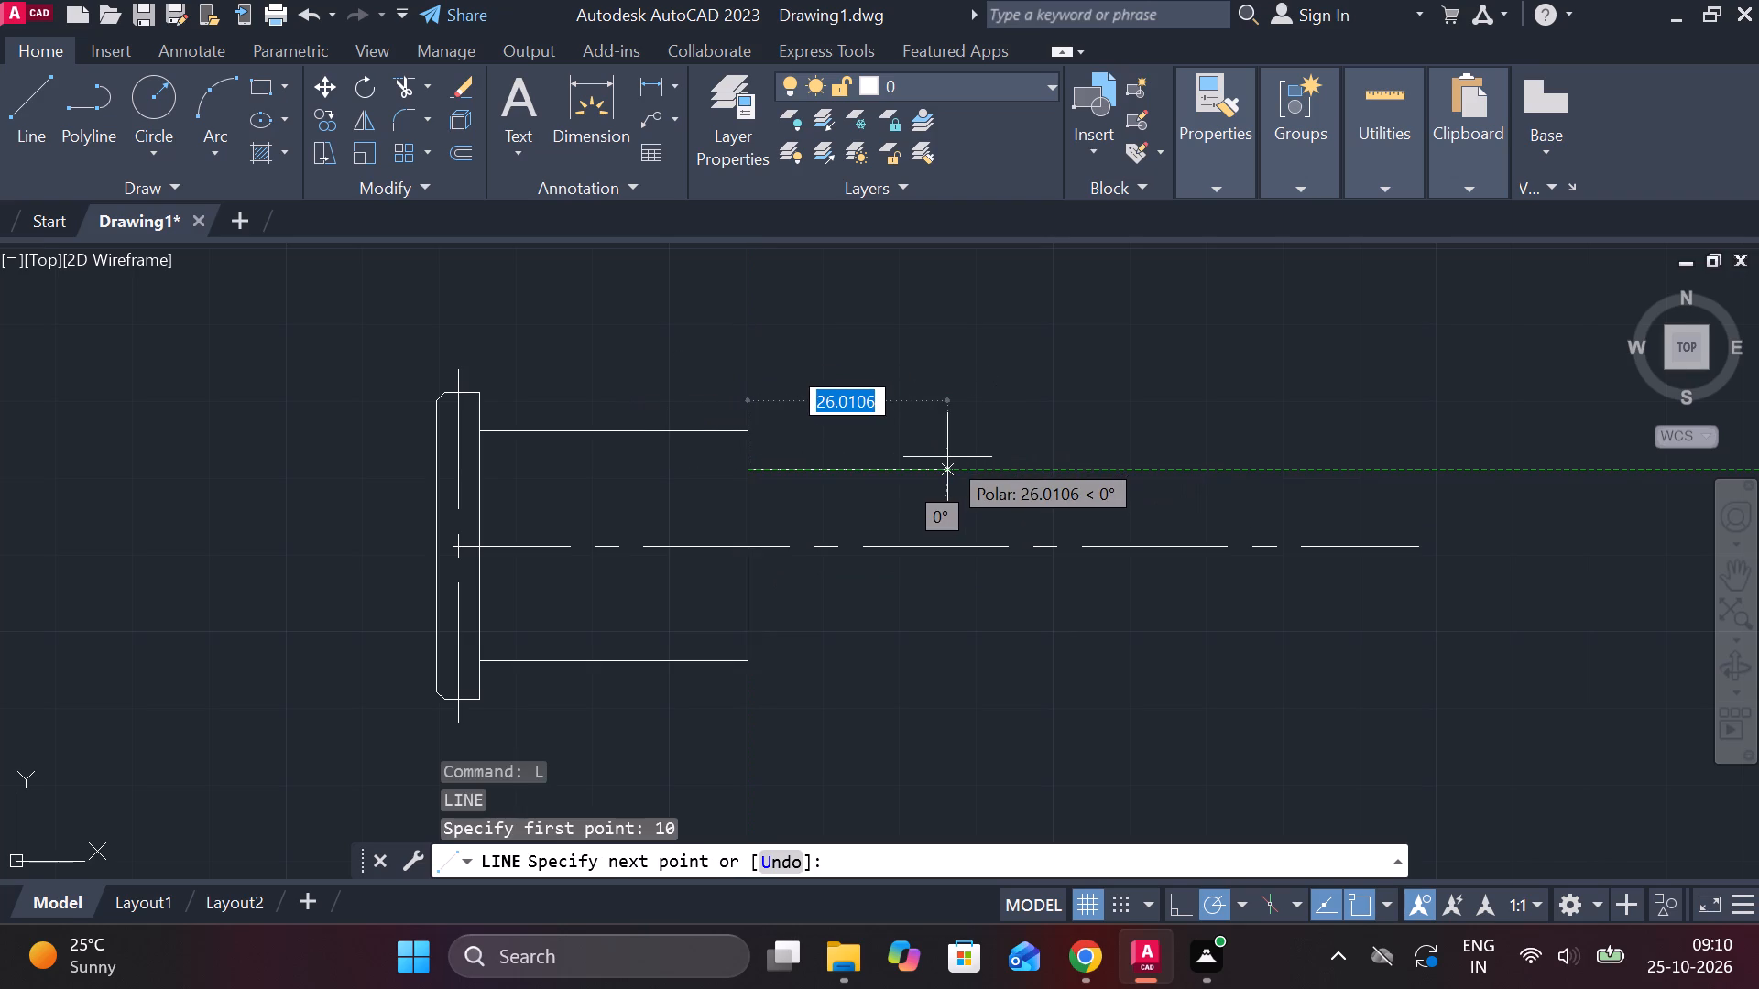
text(30)
key(Return)
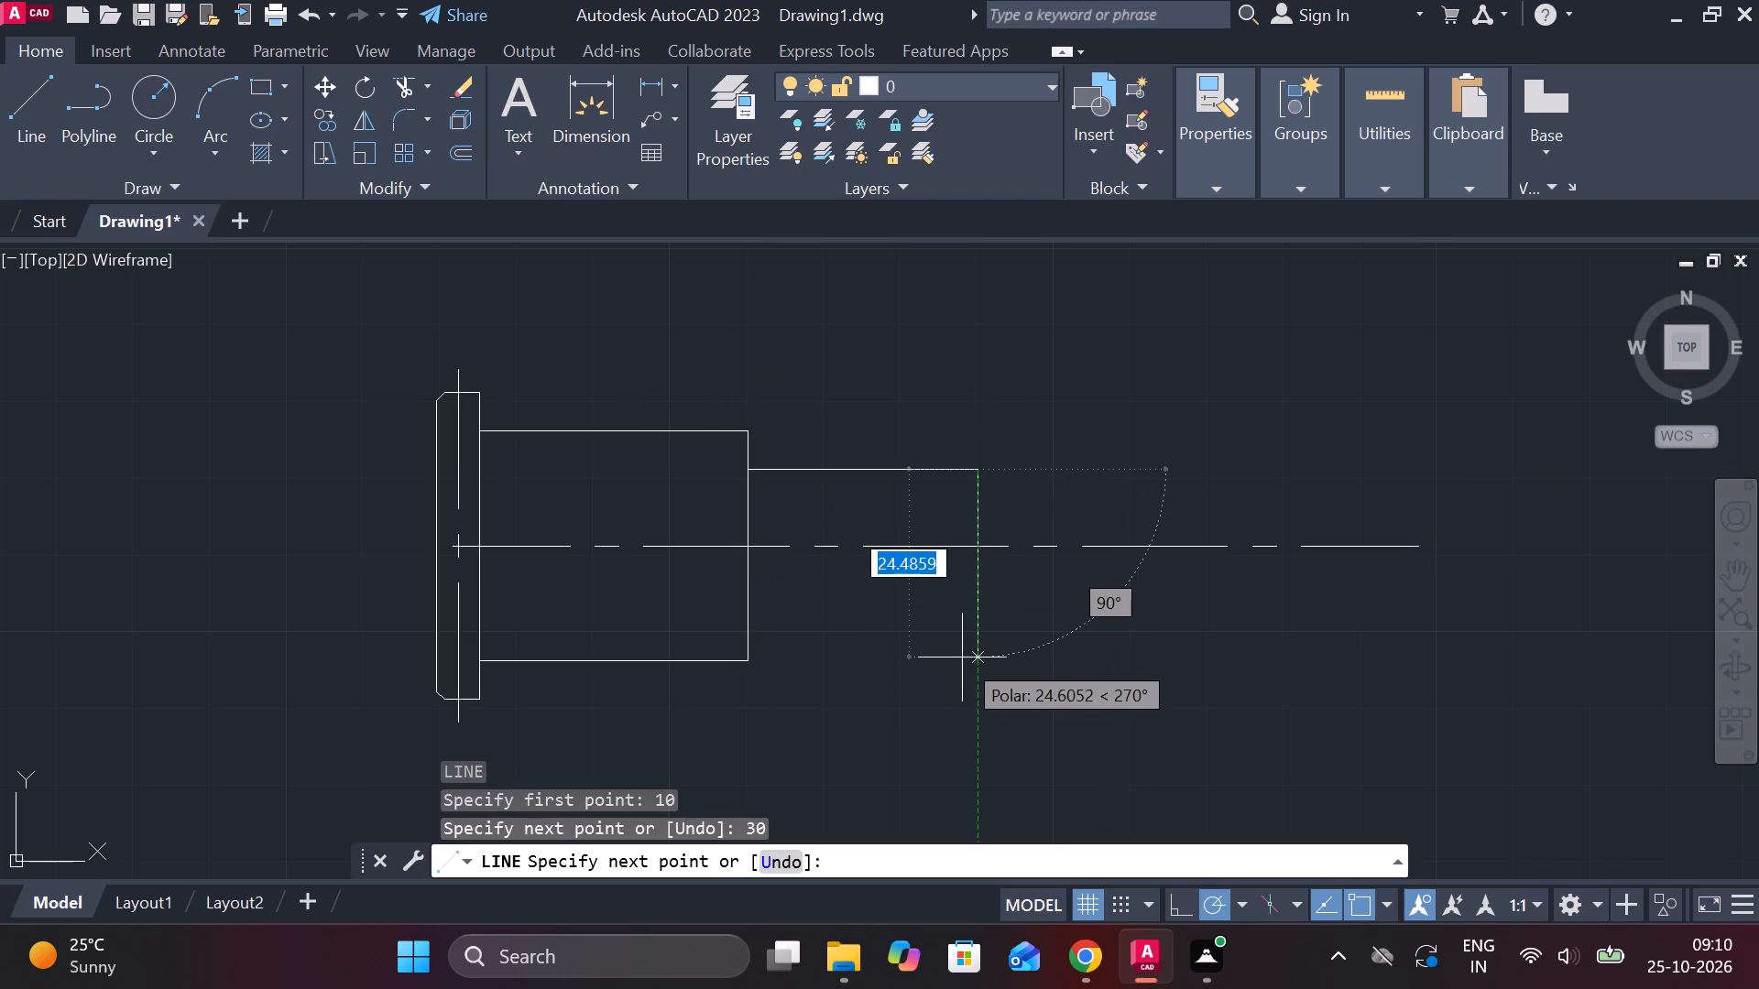
text(20)
key(Return)
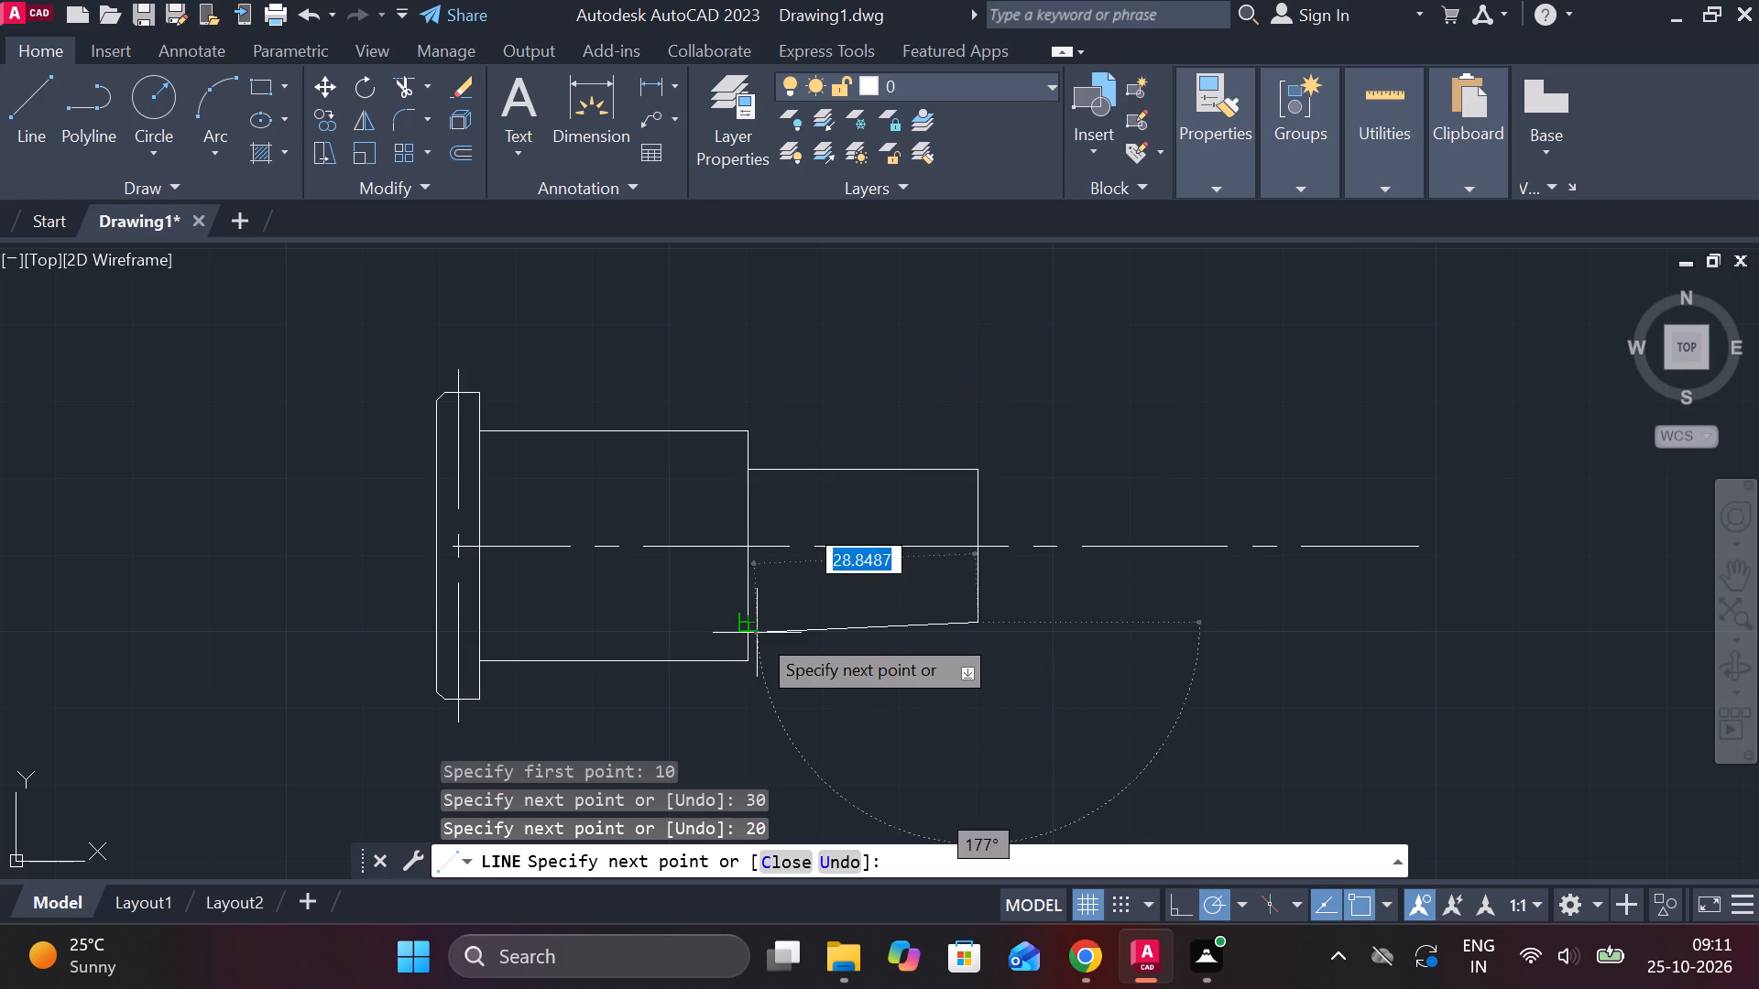
click(748, 630)
key(Escape)
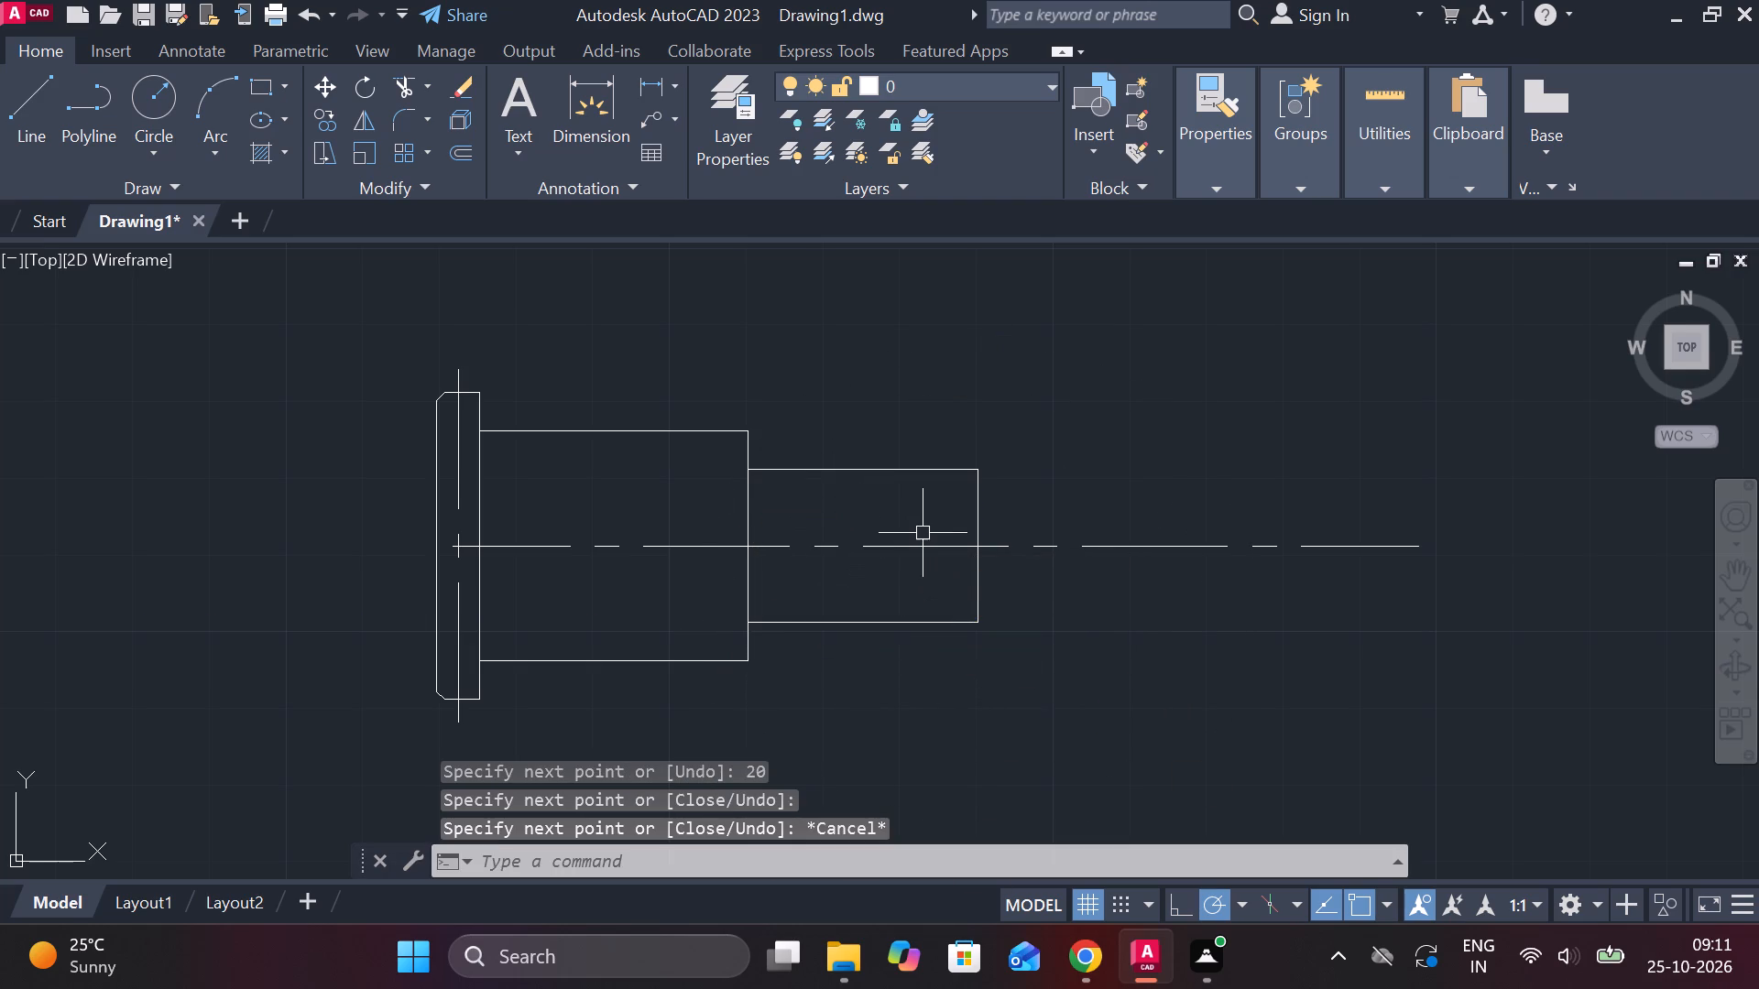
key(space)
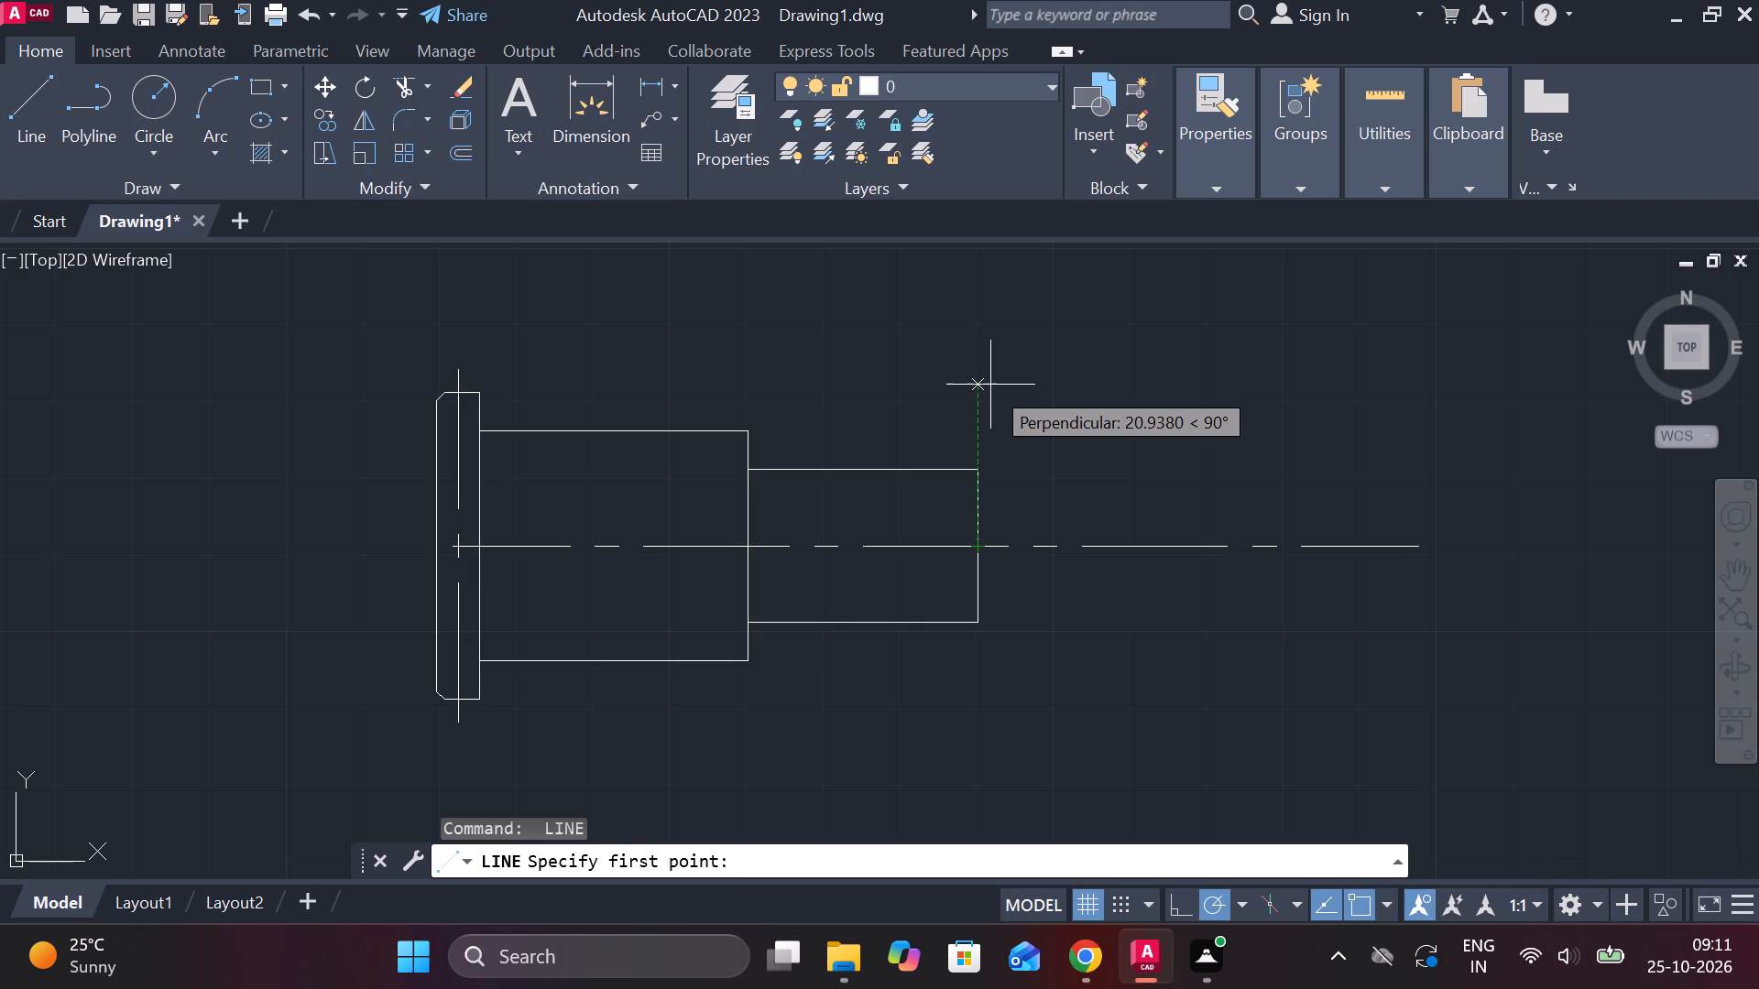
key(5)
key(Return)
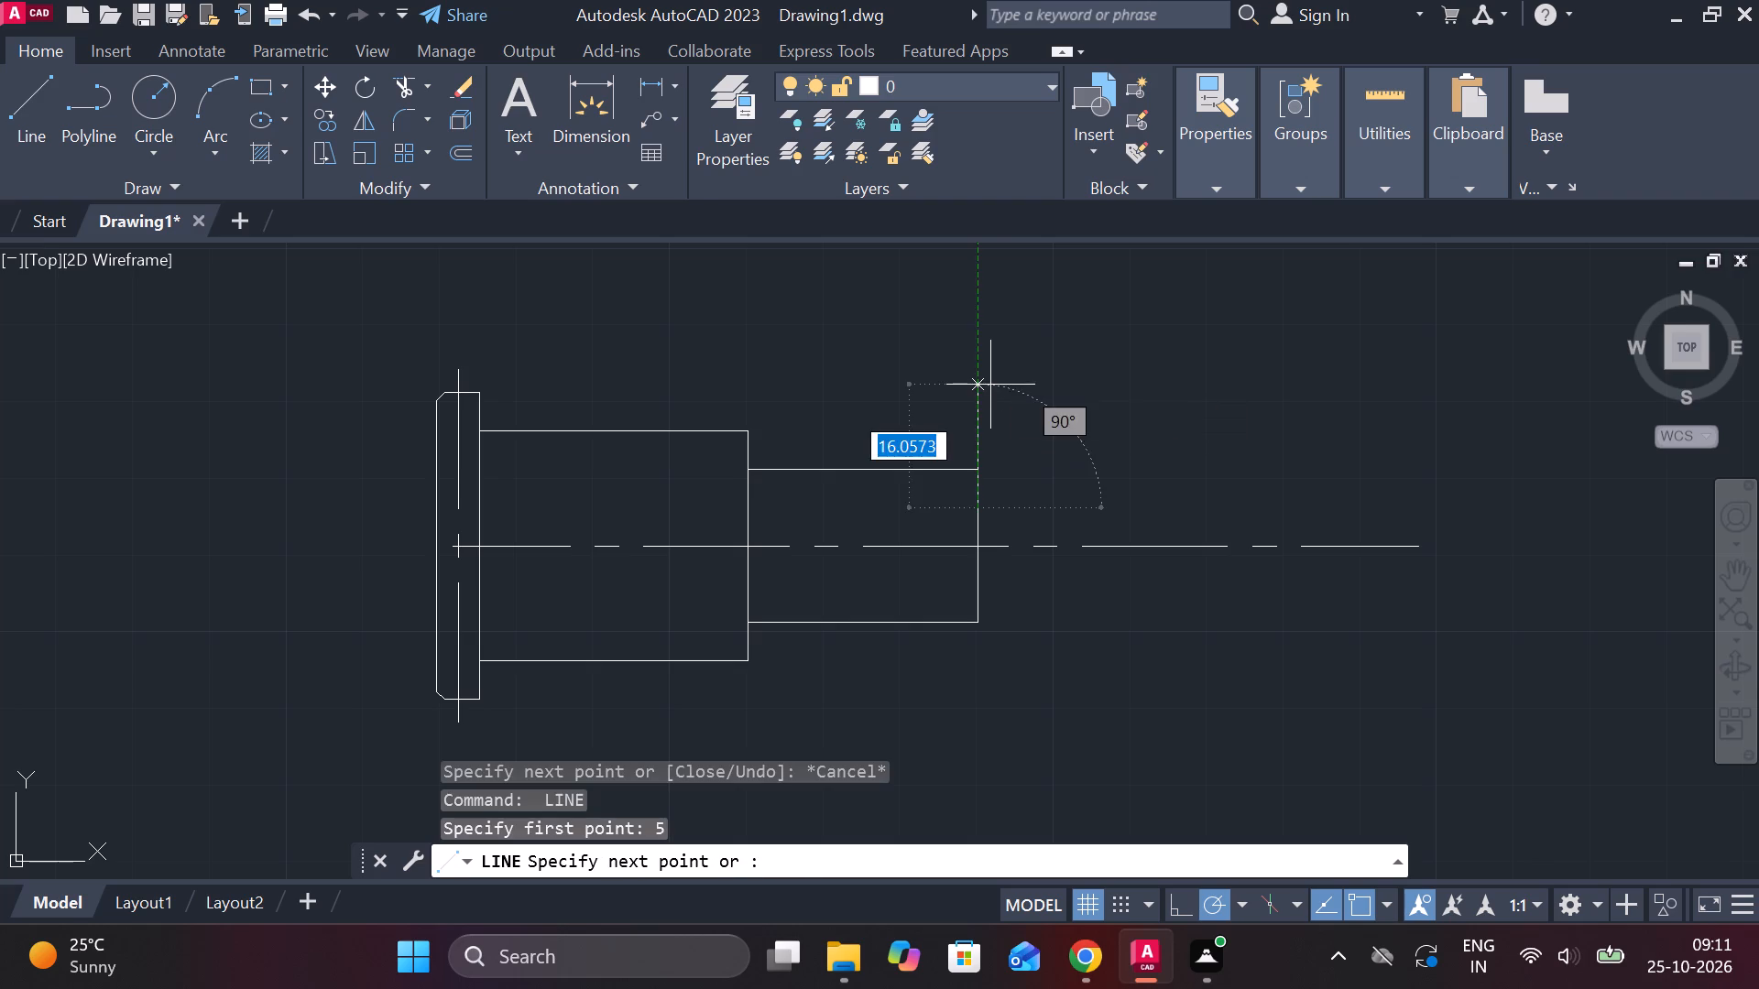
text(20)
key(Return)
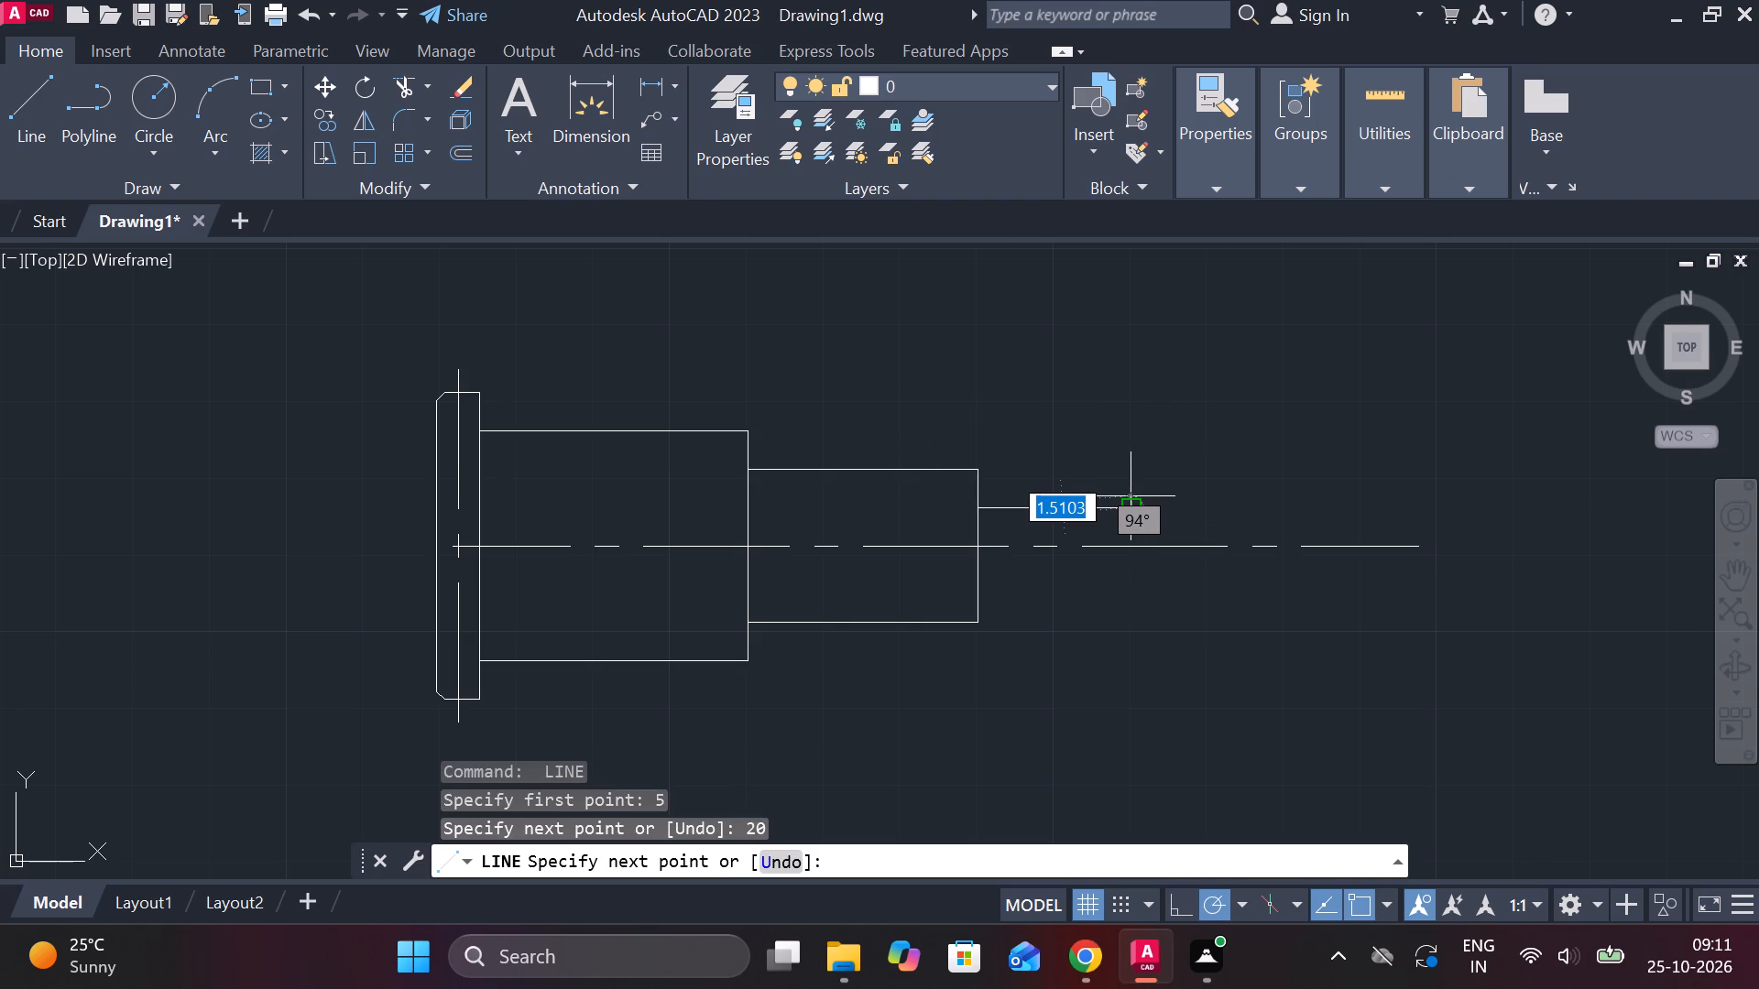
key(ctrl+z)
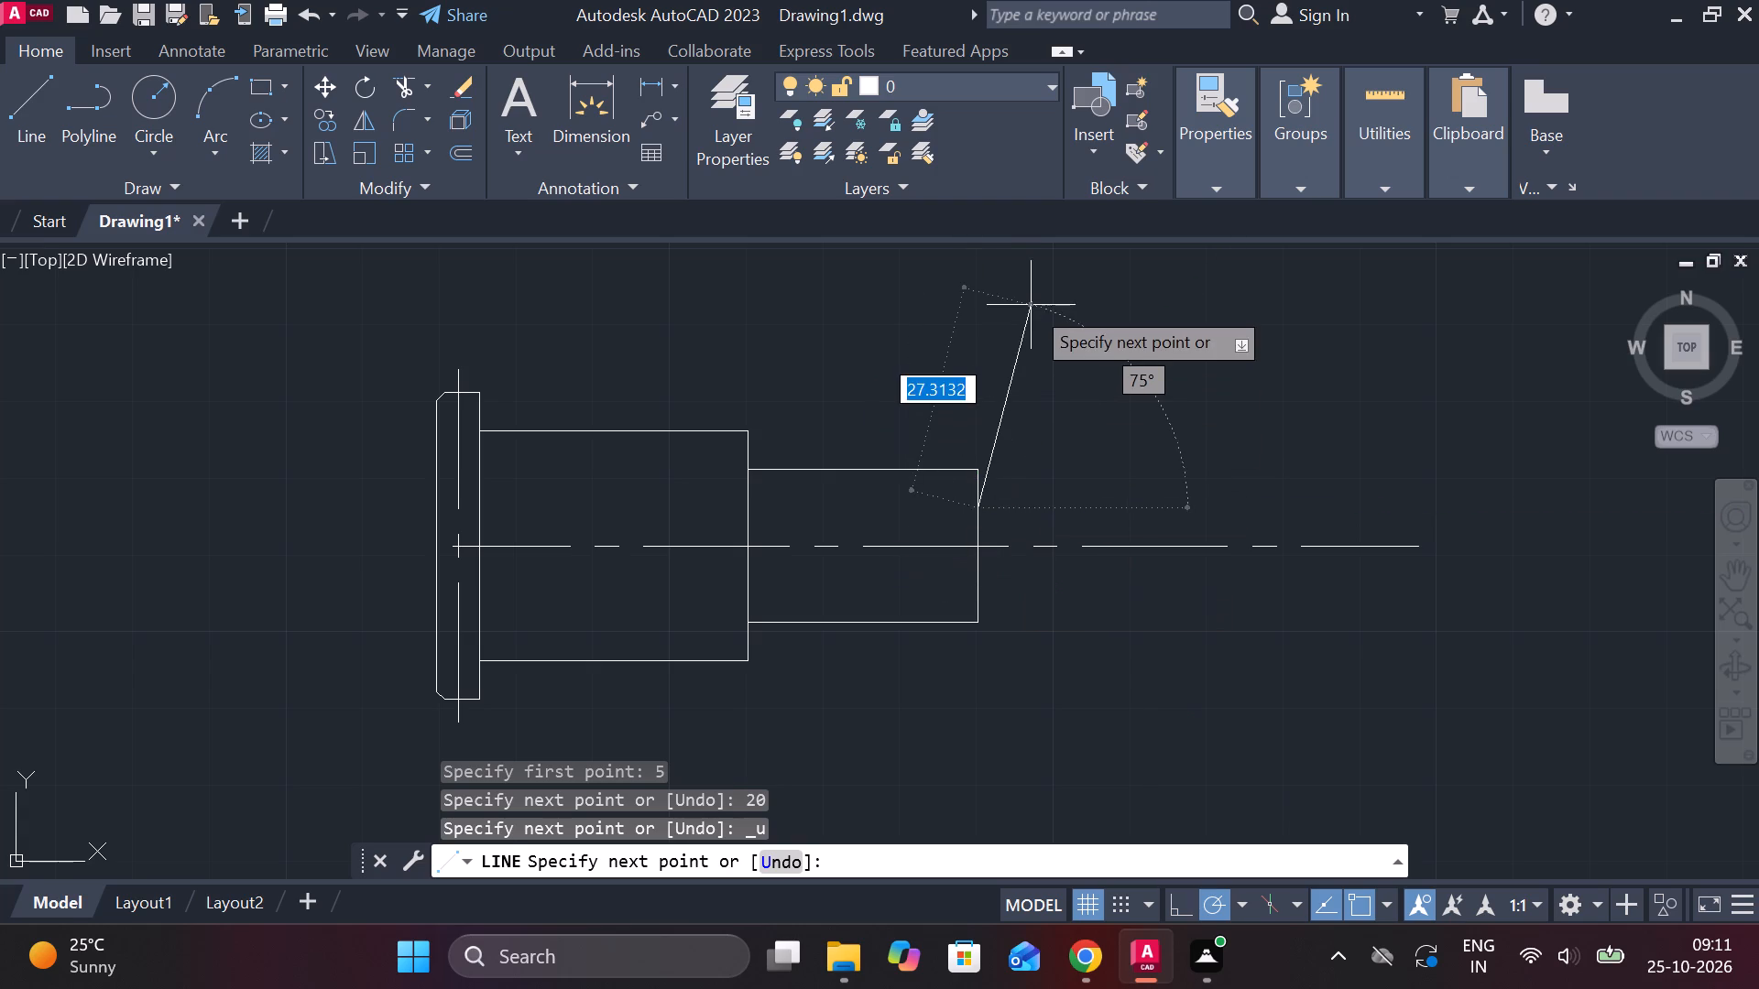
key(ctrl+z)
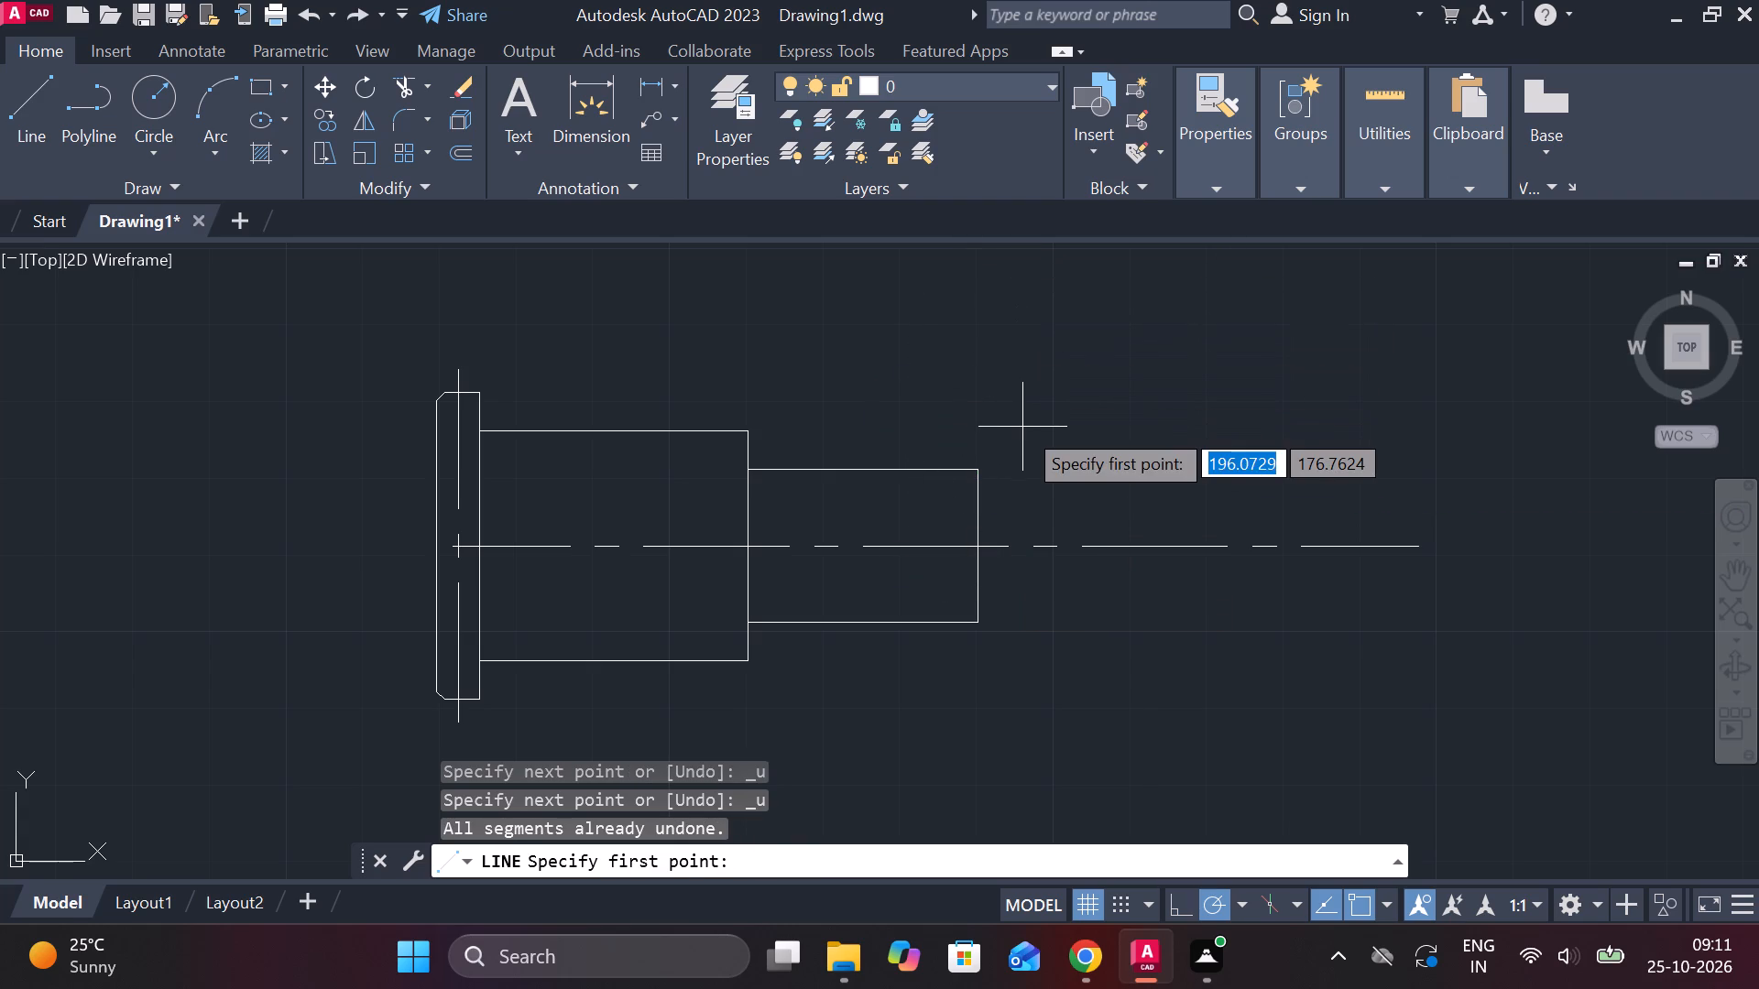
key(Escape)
Draw a third section from 6 above the centerline on the second section's end edge: 20 right, 12 down, and back to that edge.
key(l)
key(Return)
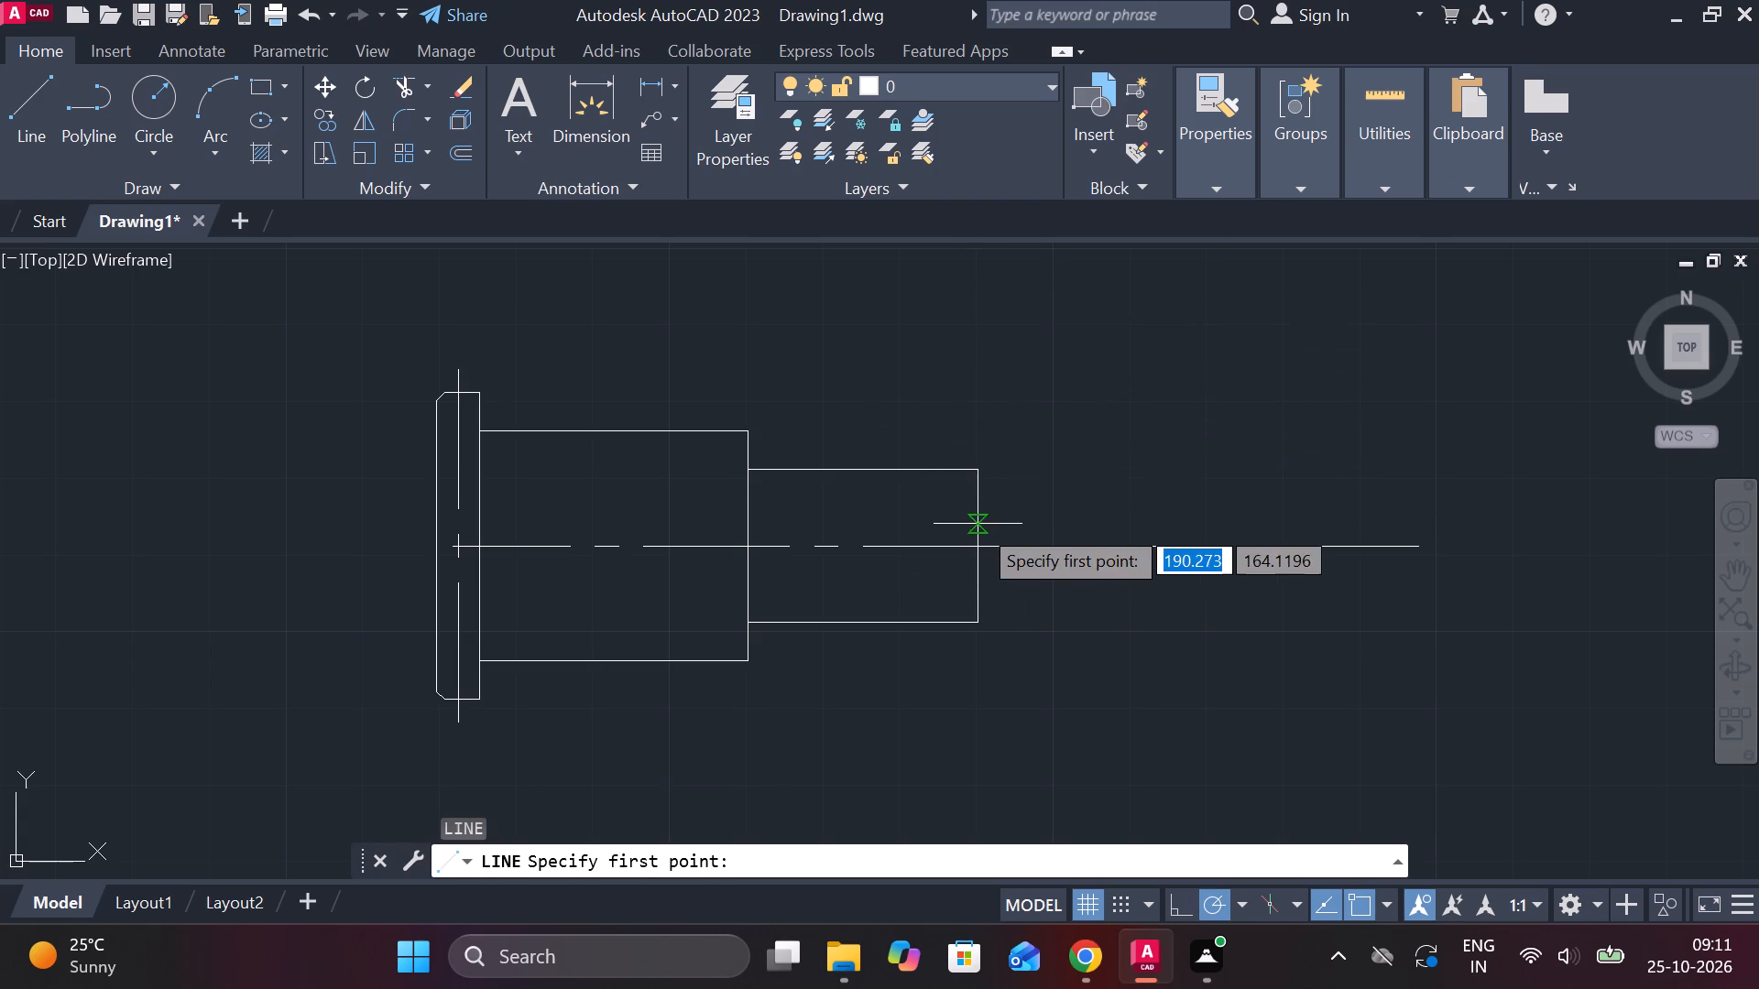
key(6)
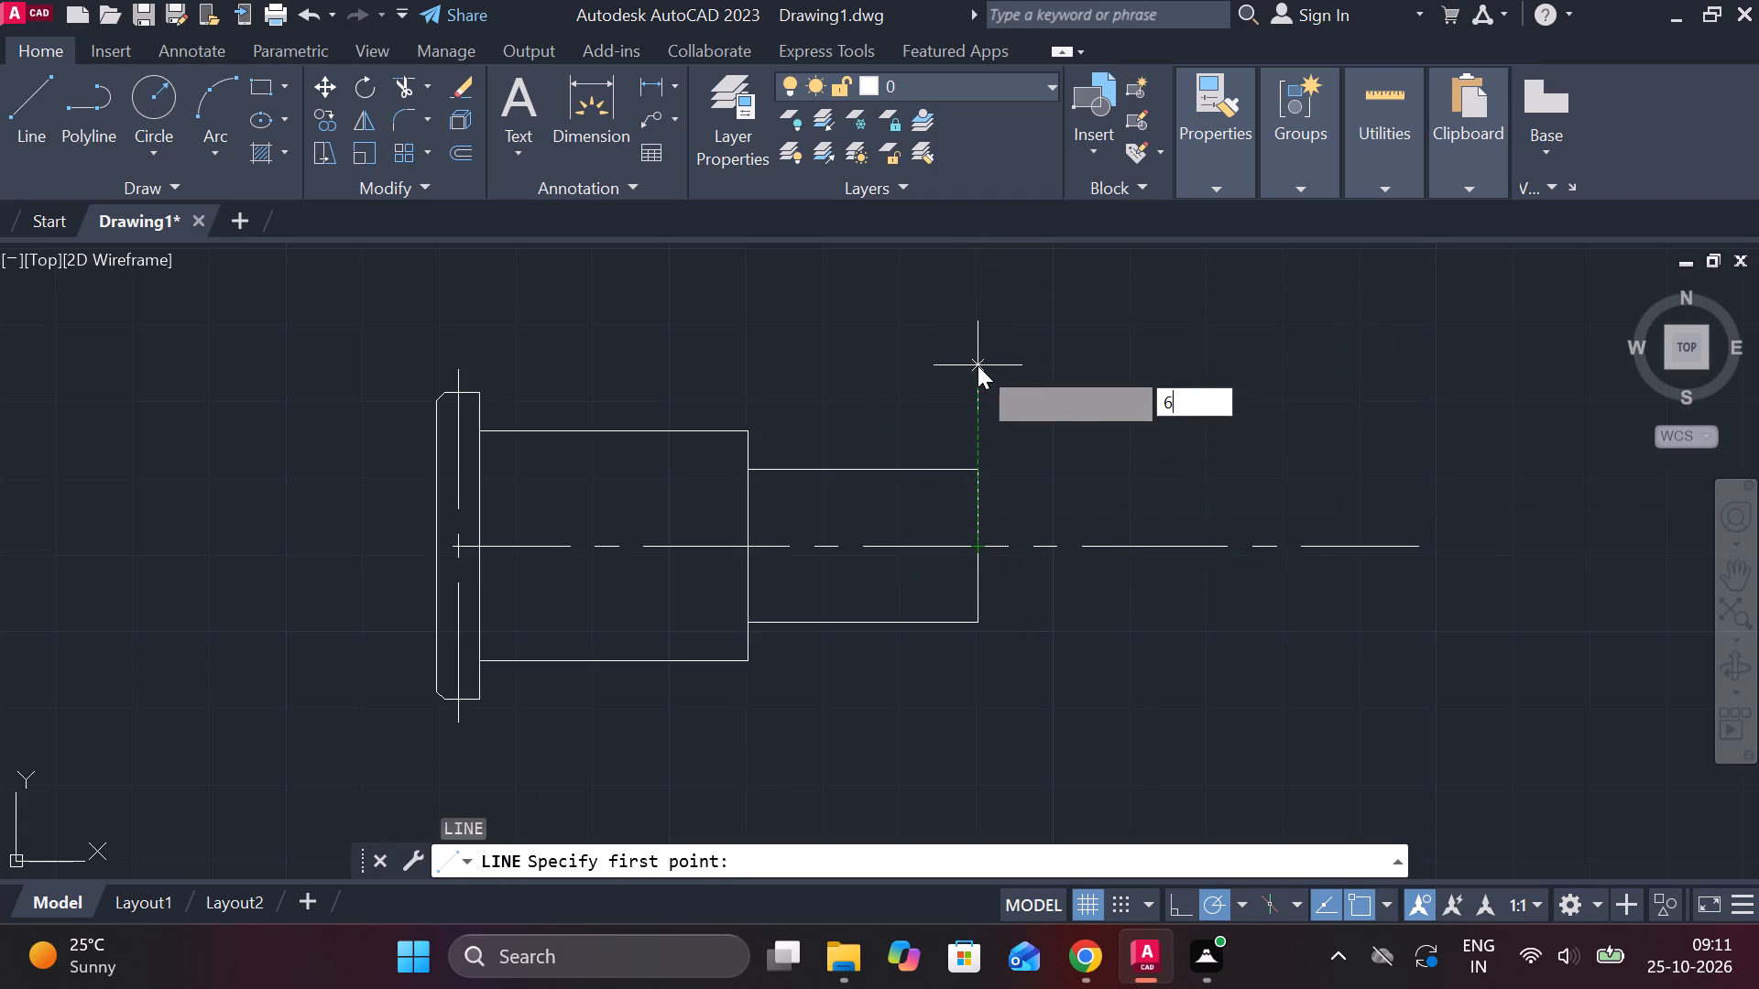
key(Return)
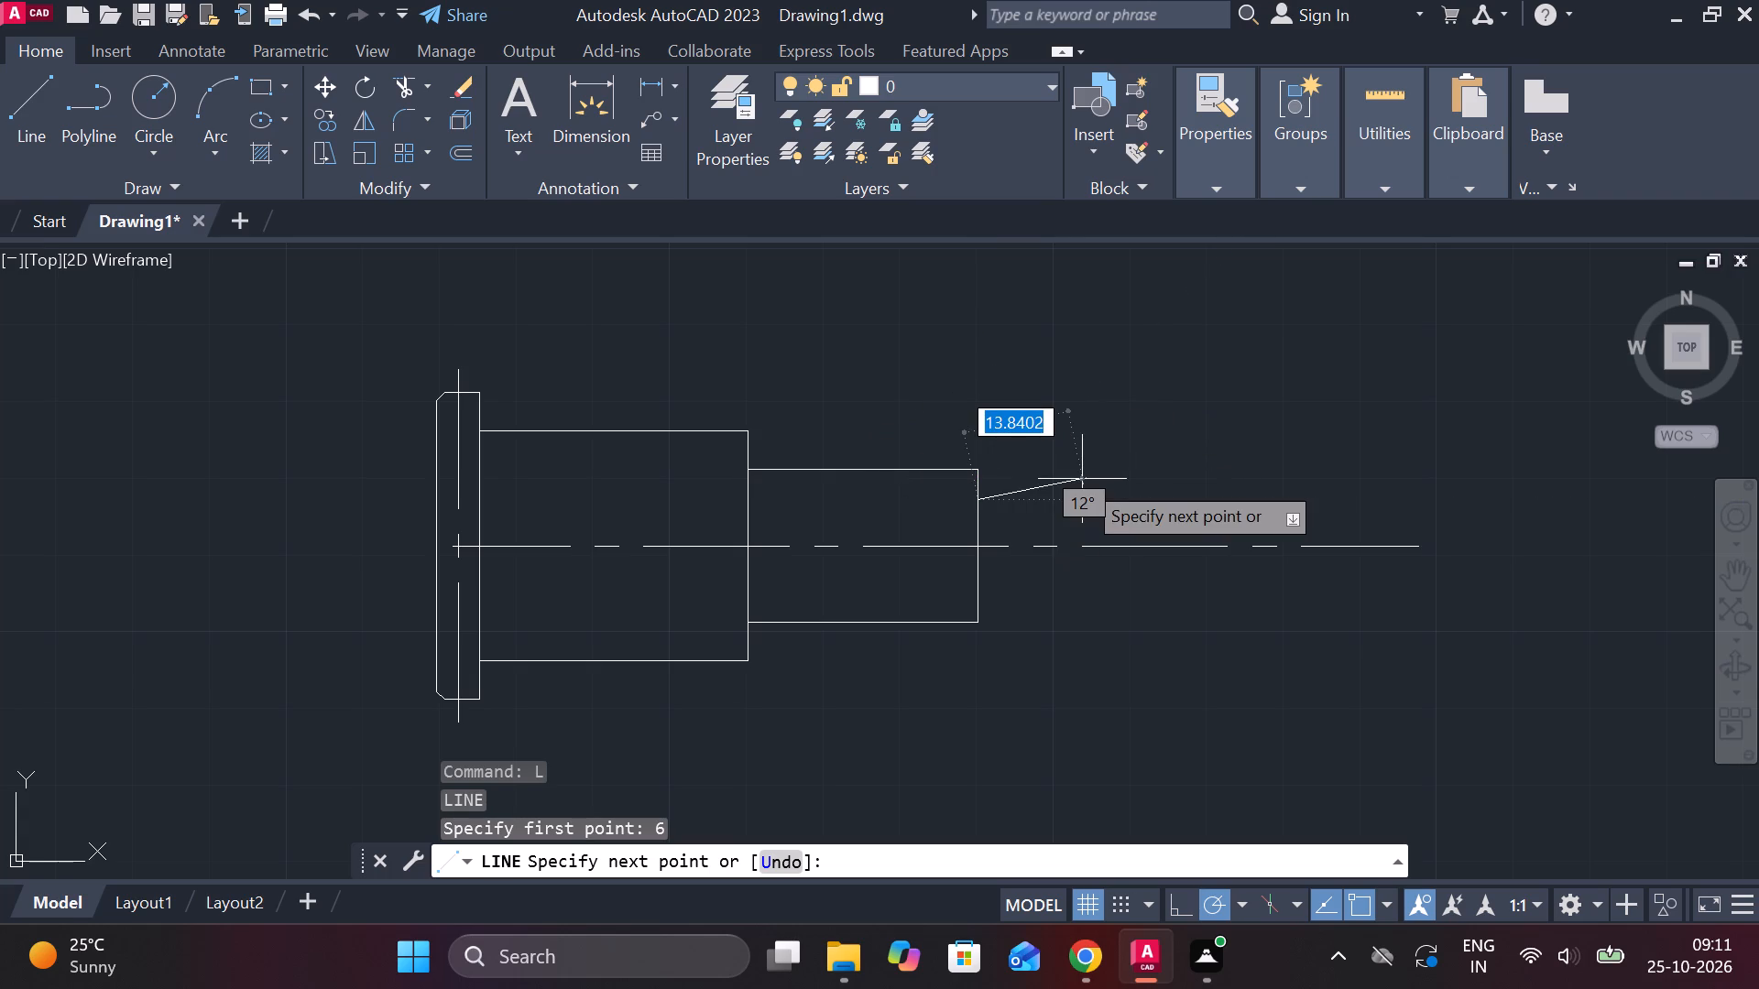
text(20)
key(Return)
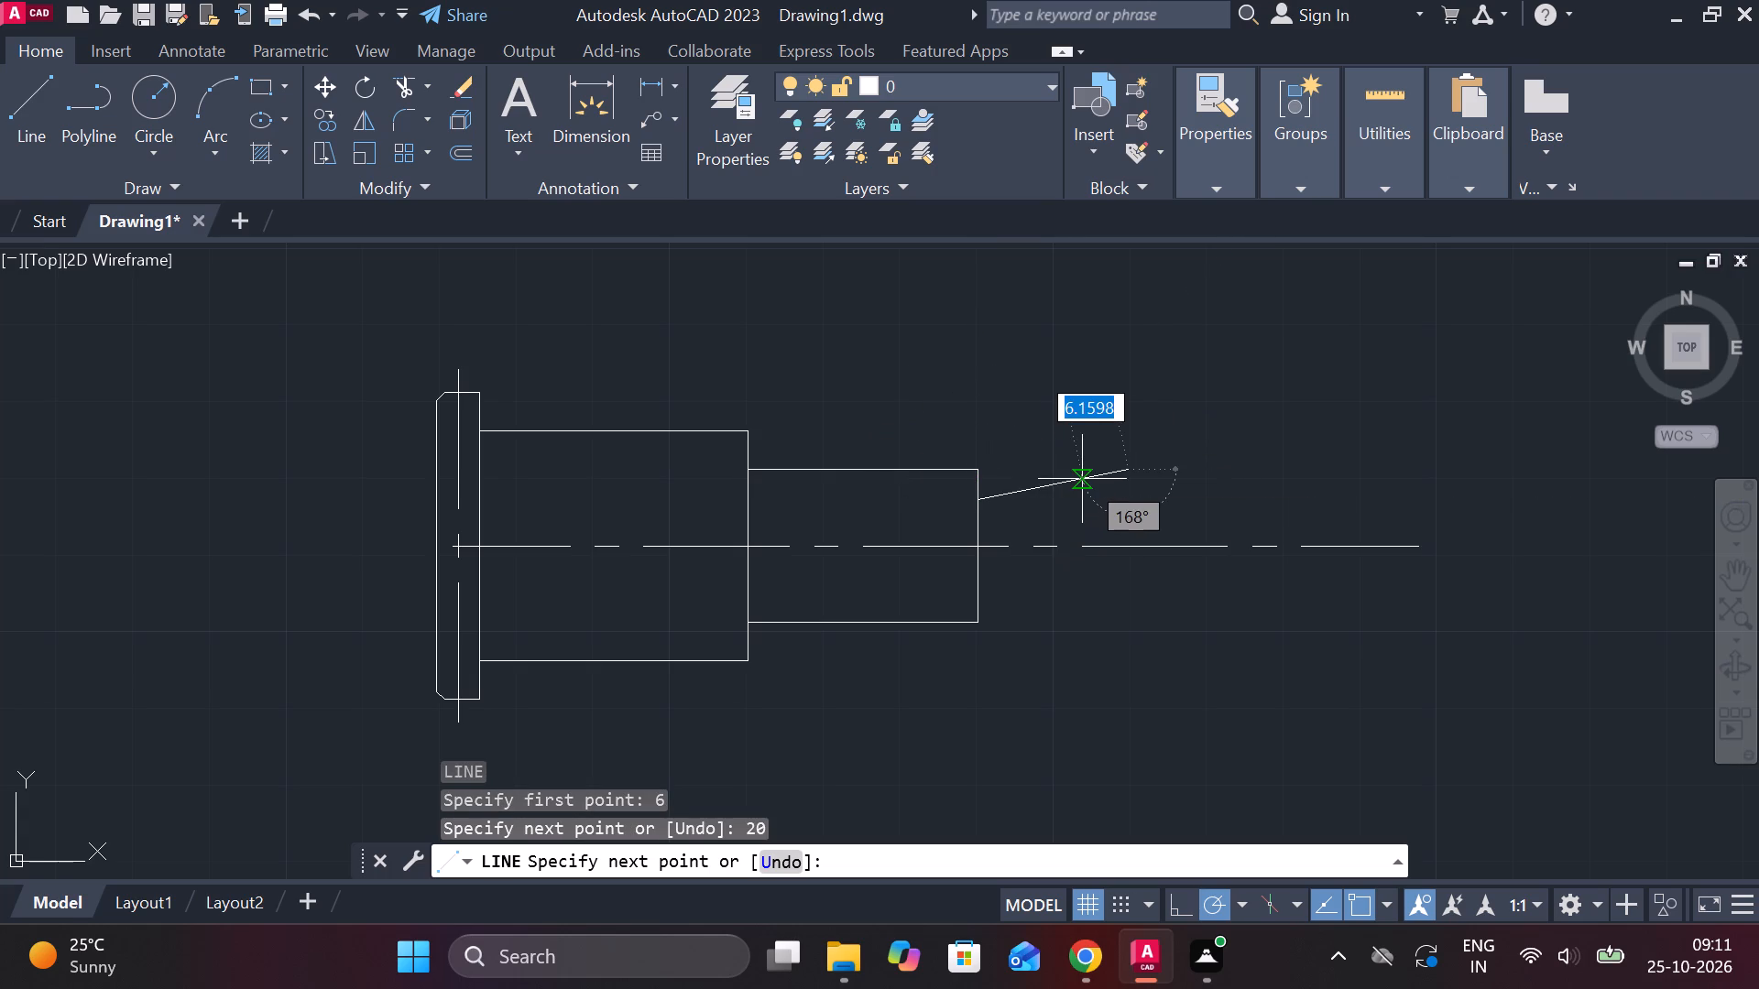
key(ctrl+z)
text(20)
key(Return)
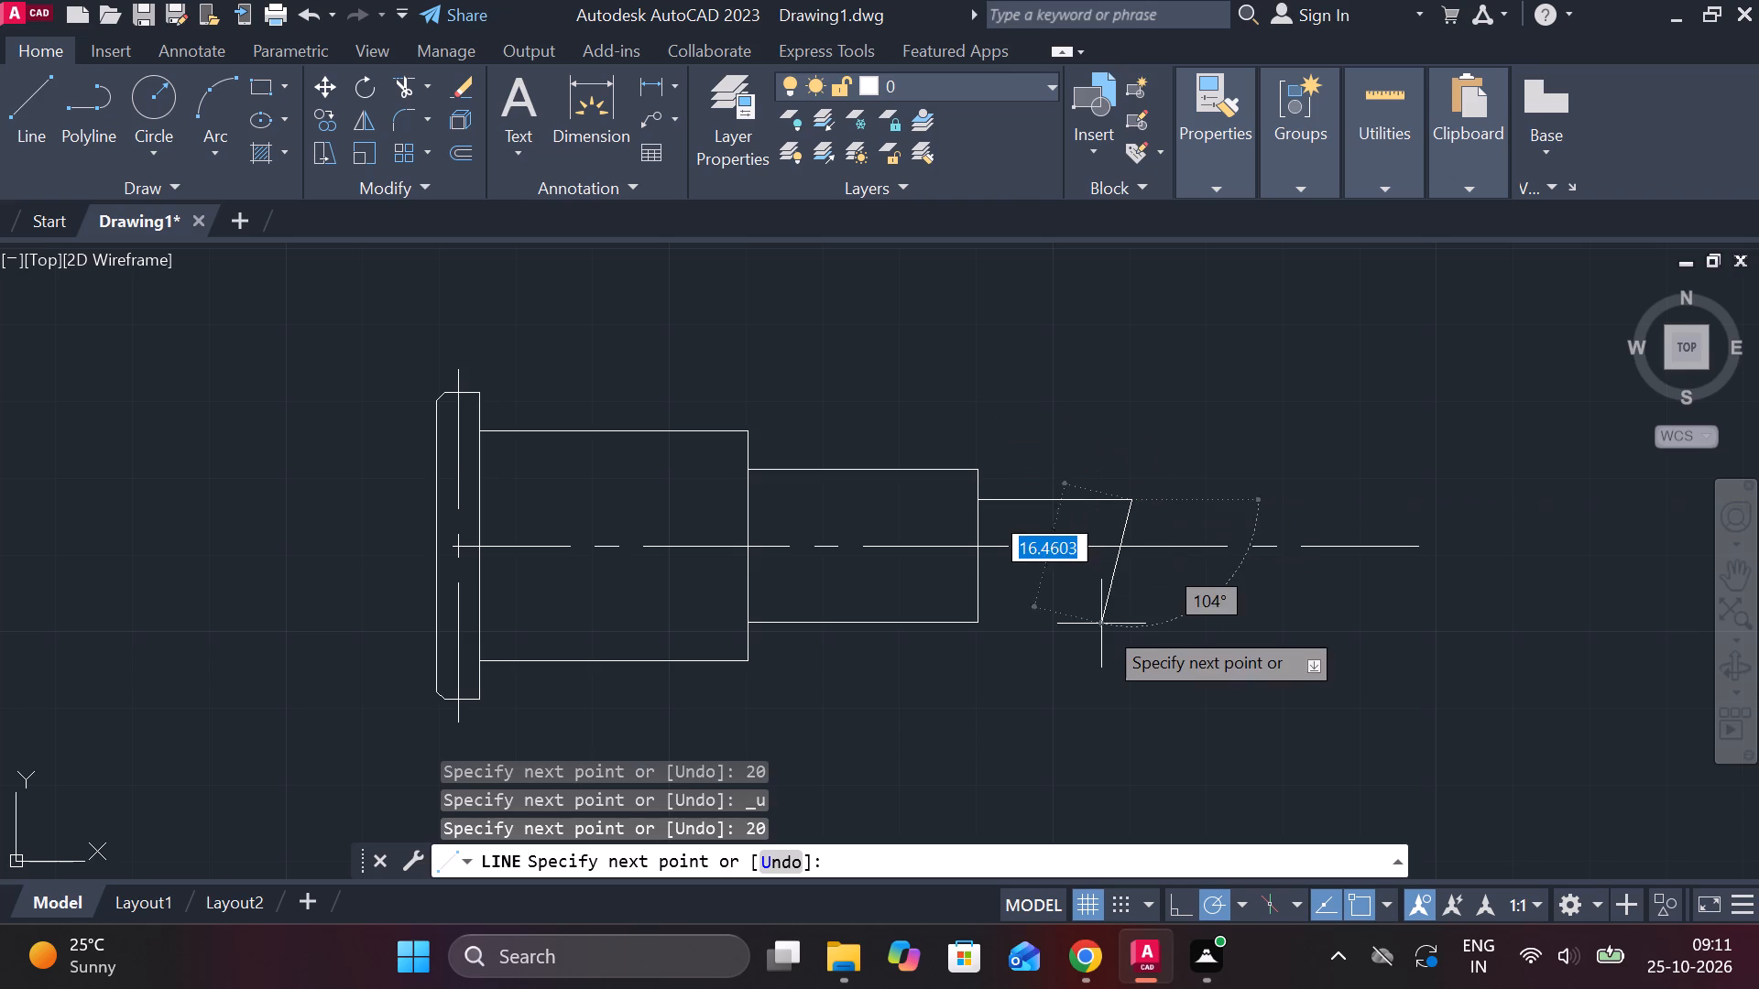
text(12)
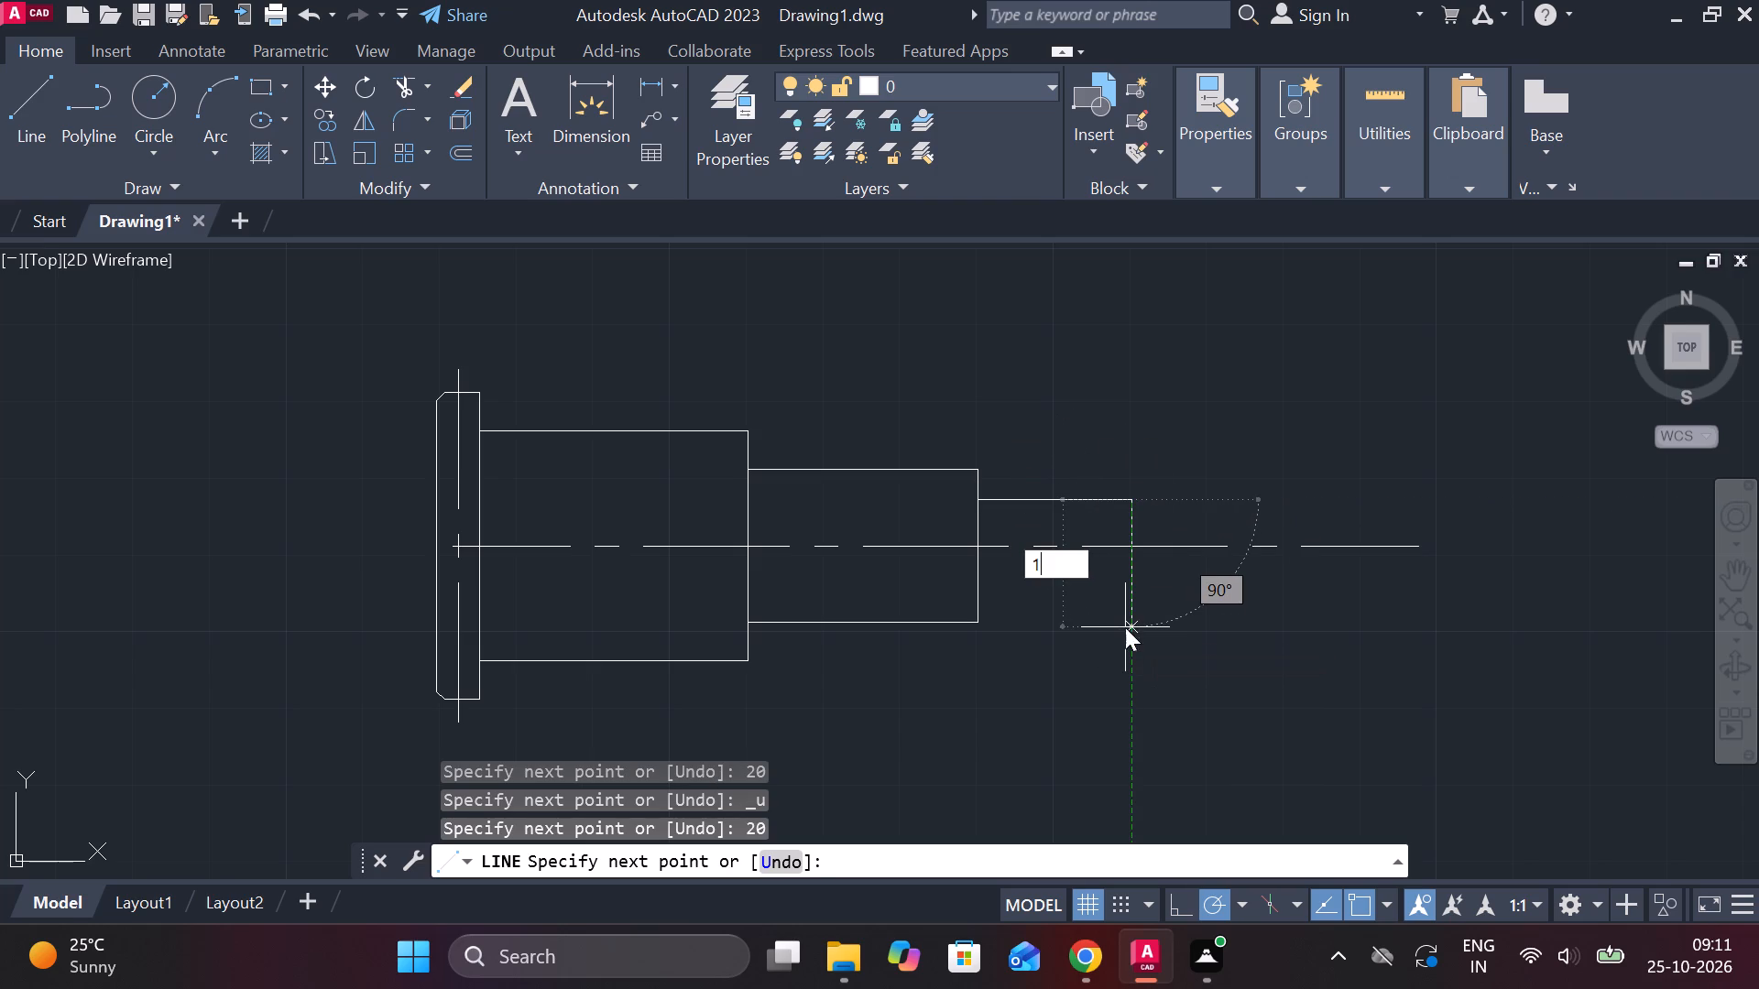
key(space)
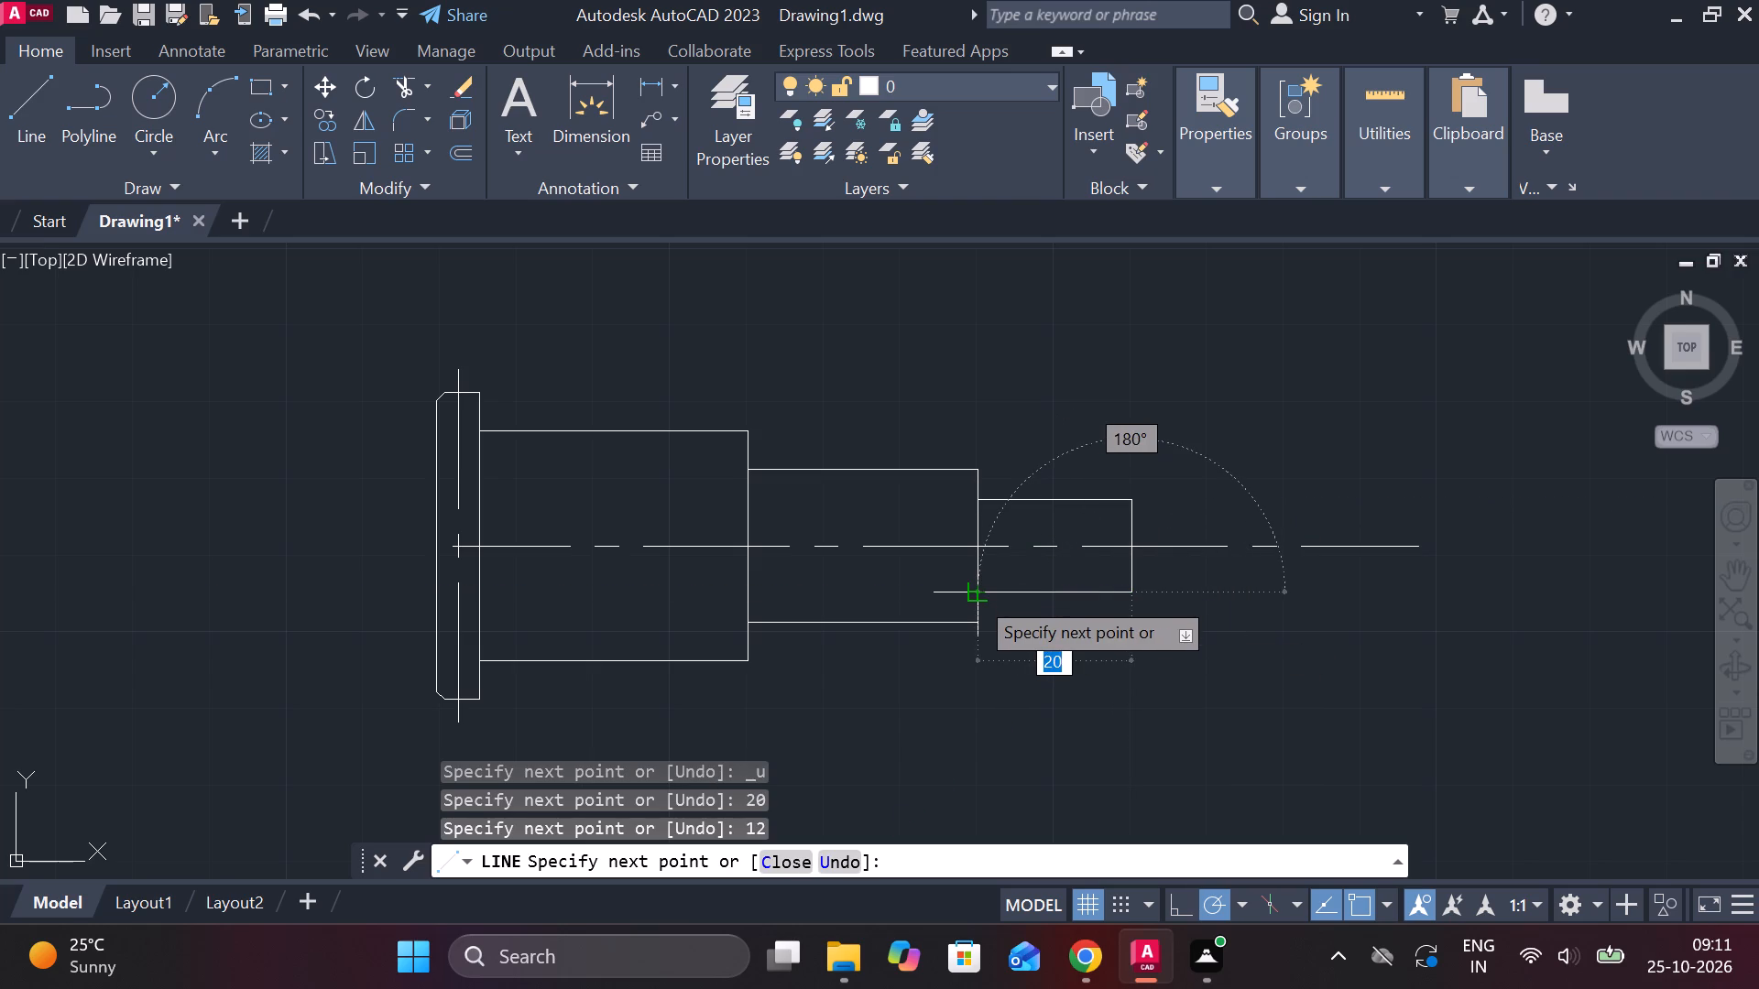
click(975, 595)
key(Escape)
Offset the third section's vertical end edge 15 inward, toward the second section.
middle_drag(1240, 584, 1182, 584)
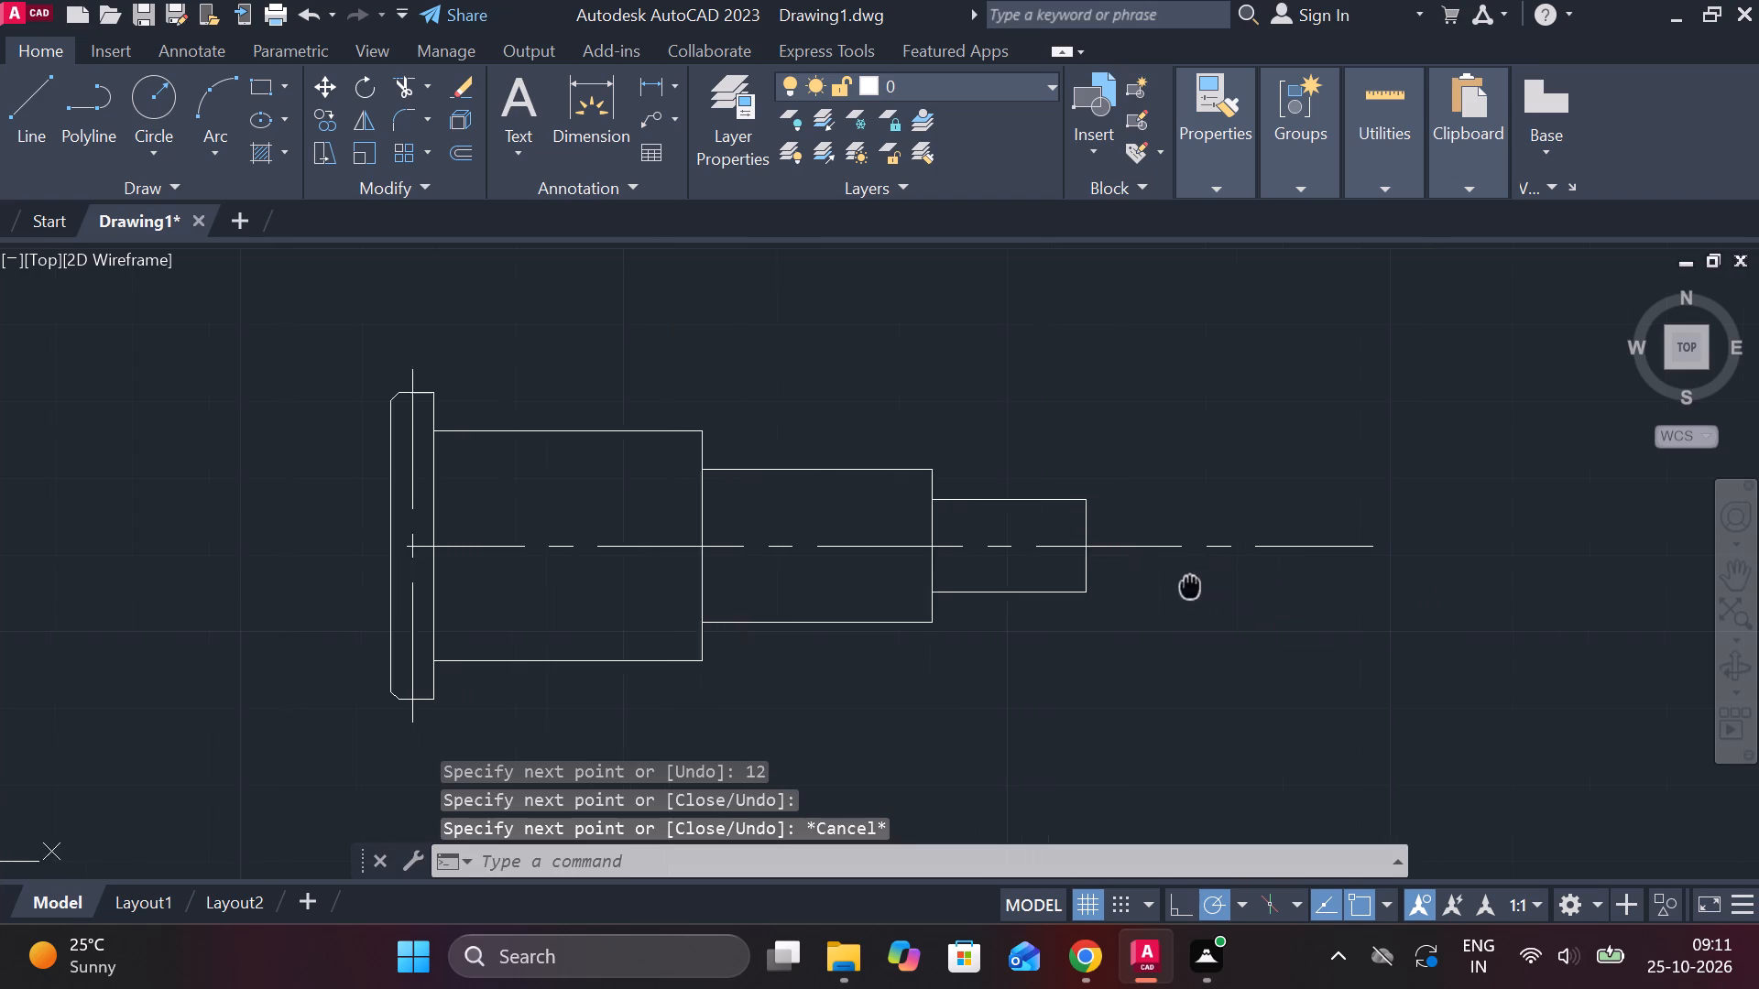
middle_drag(1182, 584, 1142, 584)
click(1038, 527)
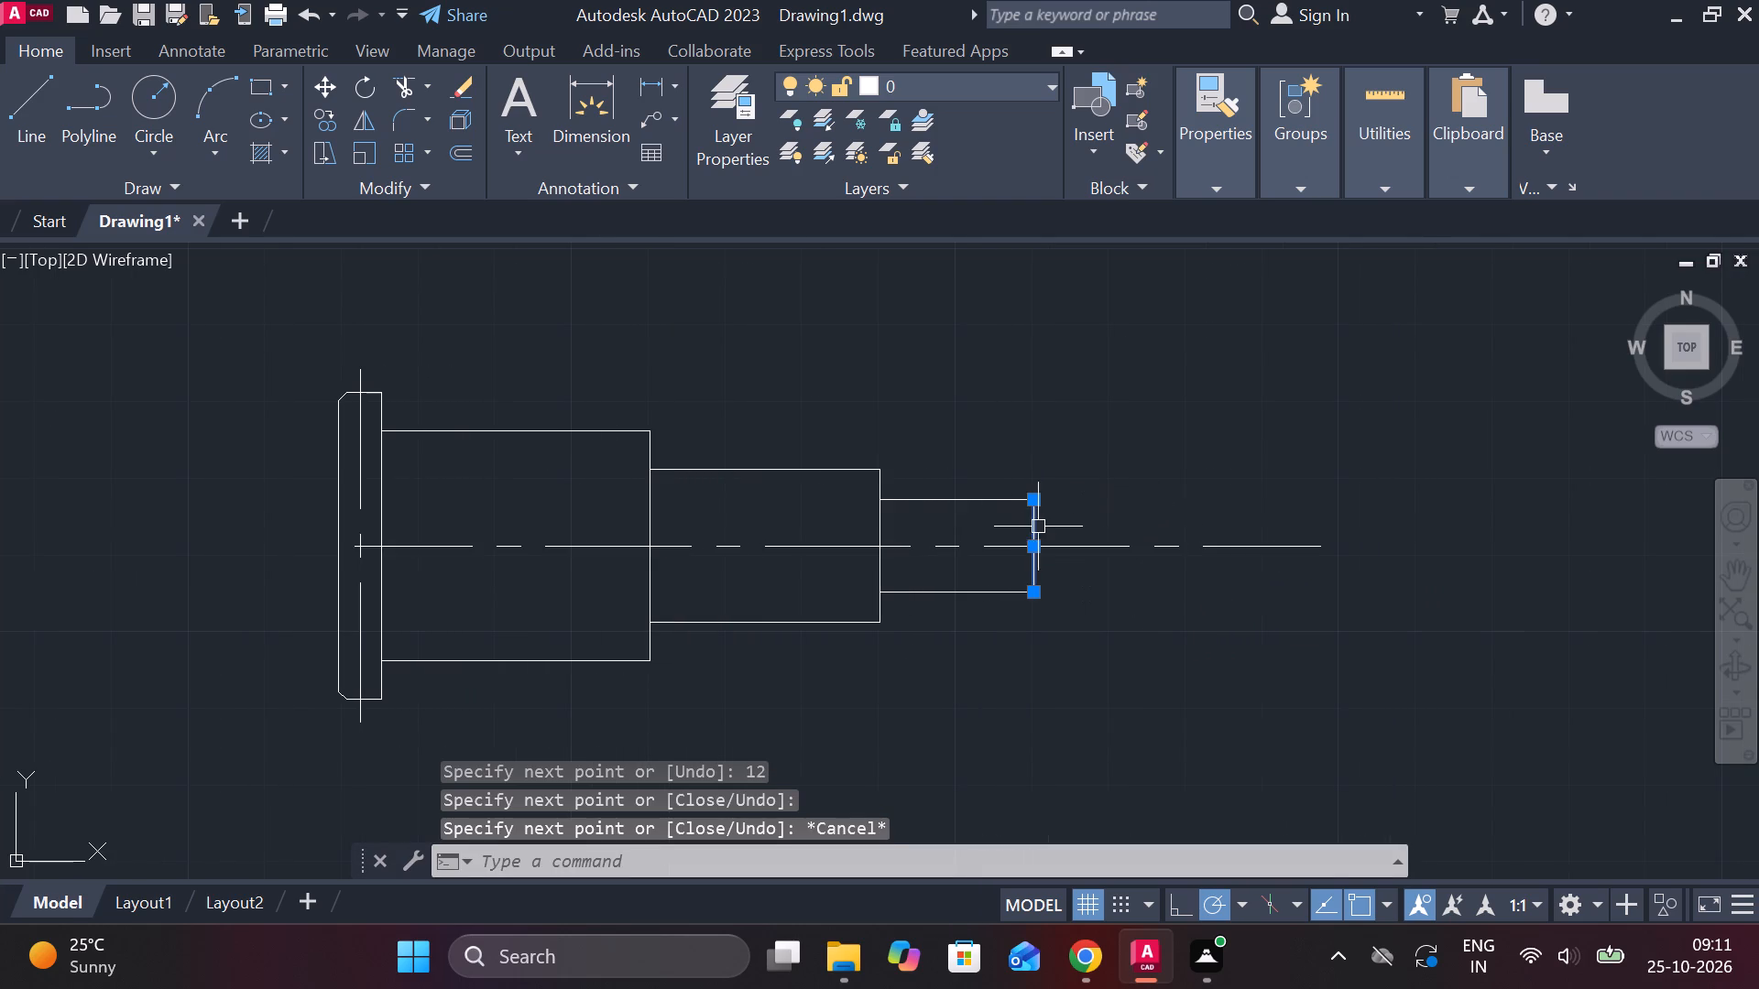
key(o)
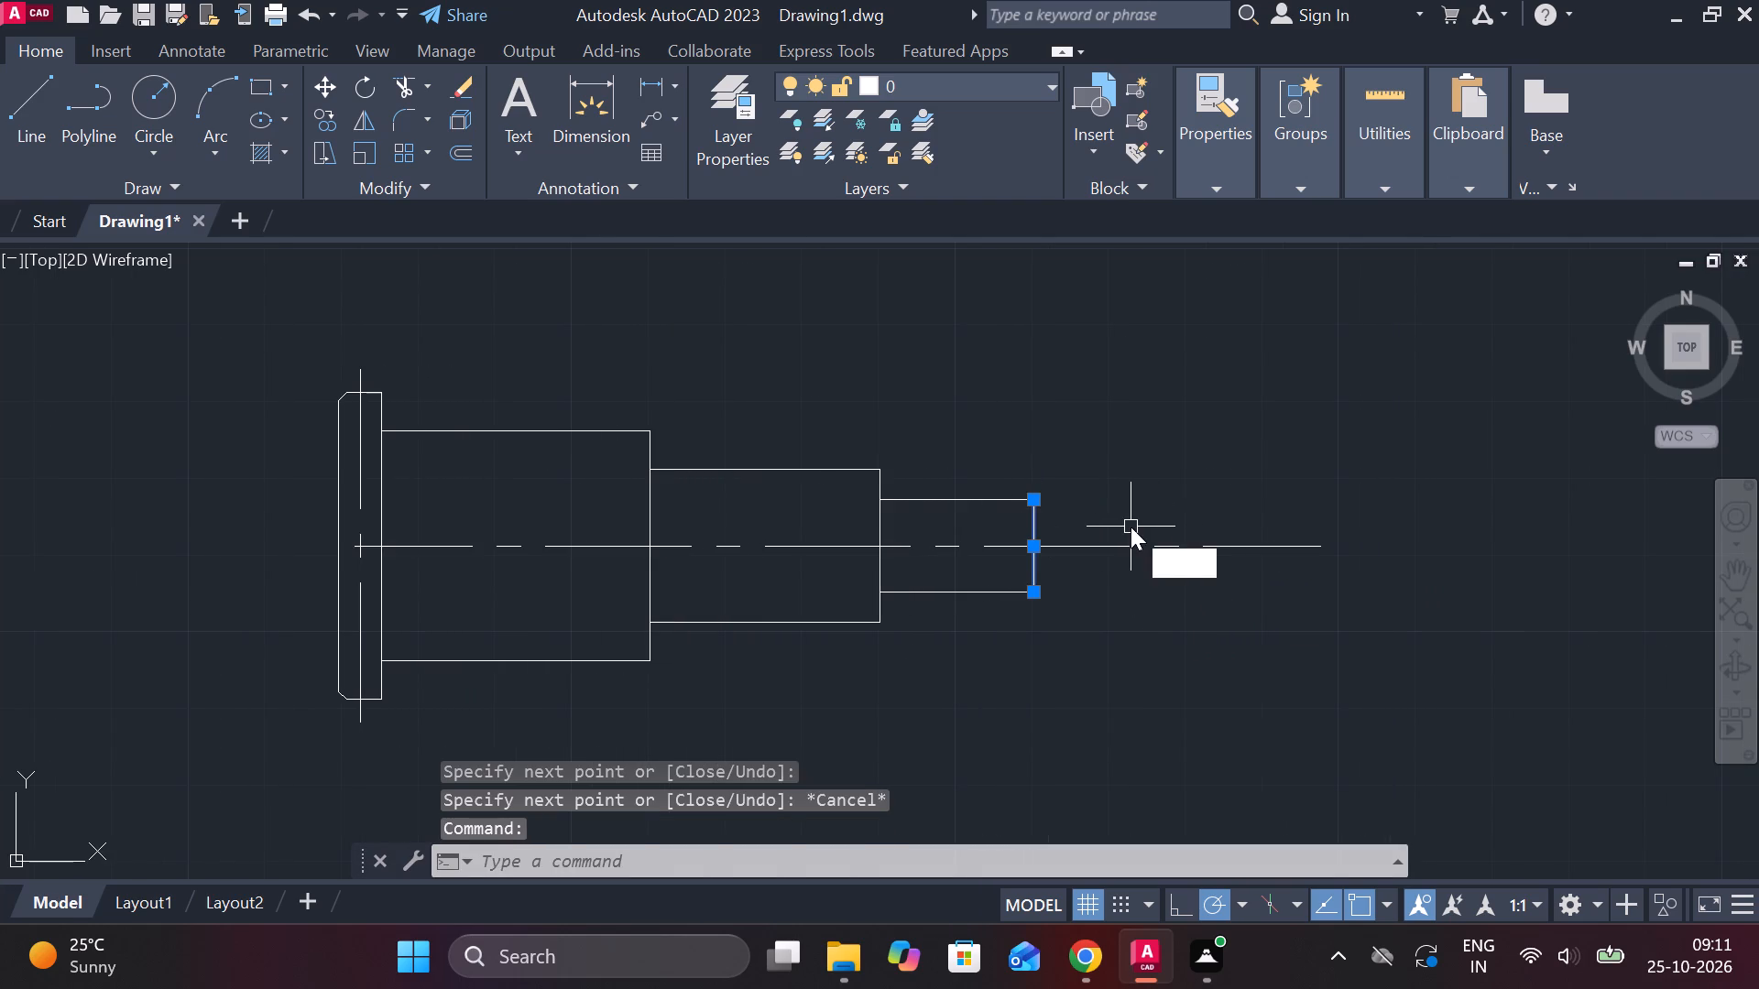
key(Return)
key(Return)
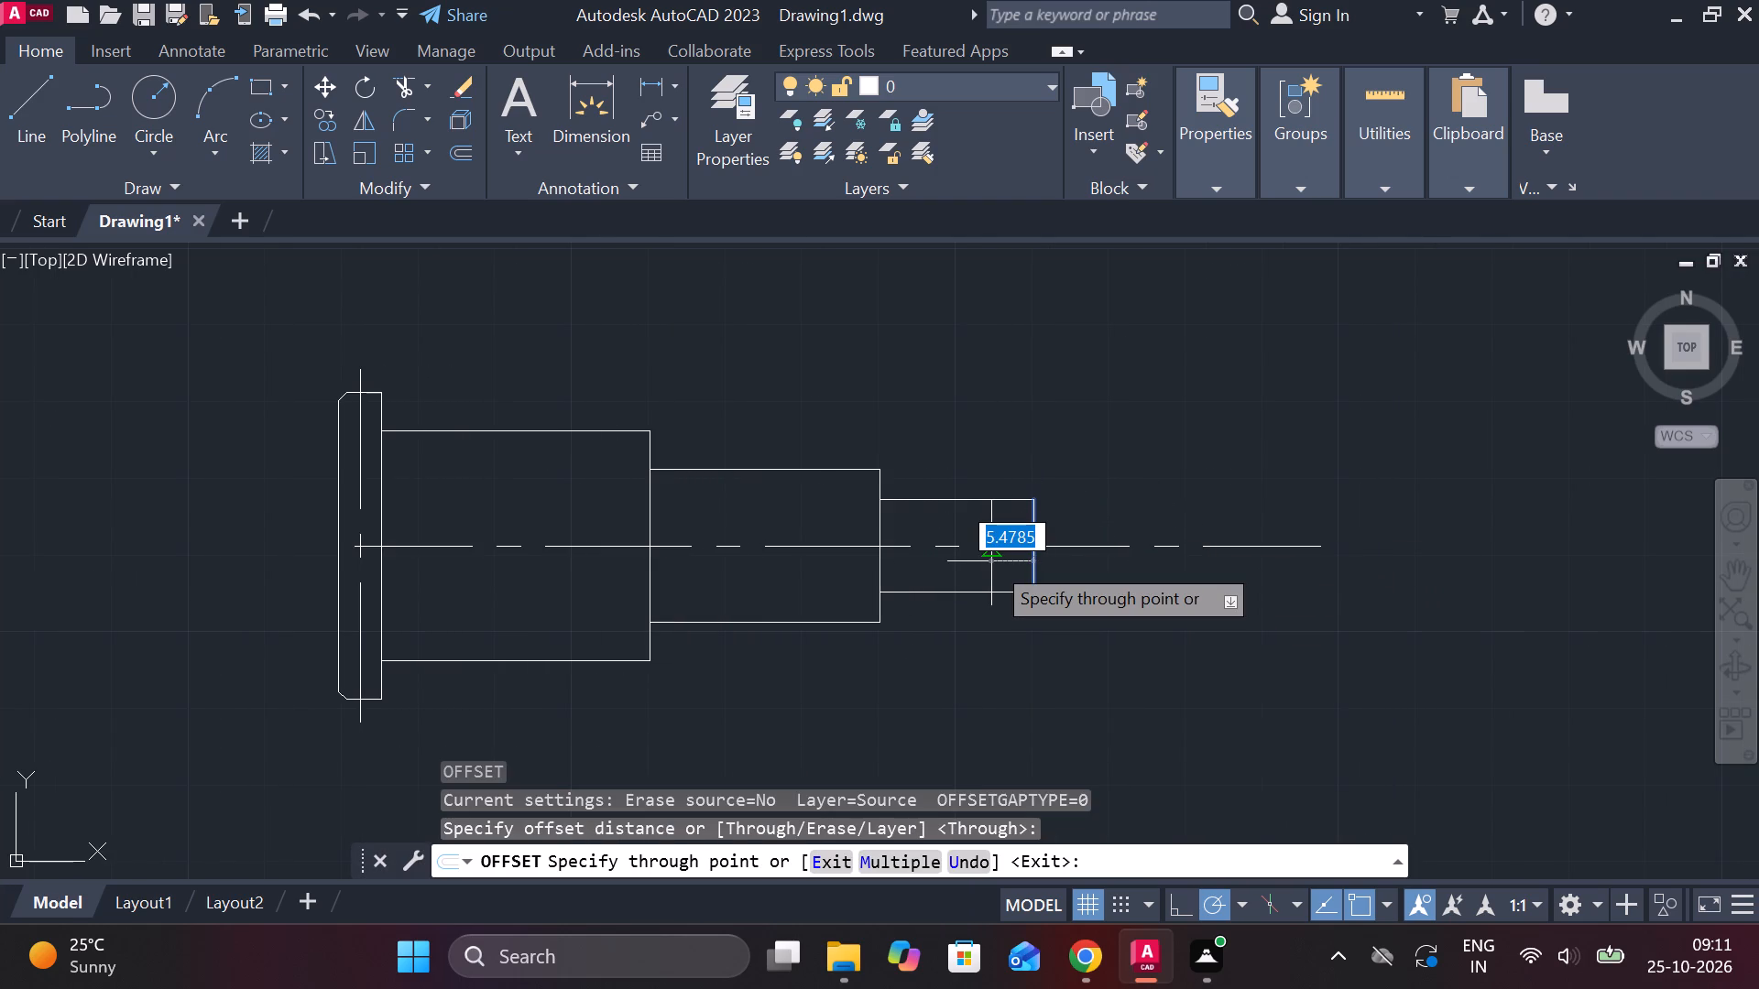
text(15)
key(Return)
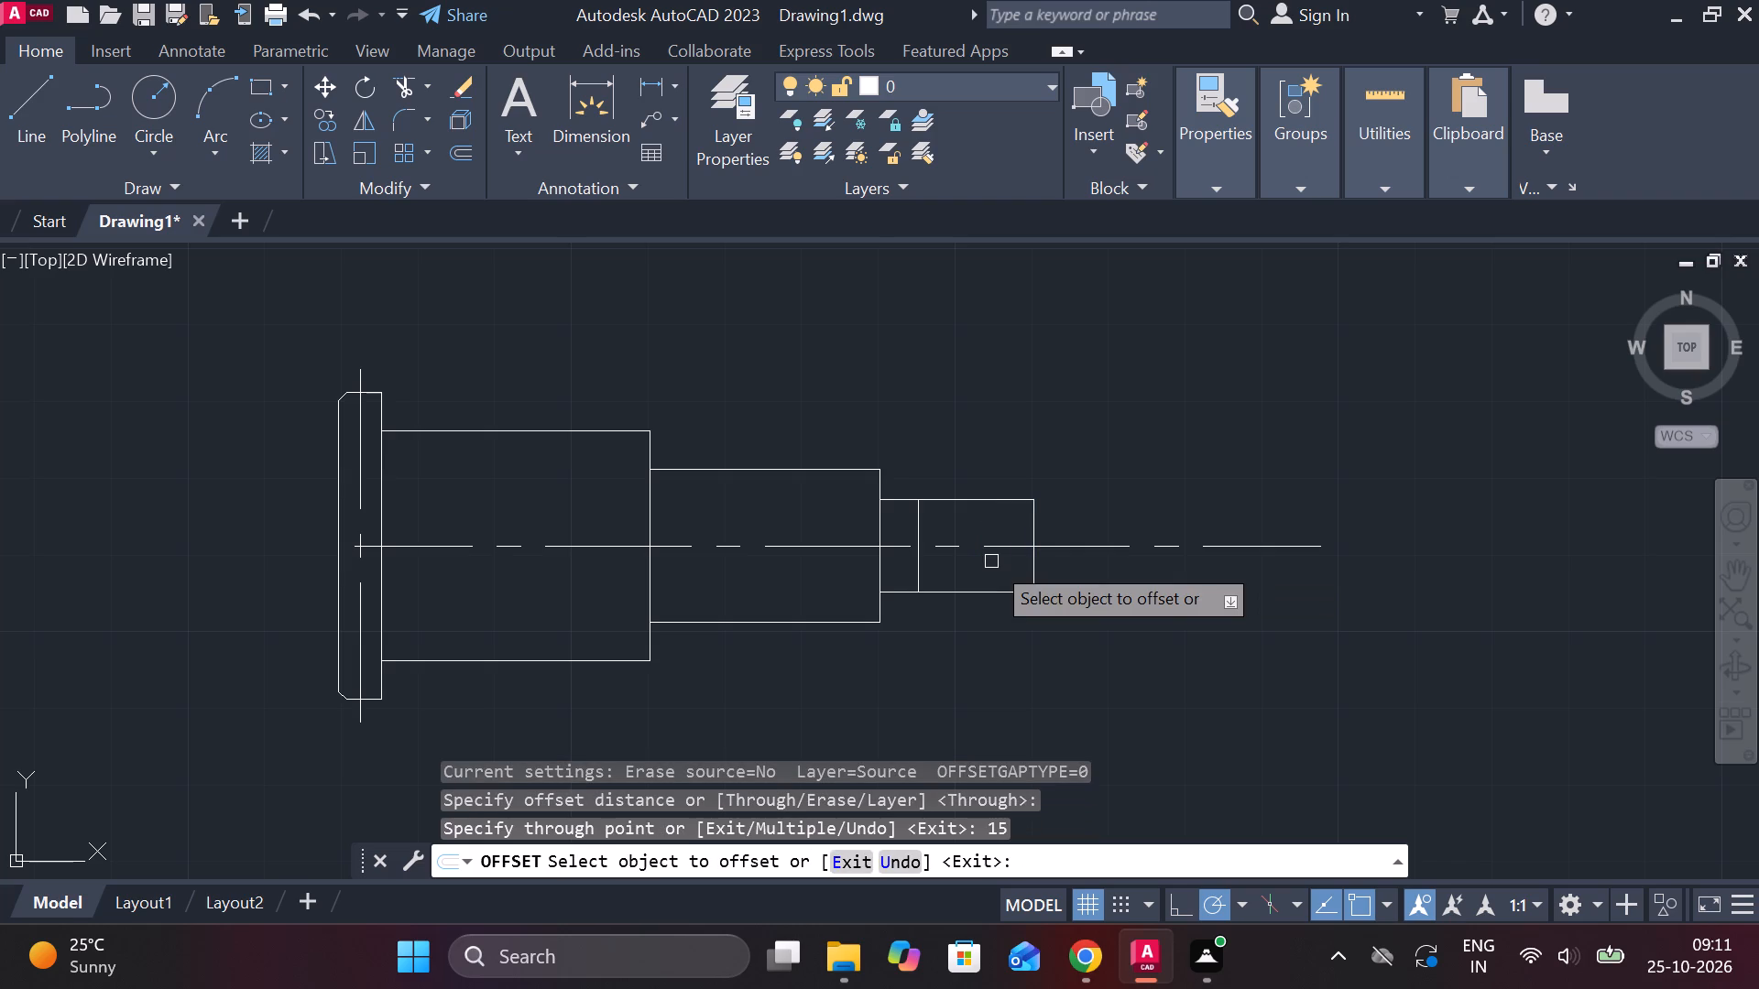
scroll(965, 542, up, 1)
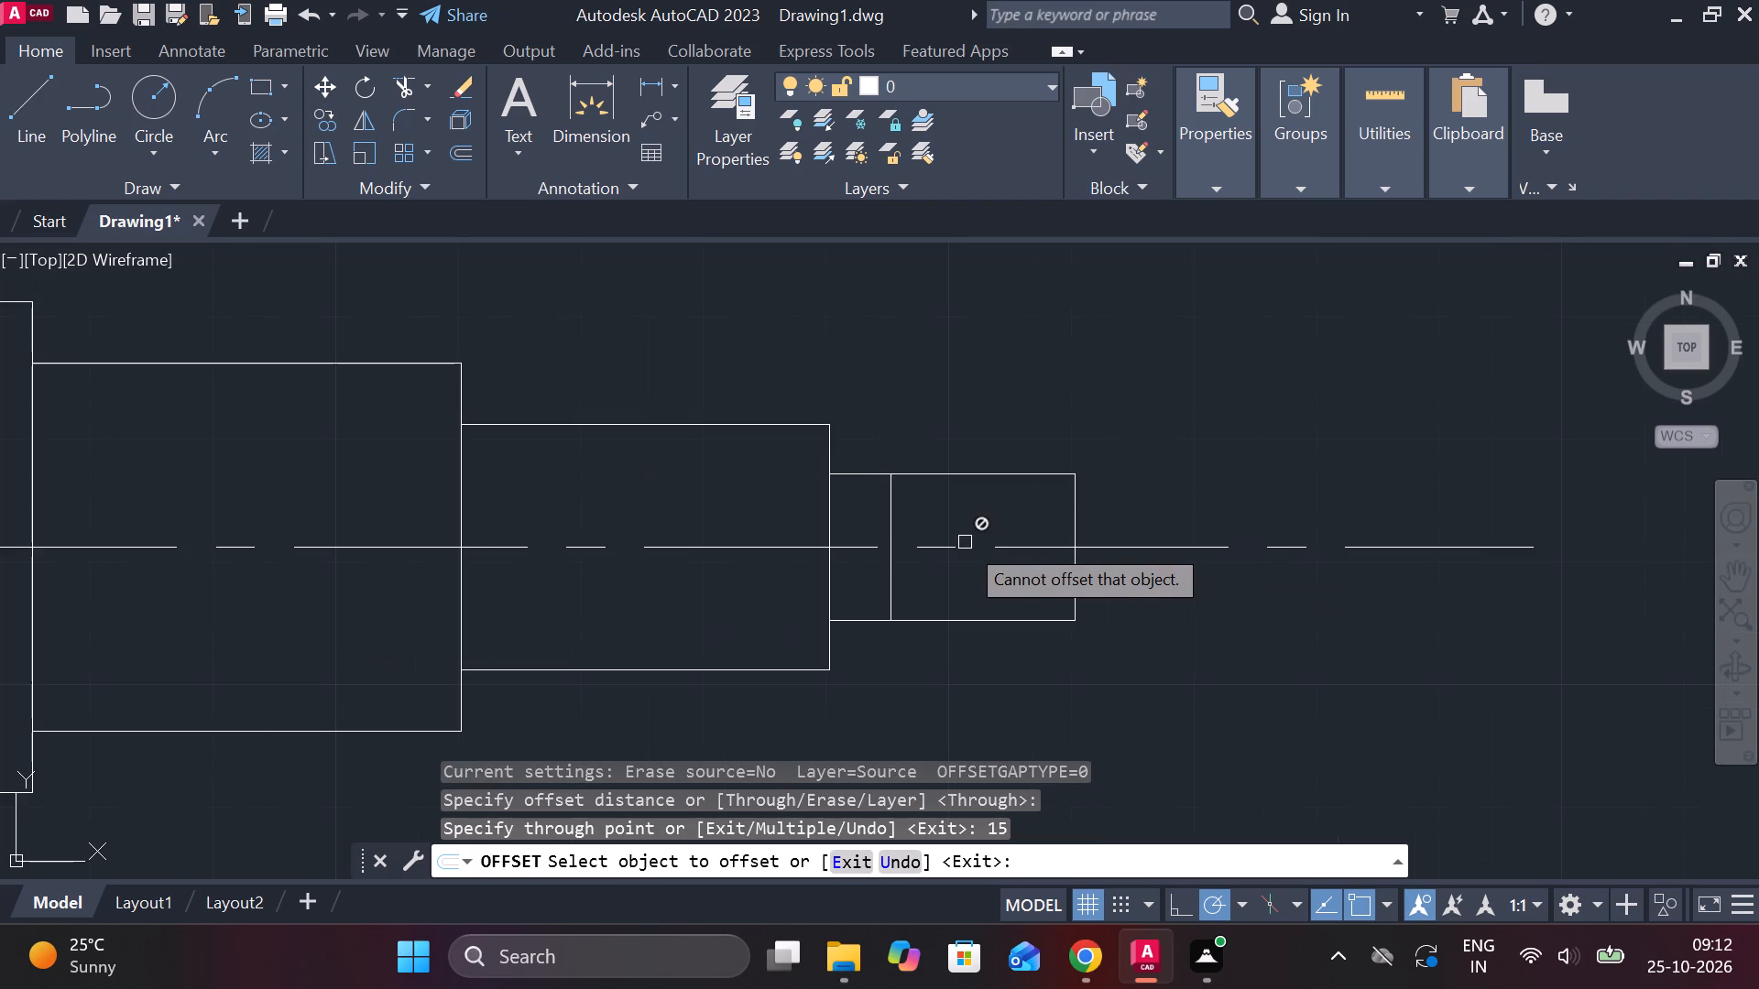
Offset the third section's upper and lower horizontal edges 1 inward, toward the centerline.
key(Escape)
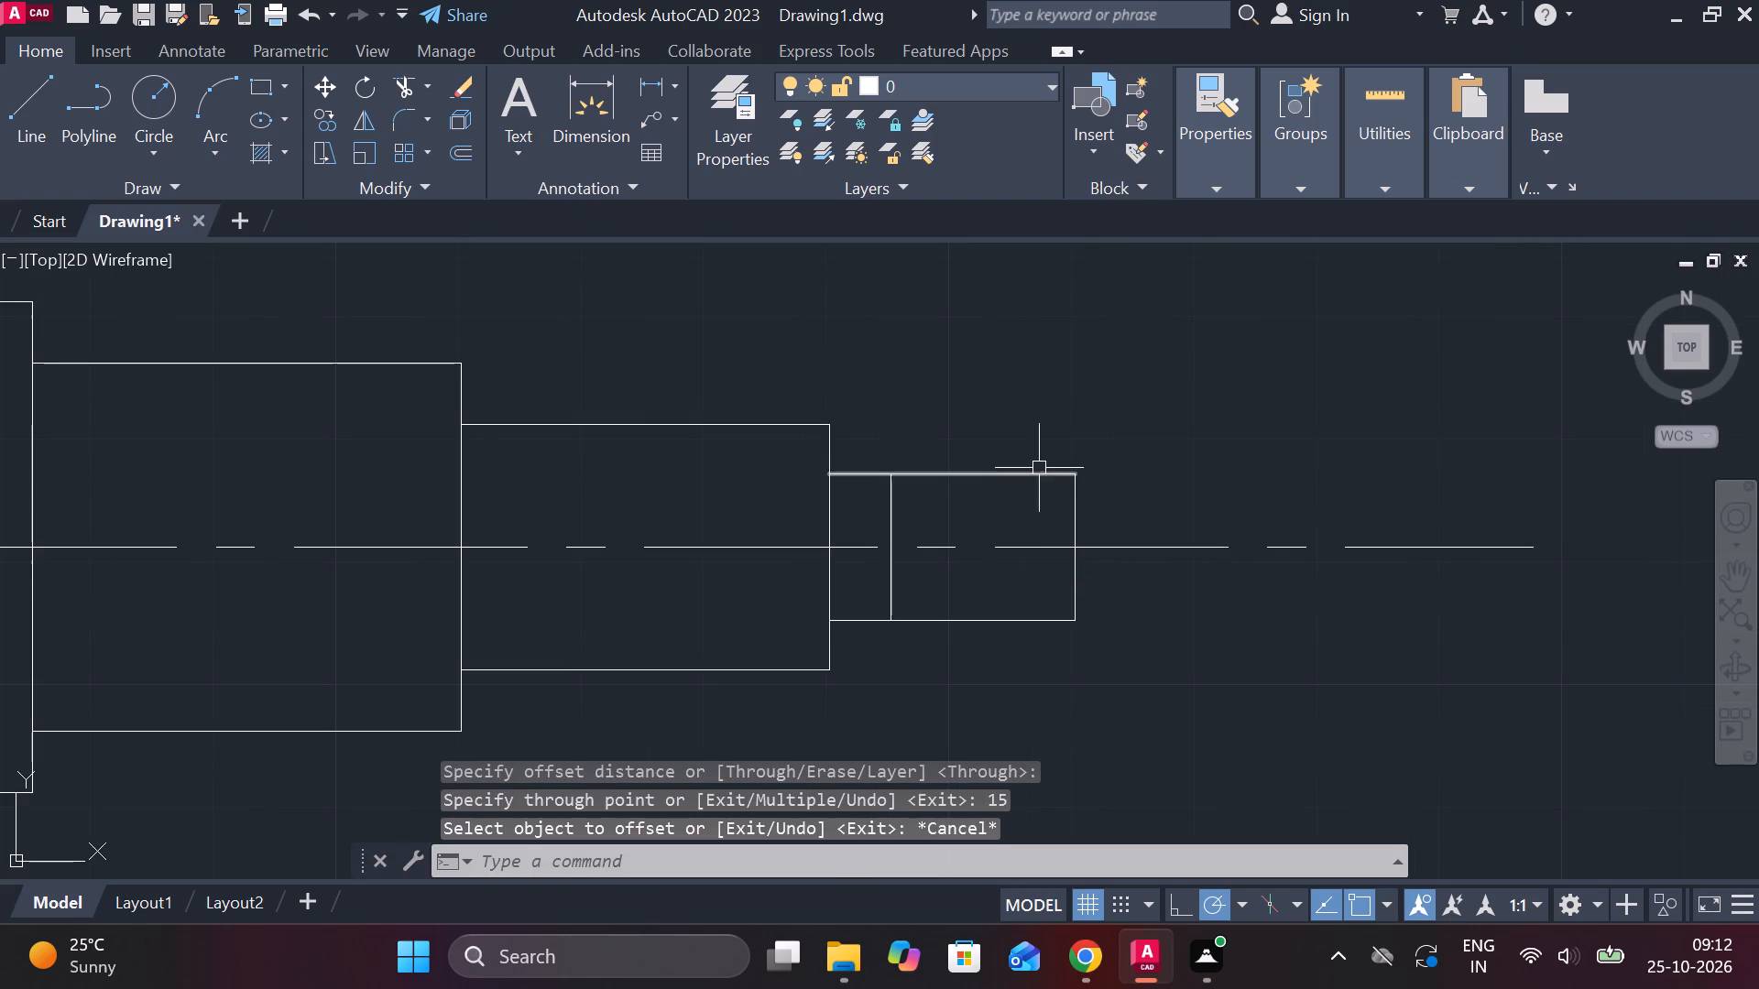
click(1015, 474)
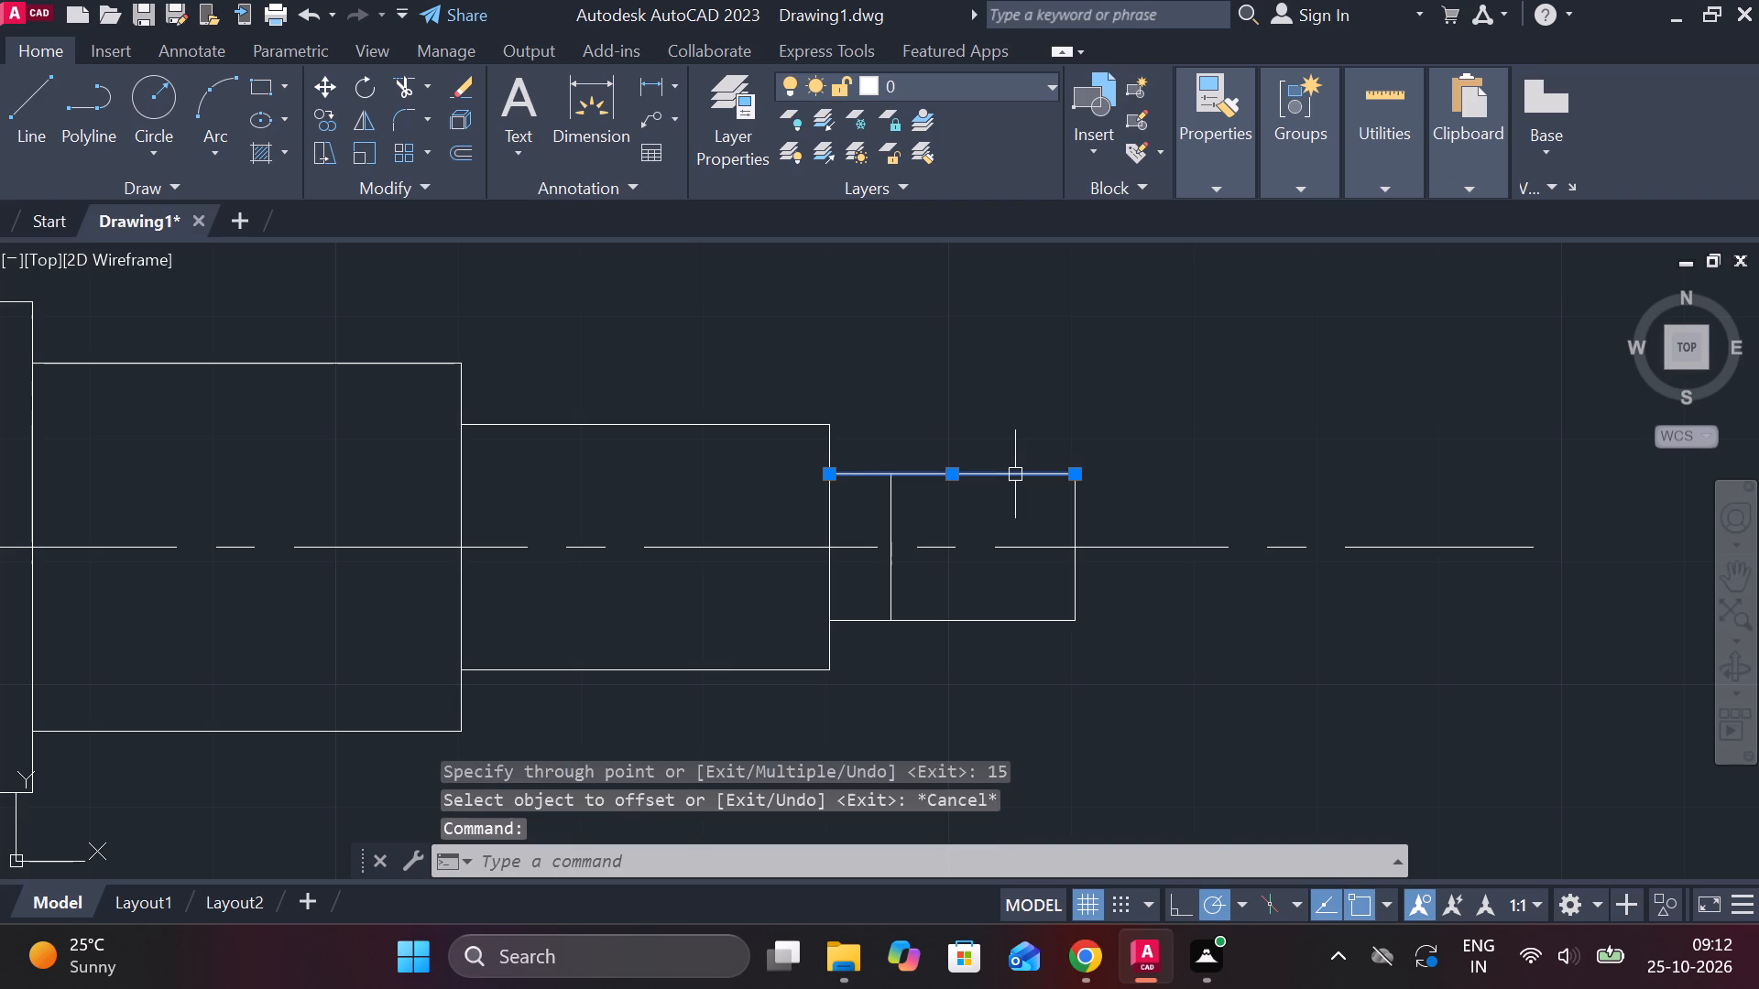
key(o)
key(Return)
key(Return)
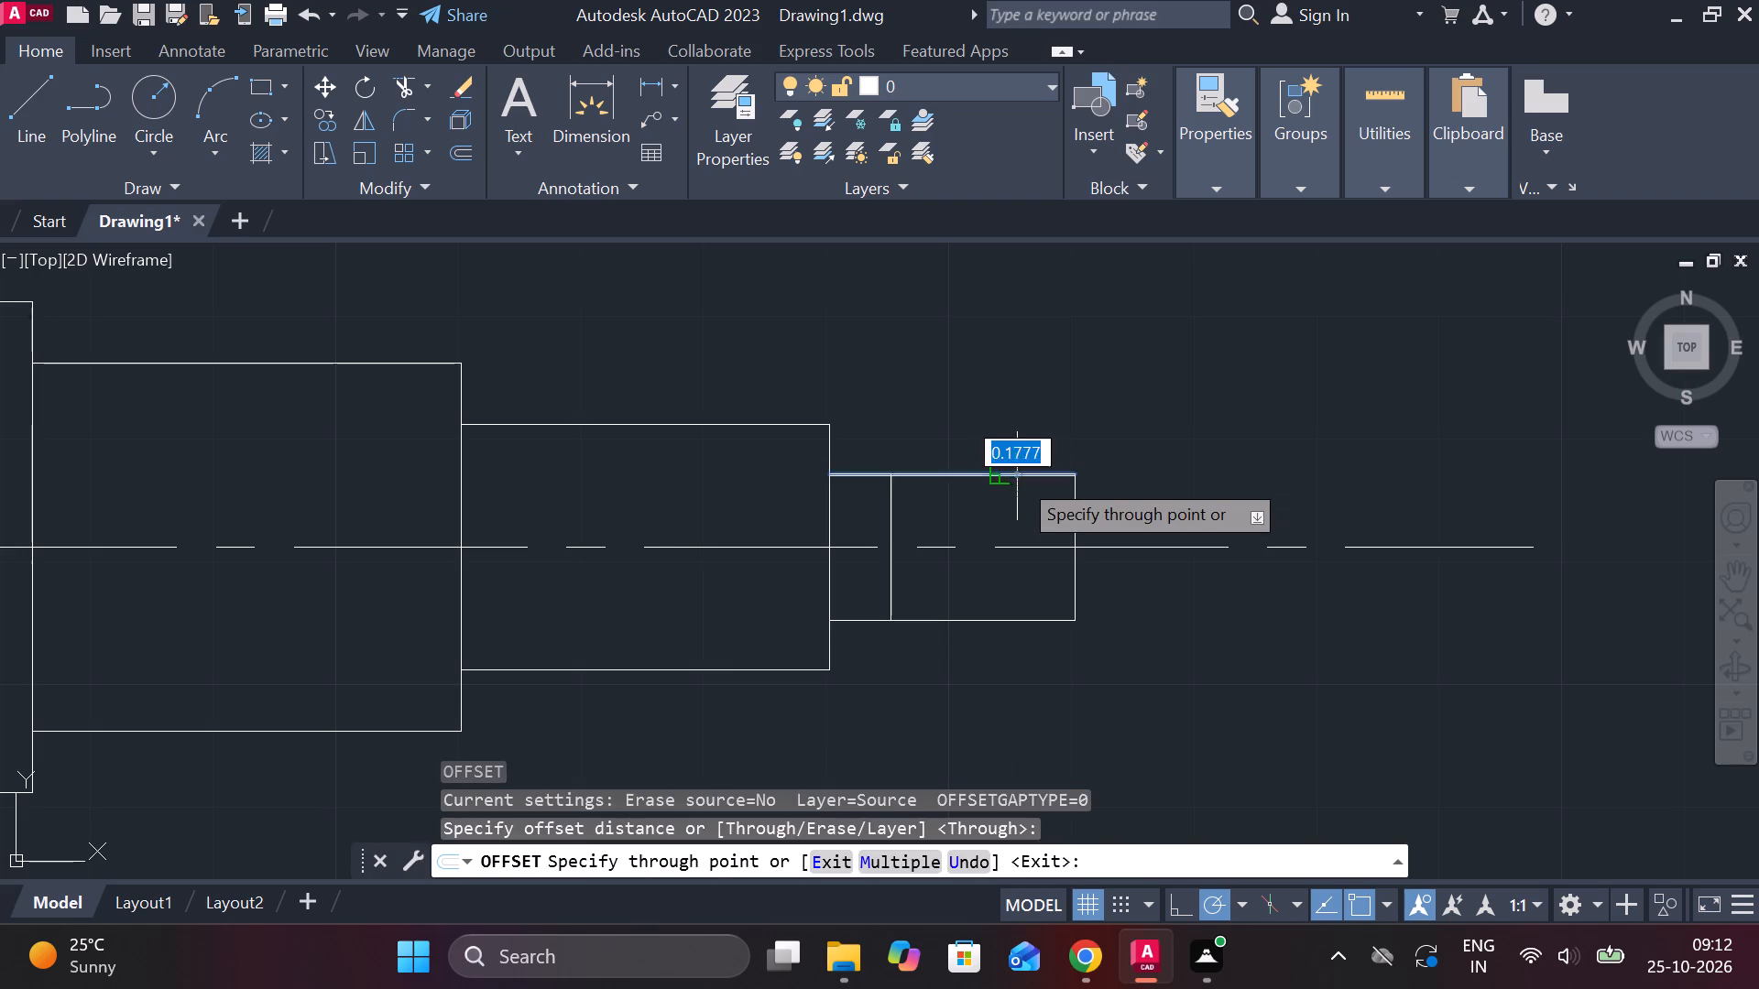
key(1)
key(Return)
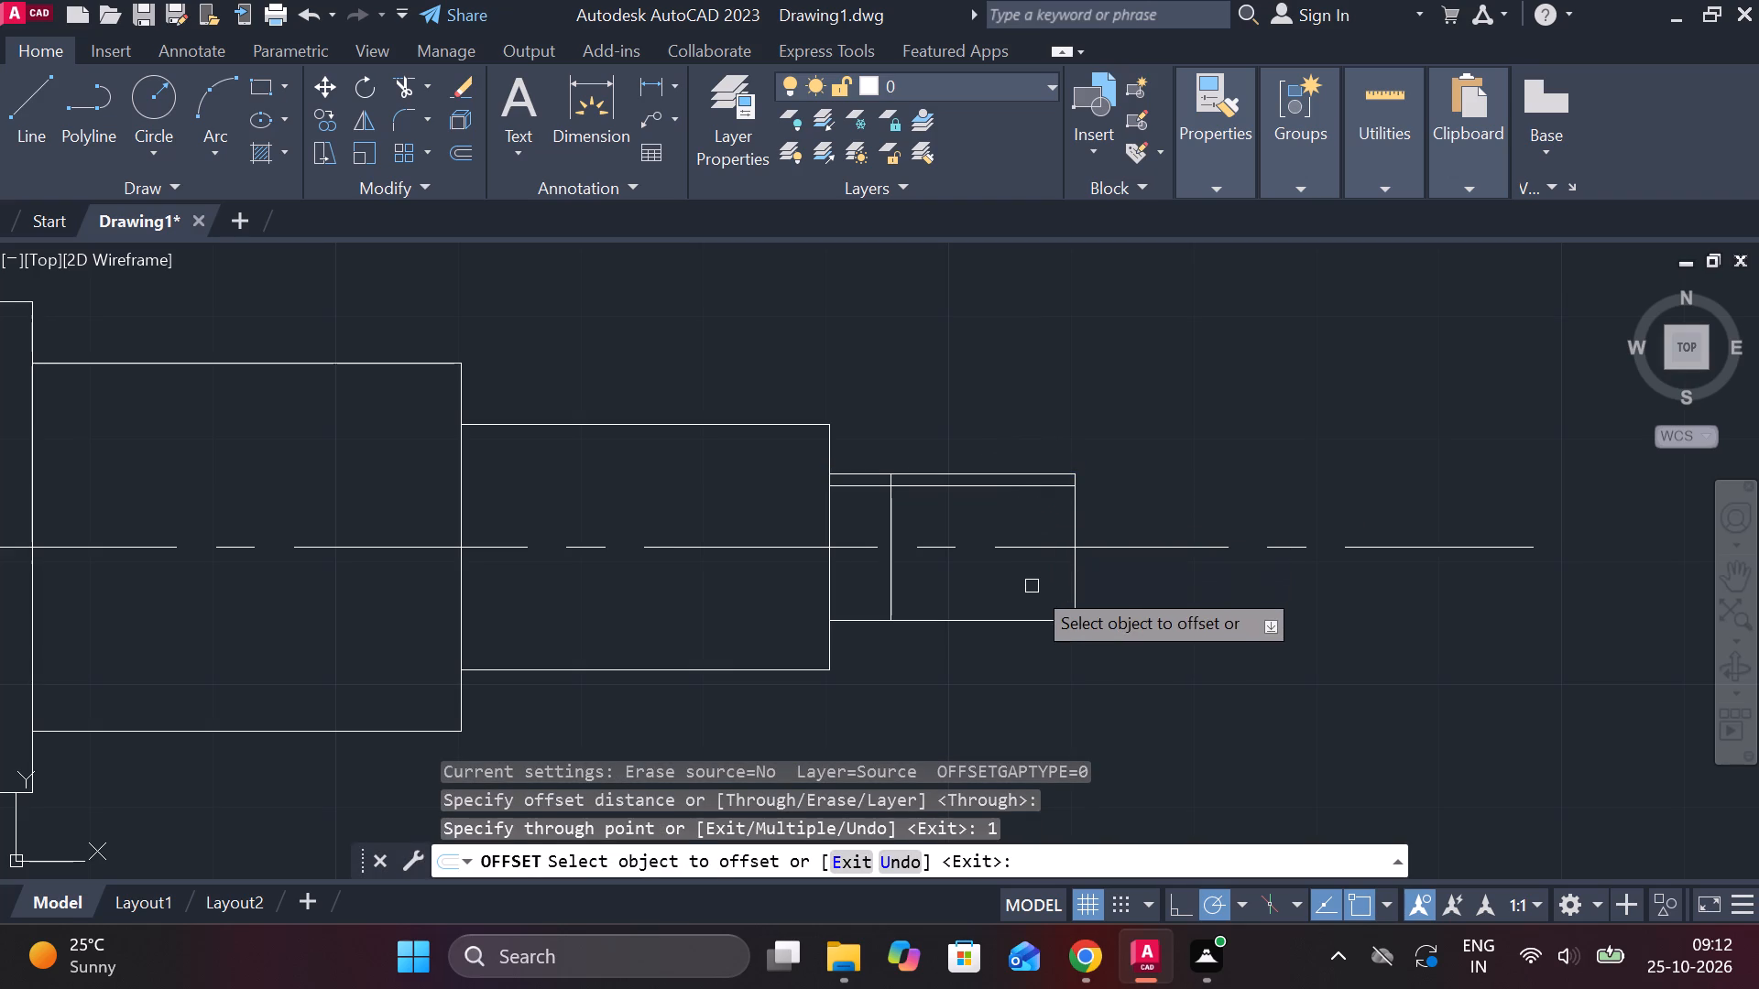
click(1025, 616)
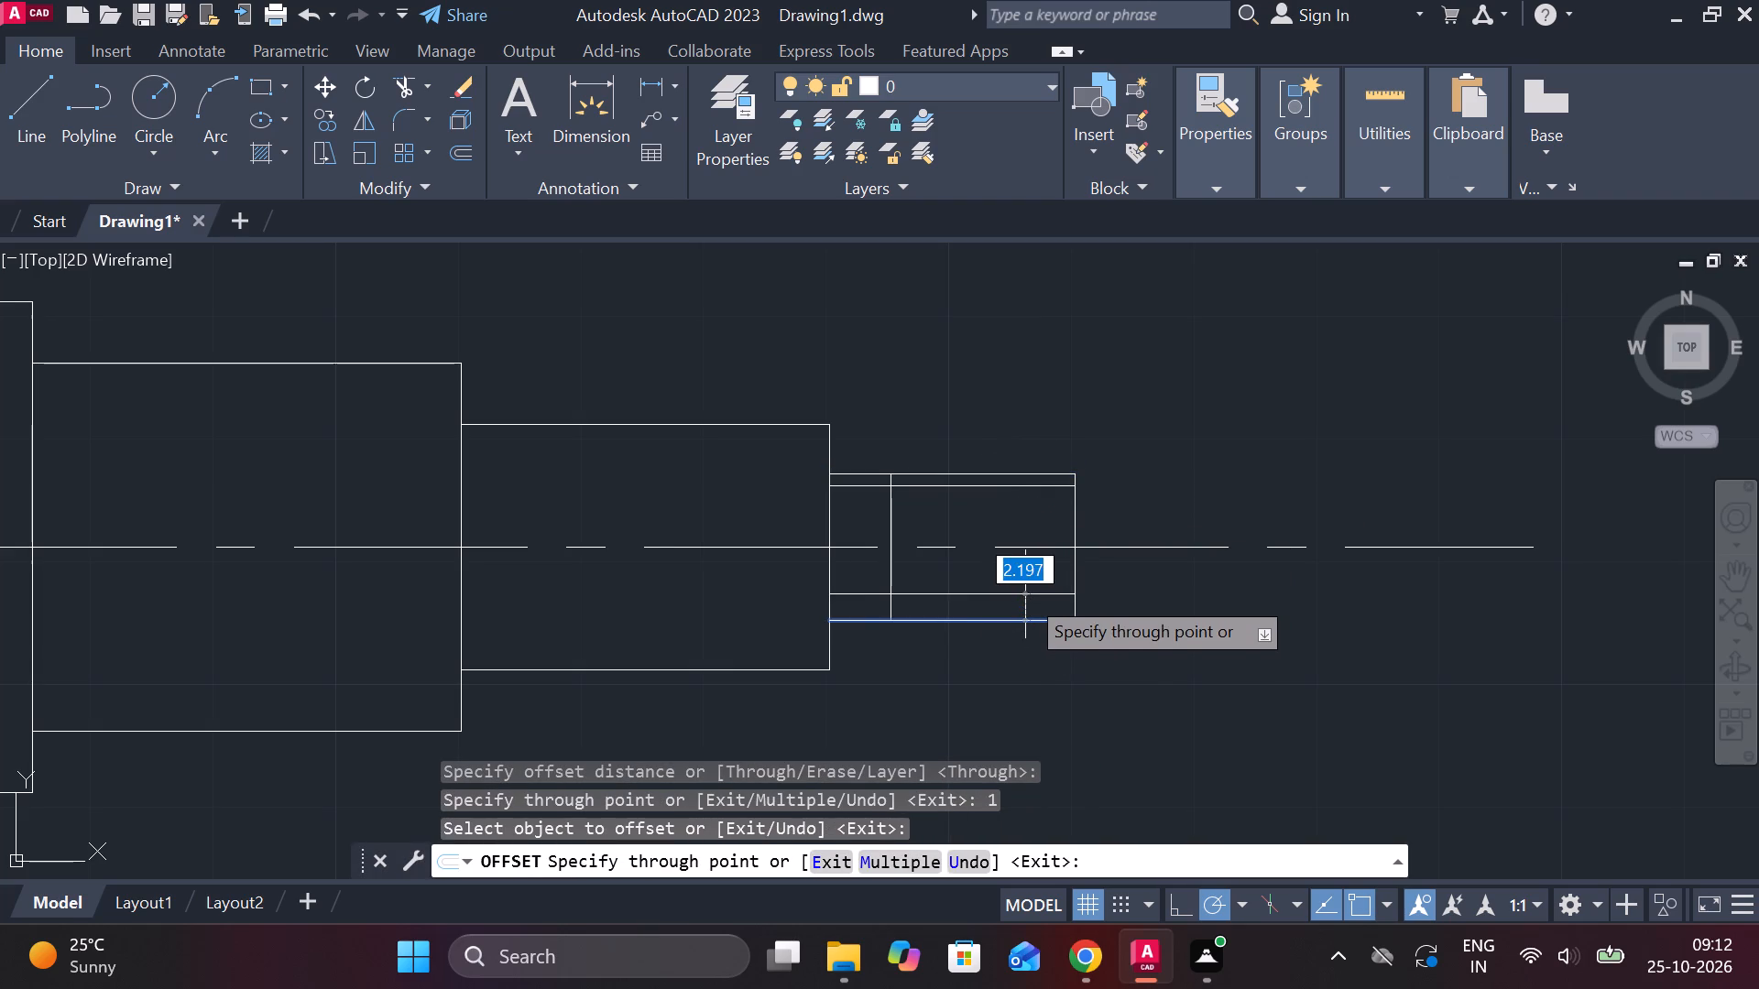
key(1)
key(v)
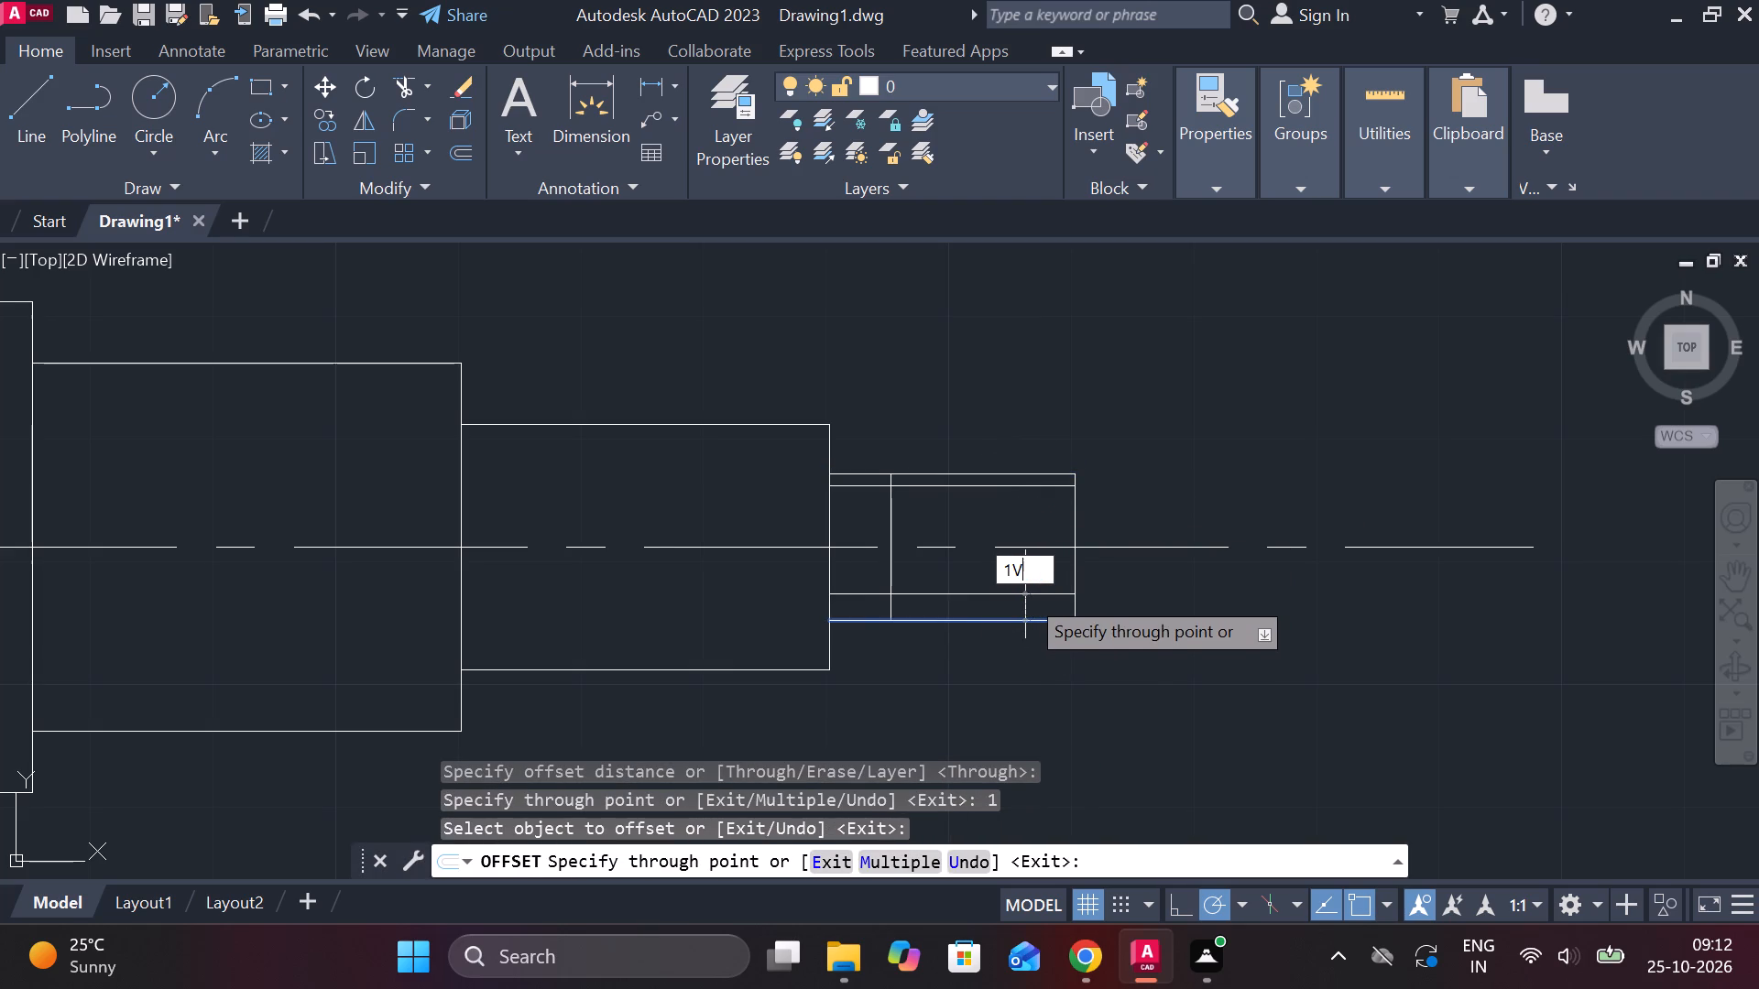
key(BackSpace)
key(Return)
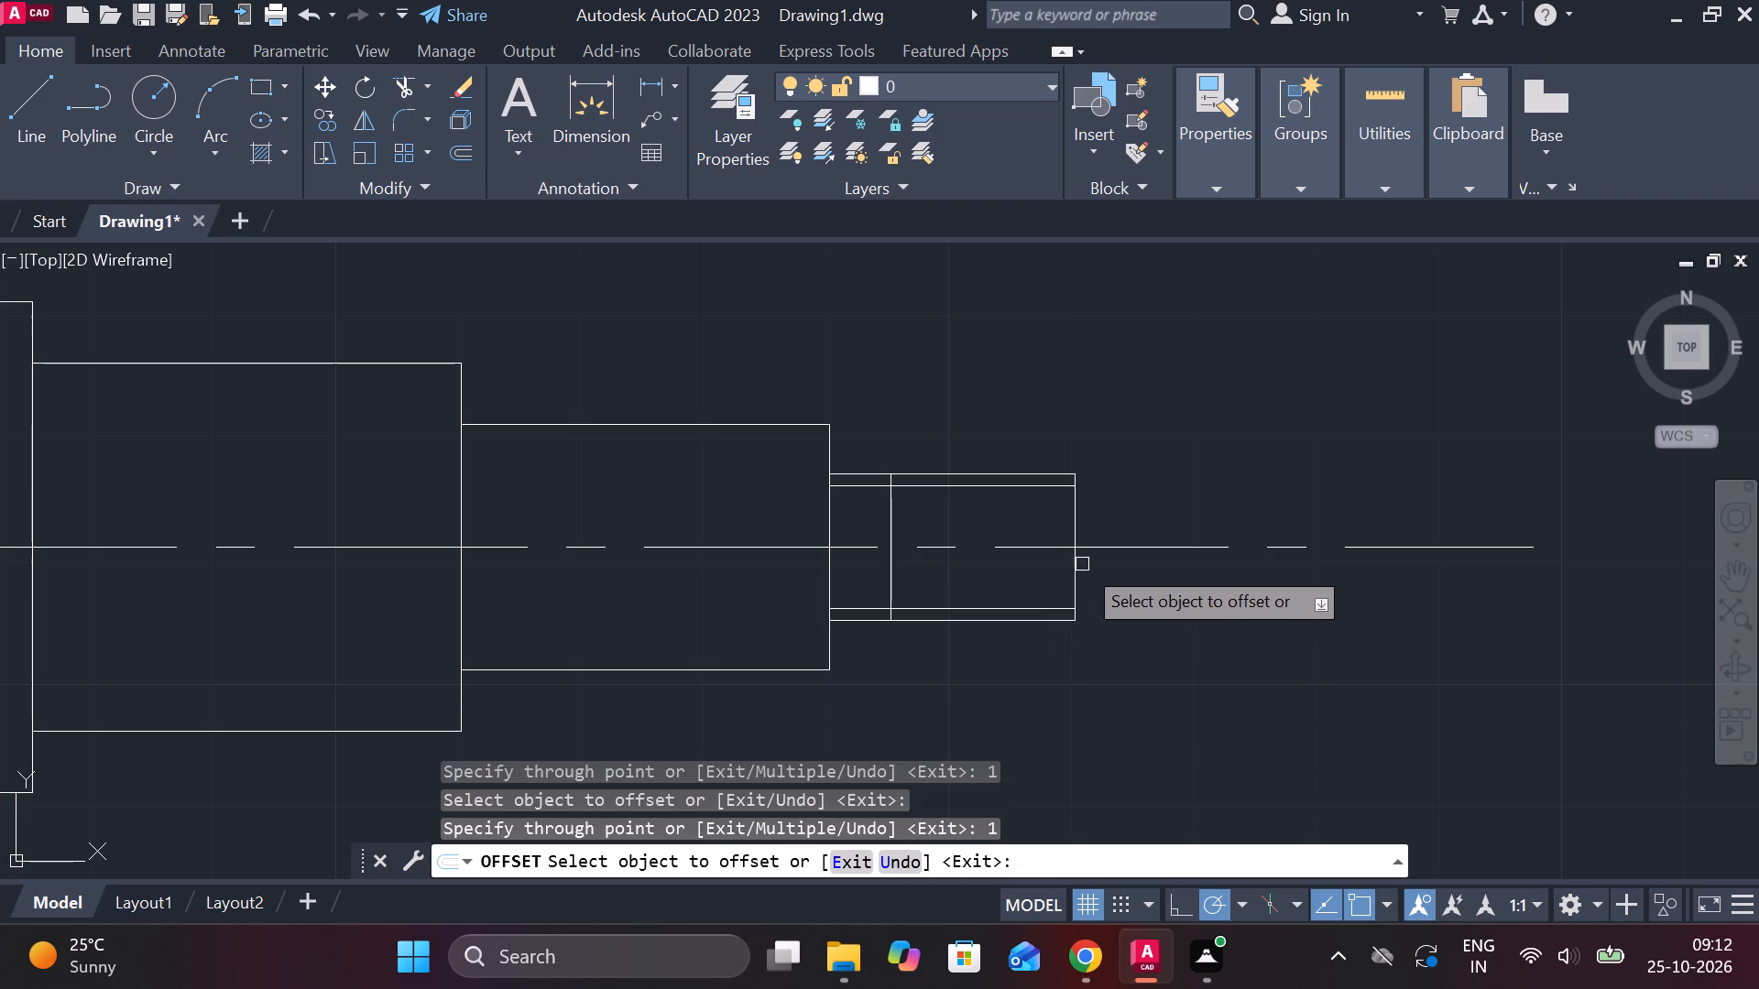
key(Escape)
text(CHA)
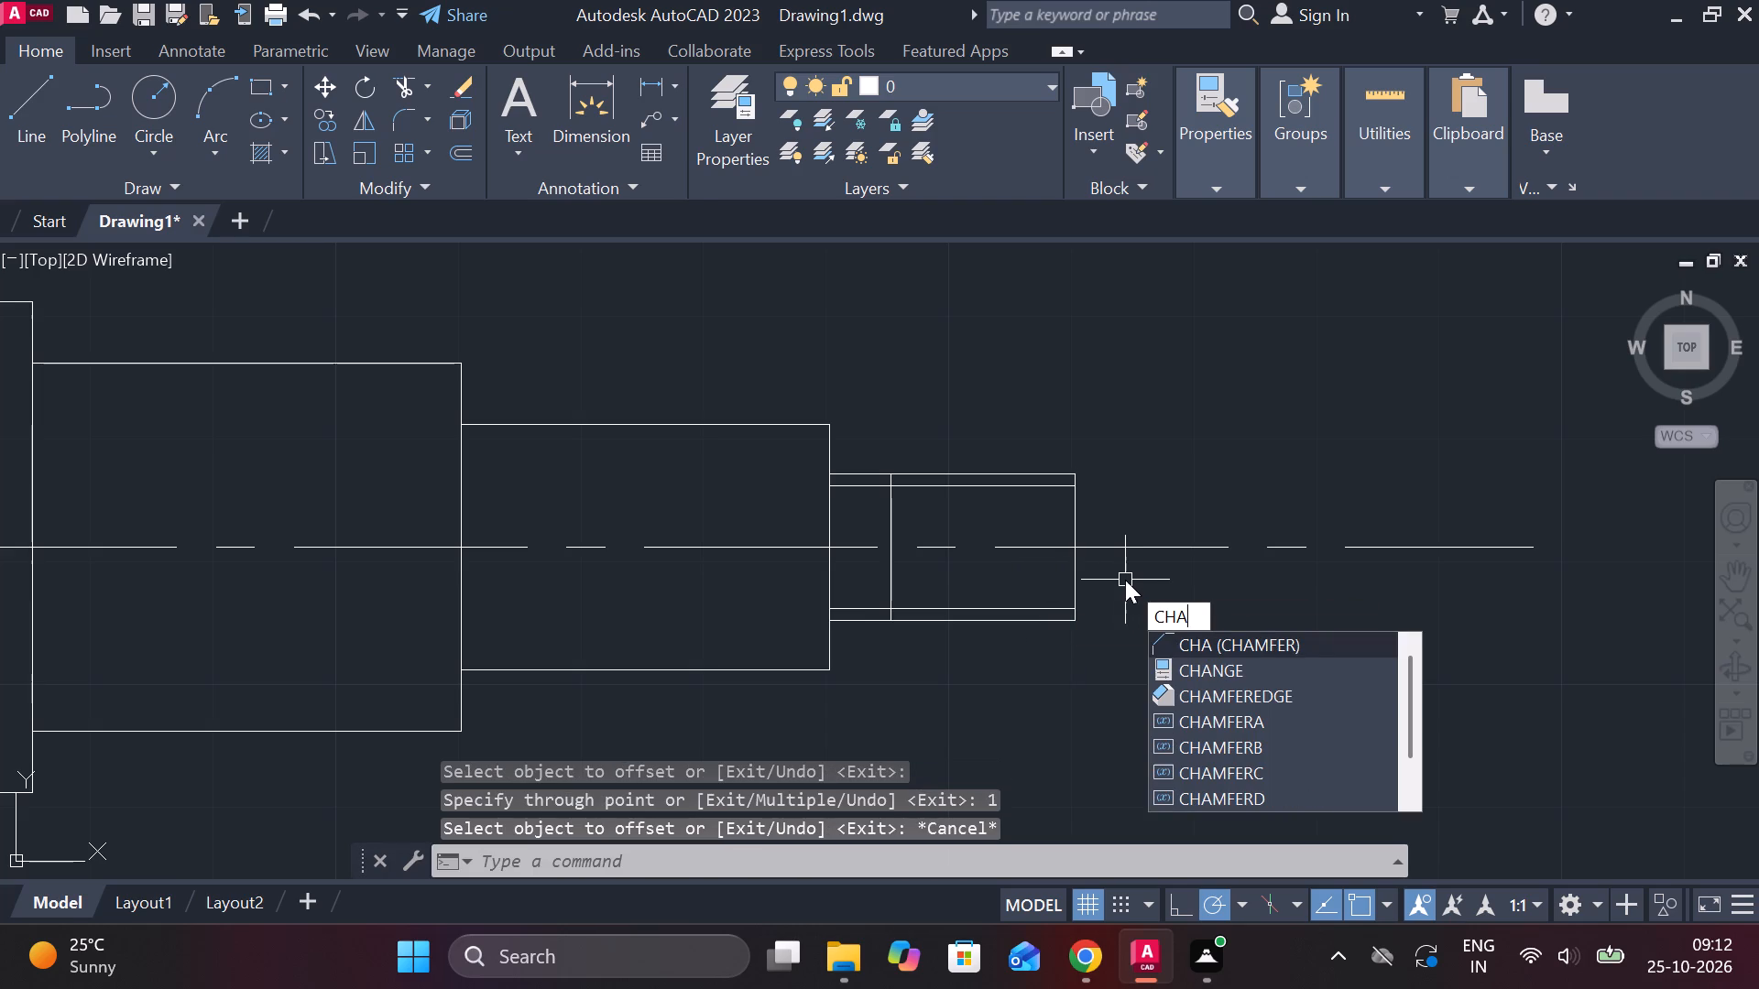
key(Escape)
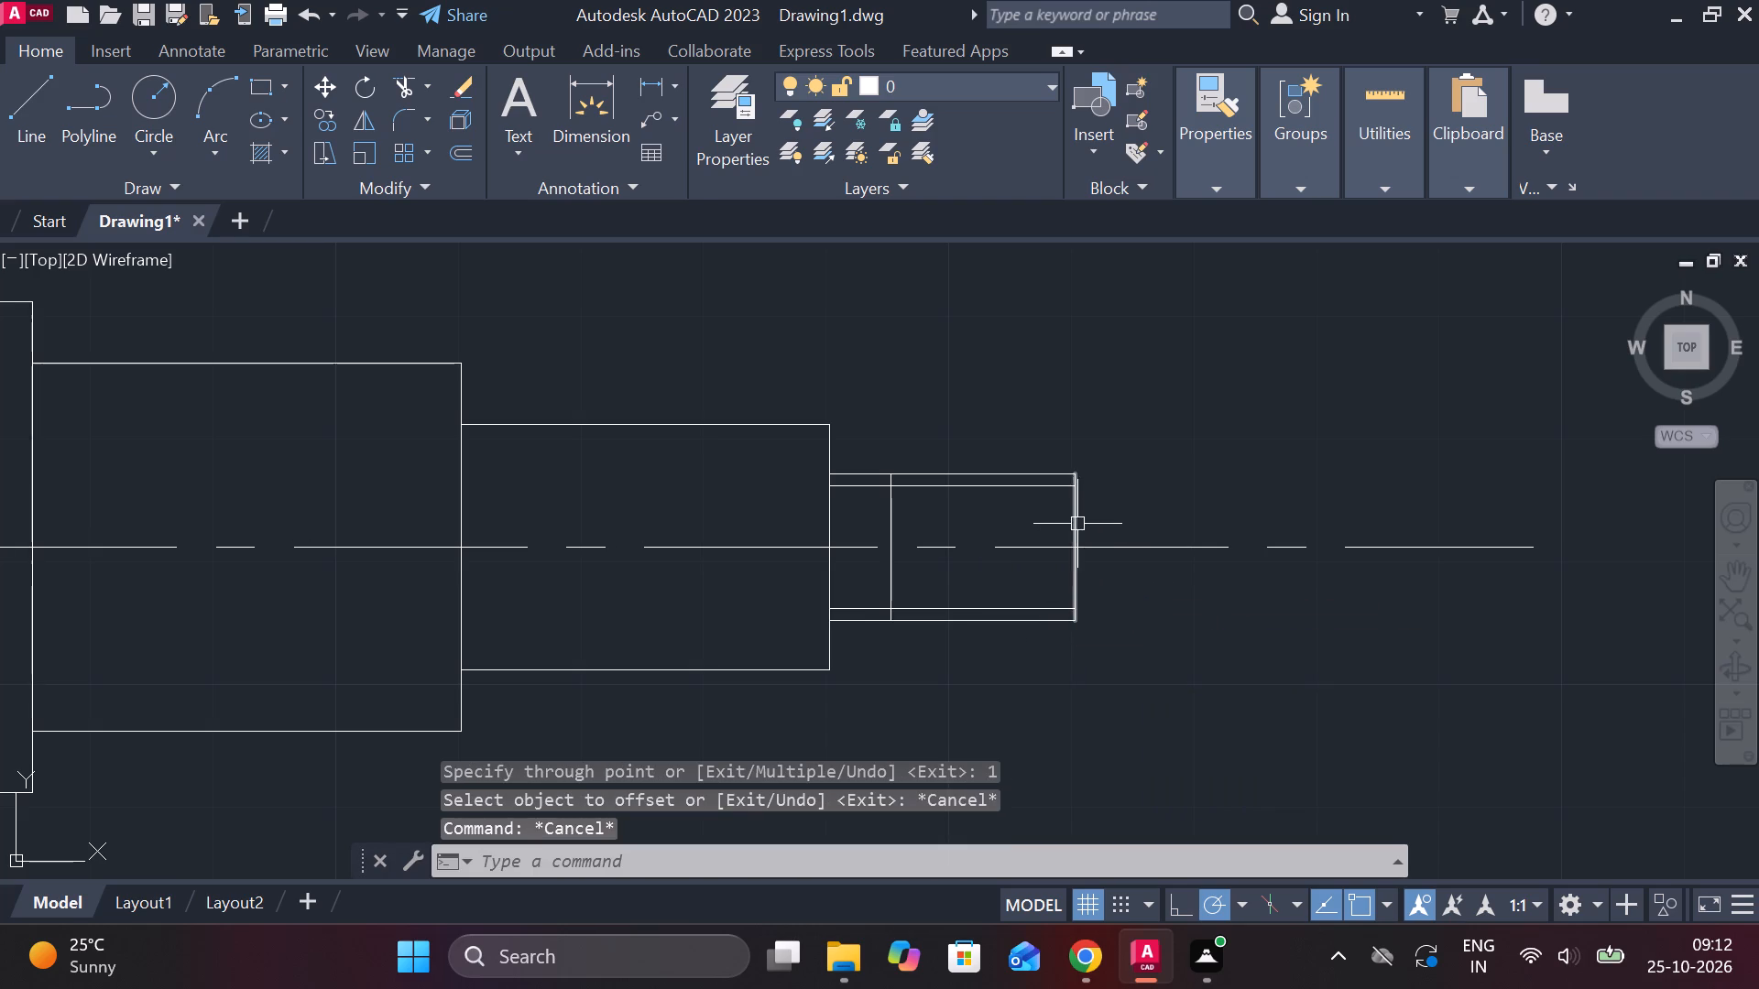
Offset the third section's vertical end edge 1 inward, toward the second section.
click(1069, 521)
key(o)
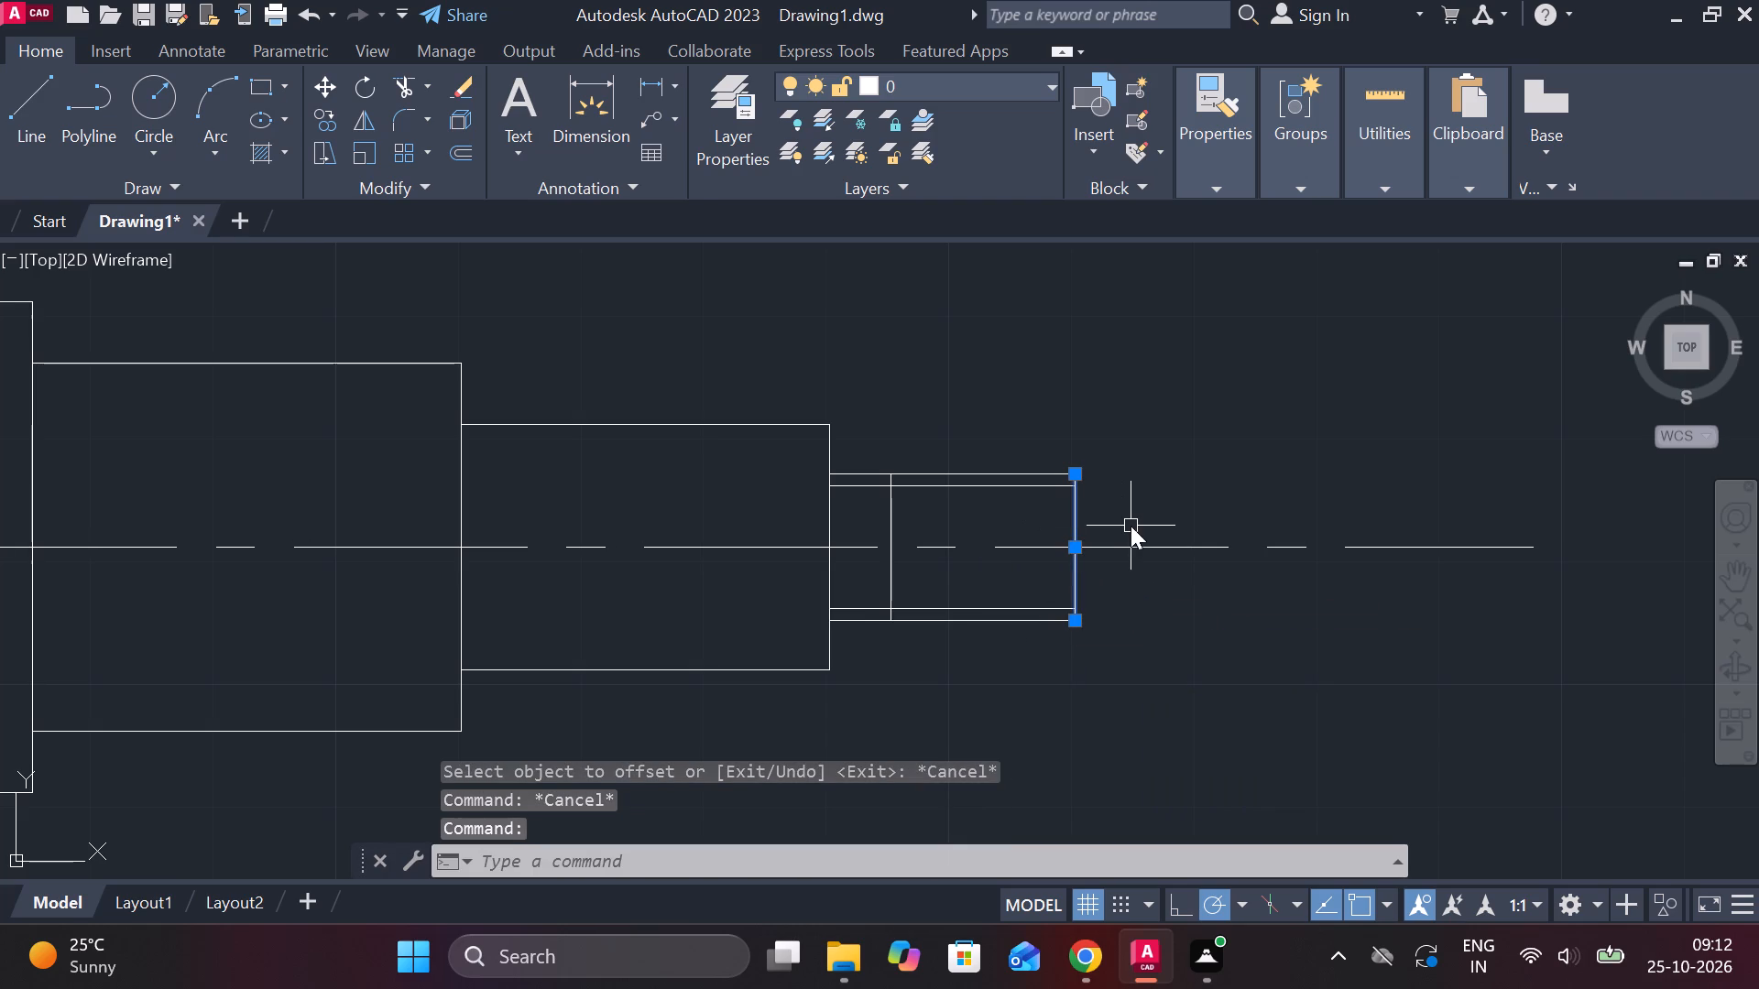
key(Return)
key(Return)
key(1)
key(Return)
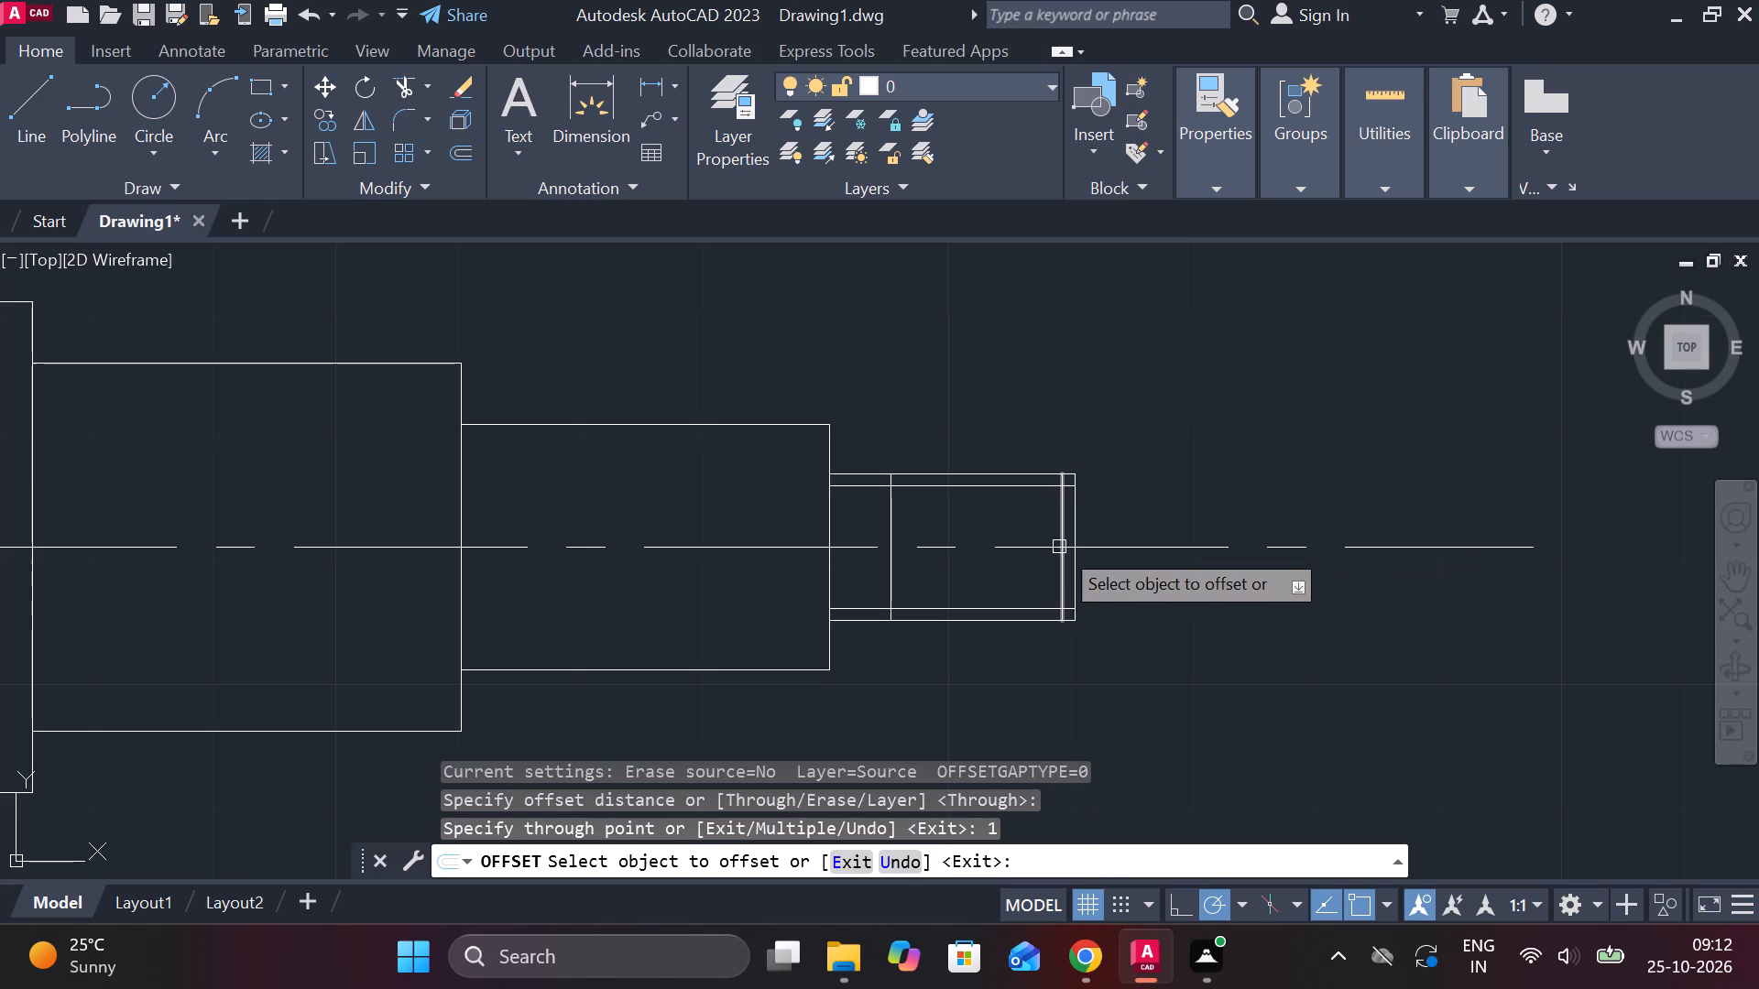
key(Escape)
Chamfer the upper corner at the third section's free end with length 1 and angle 45.
text(CHA)
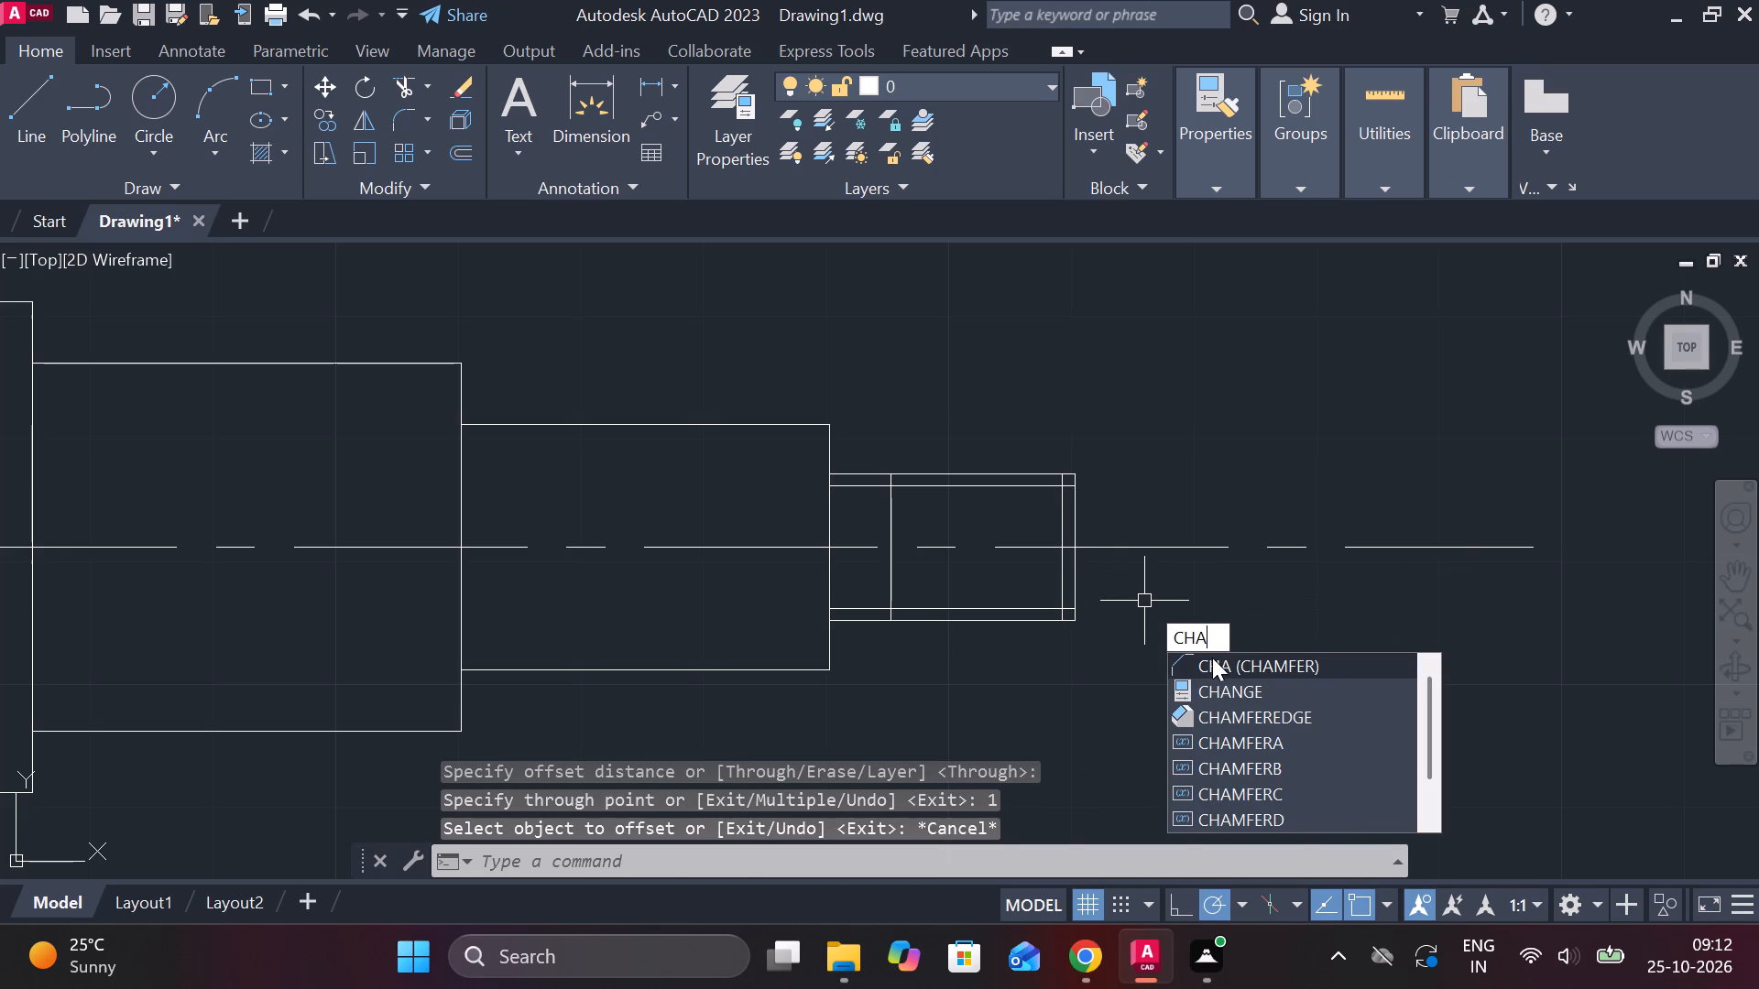
click(1212, 658)
scroll(1075, 494, up, 1)
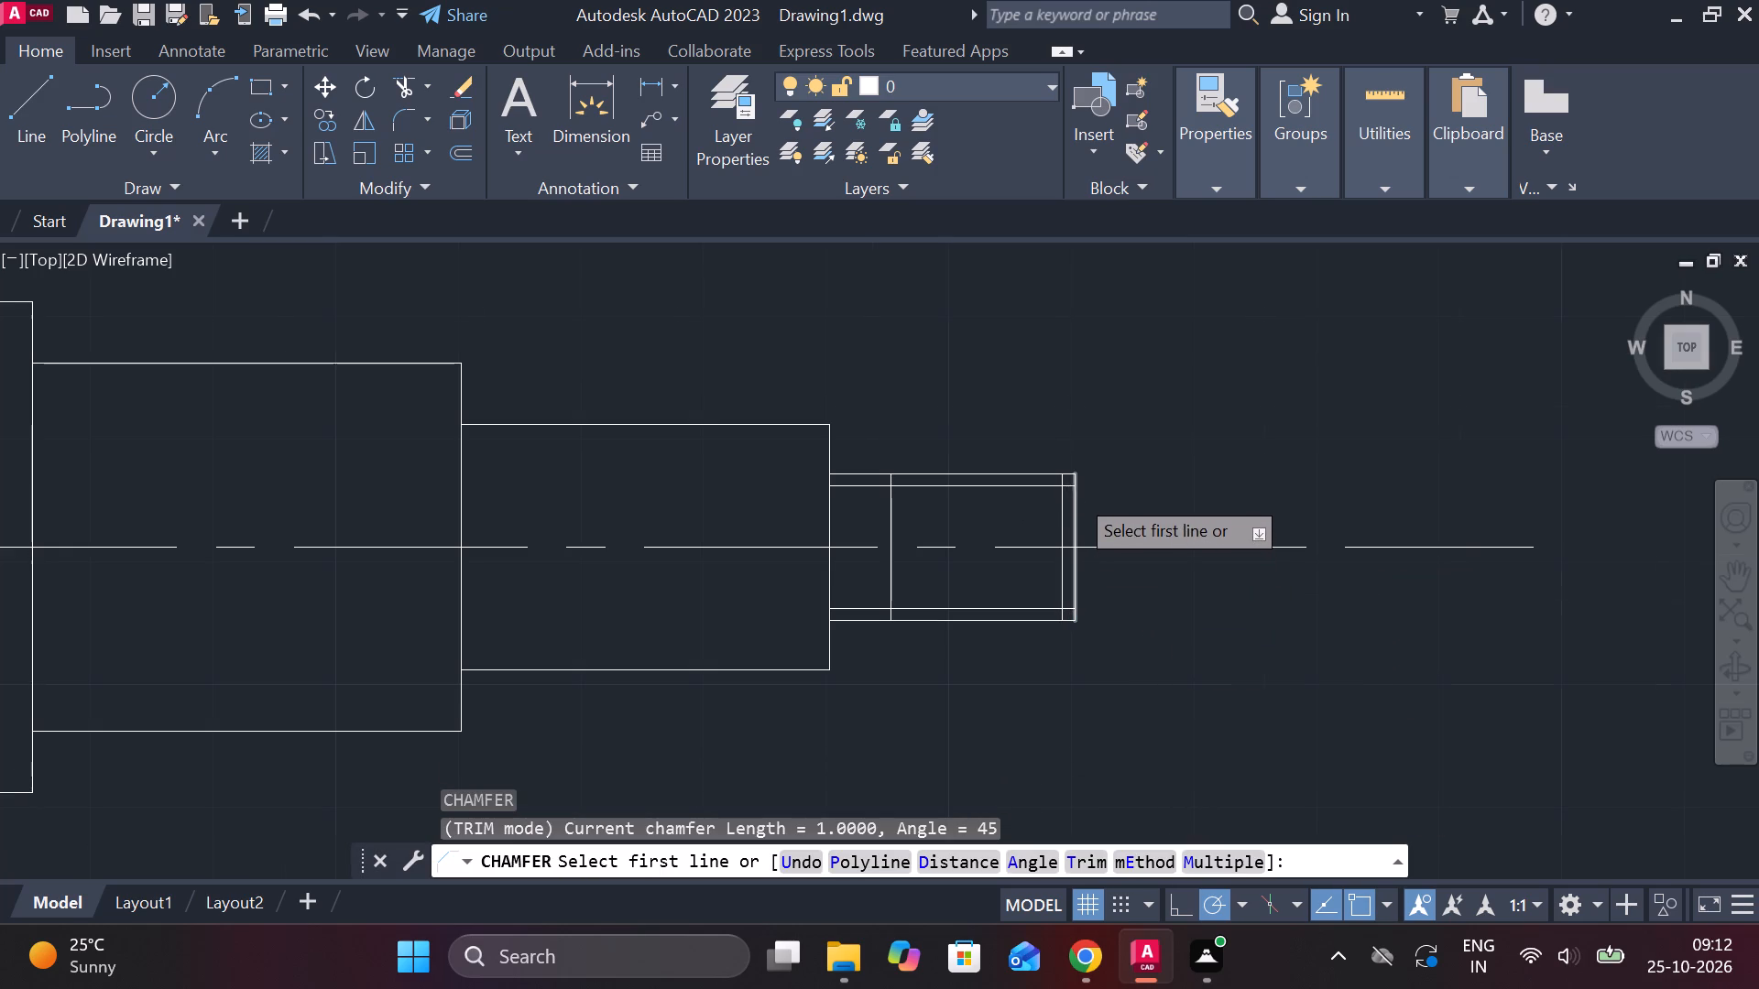
scroll(1075, 494, up, 2)
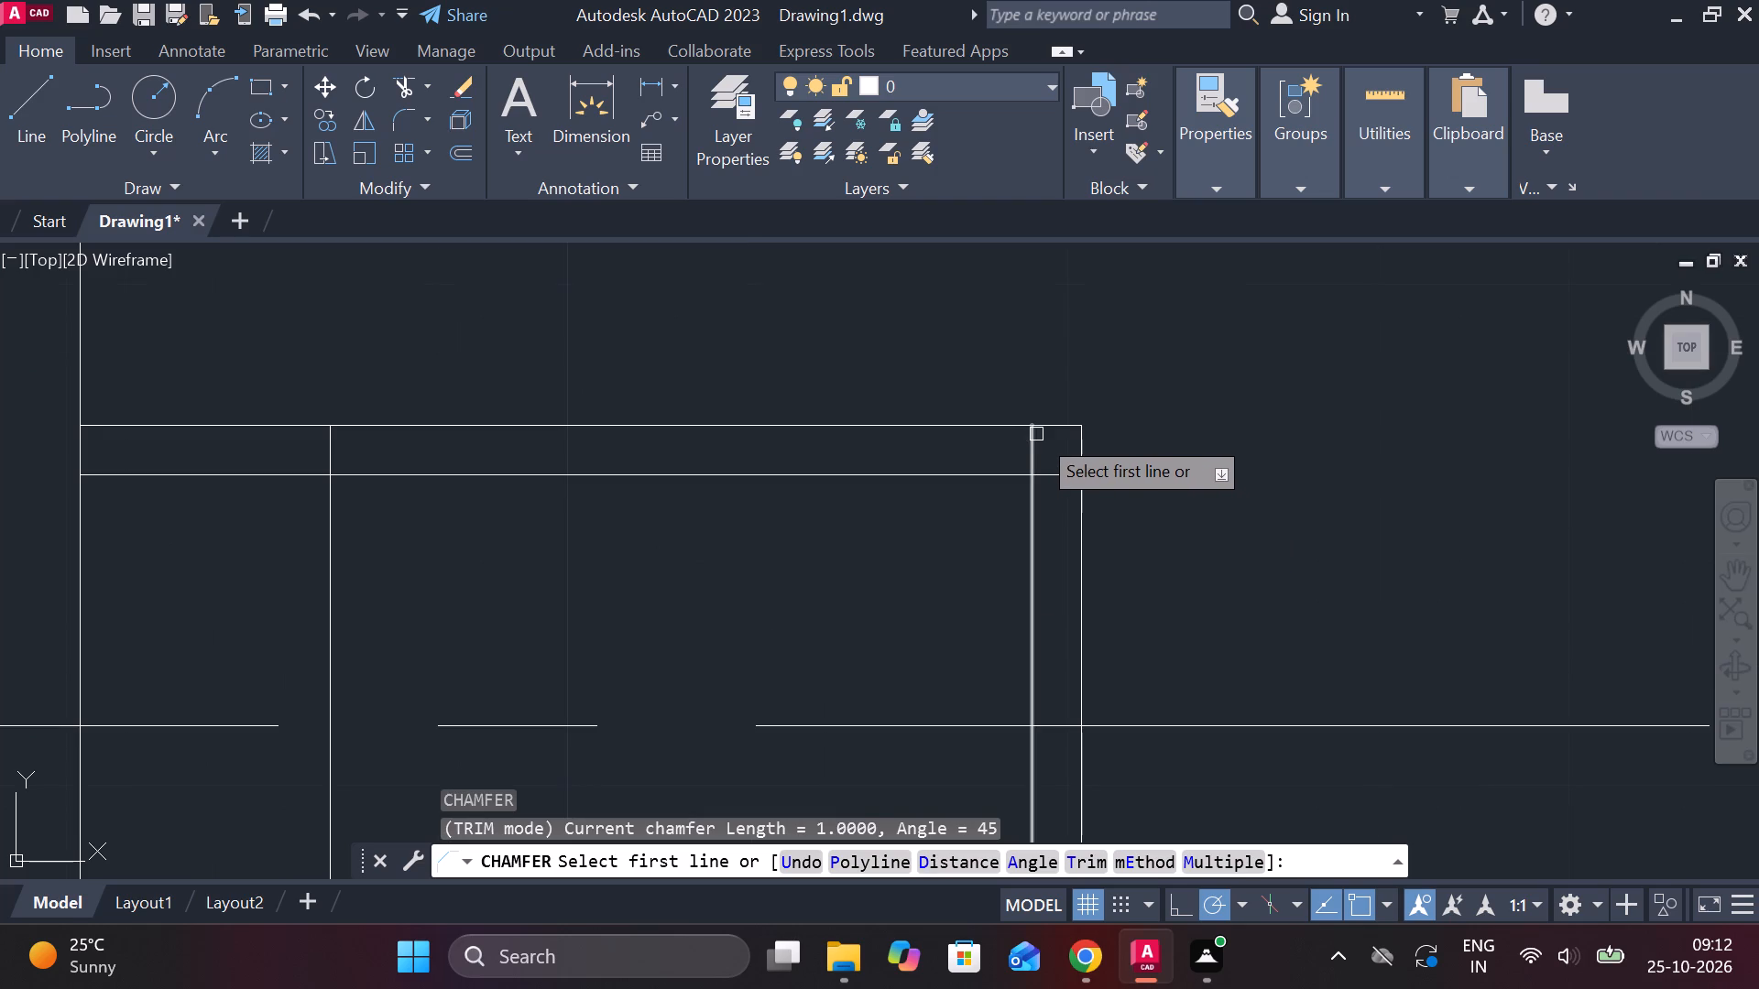
click(1066, 426)
click(1081, 458)
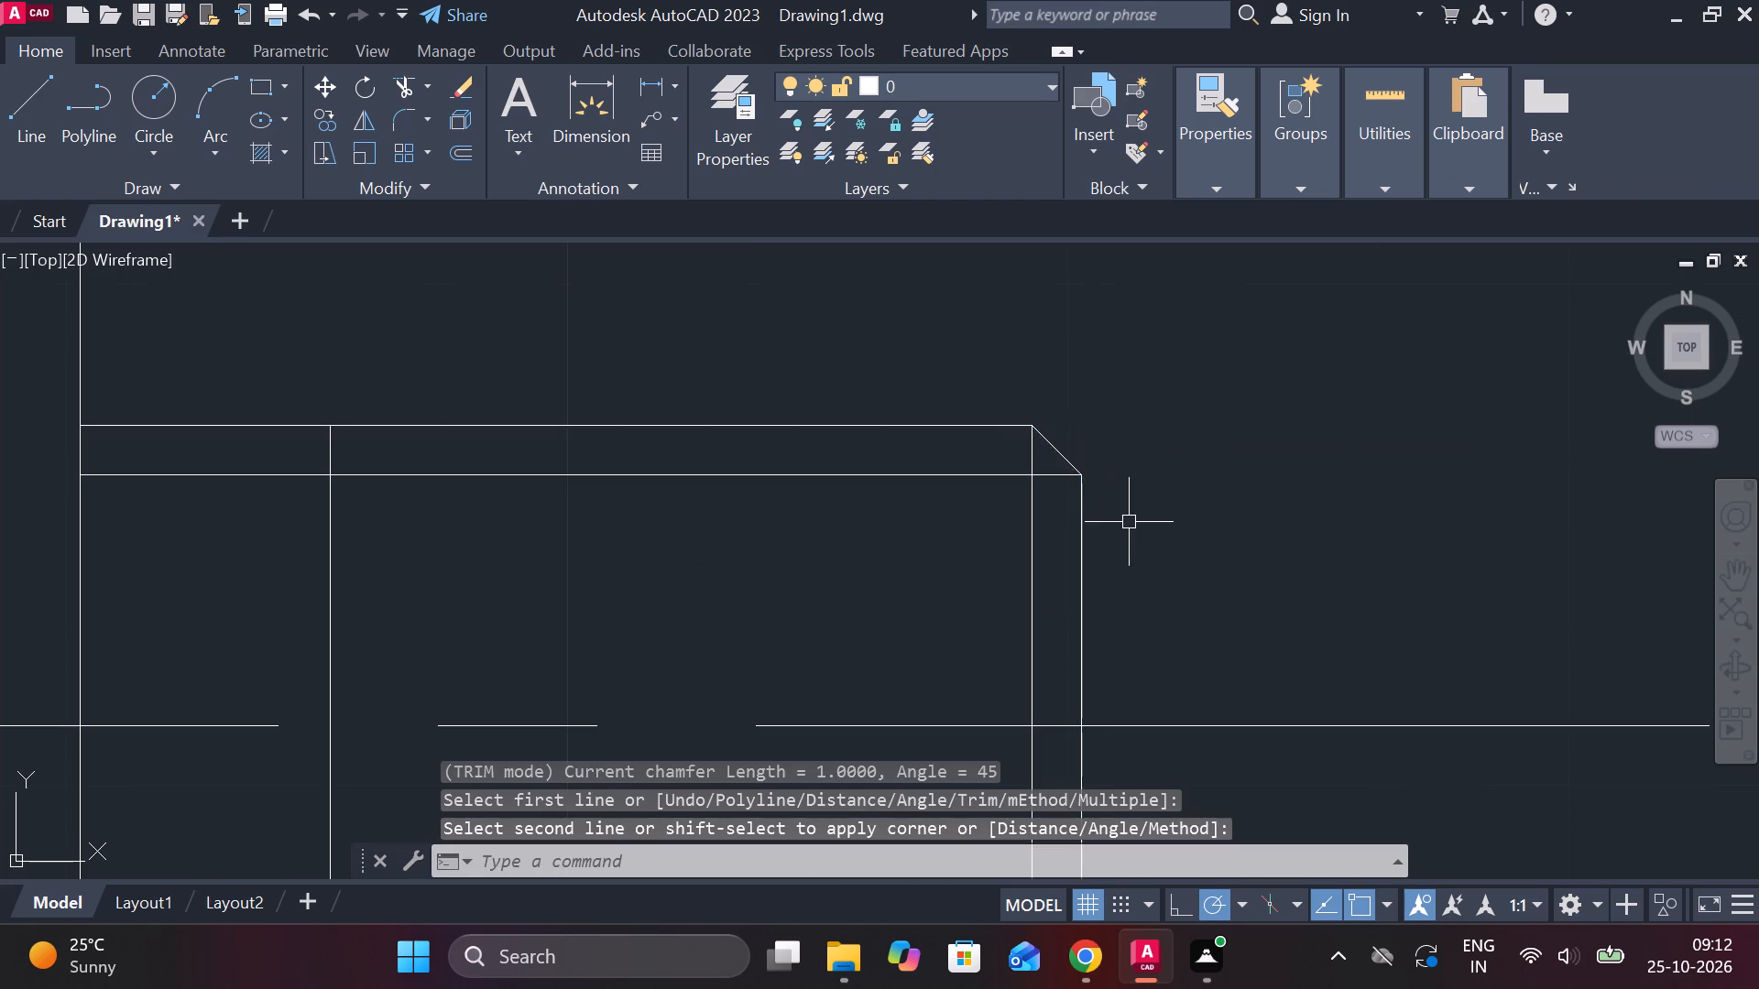
Chamfer the lower corner at the third section's free end with the same length 1 and angle 45.
scroll(1129, 522, down, 2)
drag(1079, 719, 1062, 722)
key(space)
scroll(1062, 722, up, 3)
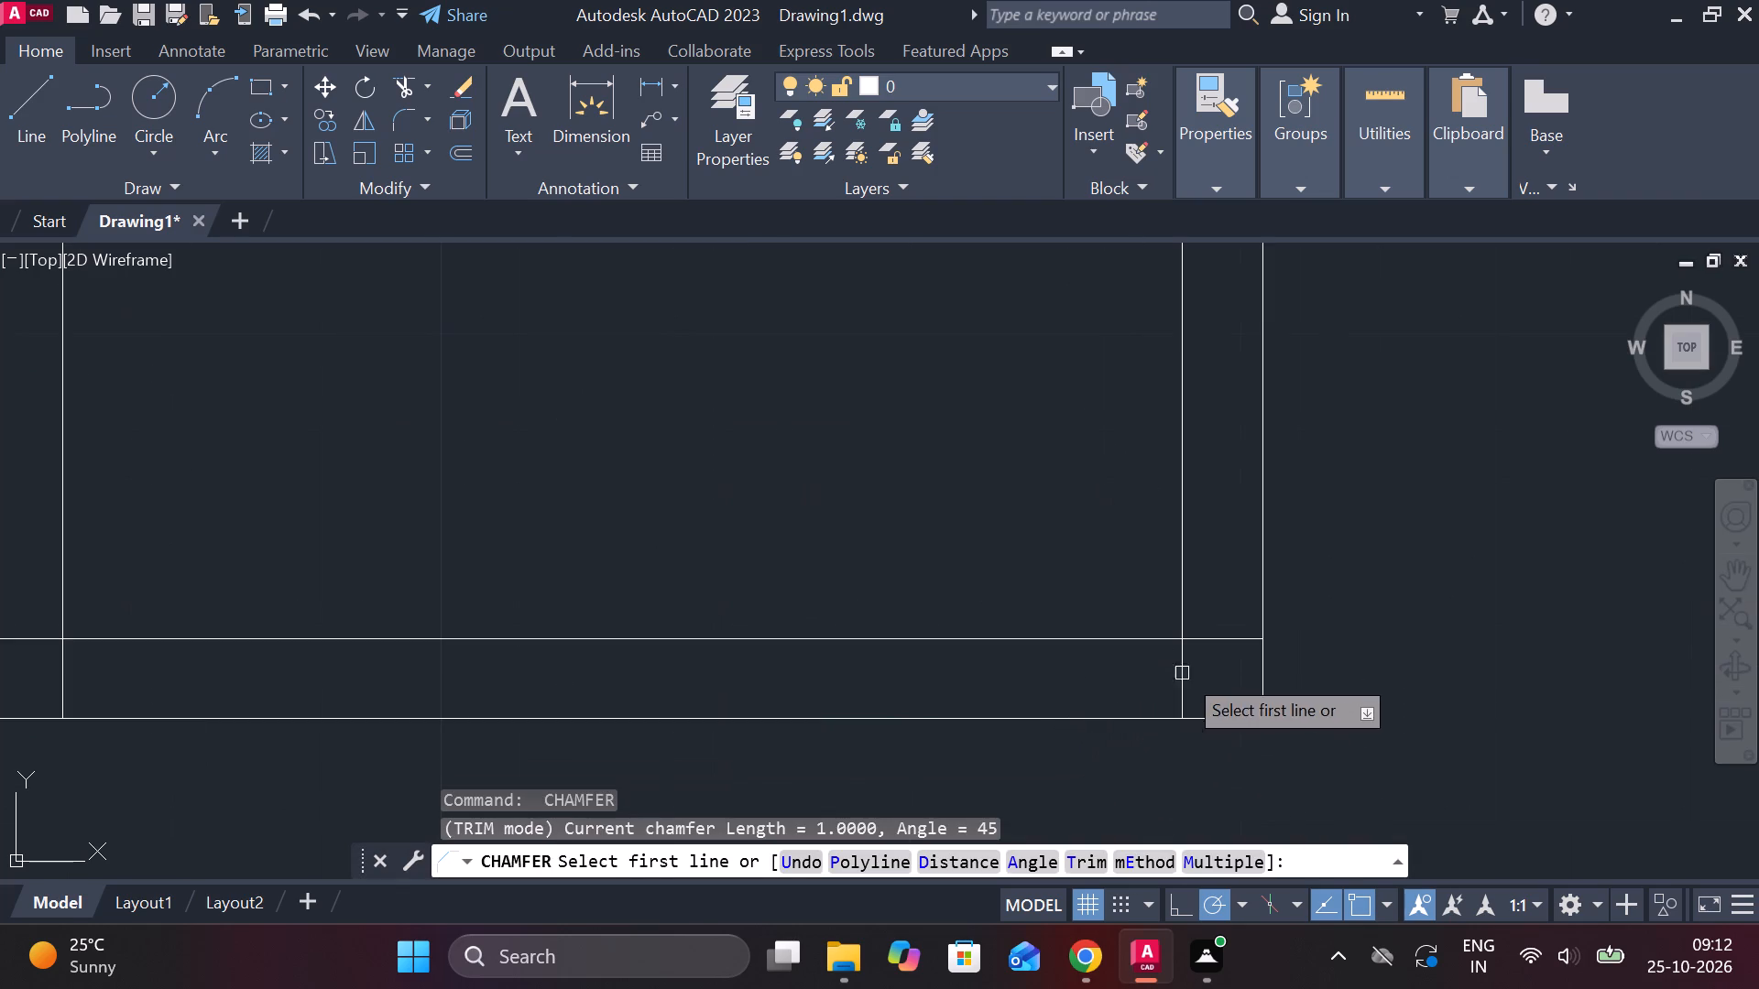
click(1259, 679)
click(1216, 725)
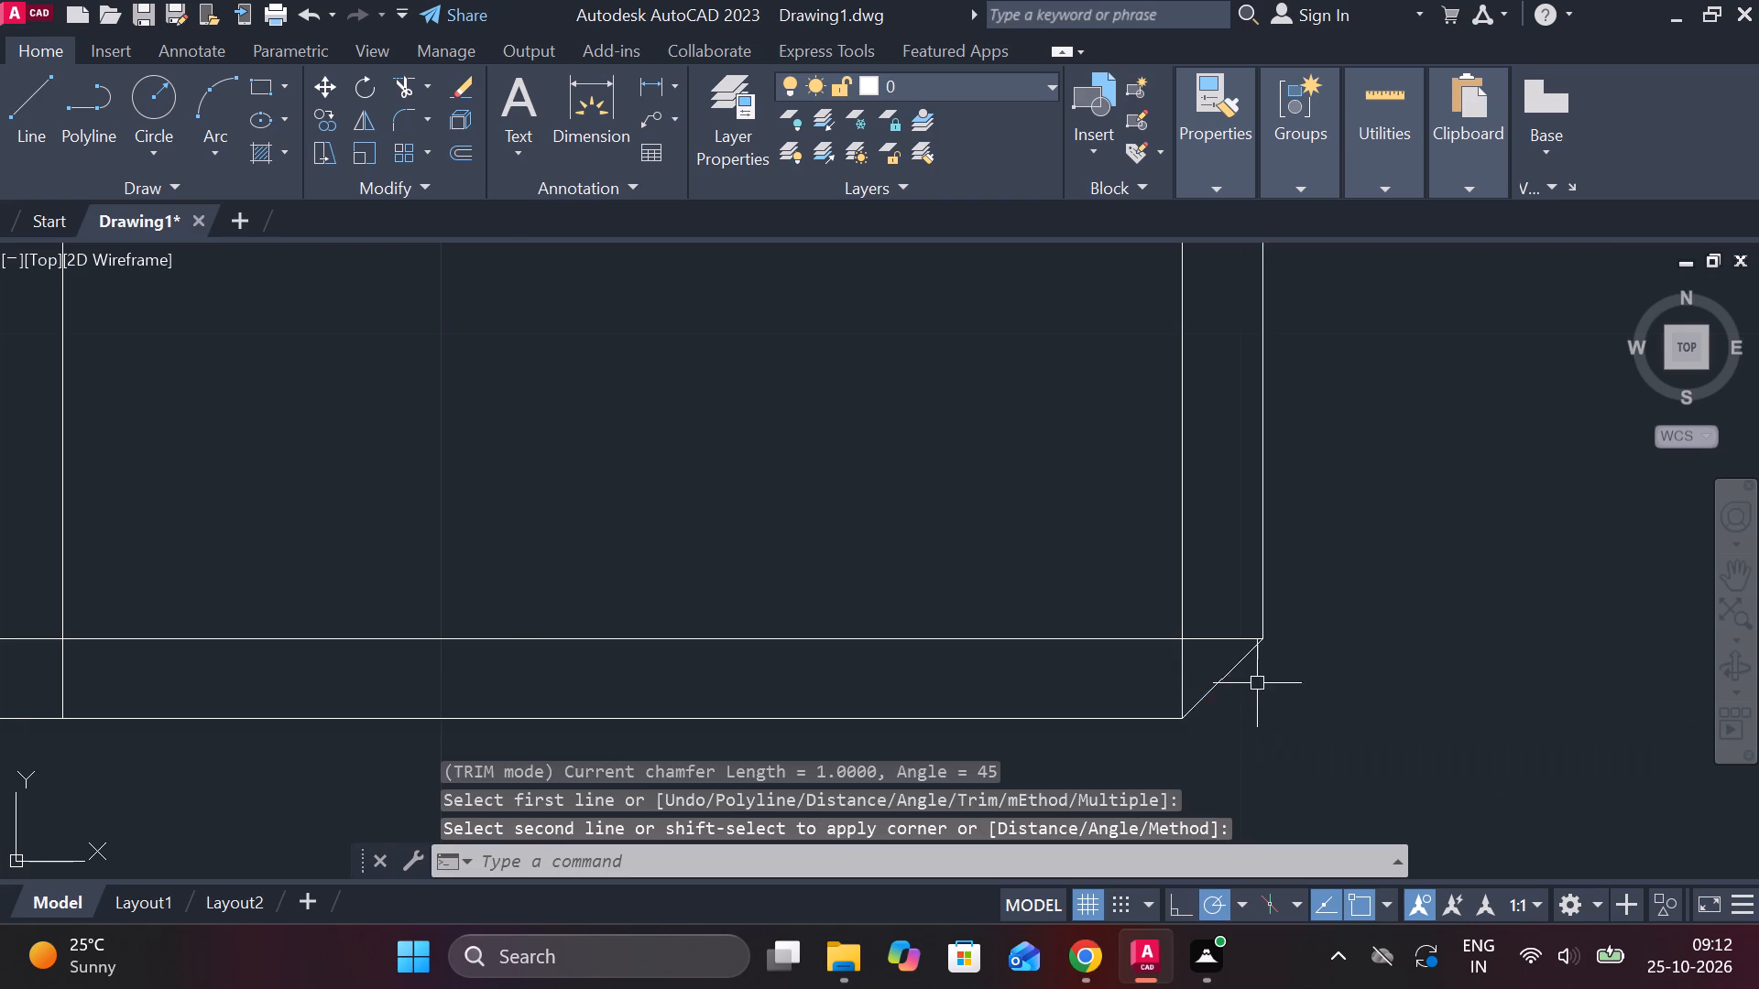
scroll(1259, 679, down, 3)
middle_drag(1292, 649, 1085, 668)
key(Escape)
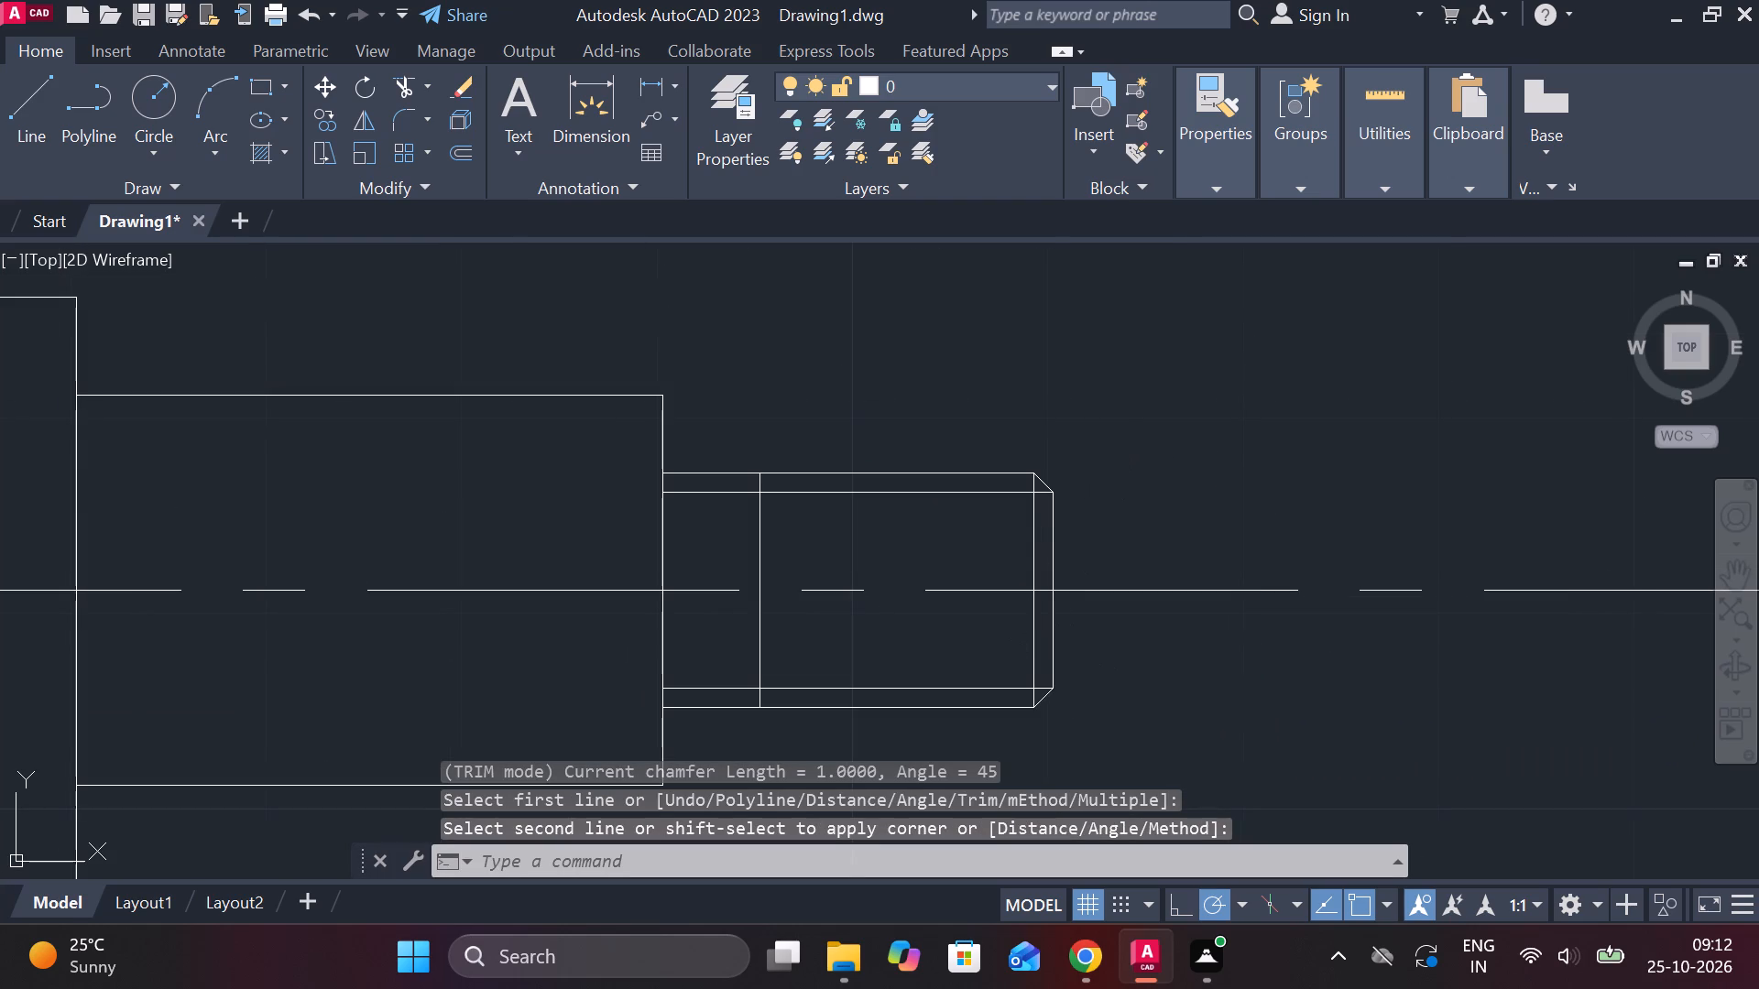
Trim both inner horizontal lines between the second section's end edge and the vertical line 15 from the shaft end.
text(TR)
key(space)
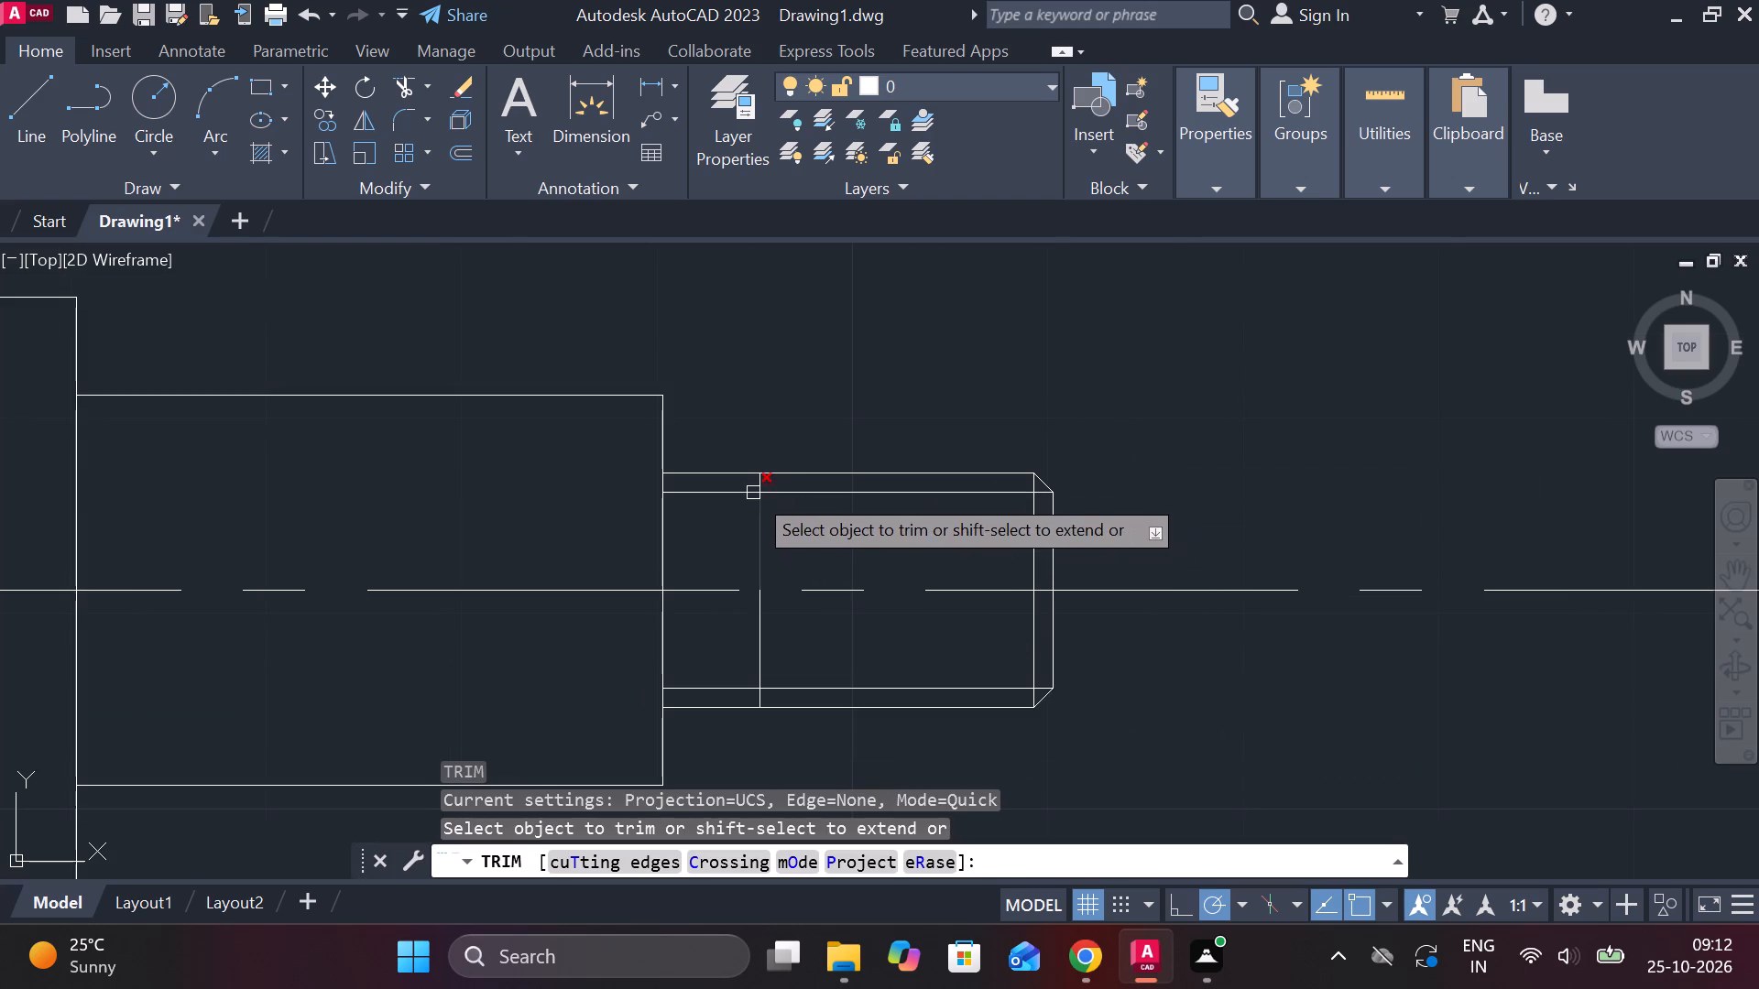
click(744, 493)
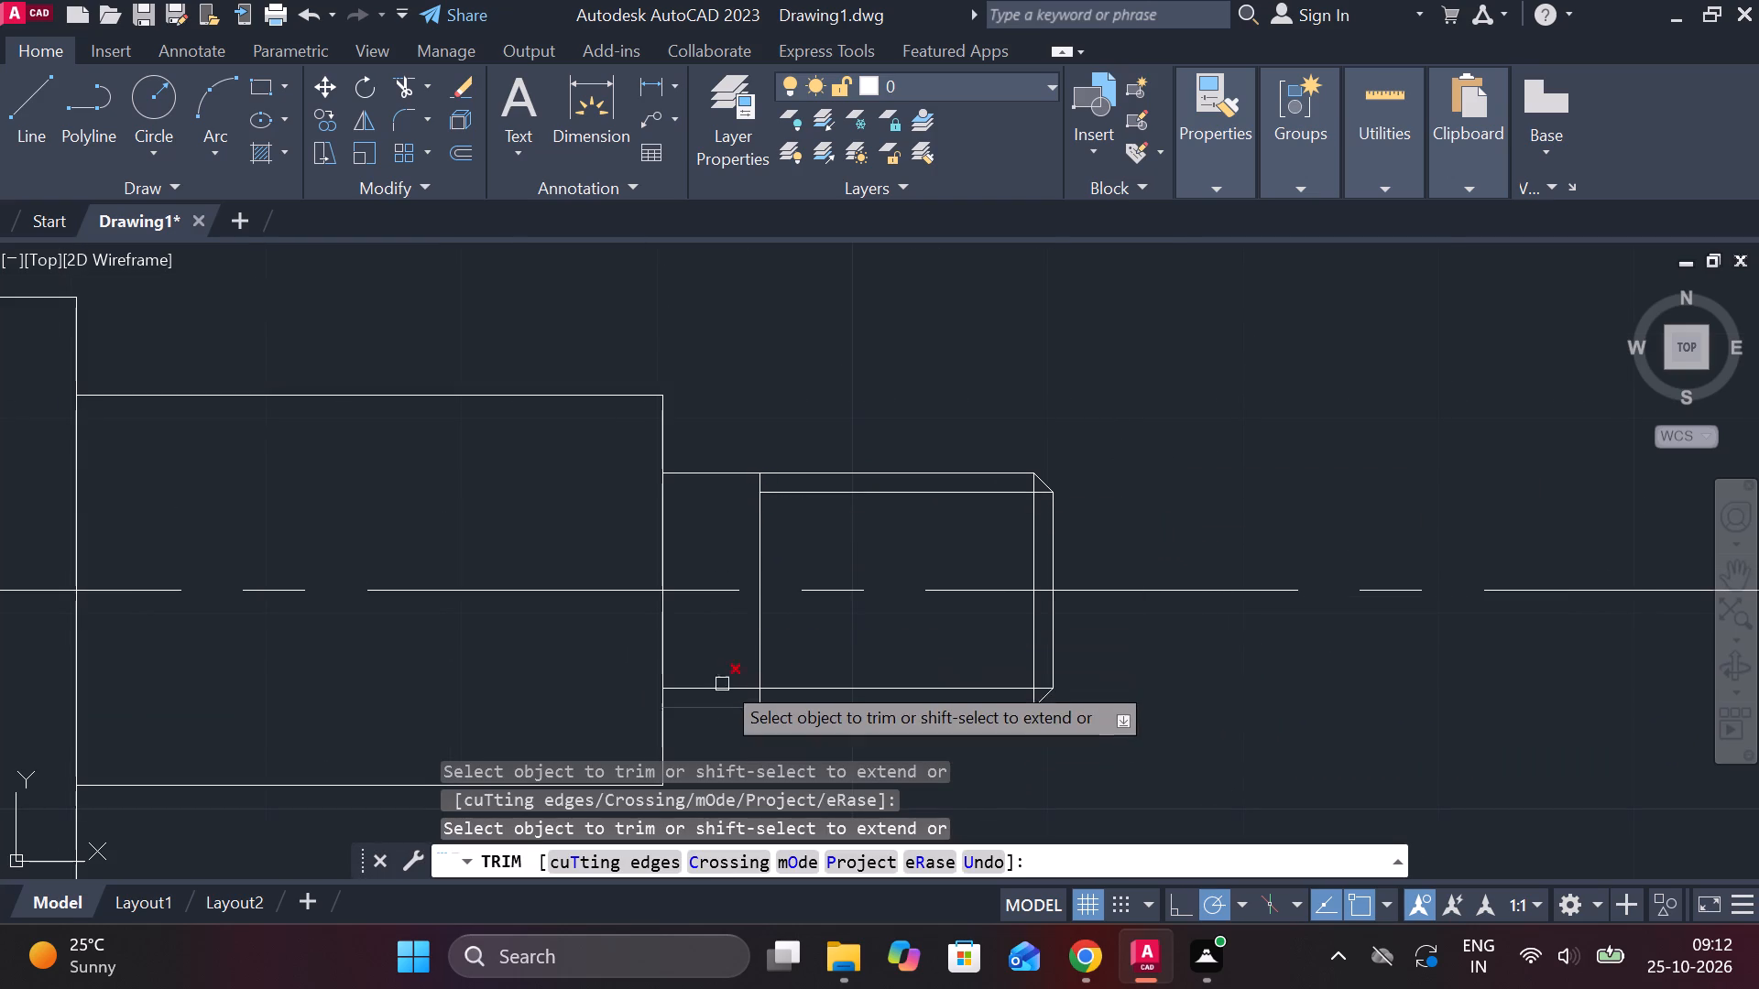
click(723, 691)
scroll(1016, 610, down, 3)
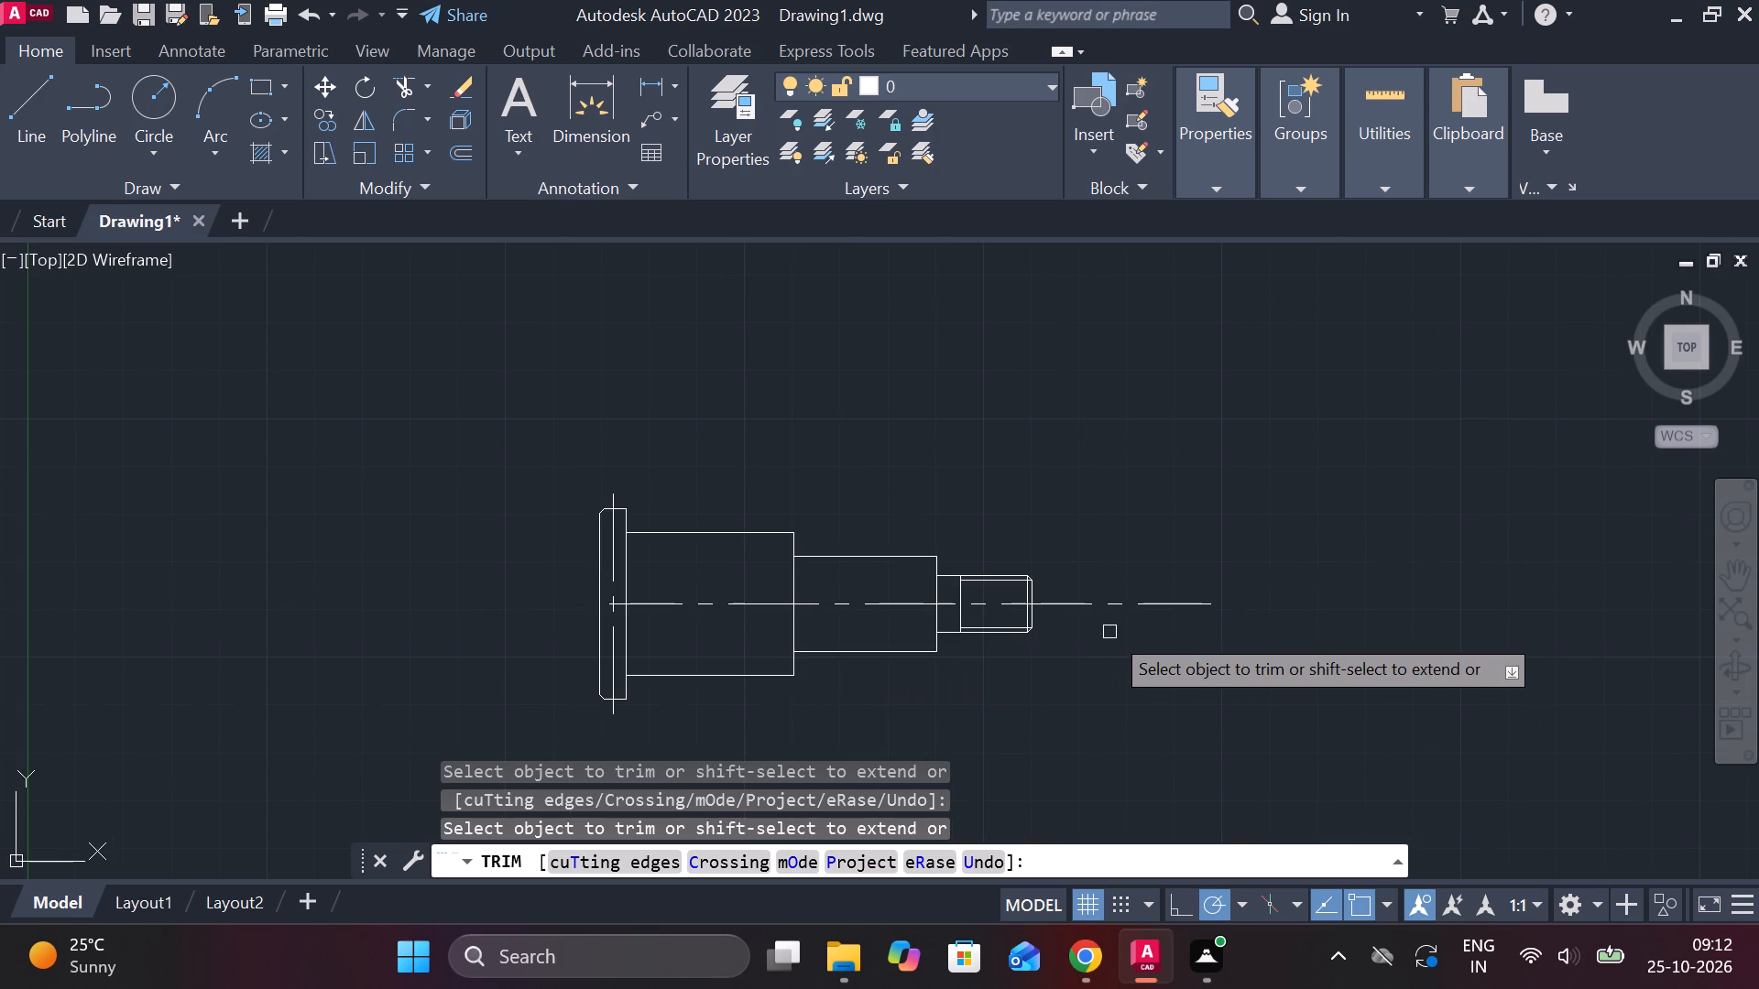
key(Escape)
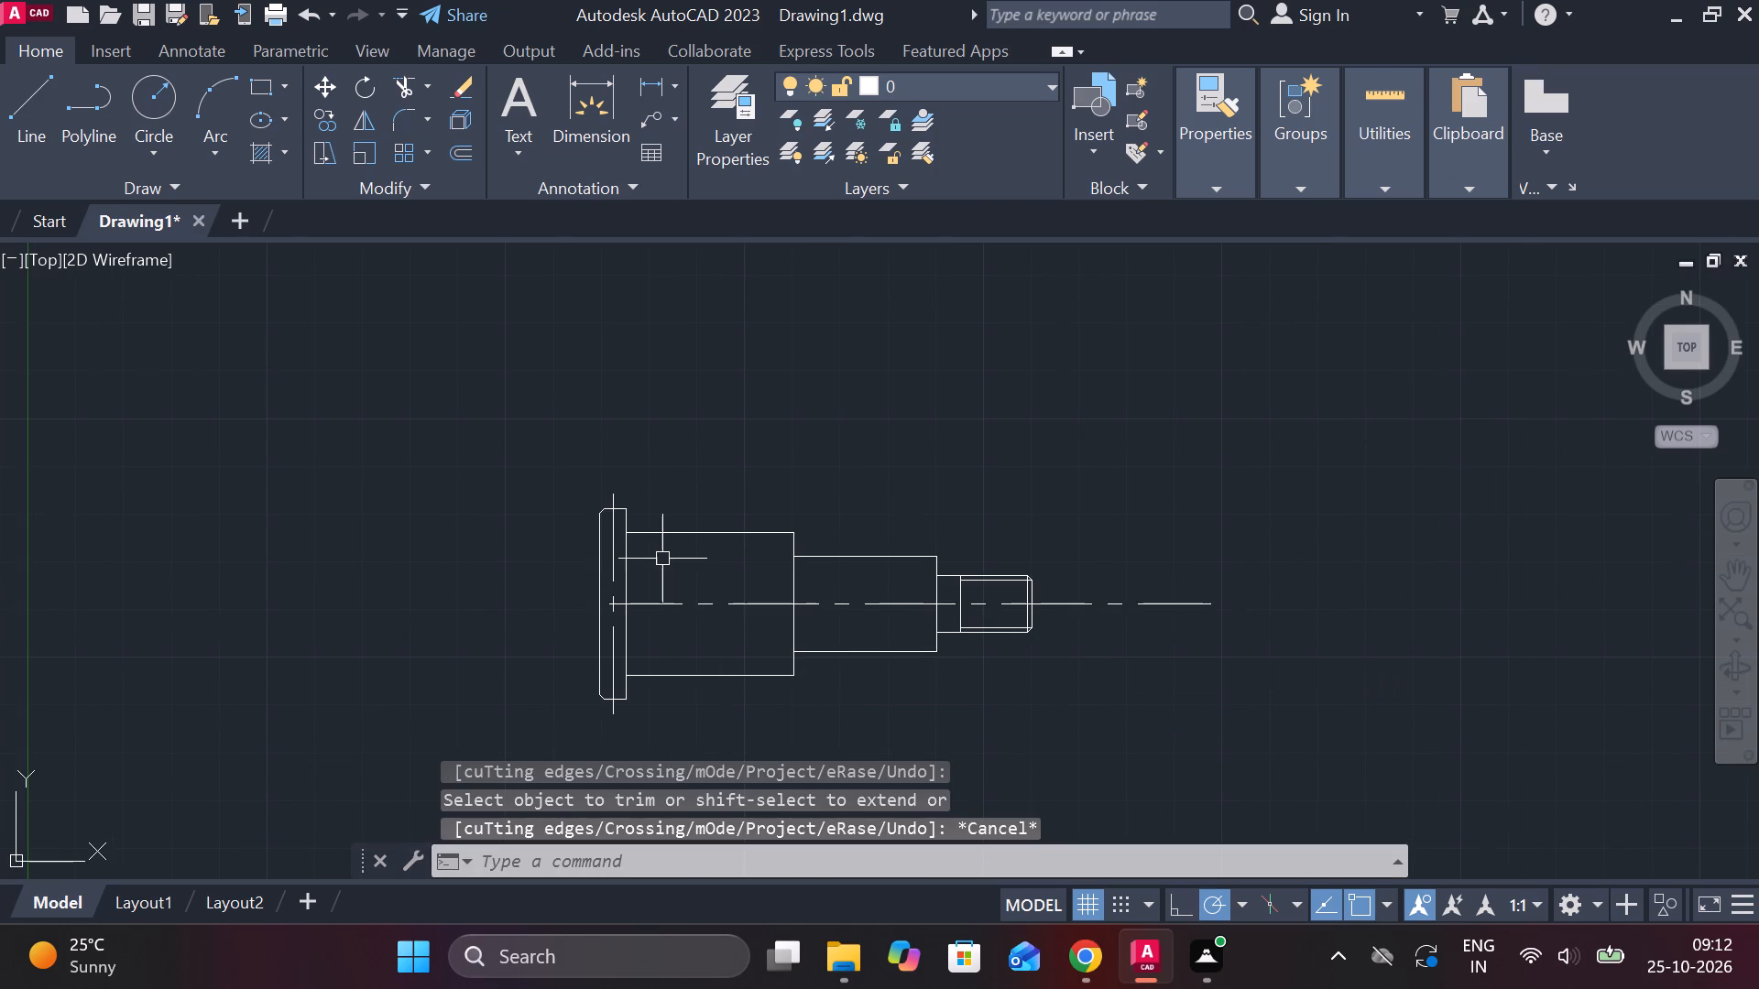
Erase the vertical centerline running through the head.
scroll(648, 520, up, 1)
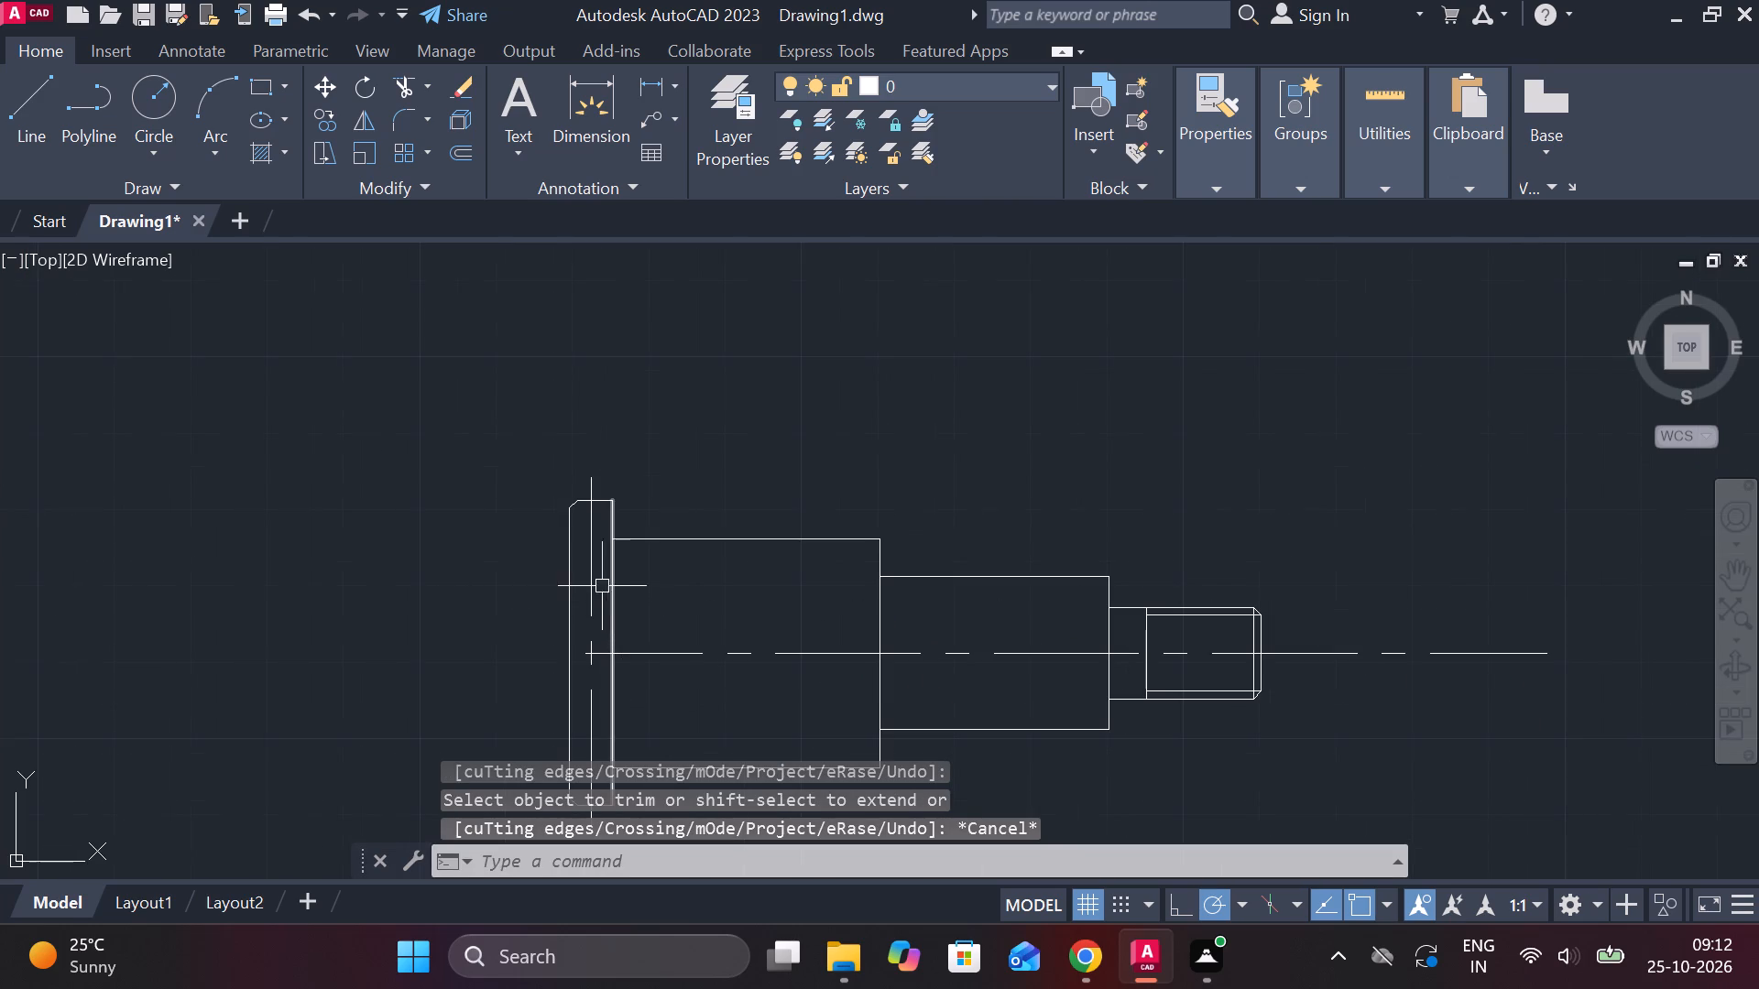
click(589, 571)
text(E)
key(space)
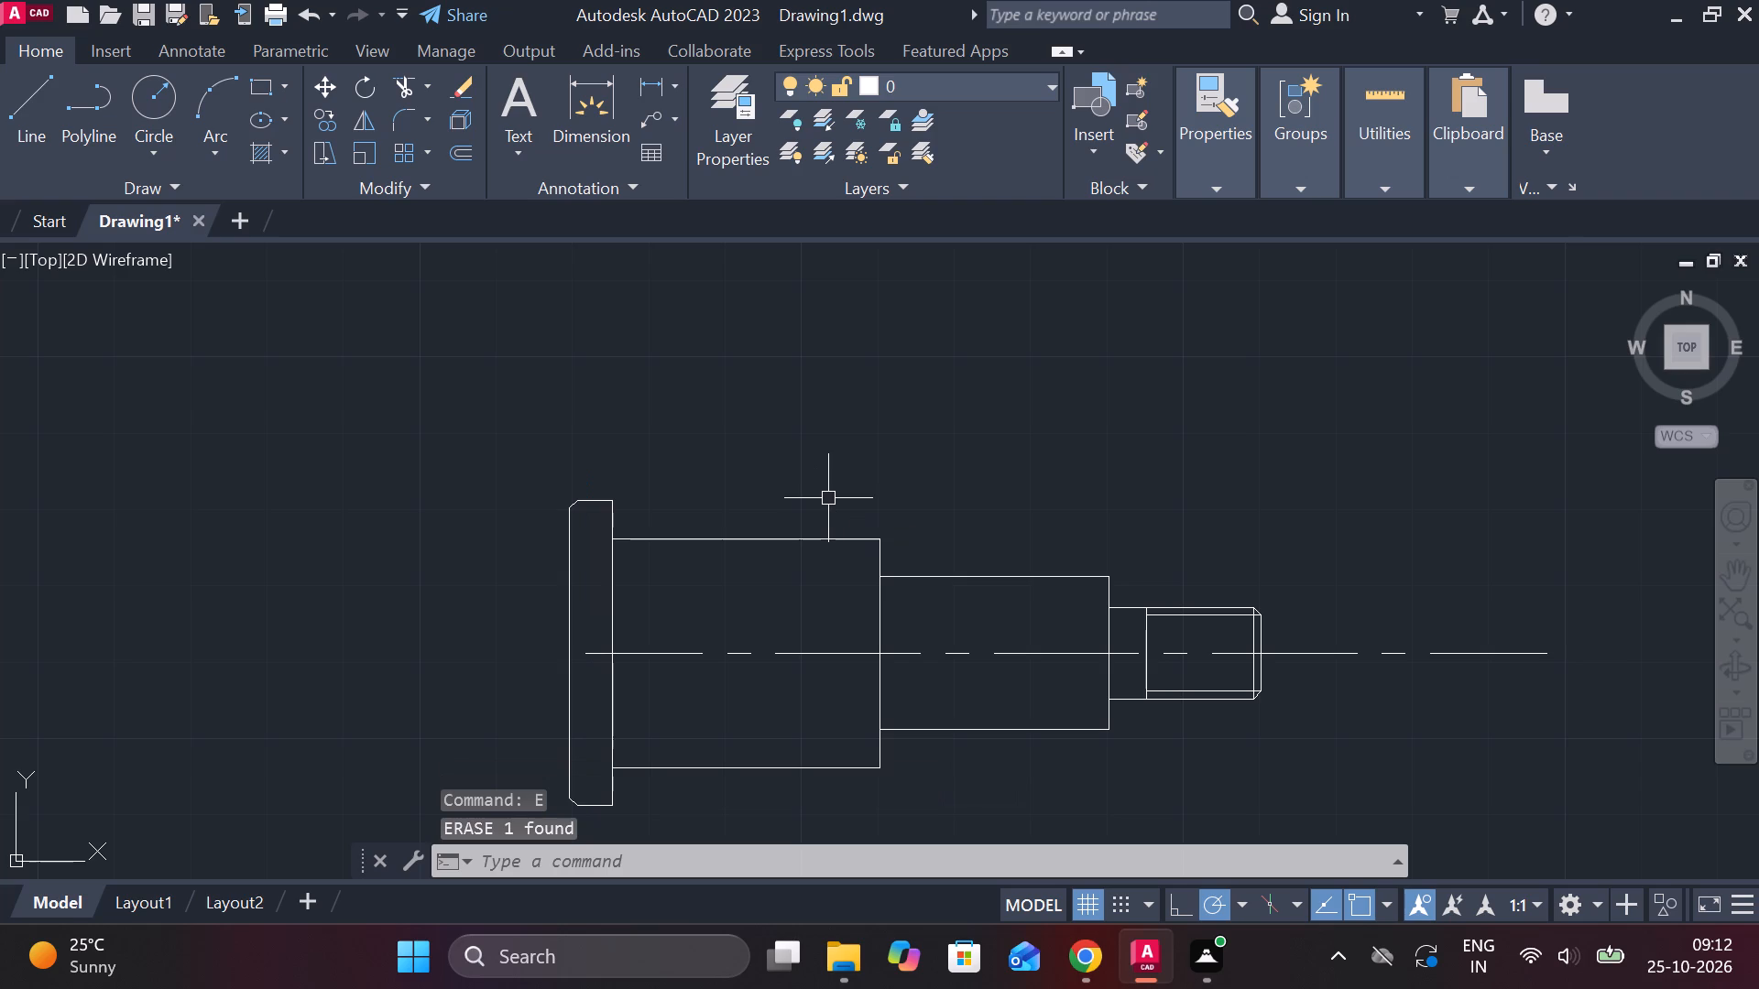
Draw a vertical line 40 long down the head from the inner end of its upper chamfer.
key(l)
key(Return)
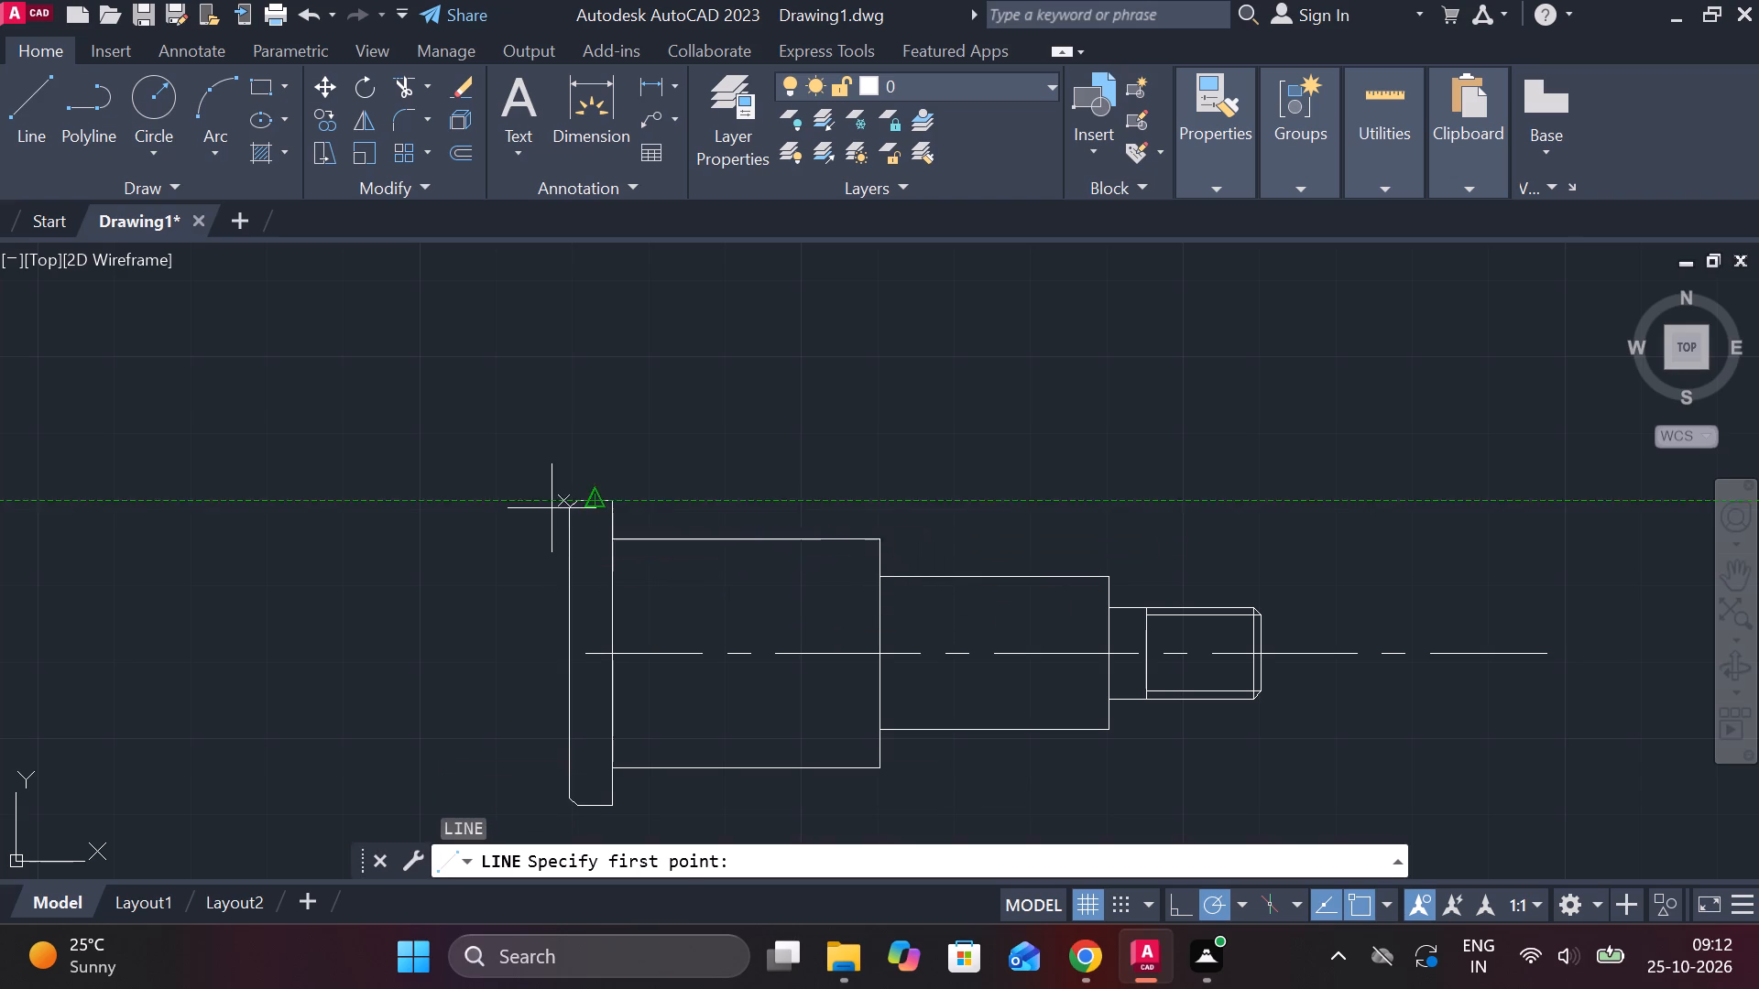
scroll(551, 508, up, 3)
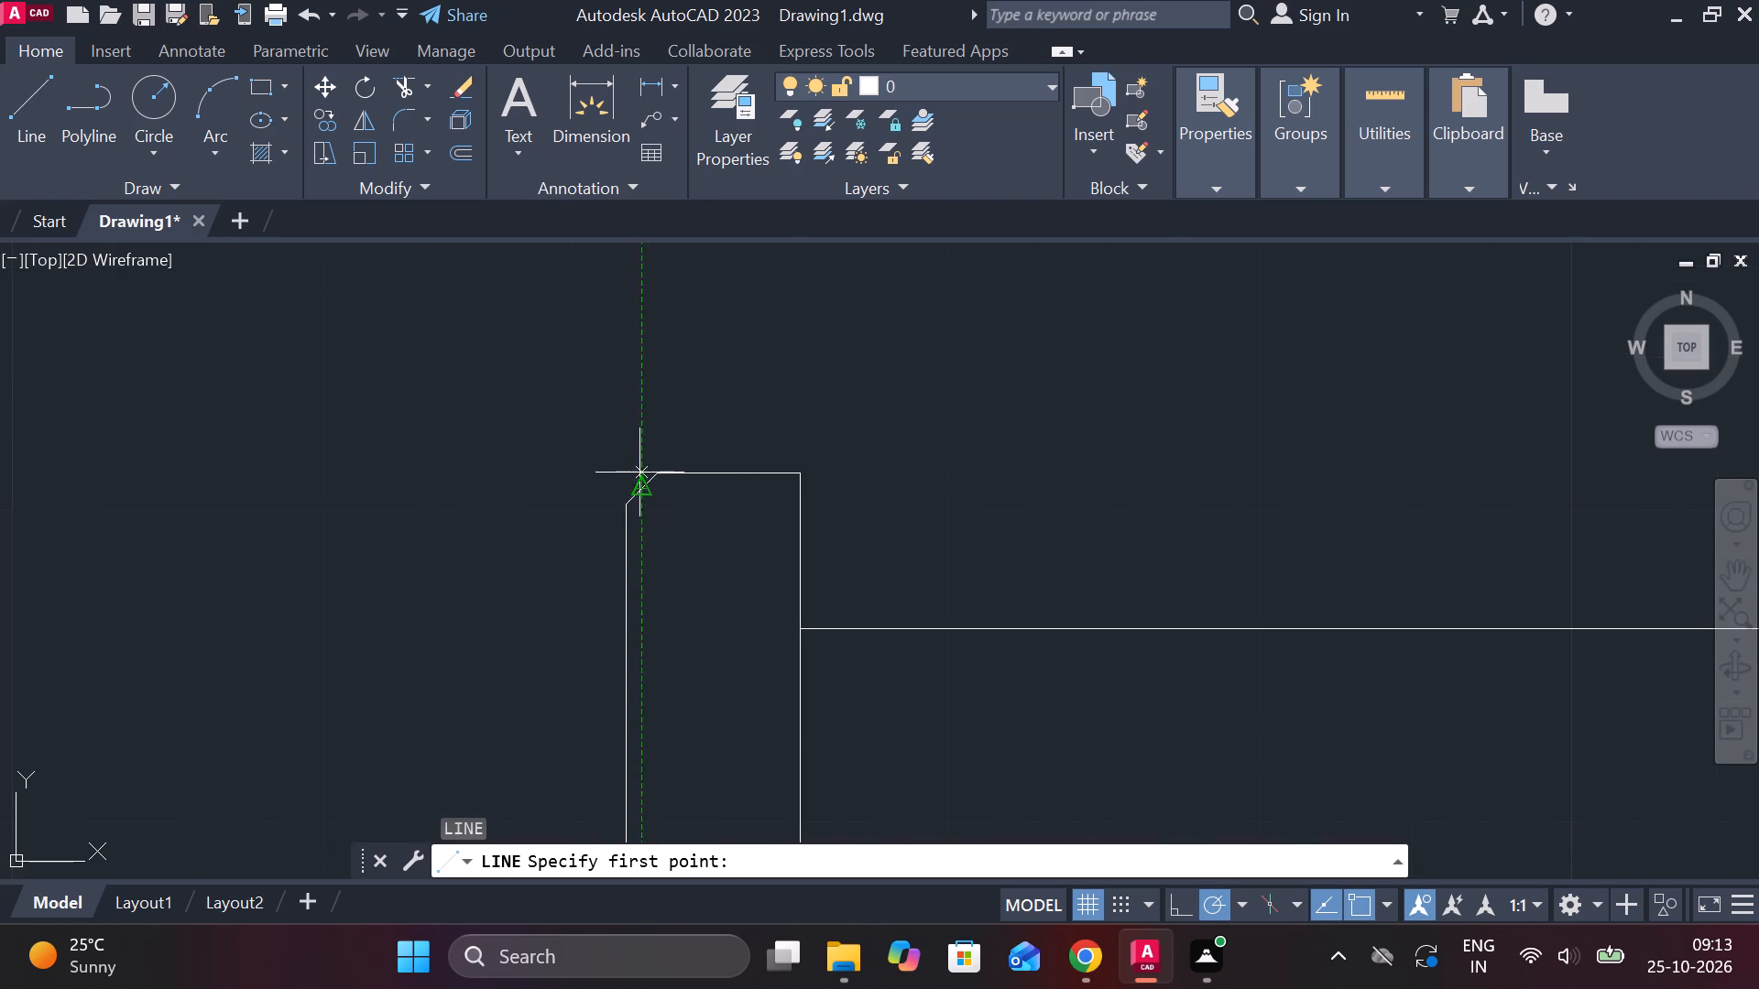
click(655, 470)
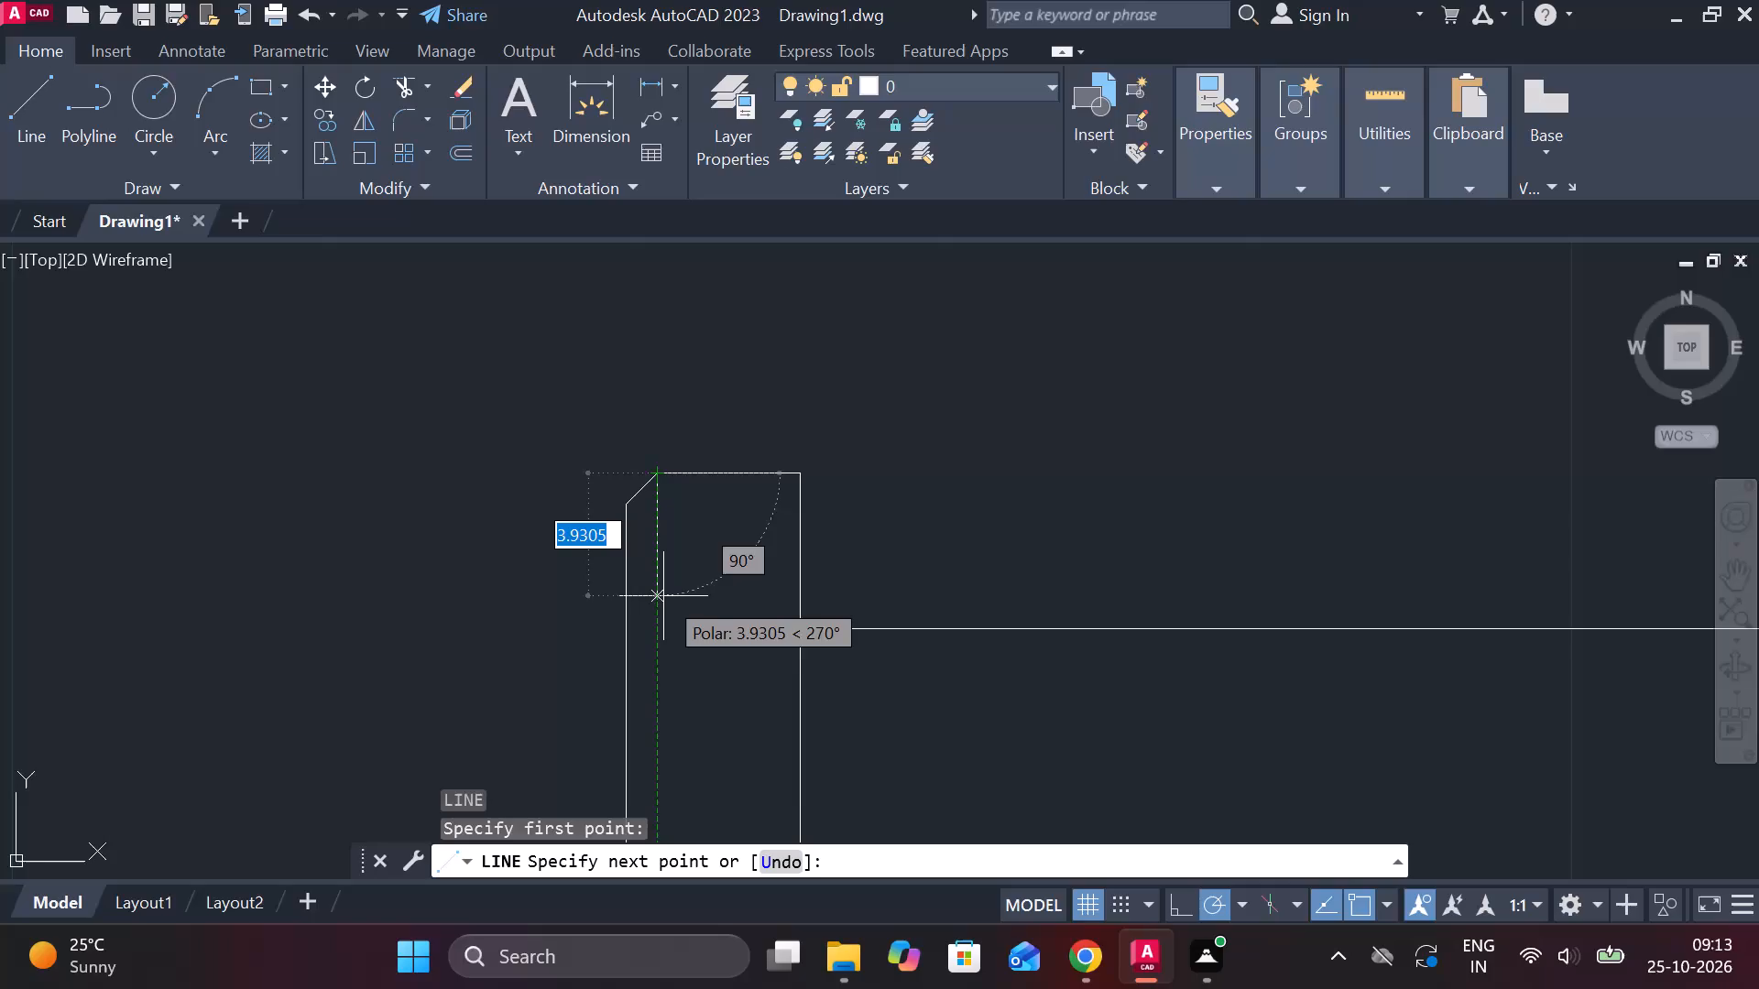
text(40)
key(Return)
scroll(668, 598, down, 3)
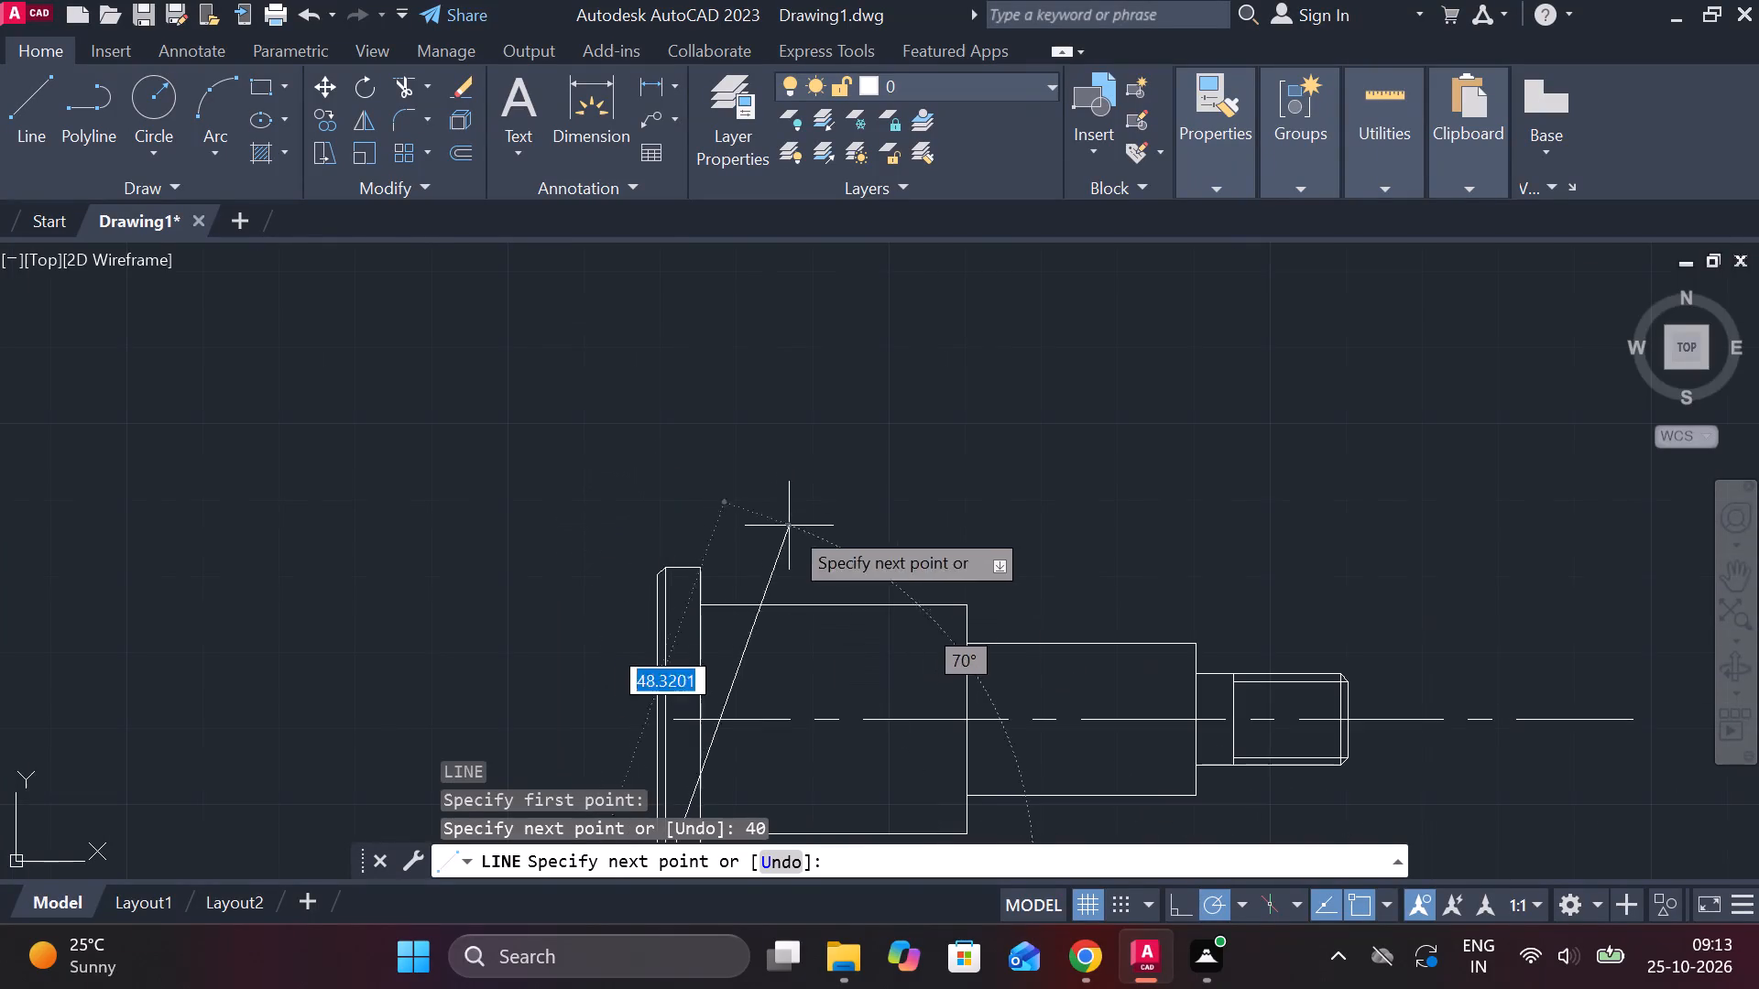
middle_drag(735, 694, 837, 478)
scroll(787, 658, up, 3)
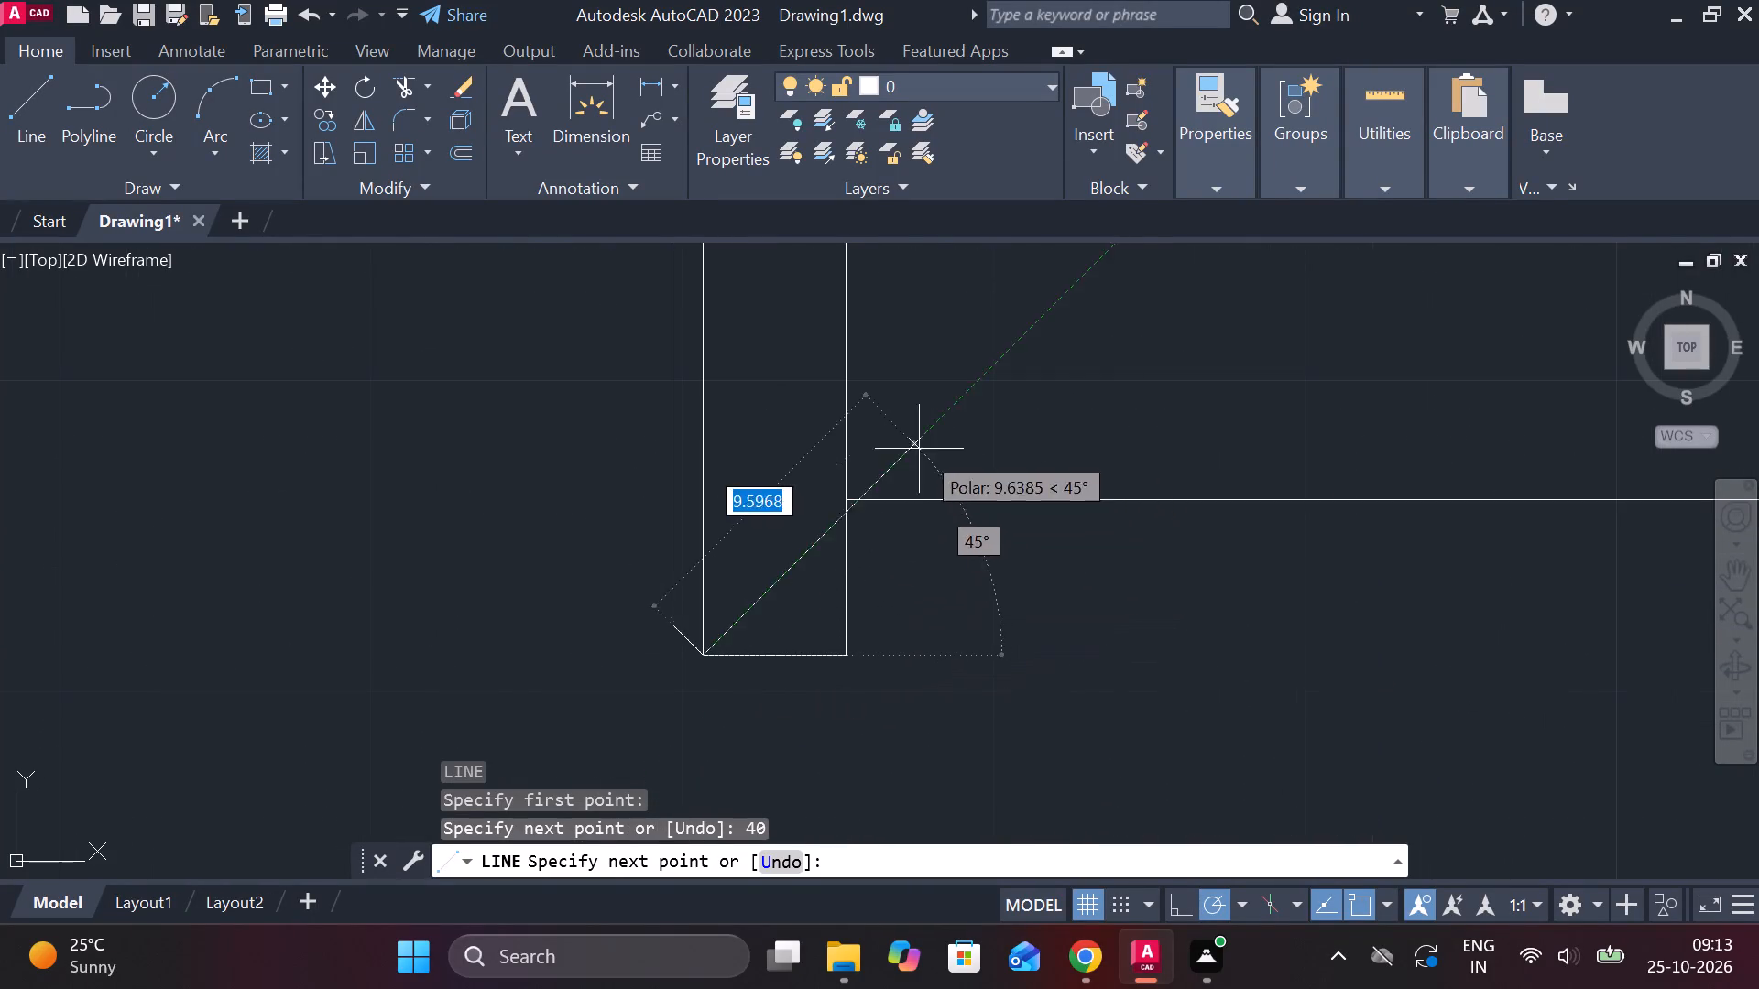
key(Escape)
Offset the first section's end edge 0.5 inward, toward the head.
scroll(871, 689, down, 2)
middle_drag(1012, 664, 639, 718)
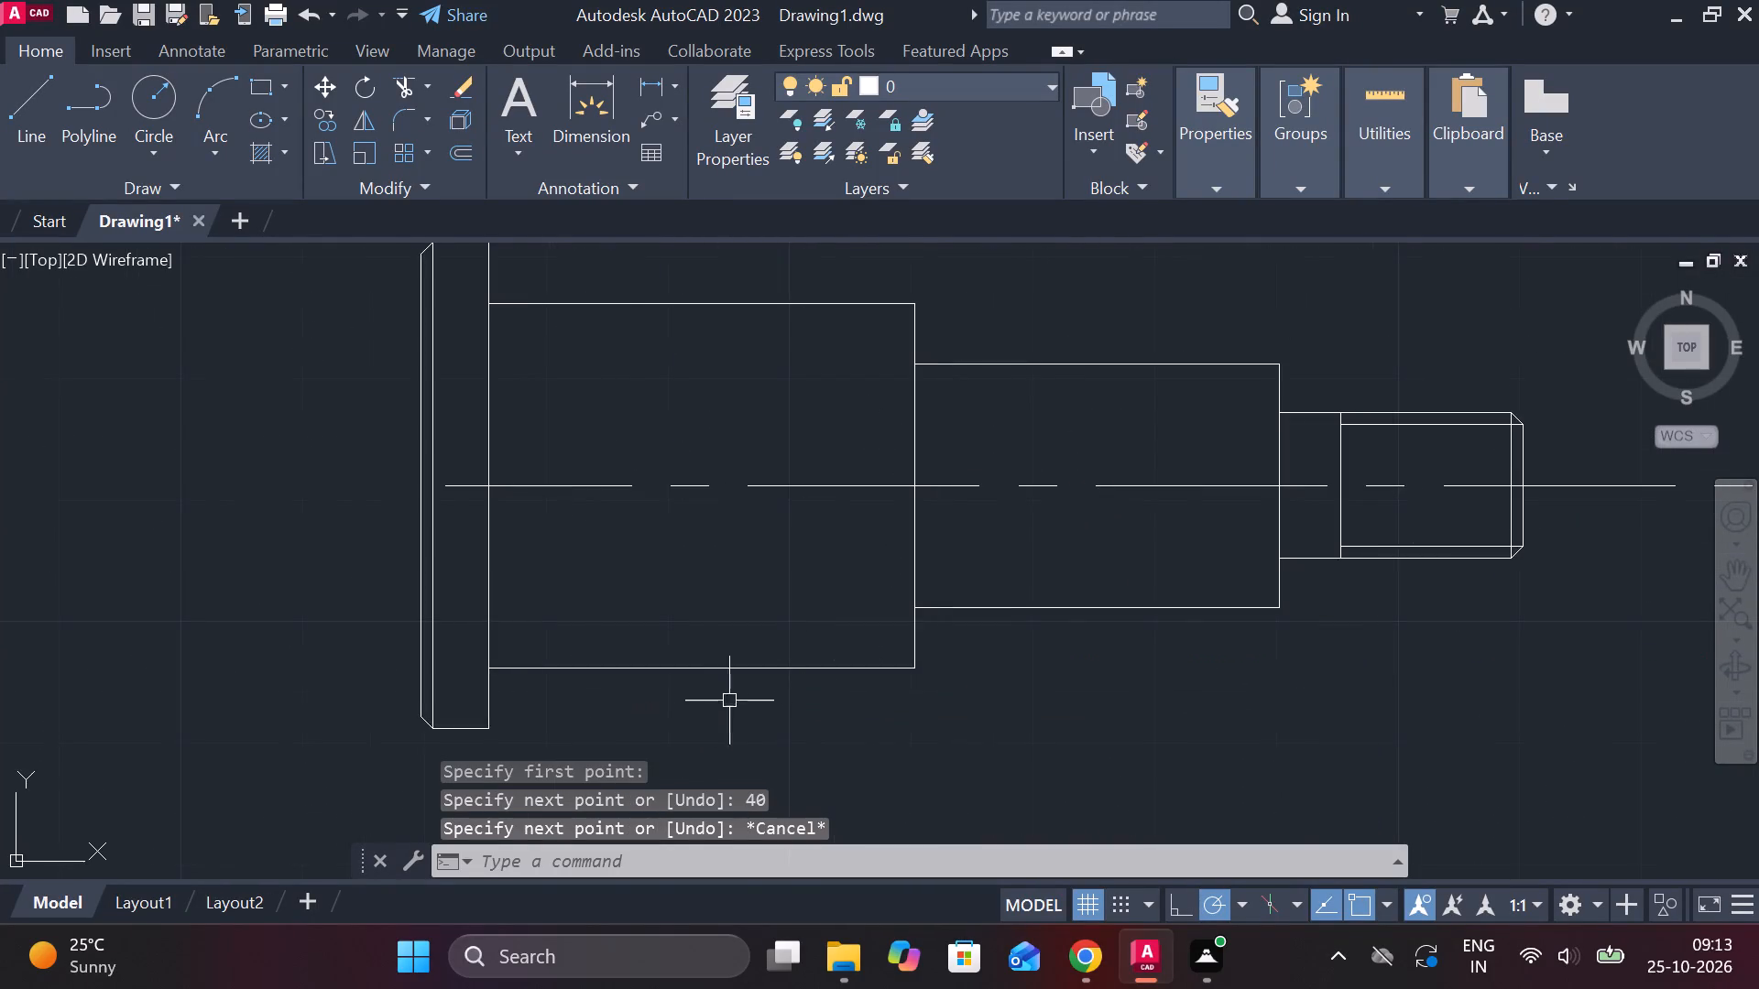
scroll(740, 701, down, 1)
middle_drag(917, 692, 622, 695)
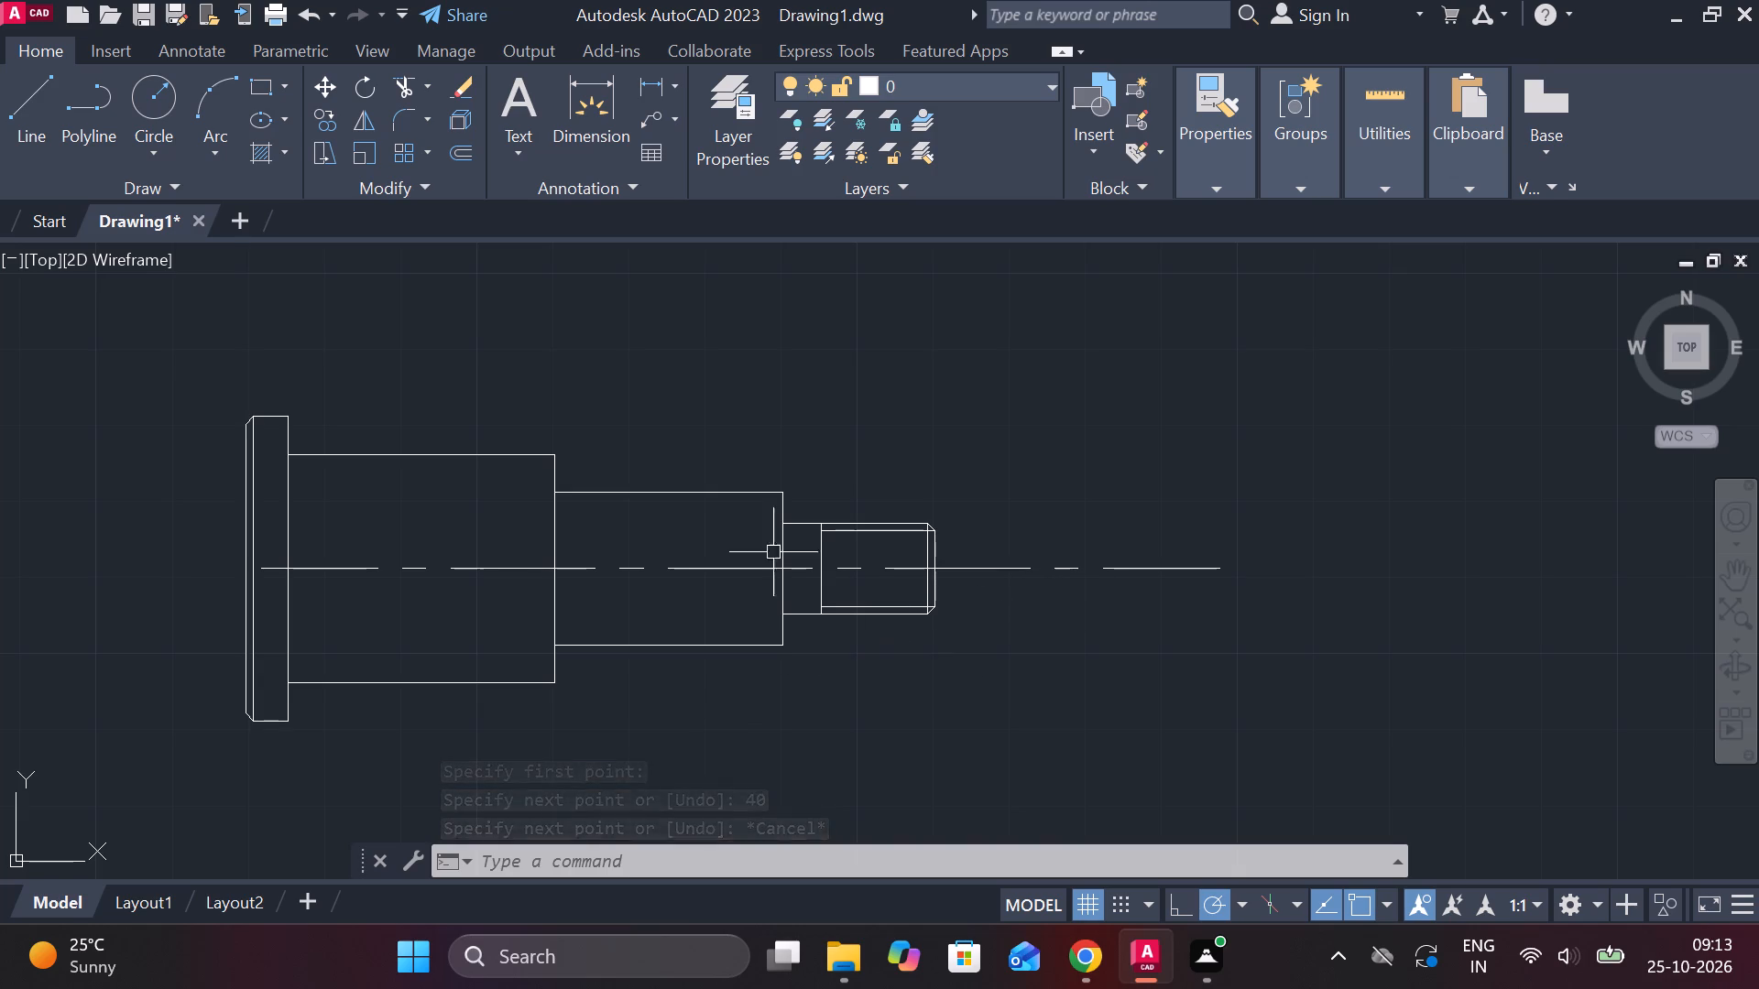
scroll(621, 505, up, 2)
middle_drag(630, 505, 739, 569)
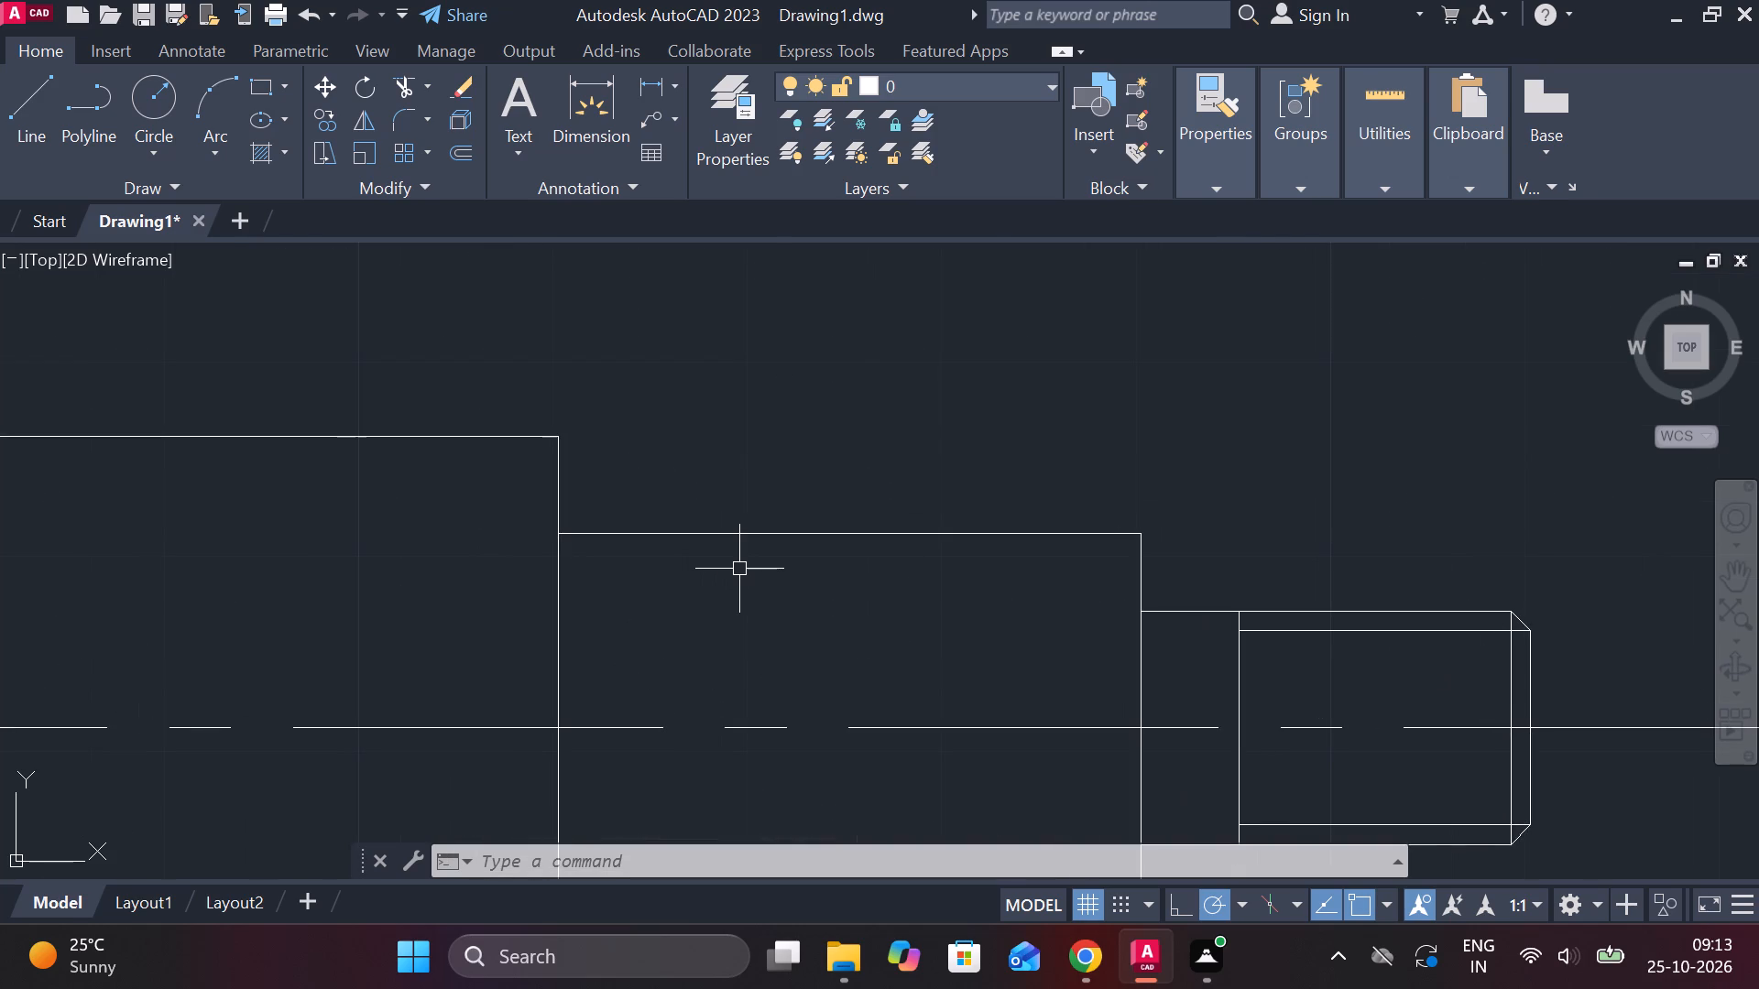
scroll(581, 547, up, 1)
middle_drag(581, 547, 689, 576)
click(648, 593)
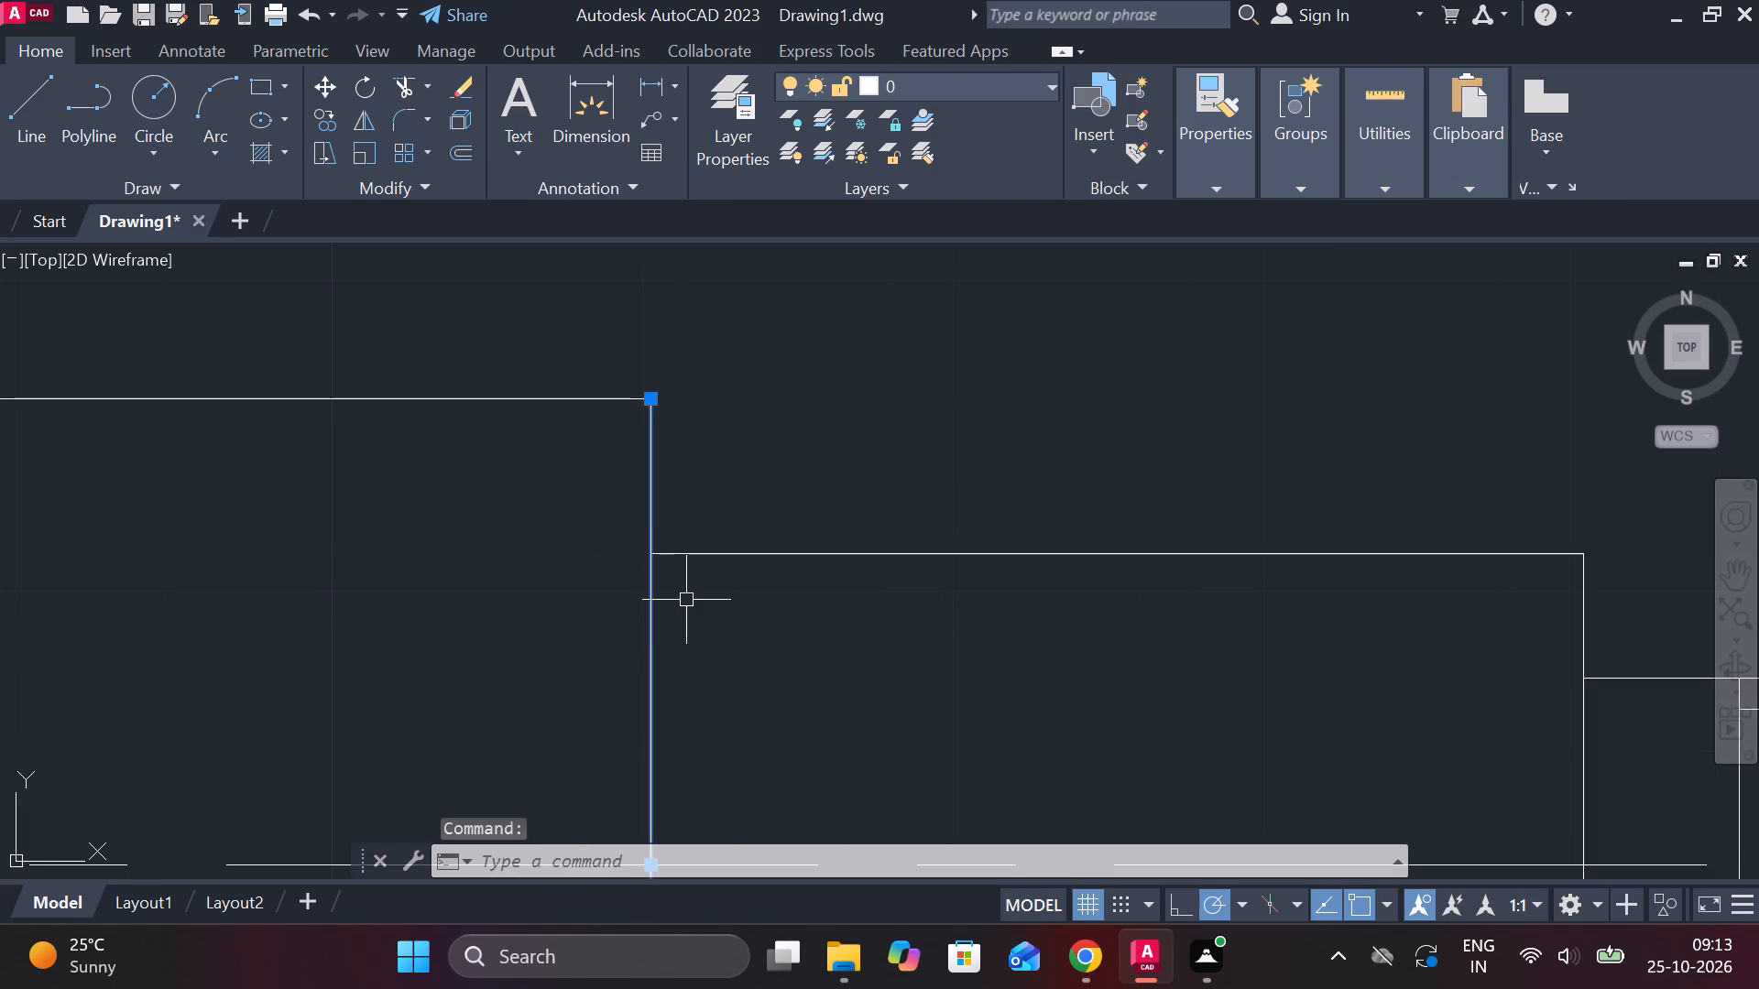
key(o)
key(Return)
key(Return)
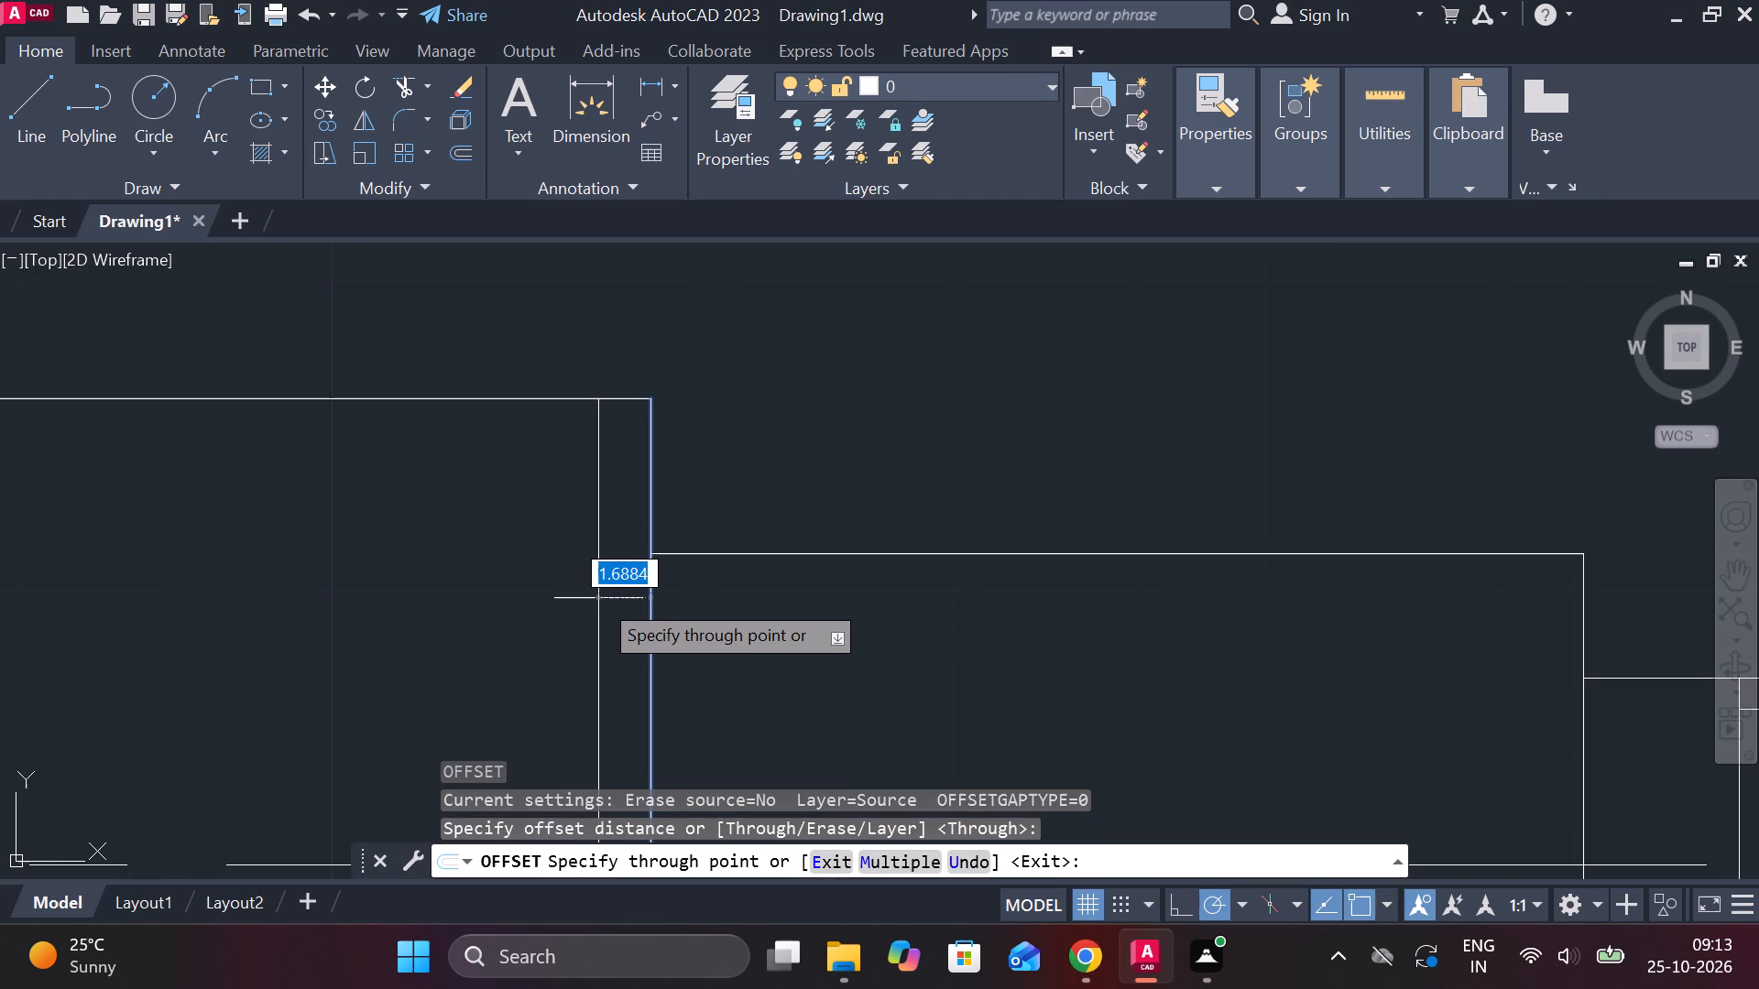
text(.5)
key(Return)
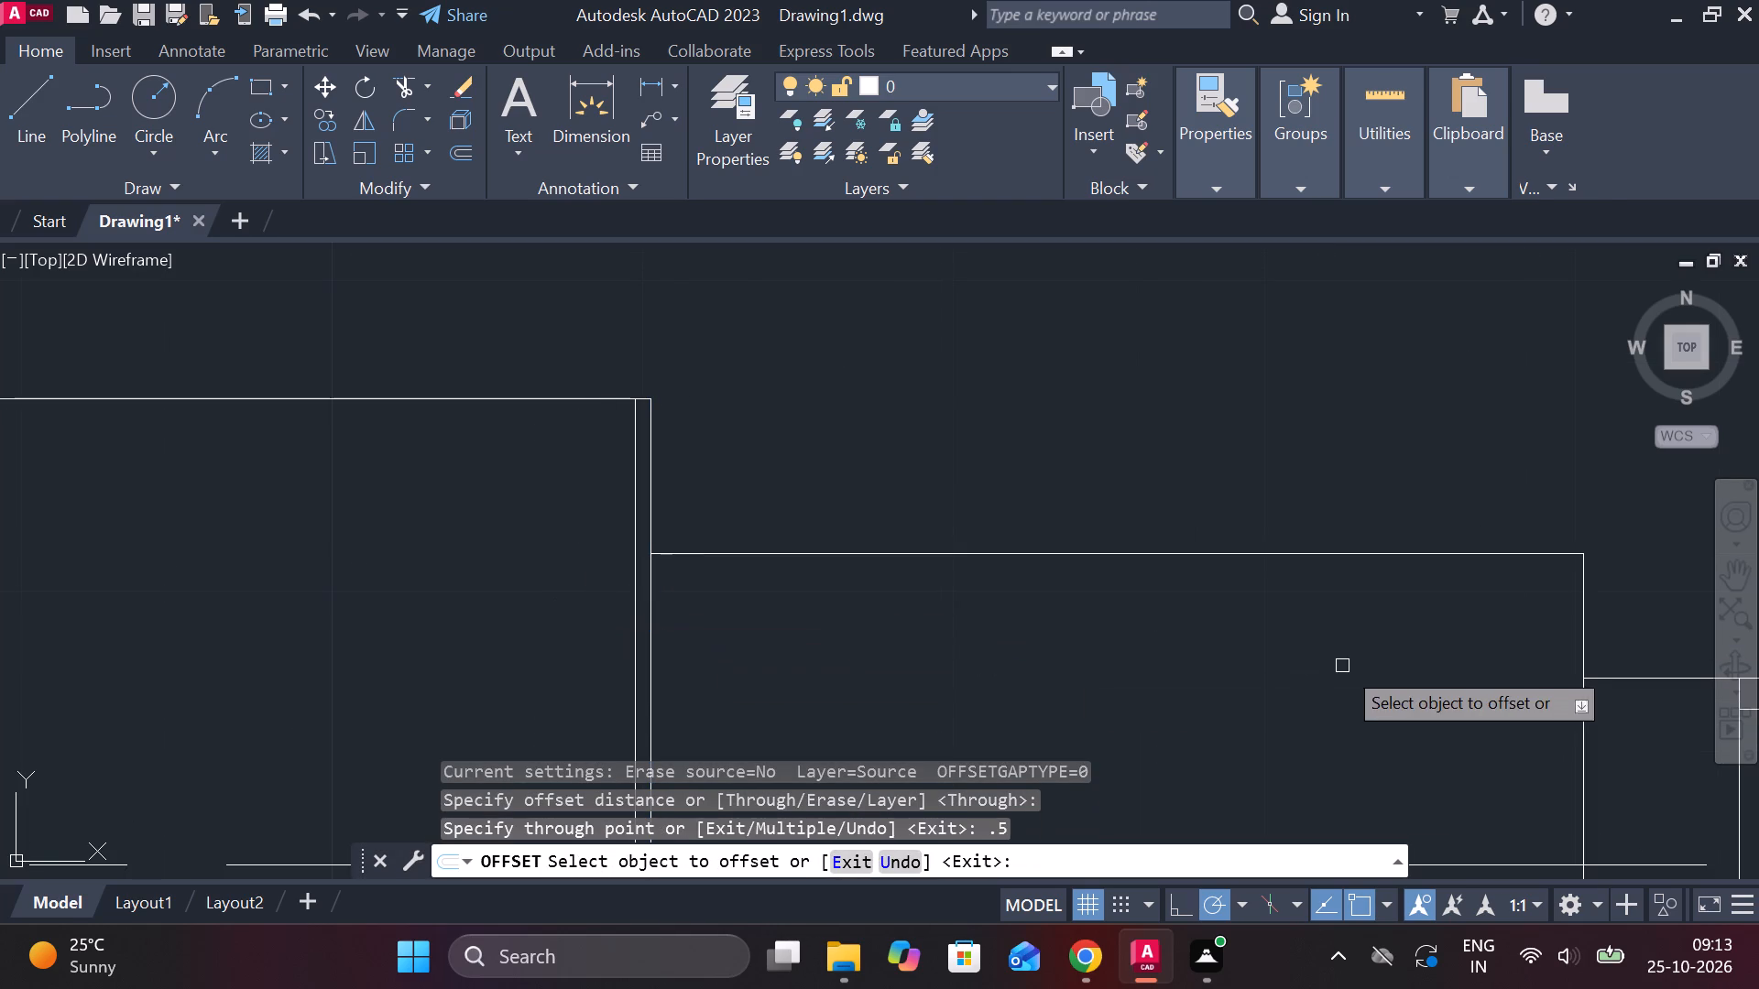
Offset the second section's end edge 0.5 inward, toward the first section.
click(1583, 604)
key(period)
key(5)
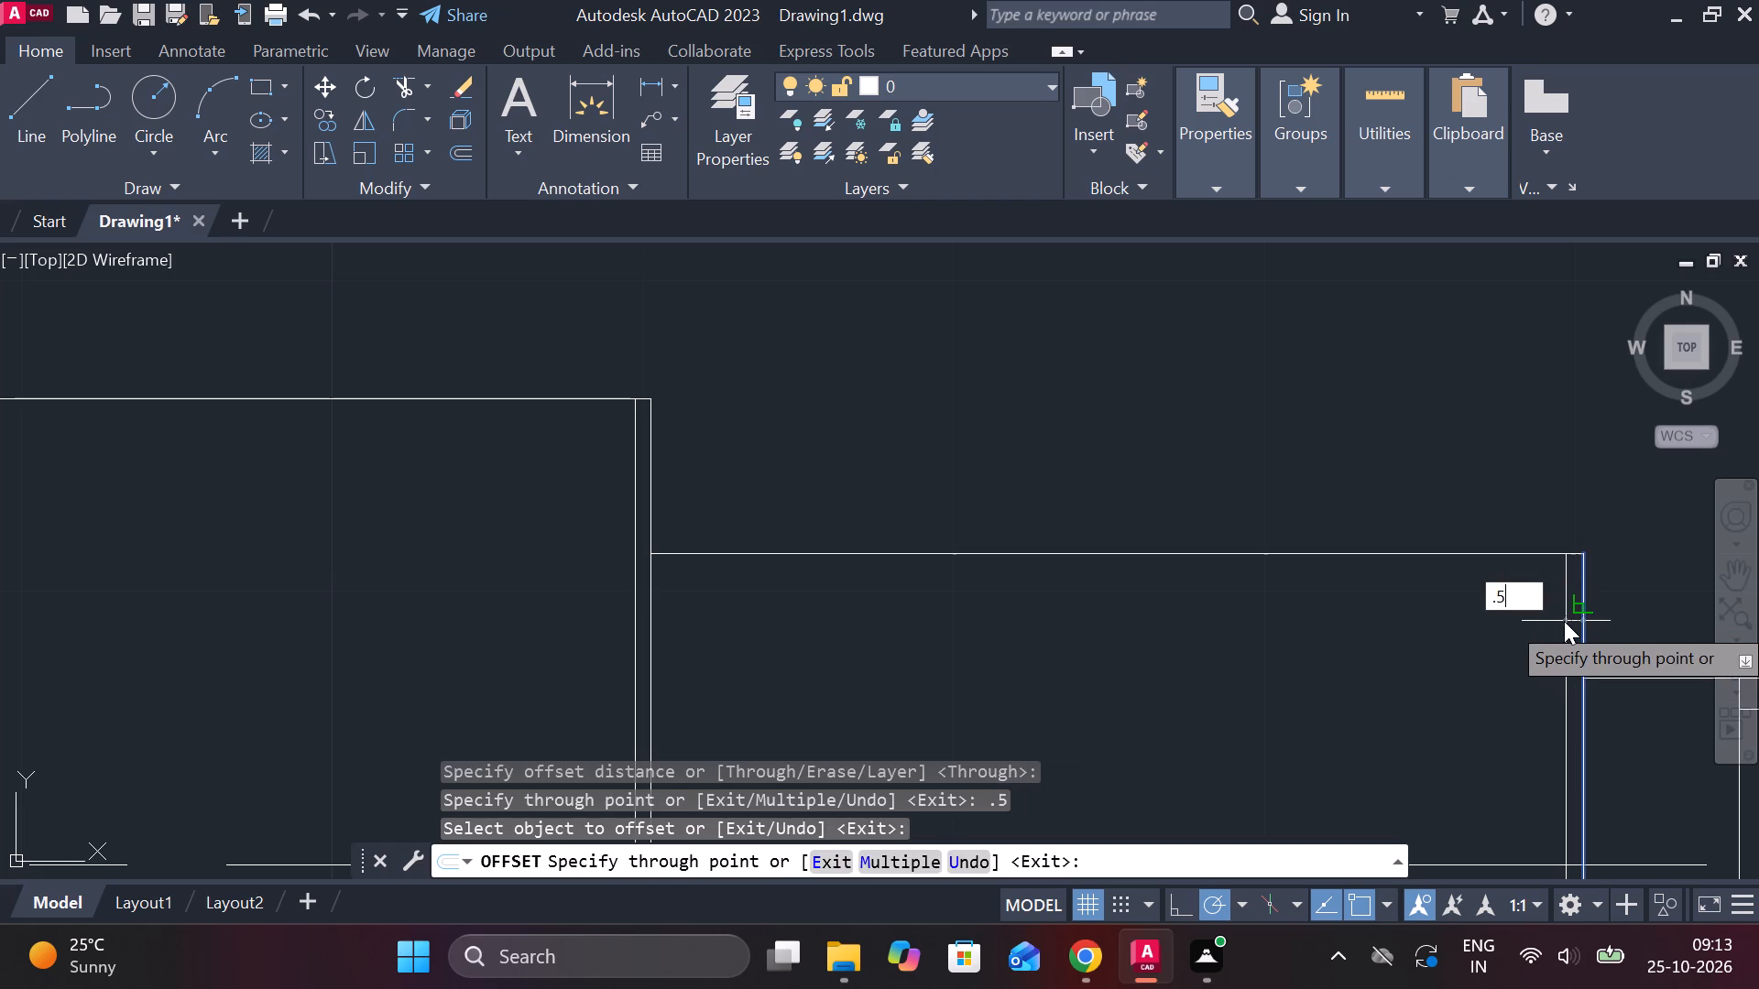
key(Return)
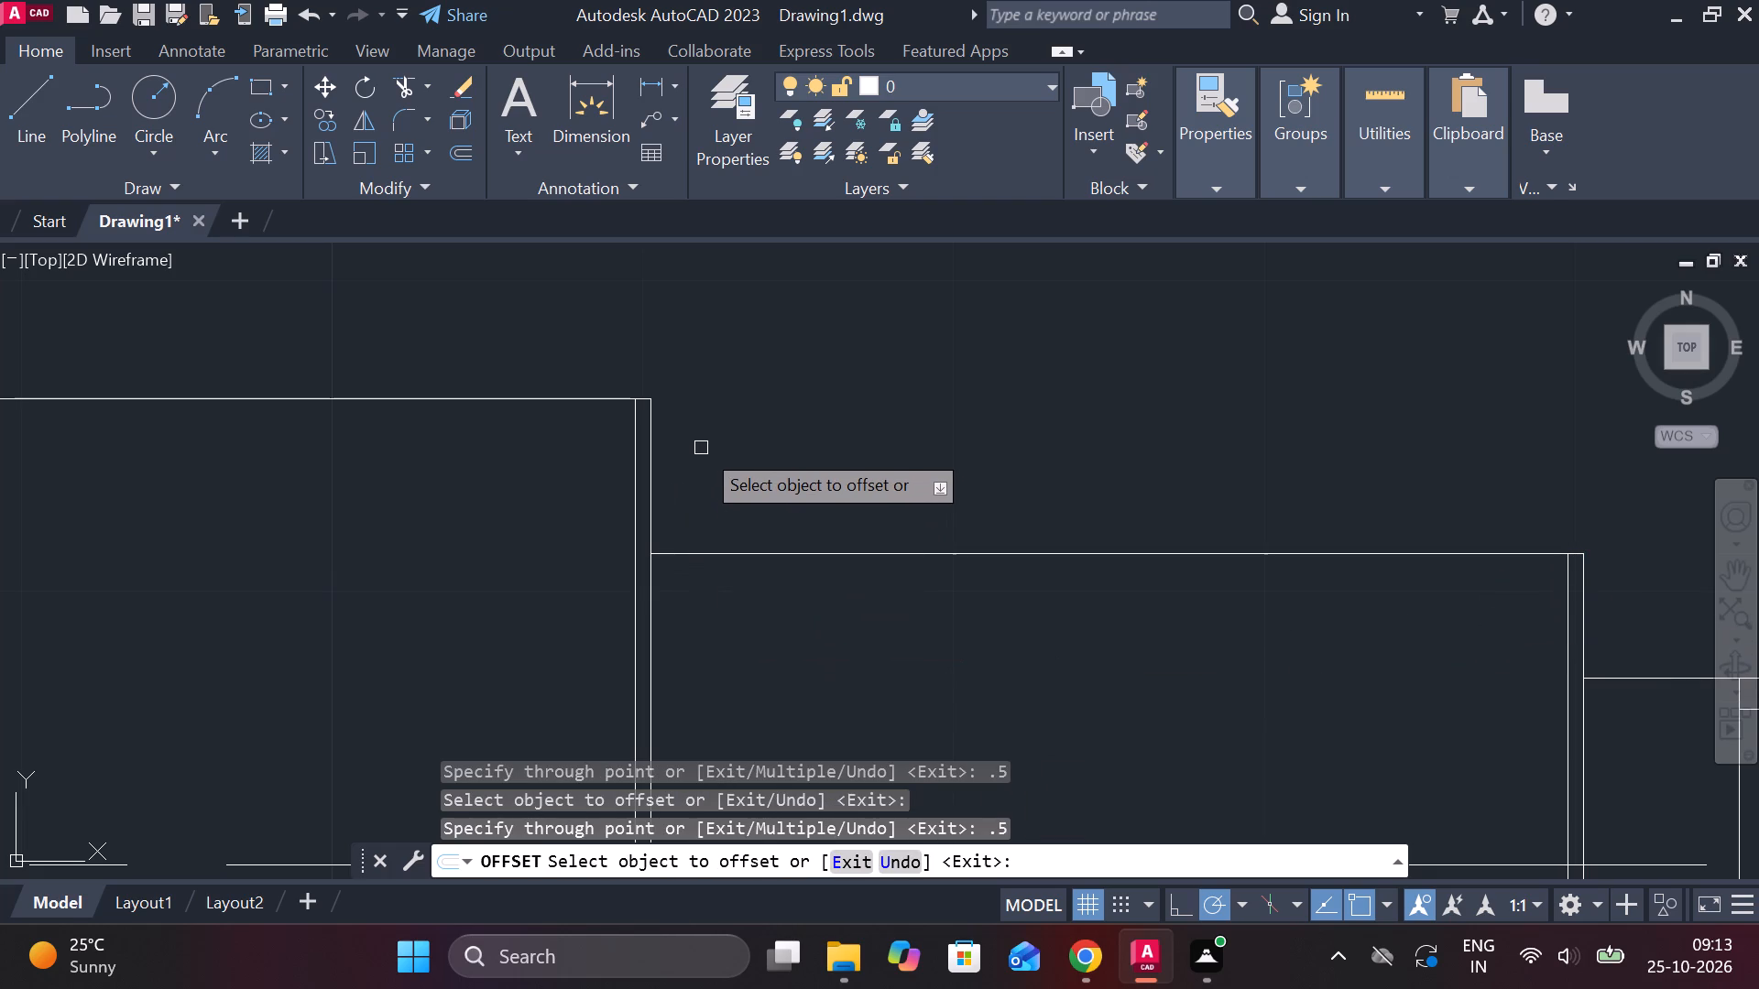
scroll(696, 446, up, 1)
key(Escape)
Chamfer the upper corner at the first section's end with length 0.5 and angle 45.
key(c)
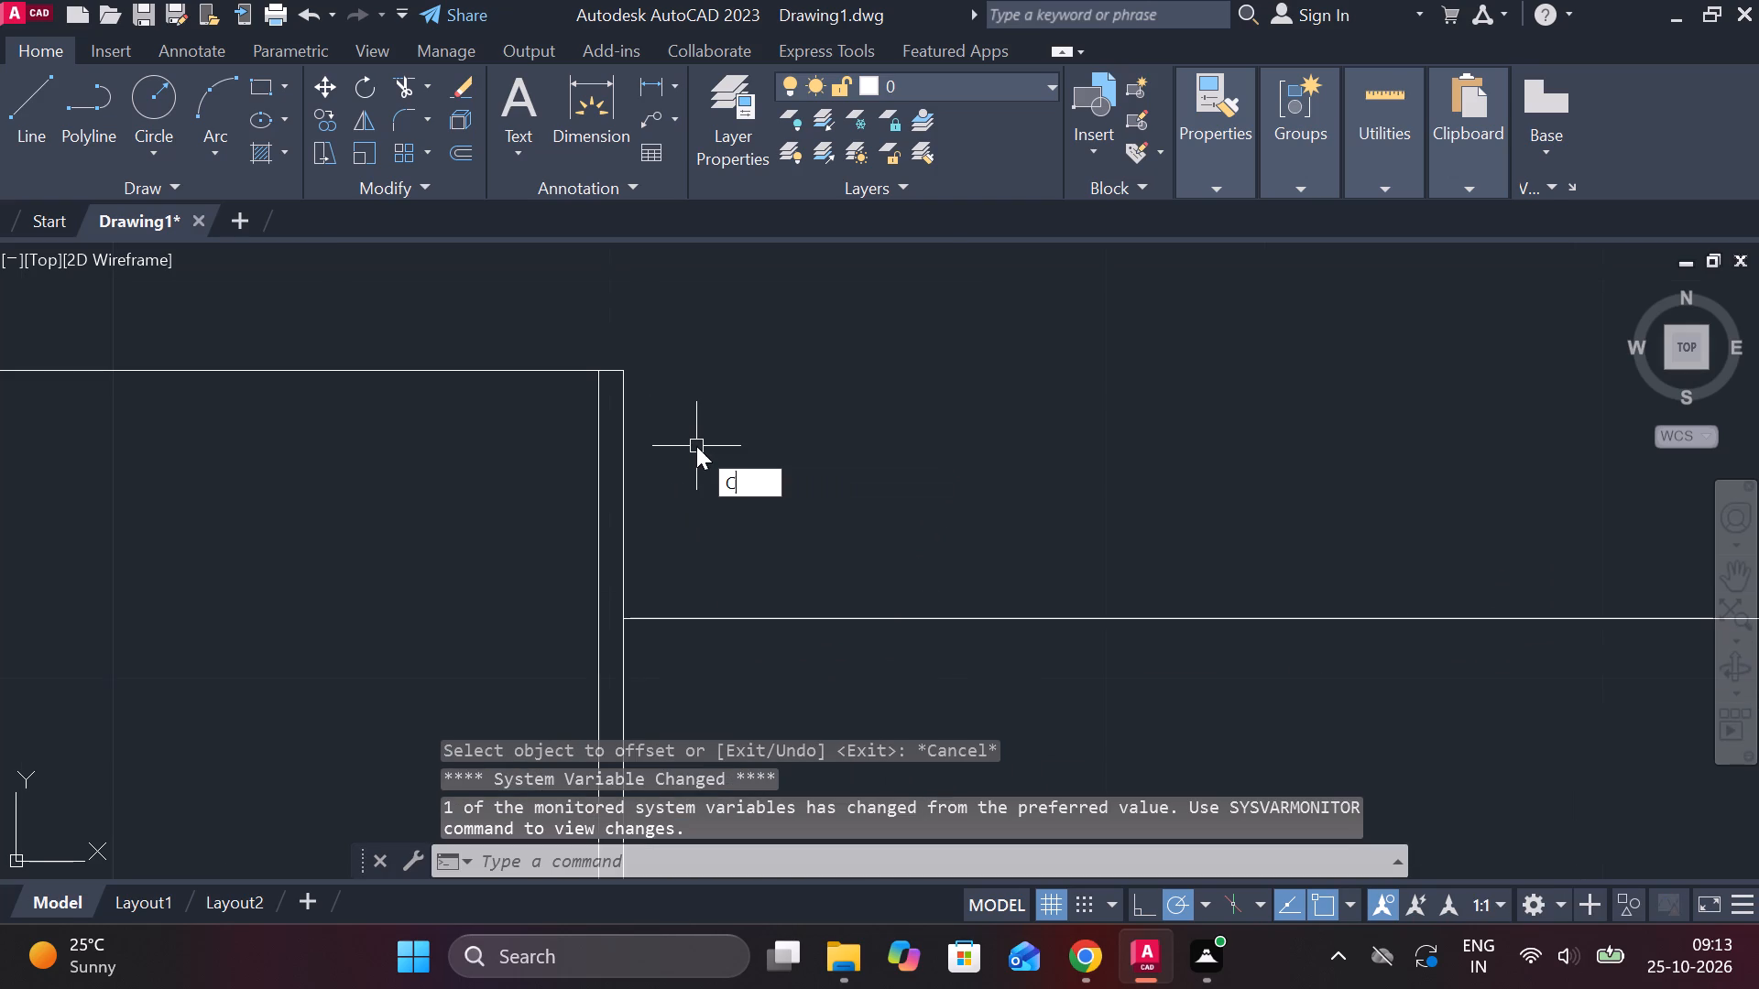
key(h)
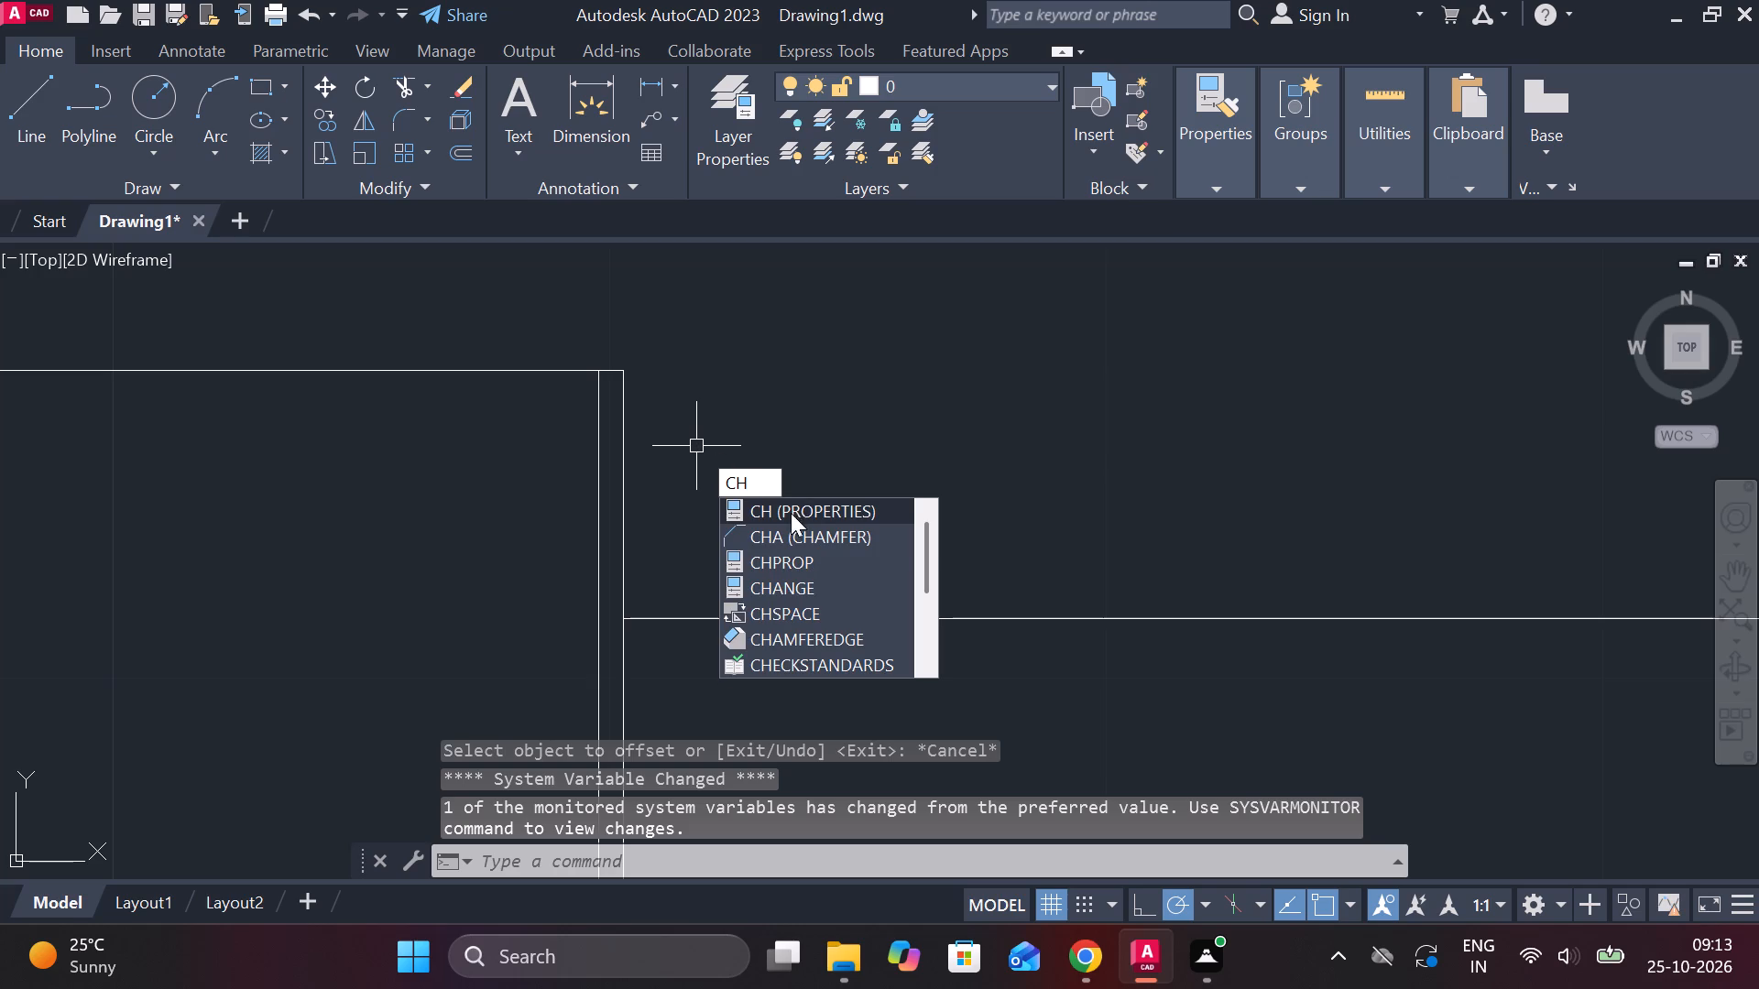
click(797, 524)
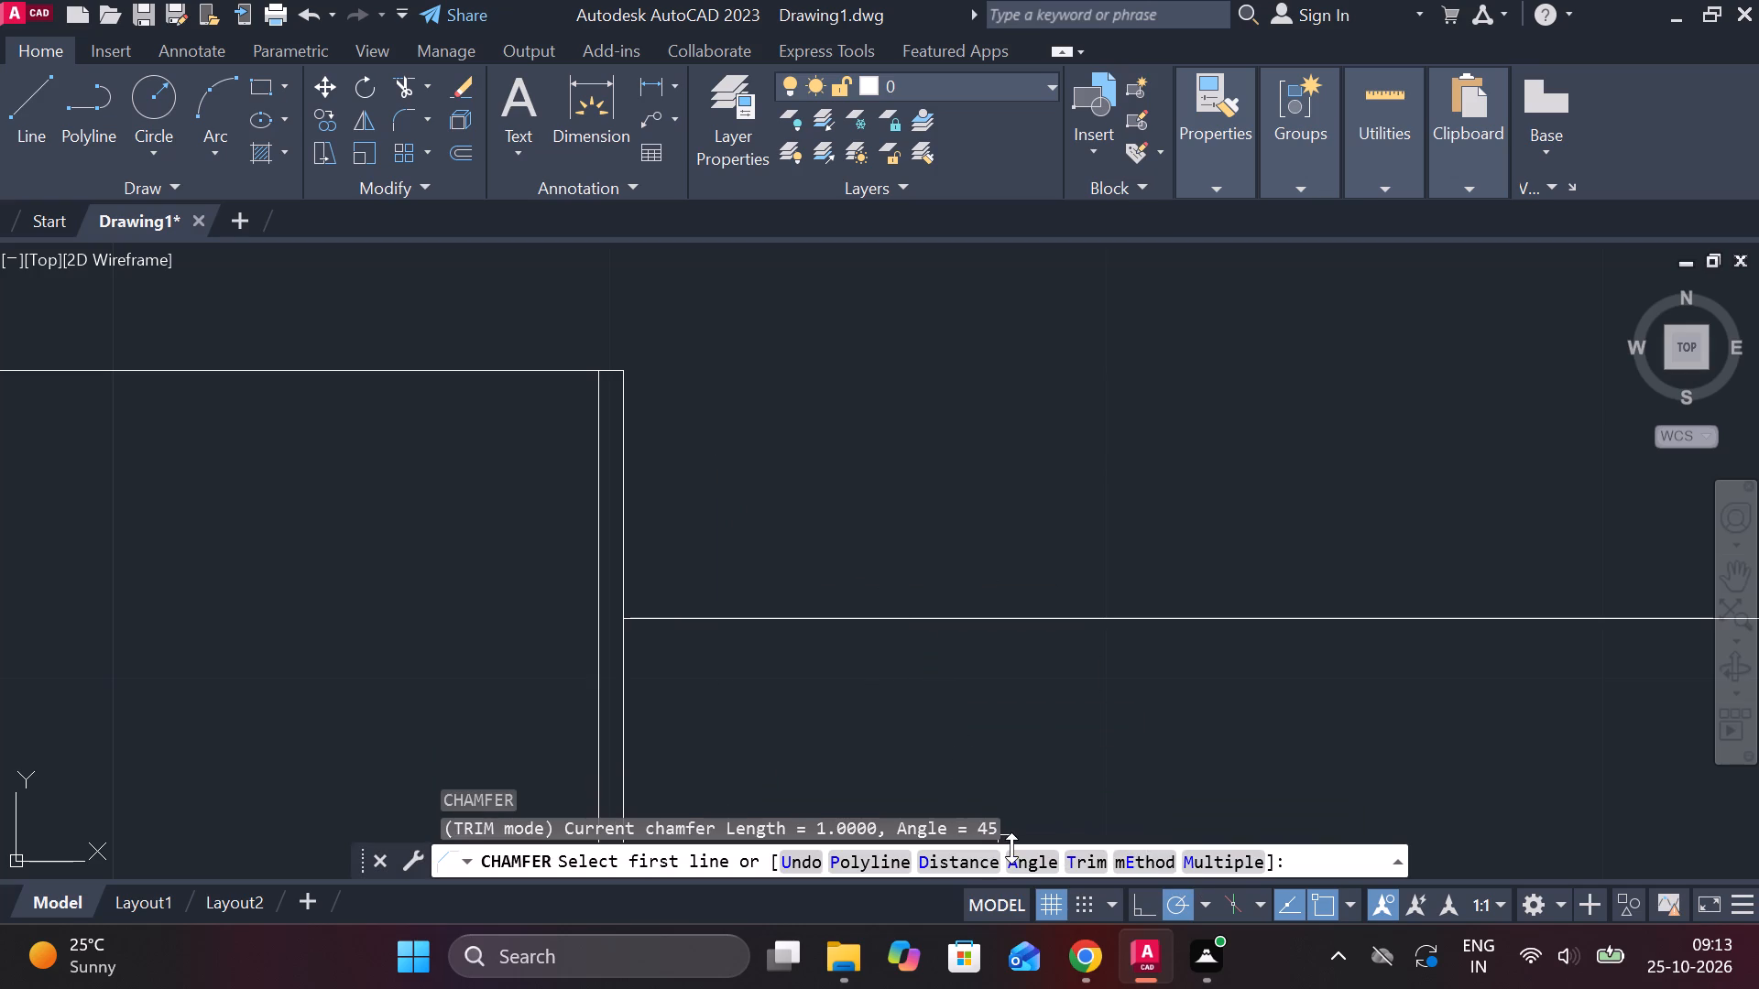
click(1024, 857)
text(.5)
key(Return)
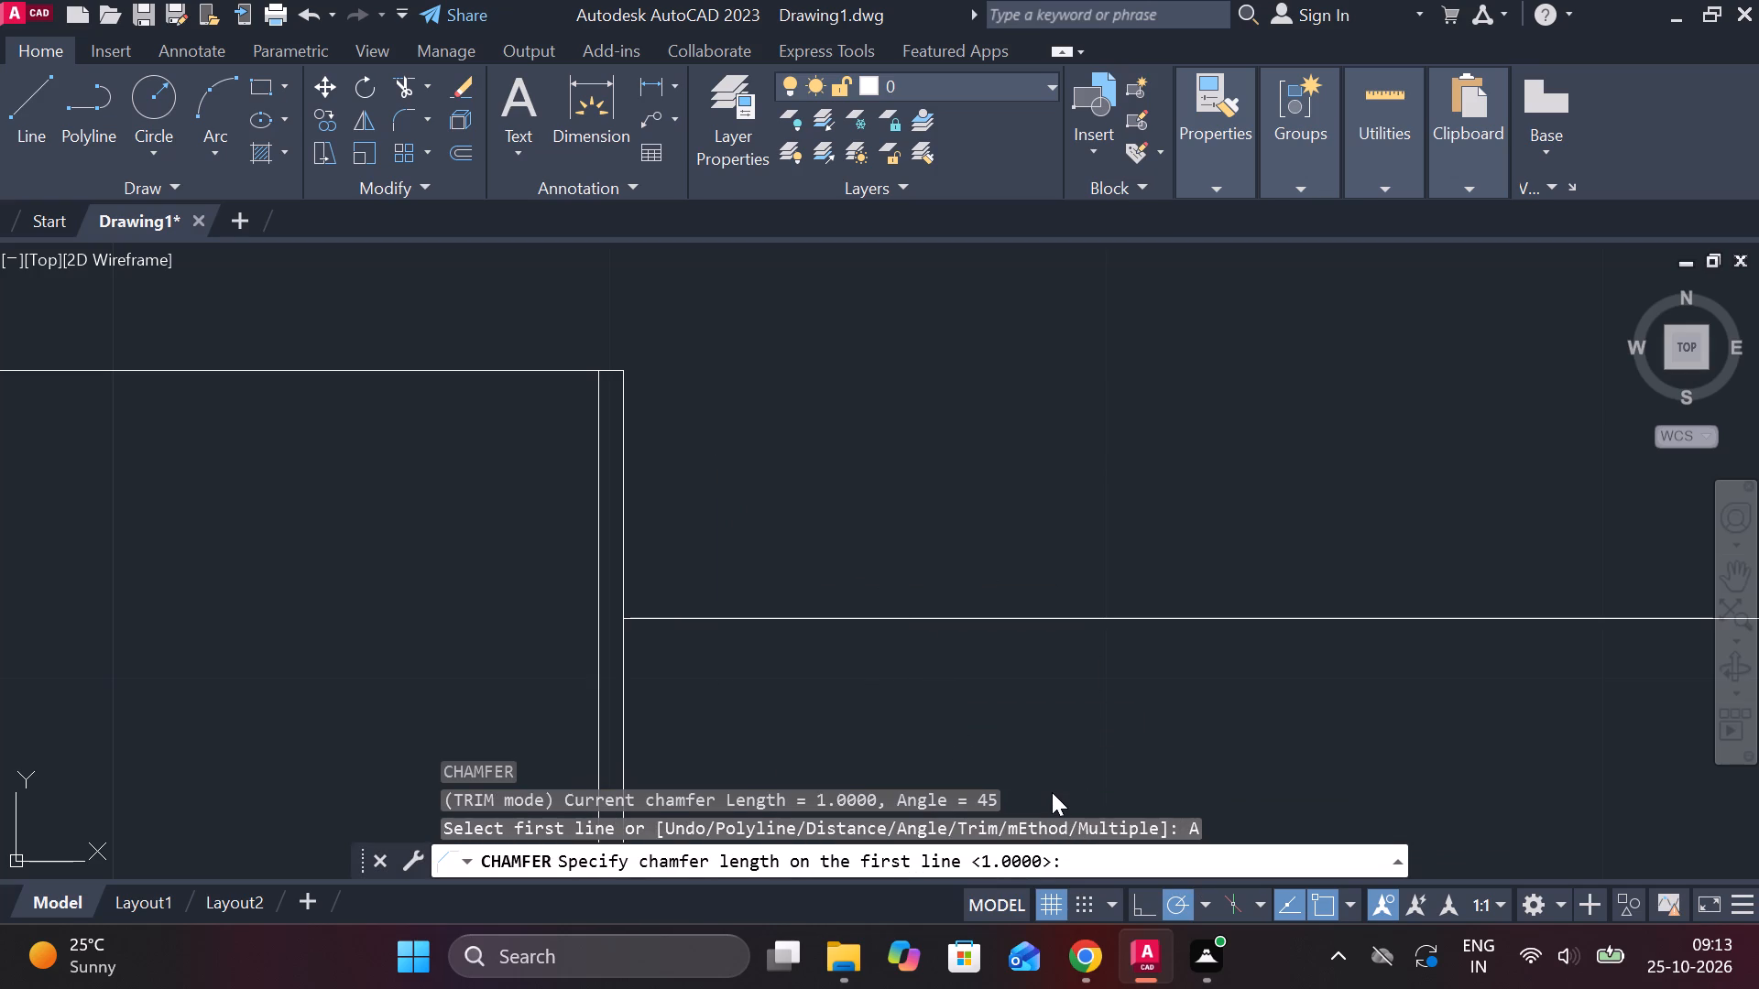
text(45)
key(Return)
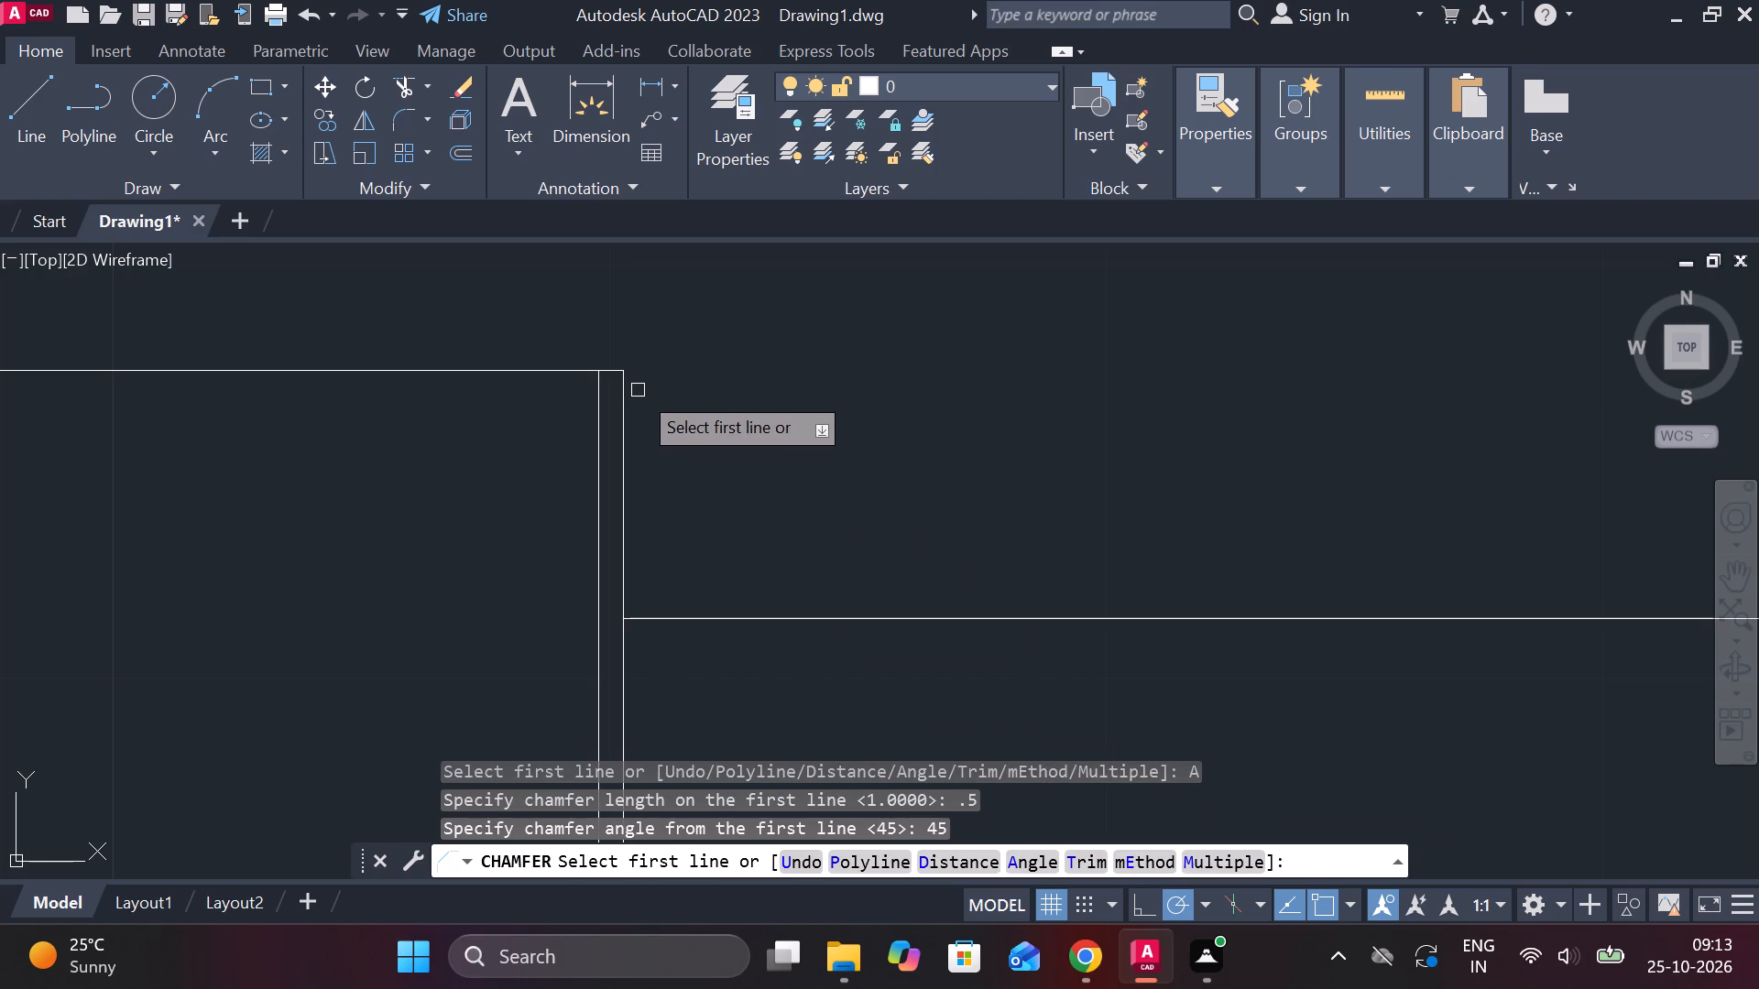
click(629, 389)
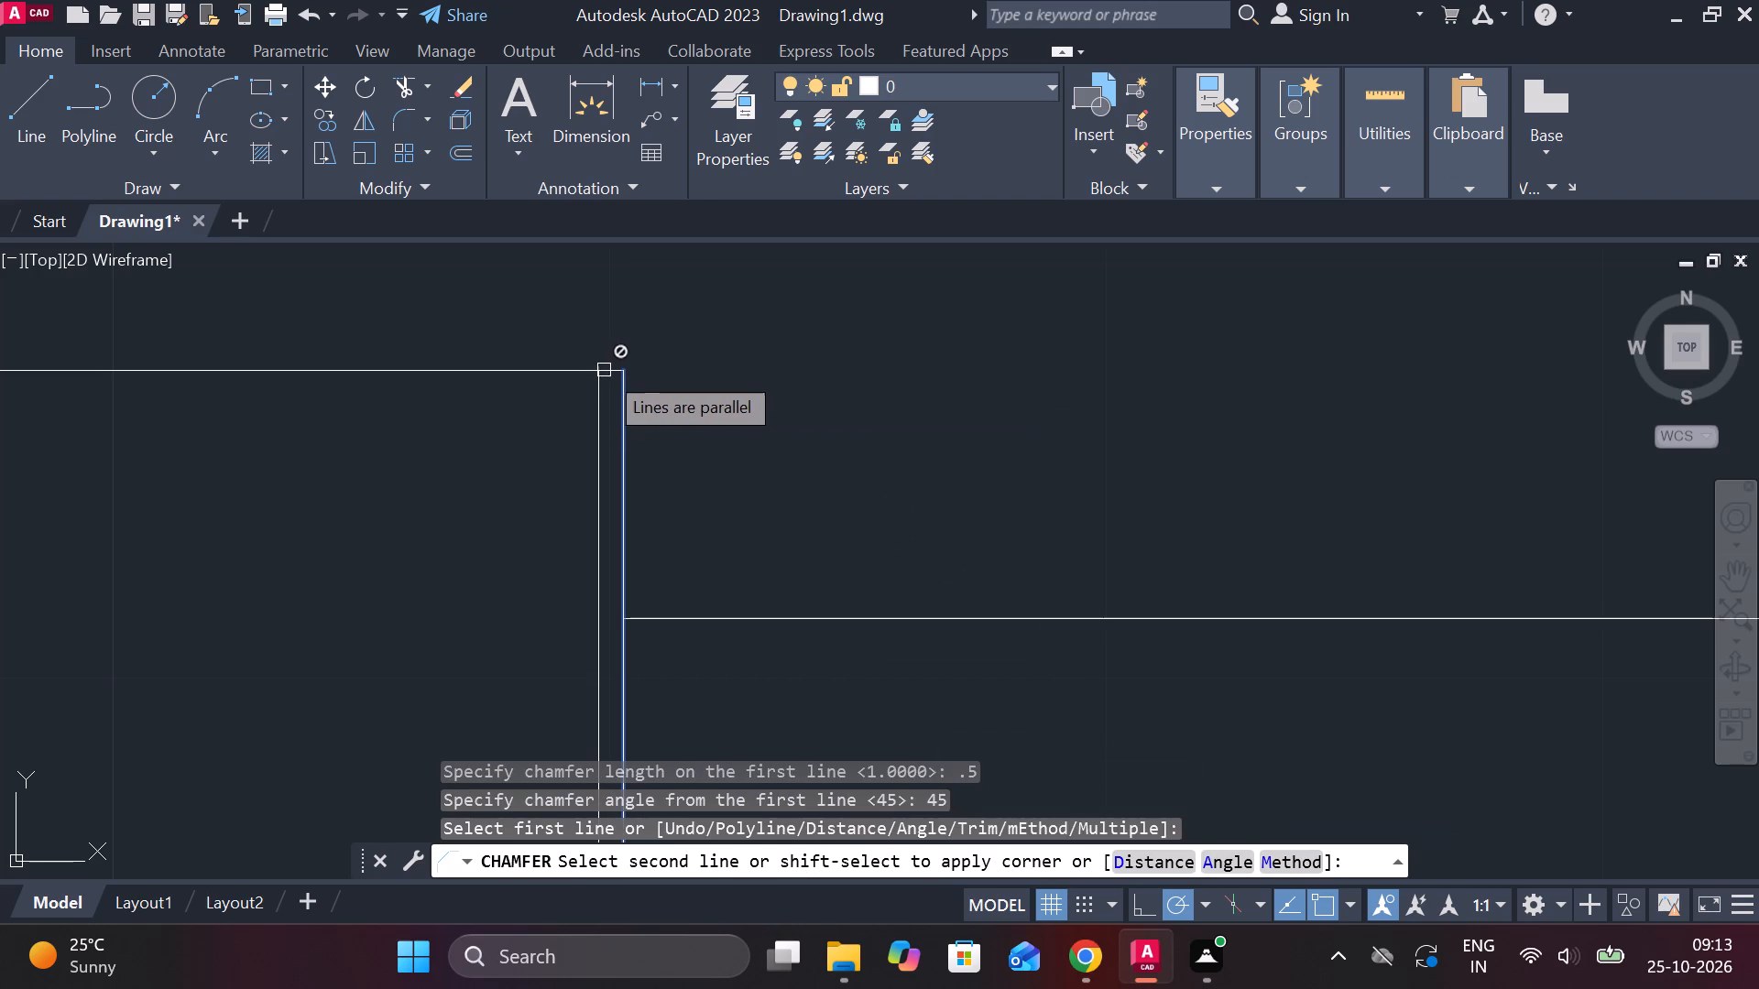
click(608, 370)
Chamfer the lower corner at the first section's end with the same length 0.5 and angle 45.
scroll(656, 407, down, 3)
middle_drag(753, 614, 783, 546)
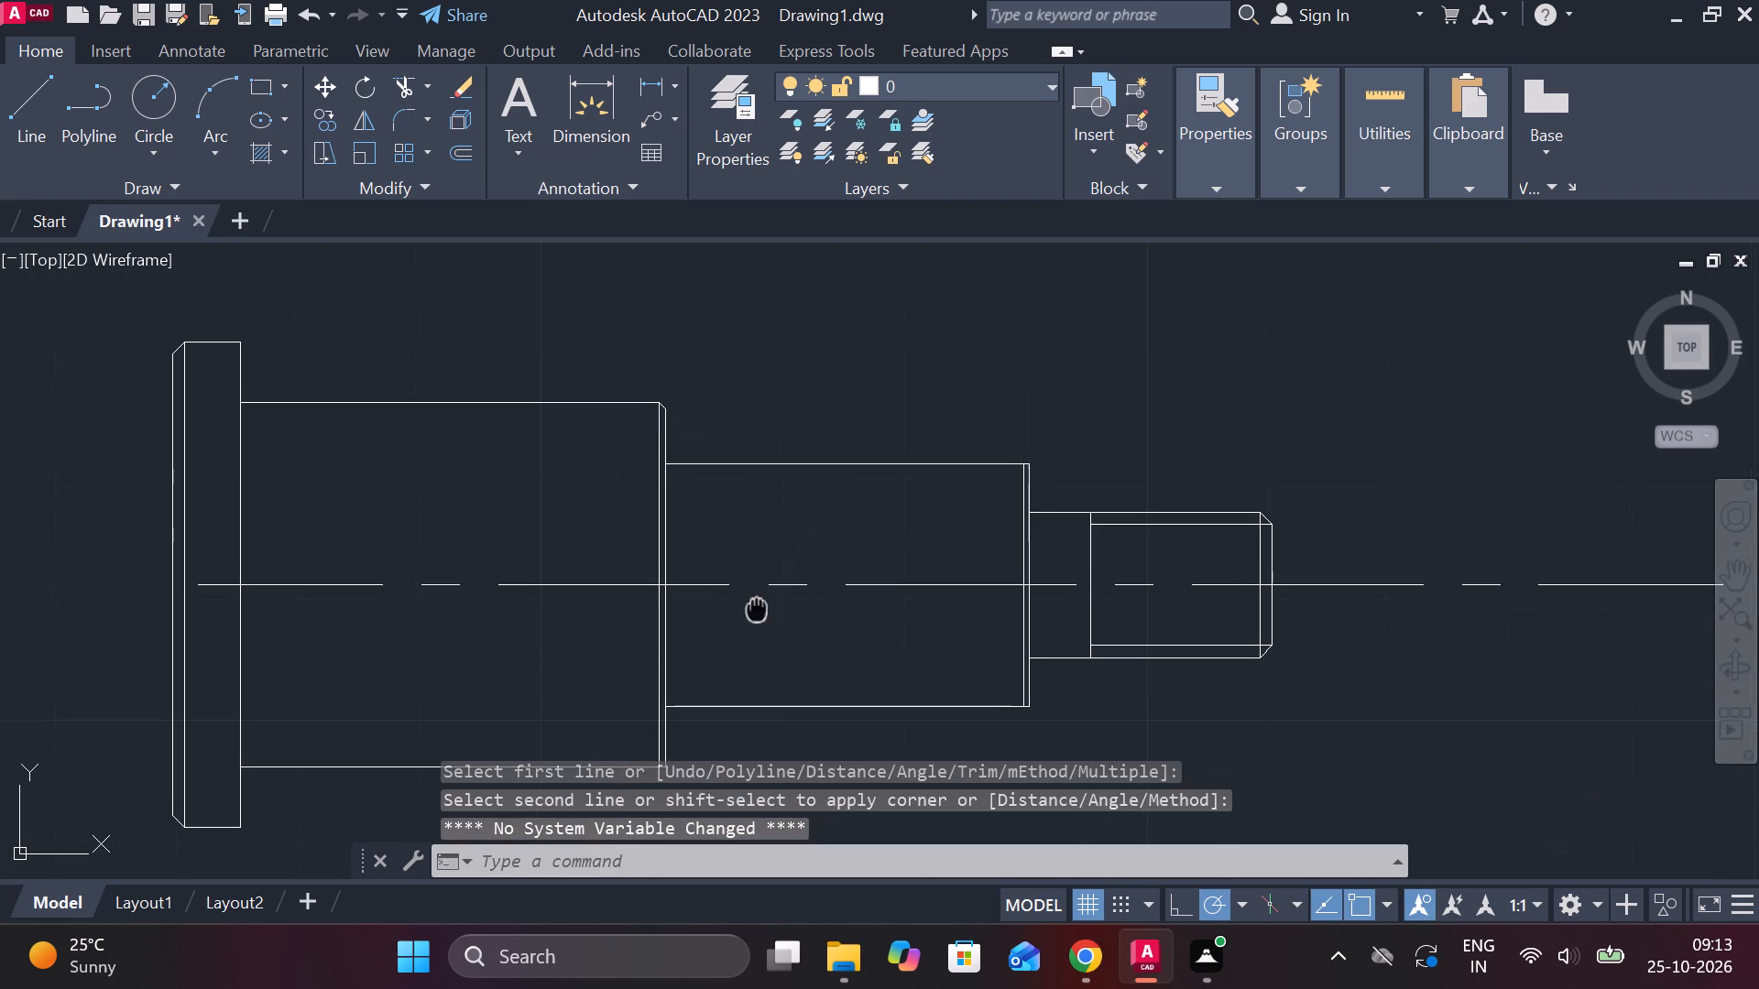
middle_drag(783, 546, 872, 408)
scroll(891, 472, up, 3)
middle_drag(759, 545, 988, 287)
key(space)
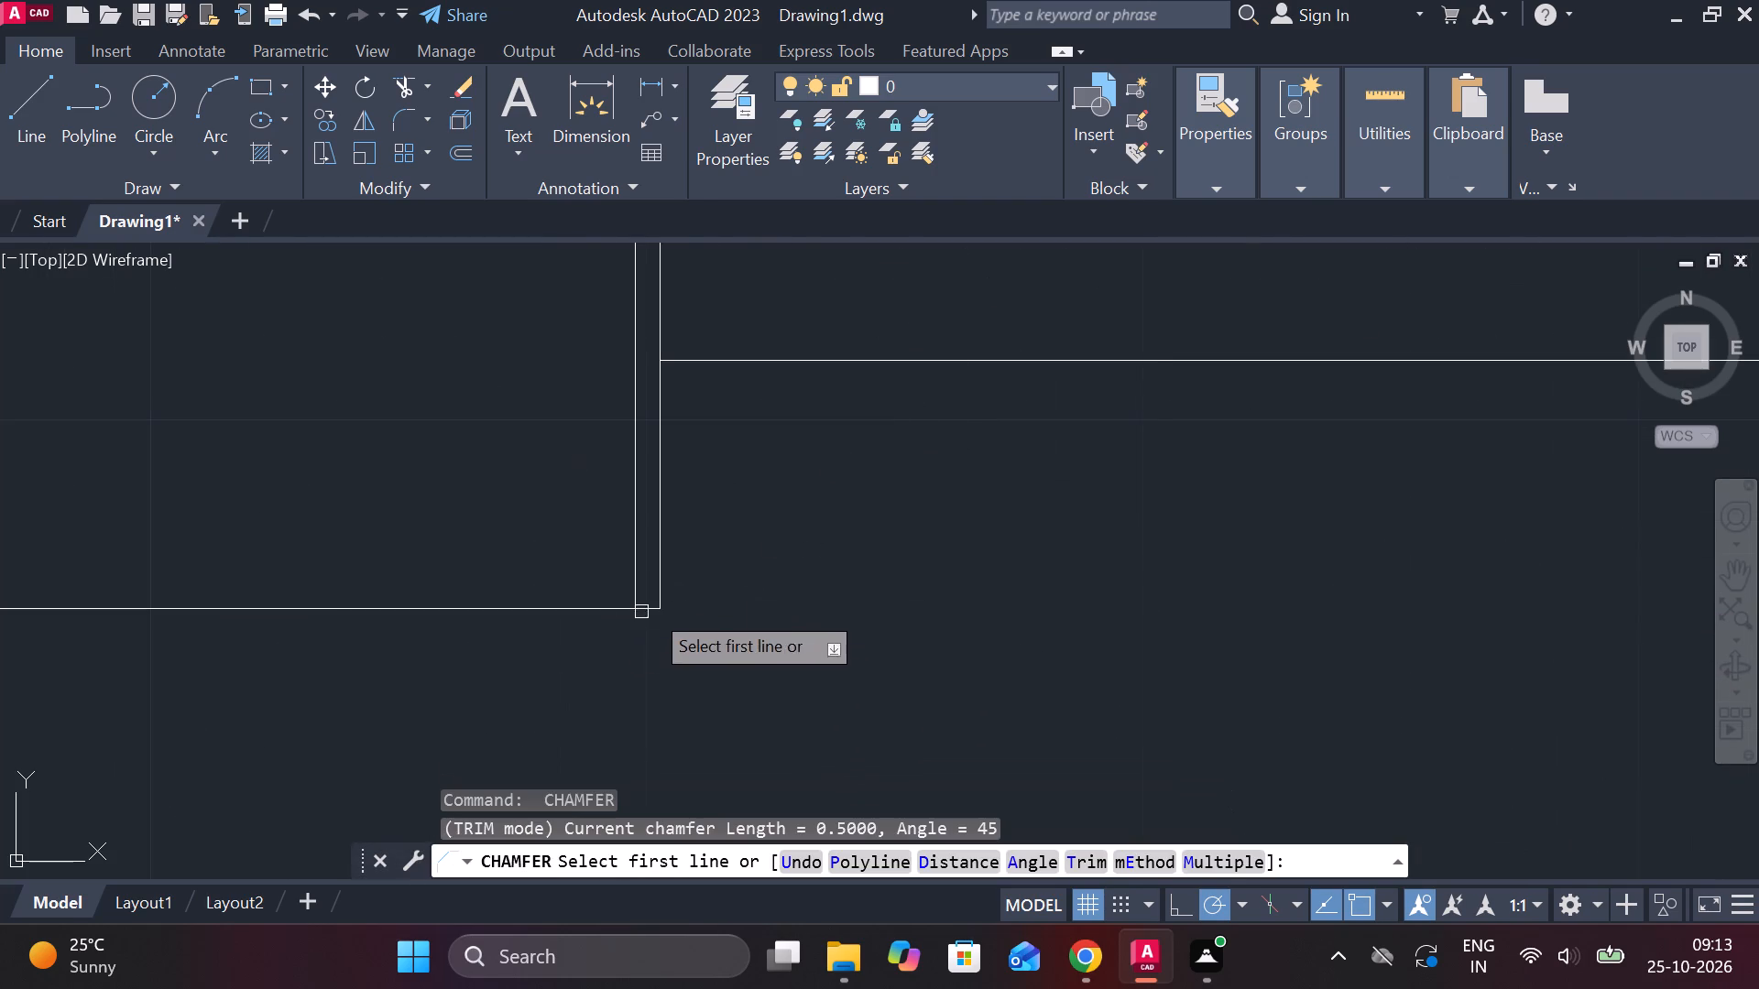
click(656, 567)
click(649, 611)
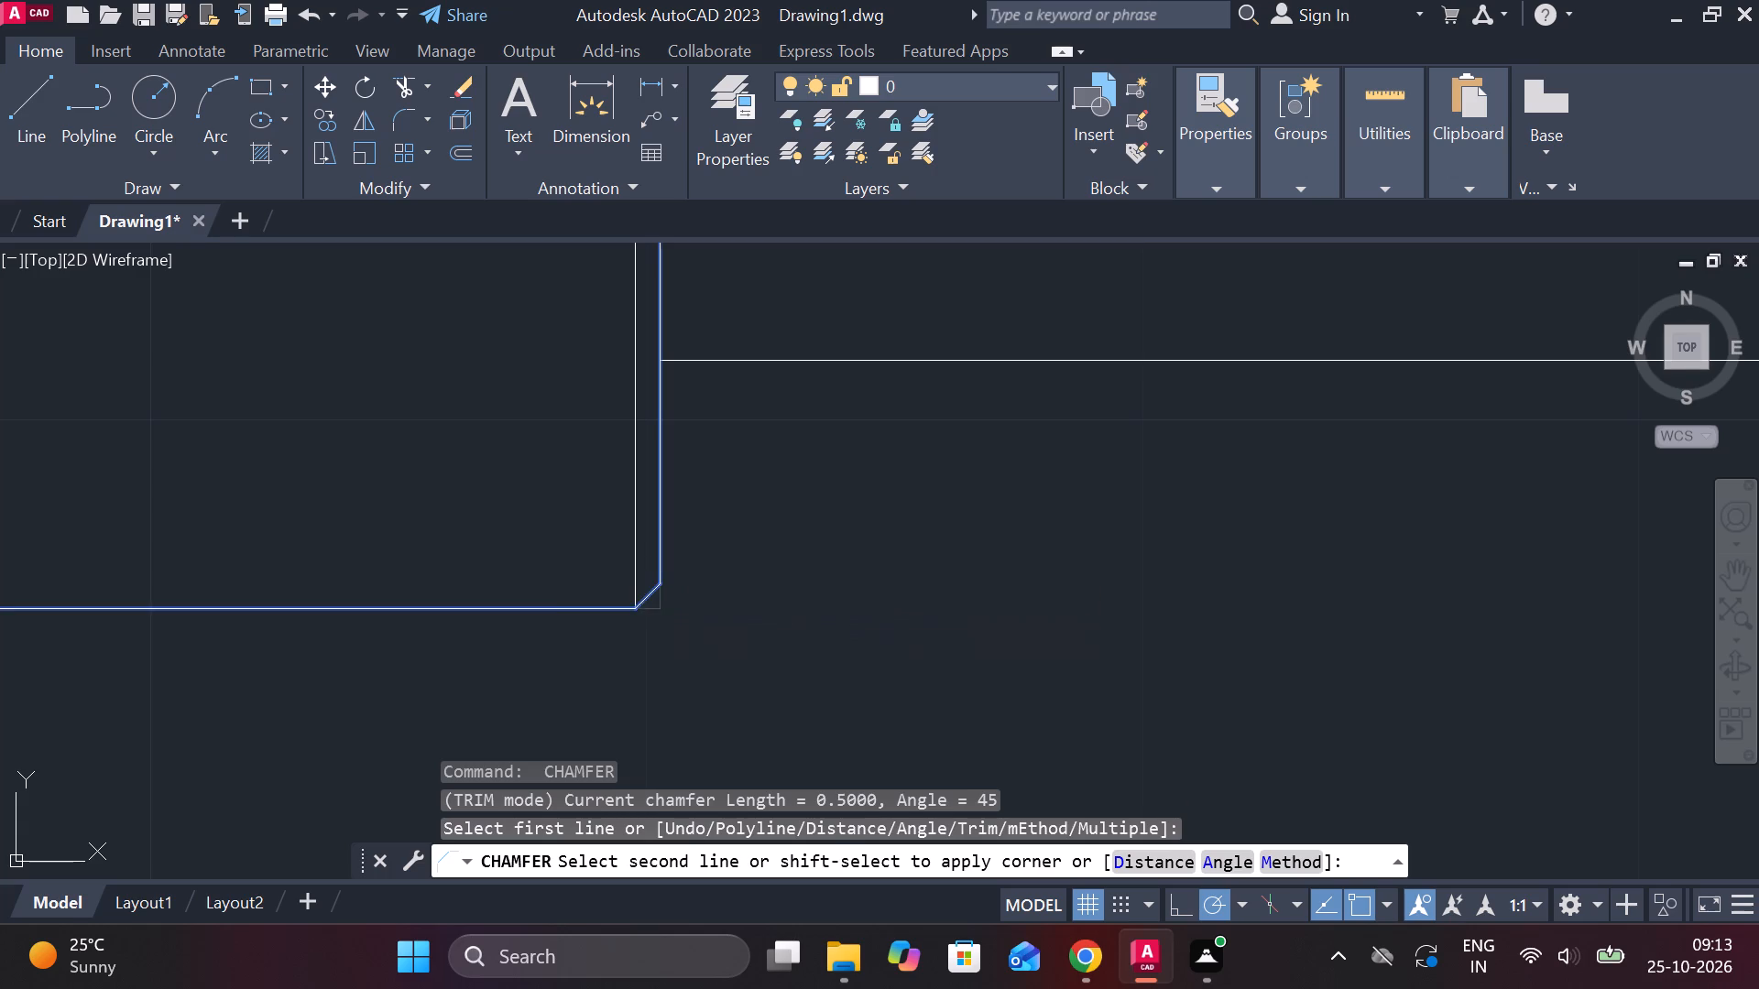
Chamfer the upper corner at the second section's end with the same length 0.5 and angle 45.
scroll(949, 550, down, 3)
middle_drag(1071, 543, 725, 658)
scroll(882, 415, up, 4)
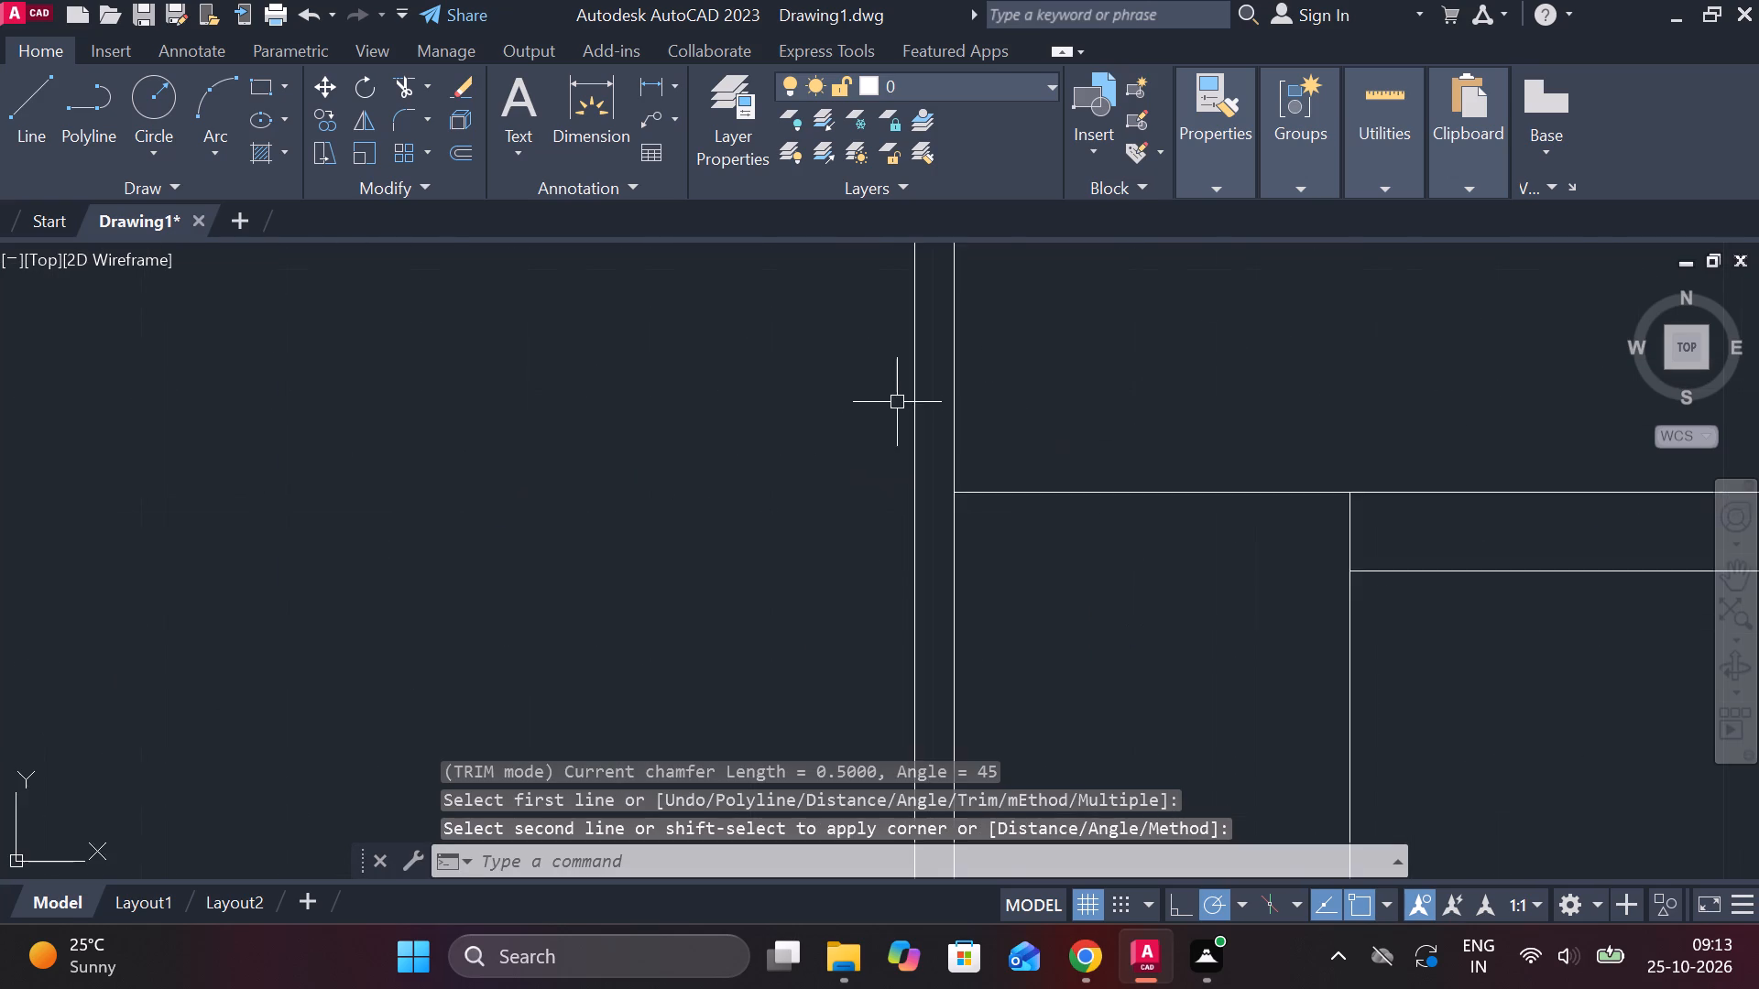
middle_drag(902, 443, 784, 664)
key(space)
click(837, 419)
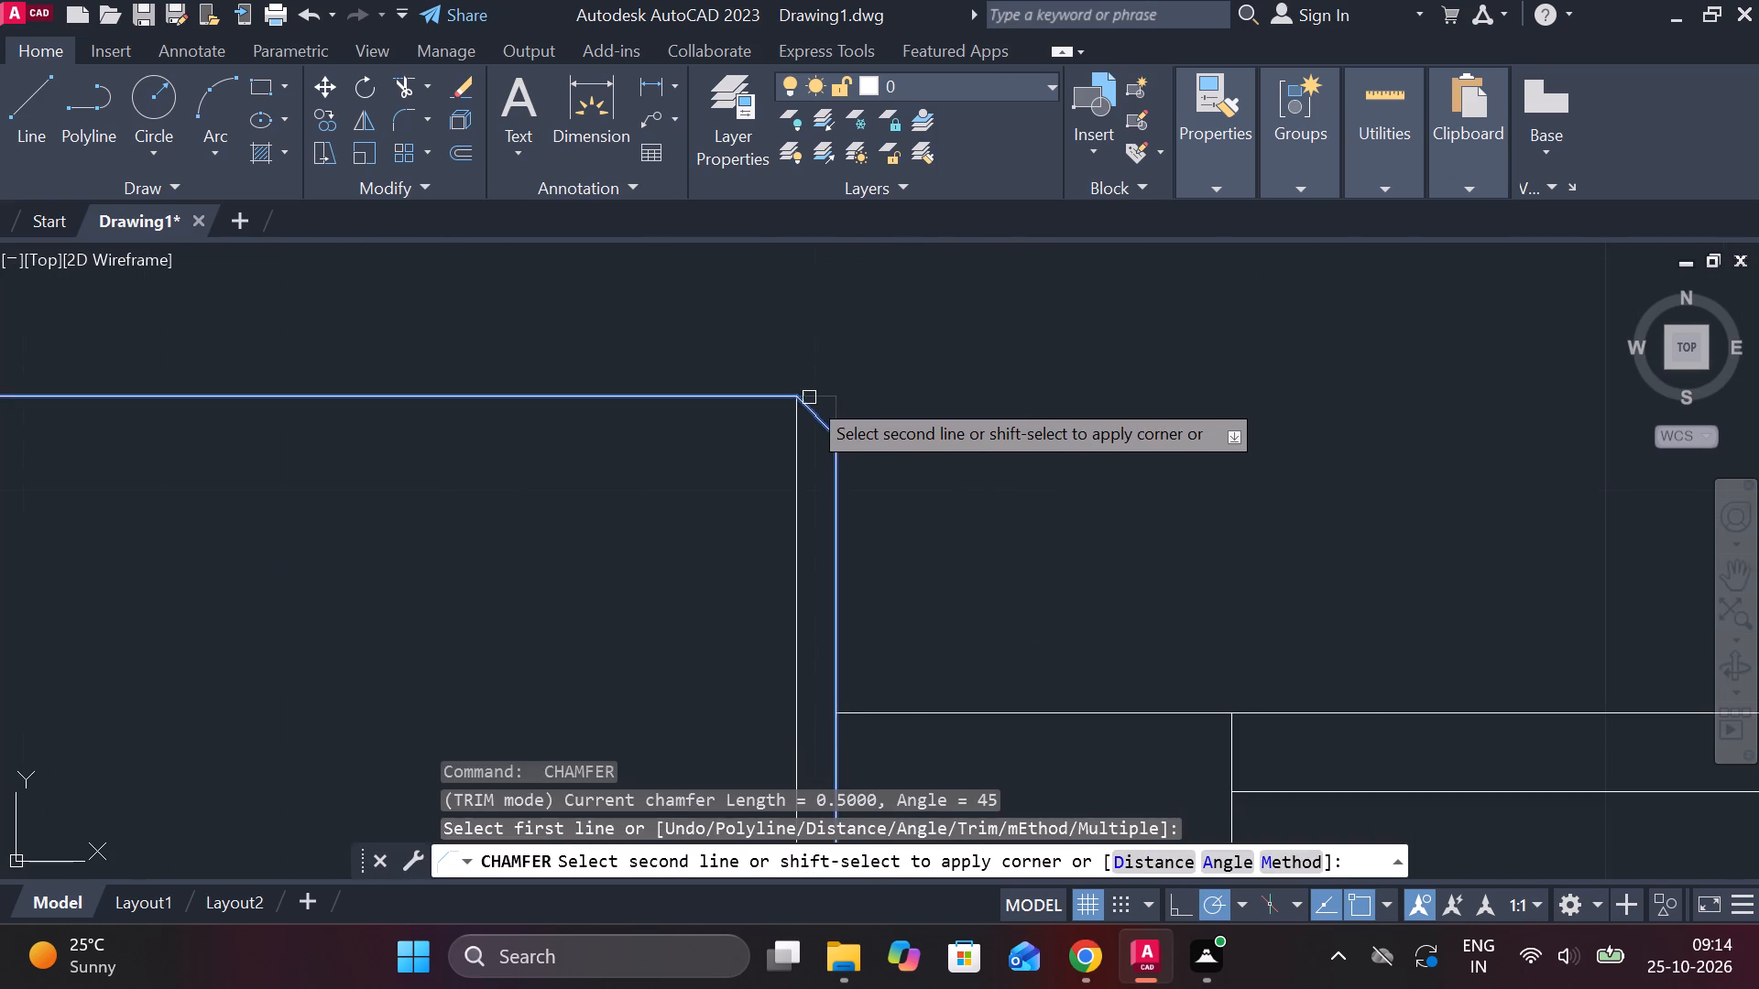
click(803, 395)
Chamfer the lower corner at the second section's end with the same length 0.5 and angle 45.
scroll(833, 395, down, 4)
scroll(886, 662, up, 3)
key(space)
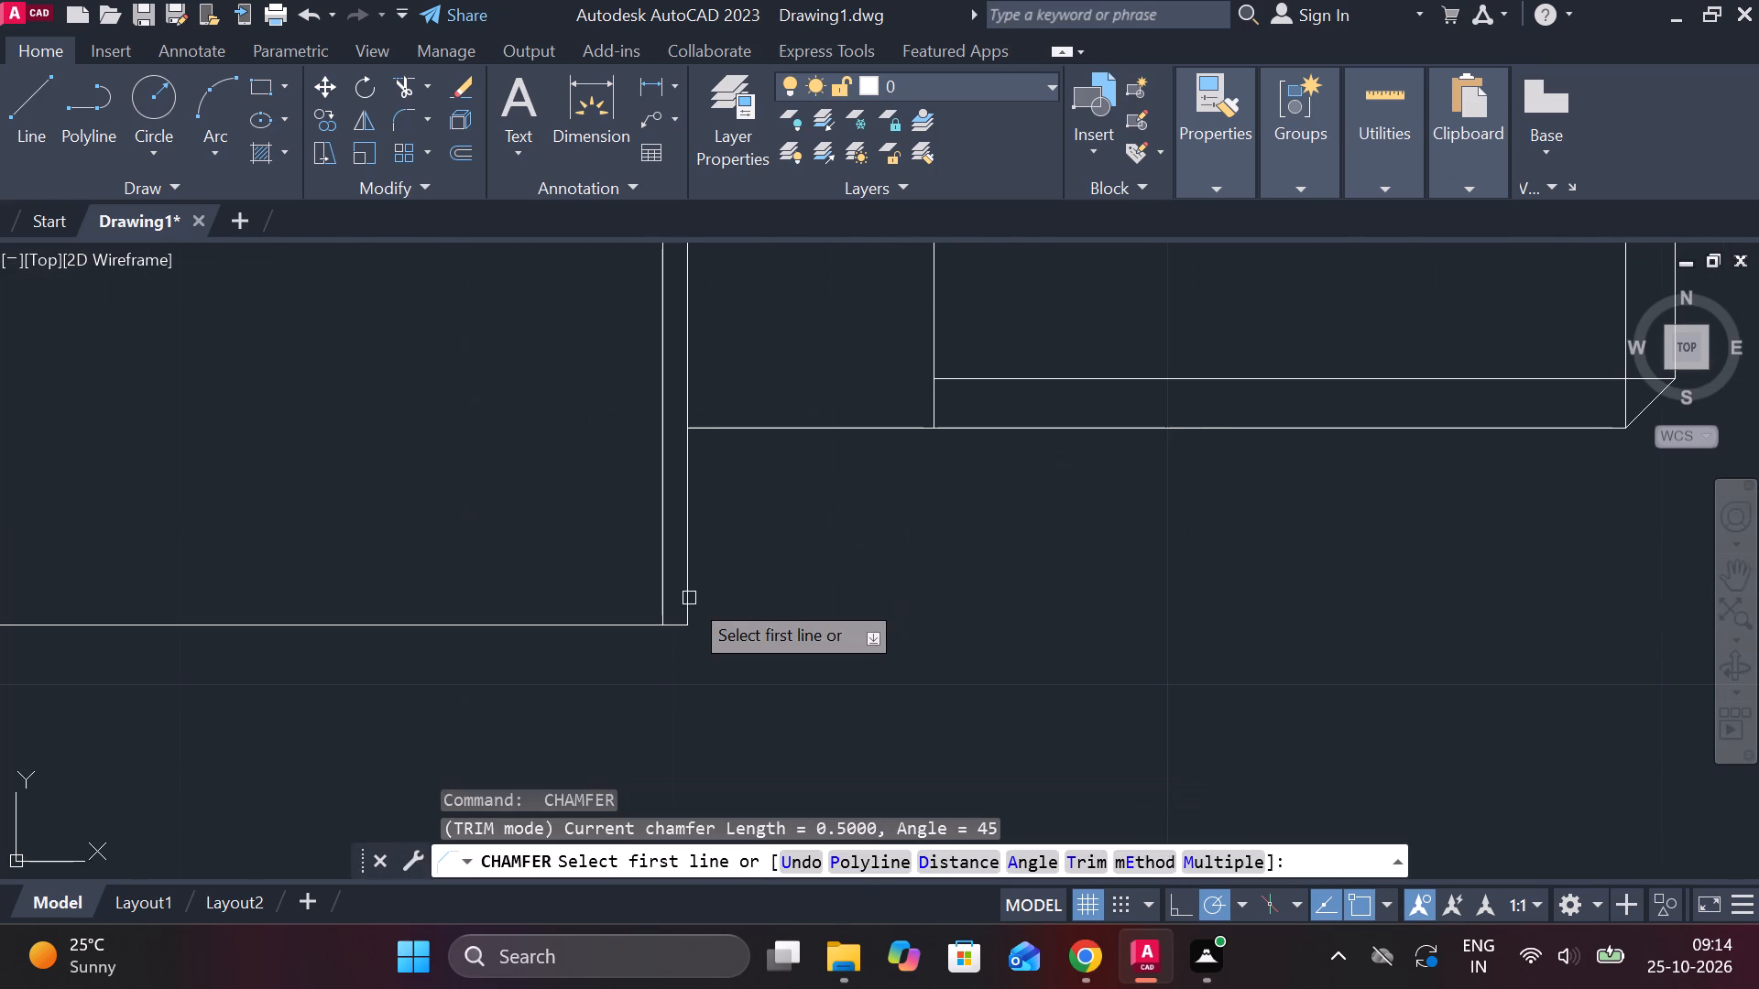
click(690, 596)
click(671, 631)
scroll(1029, 612, down, 3)
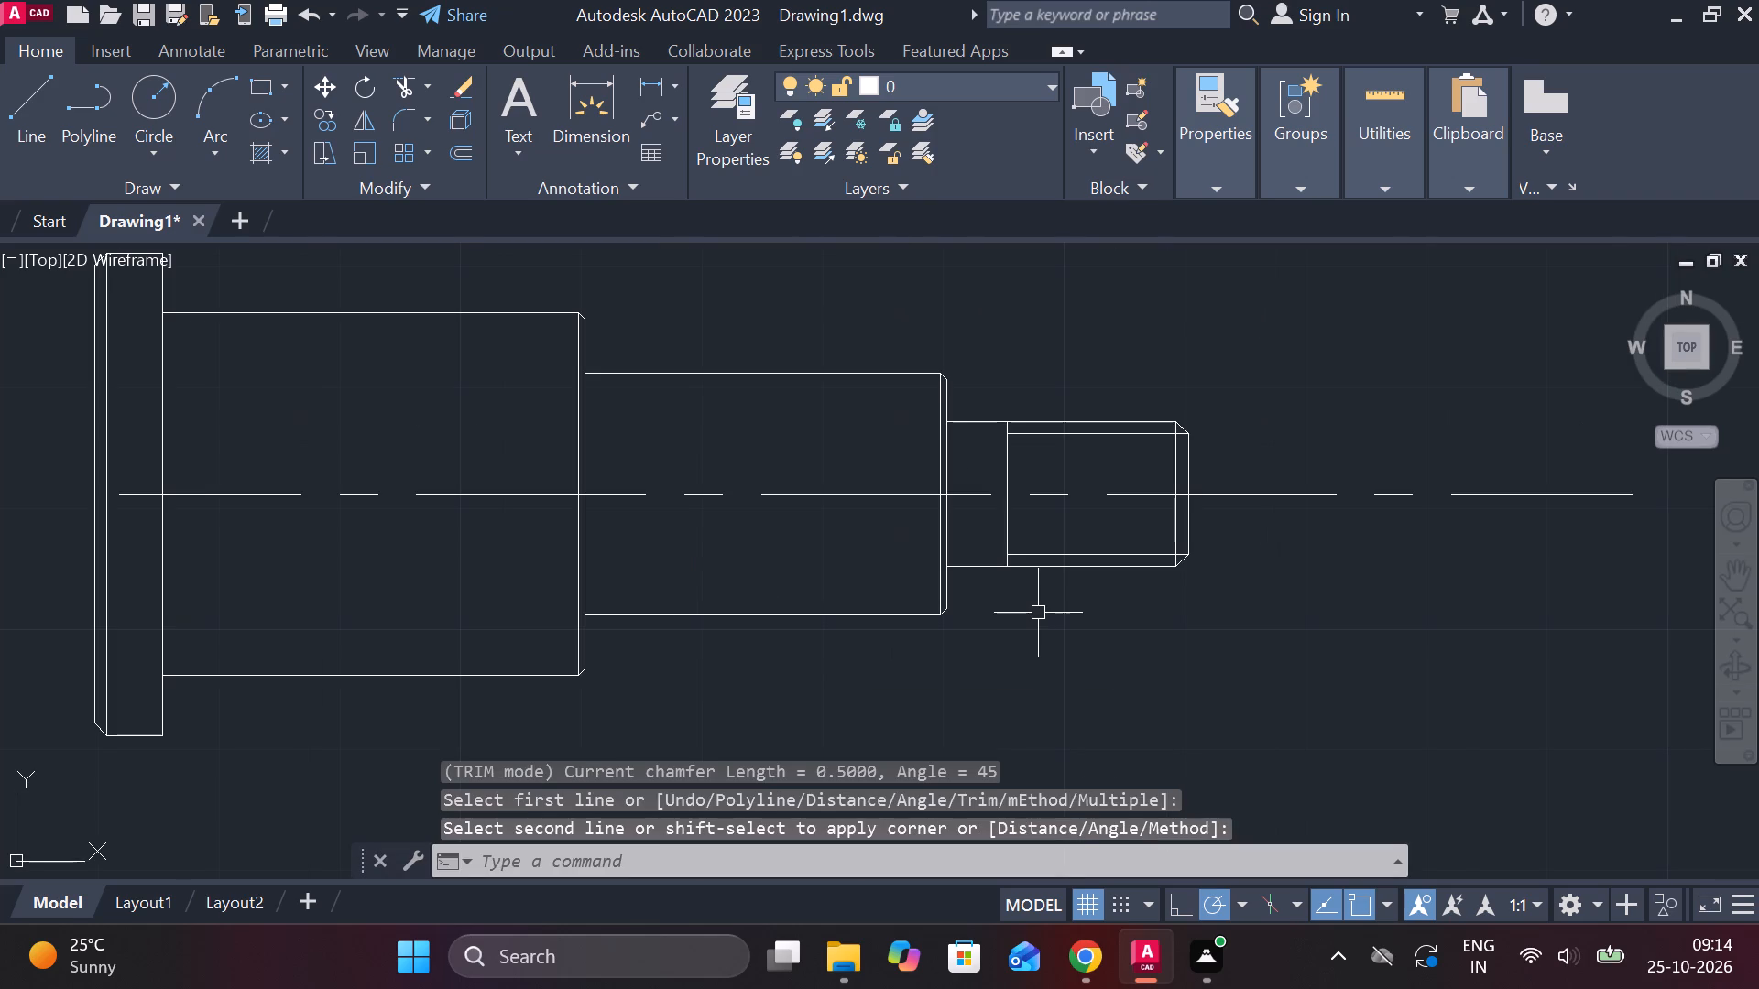
Stretch the head-side end of the horizontal centerline well past the head's outer face.
scroll(1083, 613, down, 2)
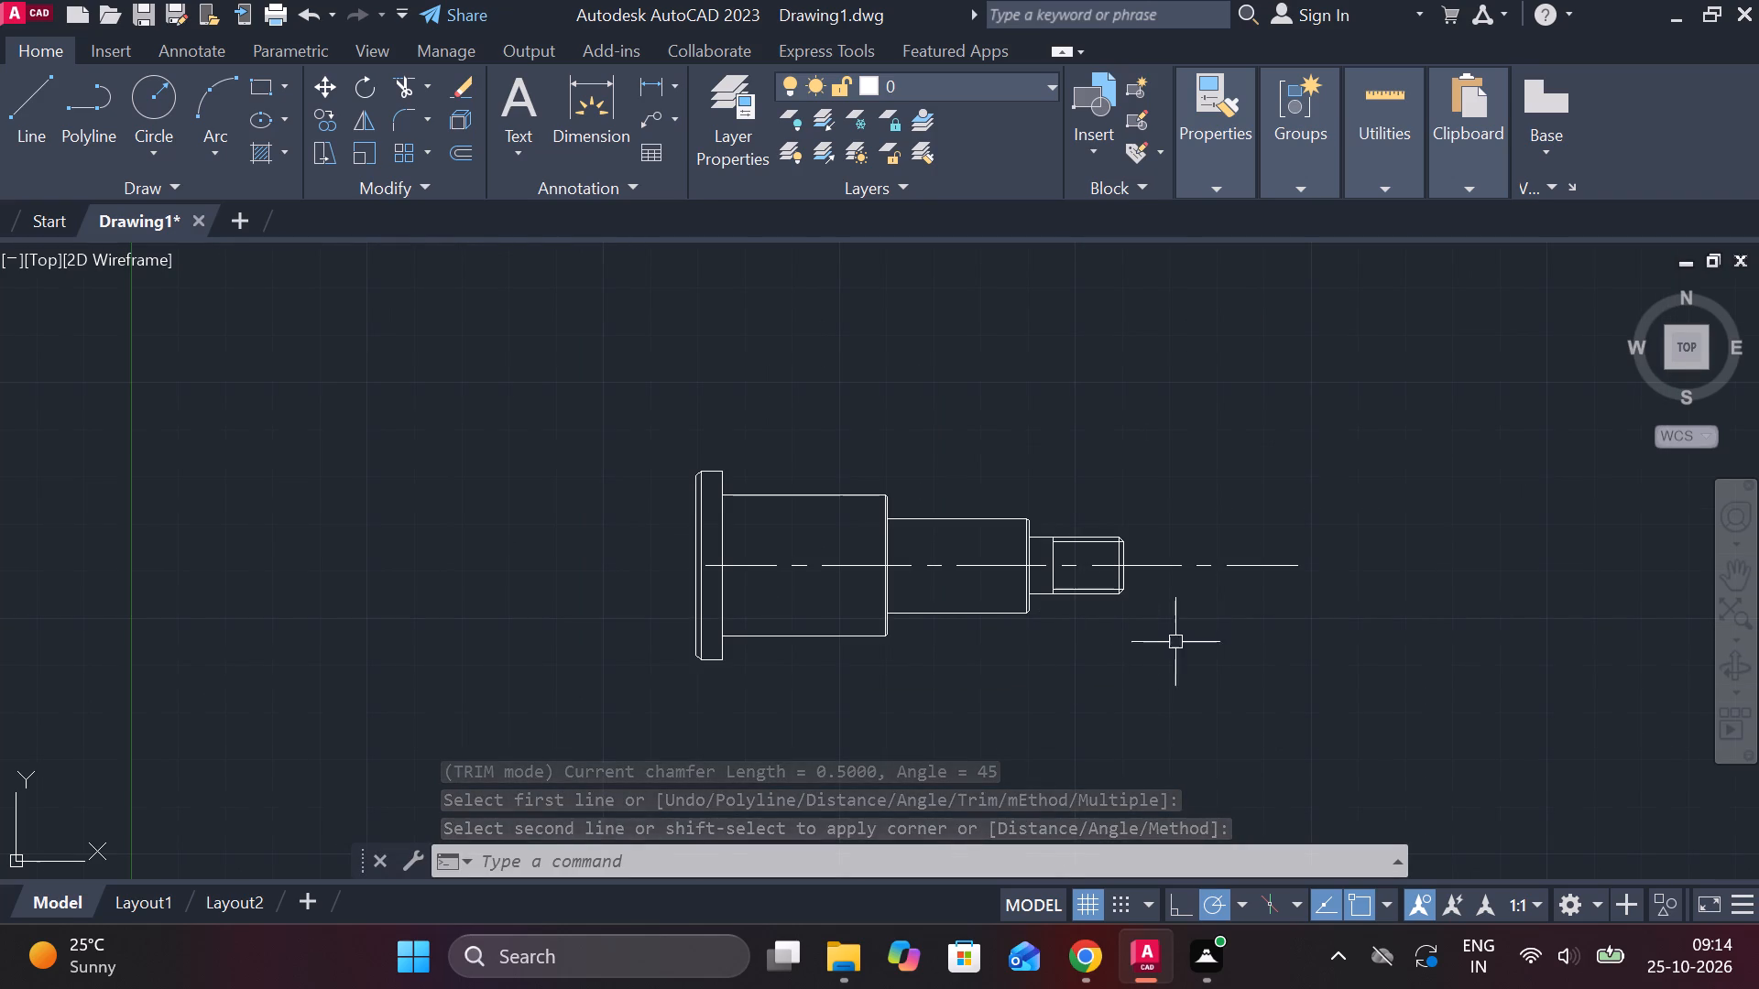
click(770, 565)
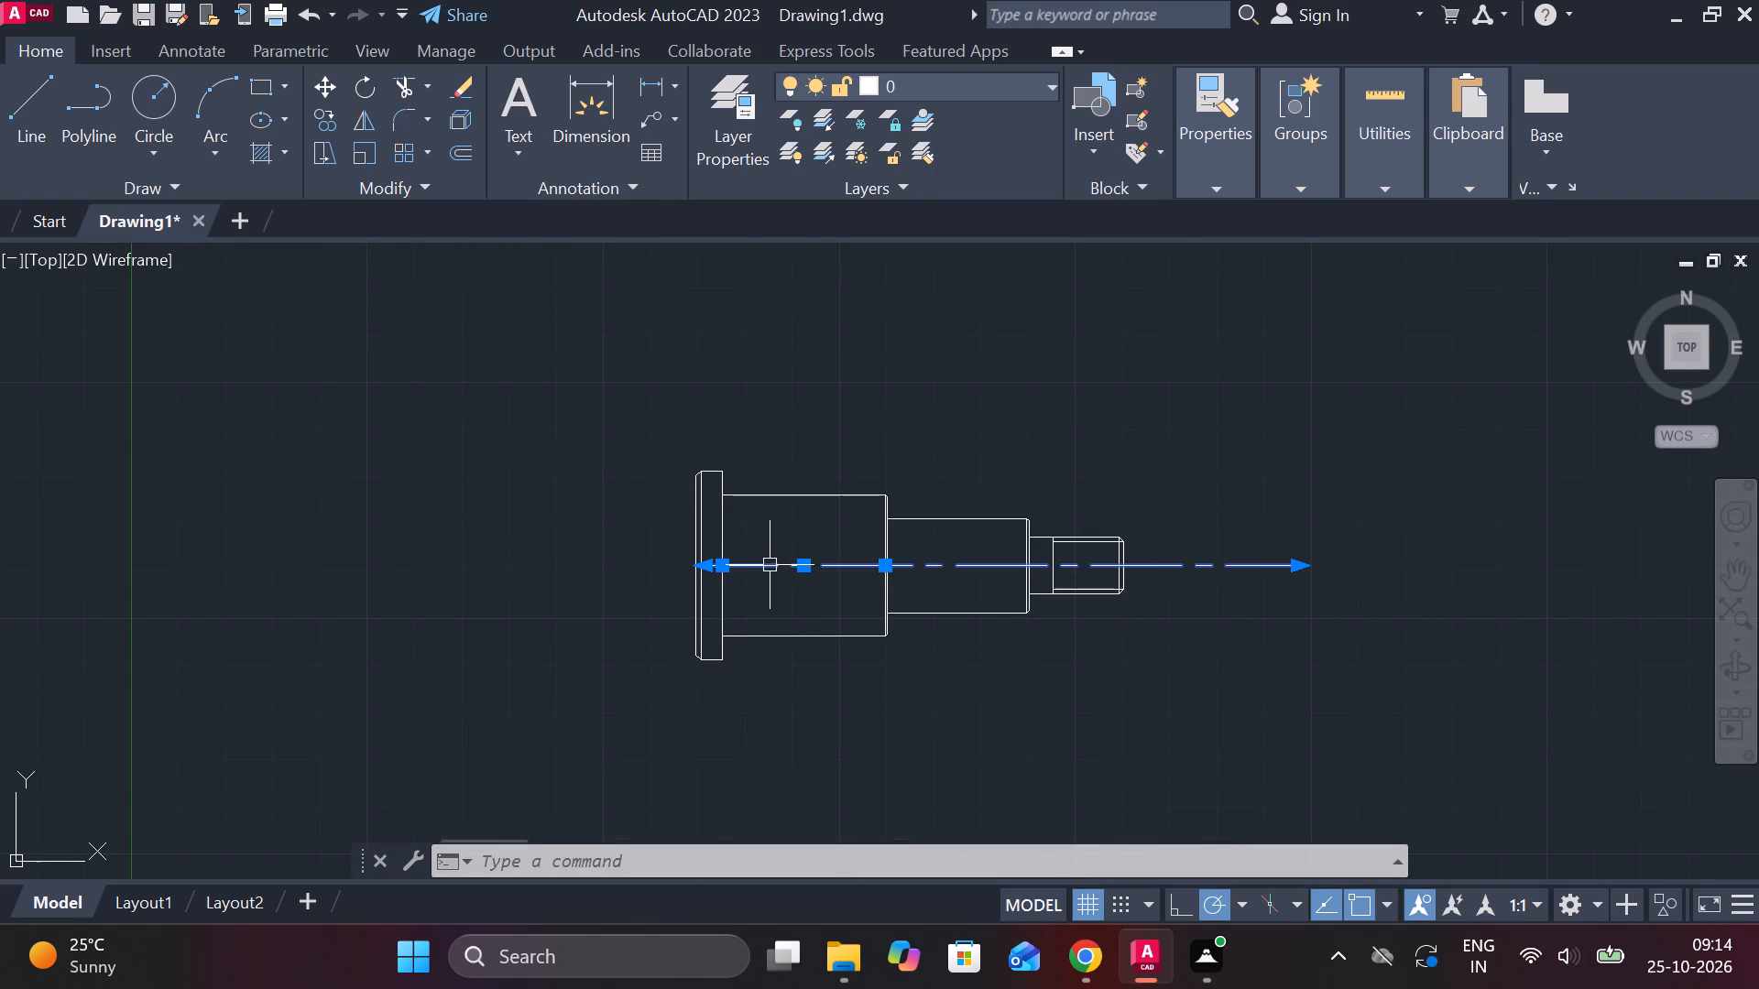
click(706, 566)
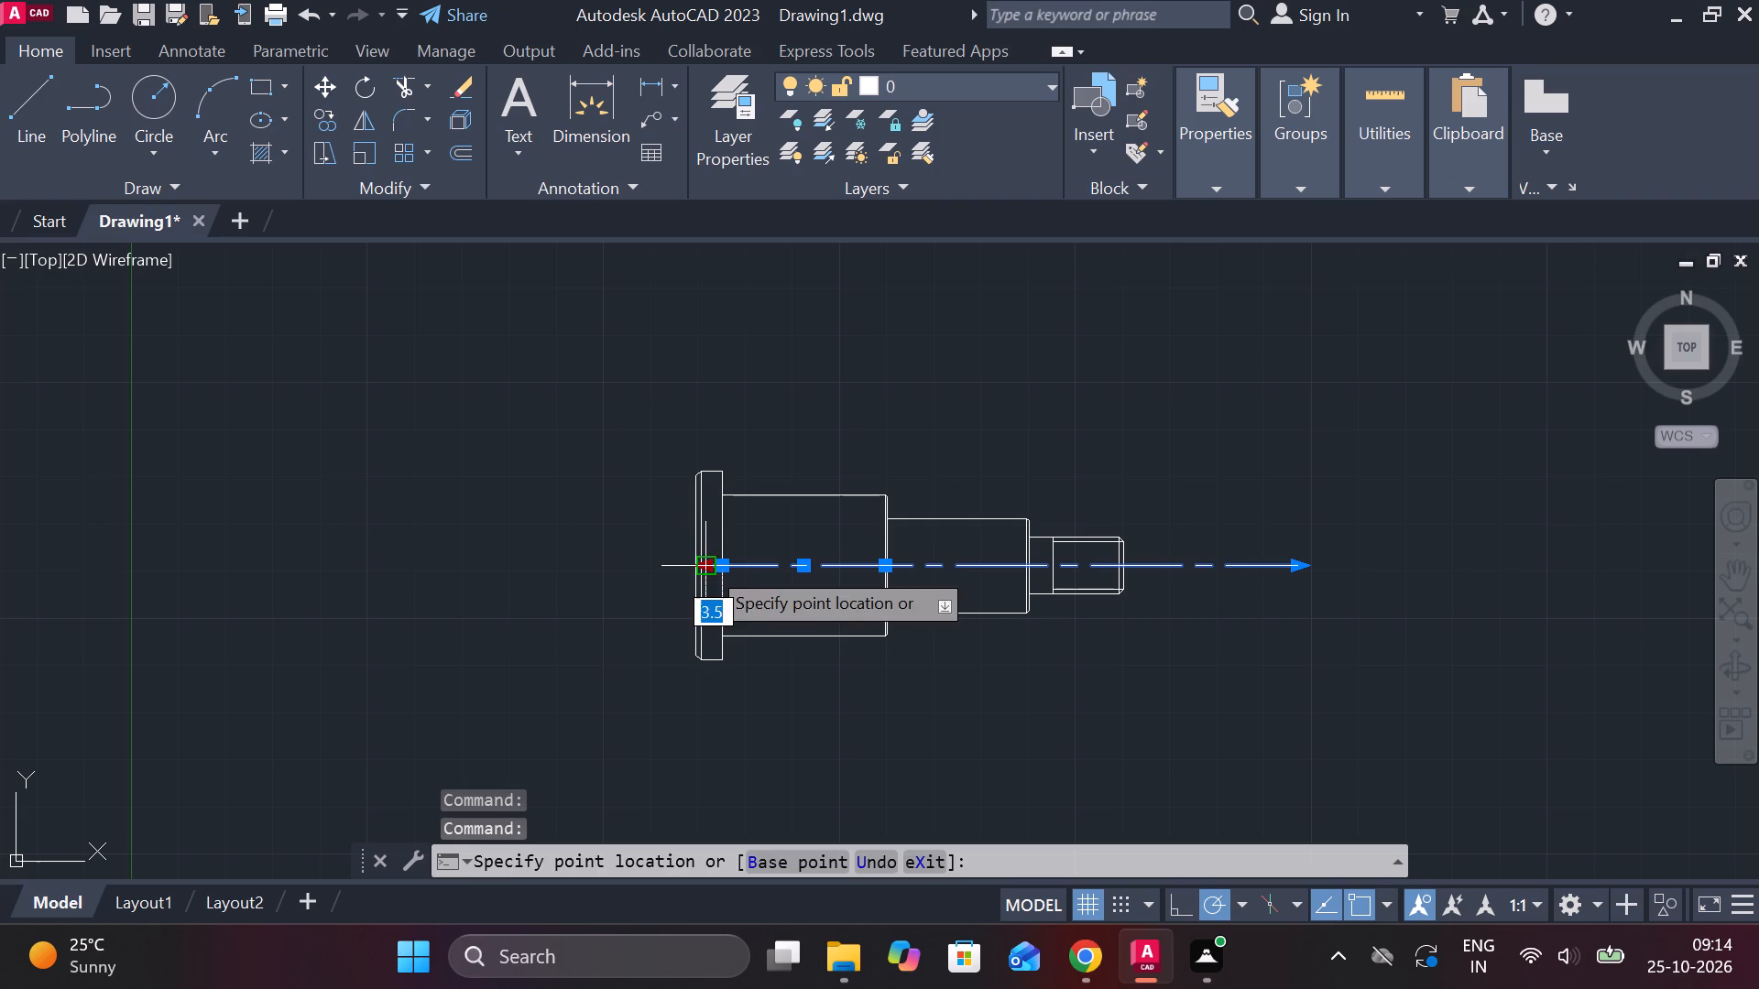
click(580, 568)
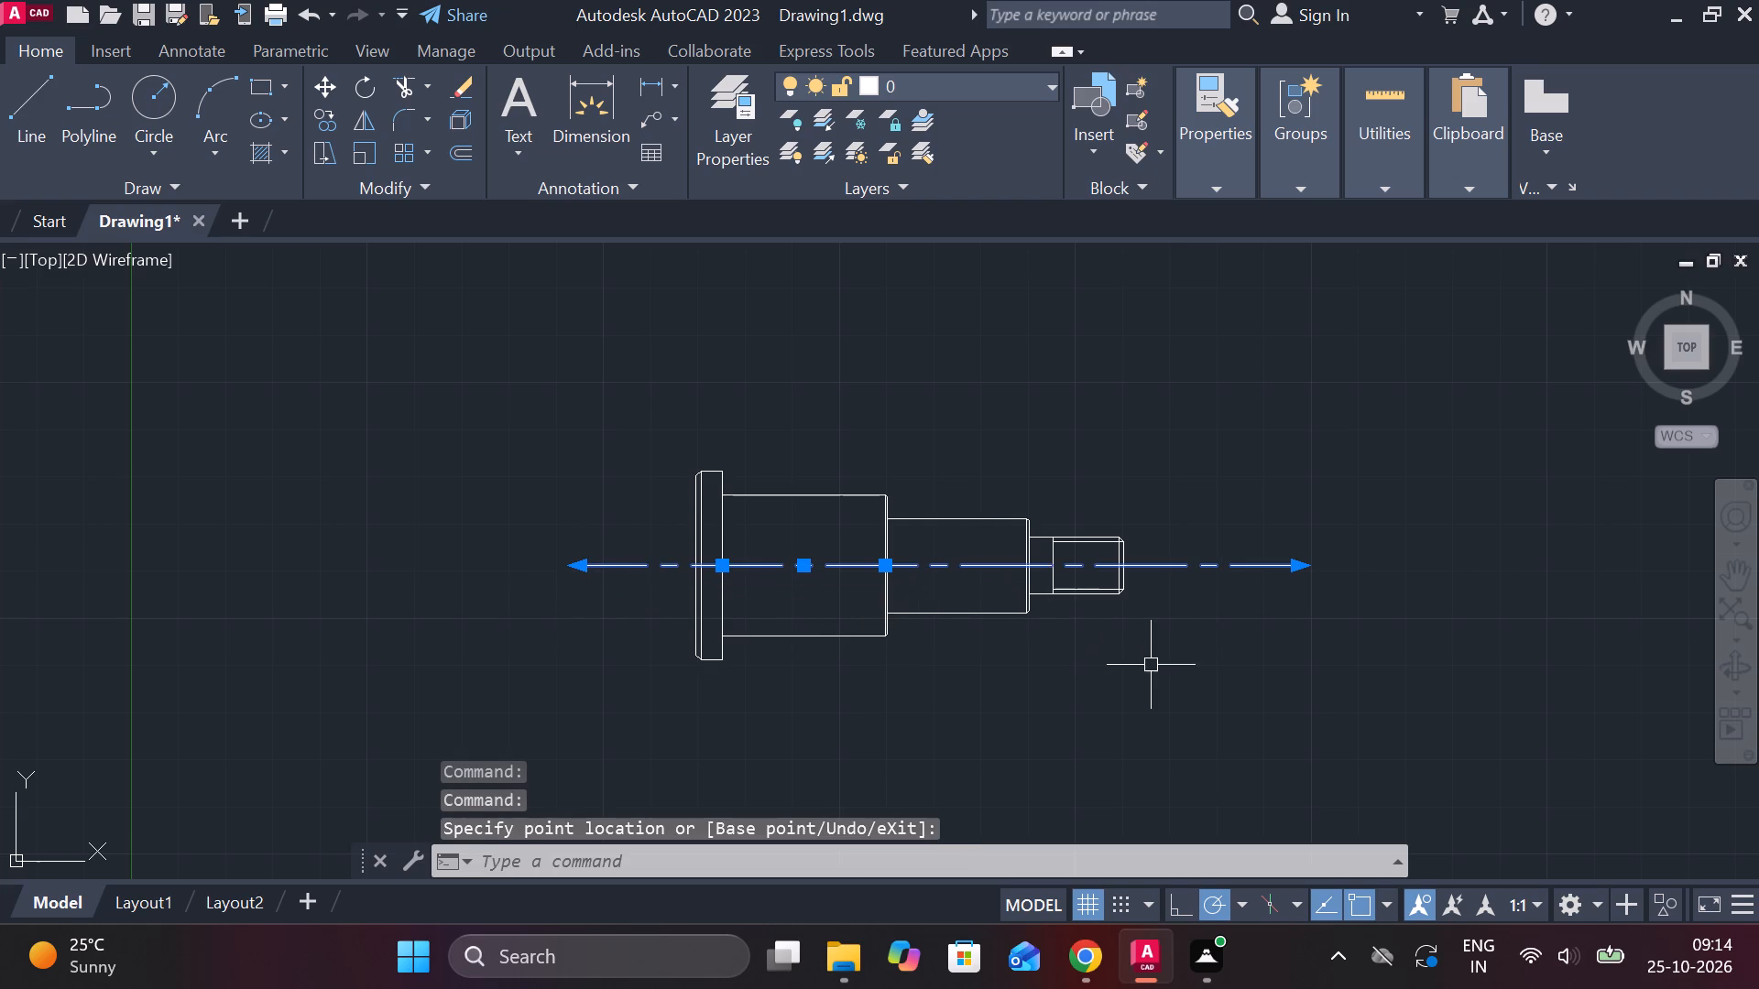
key(Escape)
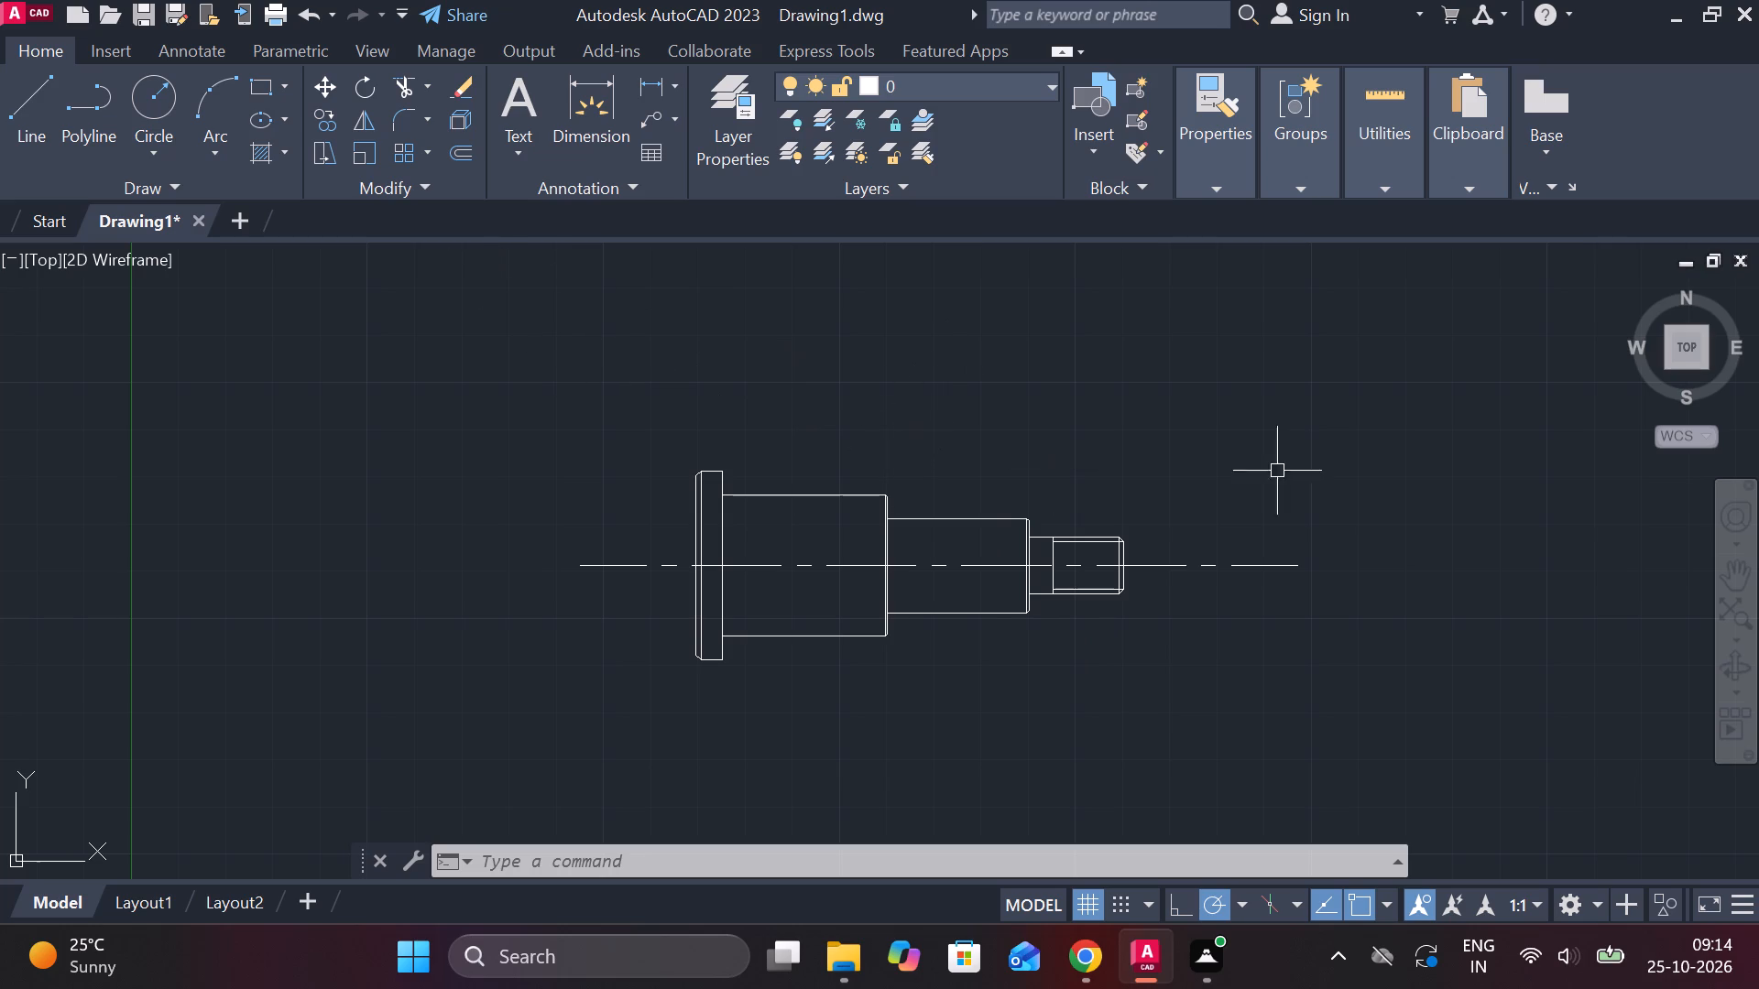
Draw a circle of radius 9.8 centered on the midpoint of the first section's upper edge.
text(C)
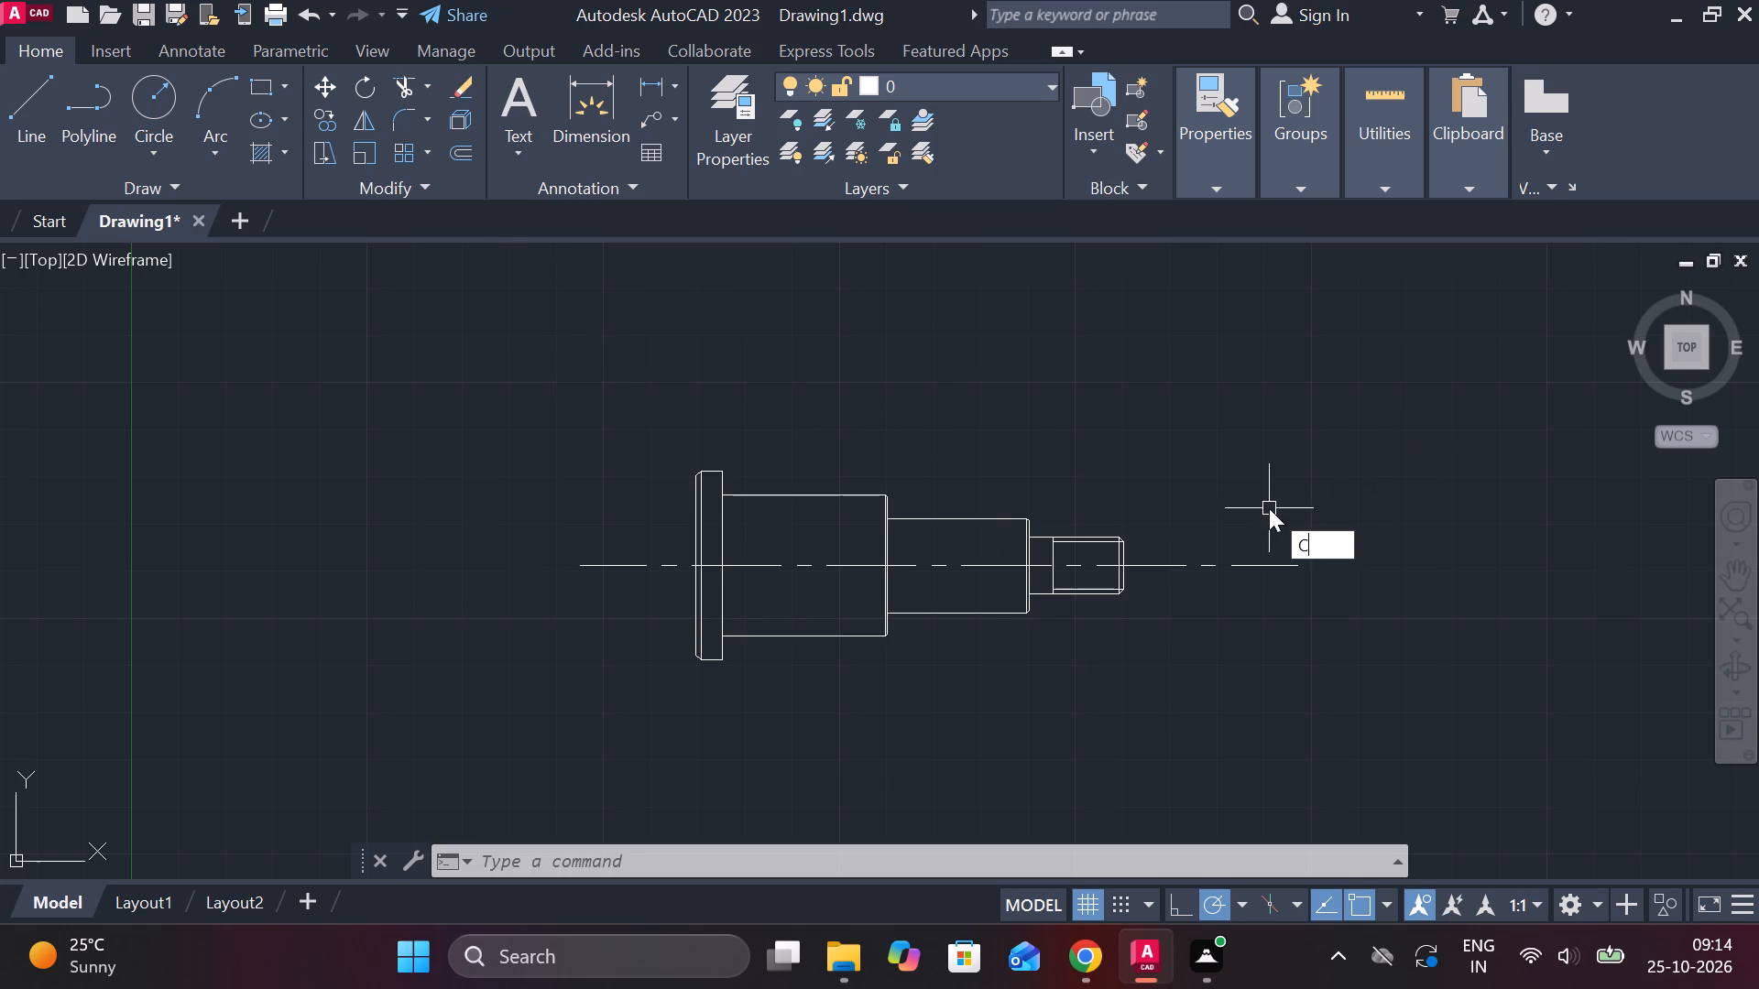
key(space)
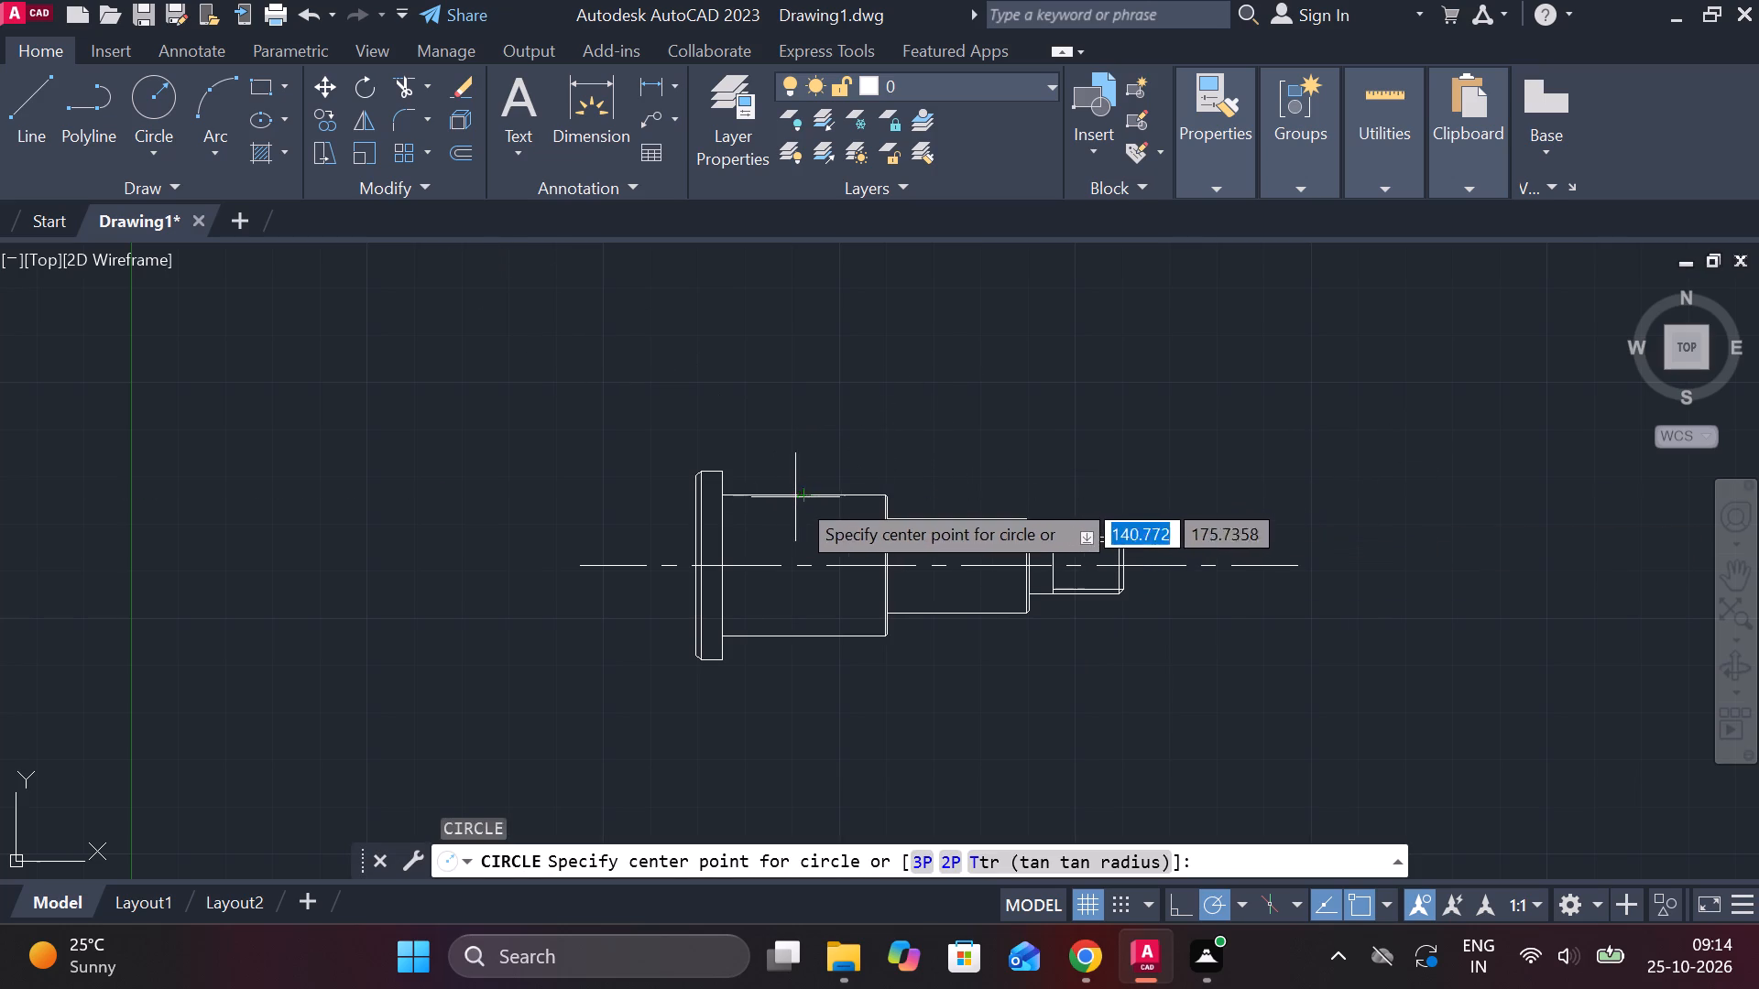
scroll(800, 497, up, 2)
click(800, 497)
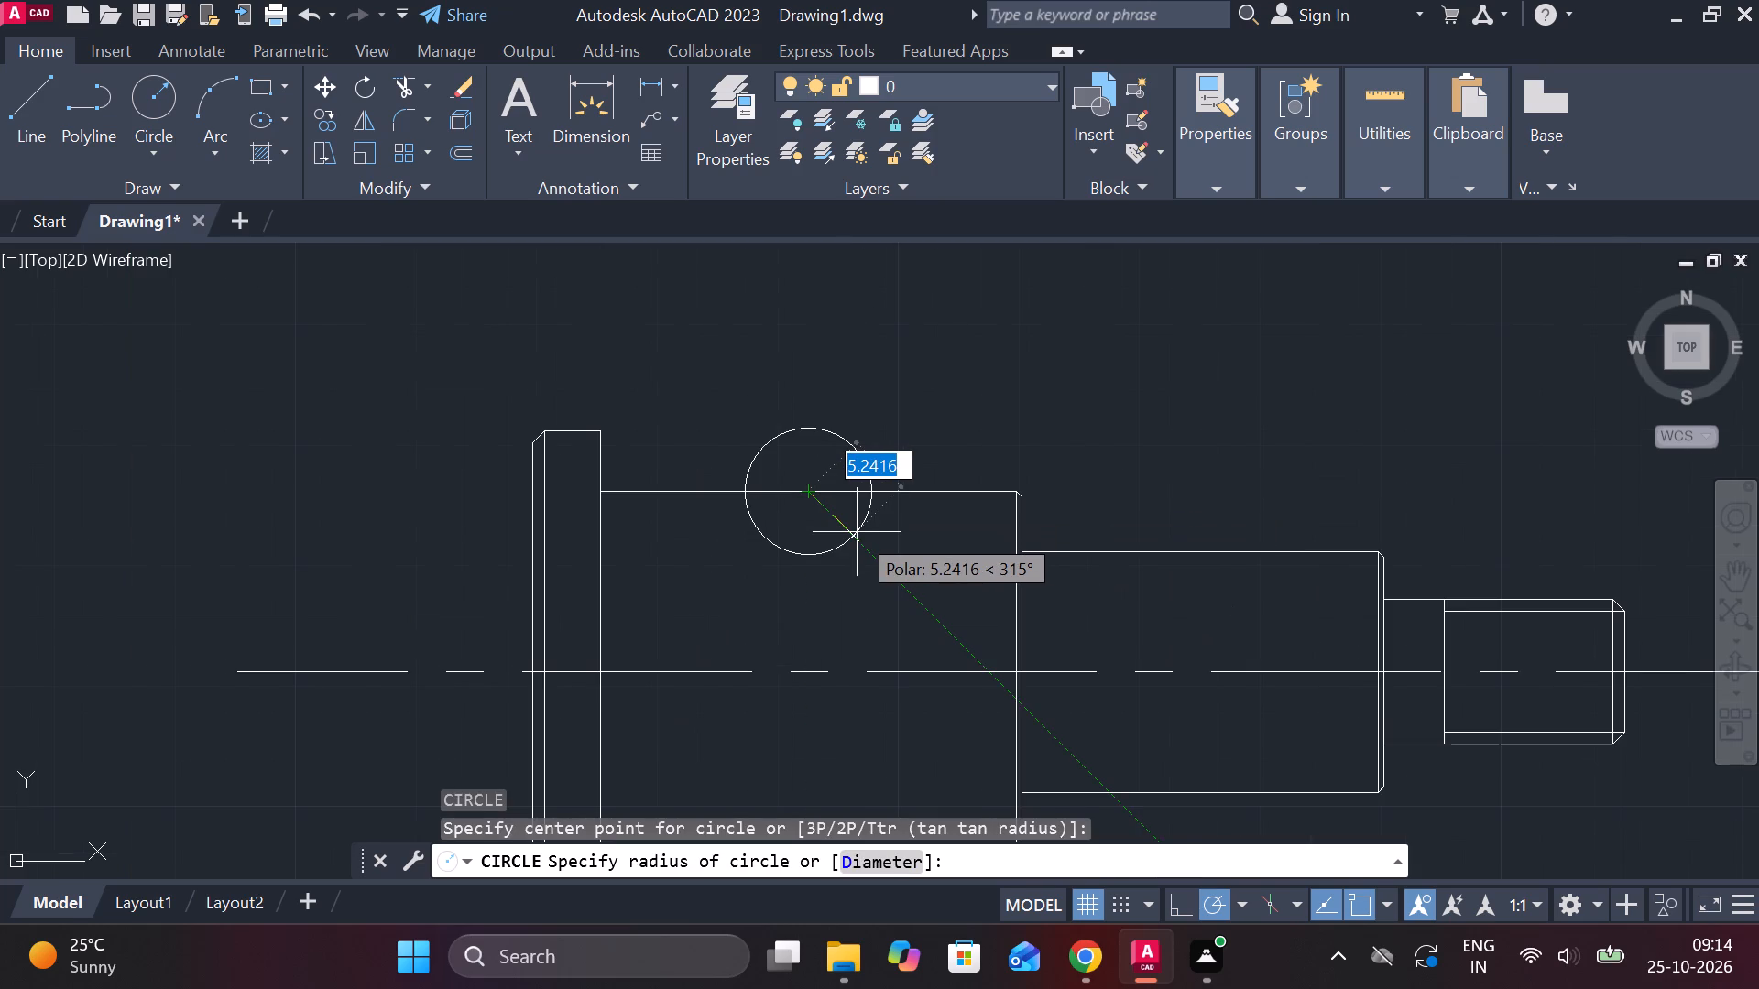
text(9.)
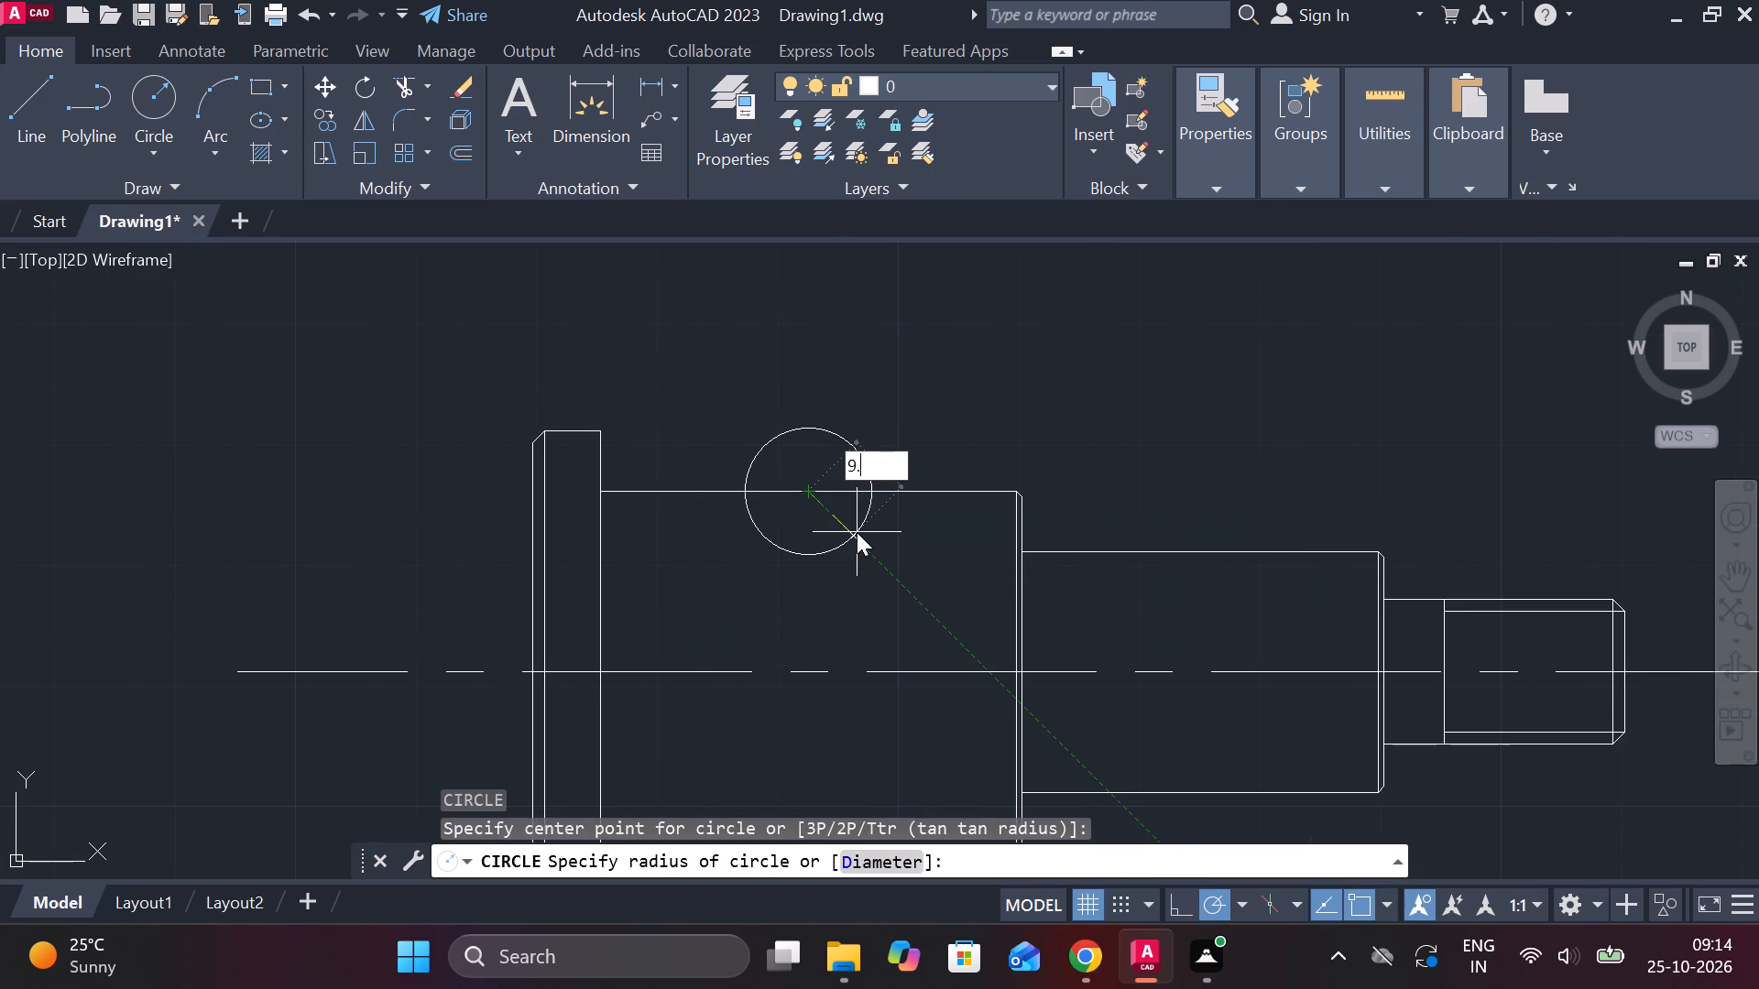
key(8)
key(Return)
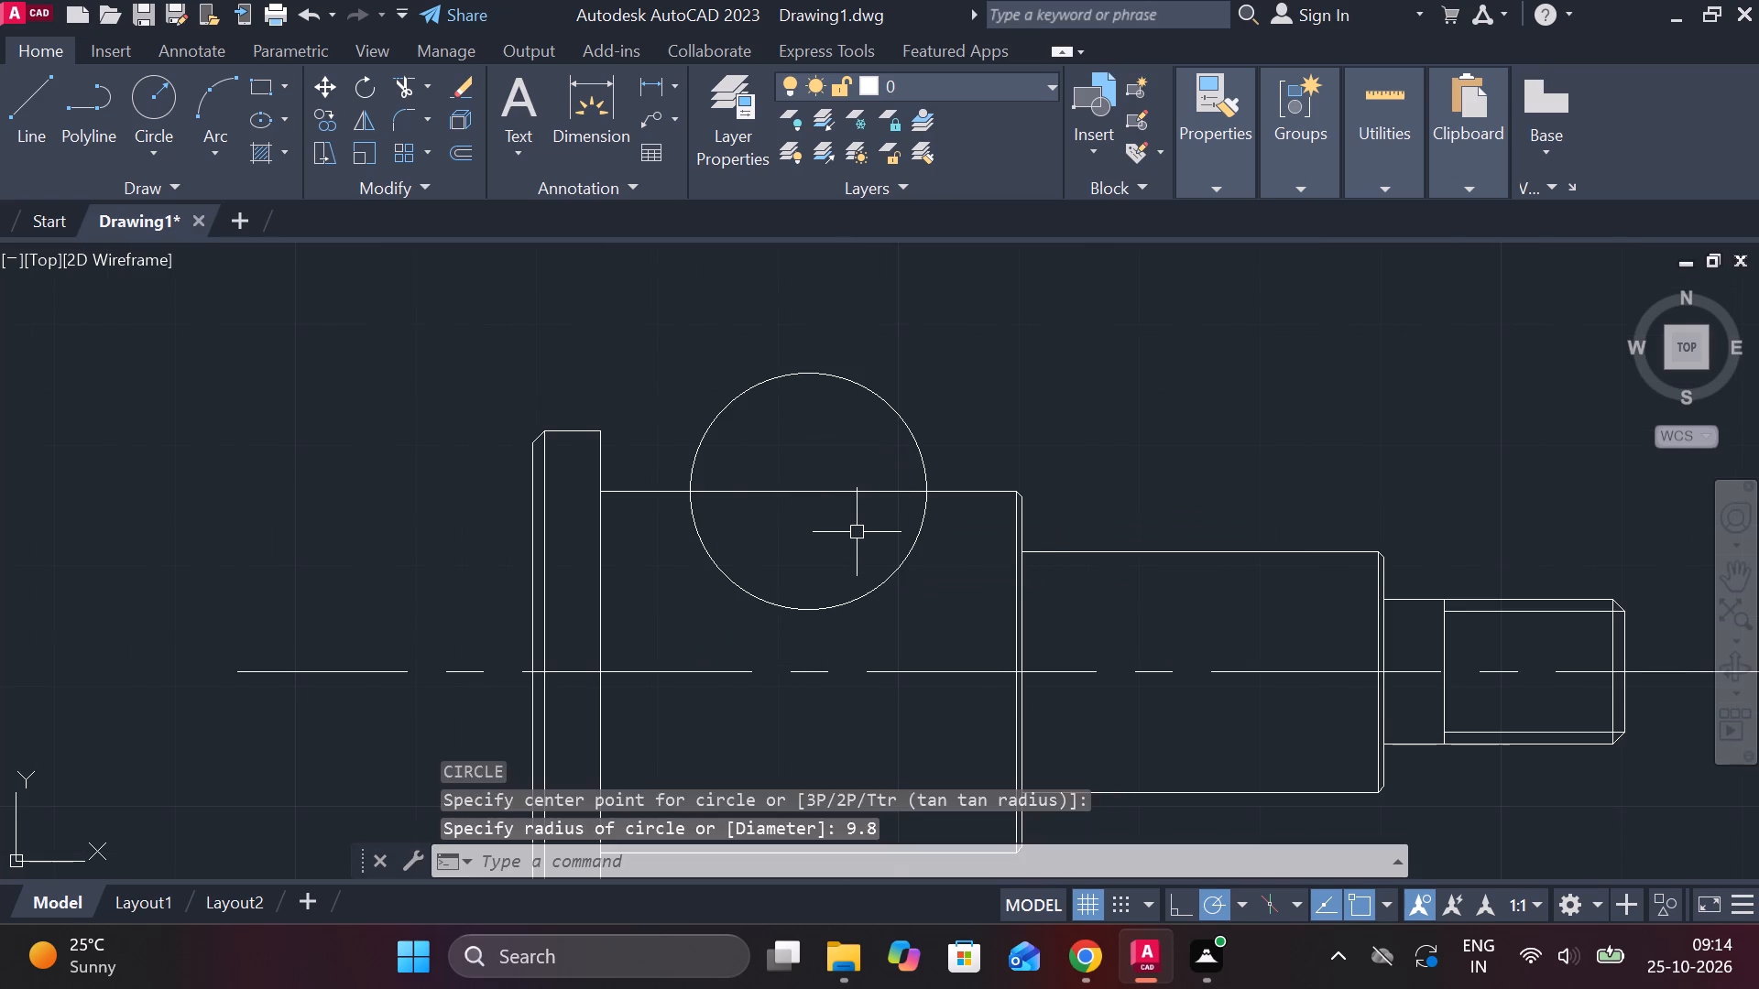
Trim the part of the circle above the first section's upper edge, leaving a semicircle inside the section.
text(TR)
key(space)
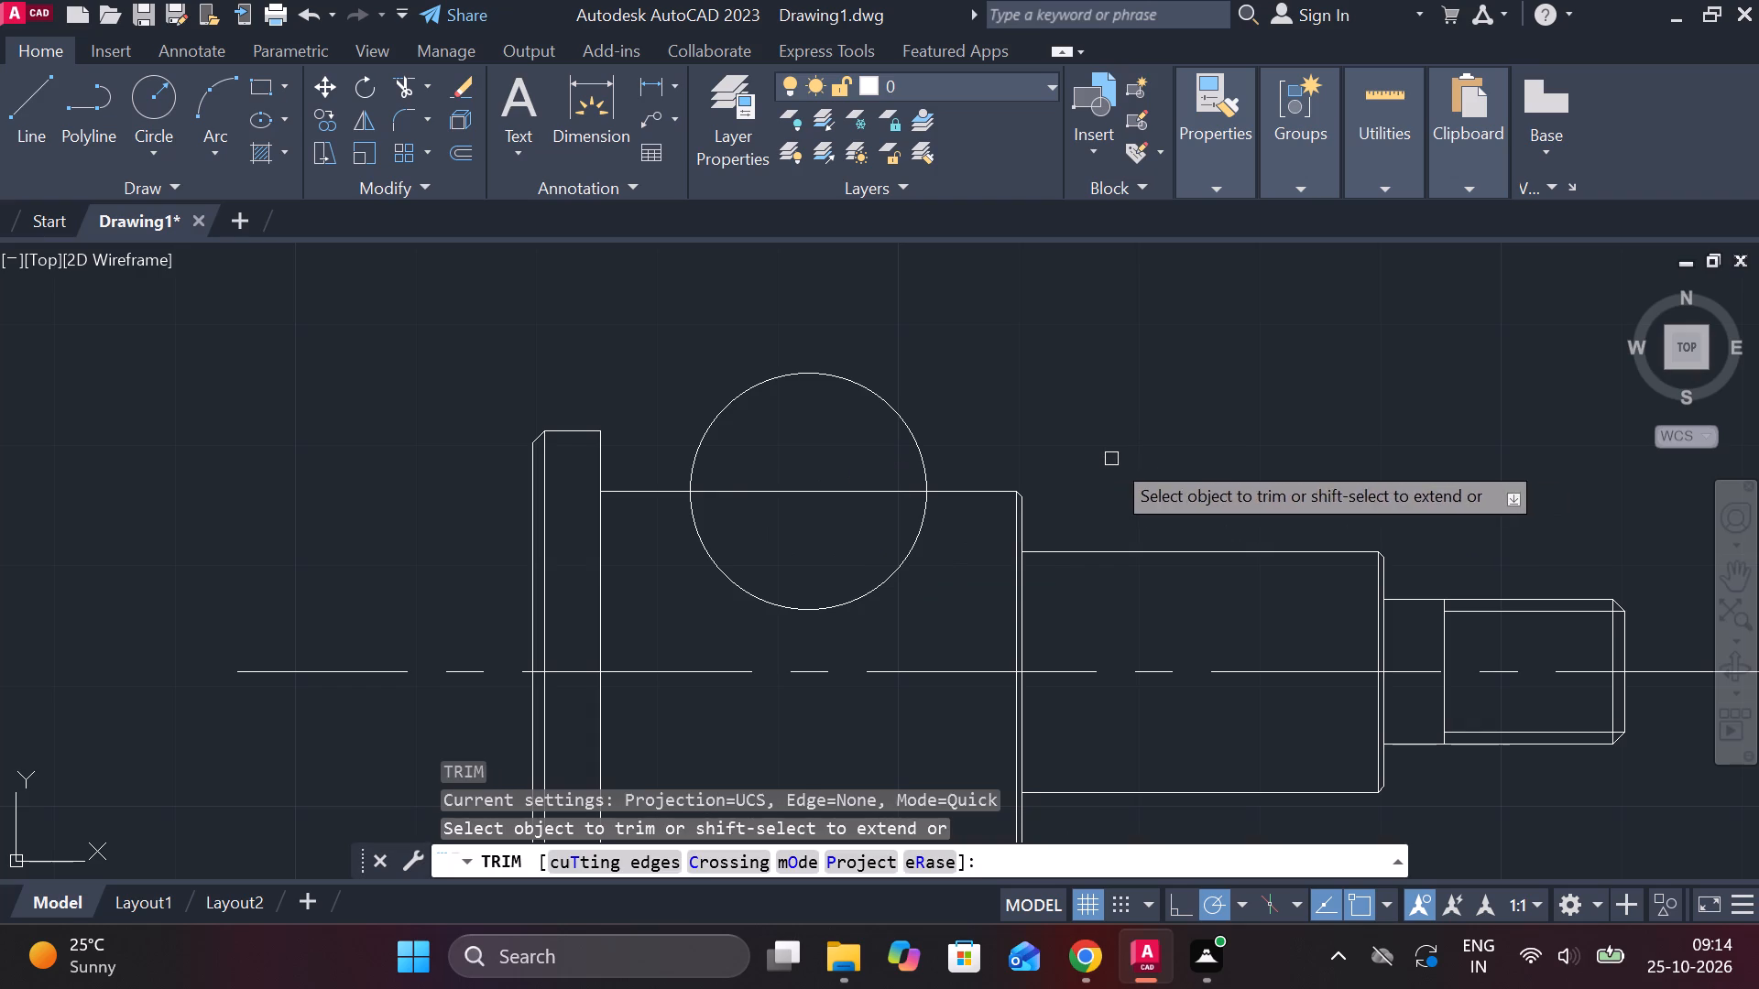
click(900, 422)
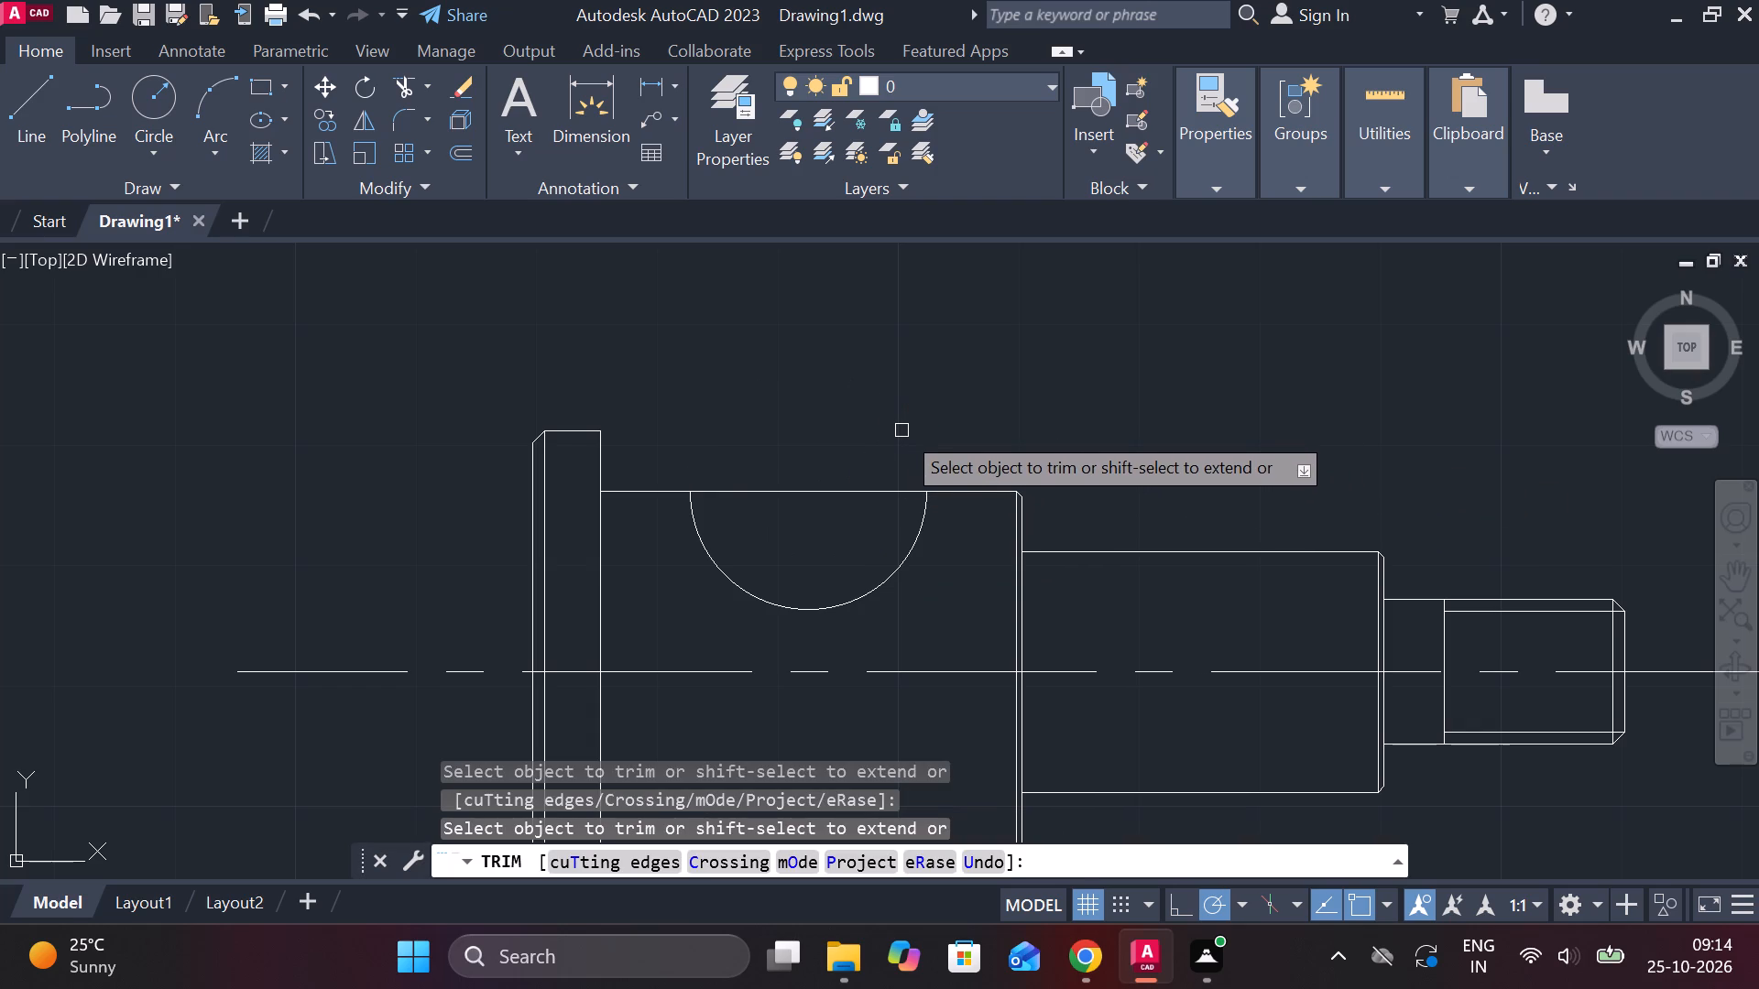
key(Escape)
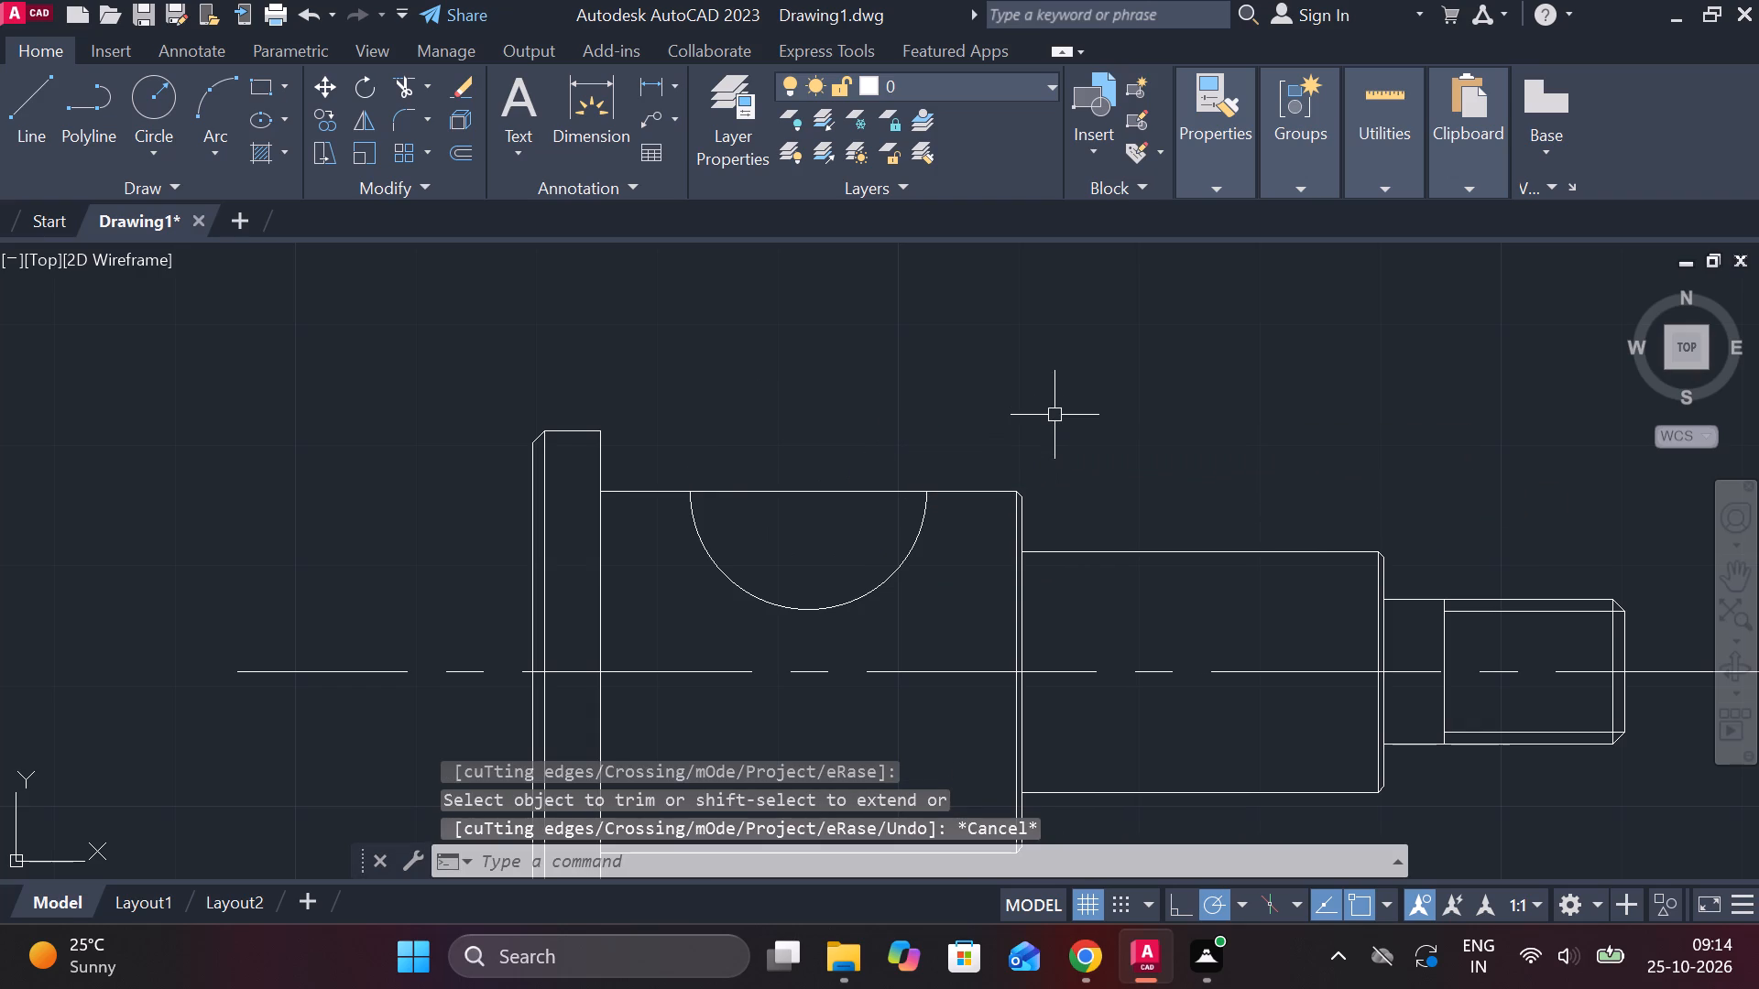
Copy the whole shaft outline with its semicircle, but without the horizontal centerline, to the empty area well beyond the head end.
scroll(1056, 418, down, 2)
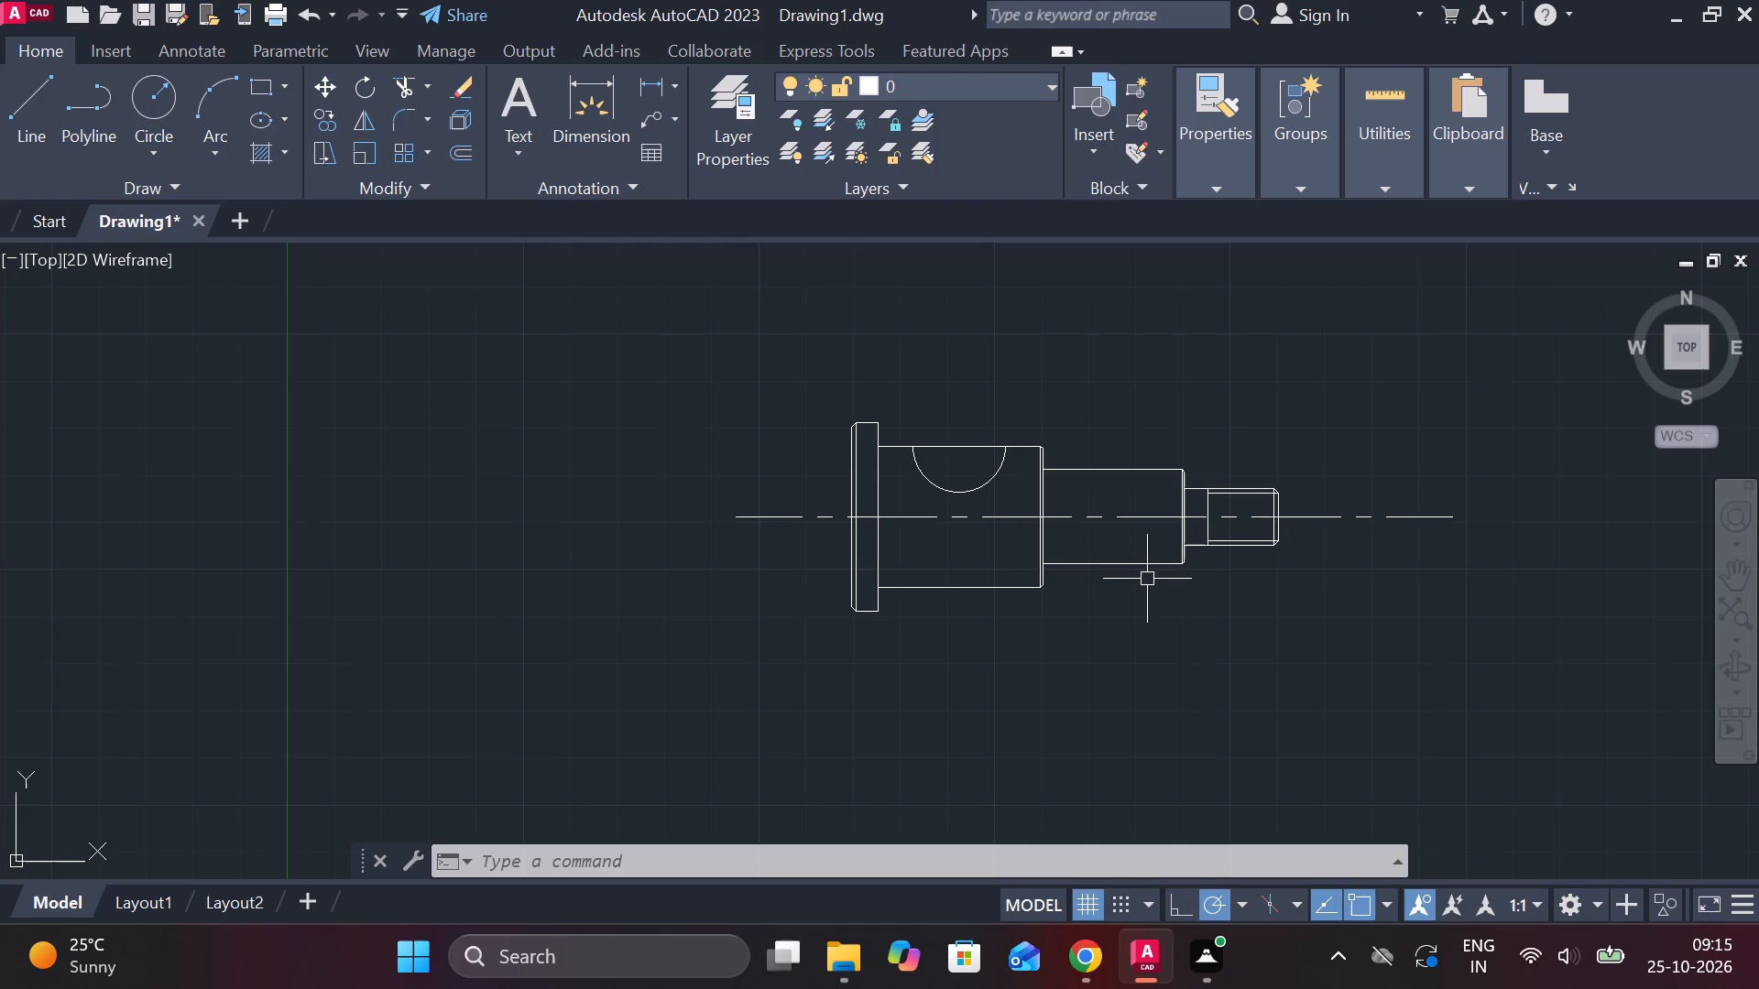
click(802, 399)
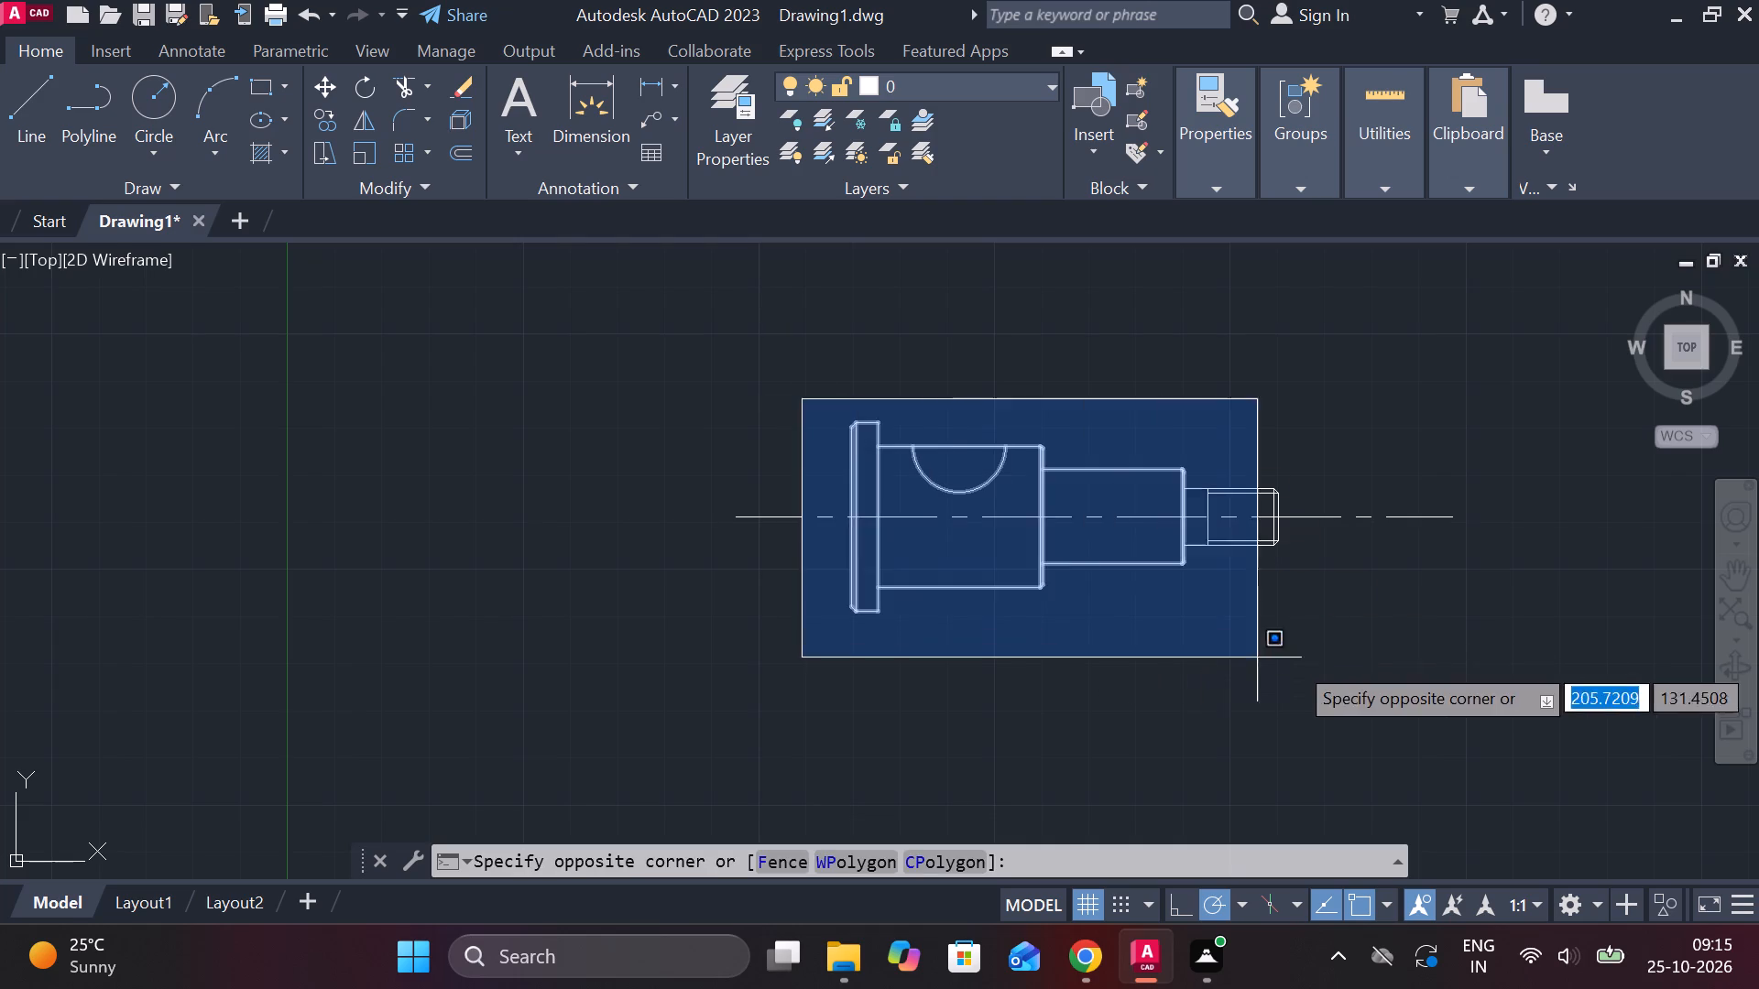
click(1436, 664)
text(CO)
key(Return)
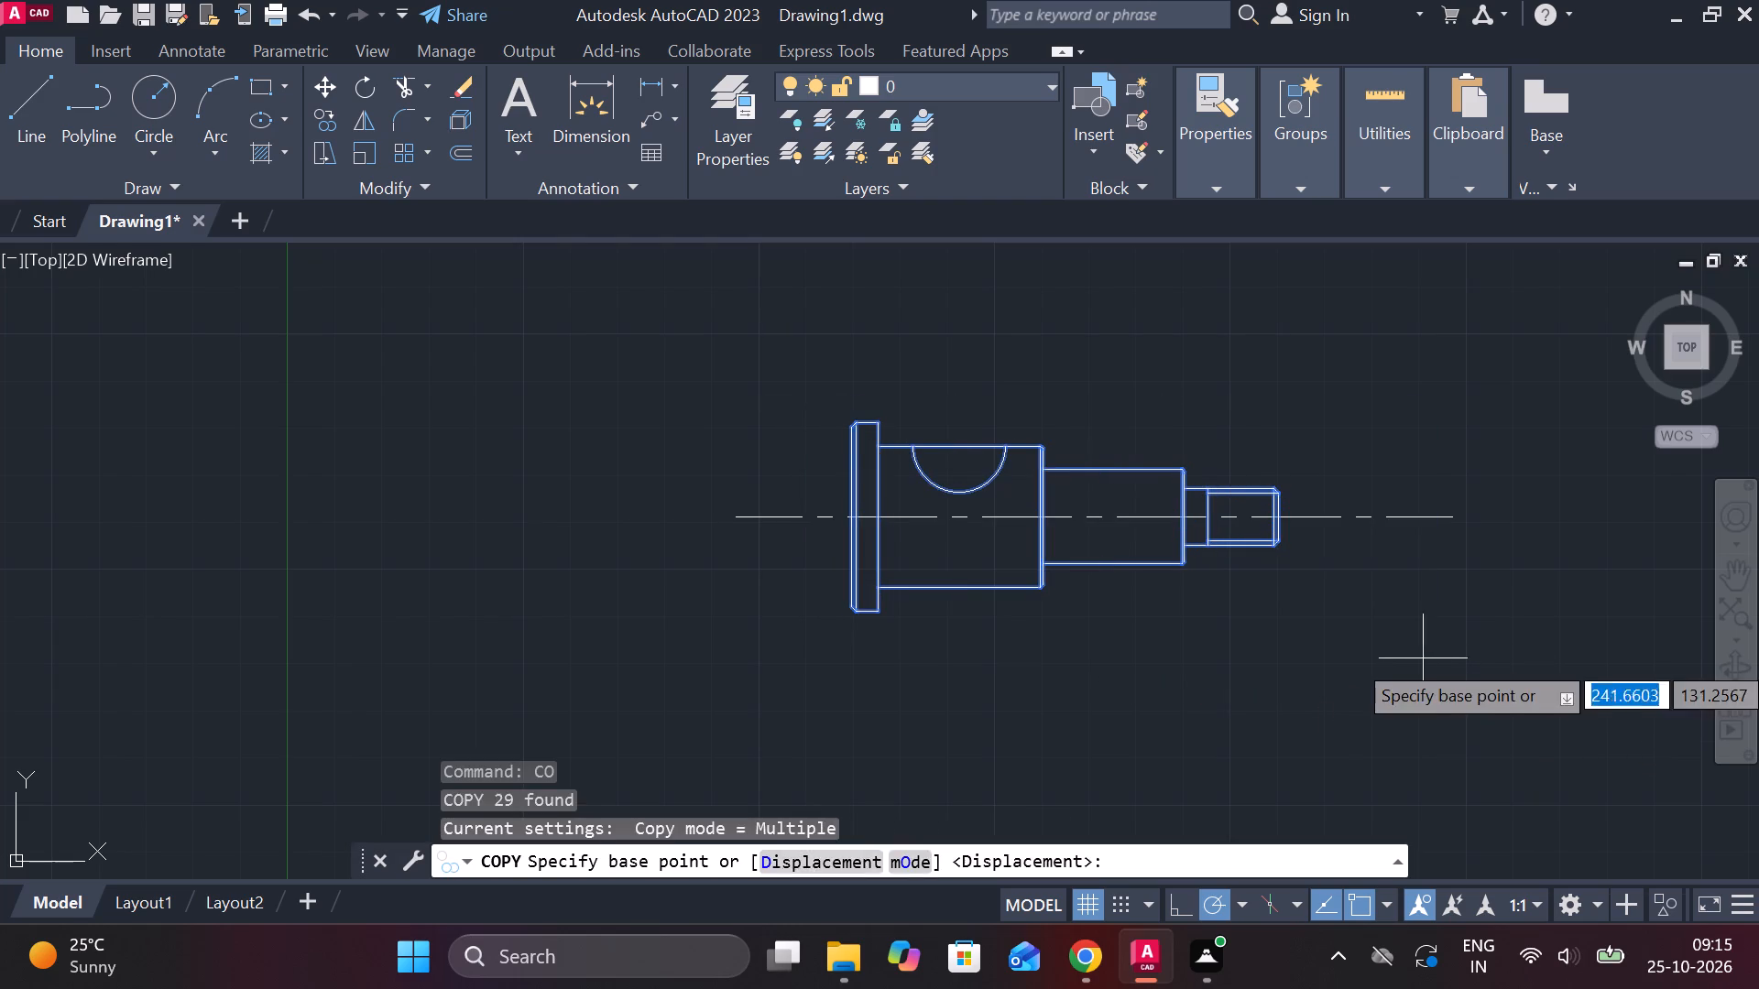
click(1415, 659)
scroll(1416, 658, down, 2)
click(783, 568)
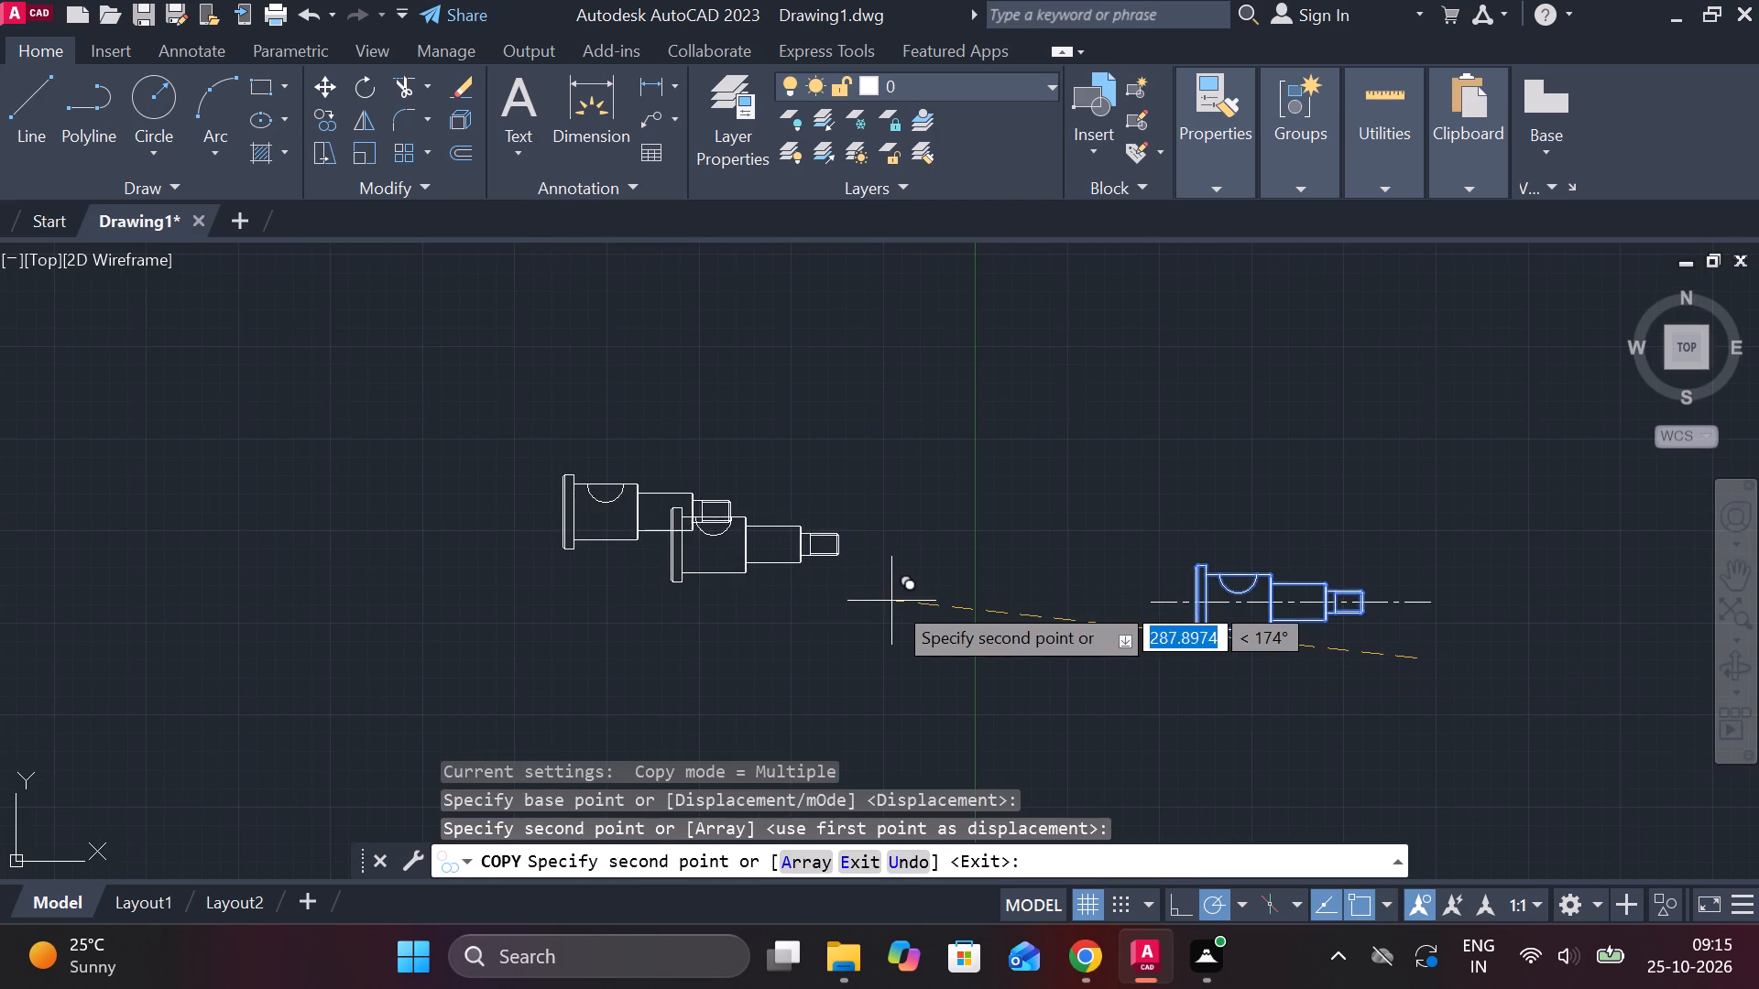
scroll(892, 601, up, 1)
key(Escape)
scroll(1320, 620, up, 1)
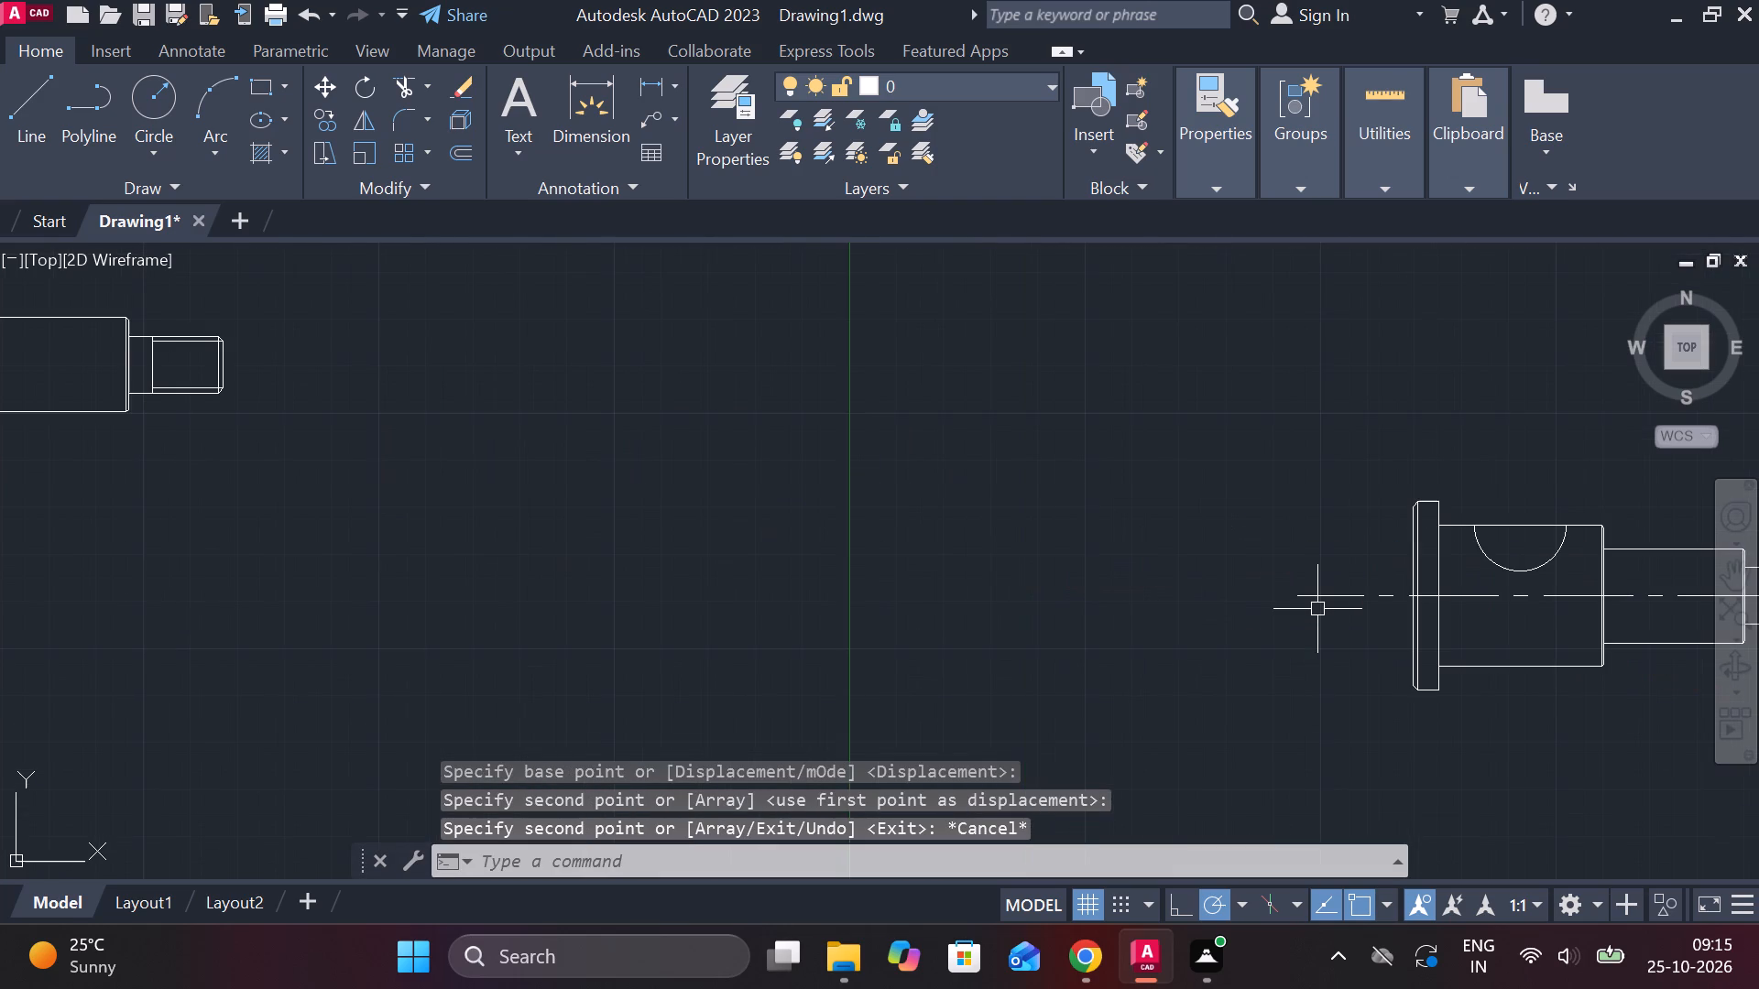
scroll(1375, 669, up, 1)
middle_drag(1366, 659, 1153, 683)
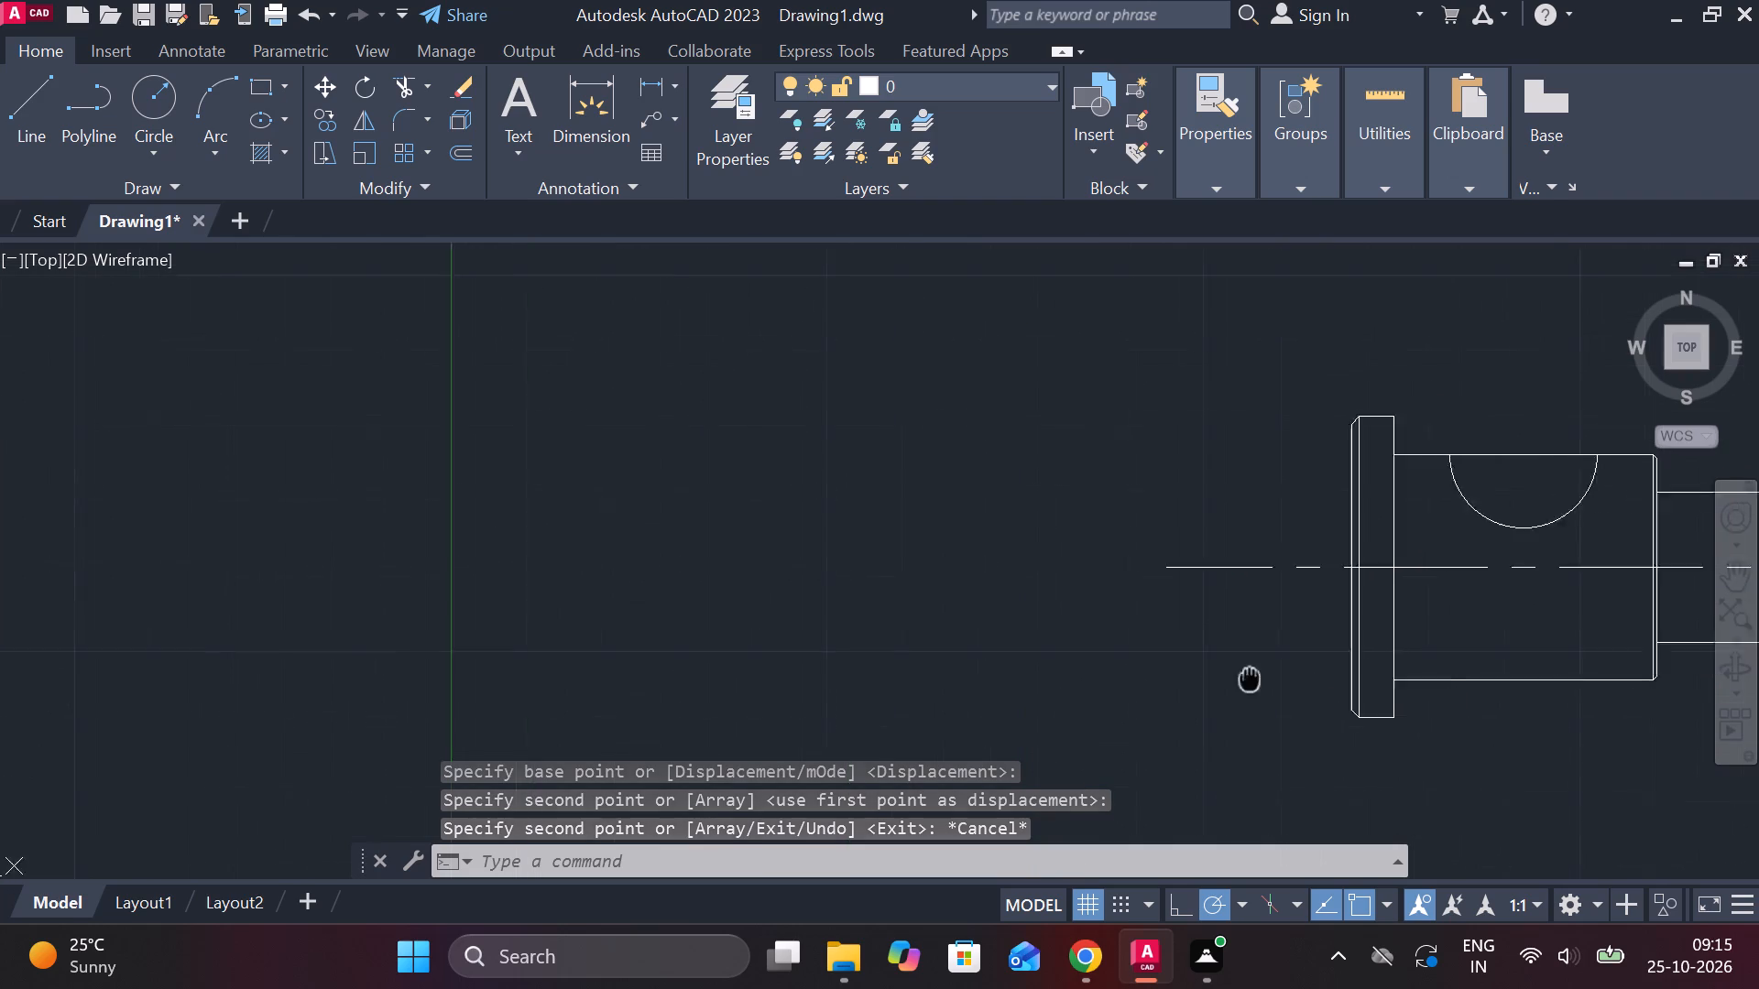
middle_drag(1153, 683, 1054, 683)
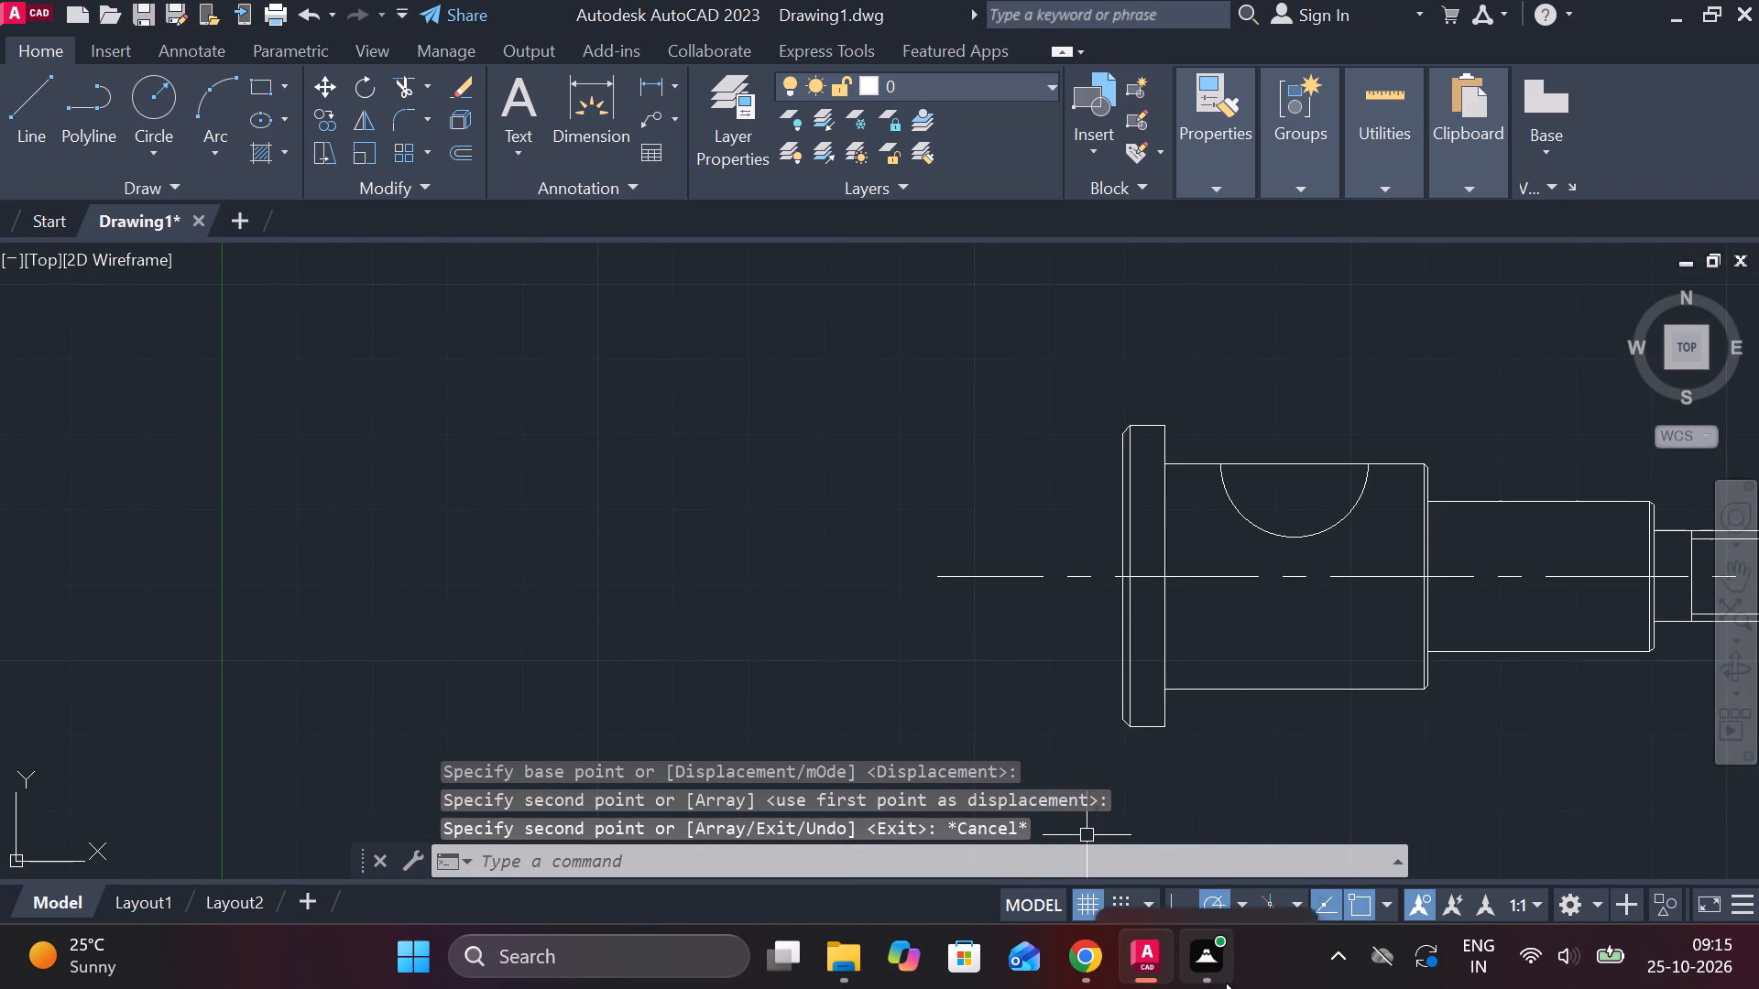
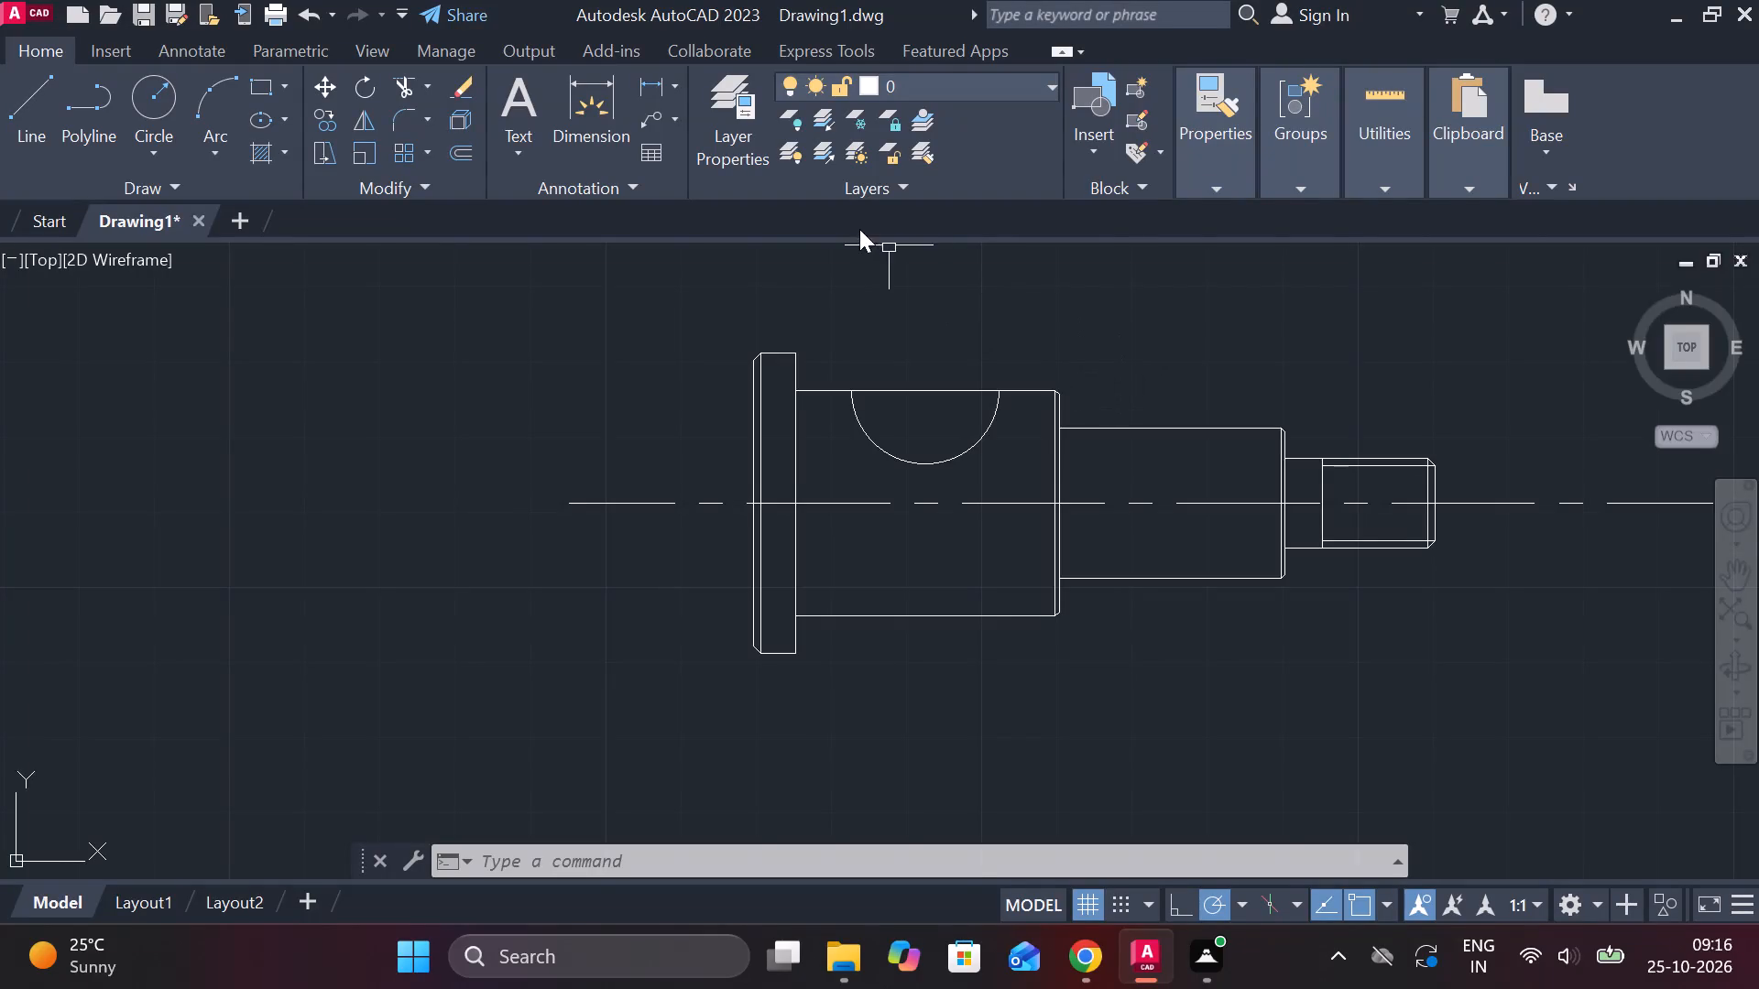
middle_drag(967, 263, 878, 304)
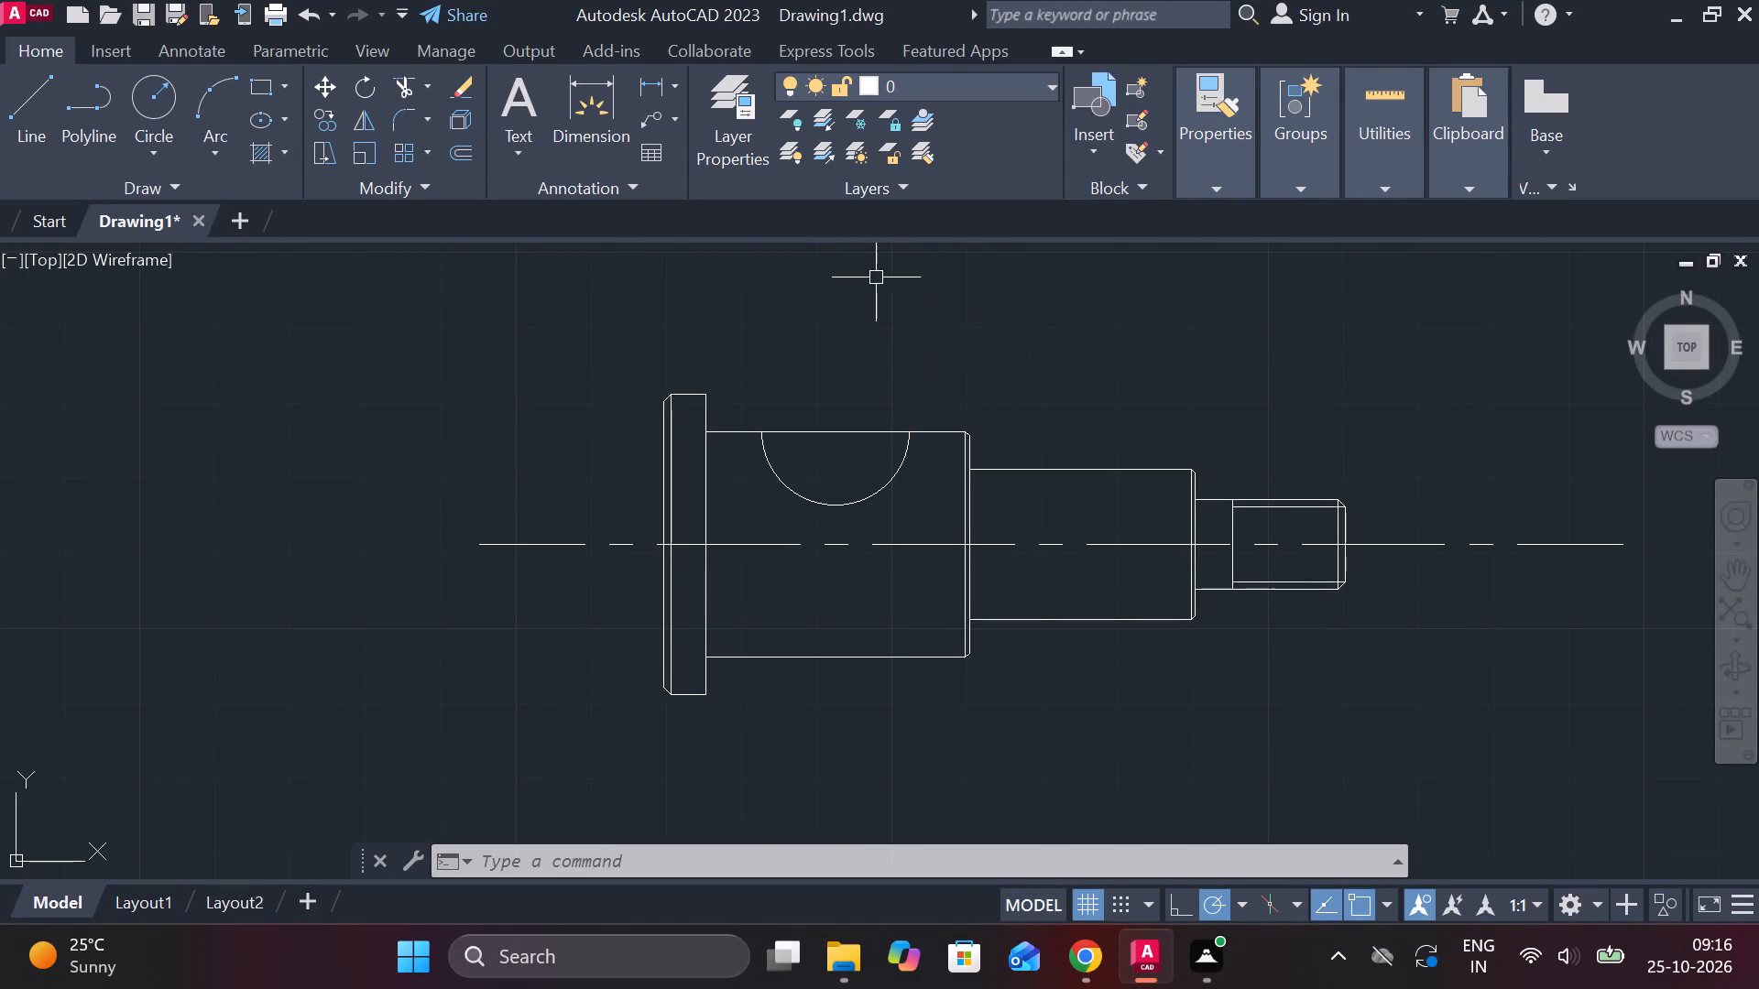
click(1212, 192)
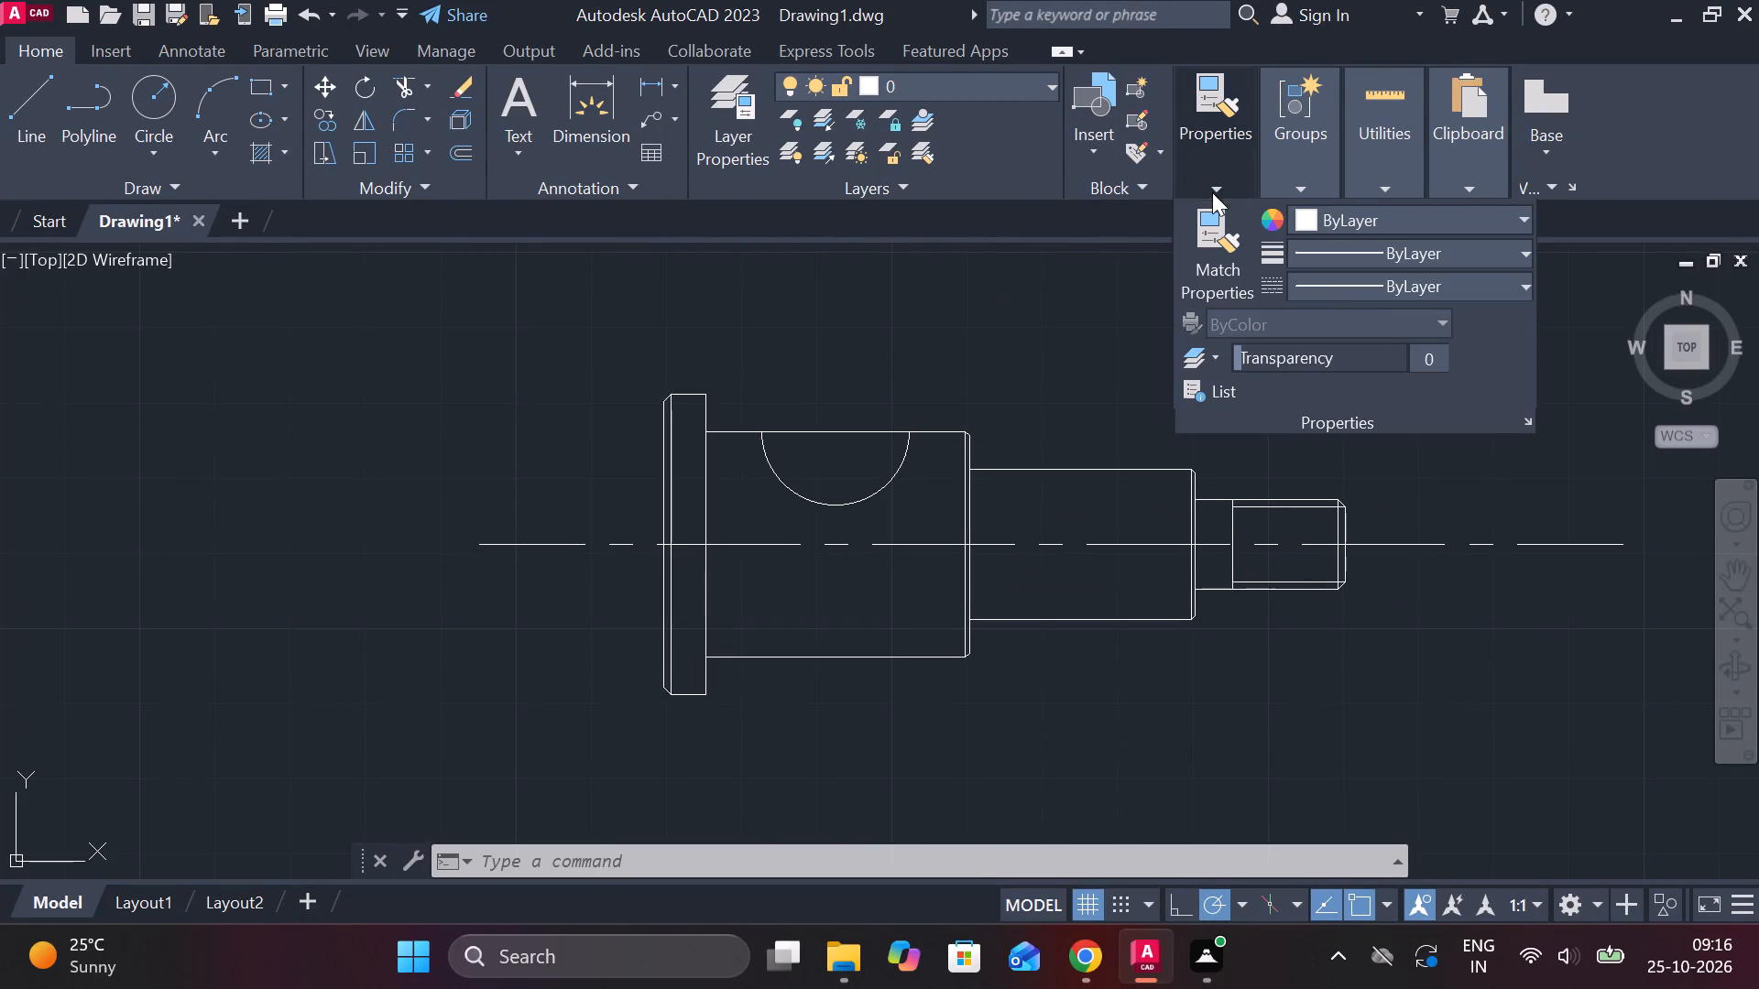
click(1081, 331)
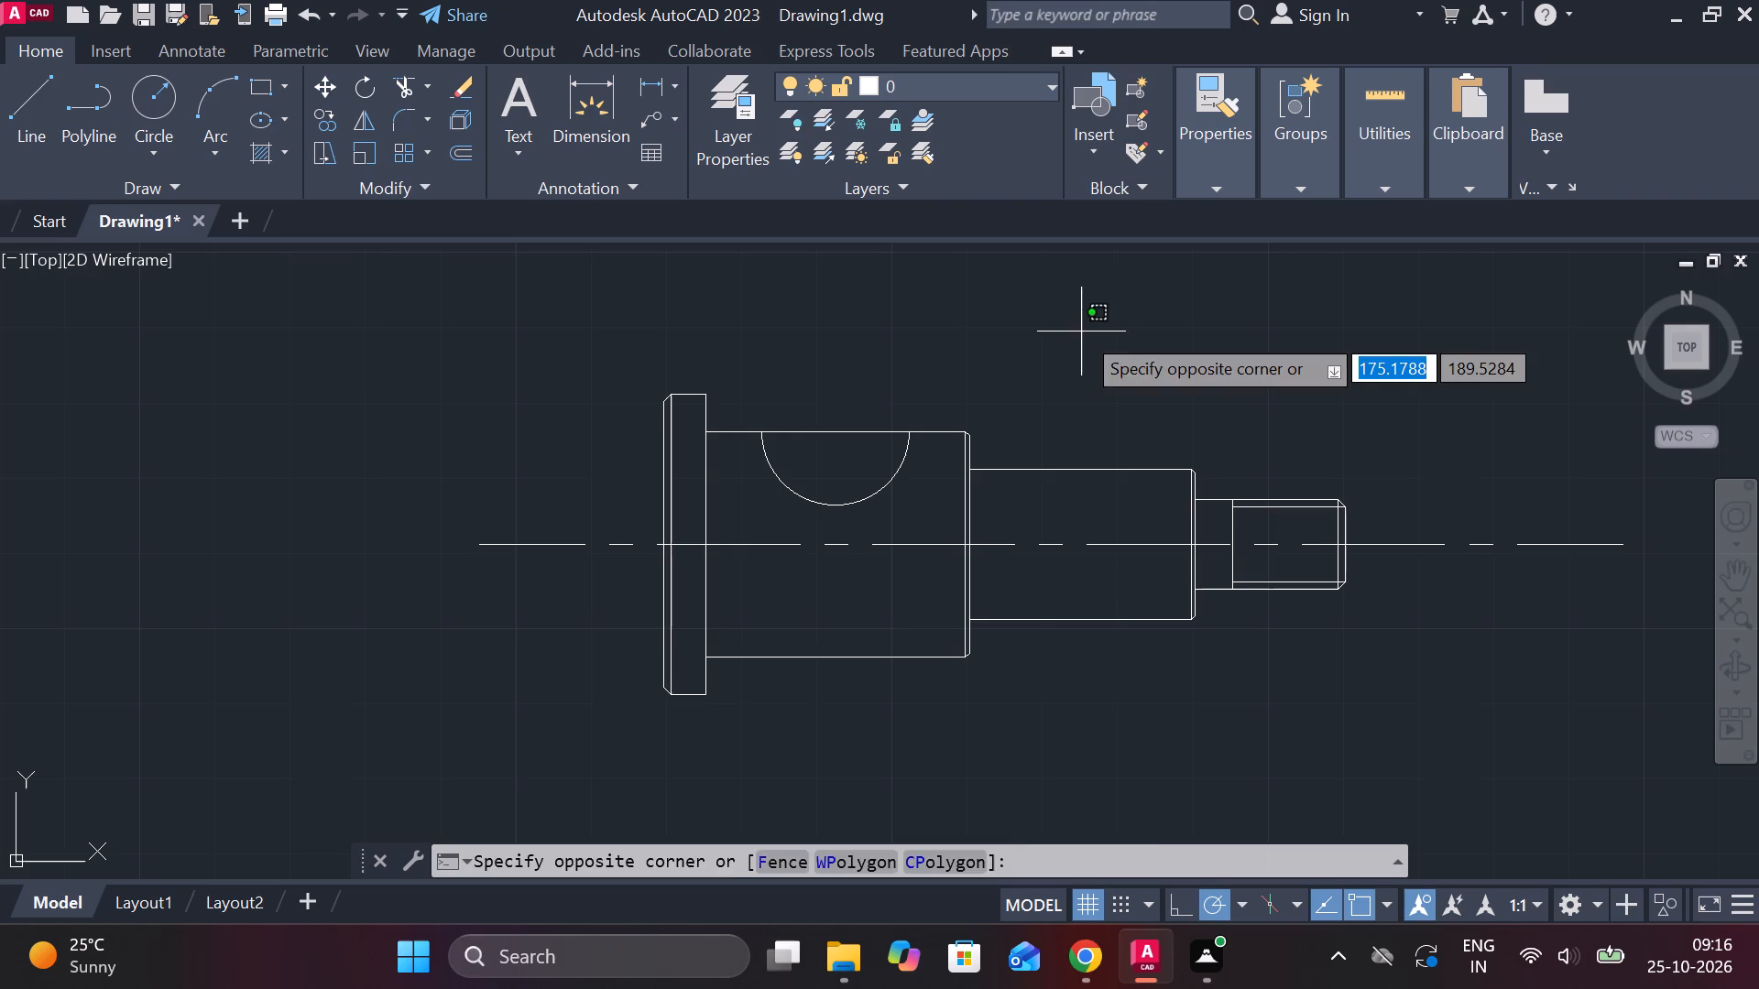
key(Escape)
Add a horizontal linear dimension for the head's thickness, placed just below the head.
click(664, 92)
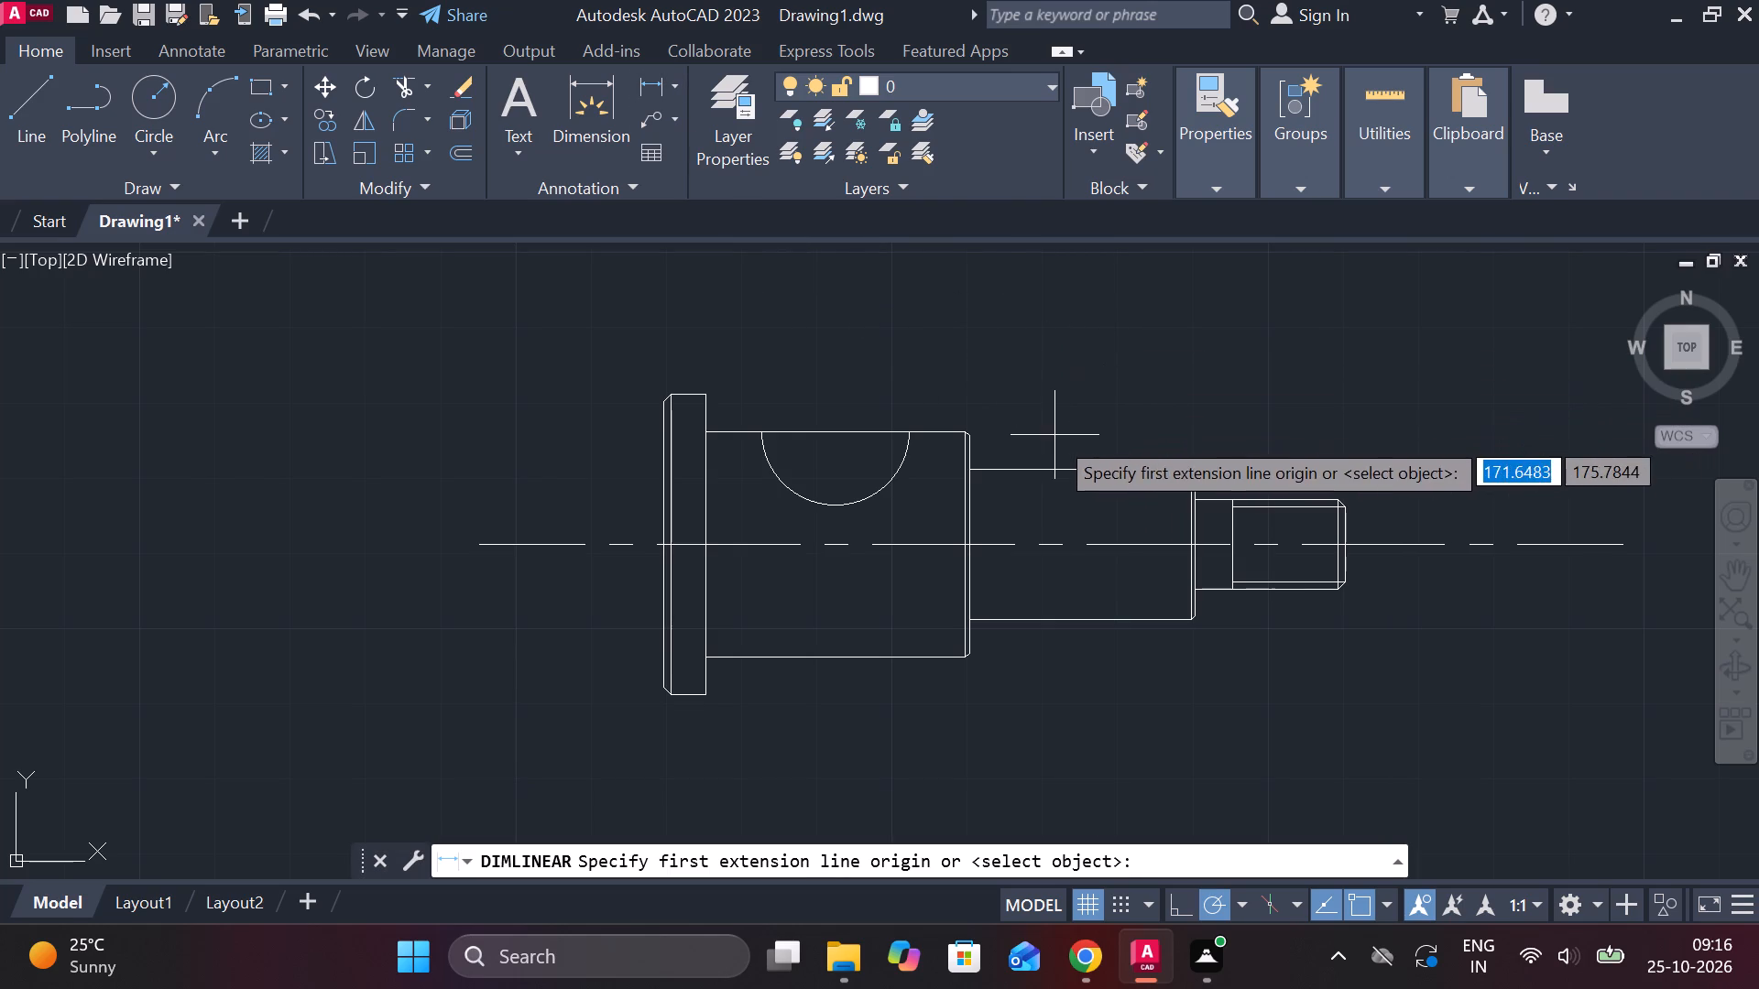
middle_drag(1083, 612, 1142, 541)
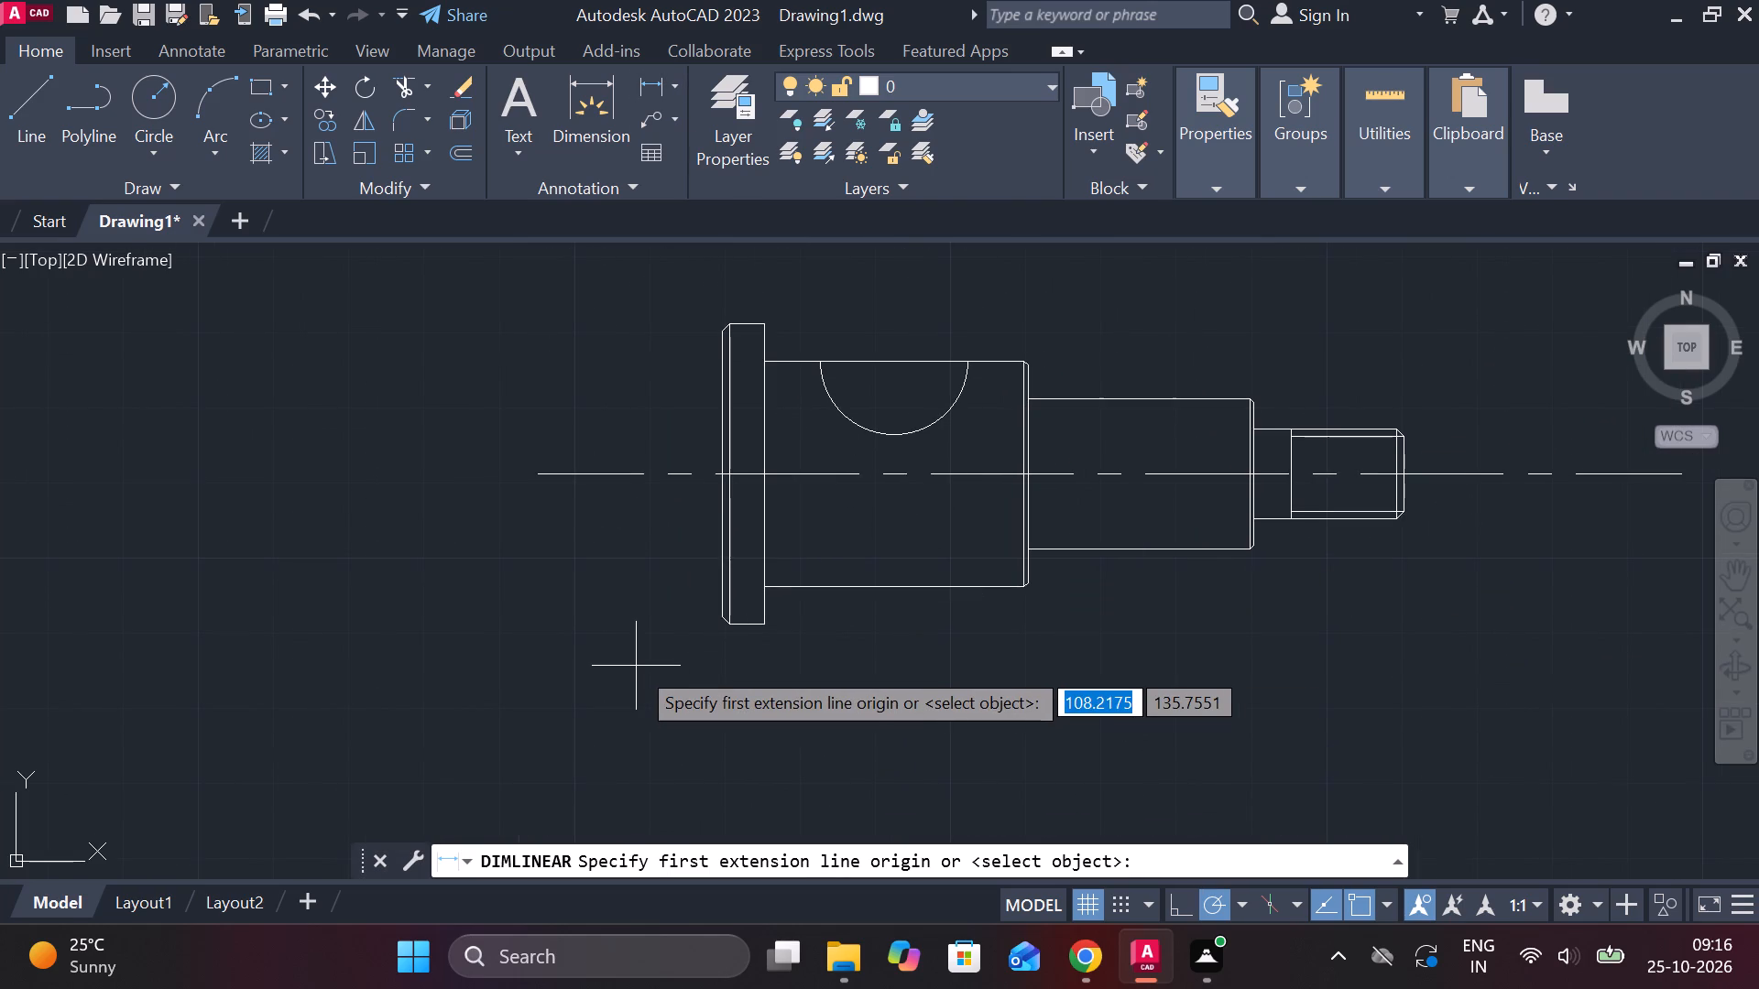
scroll(659, 627, up, 2)
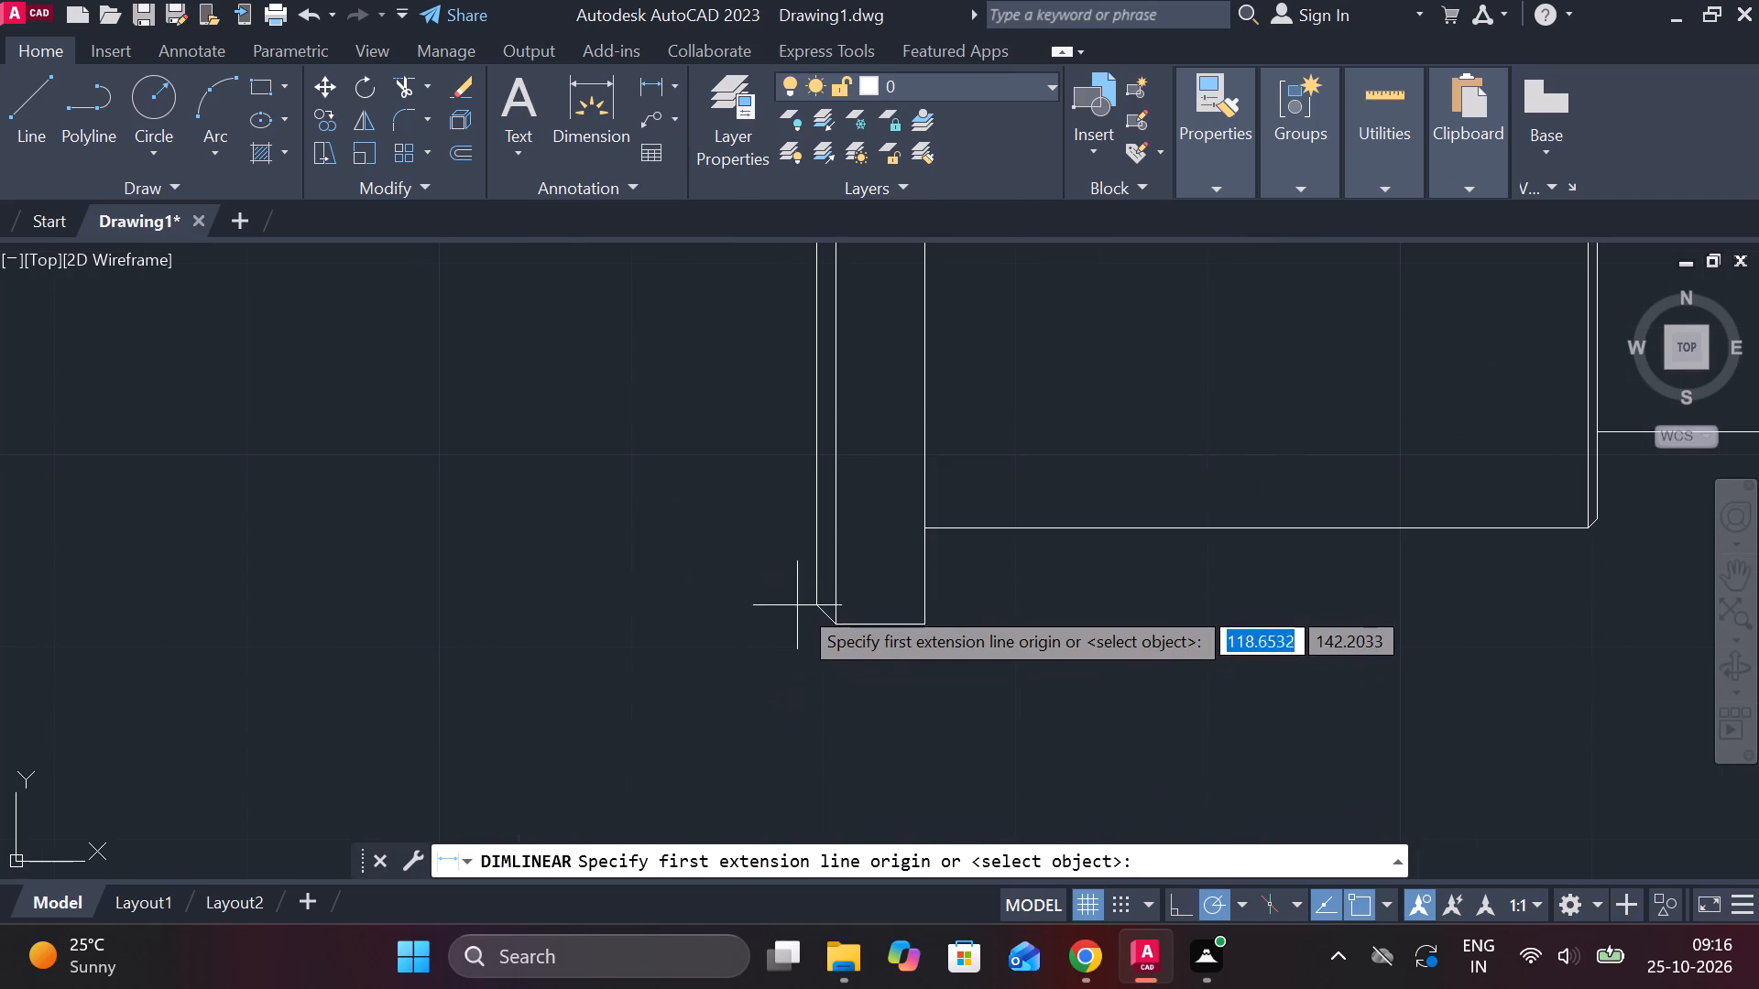
click(803, 602)
click(923, 609)
middle_drag(923, 699, 884, 596)
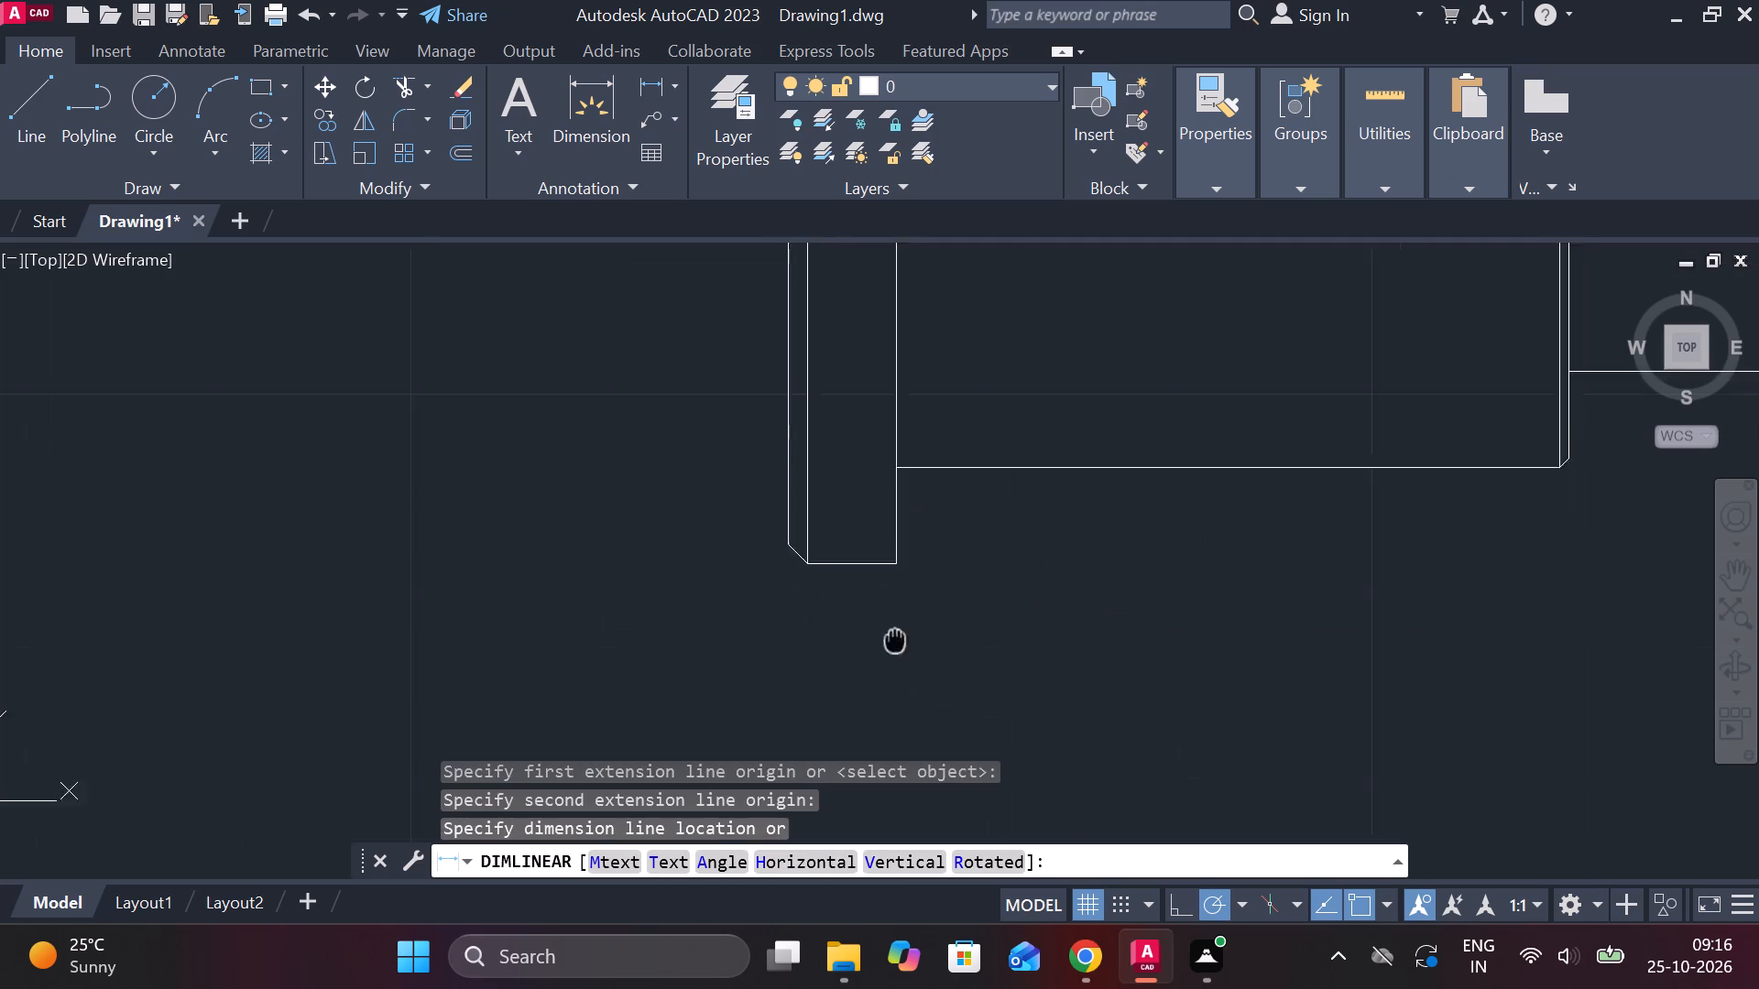
middle_drag(884, 596, 880, 588)
click(880, 625)
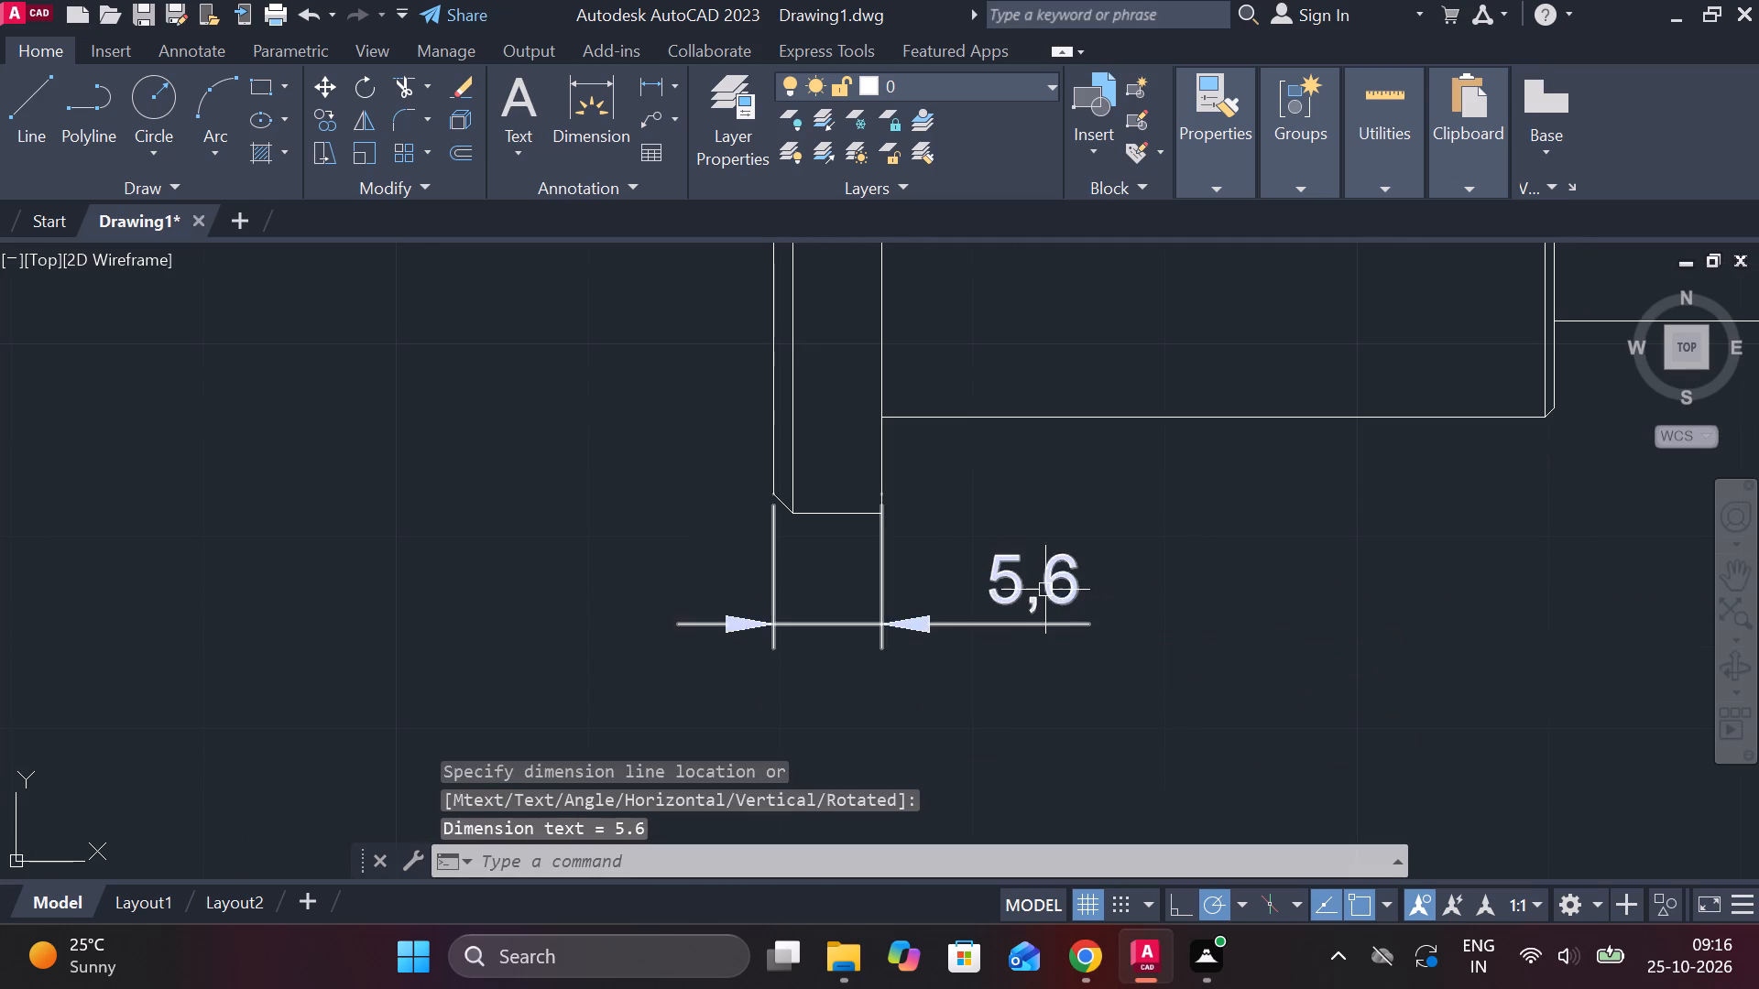
Move the head thickness dimension's text to the outer side of the head, away from the first section.
middle_click(1060, 590)
scroll(1053, 584, down, 2)
middle_drag(1154, 607, 949, 612)
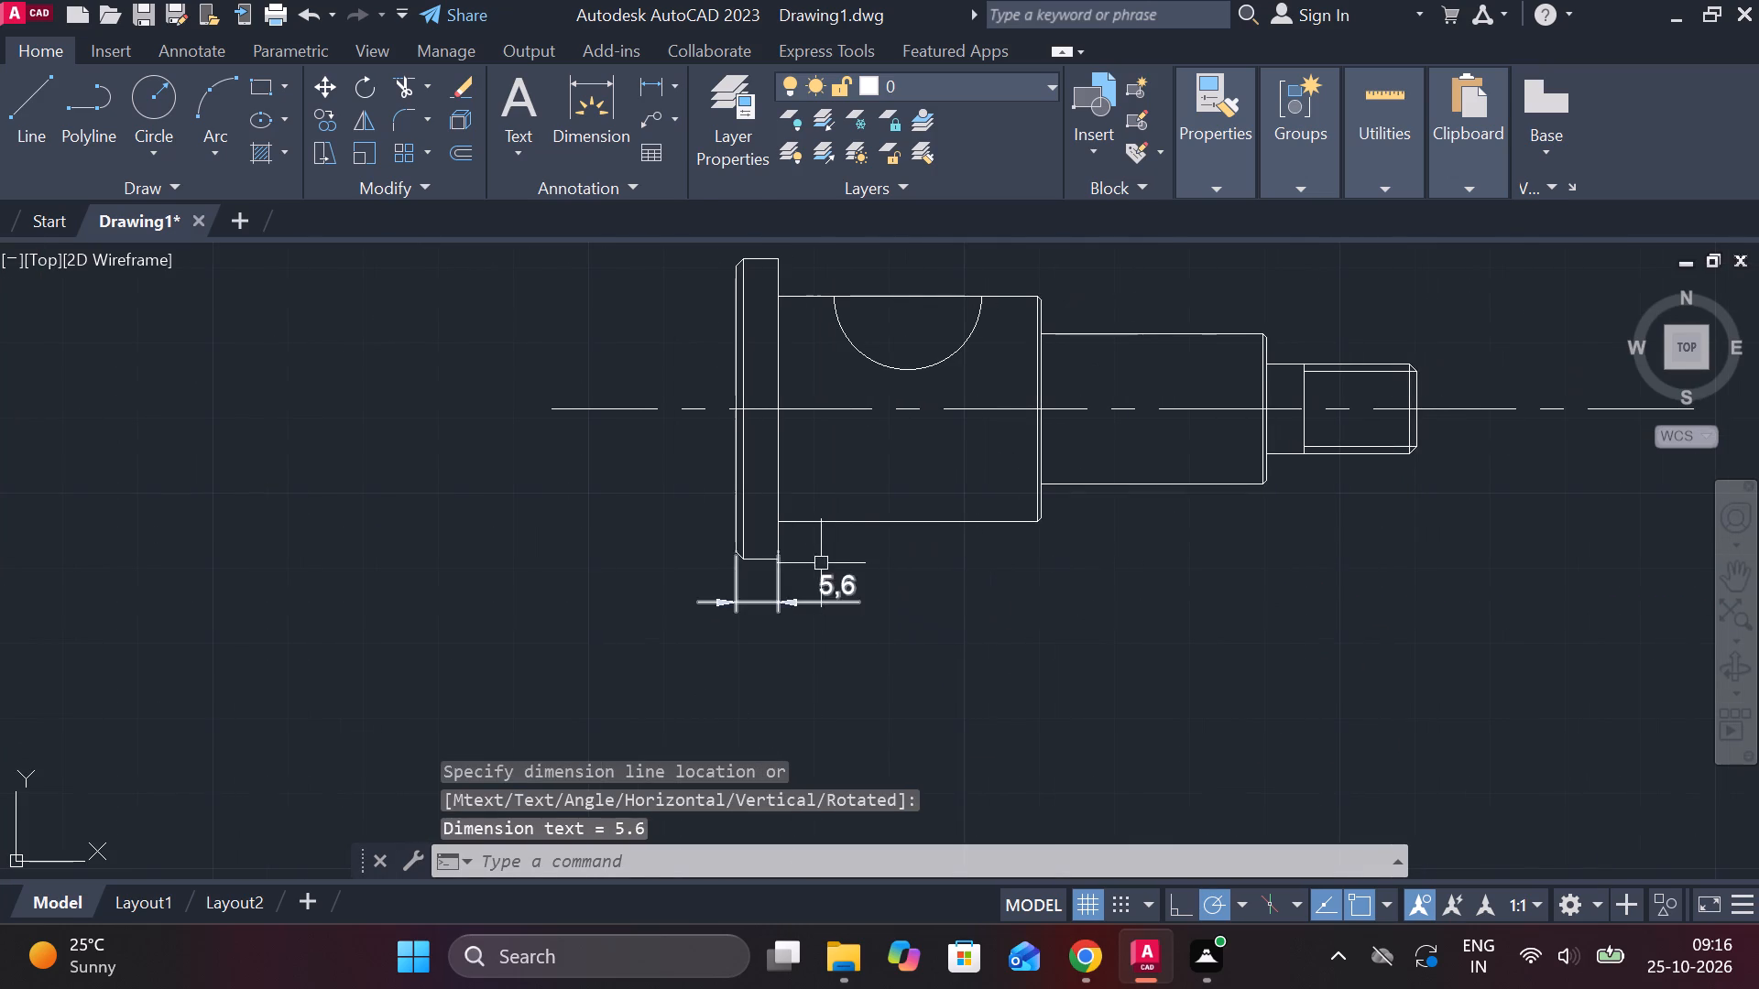
scroll(821, 561, up, 1)
click(839, 609)
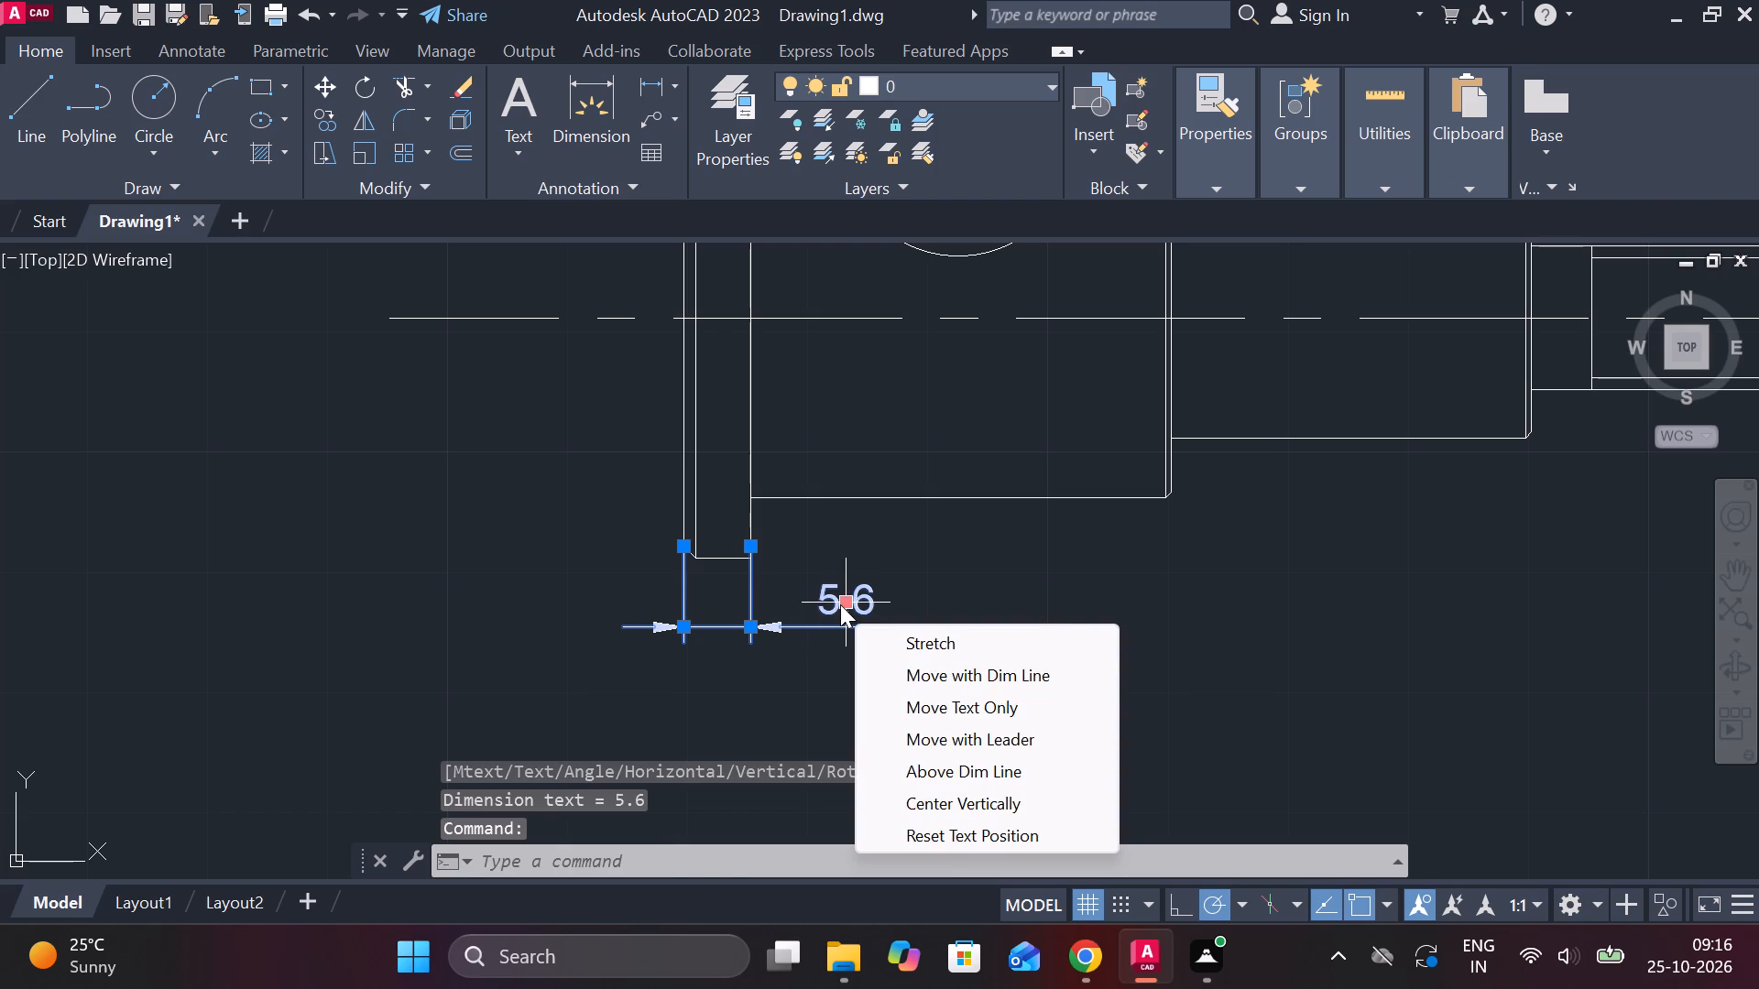
click(840, 604)
click(589, 639)
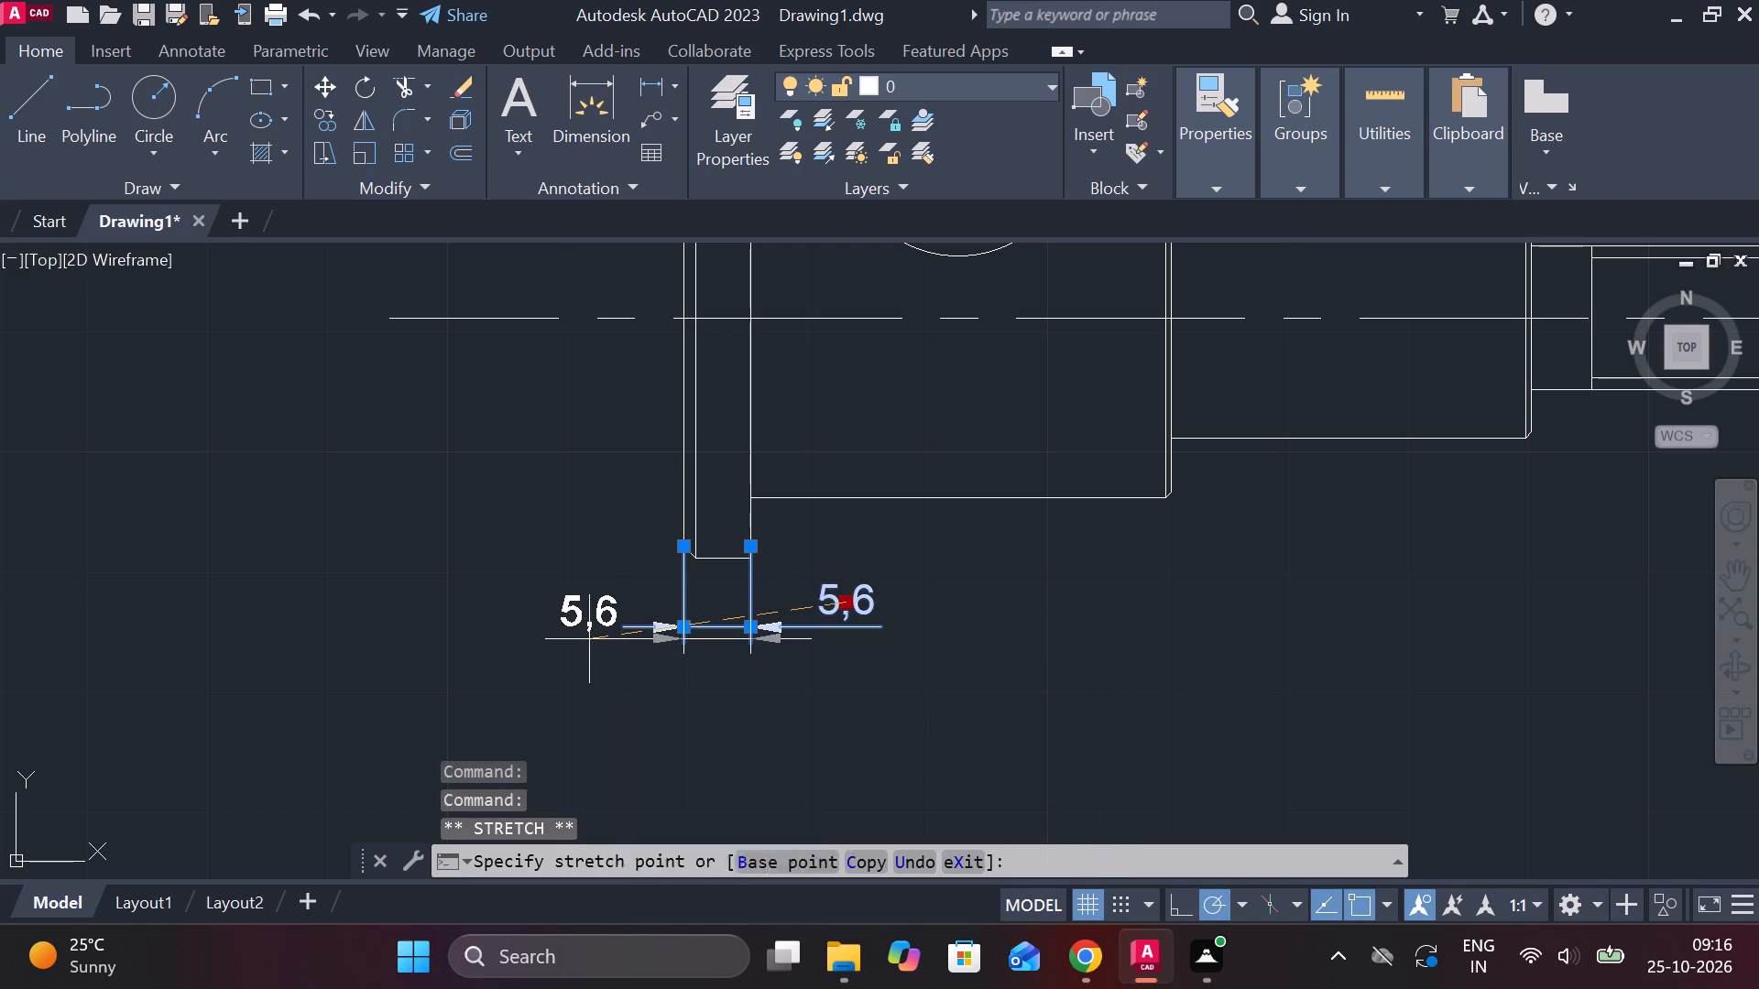
key(Escape)
Add a linear dimension for the first section's length below the shaft, in line with the head thickness dimension.
key(space)
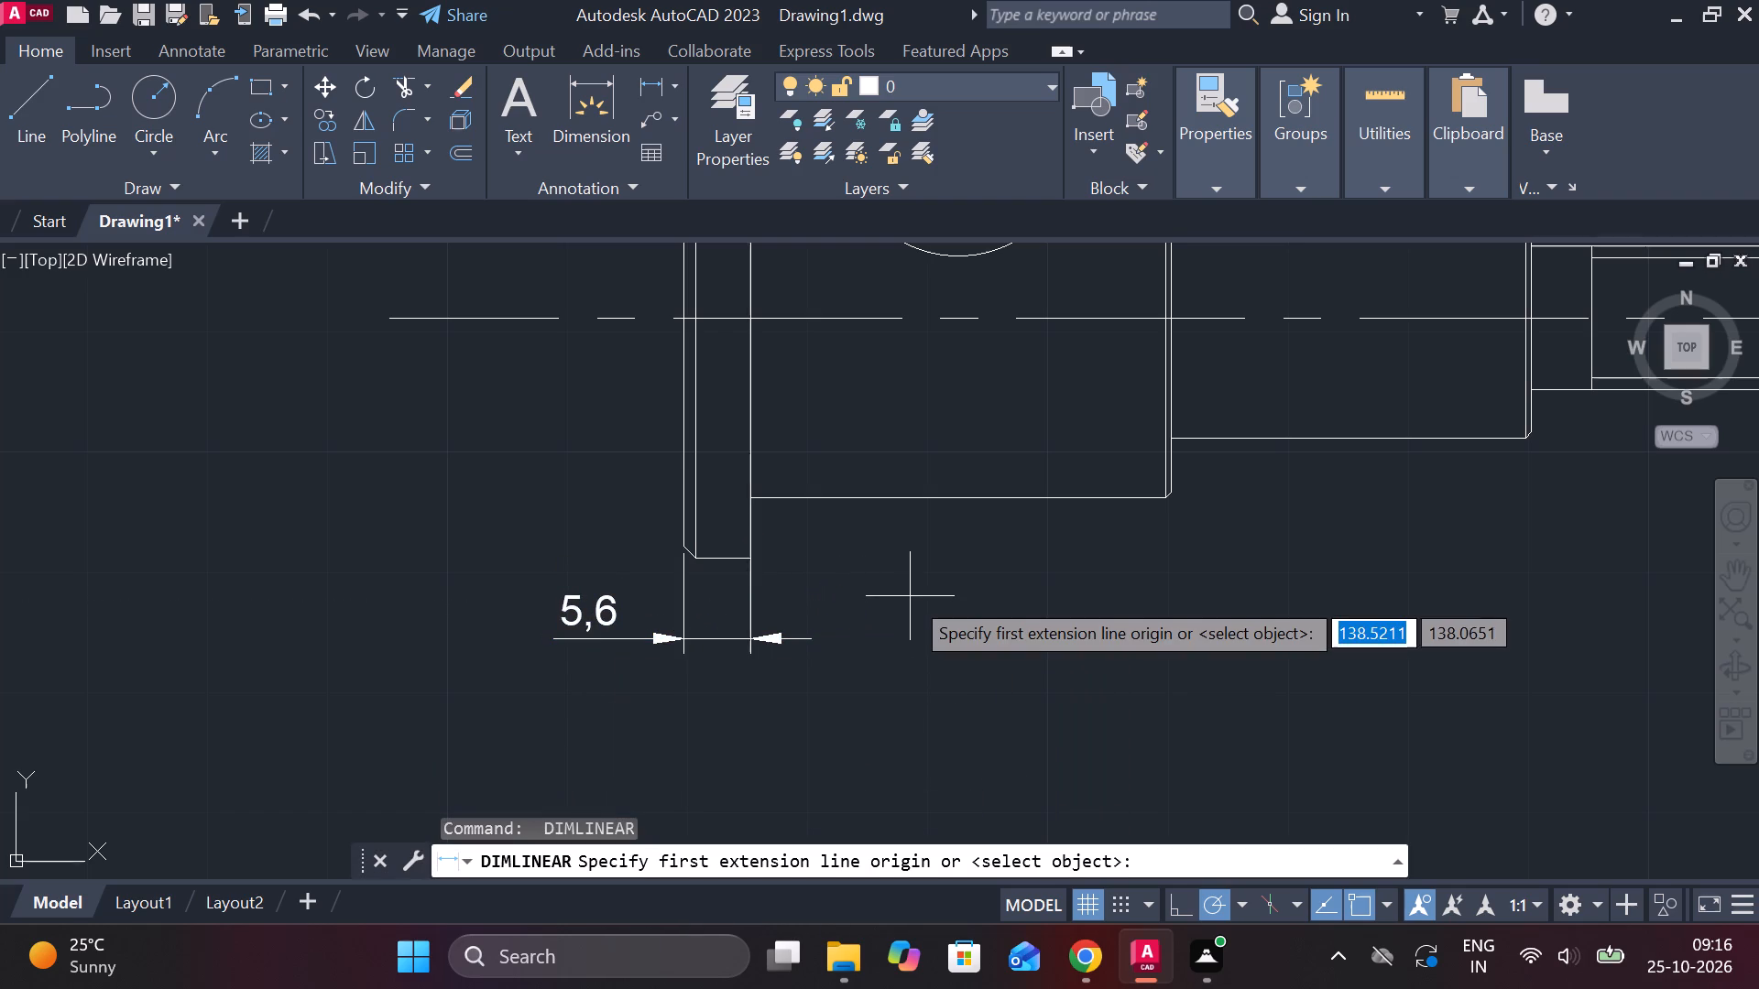
click(757, 508)
scroll(1151, 486, up, 2)
click(1206, 495)
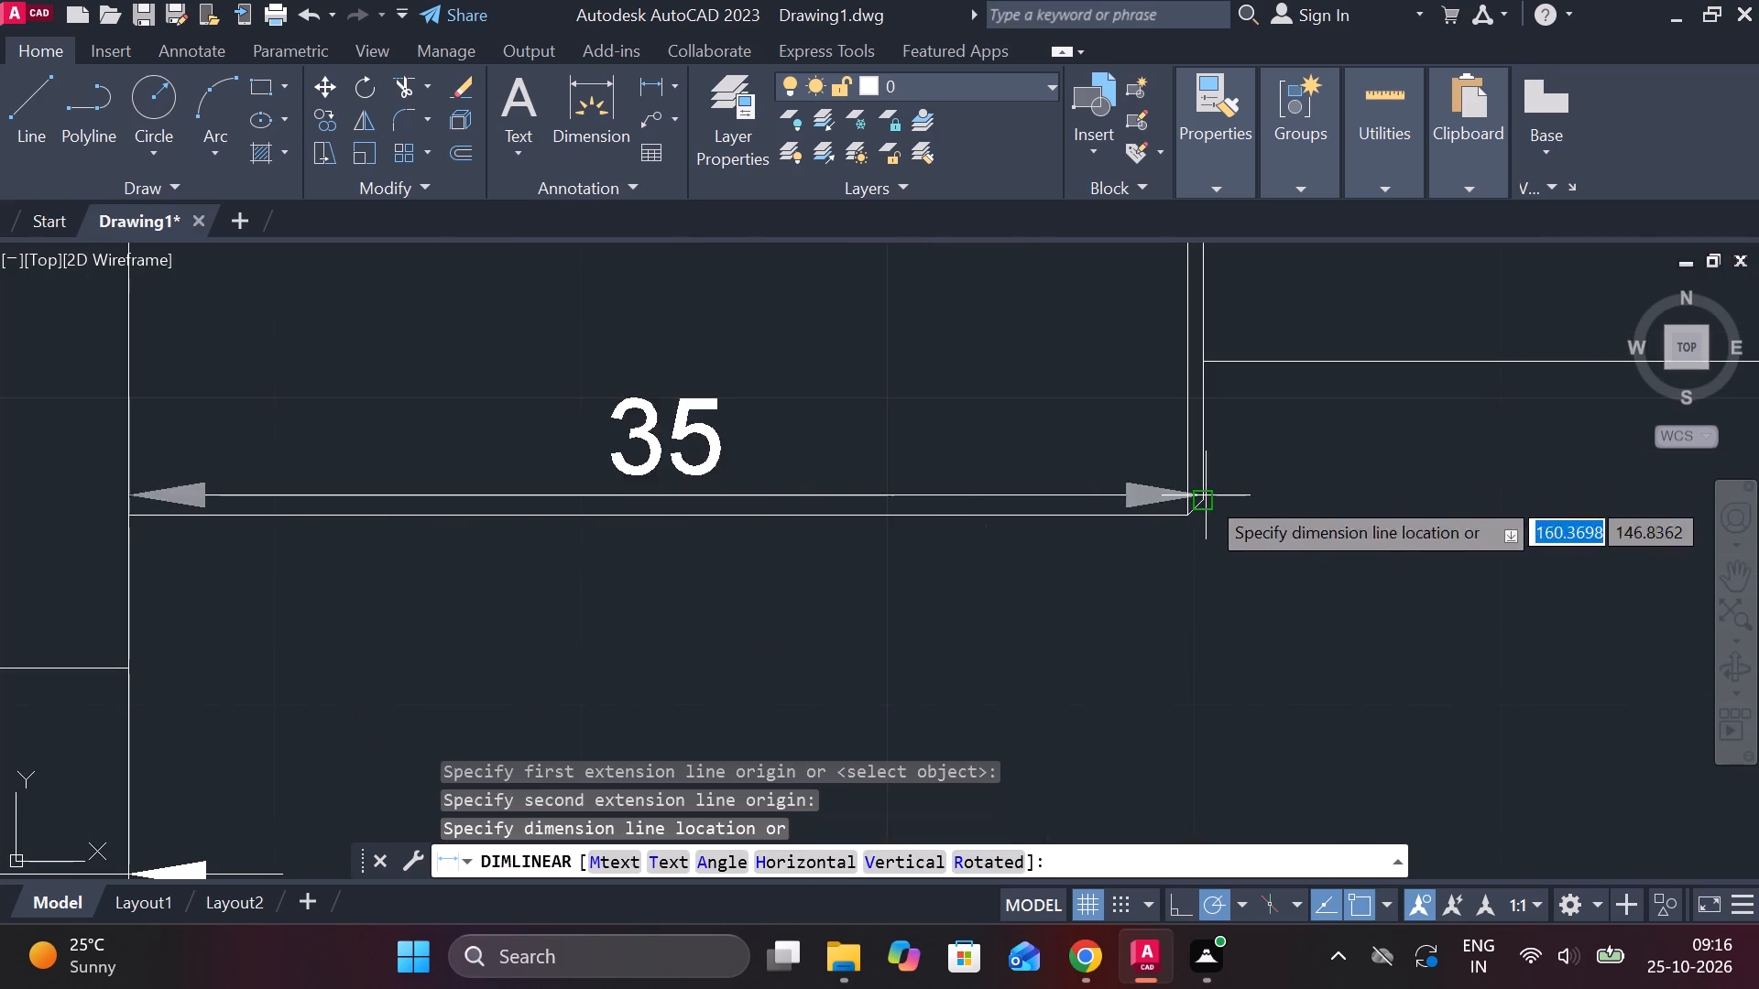
scroll(949, 625, down, 3)
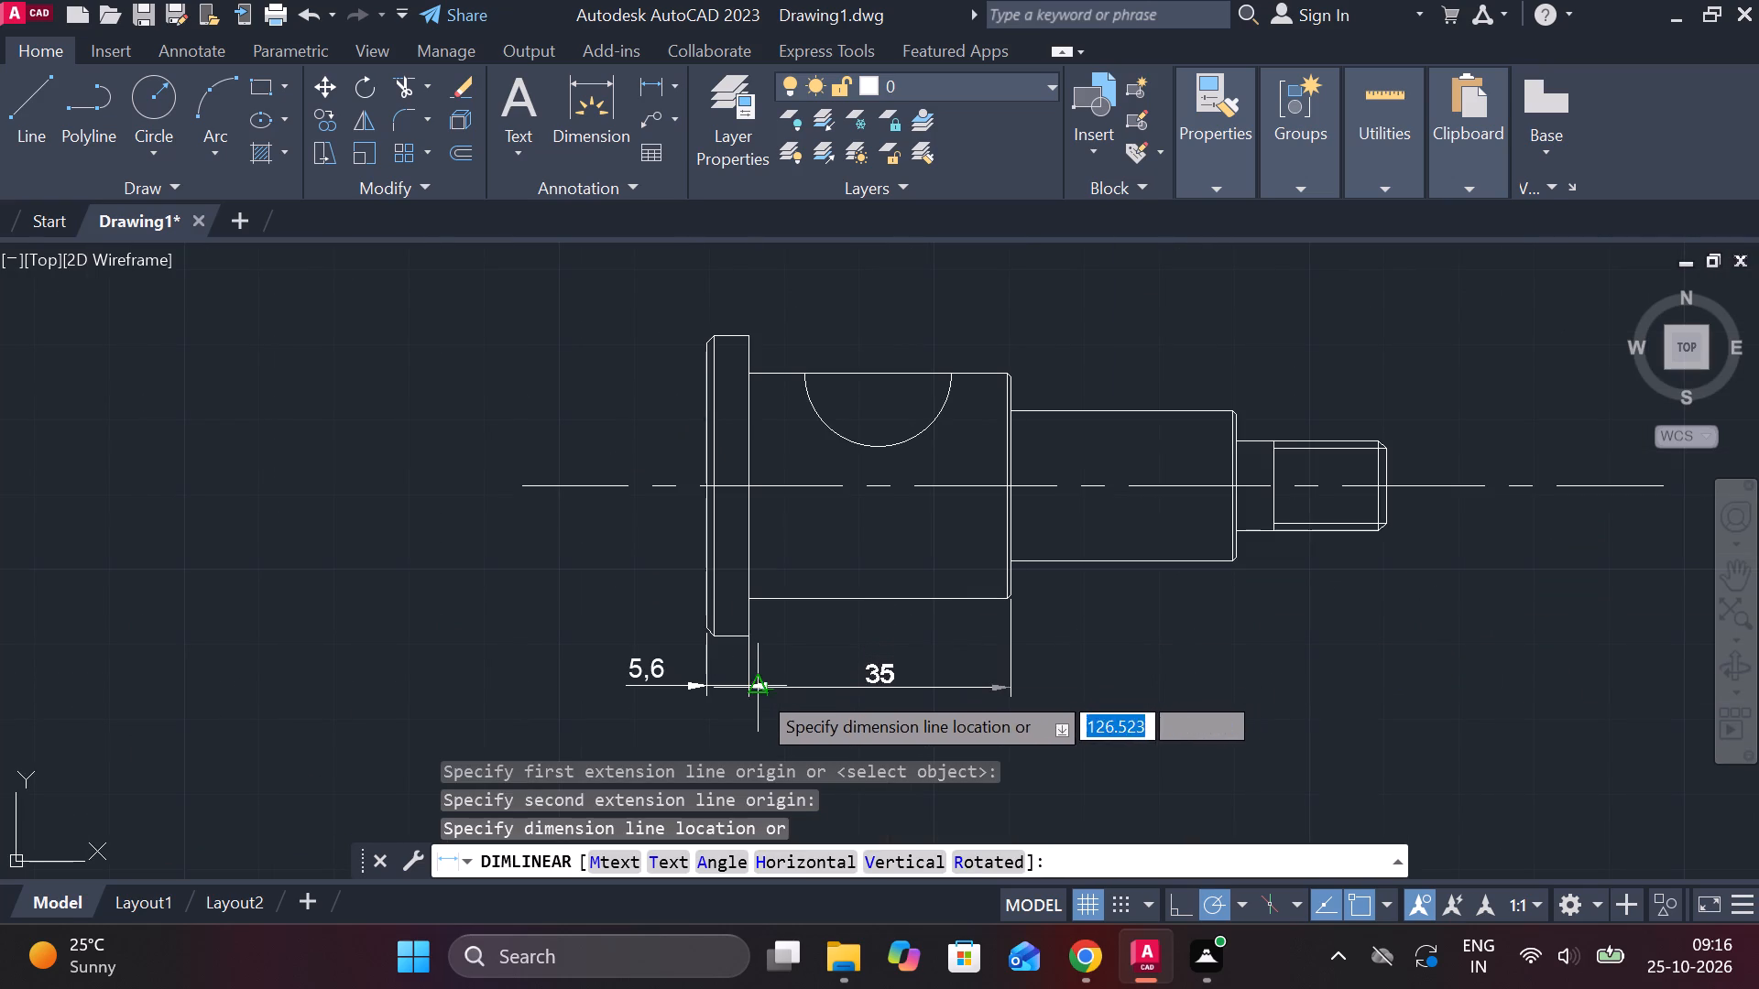
scroll(756, 688, up, 2)
click(733, 685)
scroll(1063, 635, down, 2)
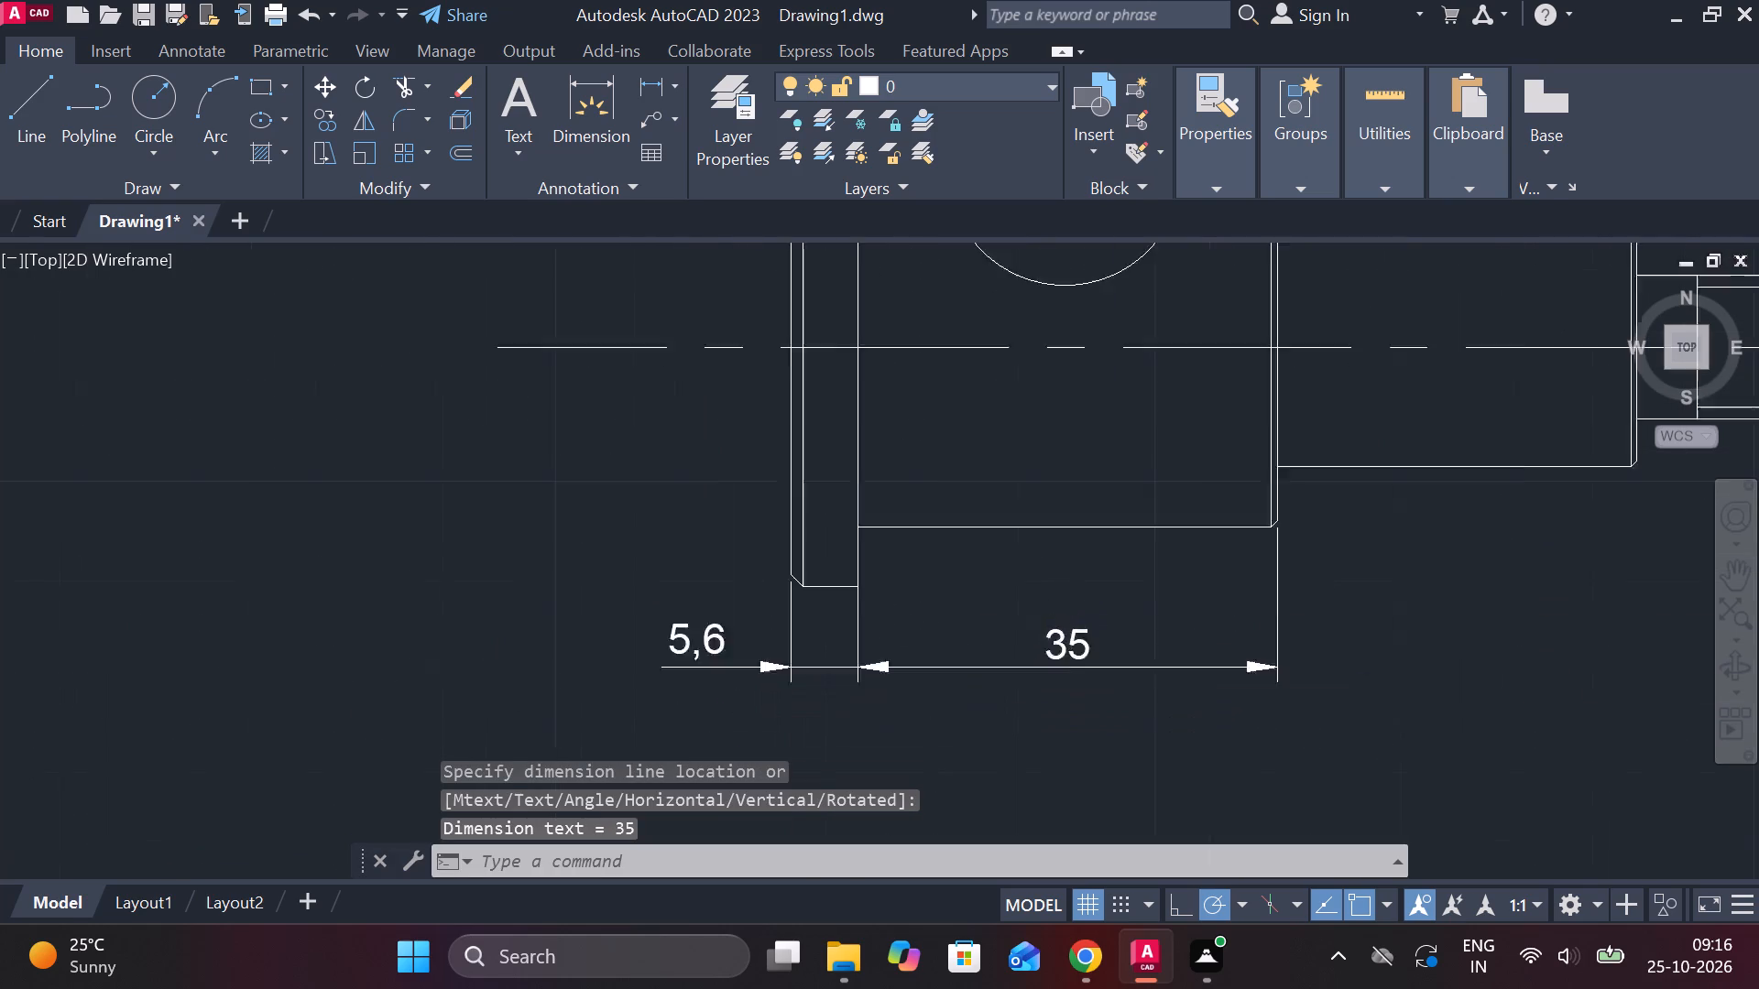
Add a linear dimension for the second section's length, placed below that section.
middle_drag(1087, 635, 806, 613)
scroll(994, 577, up, 1)
key(space)
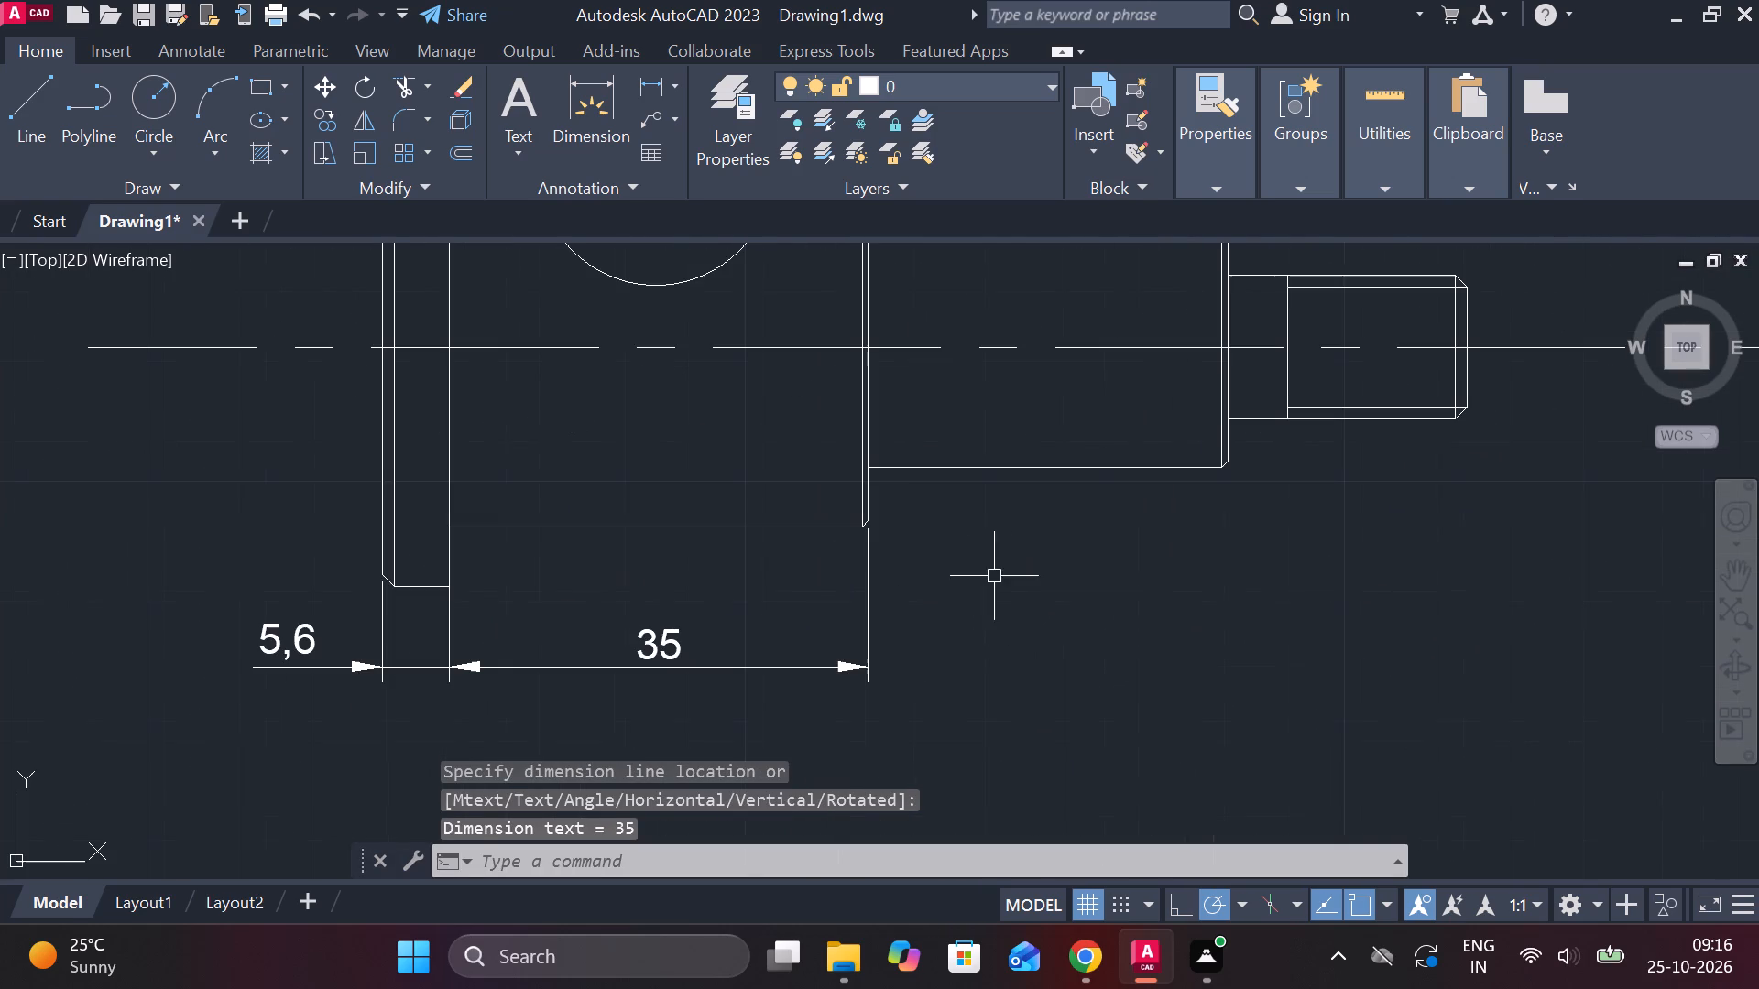
scroll(866, 540, up, 2)
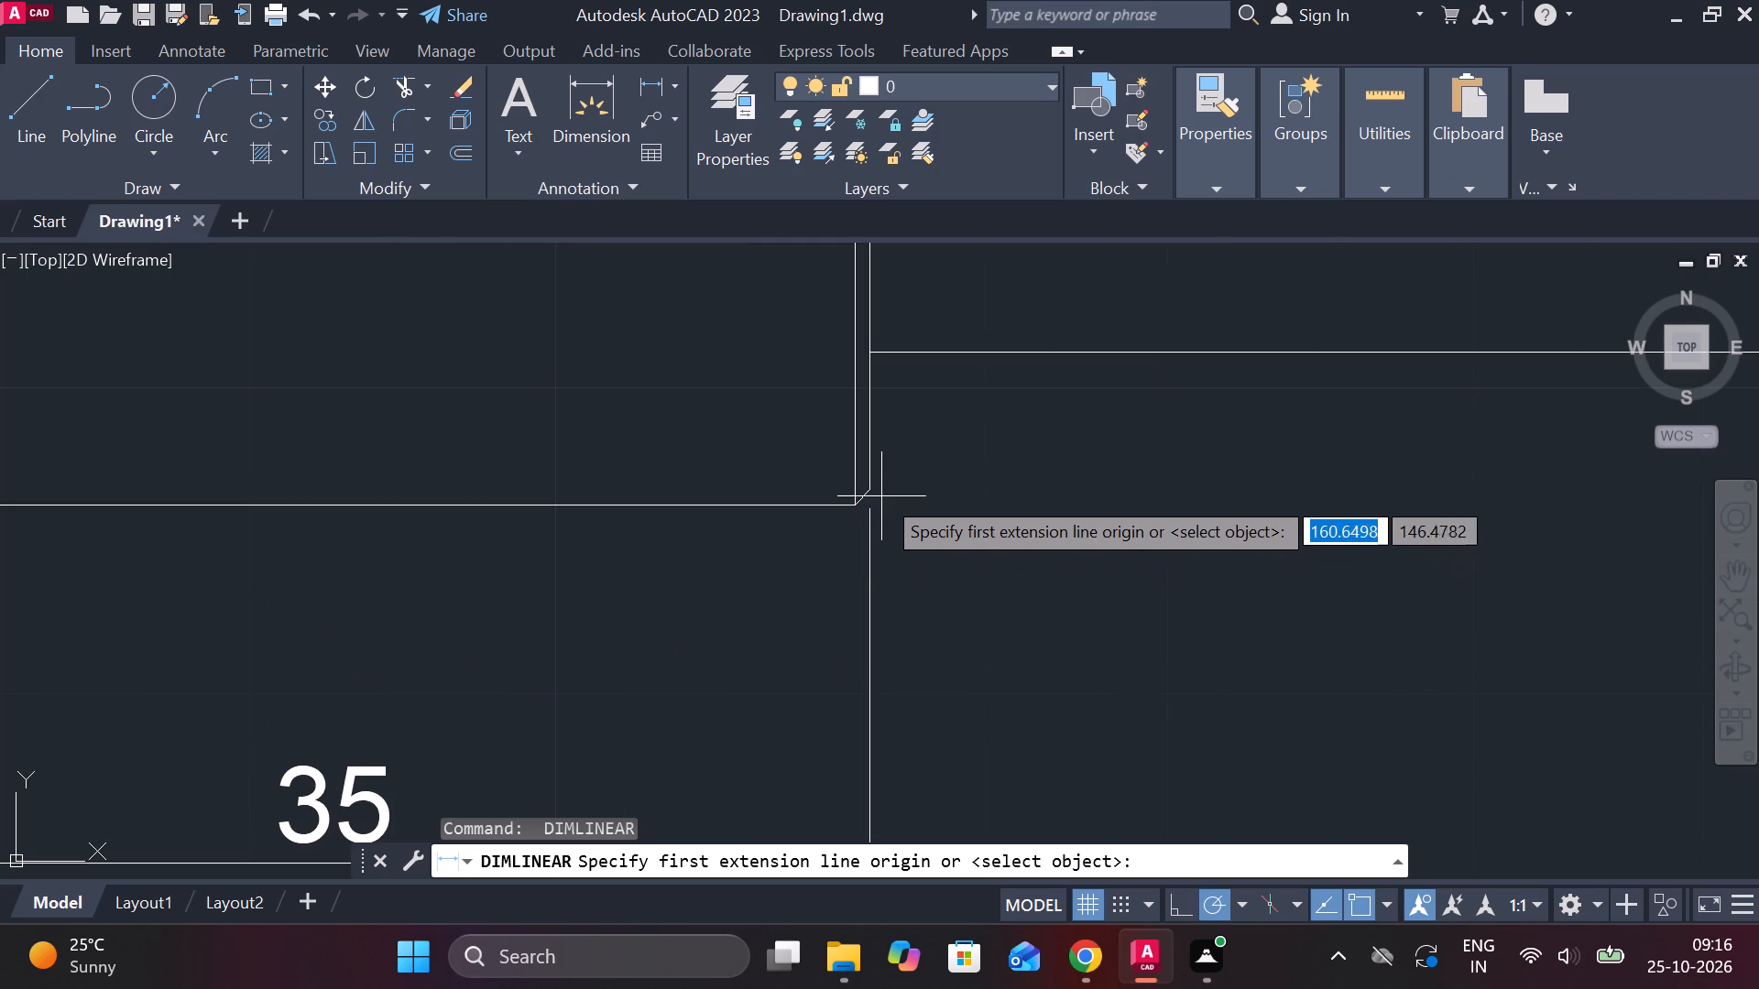
click(875, 483)
scroll(875, 484, down, 2)
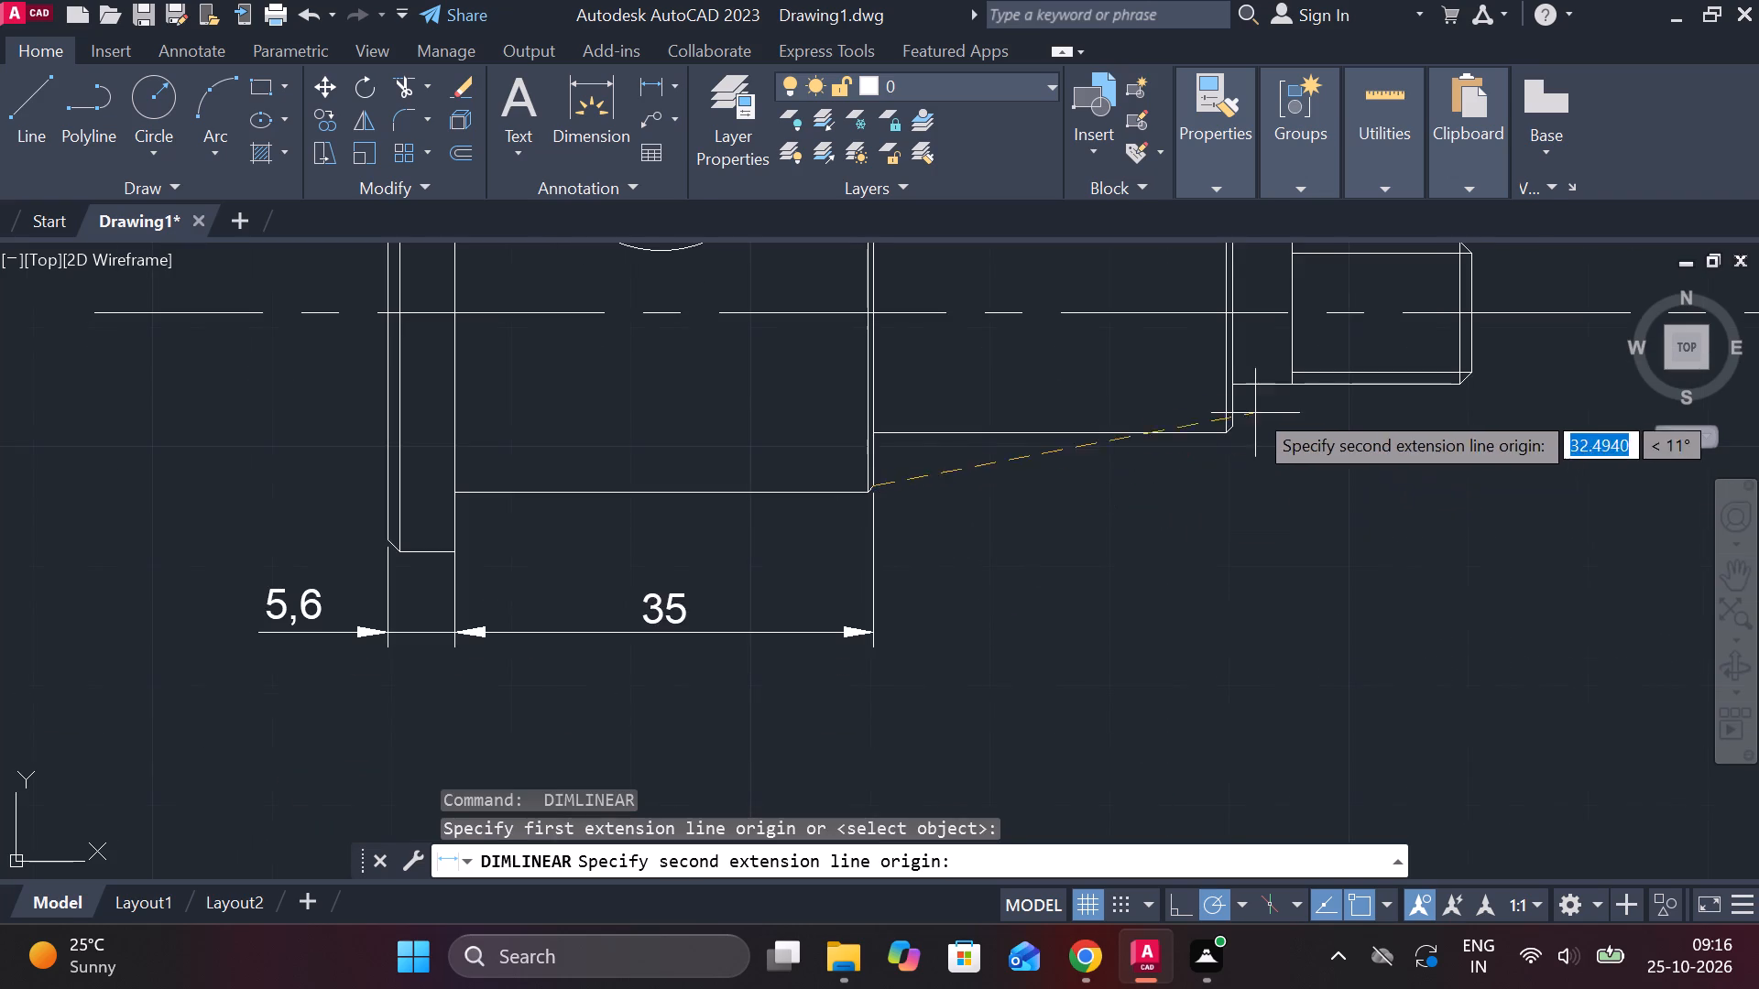
scroll(1247, 397, up, 2)
click(1230, 454)
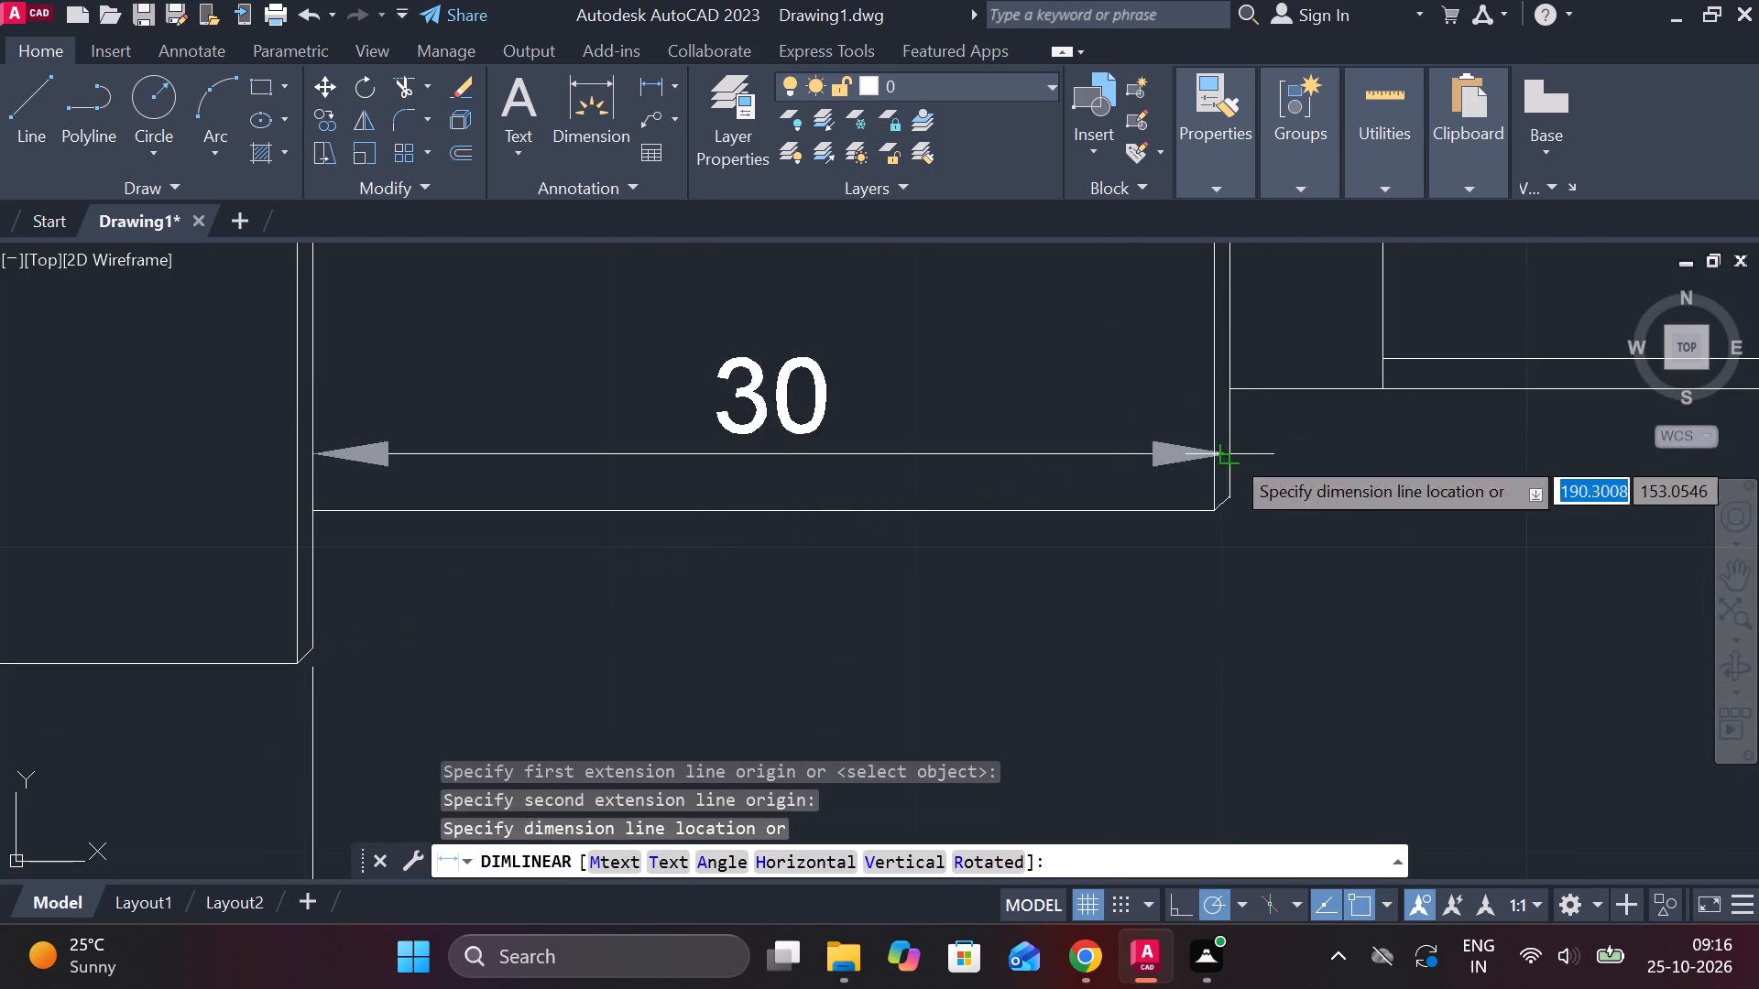
scroll(1215, 636, down, 2)
middle_drag(1064, 691, 1153, 555)
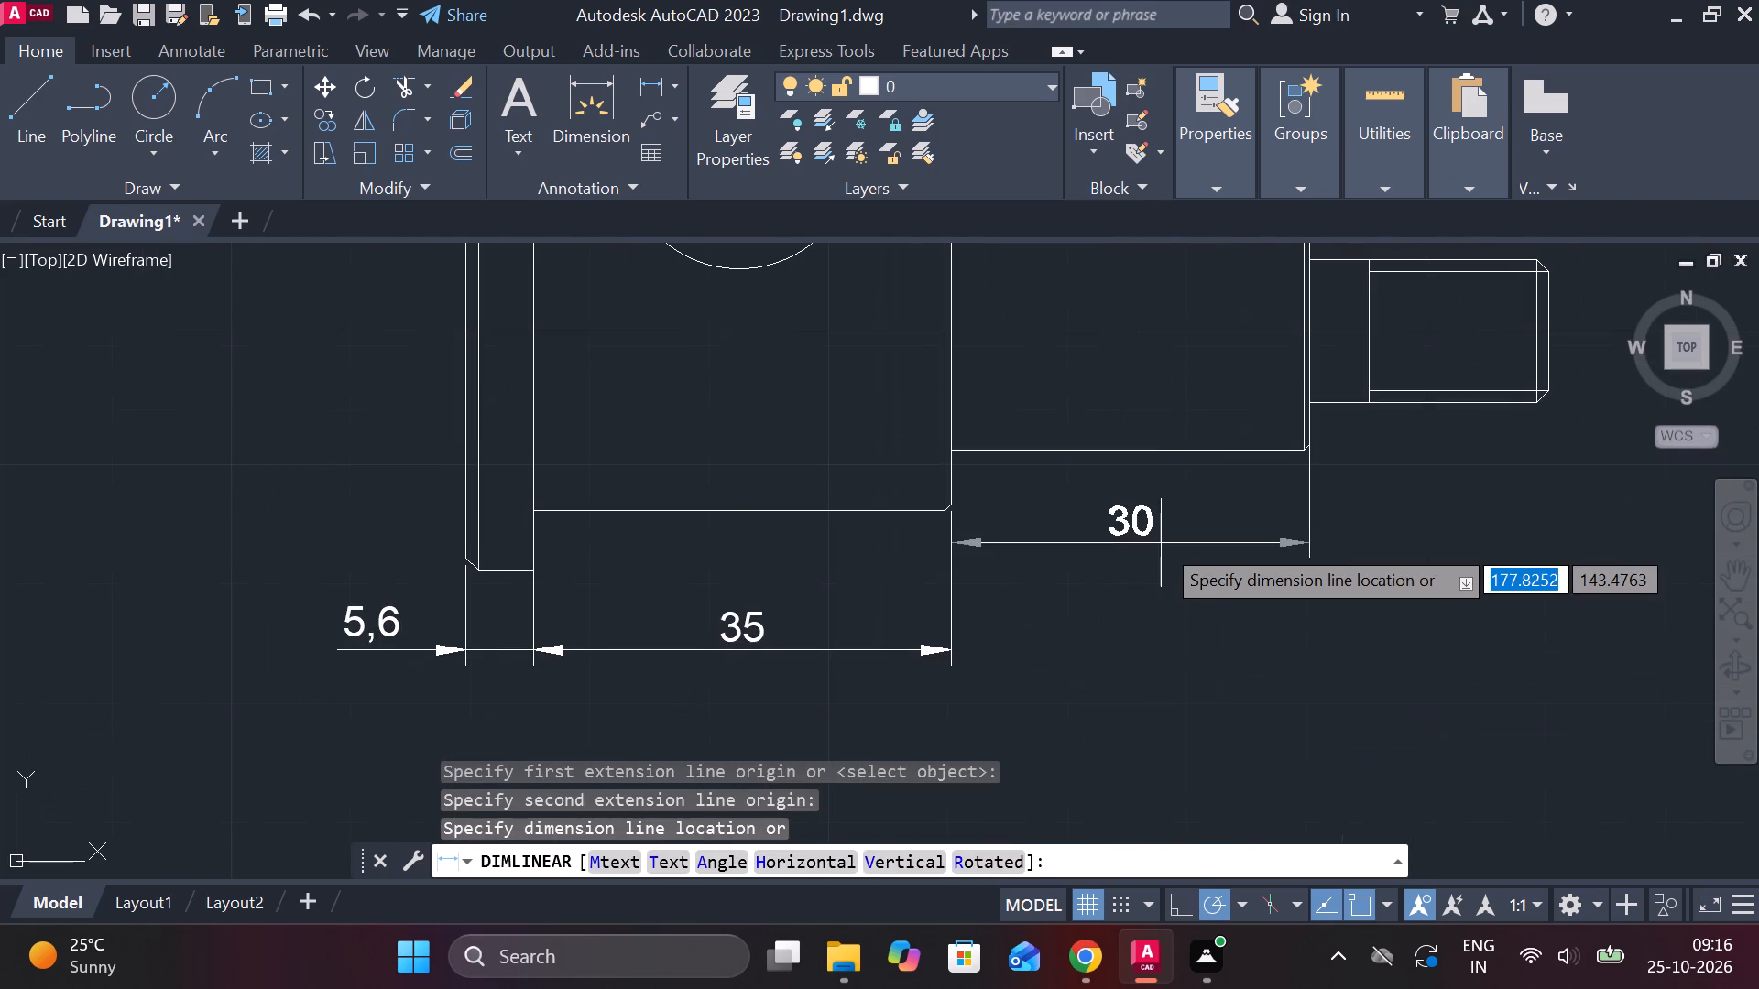
click(1155, 579)
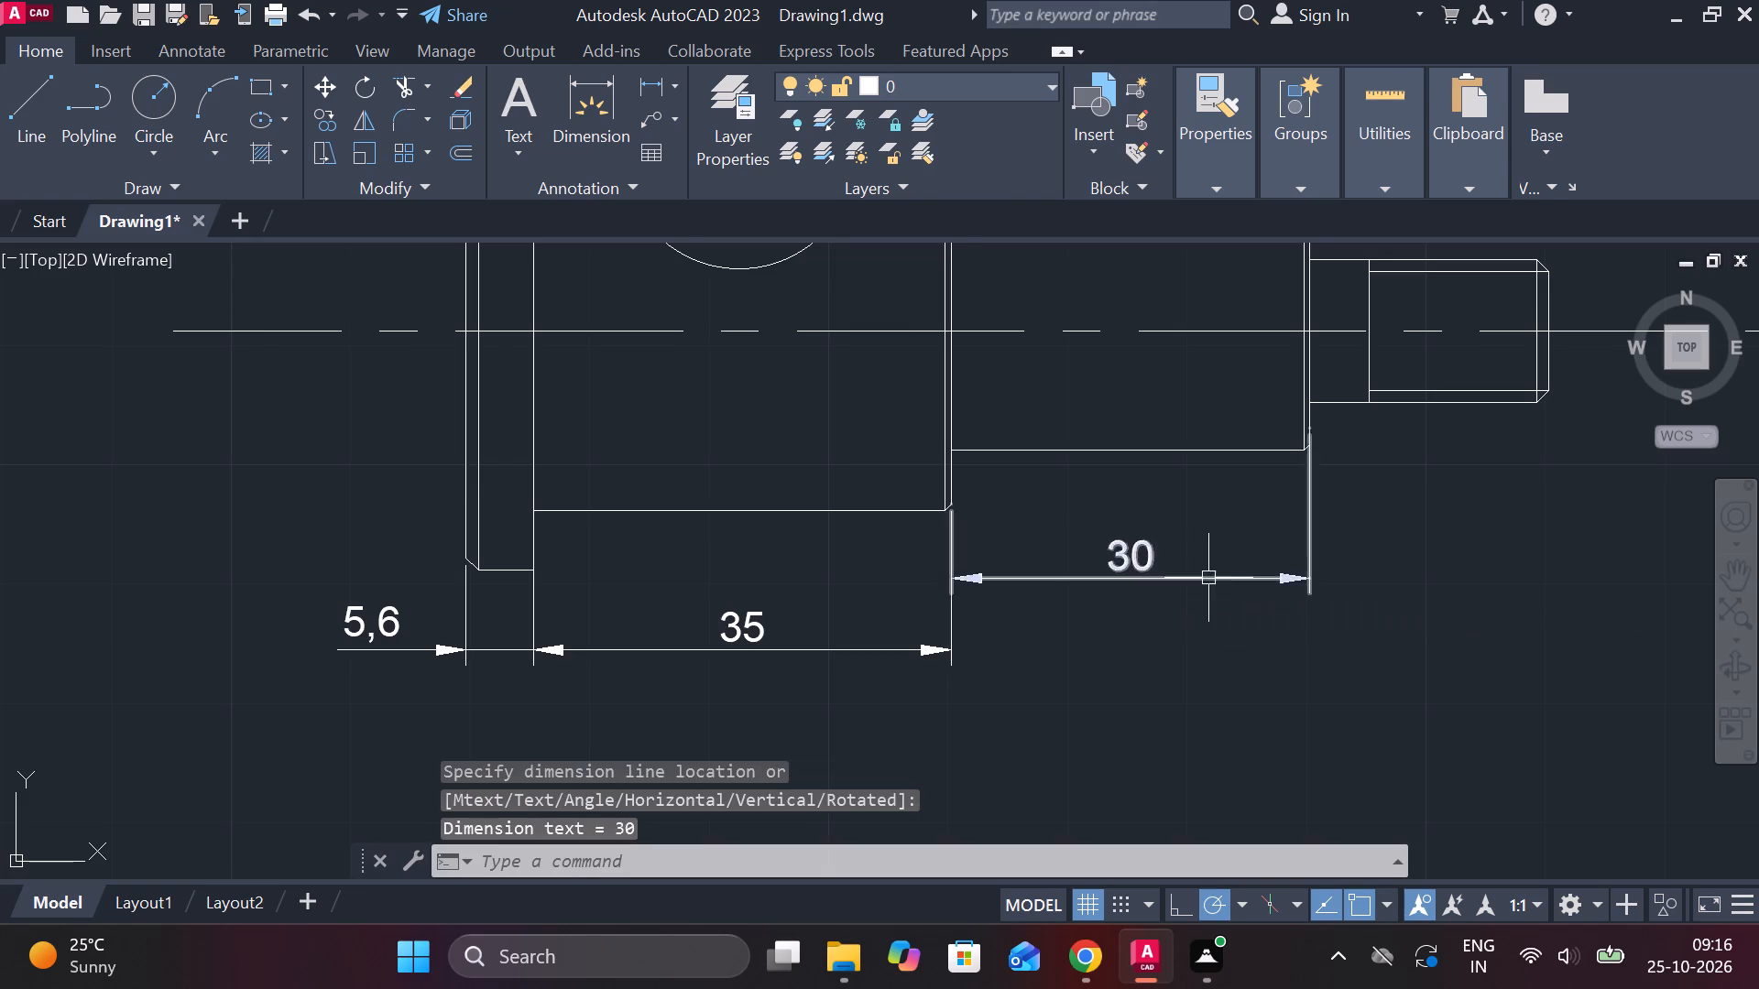
Add a linear dimension for the full length of the threaded end section, placed below it.
middle_drag(1208, 578, 985, 589)
middle_drag(1198, 486, 1131, 521)
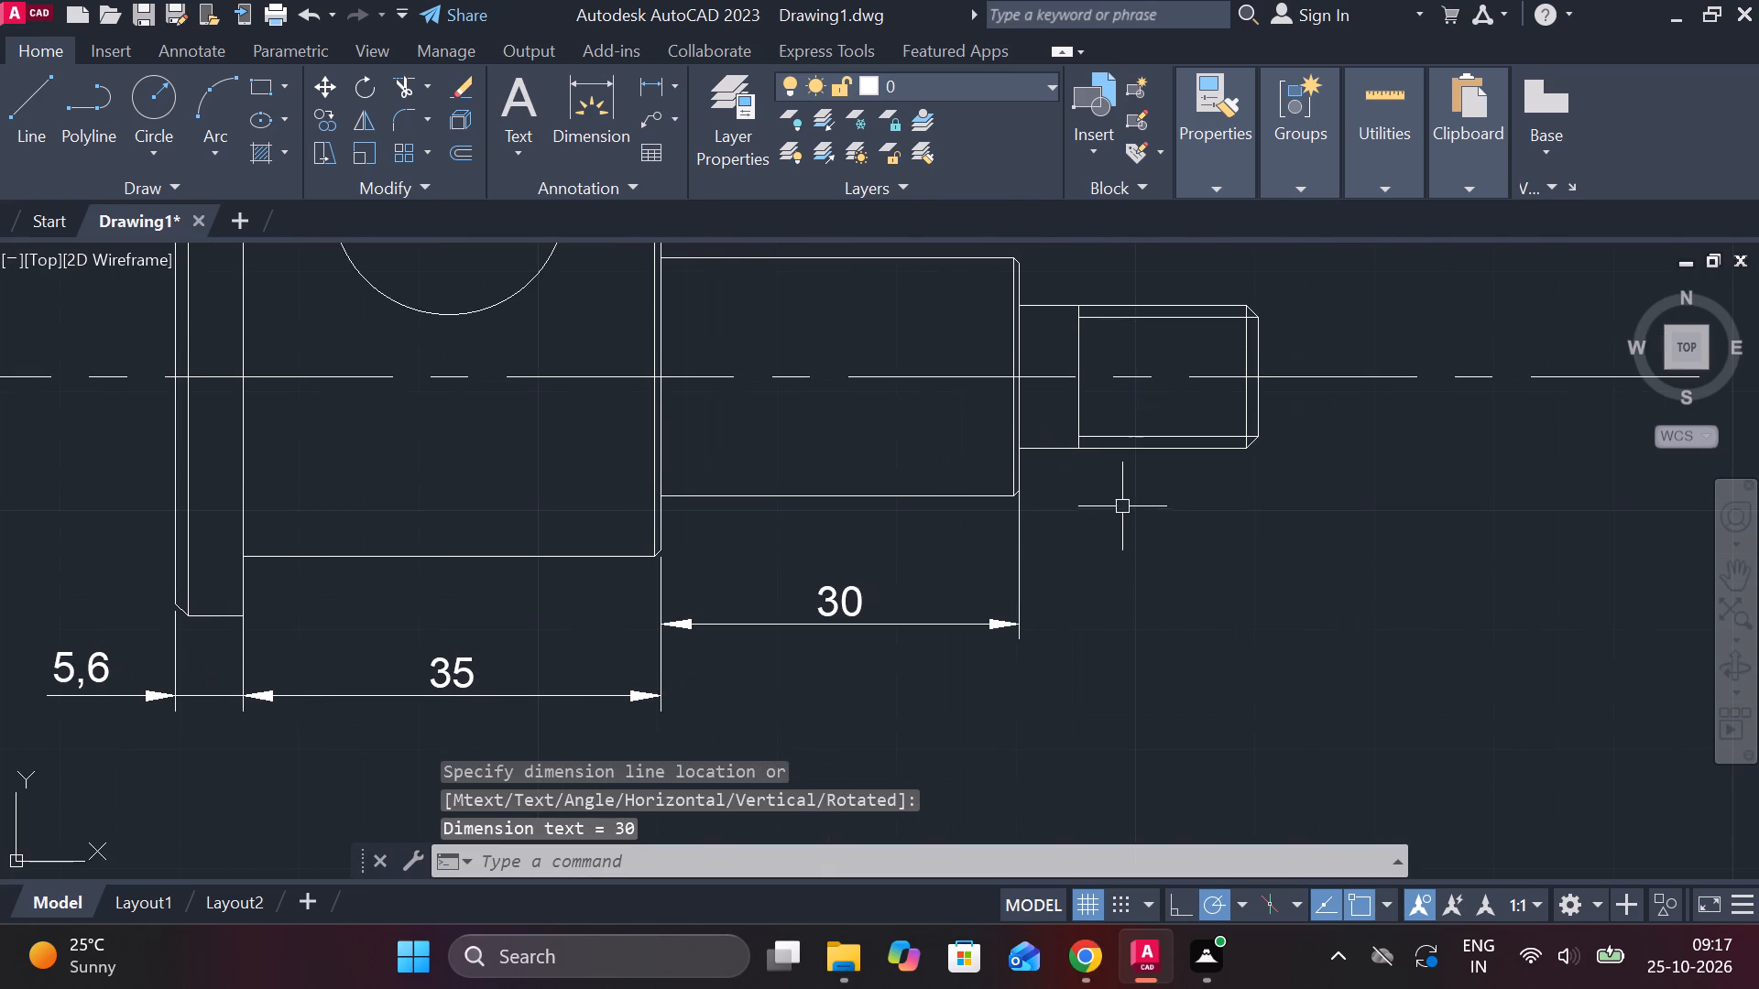
scroll(1122, 505, up, 1)
key(space)
click(963, 447)
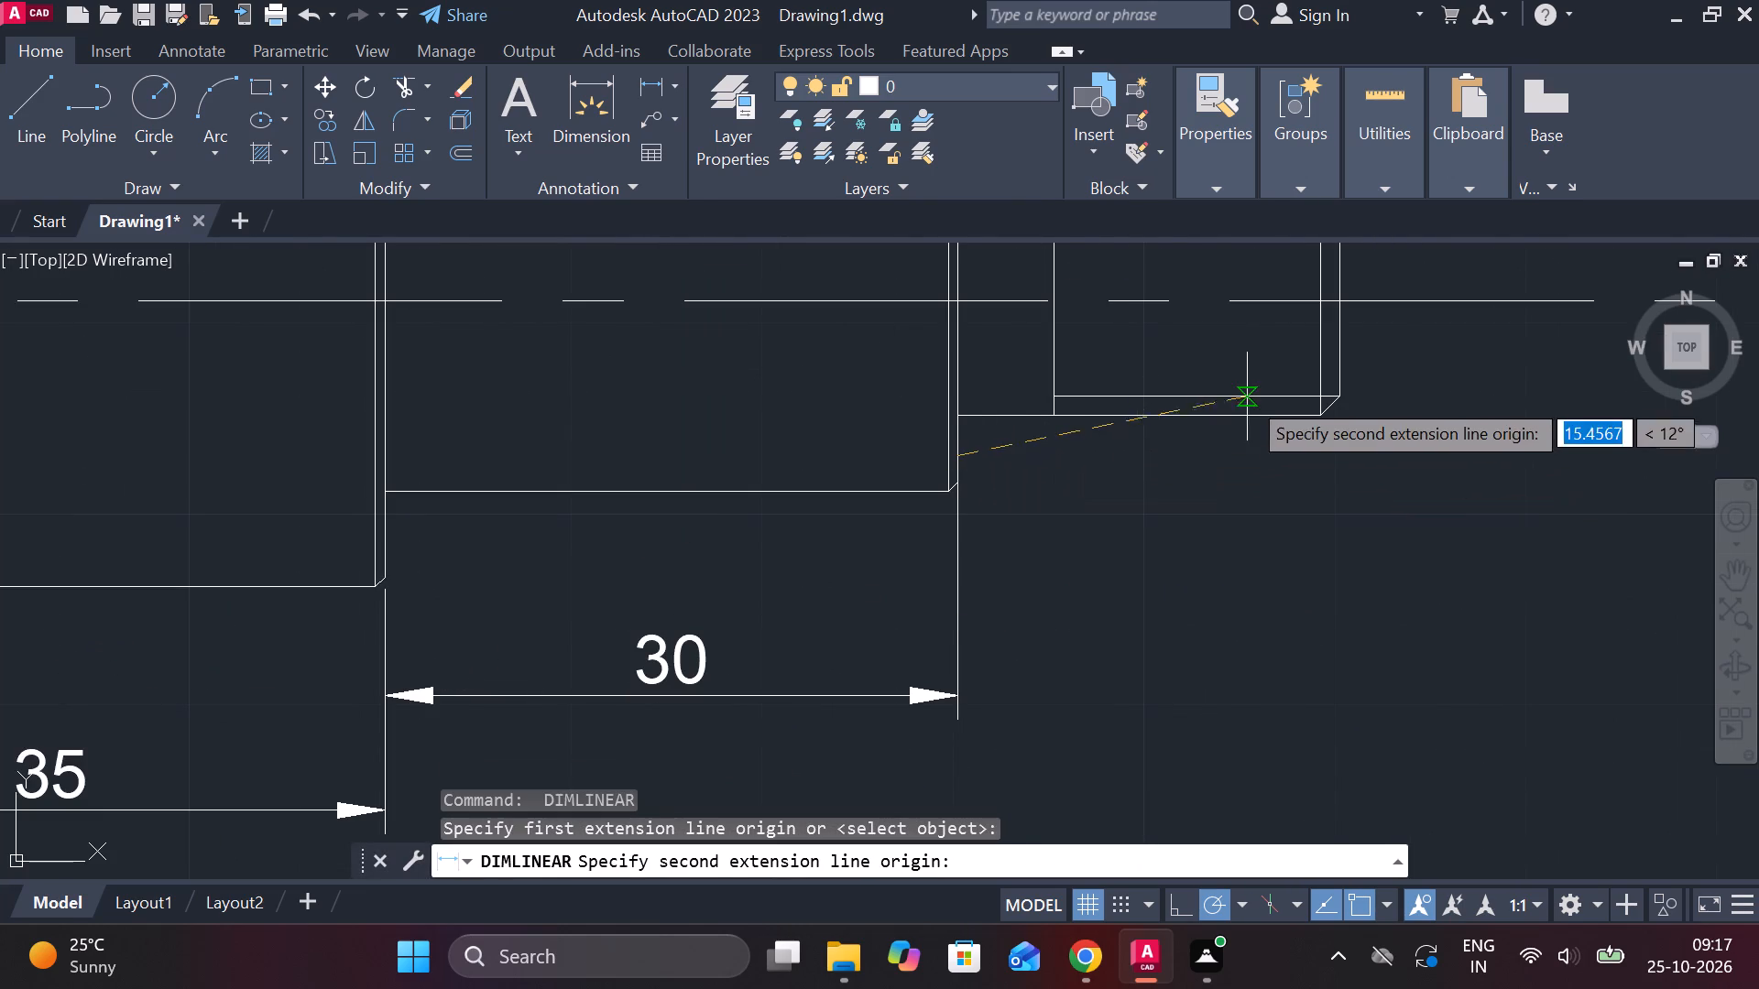
click(1333, 353)
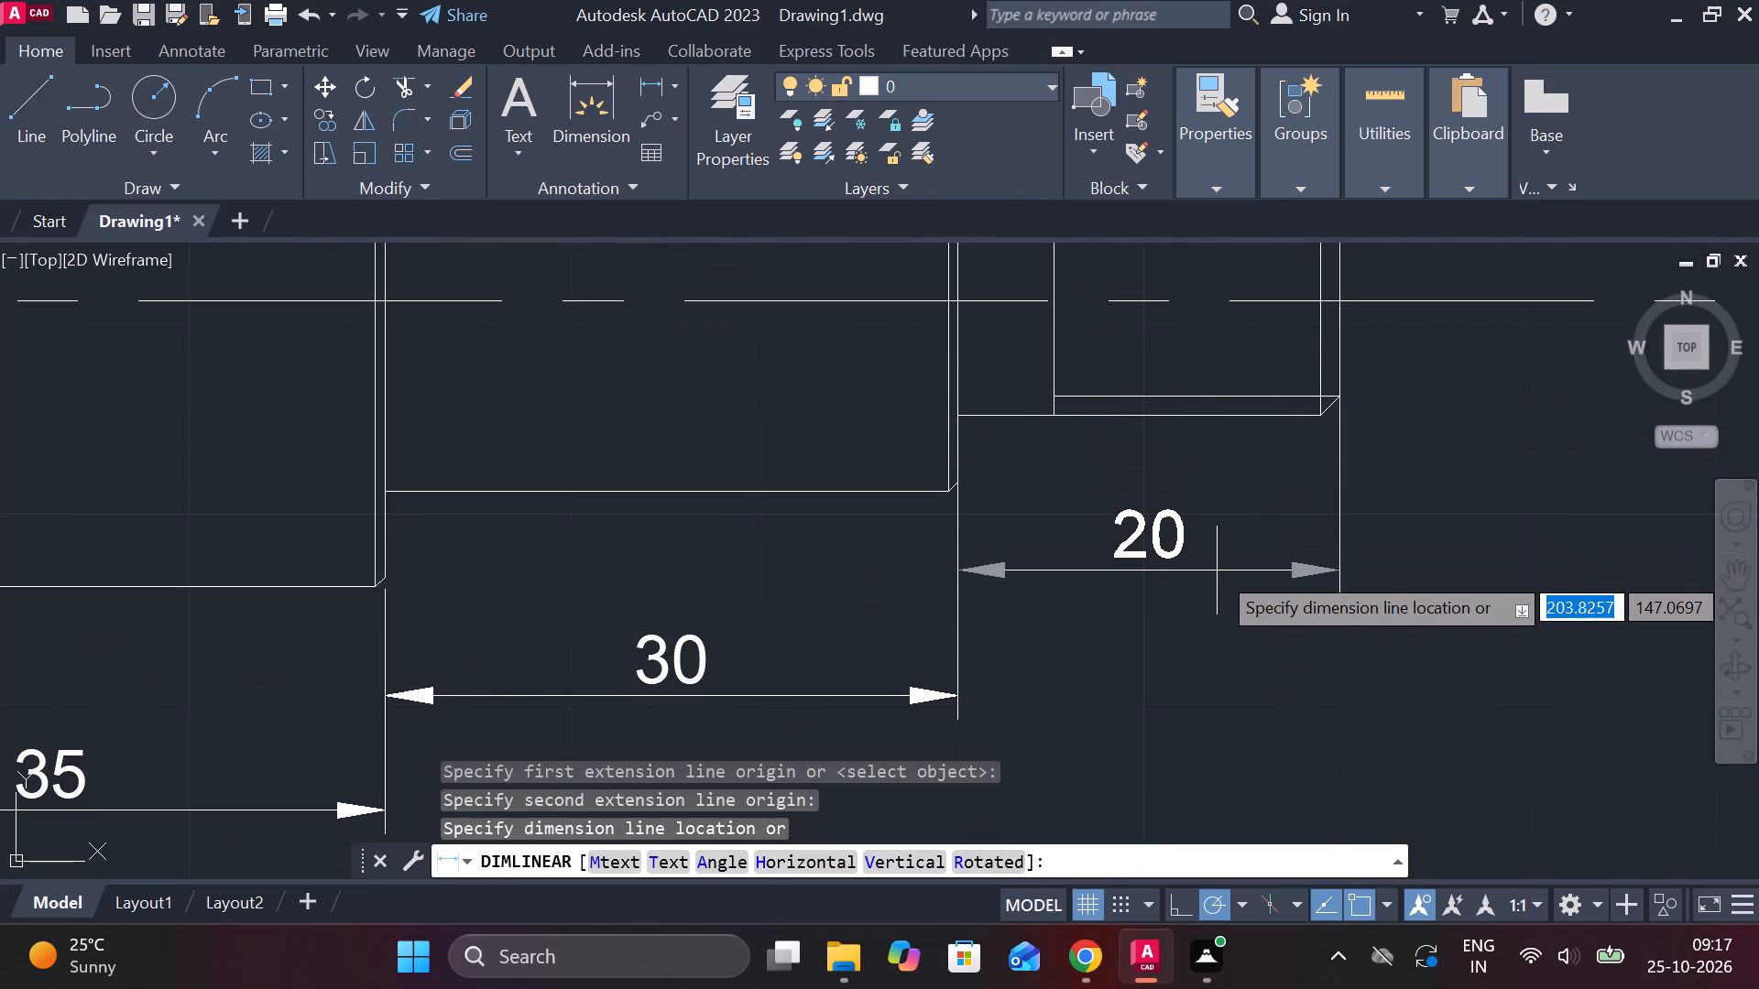
click(1223, 570)
scroll(1318, 564, down, 2)
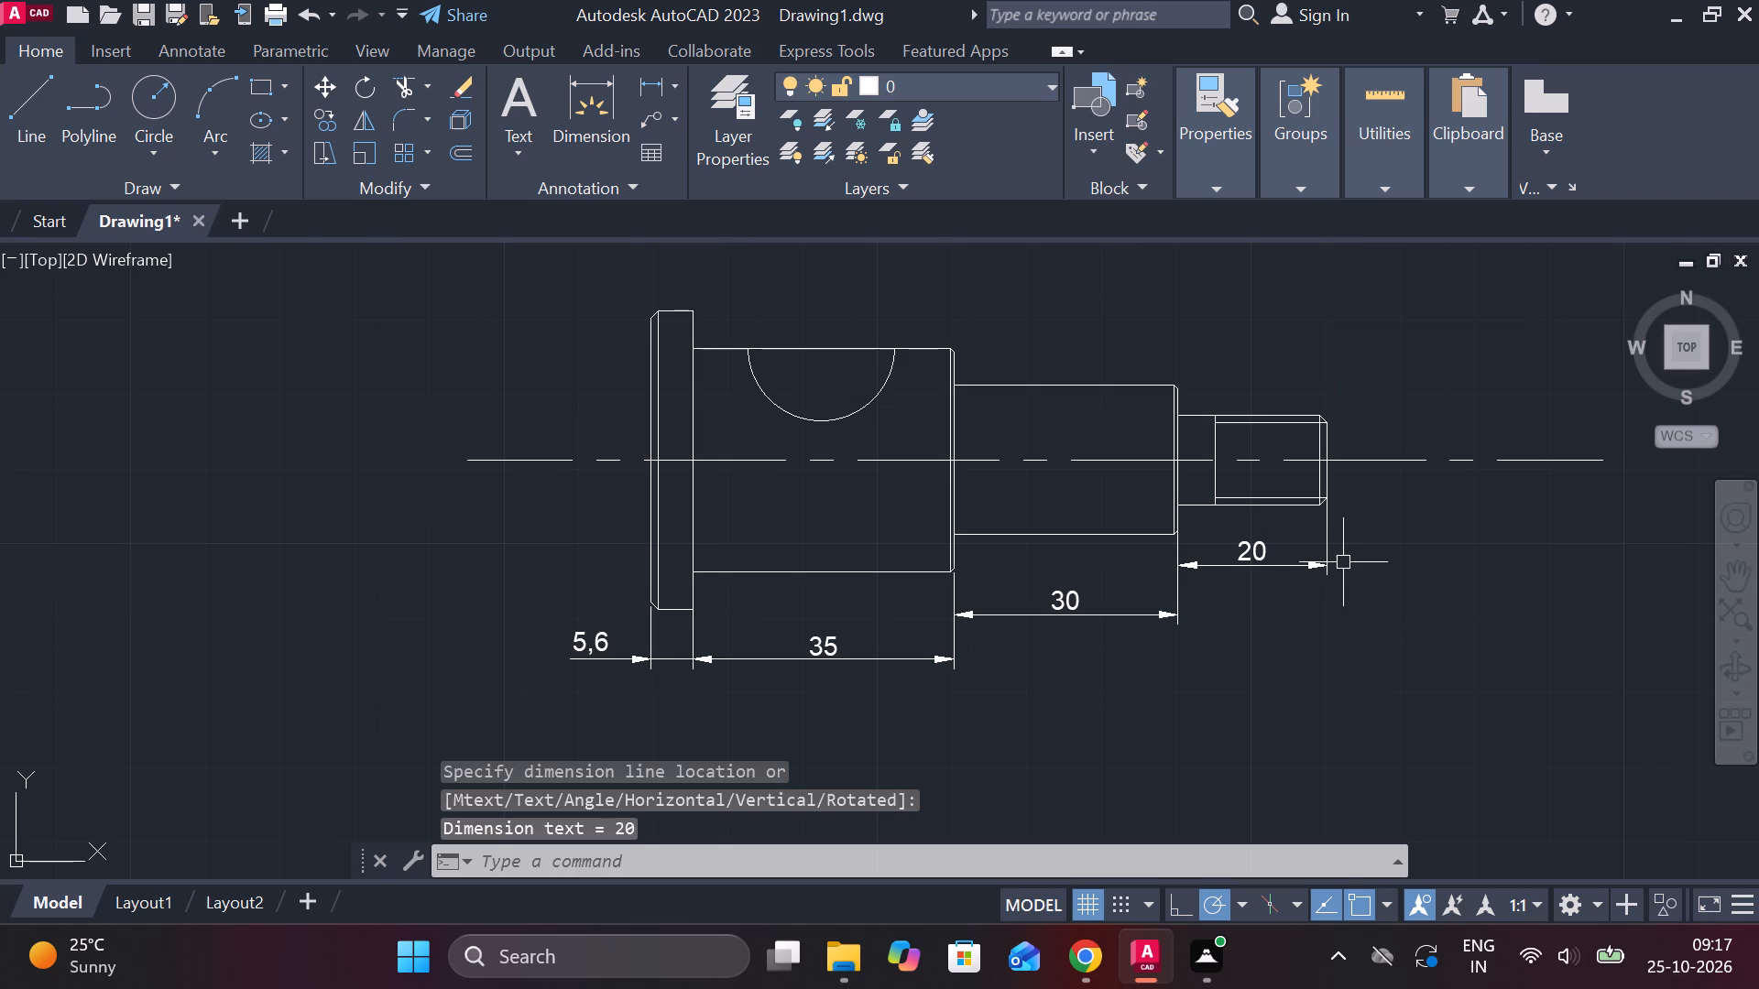
key(Escape)
Line up the second section and threaded end length dimensions with the first section's dimension, using DIMSPACE with a spacing of 0.
middle_drag(1291, 699, 1251, 691)
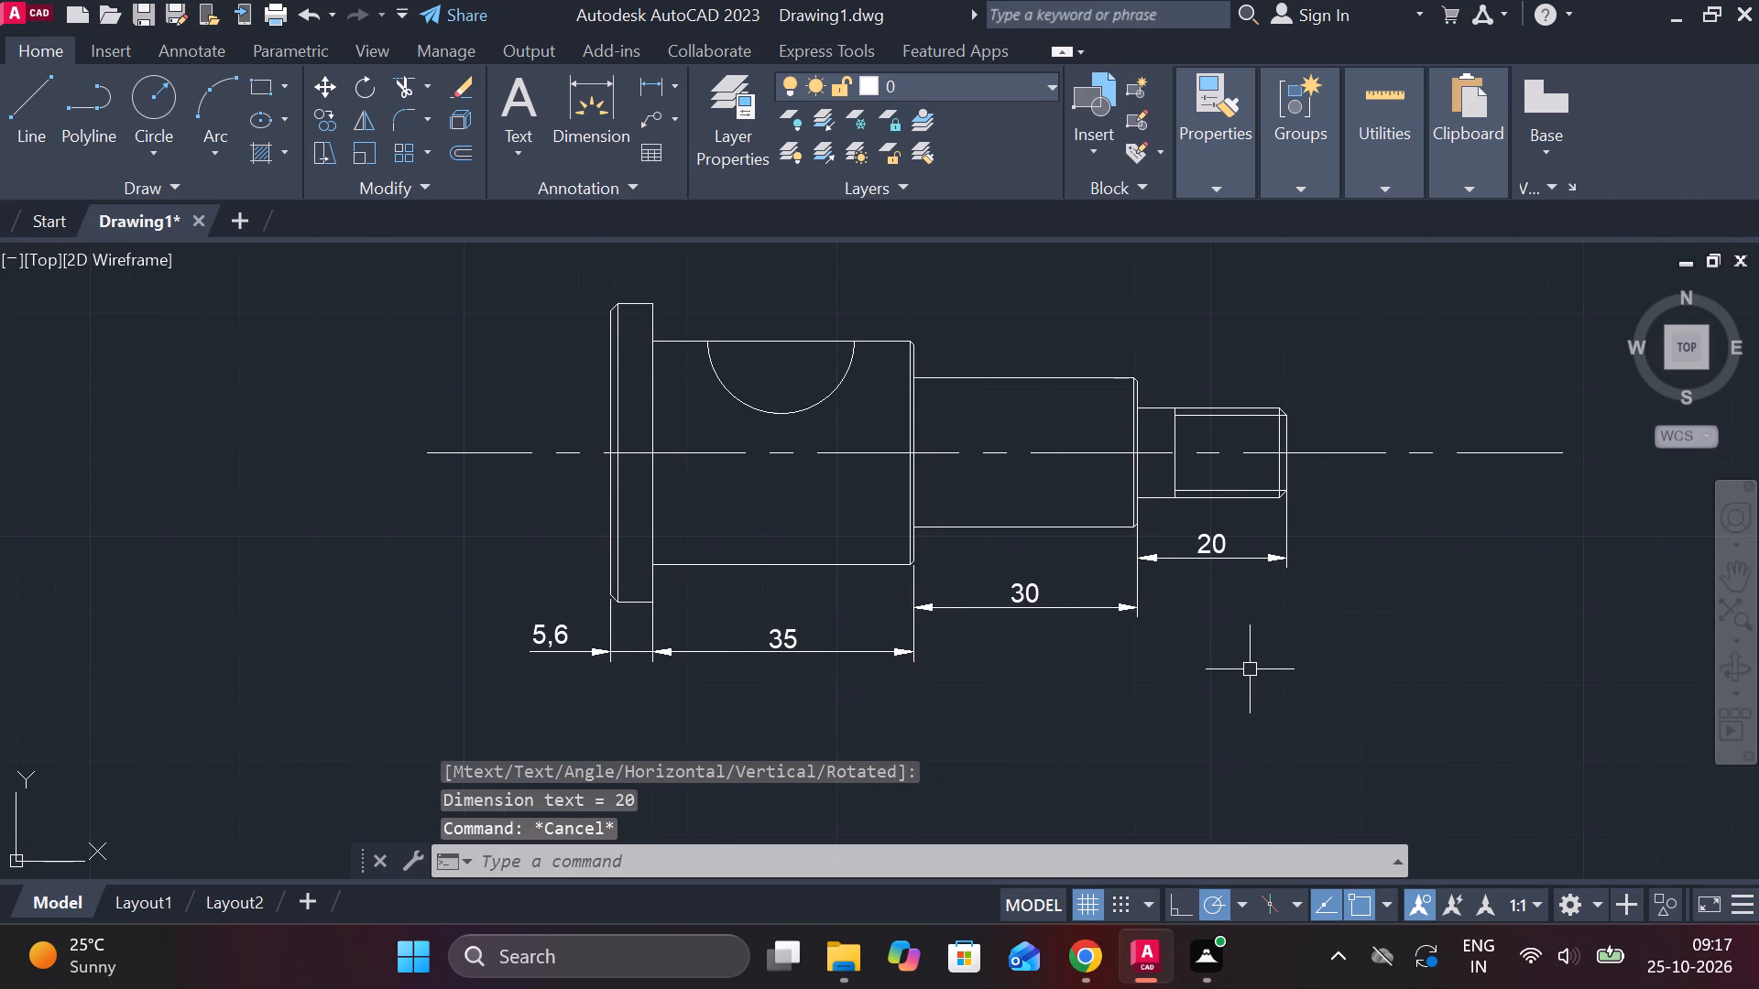
text(DIM)
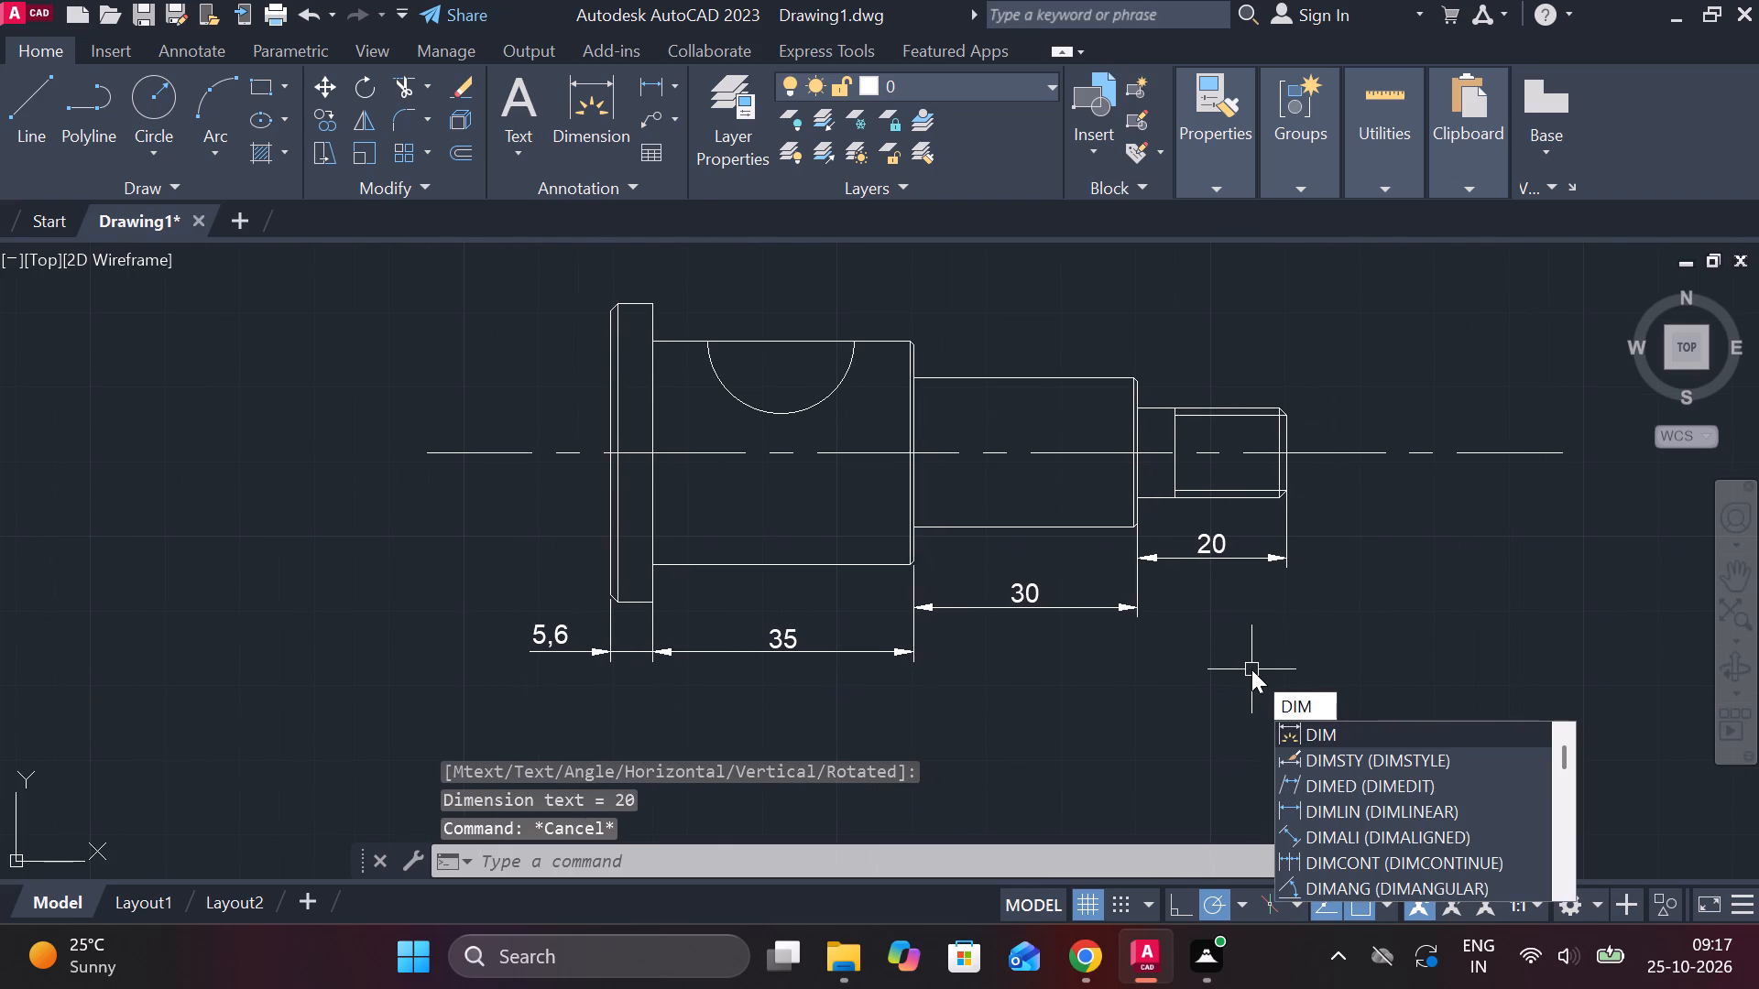
key(s)
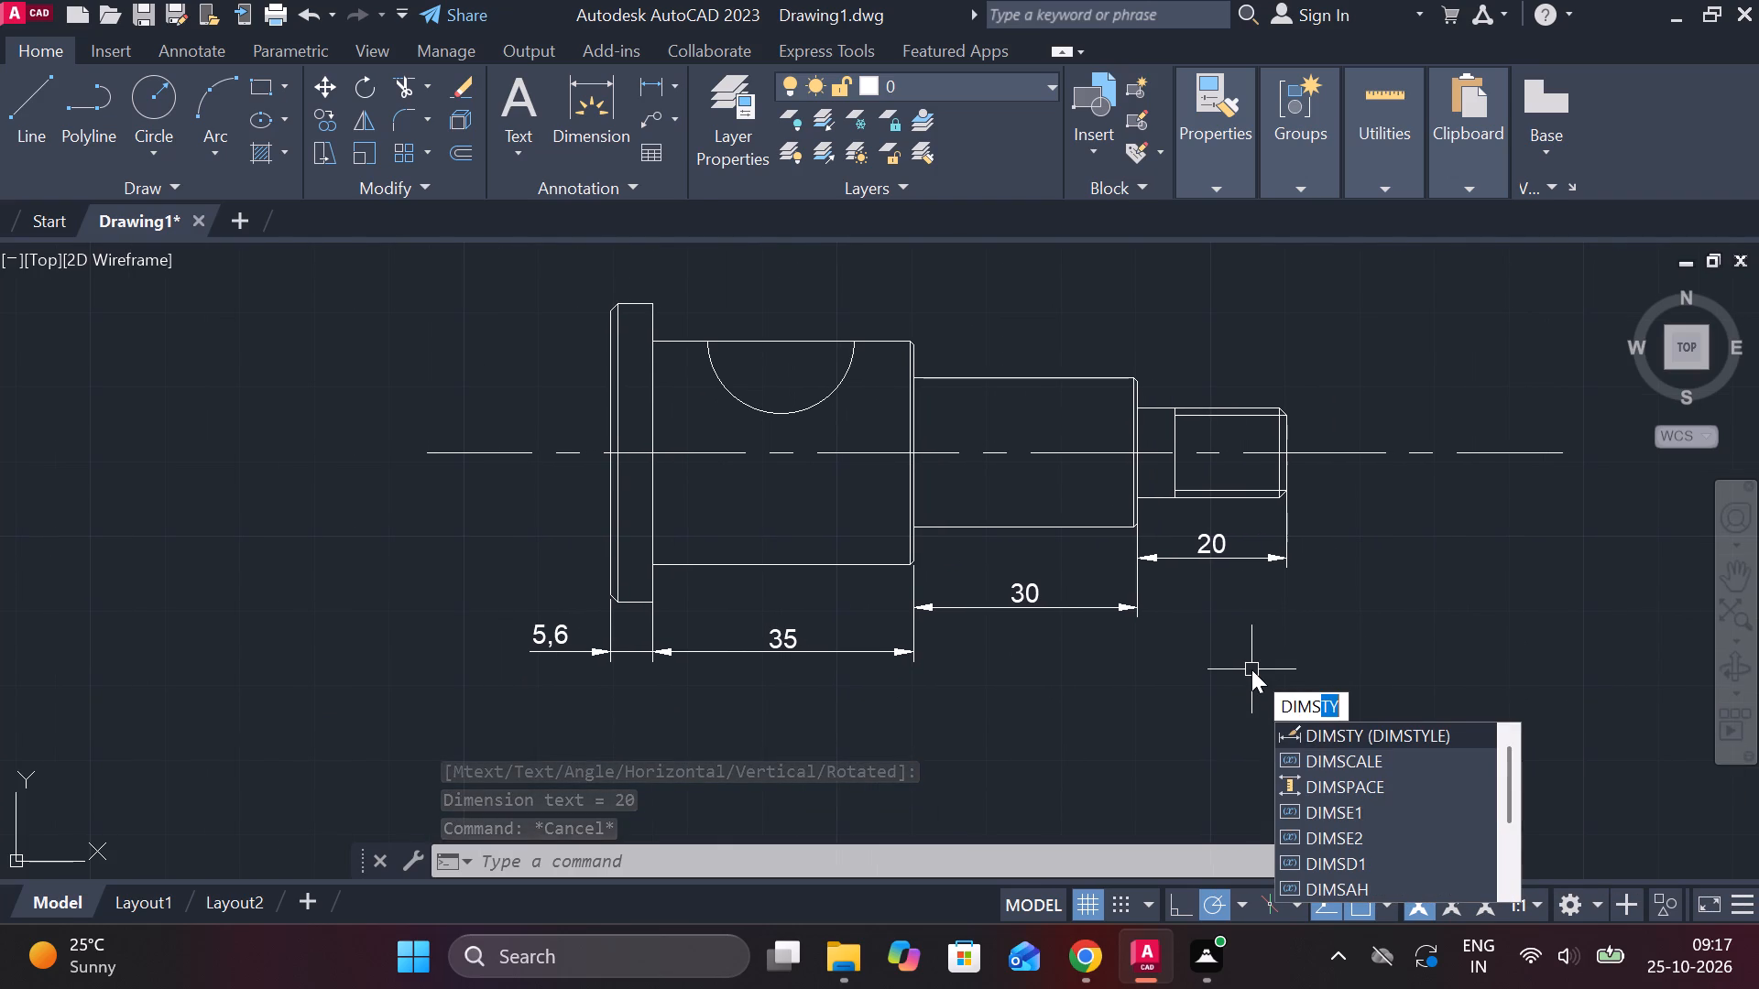
click(1287, 777)
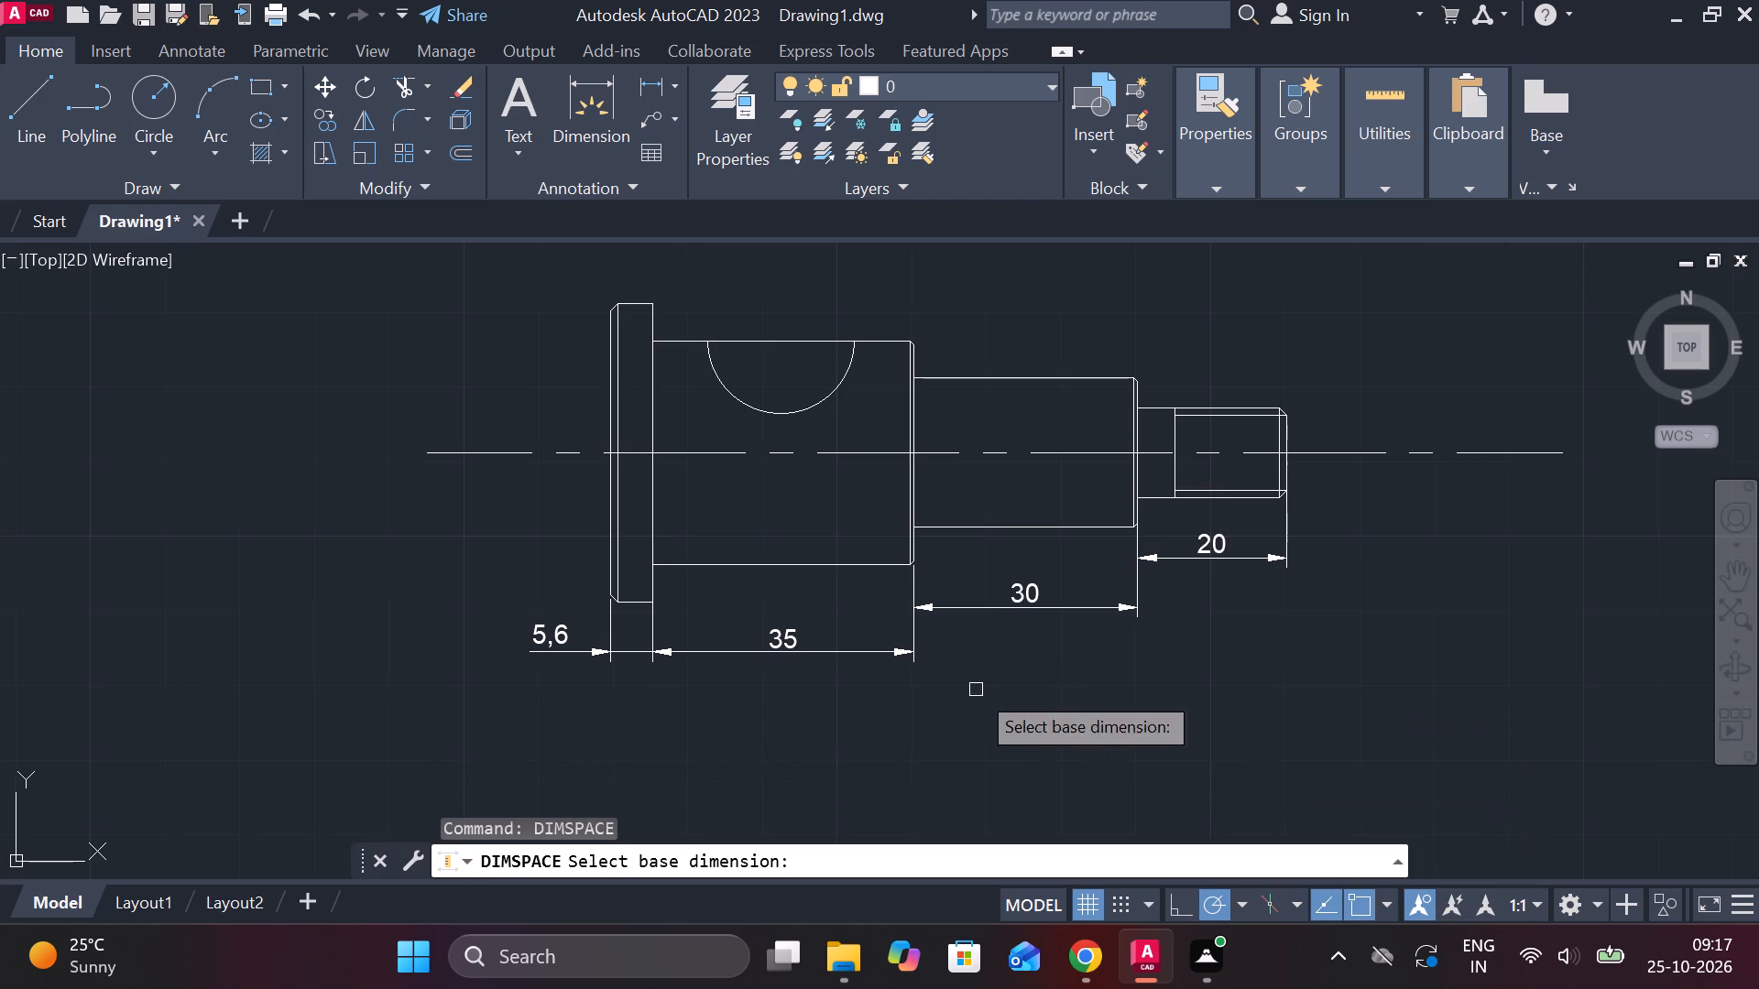
click(793, 645)
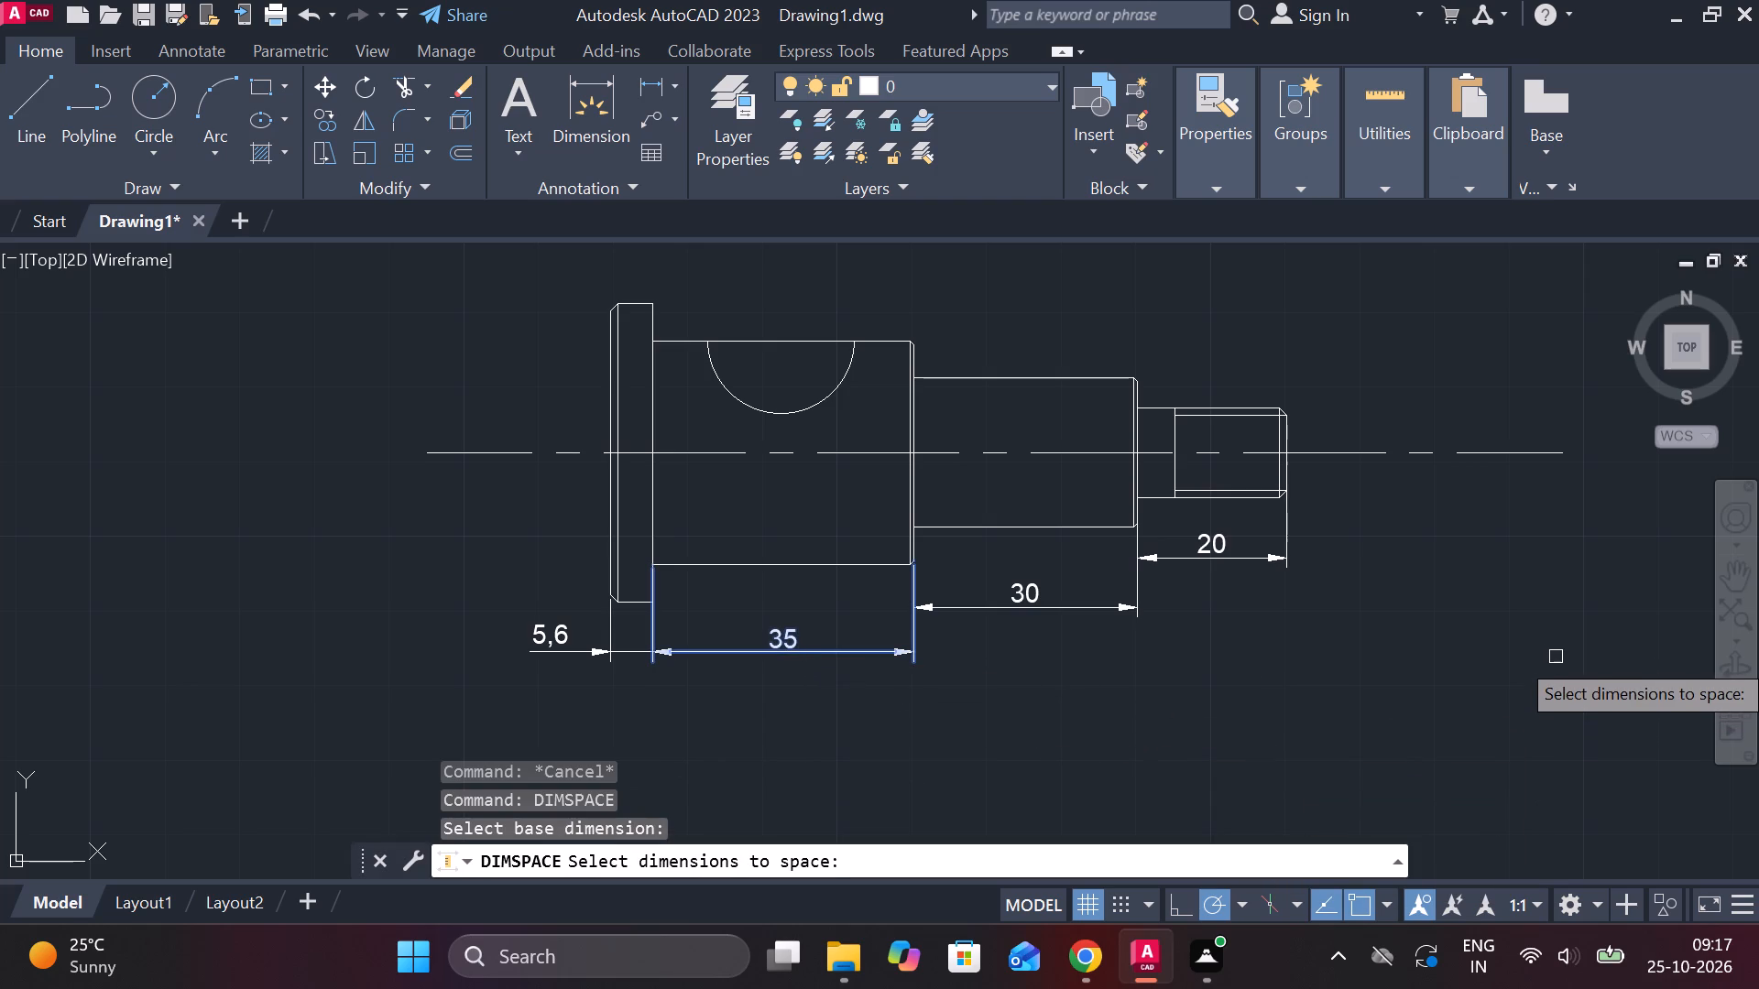
click(1534, 653)
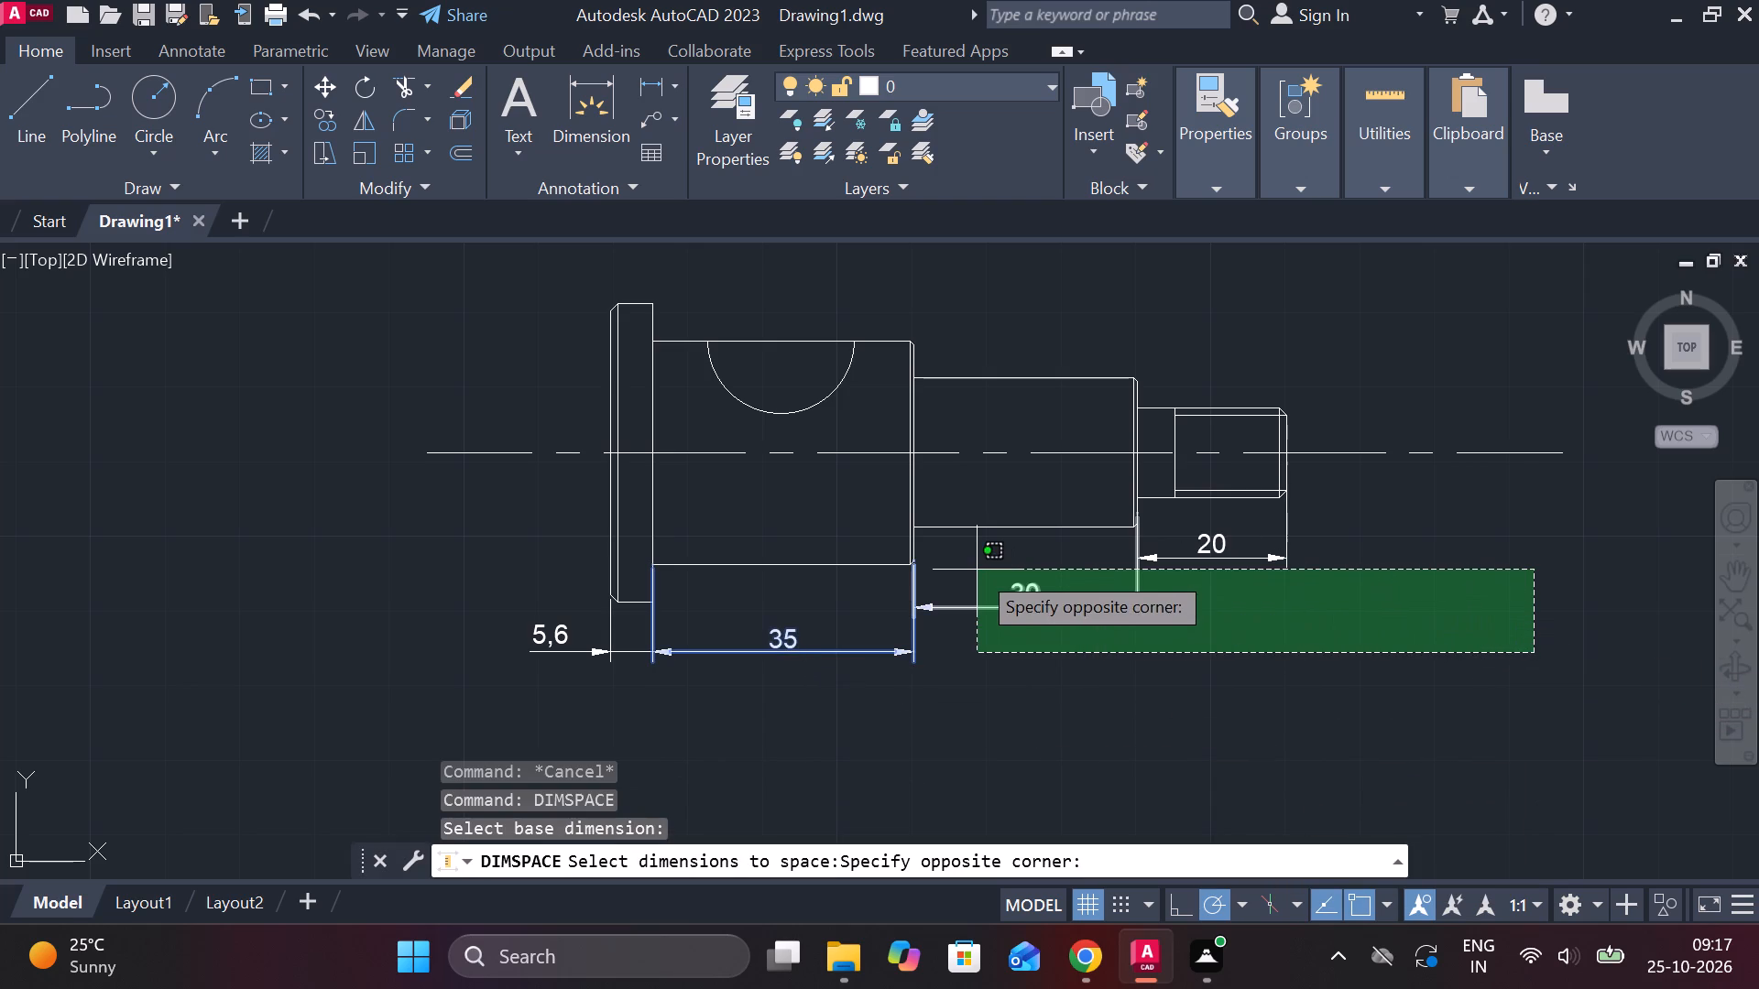
click(967, 538)
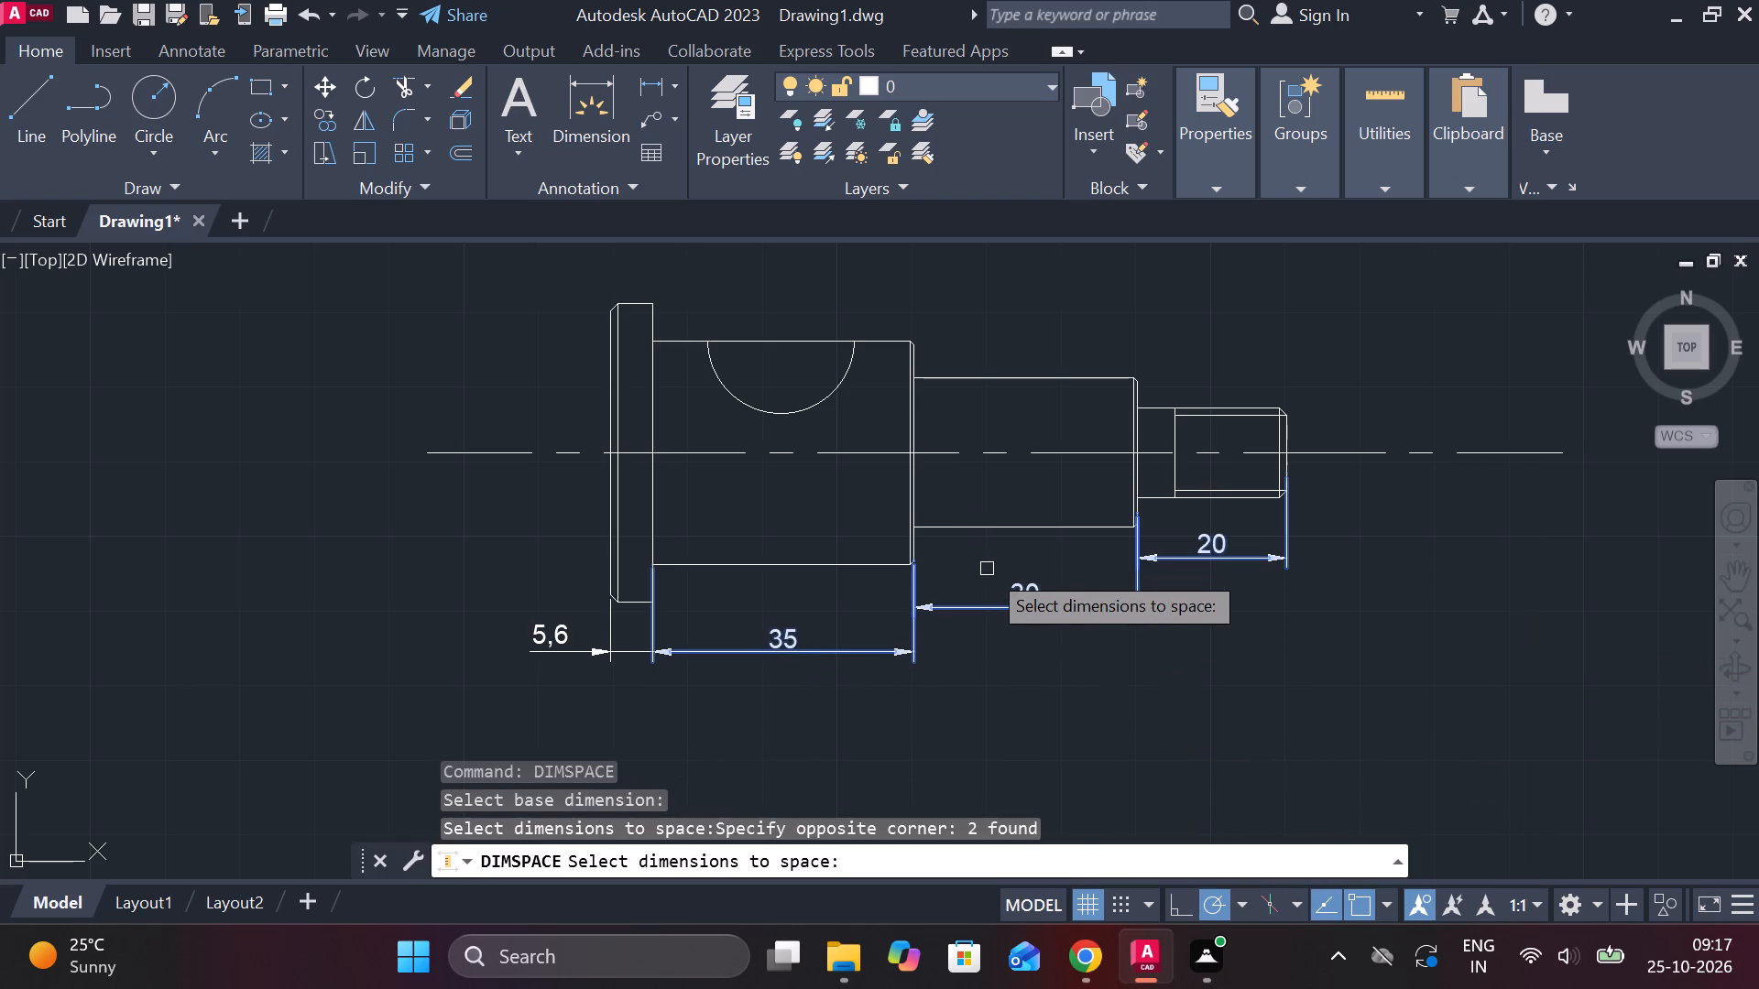
key(Return)
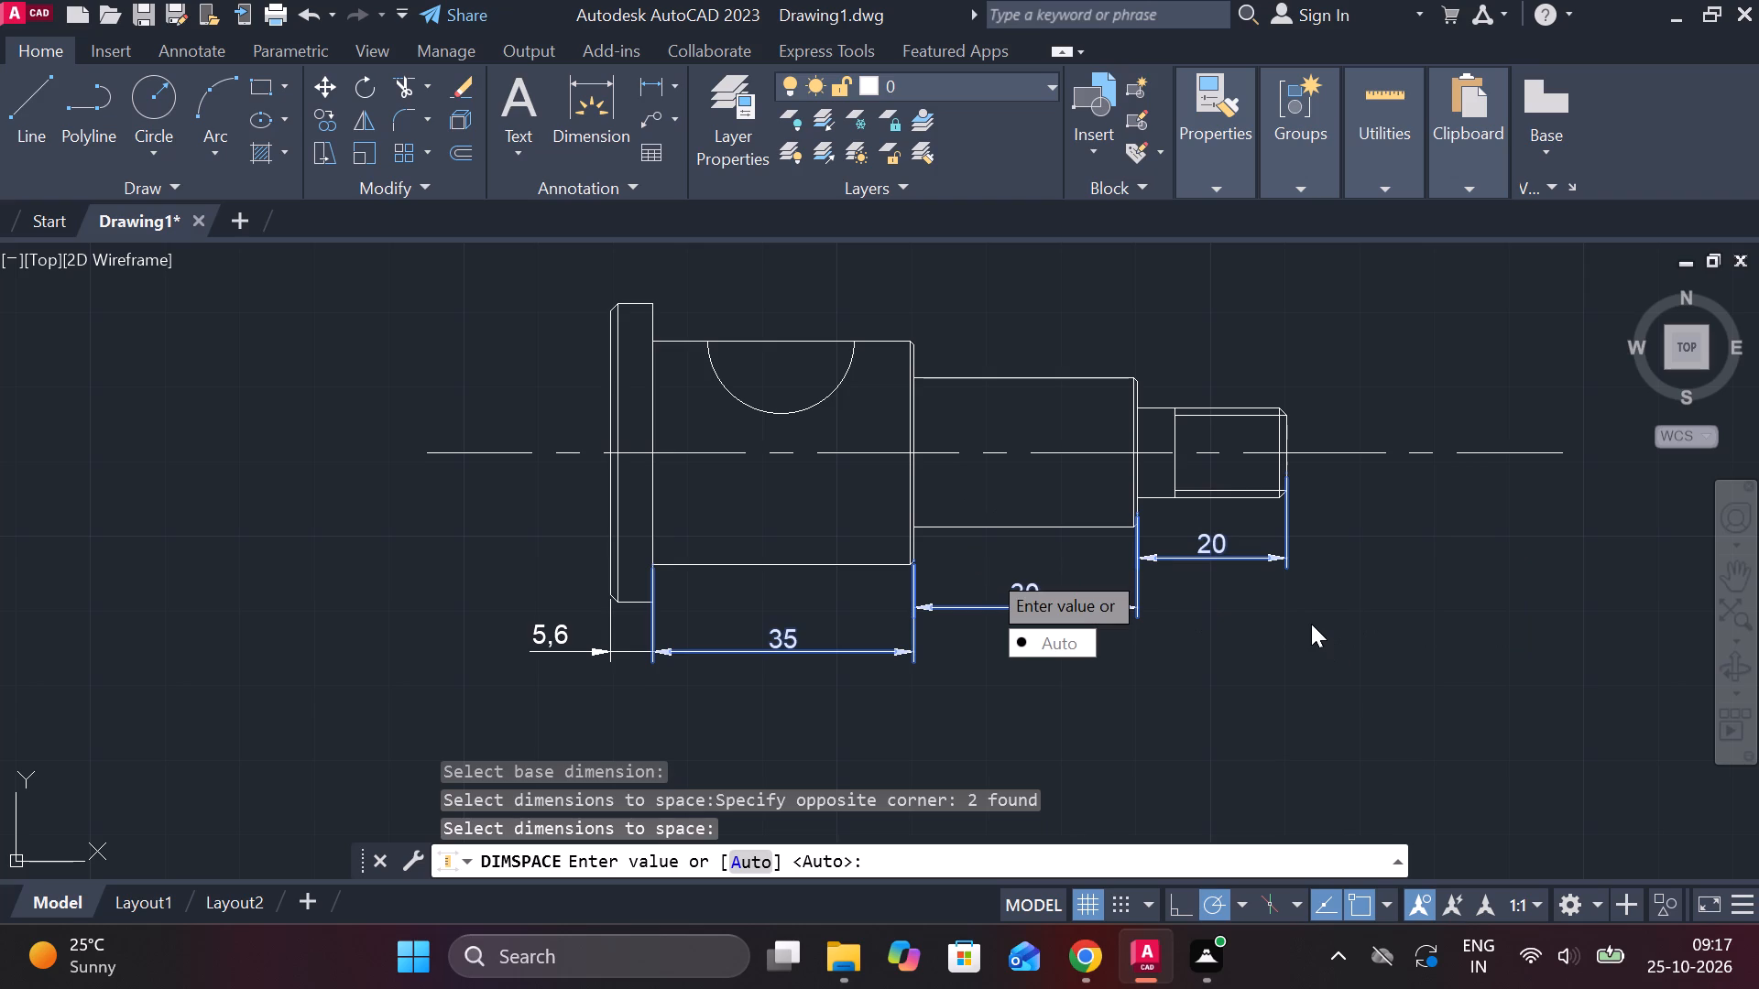
key(0)
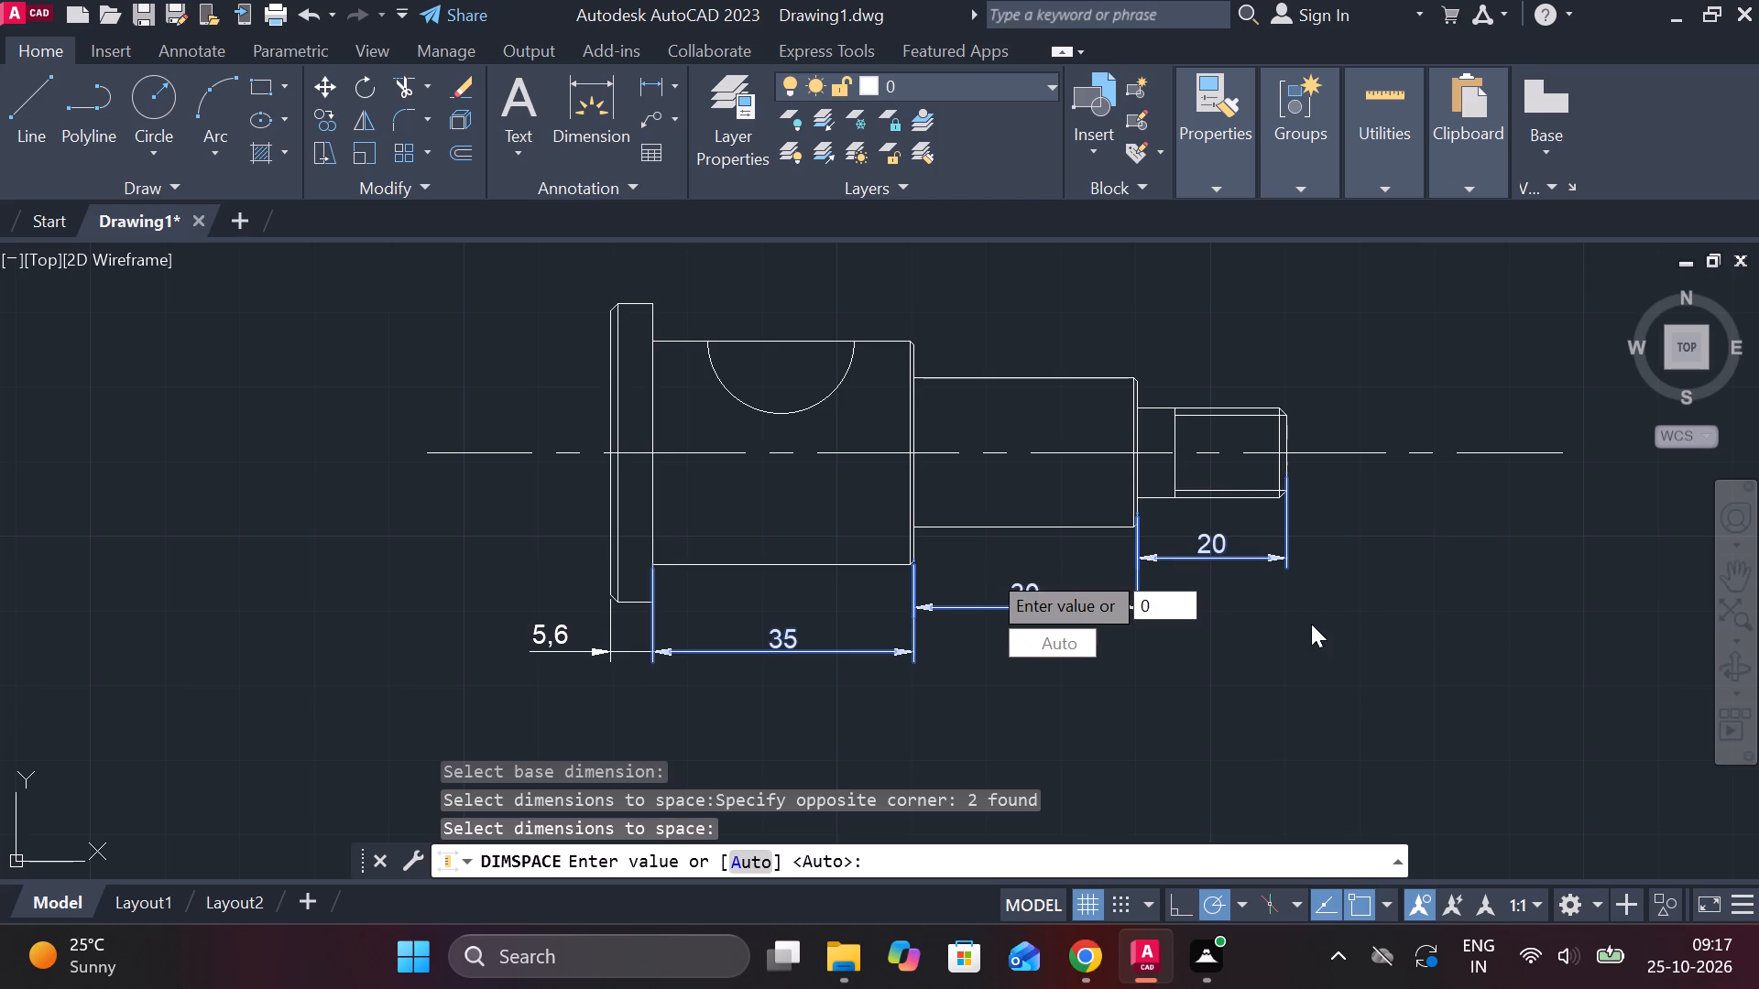
key(Return)
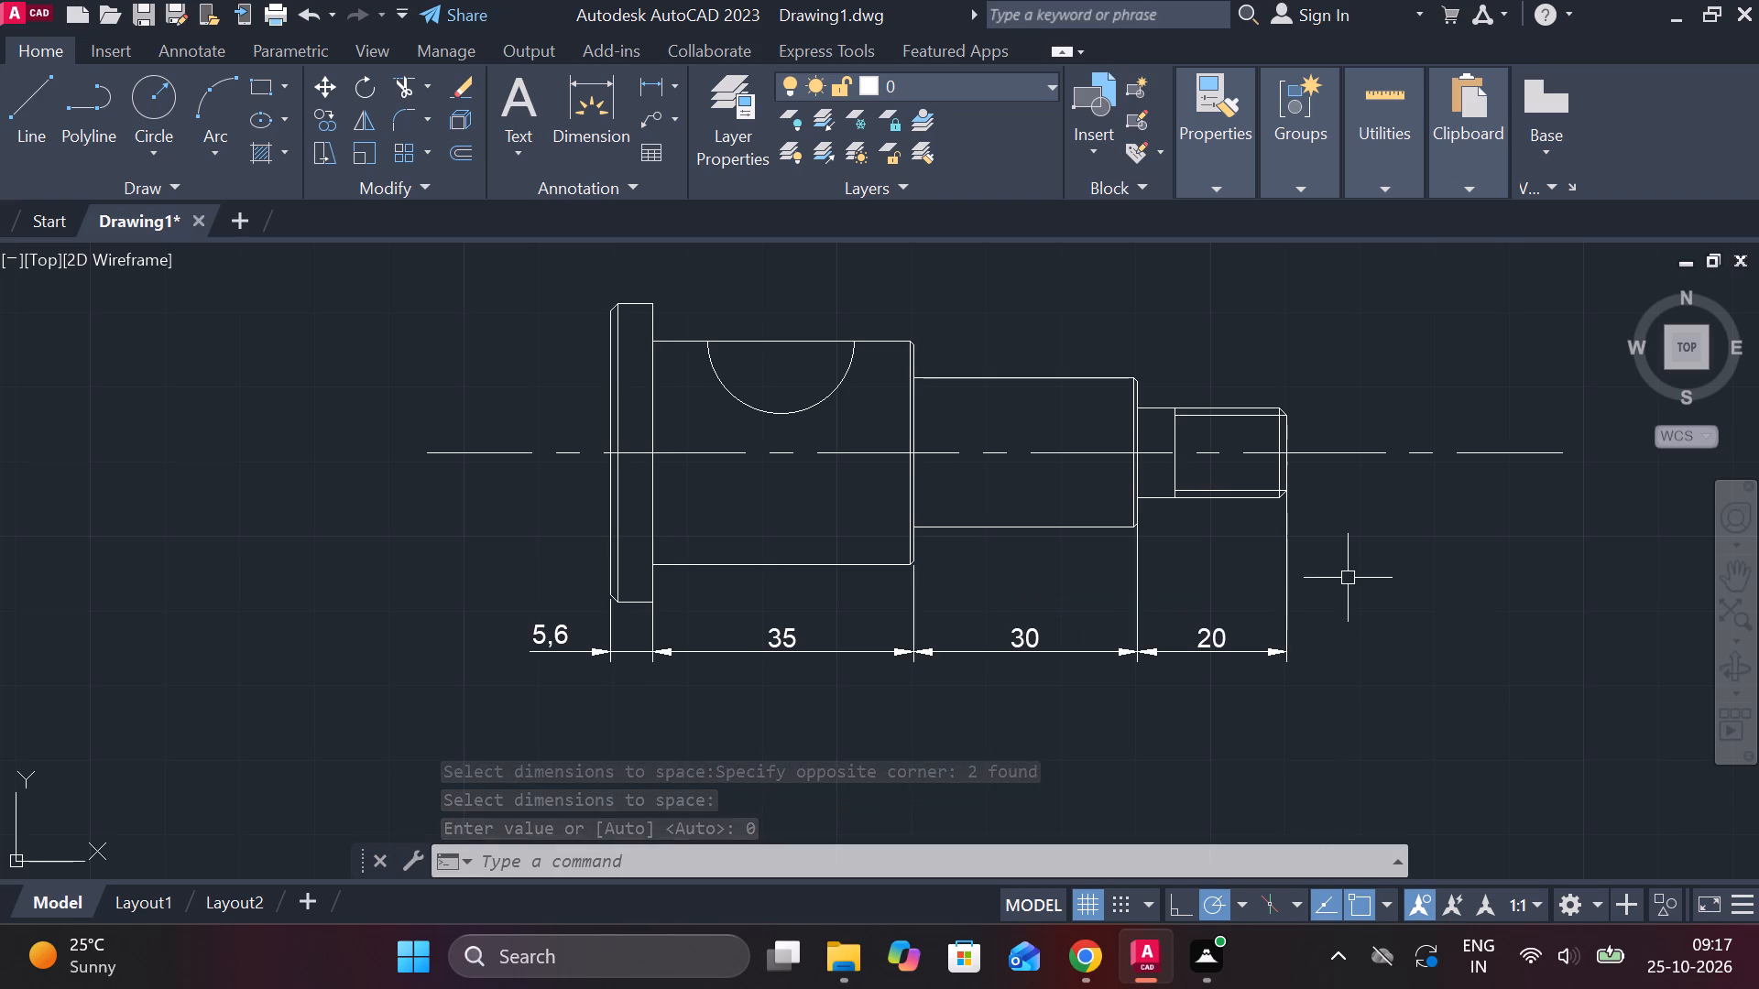
Add a vertical linear dimension for the shaft head's full diameter, placed just outside the head's outer face.
click(655, 78)
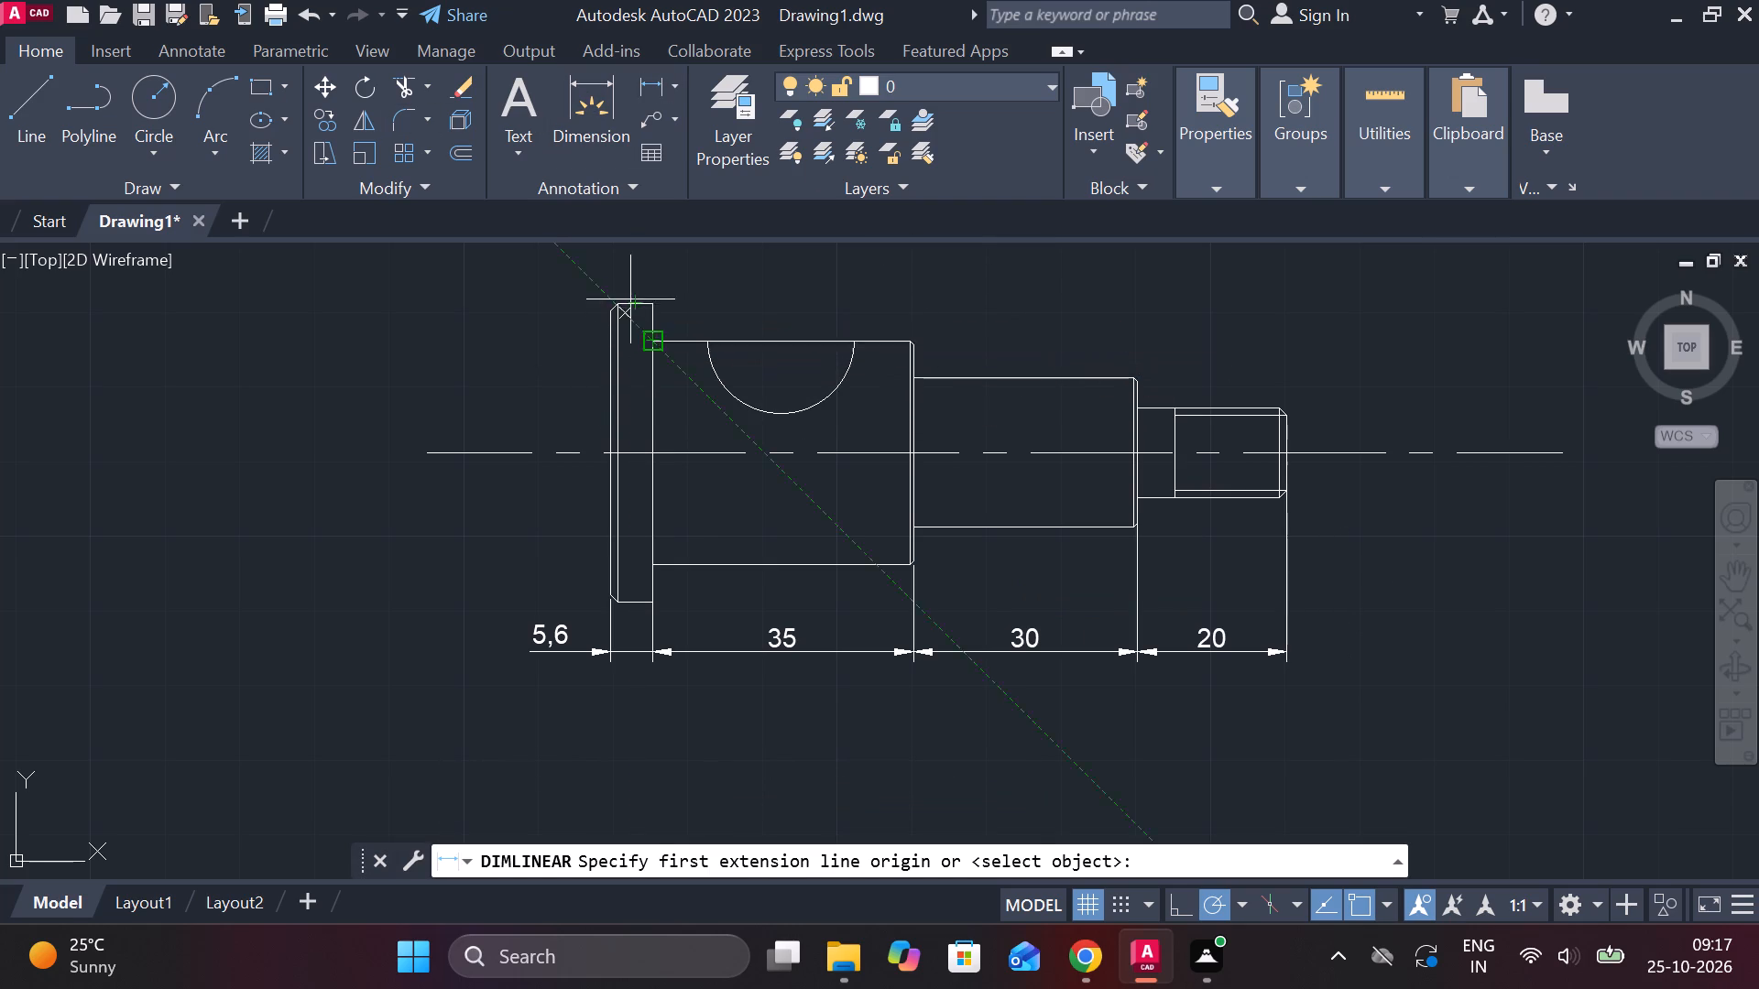
click(630, 294)
click(627, 606)
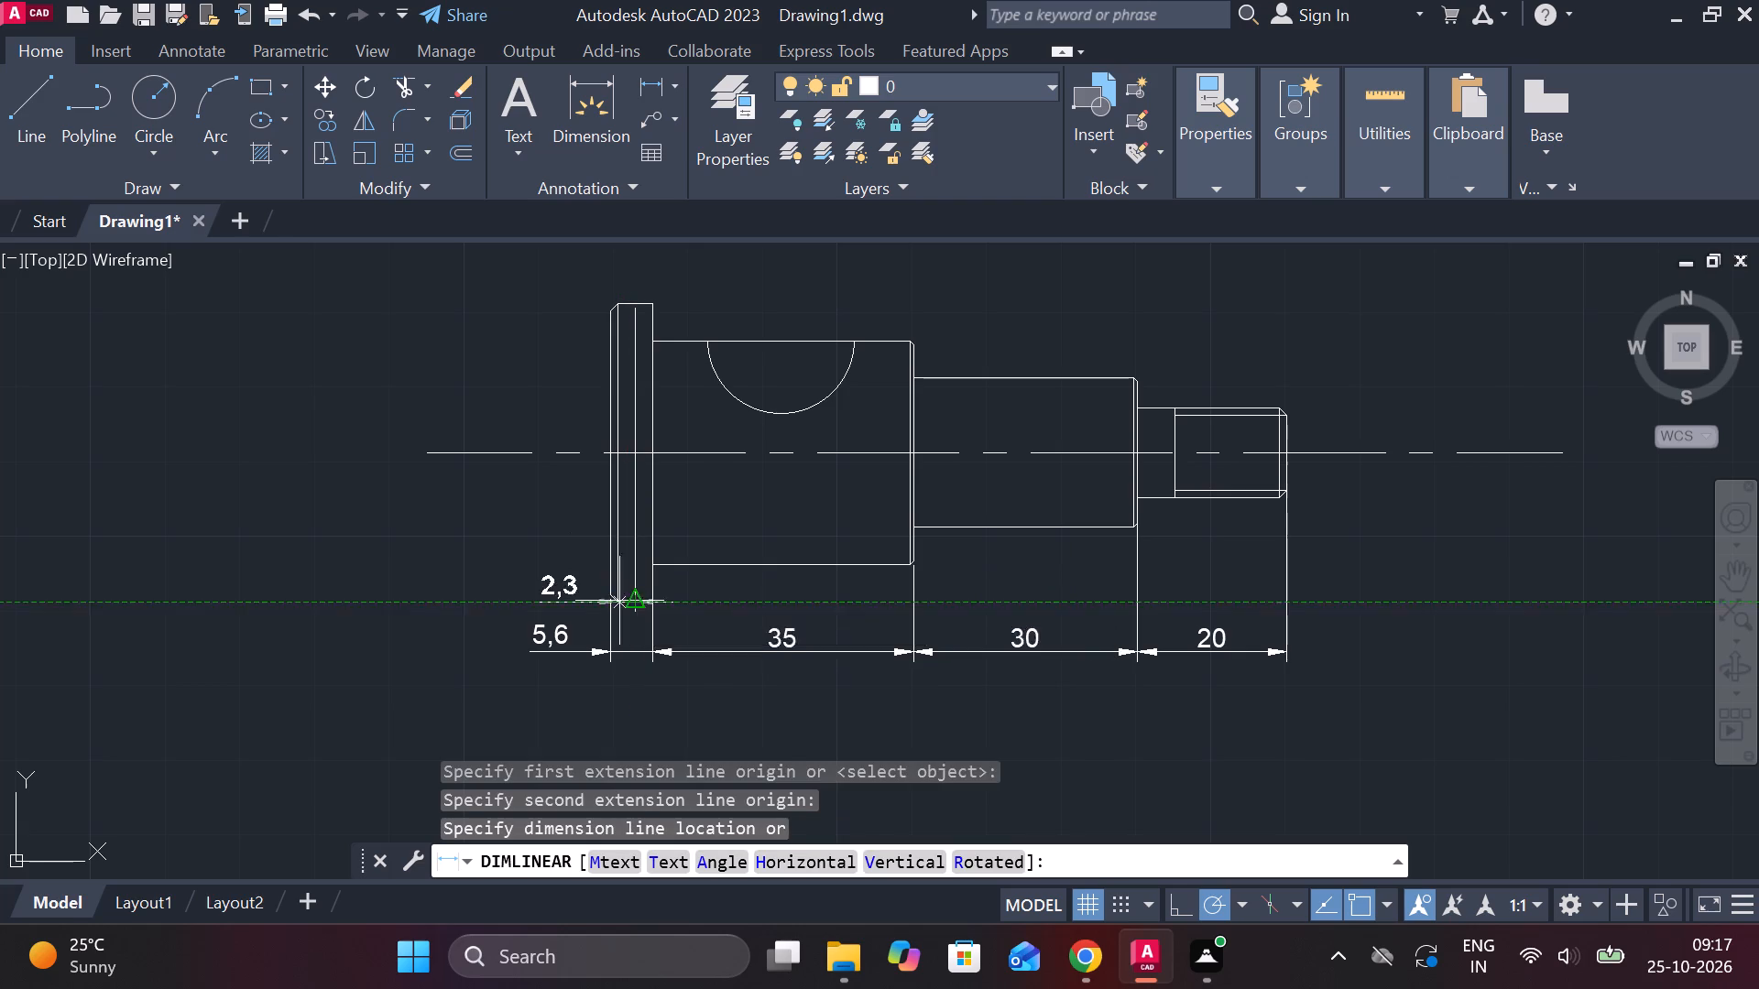
click(554, 497)
Modify the ISO-25 dimension style so that linear dimensions use a primary unit precision of 0.0.
scroll(769, 476, down, 1)
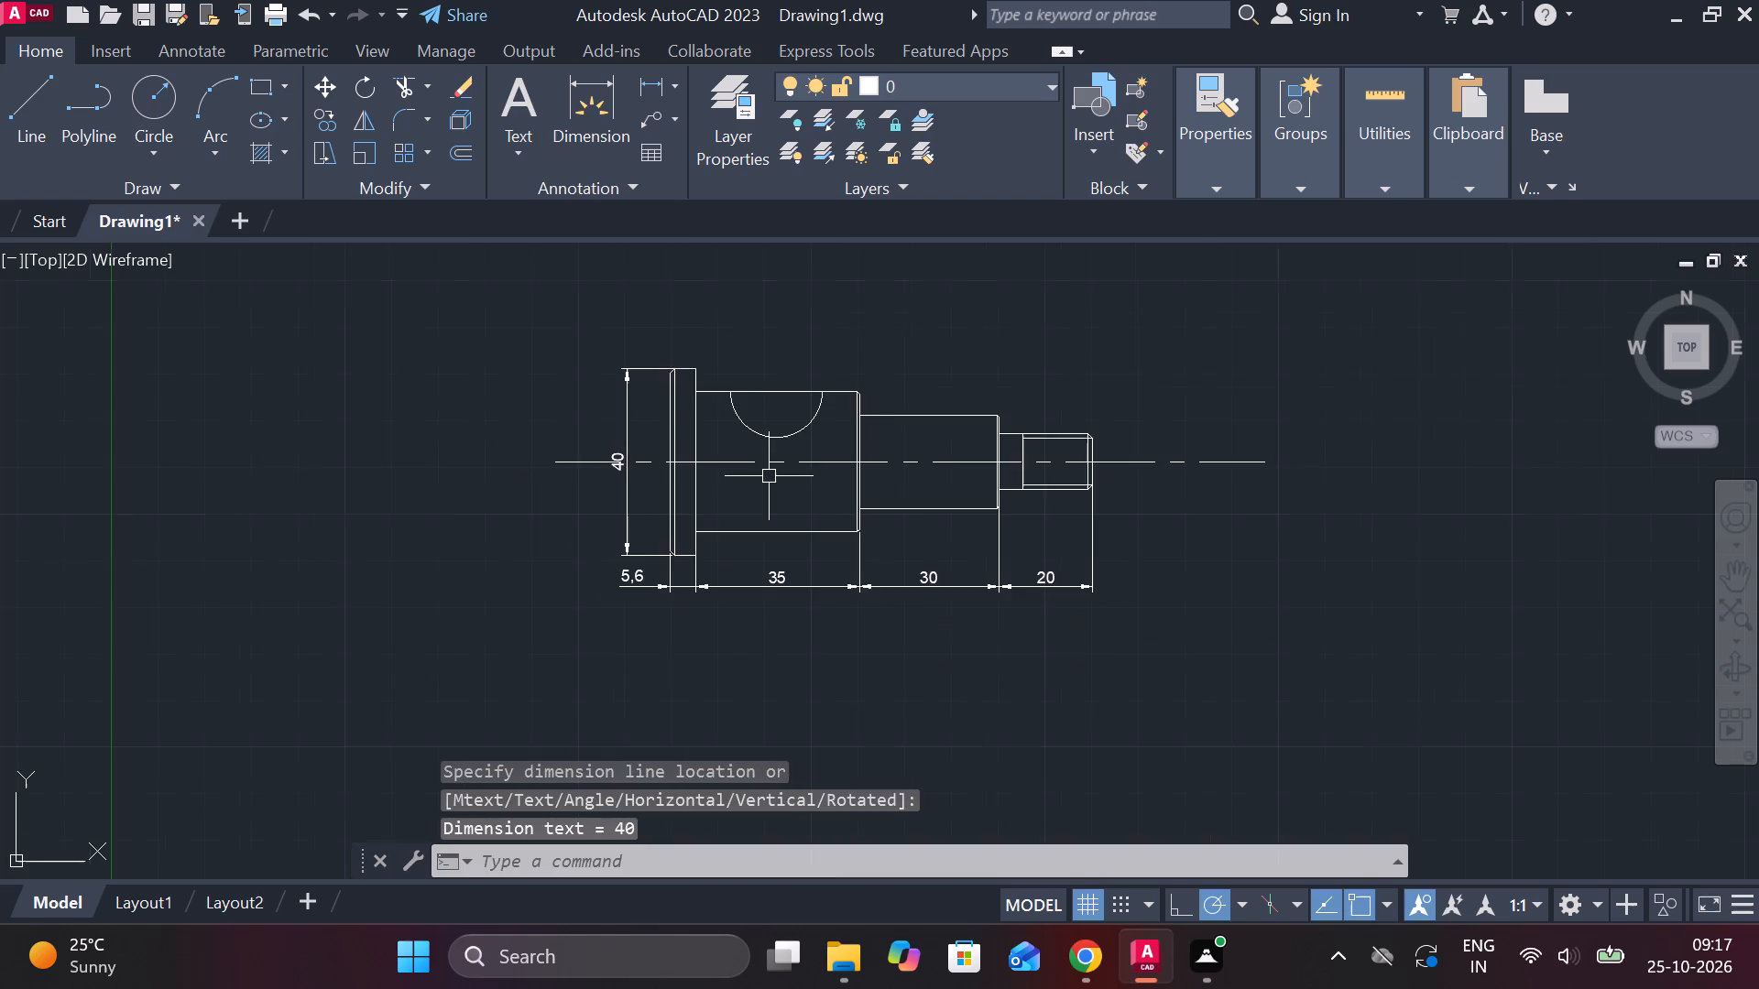
scroll(769, 476, down, 1)
scroll(781, 483, up, 2)
scroll(844, 500, down, 4)
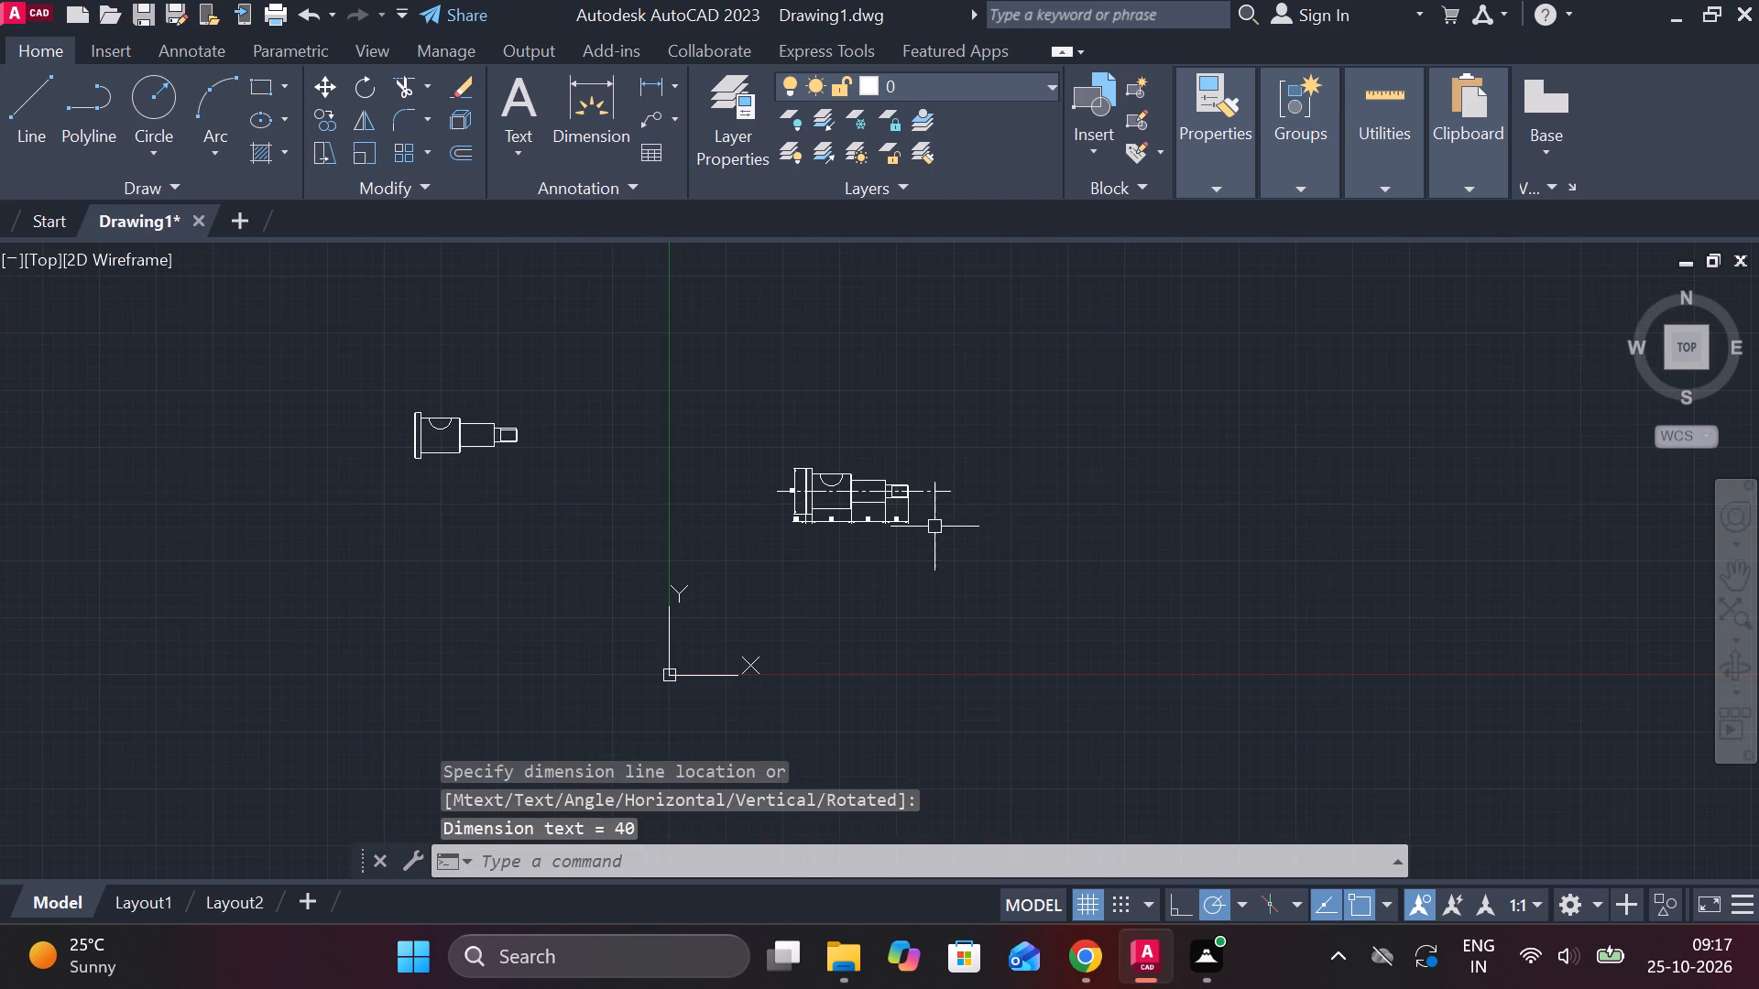
scroll(934, 527, up, 3)
middle_drag(945, 505, 923, 601)
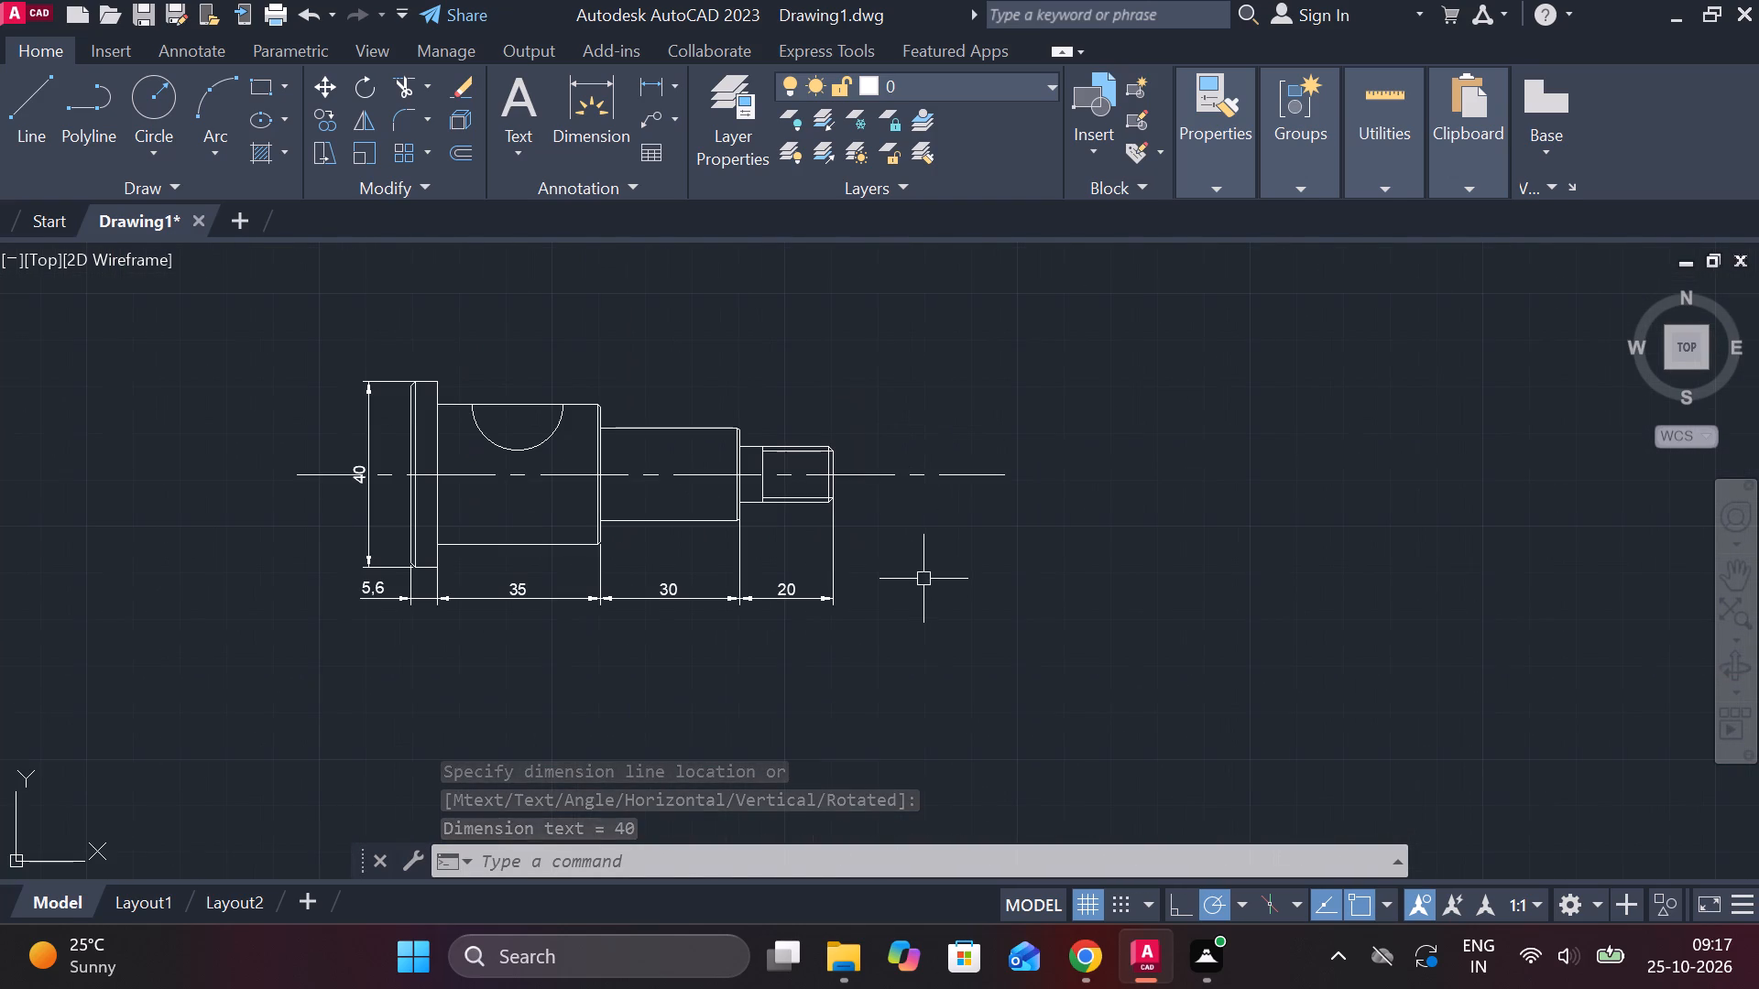
key(Escape)
text(D)
key(space)
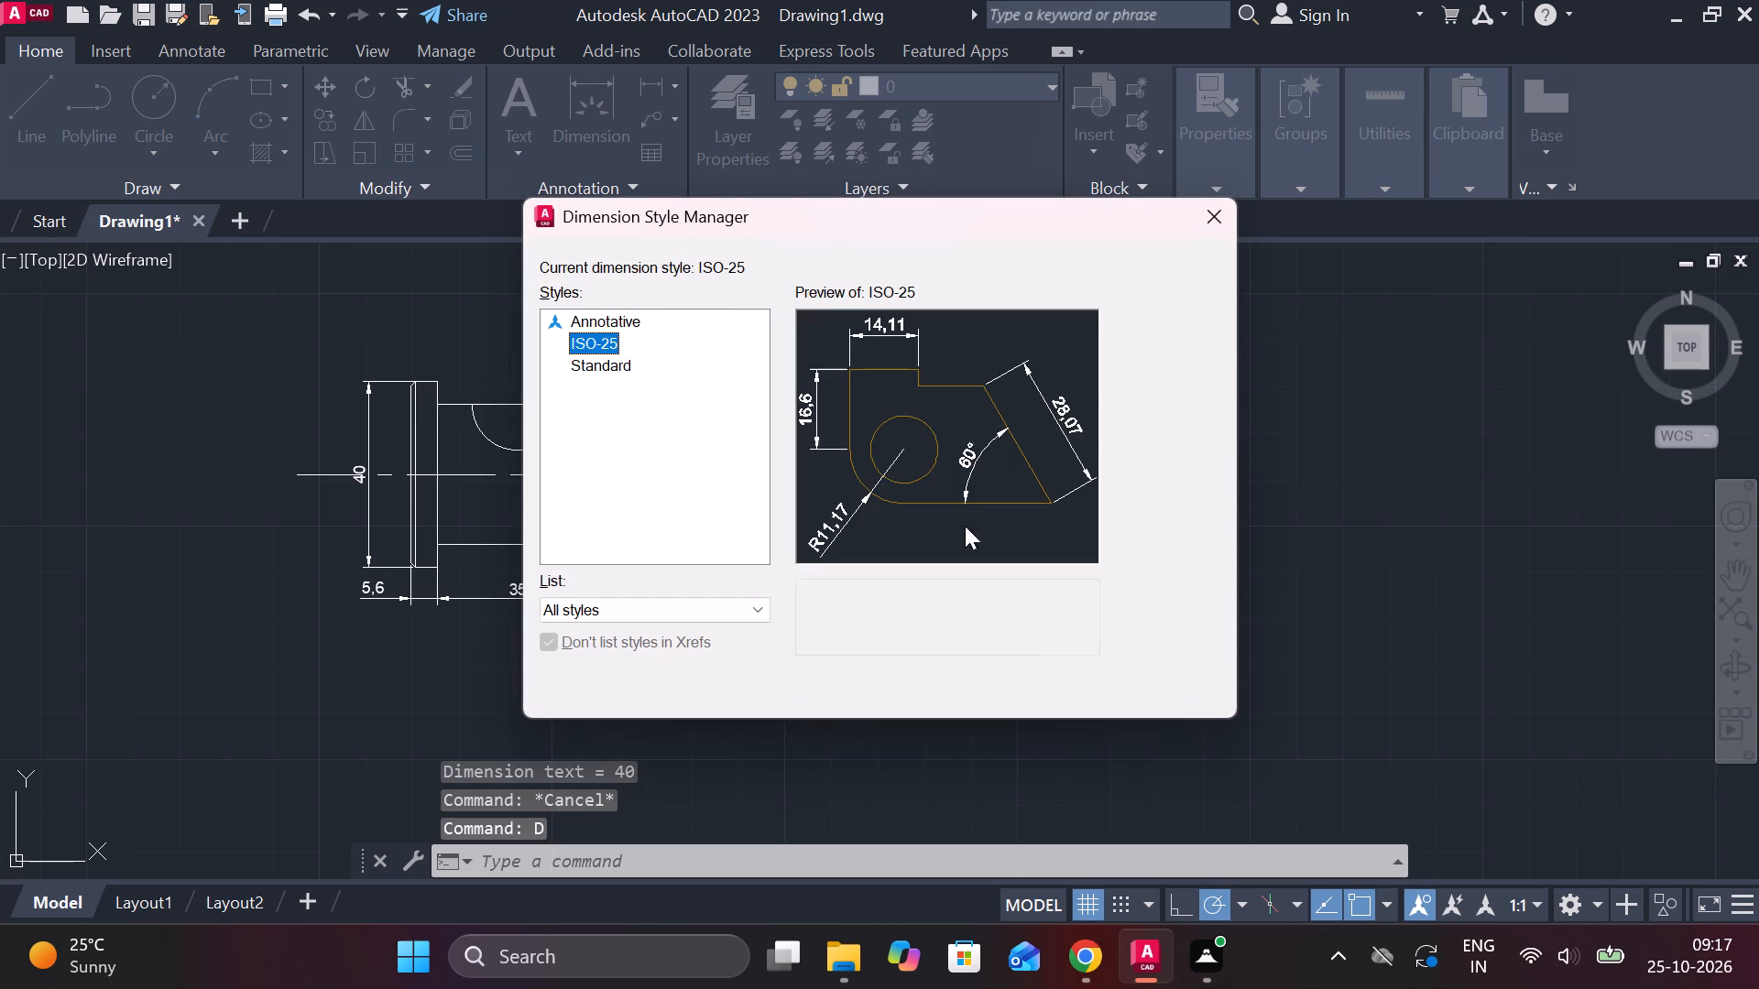
click(1152, 406)
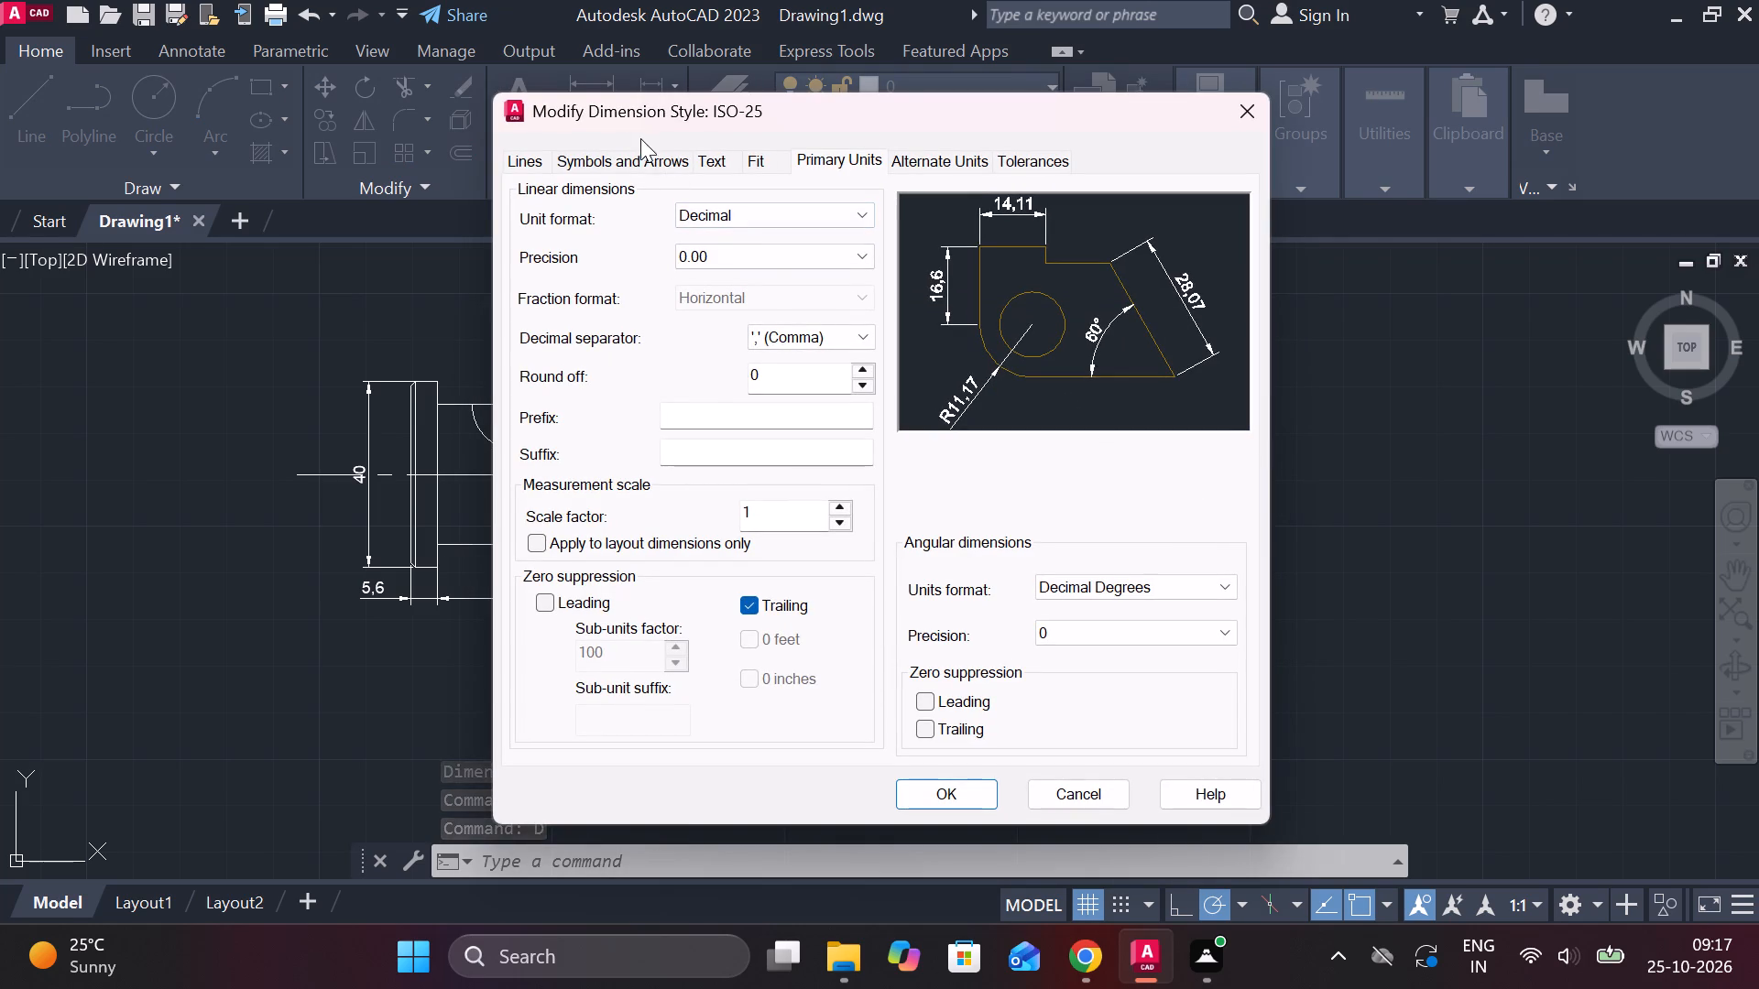
drag(727, 256, 673, 252)
click(703, 306)
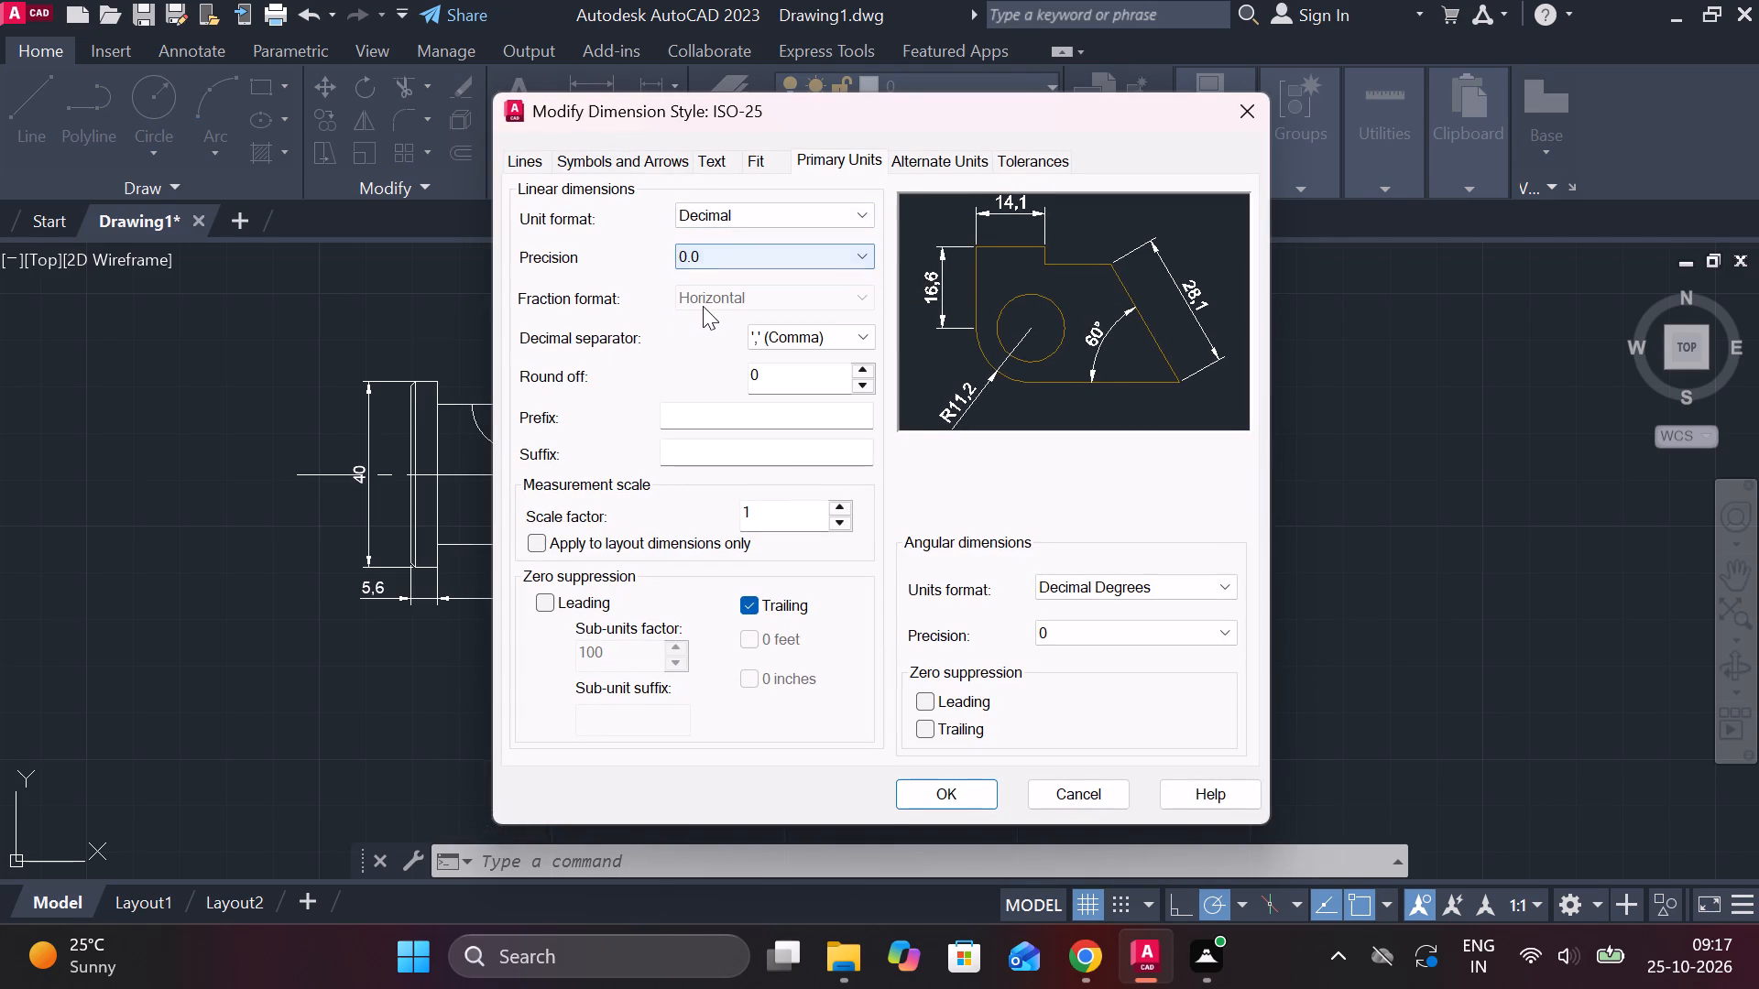
Set the ISO-25 style's arrow size to 3.5 and text height to 5, and make the style current.
click(607, 162)
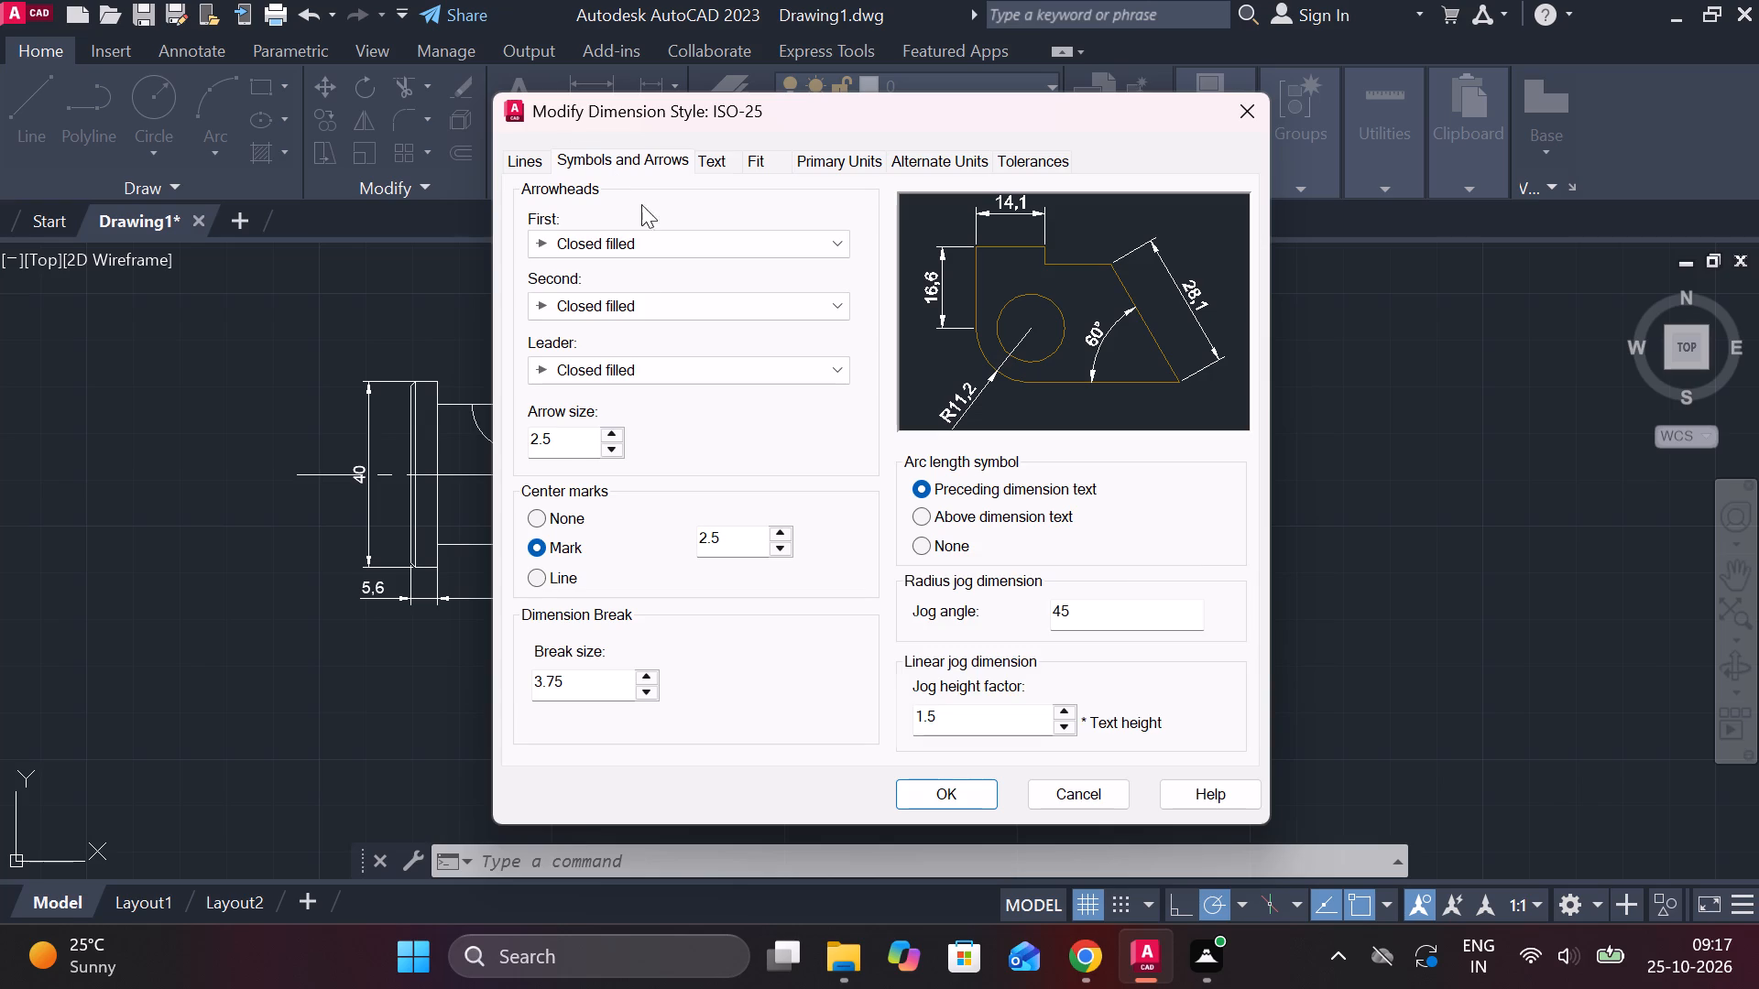
drag(554, 440, 501, 440)
key(3)
text(.5)
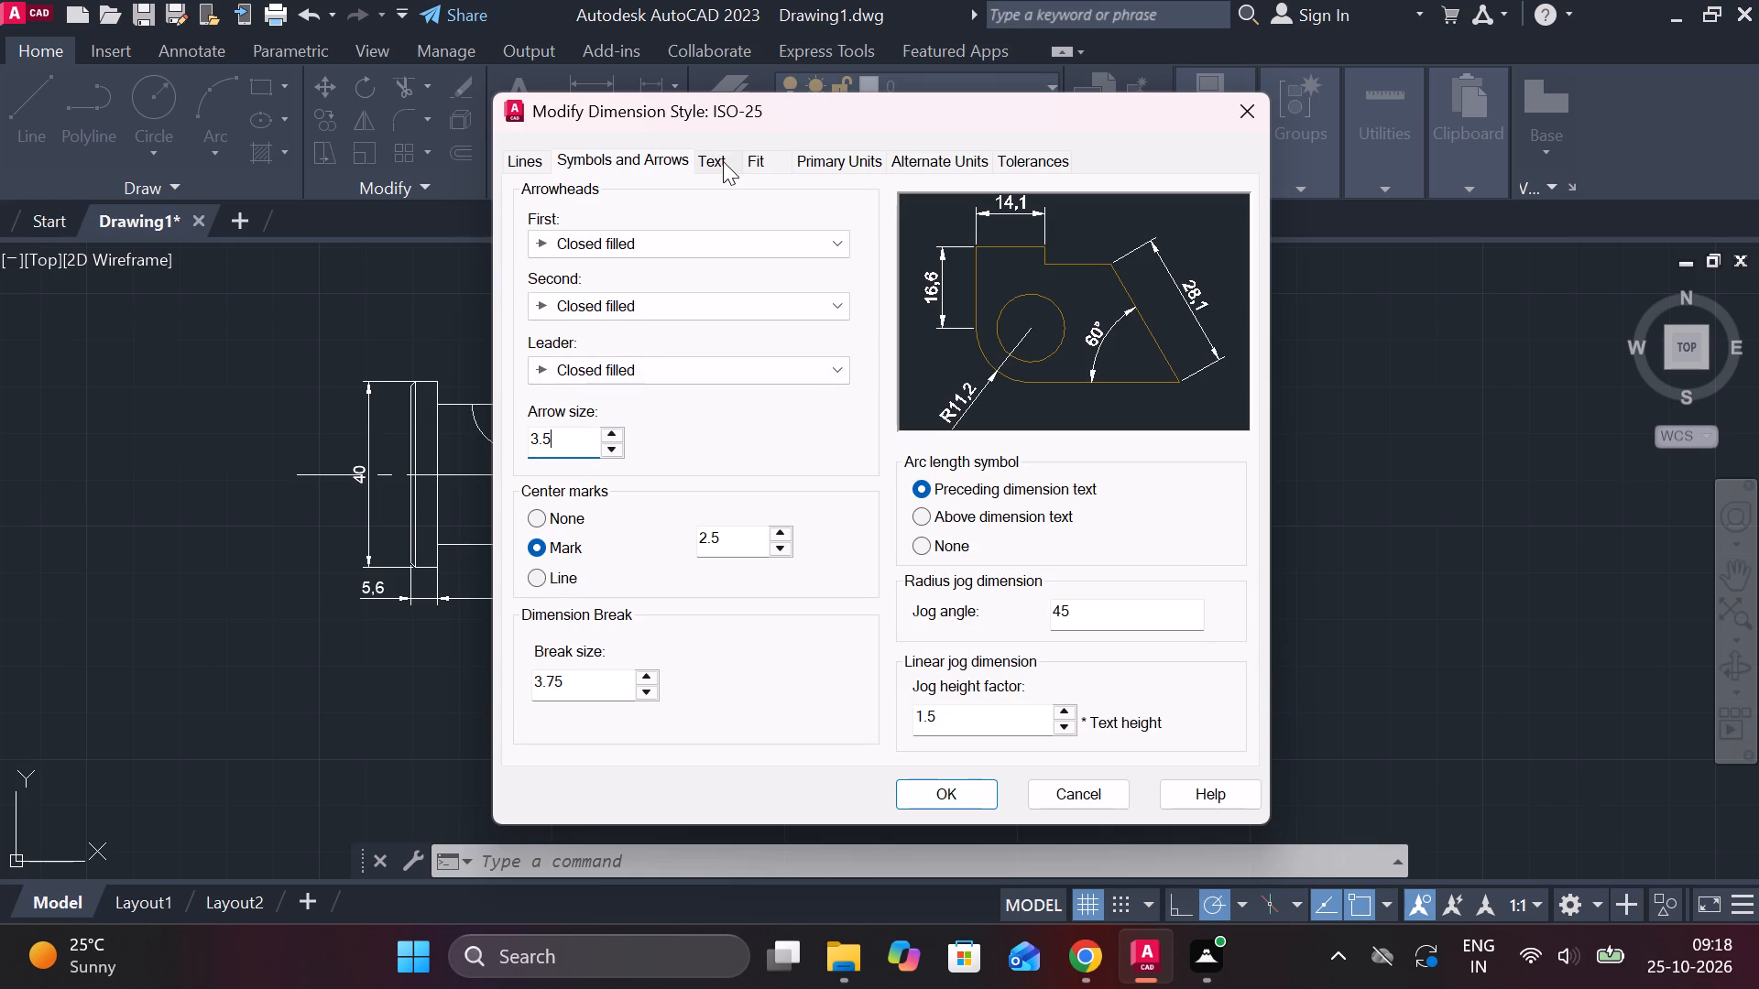
click(723, 161)
drag(809, 374, 747, 375)
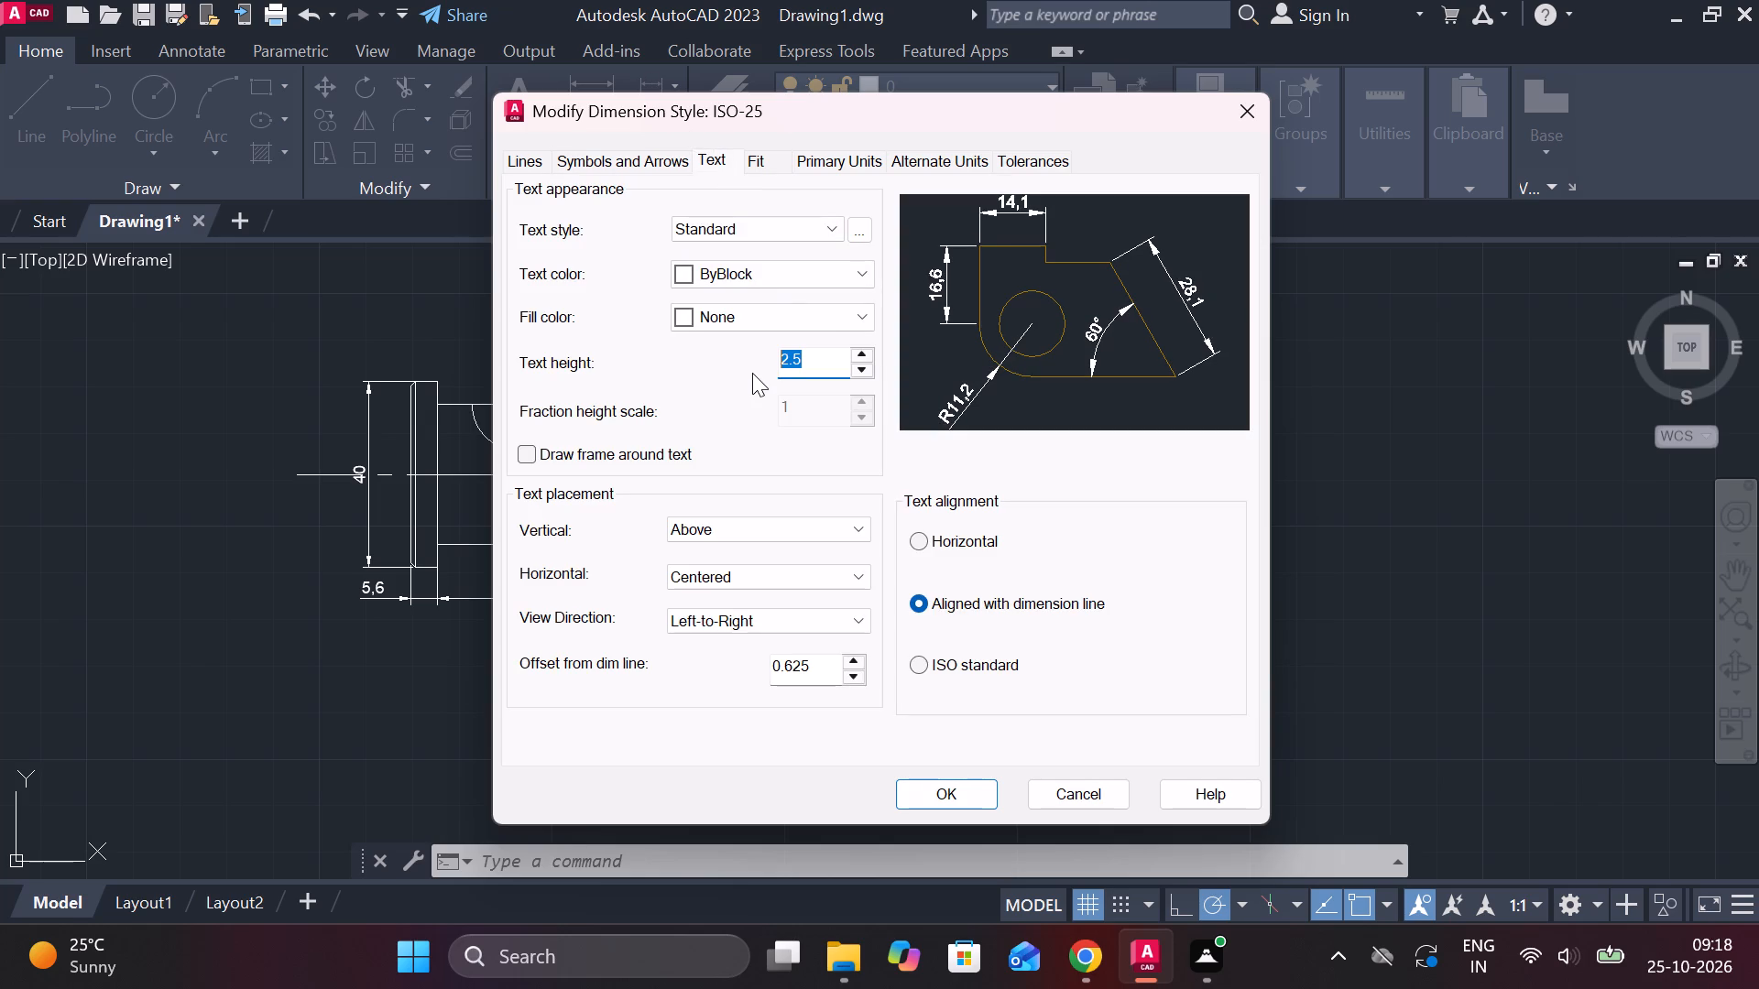
key(5)
click(953, 789)
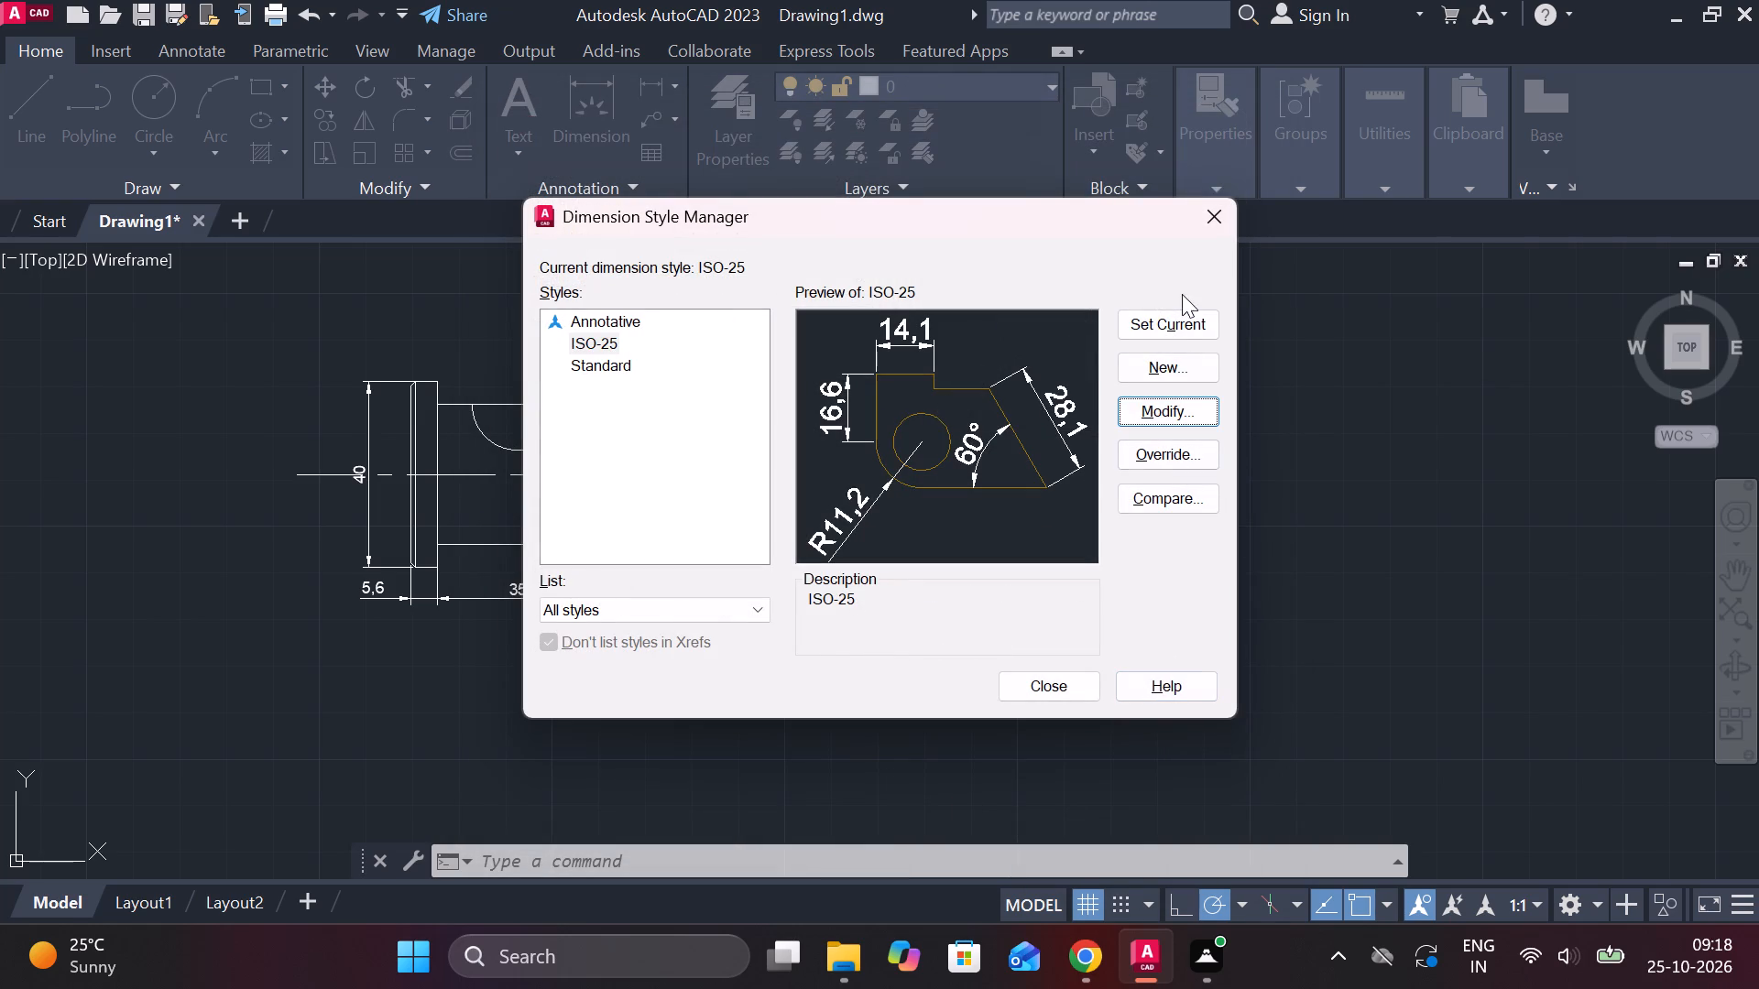
click(1185, 316)
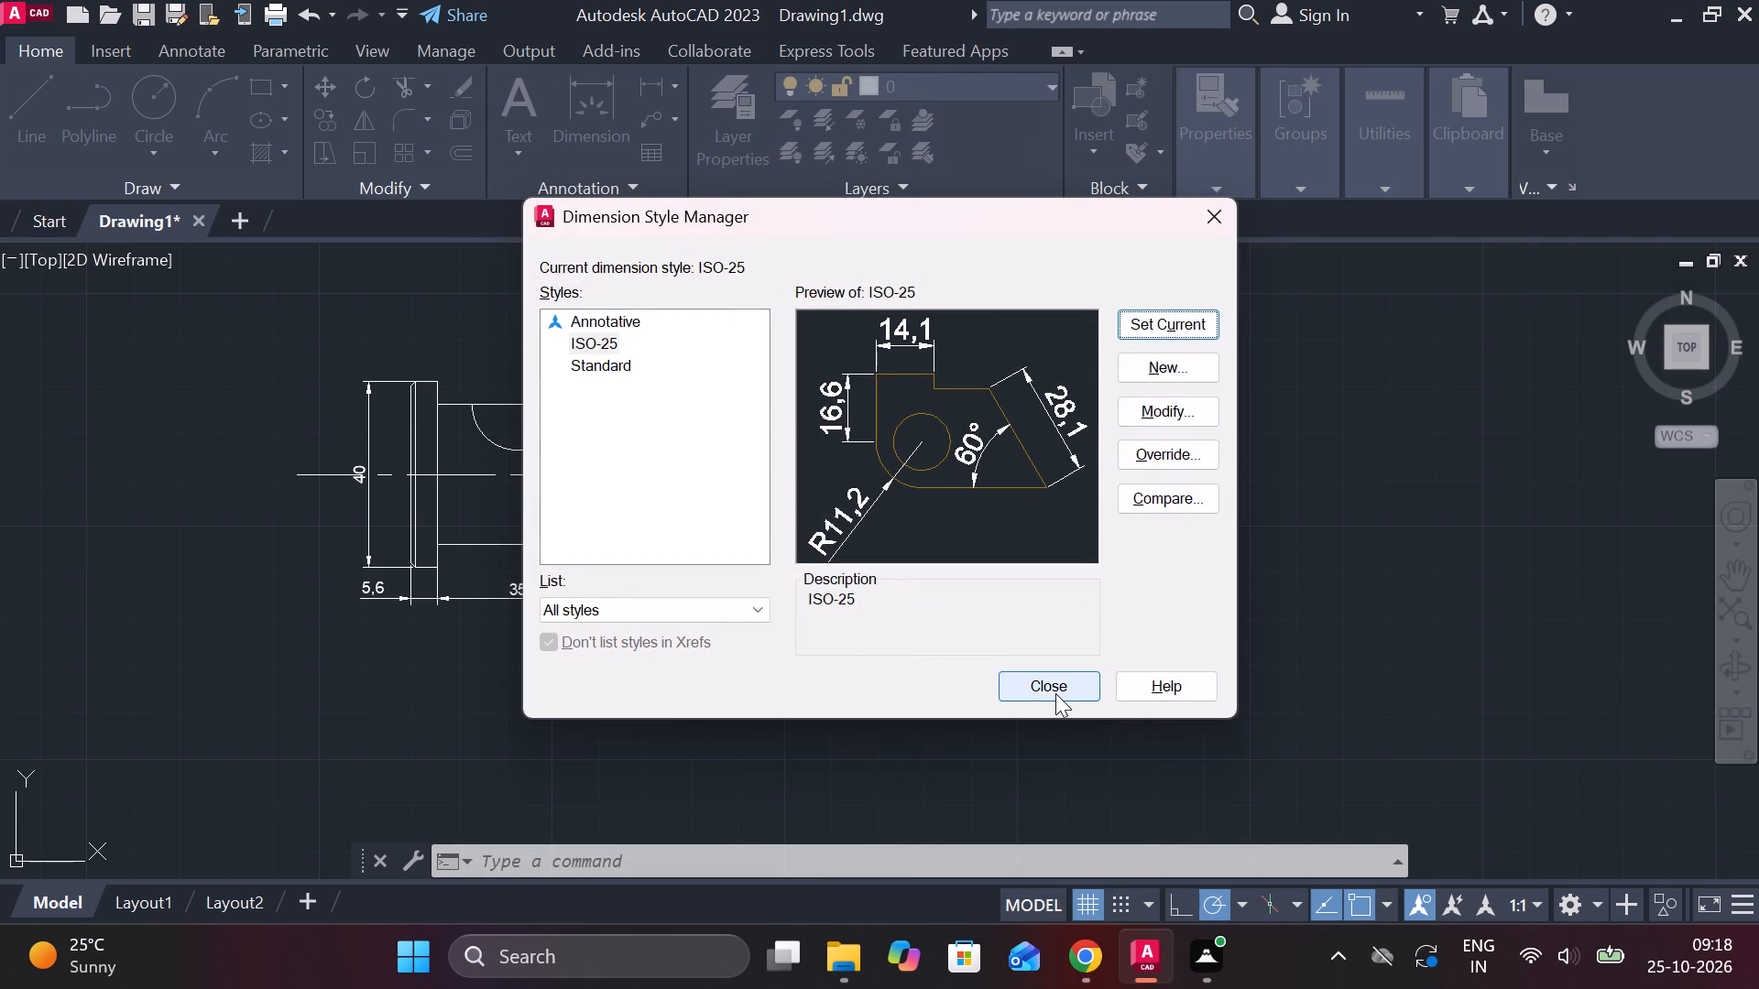
click(1055, 693)
Add a vertical linear dimension for the threaded end's outer diameter, placed just beyond the shaft's end.
scroll(432, 594, down, 1)
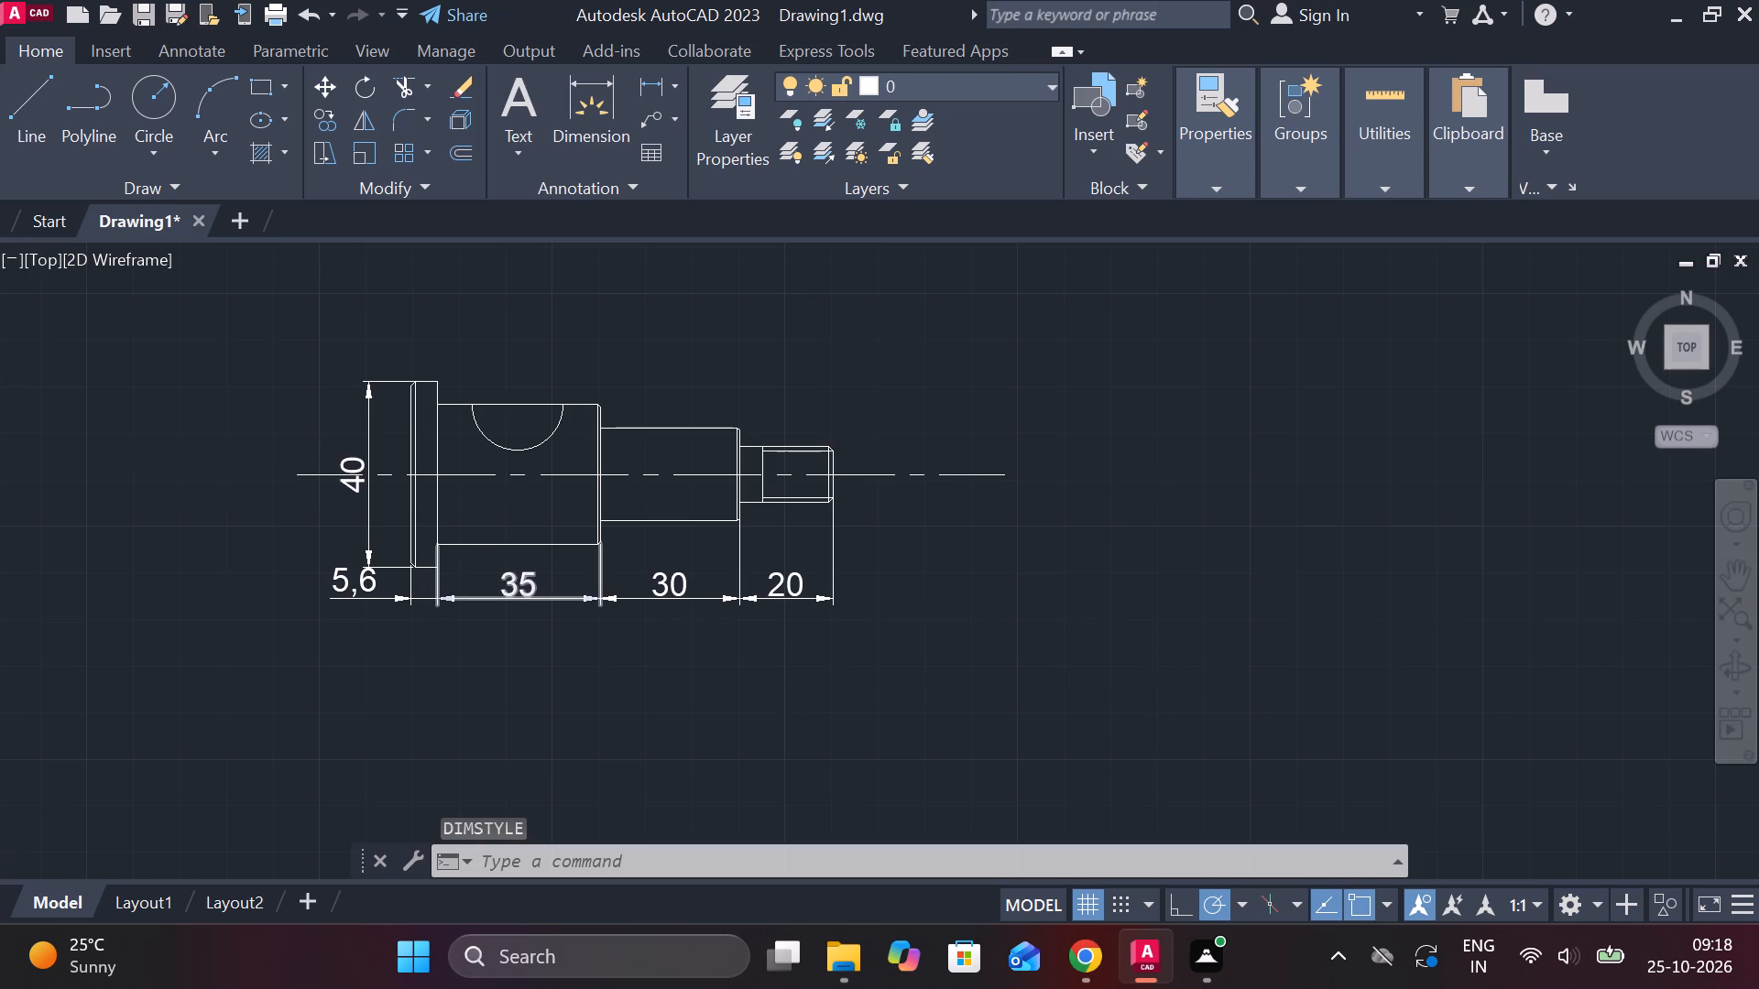
middle_drag(461, 600, 809, 618)
scroll(842, 634, up, 1)
scroll(842, 638, down, 2)
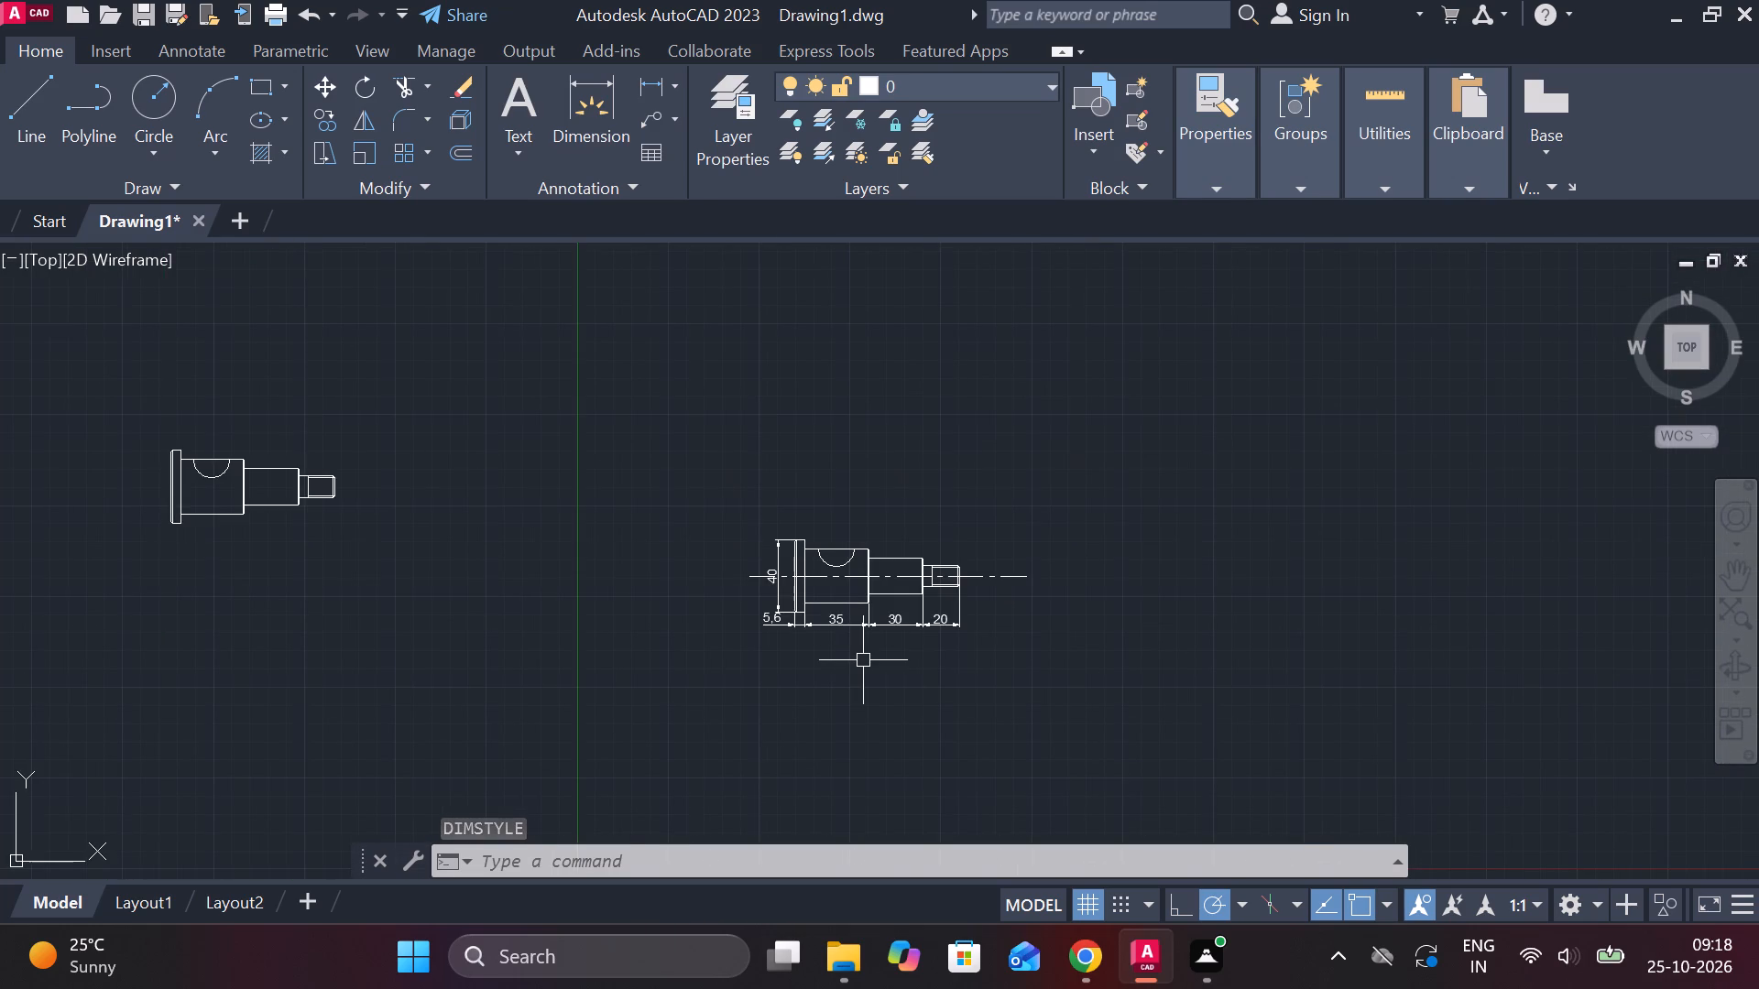
scroll(863, 660, up, 2)
middle_drag(909, 679, 459, 605)
middle_drag(460, 587, 540, 648)
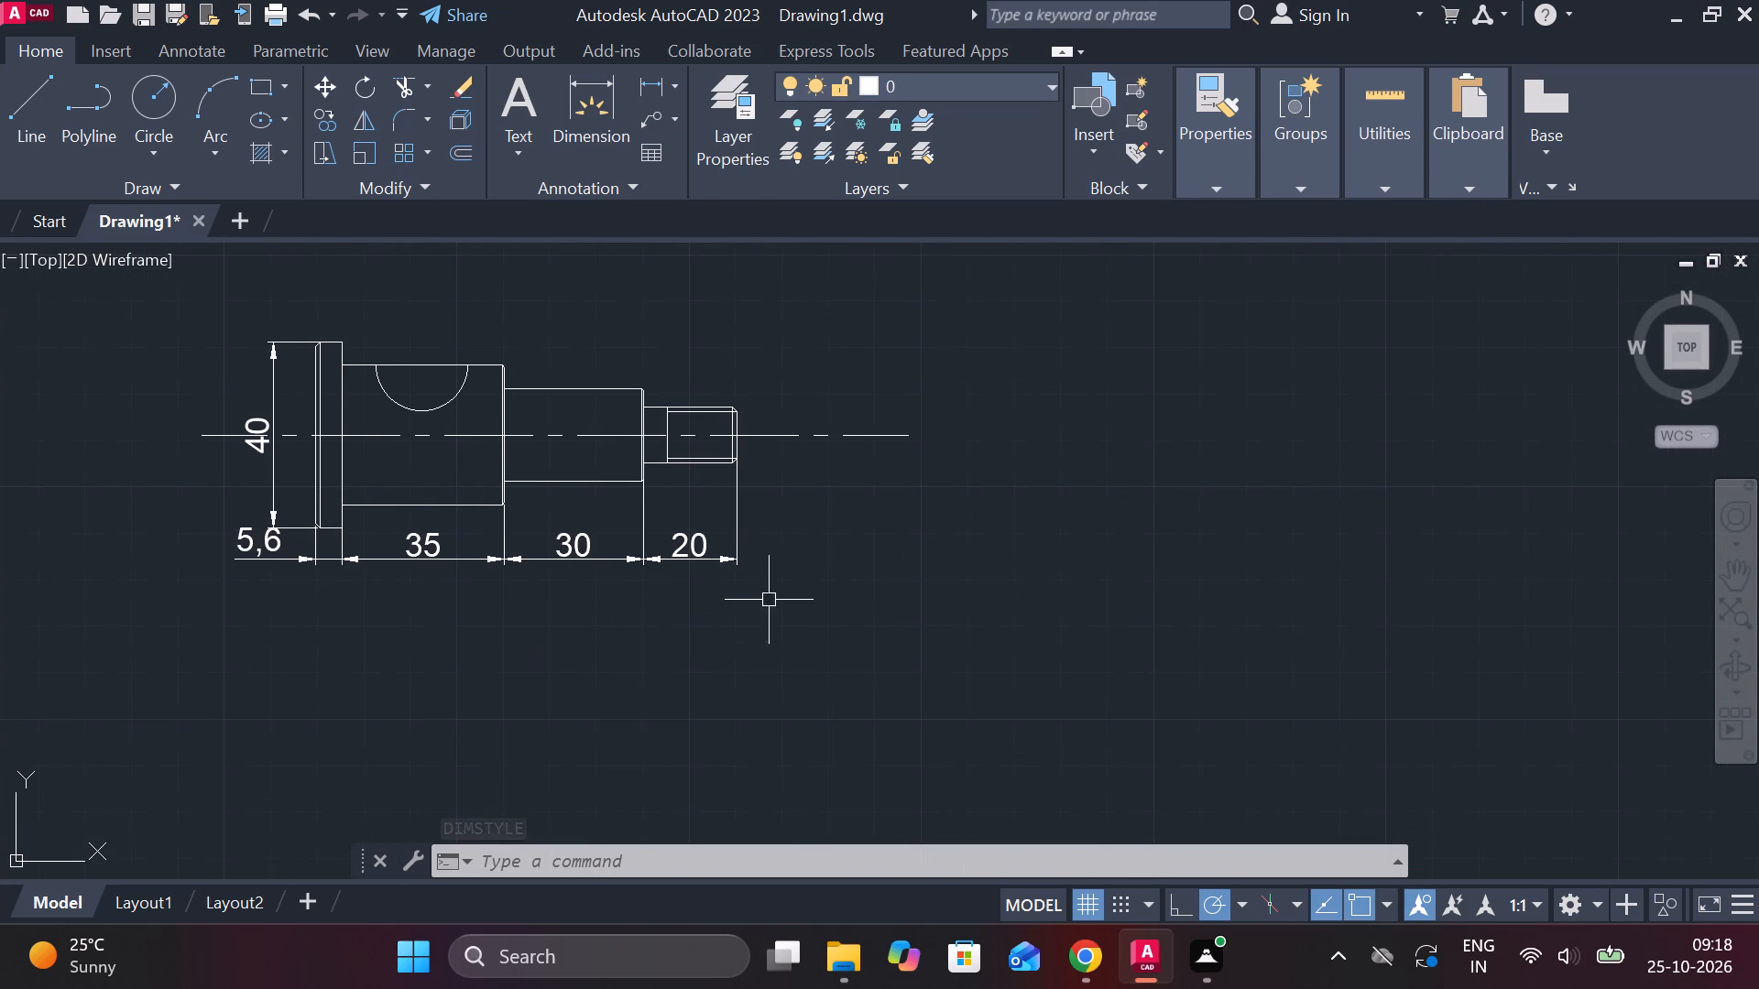
click(639, 81)
scroll(745, 335, up, 2)
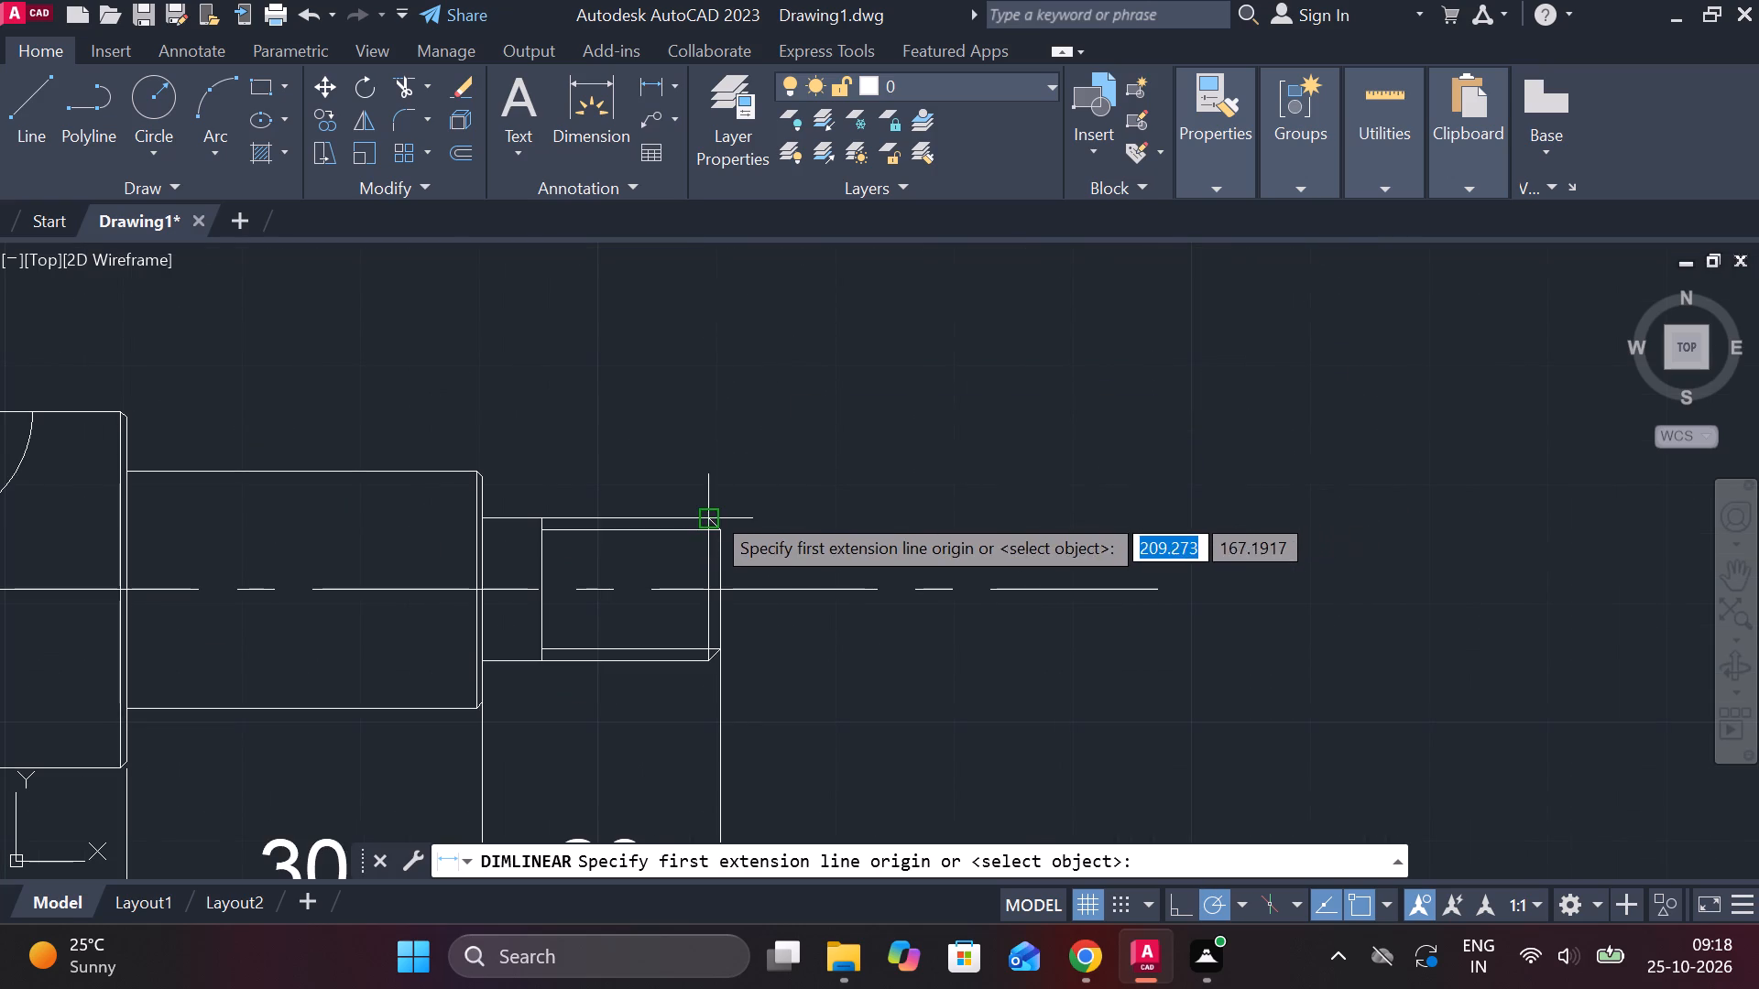
click(711, 511)
click(709, 664)
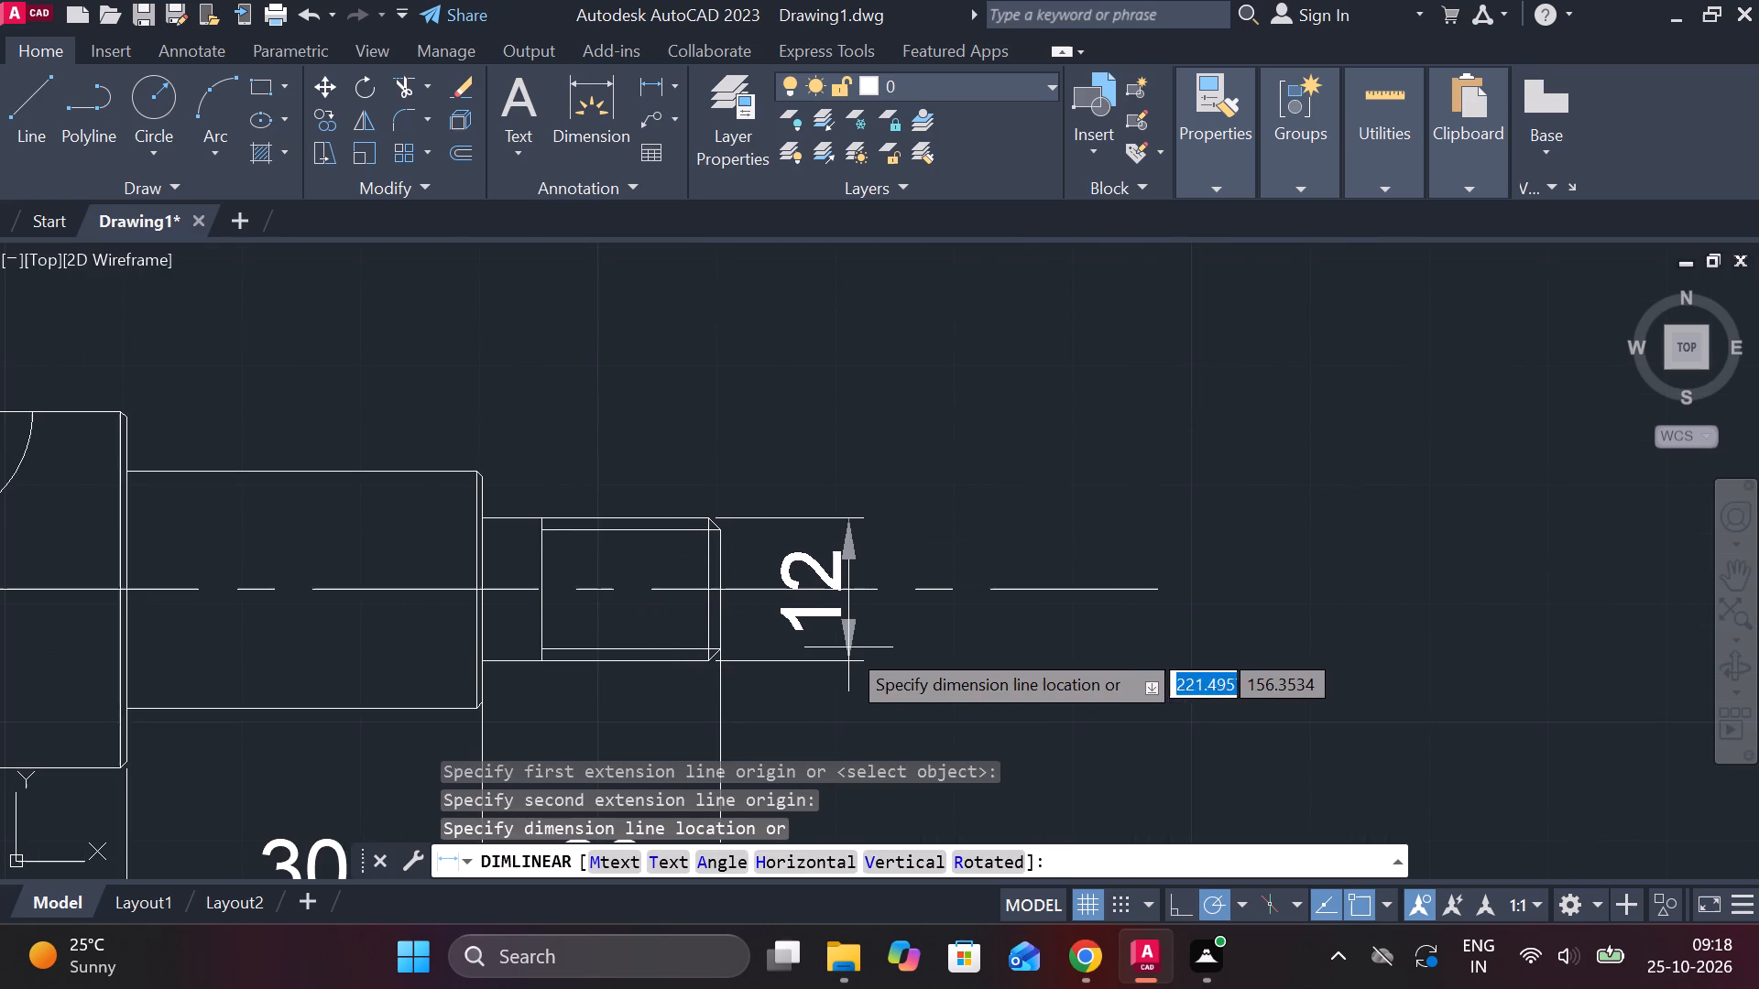
click(841, 647)
Edit the threaded end's diameter dimension text to read M12.
scroll(937, 625, down, 1)
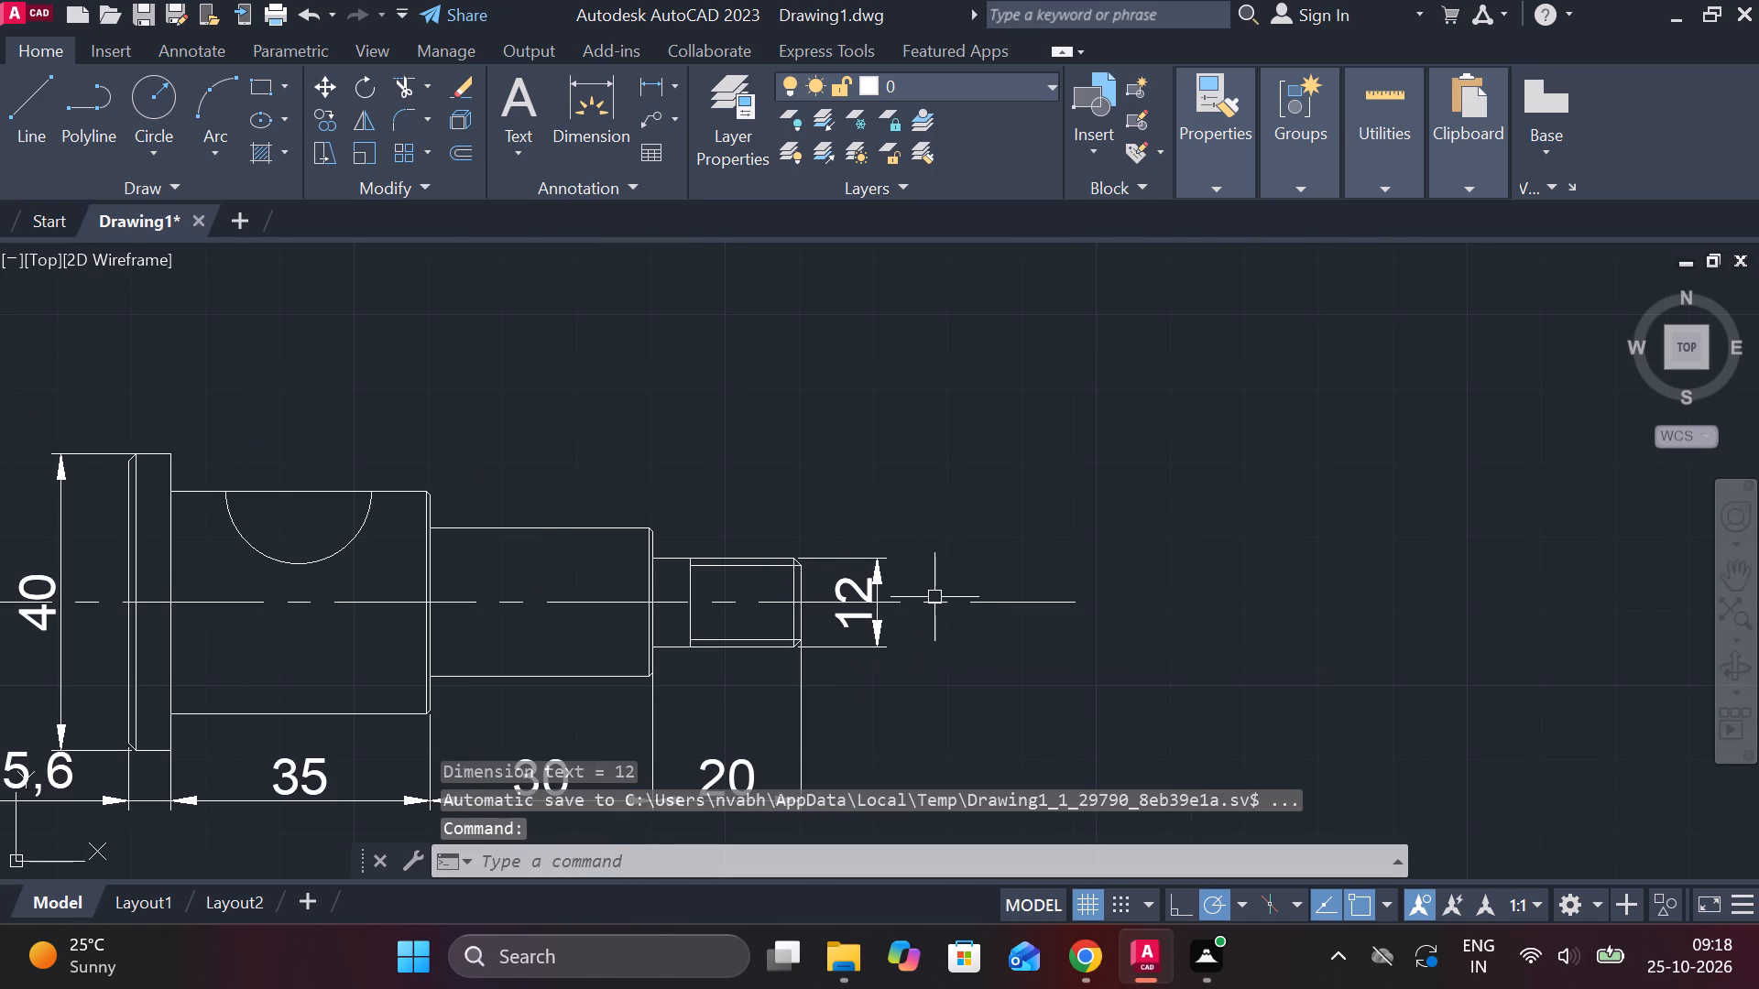
key(Escape)
double_click(848, 590)
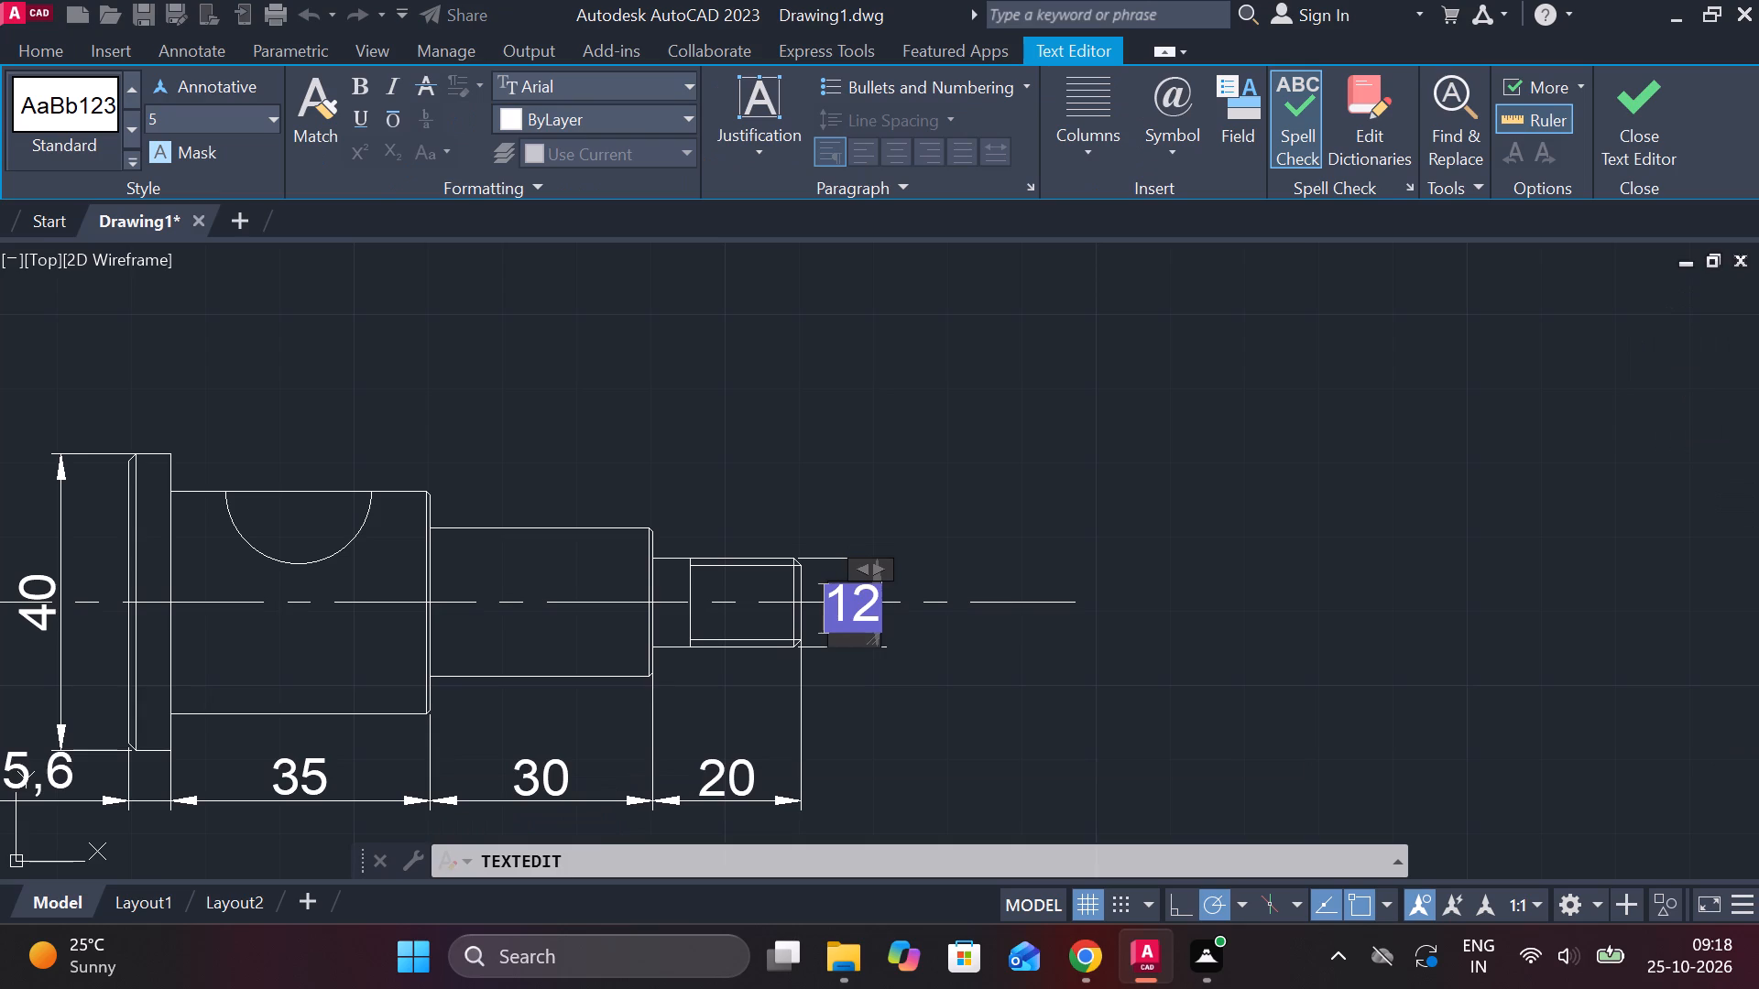
key(m)
click(1650, 106)
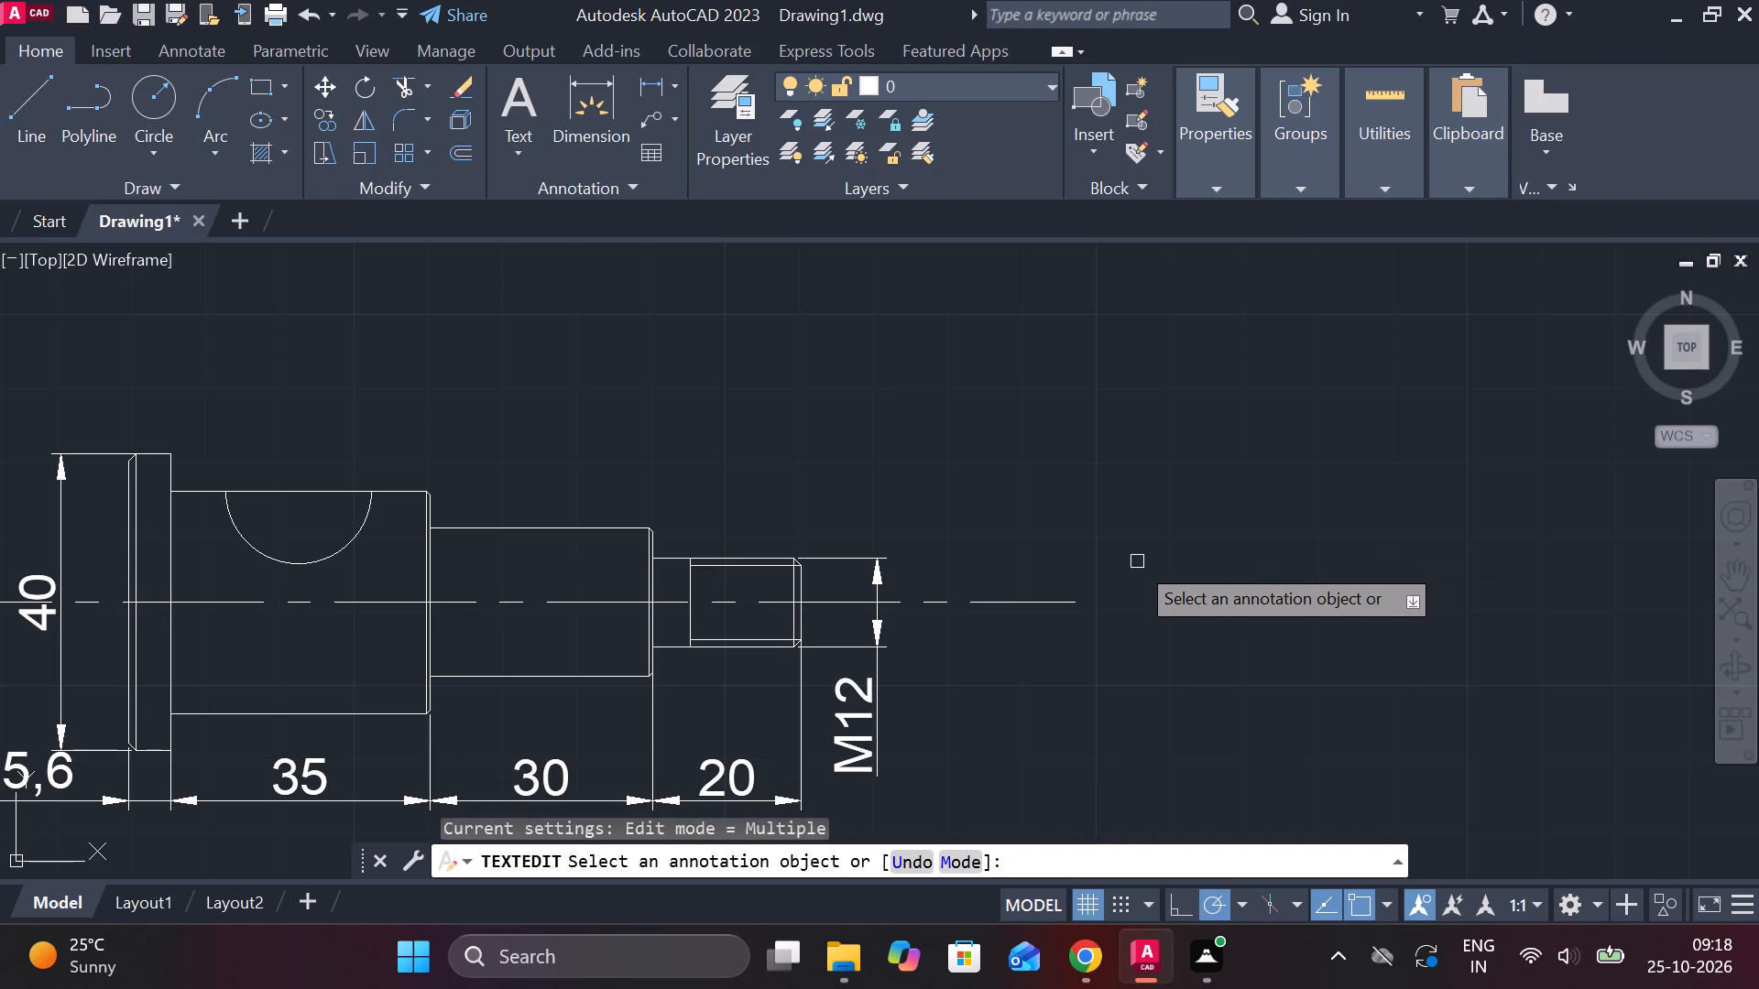
scroll(1132, 558, down, 2)
scroll(1107, 609, up, 2)
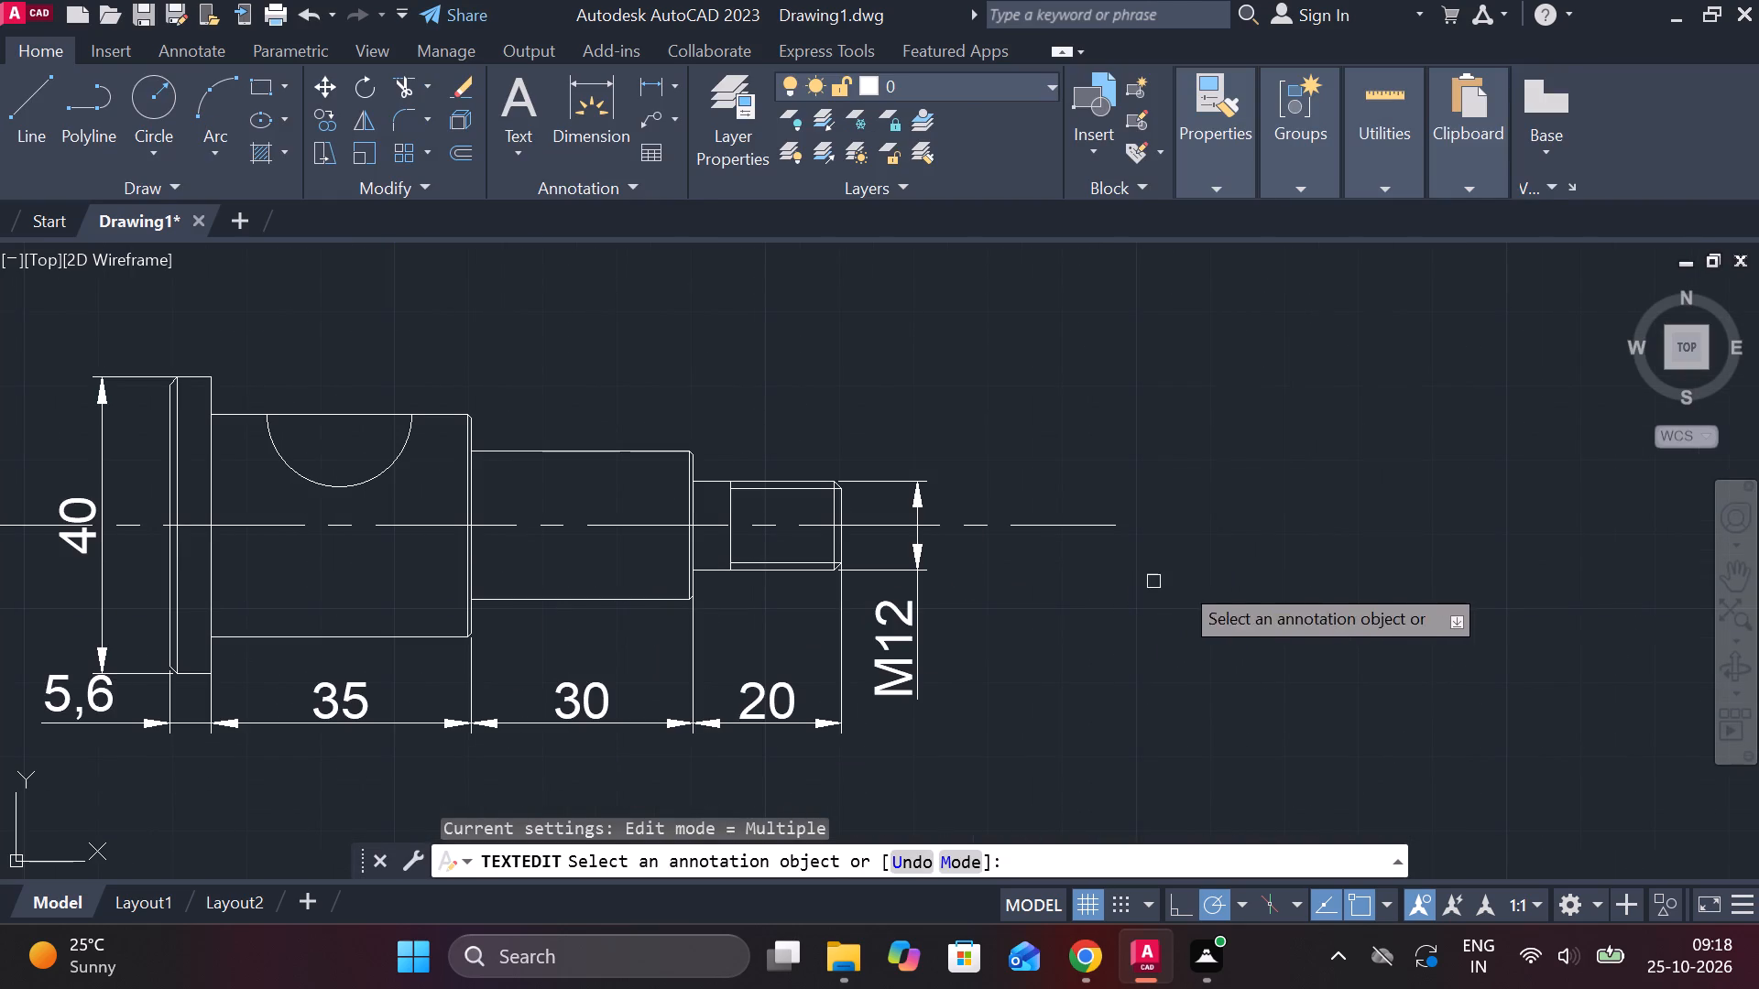
key(Escape)
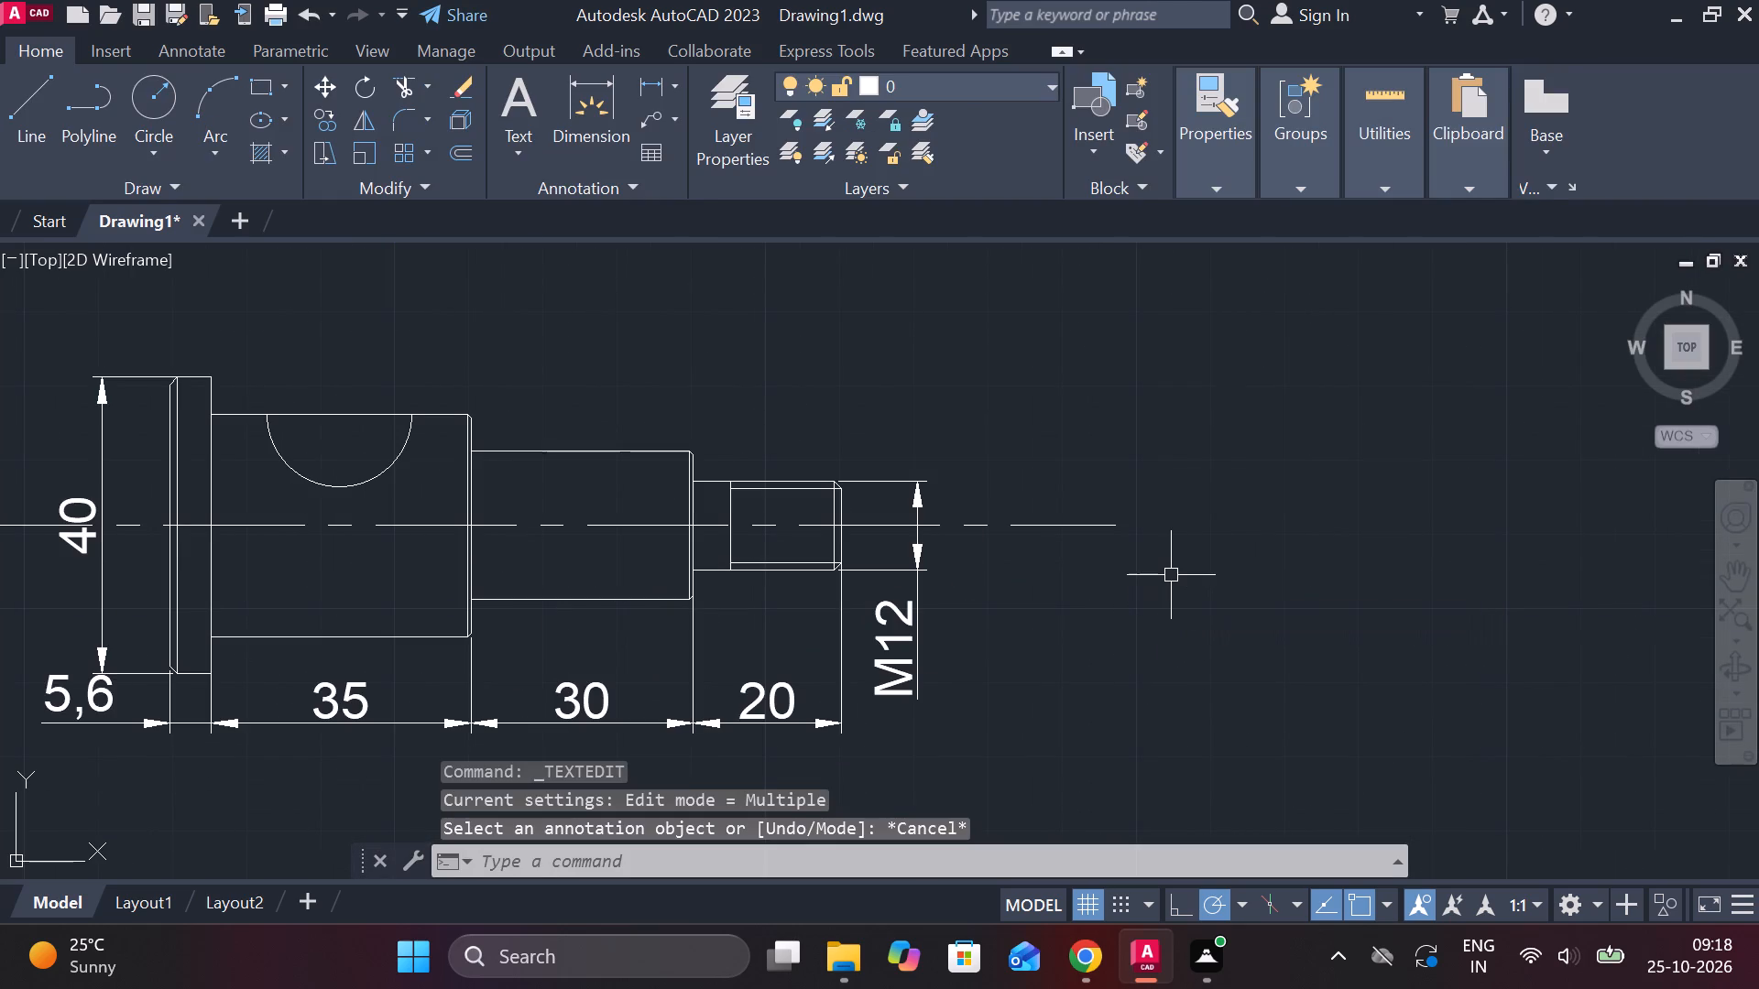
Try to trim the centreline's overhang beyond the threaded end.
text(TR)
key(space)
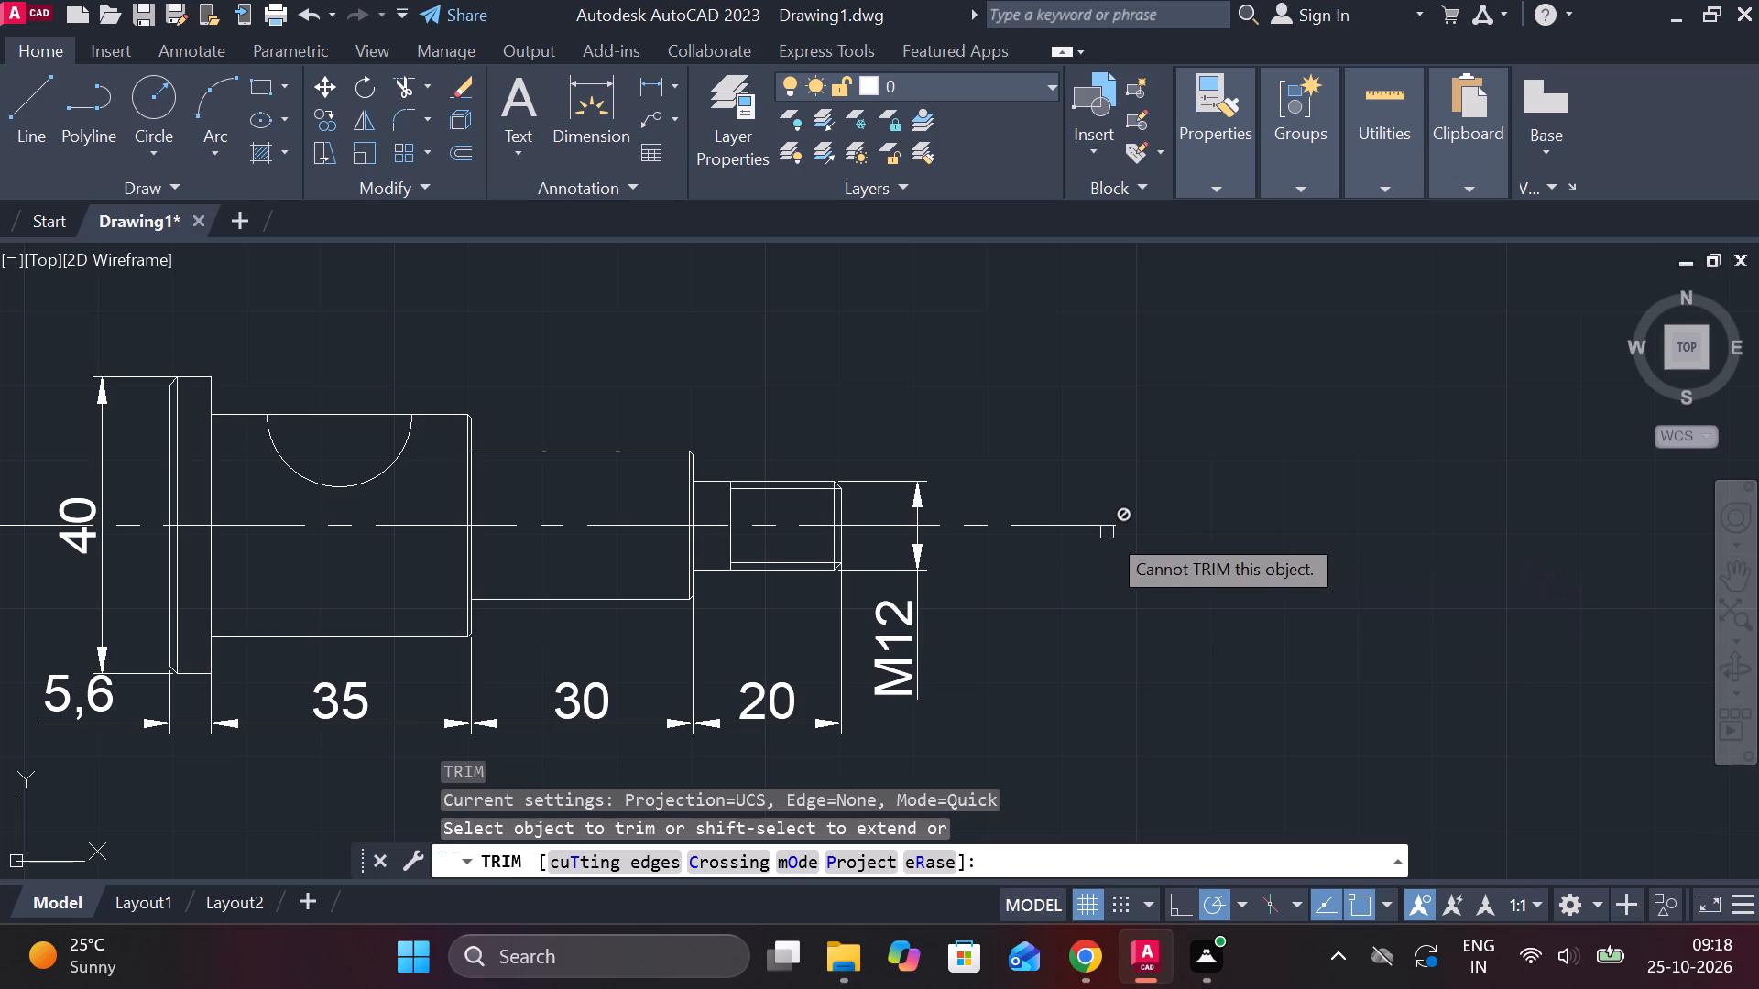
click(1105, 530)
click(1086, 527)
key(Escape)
Shorten the centreline's overhang at the threaded end so it stops just past the shaft, before the M12 dimension line.
scroll(1188, 541, down, 2)
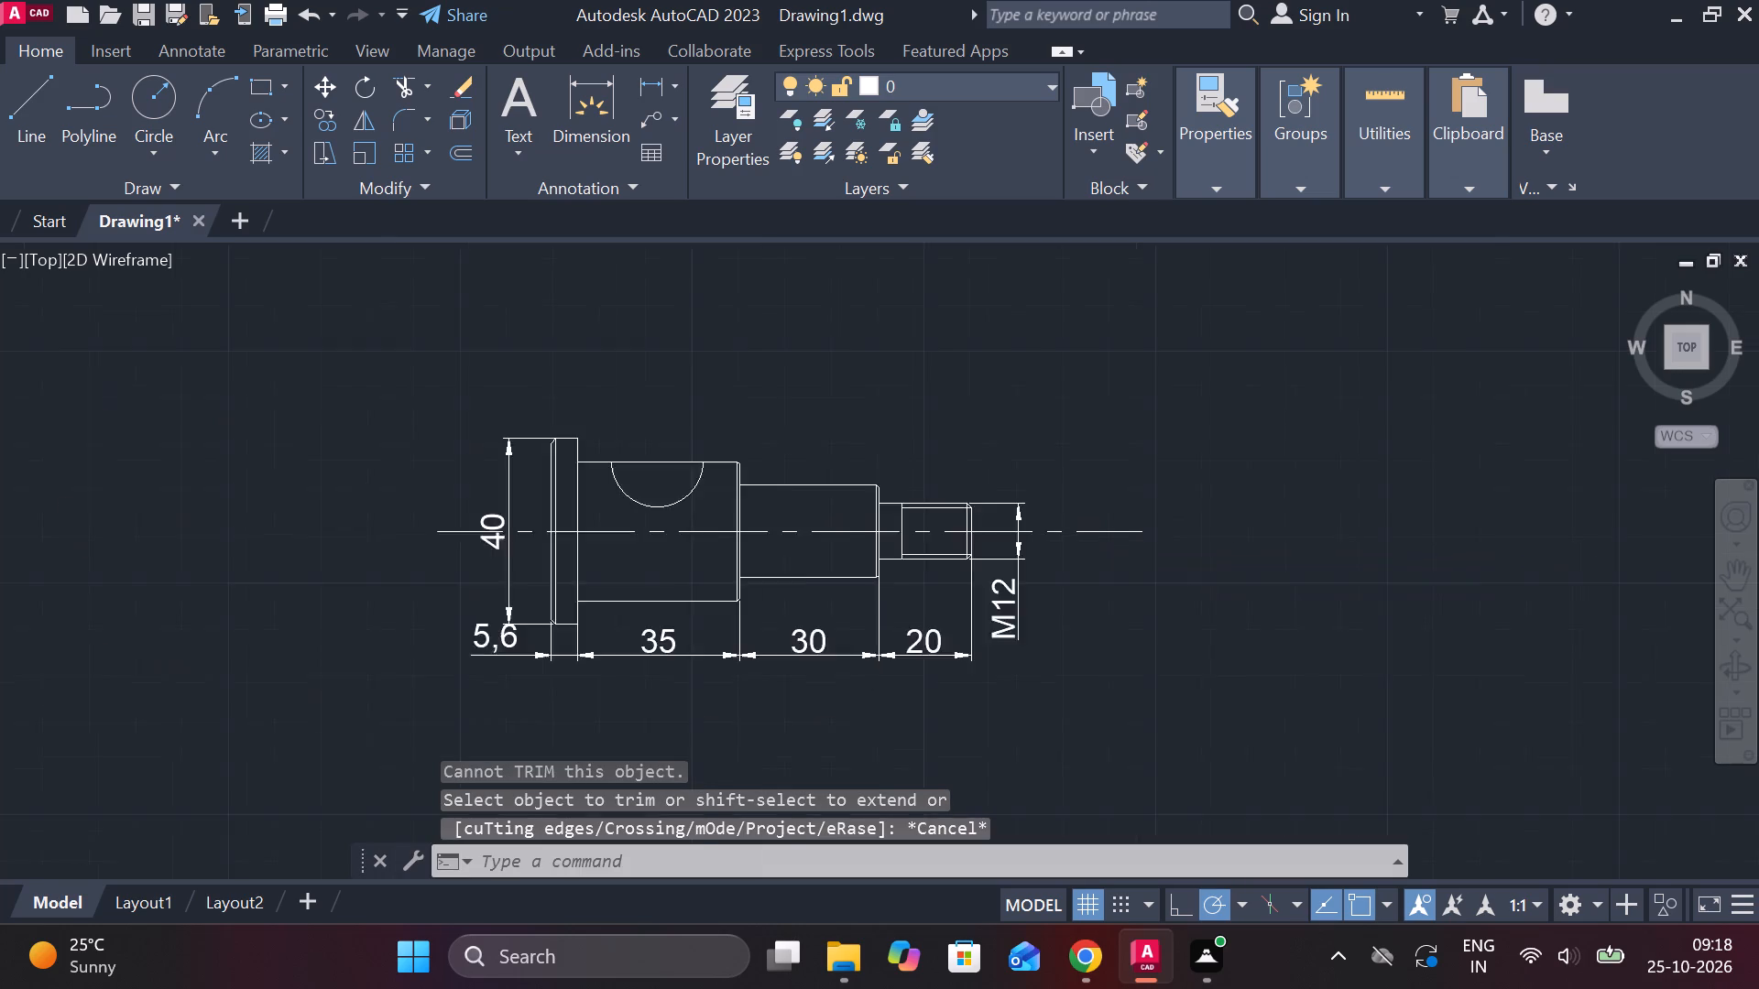
scroll(1193, 549, up, 3)
click(937, 465)
key(Escape)
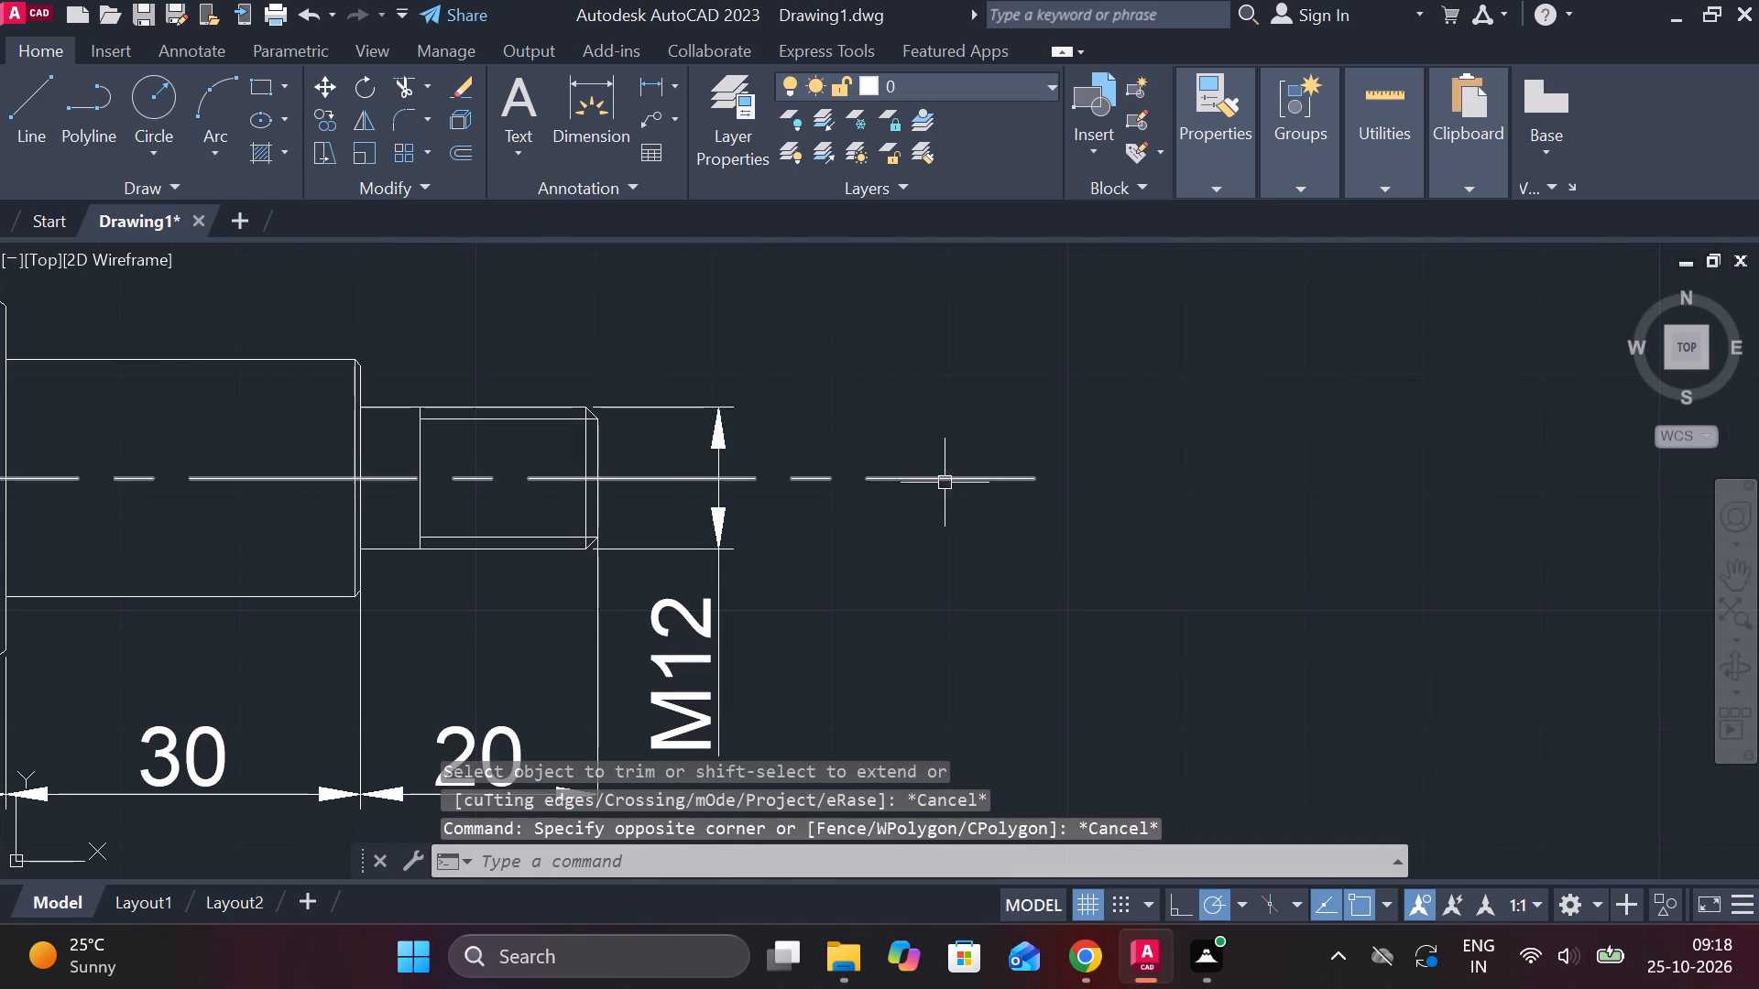
click(942, 484)
click(1030, 479)
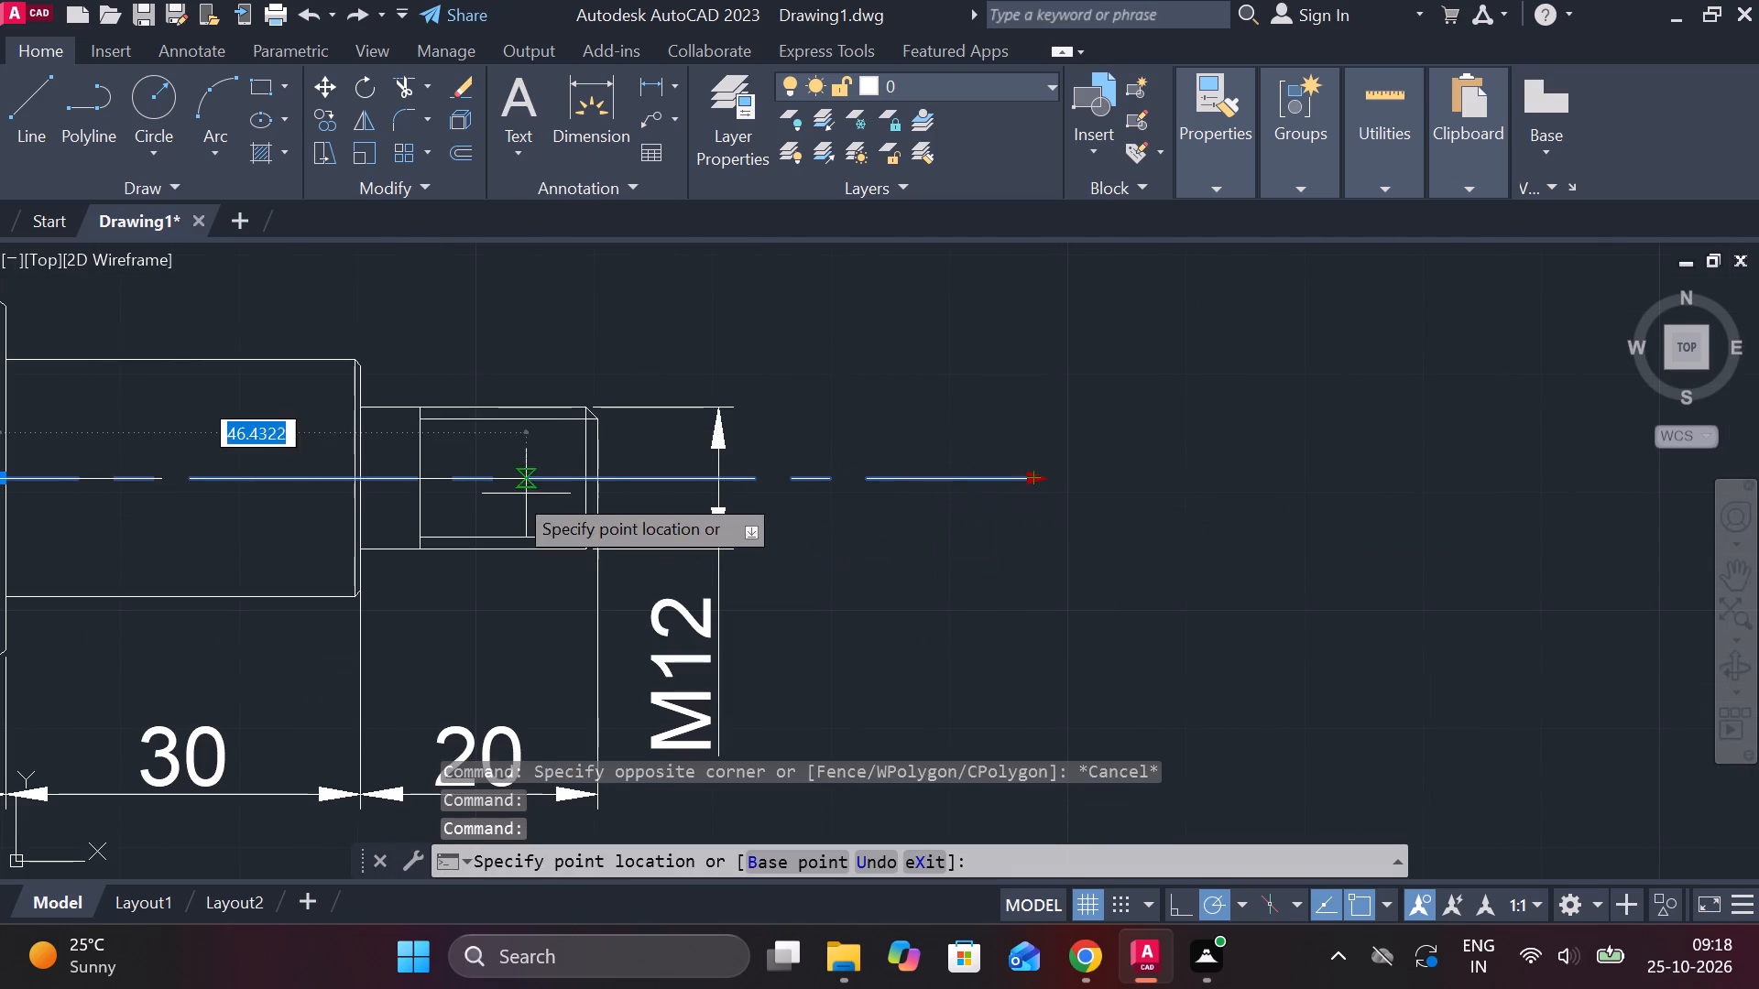
click(642, 484)
key(Escape)
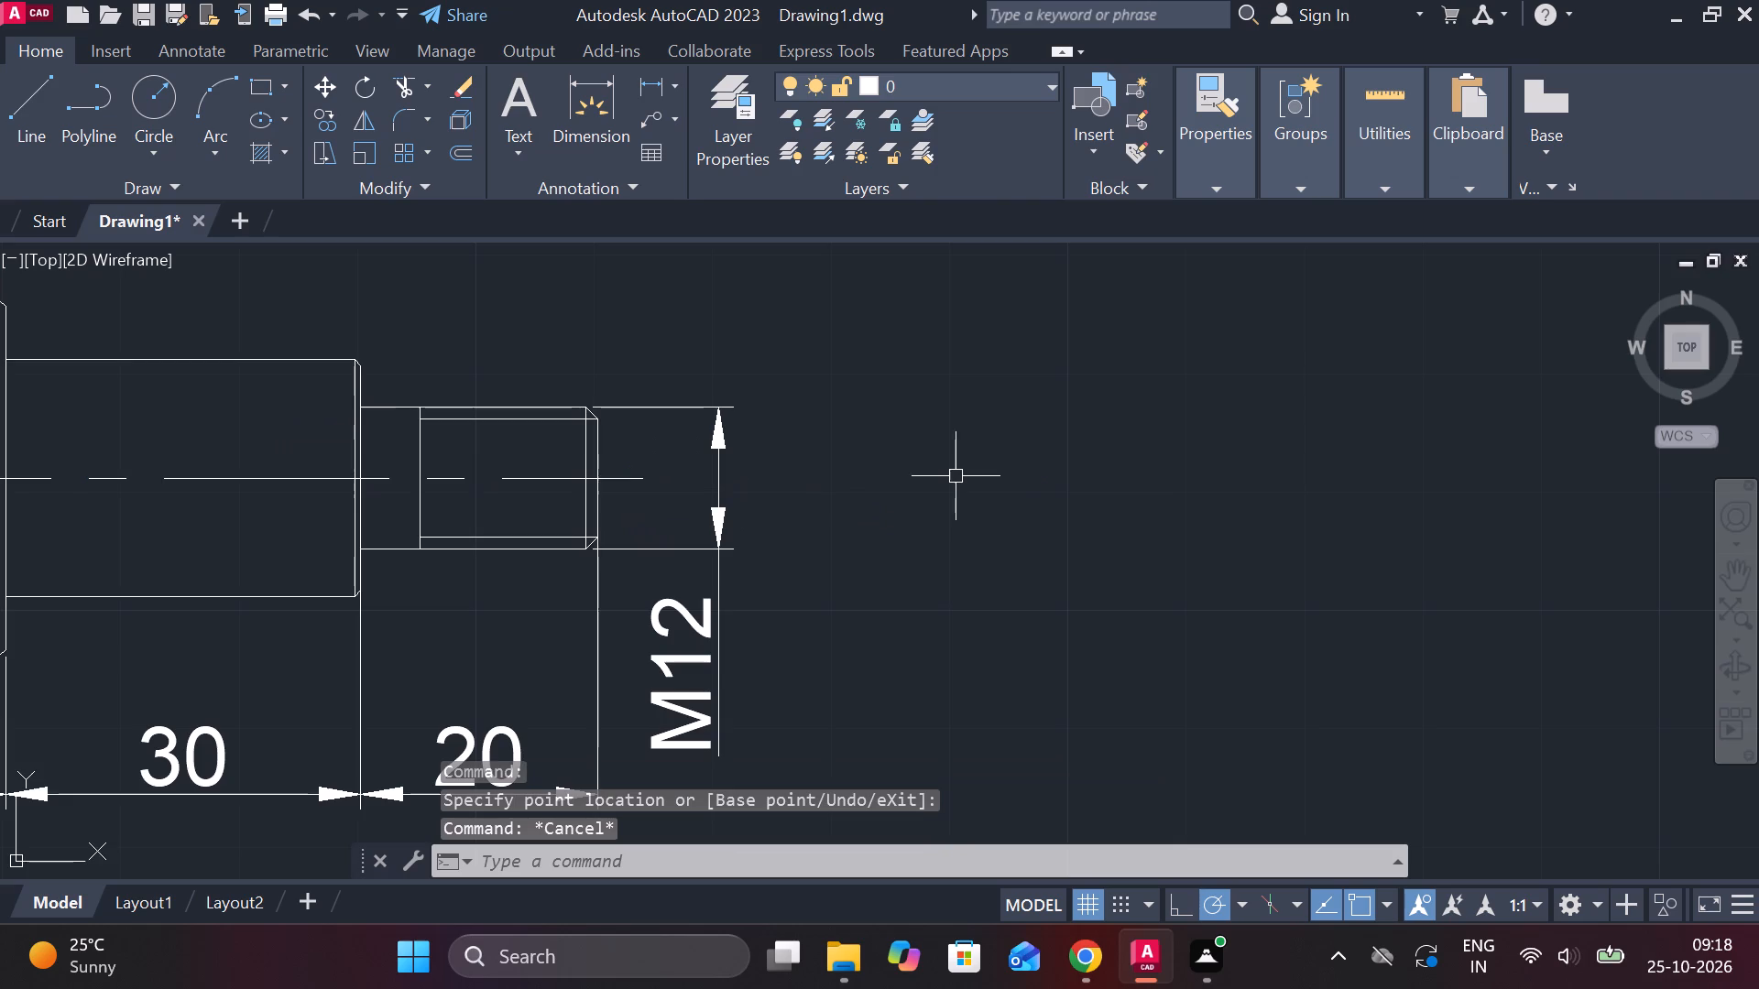
Shorten the centreline's overhang at the head end so it stops between the head and its diameter dimension line.
scroll(964, 504, down, 2)
scroll(301, 522, up, 2)
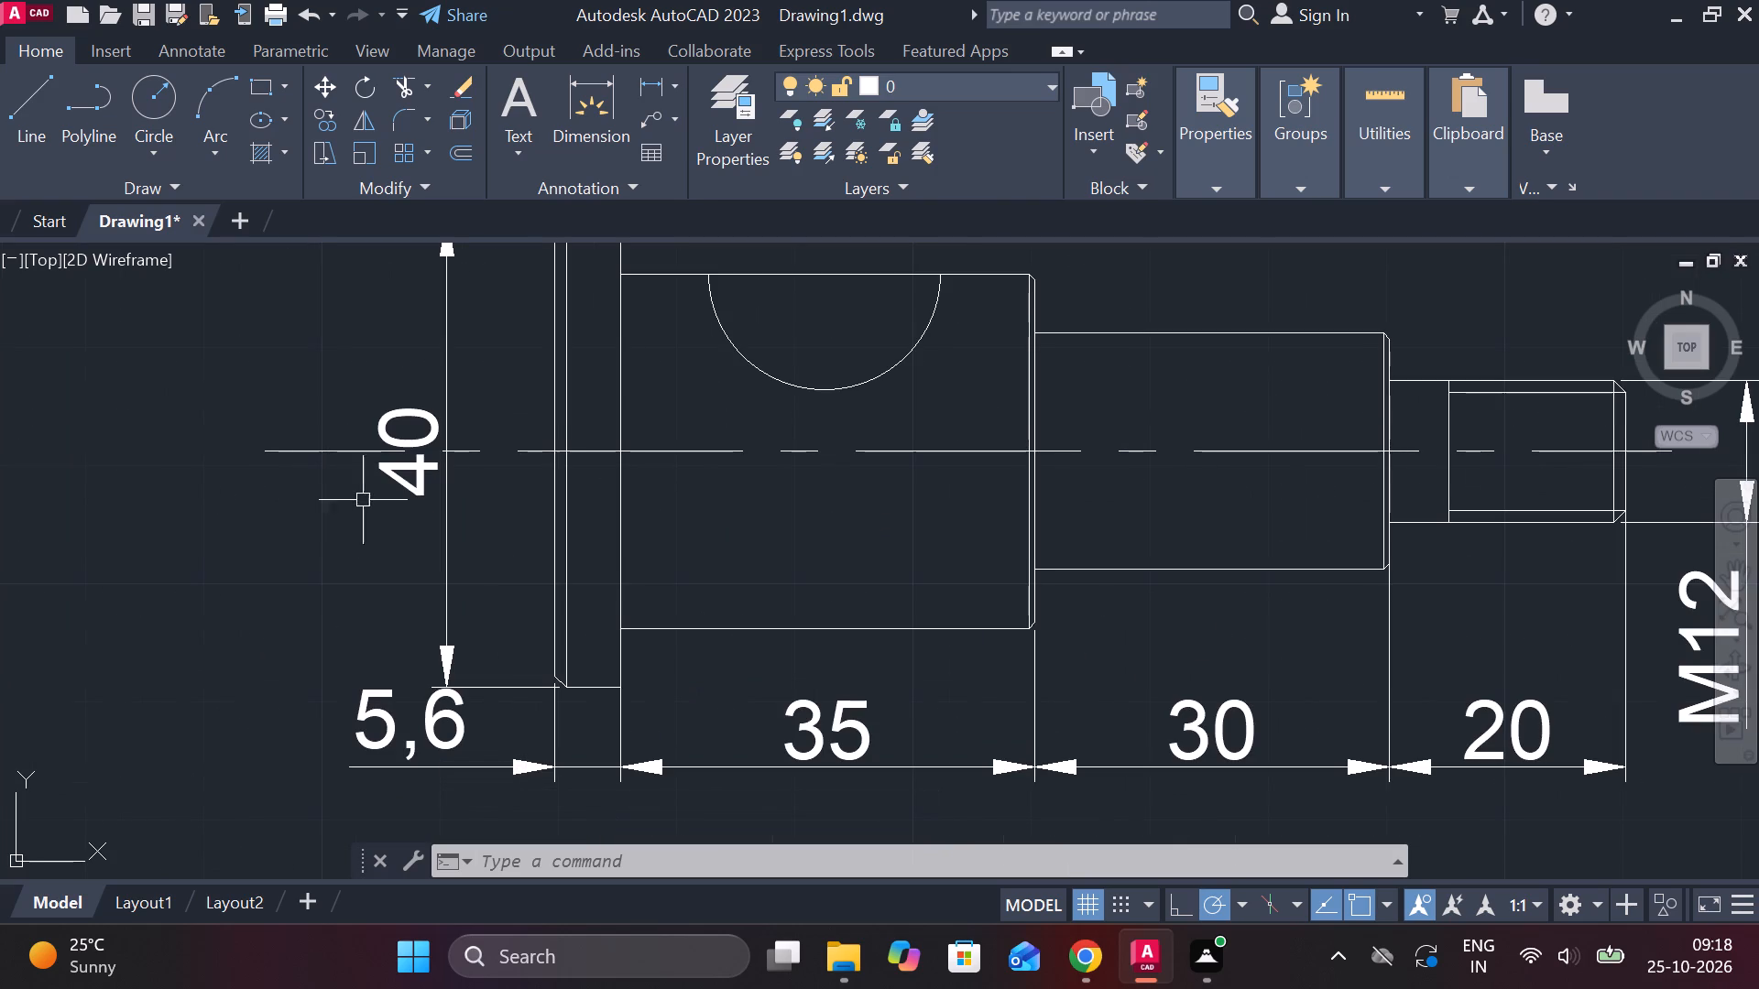
click(338, 449)
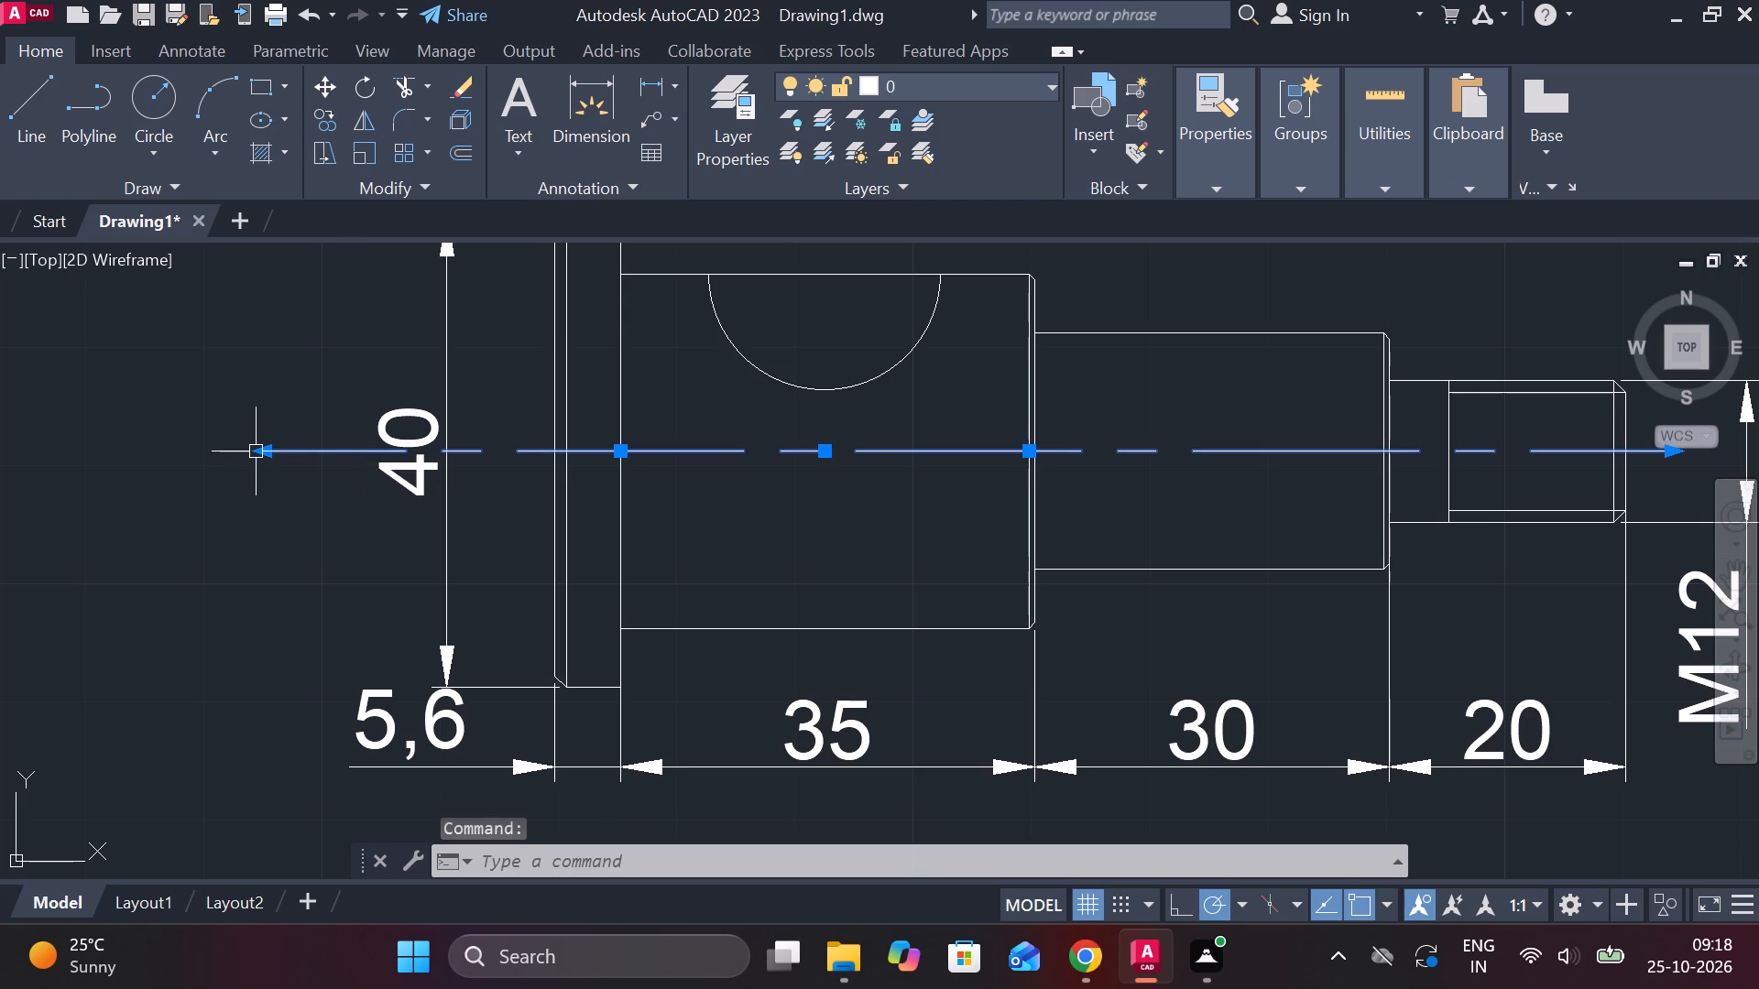
click(265, 449)
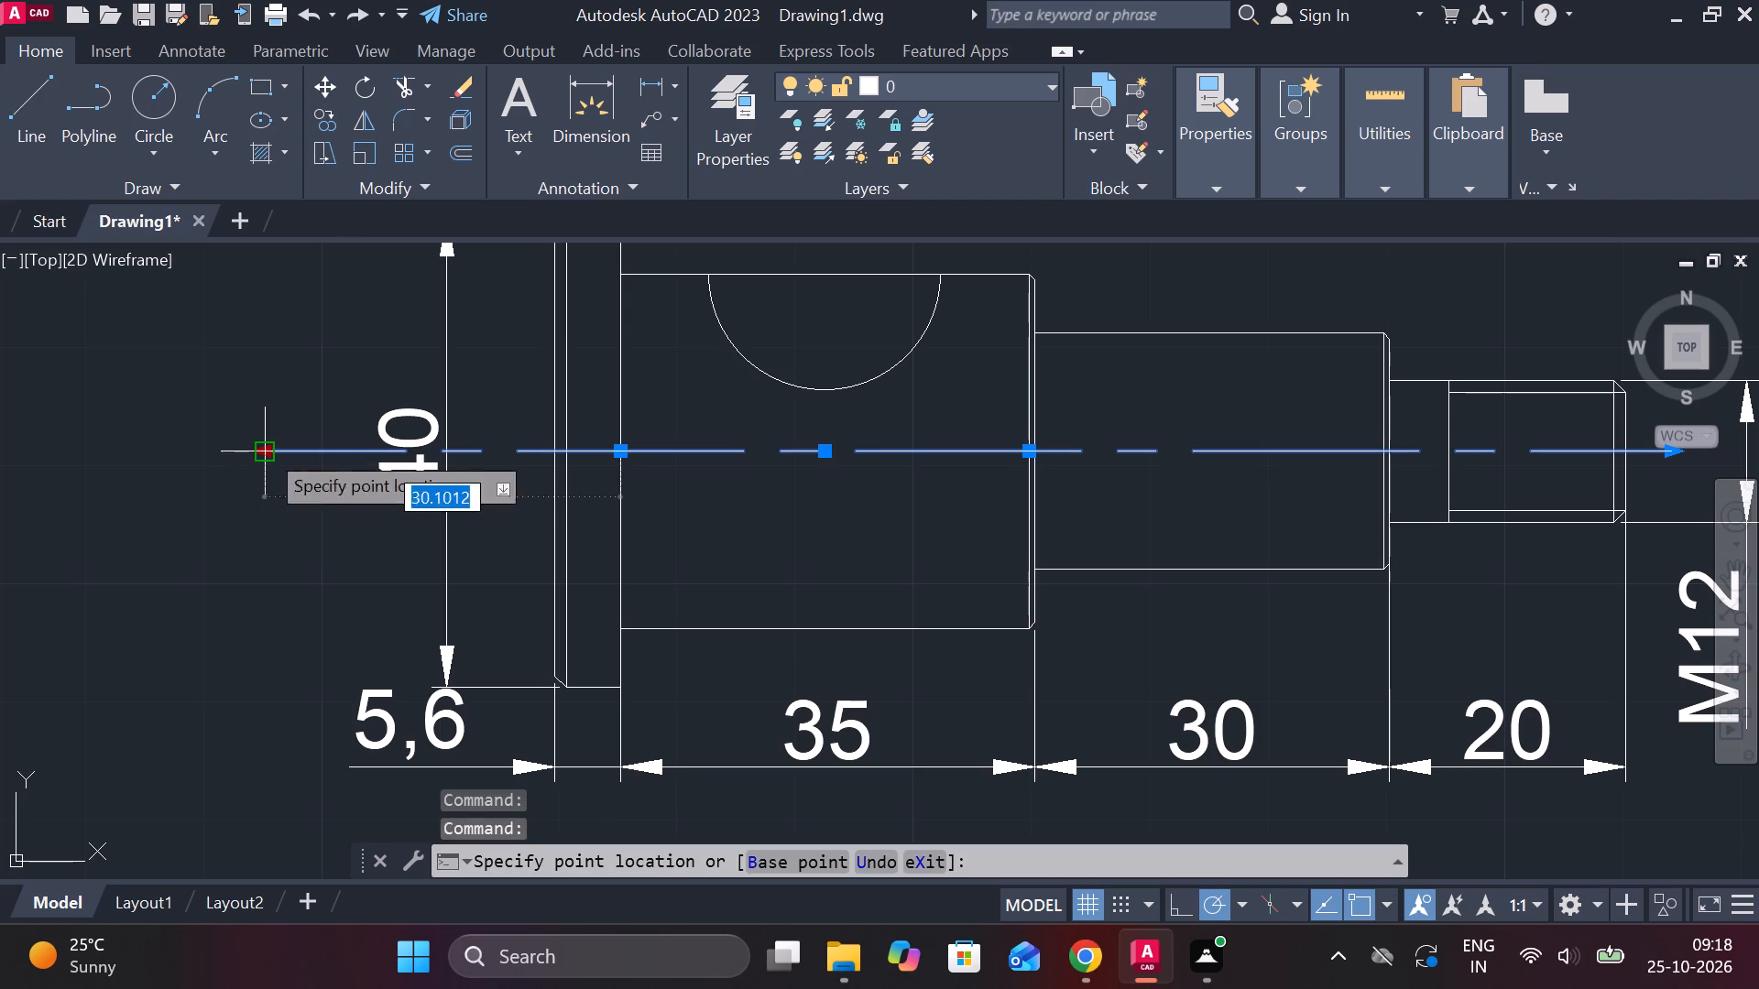
click(506, 452)
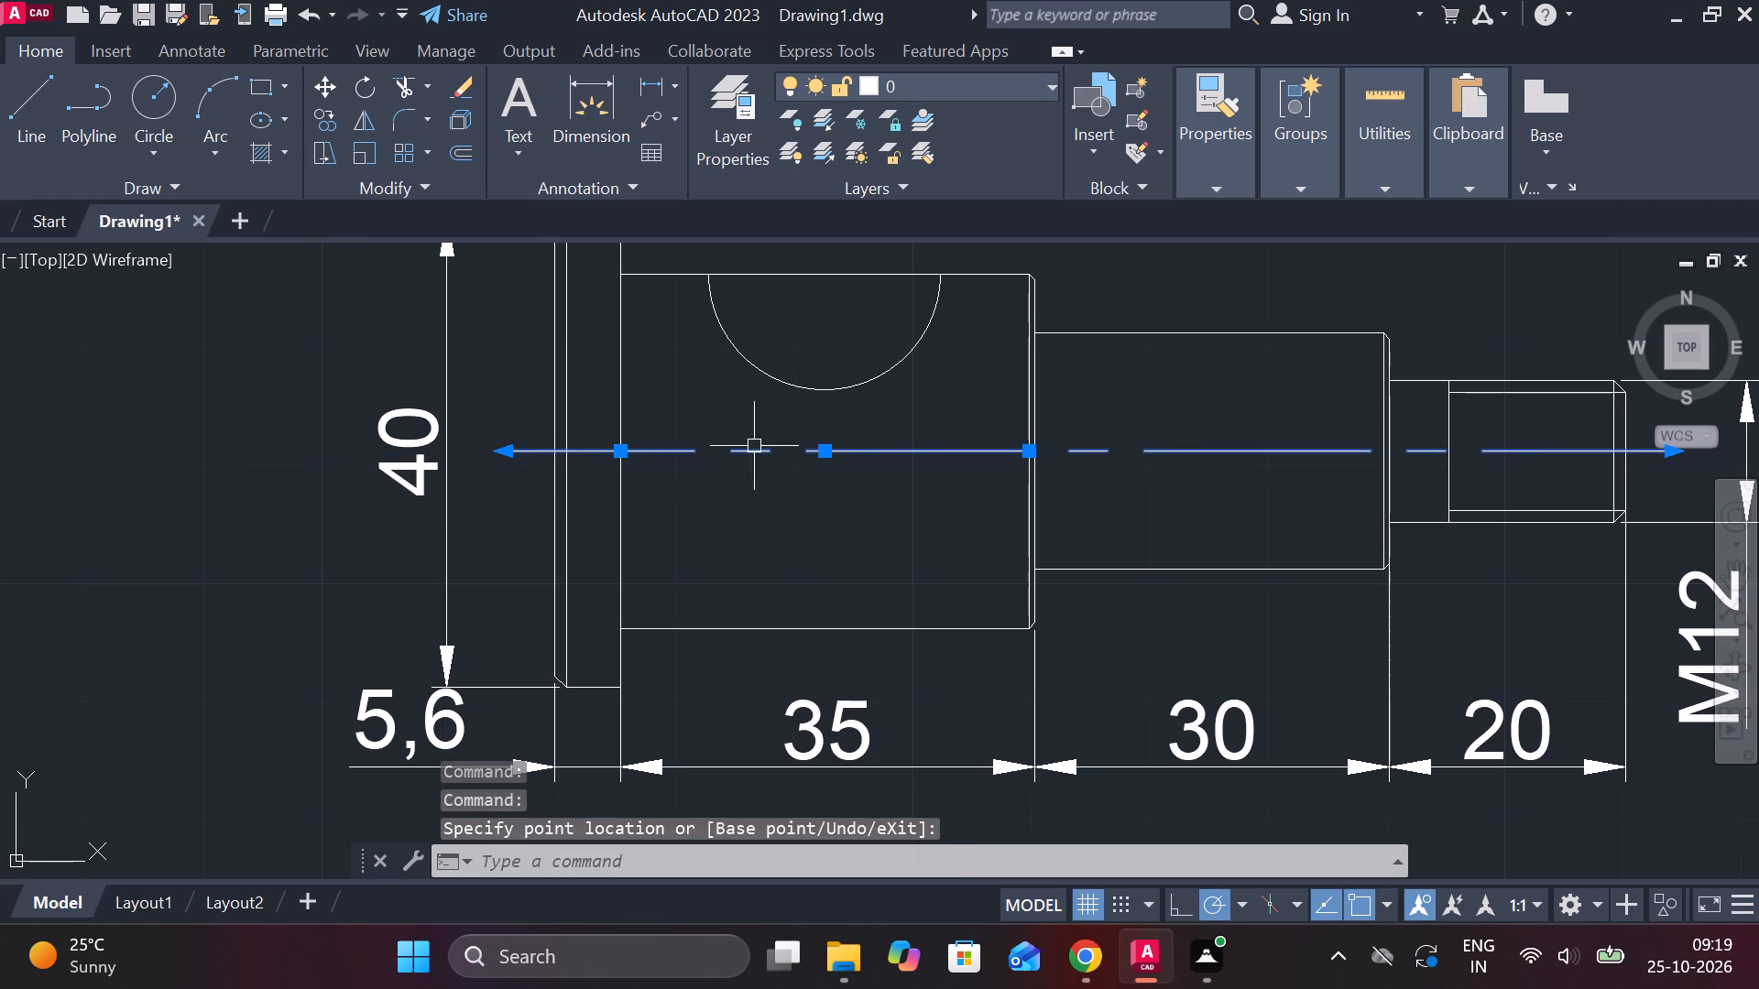
key(grave)
key(Escape)
scroll(961, 473, down, 1)
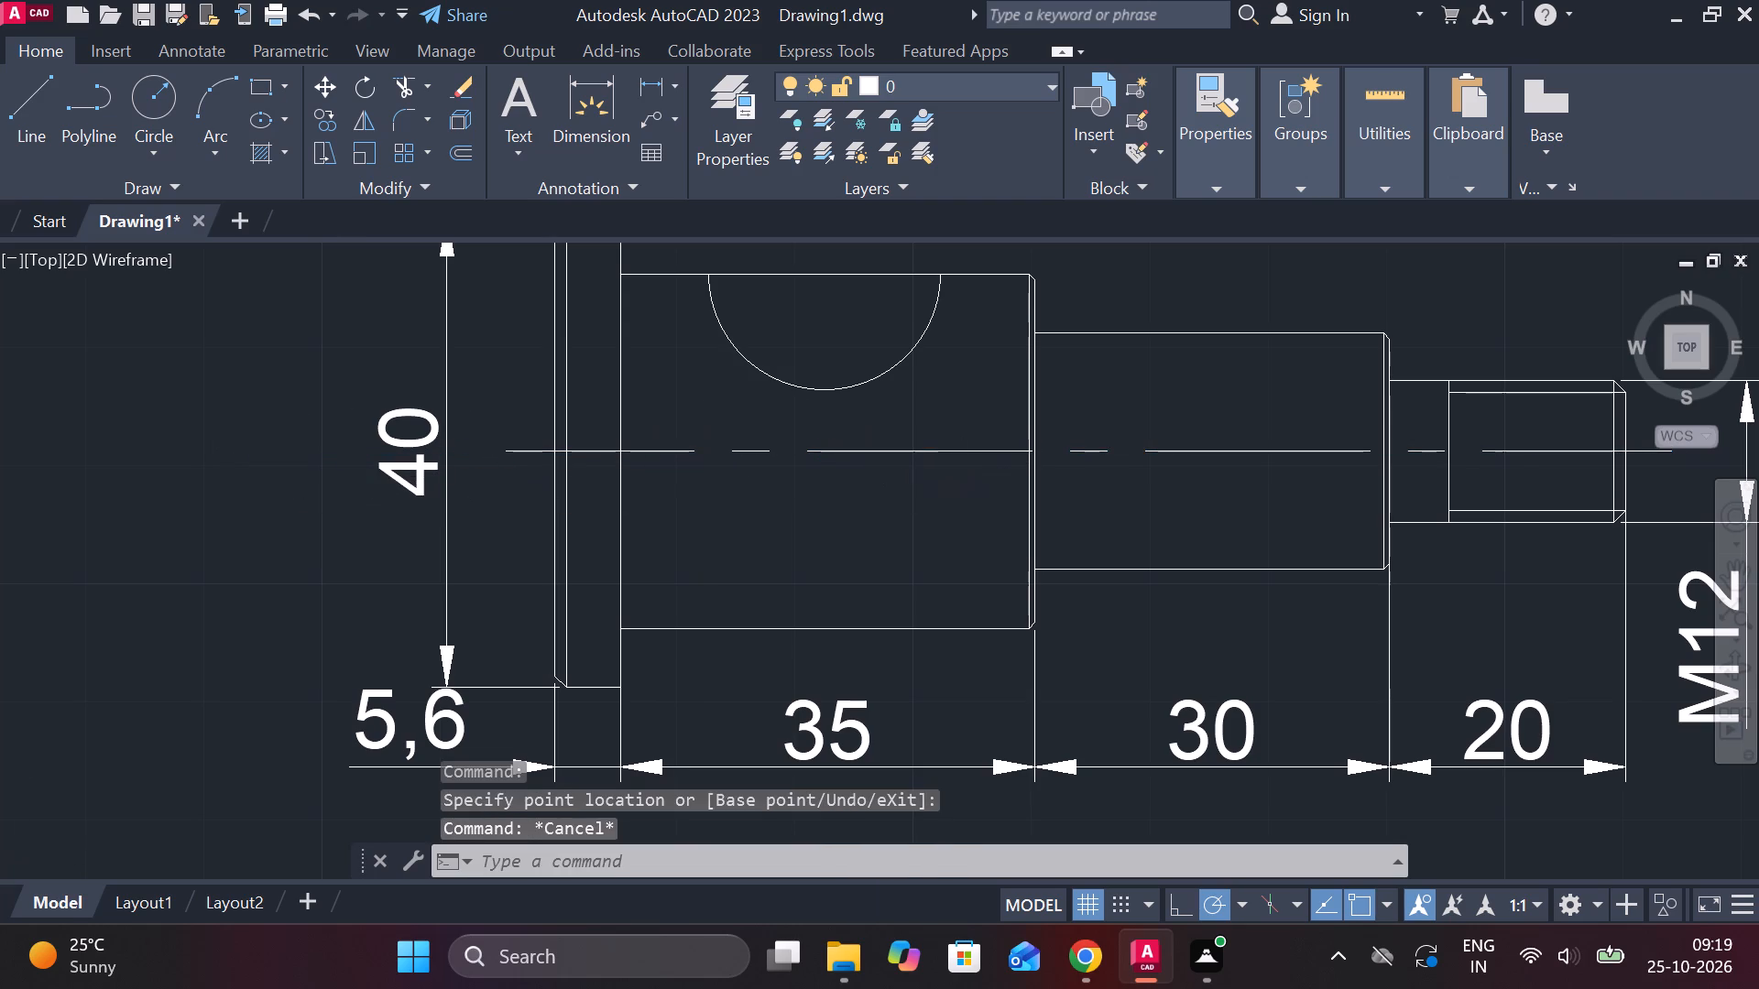
Add a radius dimension to the semicircular keyway, with its text above the shaft's upper edge.
scroll(854, 472, up, 1)
middle_drag(854, 473, 744, 572)
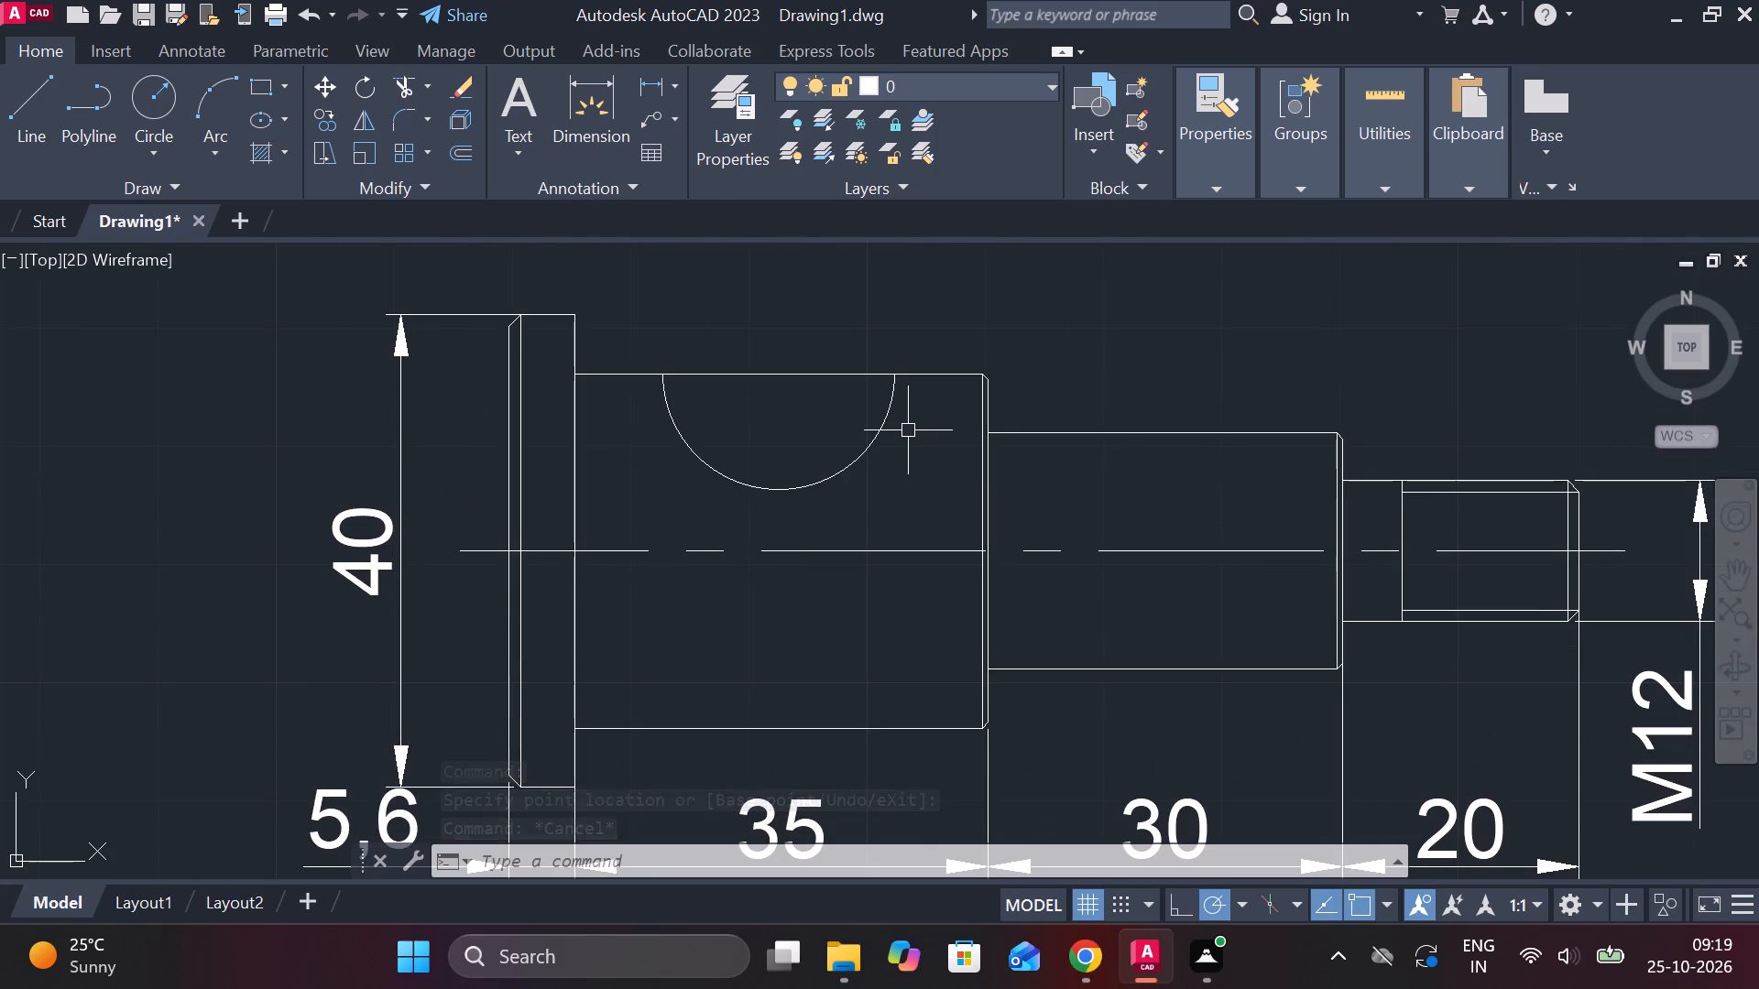
click(678, 84)
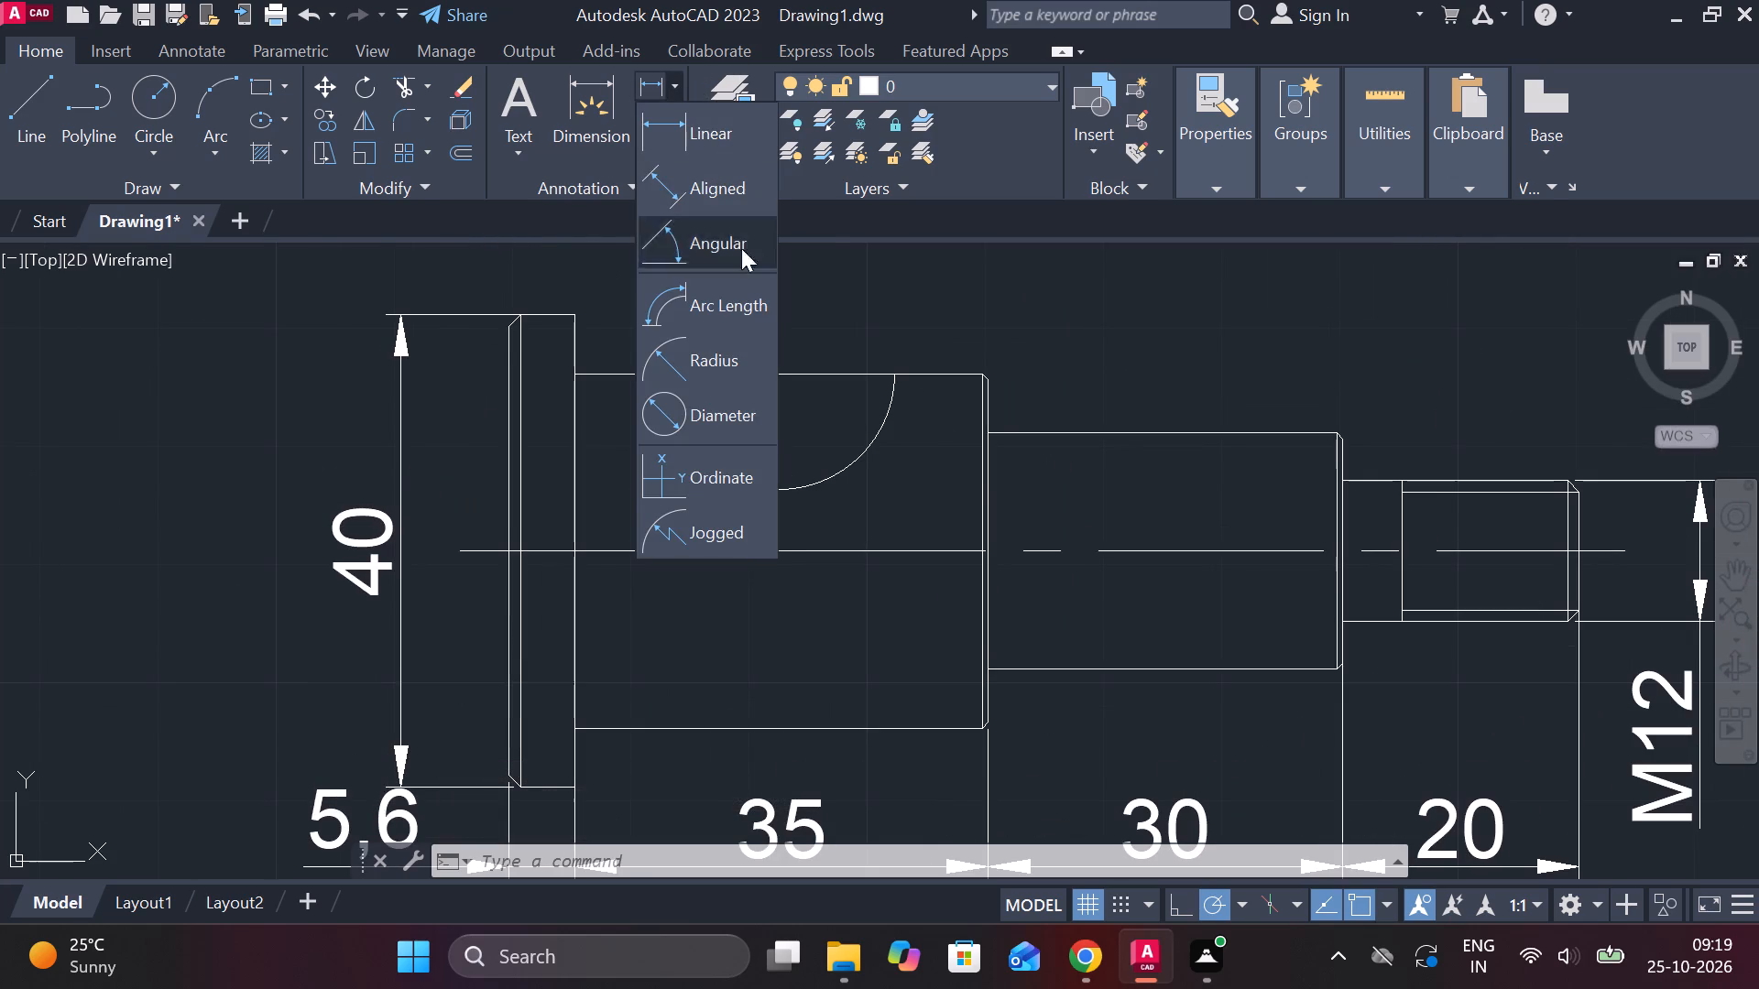
click(736, 367)
click(885, 409)
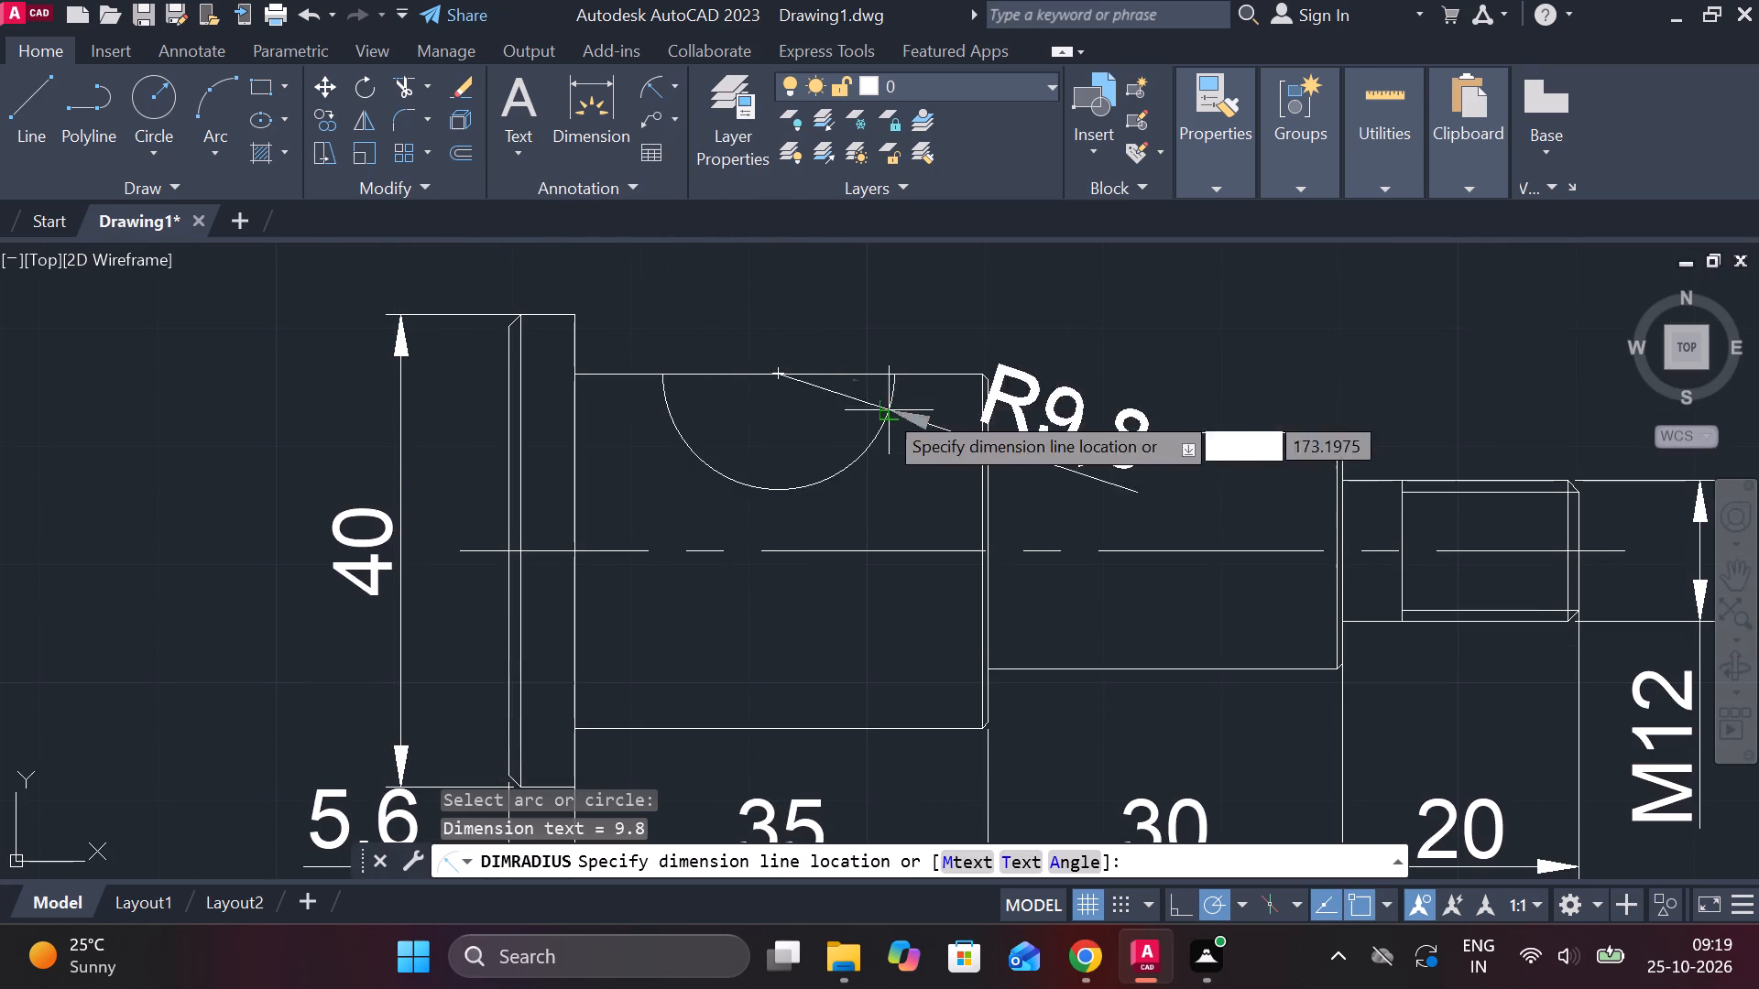
click(840, 435)
Add a horizontal linear dimension across the chamfer width at the end of the 35 mm section, above the shaft.
middle_drag(1113, 375, 1052, 373)
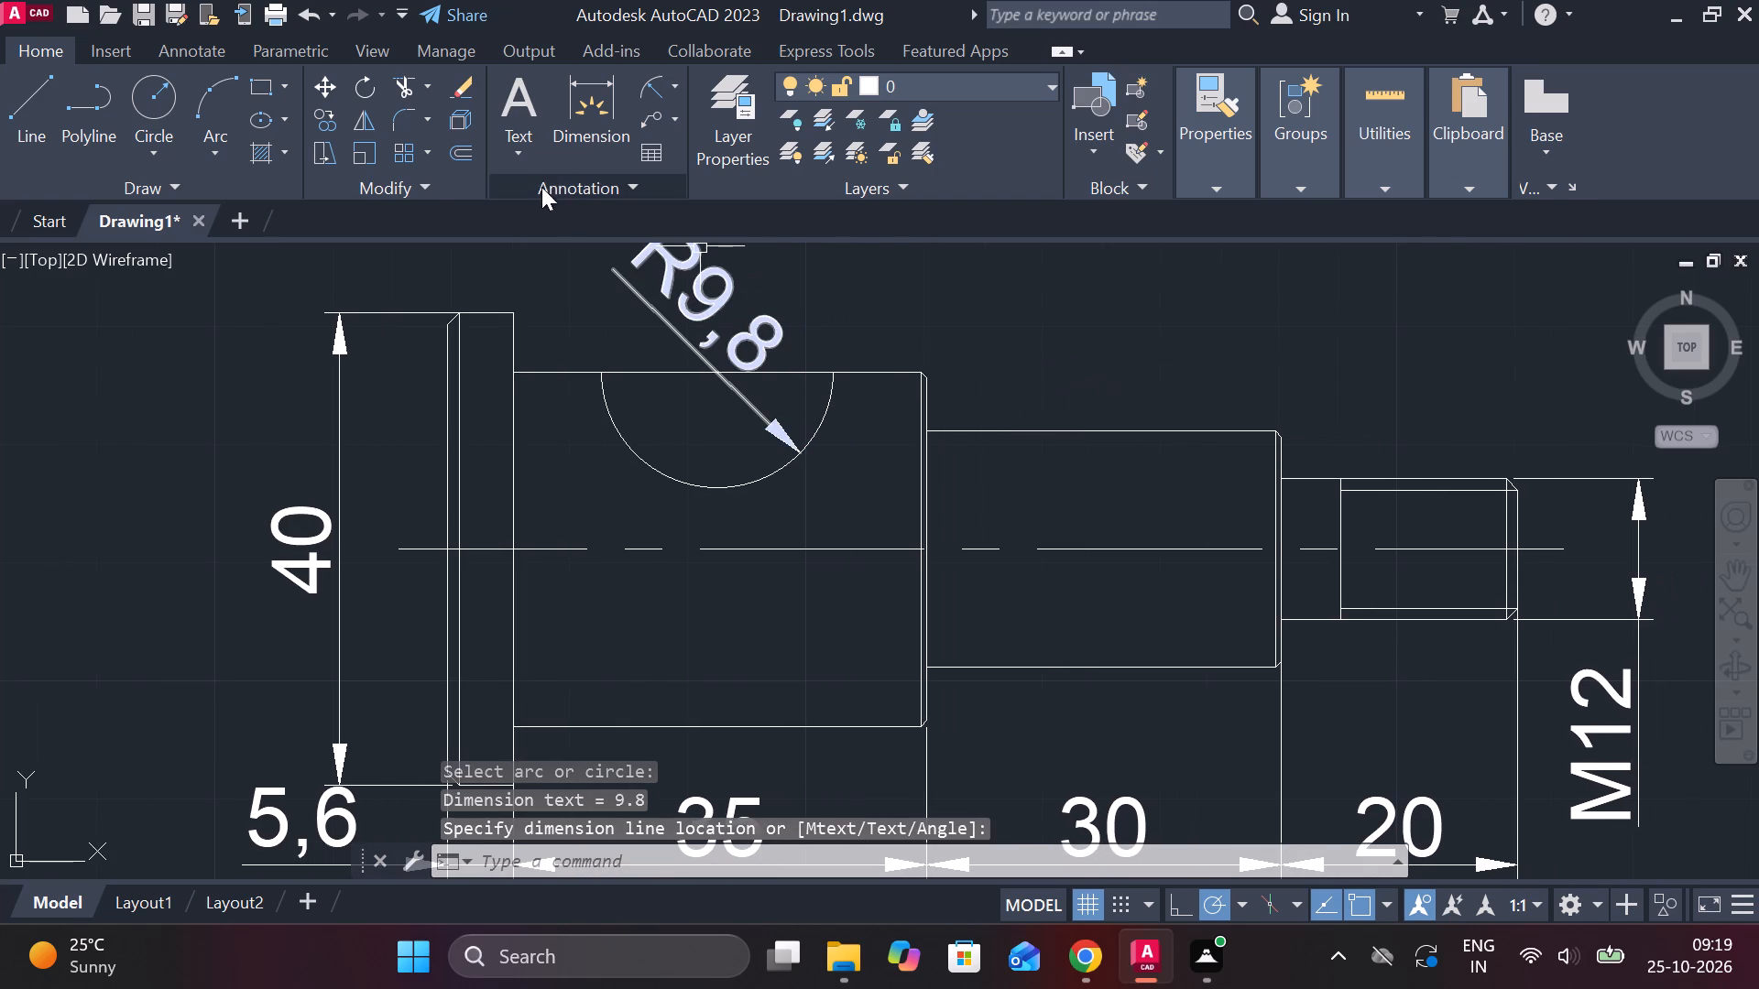
click(672, 89)
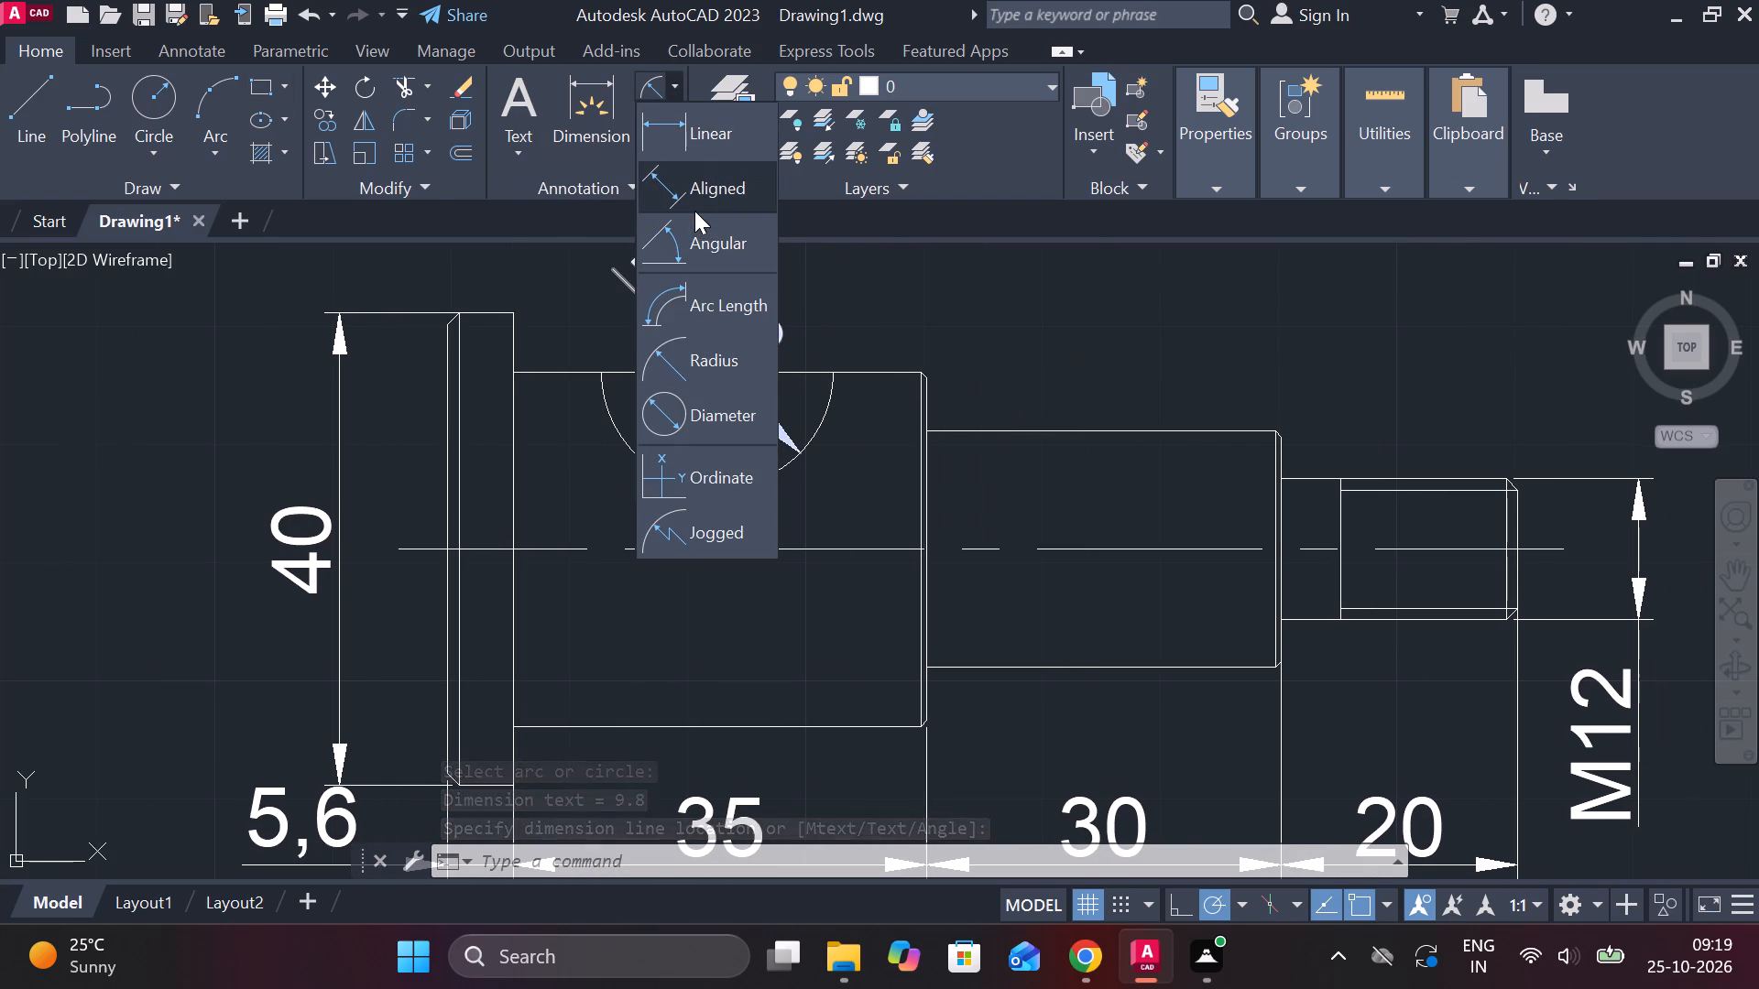
click(687, 114)
scroll(885, 361, up, 2)
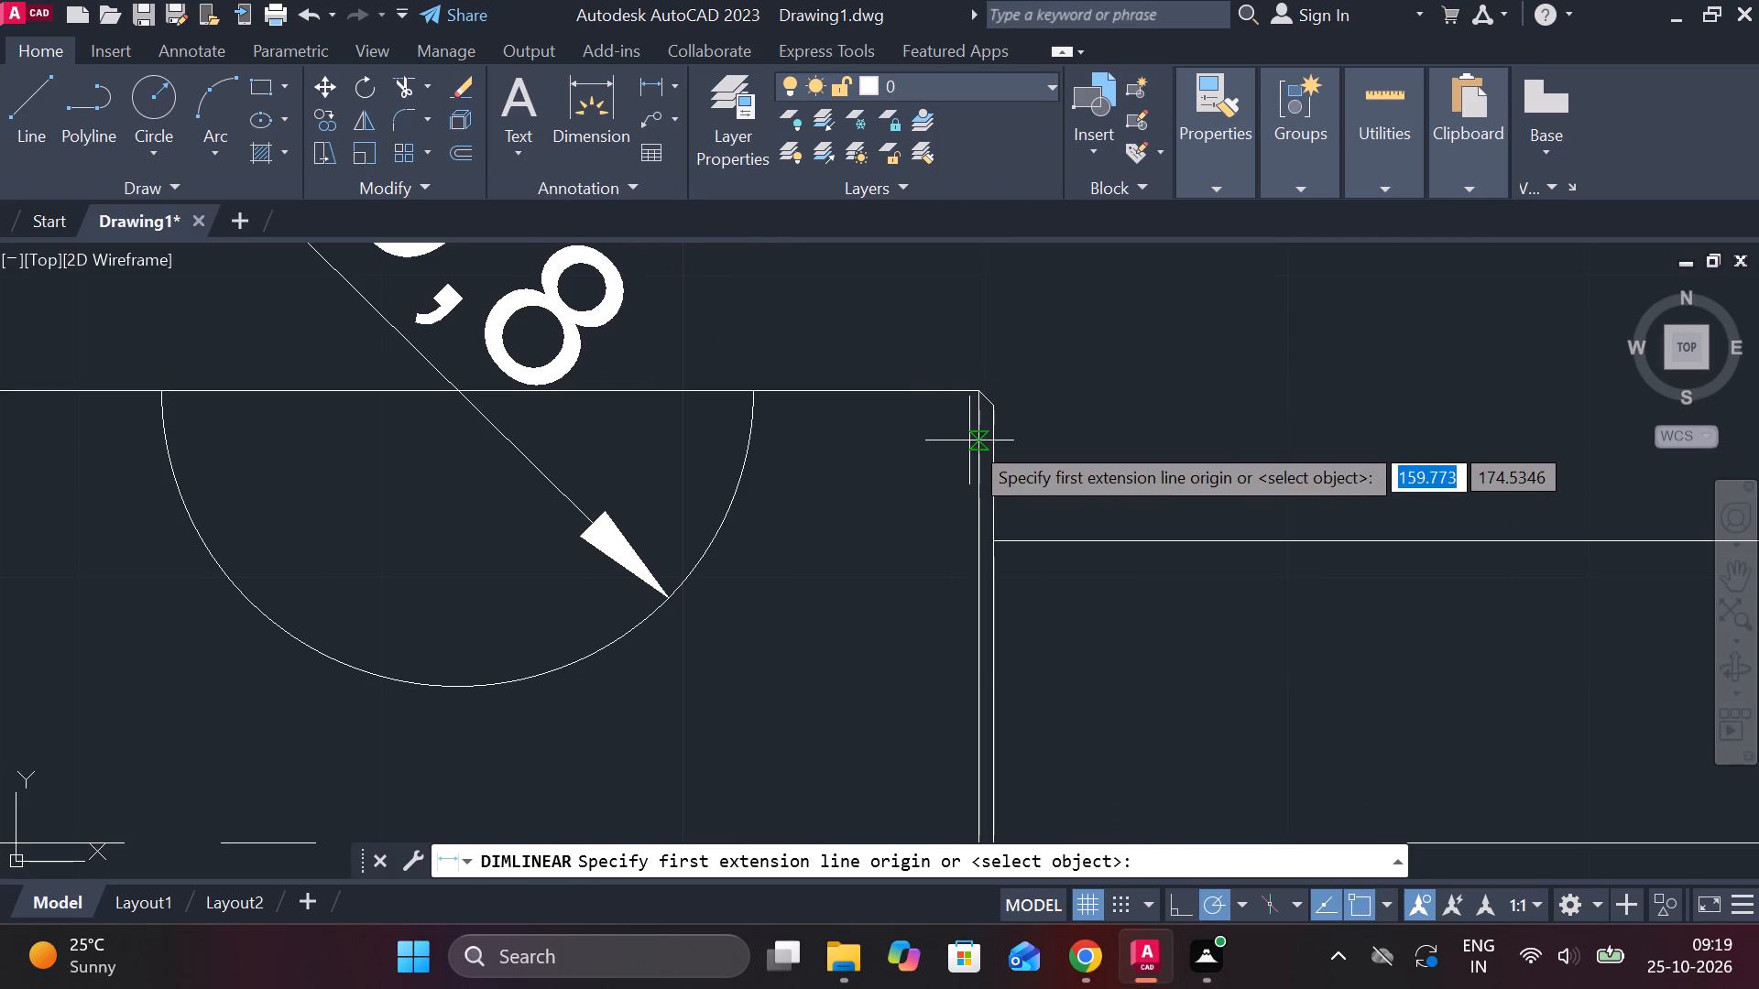
click(969, 440)
click(996, 444)
middle_drag(1007, 375, 953, 539)
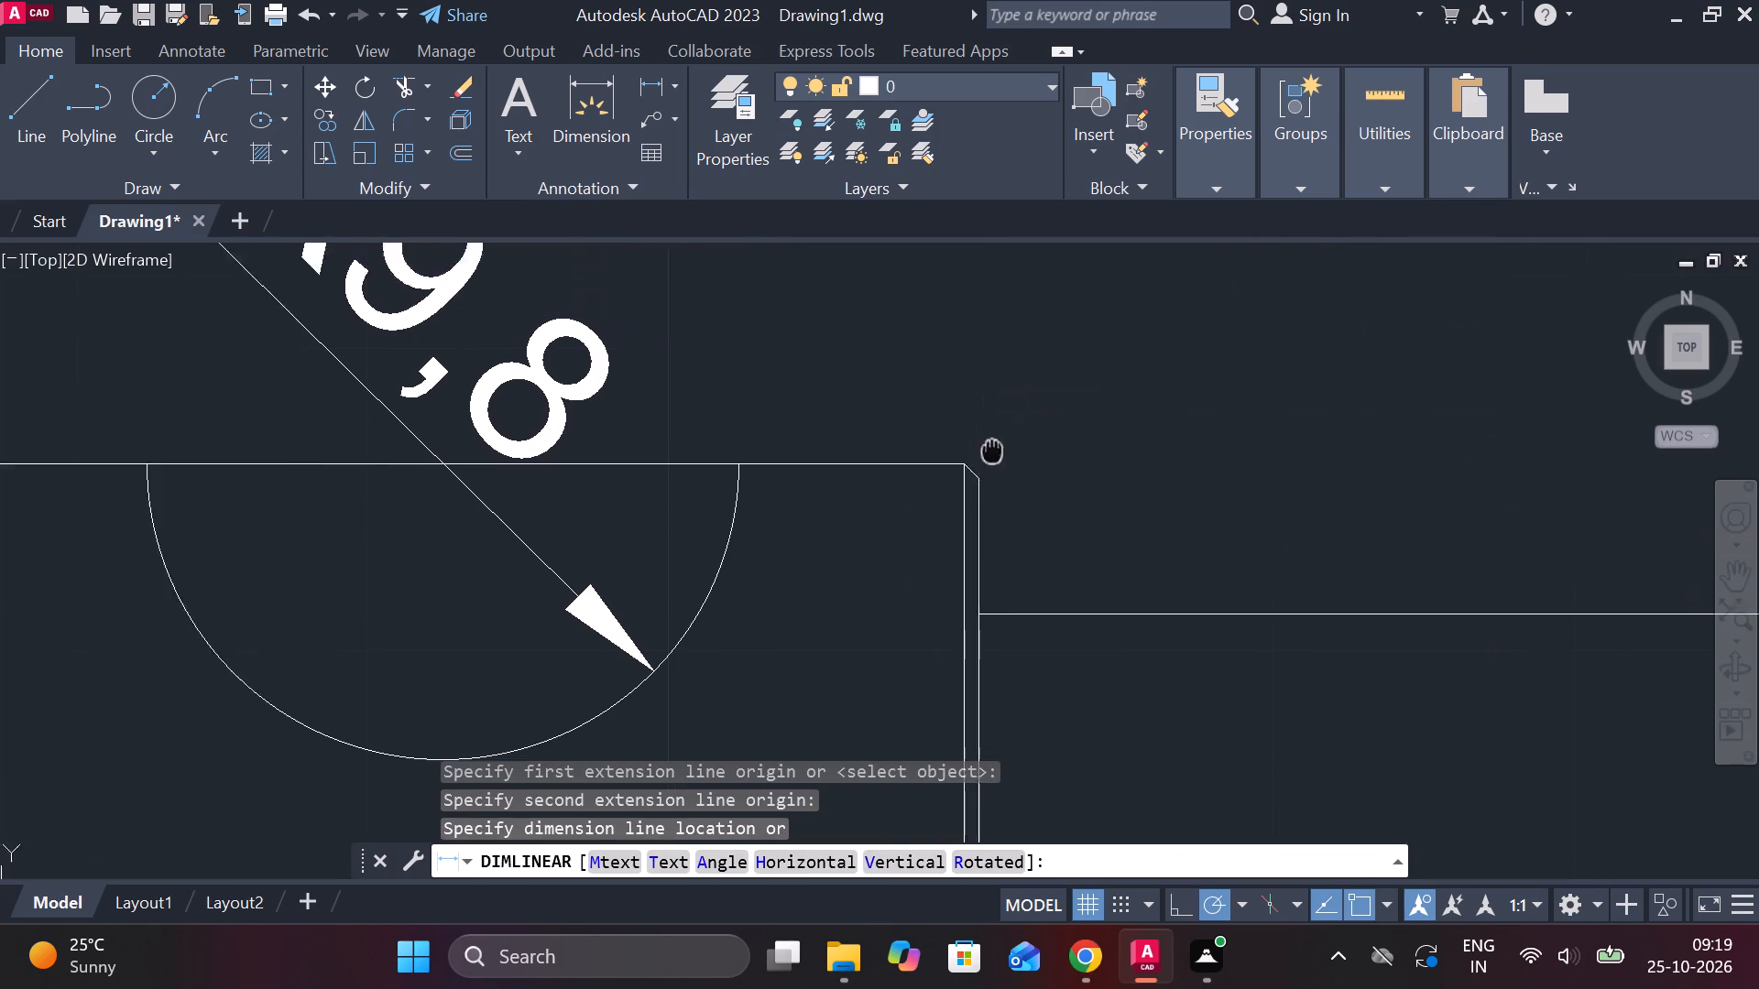
middle_drag(953, 539, 936, 562)
click(939, 456)
scroll(1185, 473, down, 2)
middle_drag(1189, 473, 1007, 475)
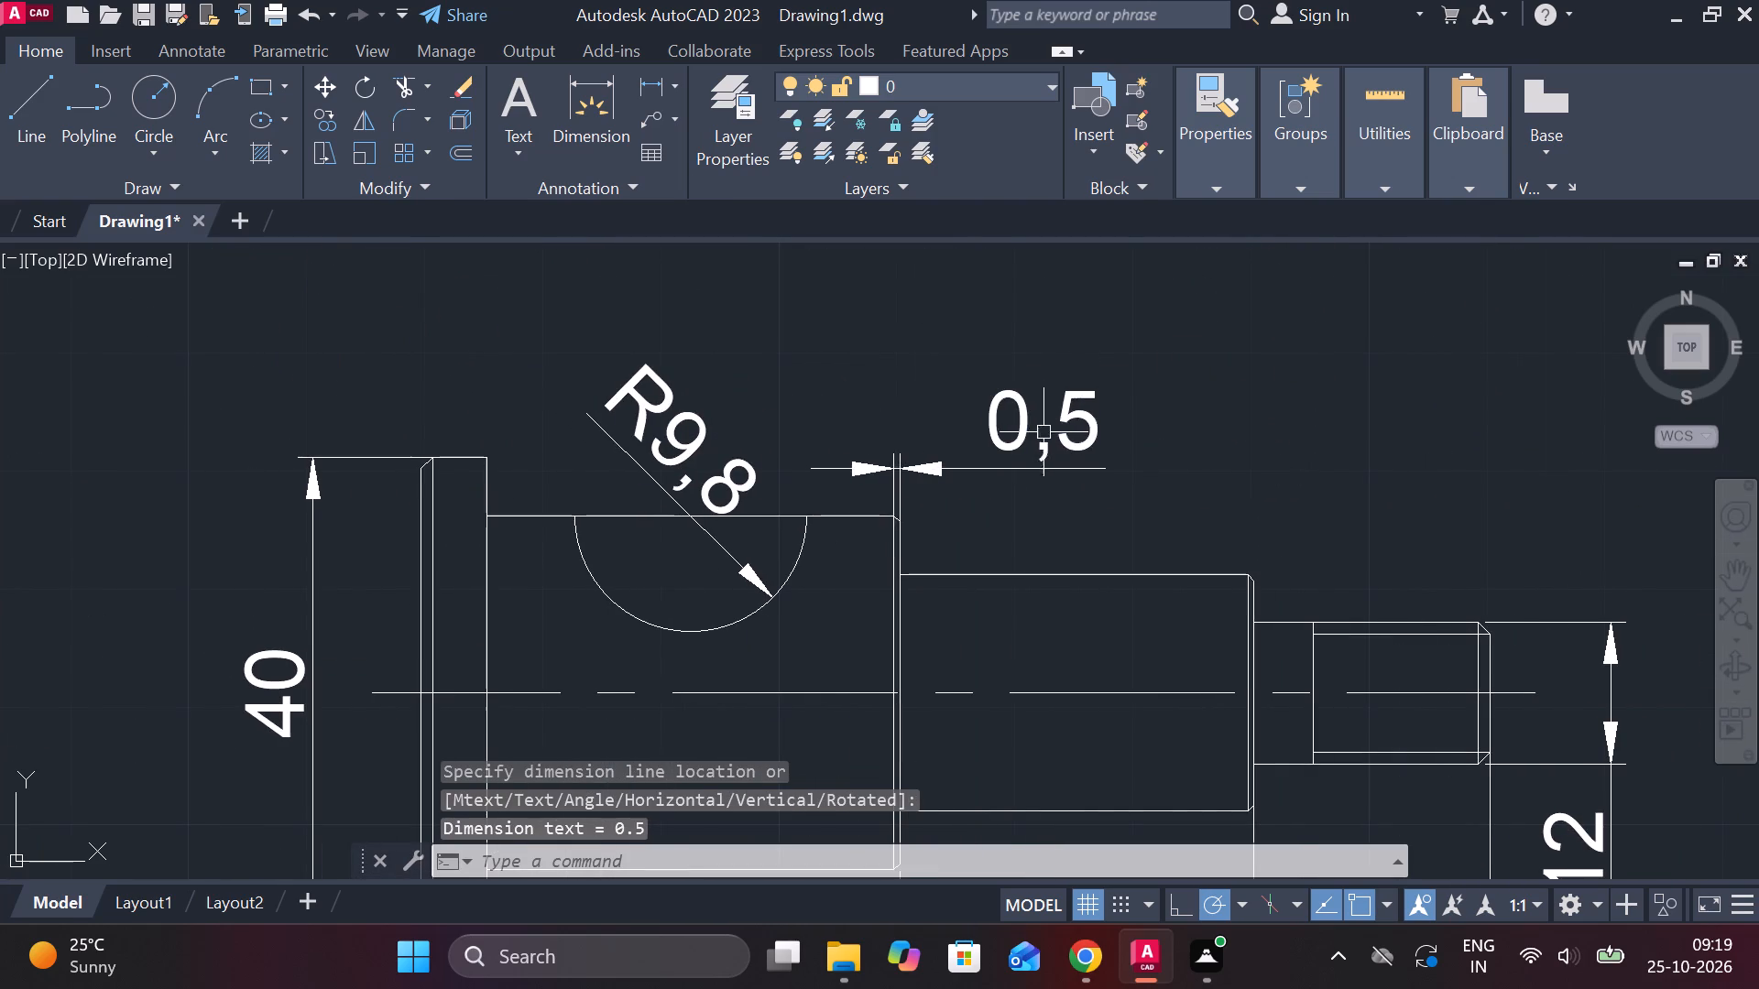
Edit the text of the 35 mm section's chamfer dimension to read 0.5*45.
double_click(1060, 401)
click(1089, 422)
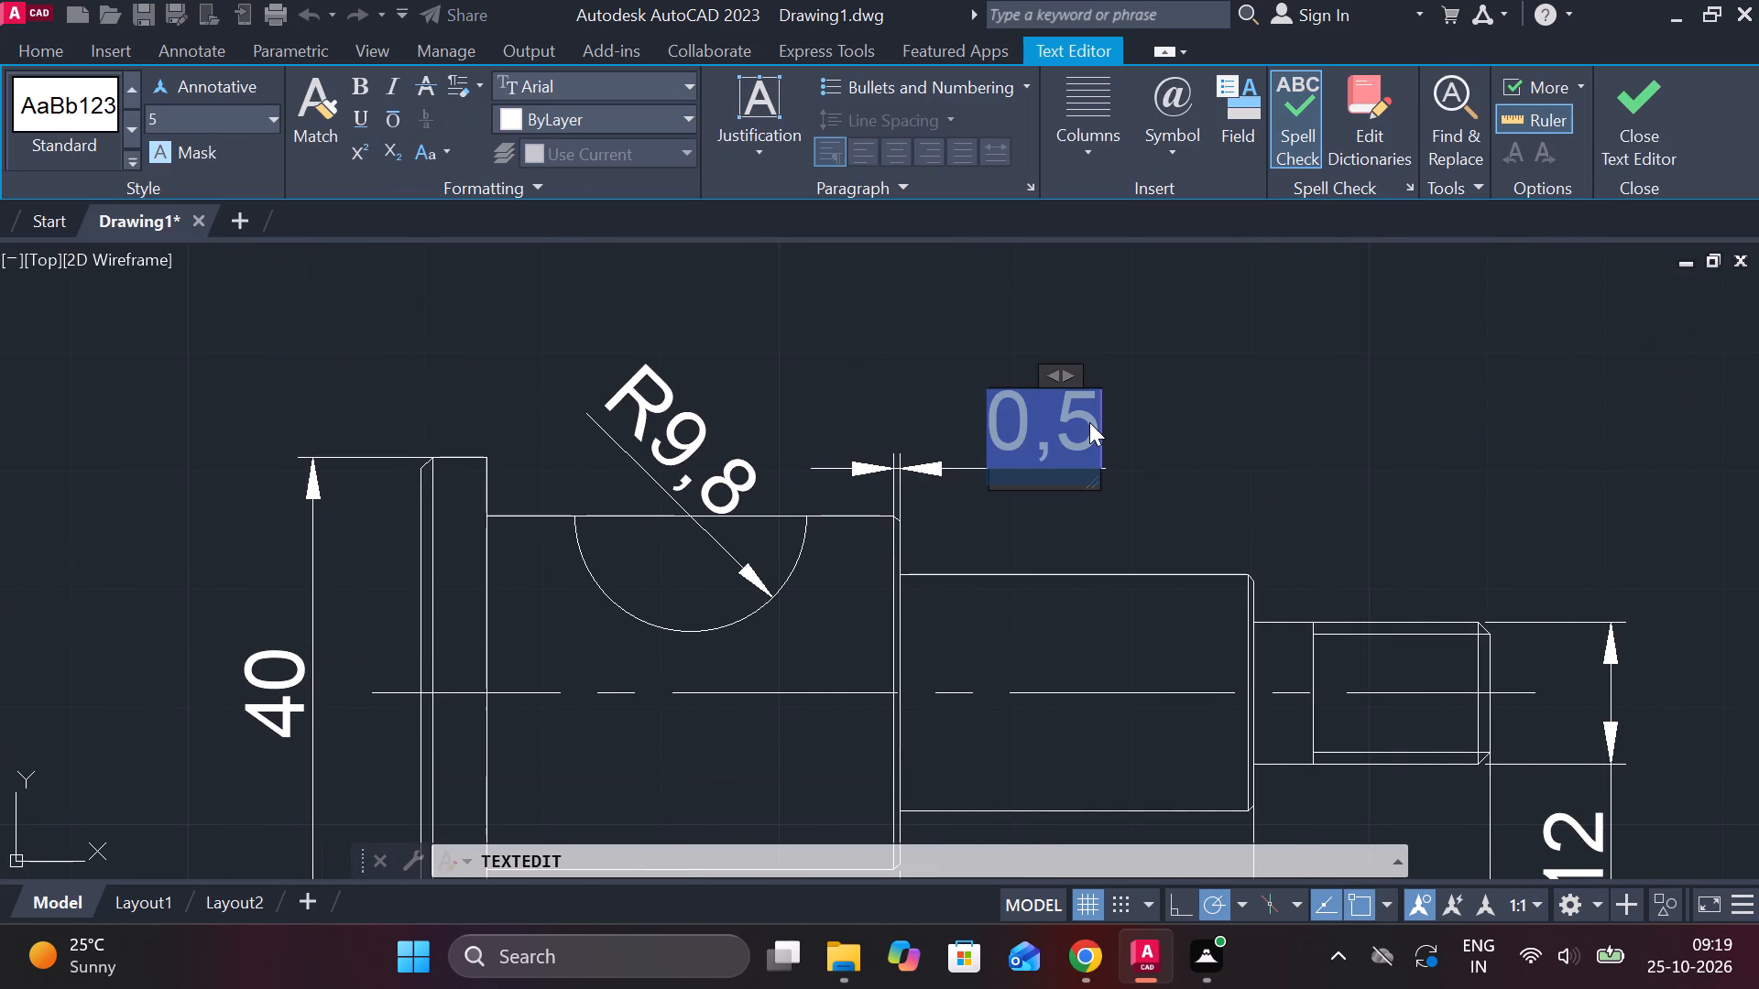
click(1078, 422)
text(0.)
key(5)
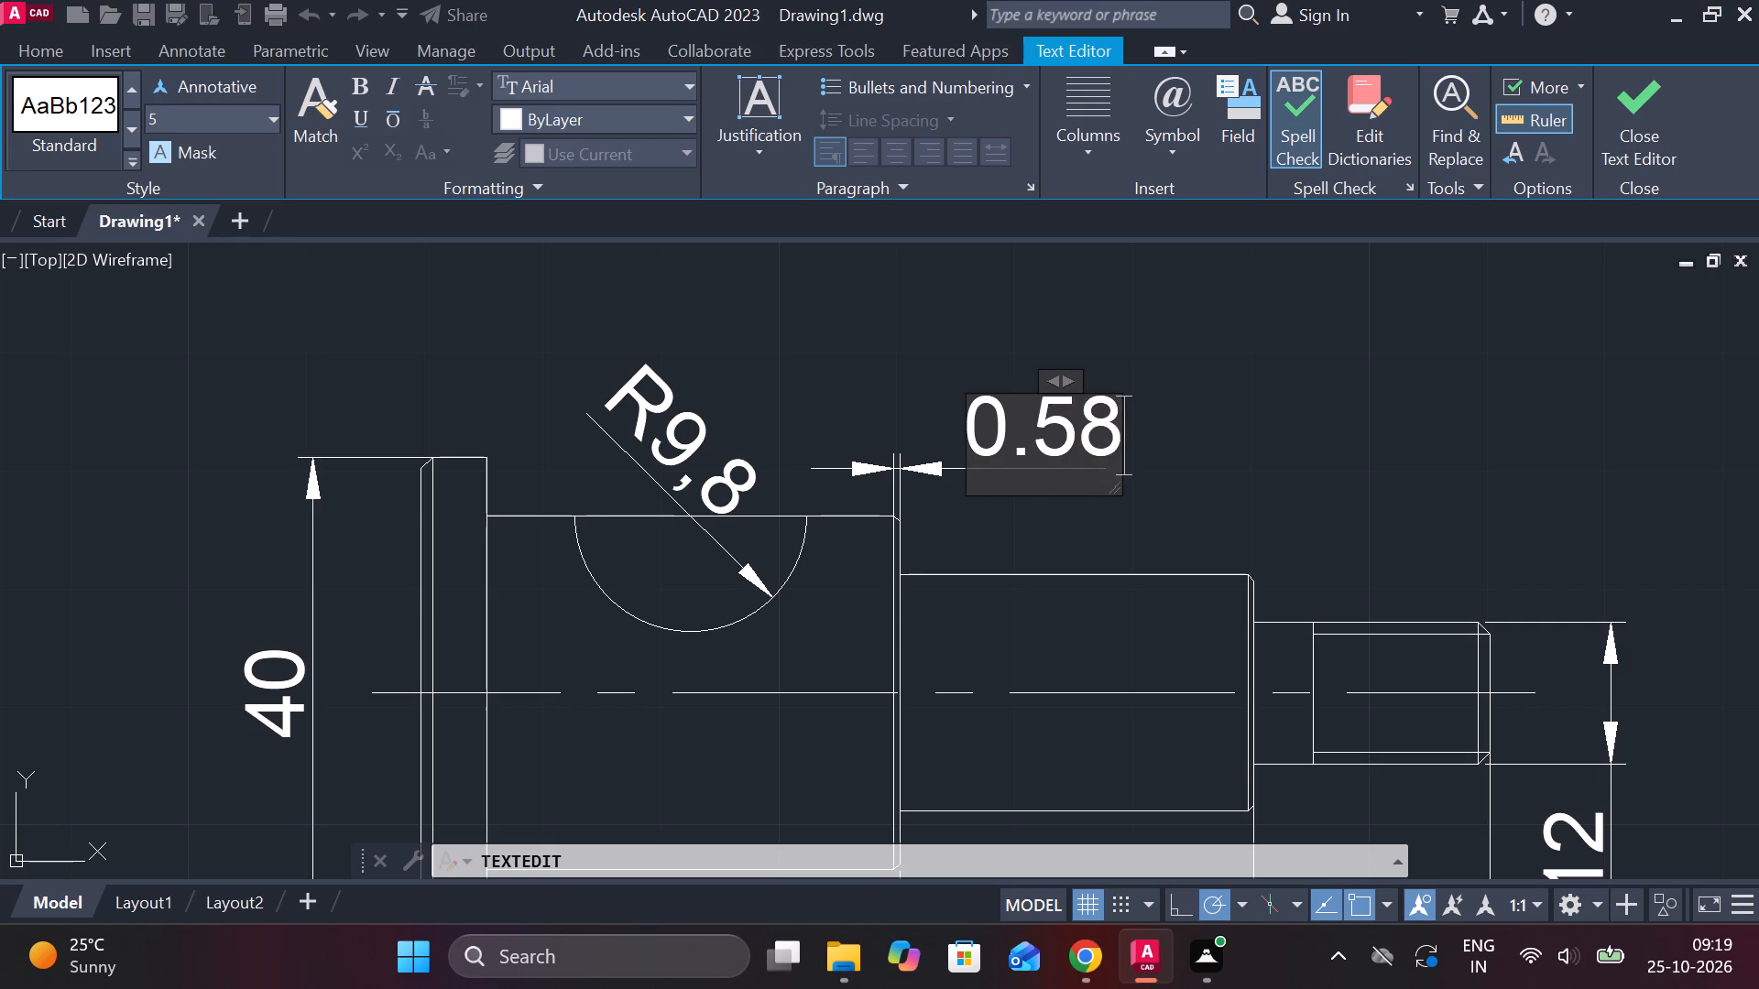
key(BackSpace)
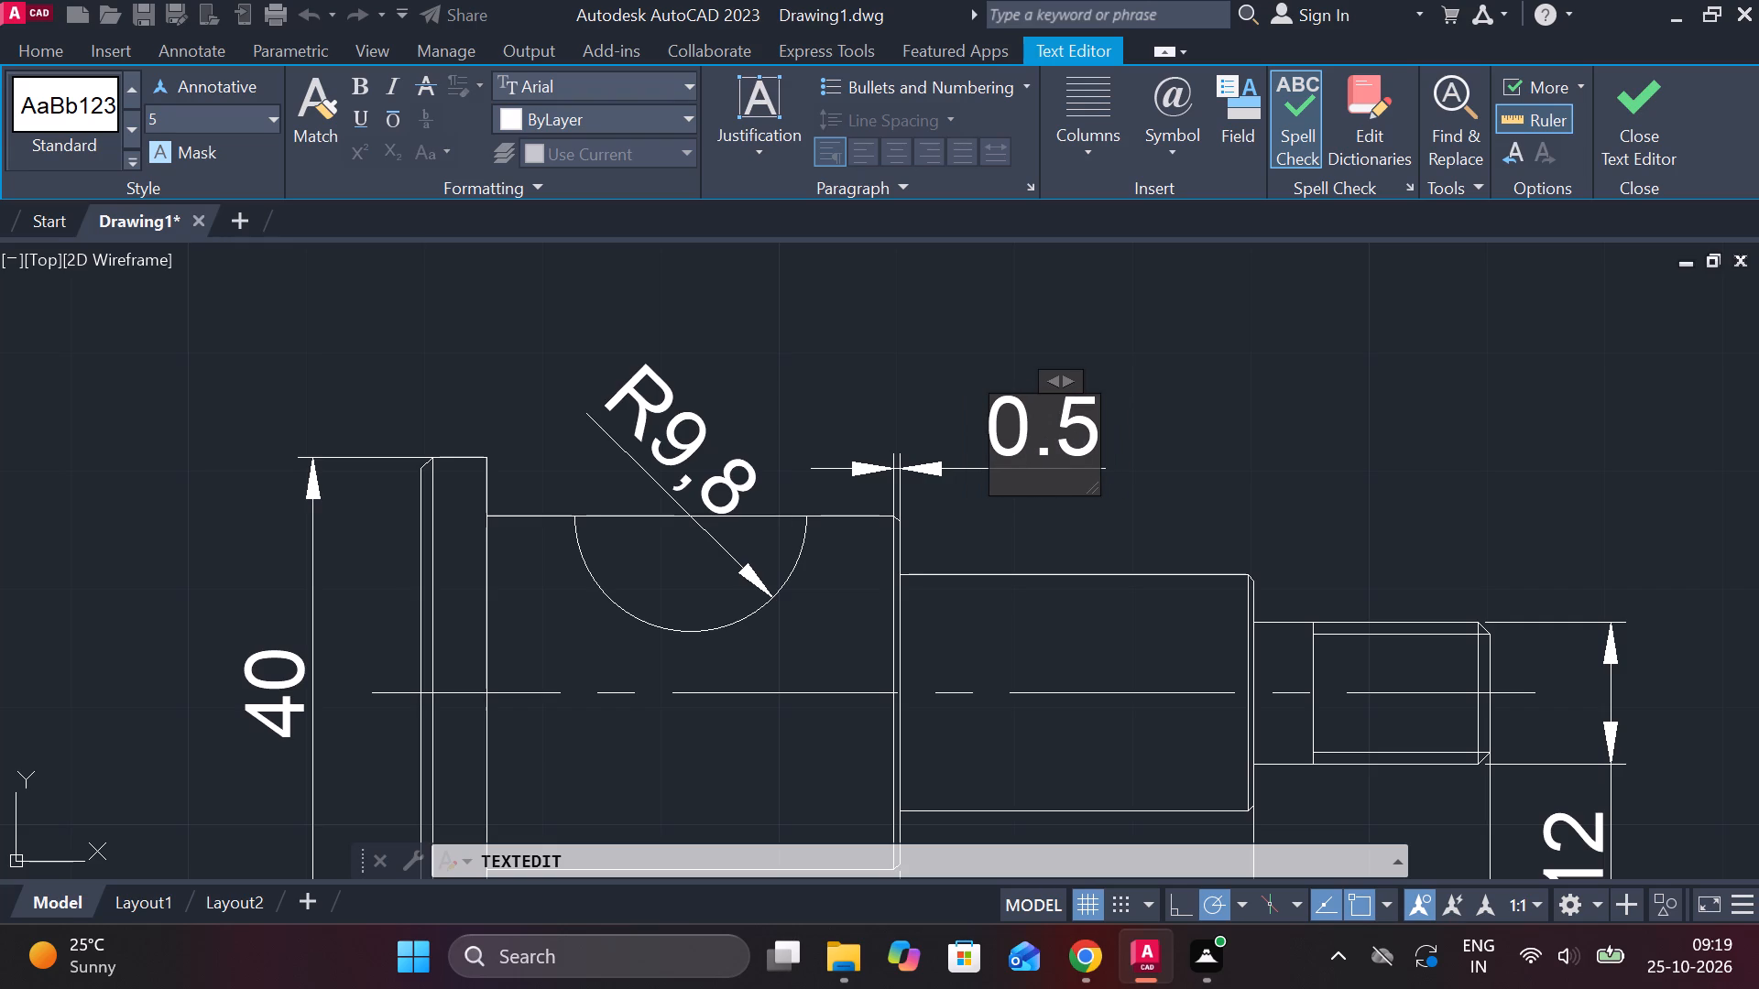
key(shift+asterisk)
text(45)
click(1647, 89)
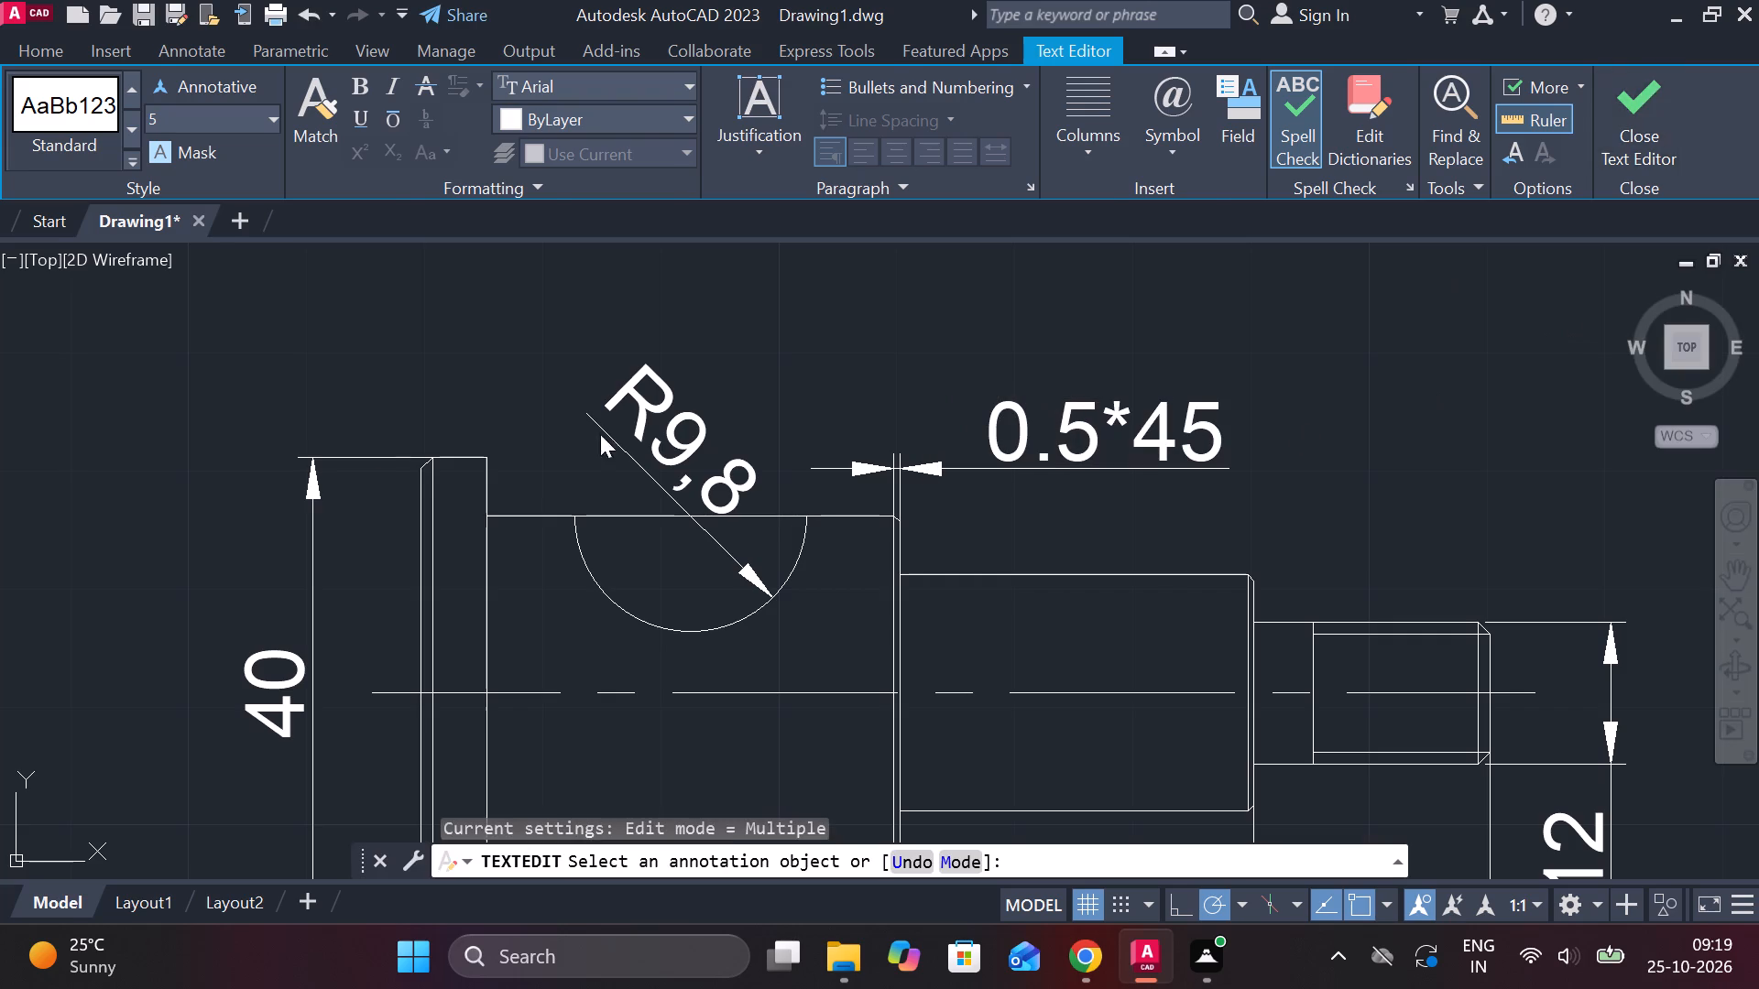
Dimension the head chamfer's width above the head, moving the text to the outer side away from the keyway radius dimension.
click(662, 75)
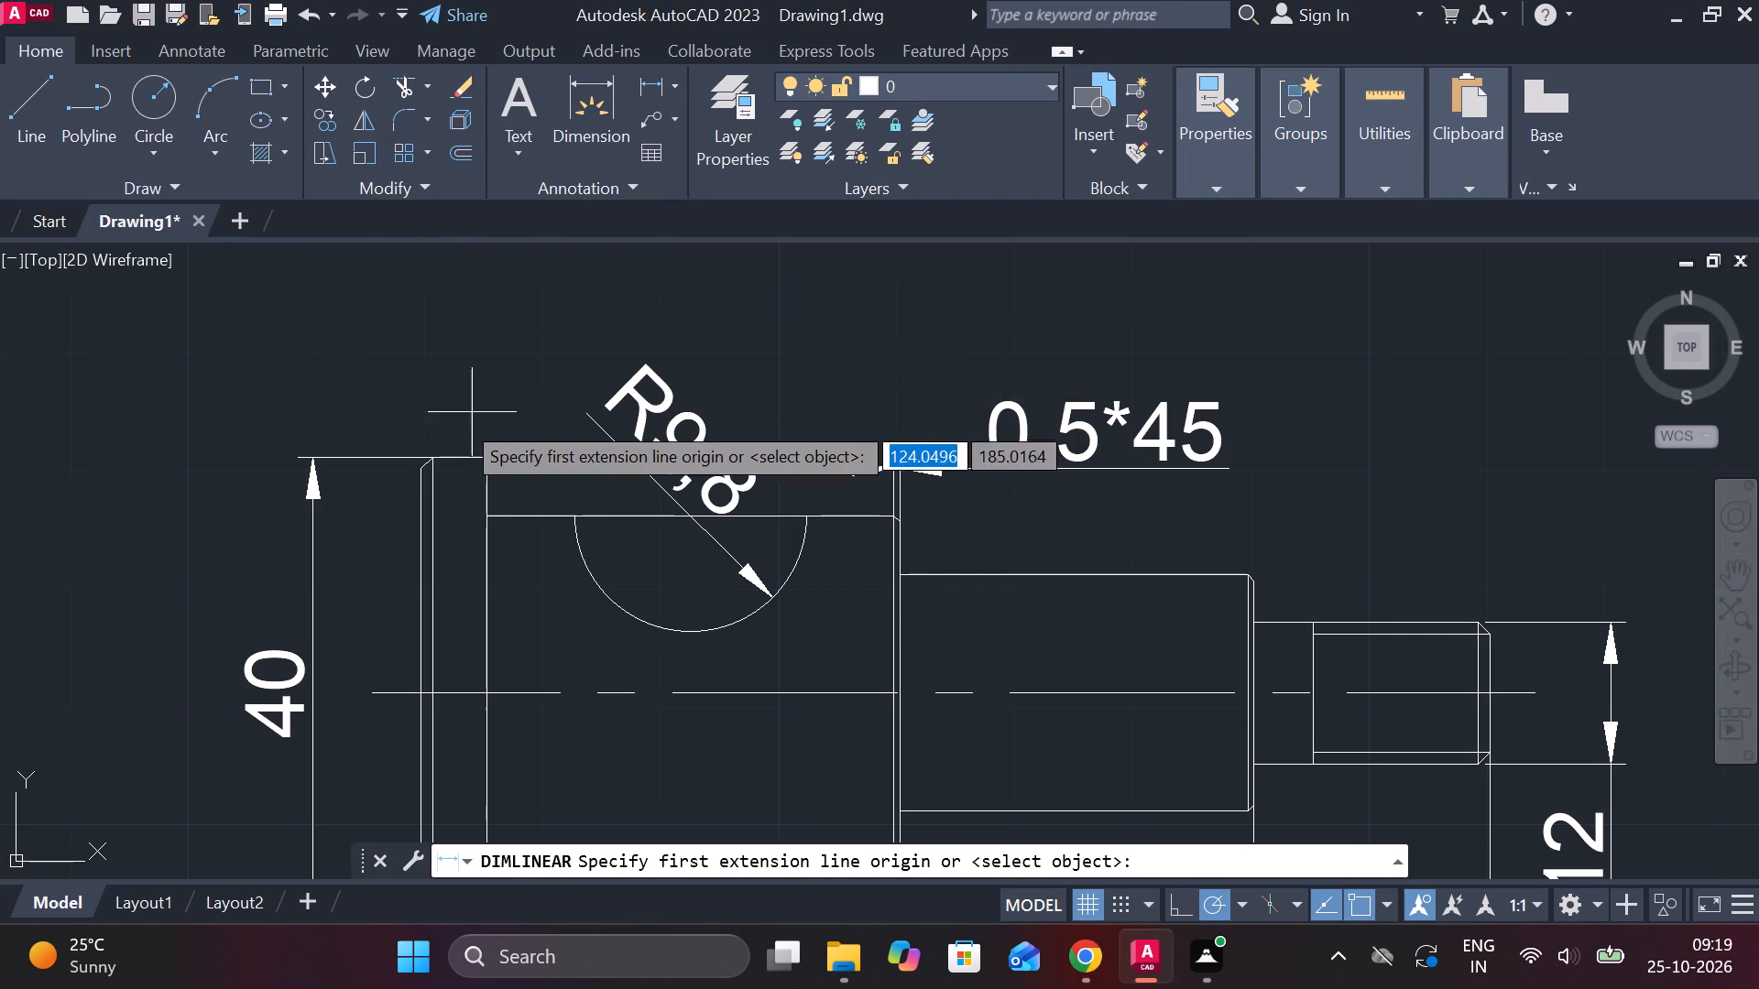
click(410, 469)
click(431, 482)
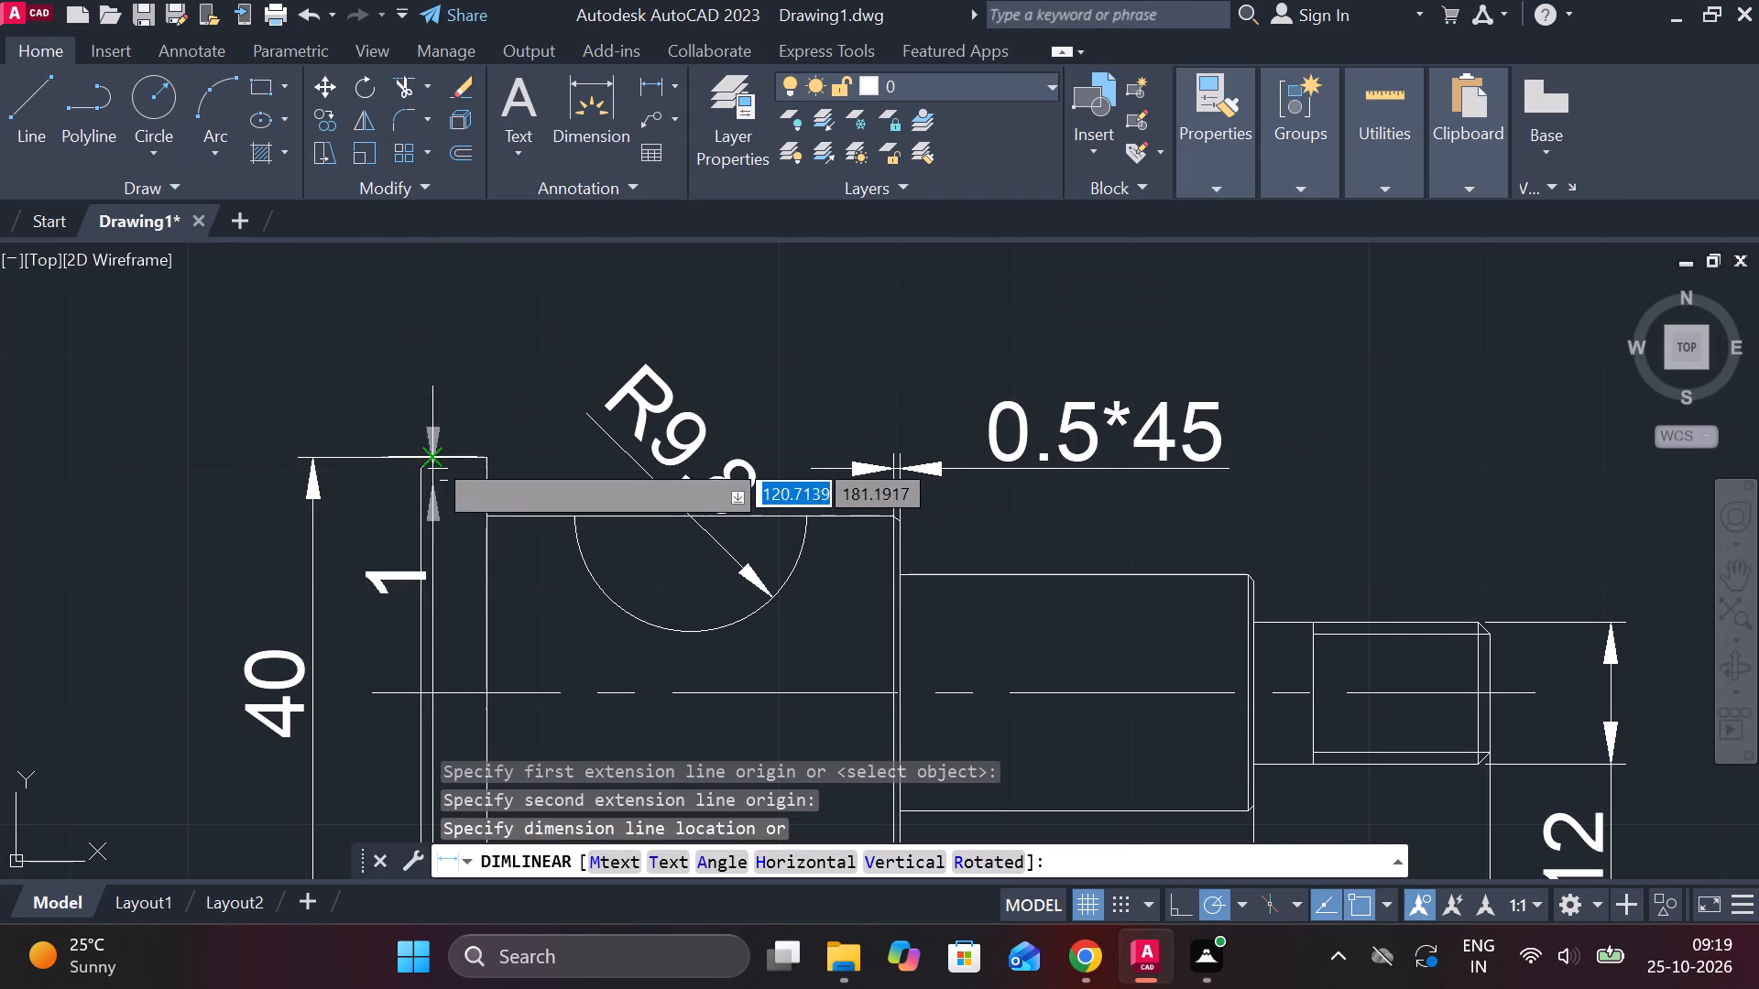
click(414, 361)
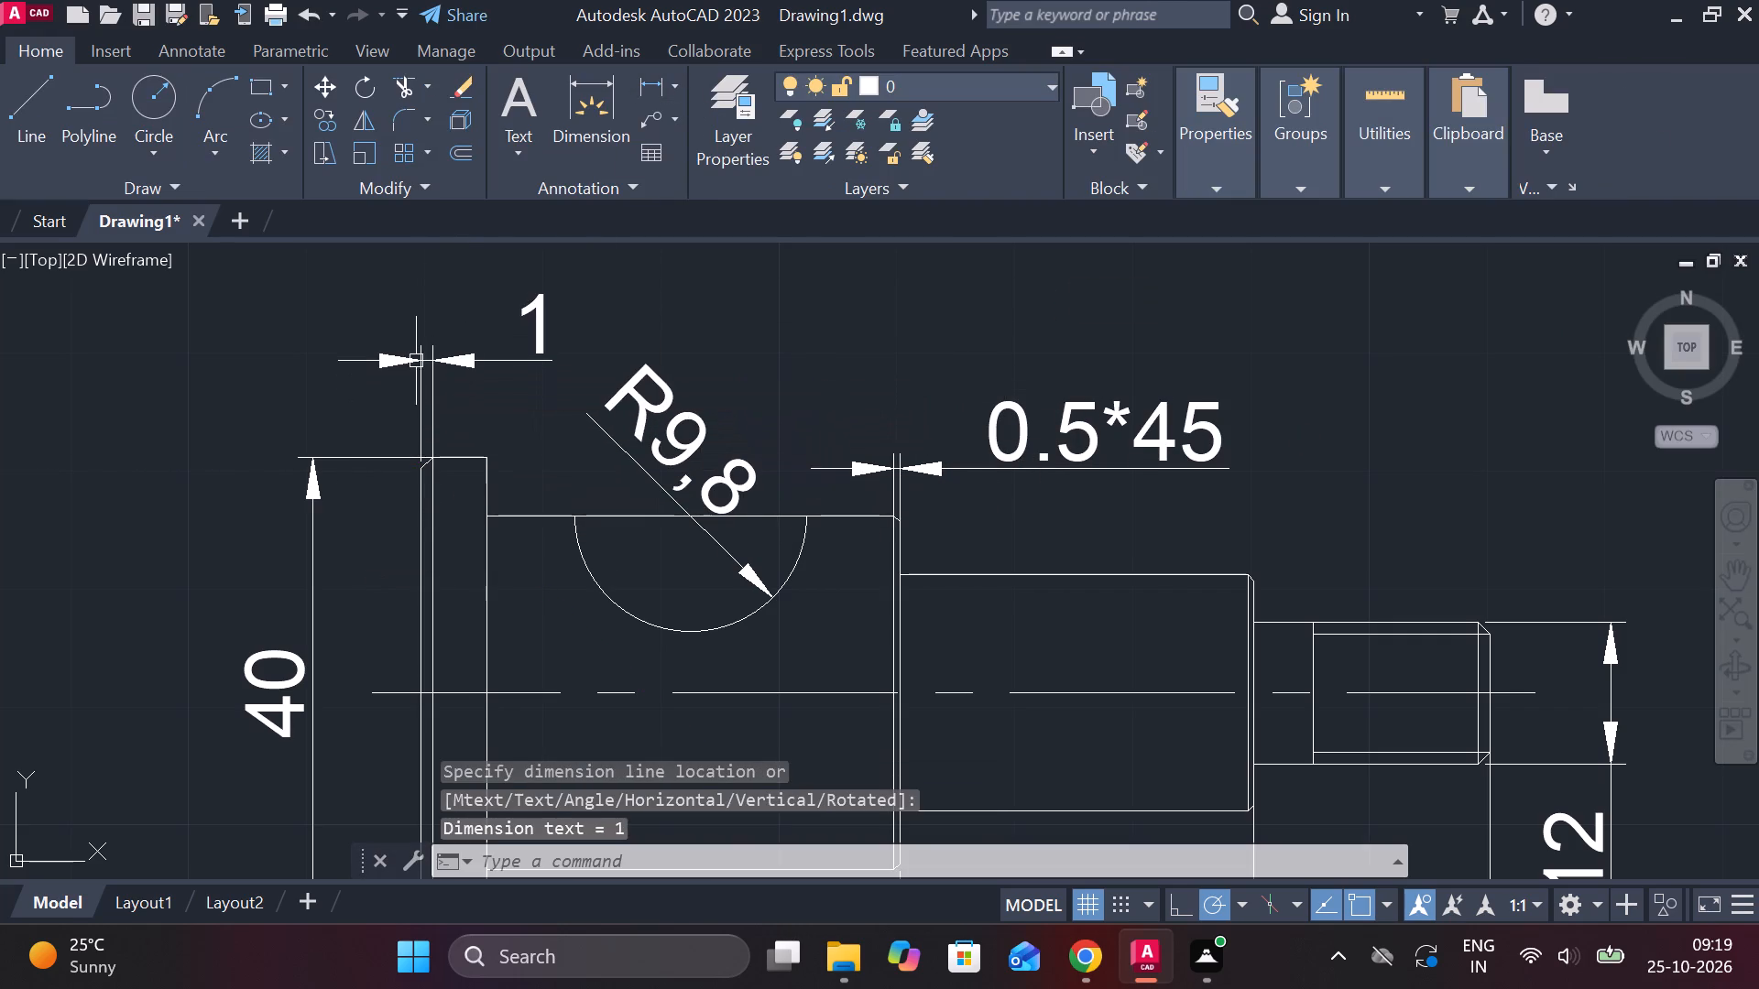
middle_drag(592, 365, 734, 341)
click(677, 320)
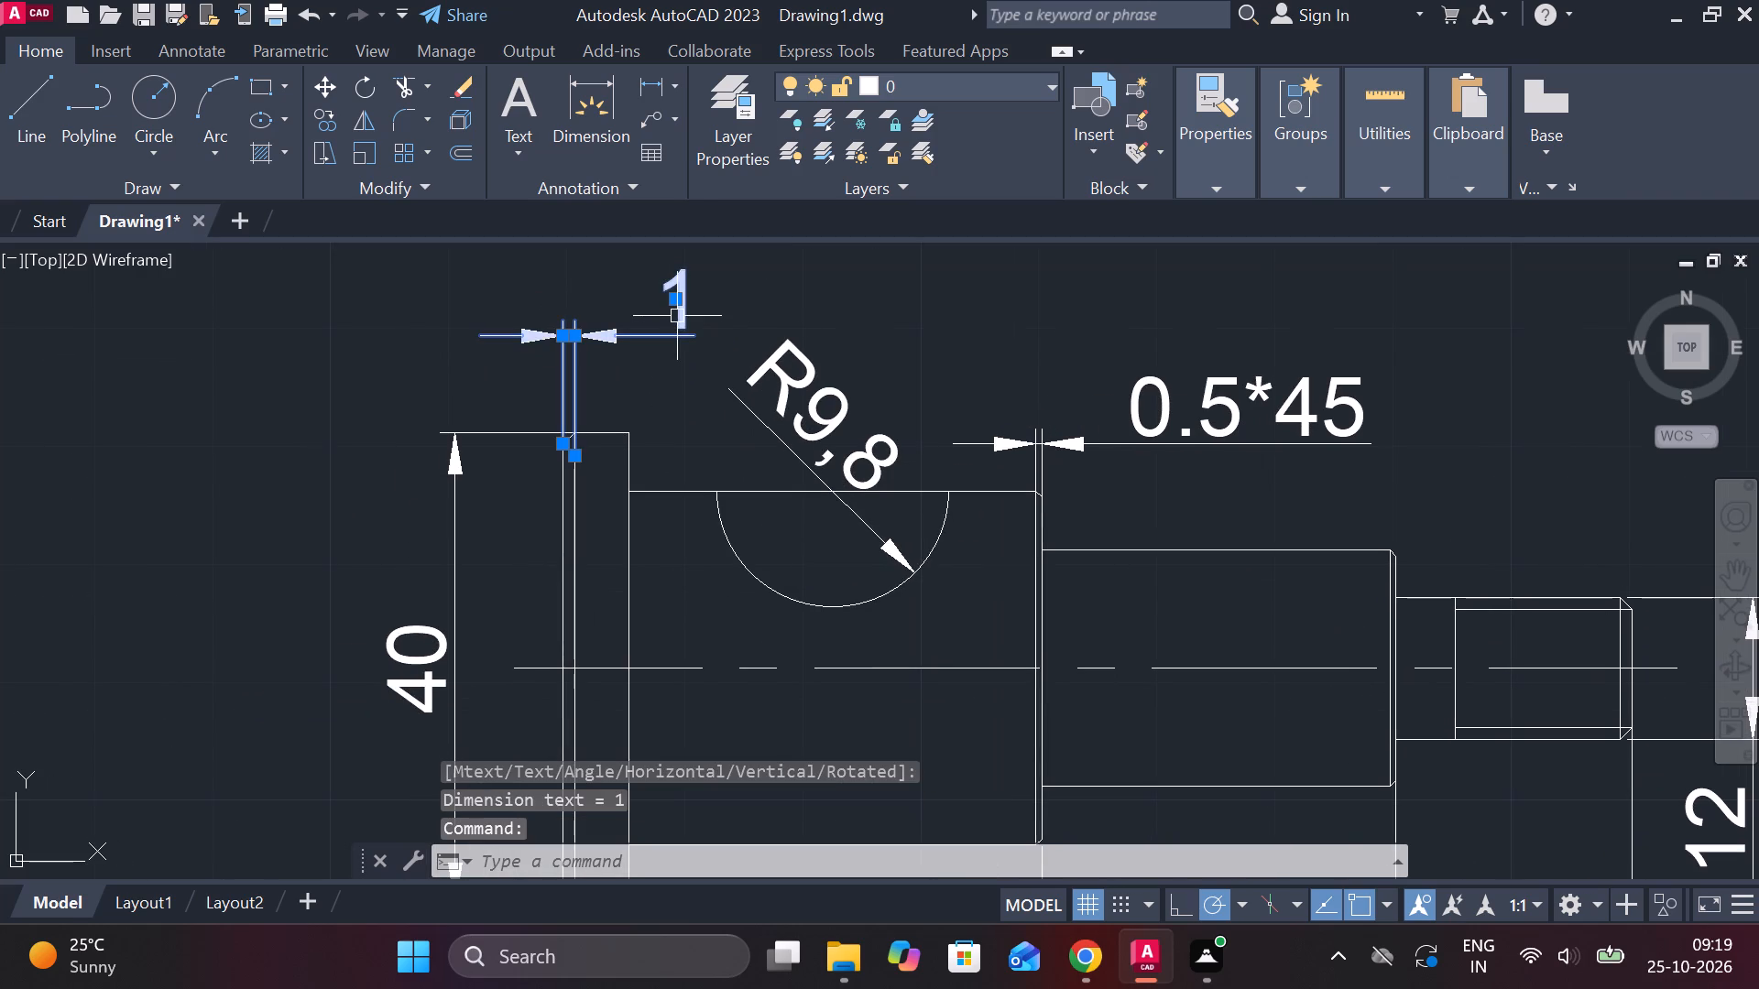
click(670, 297)
click(464, 323)
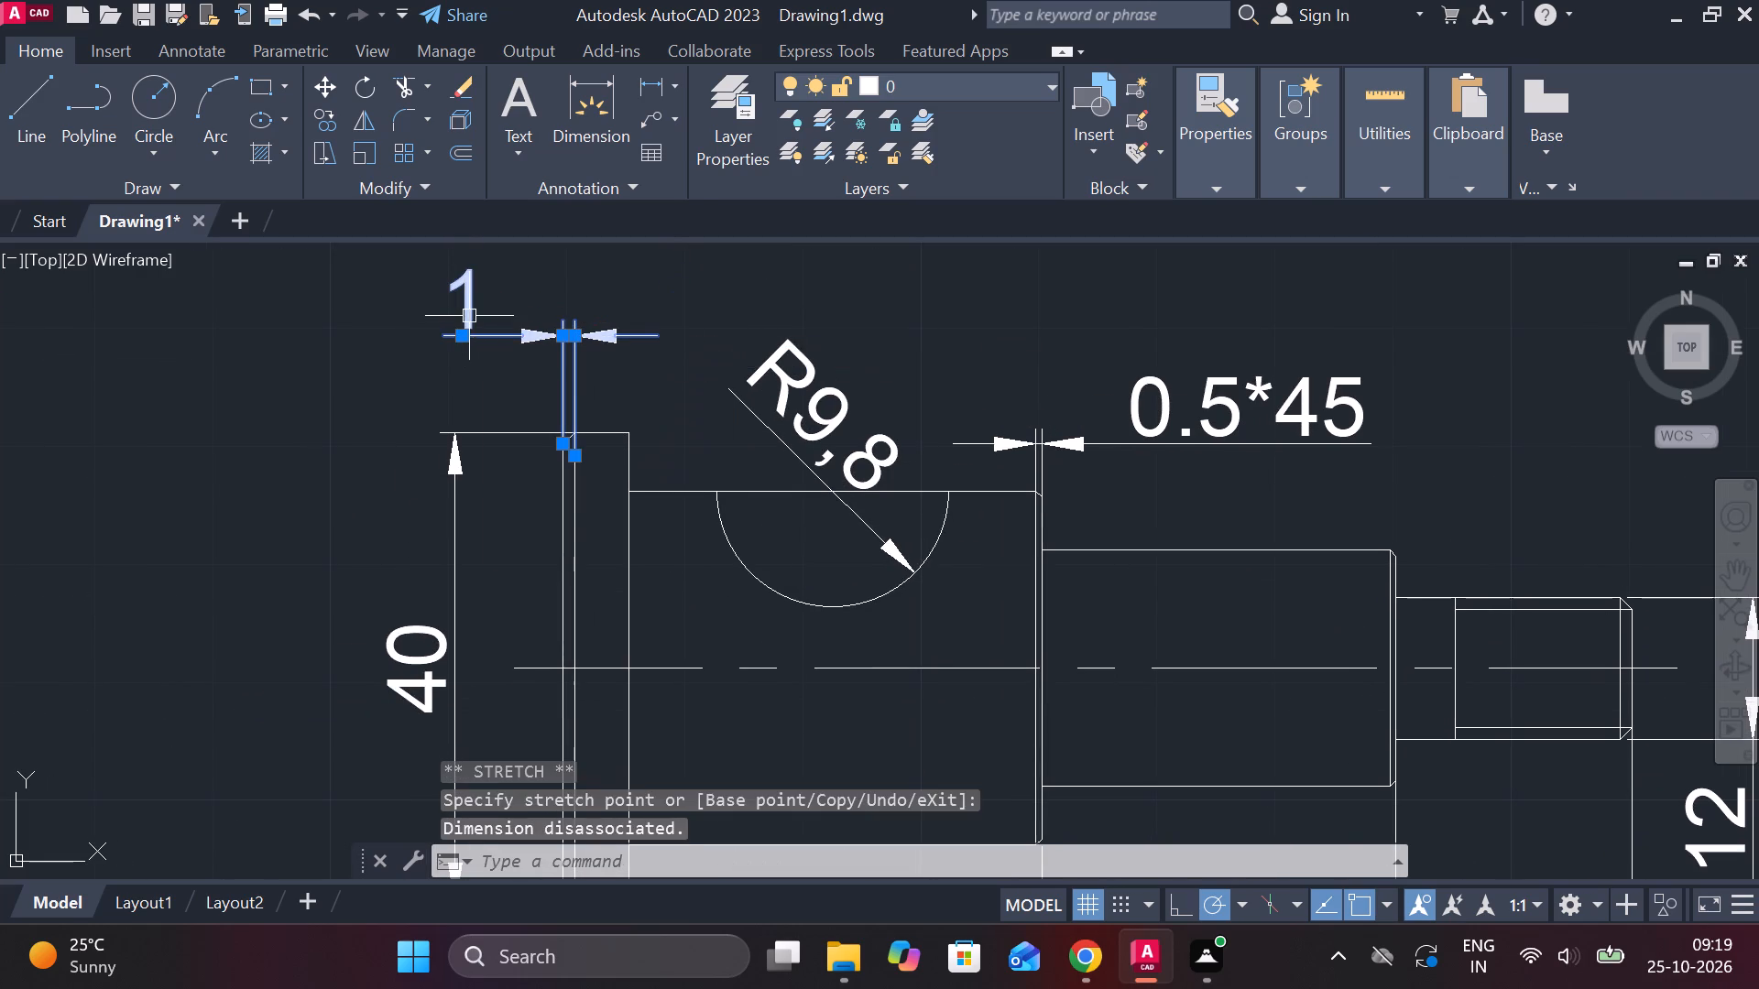
Extend the head chamfer's dimension text to read 1*45° with the degree symbol.
double_click(469, 301)
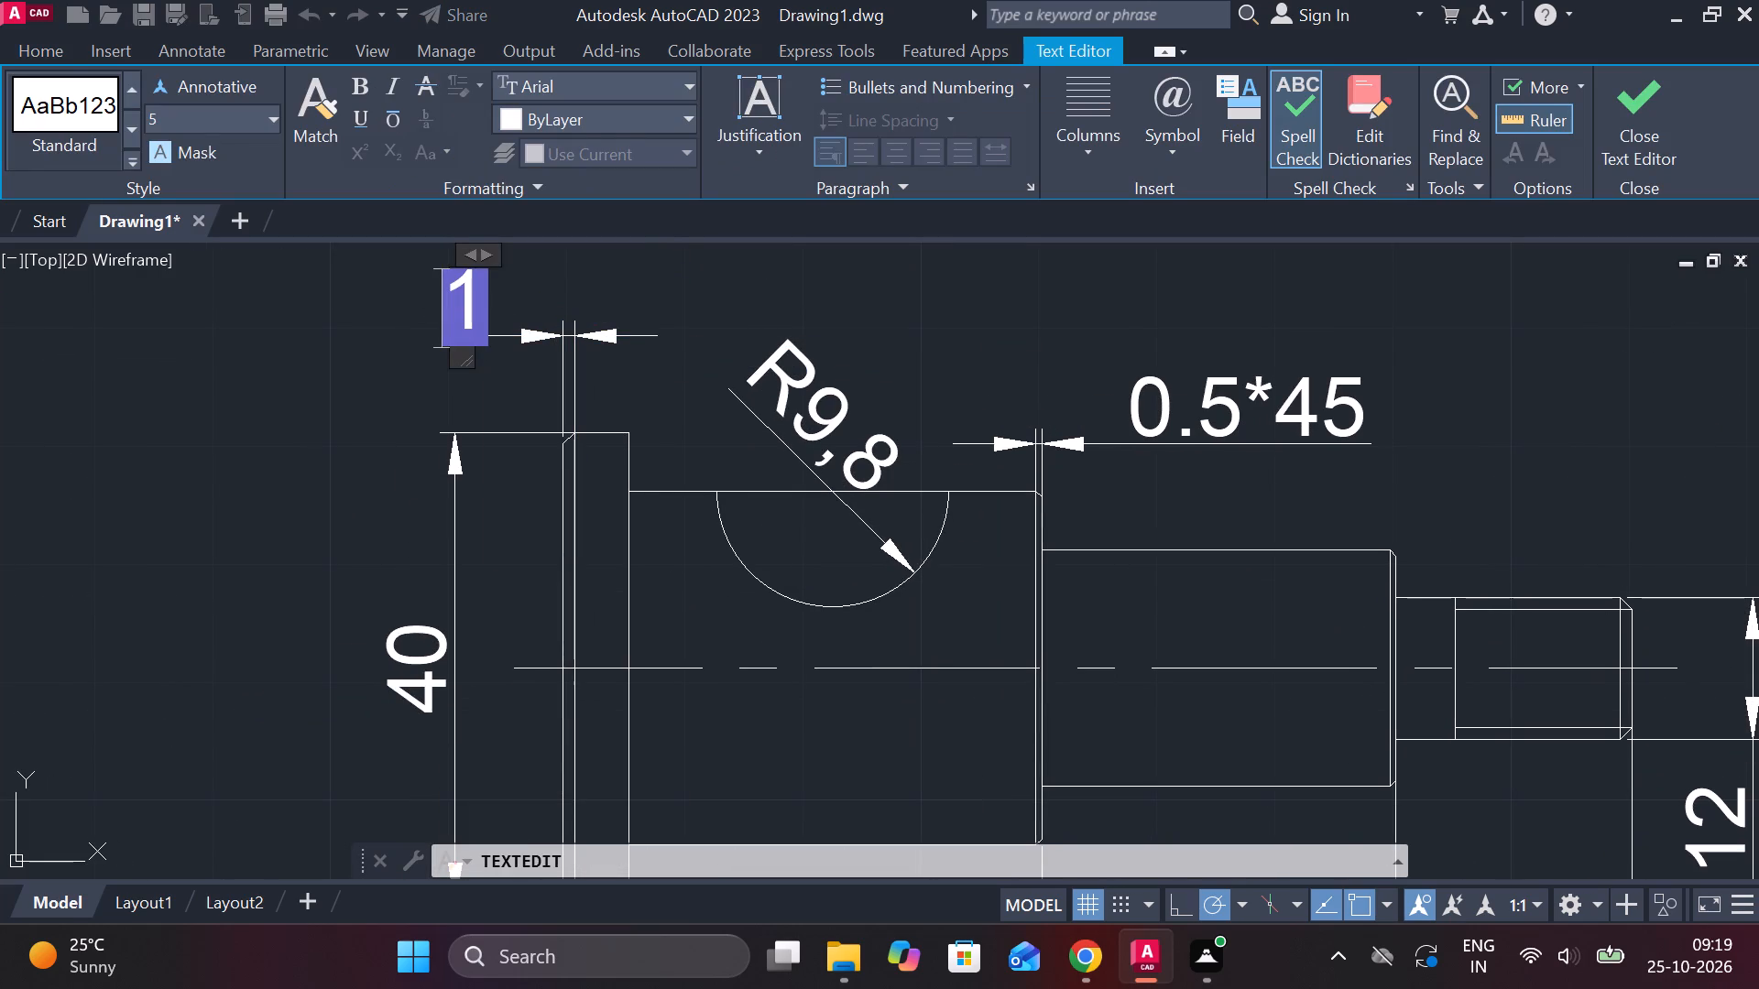
key(Right)
key(shift+asterisk)
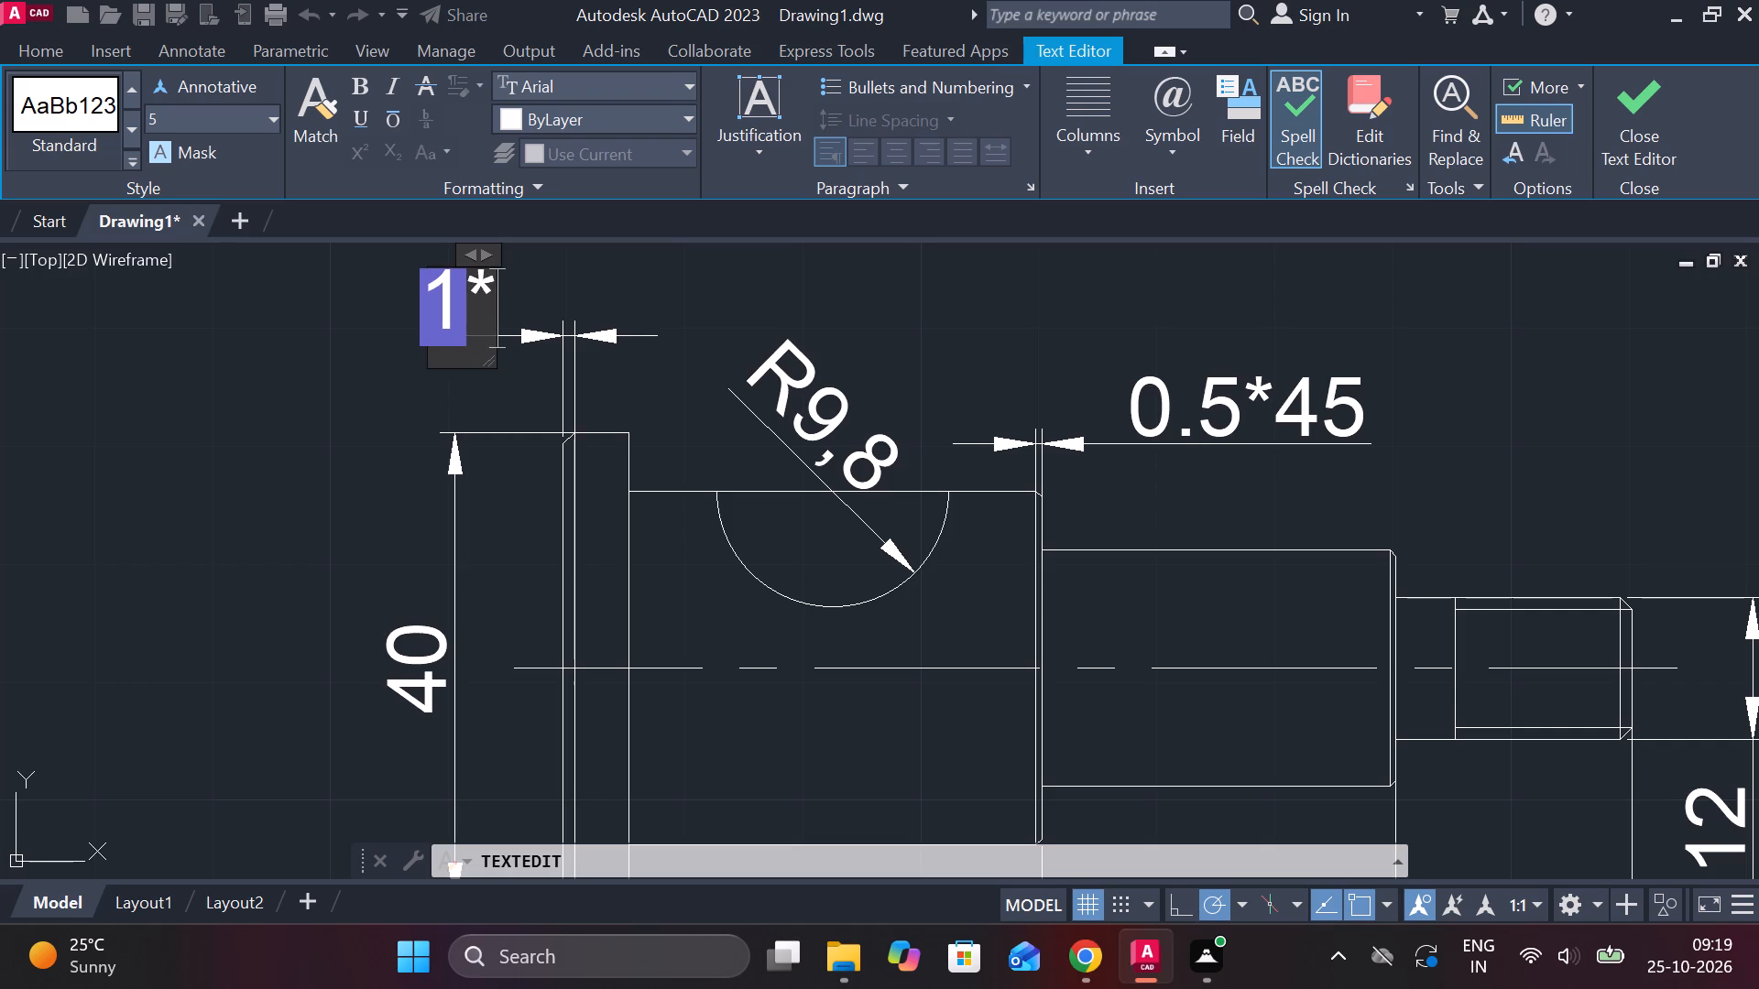
text(45)
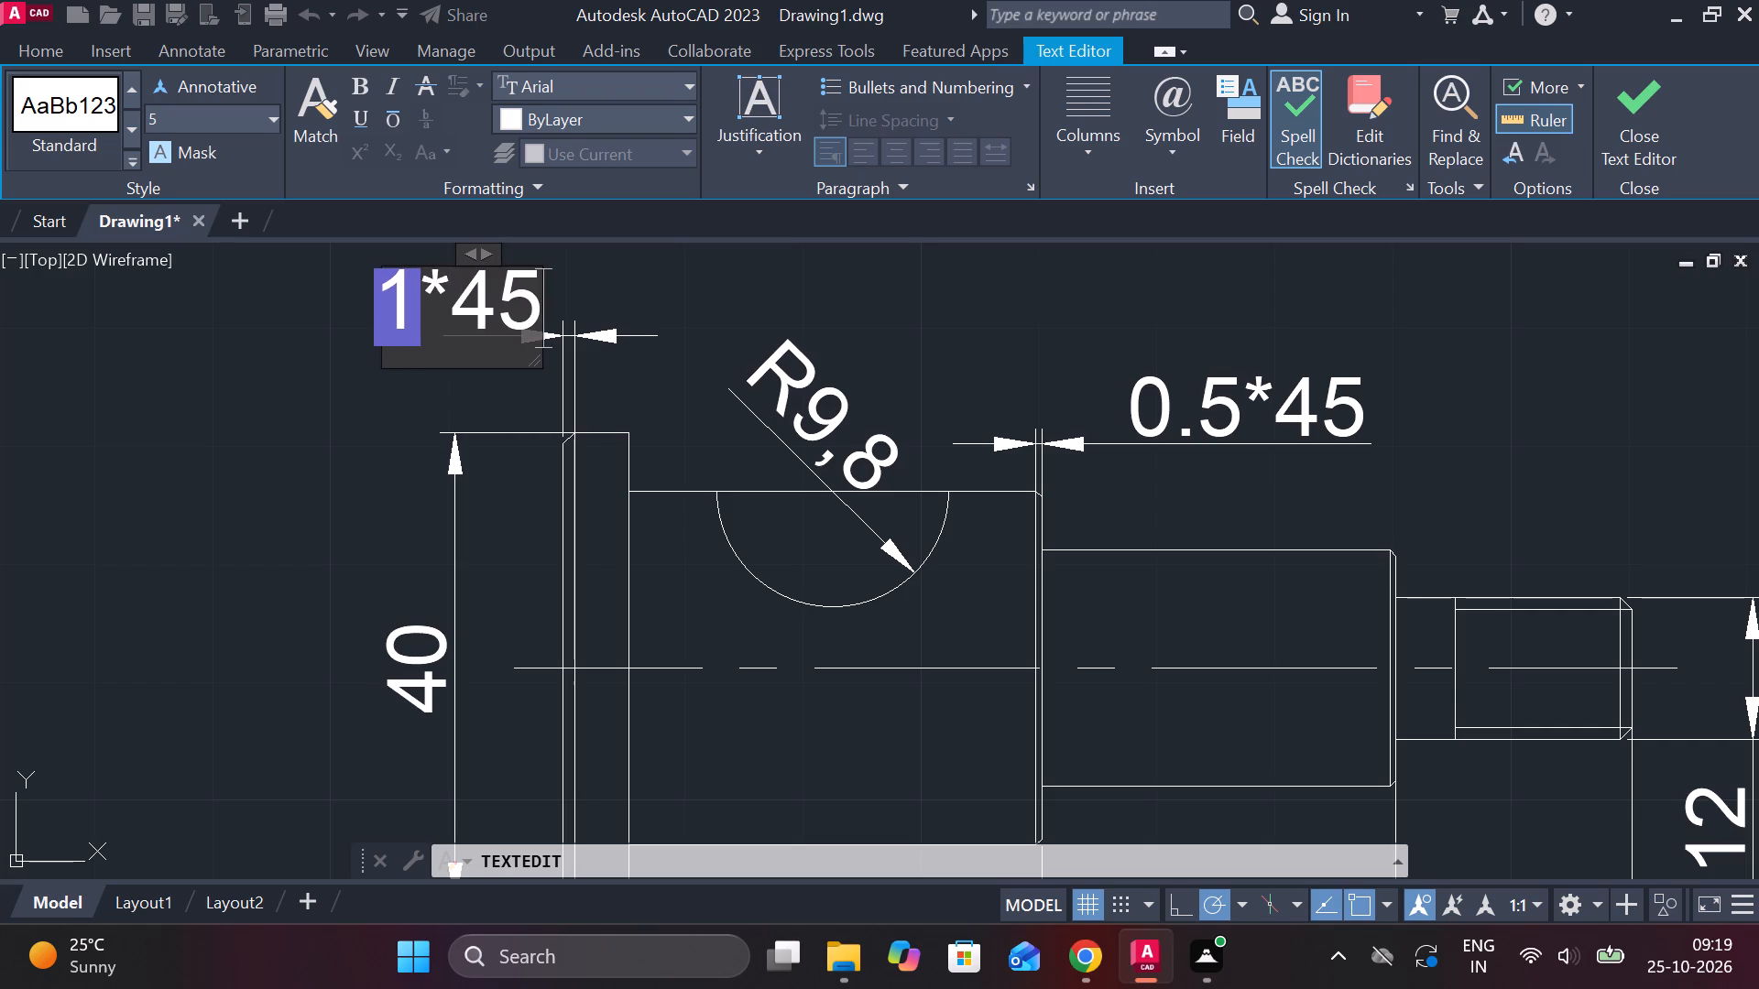
click(1177, 152)
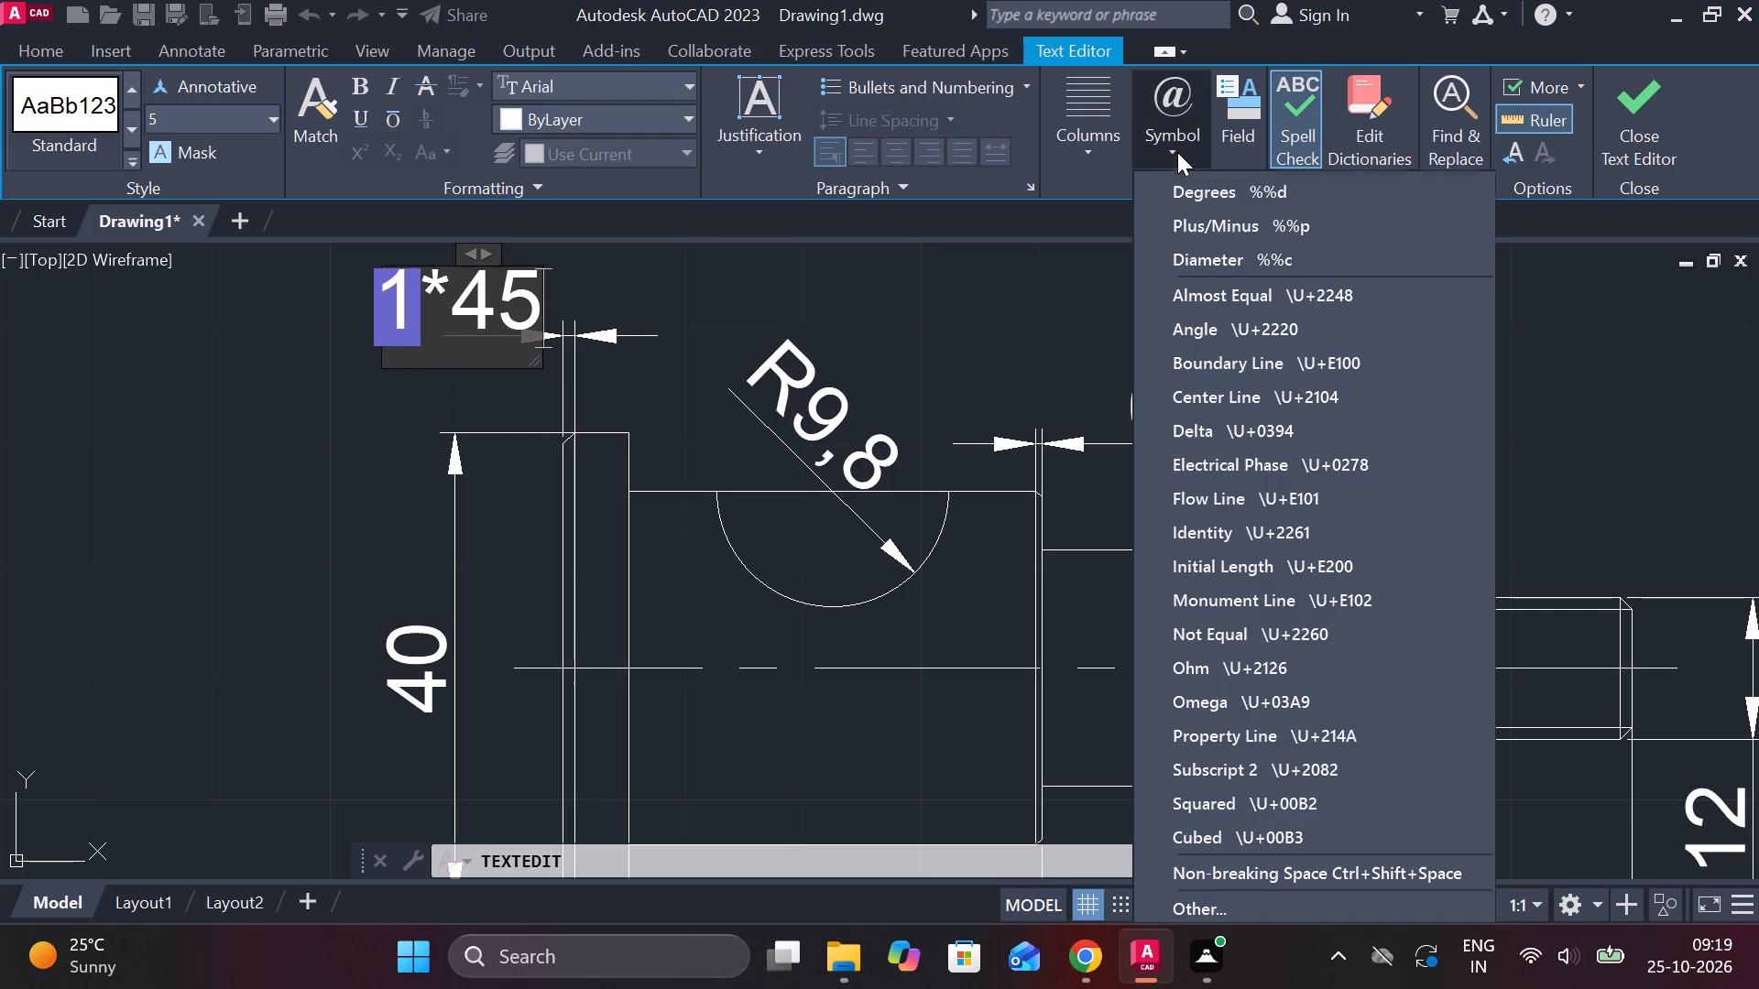
click(1220, 203)
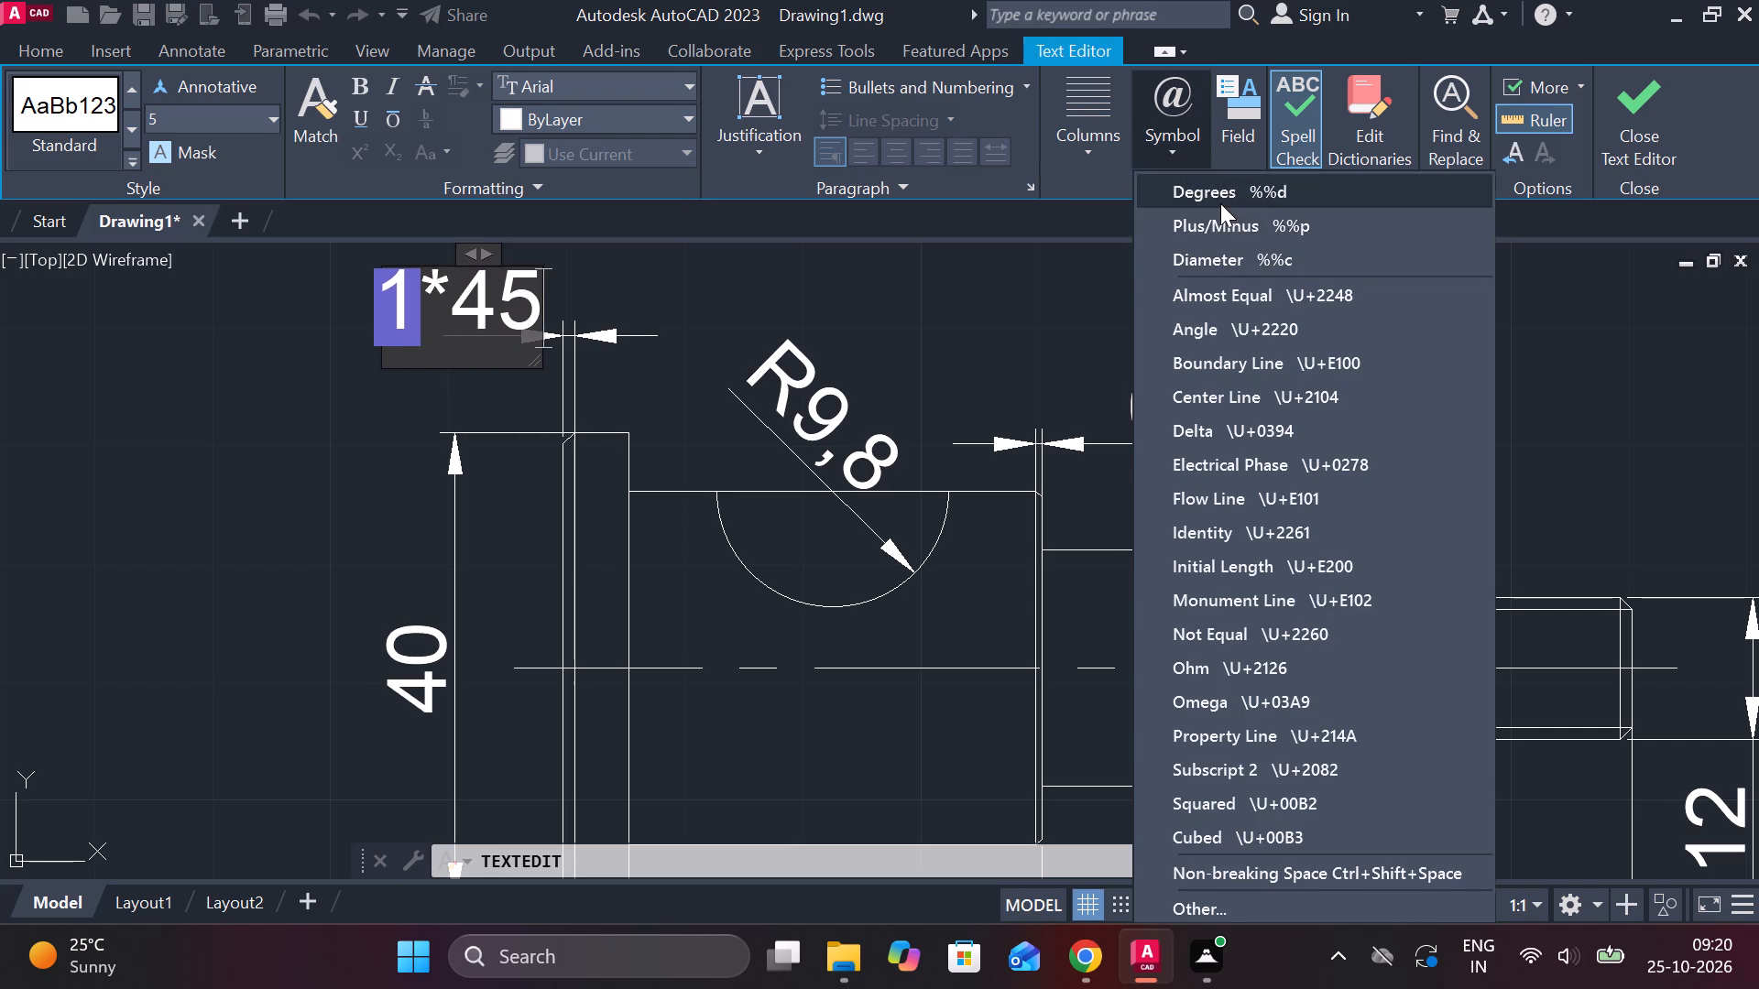
click(1622, 116)
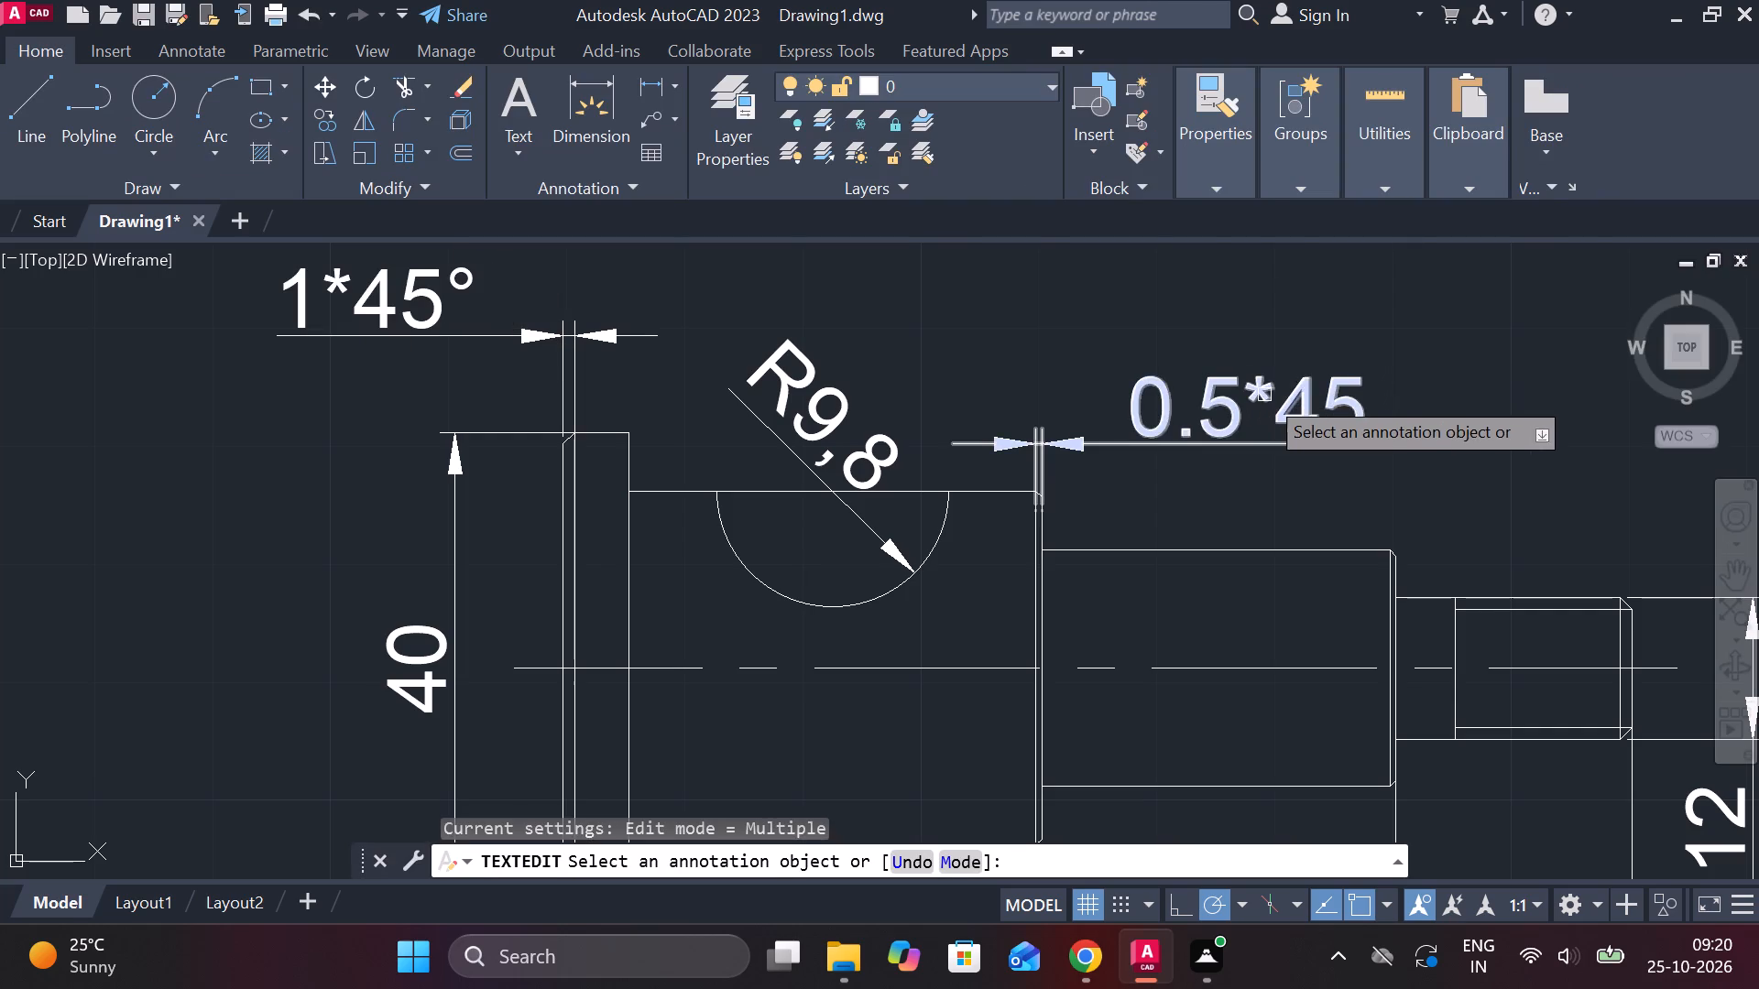
Append a degree symbol to the 35 mm section's chamfer dimension text so it reads 0.5*45°, and finish text editing.
double_click(1296, 399)
key(Right)
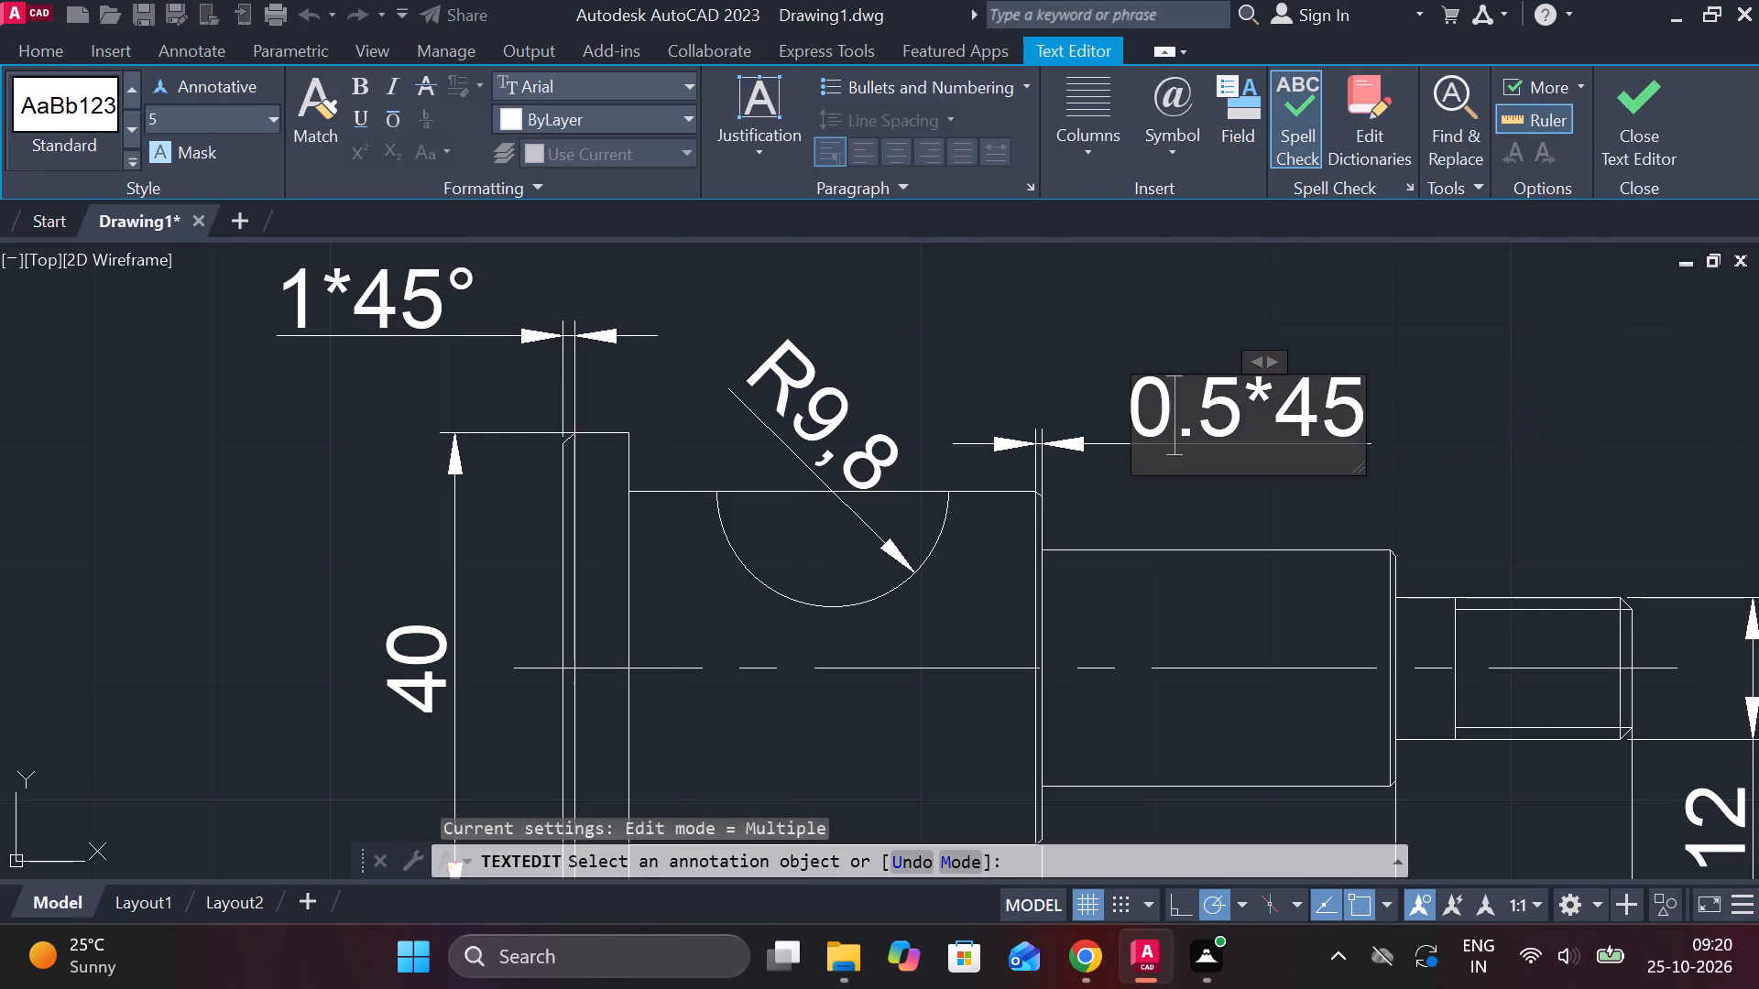
key(Right)
key(Right)
key(Right)
key(Right)
key(Right)
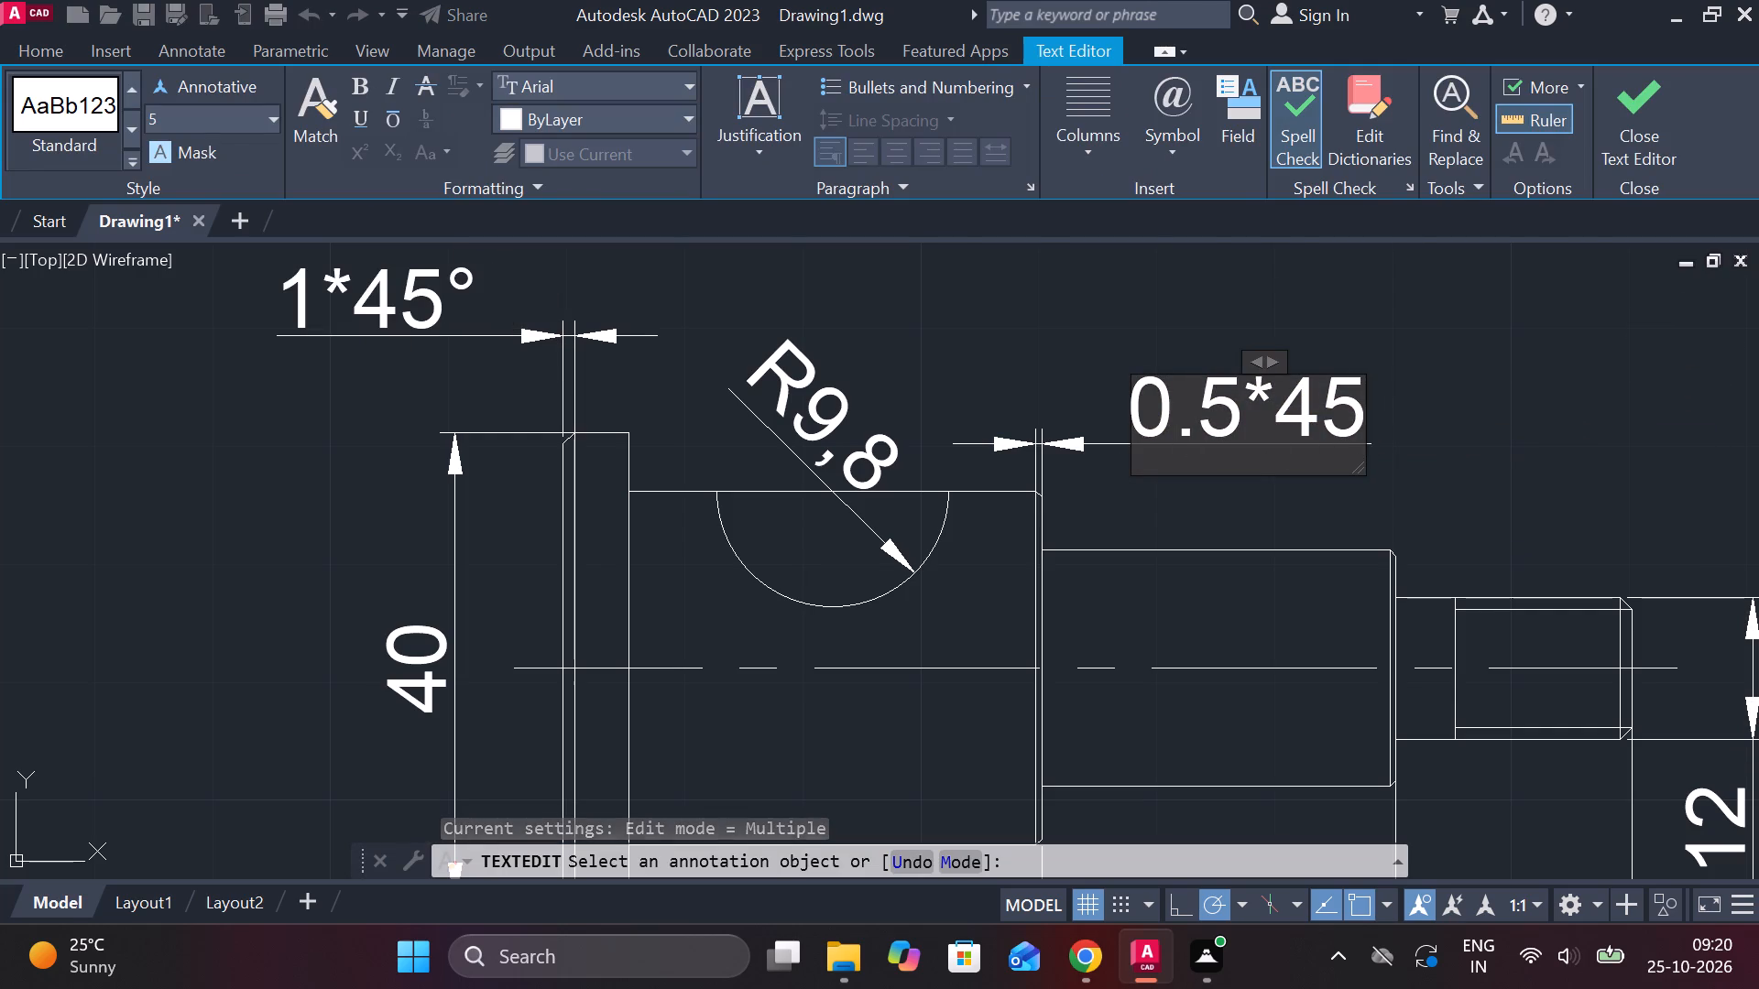
click(1179, 158)
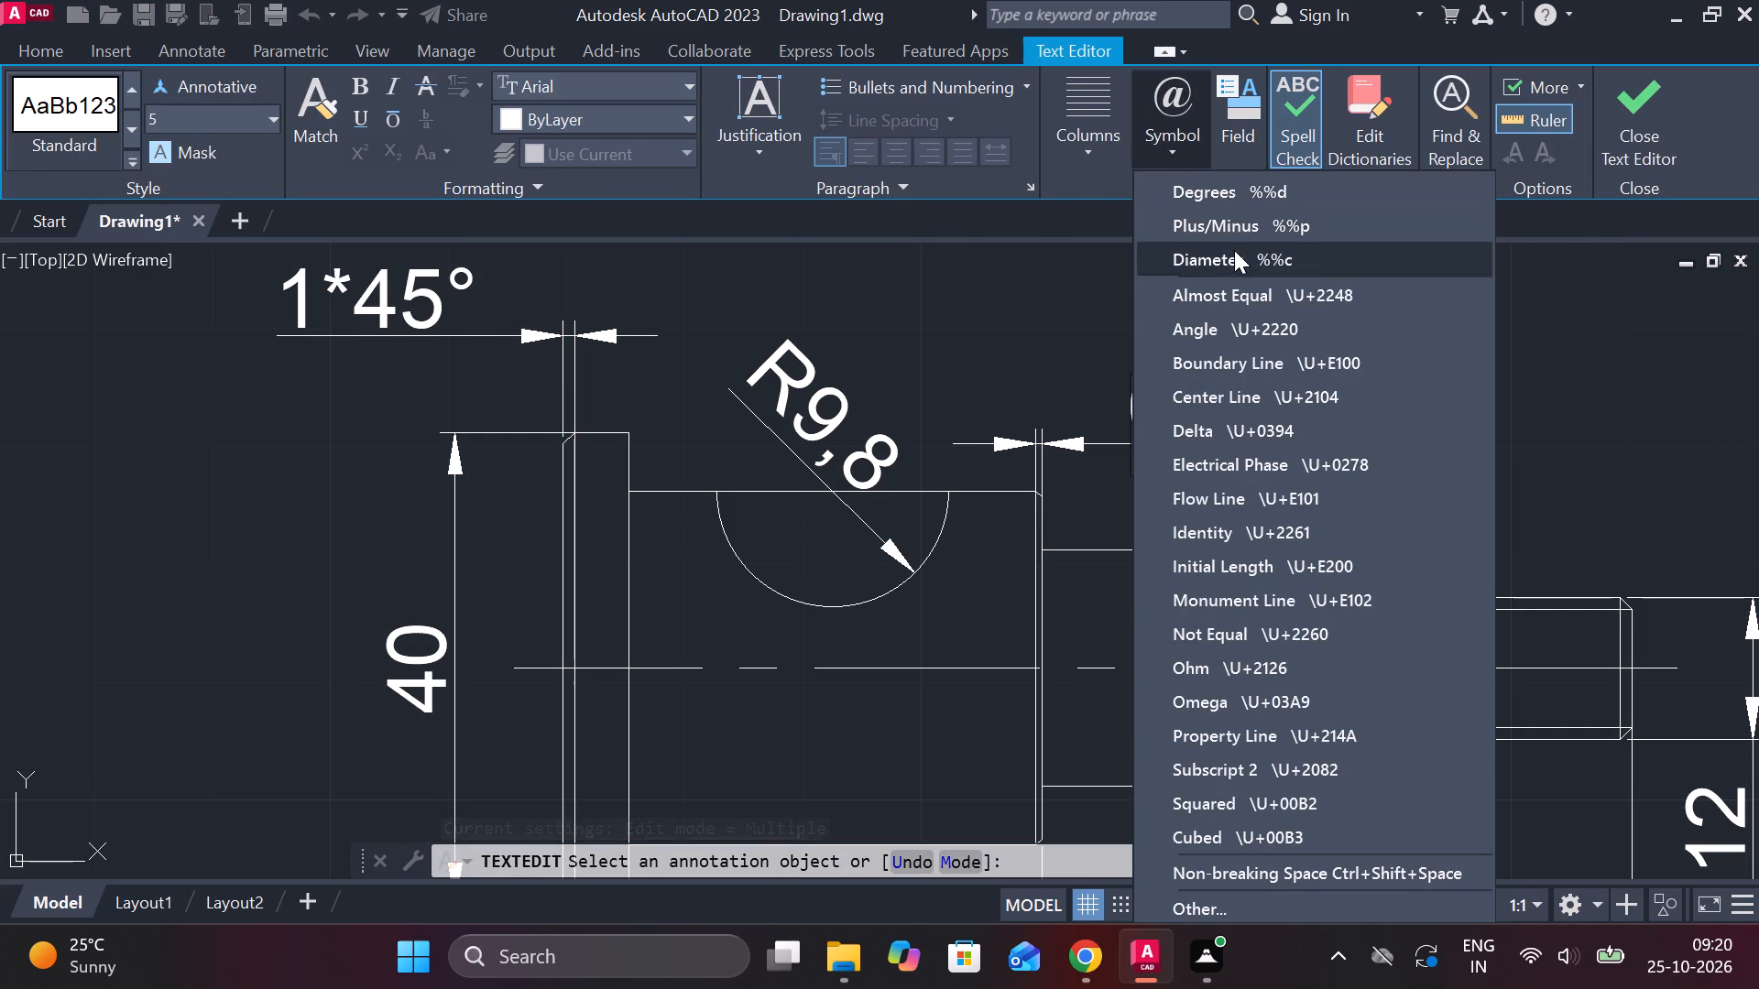
click(1218, 199)
click(1629, 164)
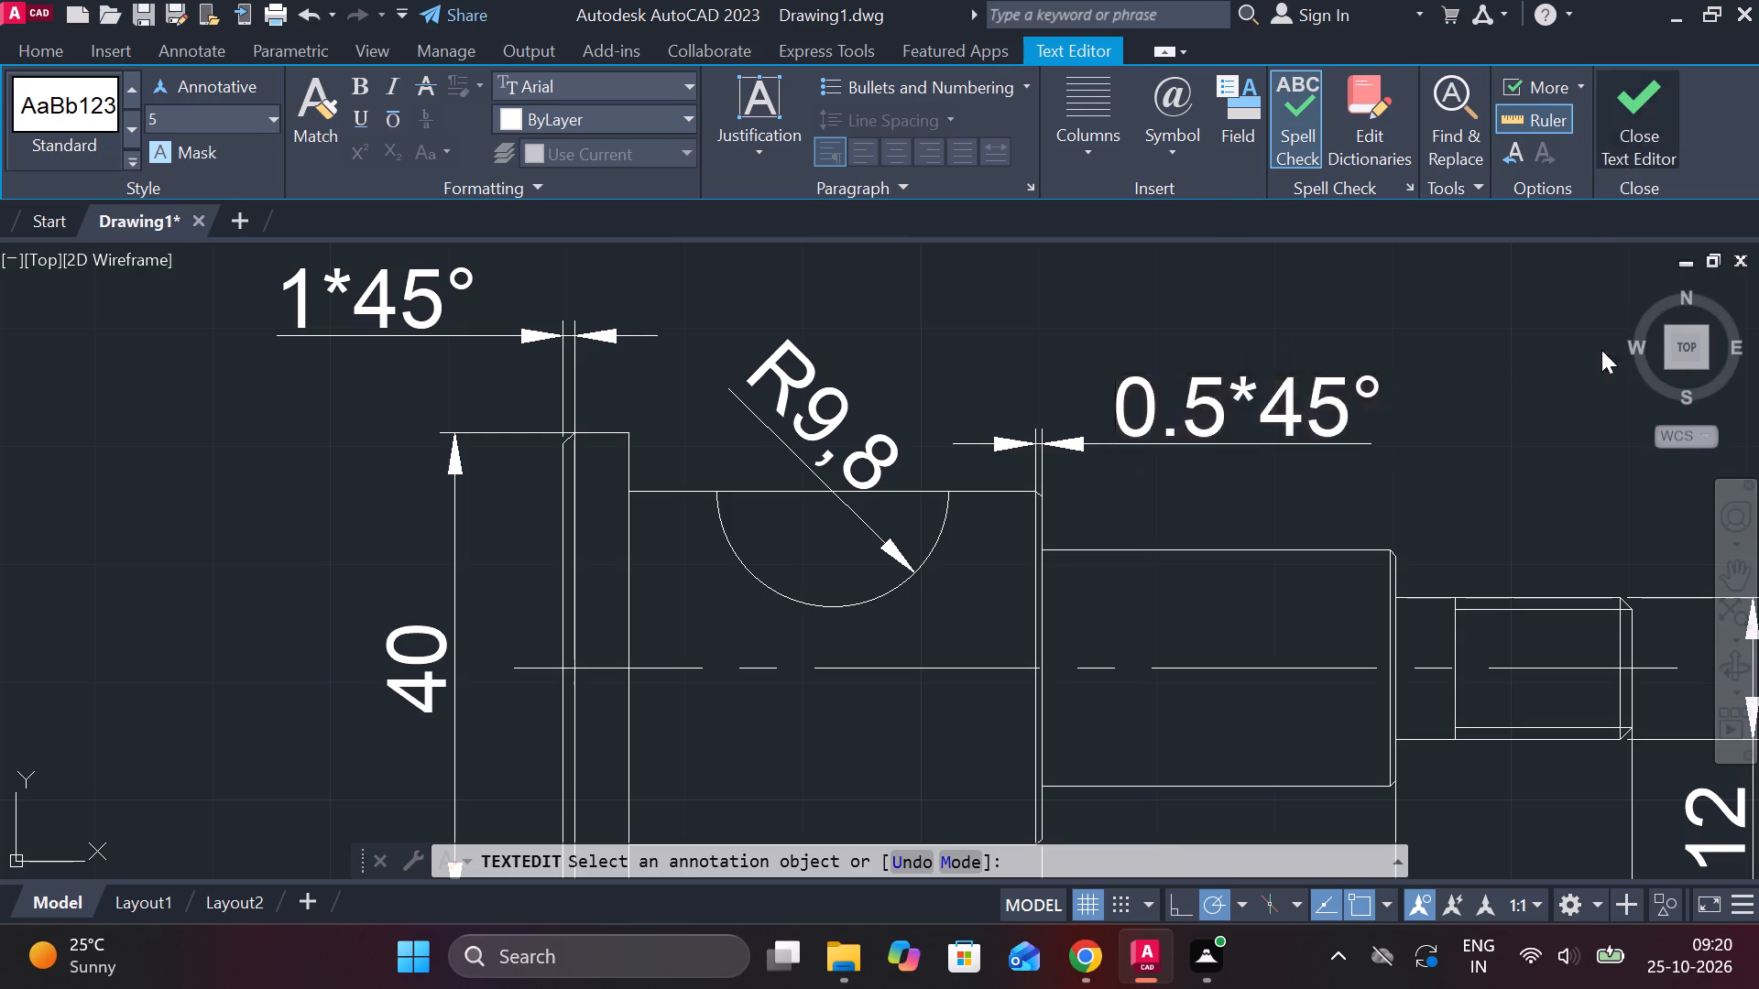
scroll(1374, 386, down, 1)
middle_drag(1385, 406, 1165, 389)
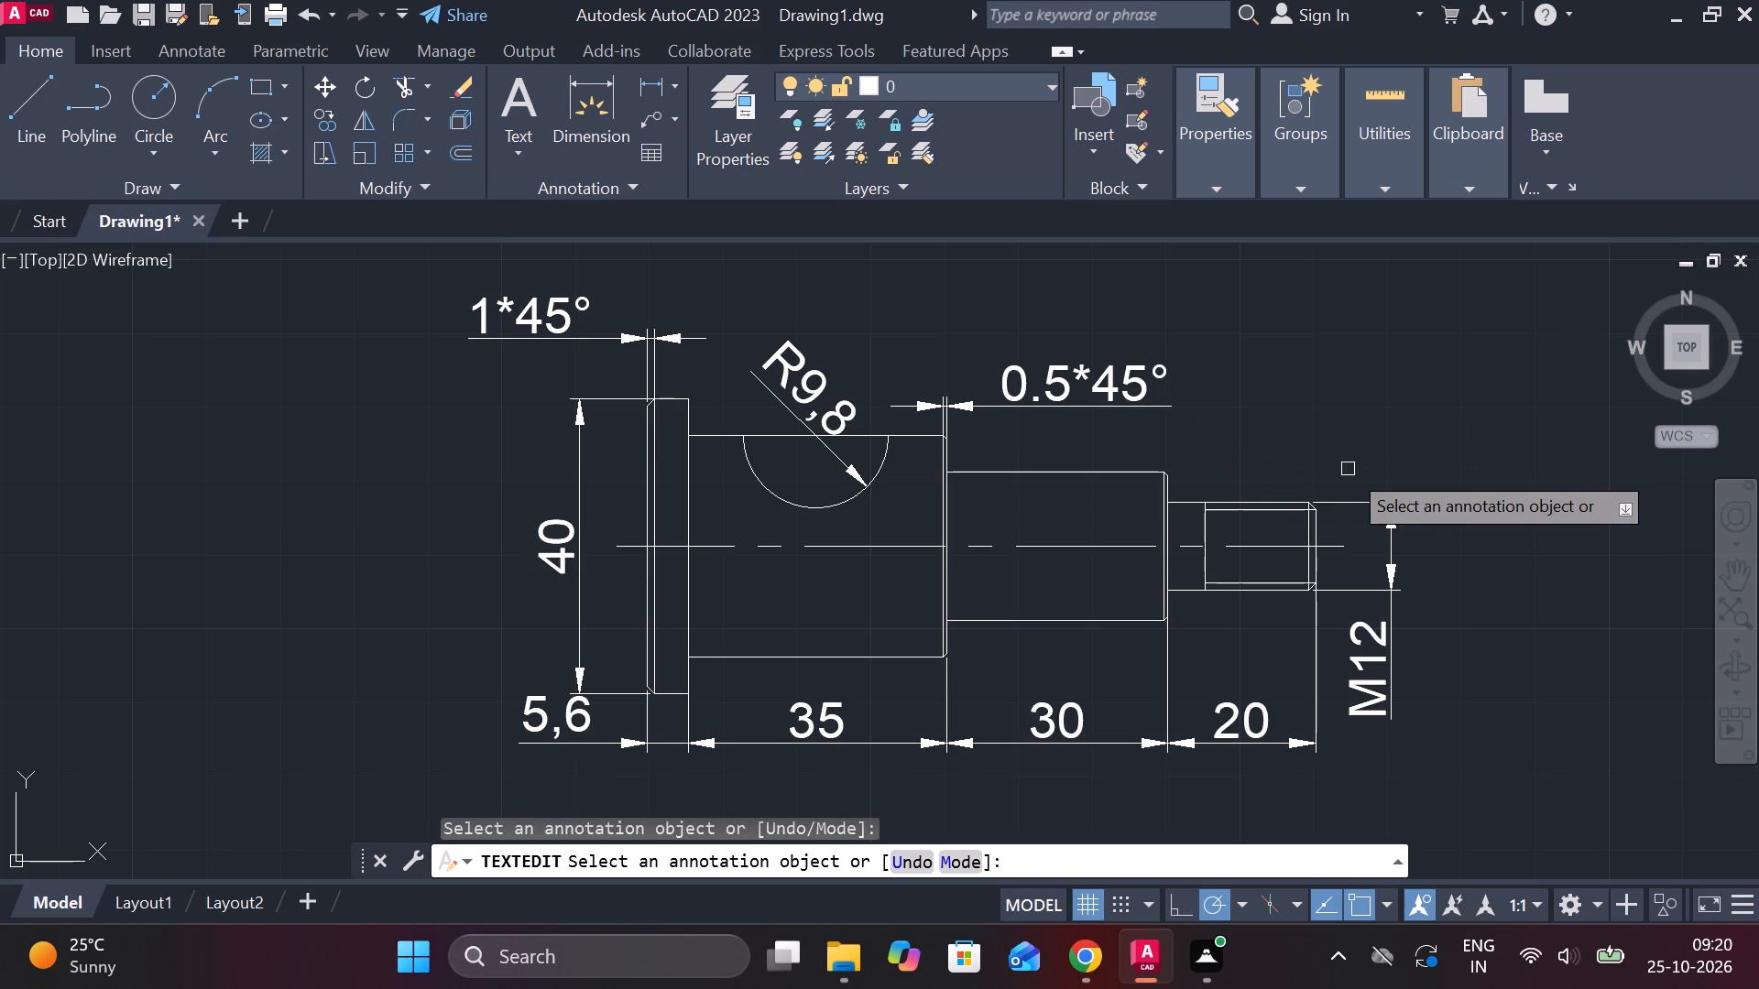
scroll(1354, 469, down, 2)
middle_drag(1433, 487, 886, 543)
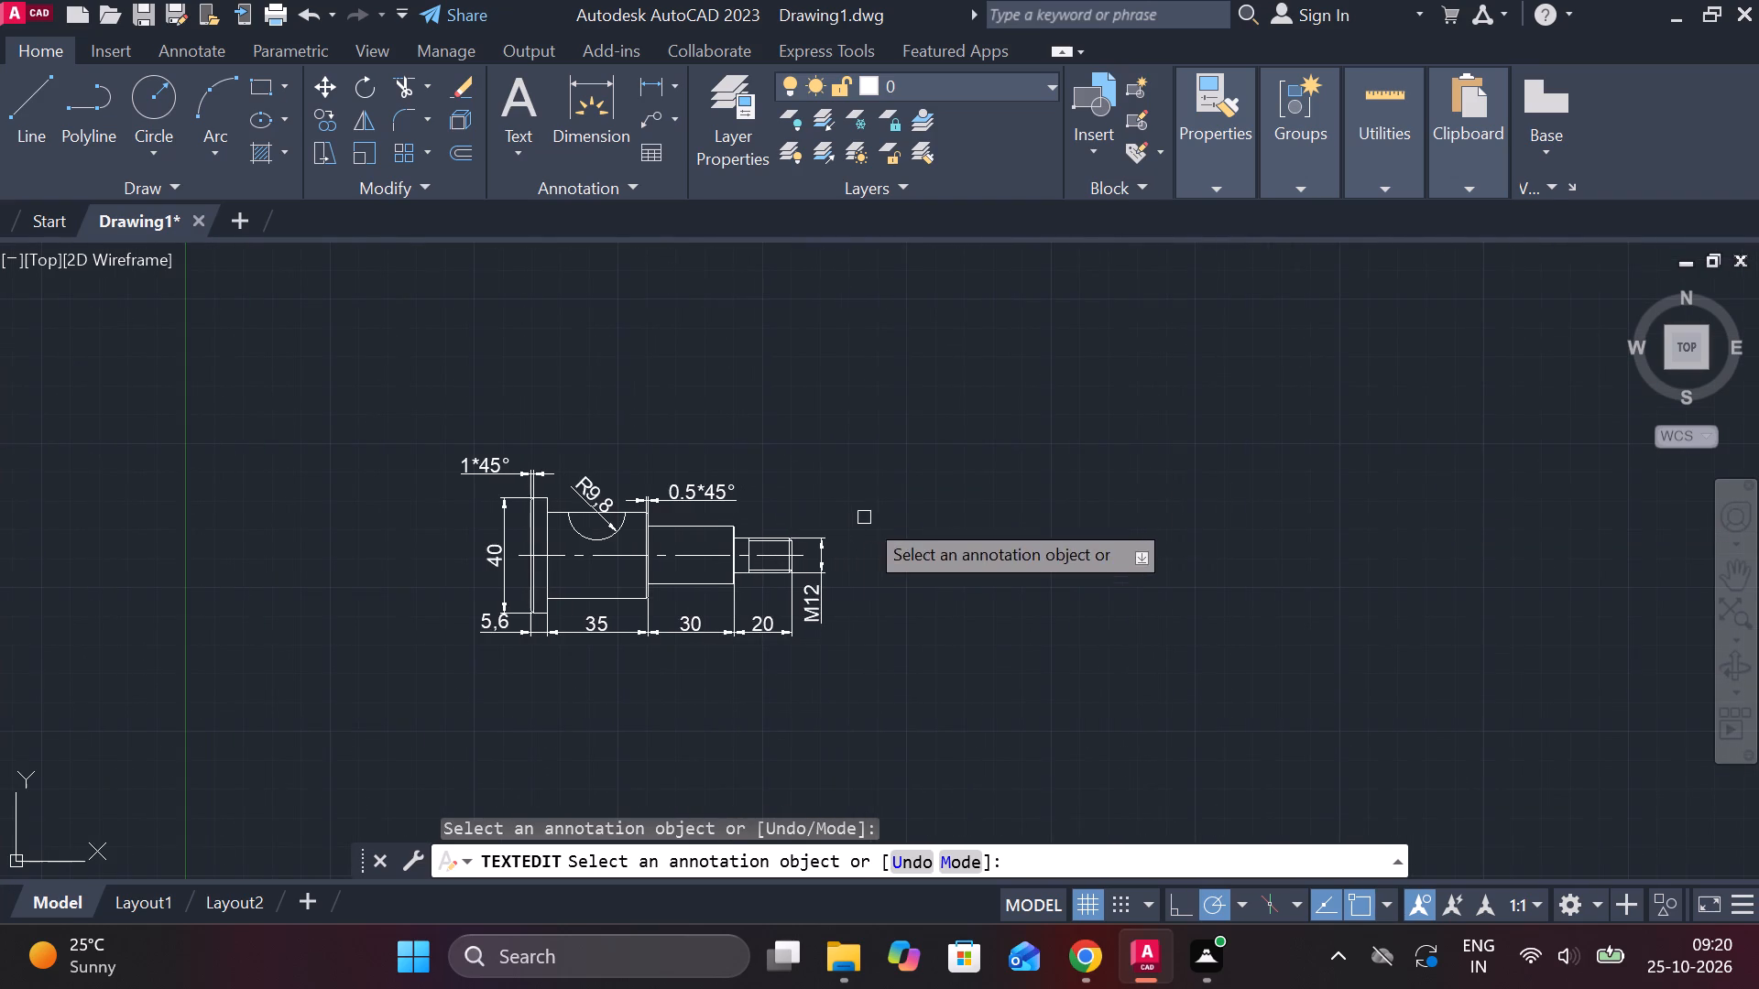
key(Escape)
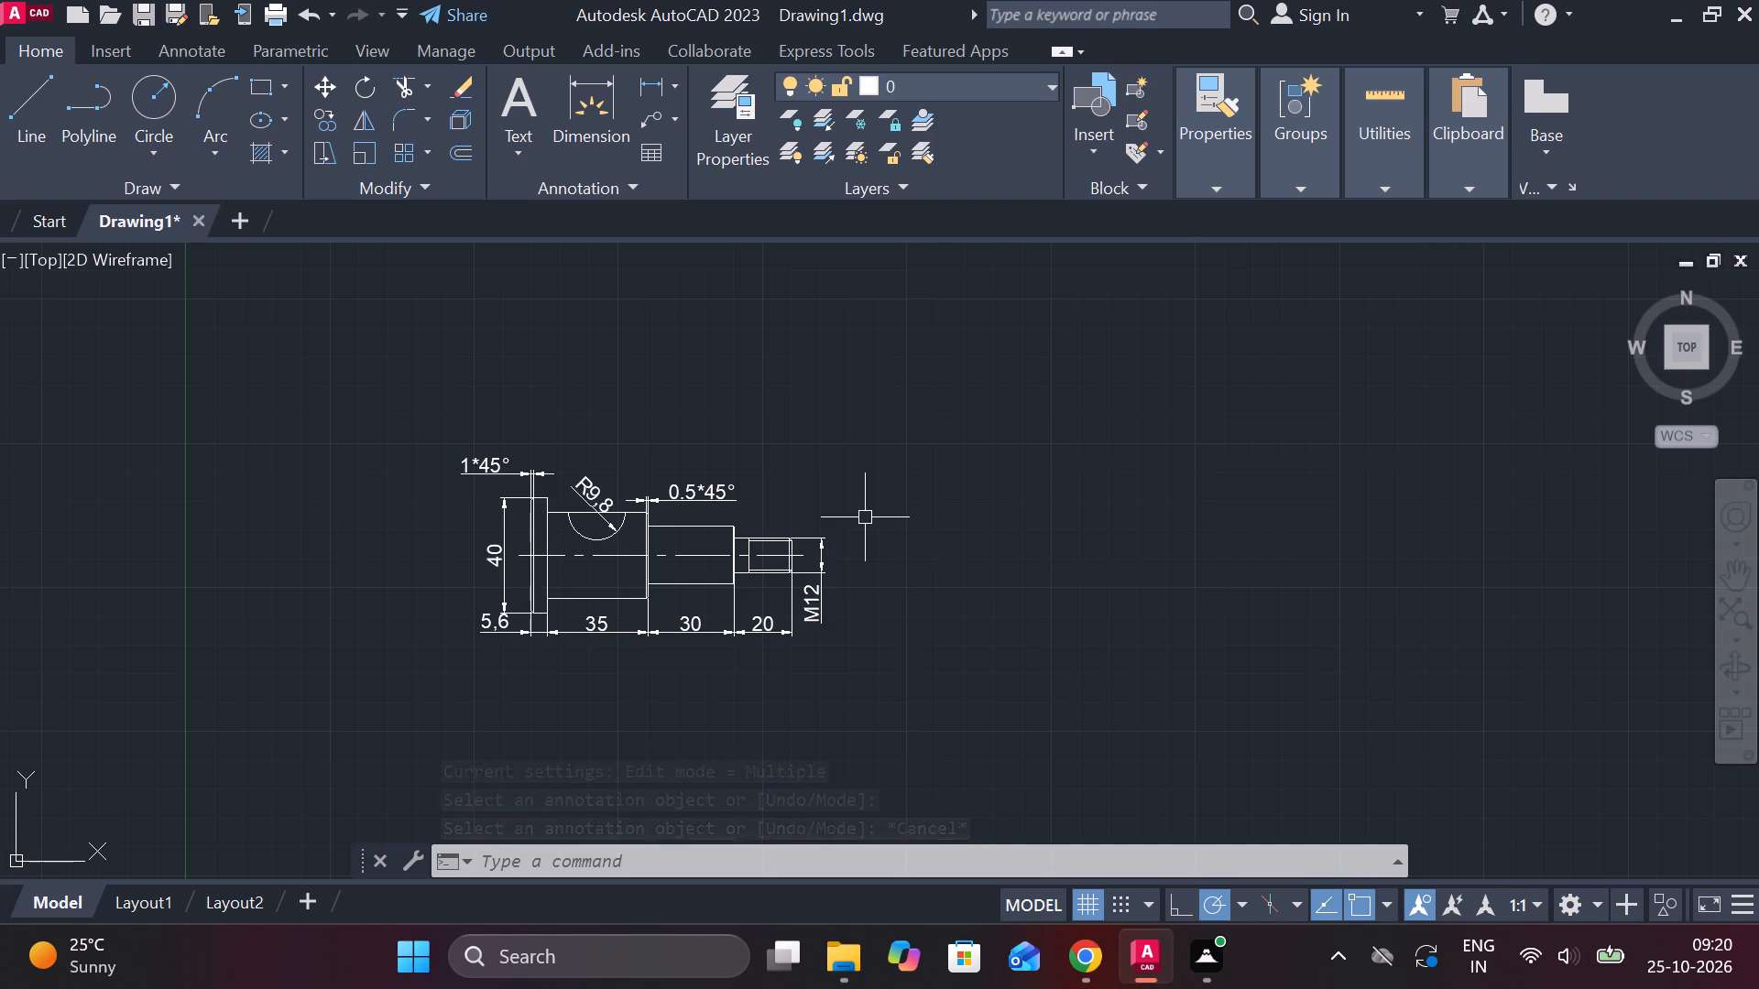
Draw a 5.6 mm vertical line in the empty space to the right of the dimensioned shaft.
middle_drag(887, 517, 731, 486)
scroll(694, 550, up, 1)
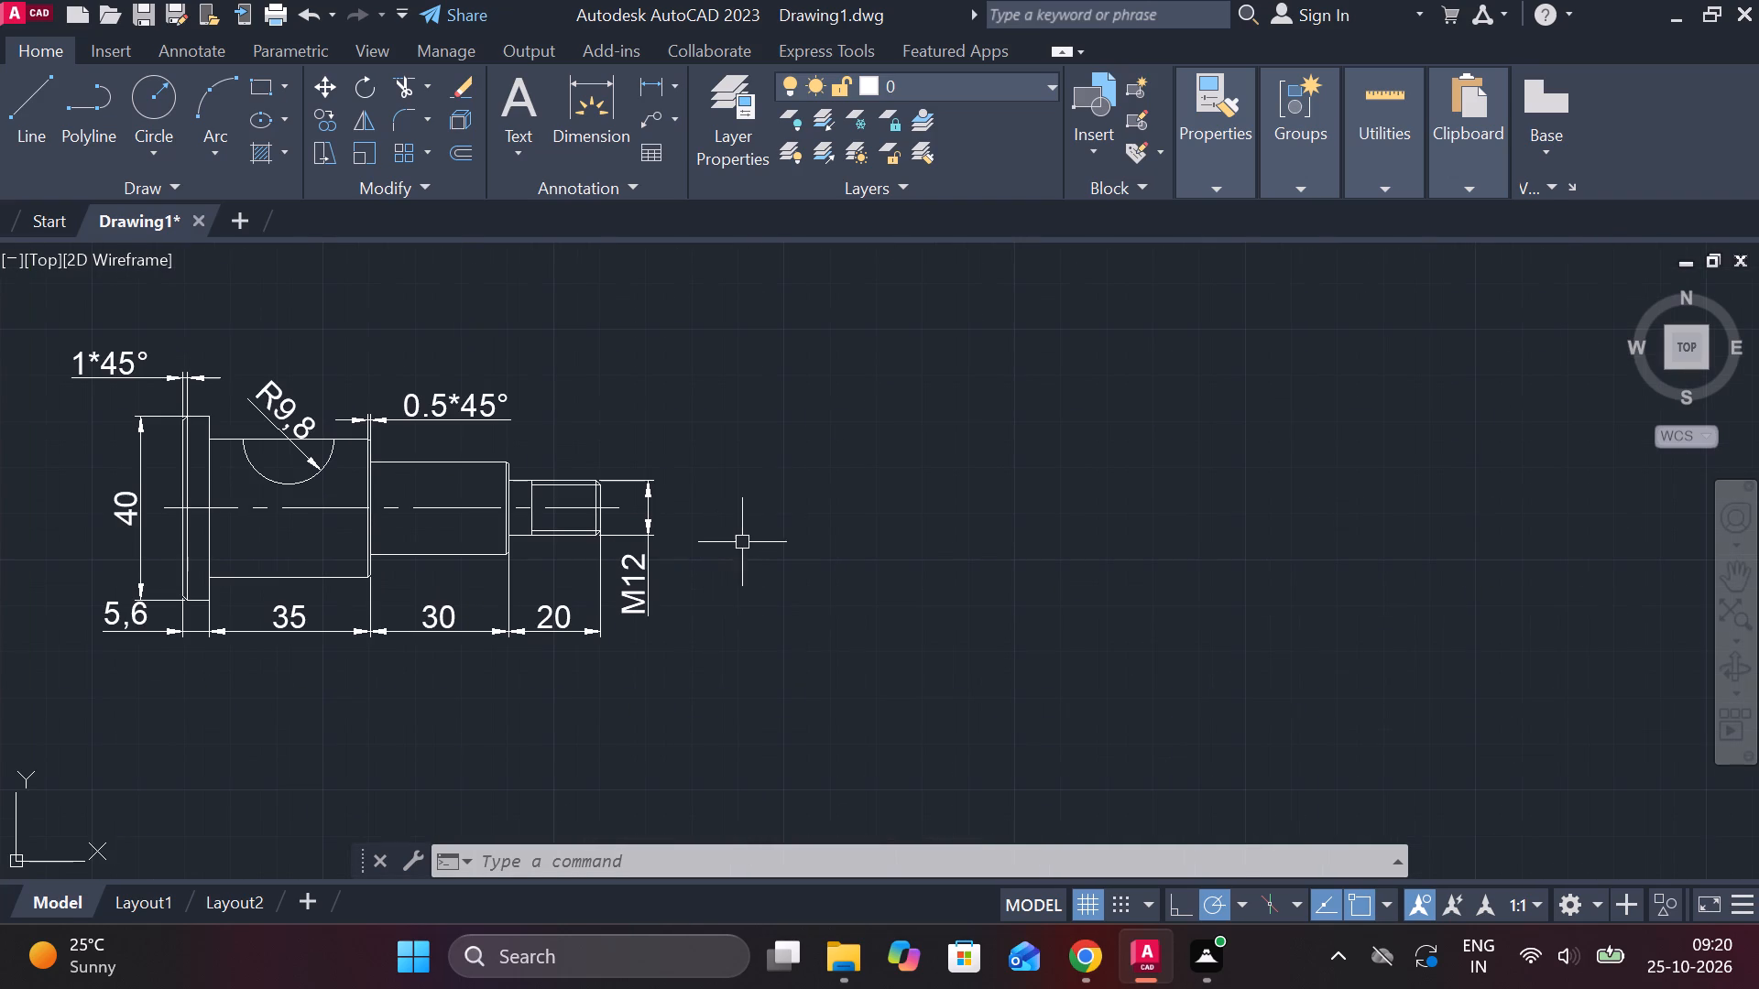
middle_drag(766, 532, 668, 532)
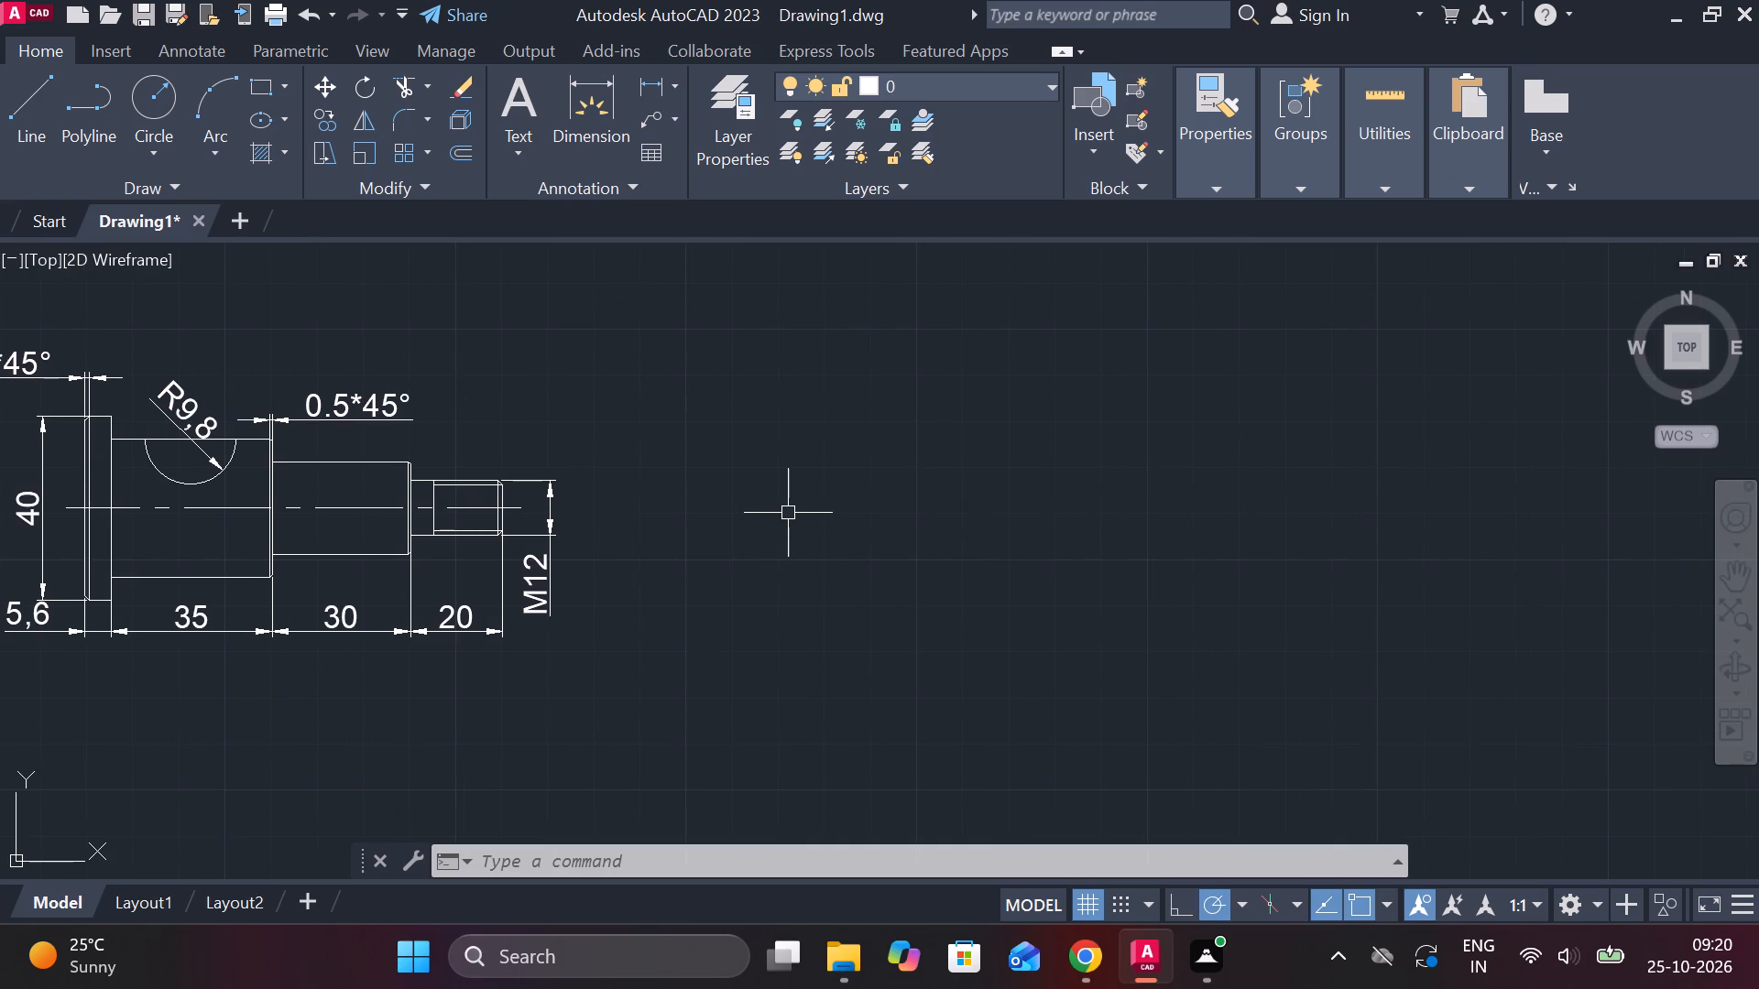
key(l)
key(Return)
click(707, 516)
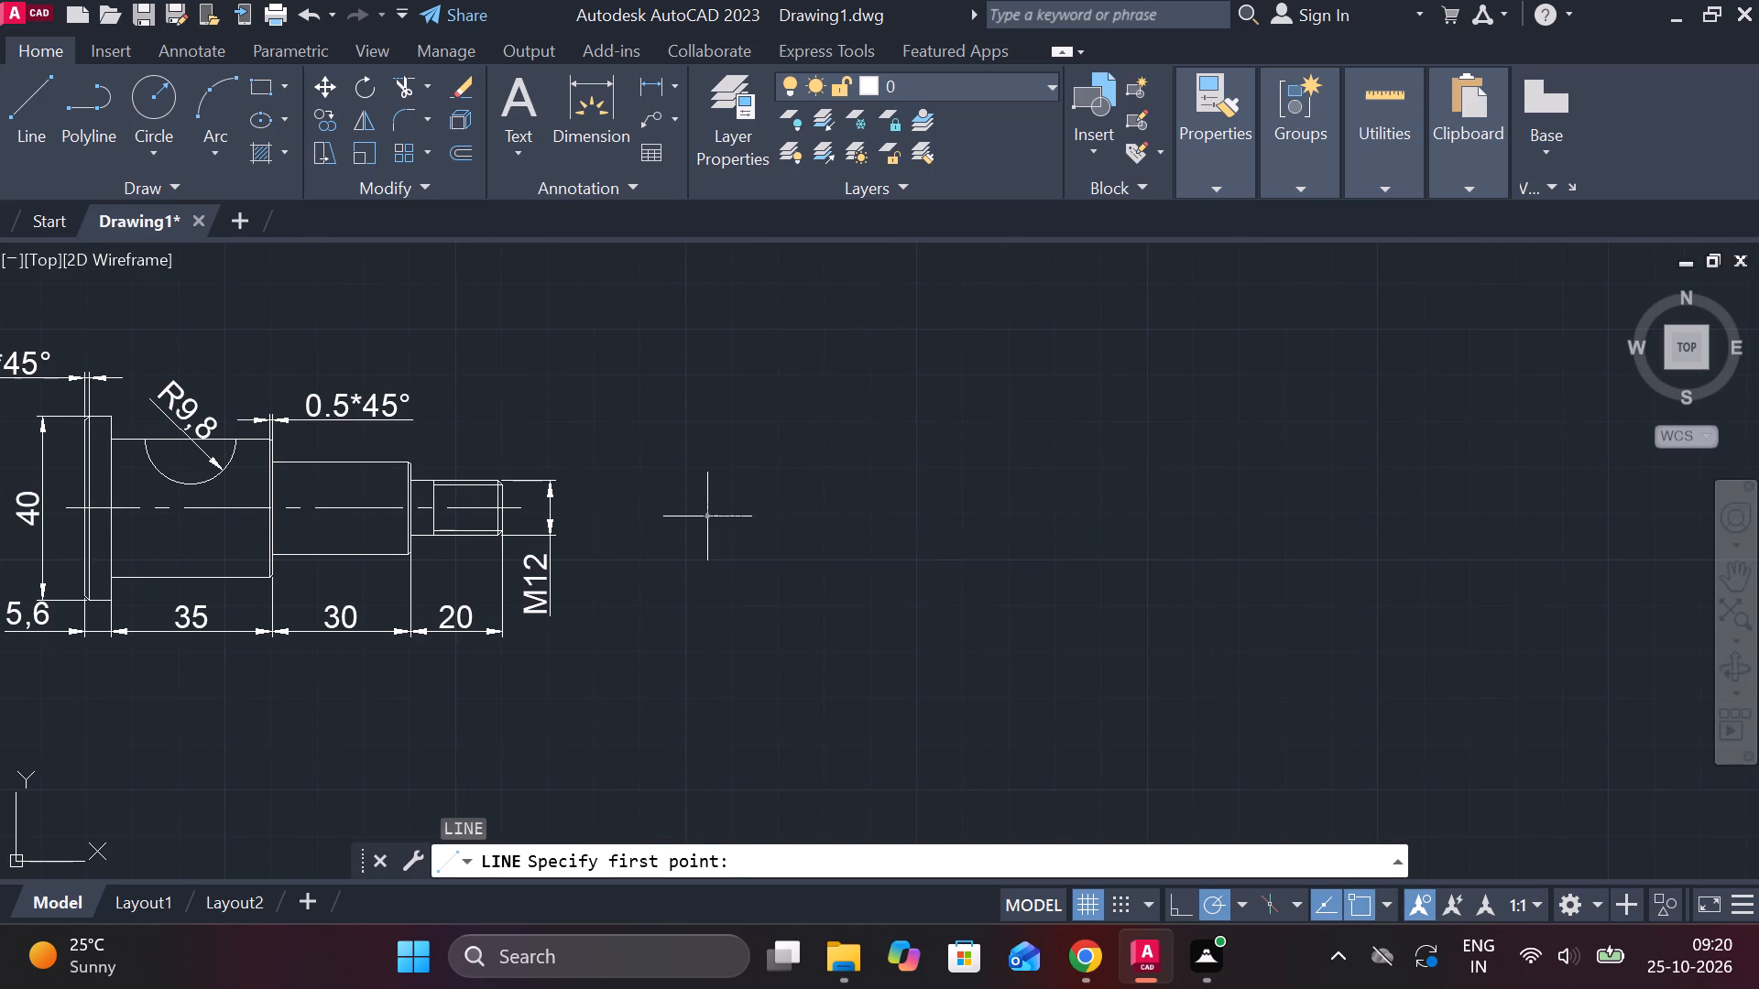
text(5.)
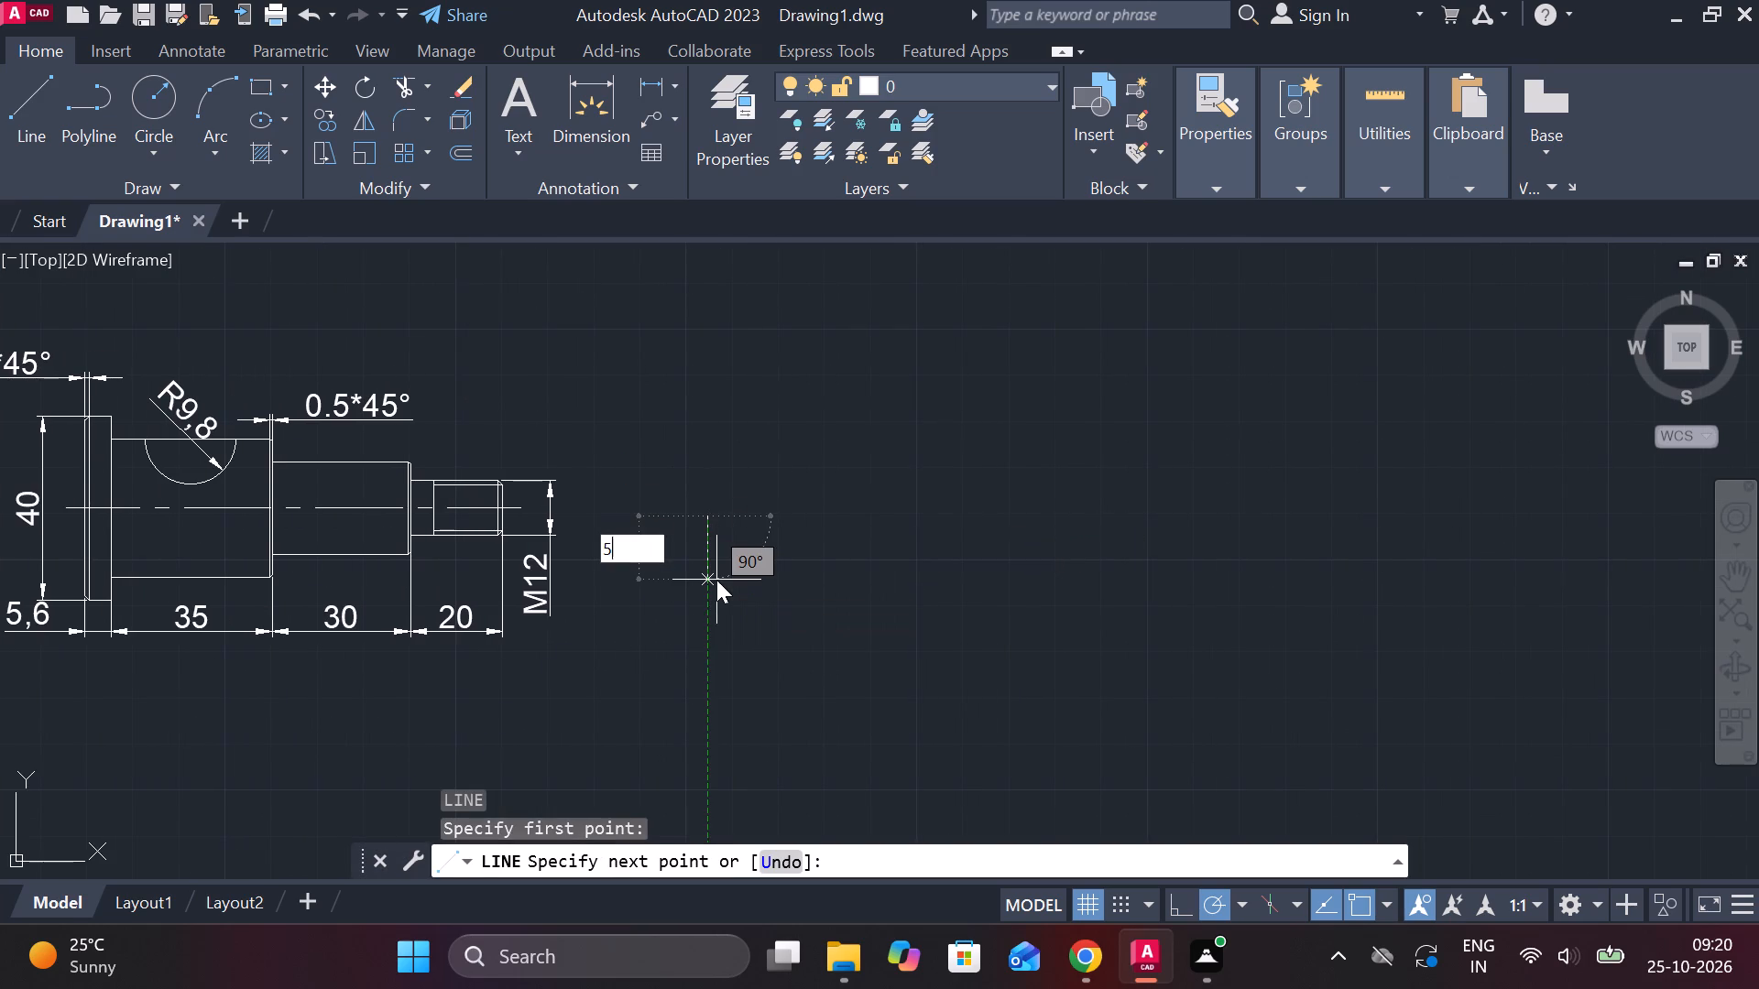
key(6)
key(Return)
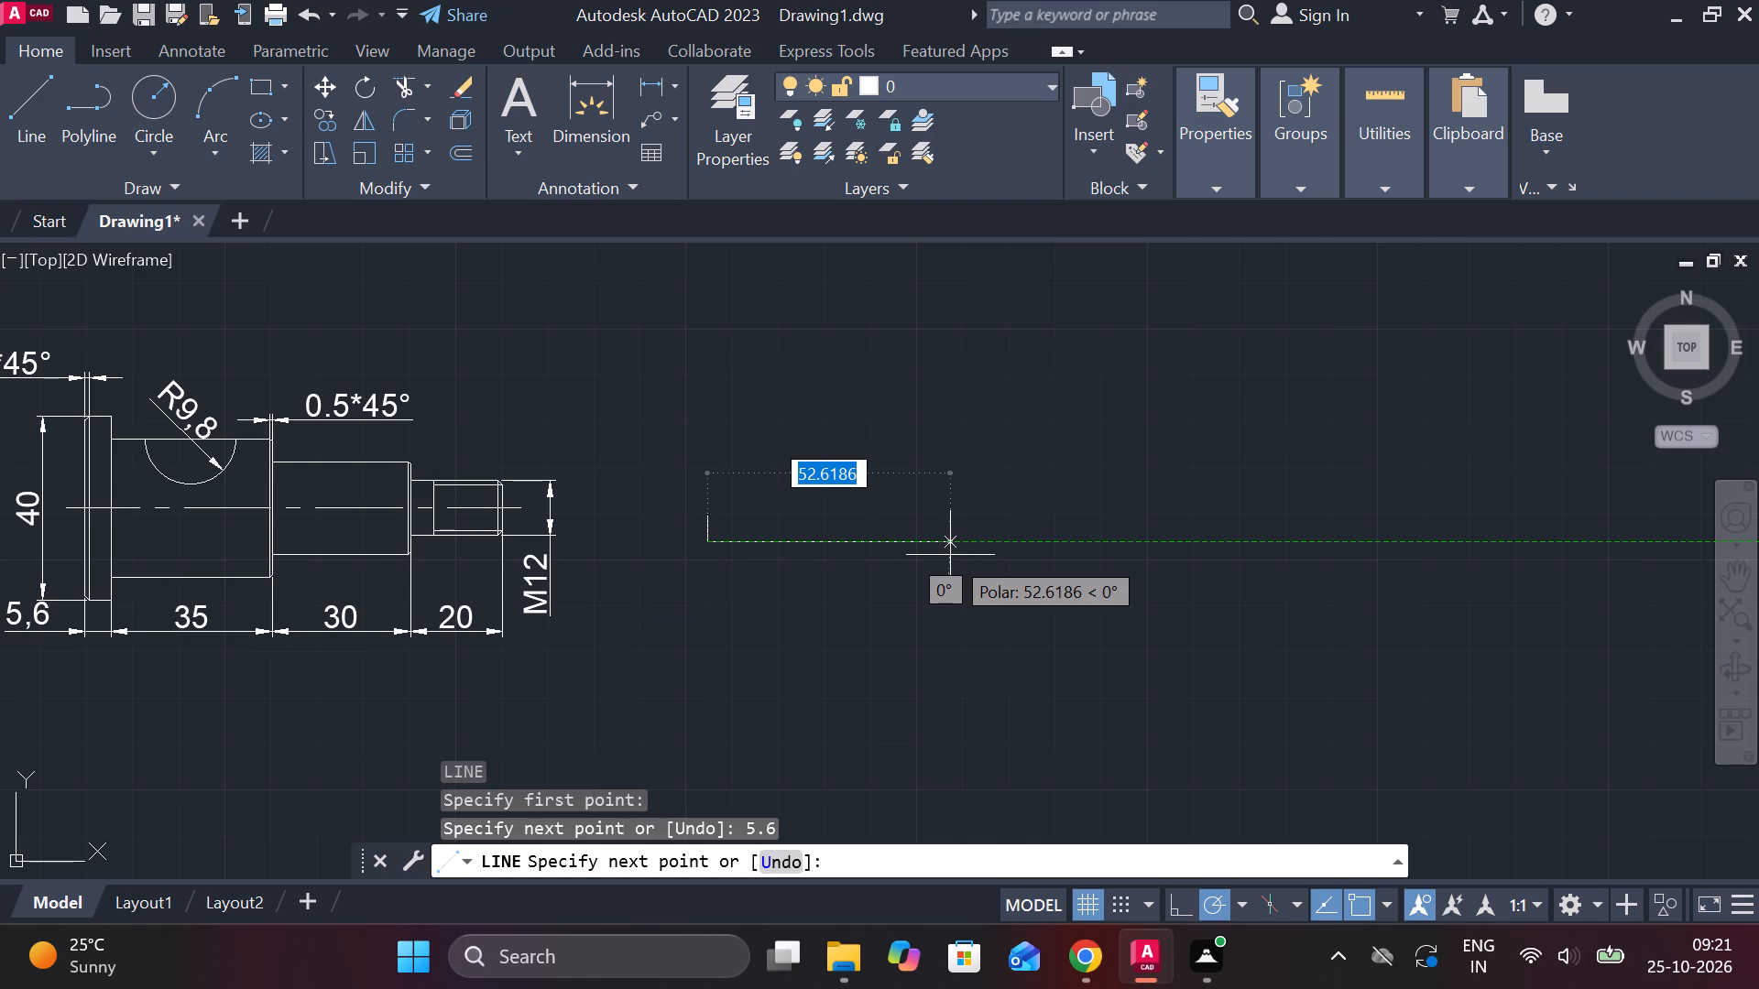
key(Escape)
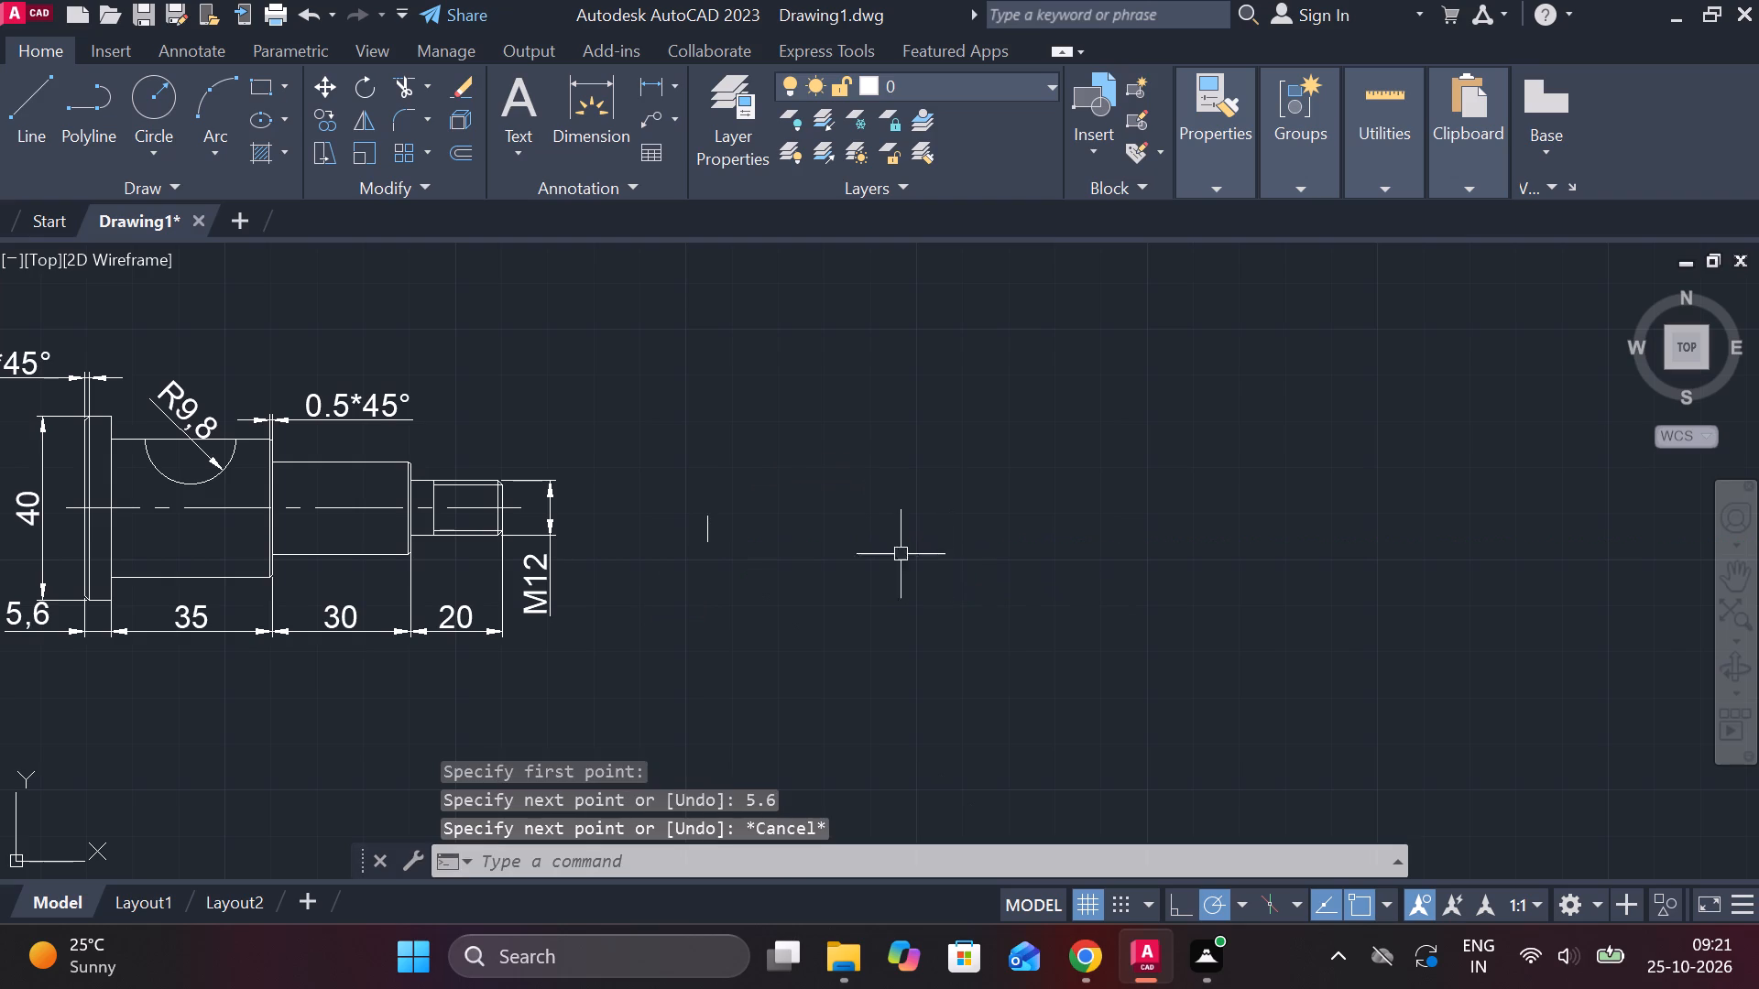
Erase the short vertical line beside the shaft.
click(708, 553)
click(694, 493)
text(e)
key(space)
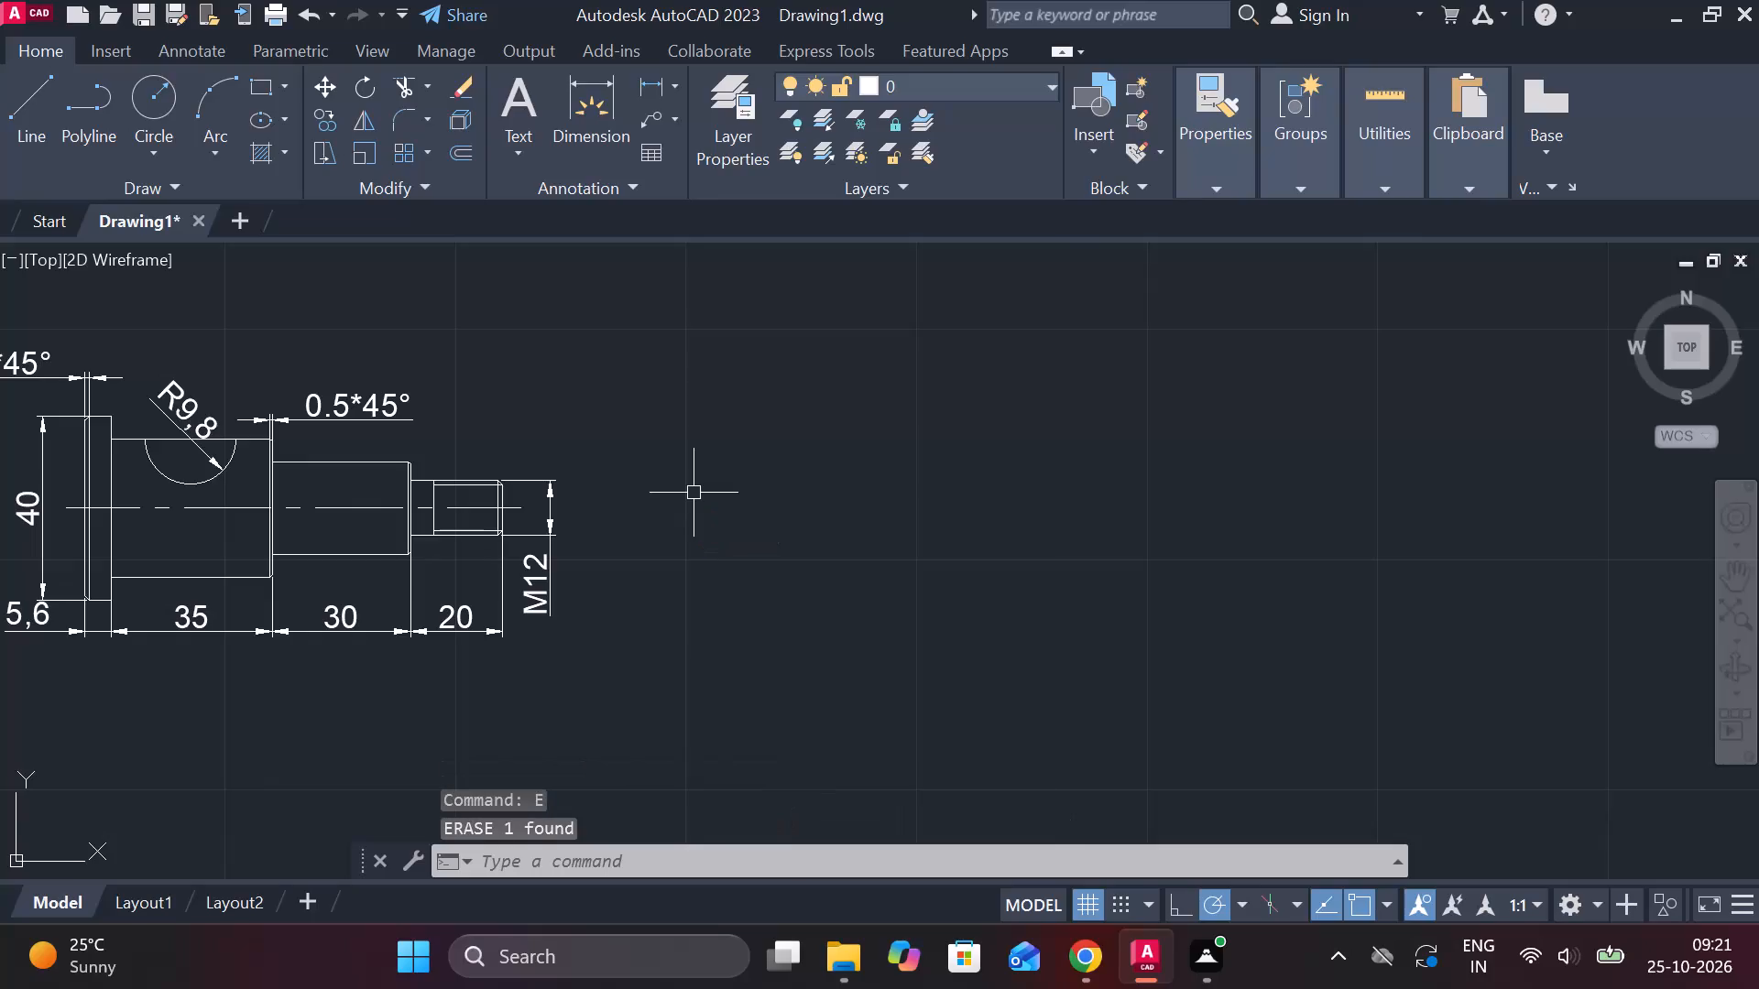
Draw a circle of radius 9.8 mm to the right of the dimensioned shaft.
text(c)
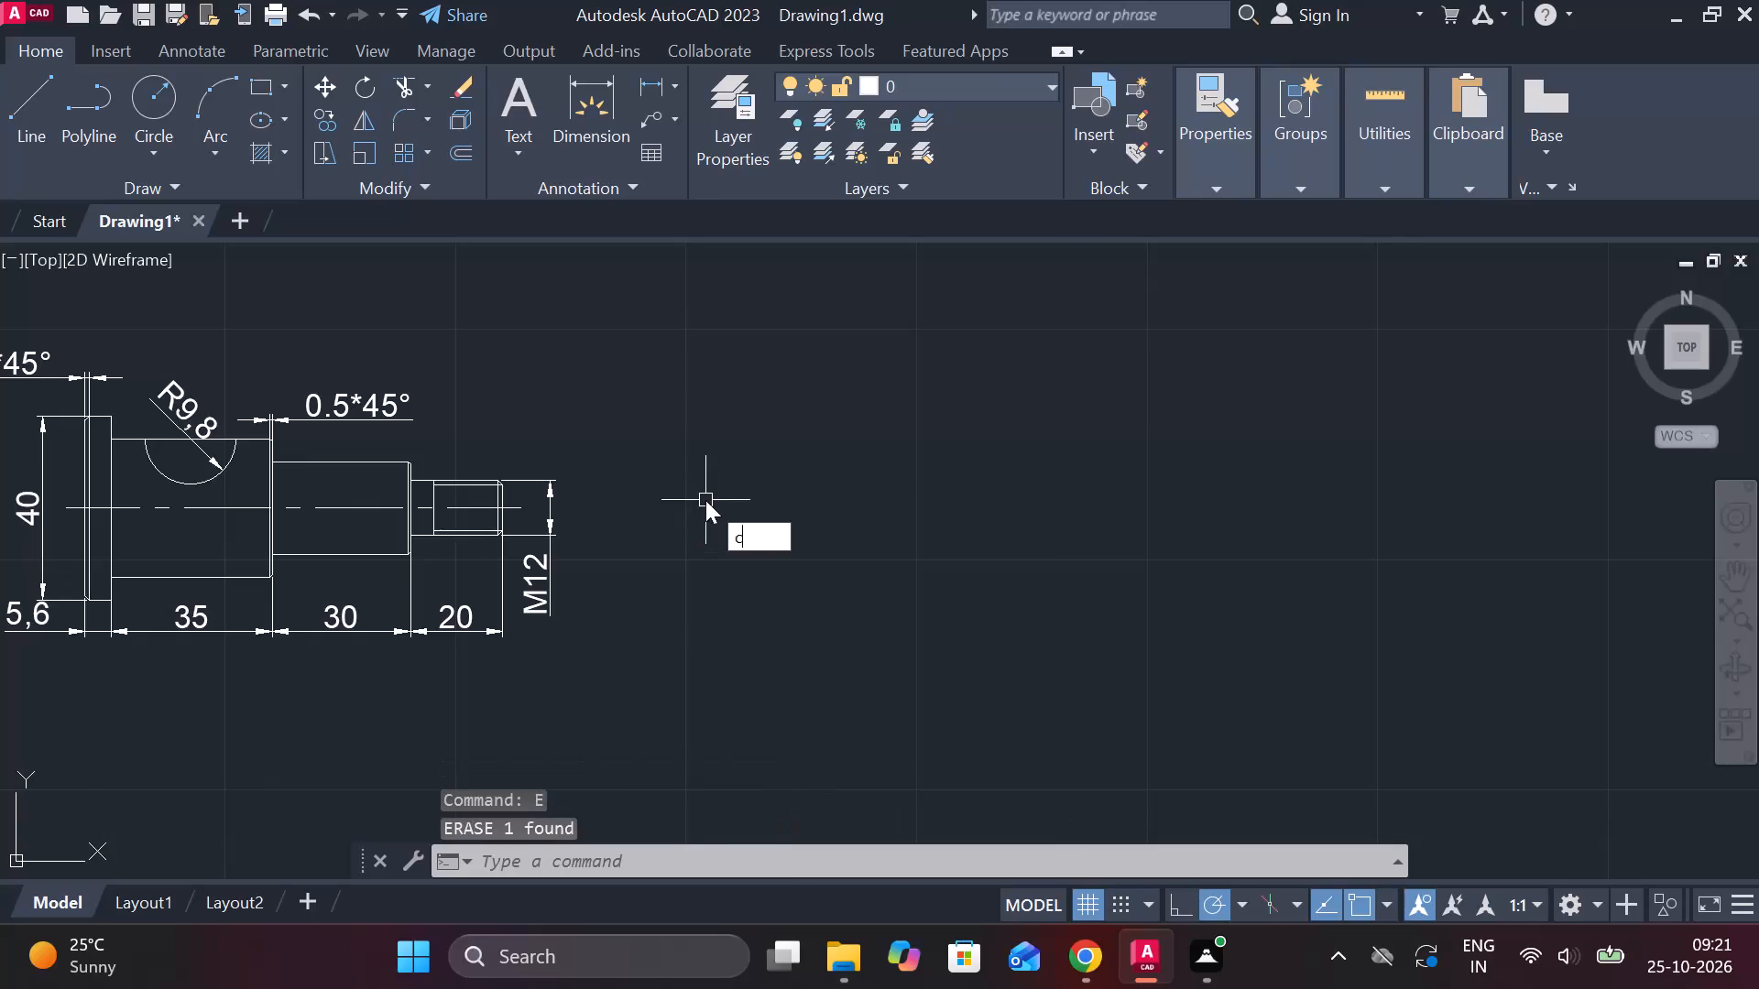
key(space)
click(808, 516)
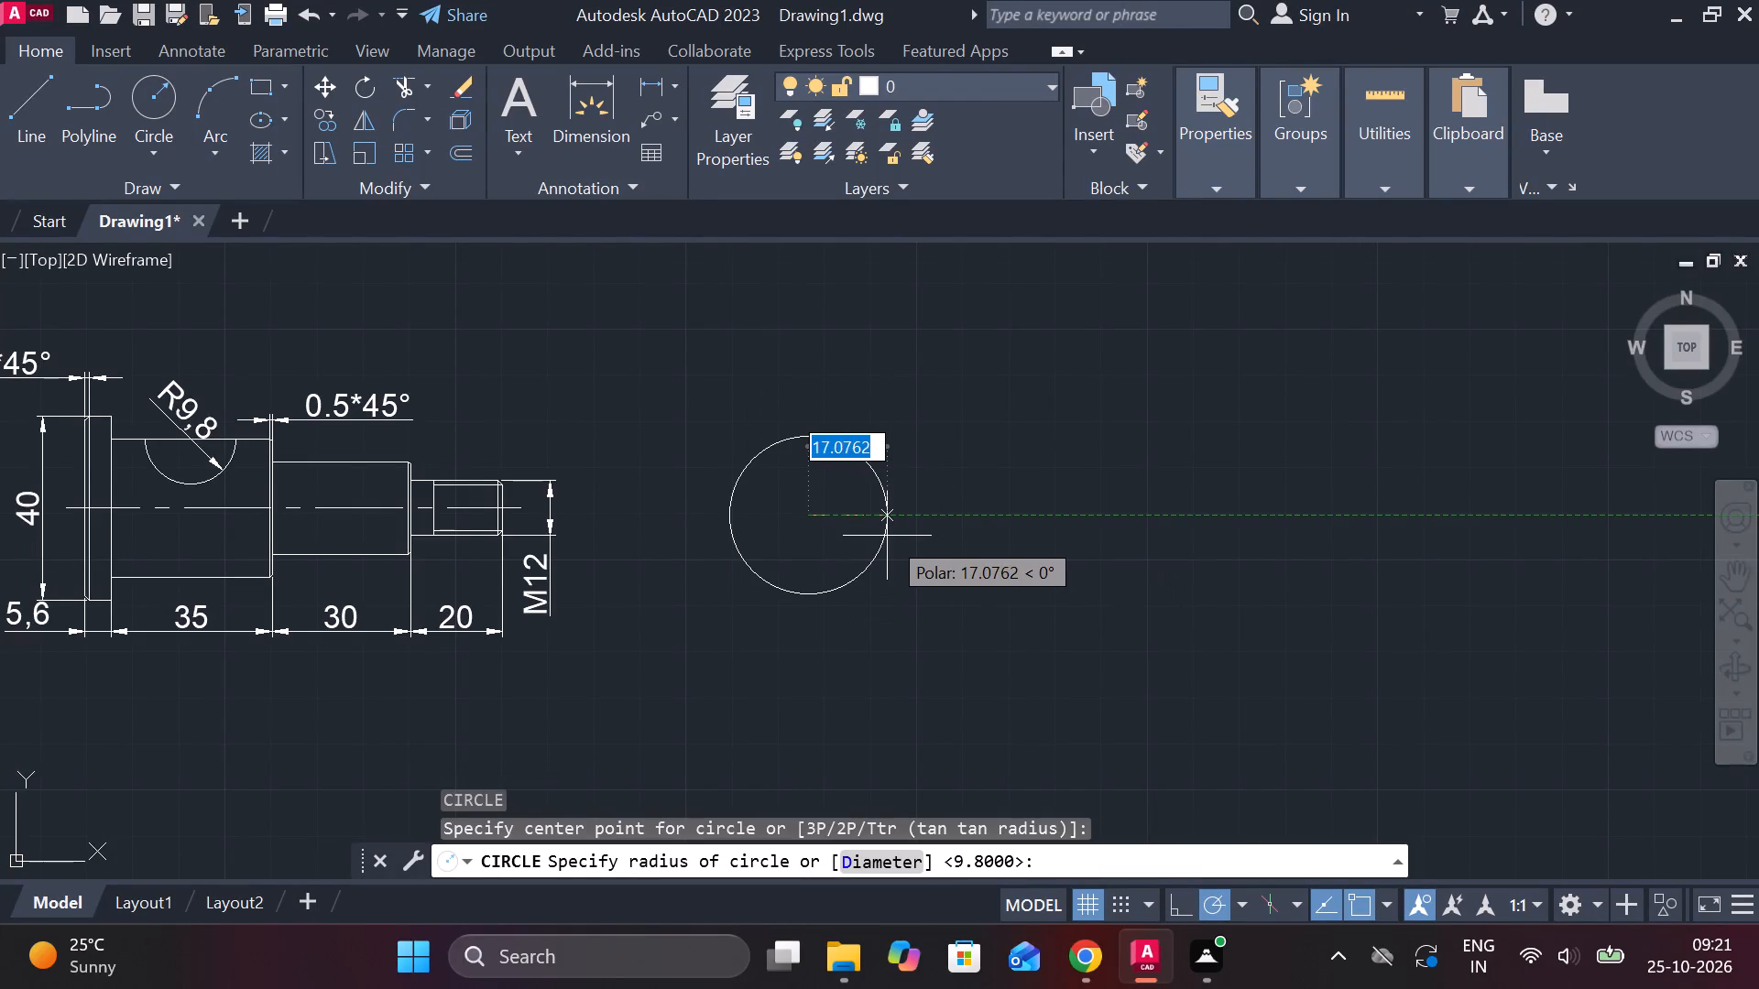
text(9.)
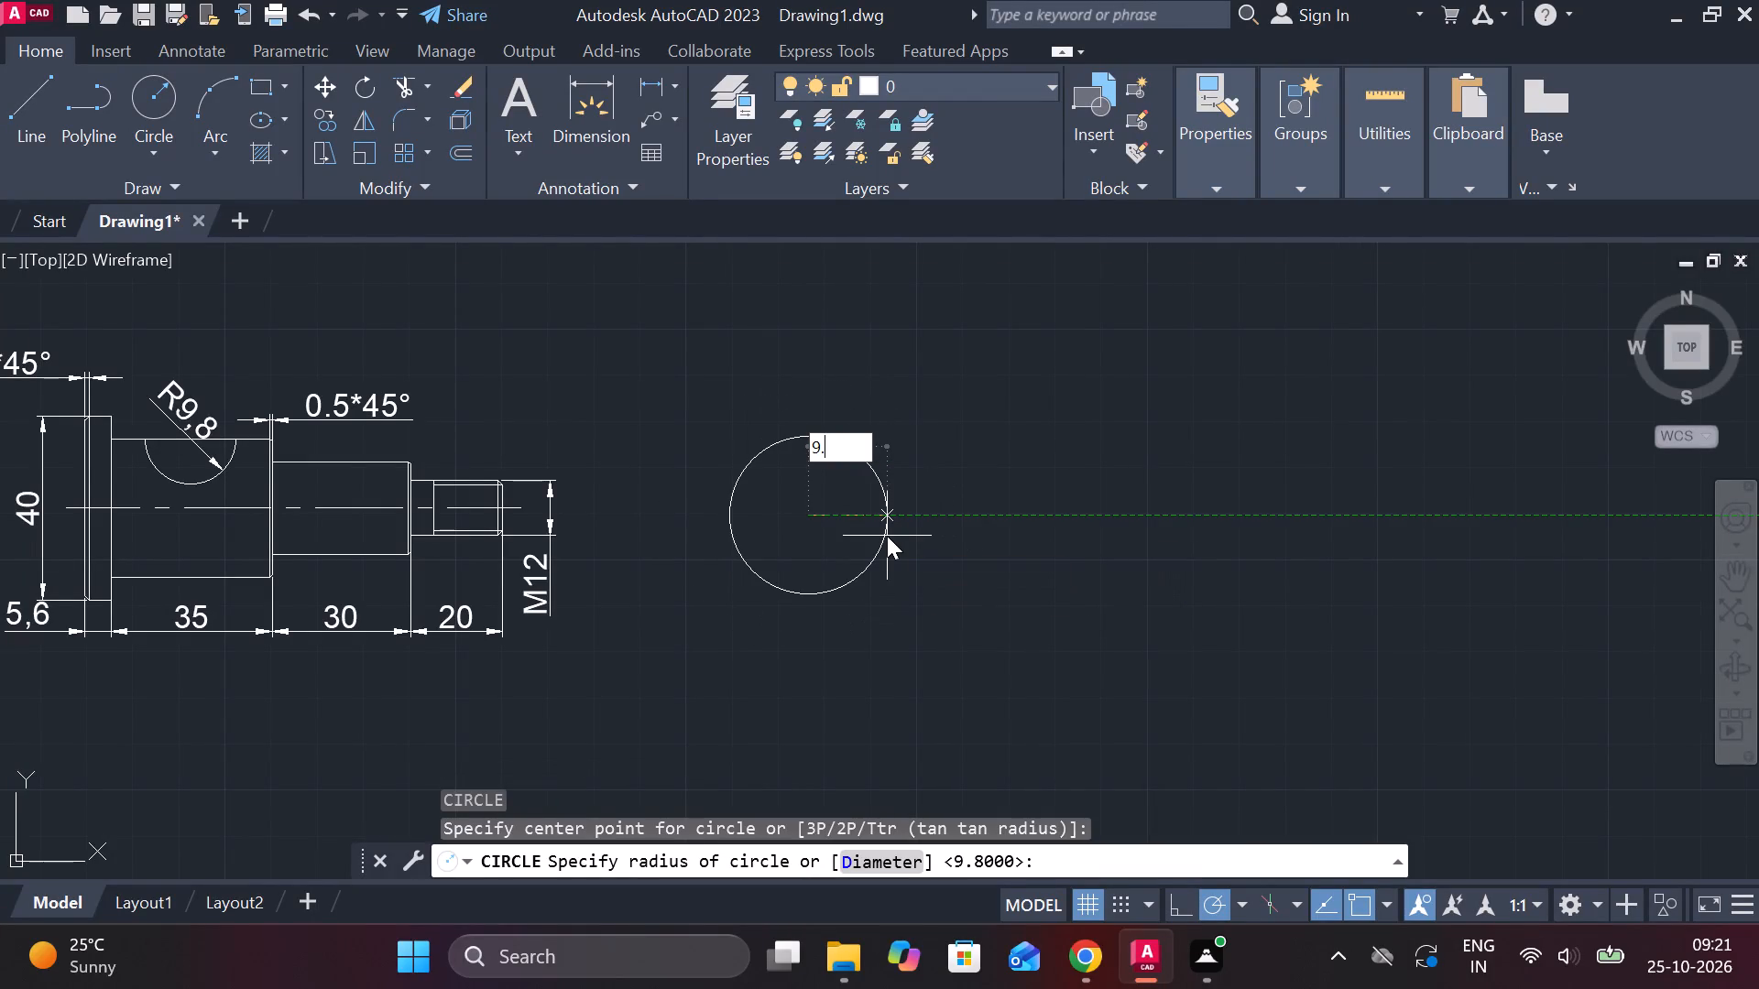
key(8)
key(Return)
Reduce the circle to its lower semicircle by drawing the horizontal diameter and trimming away the upper half.
key(l)
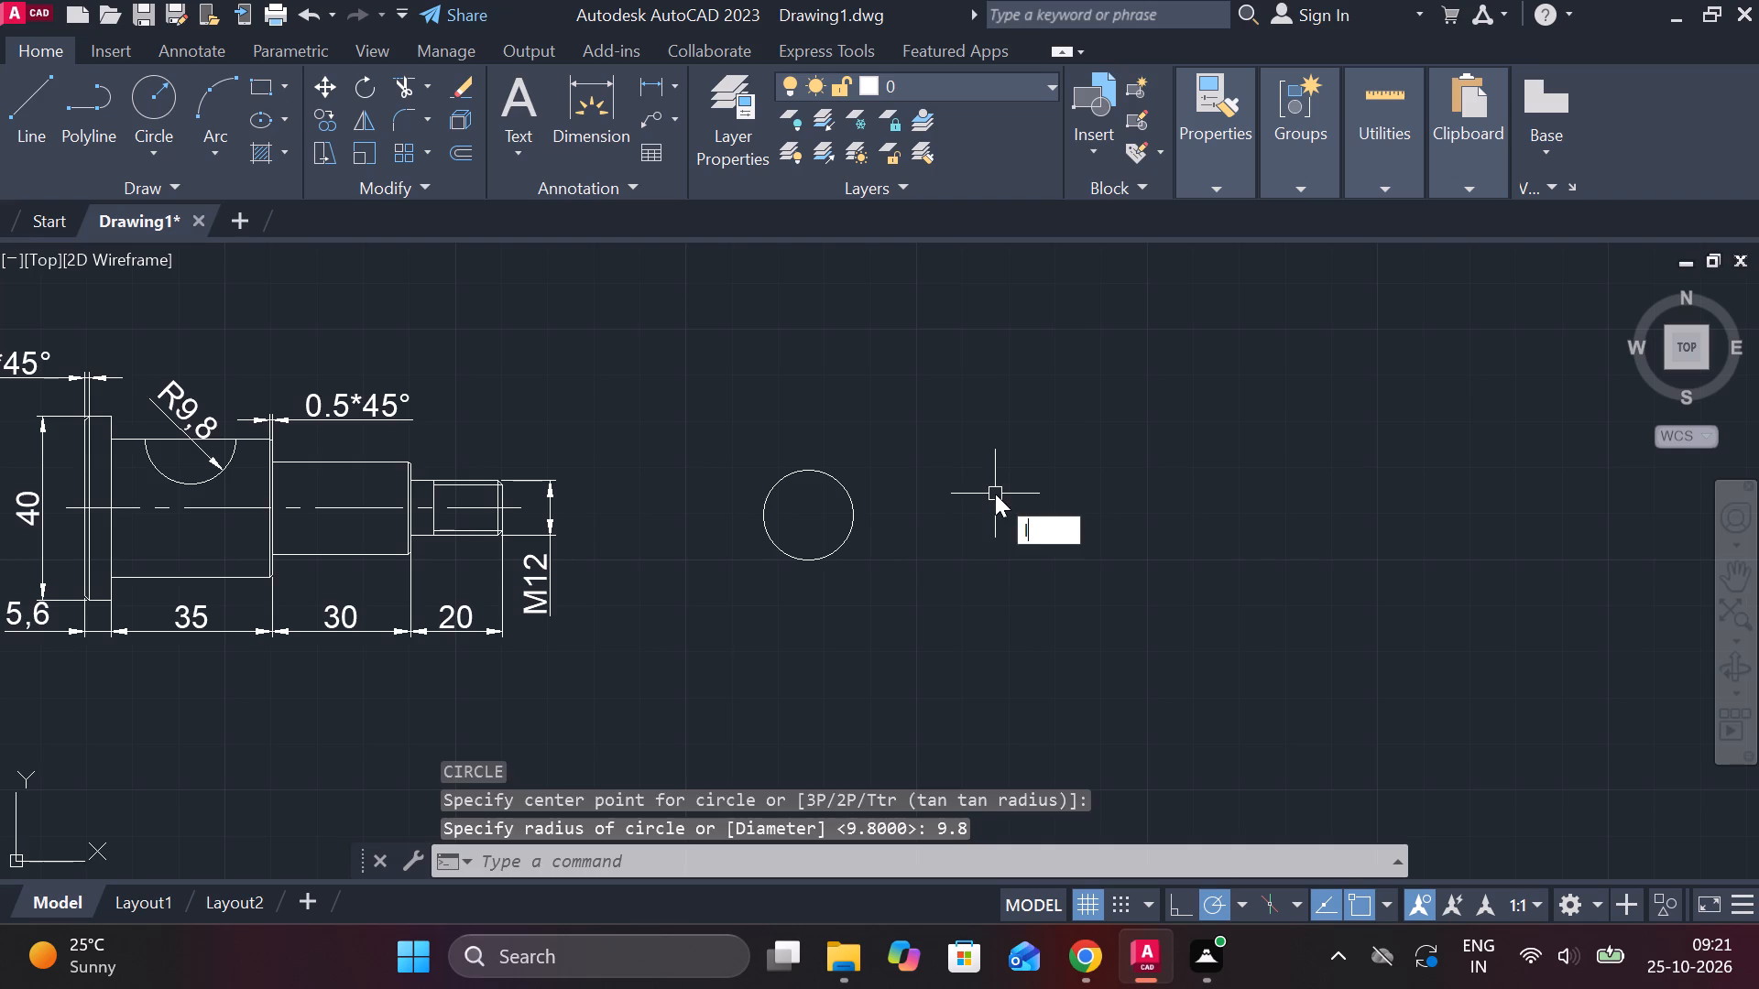
key(Return)
scroll(995, 494, down, 2)
scroll(928, 480, up, 3)
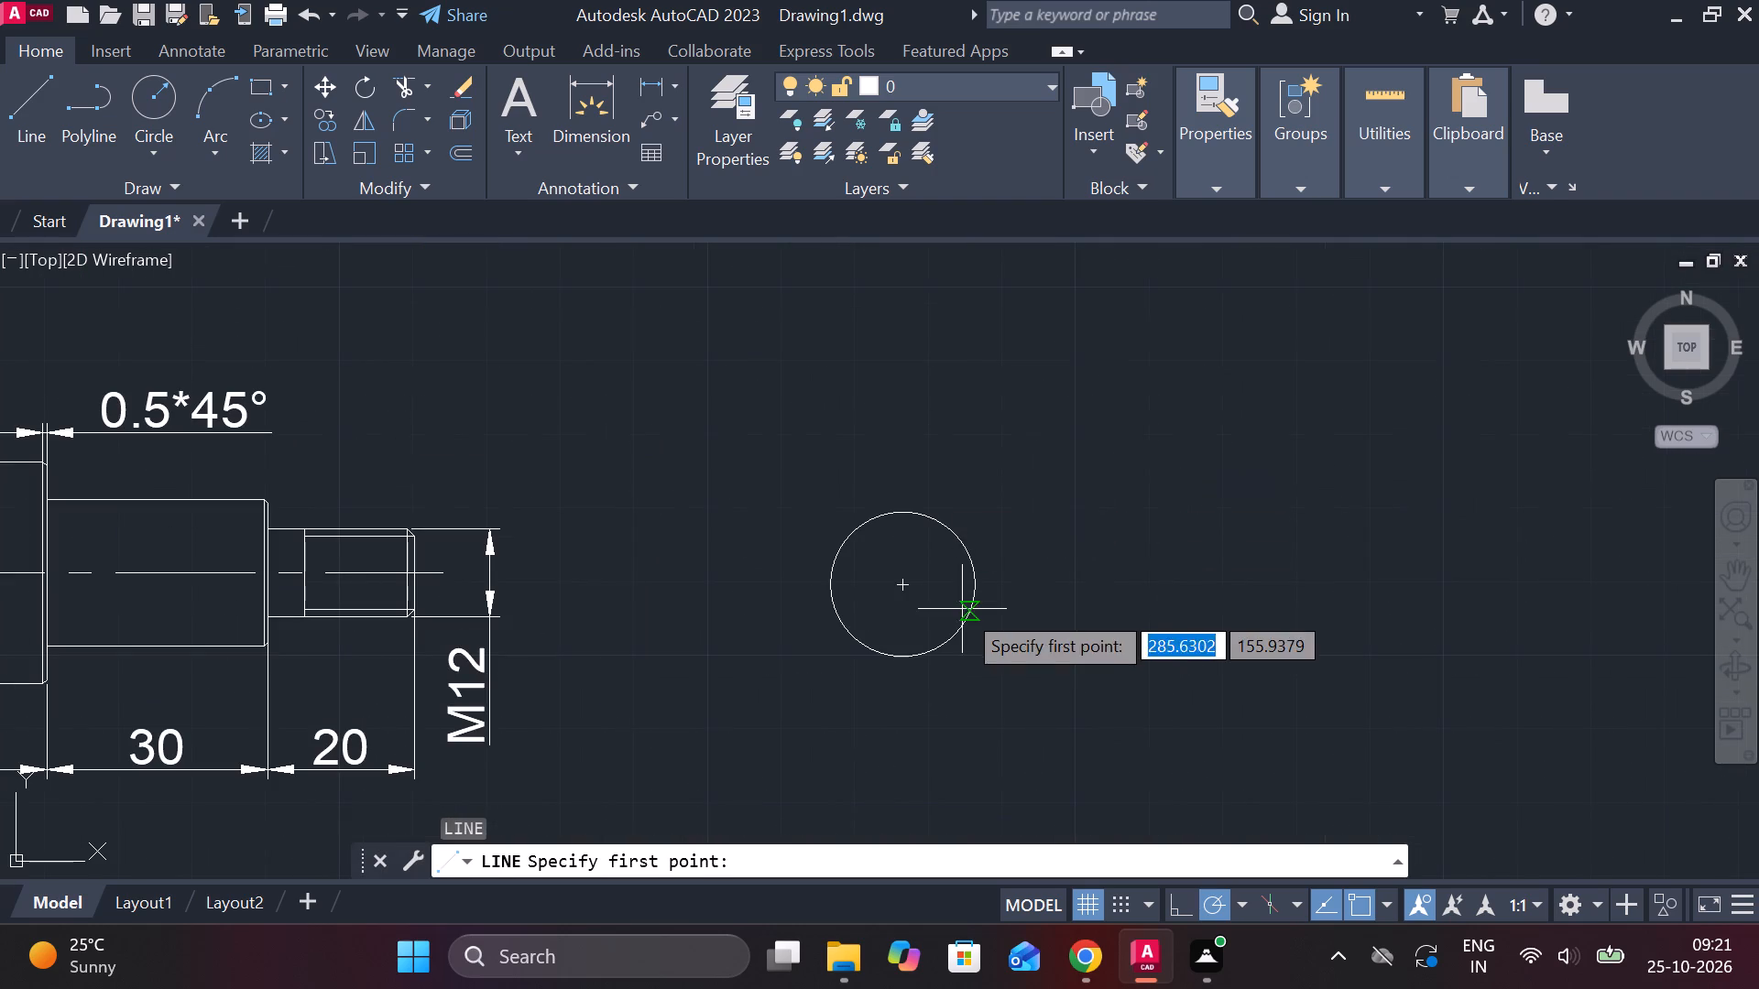
click(824, 587)
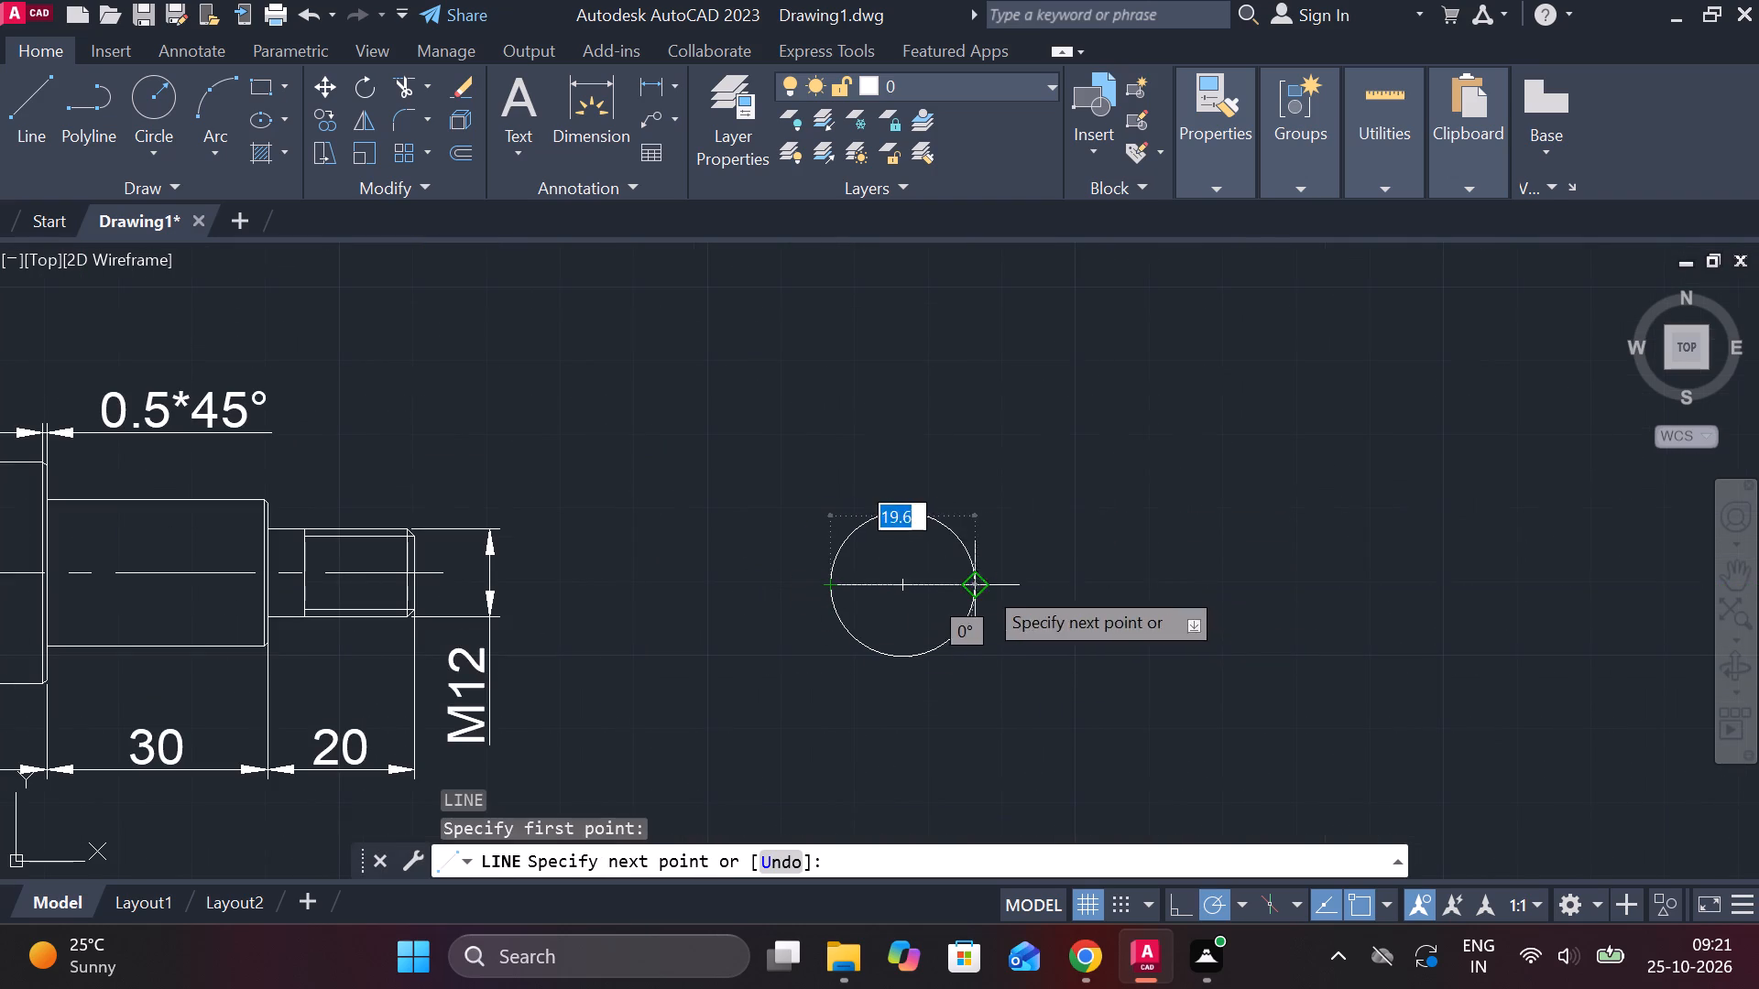
click(984, 585)
key(Escape)
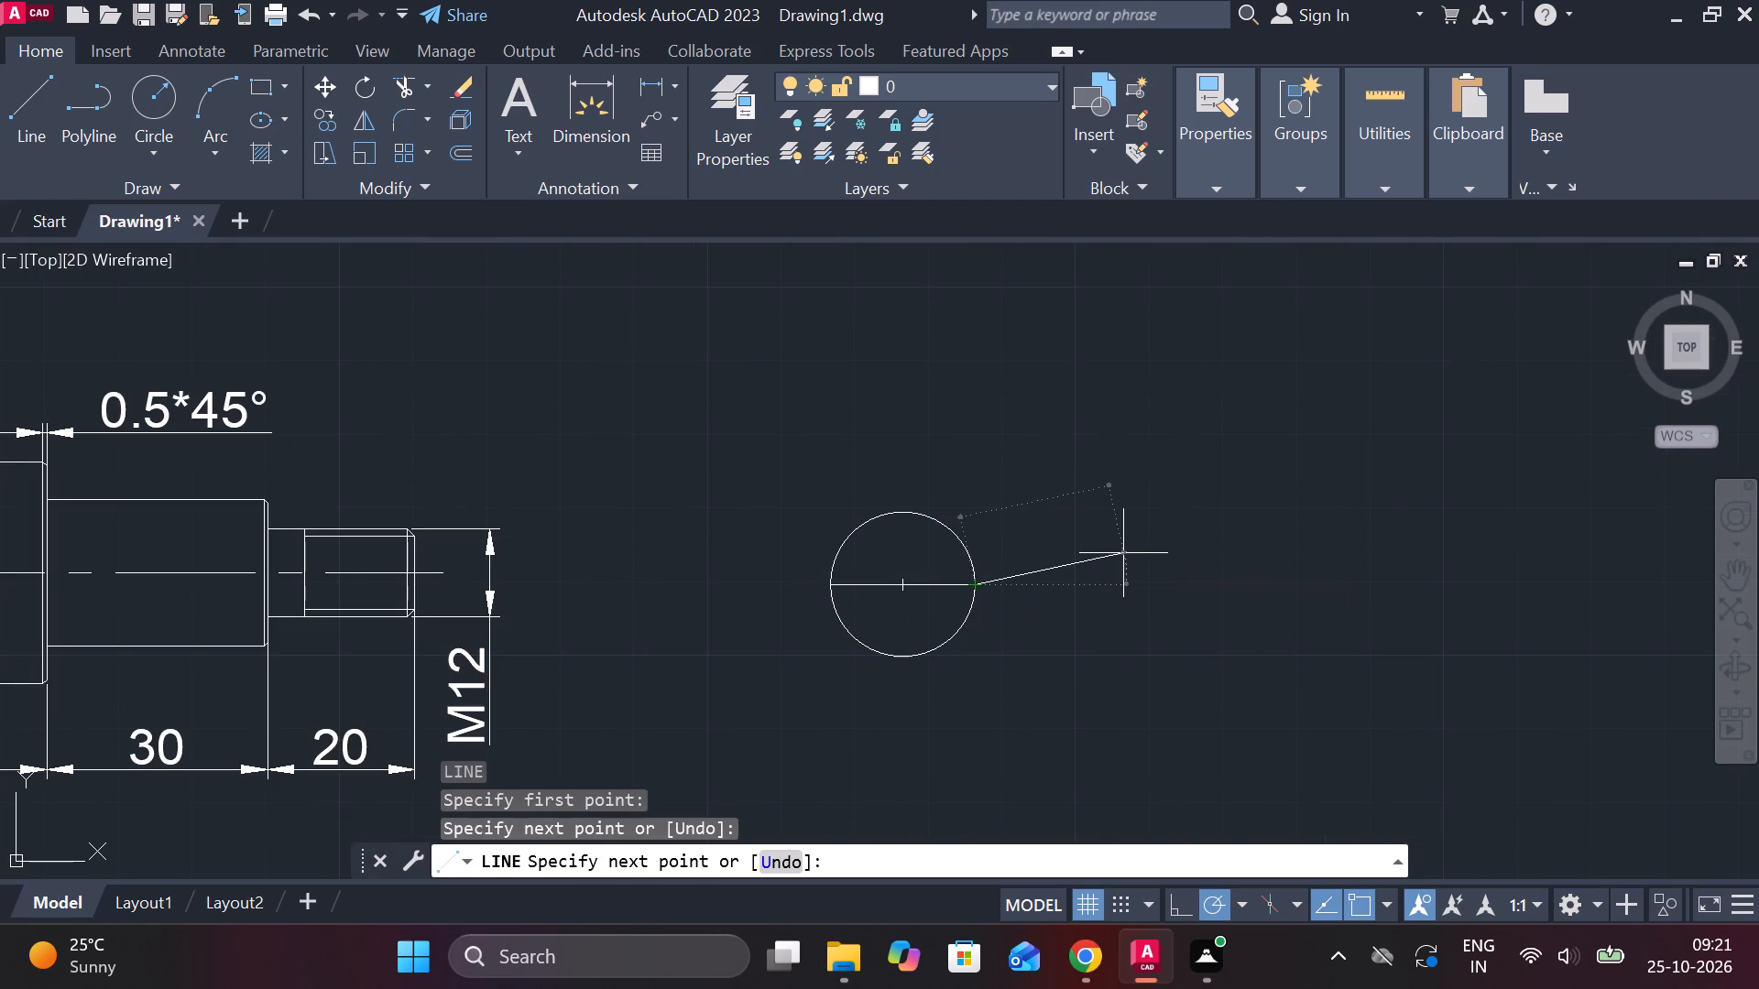
text(tr)
key(space)
click(971, 549)
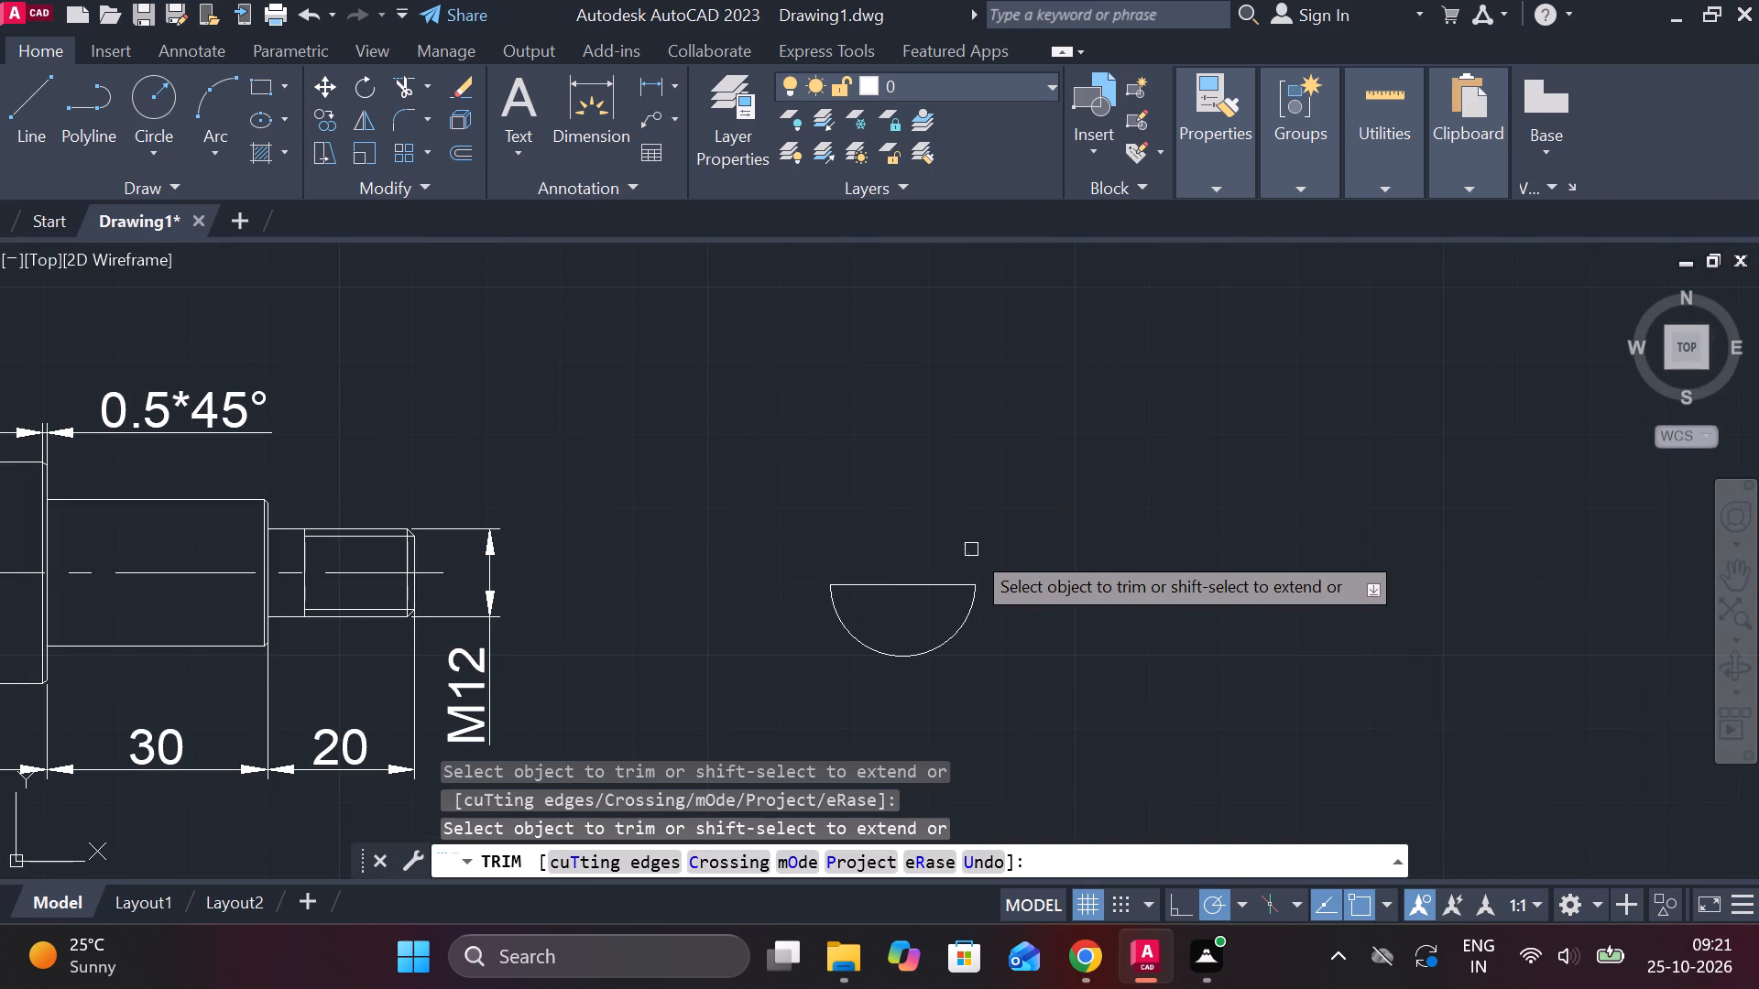
key(grave)
key(Escape)
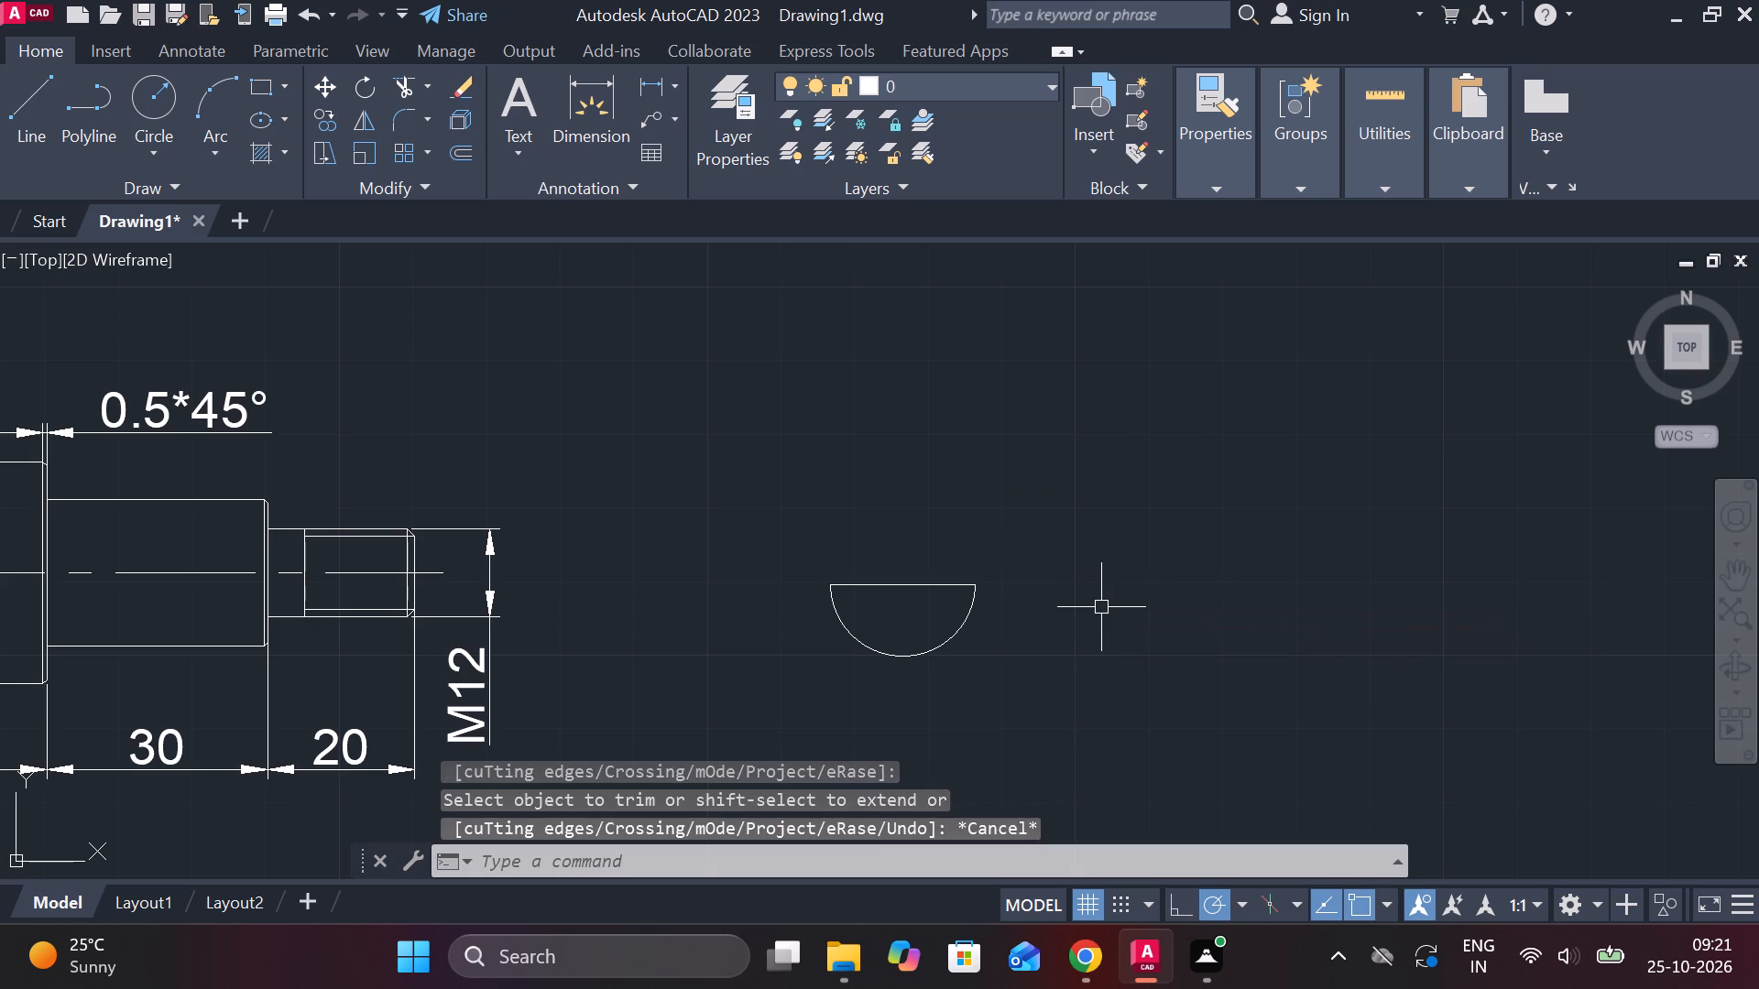
Draw a 19.6 by 5.6 mm rectangle below the semicircle with lines, aligned with the semicircle's ends.
key(l)
key(Return)
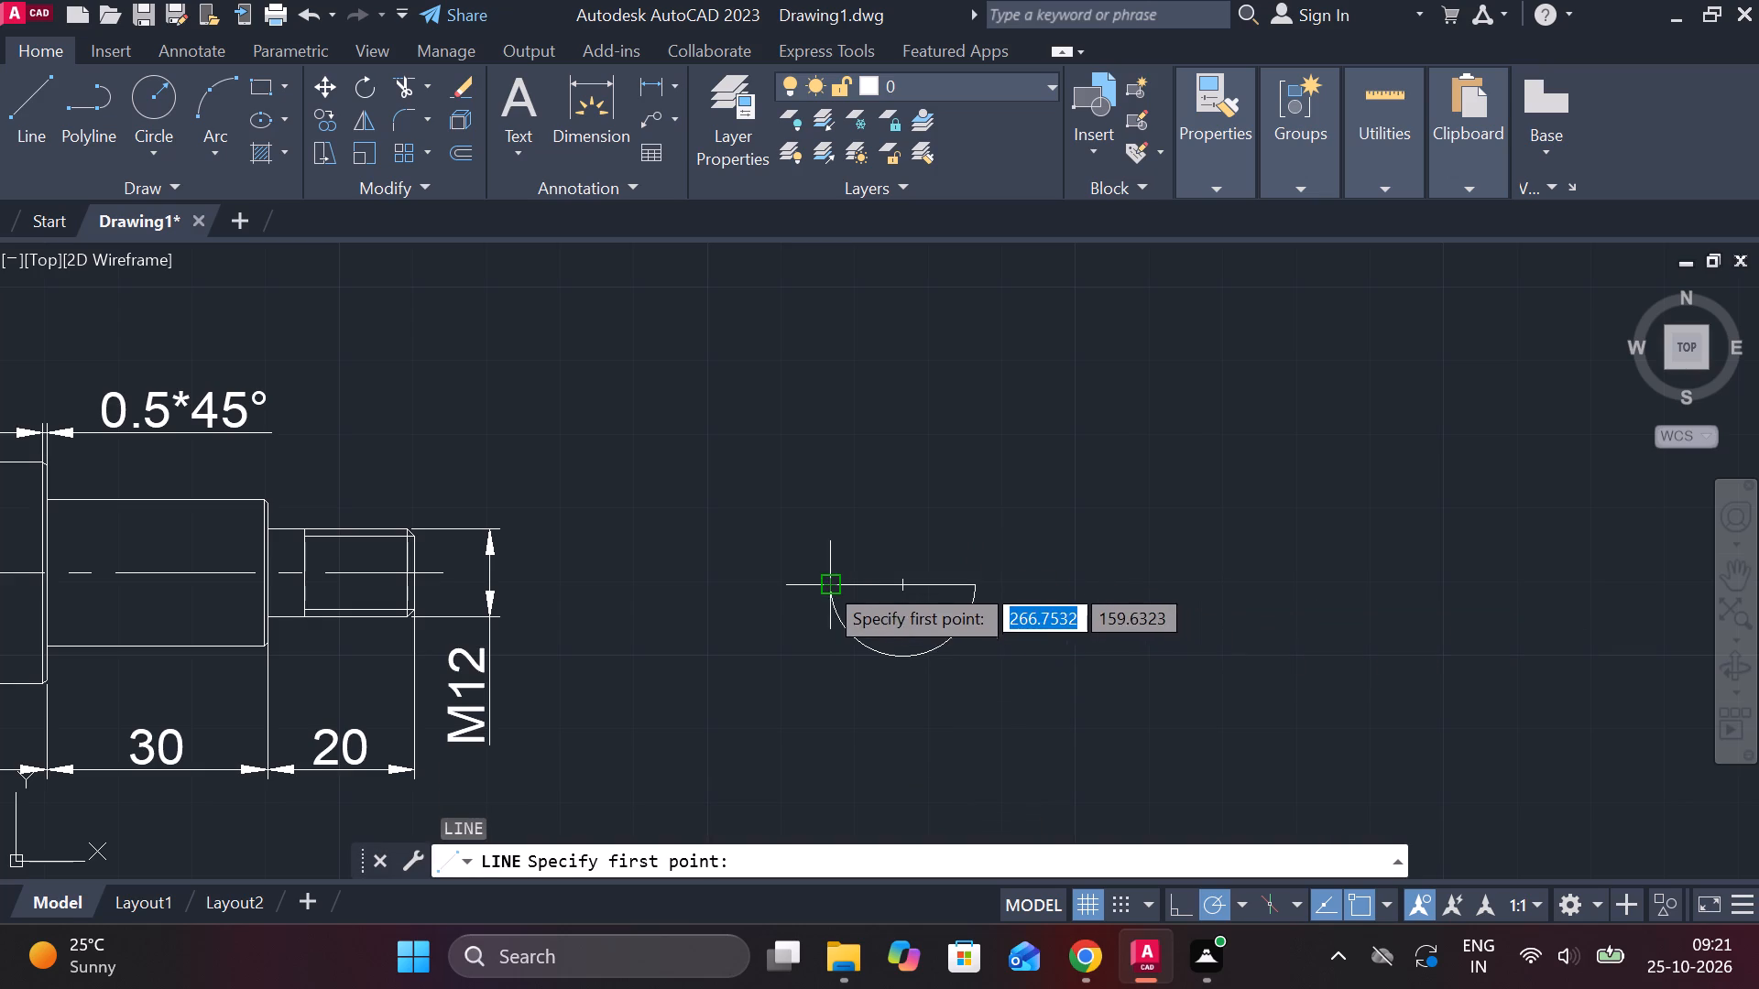
click(844, 695)
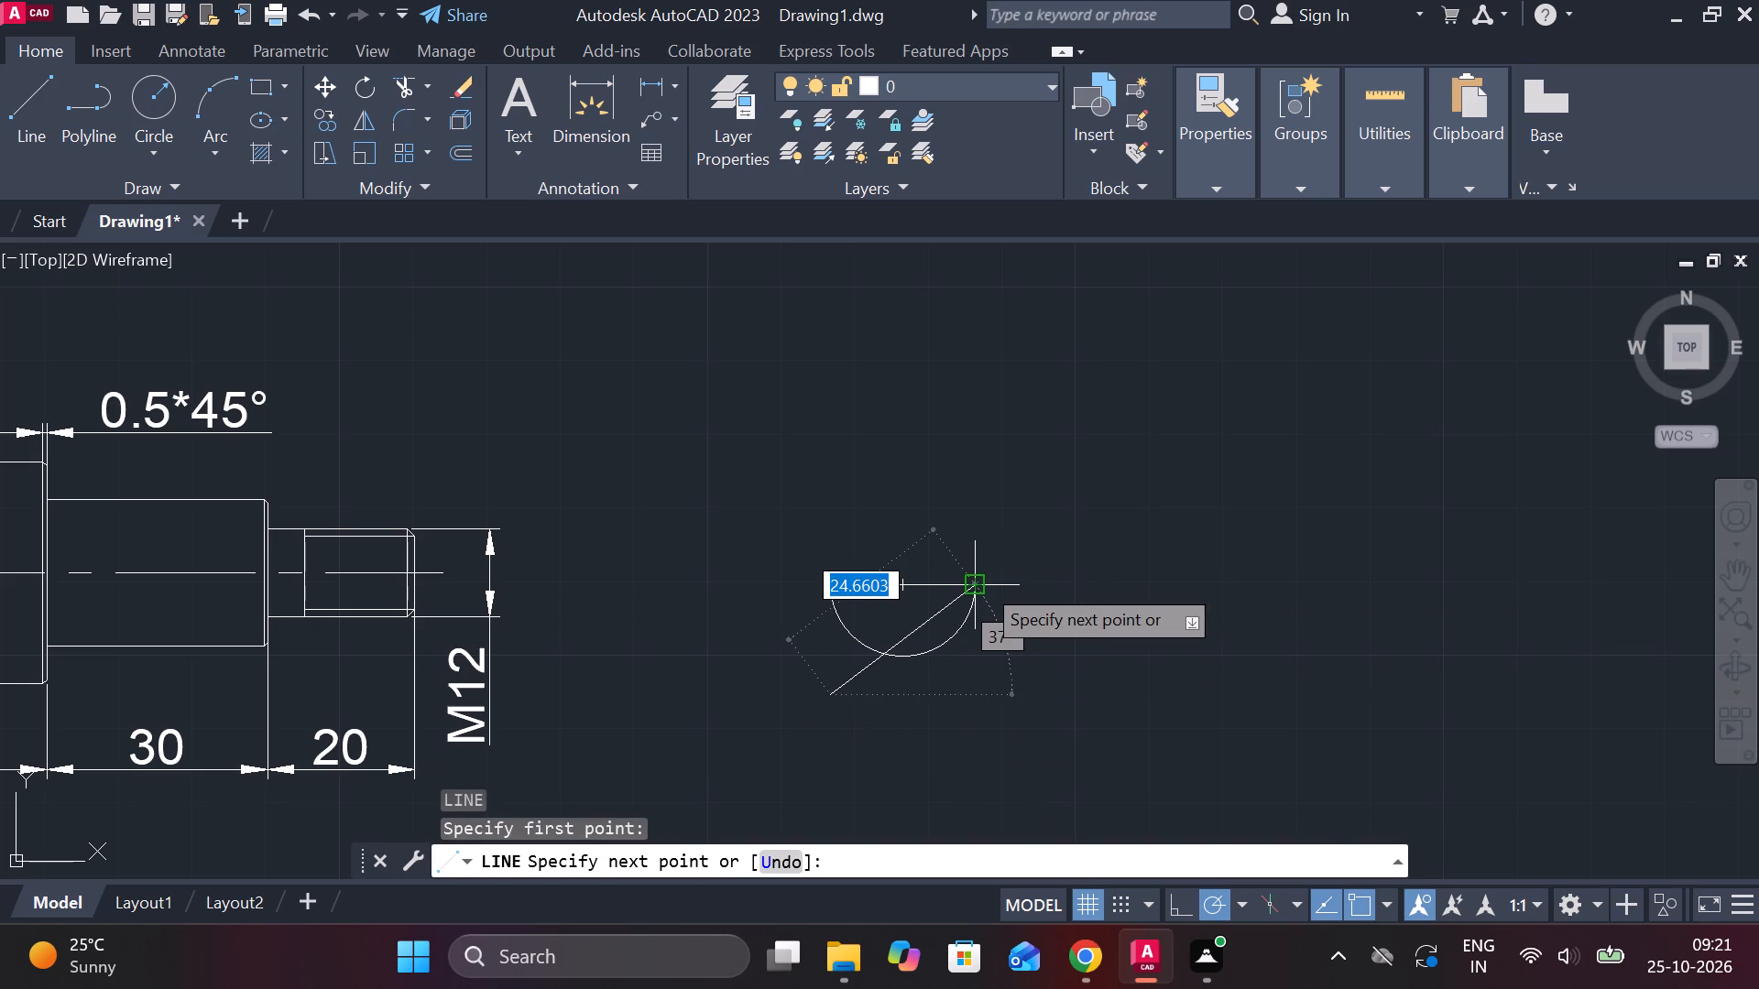
click(982, 703)
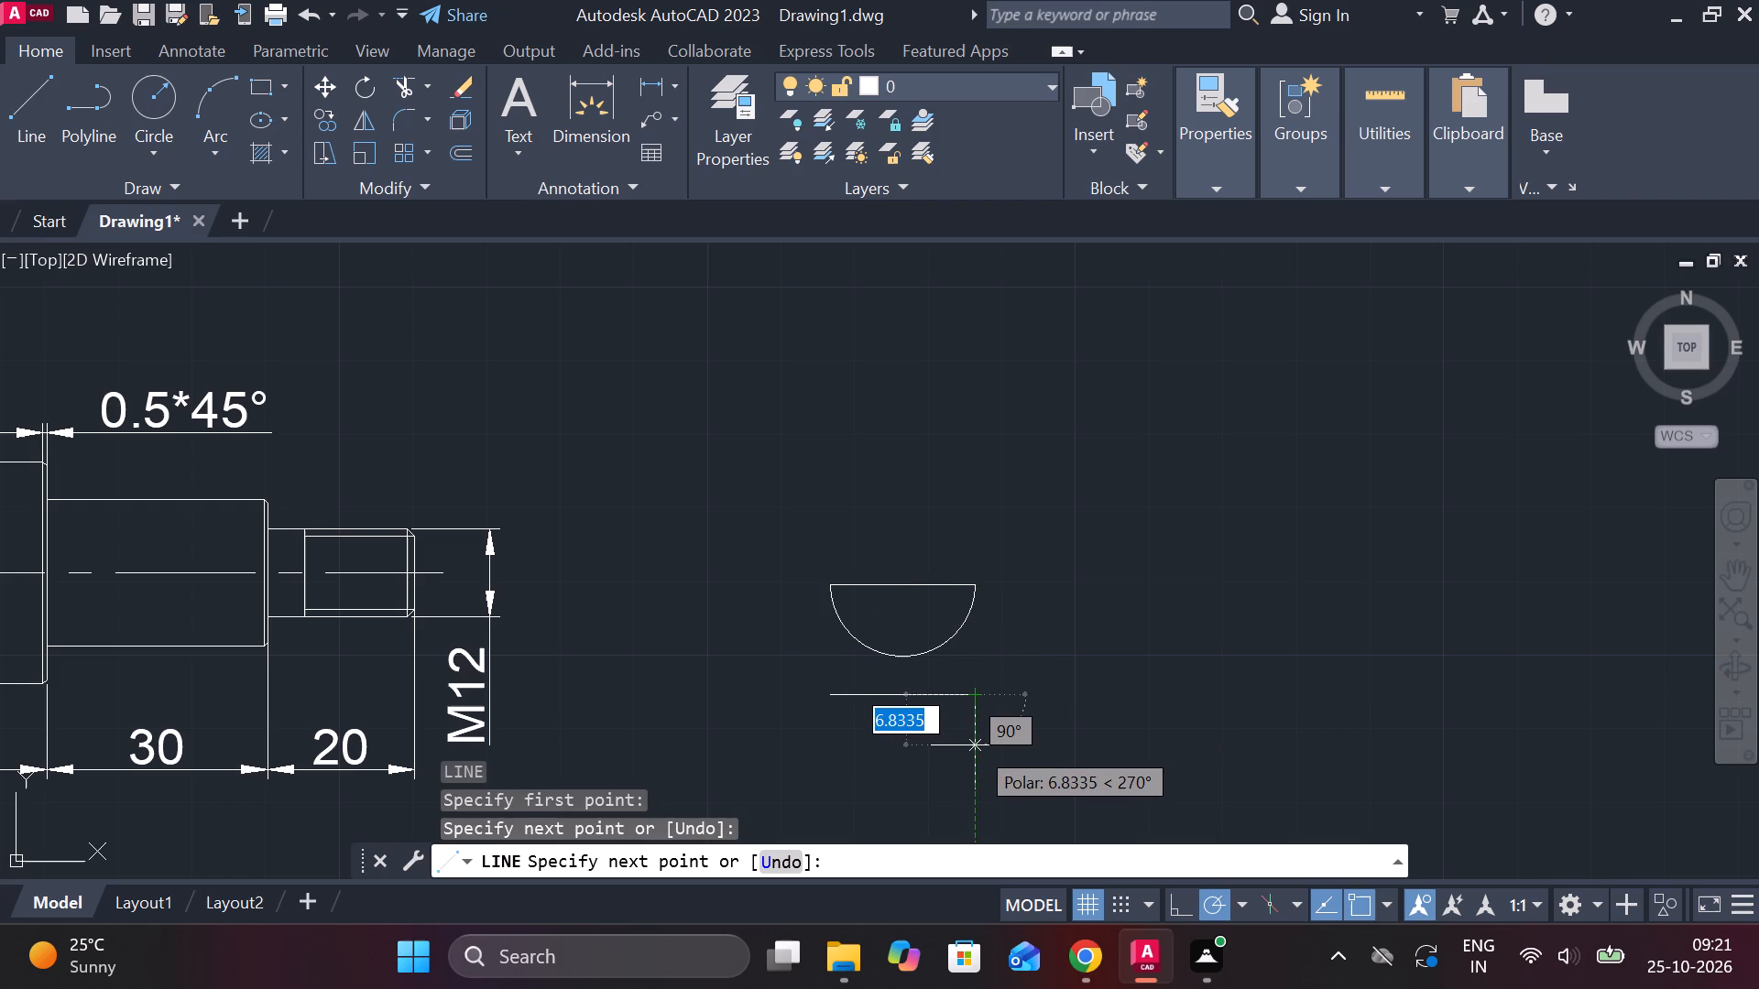
text(5.6)
key(Return)
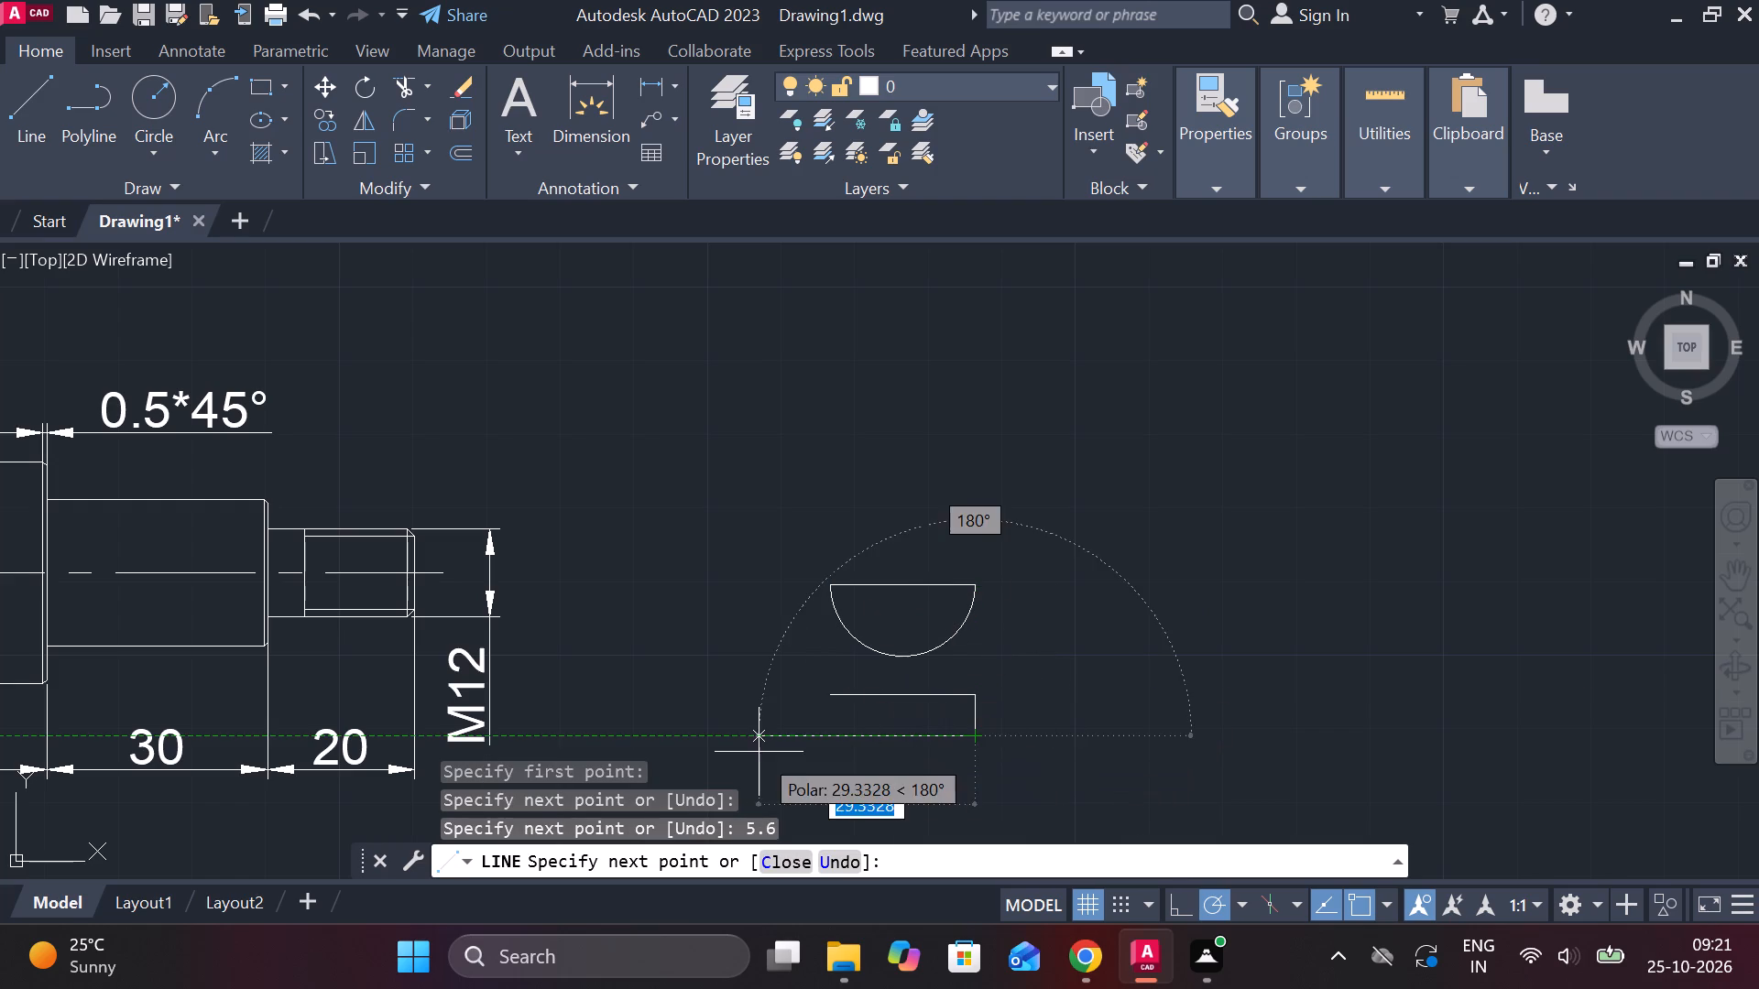
click(840, 747)
click(839, 698)
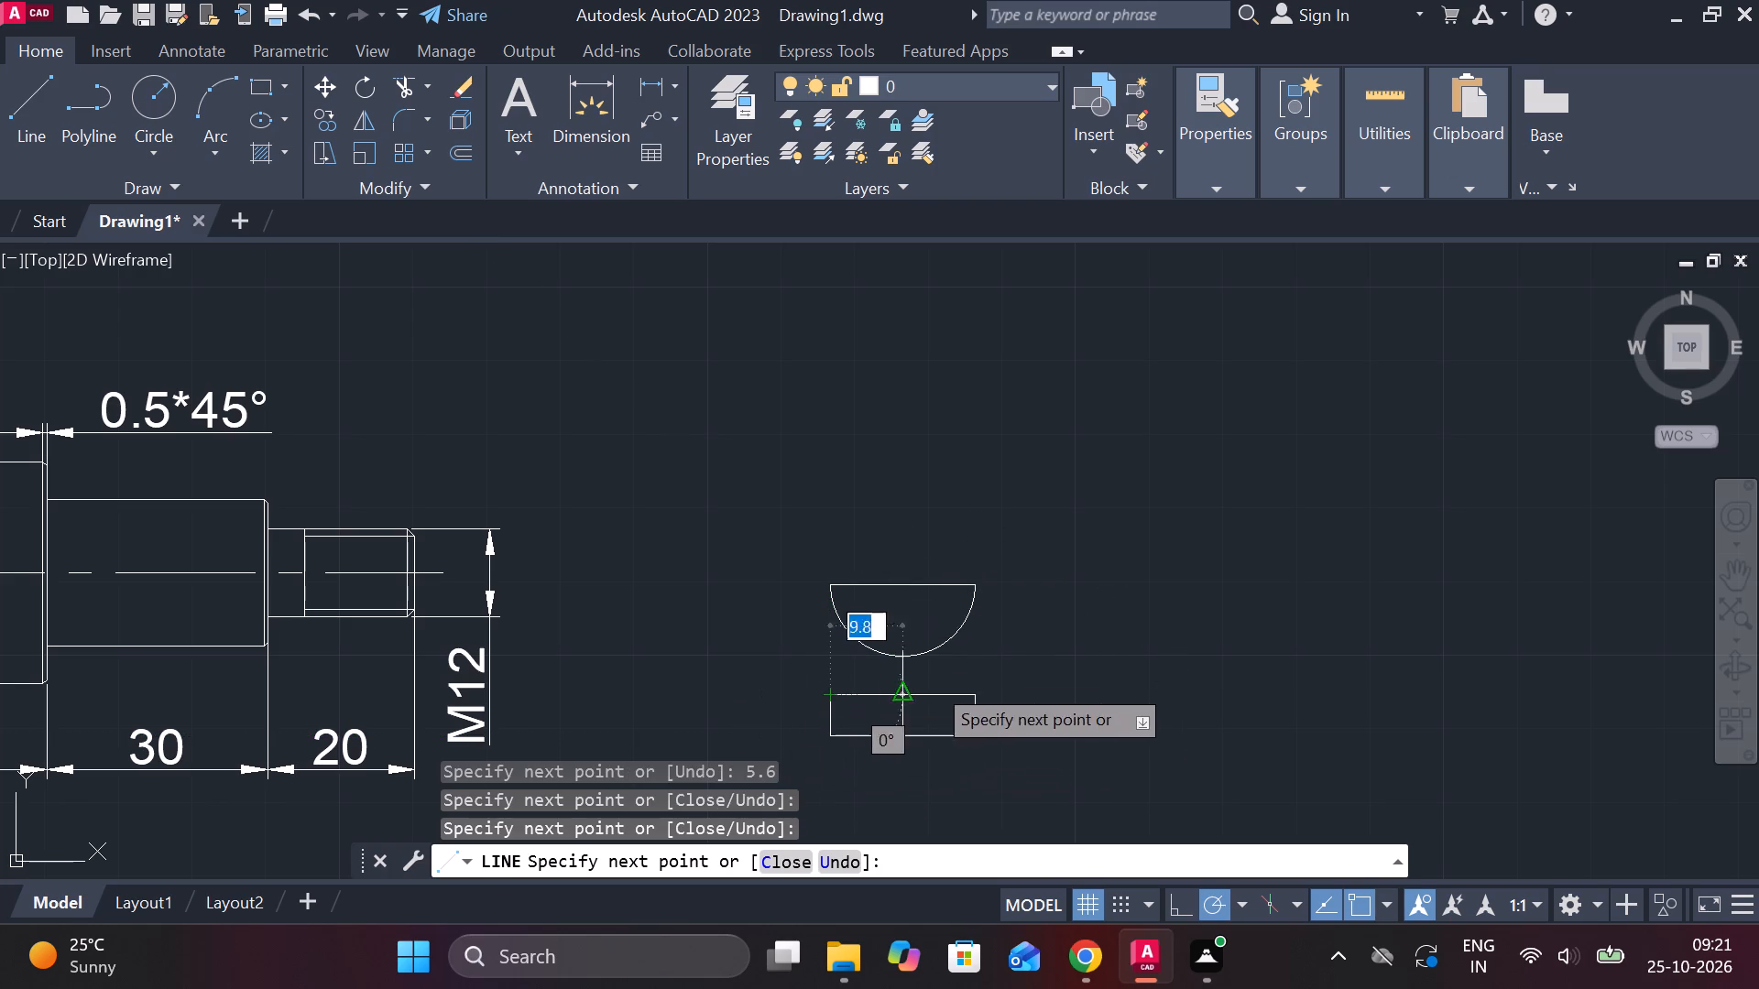
key(Escape)
Copy the semicircle and rectangle together to just above the undimensioned shaft.
scroll(1123, 669, down, 1)
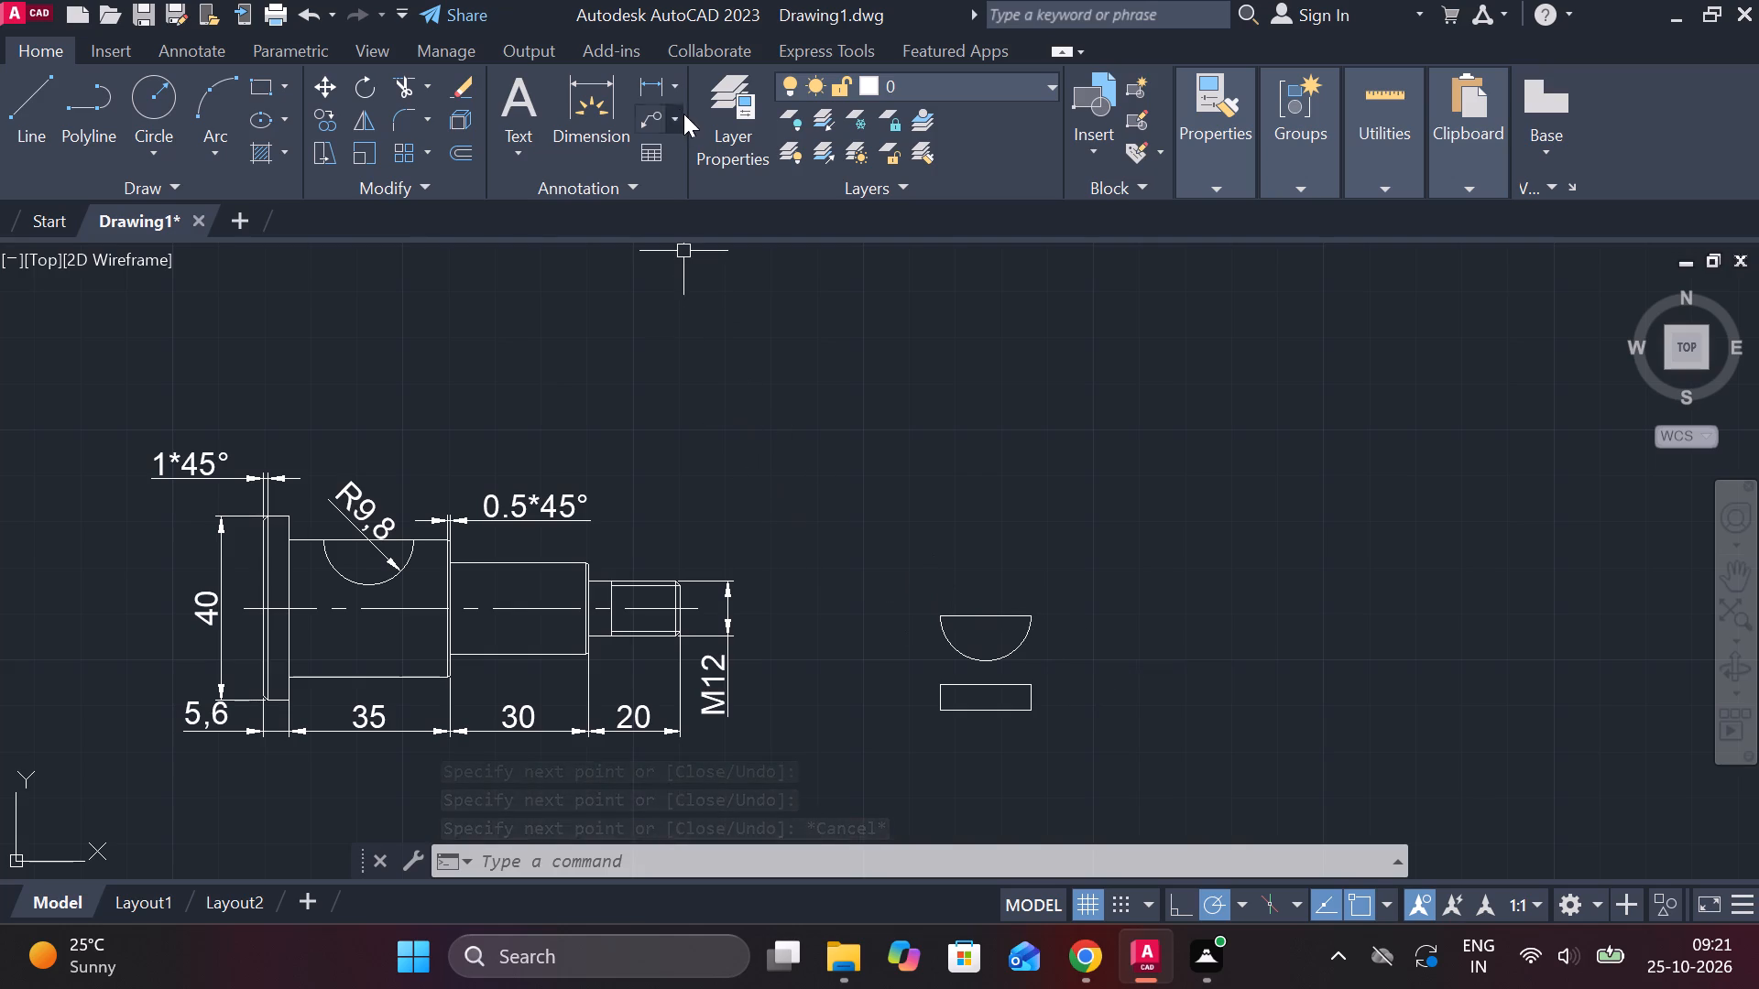
scroll(853, 382, down, 1)
drag(874, 488, 880, 496)
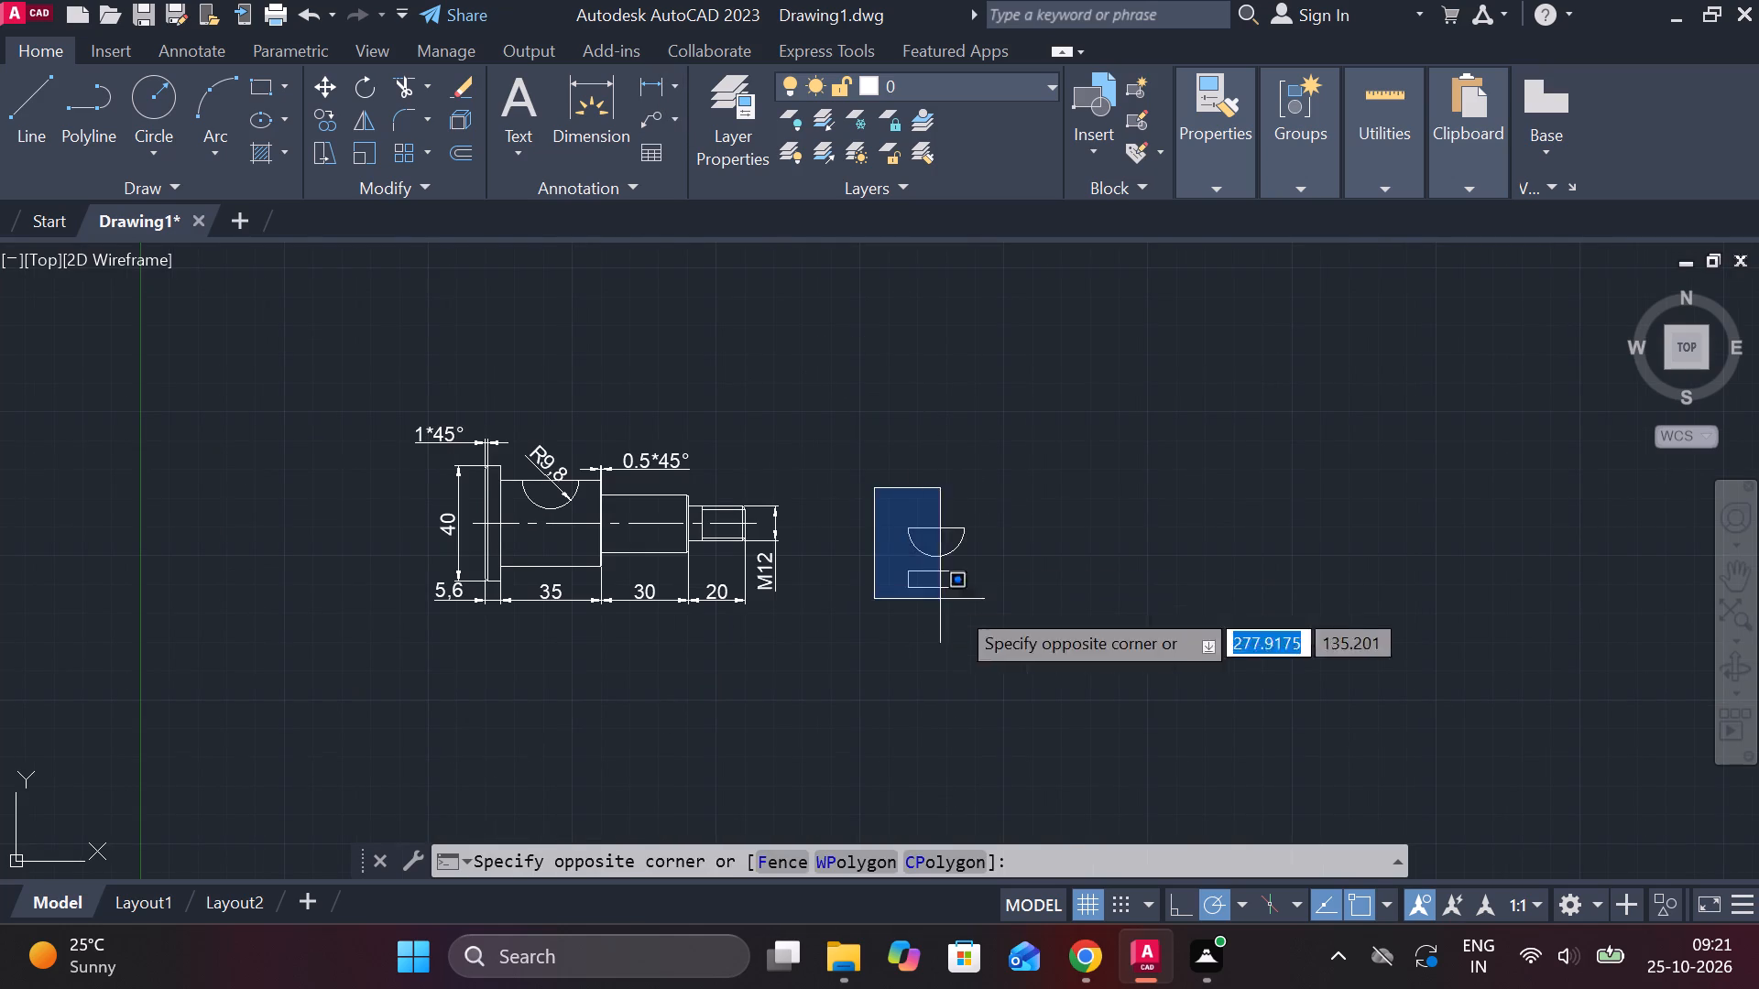
click(1039, 620)
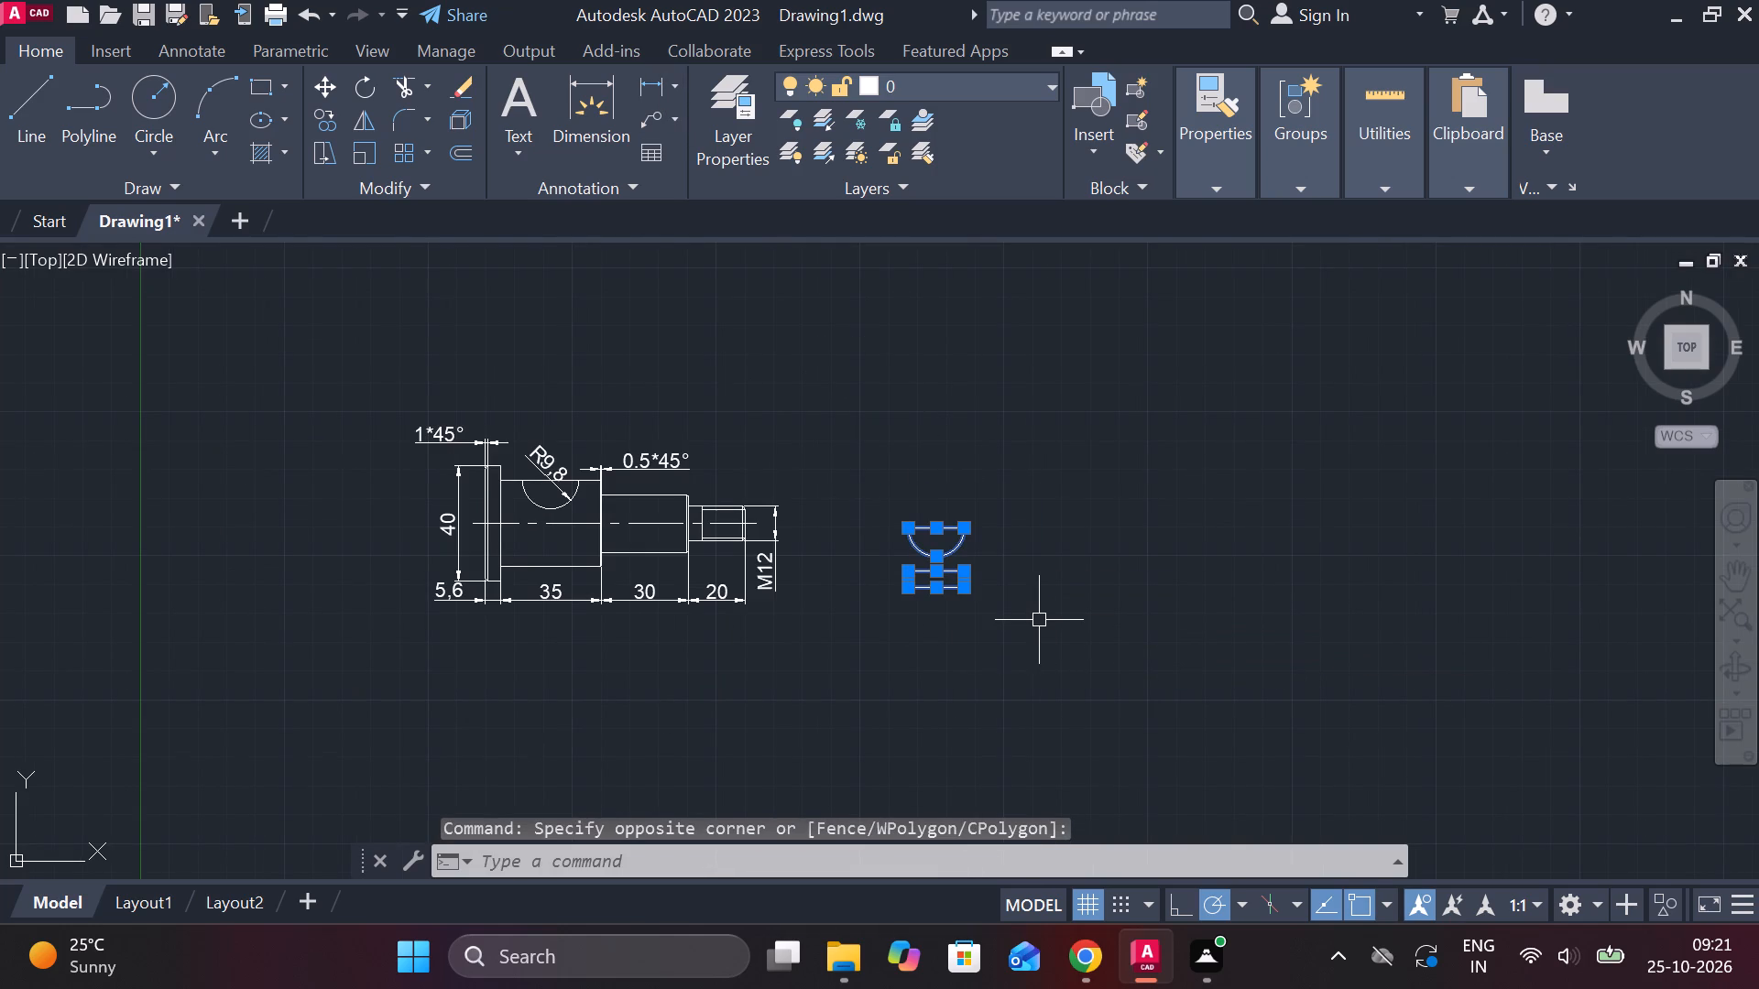
text(co)
key(Return)
click(1049, 620)
scroll(1058, 622, down, 2)
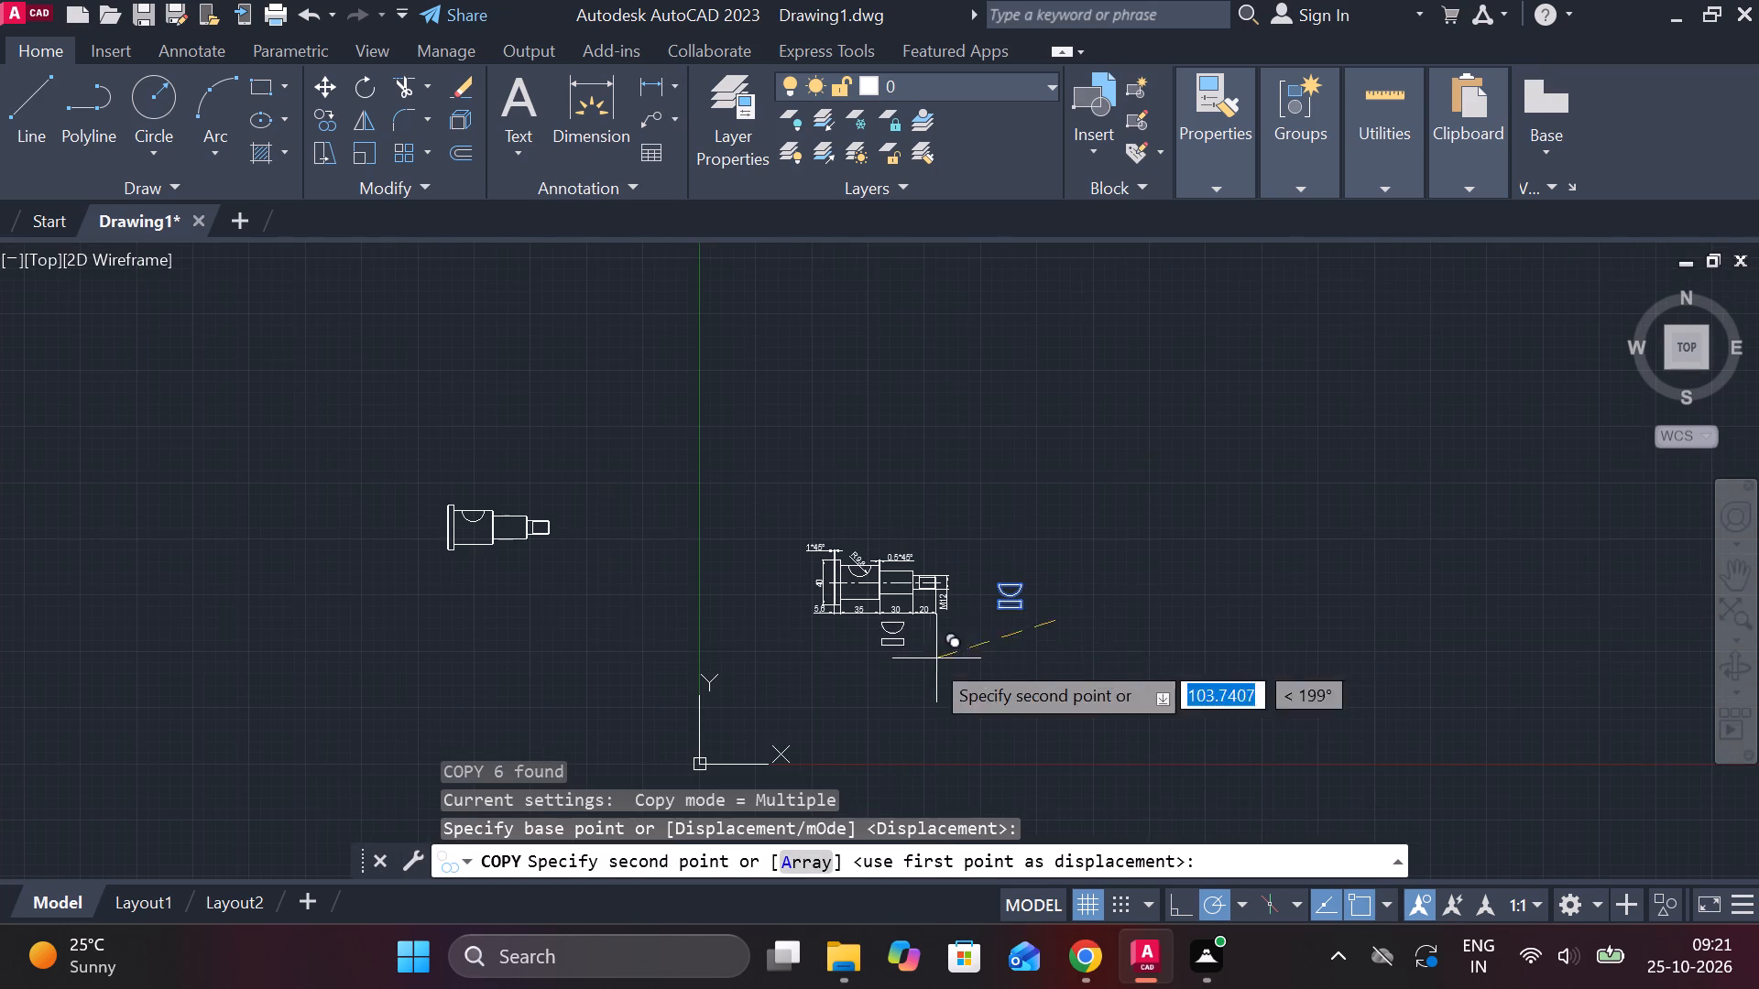
scroll(501, 605, up, 1)
scroll(489, 442, up, 3)
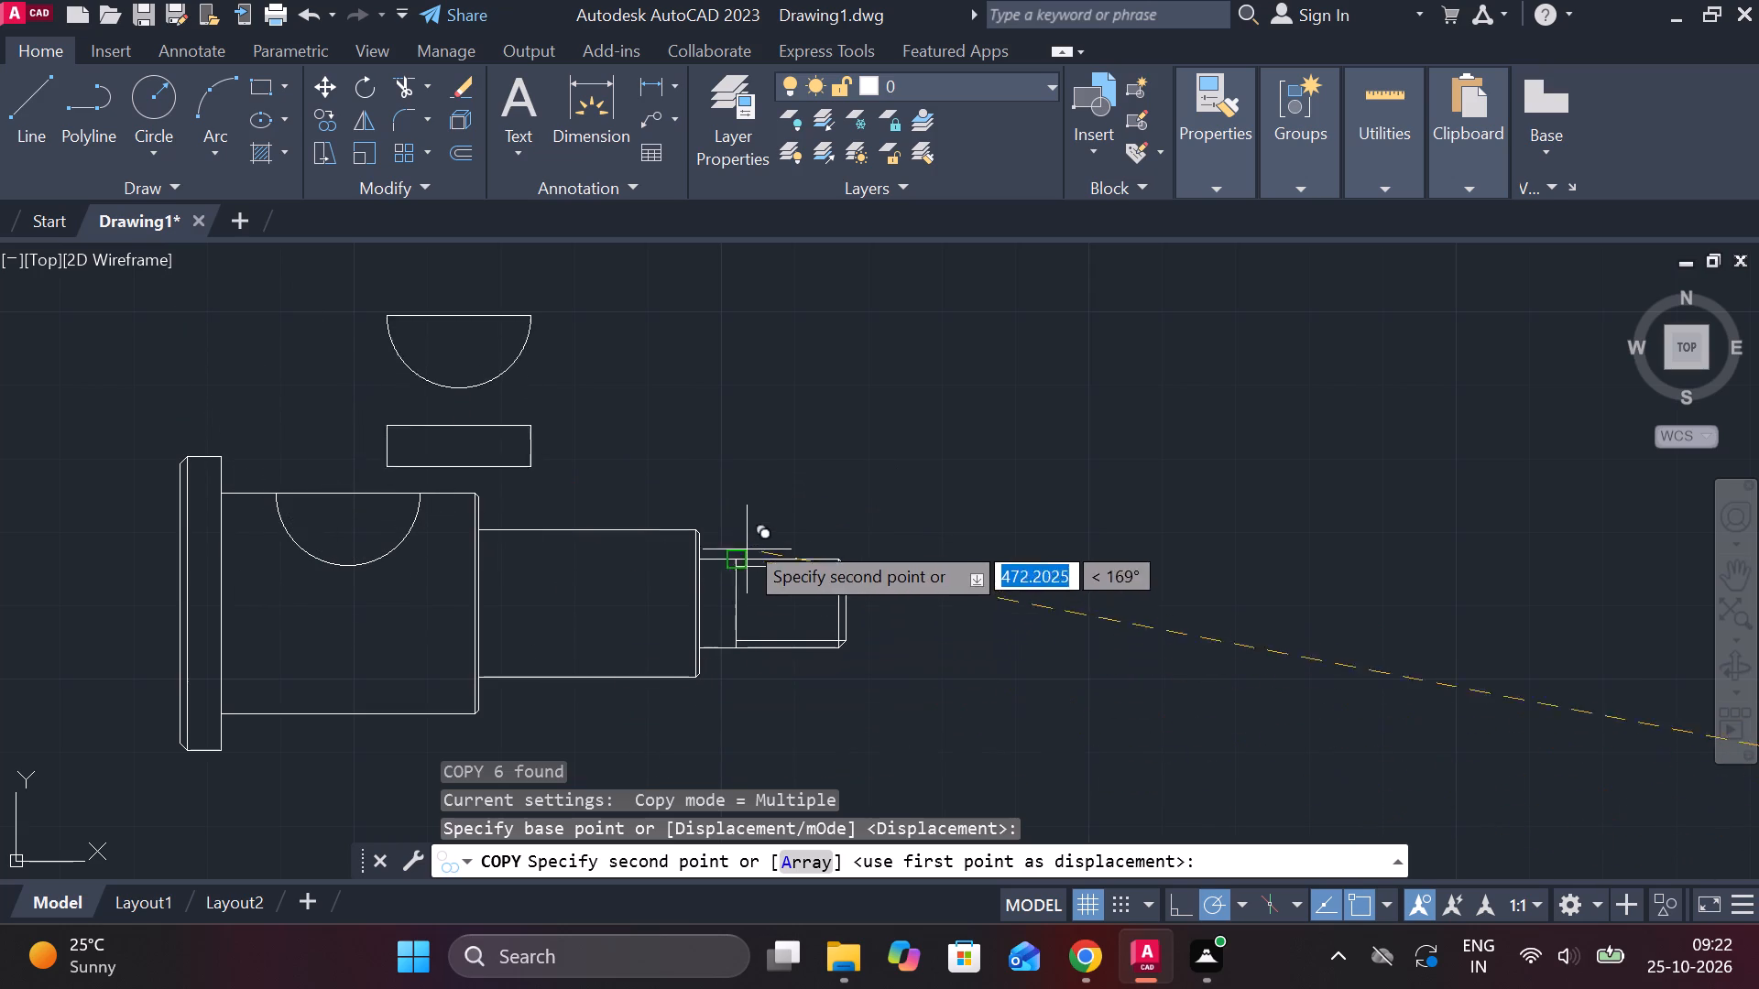
click(790, 444)
scroll(874, 493, down, 3)
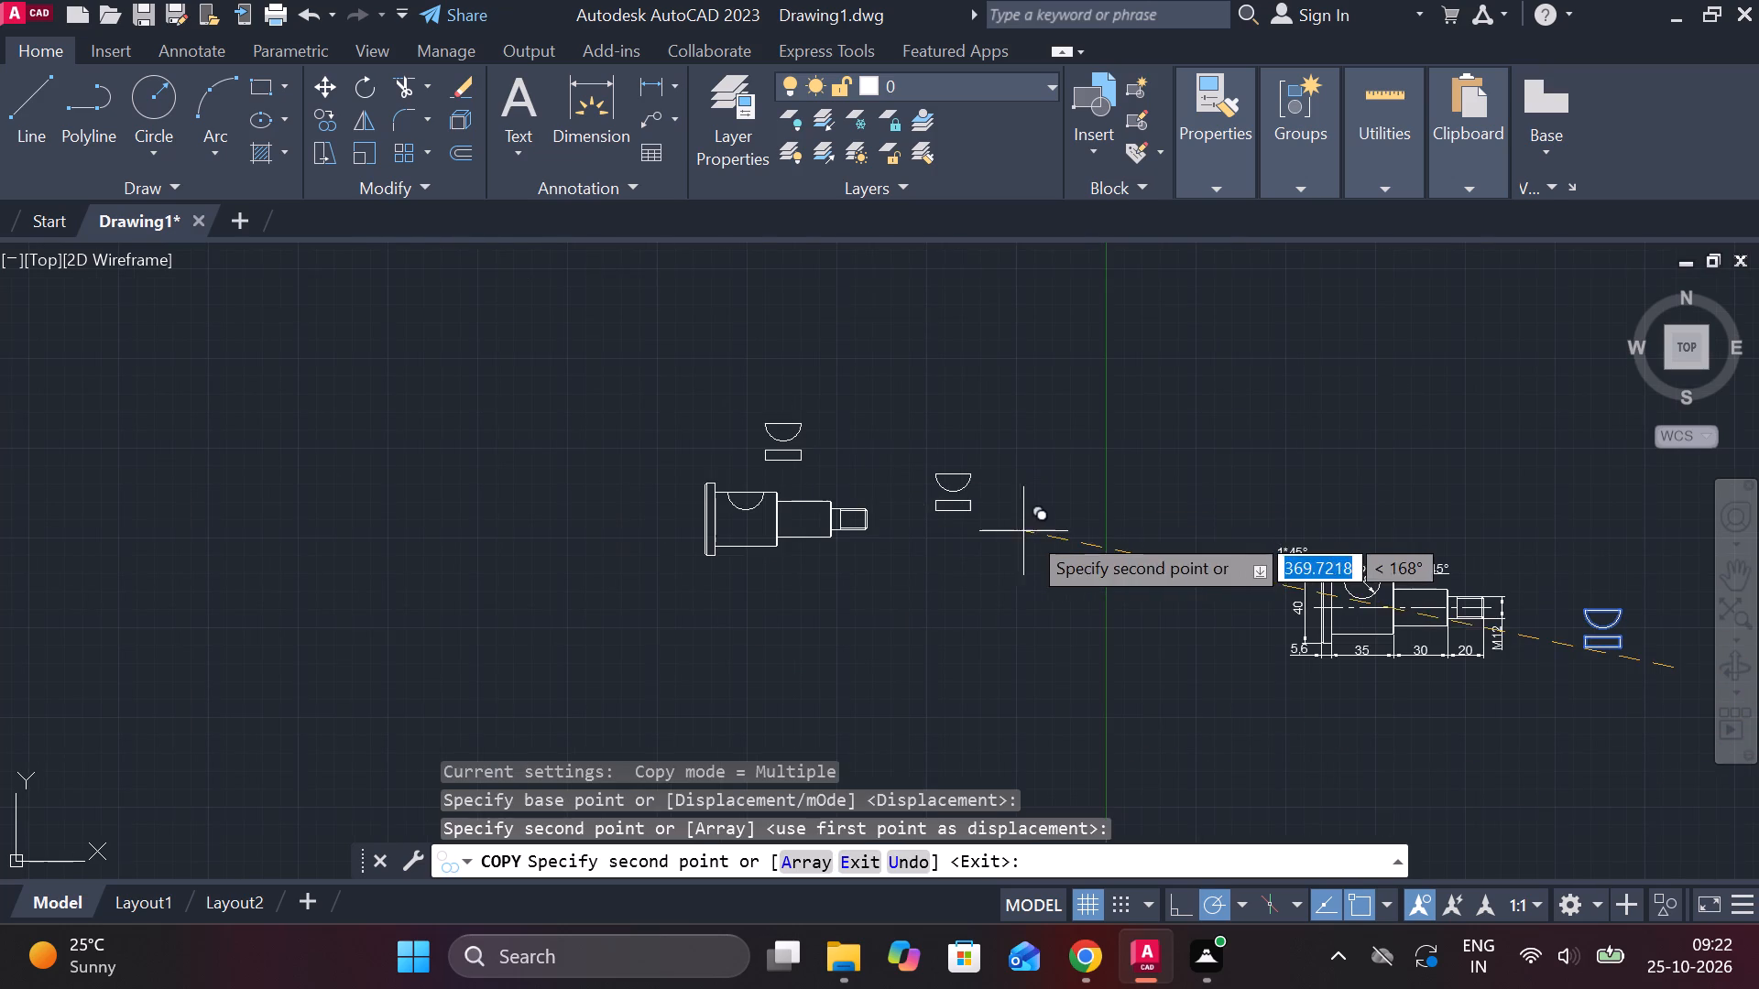
key(Escape)
Add a linear dimension for the height of the original rectangle, placed to its left.
middle_drag(1101, 571, 615, 546)
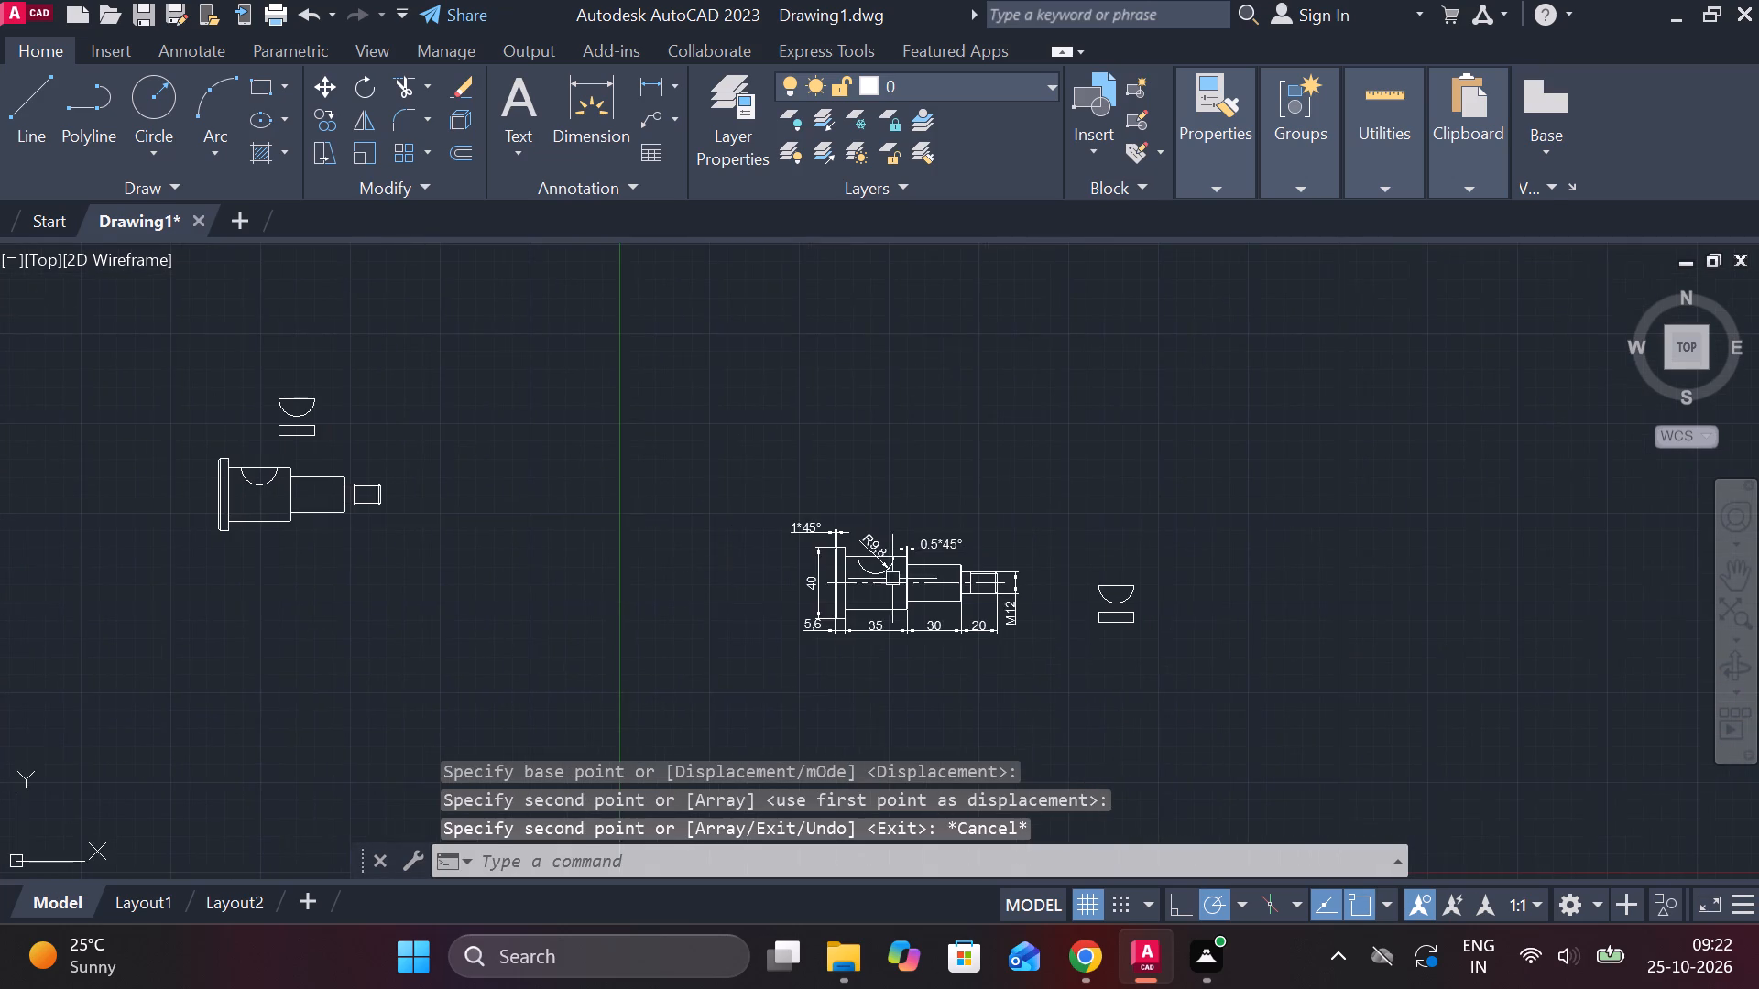
scroll(1133, 677, up, 2)
middle_drag(1127, 626, 1020, 692)
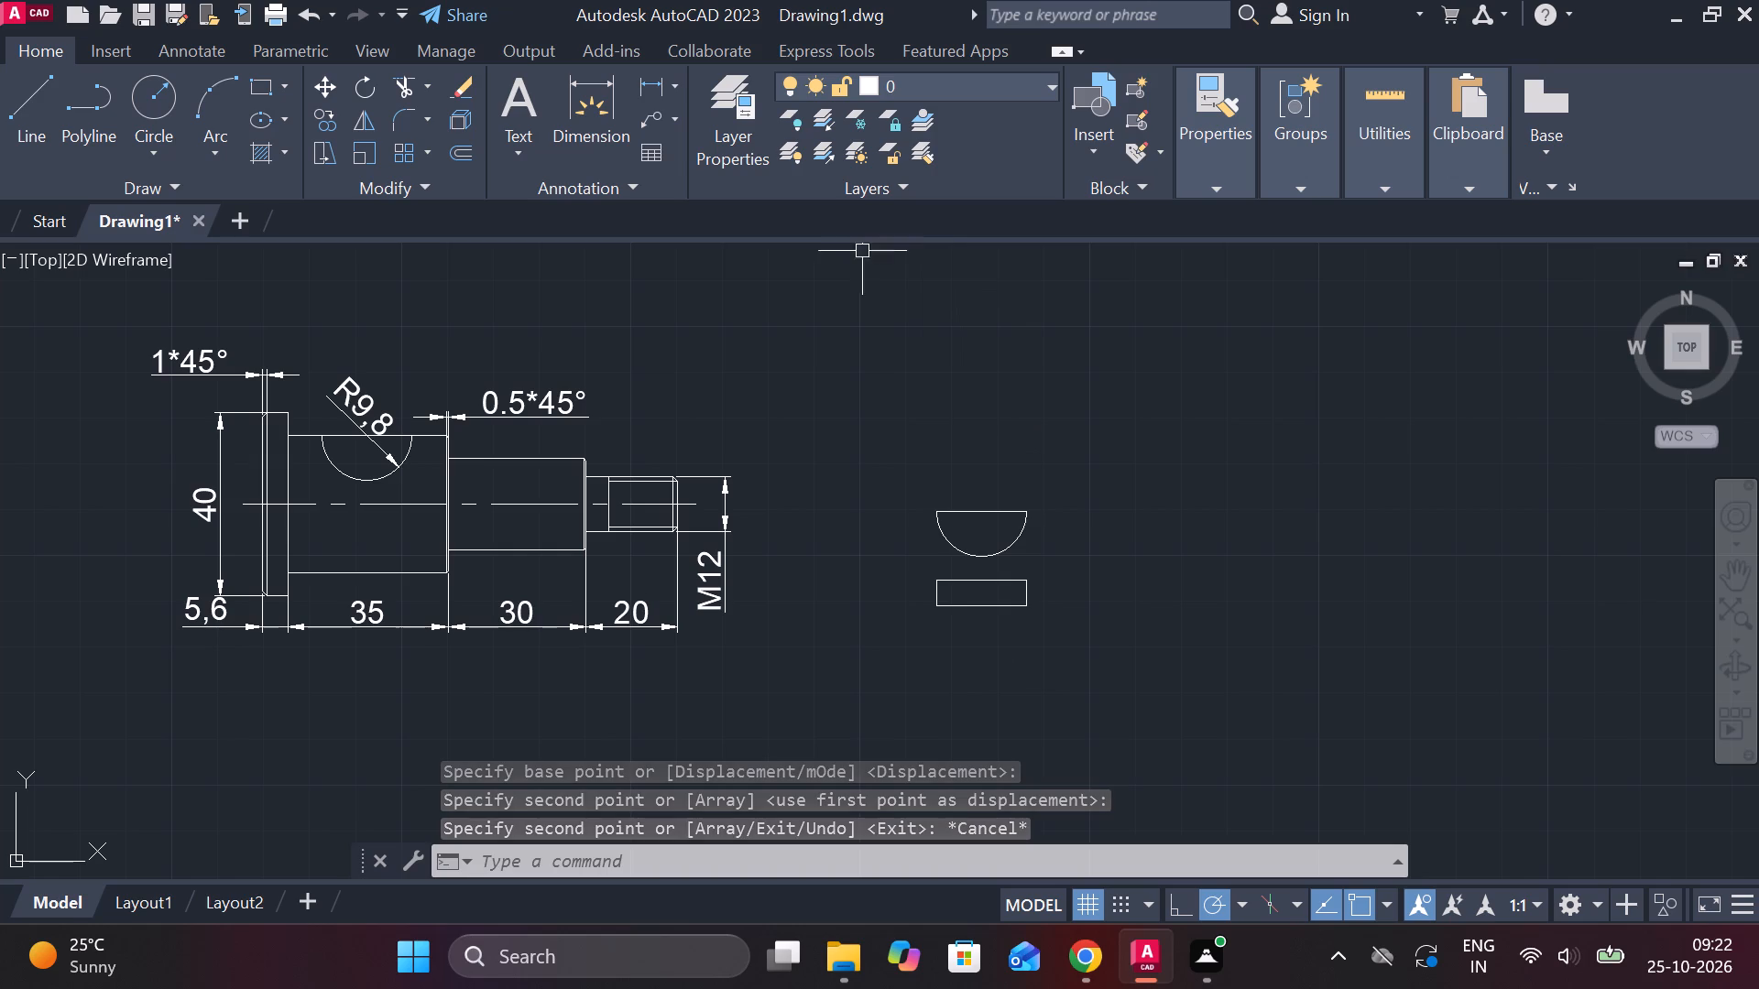
click(648, 94)
scroll(1042, 673, up, 2)
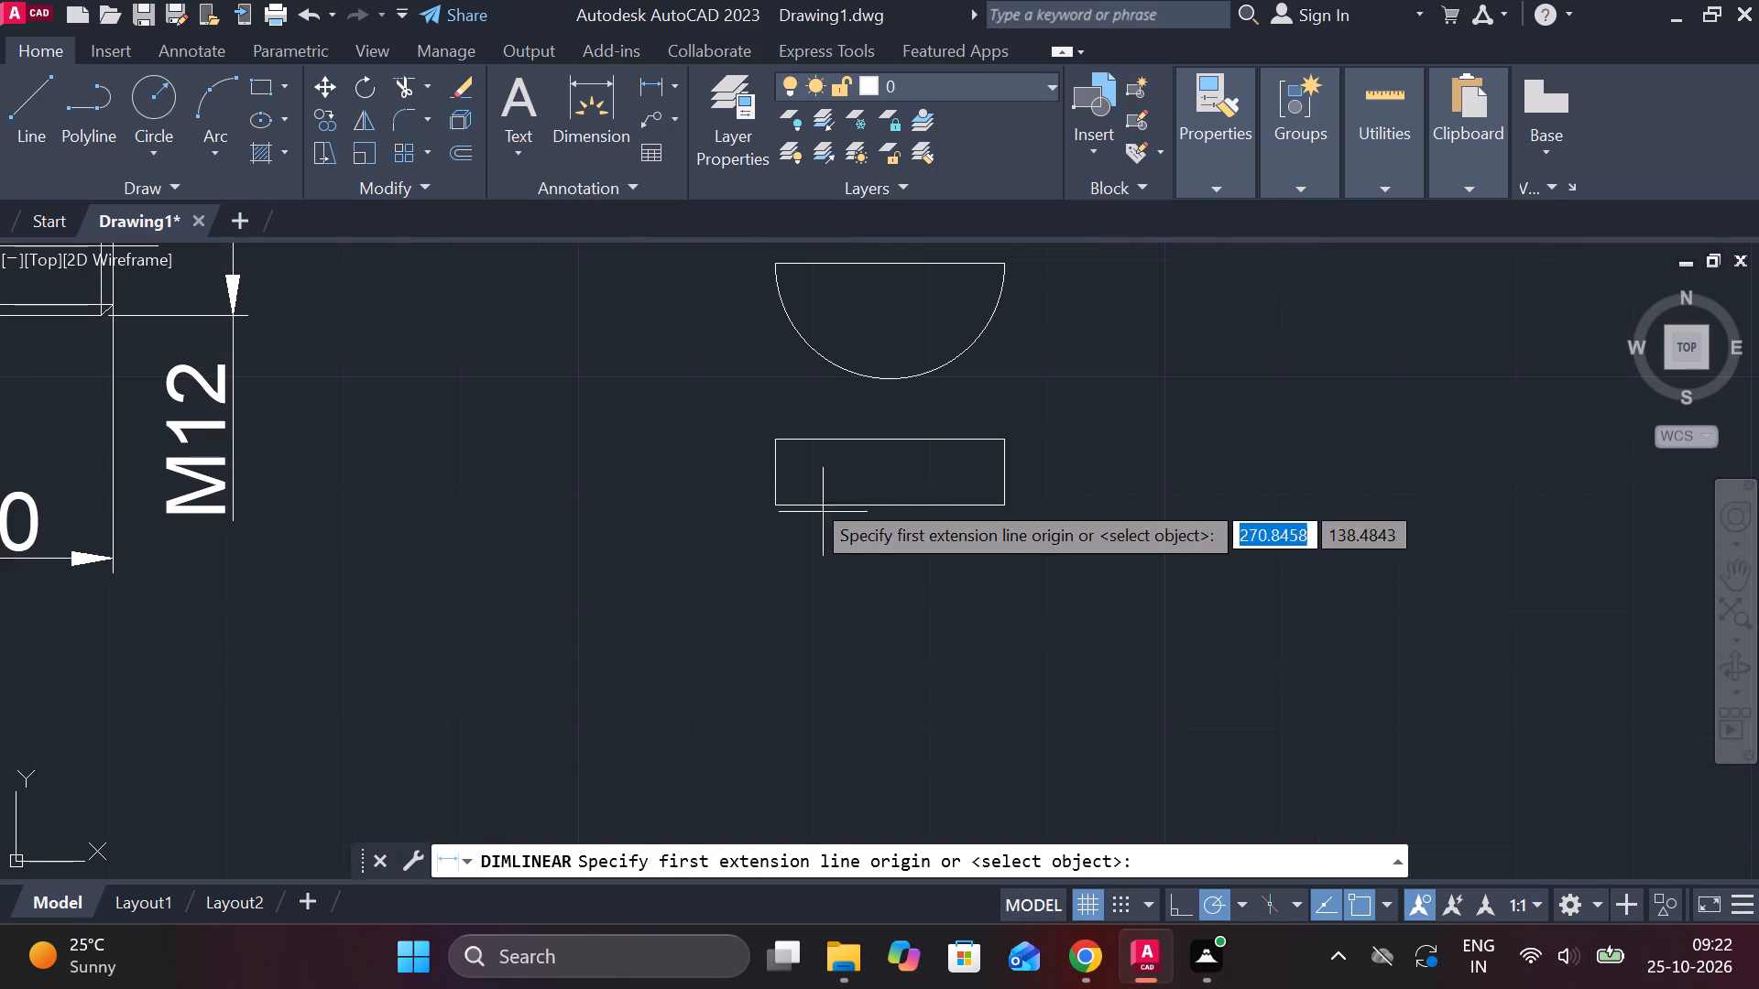
click(784, 446)
click(785, 520)
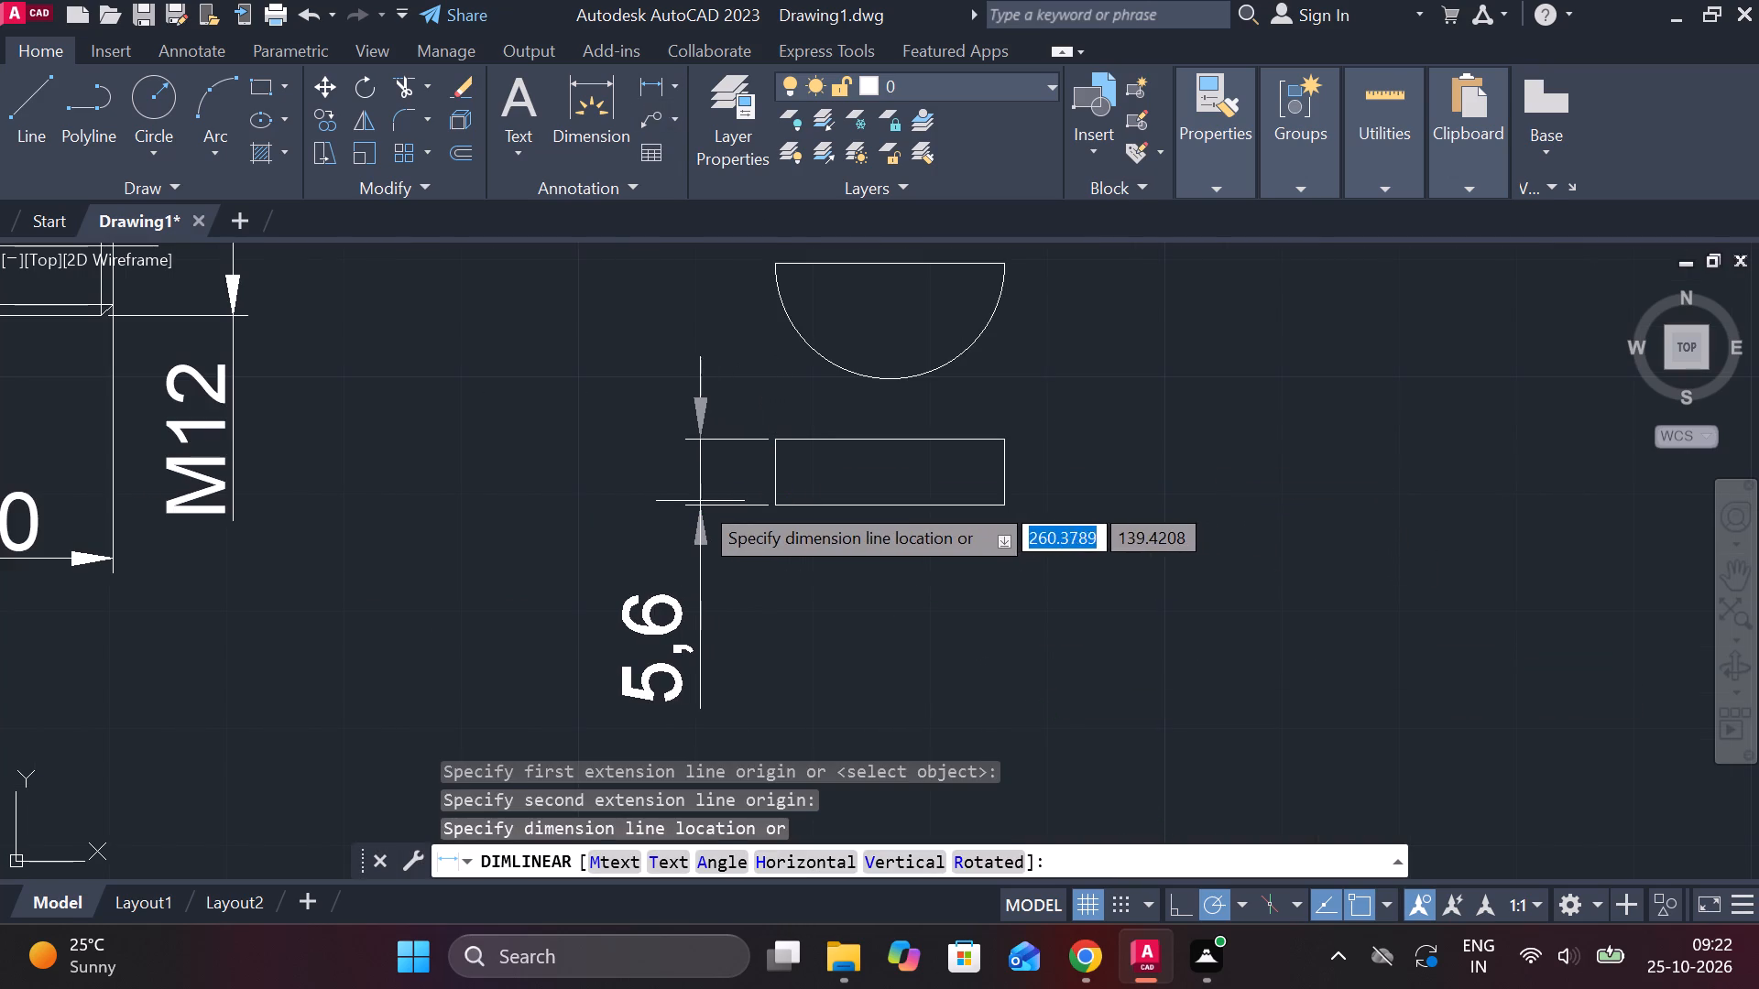
click(697, 501)
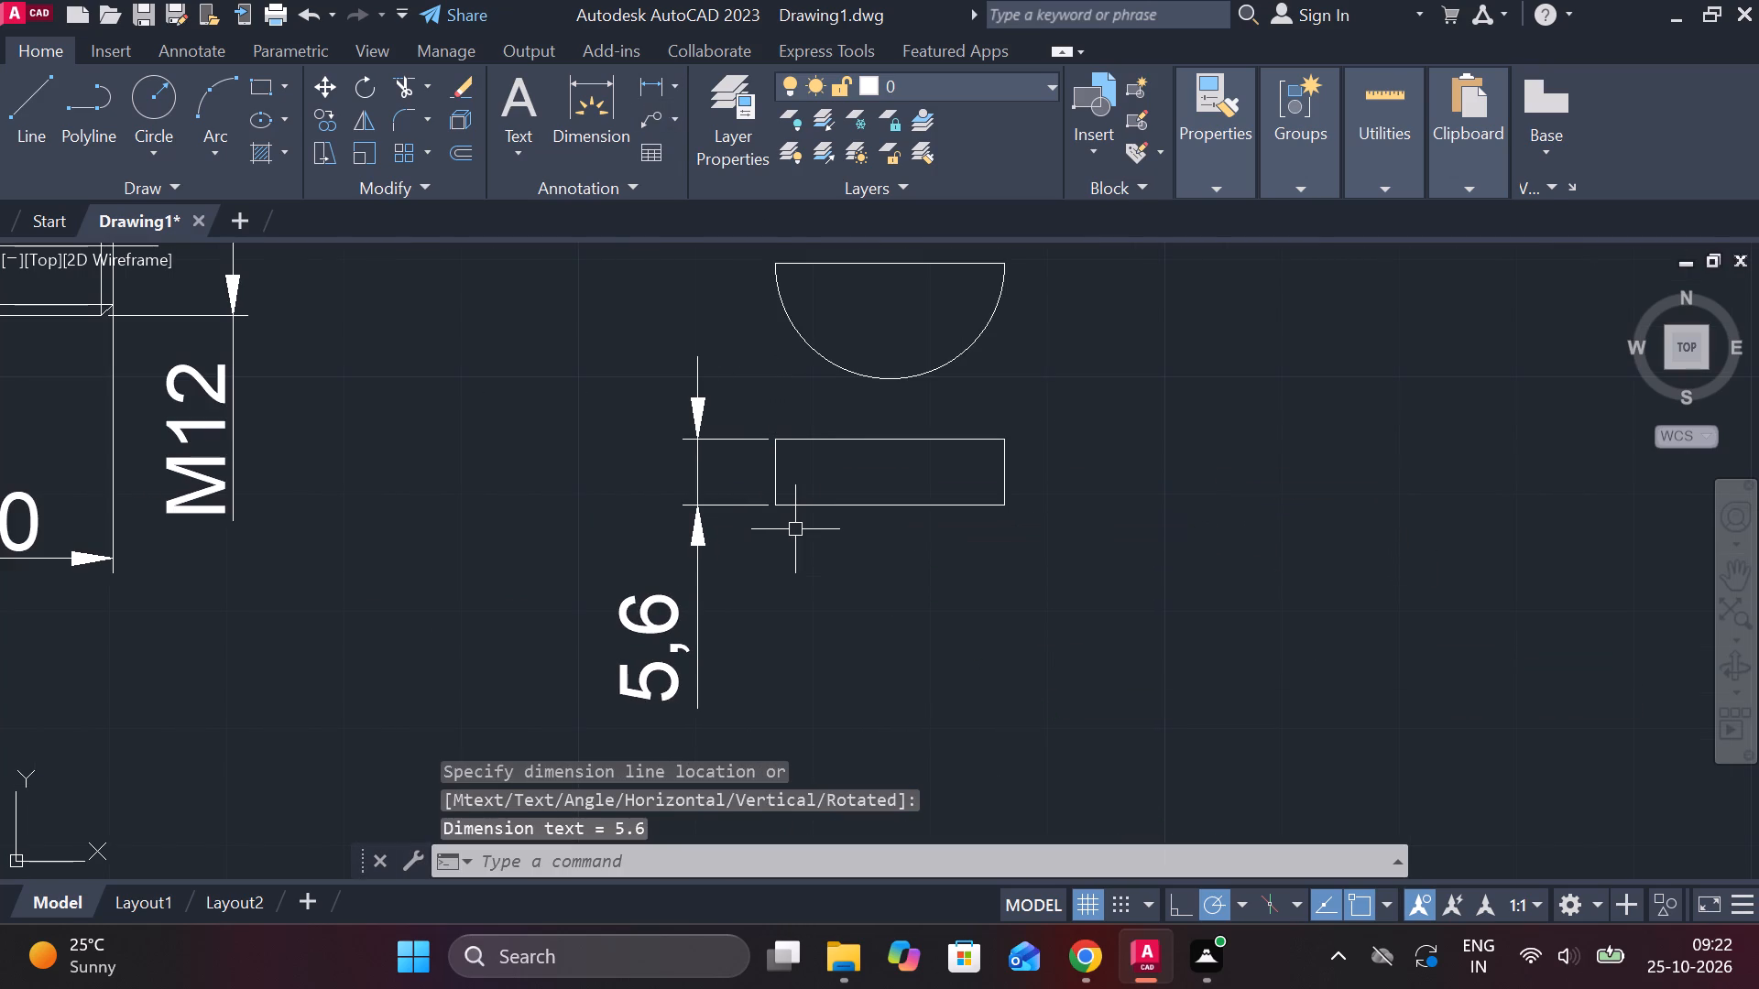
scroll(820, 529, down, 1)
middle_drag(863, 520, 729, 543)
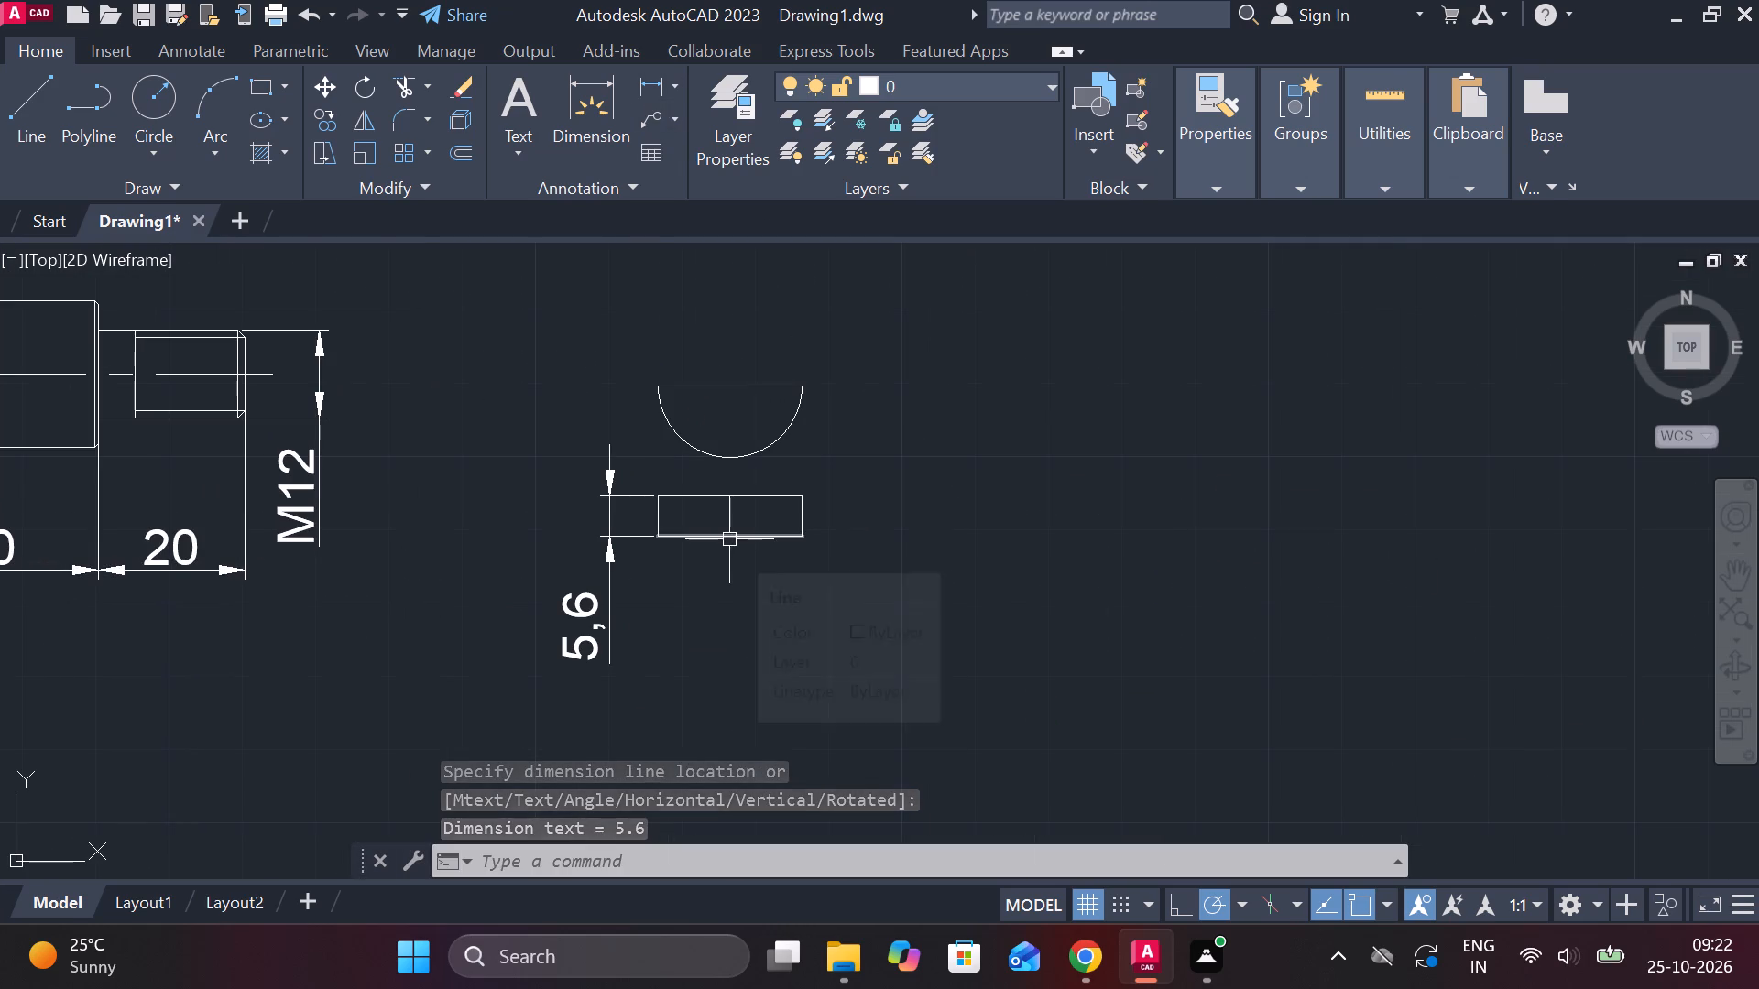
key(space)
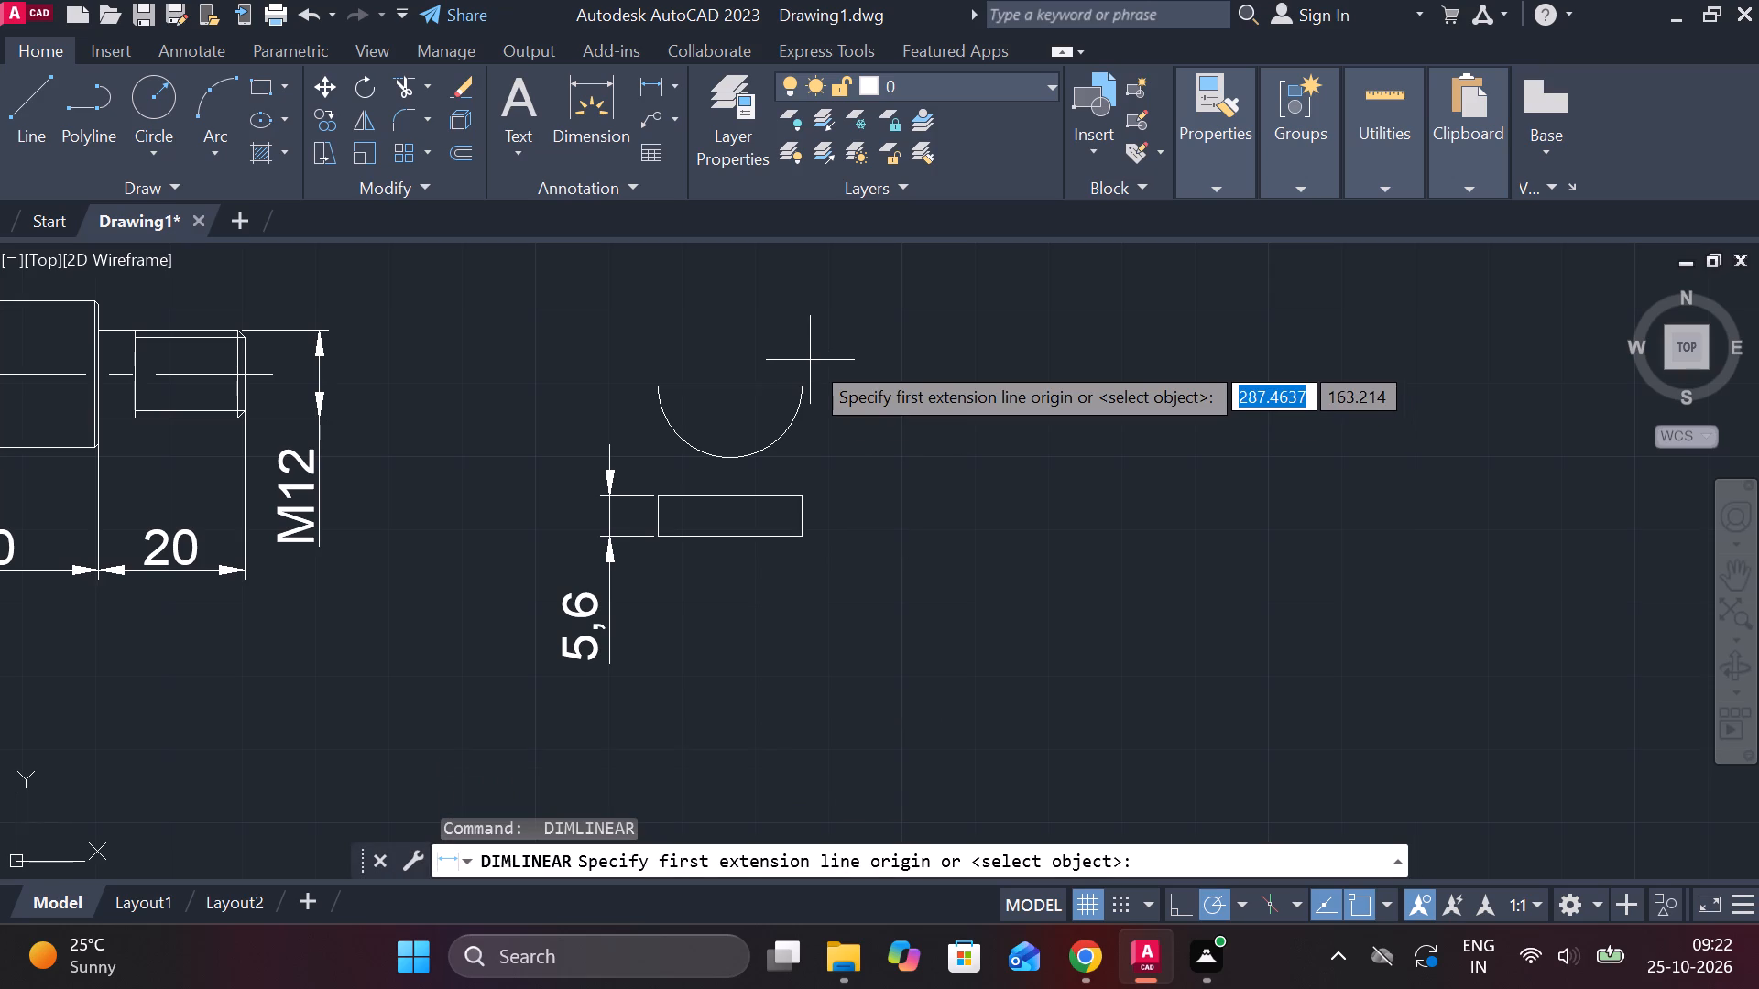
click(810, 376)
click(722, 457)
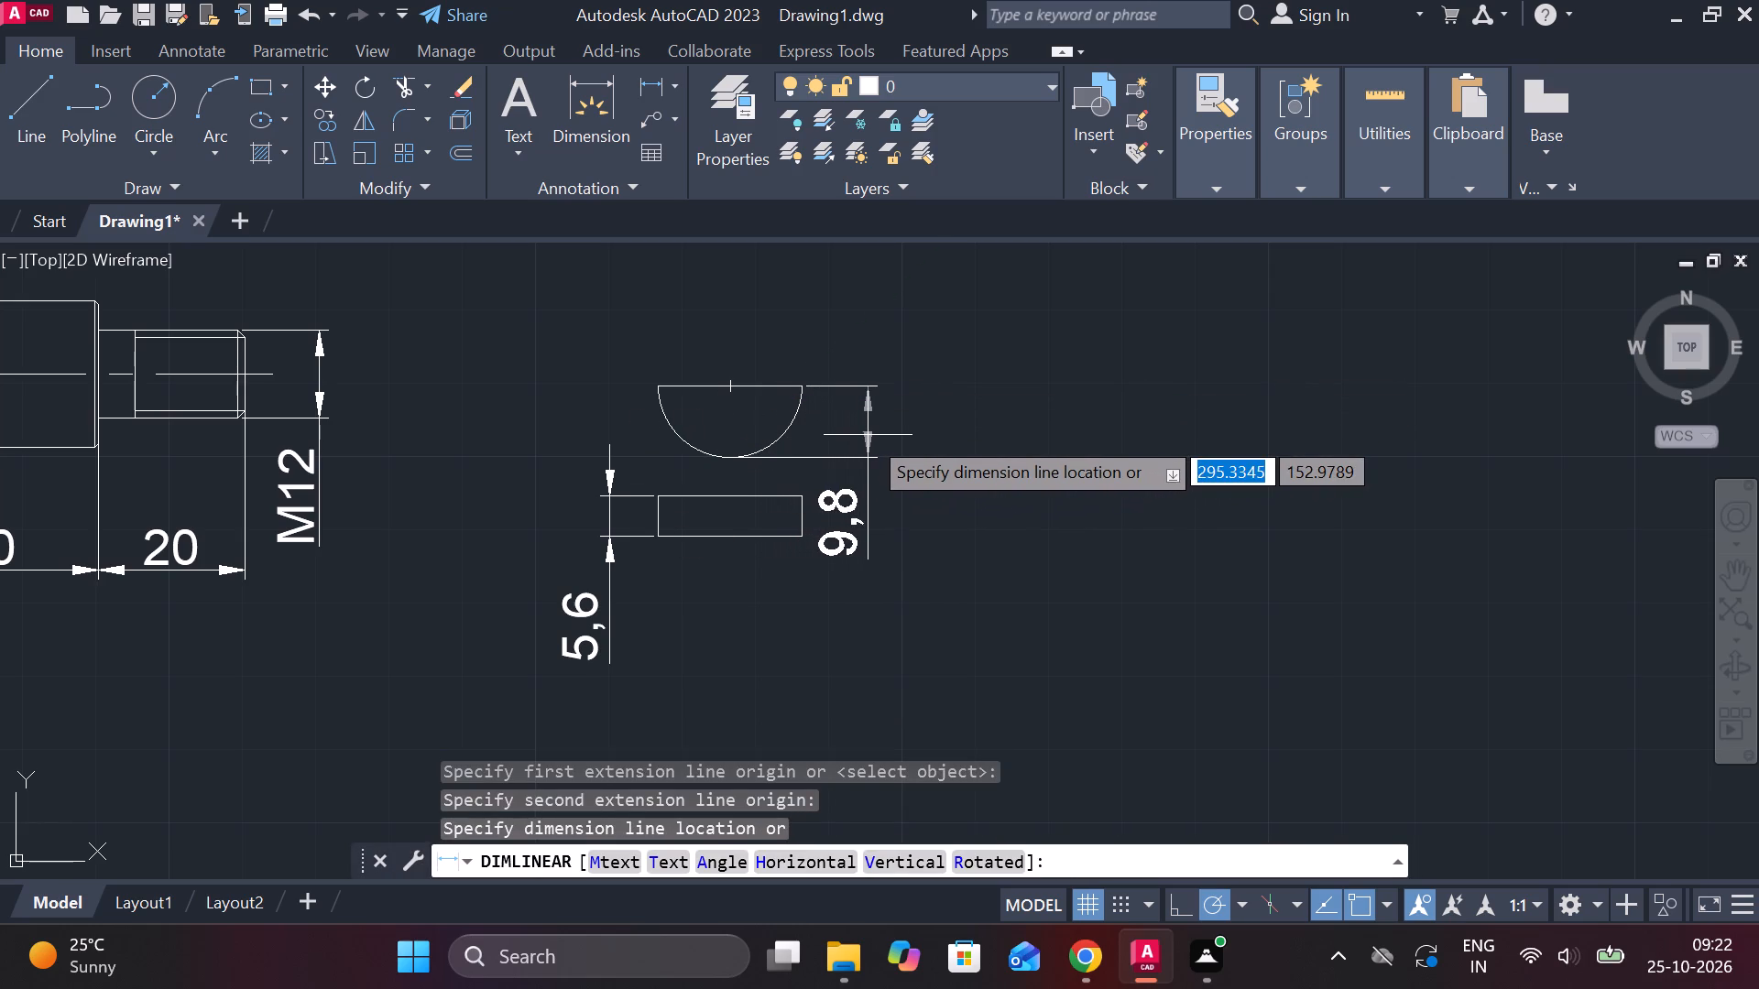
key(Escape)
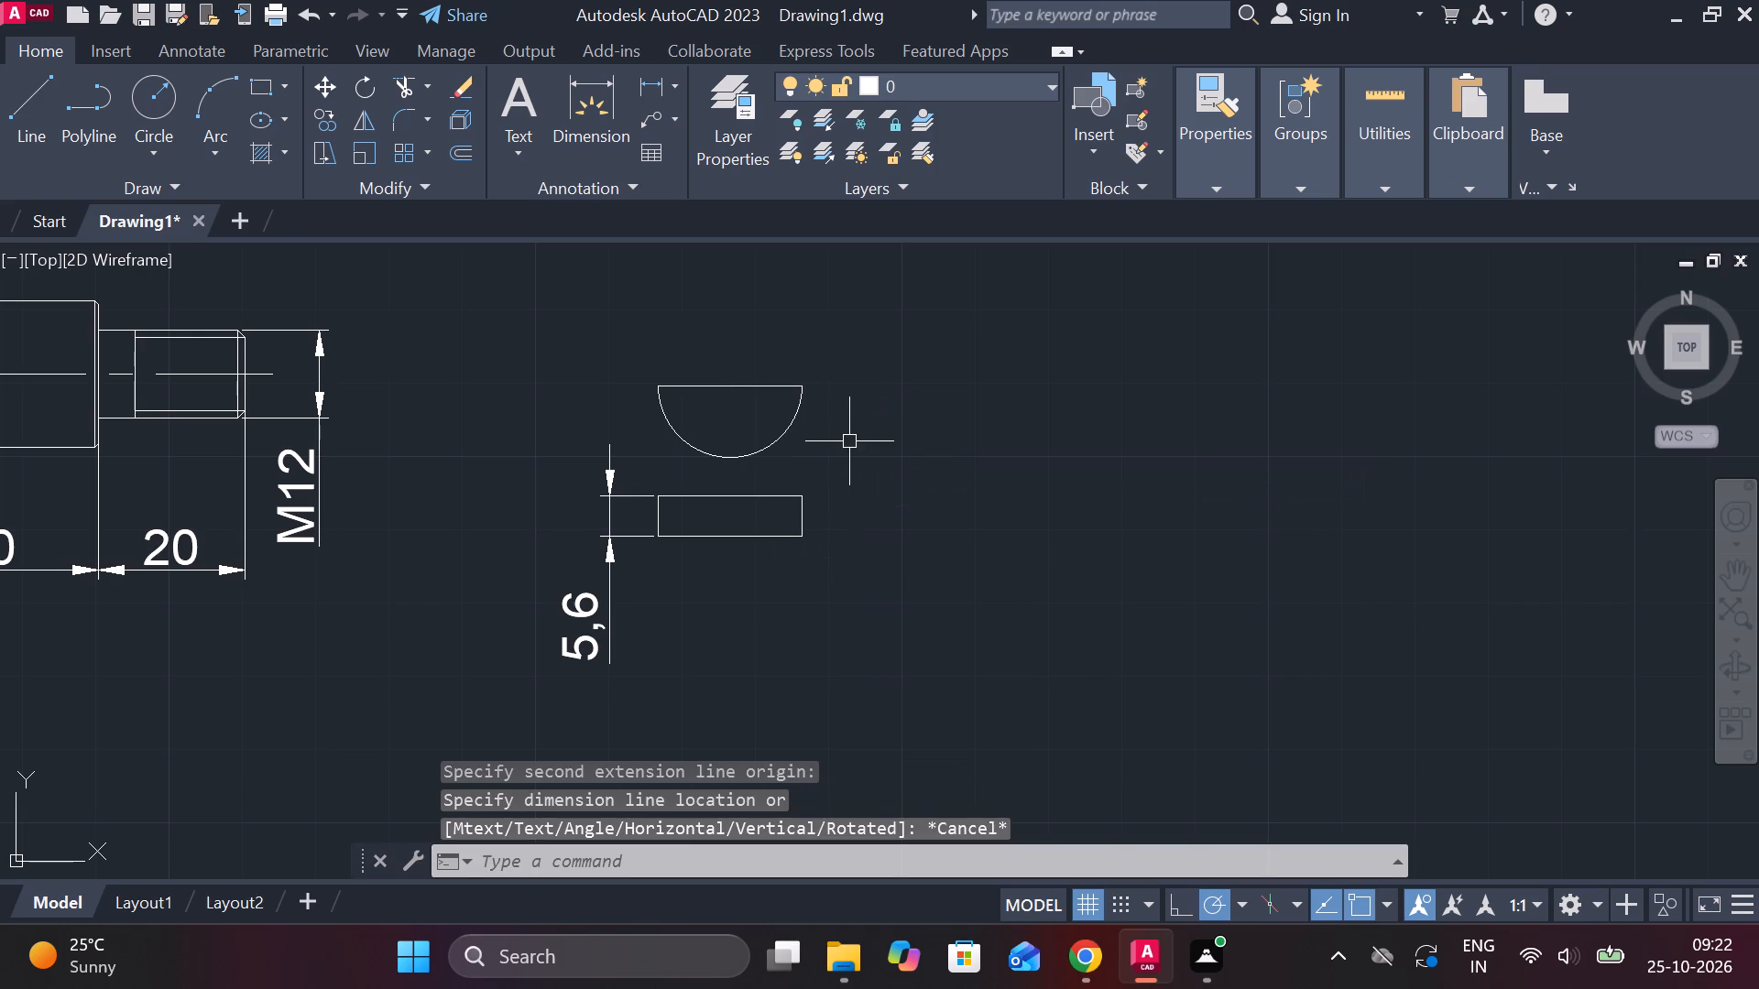
Draw a horizontal construction line rightward from the lowest point of the separate key's semicircle, past its right end.
scroll(750, 439, up, 1)
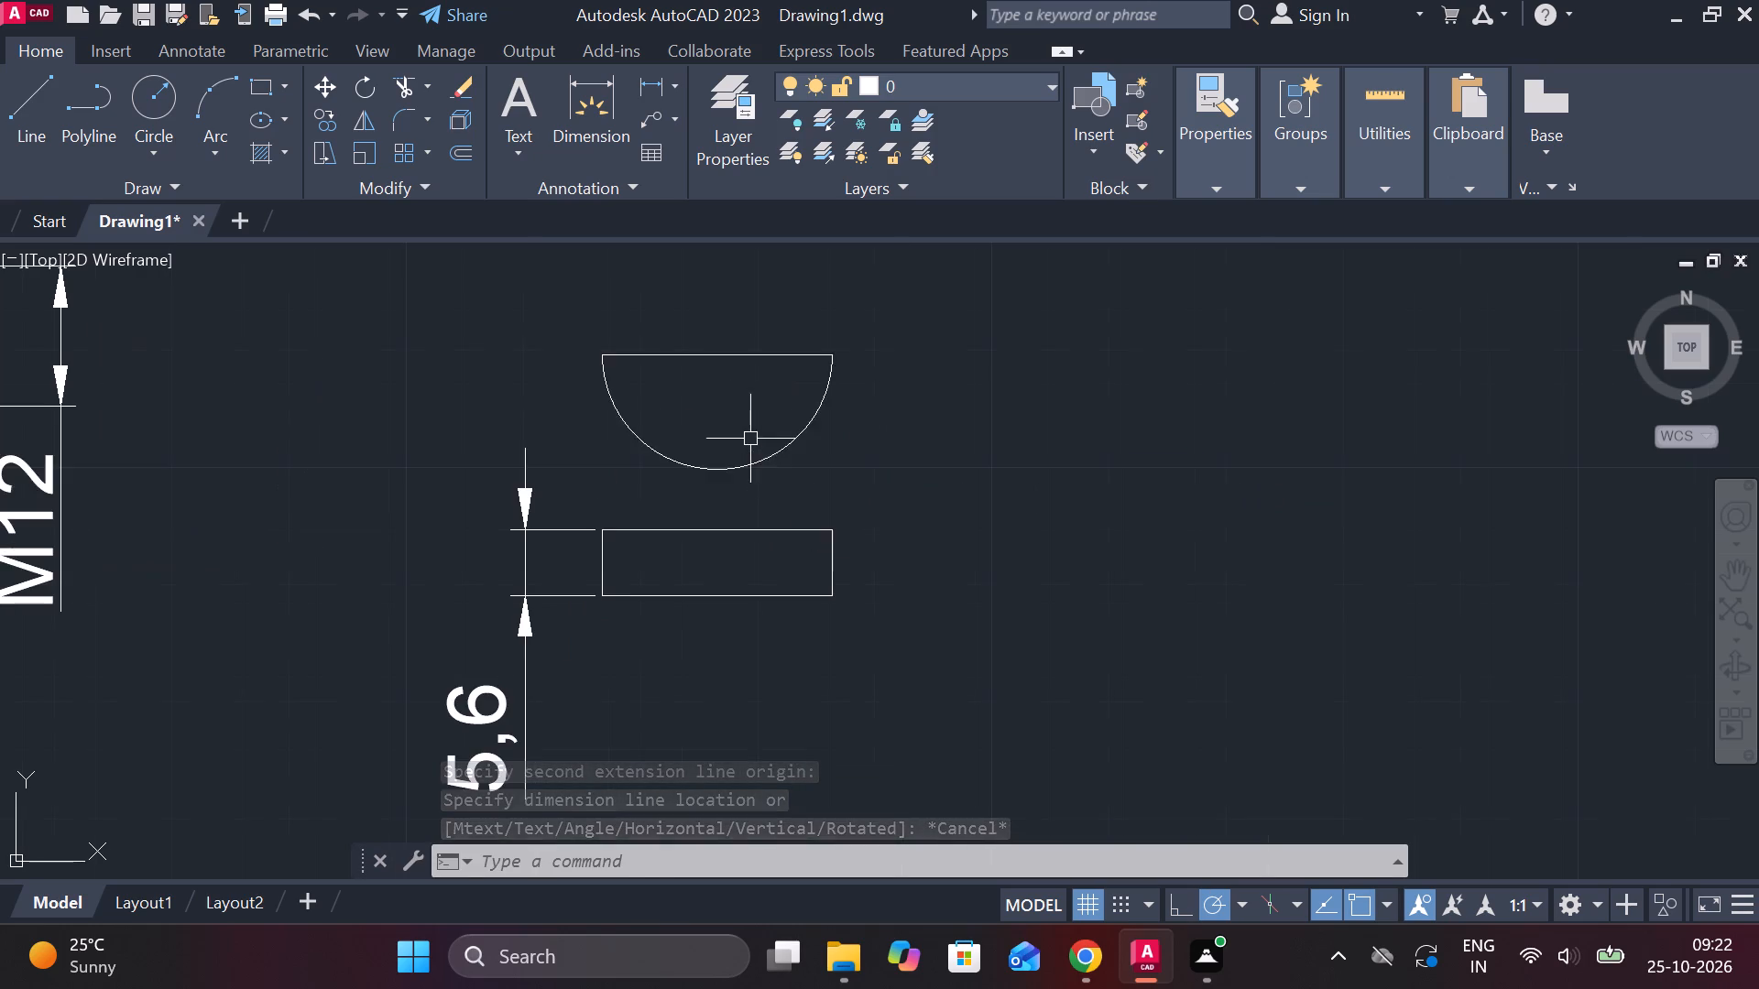
middle_drag(772, 468, 927, 558)
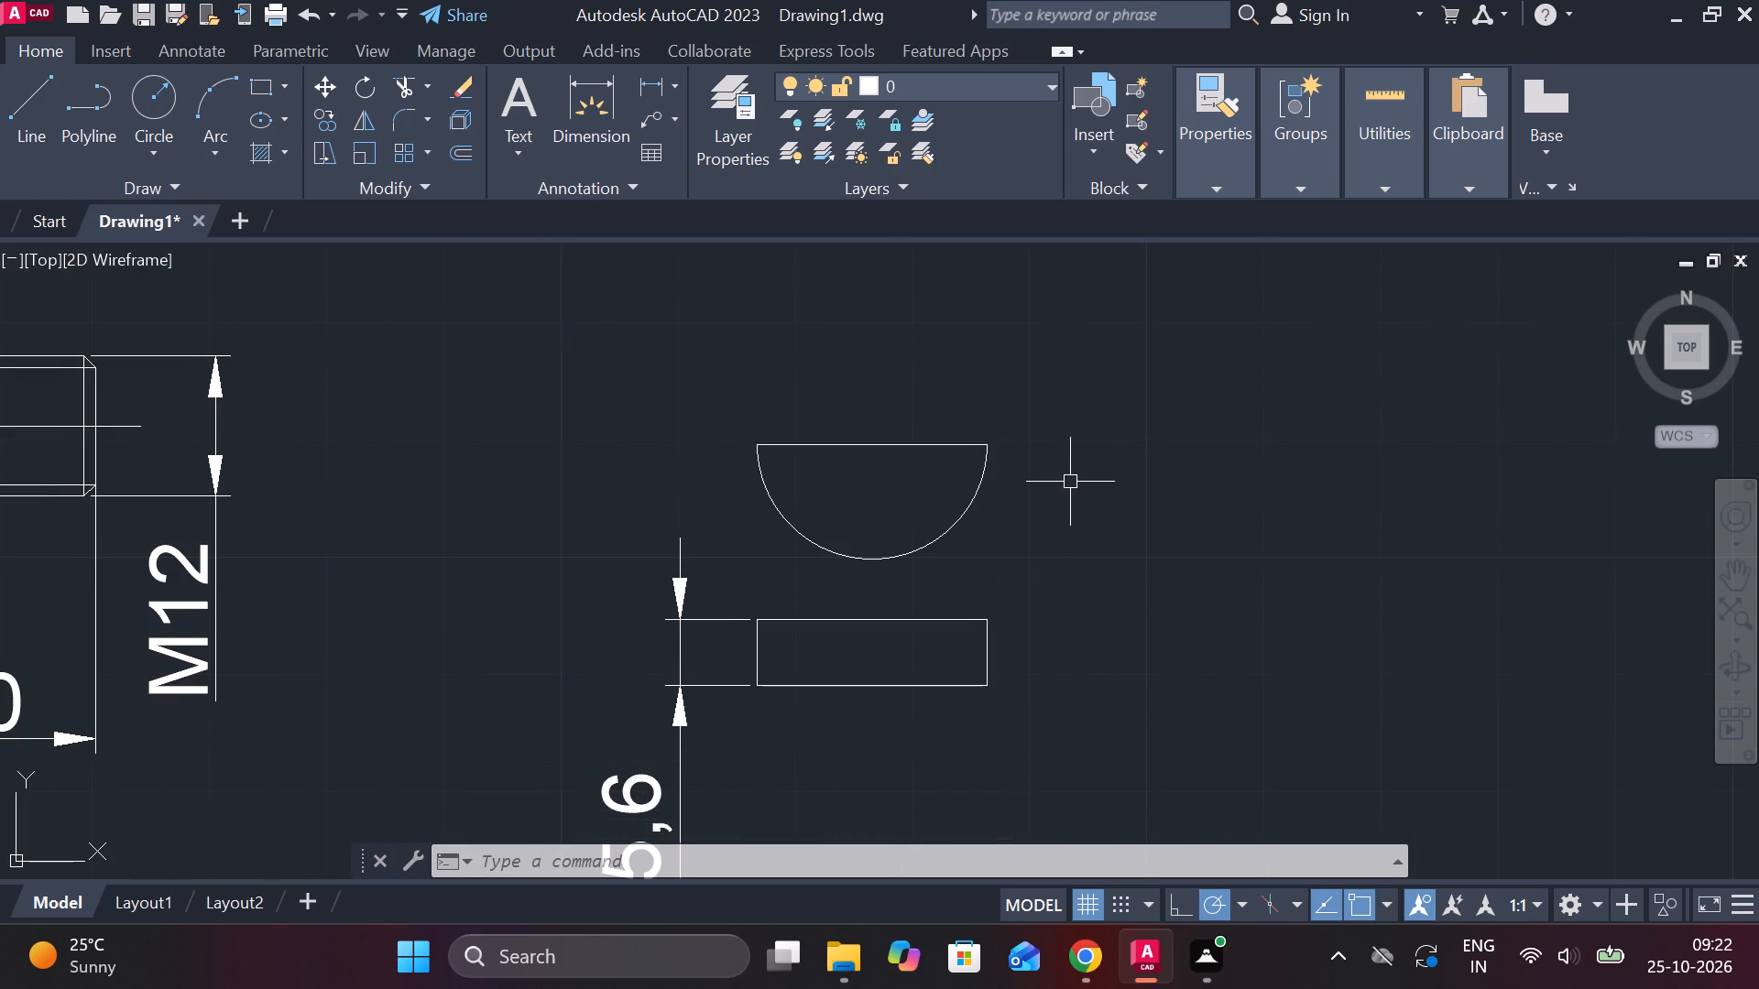
key(l)
key(Return)
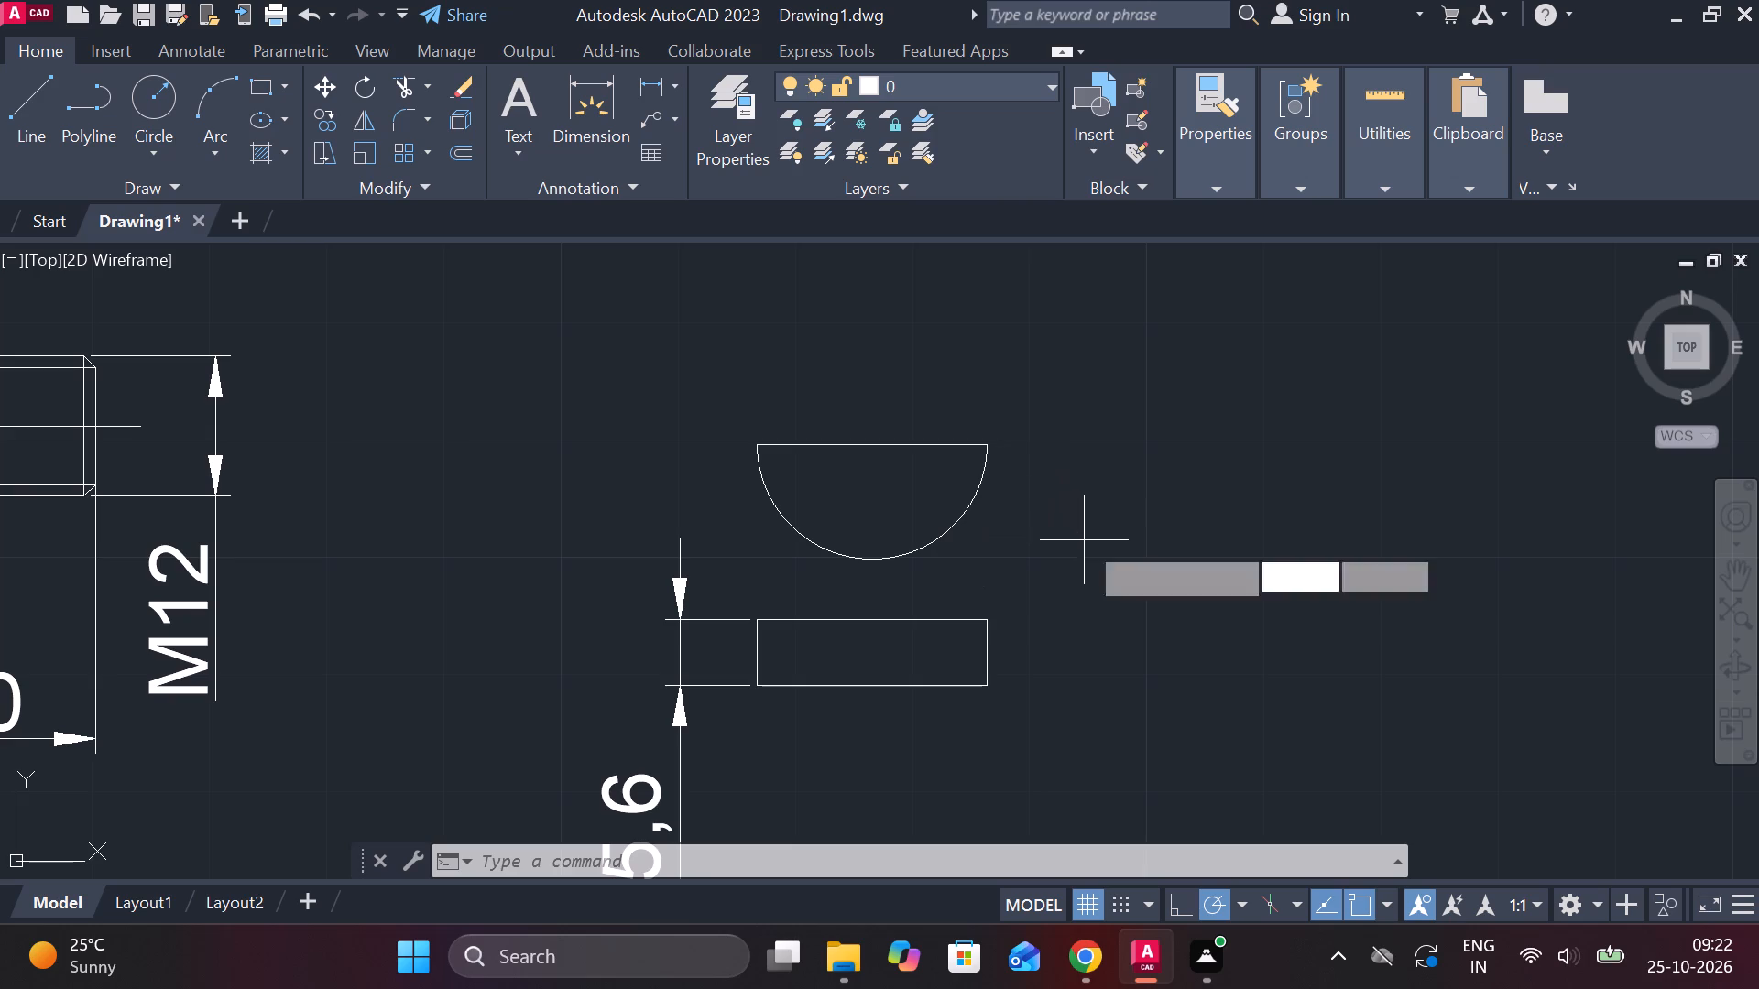
click(869, 562)
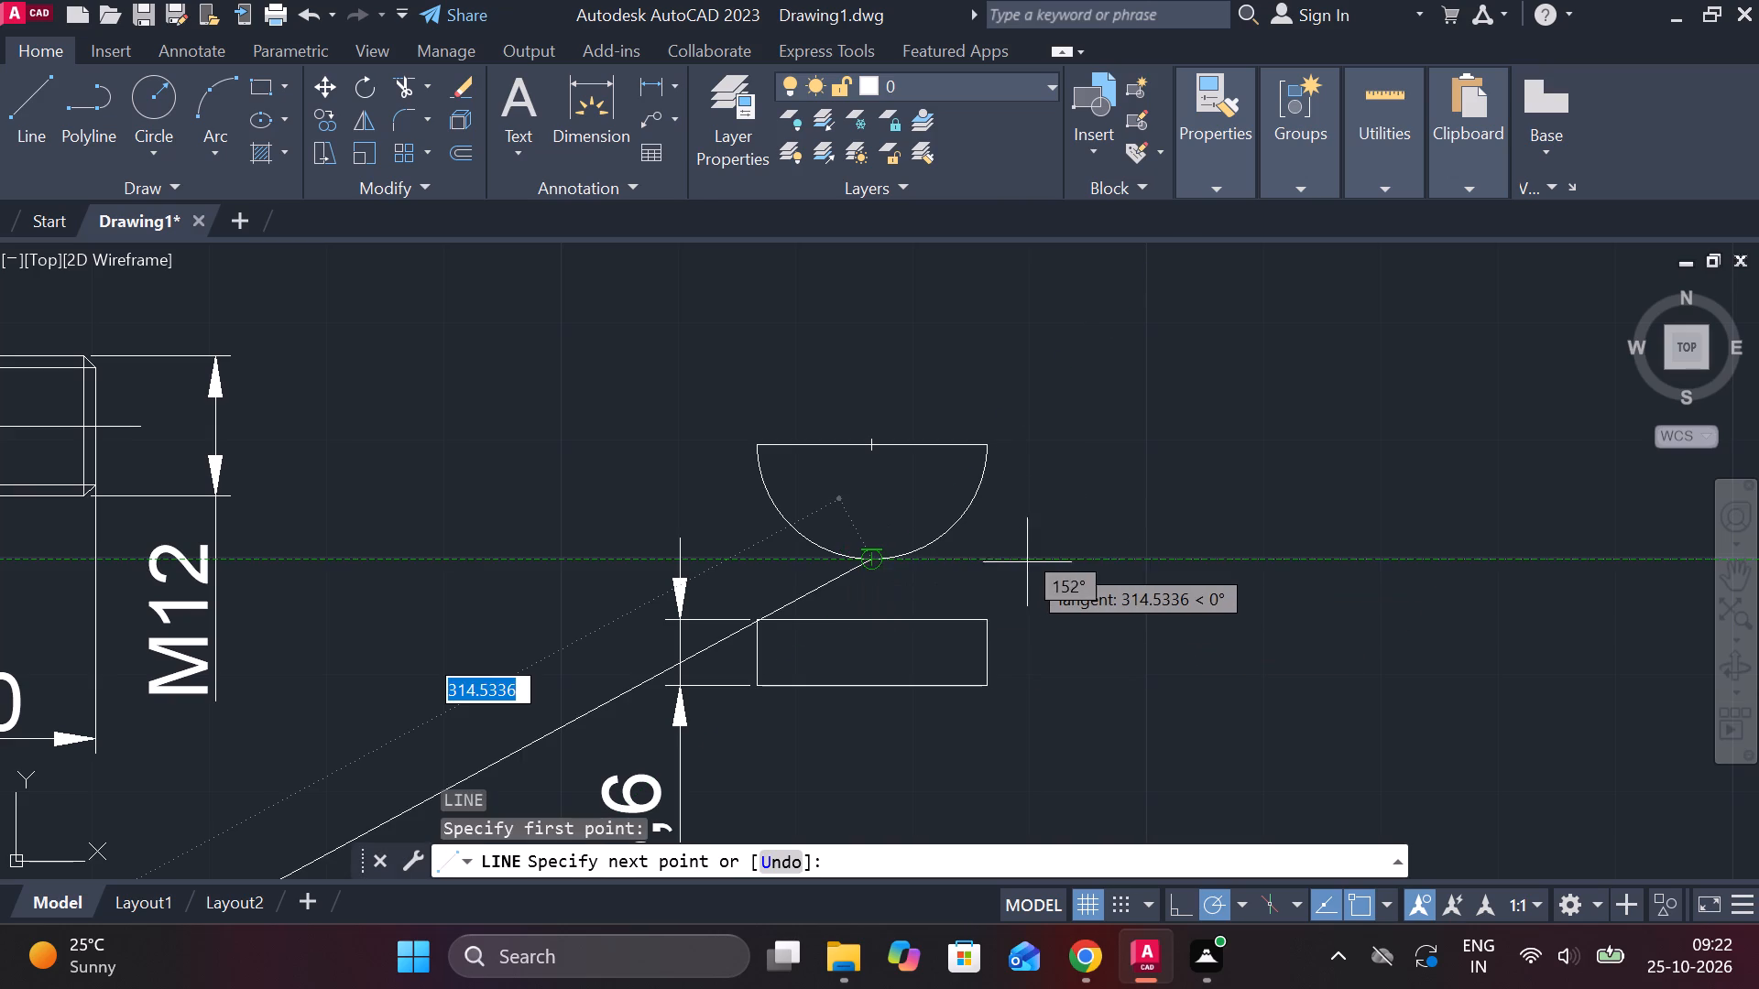
scroll(1030, 557, down, 1)
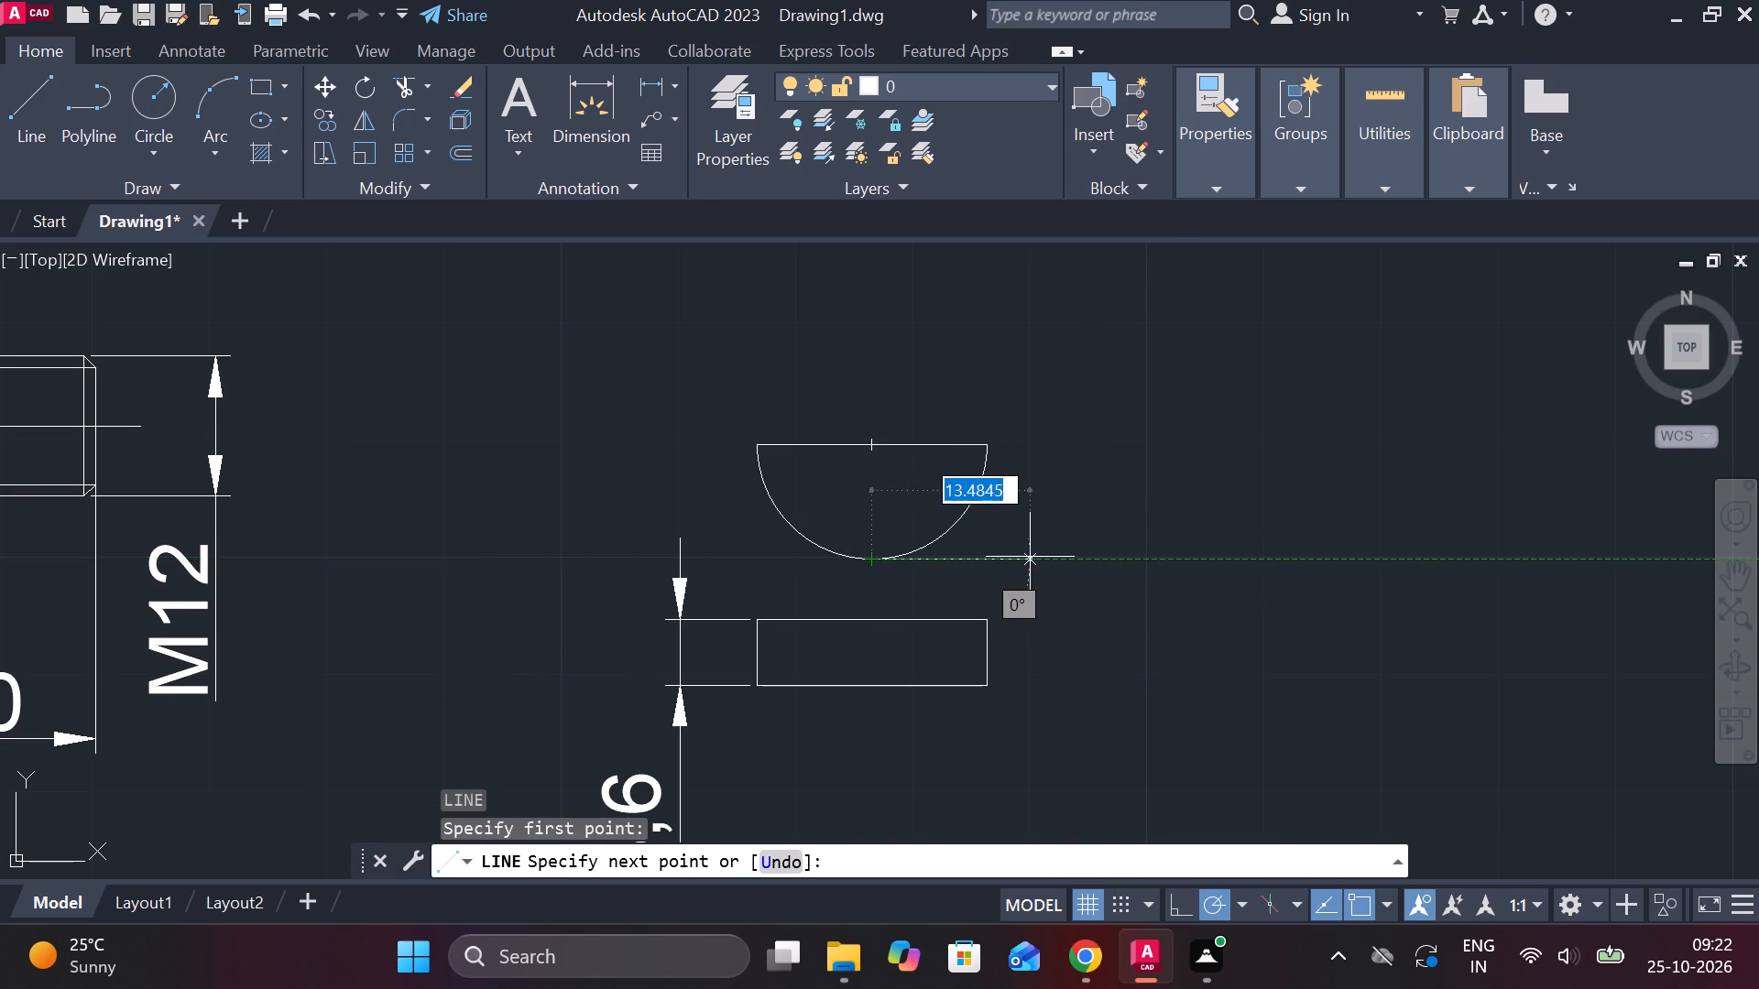
scroll(1030, 557, down, 1)
click(1074, 554)
scroll(1065, 534, up, 2)
key(Escape)
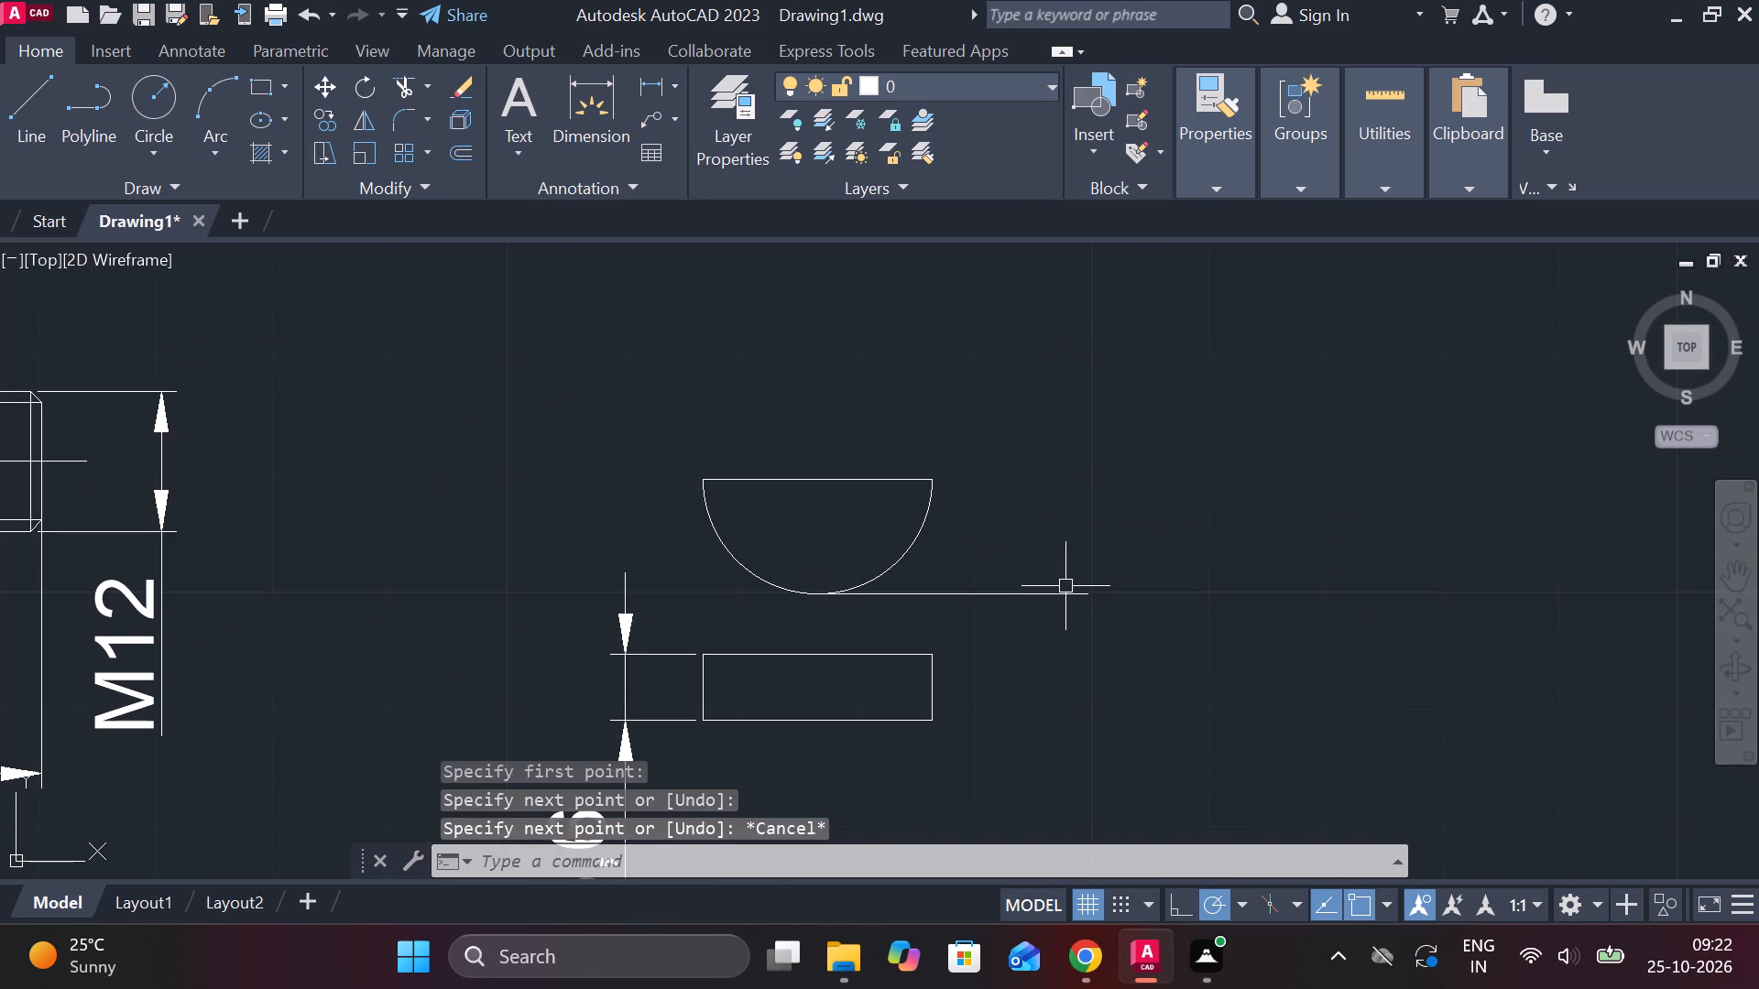
Offset the construction line 7.7 mm upward and extend the copy to the left side of the key's arc.
click(1054, 595)
key(o)
key(Return)
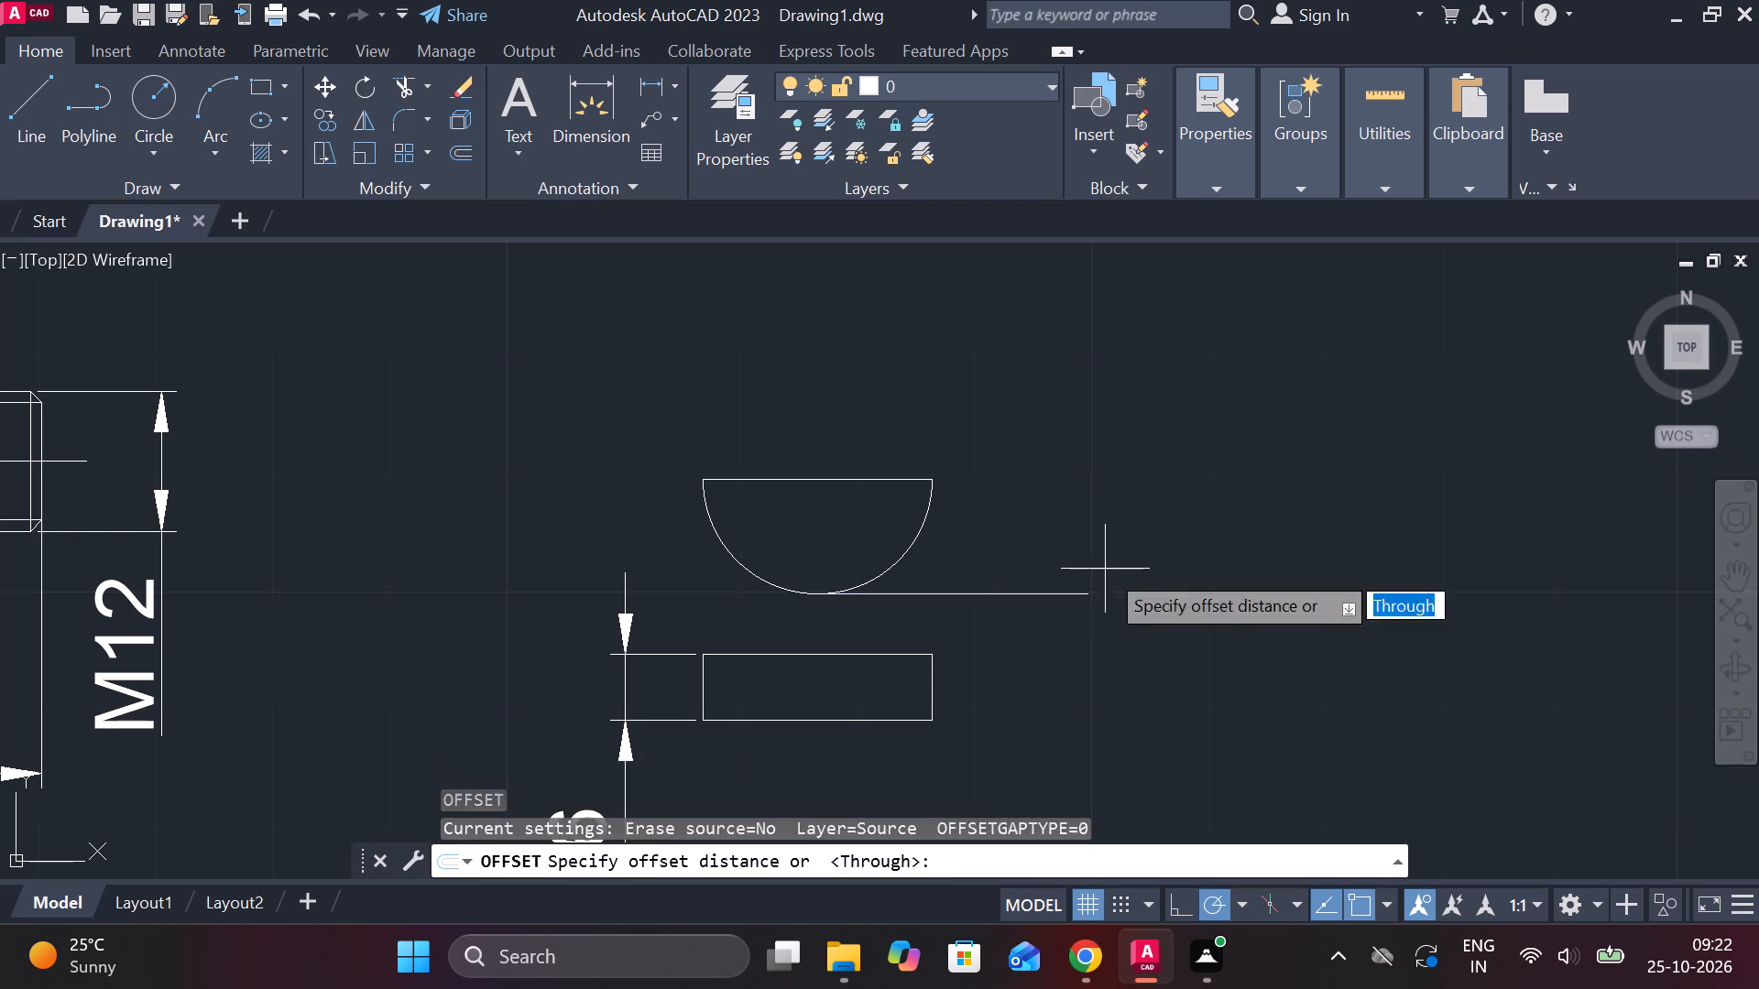
key(Return)
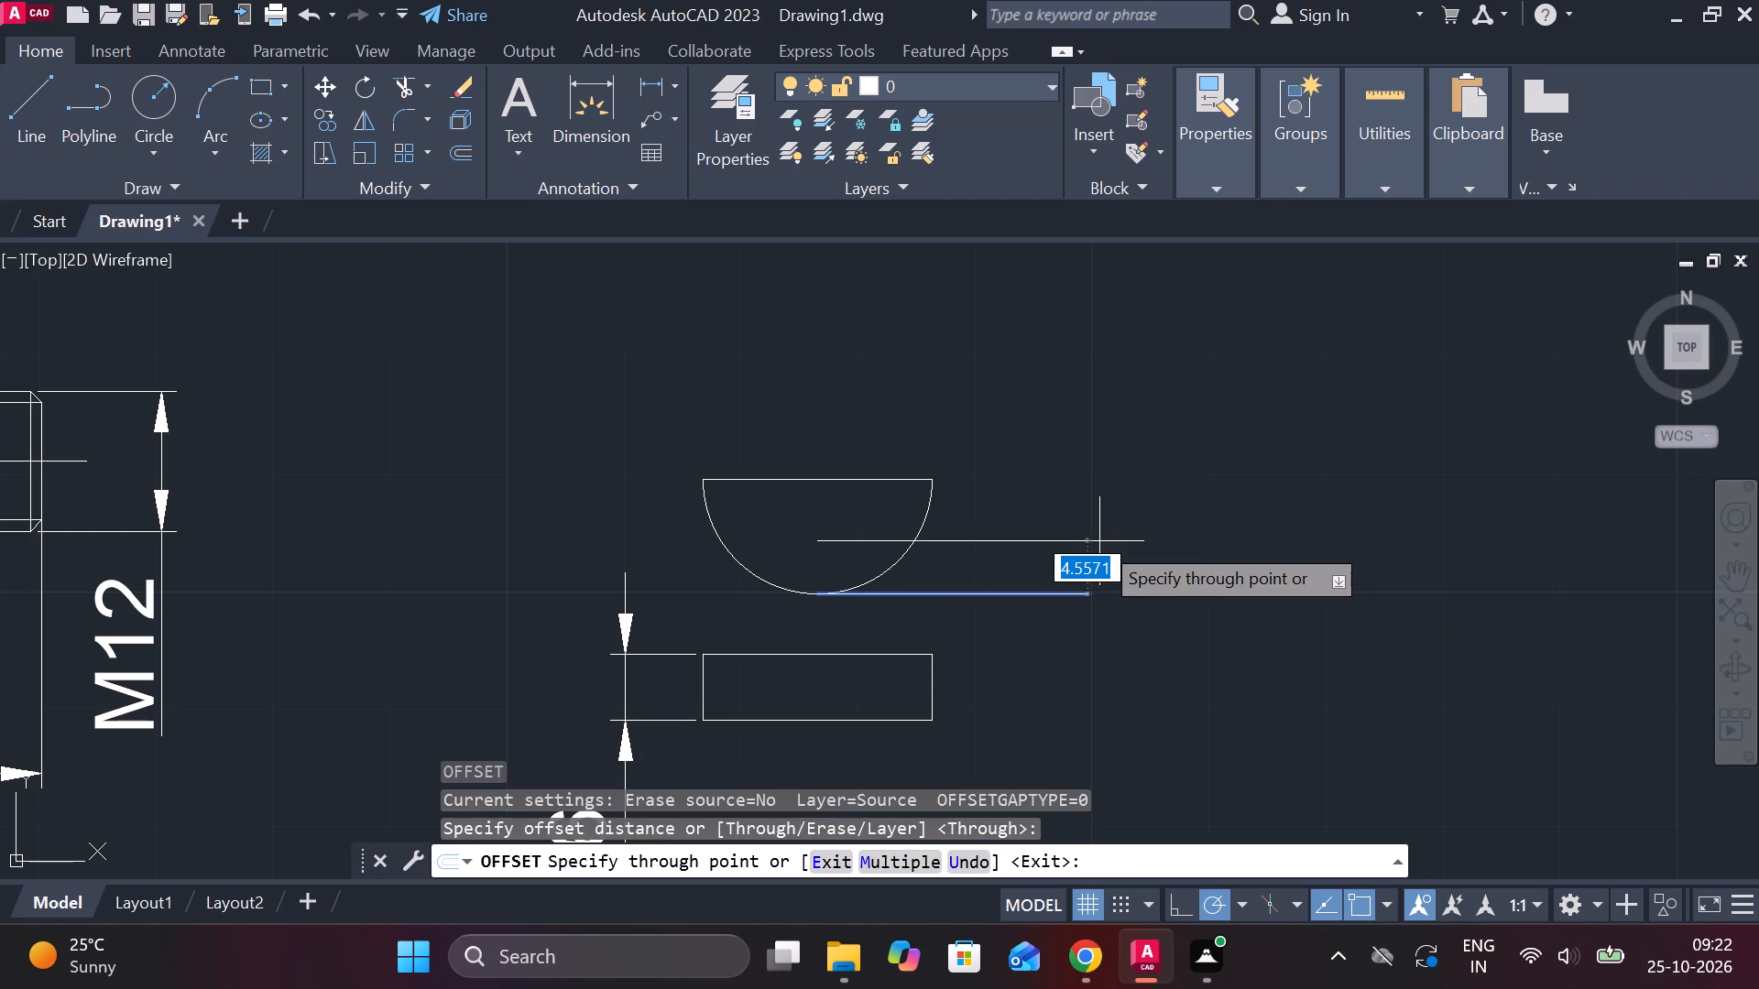
text(7.)
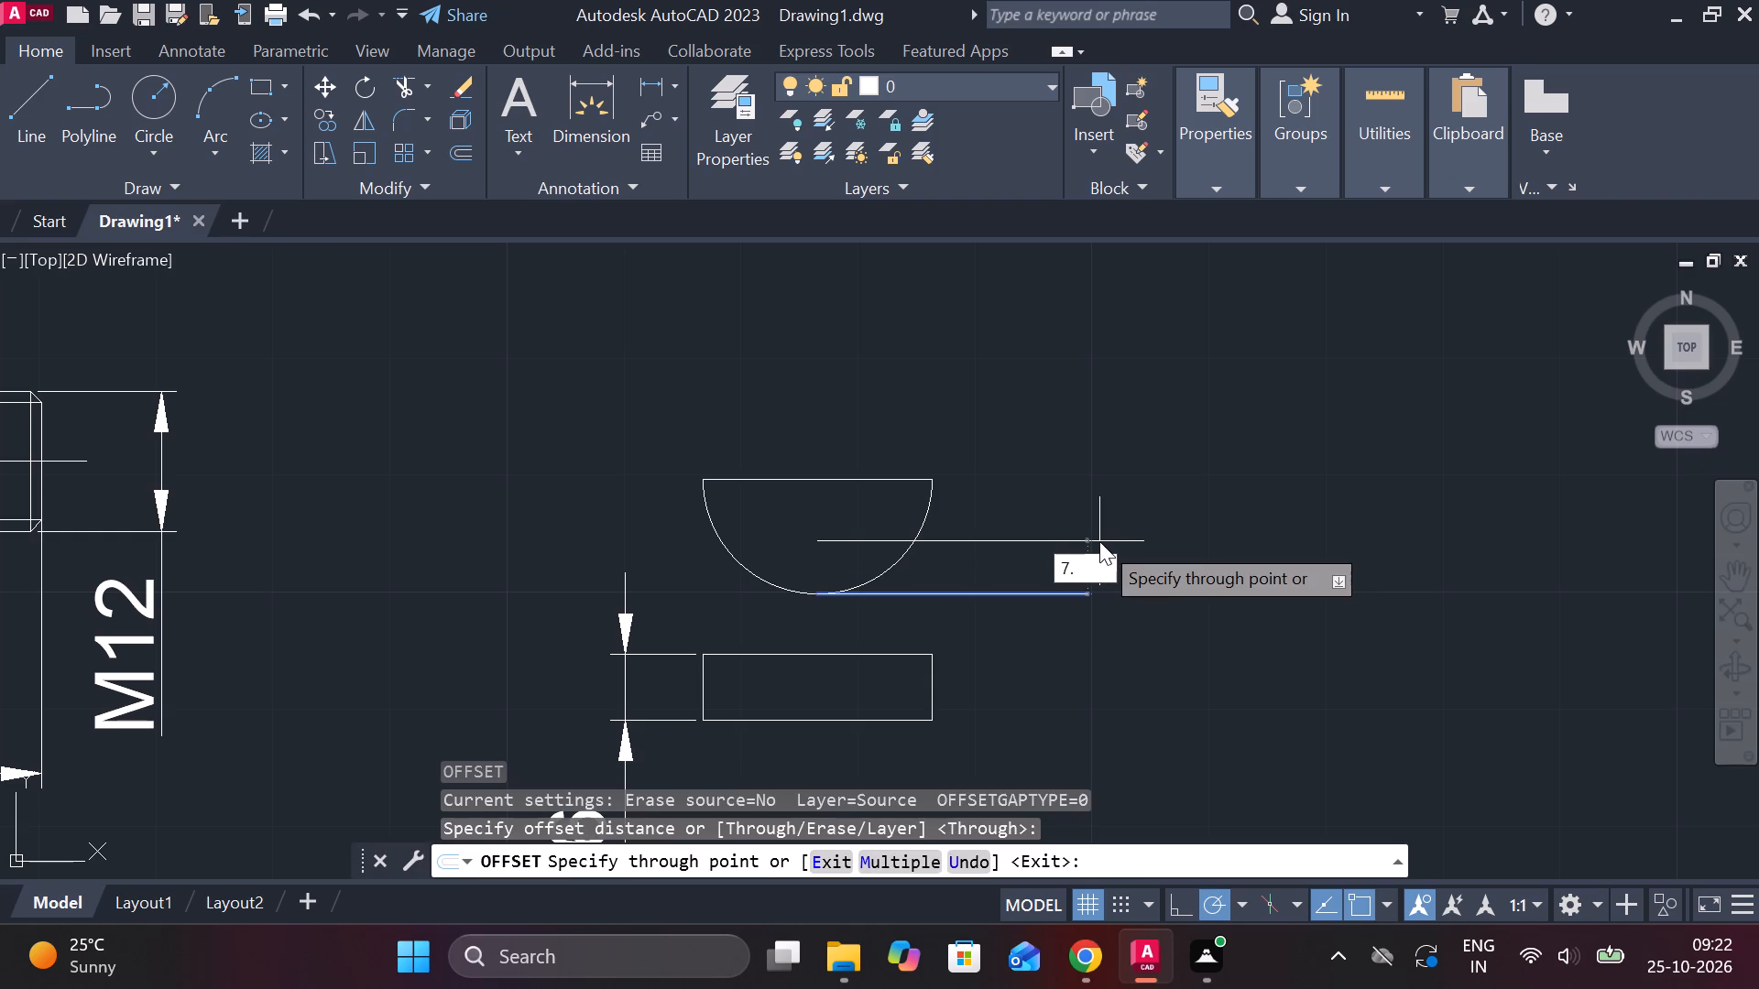
key(7)
key(Return)
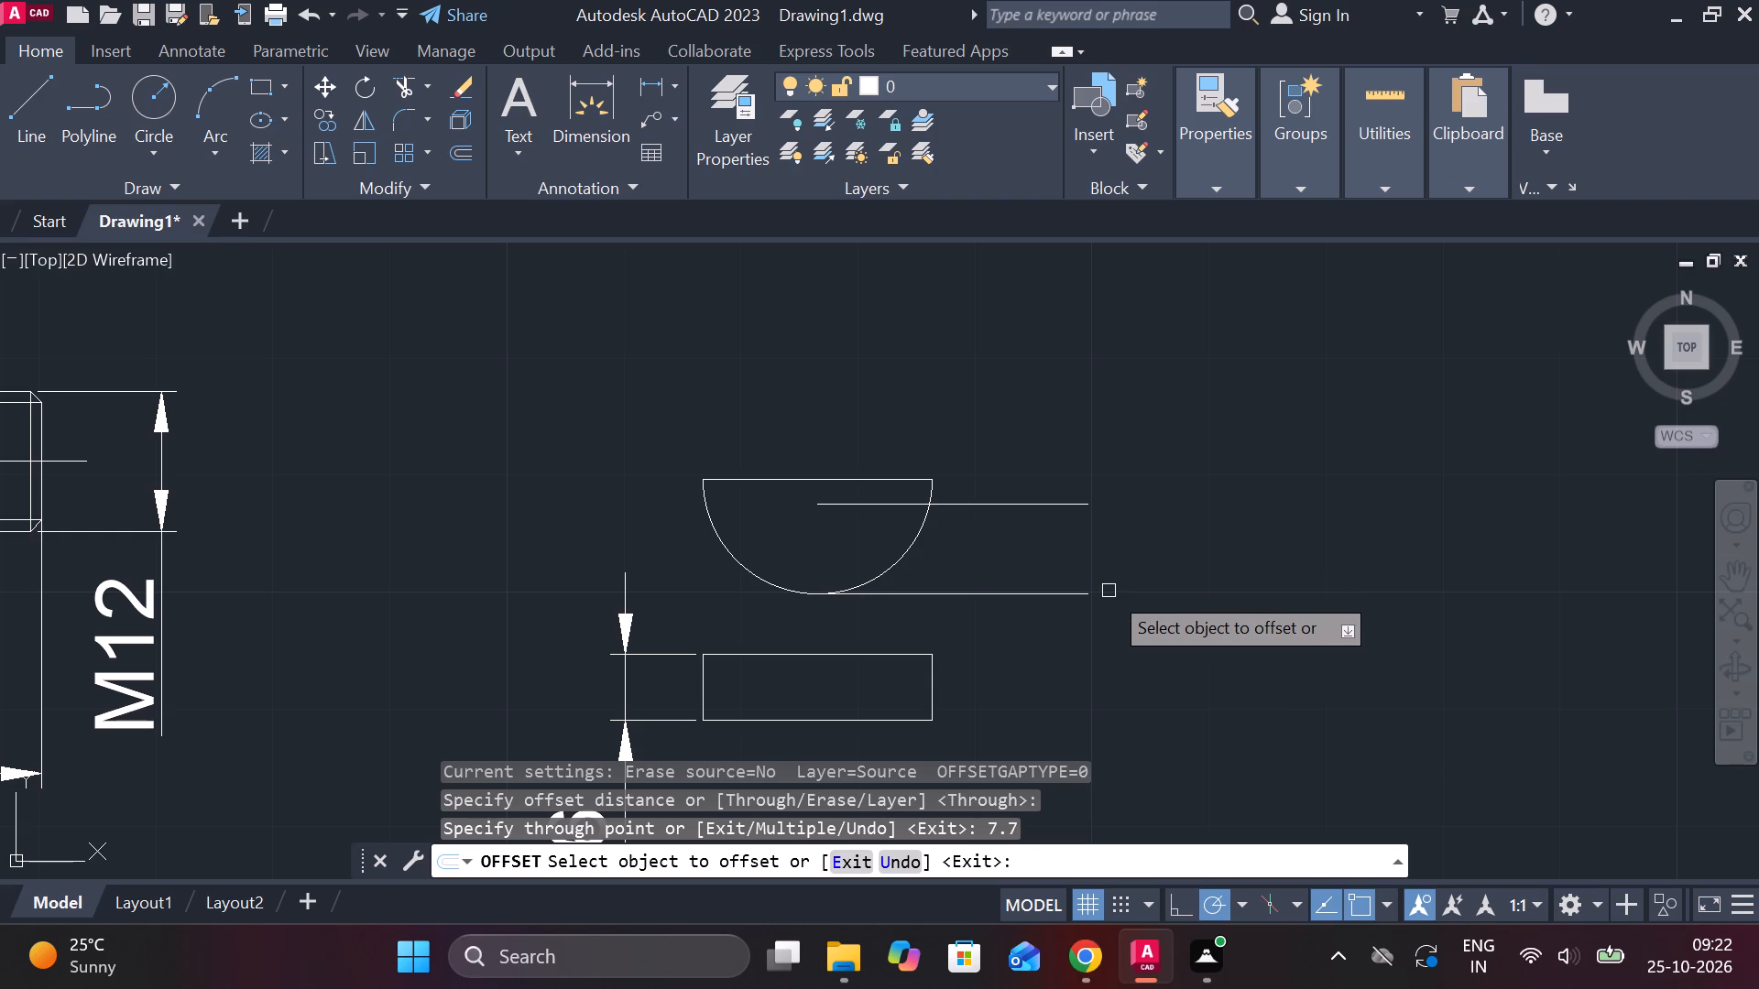
key(Escape)
text(ex)
key(space)
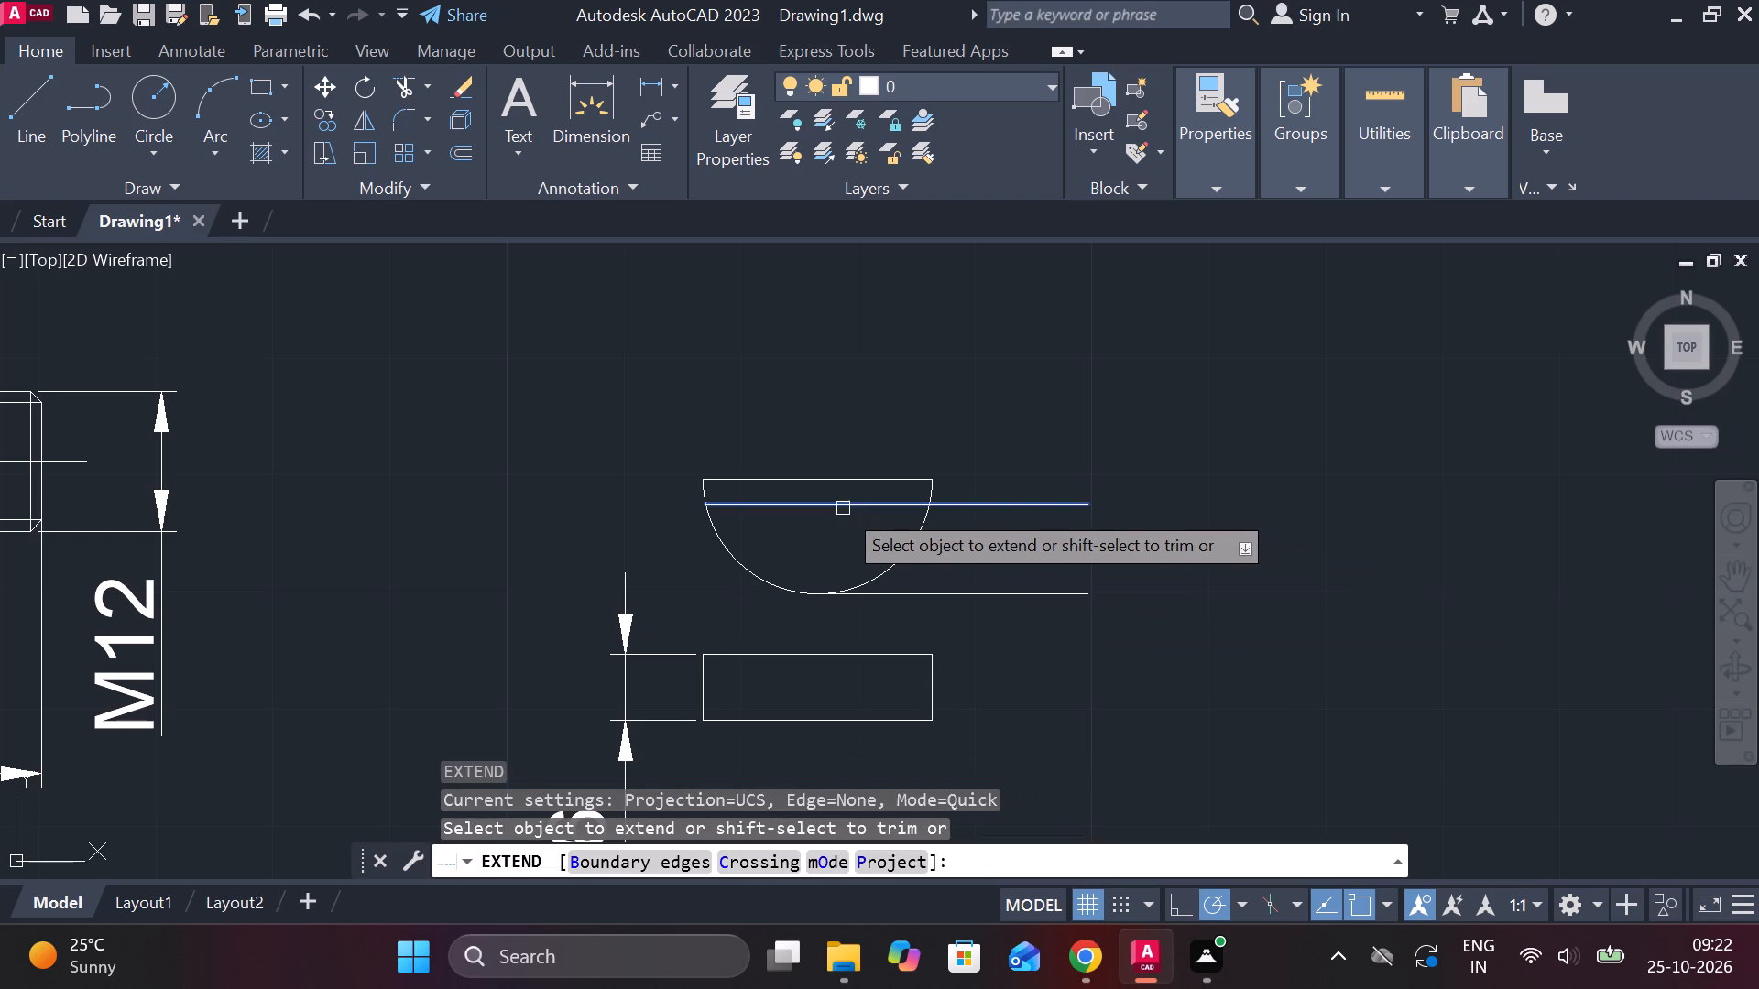
click(843, 508)
key(Escape)
Trim the key view to the arc below the new chord, removing the old diameter, arc ends, chord overhang and construction line.
text(tr)
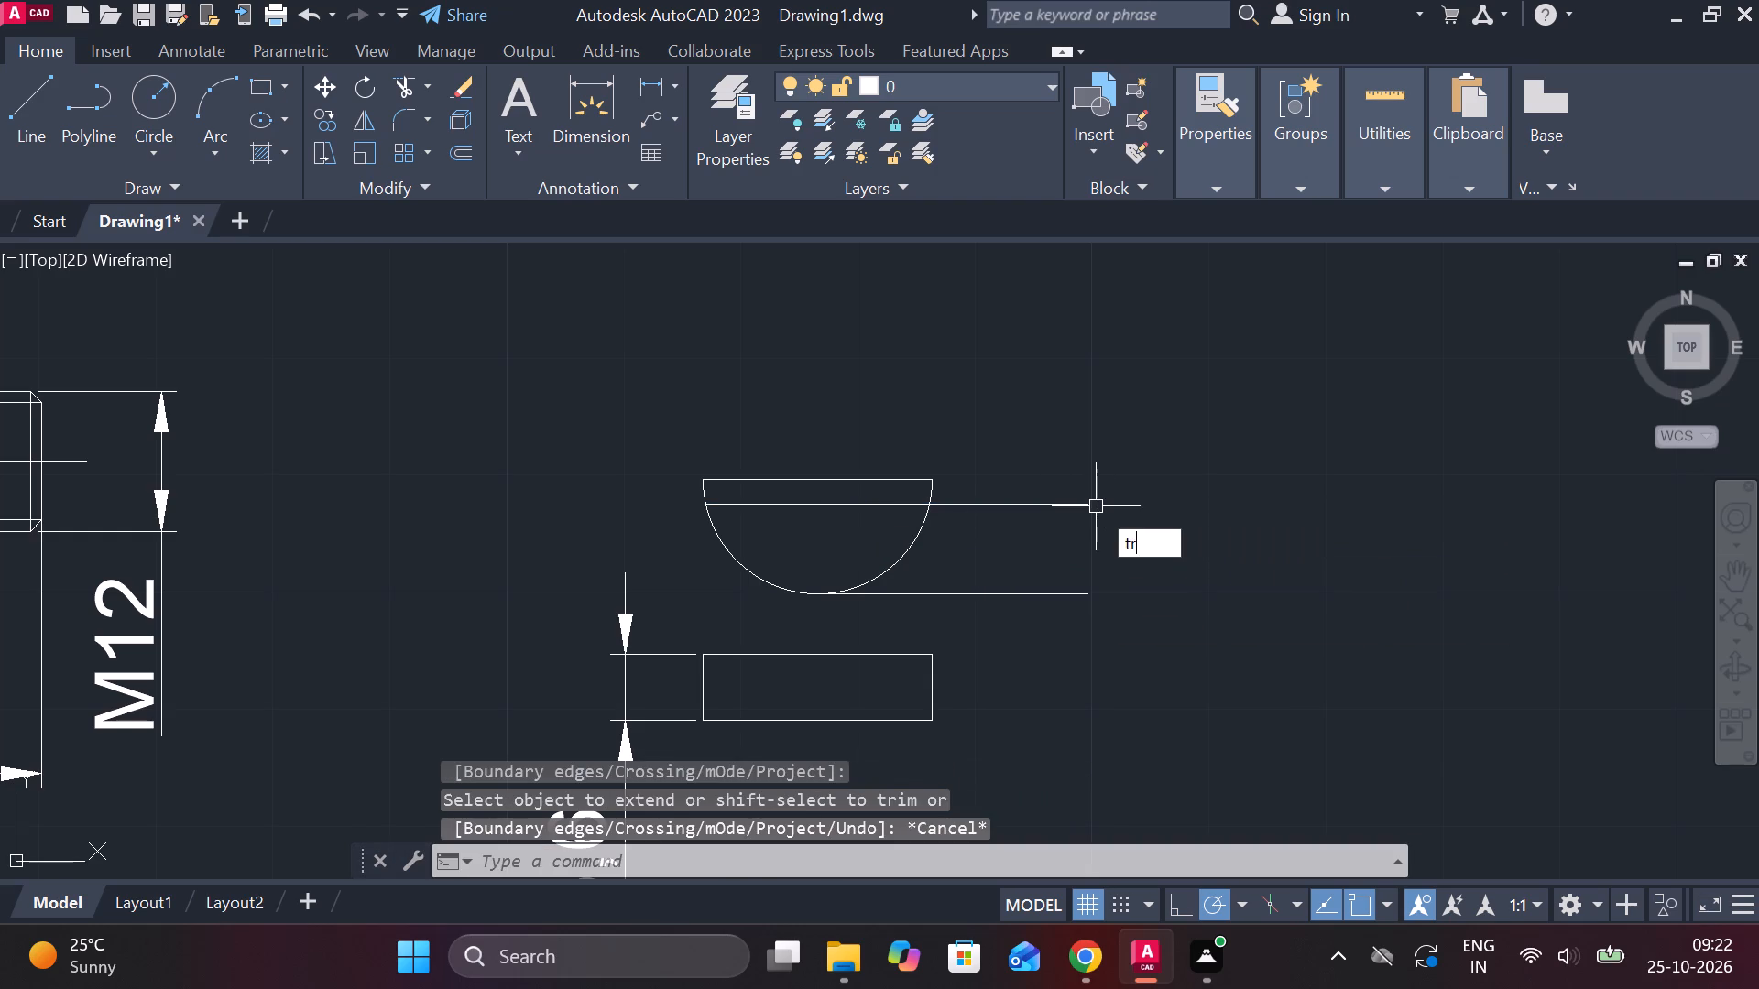
key(space)
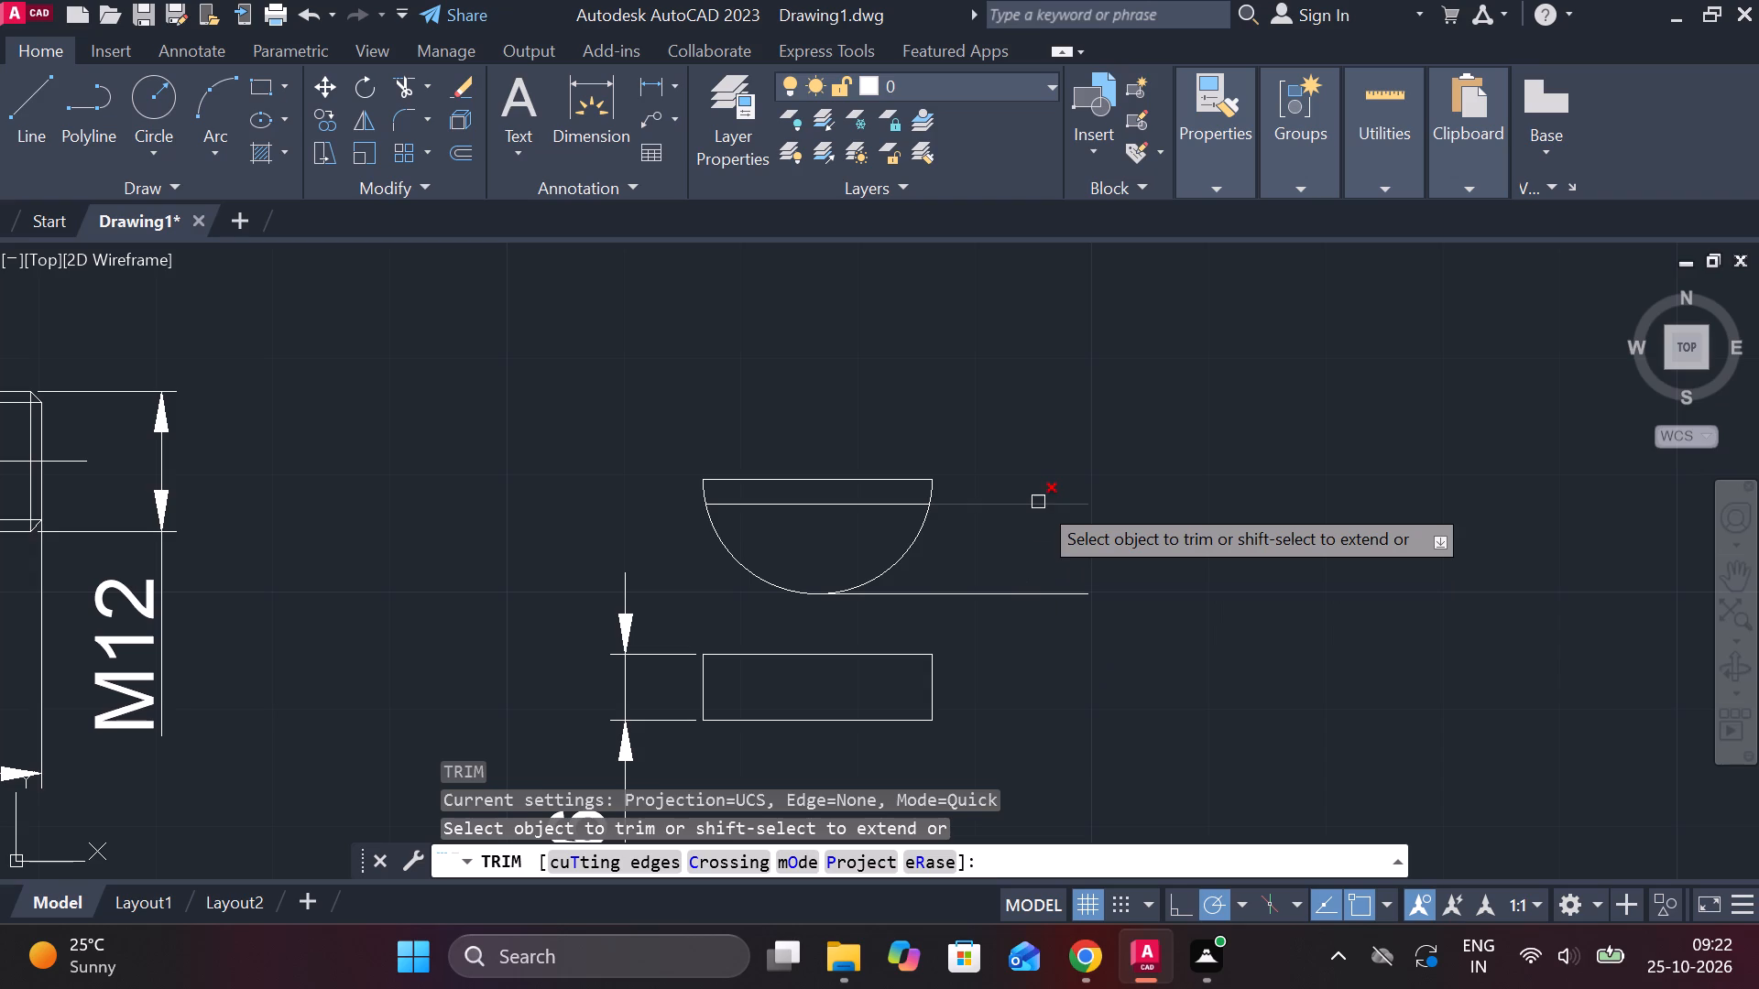
click(1038, 502)
click(863, 478)
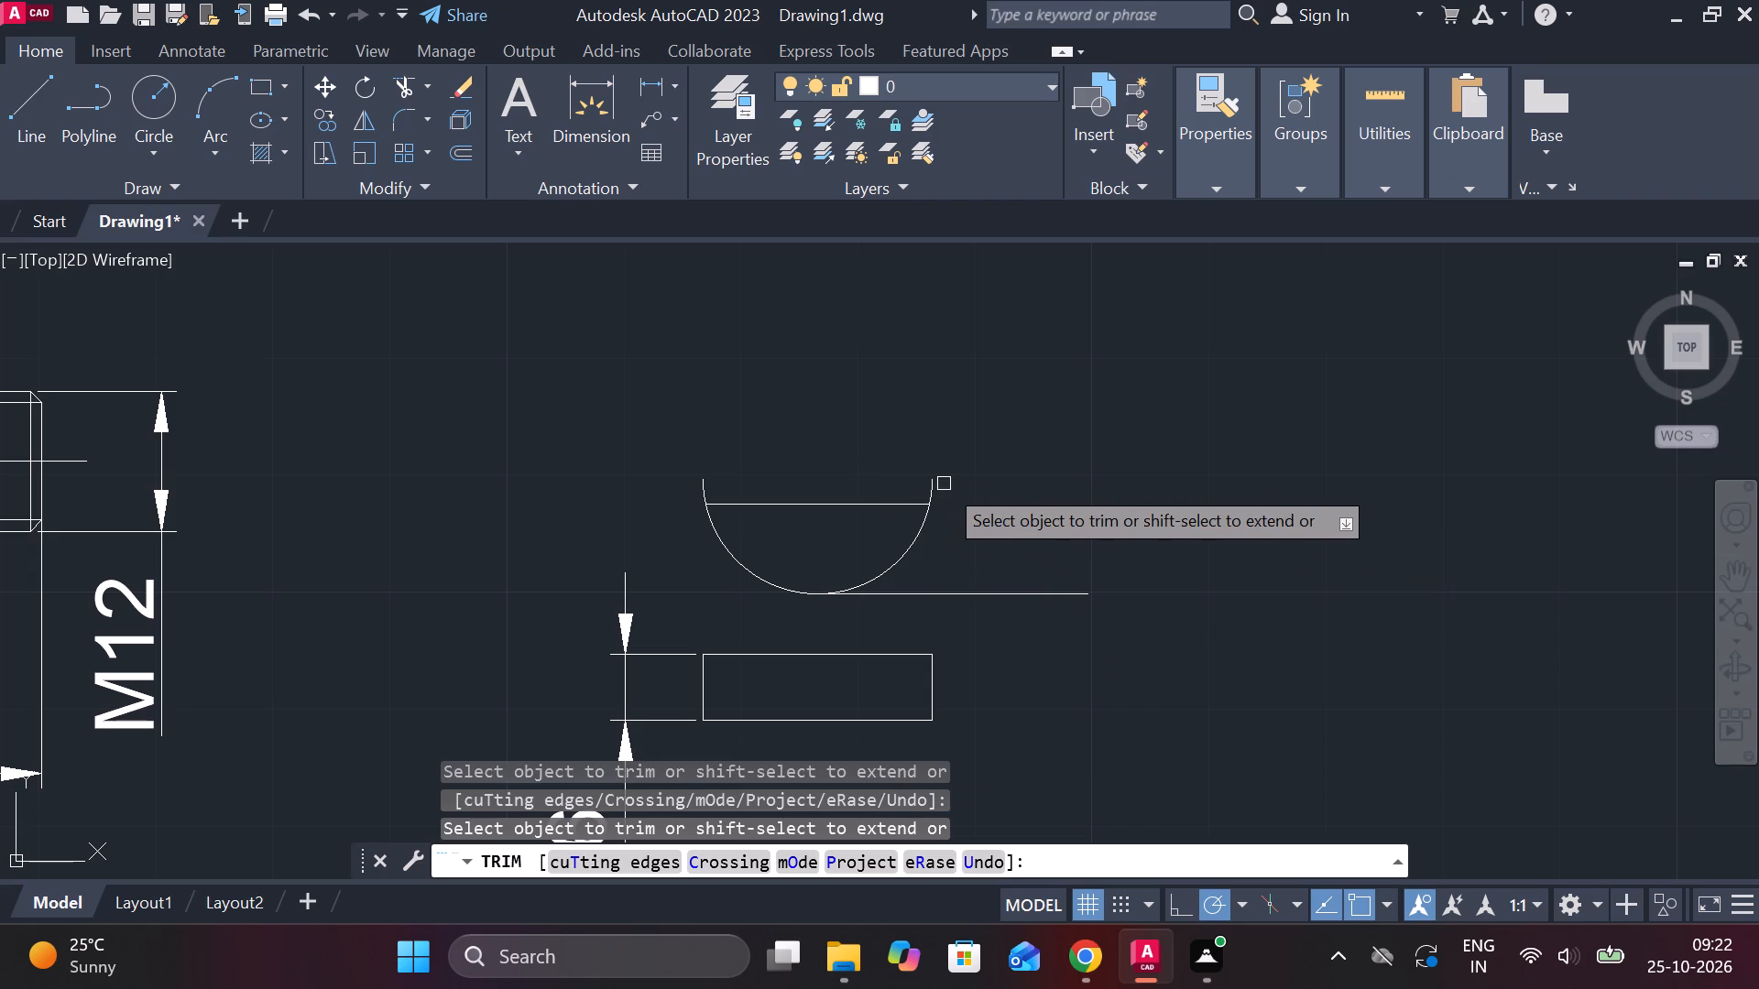
click(923, 481)
click(940, 484)
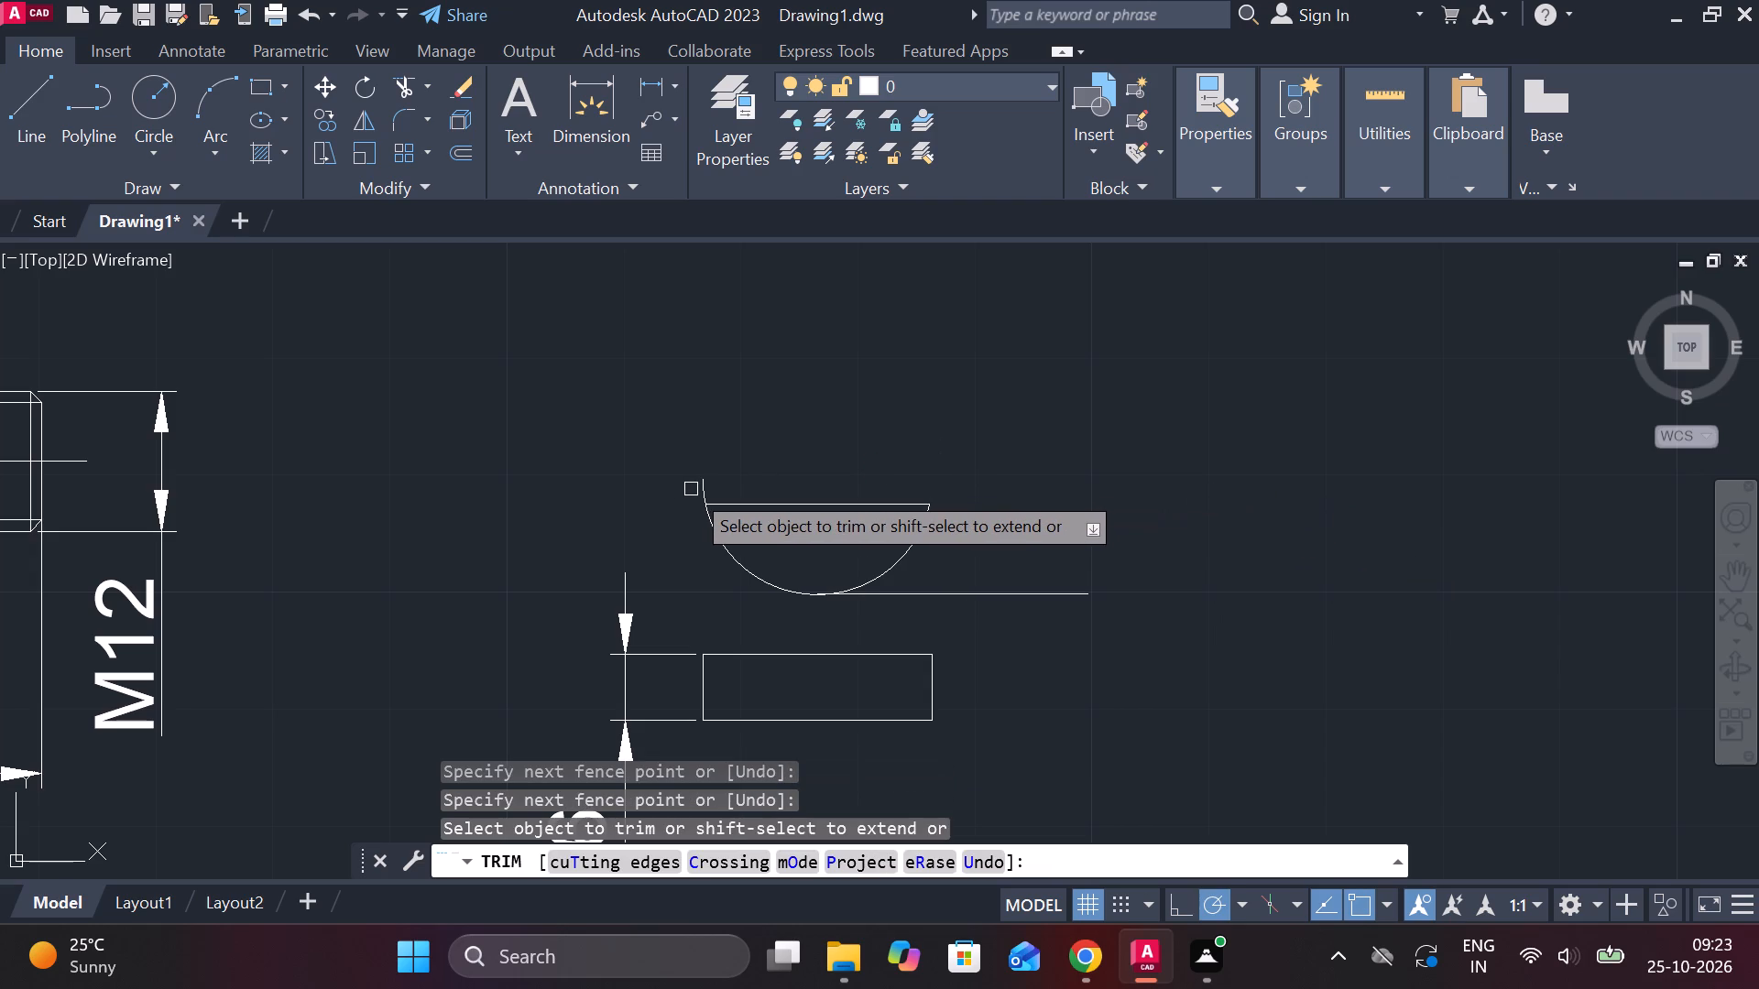
click(705, 485)
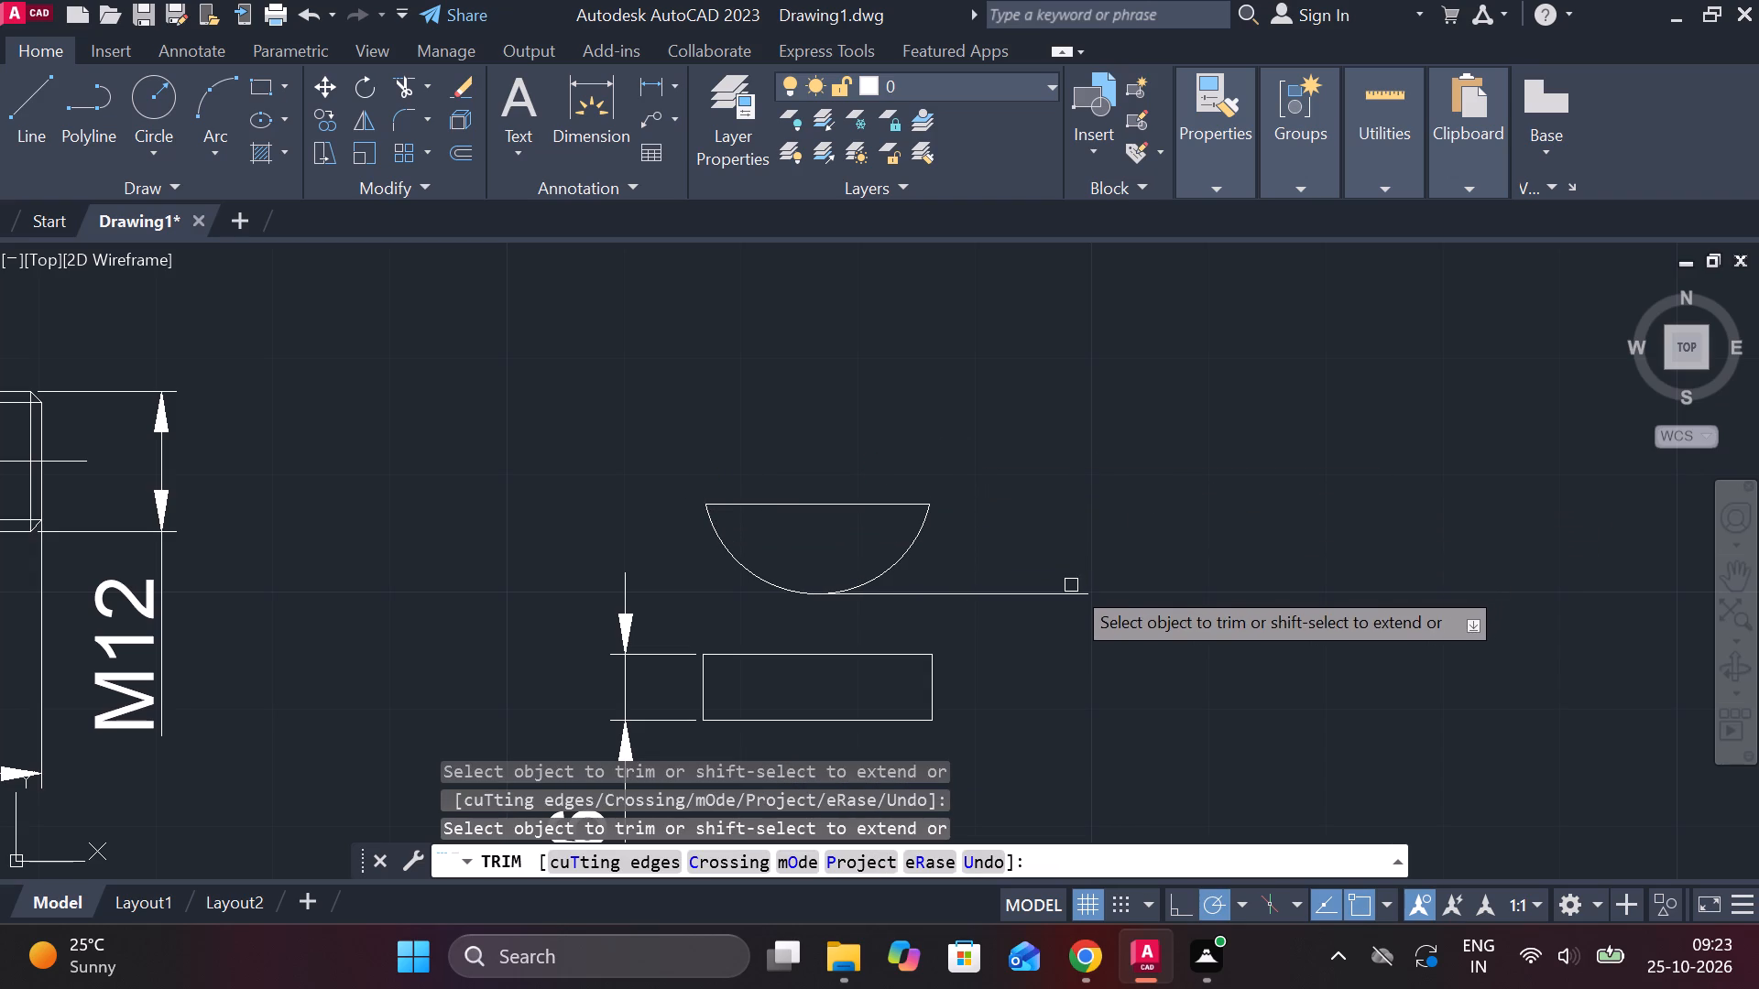
click(1071, 585)
click(1063, 603)
key(Escape)
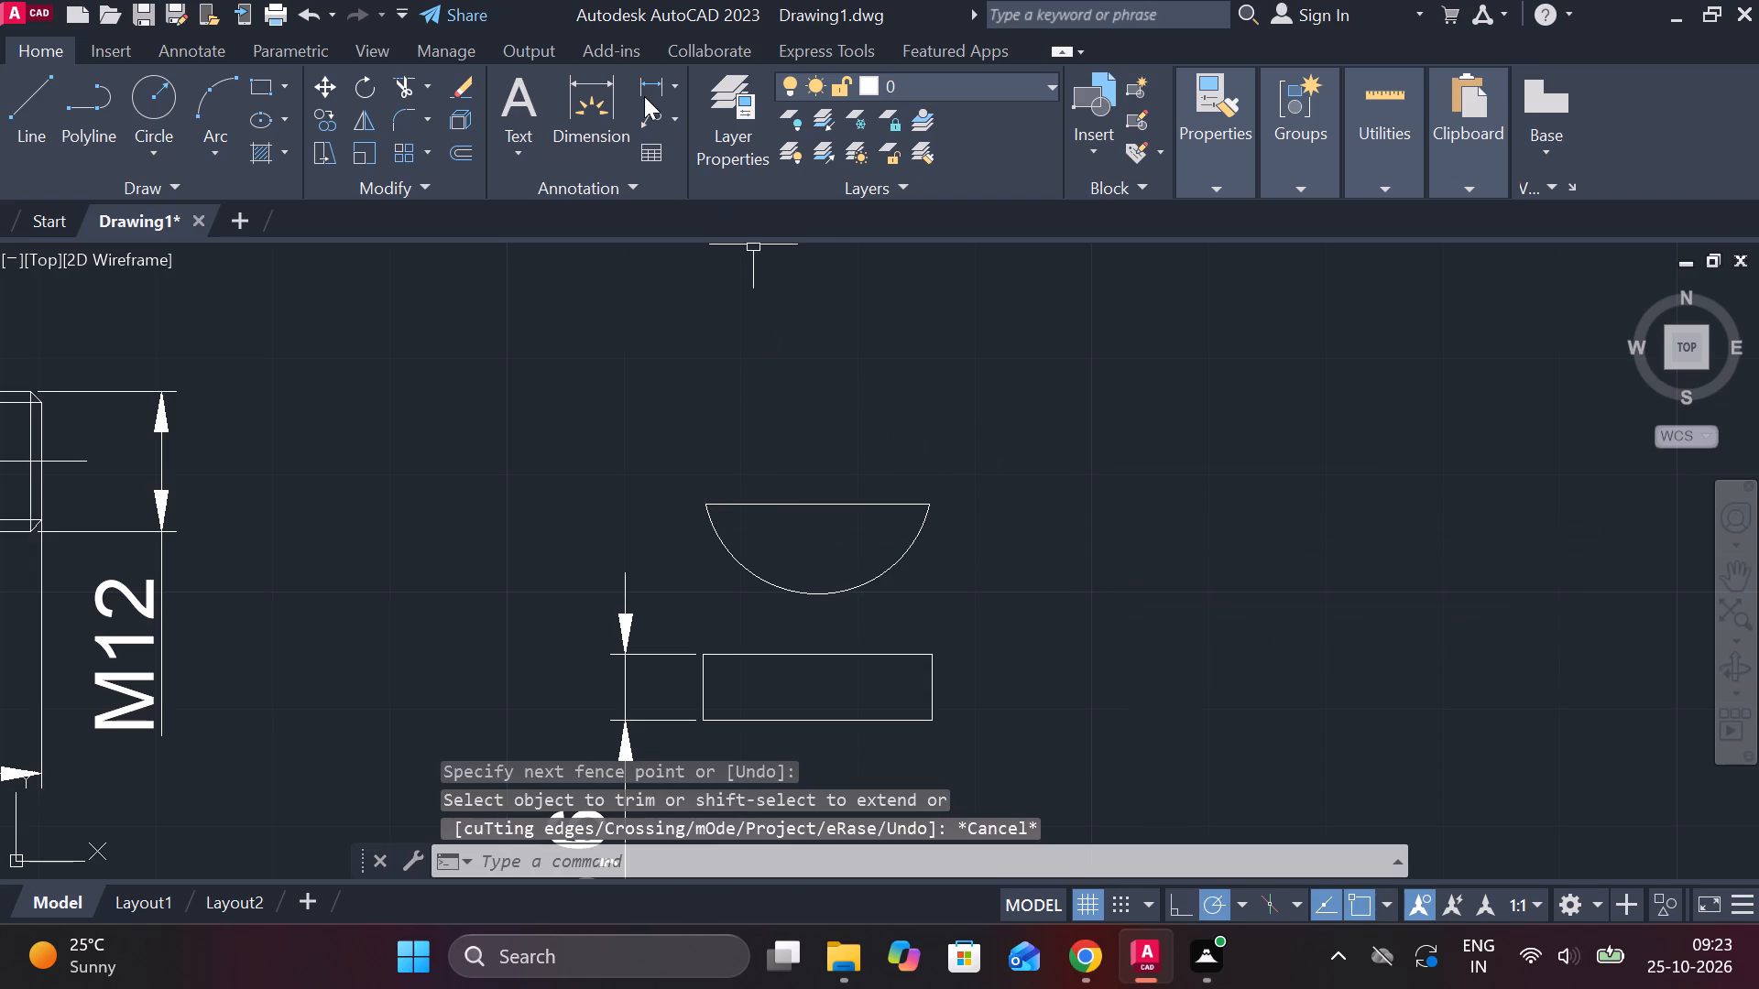
Add a linear dimension for the height of the flattened key profile, placed to its right.
click(644, 94)
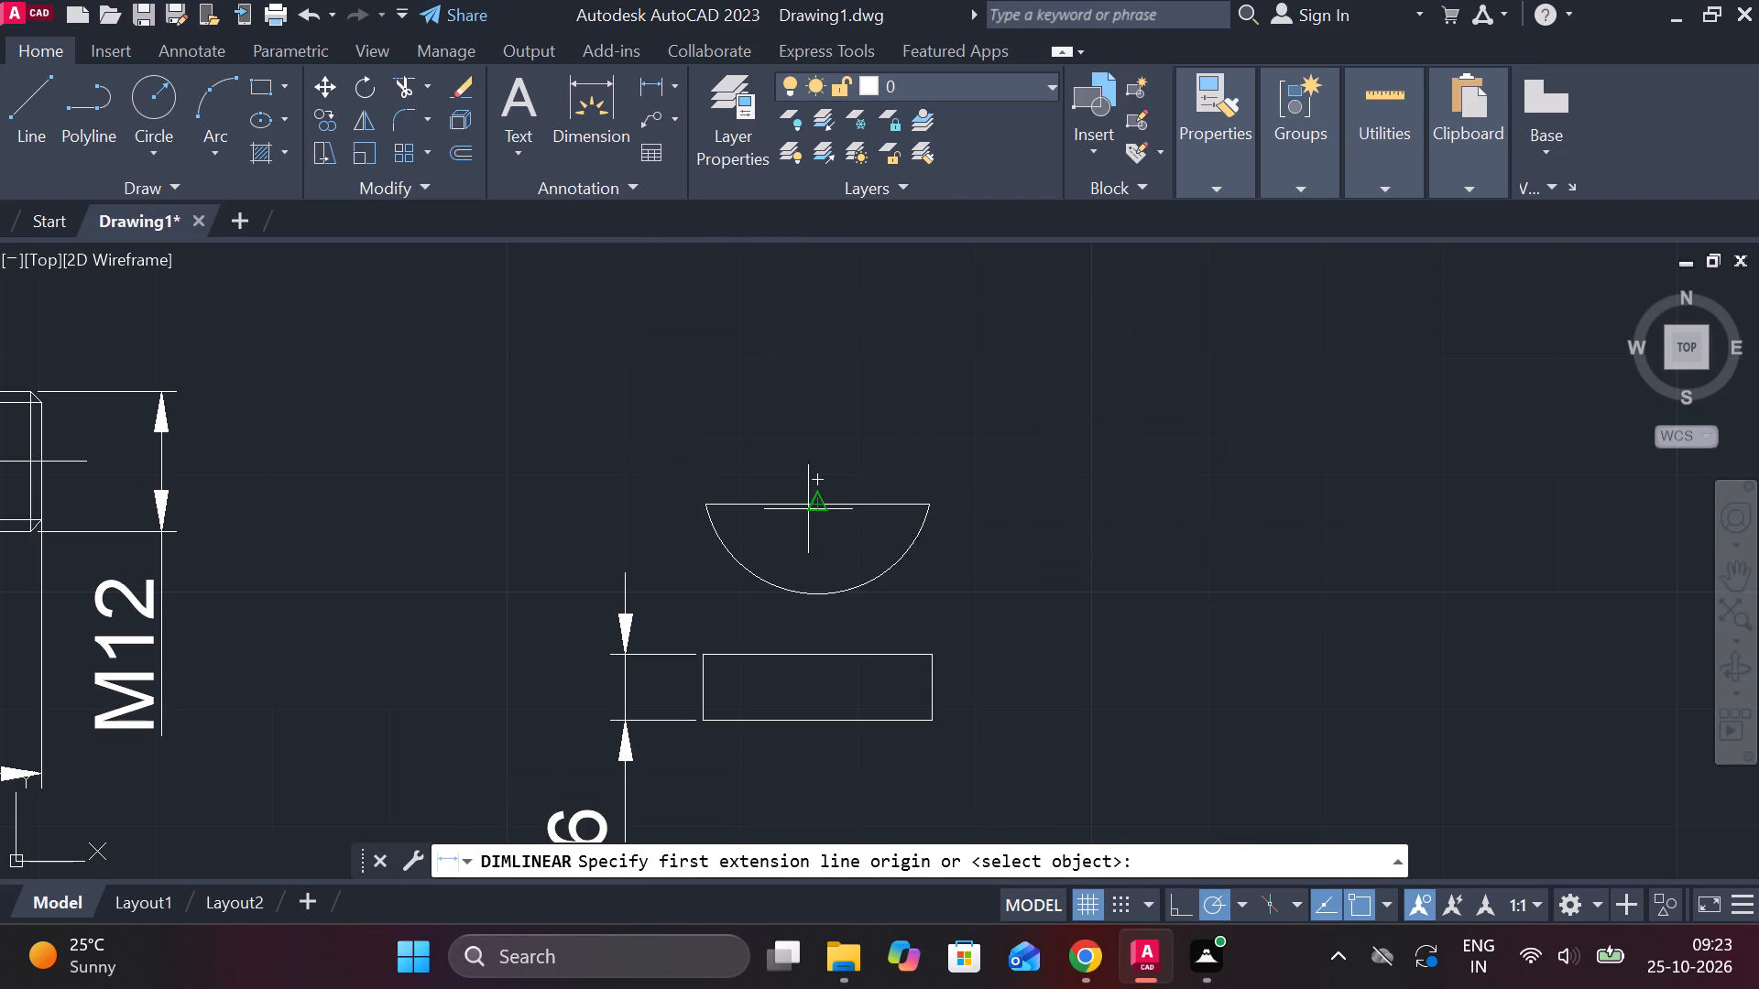
click(808, 509)
click(815, 593)
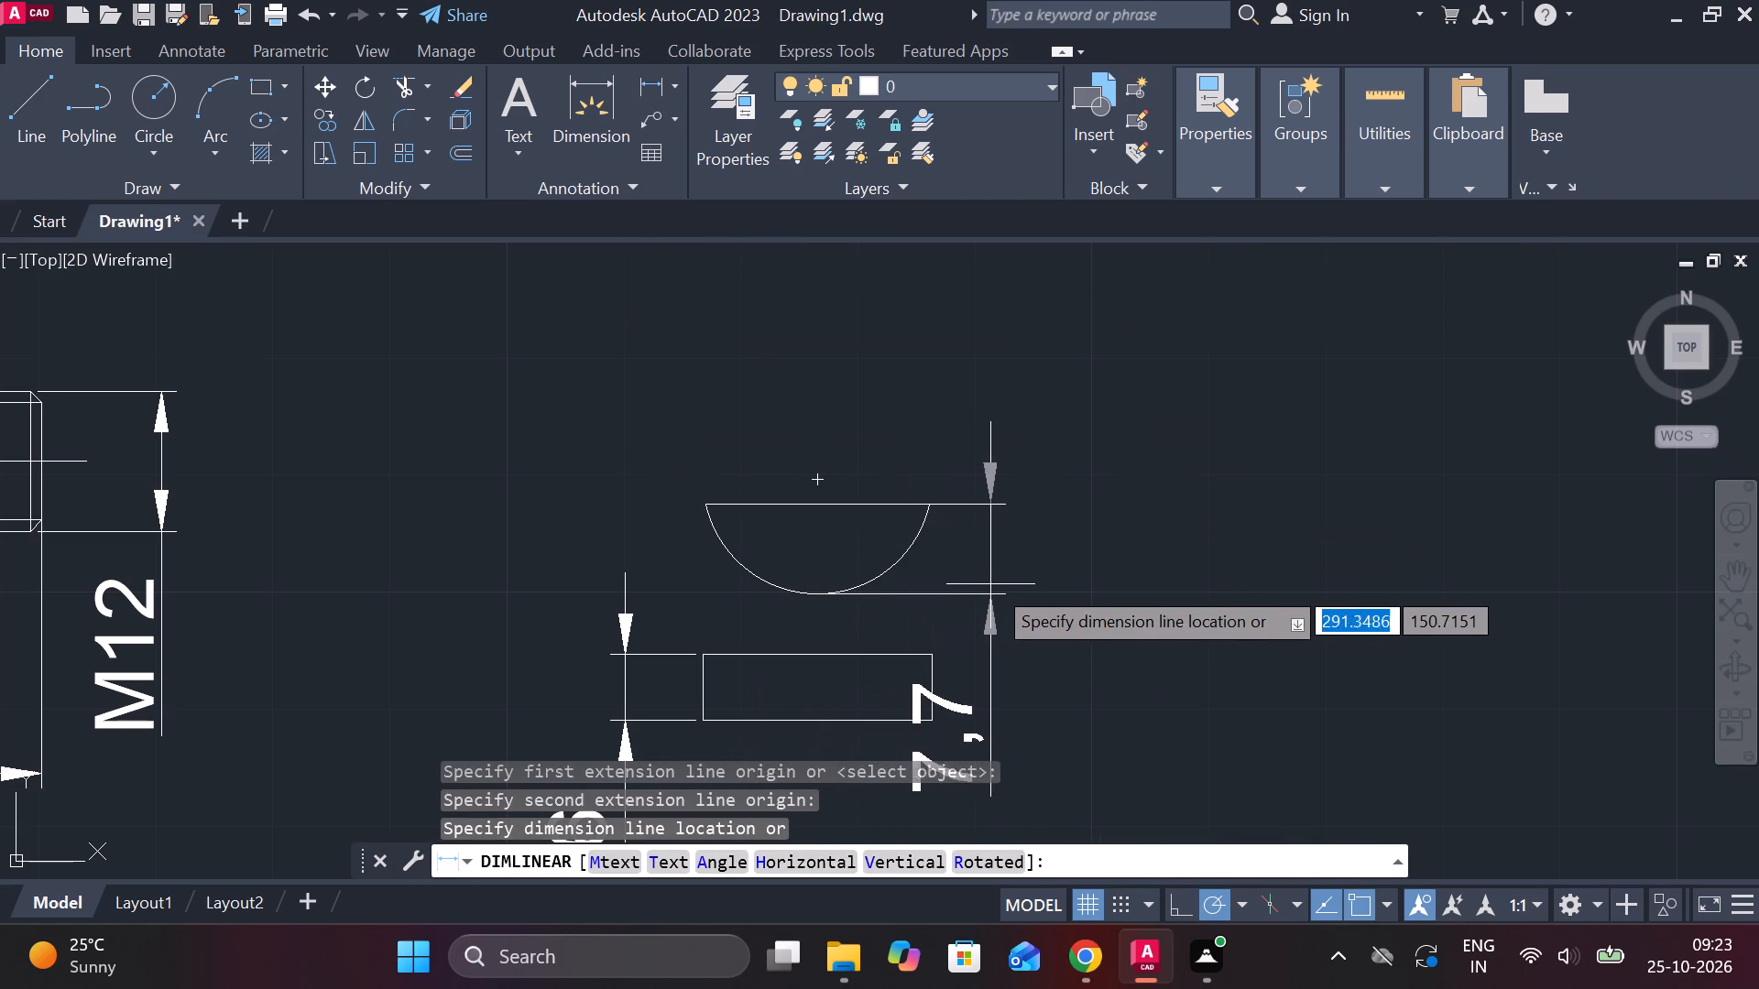
click(1055, 597)
Draw a horizontal line about 9.4 mm long leftward from the lowest point of the shaft's R9.8 keyway arc.
scroll(1091, 597, down, 2)
scroll(236, 497, up, 2)
middle_drag(509, 532, 532, 552)
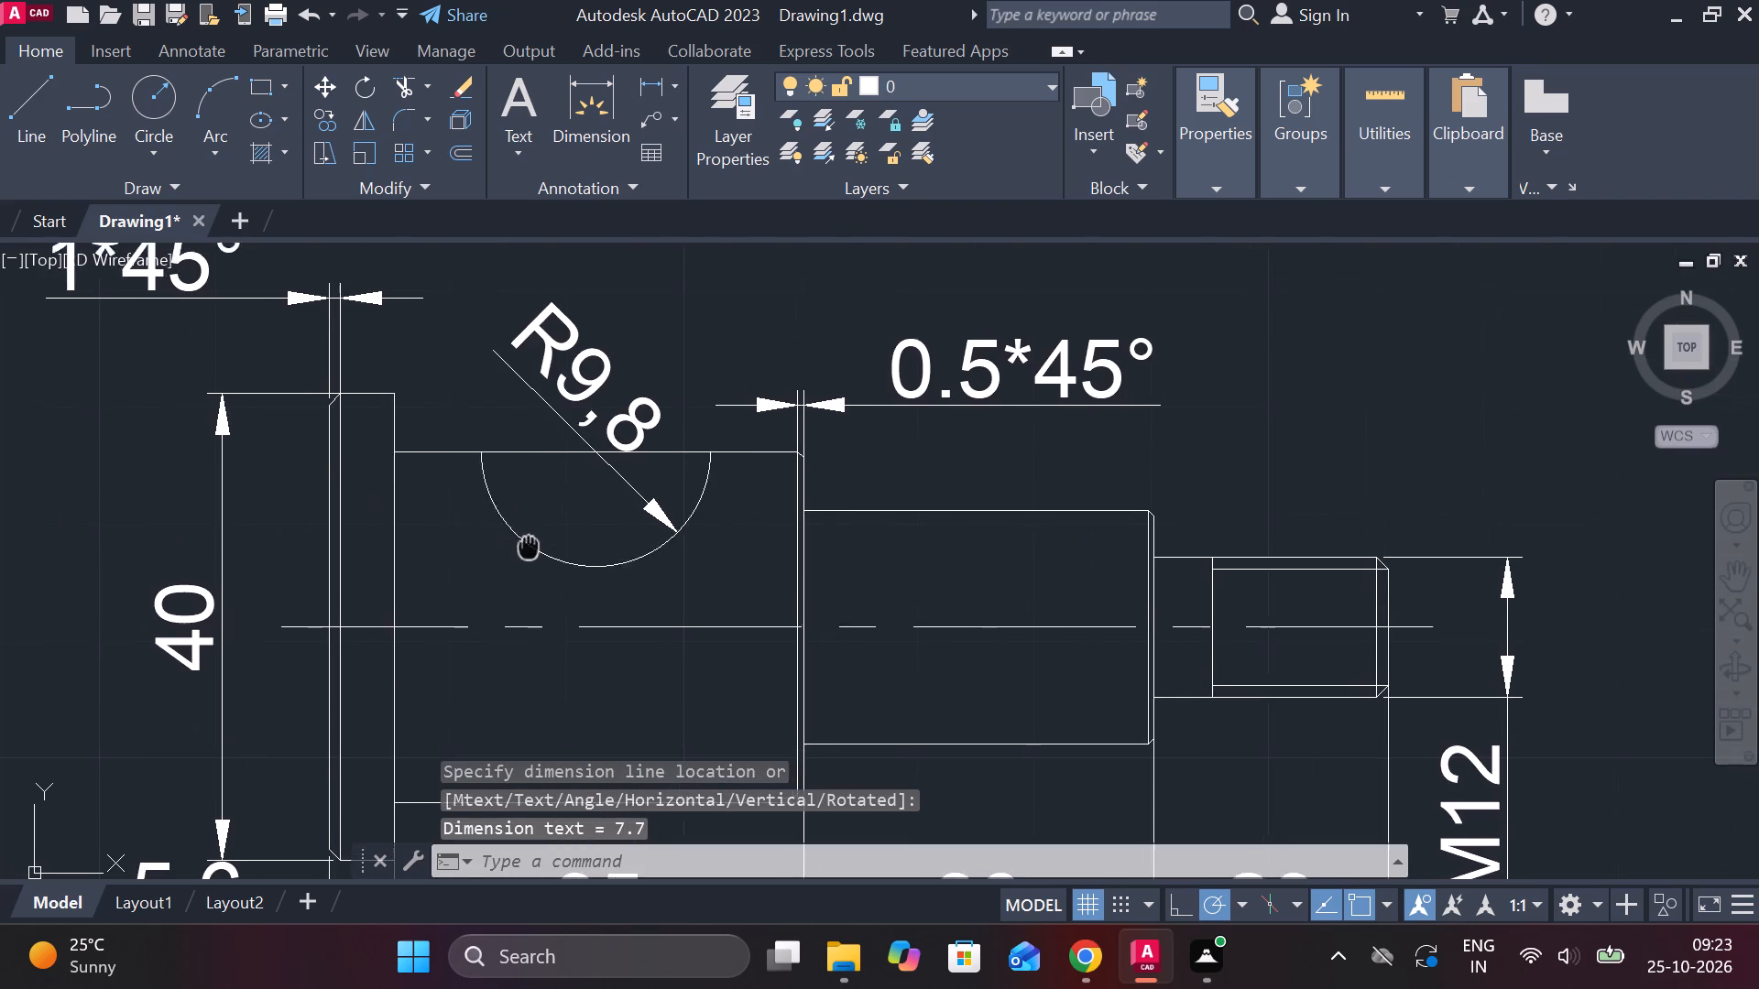
middle_drag(532, 552, 648, 606)
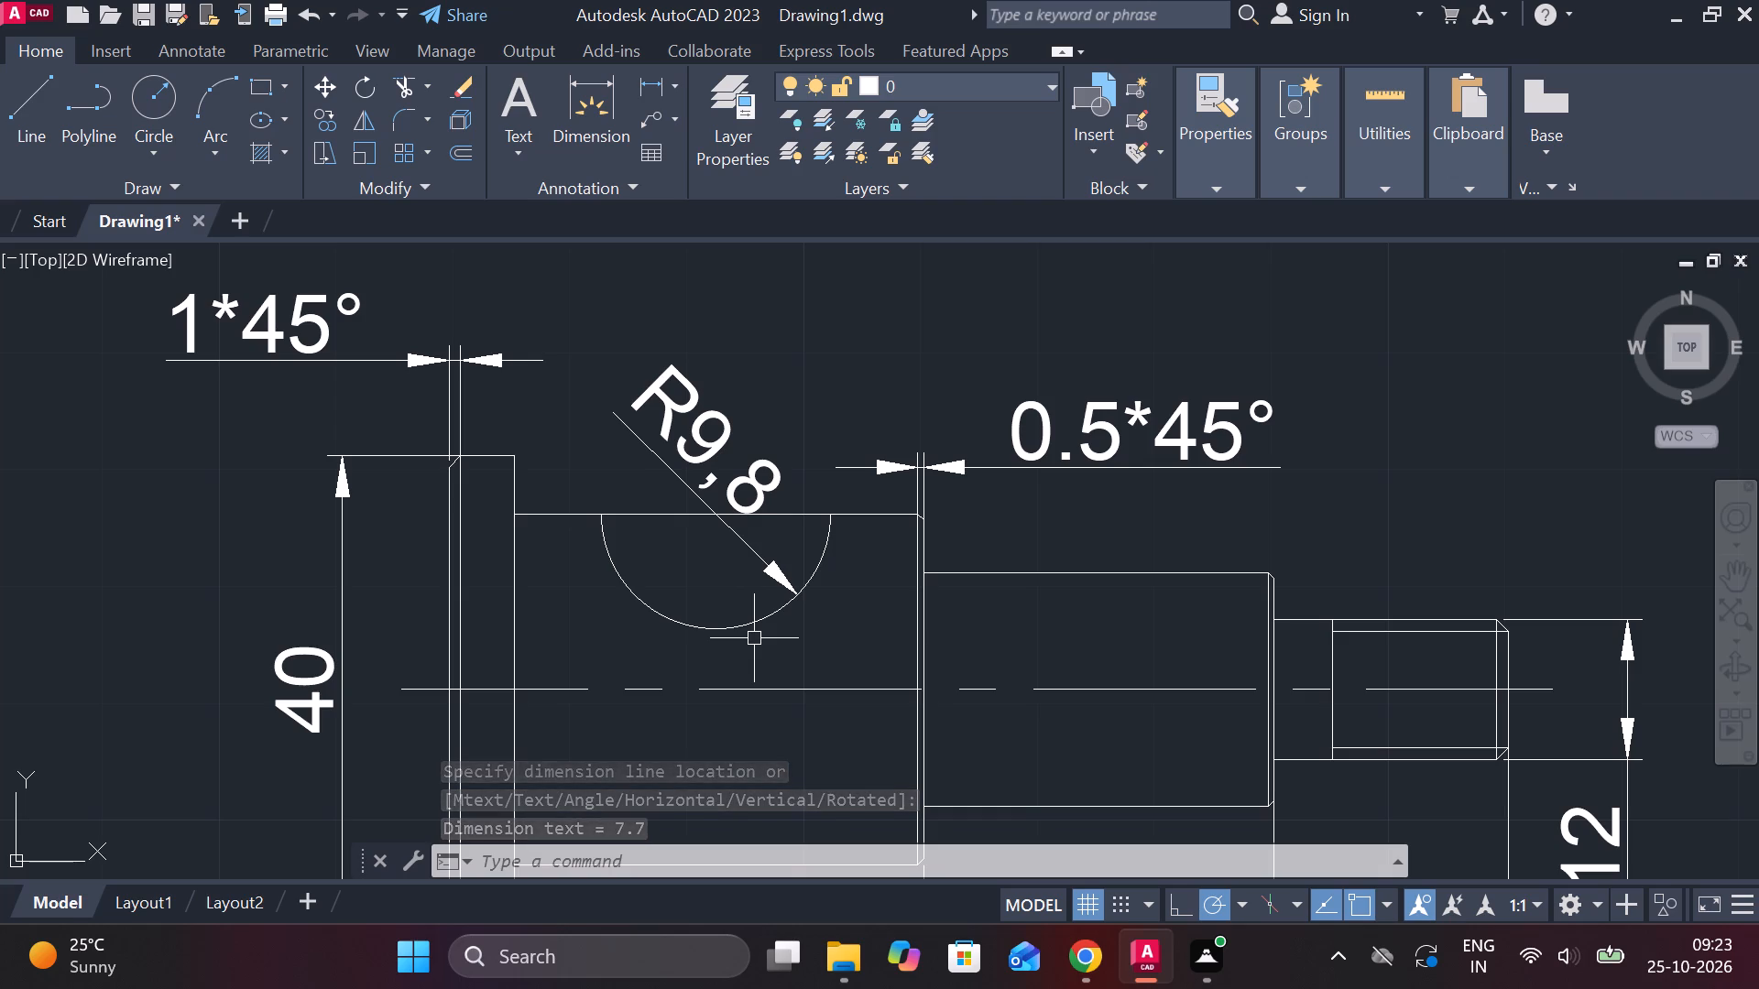
key(Escape)
key(l)
key(Return)
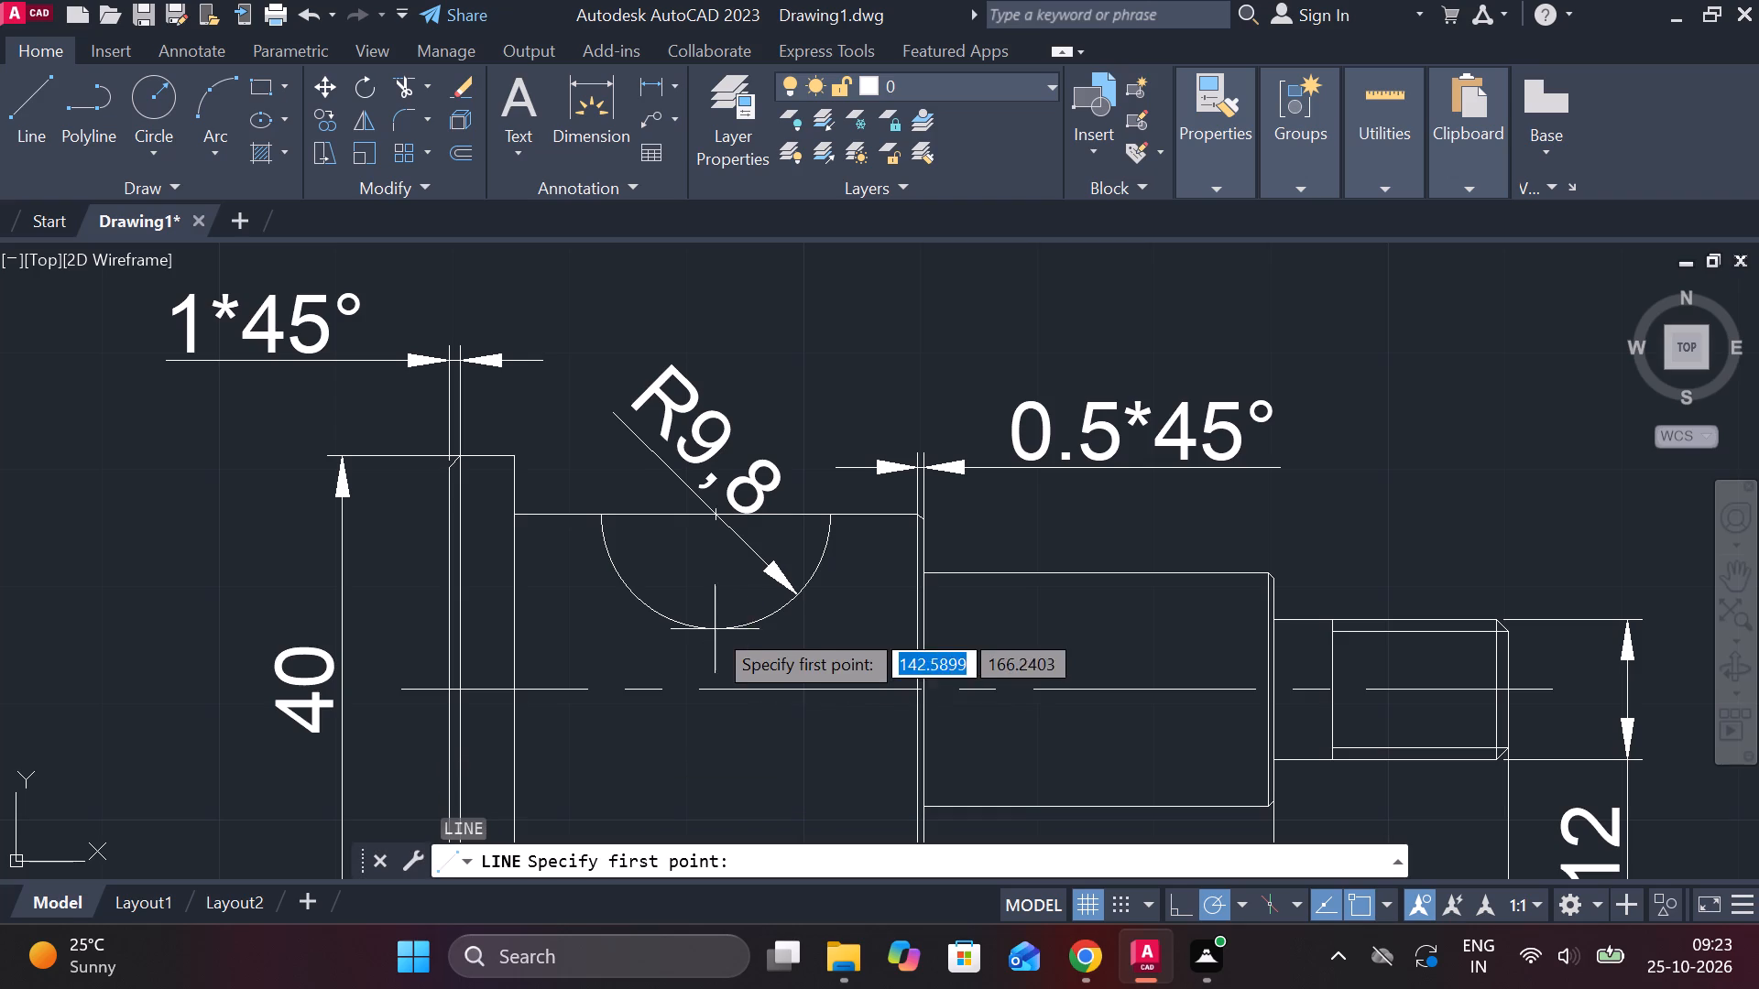
click(713, 636)
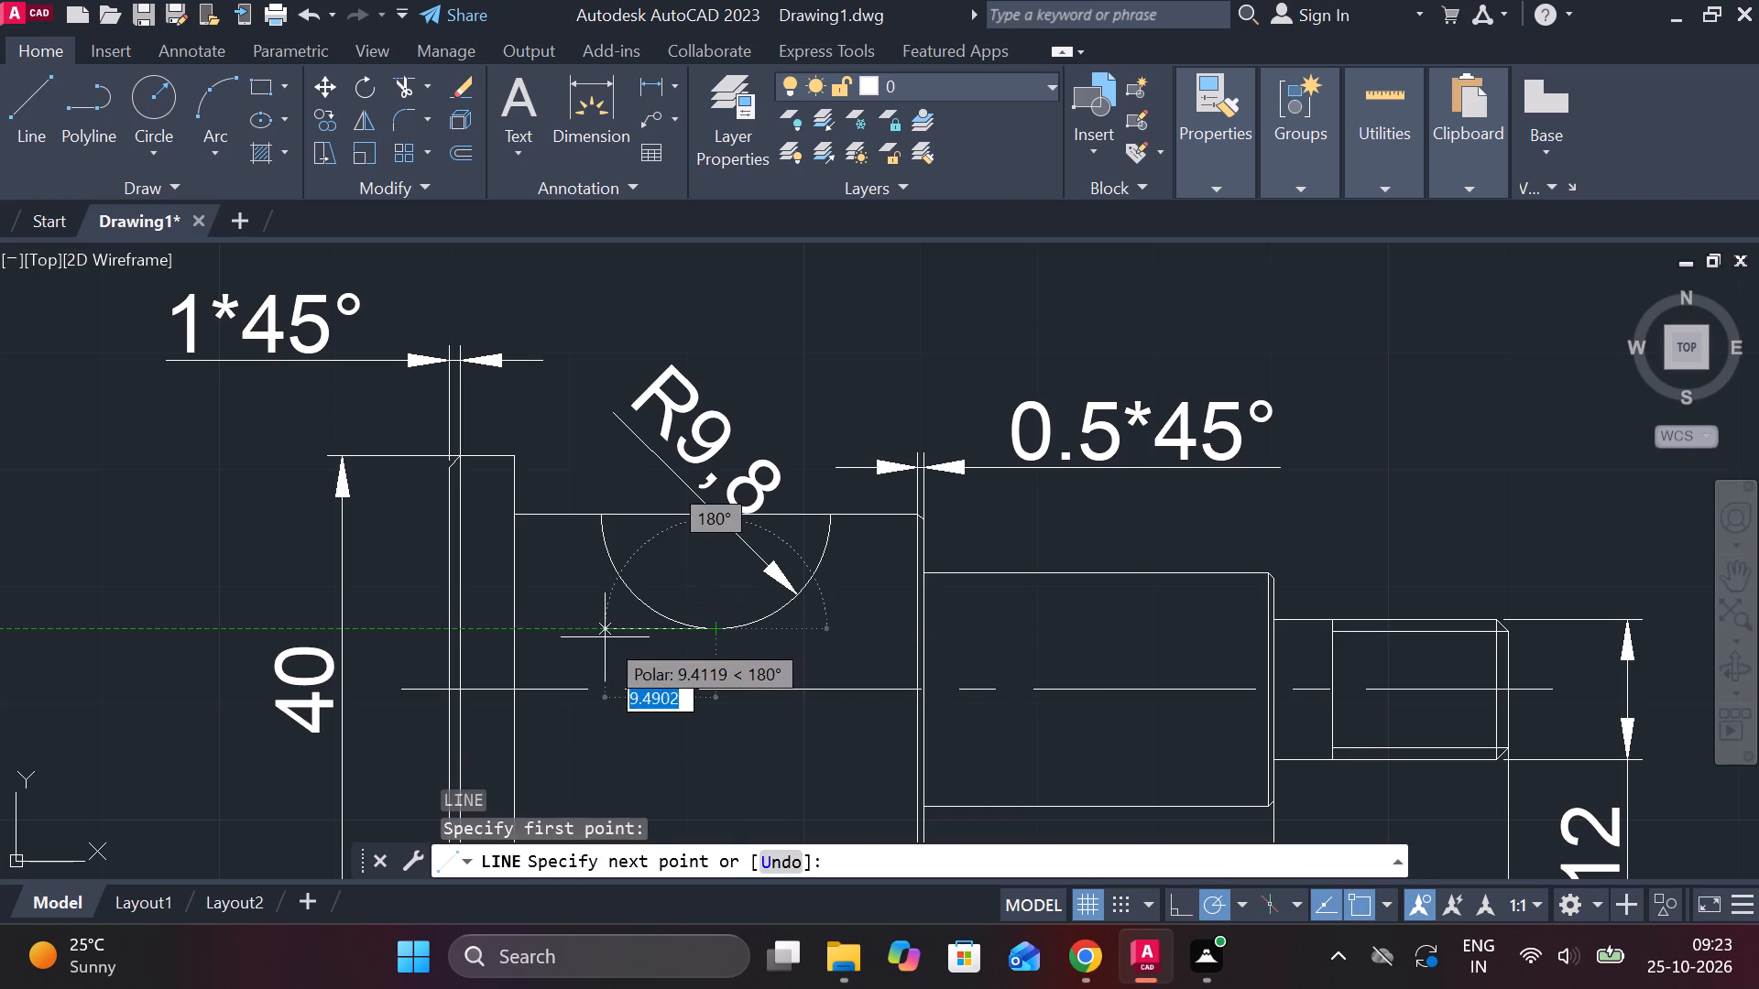
click(605, 637)
key(Escape)
Offset the line under the shaft's keyway 7.7 mm upward and extend the copy to both sides of the arc.
click(628, 630)
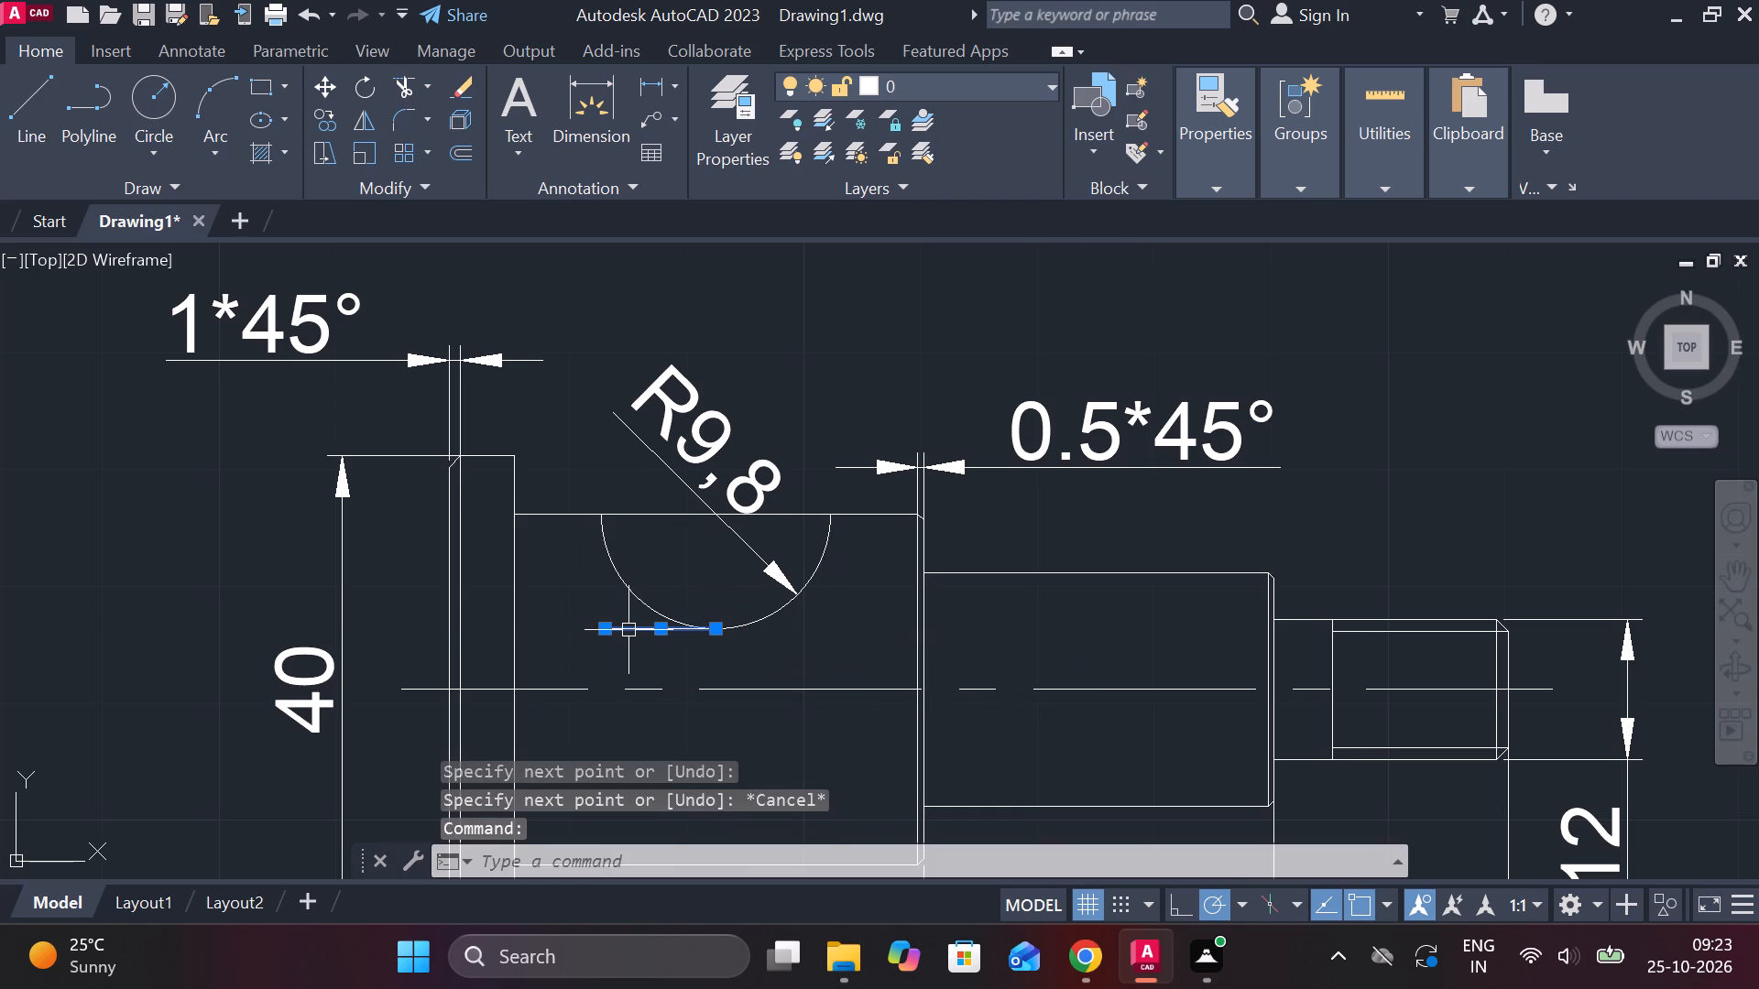
key(o)
key(Return)
key(Return)
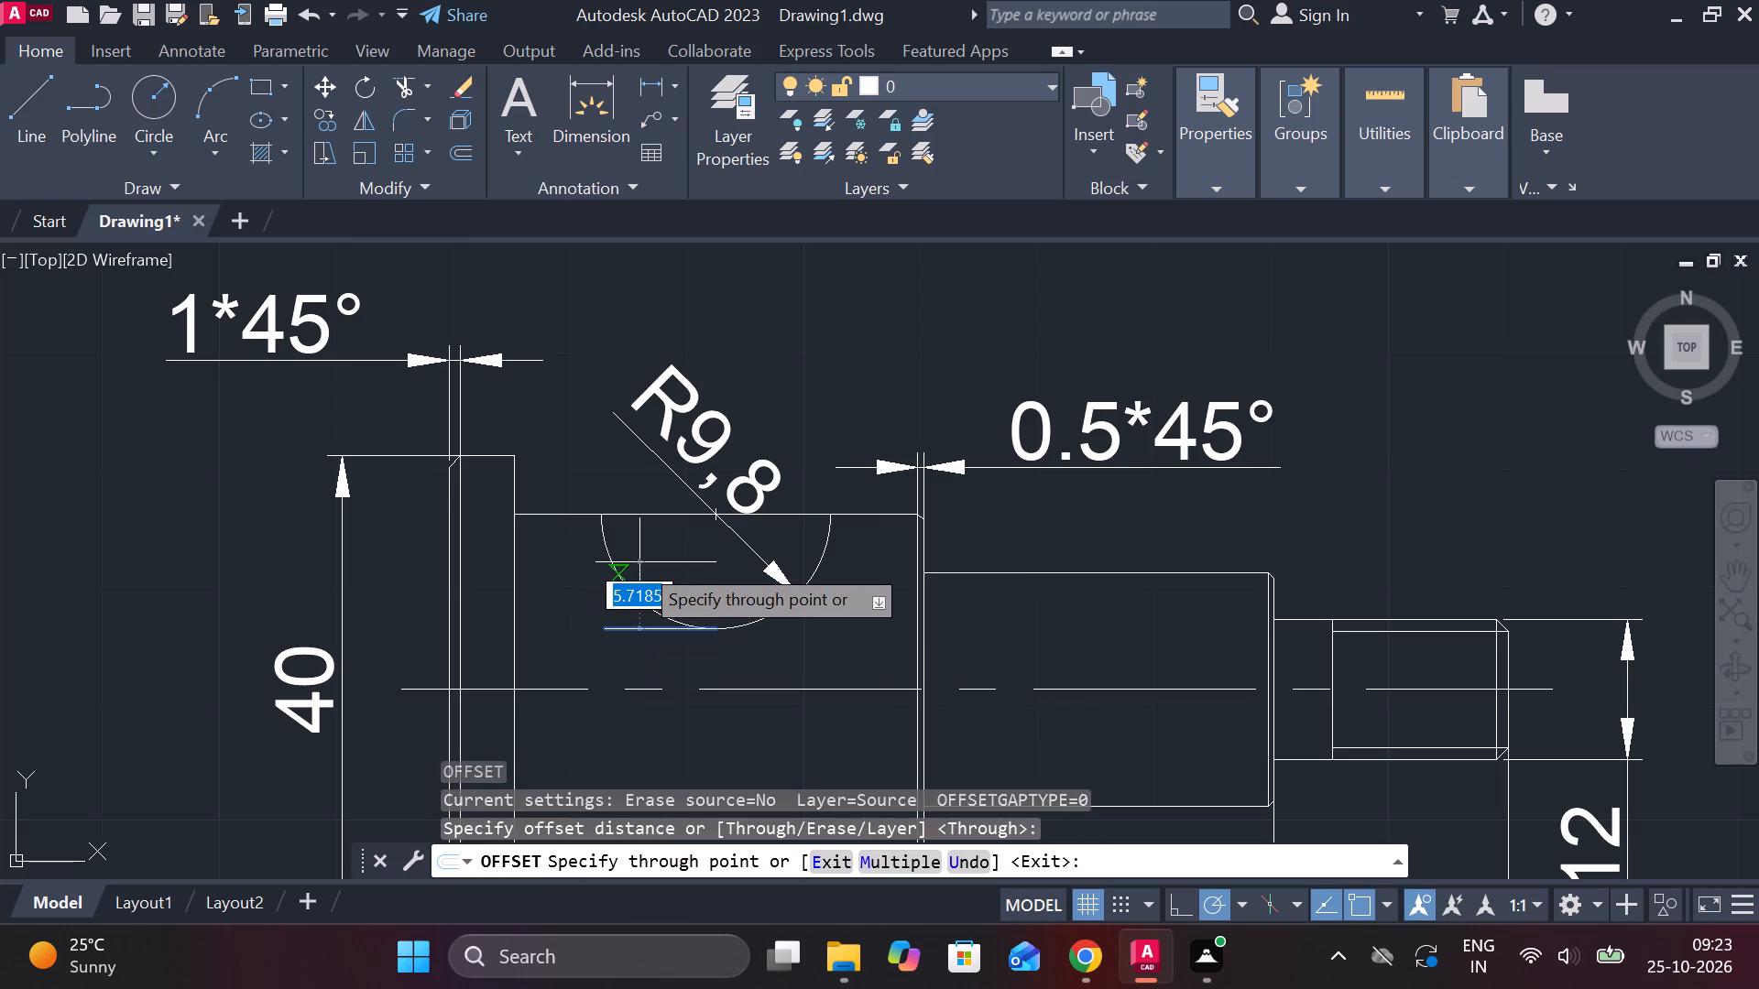
text(7.7)
key(Return)
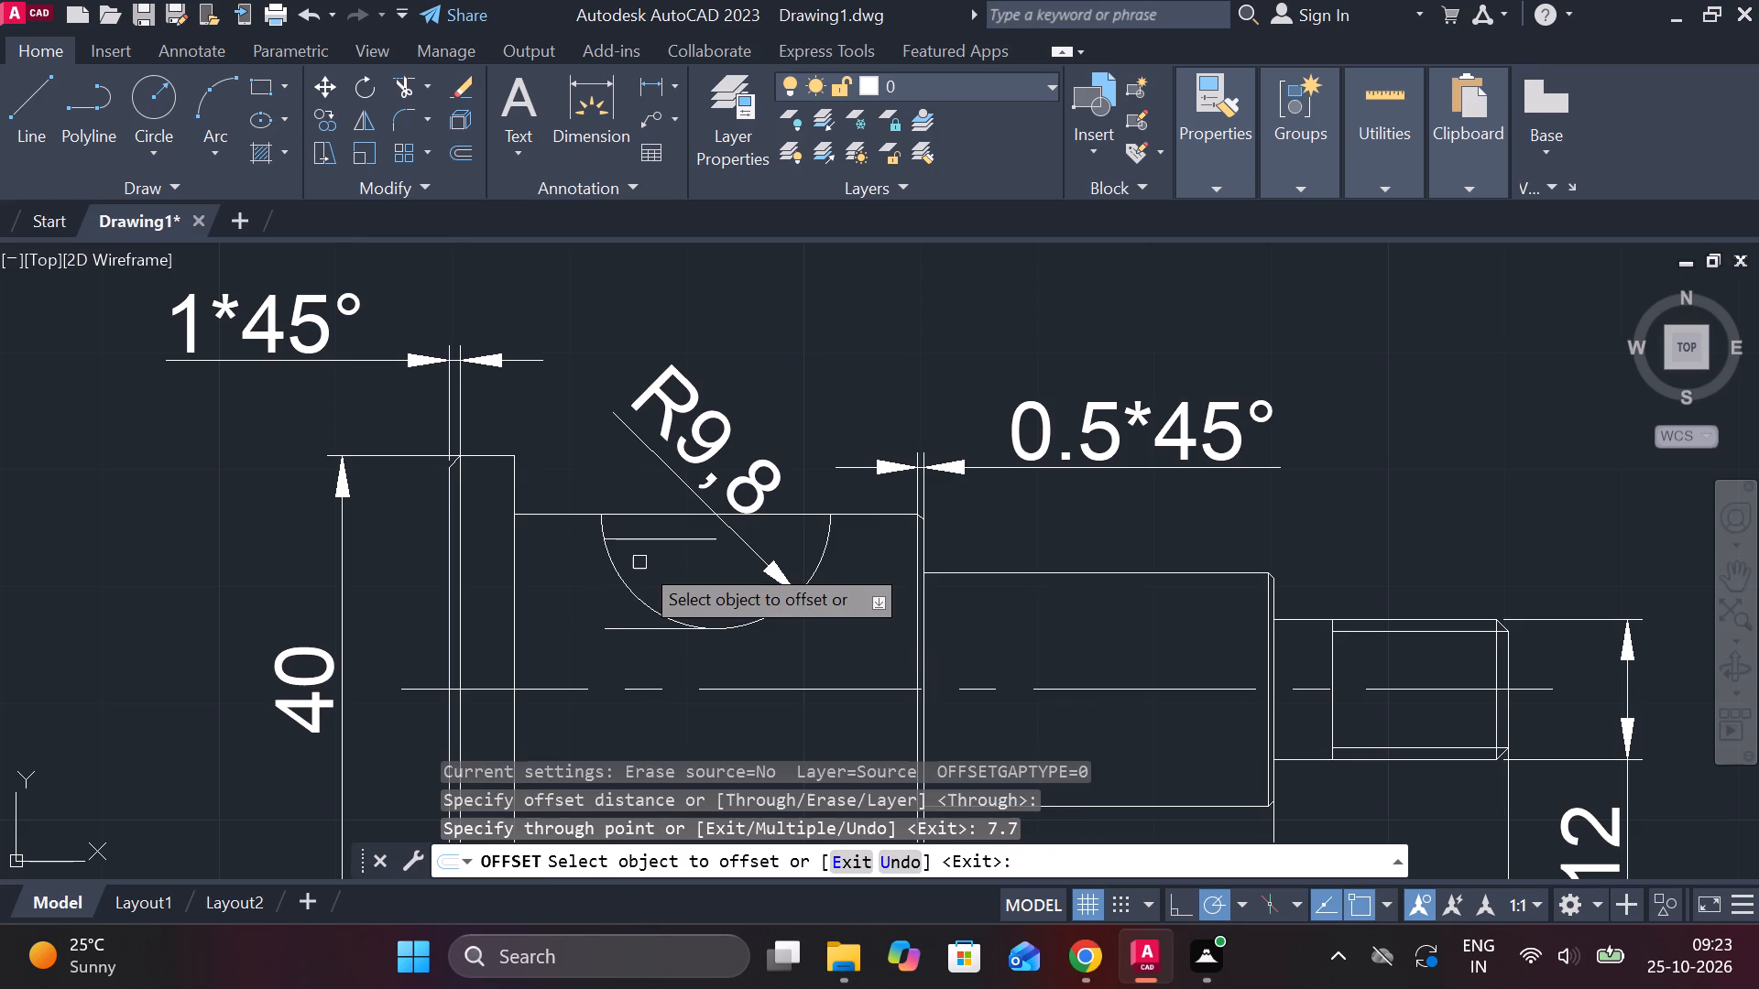
key(Escape)
text(ex)
key(space)
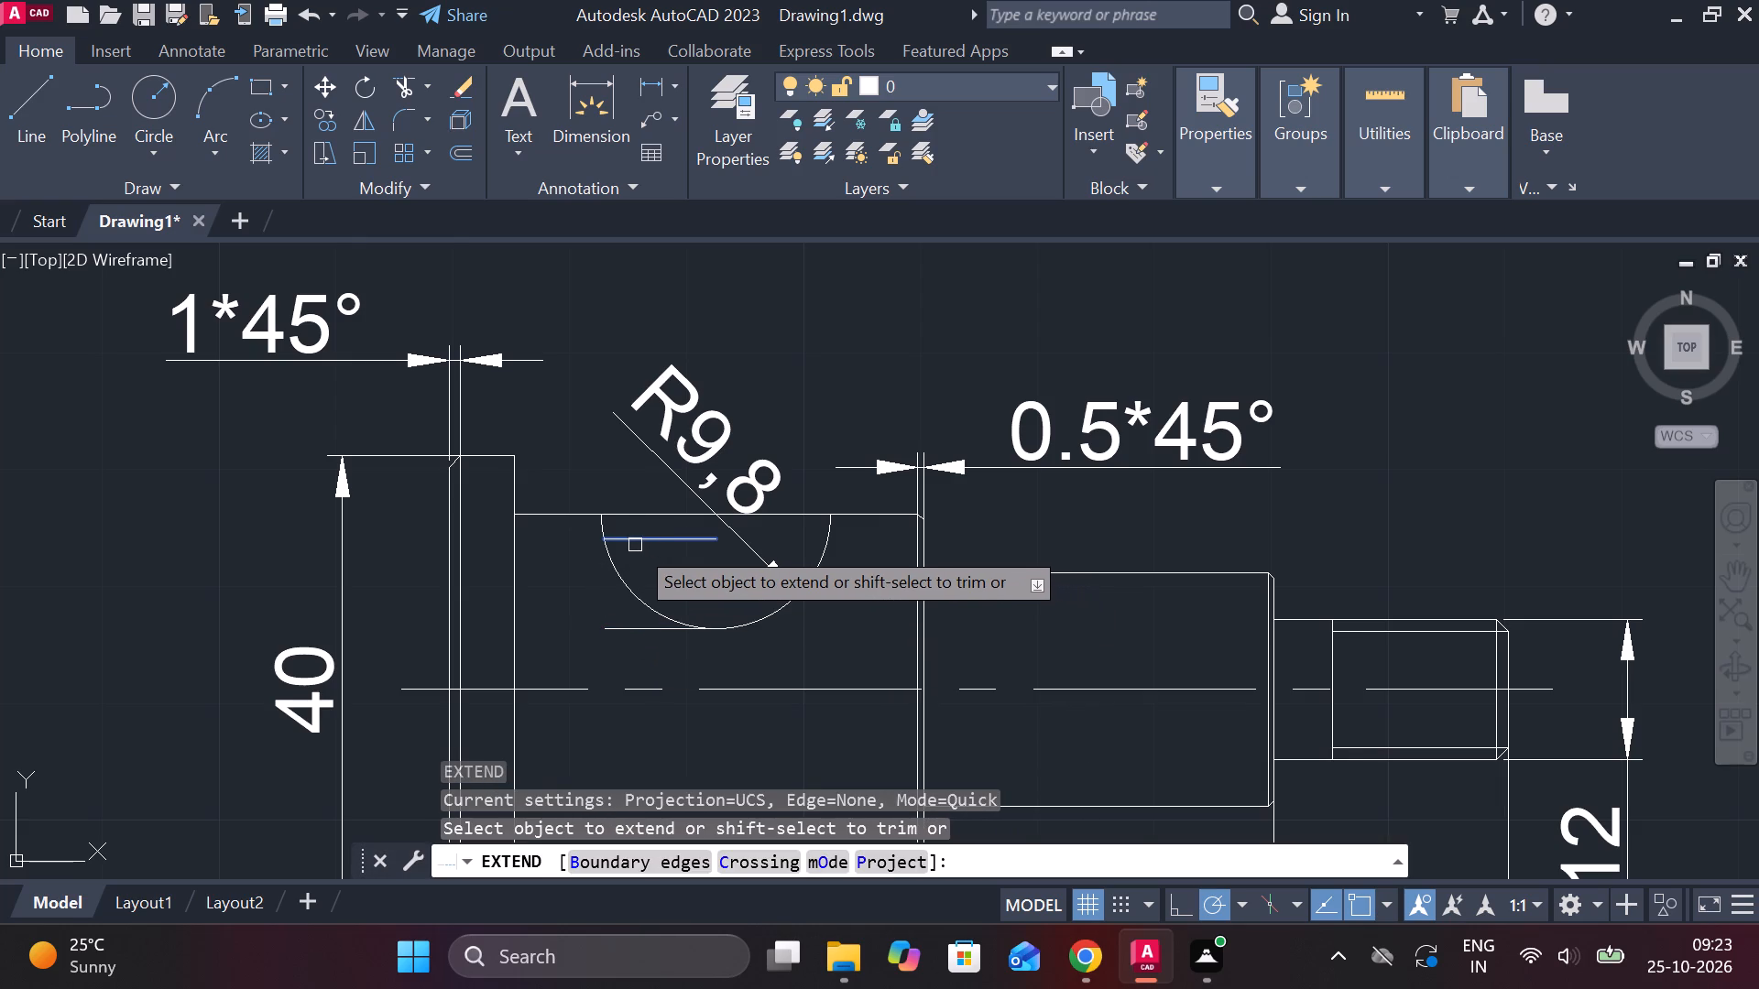
click(654, 541)
click(672, 541)
key(Escape)
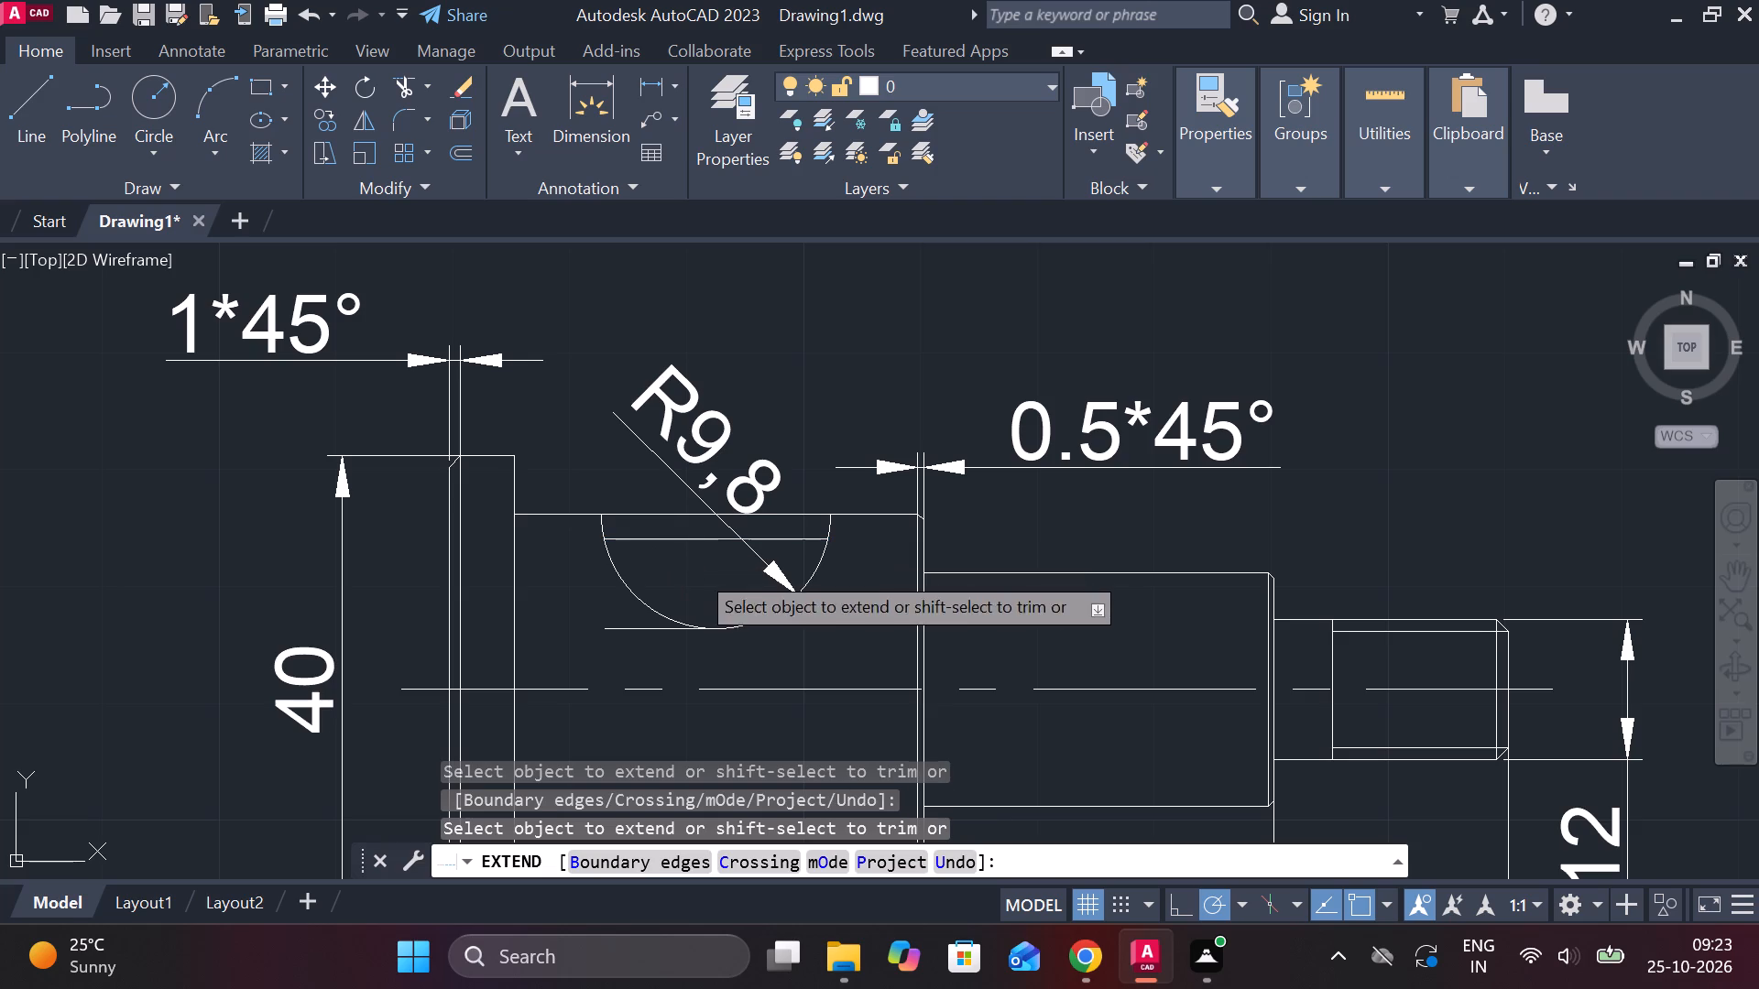
Trim both ends of the shaft's keyway arc above the new chord.
text(tr)
key(space)
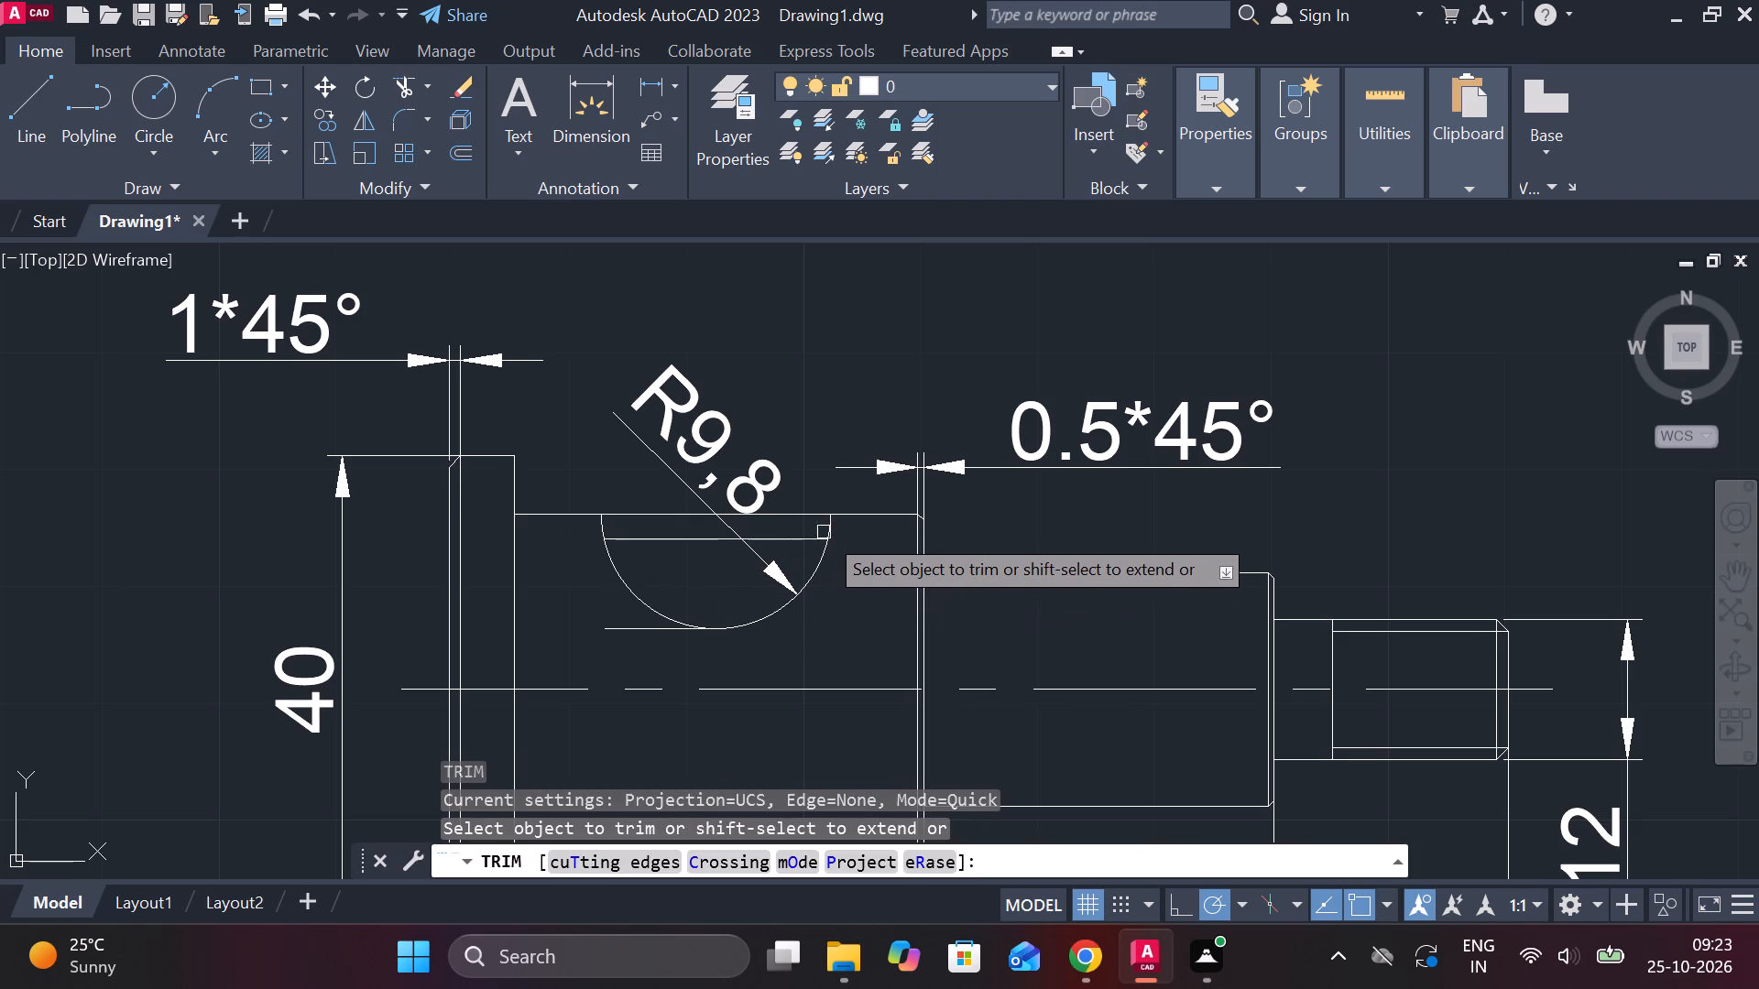
click(825, 529)
click(604, 527)
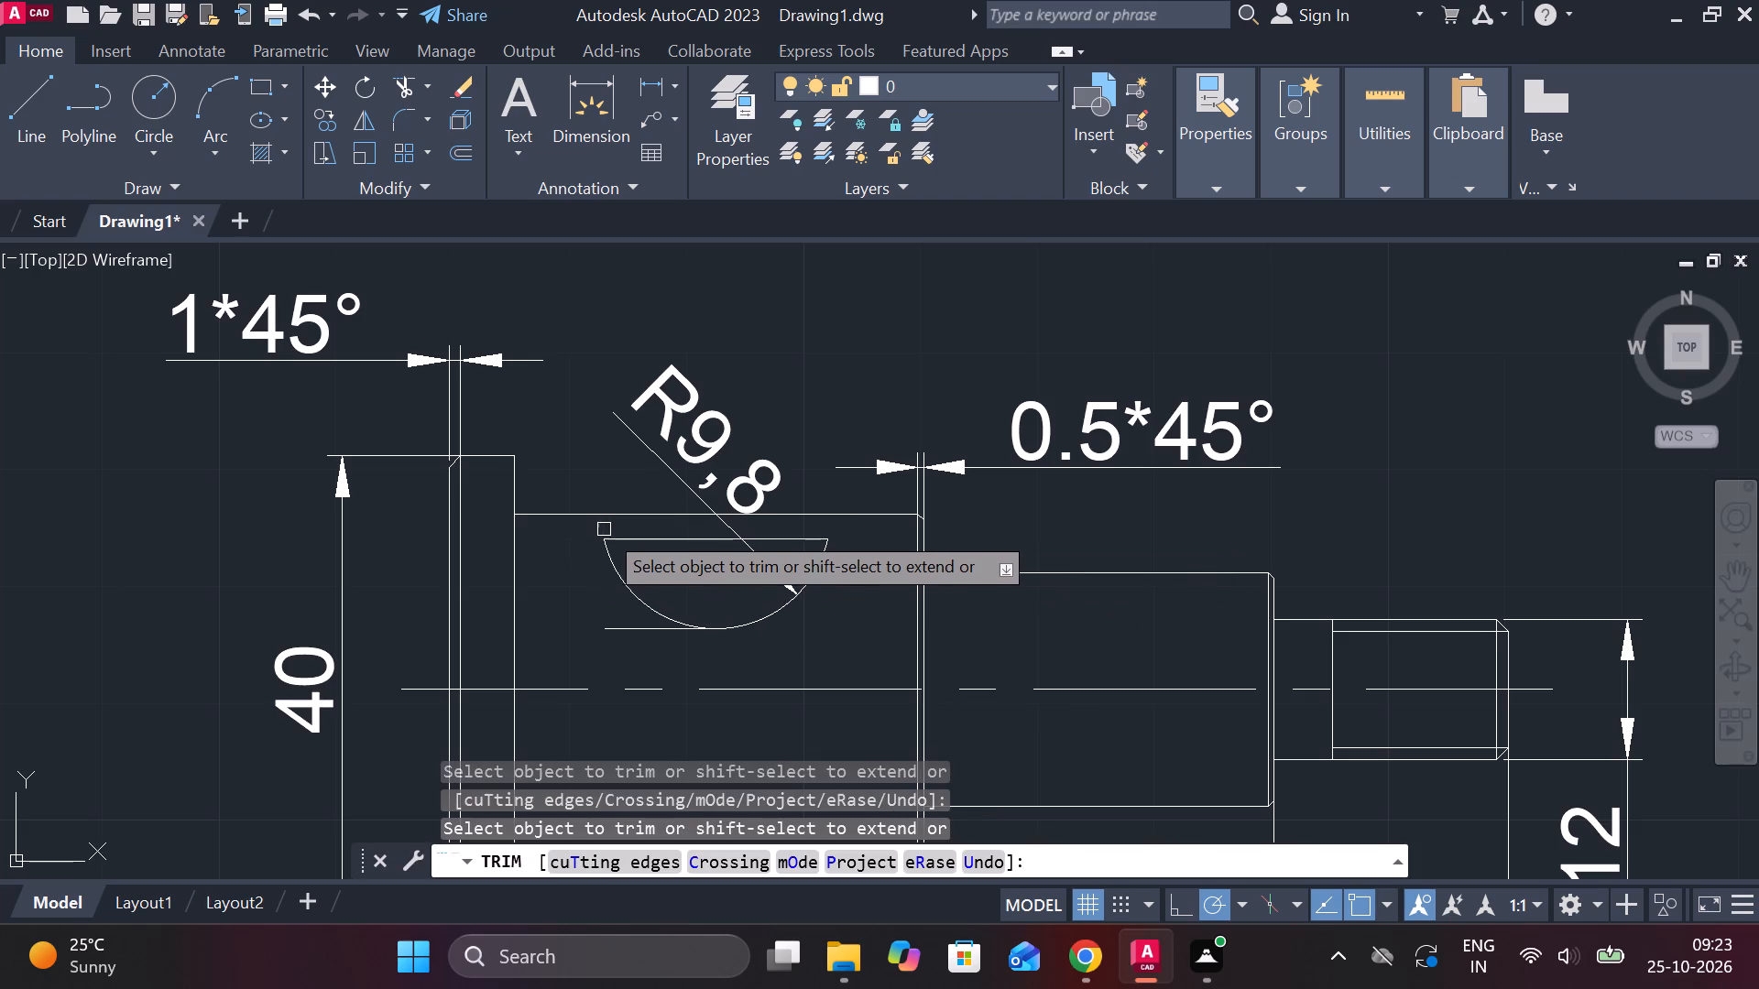
key(Escape)
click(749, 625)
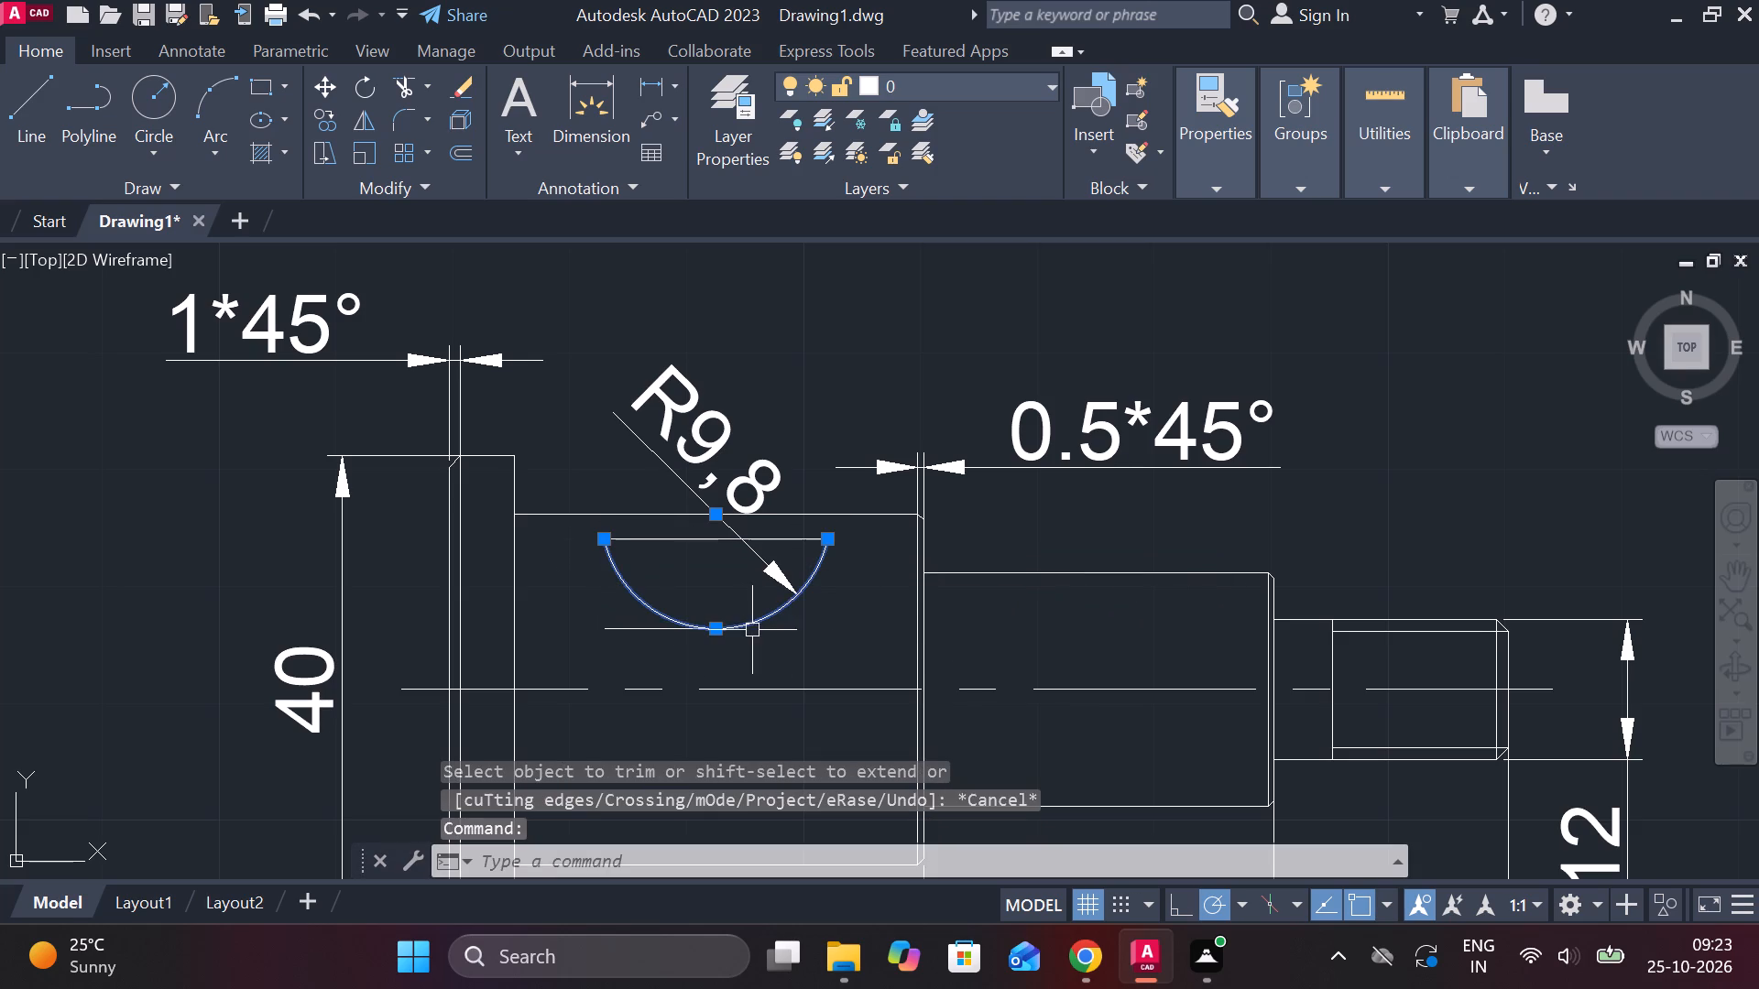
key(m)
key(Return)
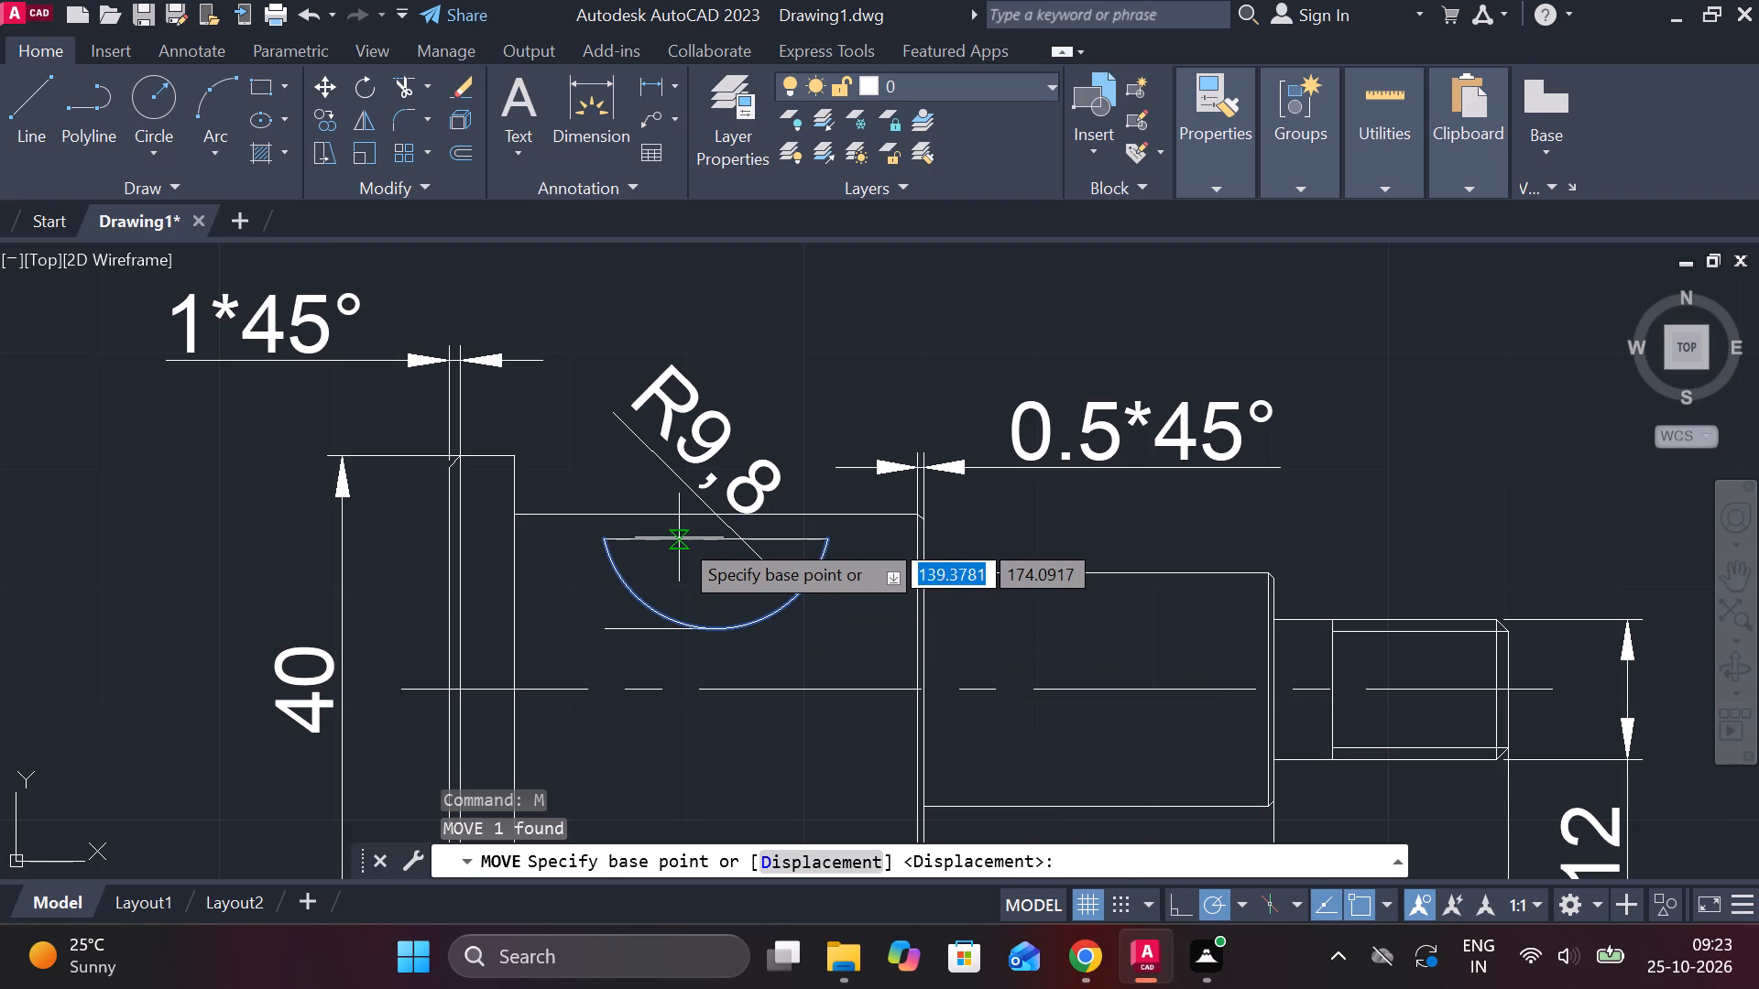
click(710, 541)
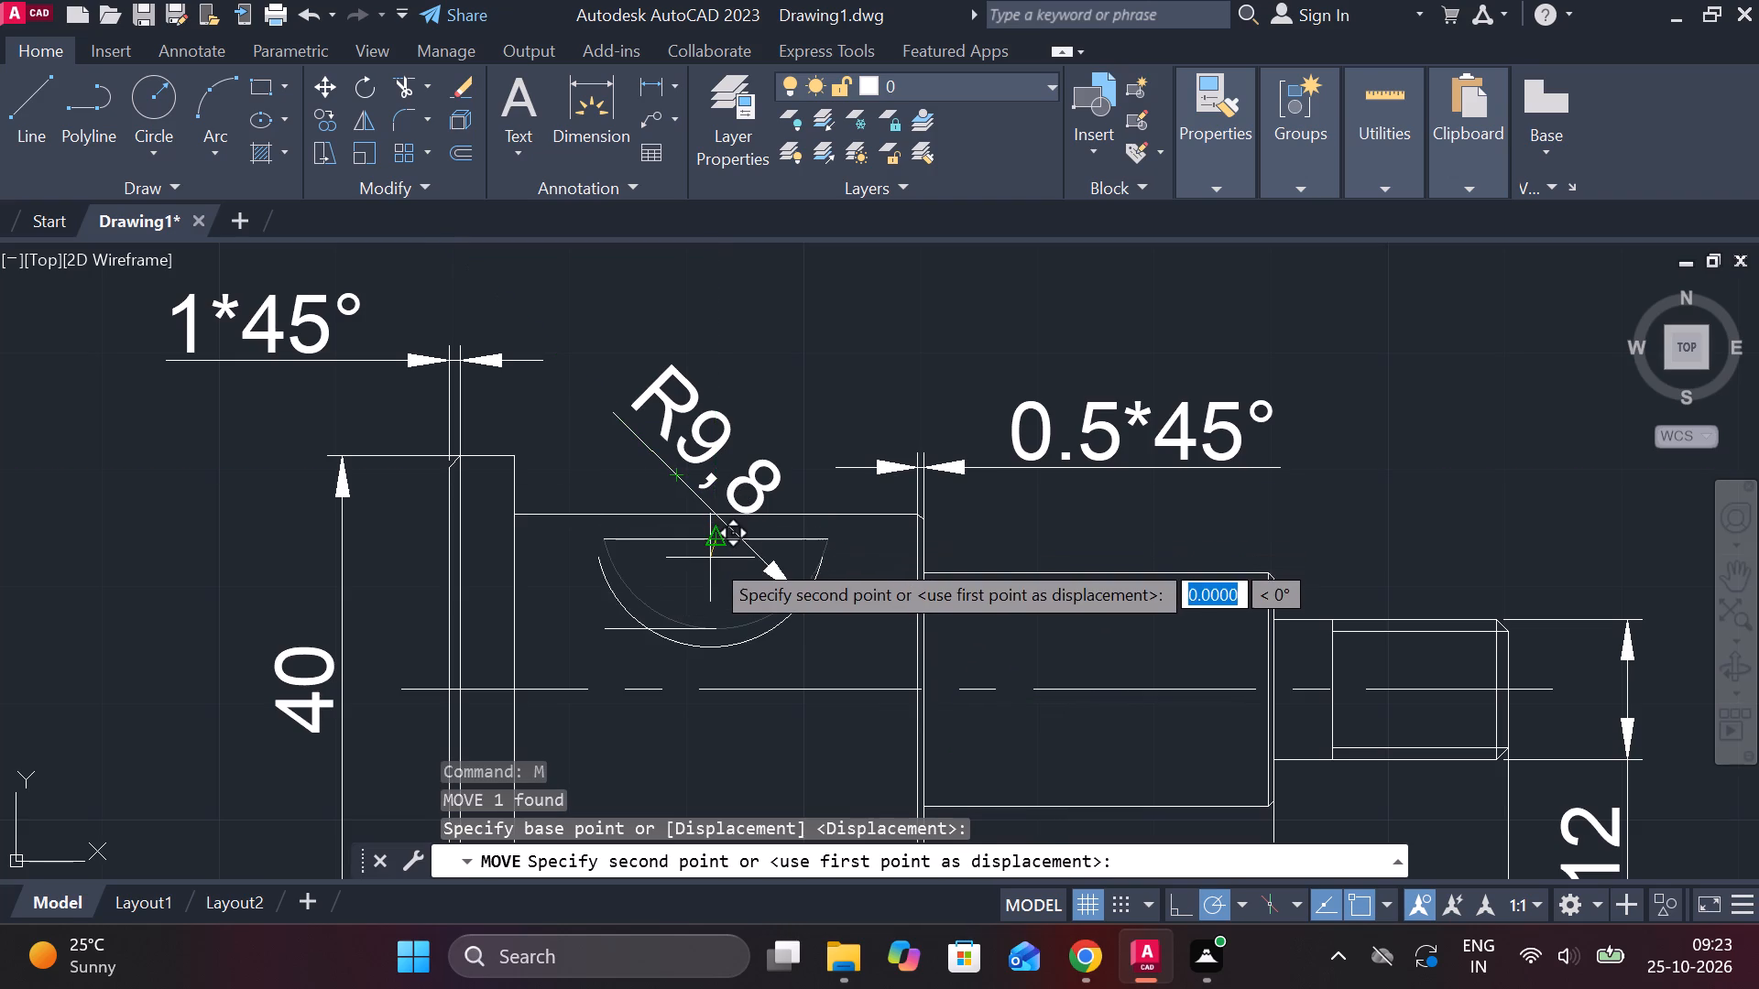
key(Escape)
Join the chord and the R9.8 keyway arc on the dimensioned shaft into one polyline.
click(669, 538)
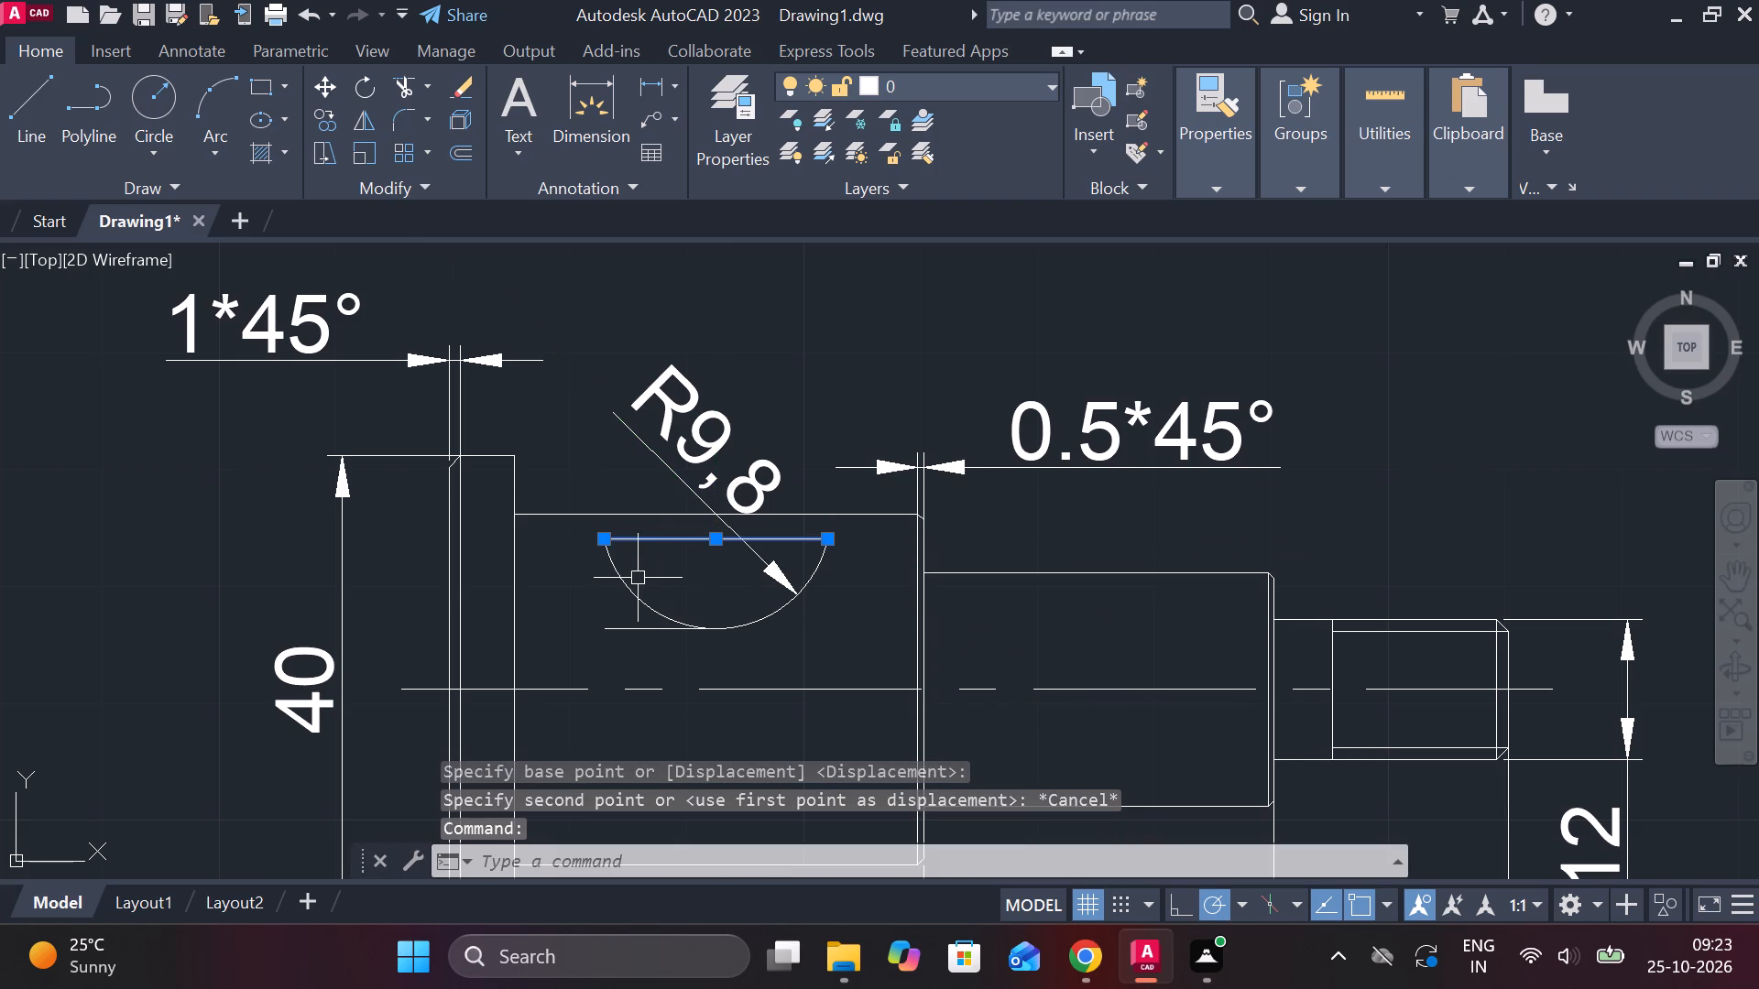
click(633, 584)
key(j)
key(Return)
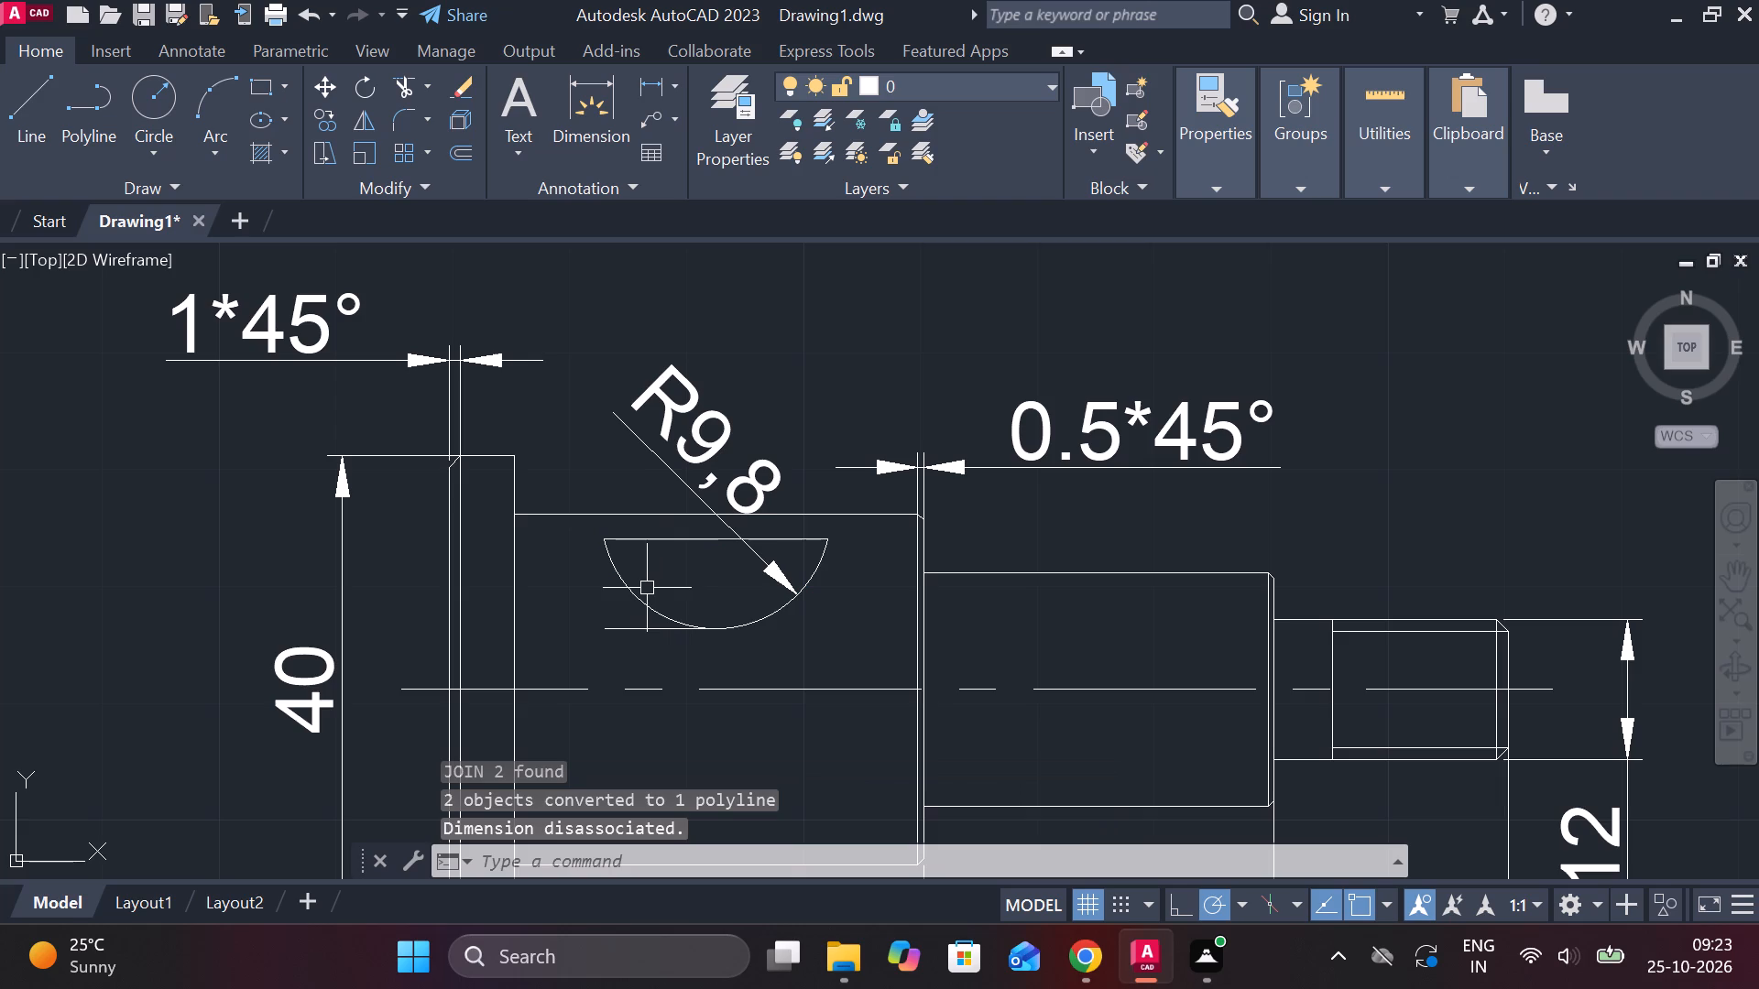
Move the joined keyway profile straight up so its chord lies on the upper edge of the 35 mm shaft section.
click(743, 622)
key(m)
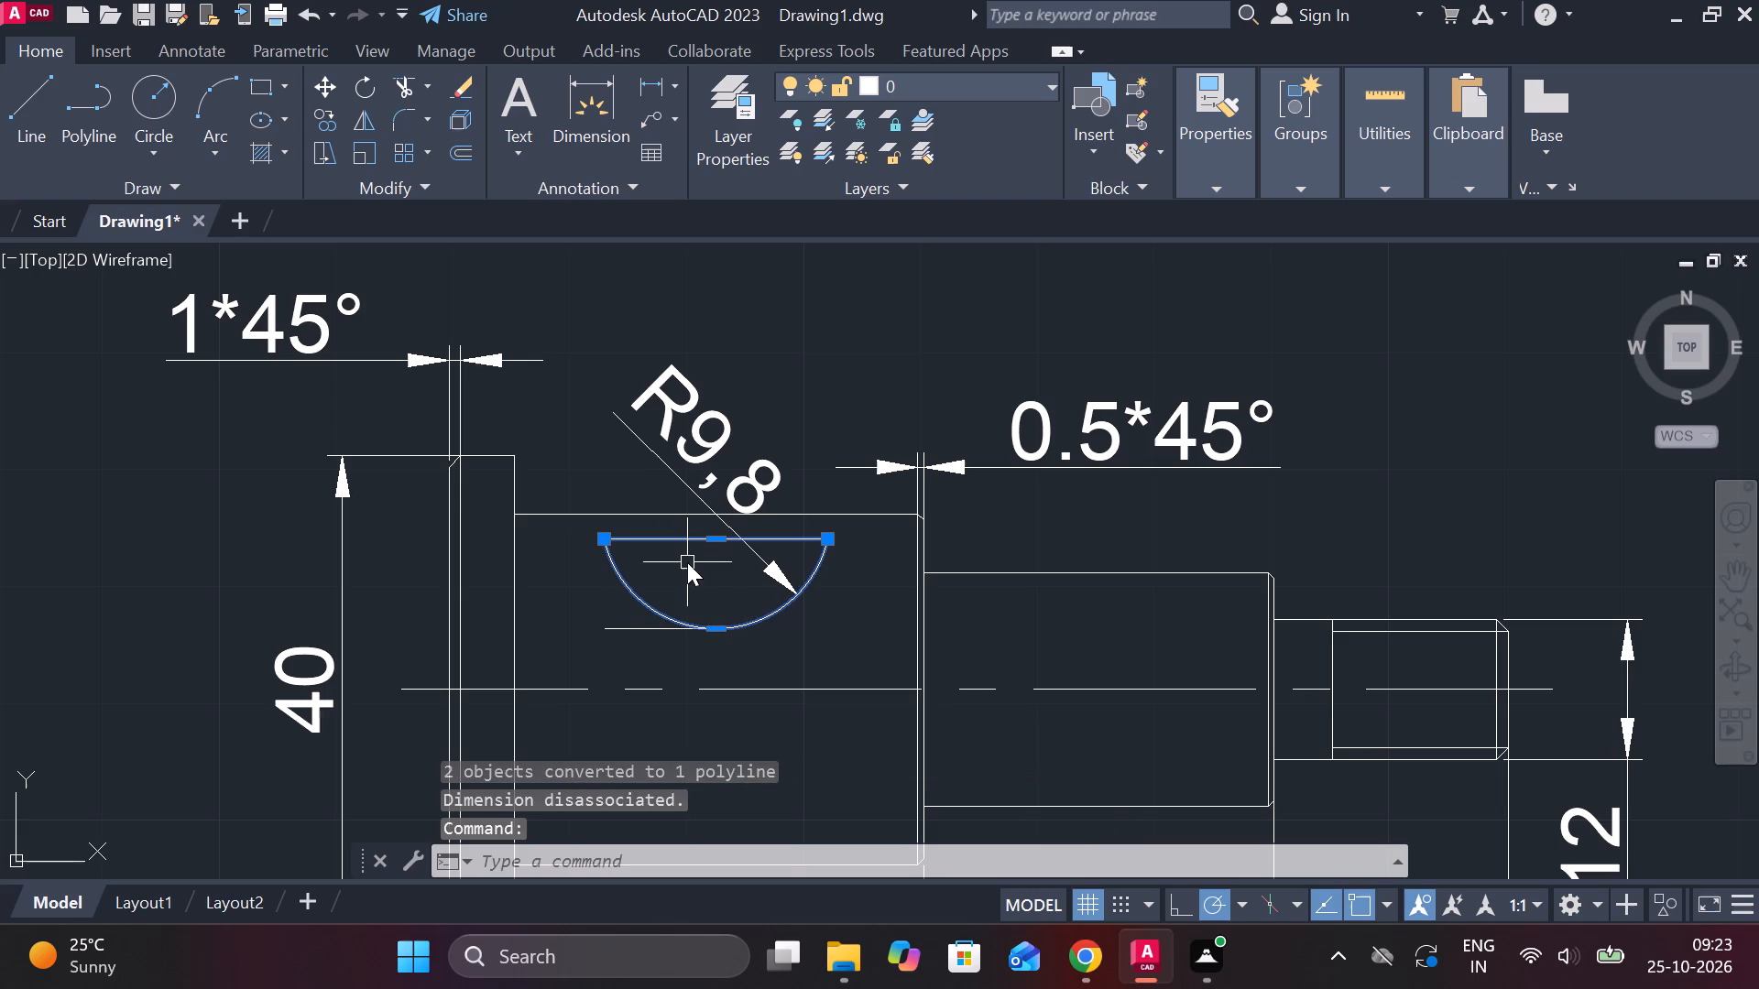
key(Return)
click(710, 538)
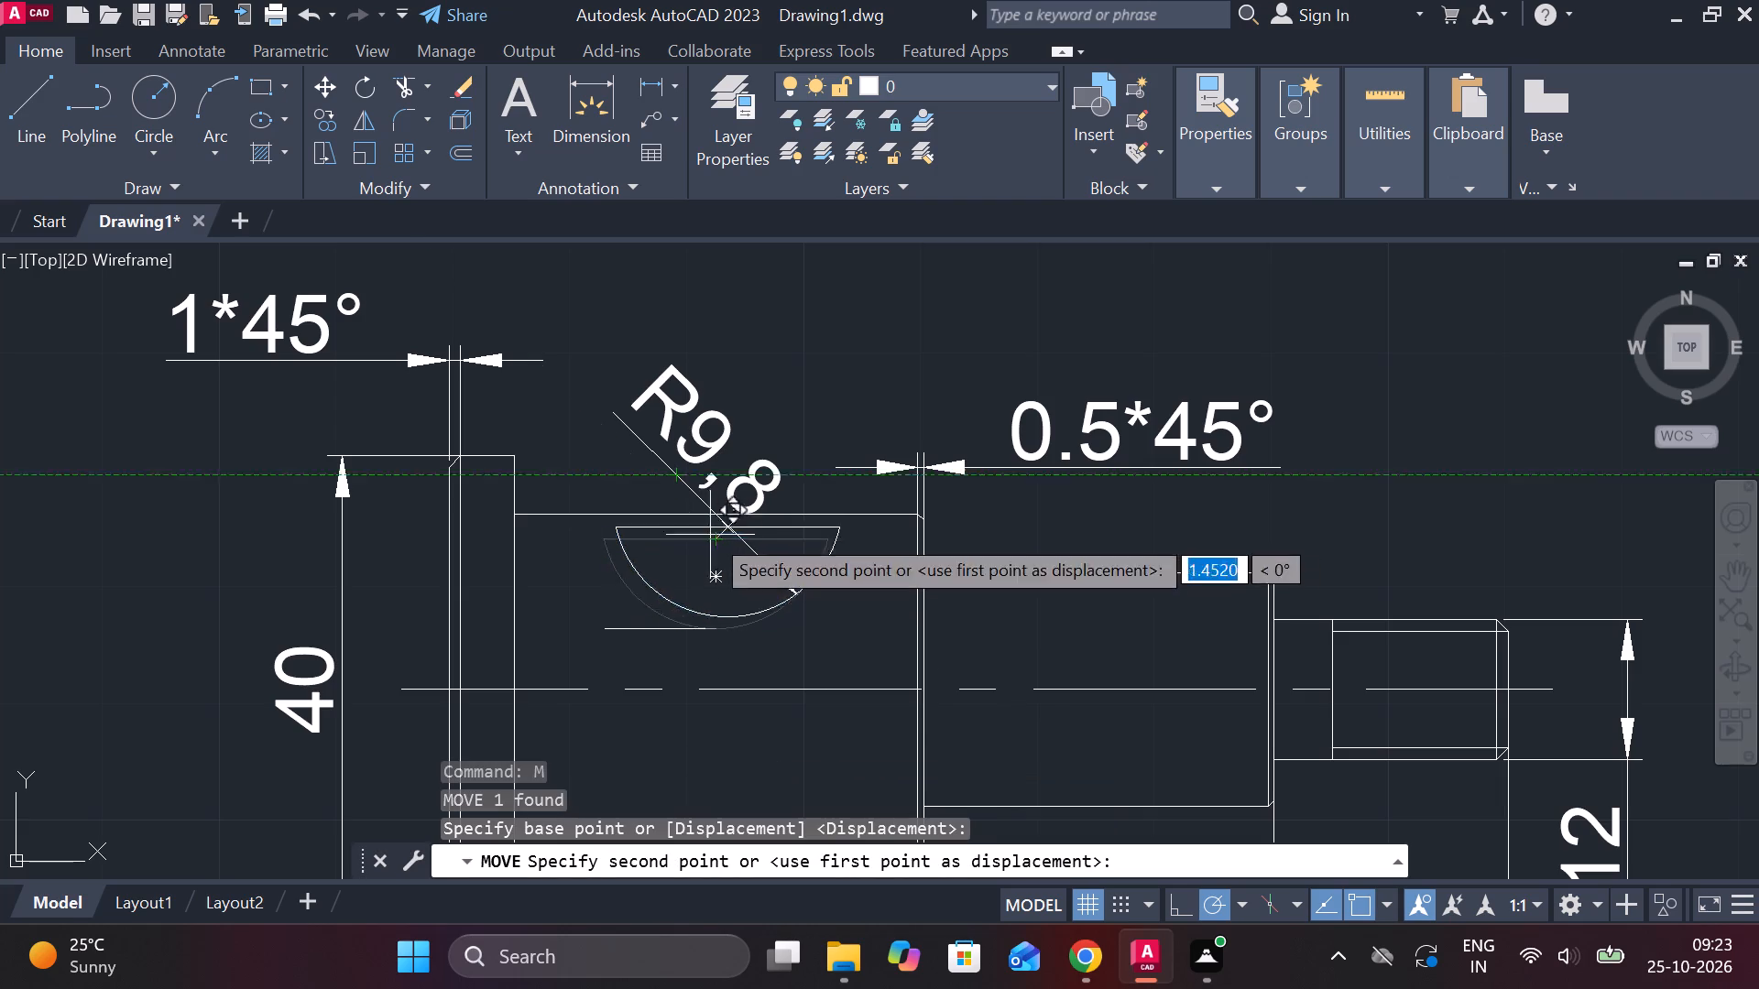
click(711, 513)
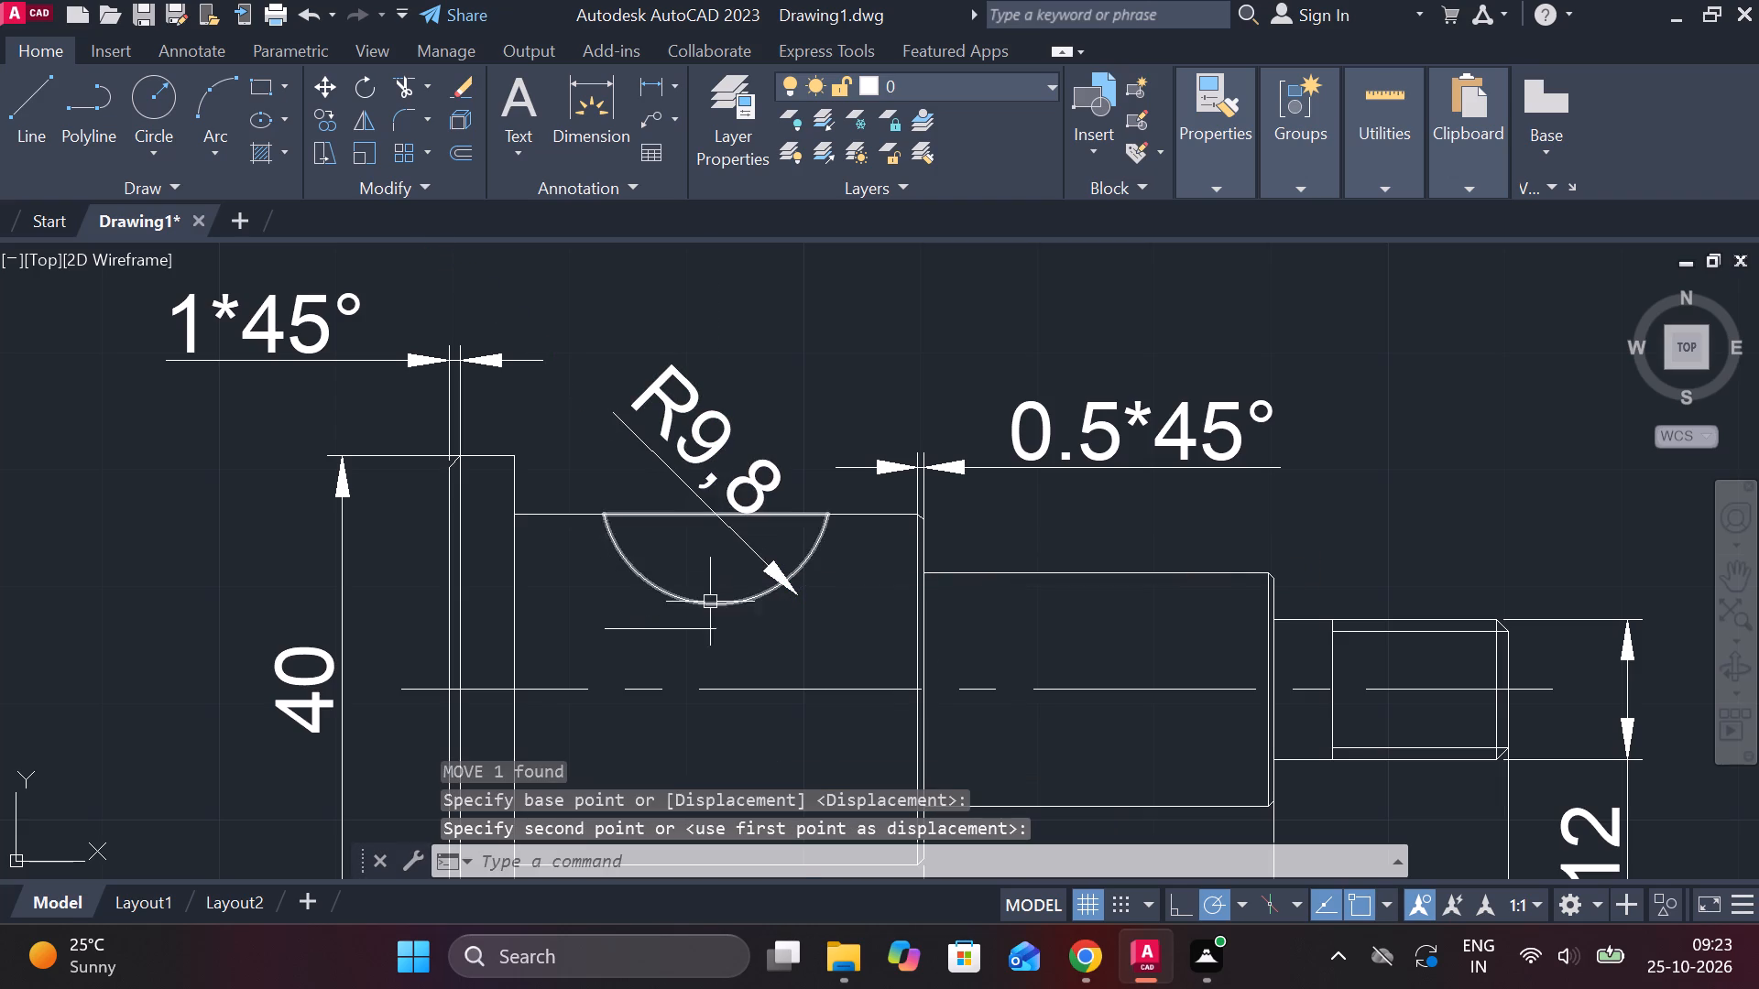
Erase the leftover short horizontal line below the dimensioned shaft's keyway.
key(Escape)
click(687, 637)
key(Escape)
click(671, 636)
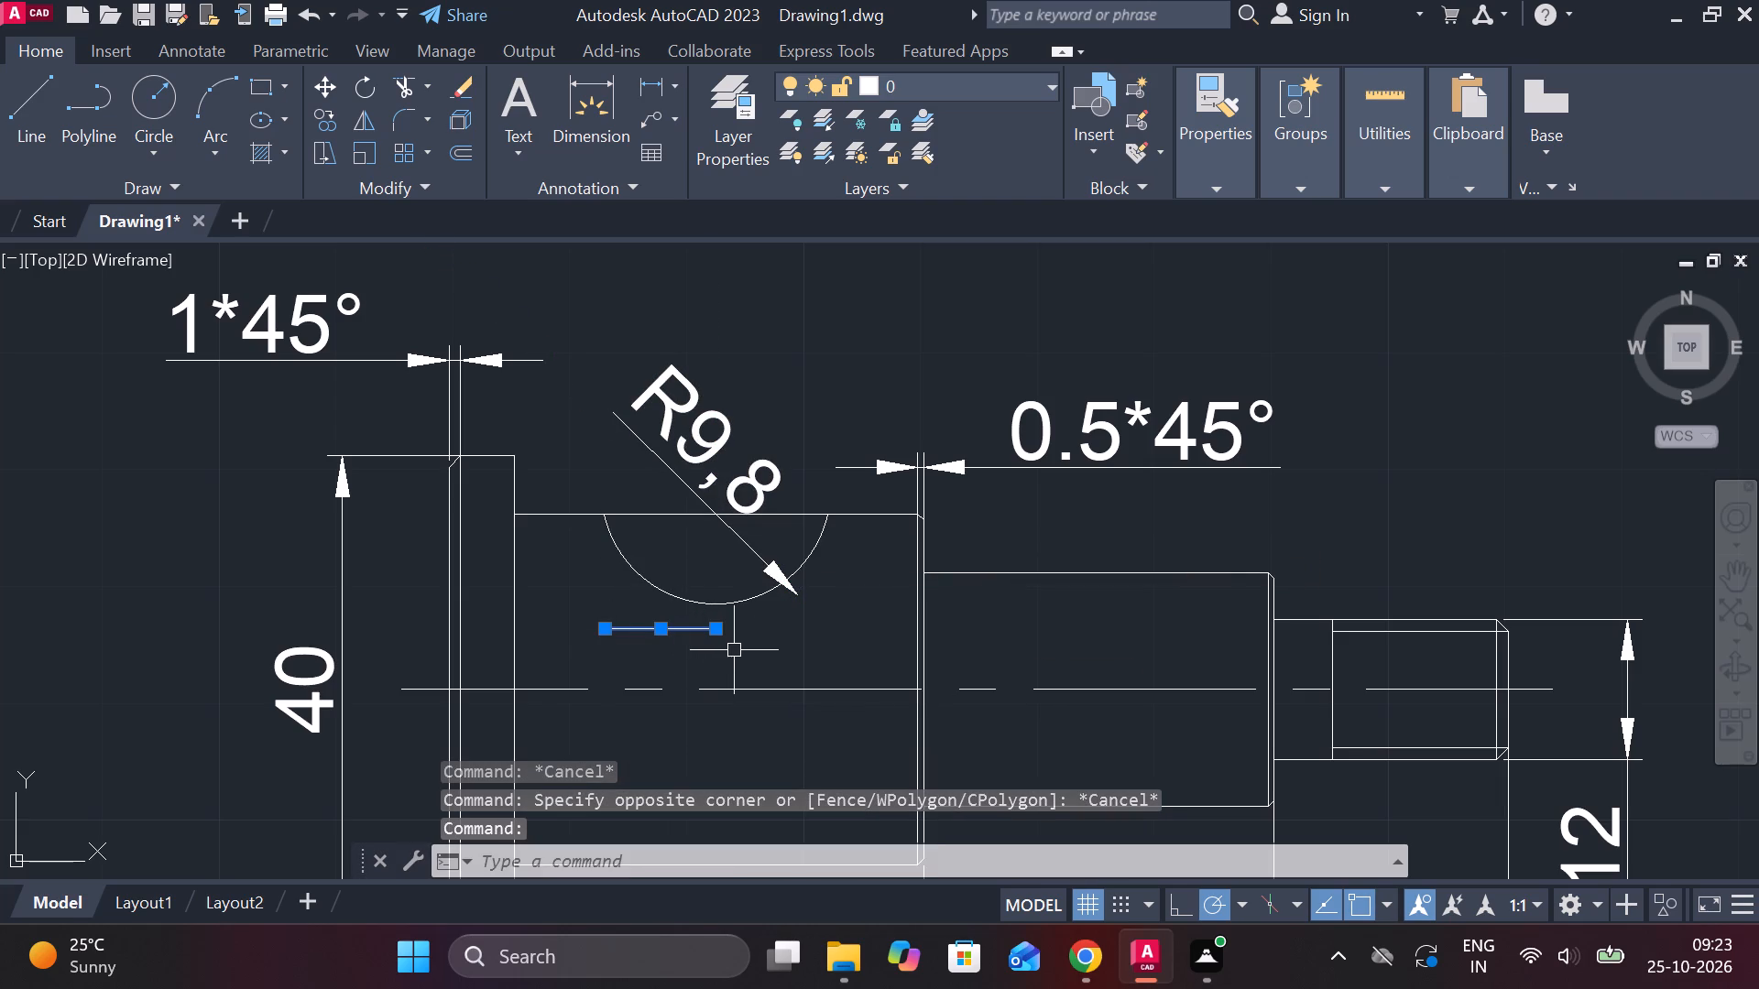
text(e)
key(space)
Copy the keyway profile from its chord midpoint onto the undimensioned shaft, at the midpoint of its old keyway opening.
click(731, 611)
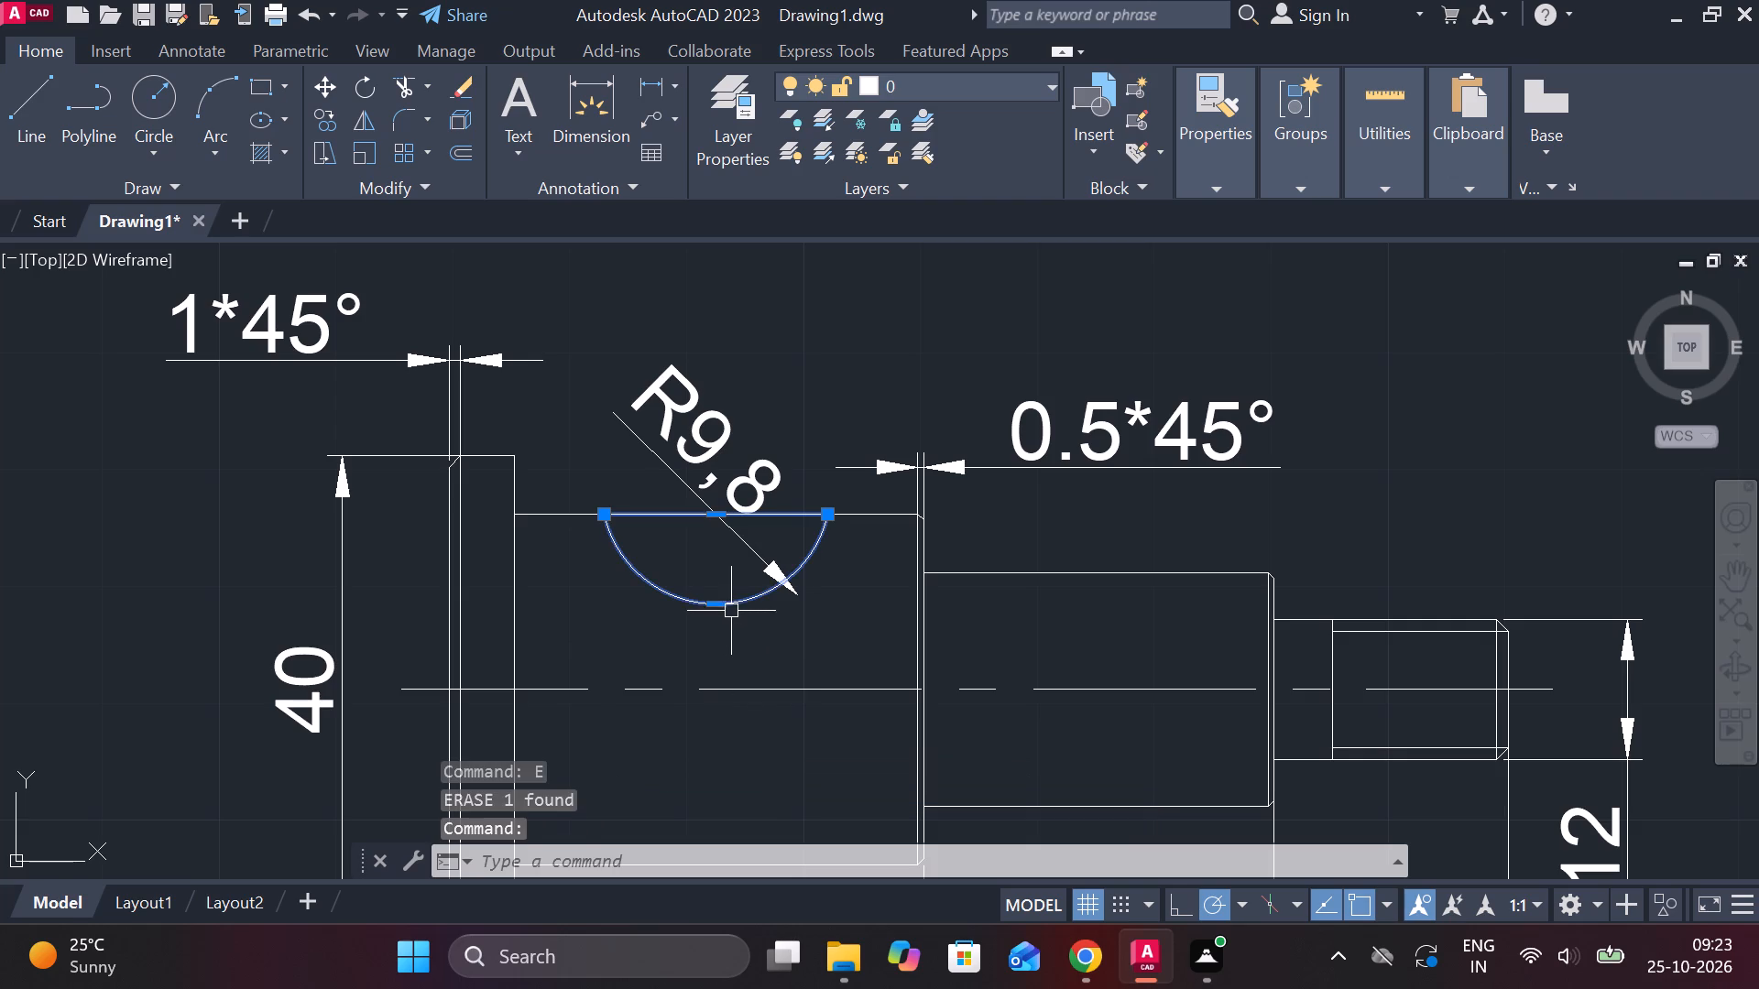
text(co)
key(Return)
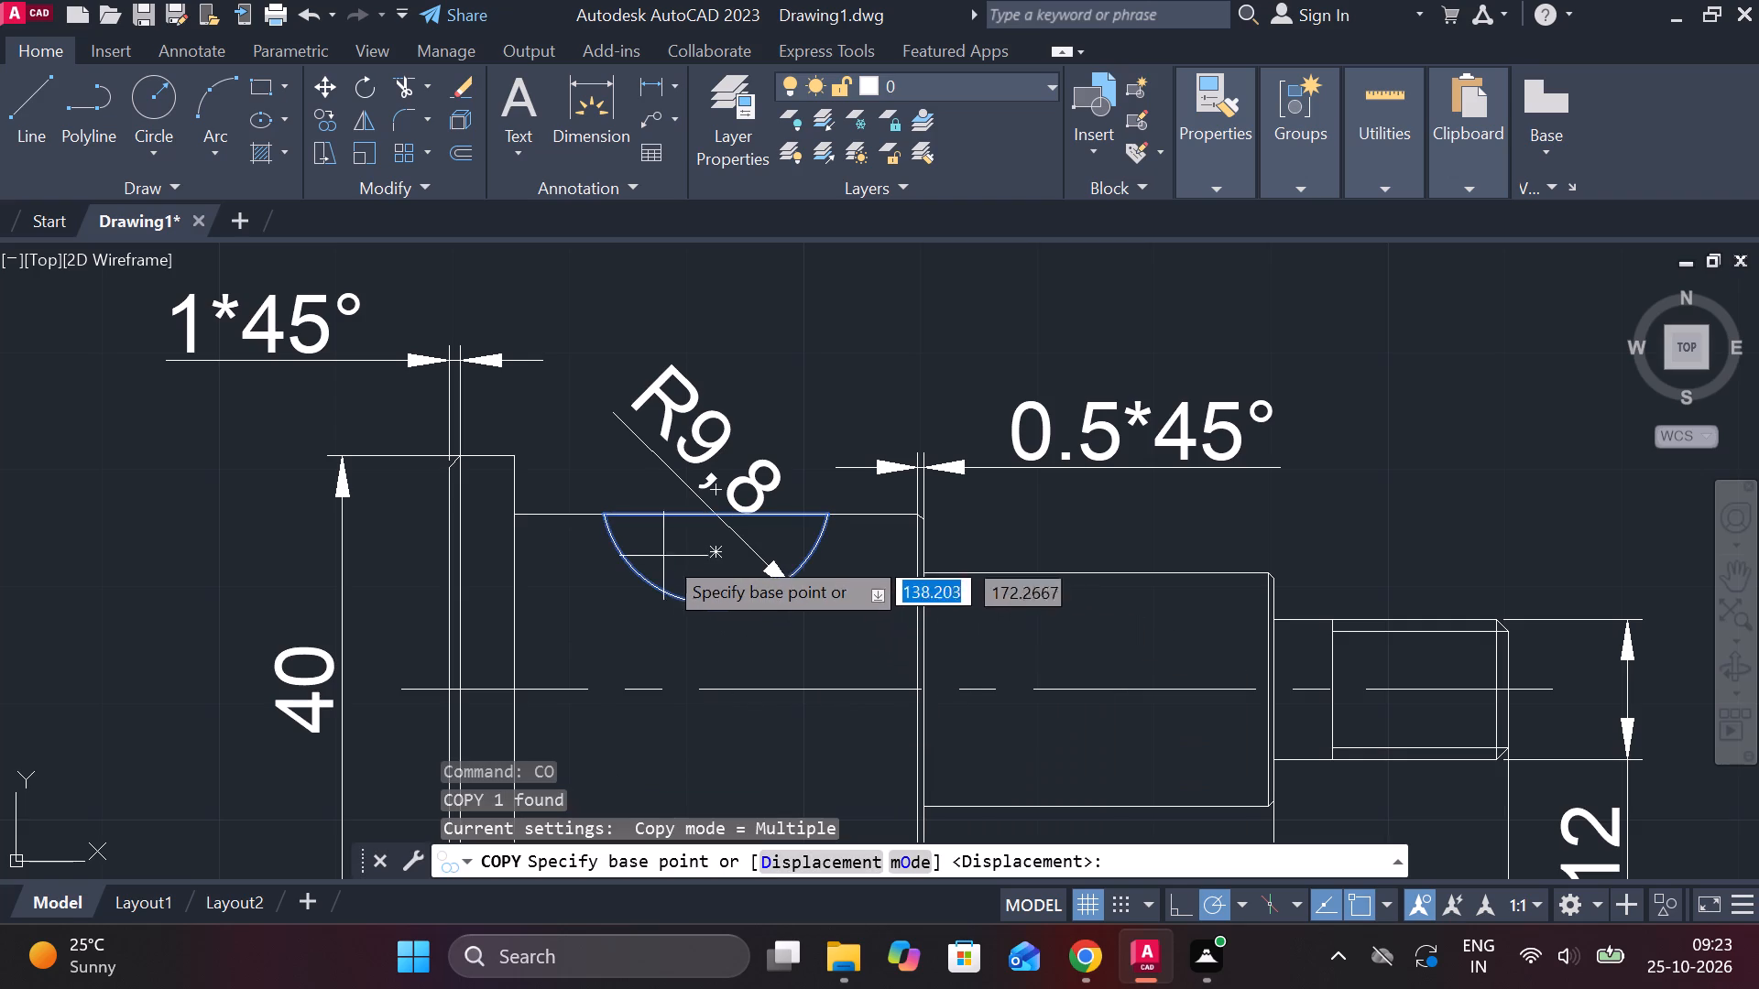
click(712, 521)
scroll(717, 533, down, 3)
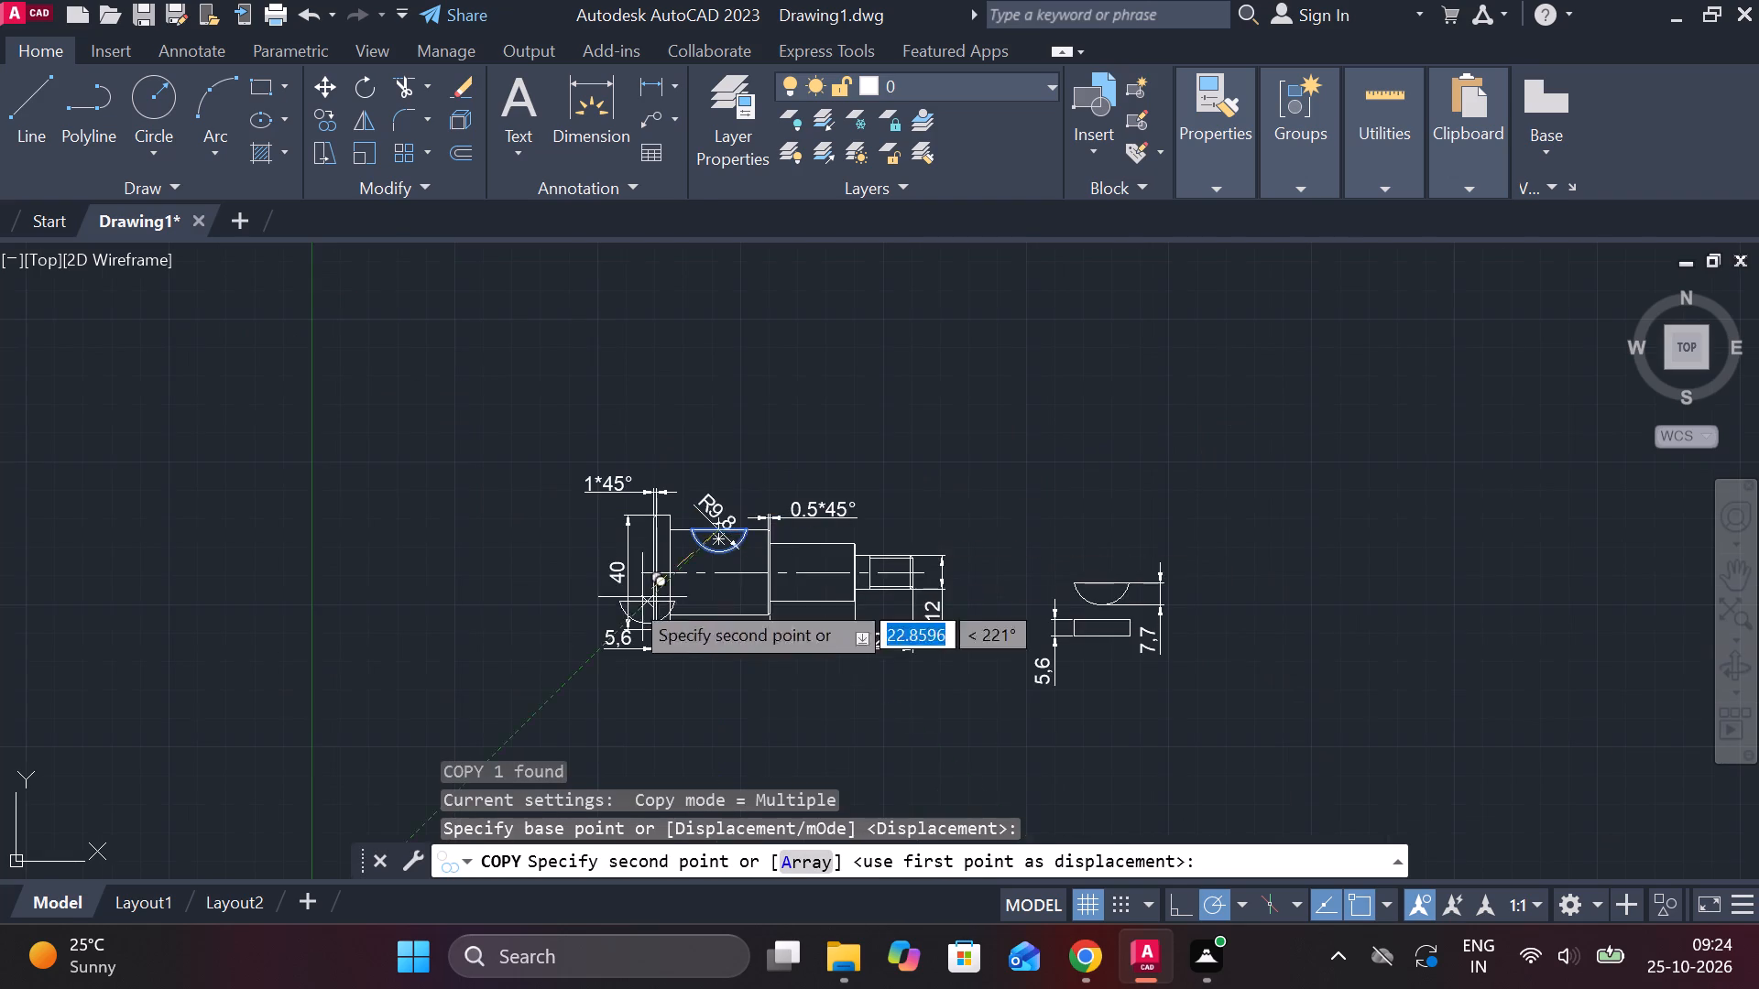
scroll(429, 592, down, 2)
middle_drag(376, 623, 784, 537)
scroll(524, 449, up, 2)
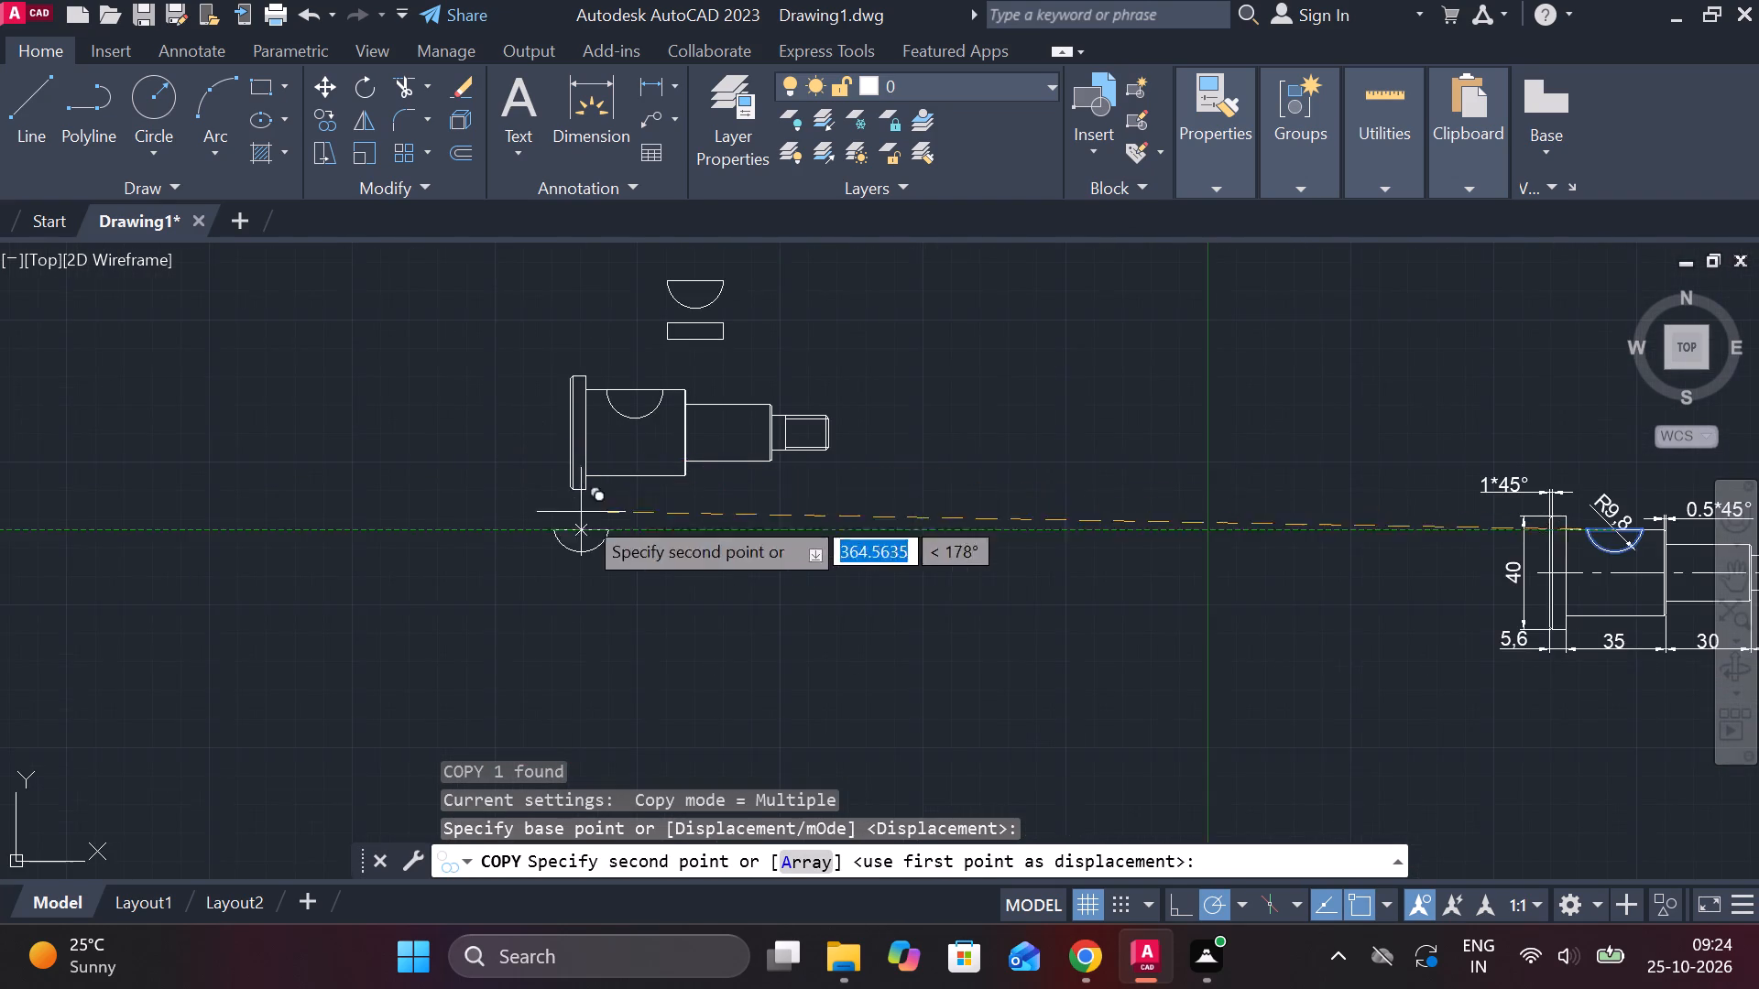
middle_drag(593, 546, 385, 856)
middle_drag(371, 680, 430, 622)
scroll(377, 683, up, 1)
scroll(471, 679, up, 4)
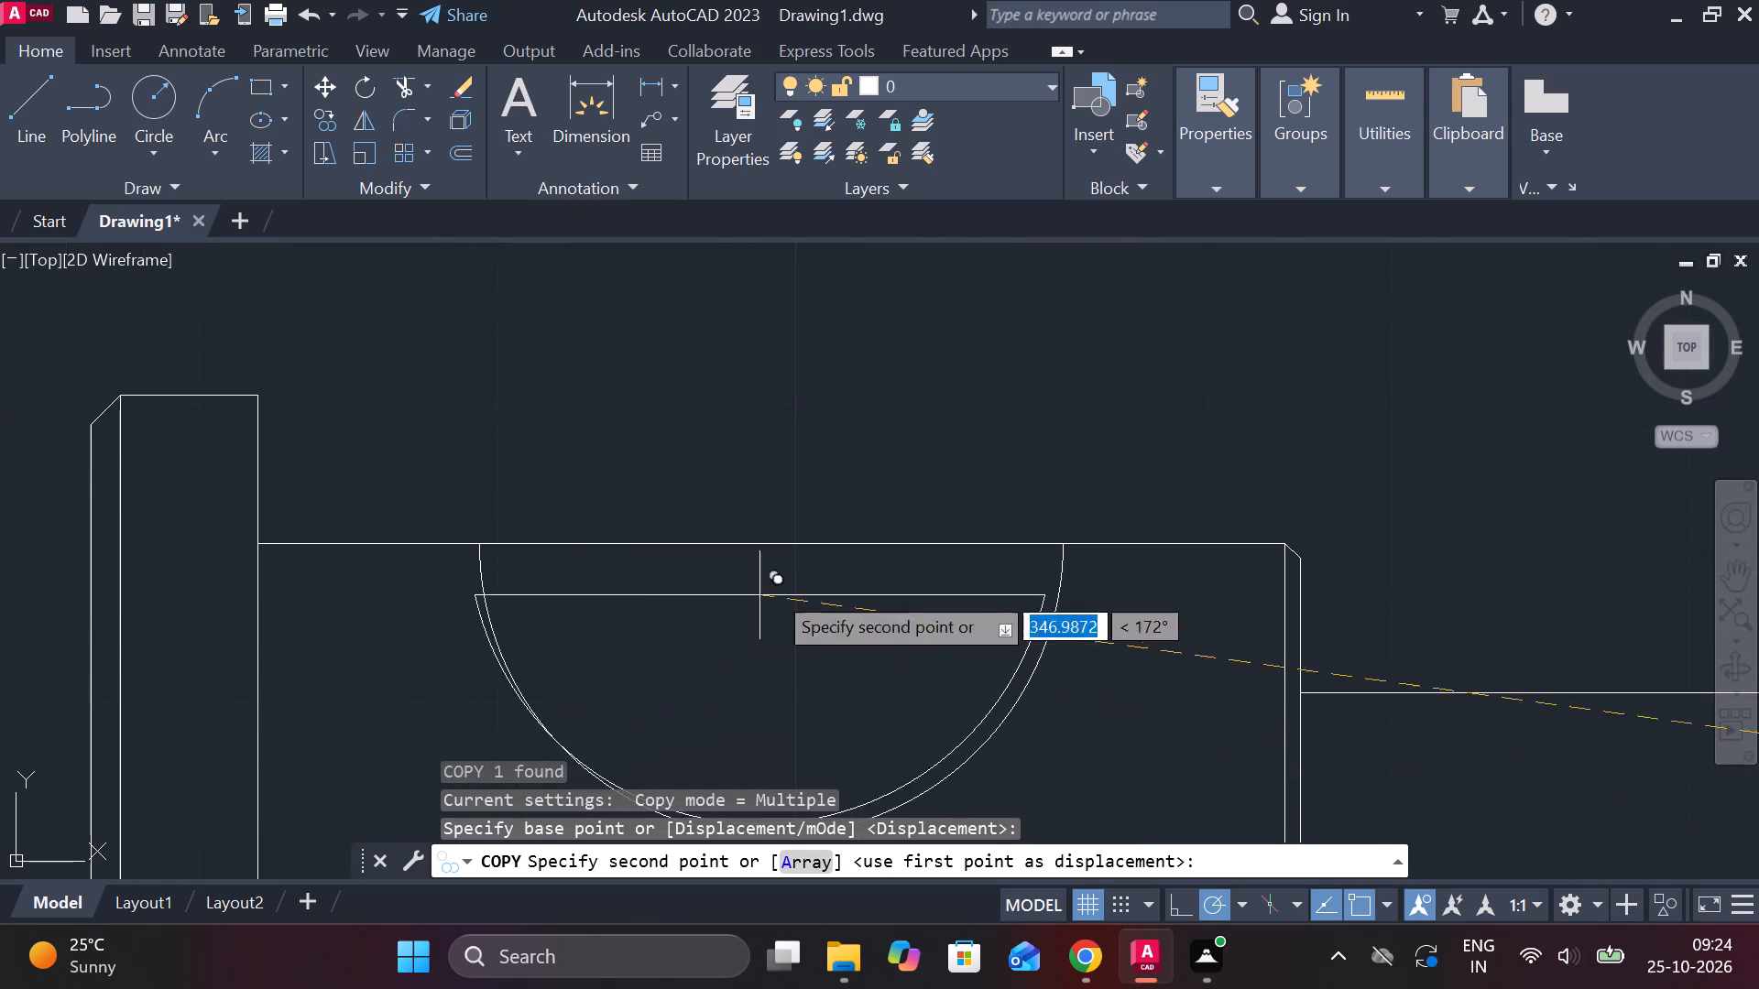
click(775, 546)
scroll(937, 440, down, 1)
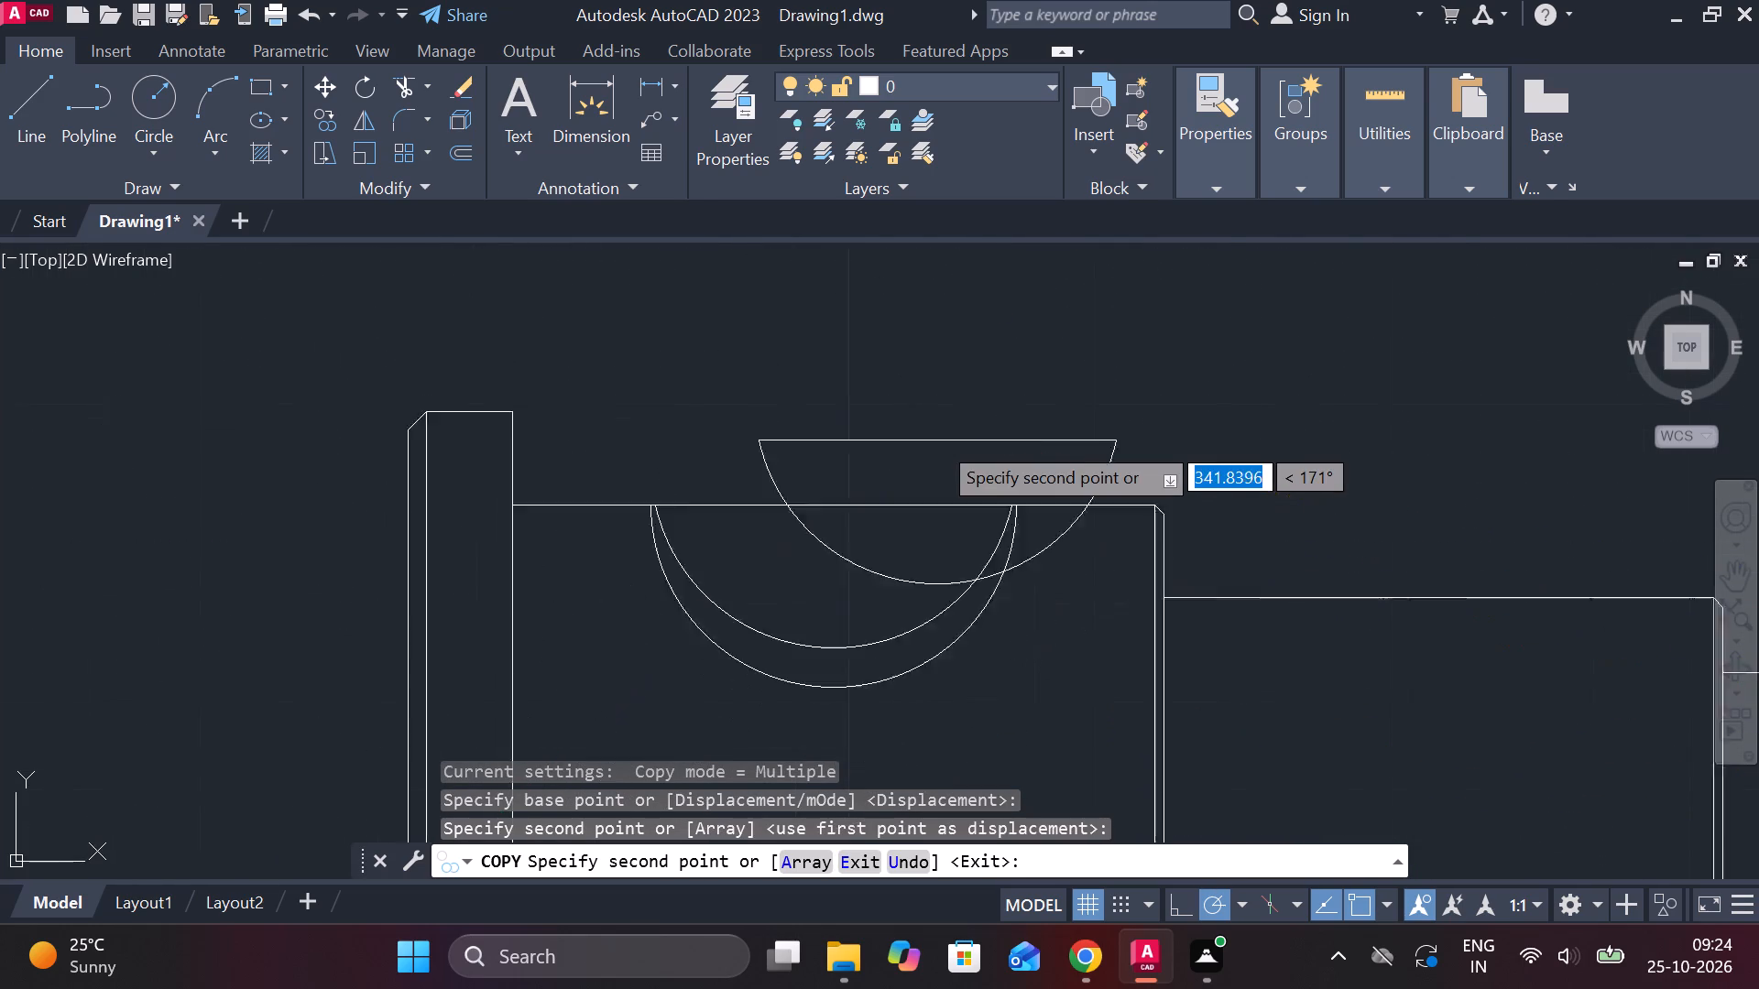
scroll(937, 440, down, 1)
key(Escape)
Erase the old, deeper keyway arc on the undimensioned shaft.
click(895, 596)
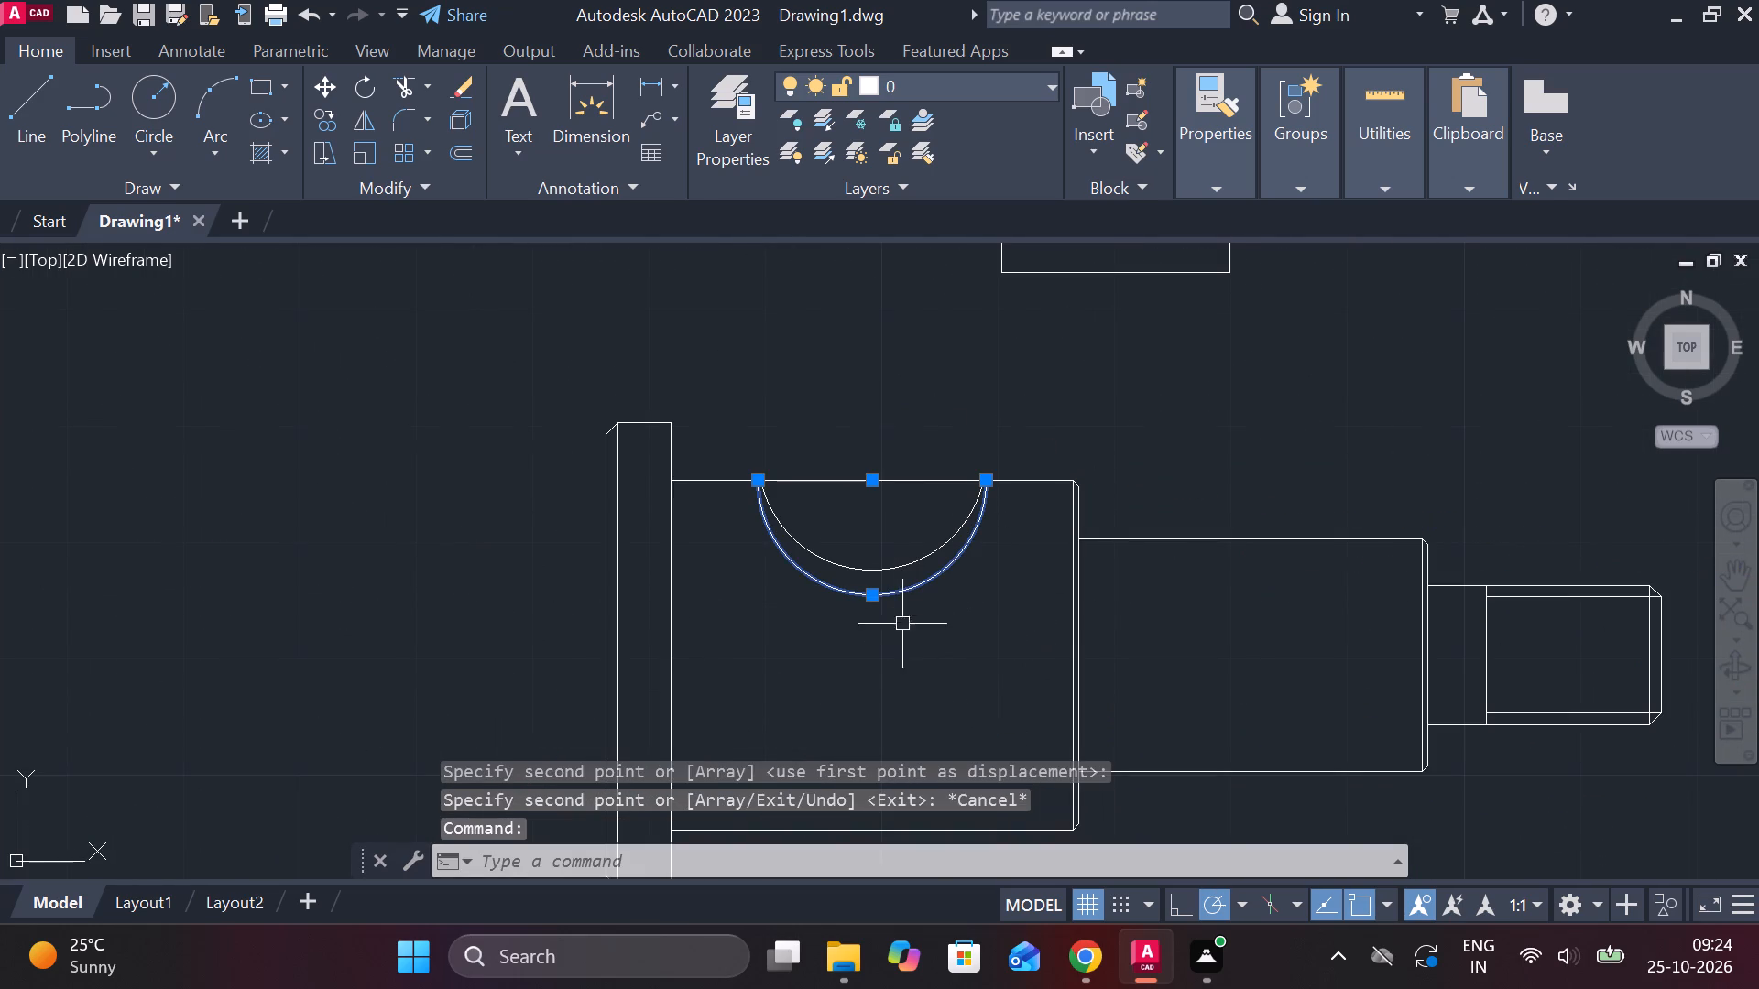
text(e)
key(space)
Add a radius dimension to the arc of the separate key profile beside the dimensioned shaft.
scroll(893, 618, down, 3)
scroll(1088, 690, down, 1)
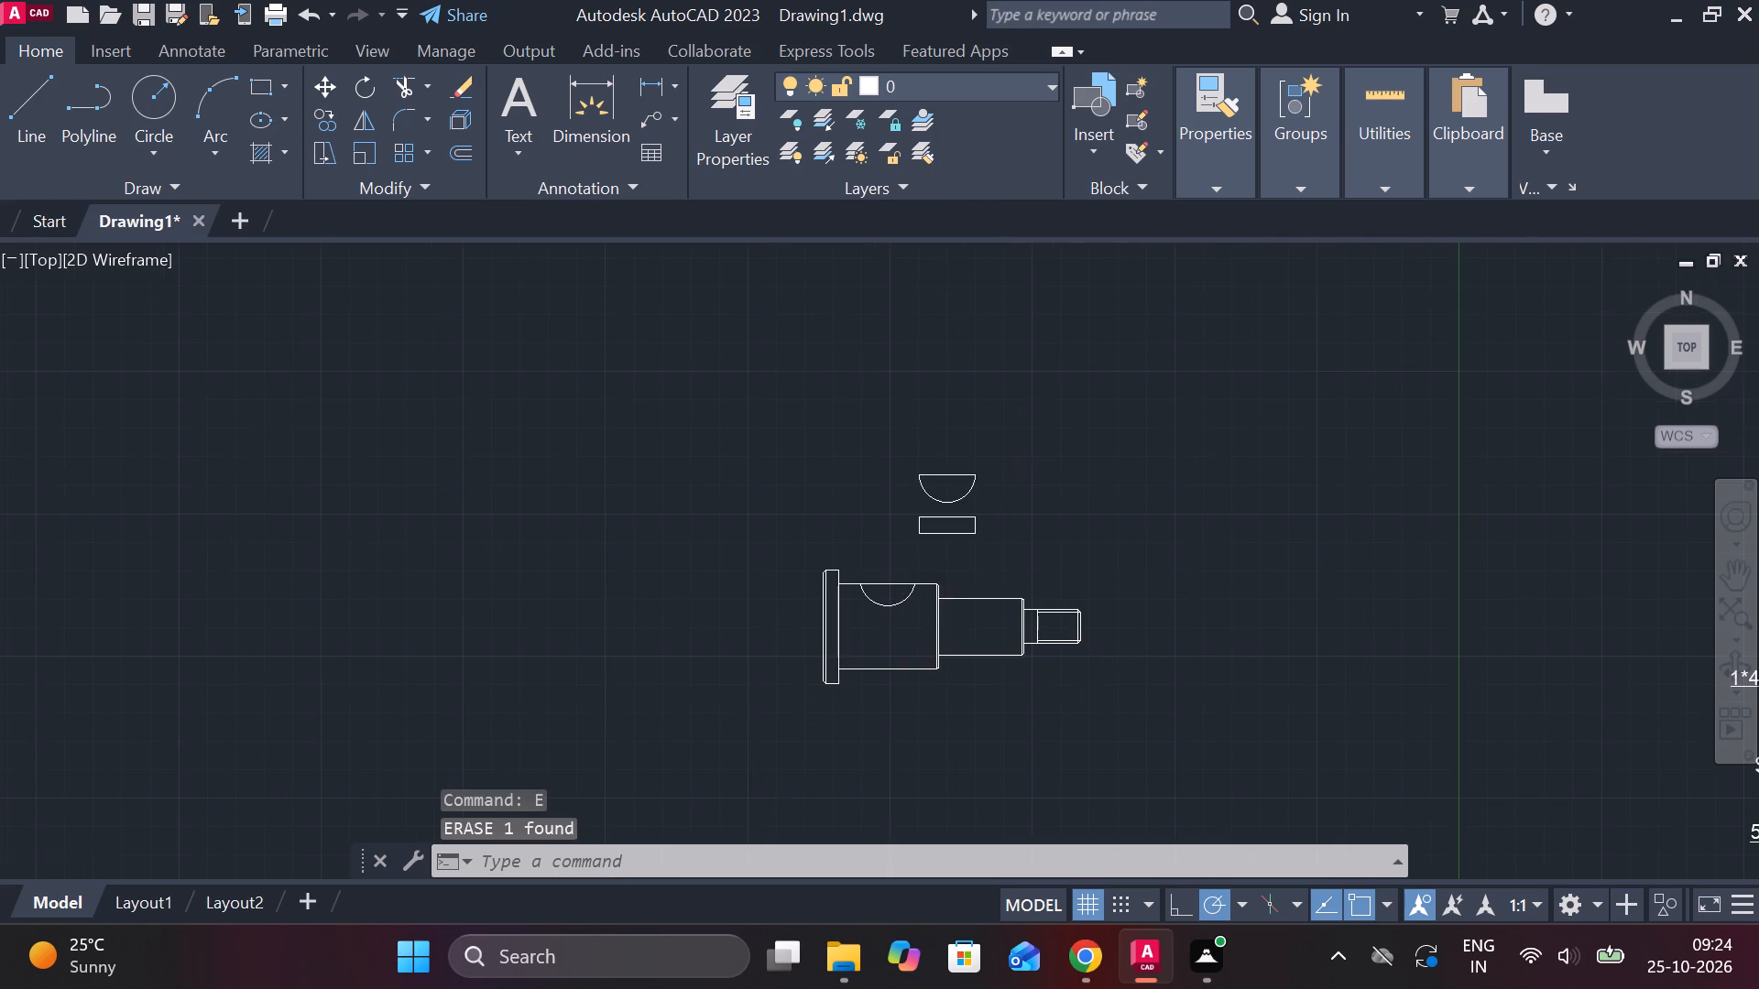
scroll(1088, 690, down, 1)
middle_drag(1086, 690, 284, 561)
scroll(737, 596, up, 2)
scroll(848, 688, up, 2)
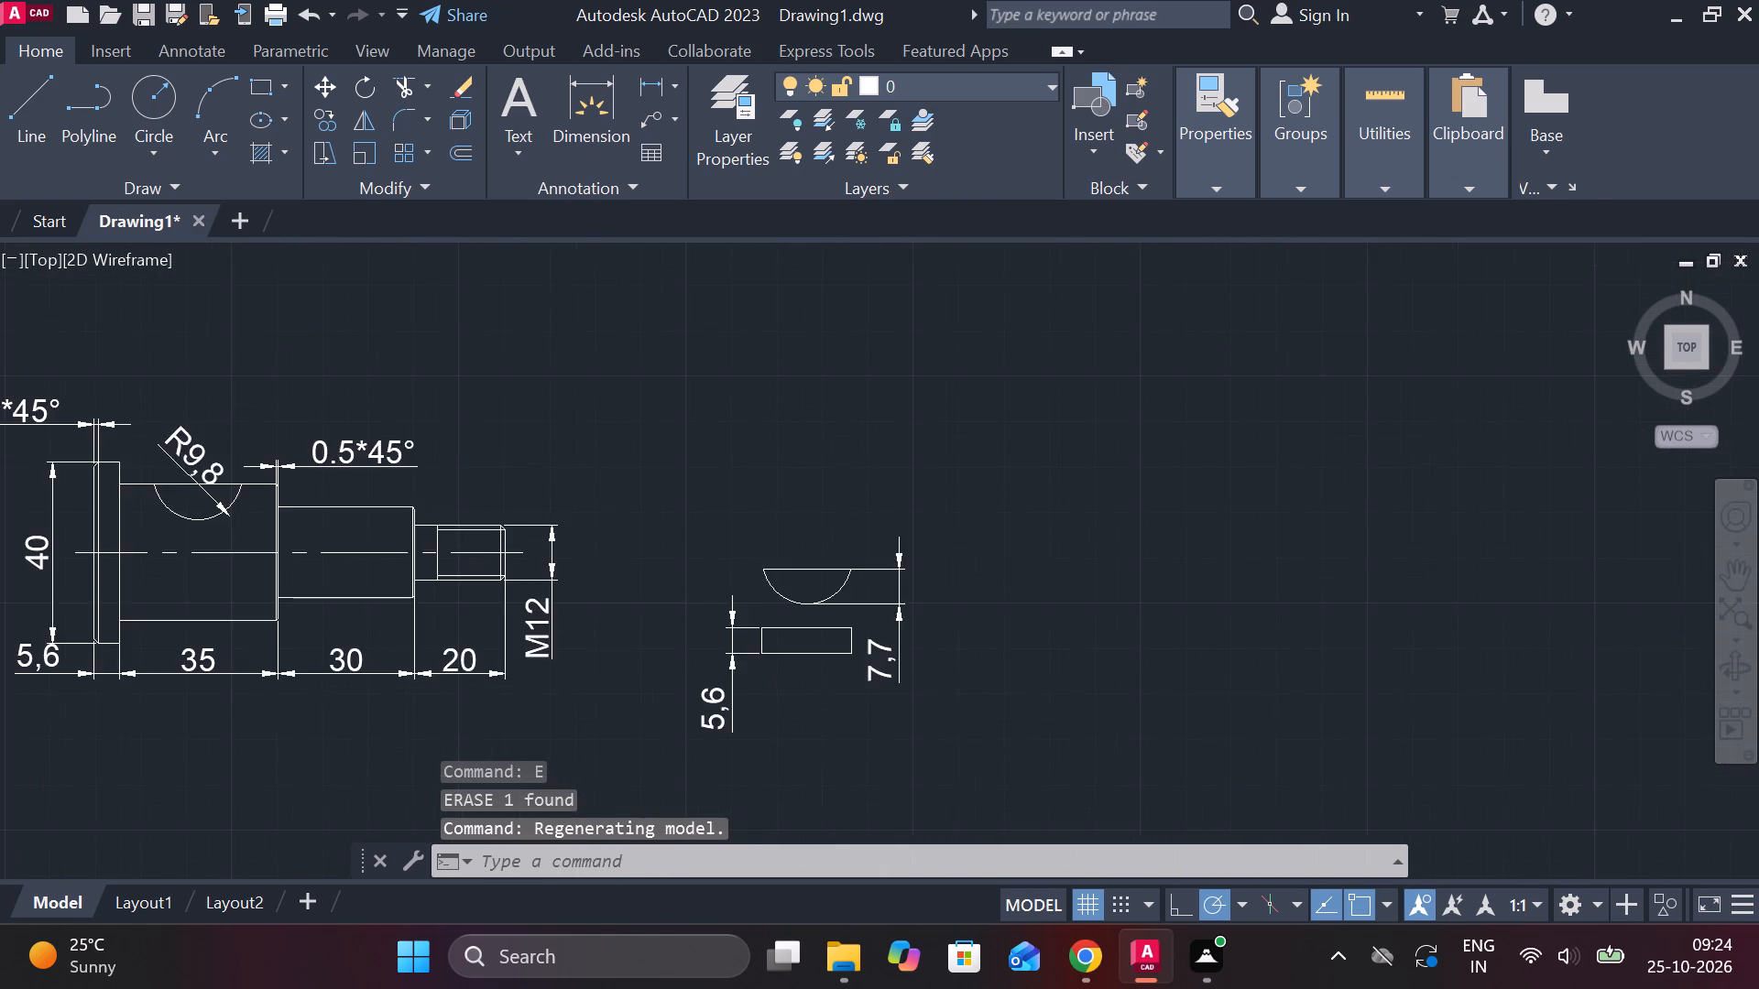
scroll(855, 686, up, 2)
scroll(855, 670, down, 1)
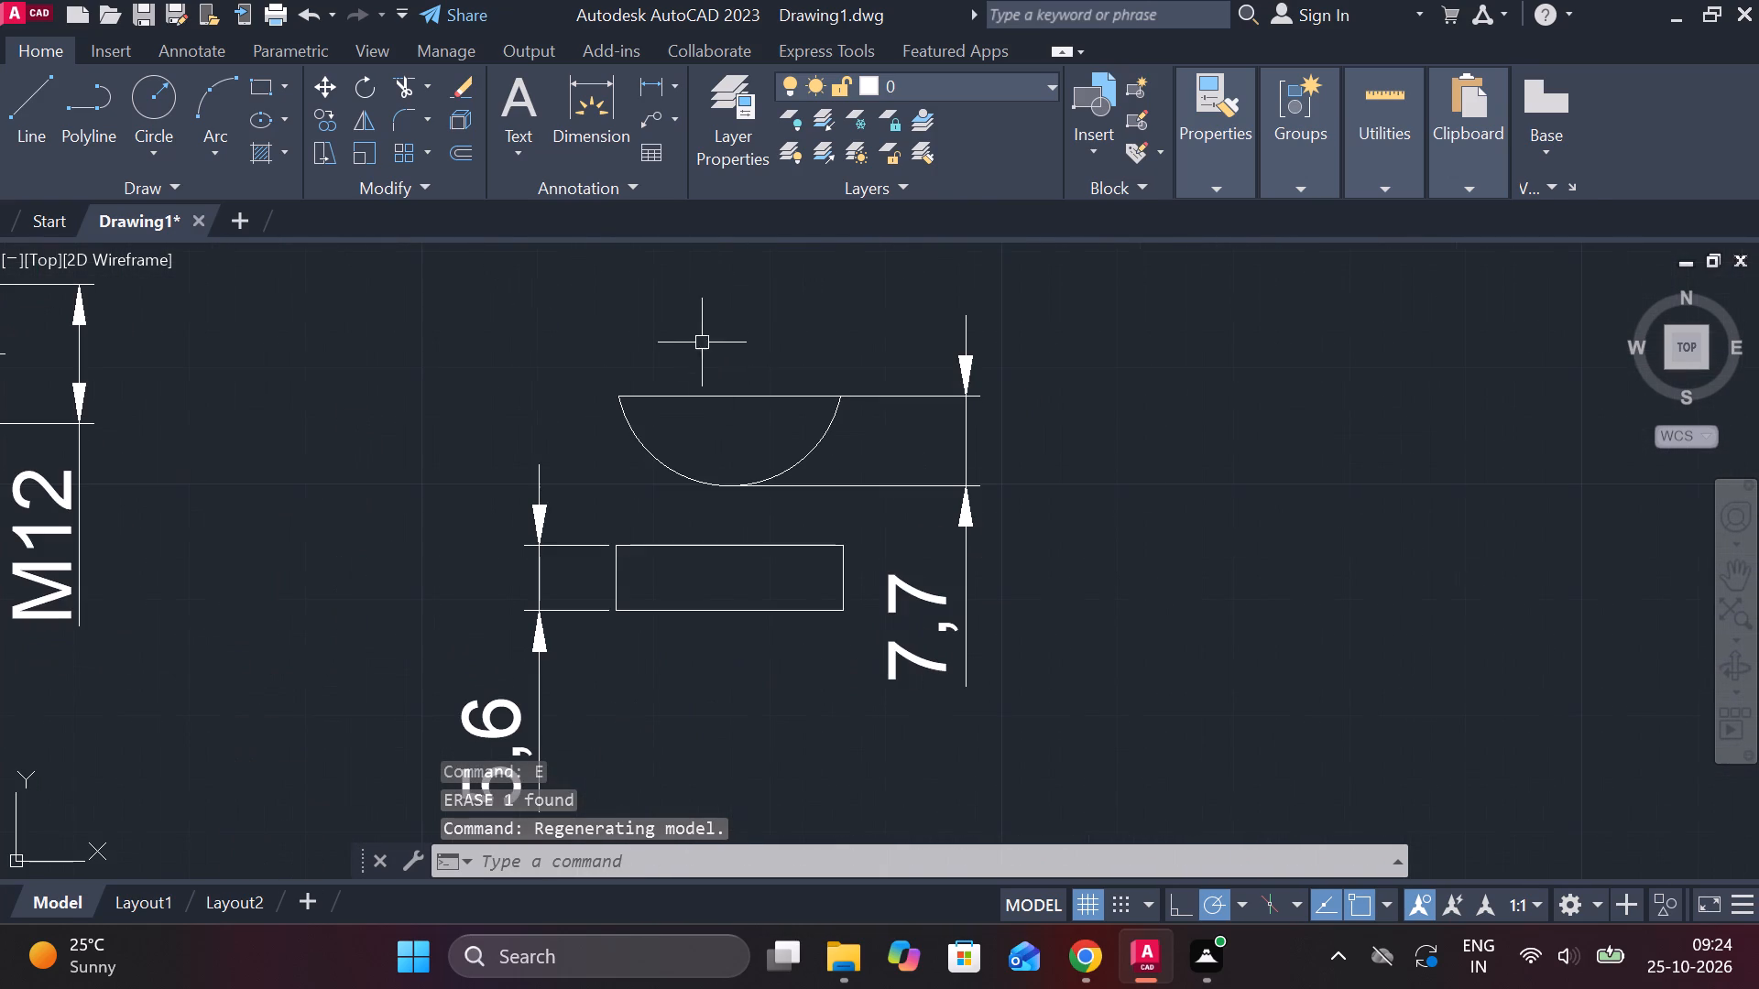
click(672, 78)
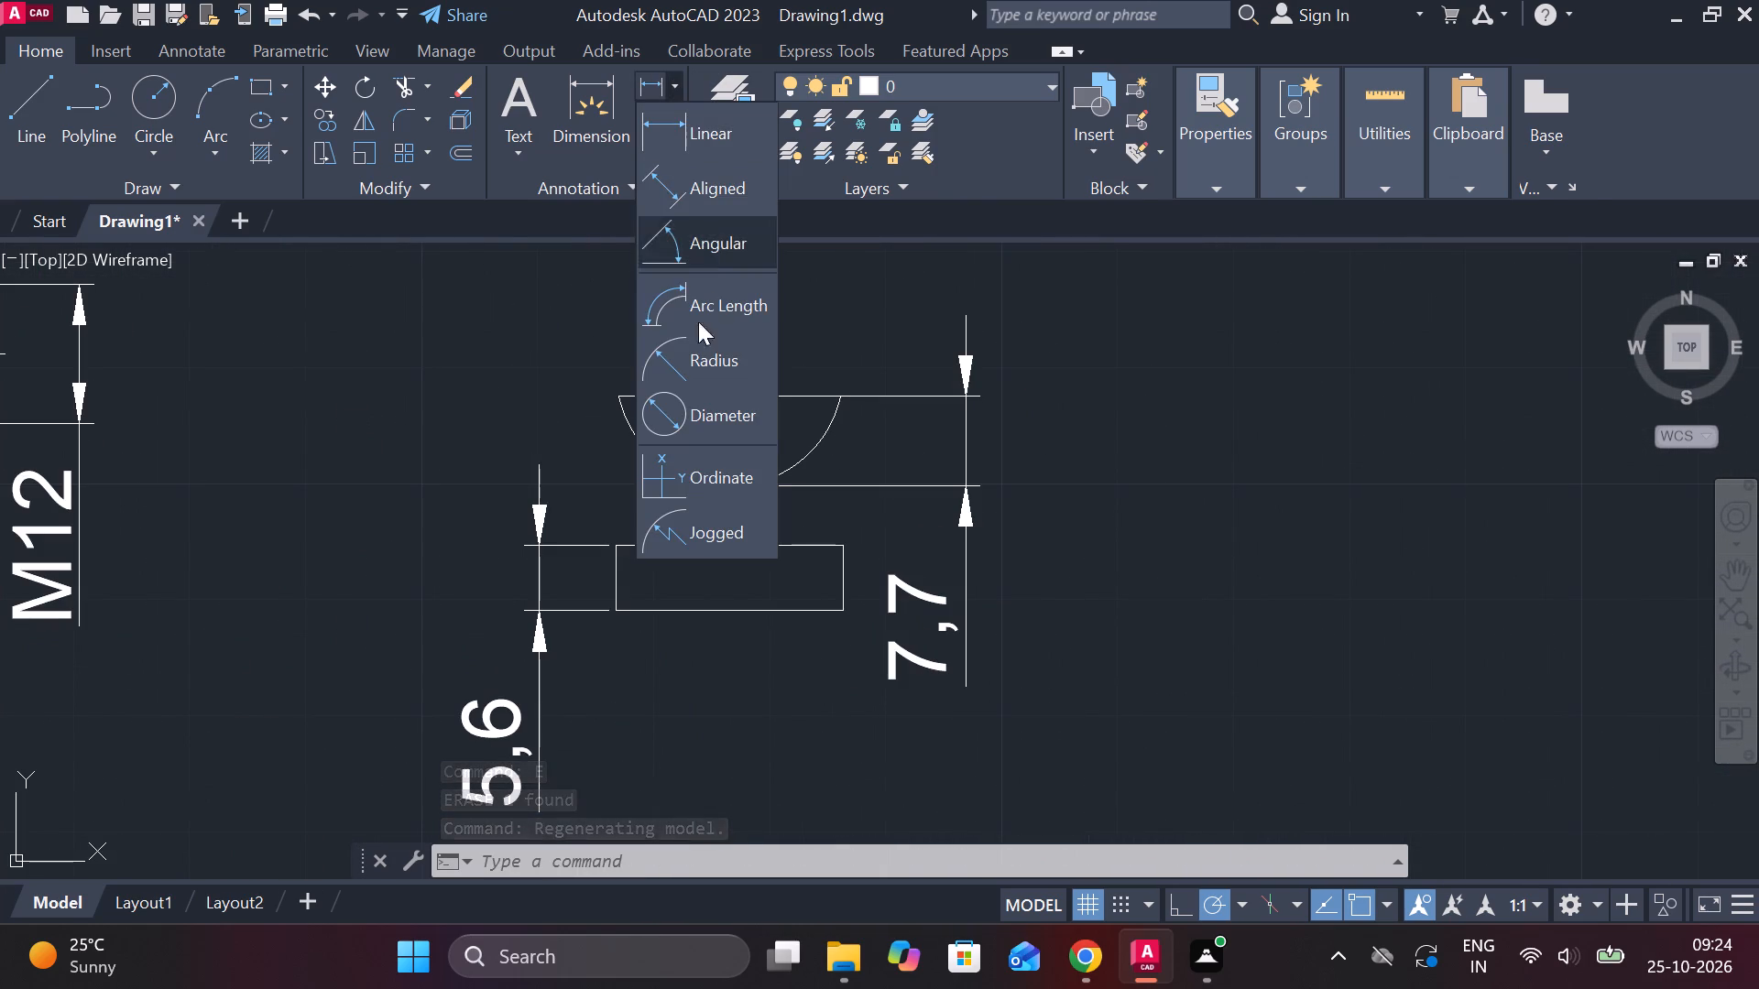
click(676, 363)
click(832, 449)
click(823, 444)
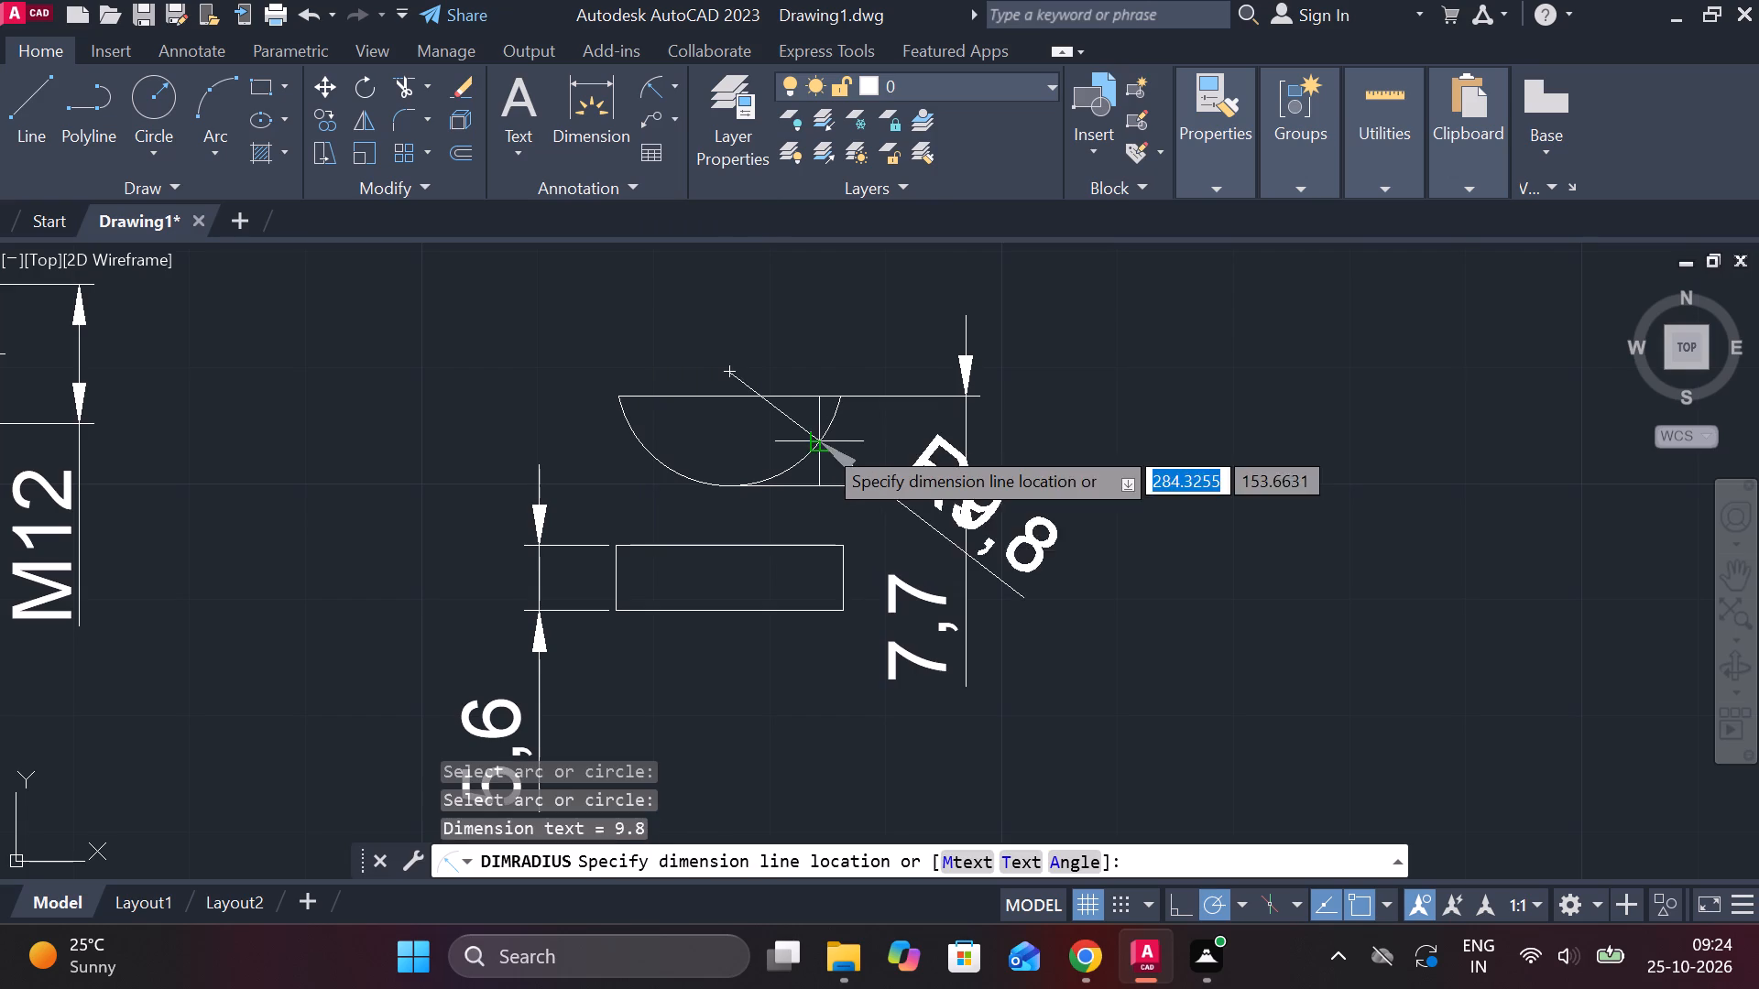
click(786, 435)
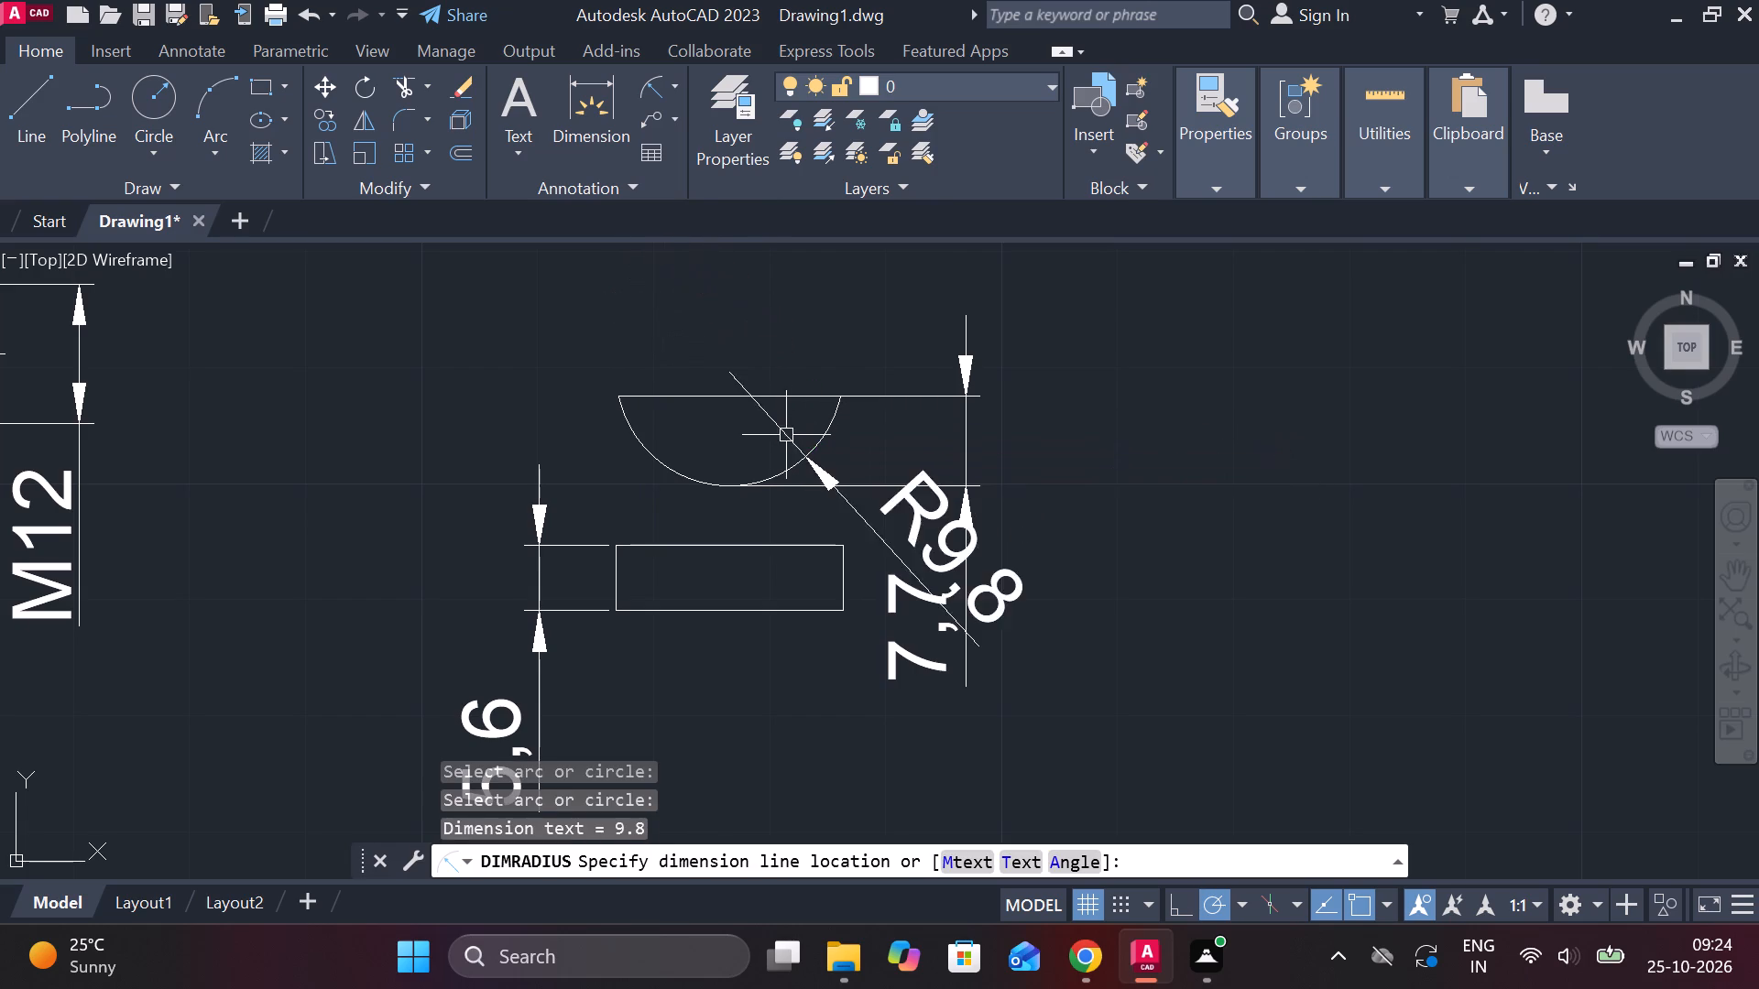
Reposition the key's radius dimension text above the profile, clear of the 7,7 height dimension.
click(945, 514)
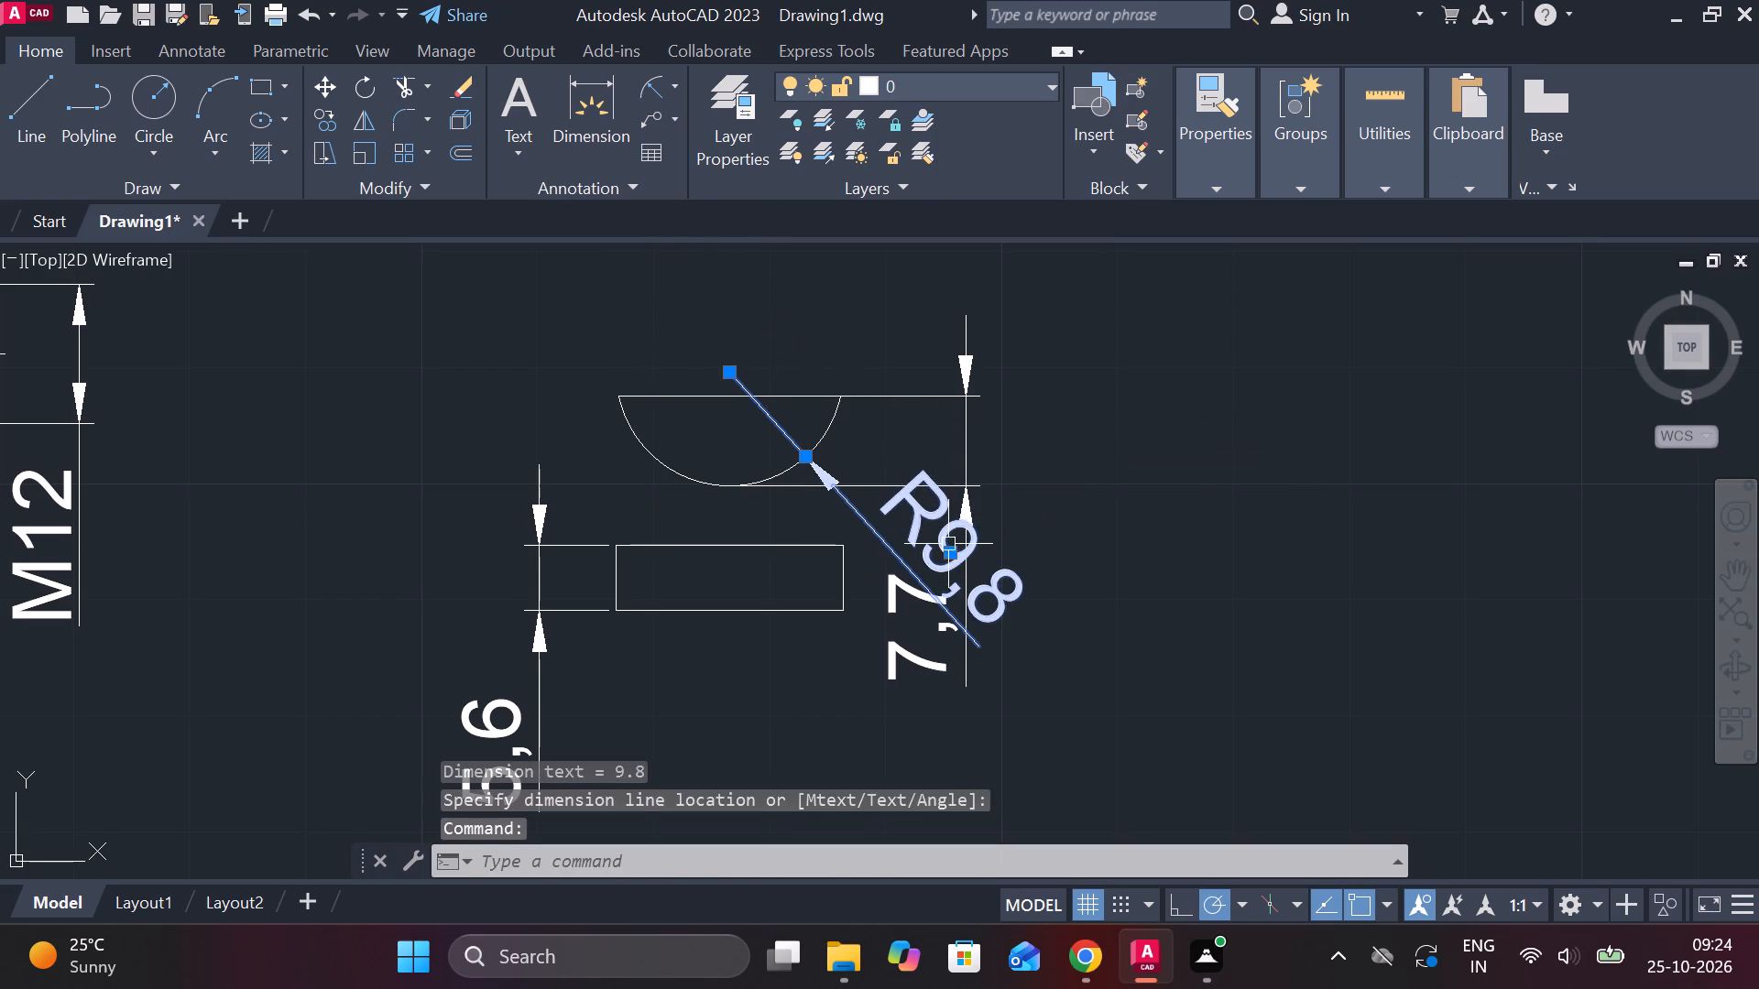
click(948, 559)
click(767, 413)
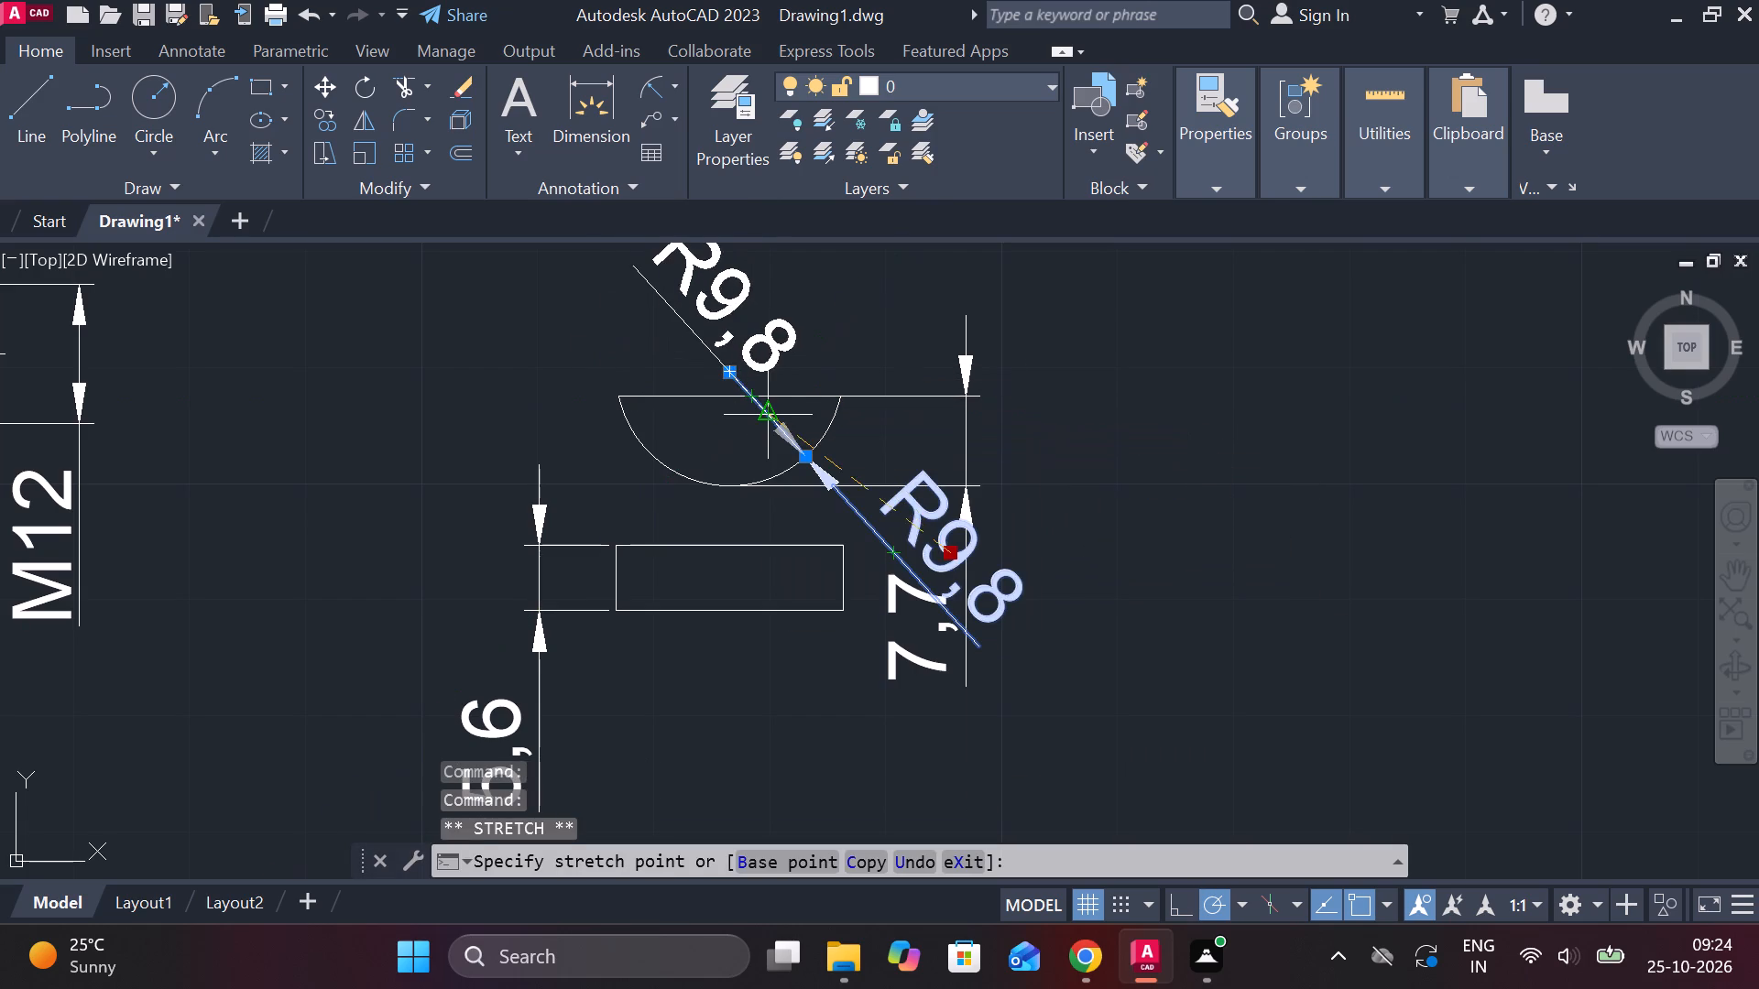
key(Escape)
Move both key views with their dimensions up and left, closer to the threaded end of the shaft.
scroll(1178, 522, down, 2)
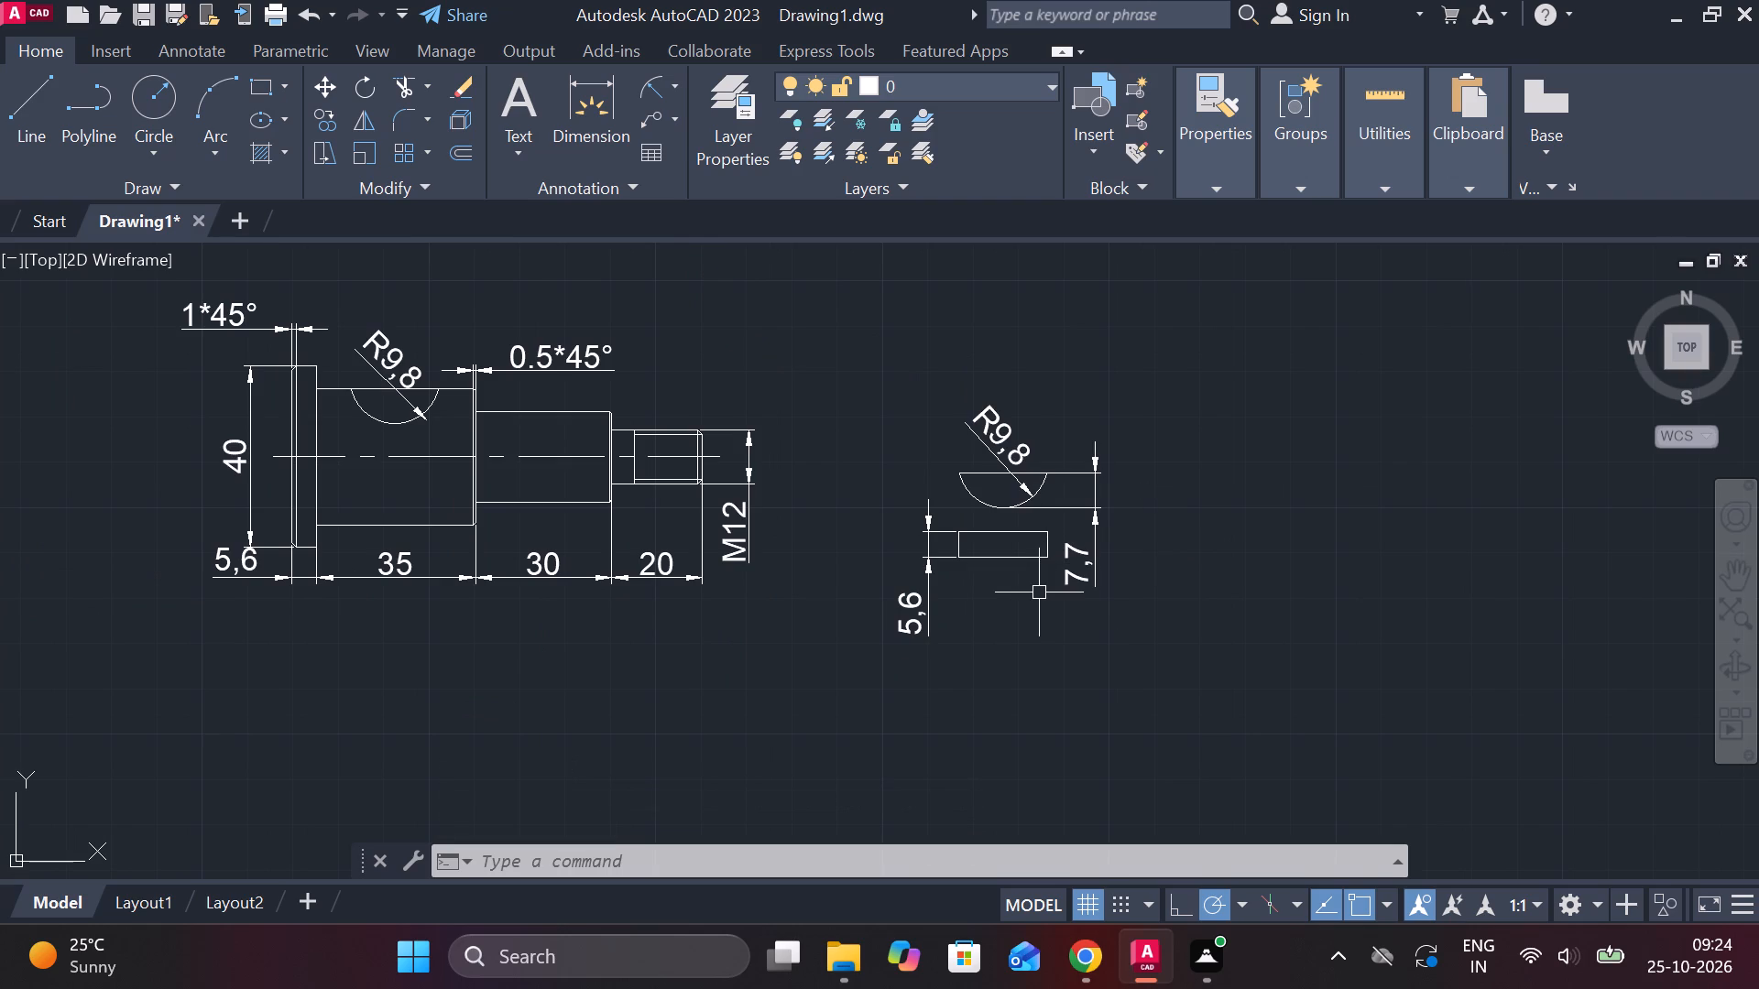
middle_drag(1039, 592, 980, 540)
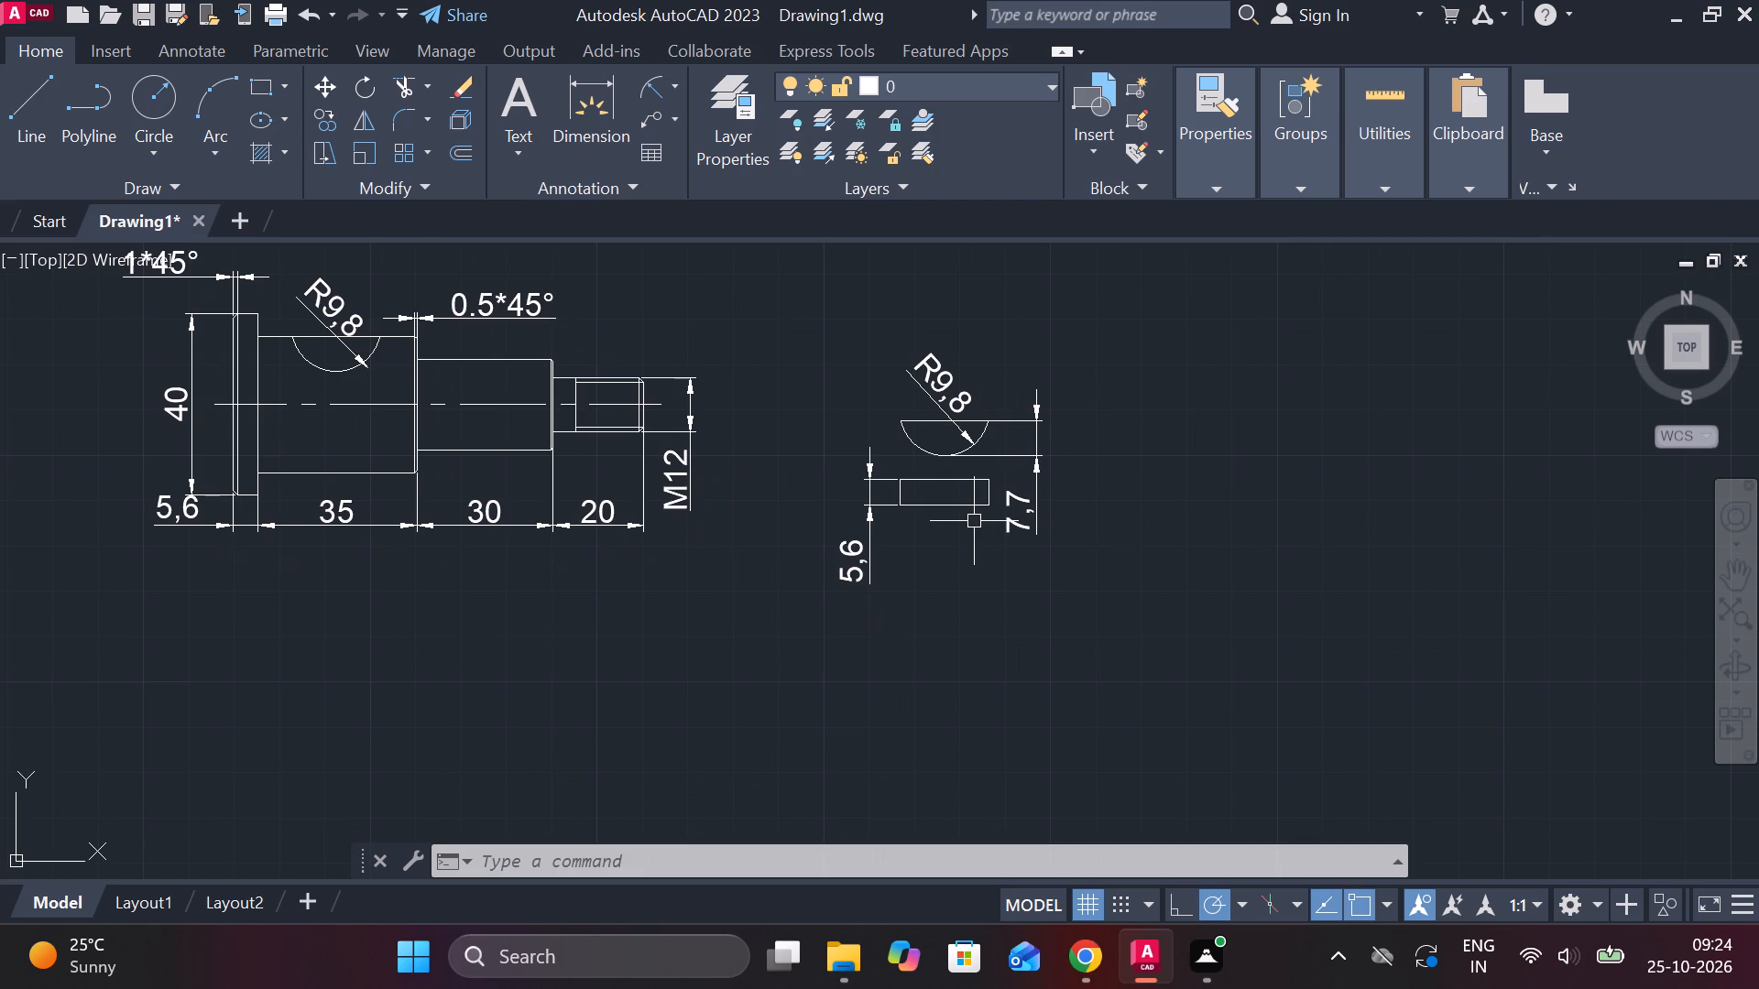
click(753, 312)
click(1110, 613)
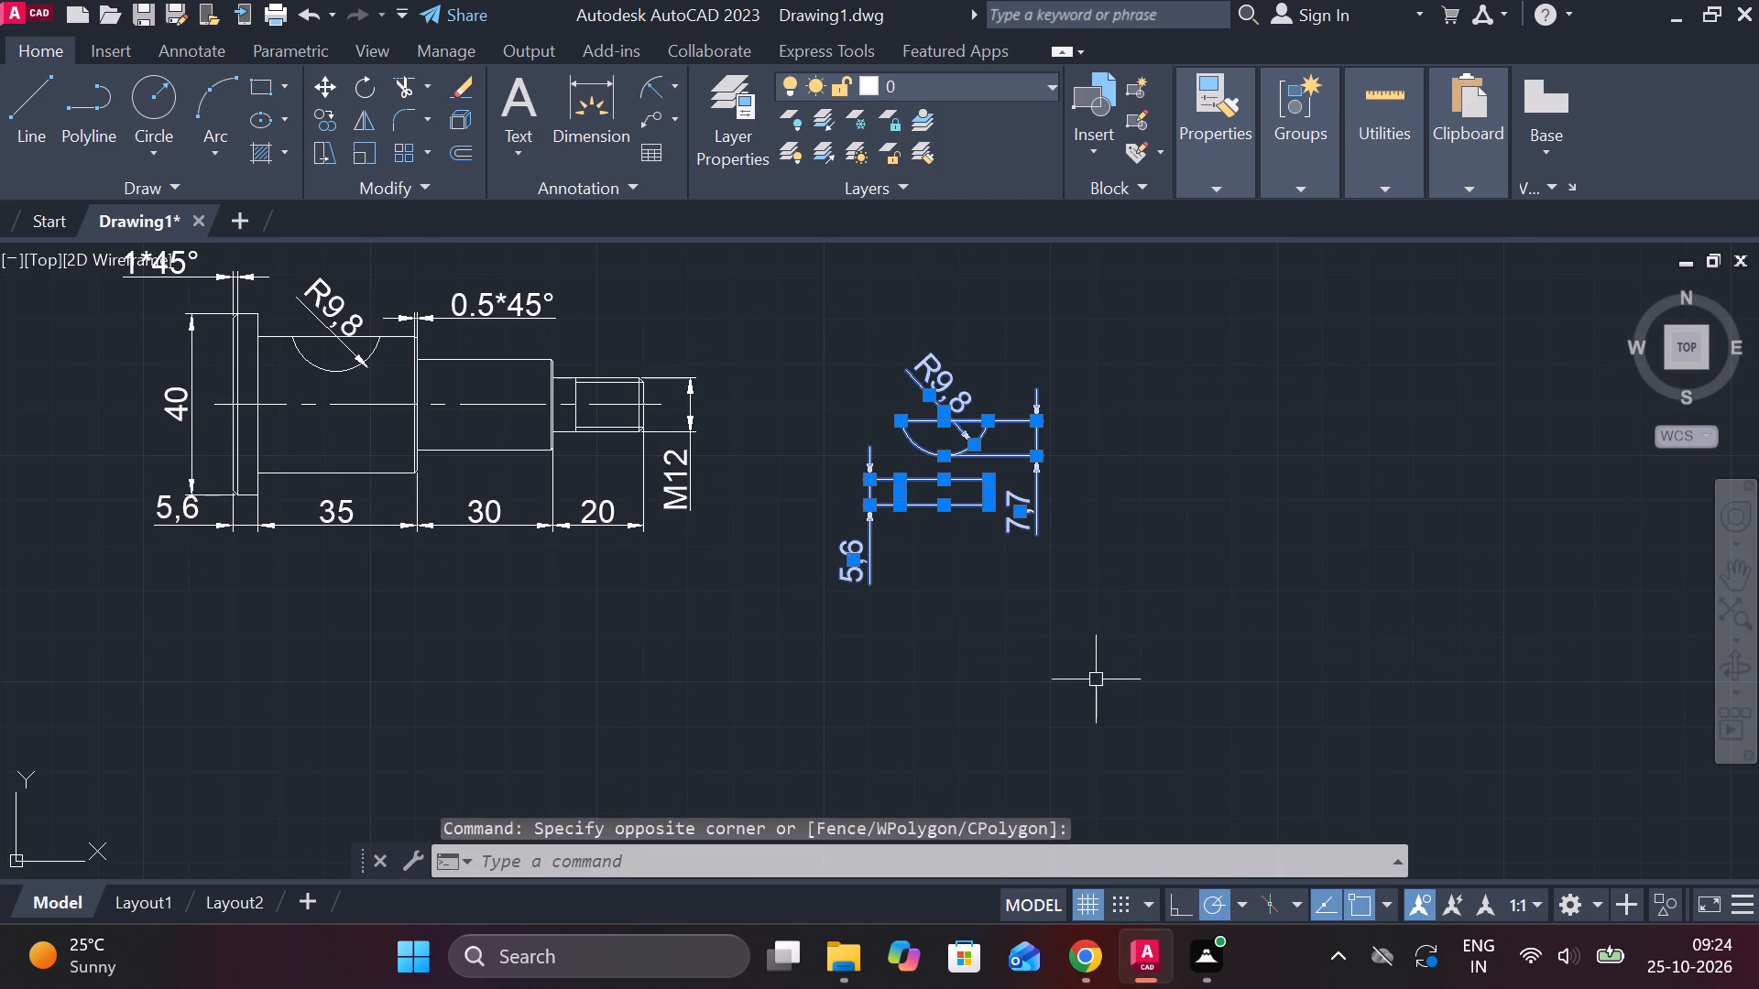
key(m)
key(Return)
click(1169, 618)
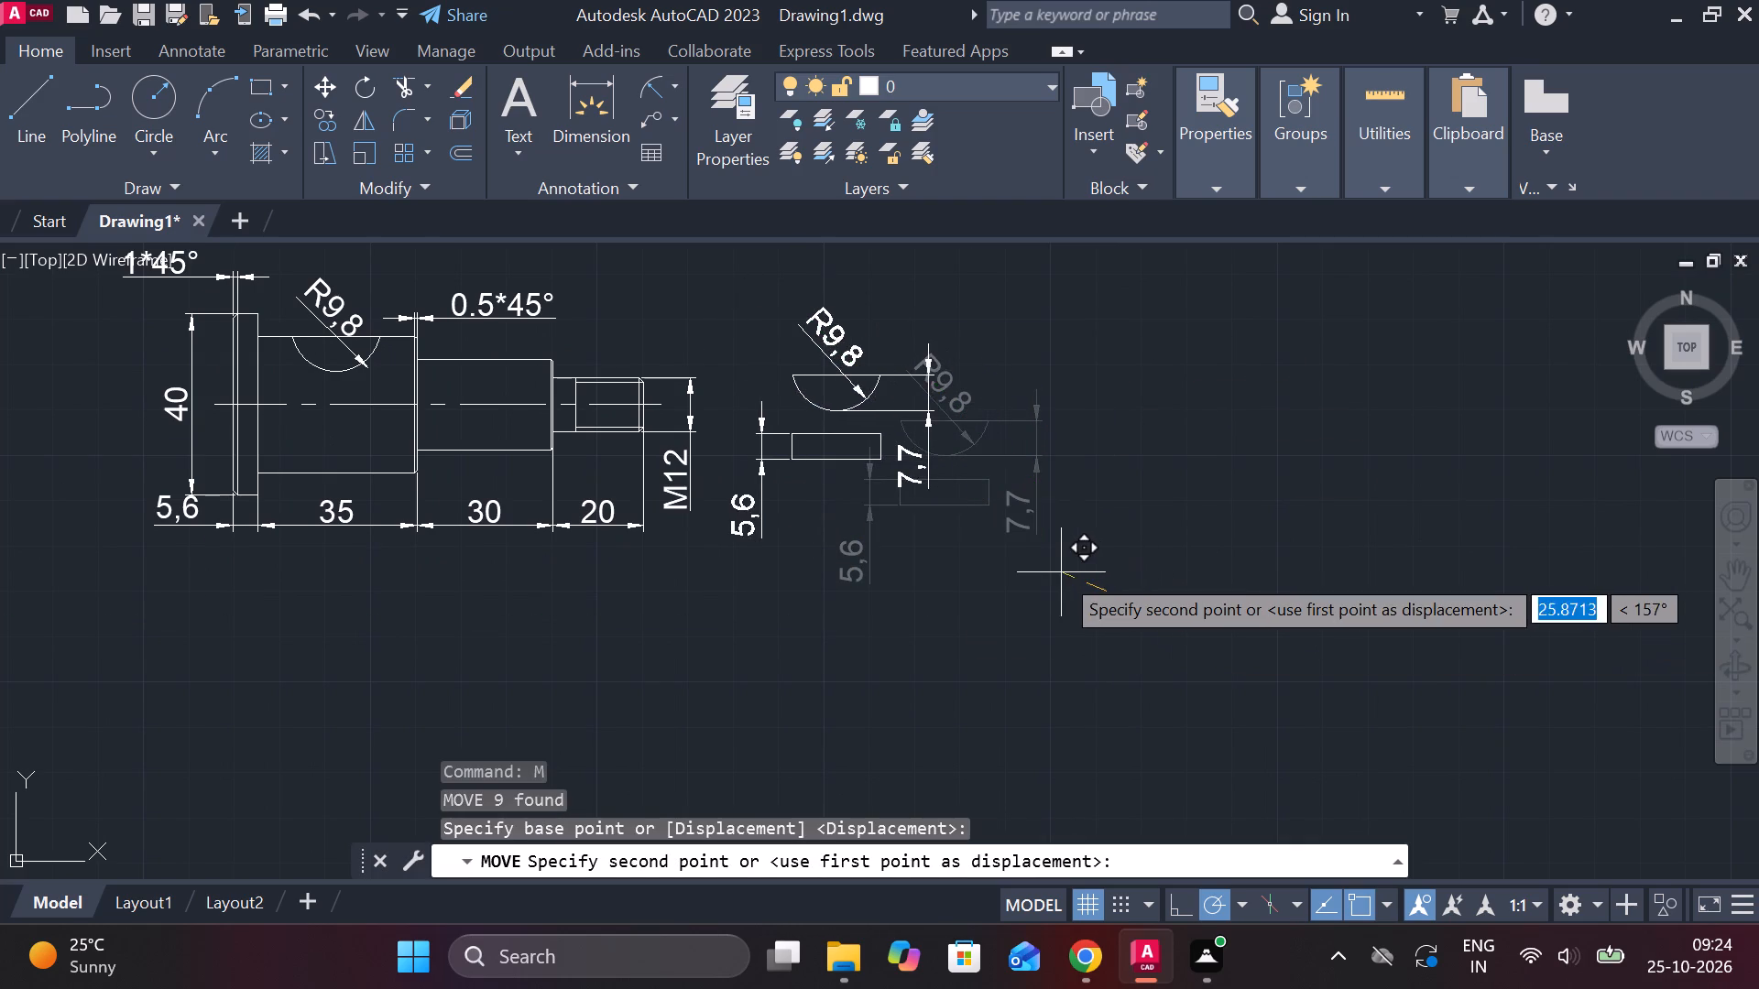
click(1087, 572)
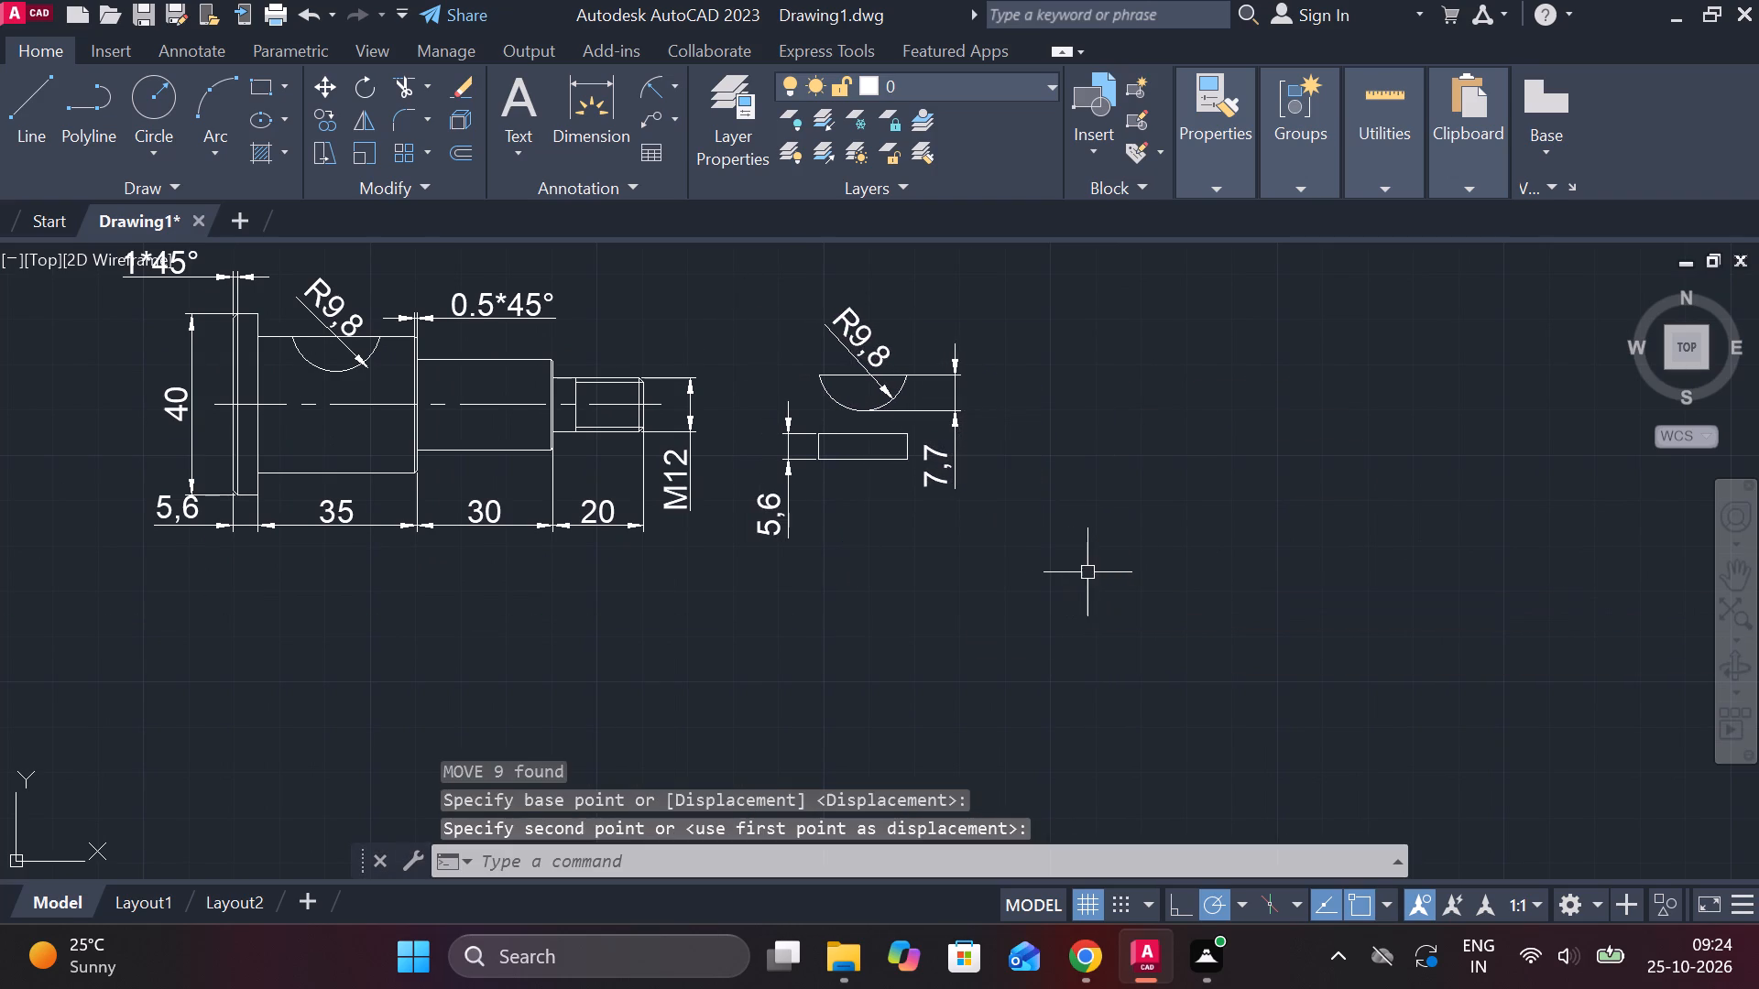
key(Escape)
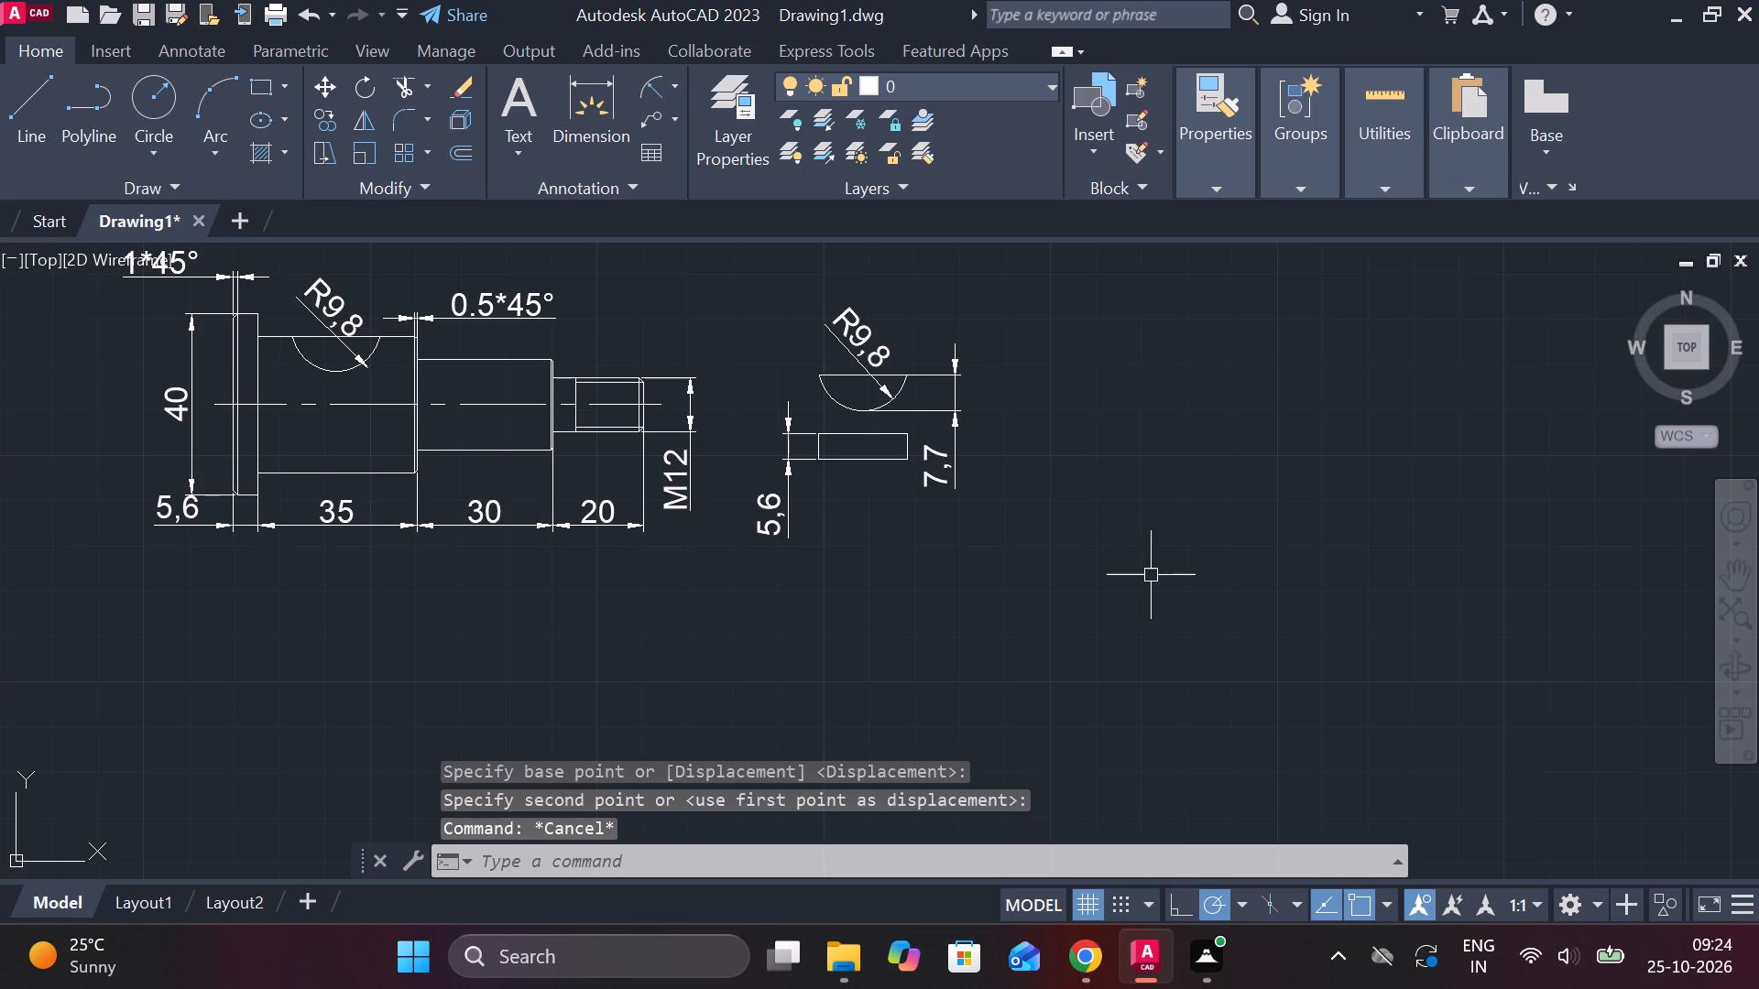
Draw a rectangle 60 wide and 14 high with lines, in the empty space beyond the two key views.
middle_drag(1150, 575, 939, 578)
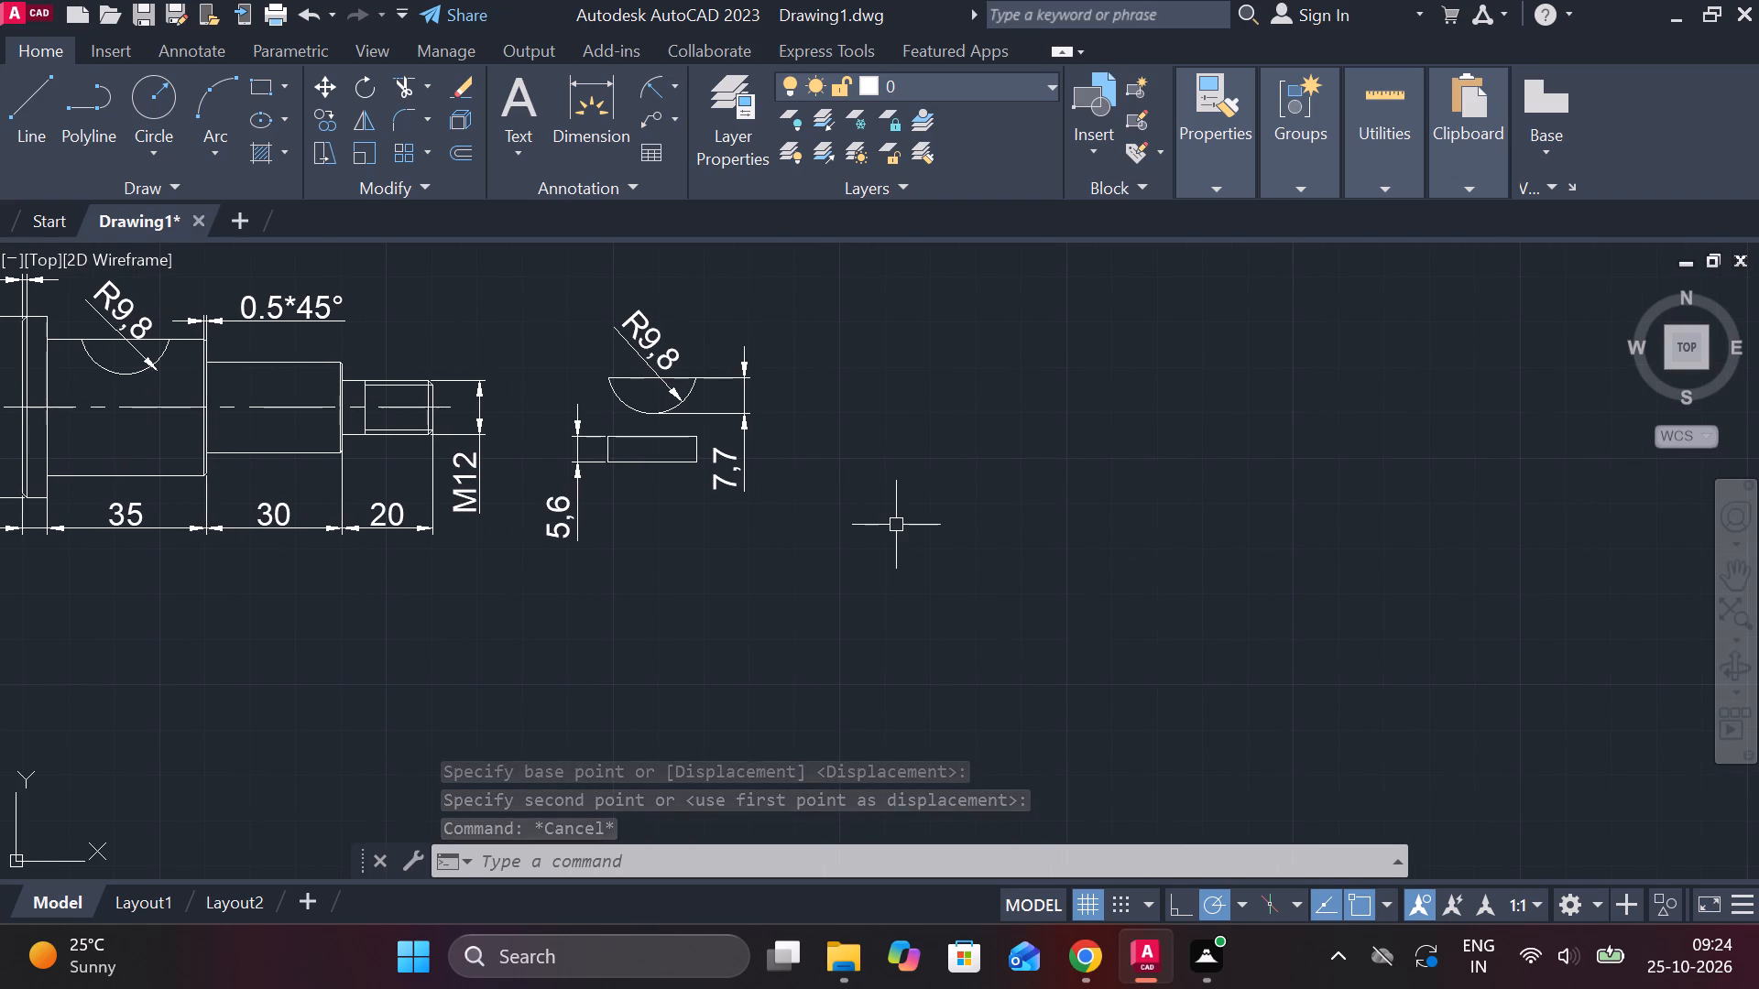
key(l)
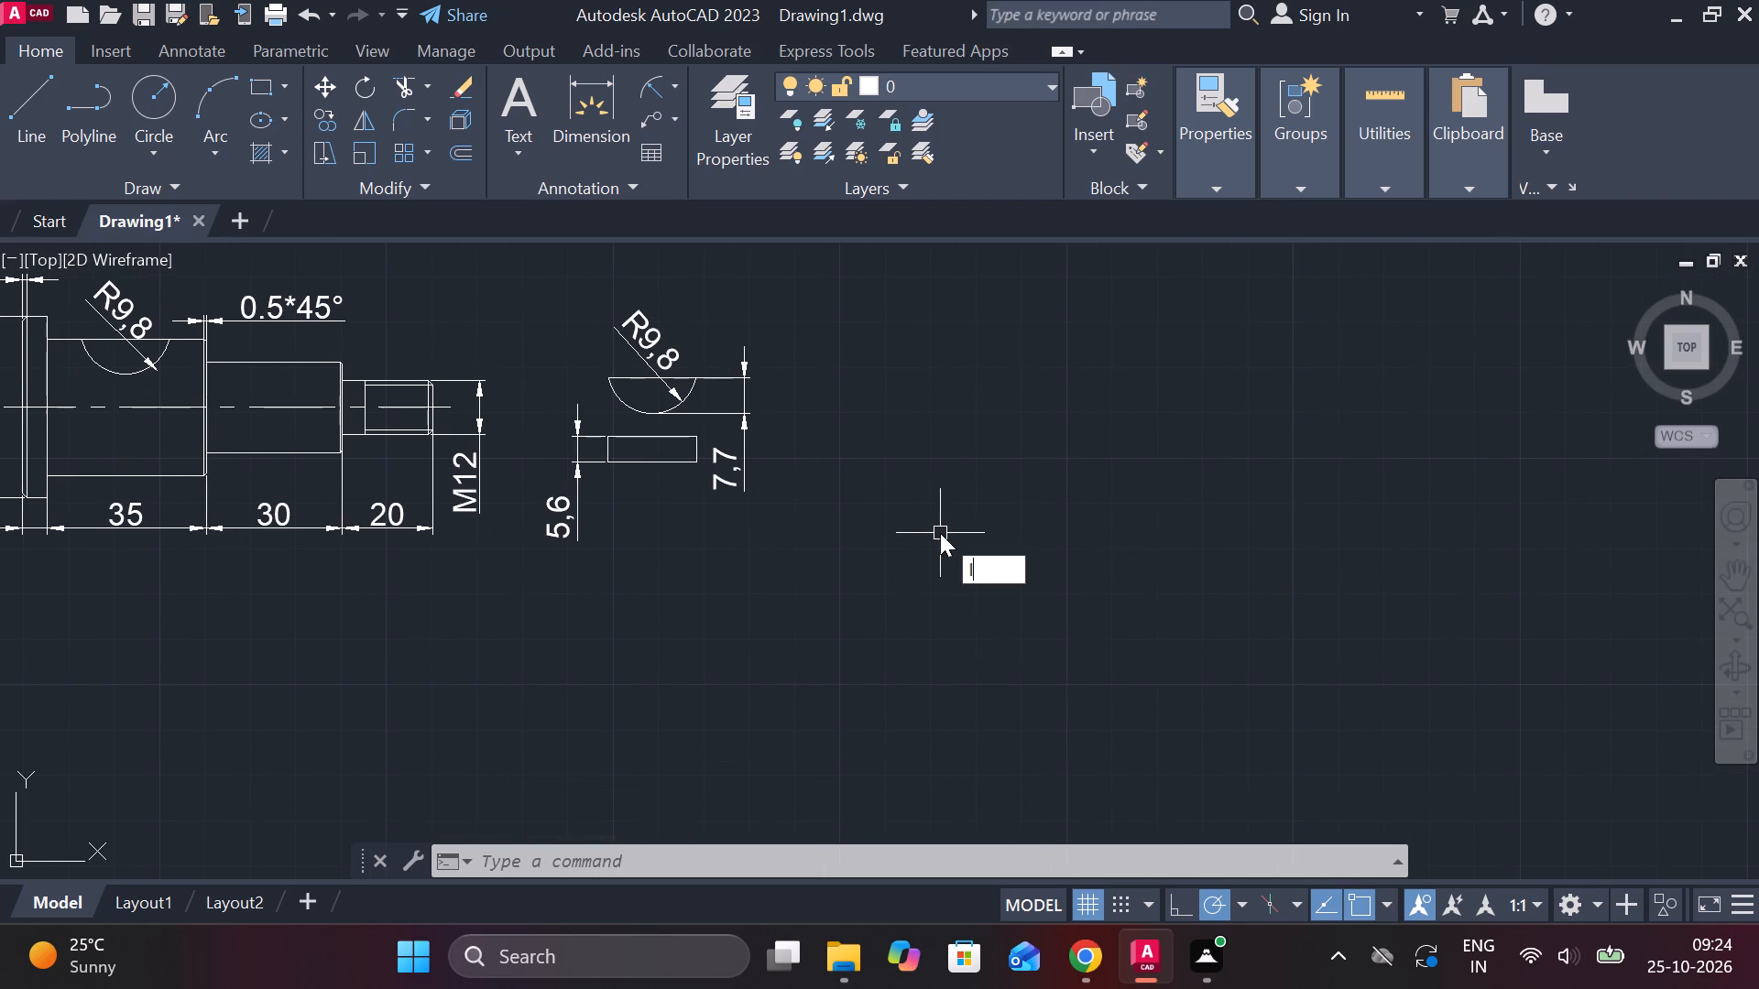
key(Return)
middle_drag(941, 535, 740, 535)
click(733, 535)
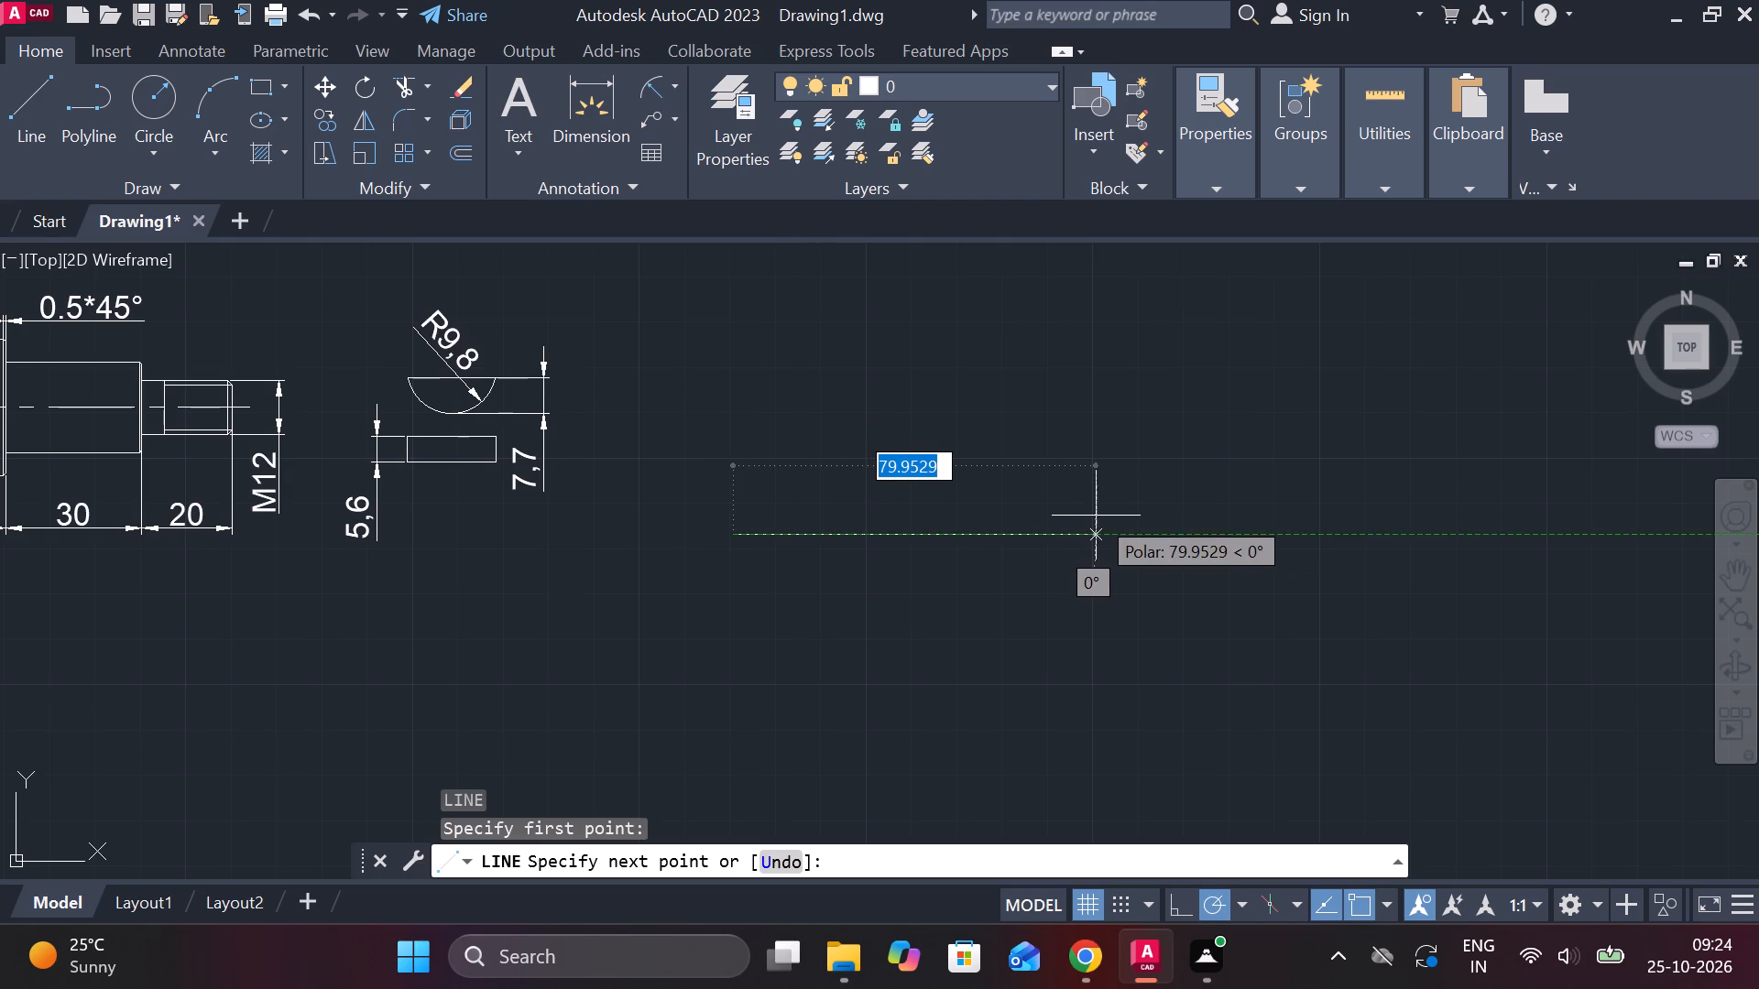
text(60)
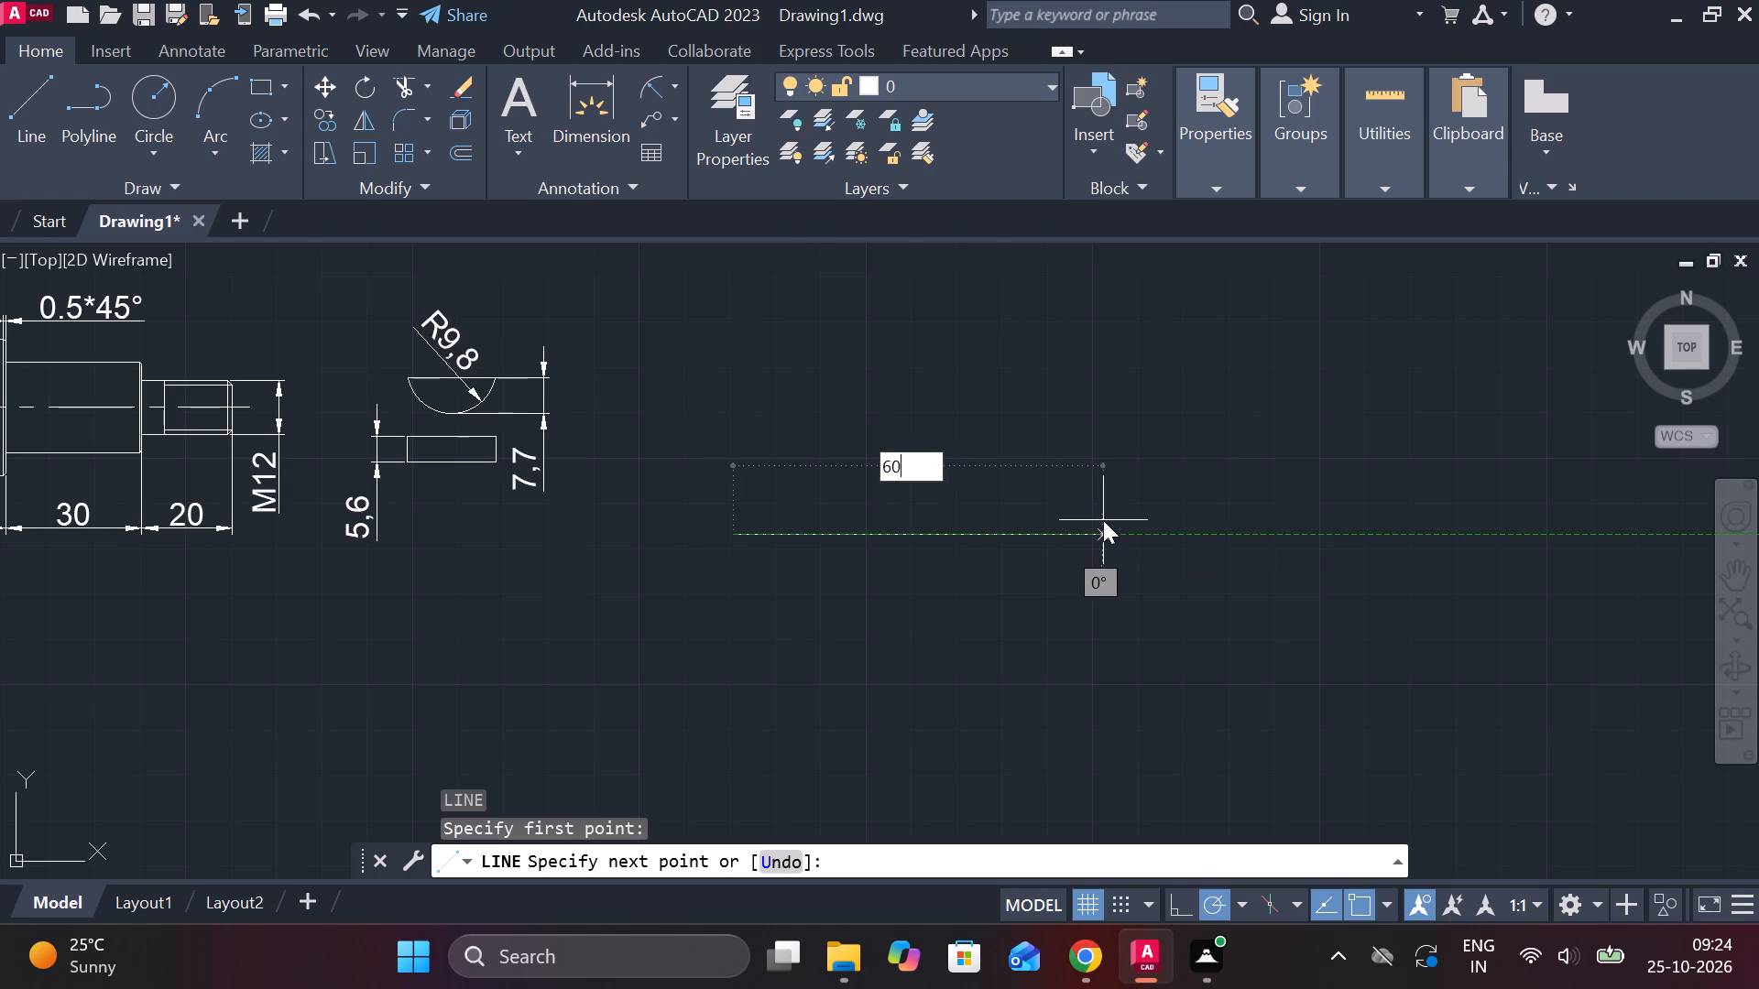
key(Return)
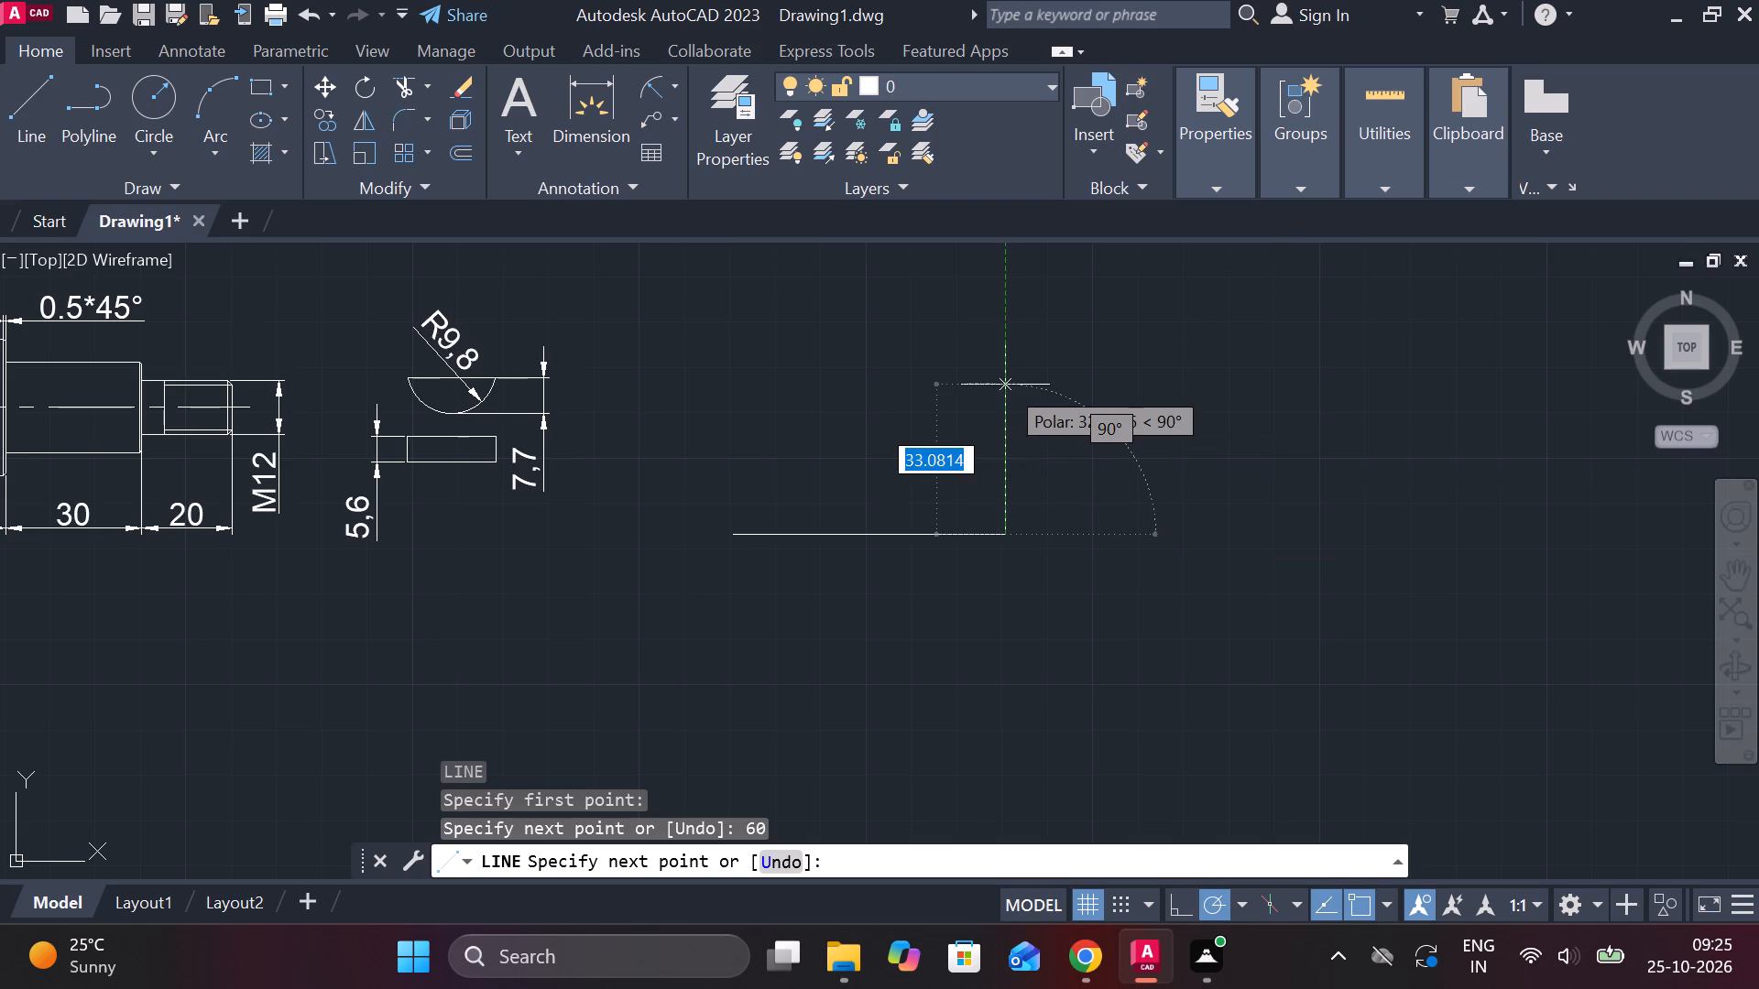
text(14)
key(space)
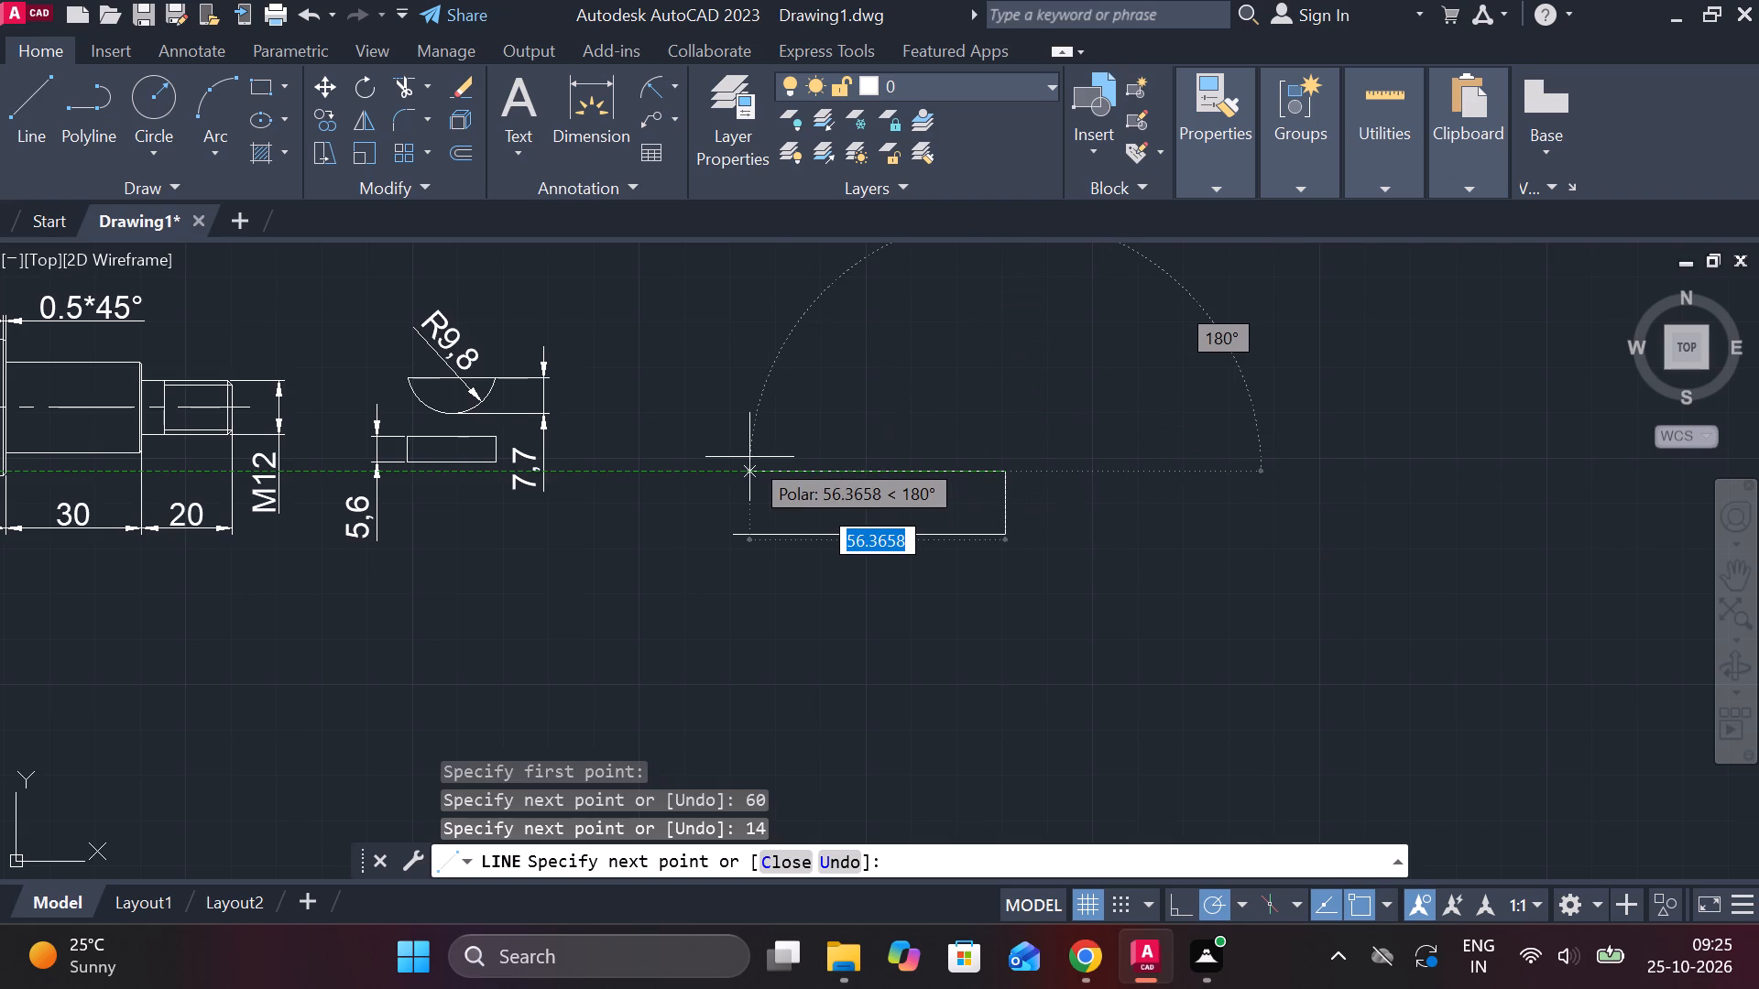
text(60)
key(Return)
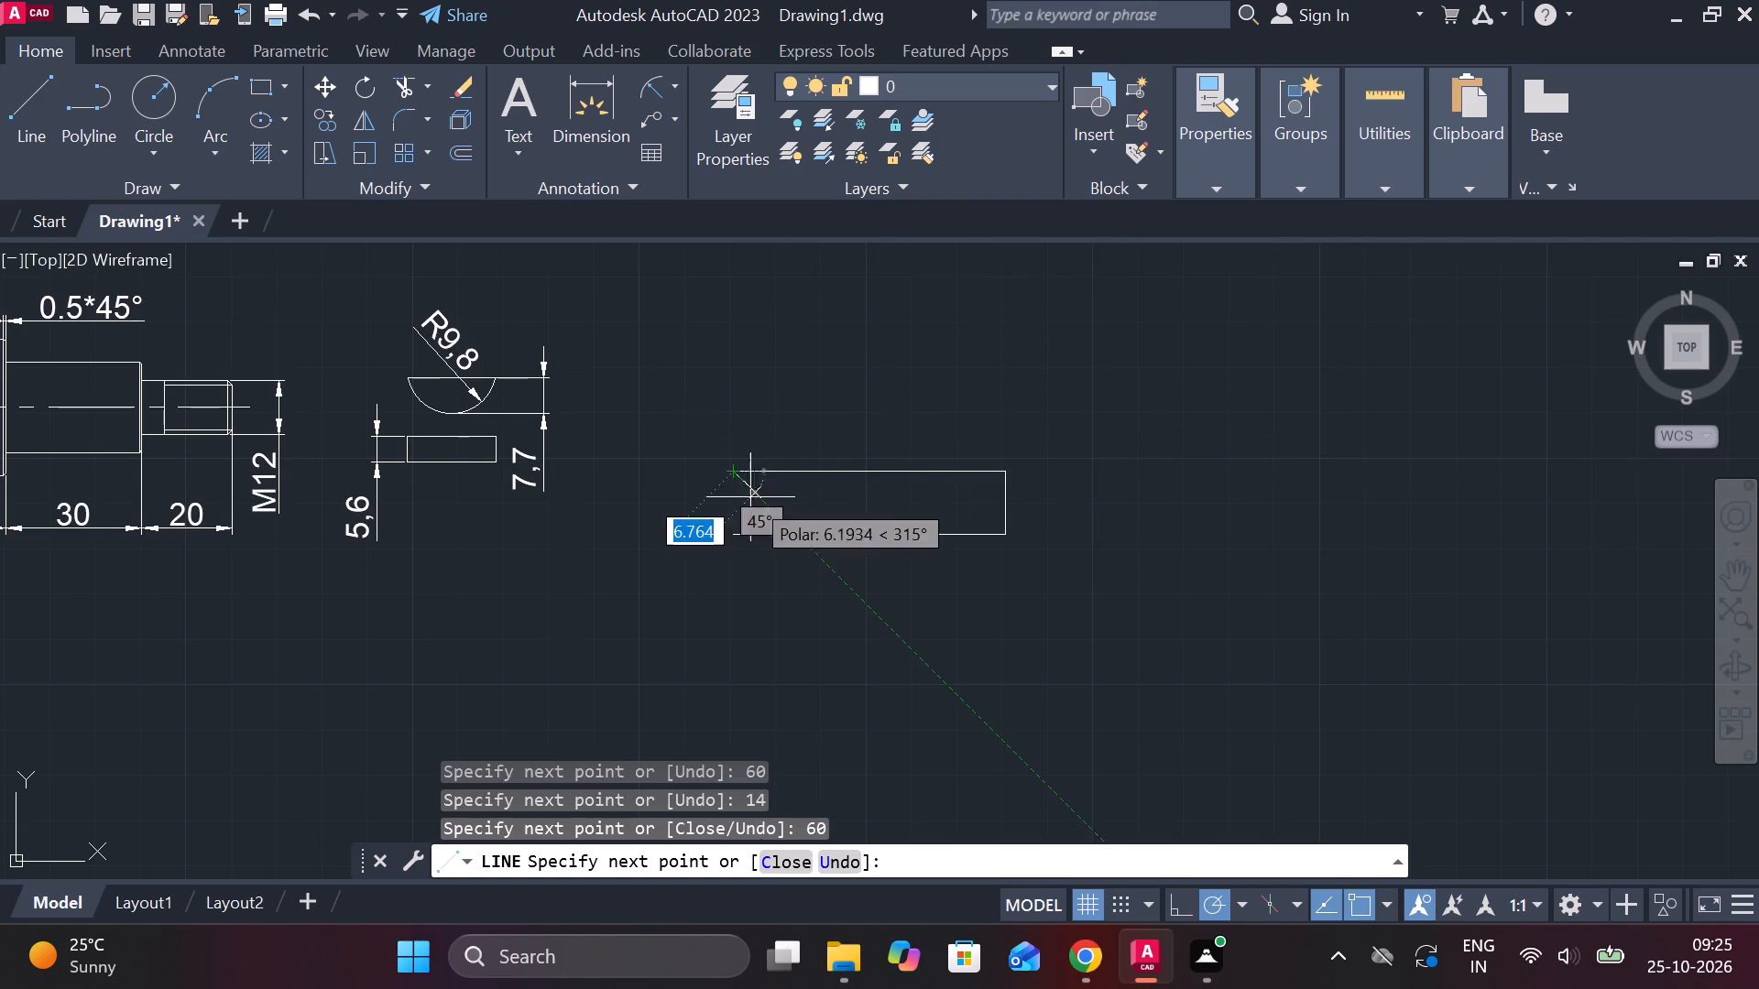
click(740, 539)
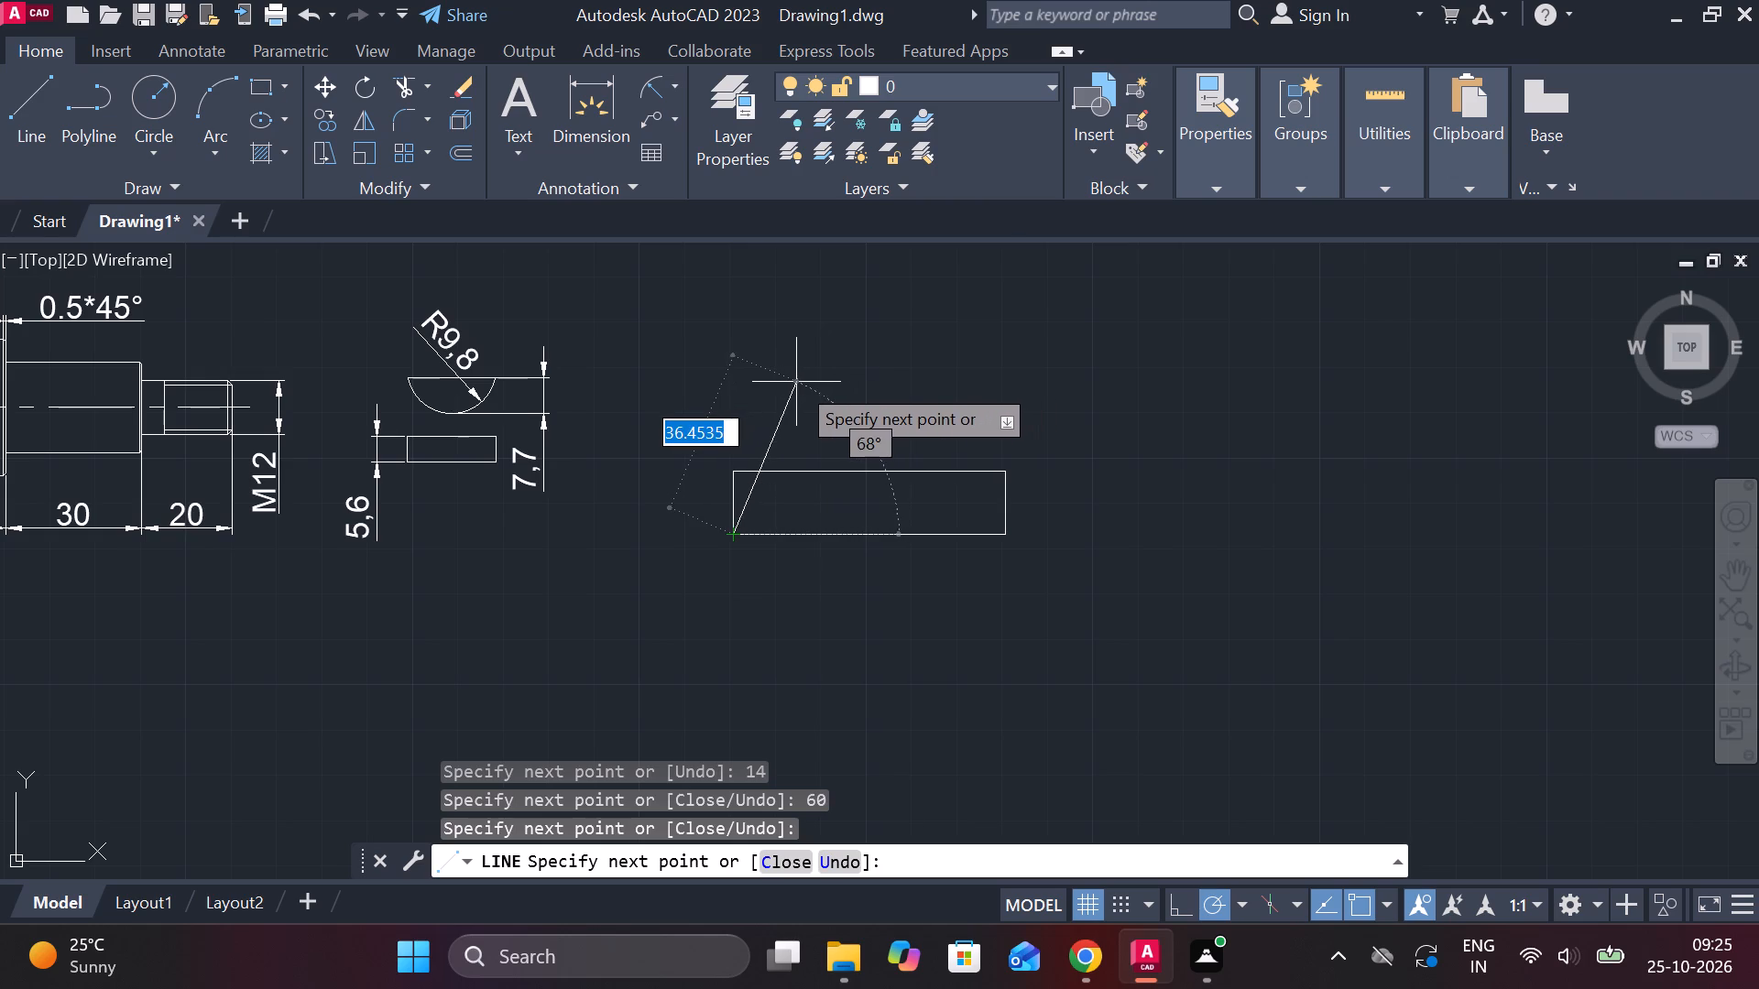
key(Escape)
Draw construction lines from the new rectangle's lower-left corner, 66.5 vertically upward and 30 horizontally toward the rectangle's middle.
middle_drag(777, 414, 840, 457)
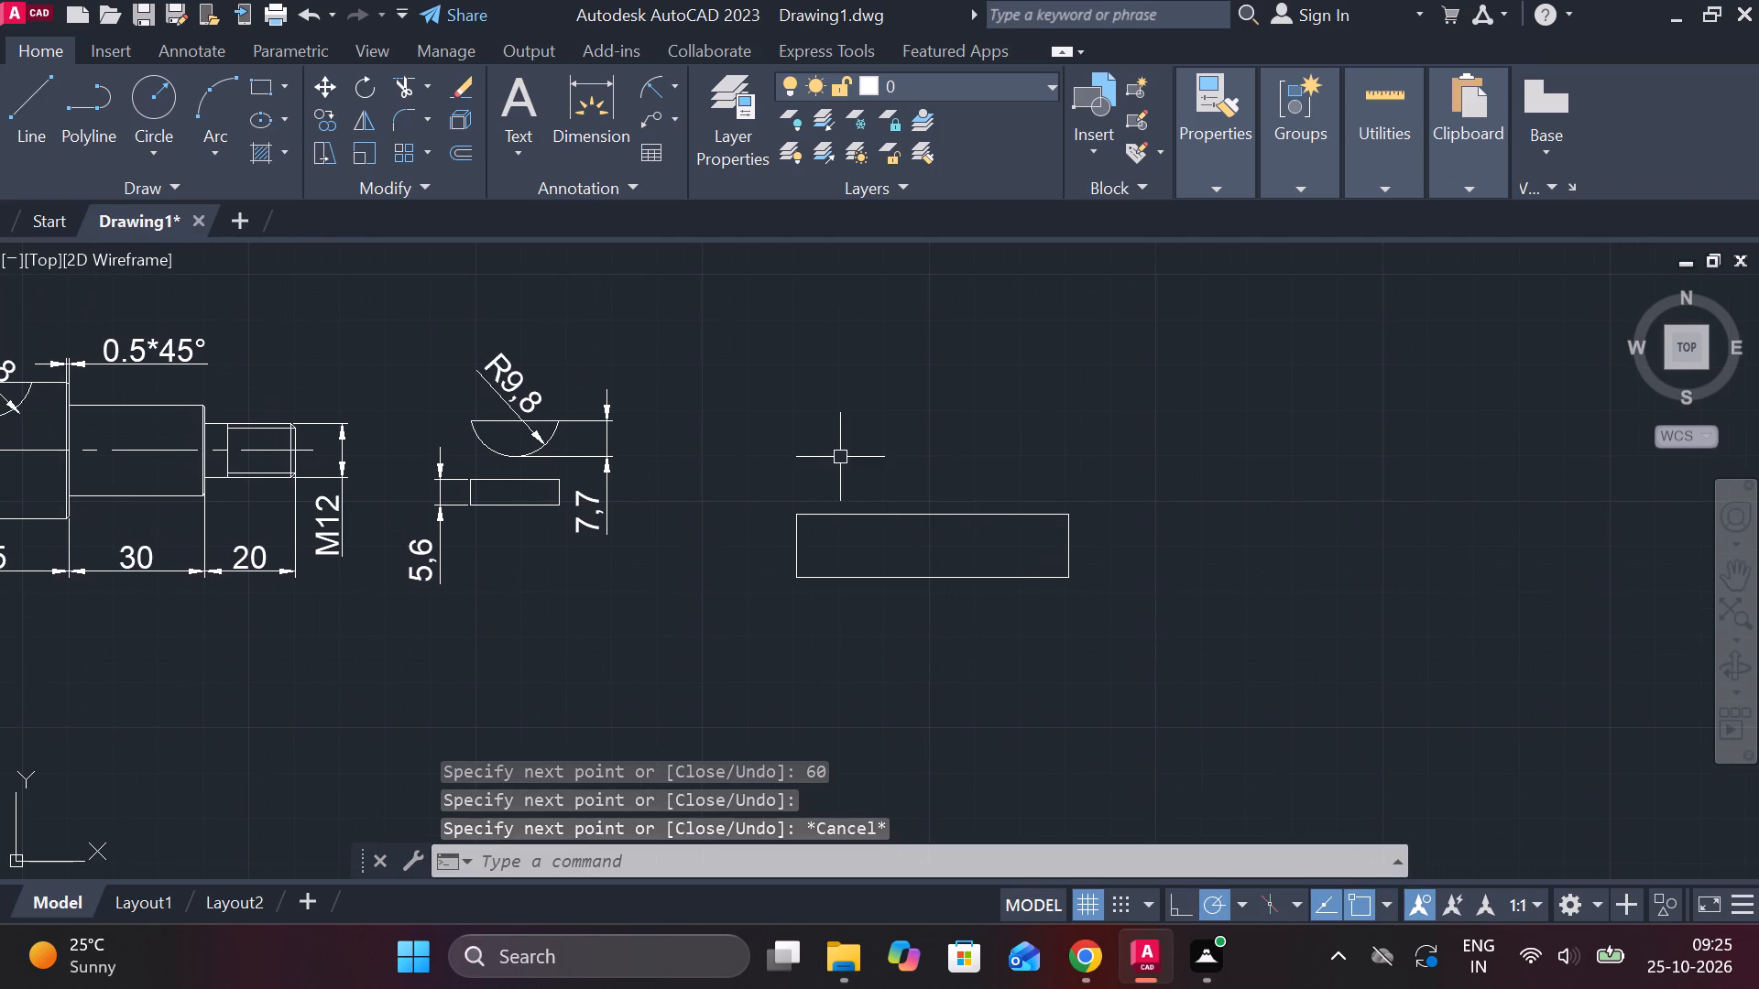
key(l)
key(Return)
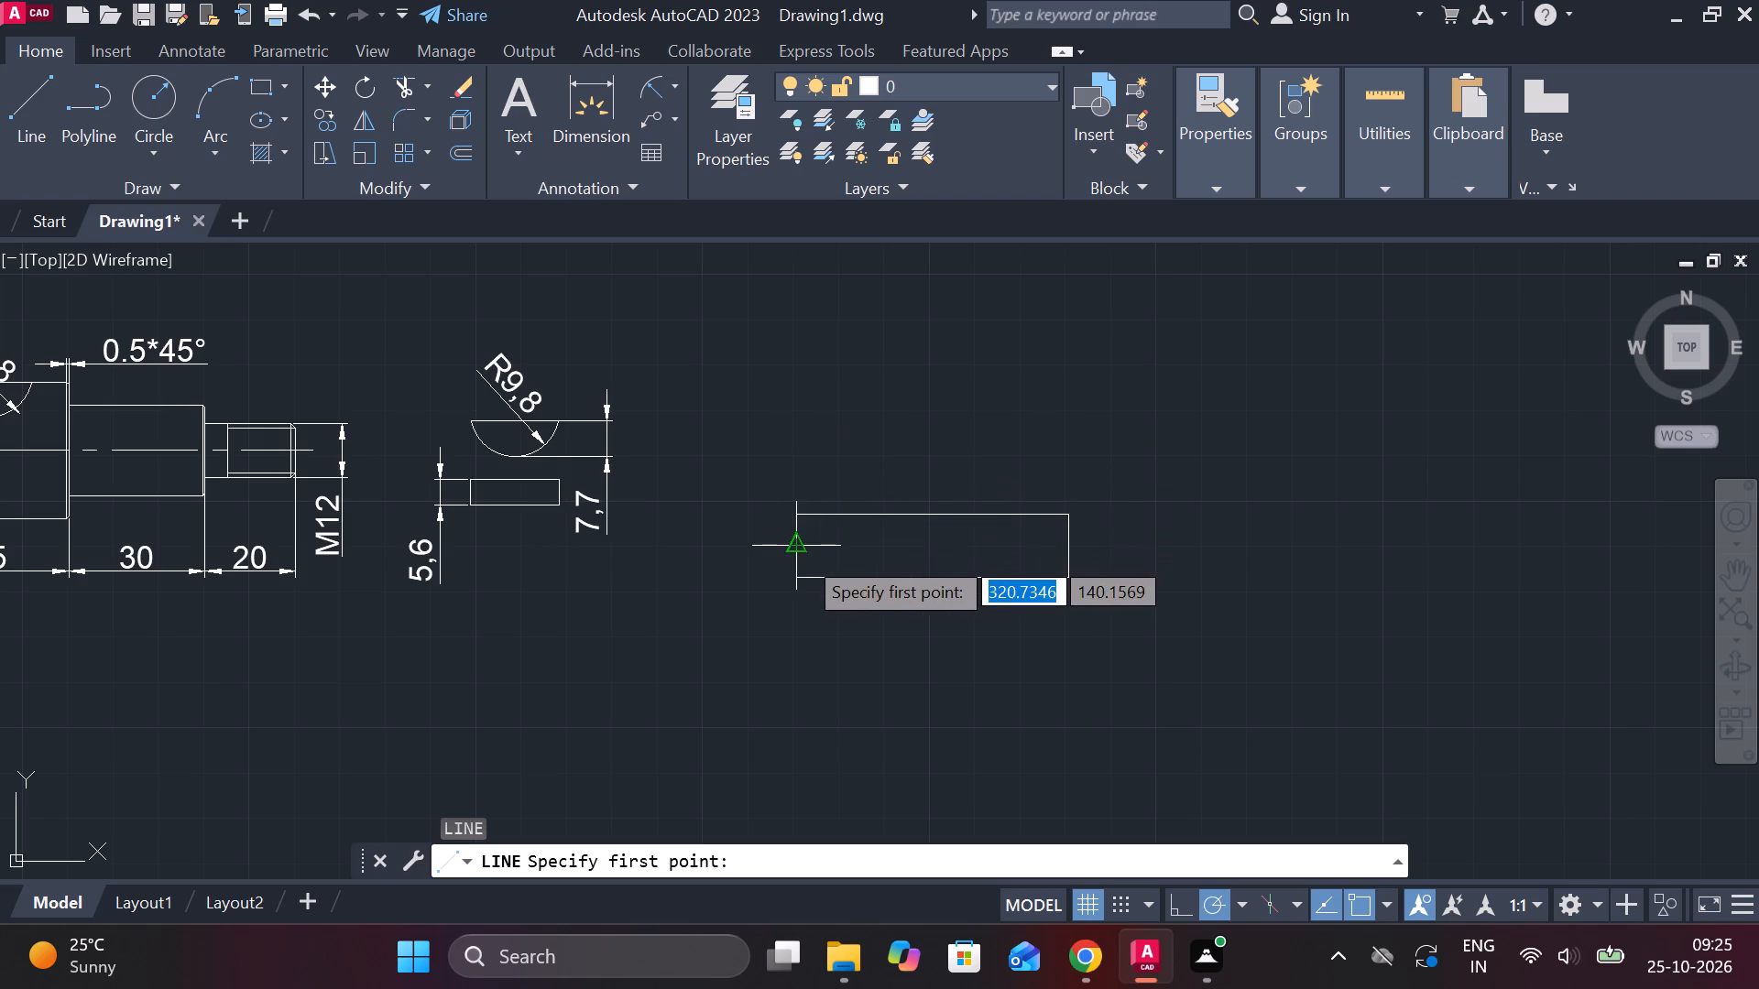
scroll(801, 580, up, 2)
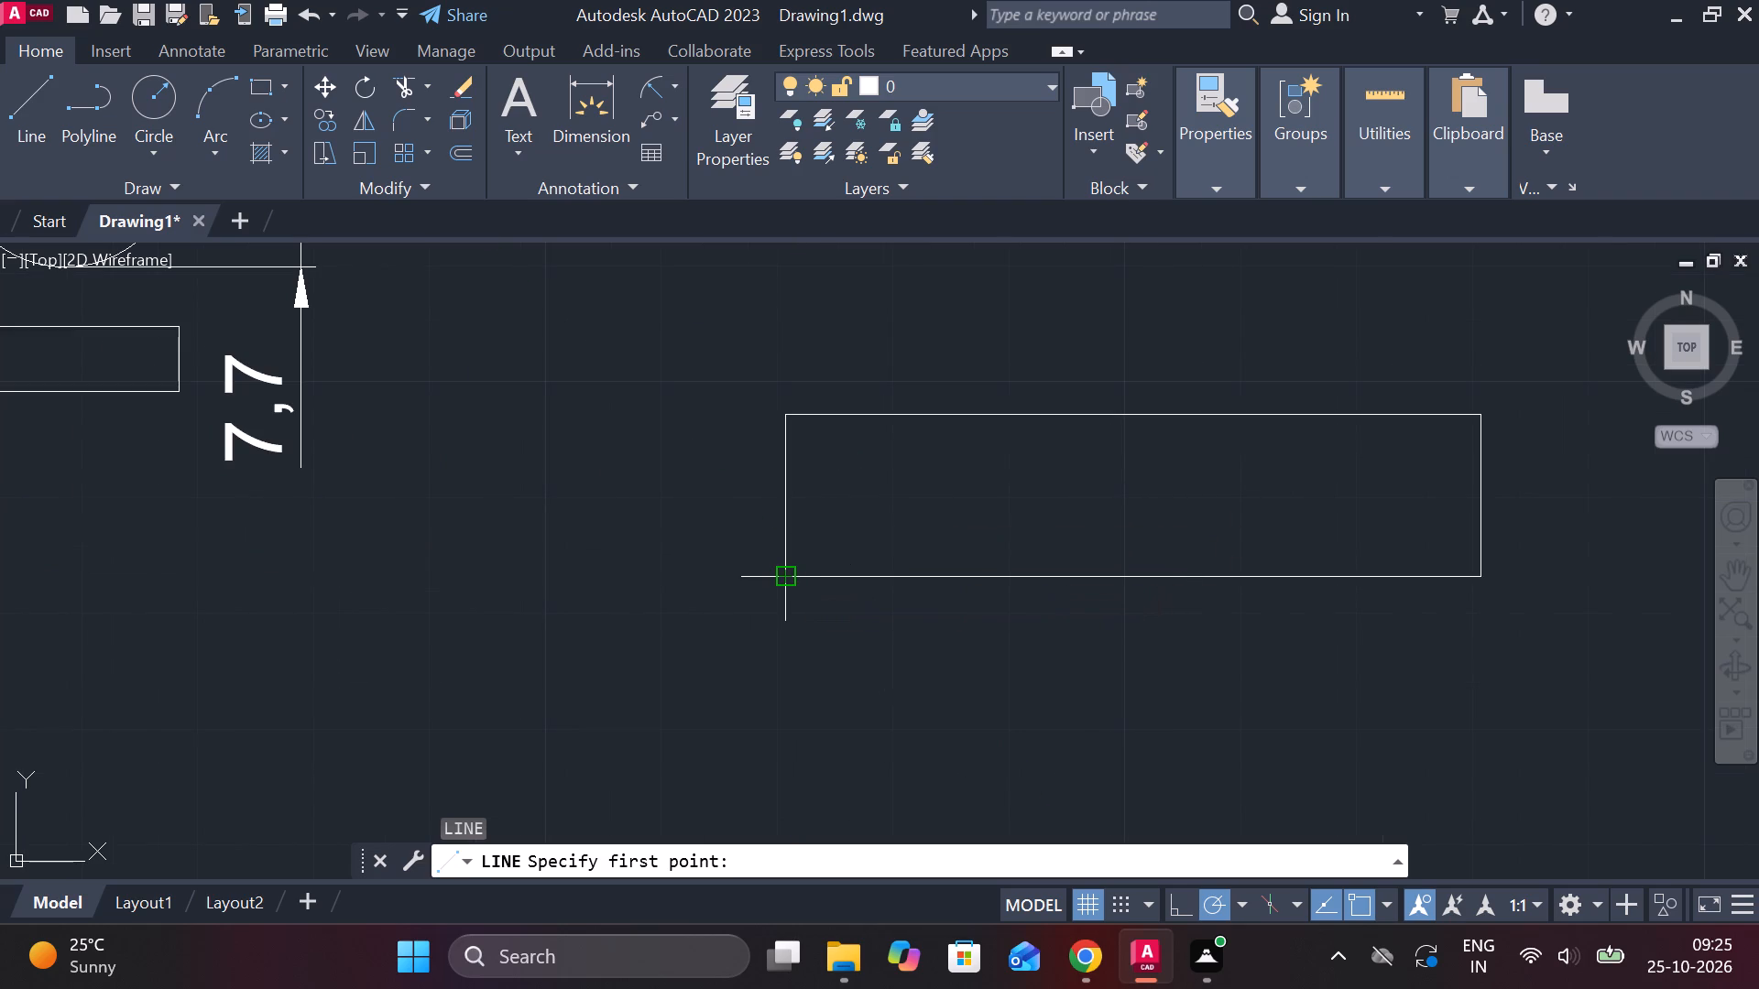
click(785, 571)
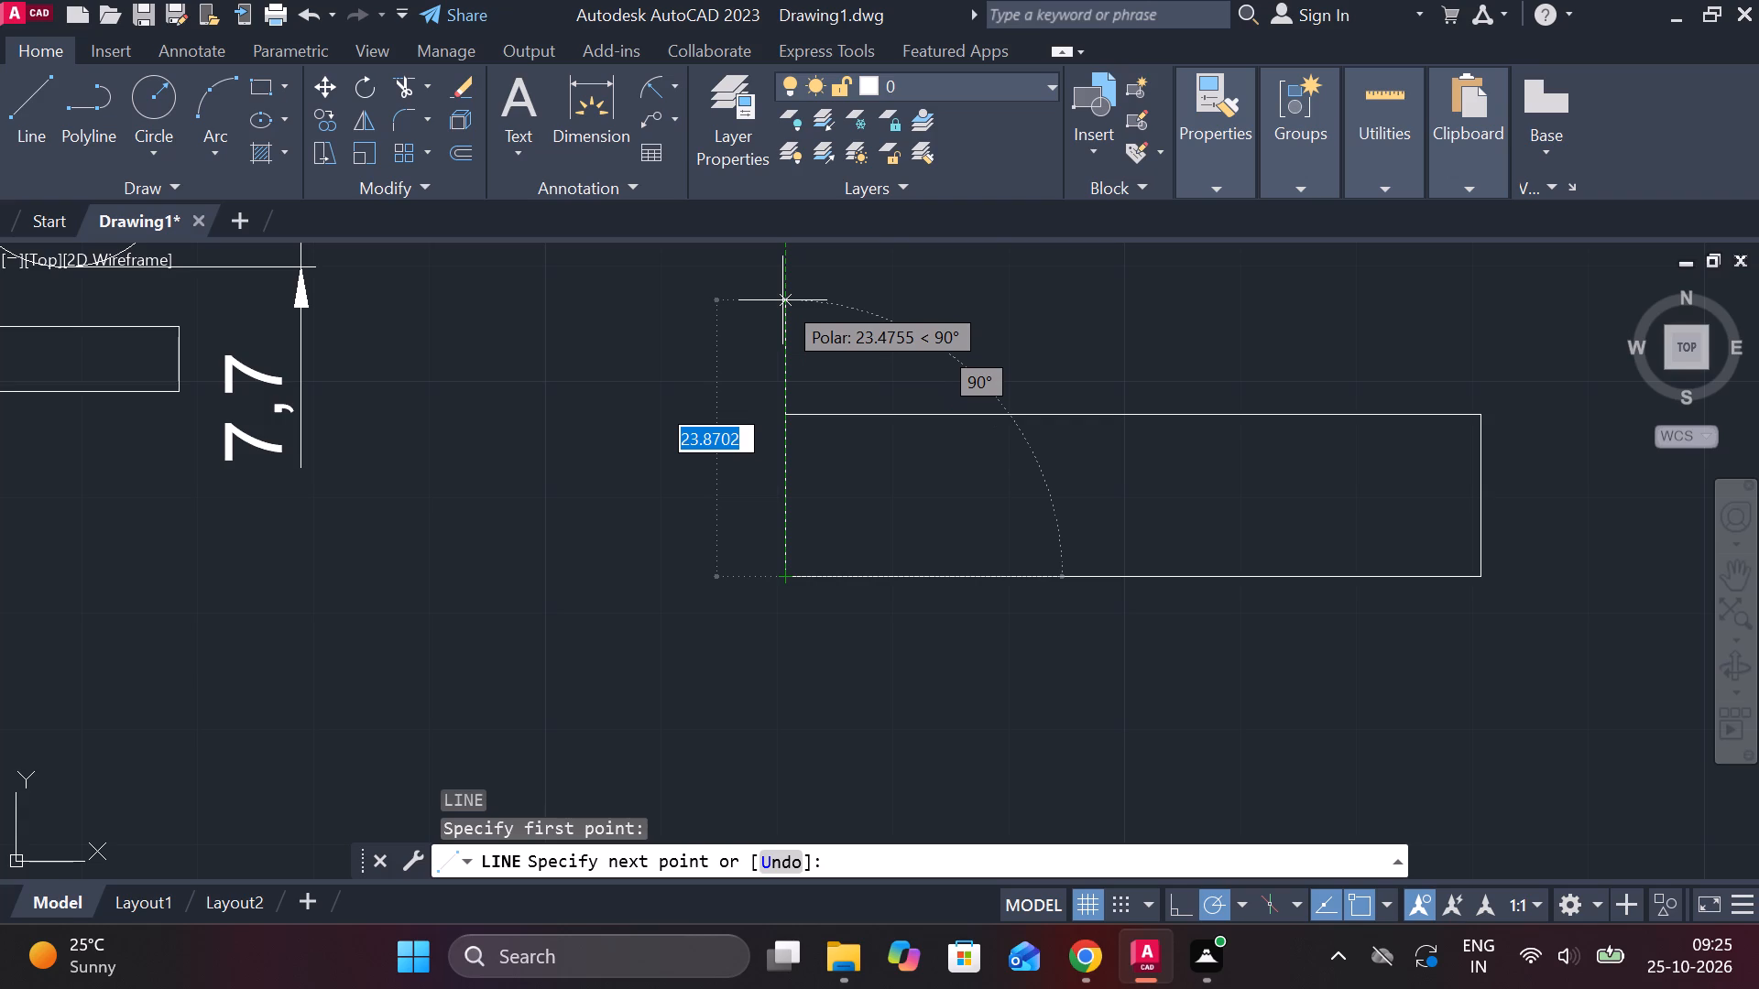
key(6)
key(6)
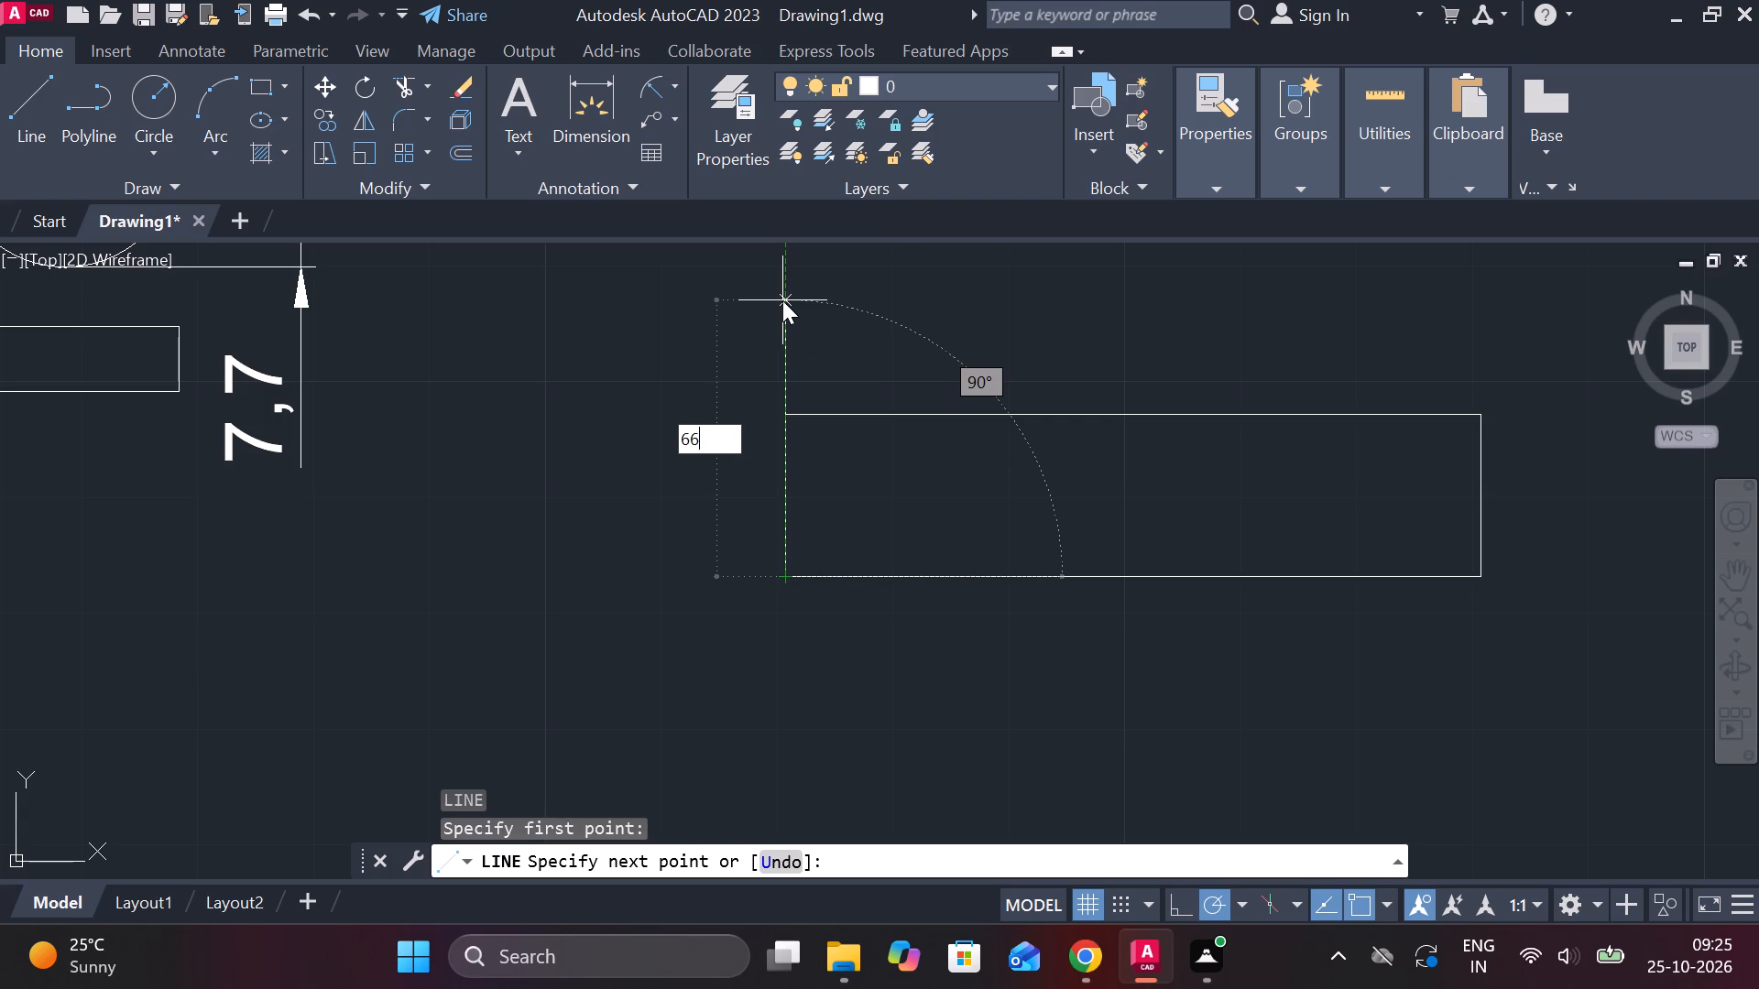
key(period)
key(5)
key(Return)
scroll(816, 328, down, 1)
middle_drag(827, 330, 732, 761)
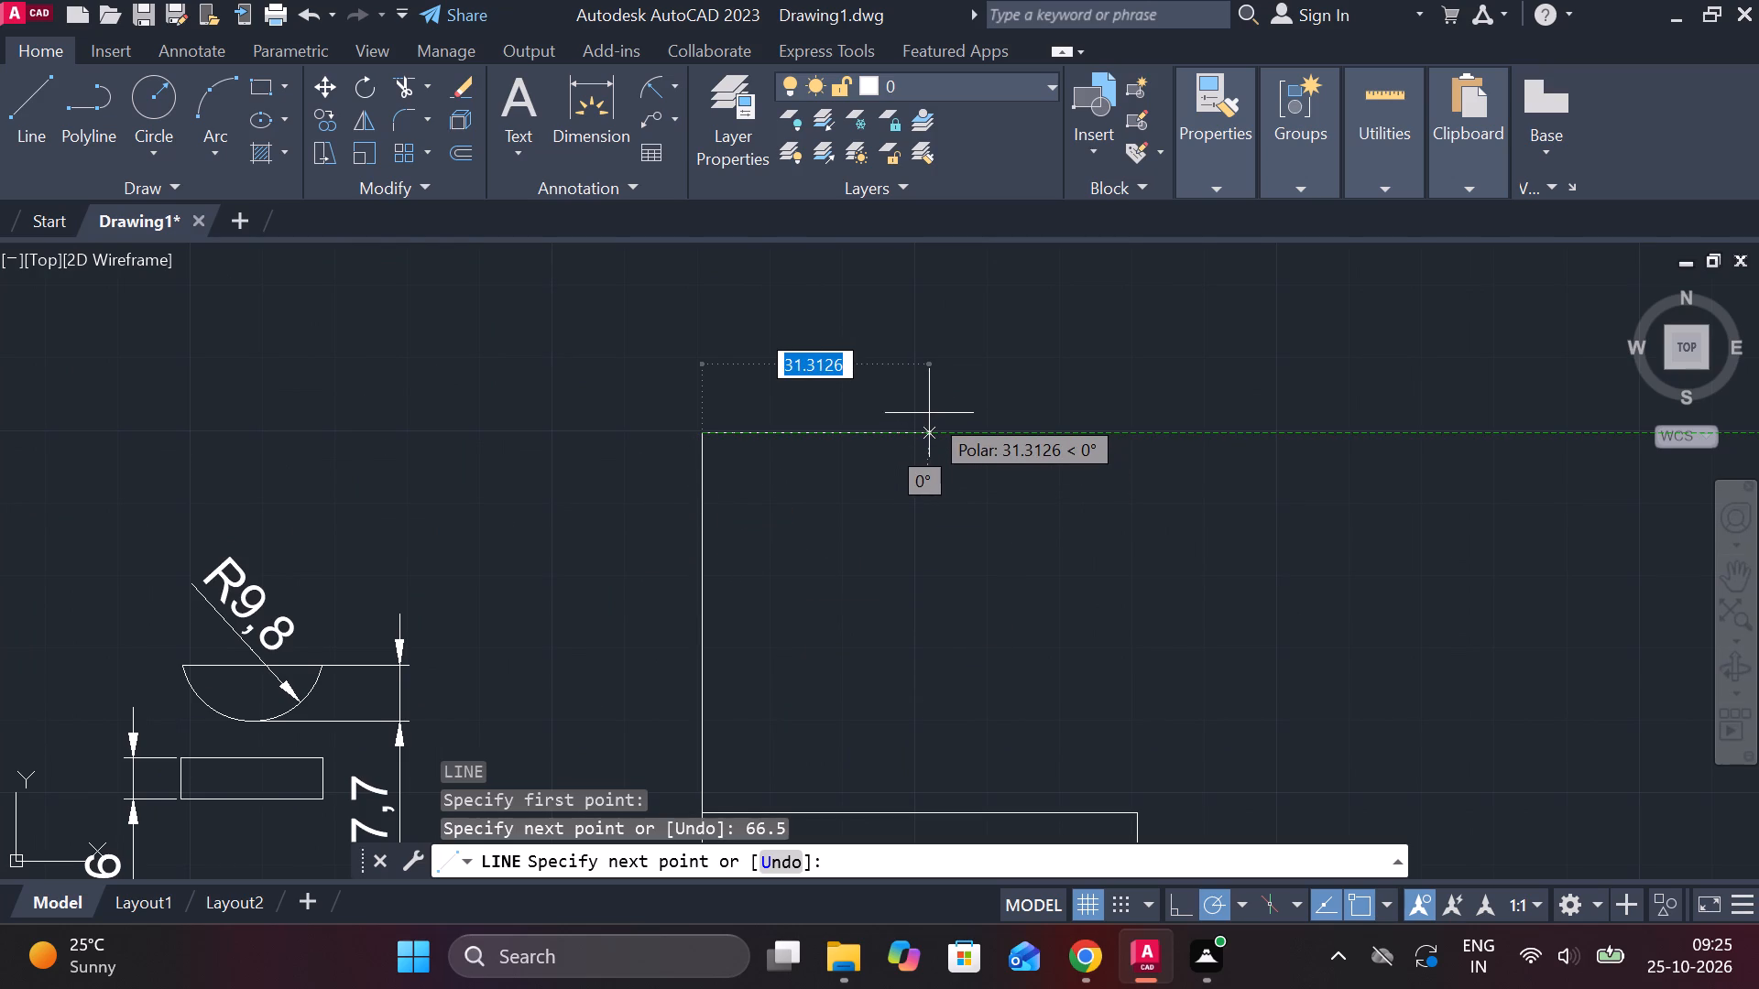
key(3)
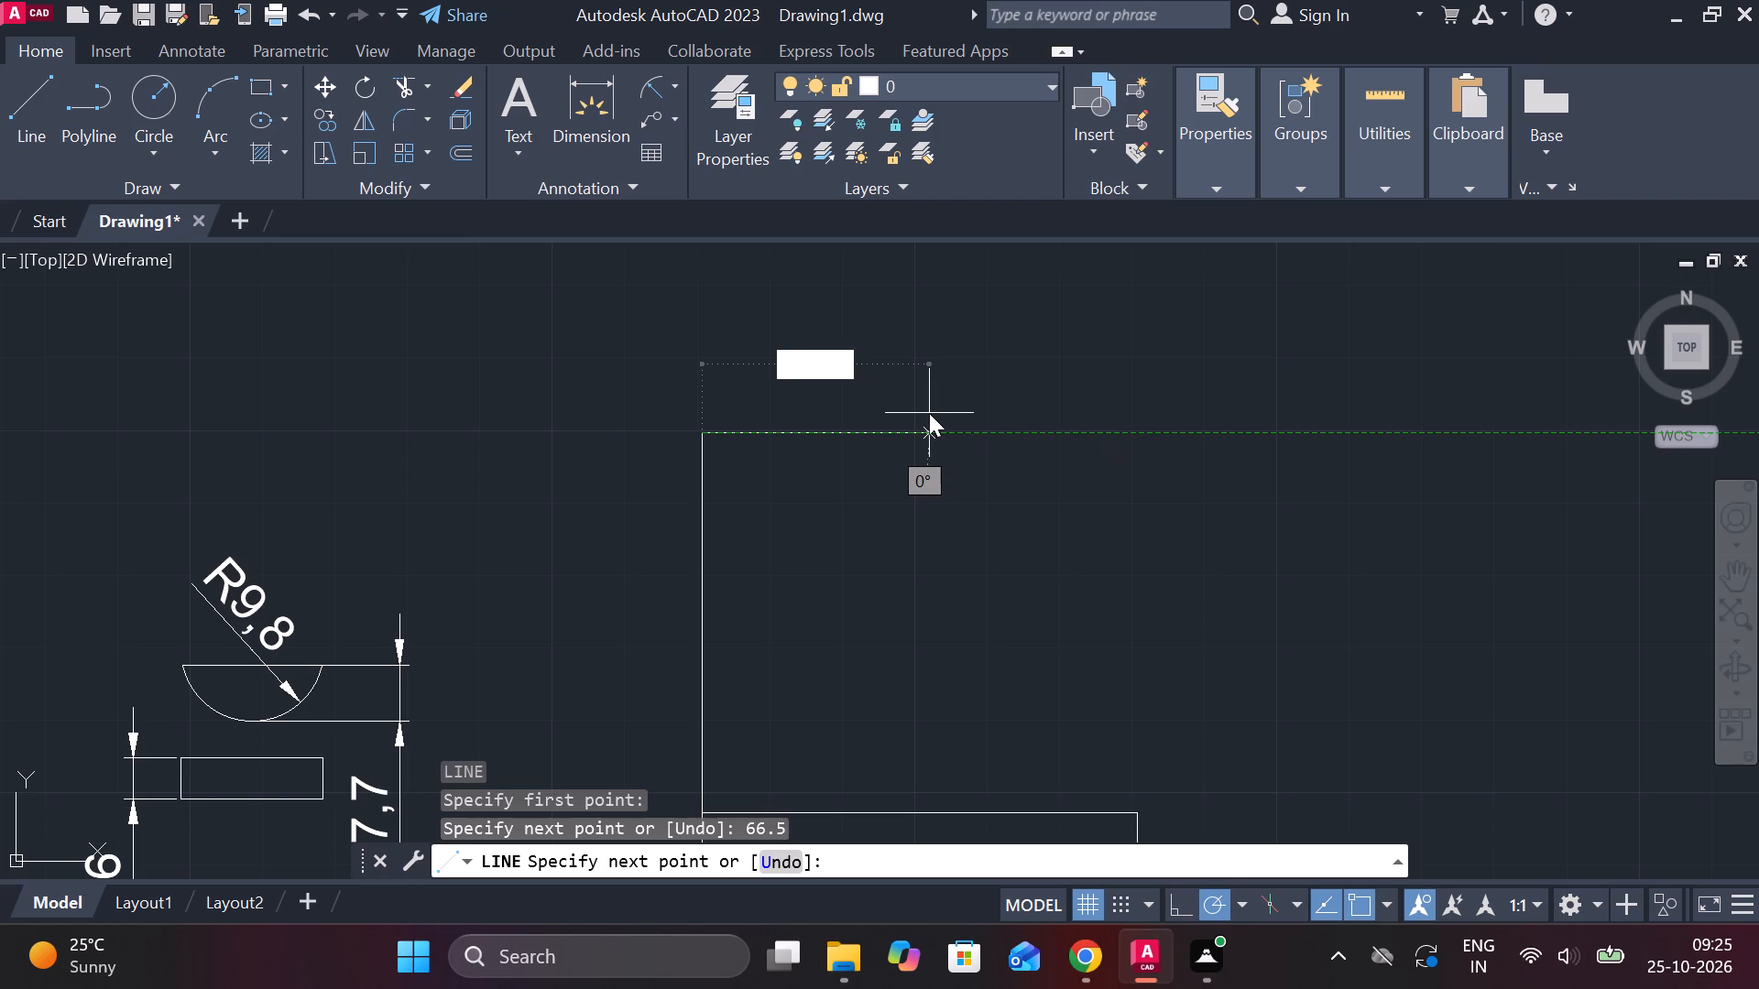
key(0)
key(Return)
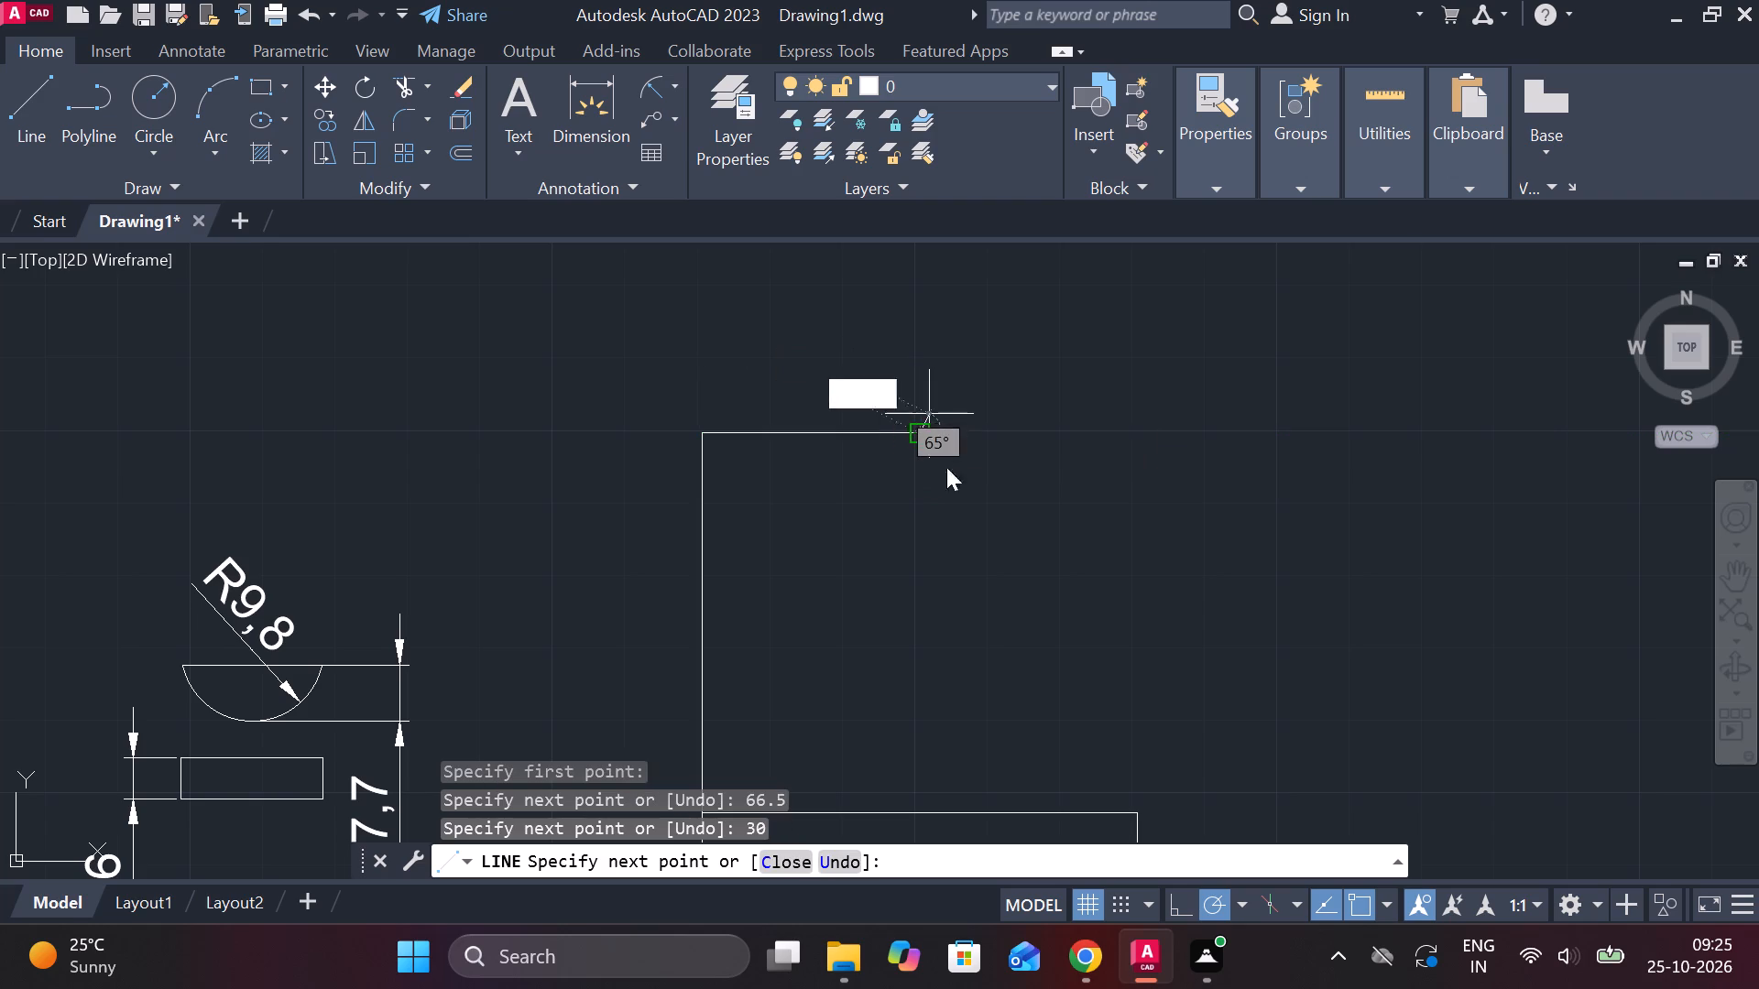
key(Escape)
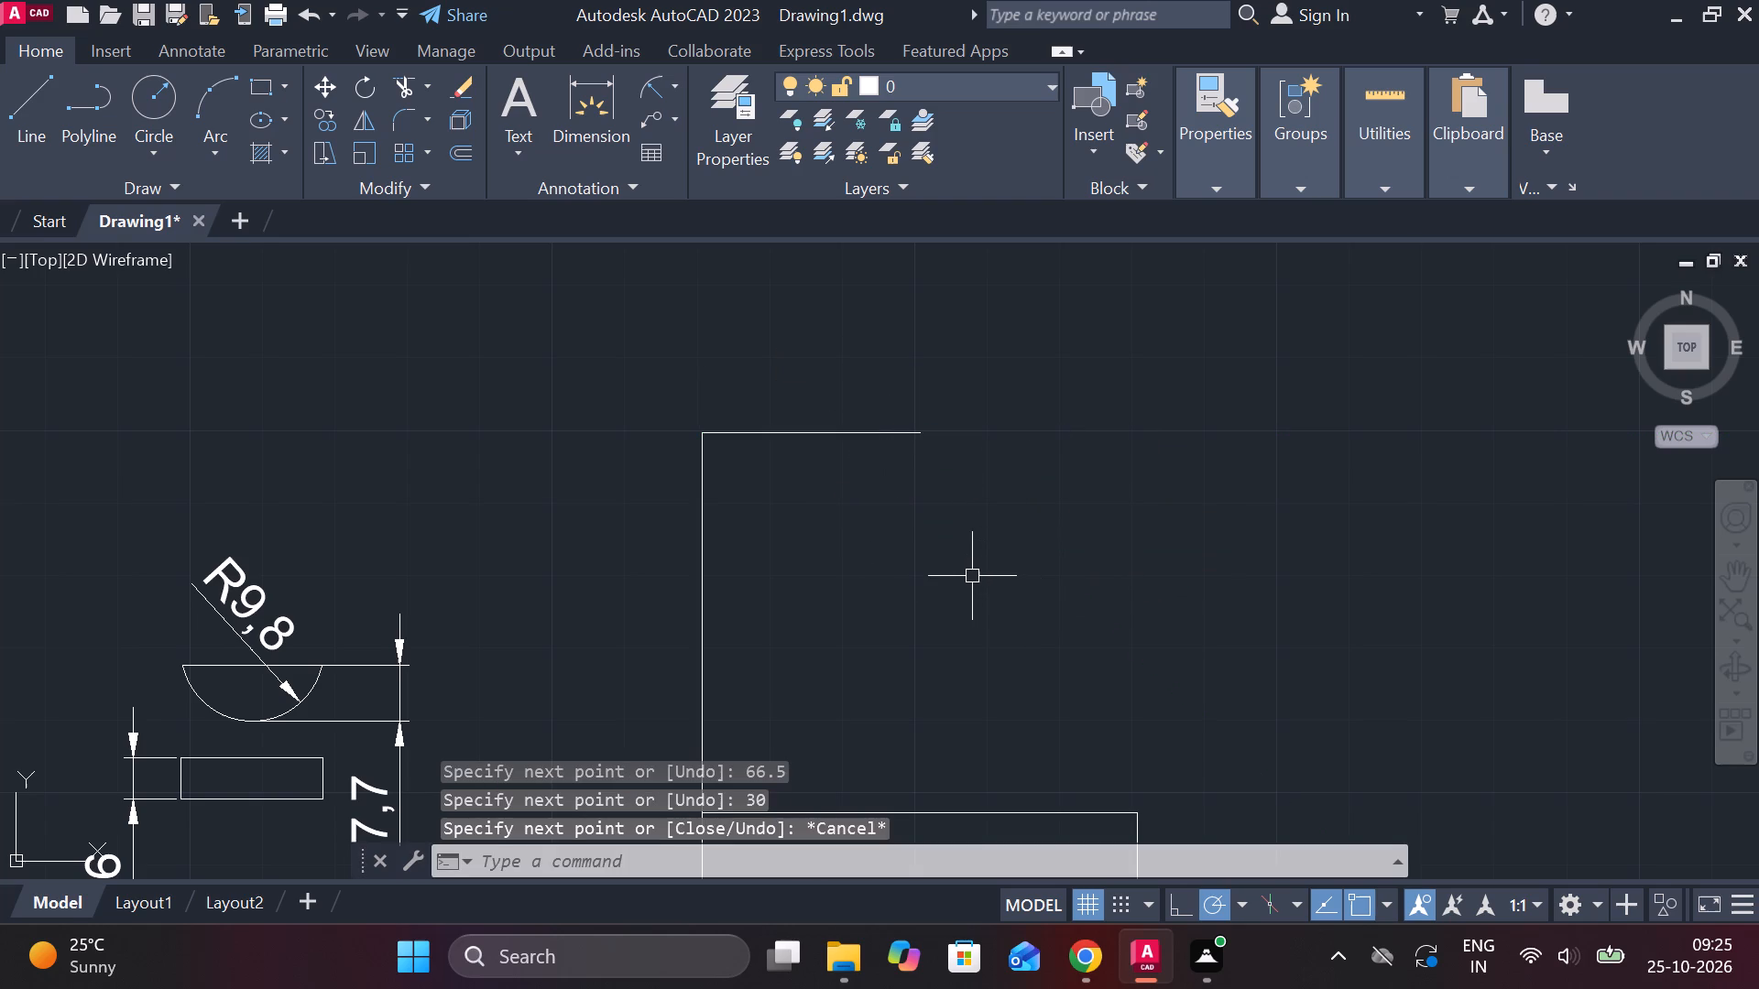
Draw two concentric circles of diameters 30 and 40 centred on the free end of the 30-long construction line.
text(c)
key(space)
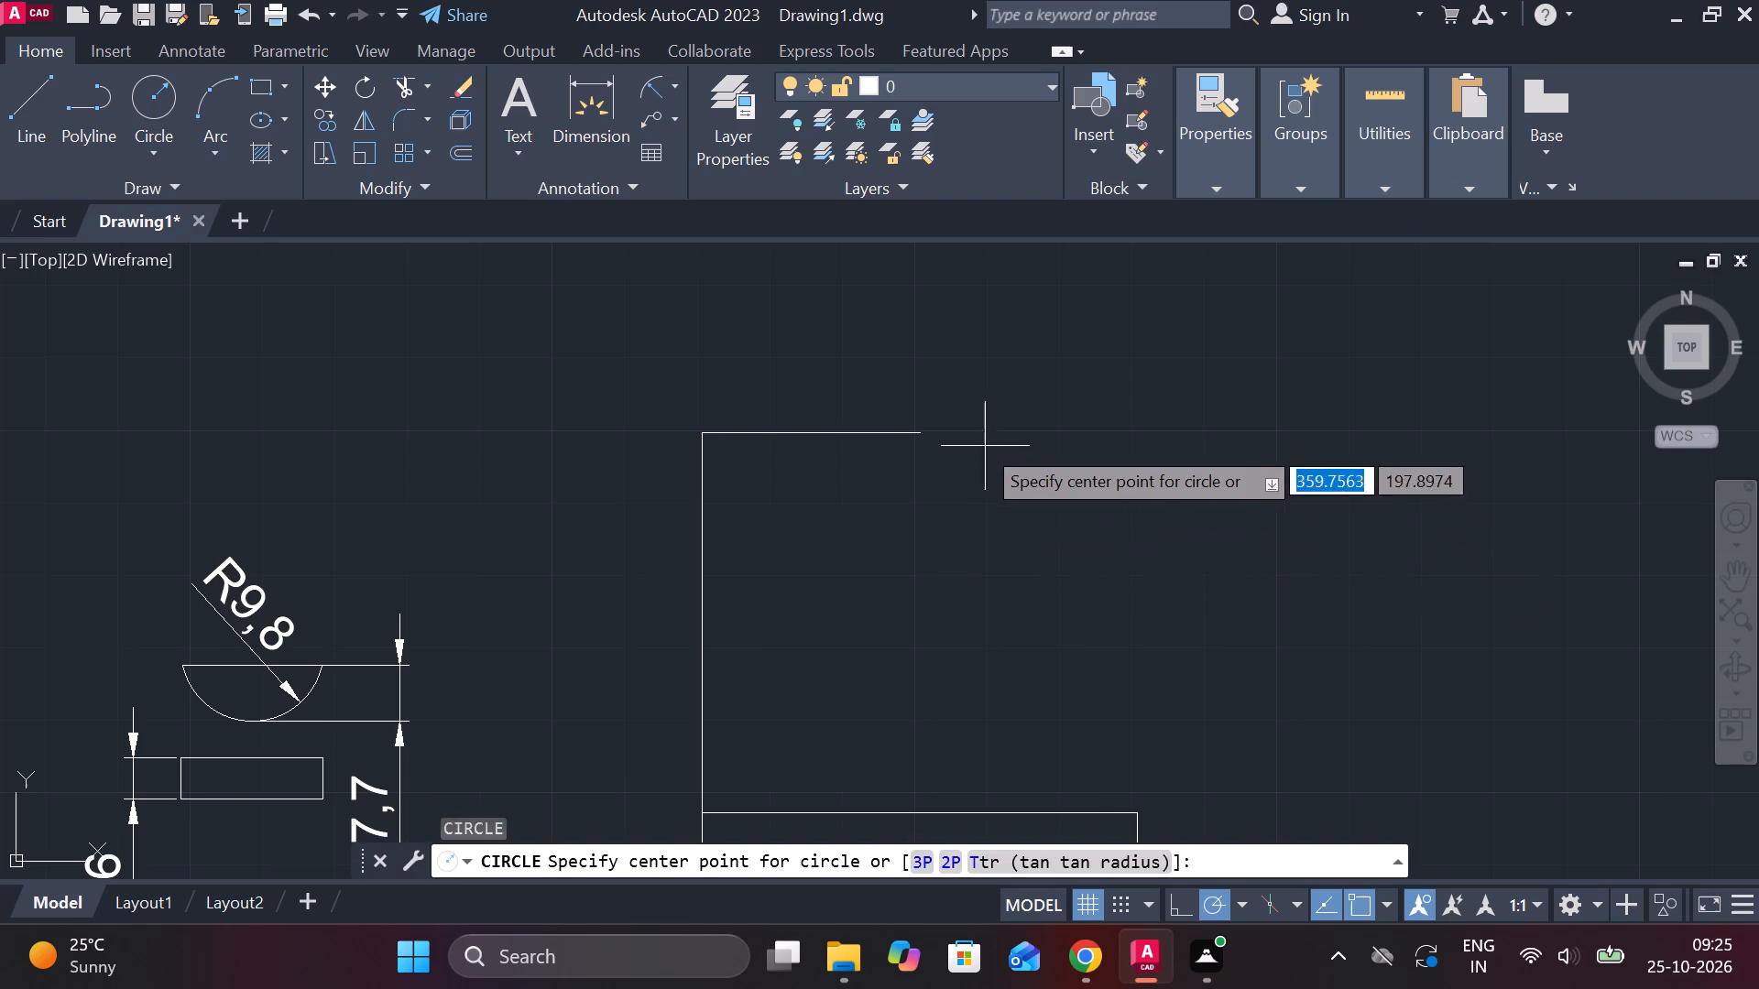
click(913, 439)
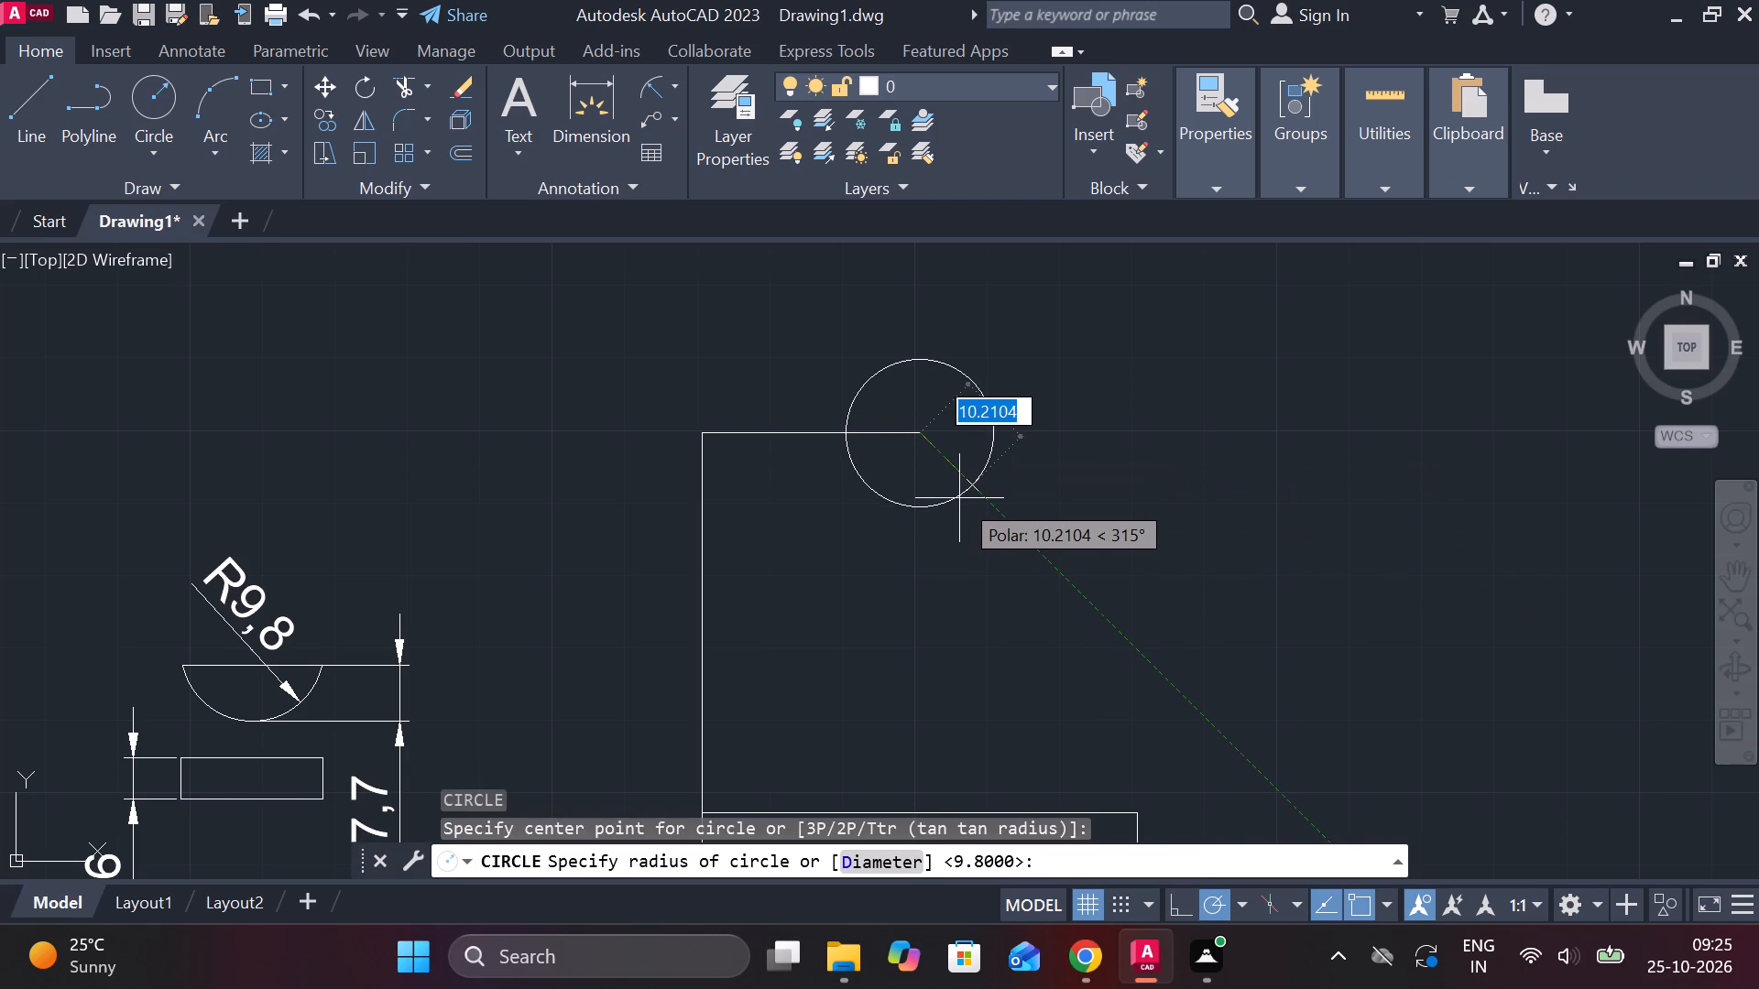
text(d 30)
key(Return)
text(c)
key(space)
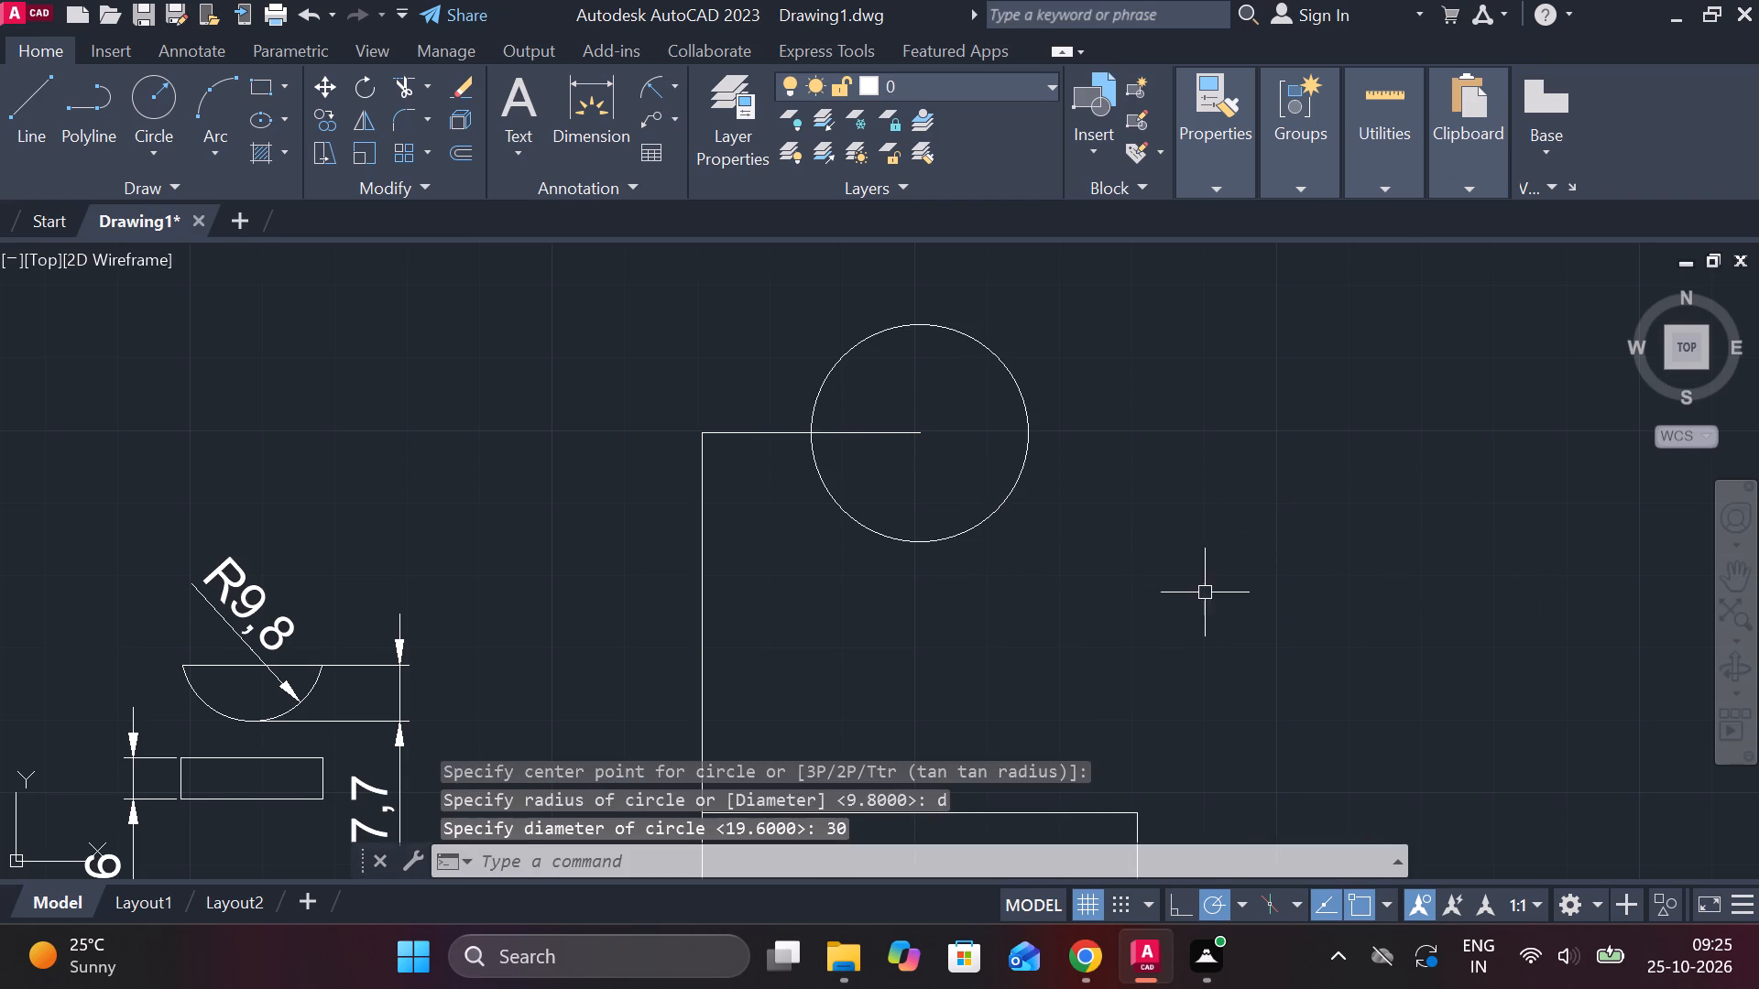
click(931, 434)
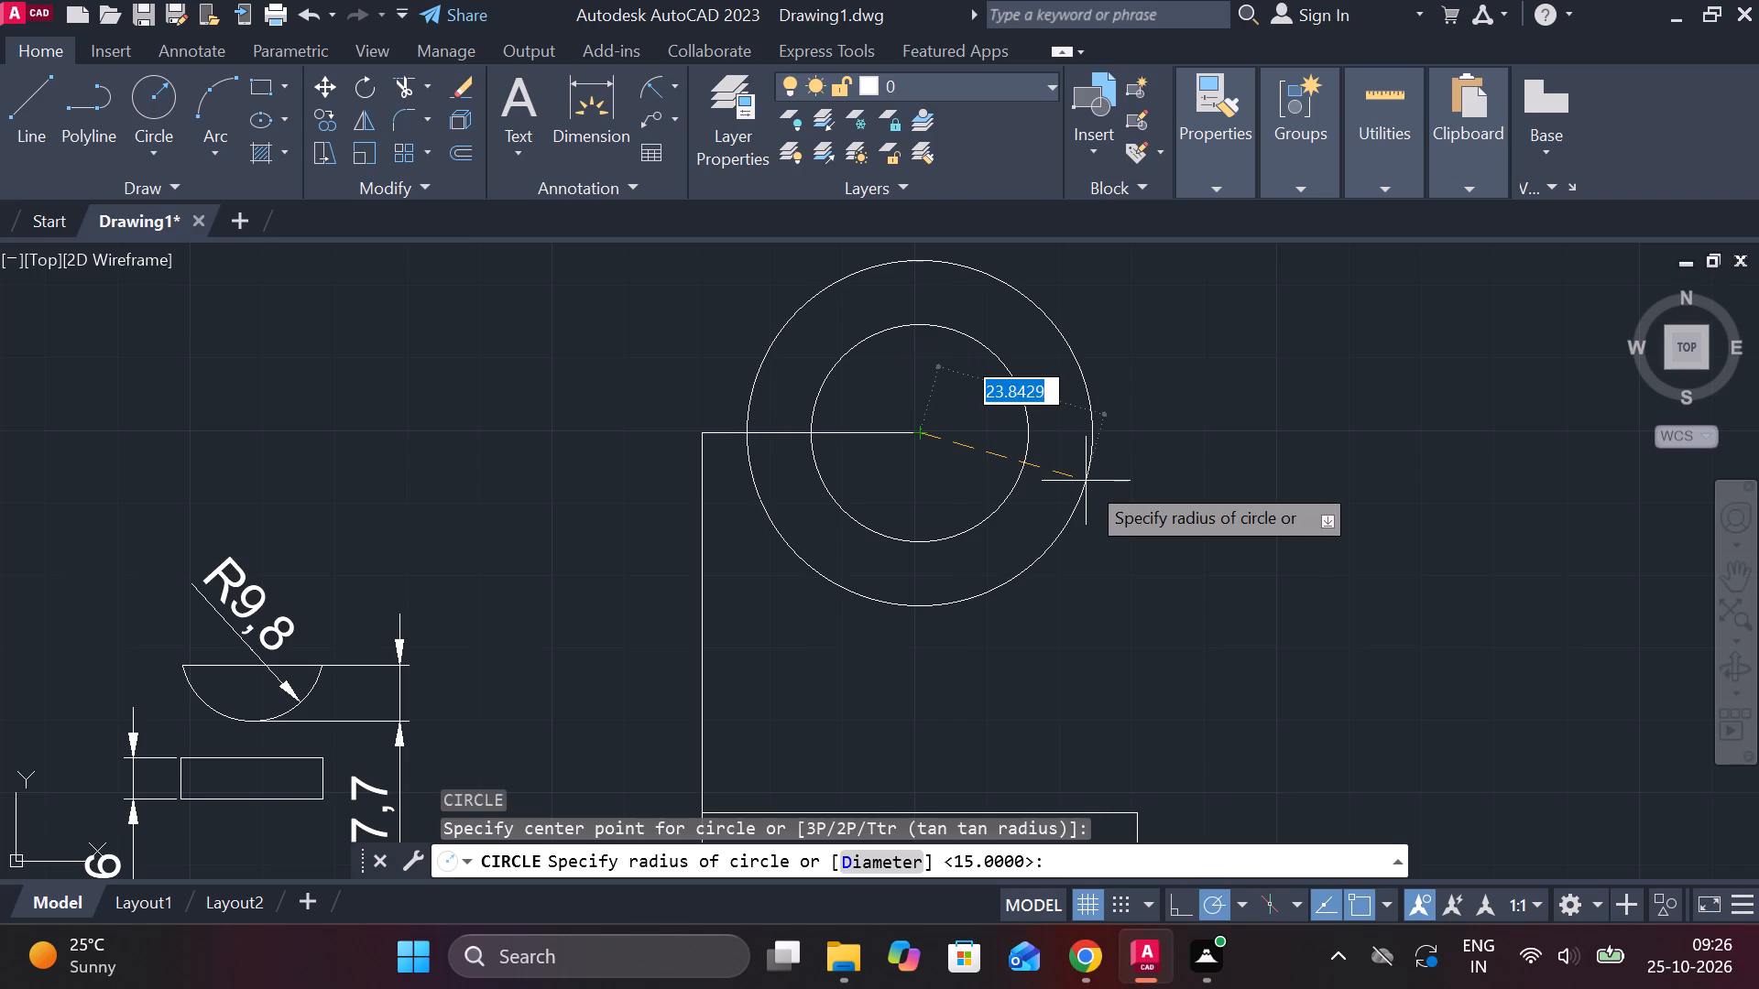
text(d 40)
key(Return)
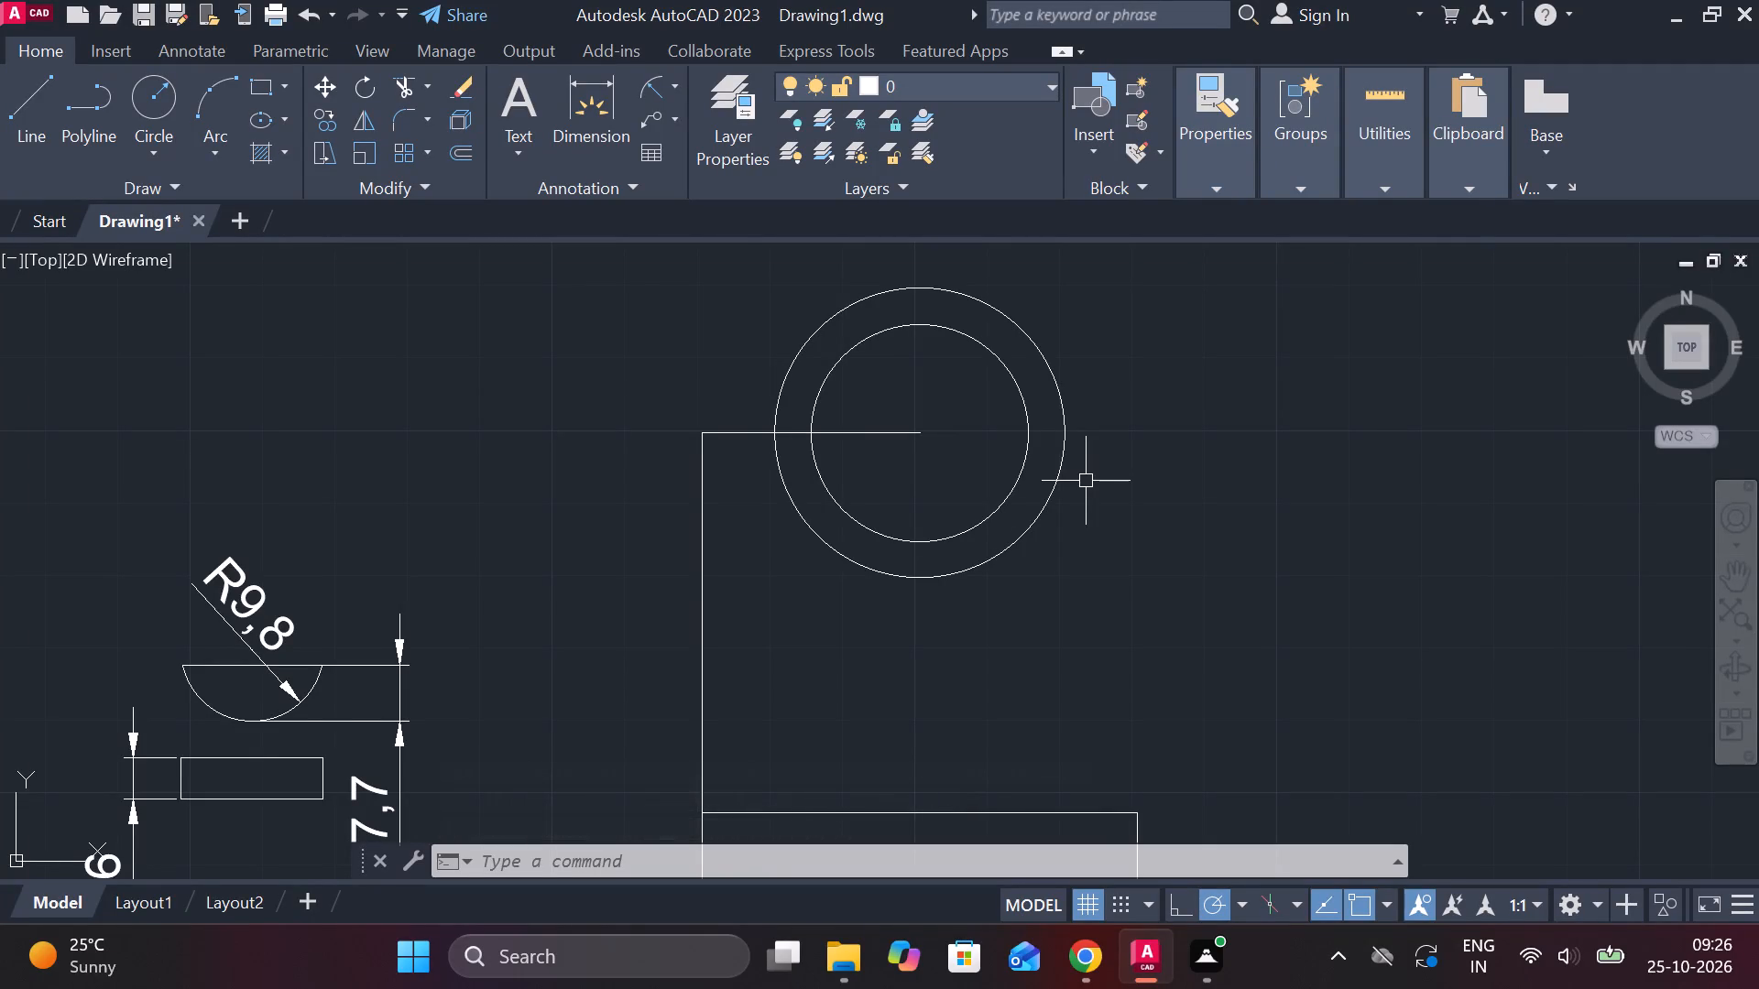
Erase the vertical and horizontal construction lines used to locate the circles.
scroll(1109, 513, down, 1)
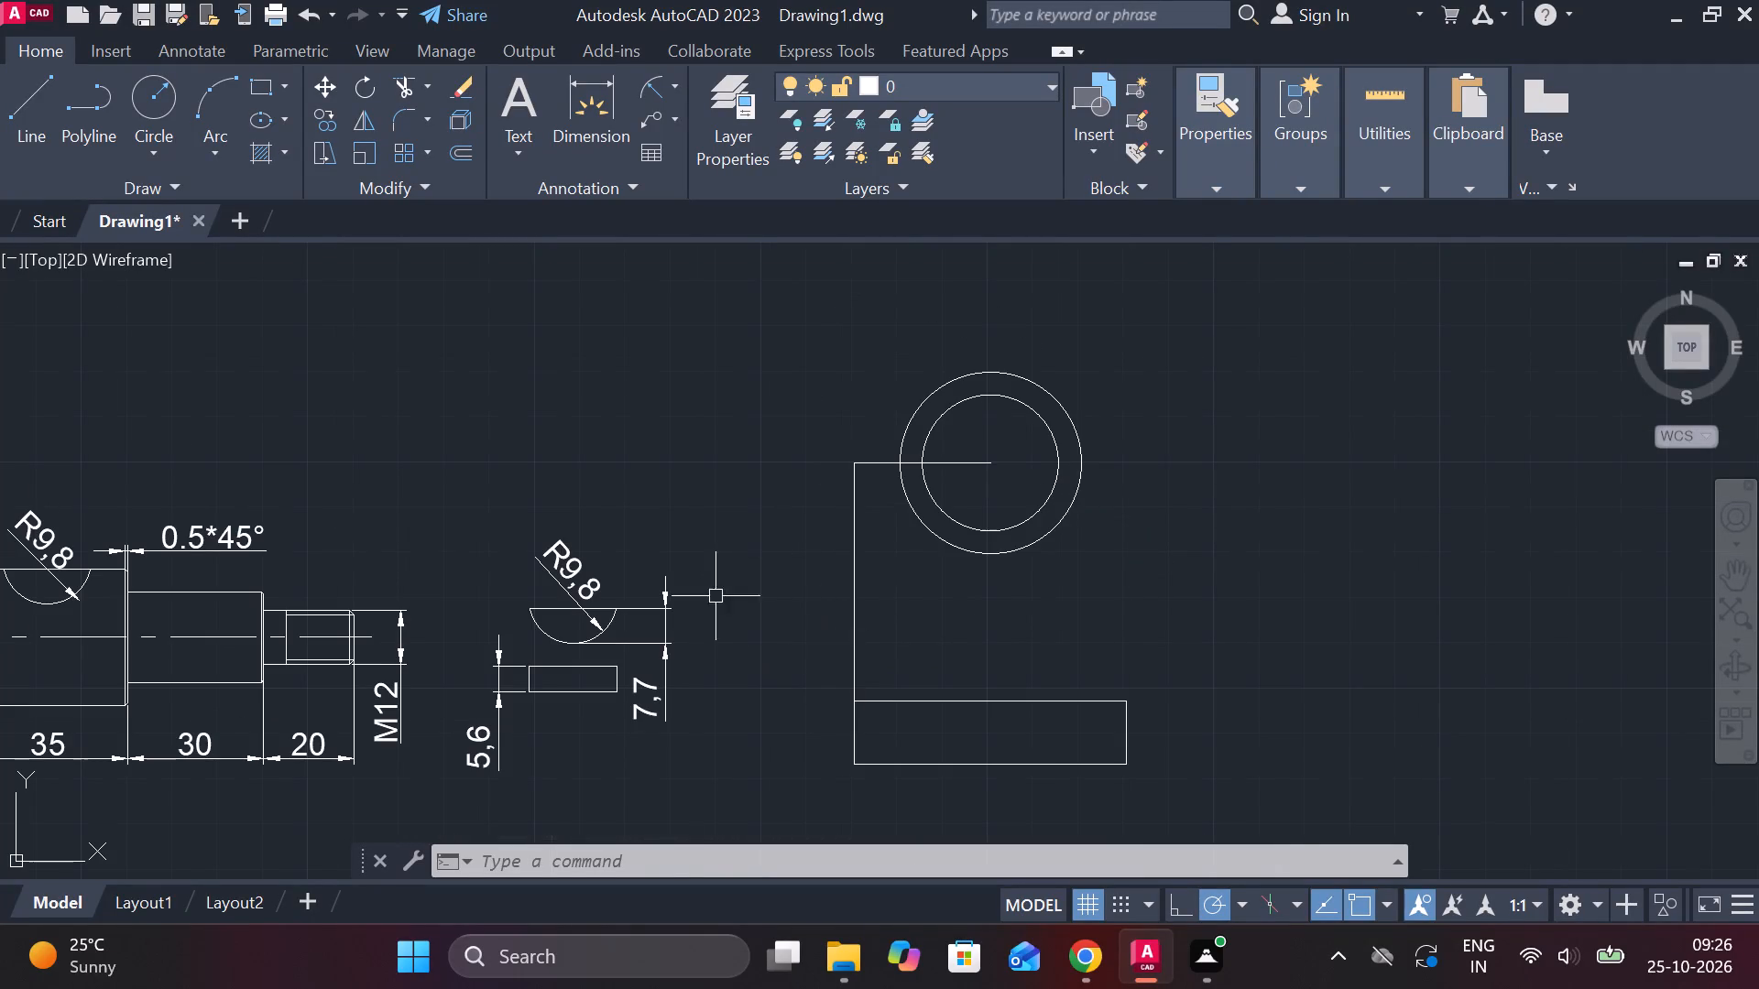
click(855, 554)
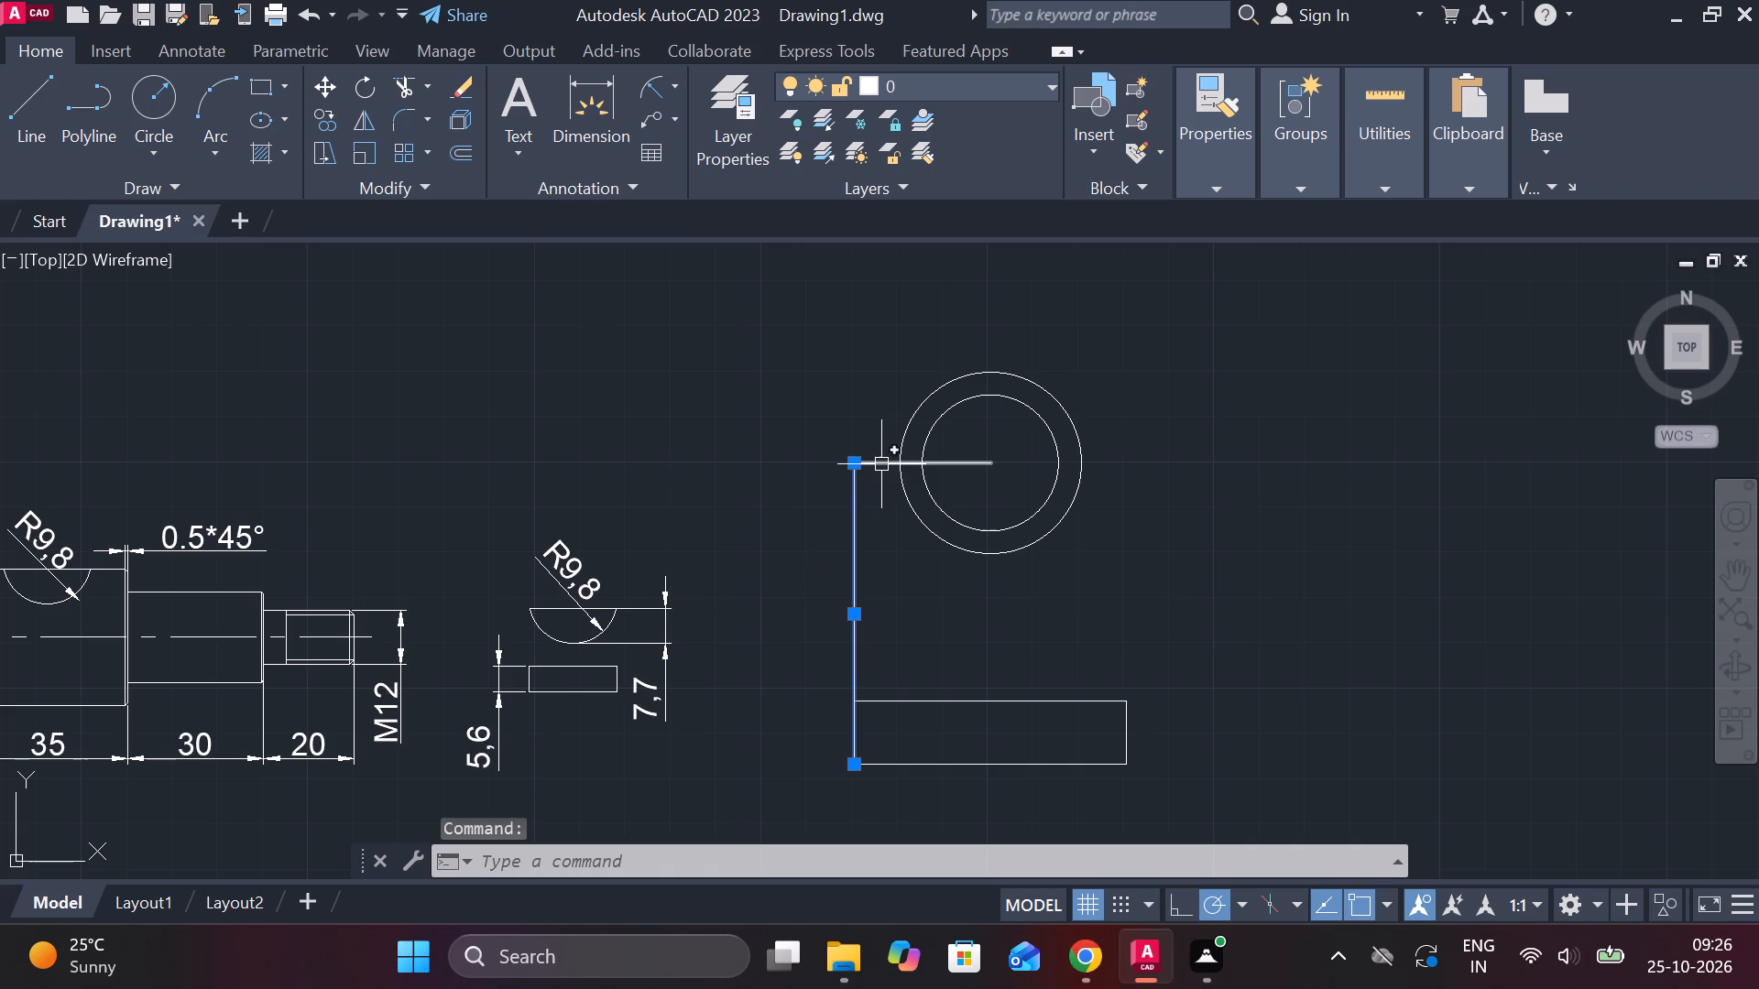
click(883, 462)
text(e)
key(space)
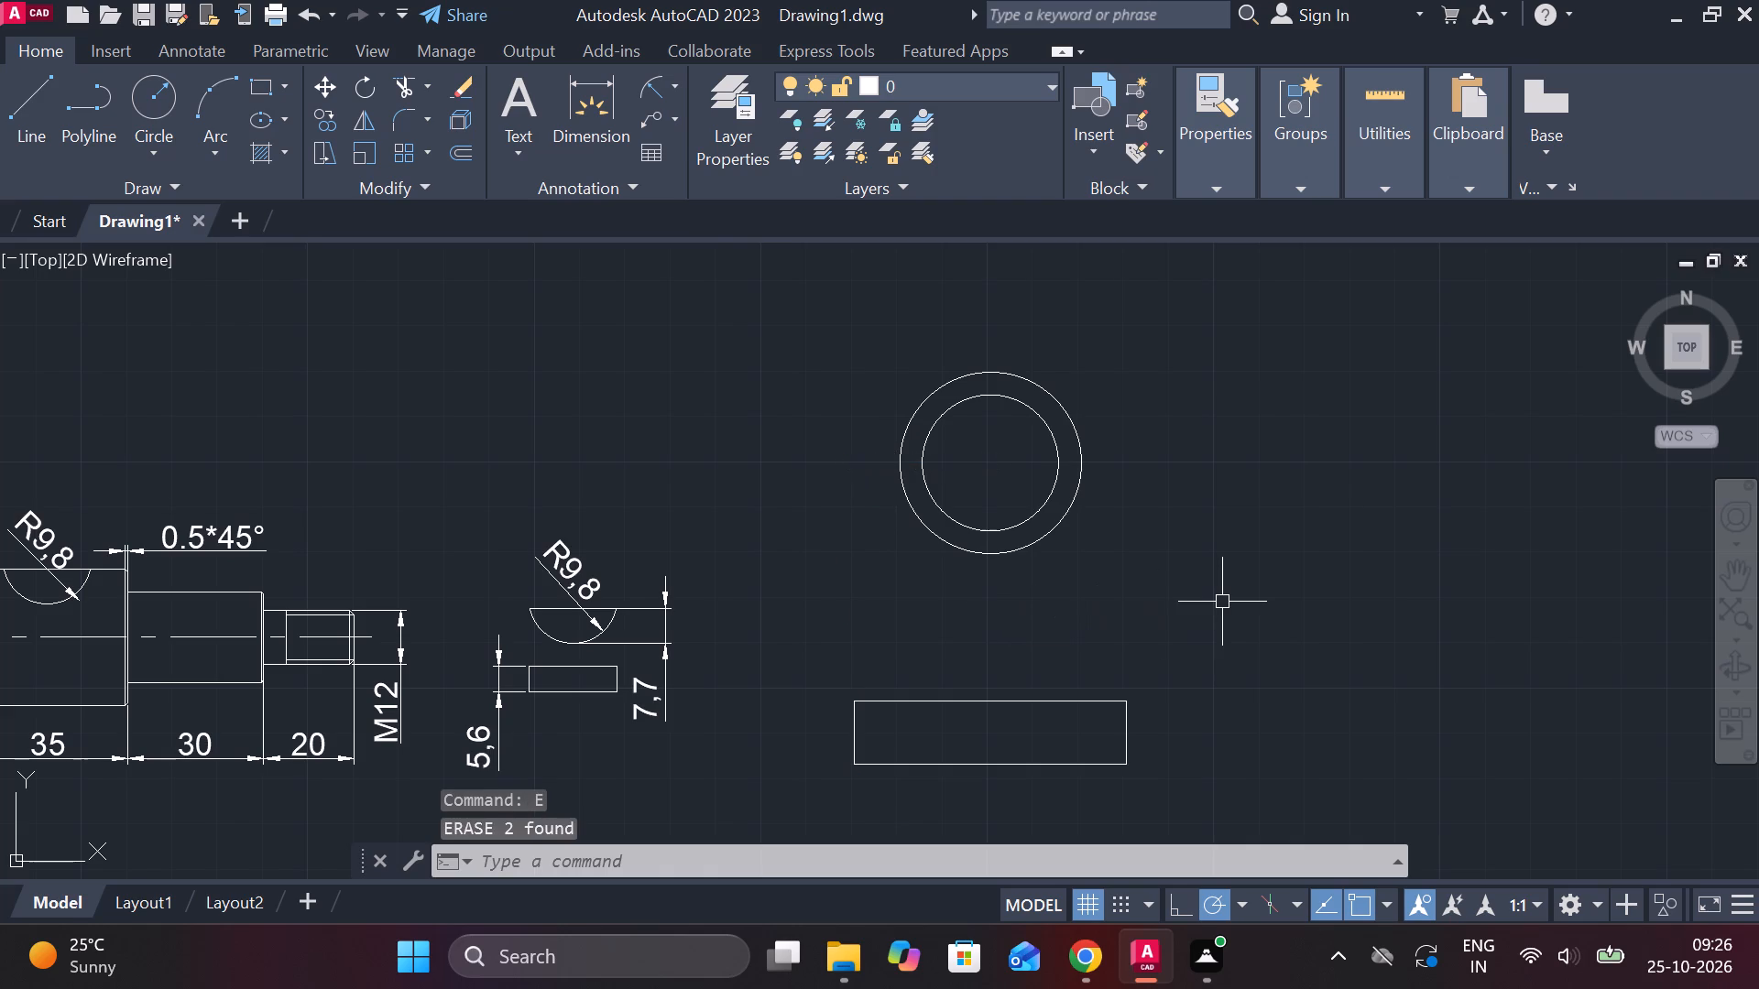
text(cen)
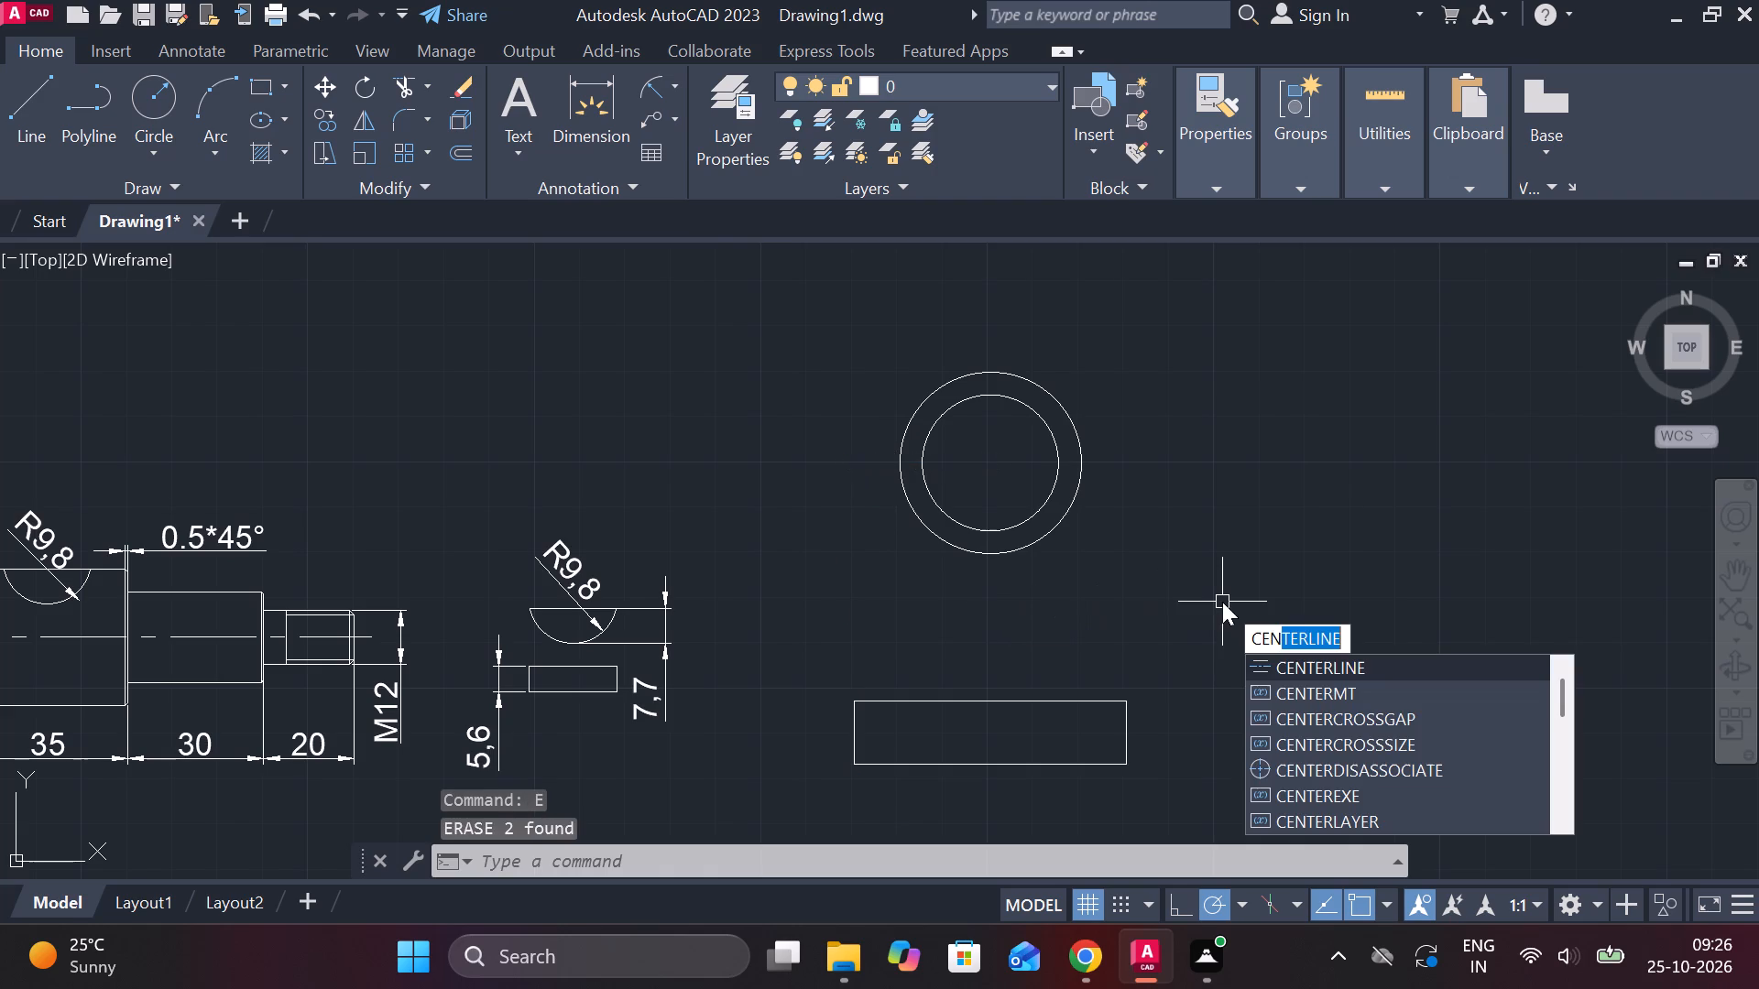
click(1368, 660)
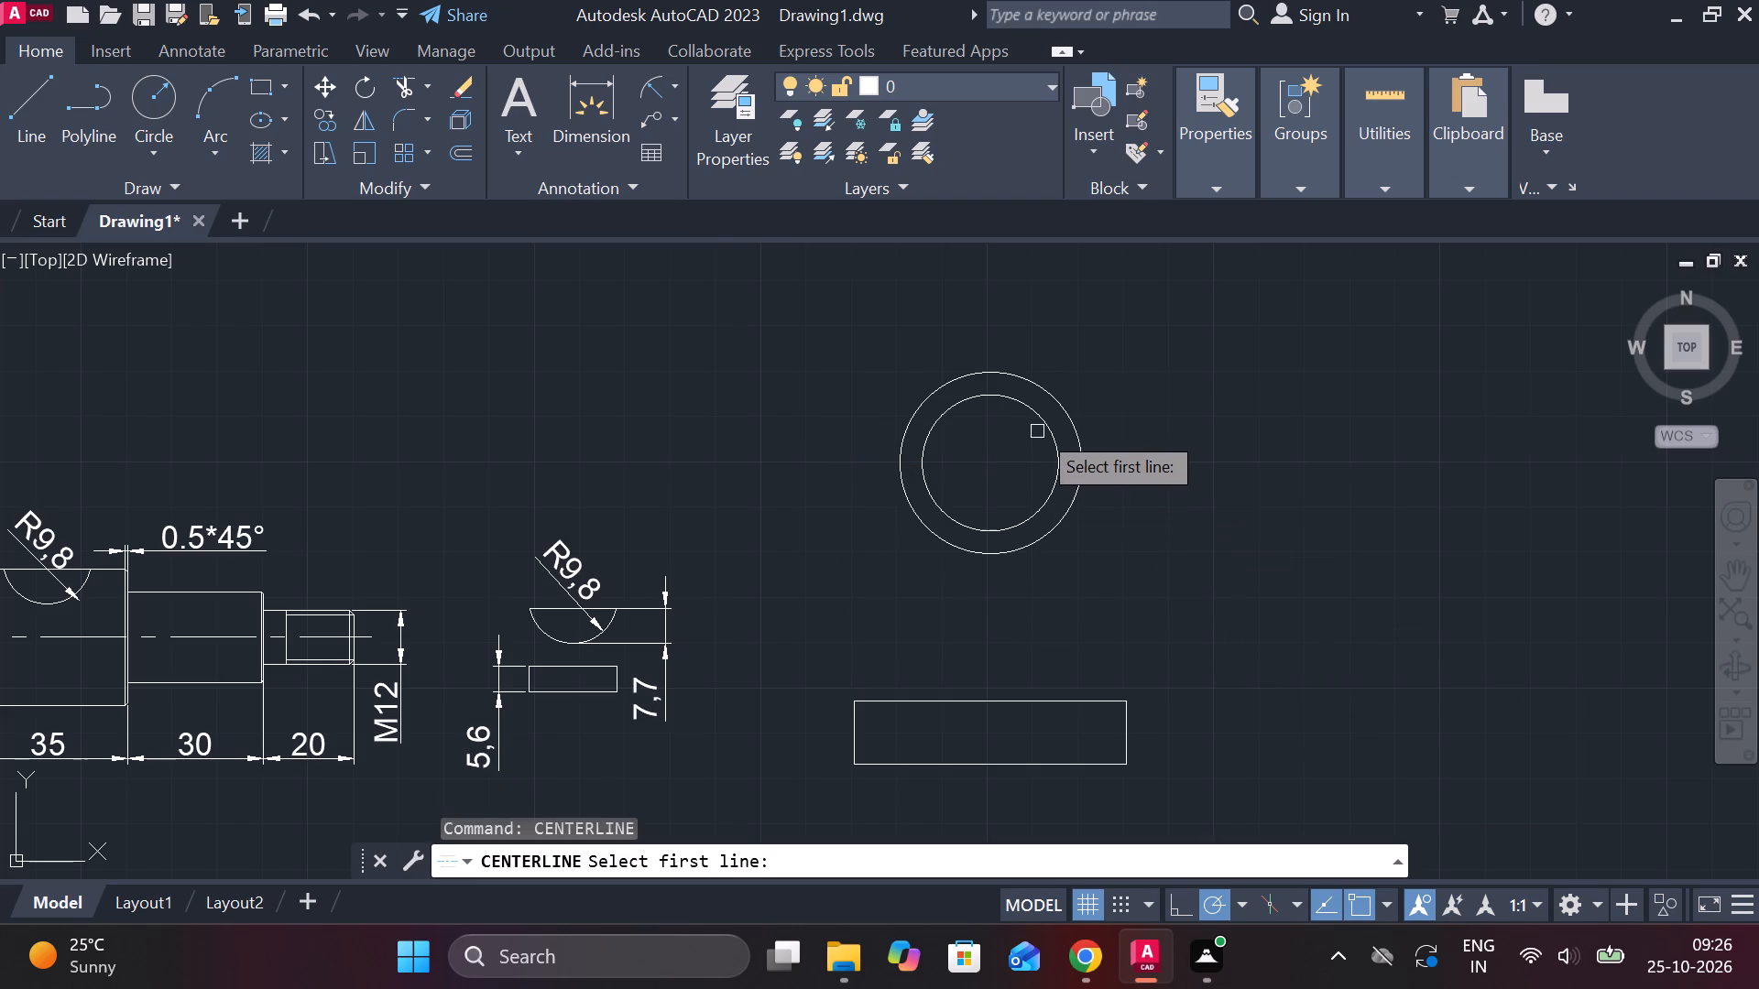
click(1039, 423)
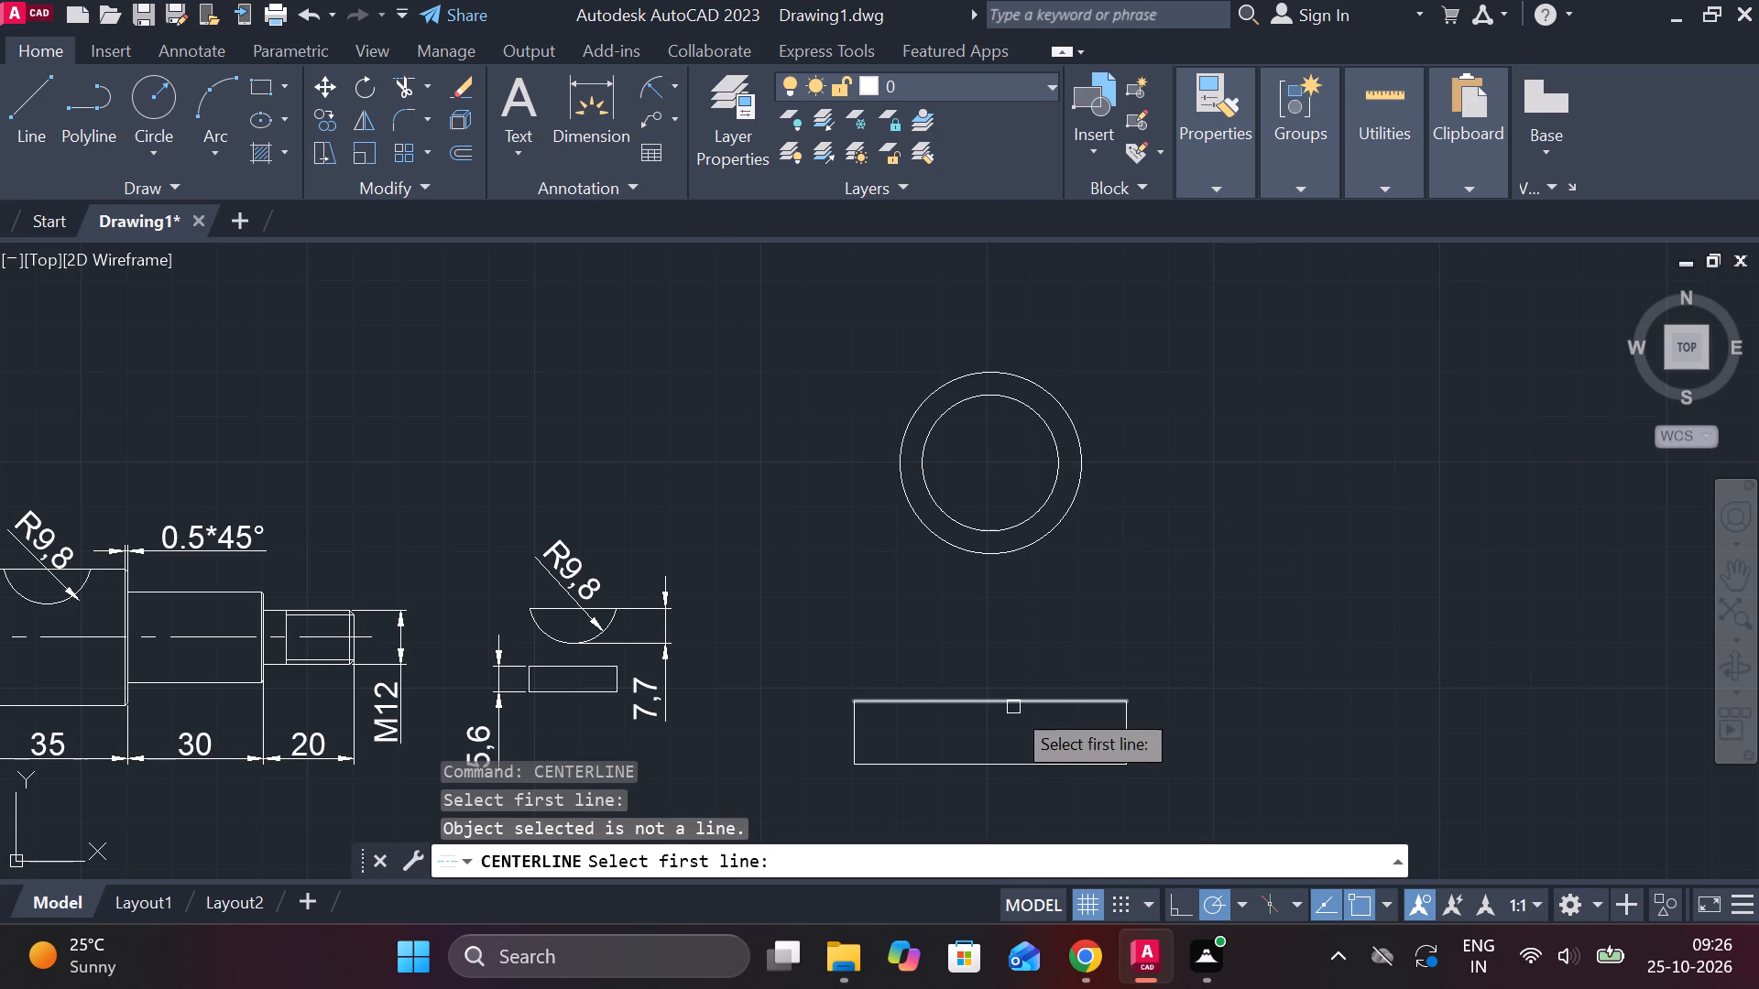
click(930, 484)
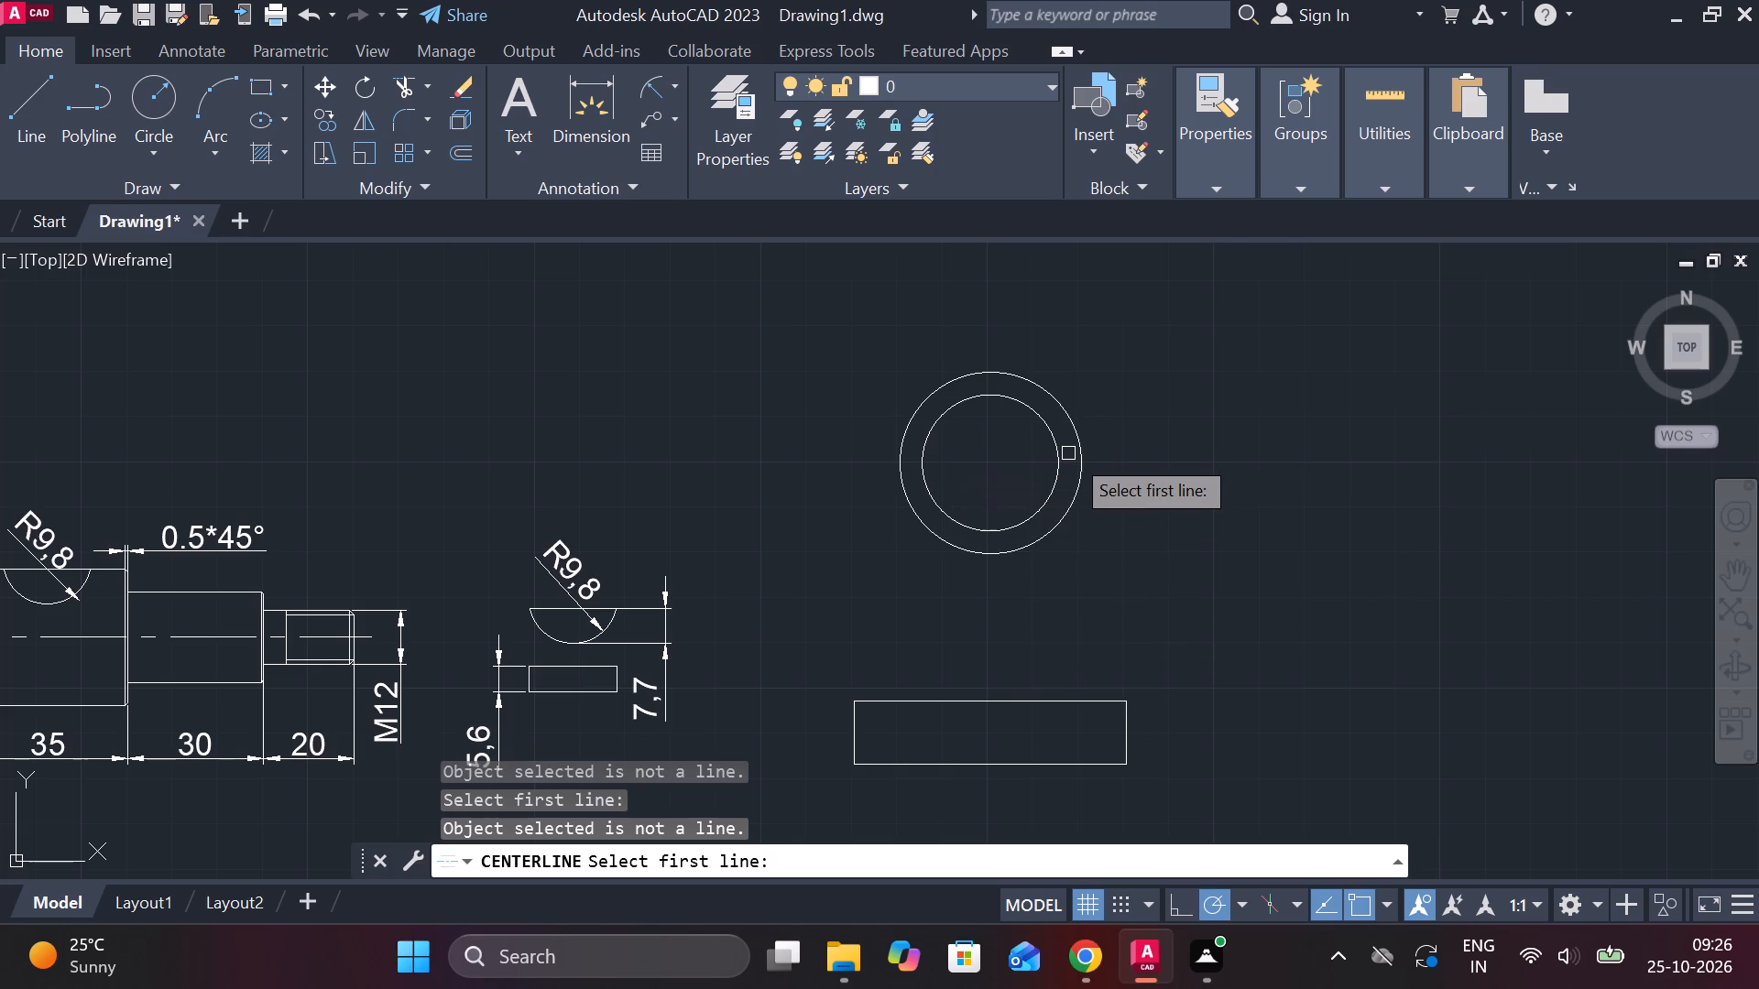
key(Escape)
Add a vertical centerline to the 60 by 14 rectangle, midway between its two short sides.
text(ce)
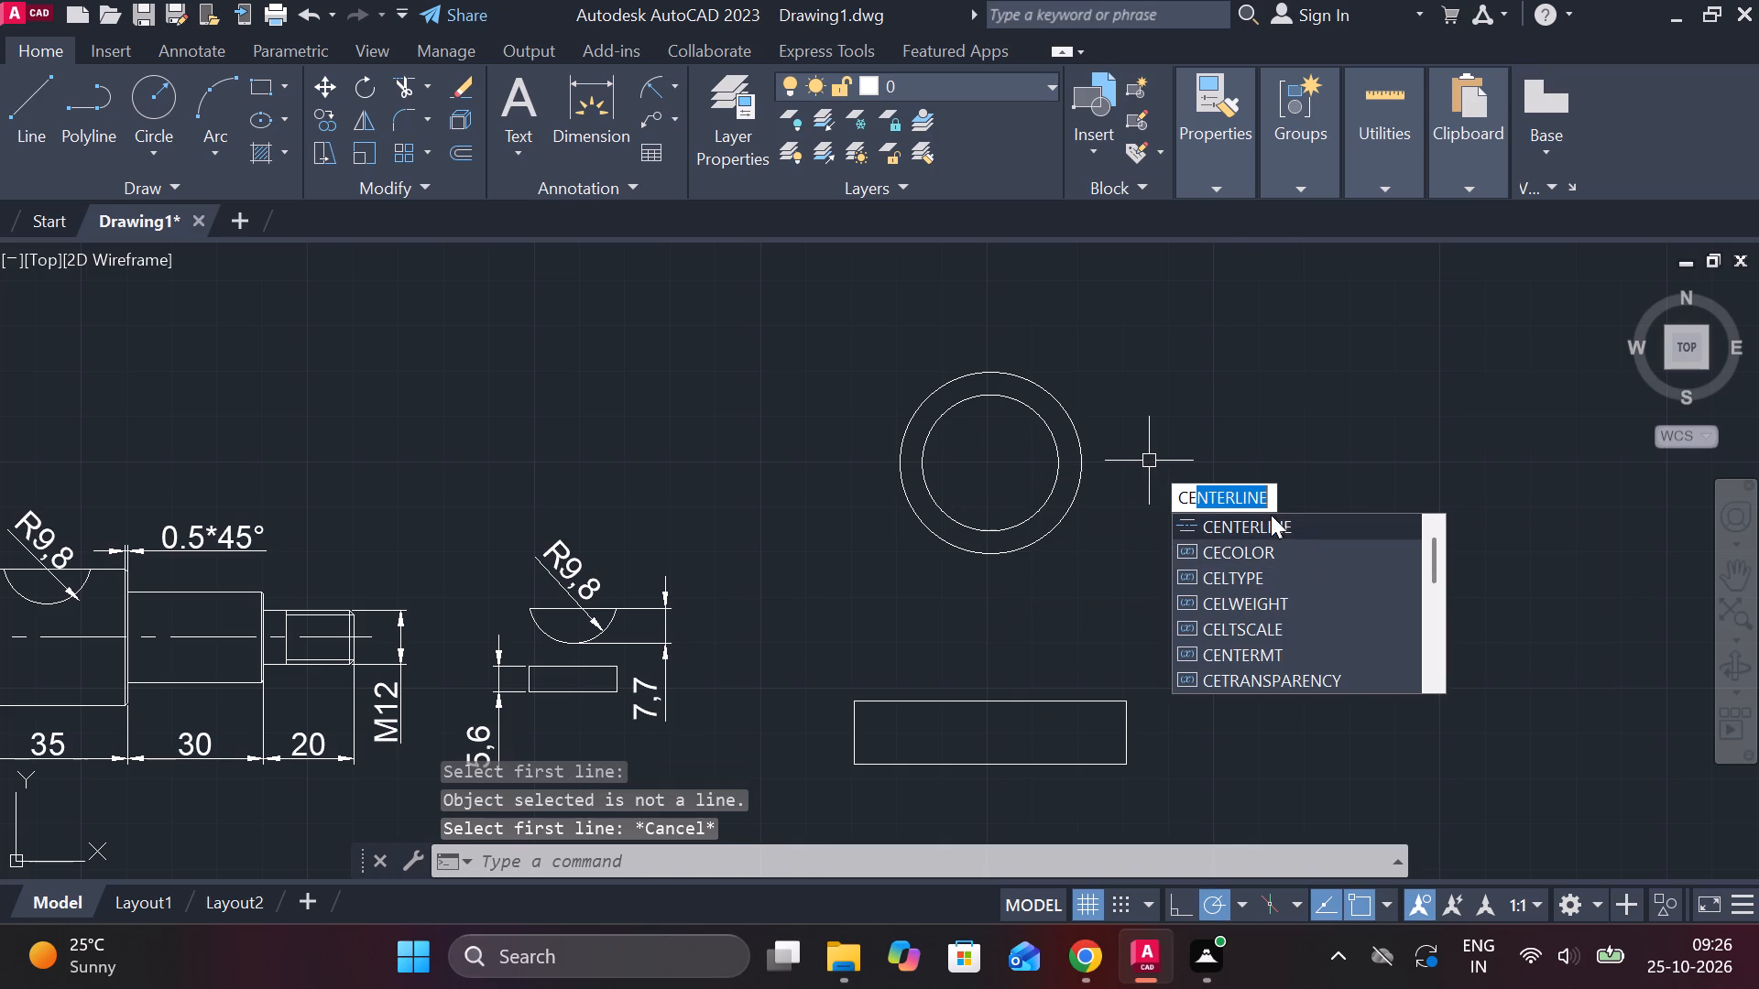
click(1271, 515)
click(1127, 739)
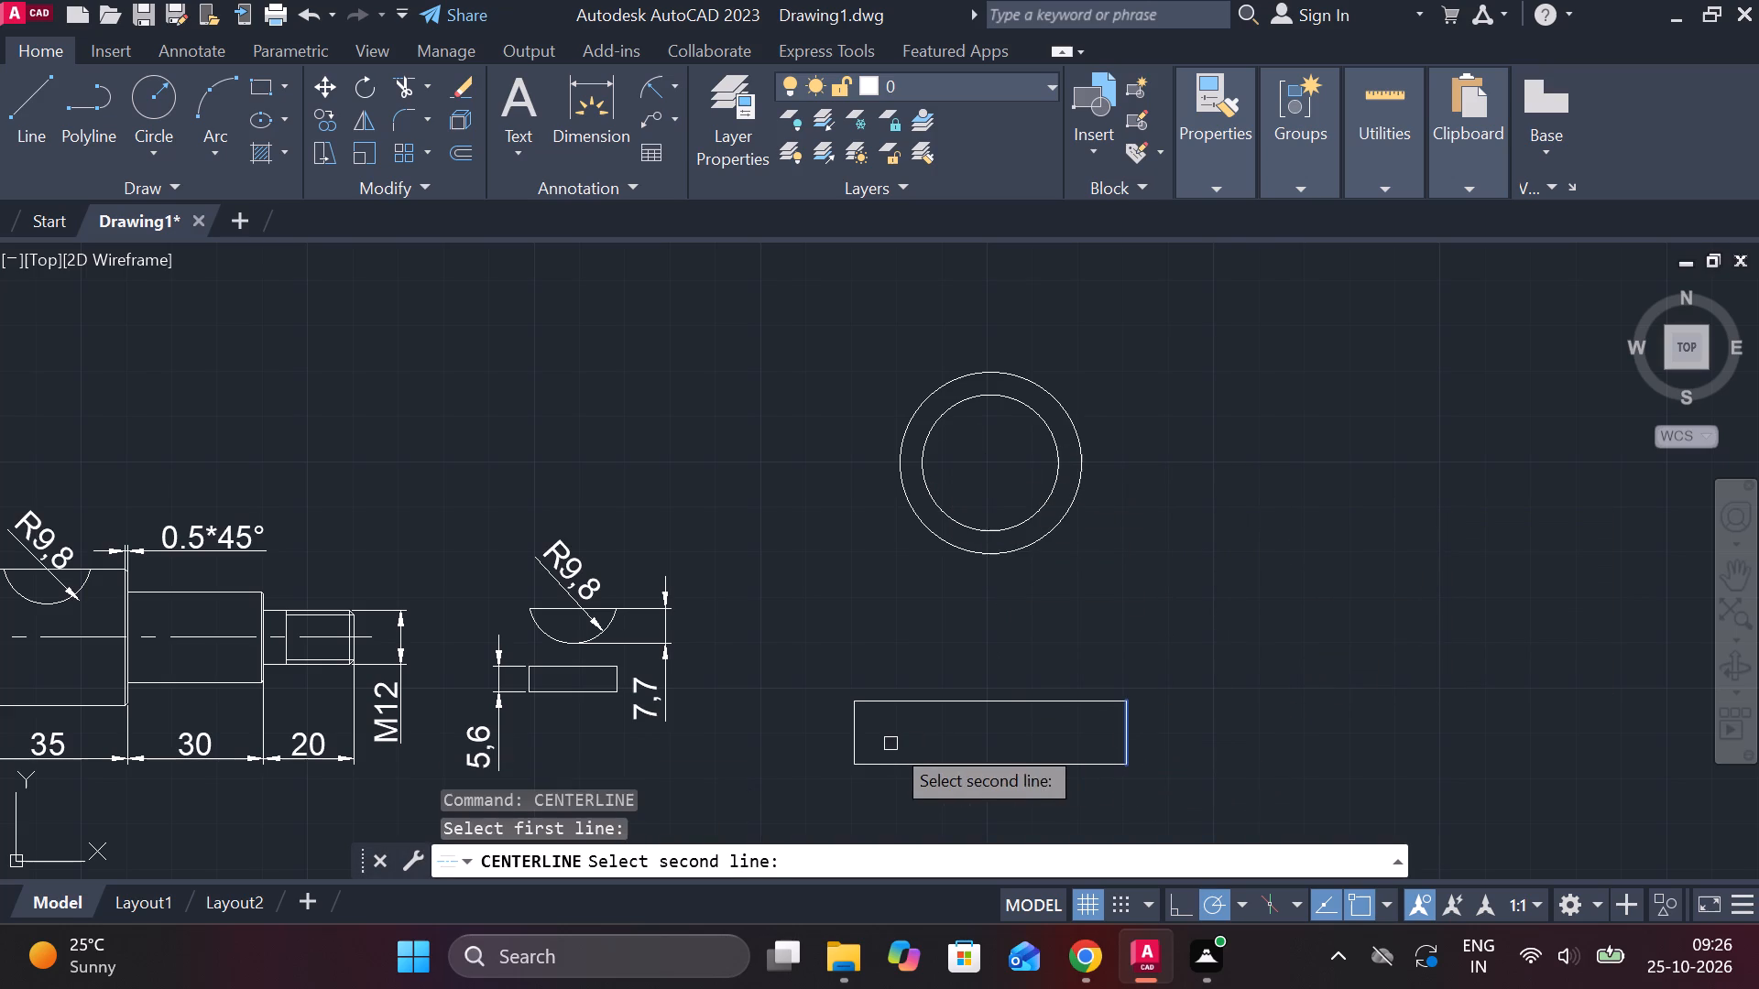
click(859, 744)
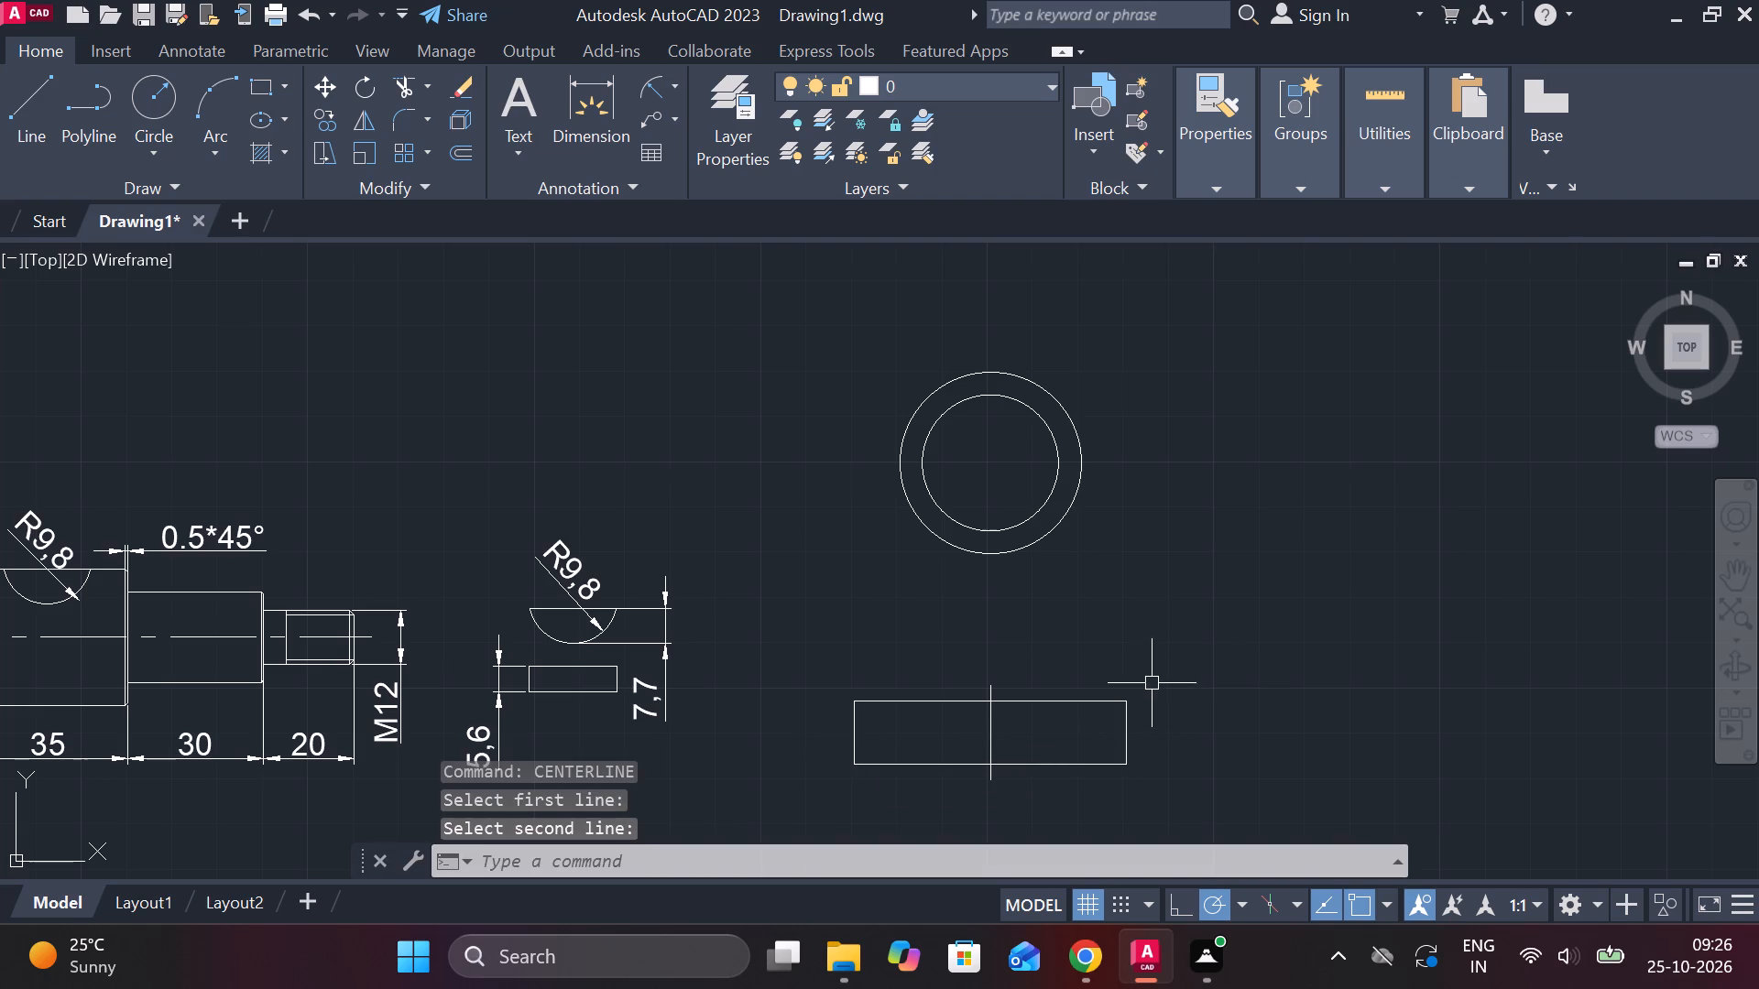
key(Escape)
Extend the base rectangle's vertical centerline upward through both concentric circles to just above the outer circle.
click(993, 728)
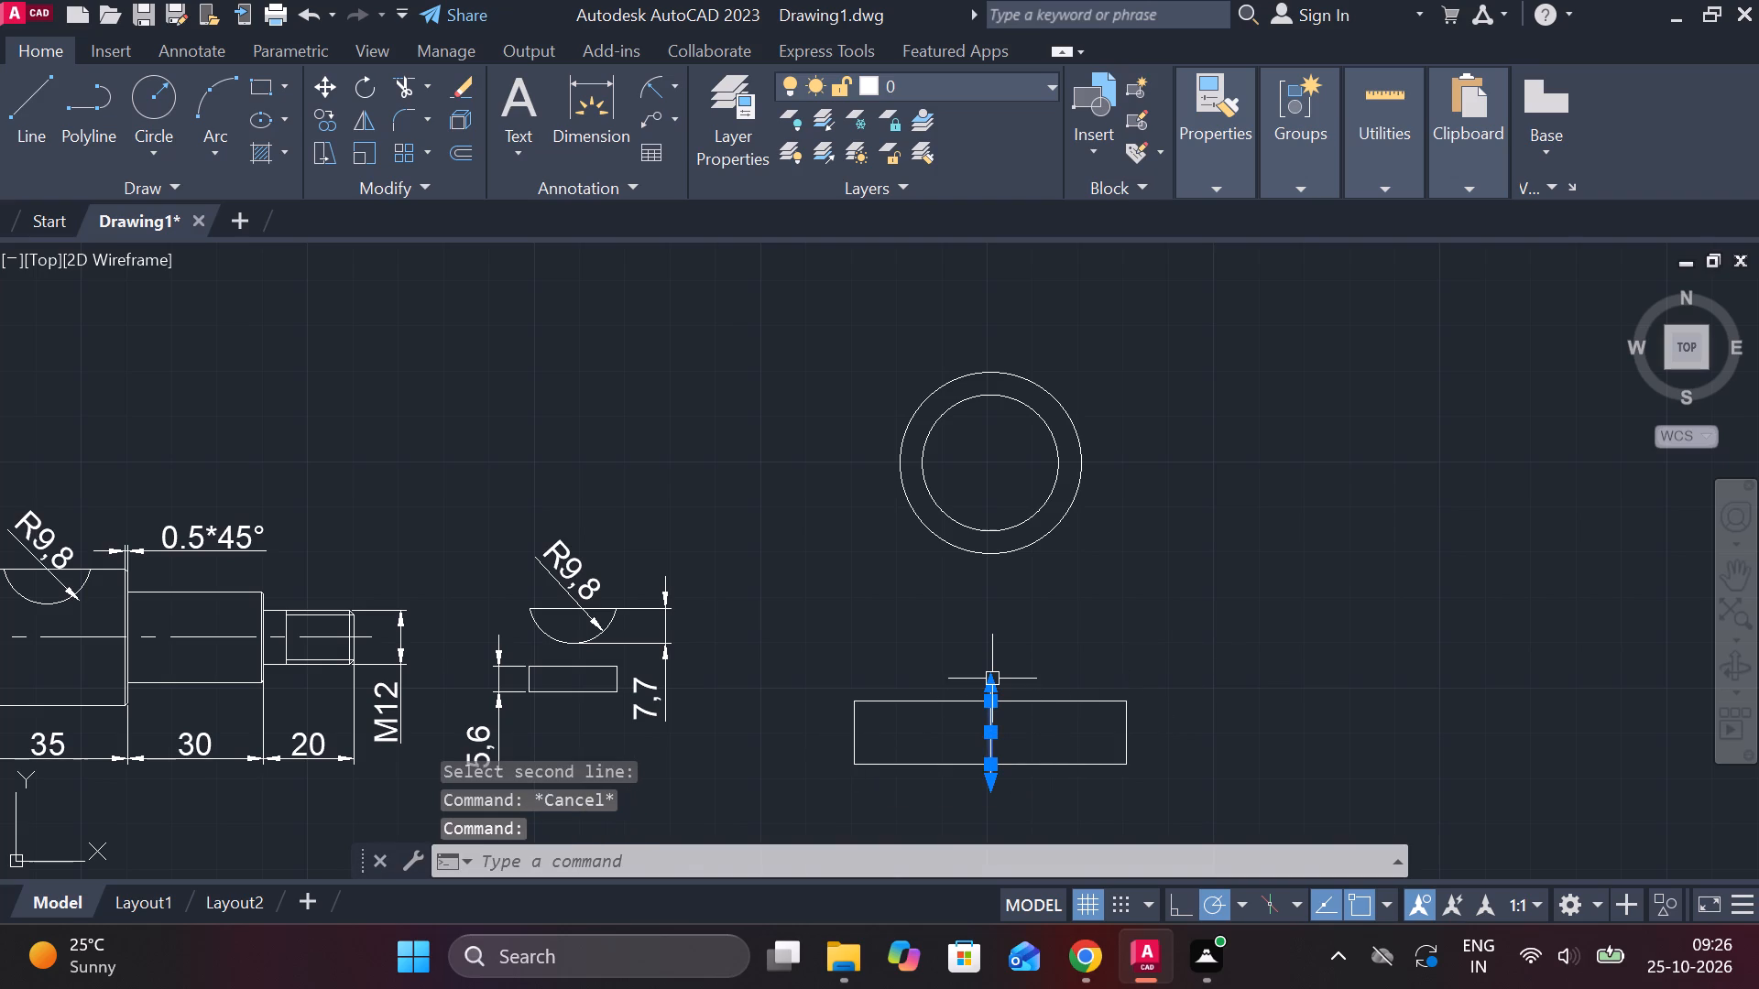
click(991, 679)
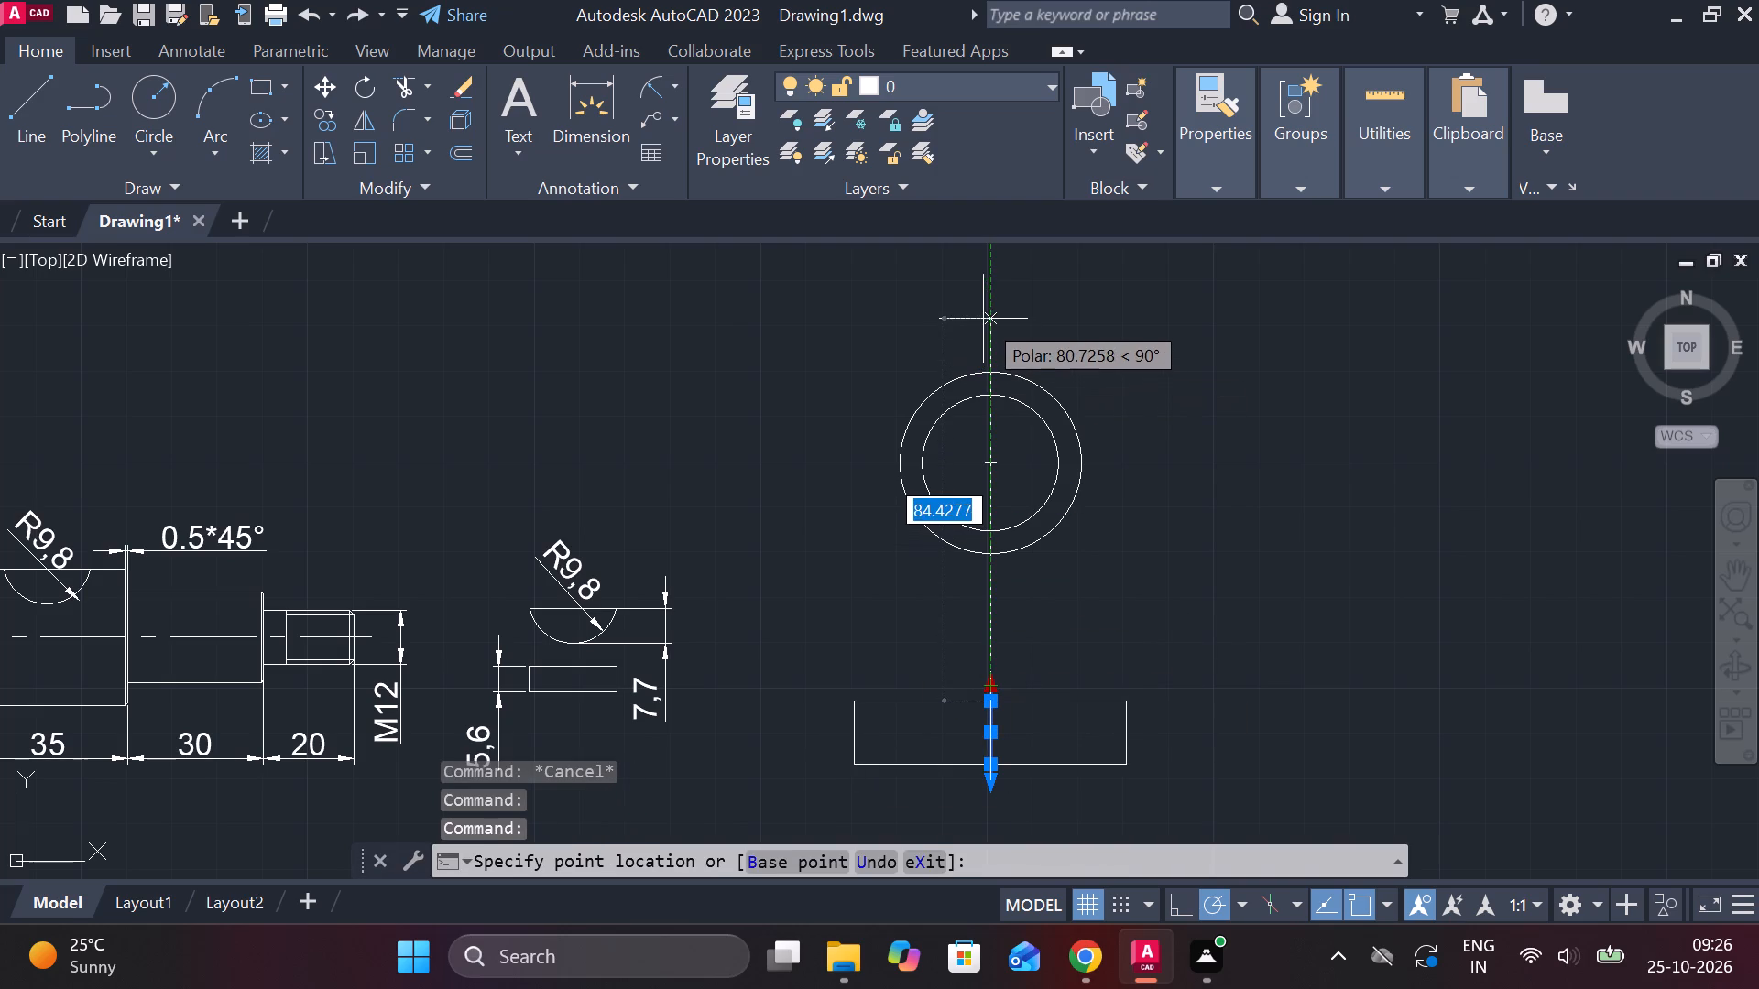
click(983, 319)
key(Escape)
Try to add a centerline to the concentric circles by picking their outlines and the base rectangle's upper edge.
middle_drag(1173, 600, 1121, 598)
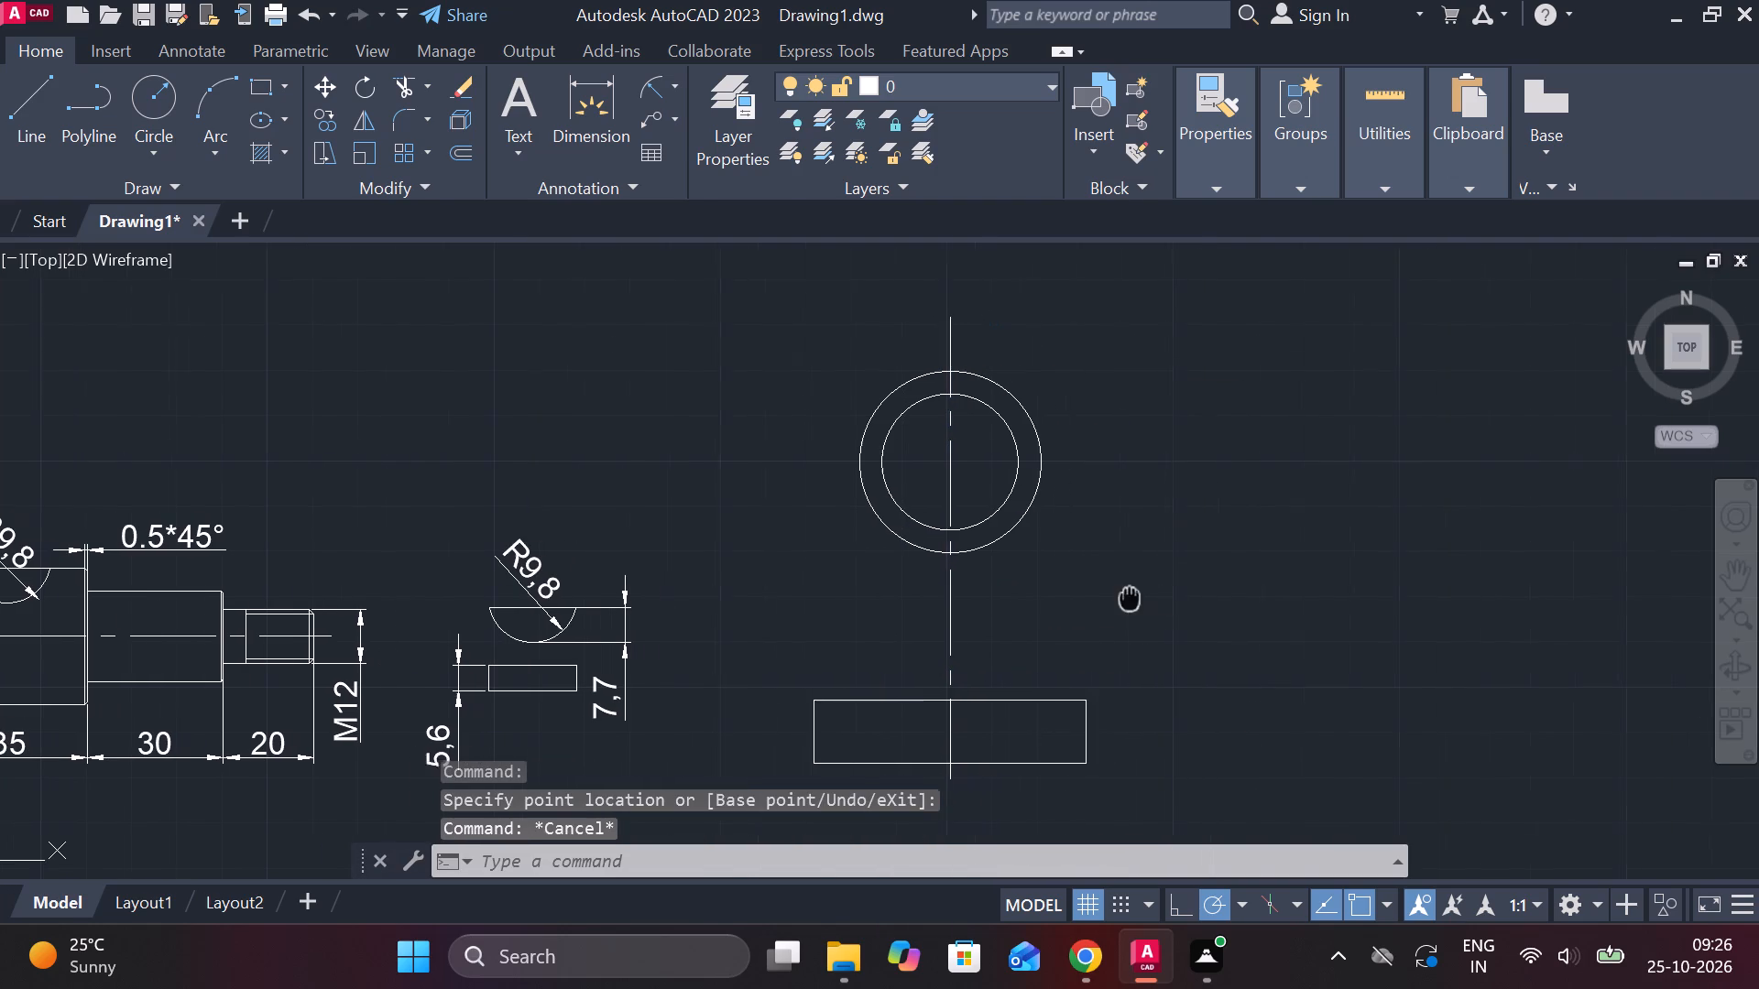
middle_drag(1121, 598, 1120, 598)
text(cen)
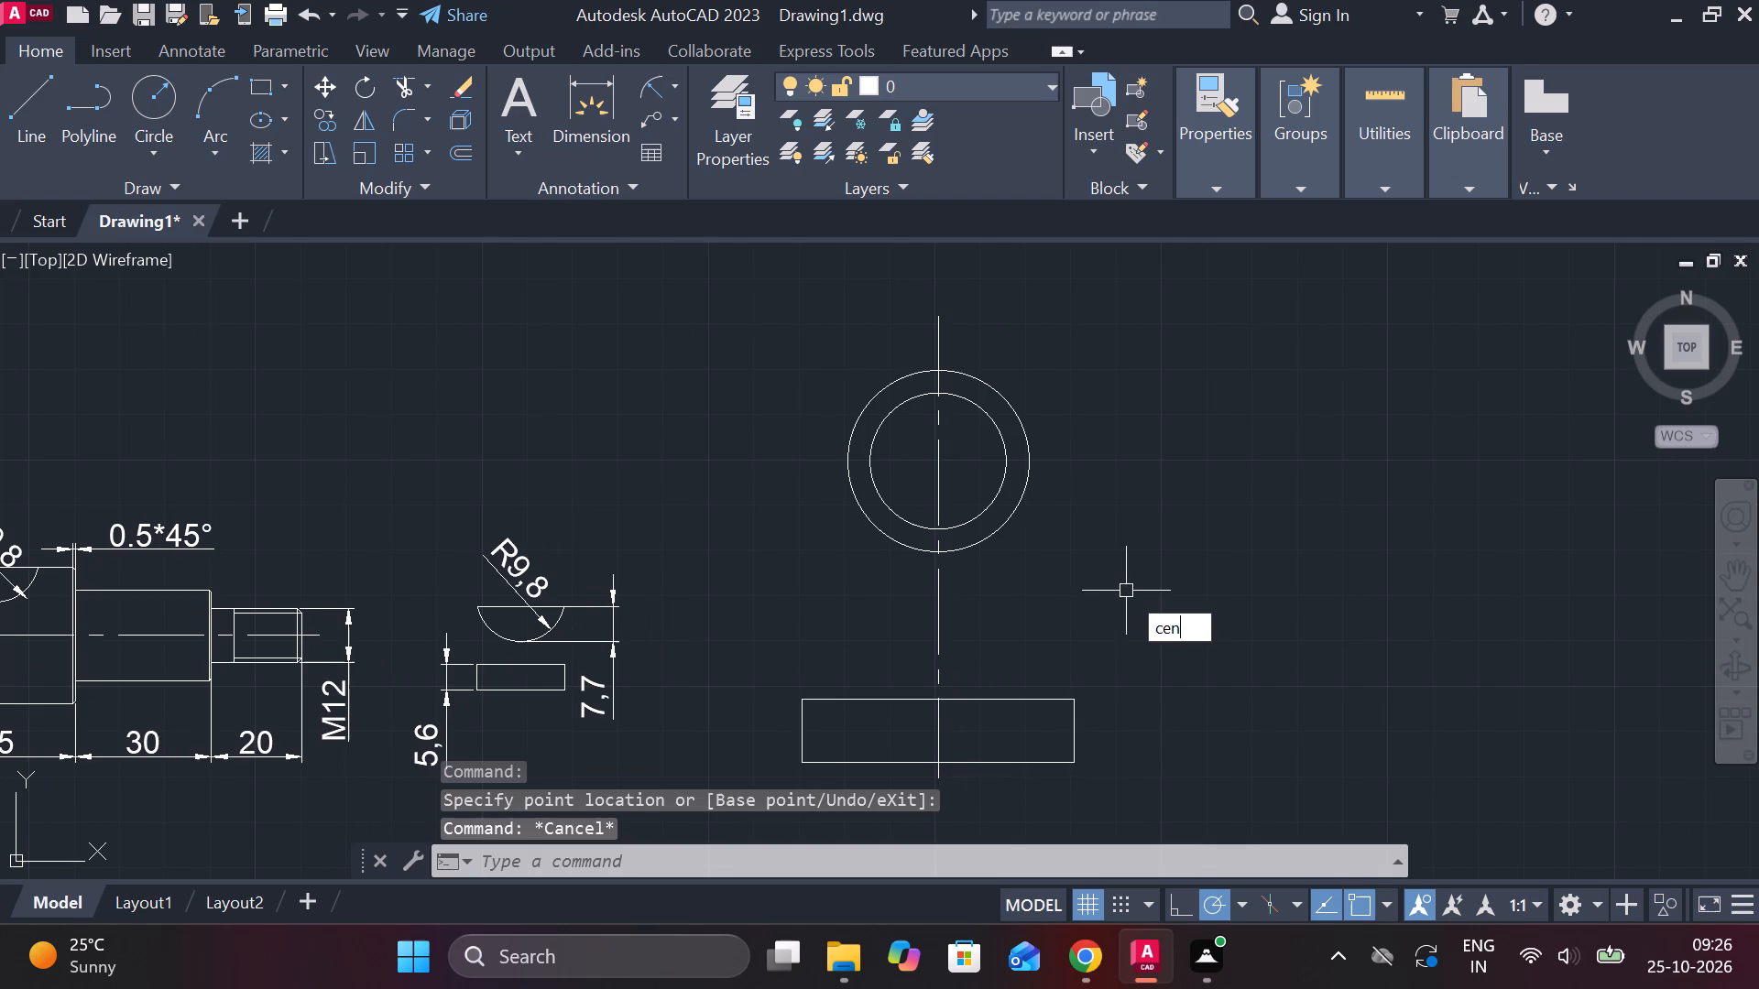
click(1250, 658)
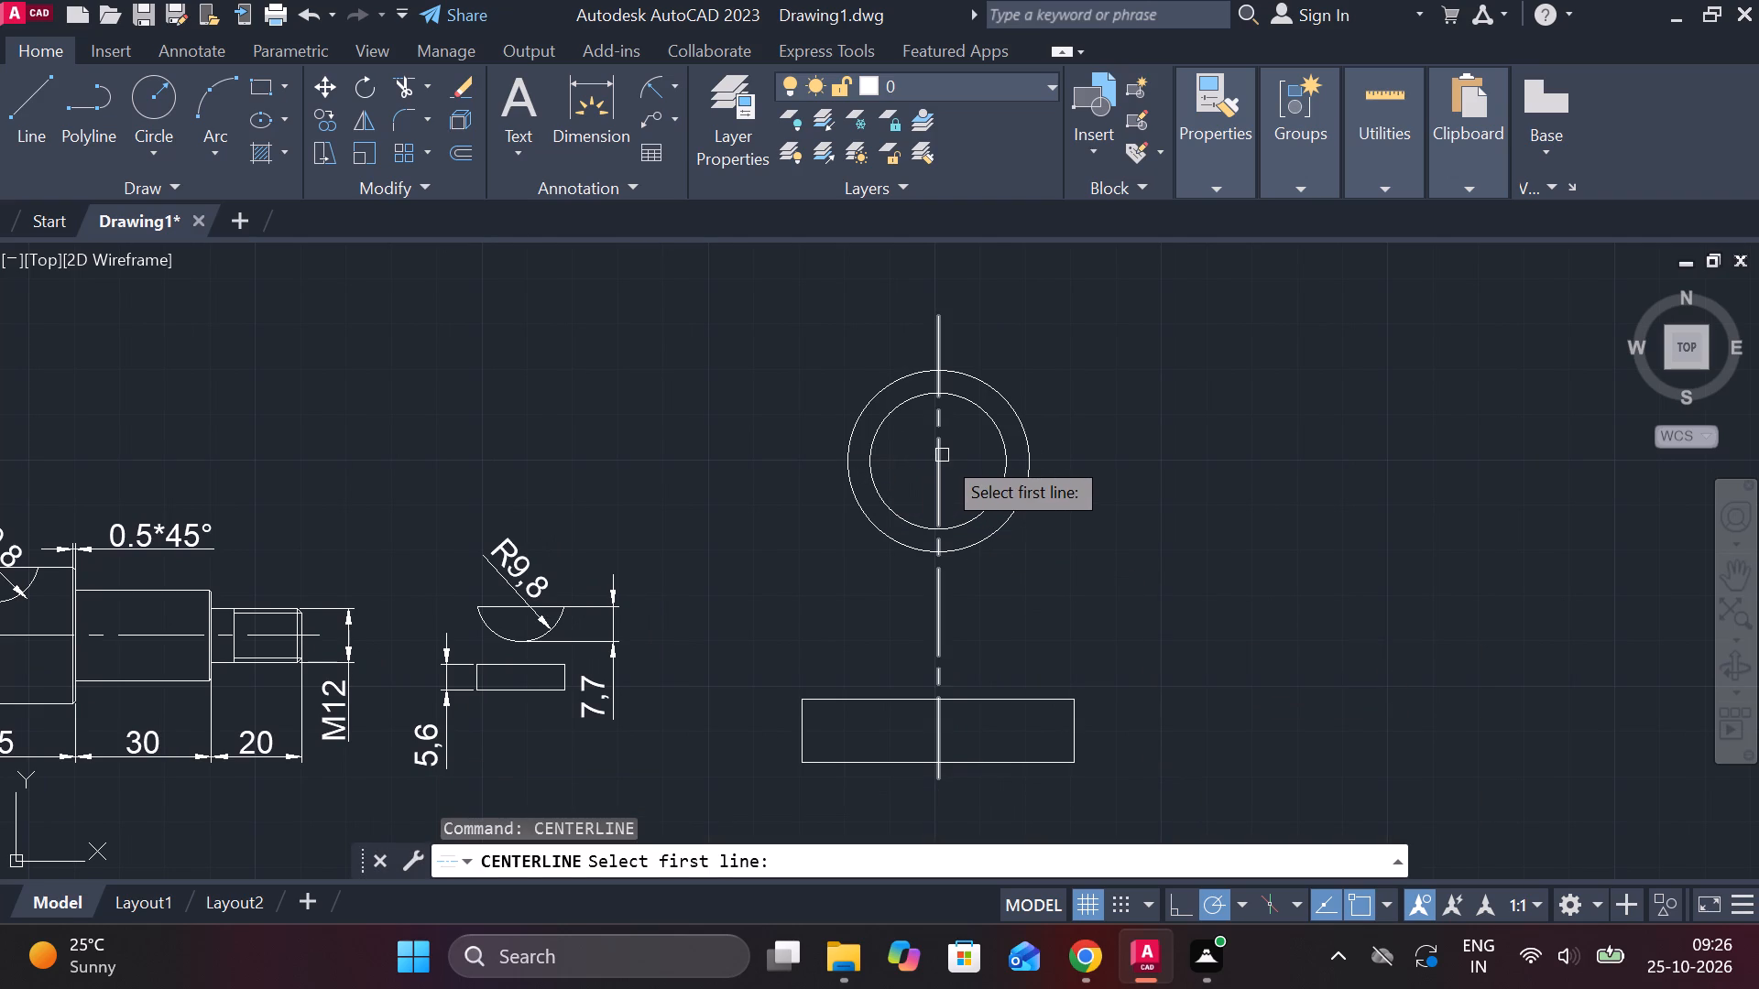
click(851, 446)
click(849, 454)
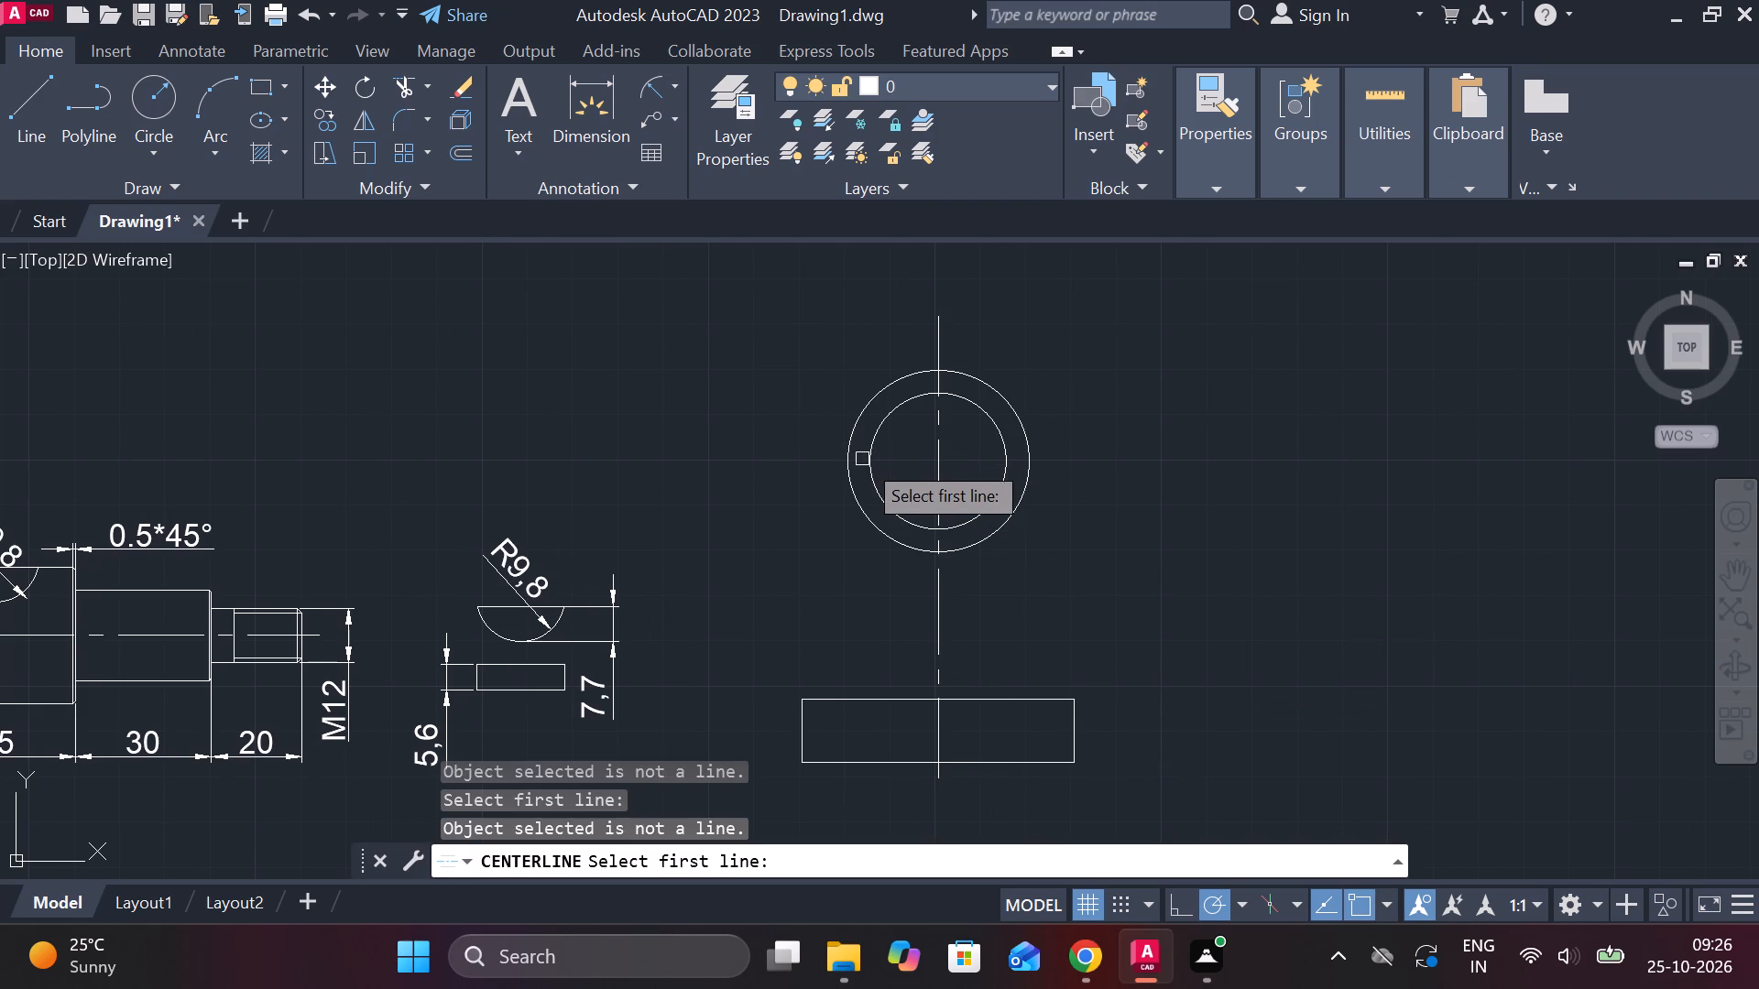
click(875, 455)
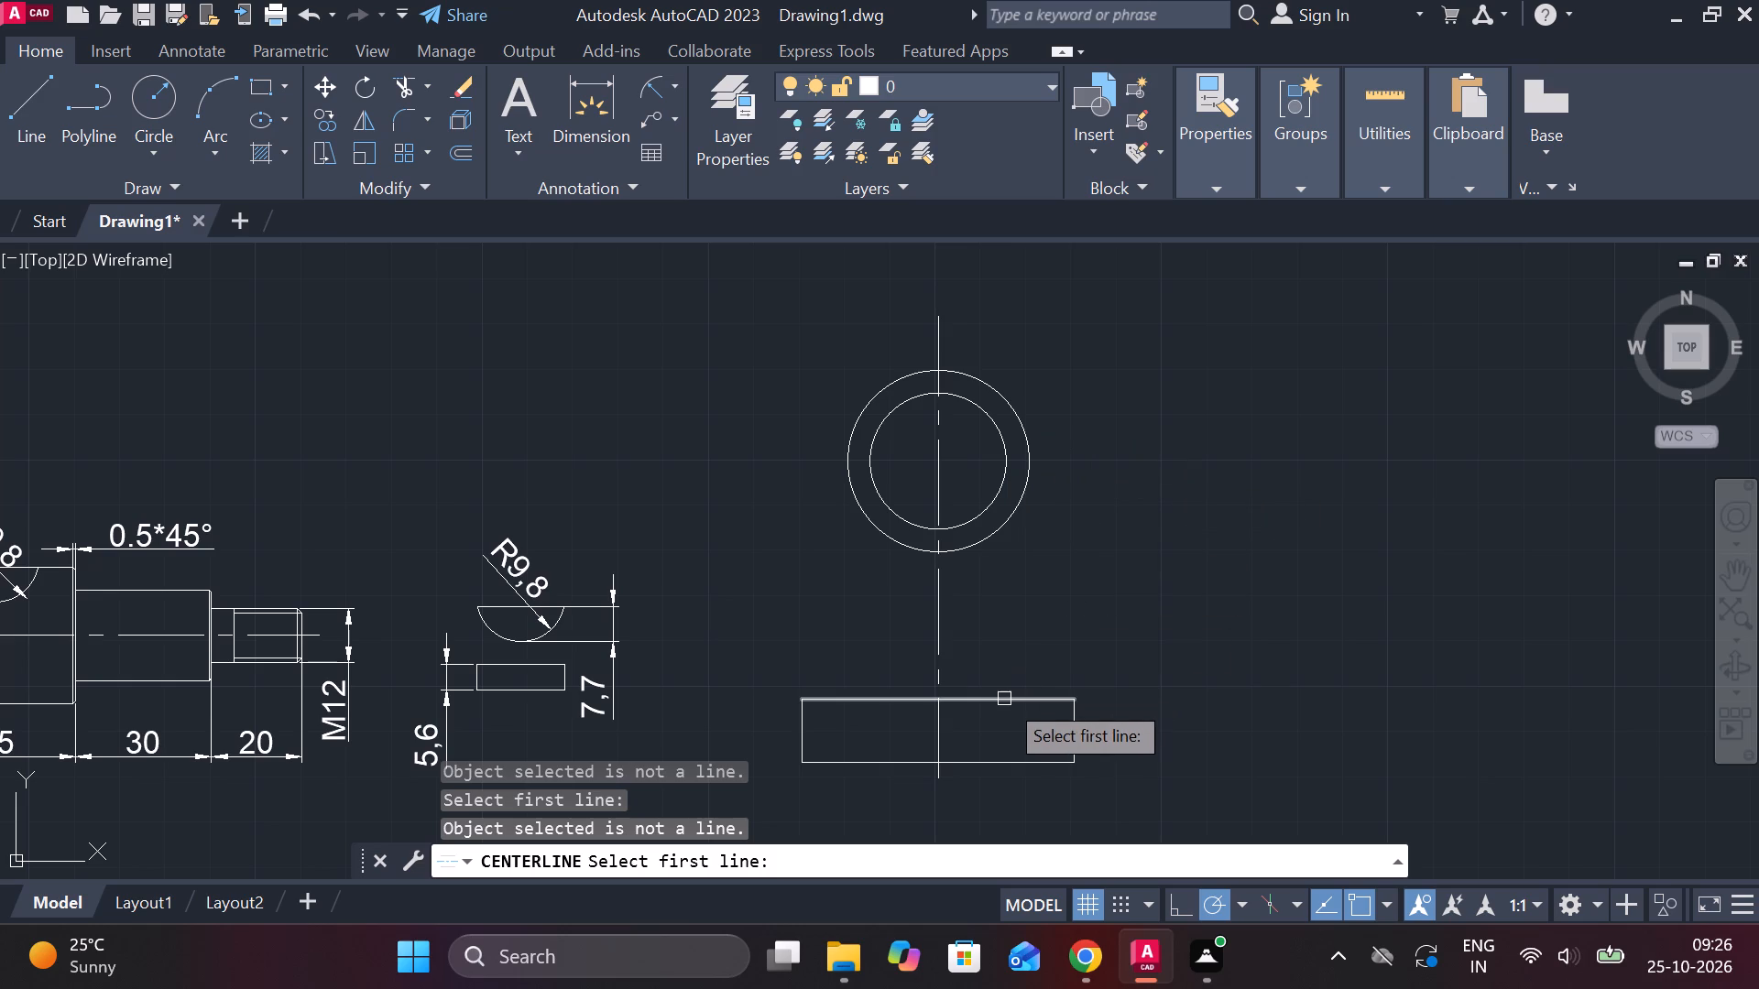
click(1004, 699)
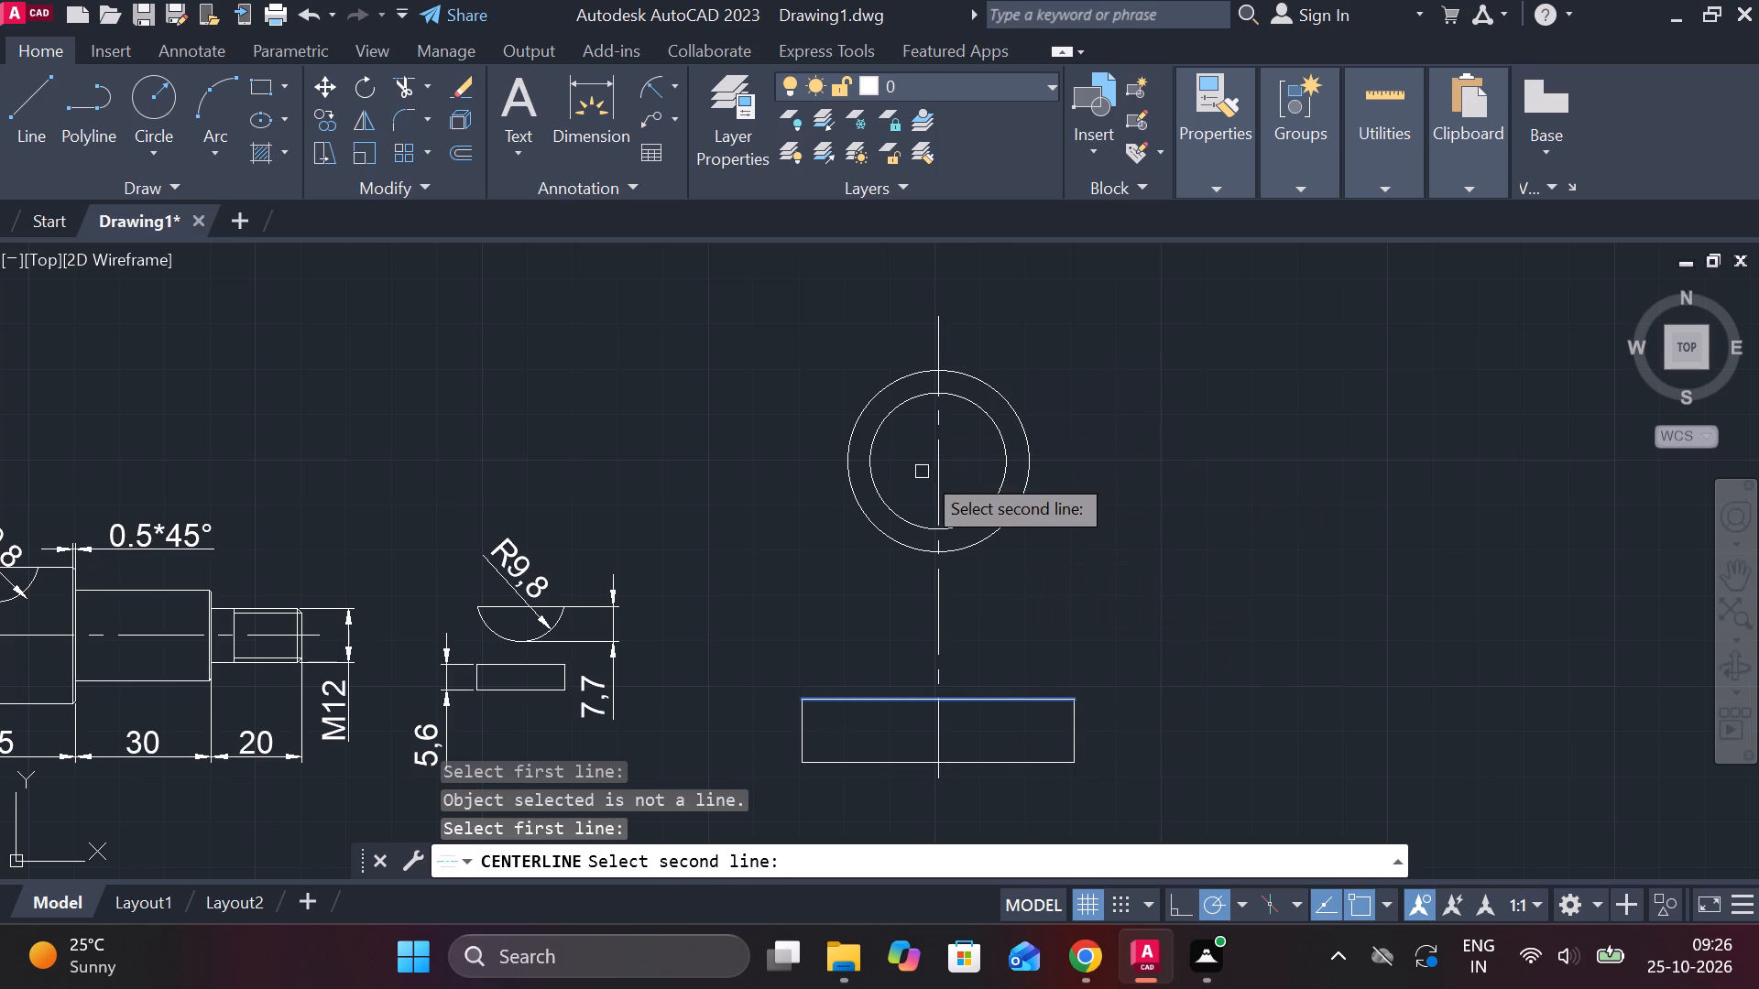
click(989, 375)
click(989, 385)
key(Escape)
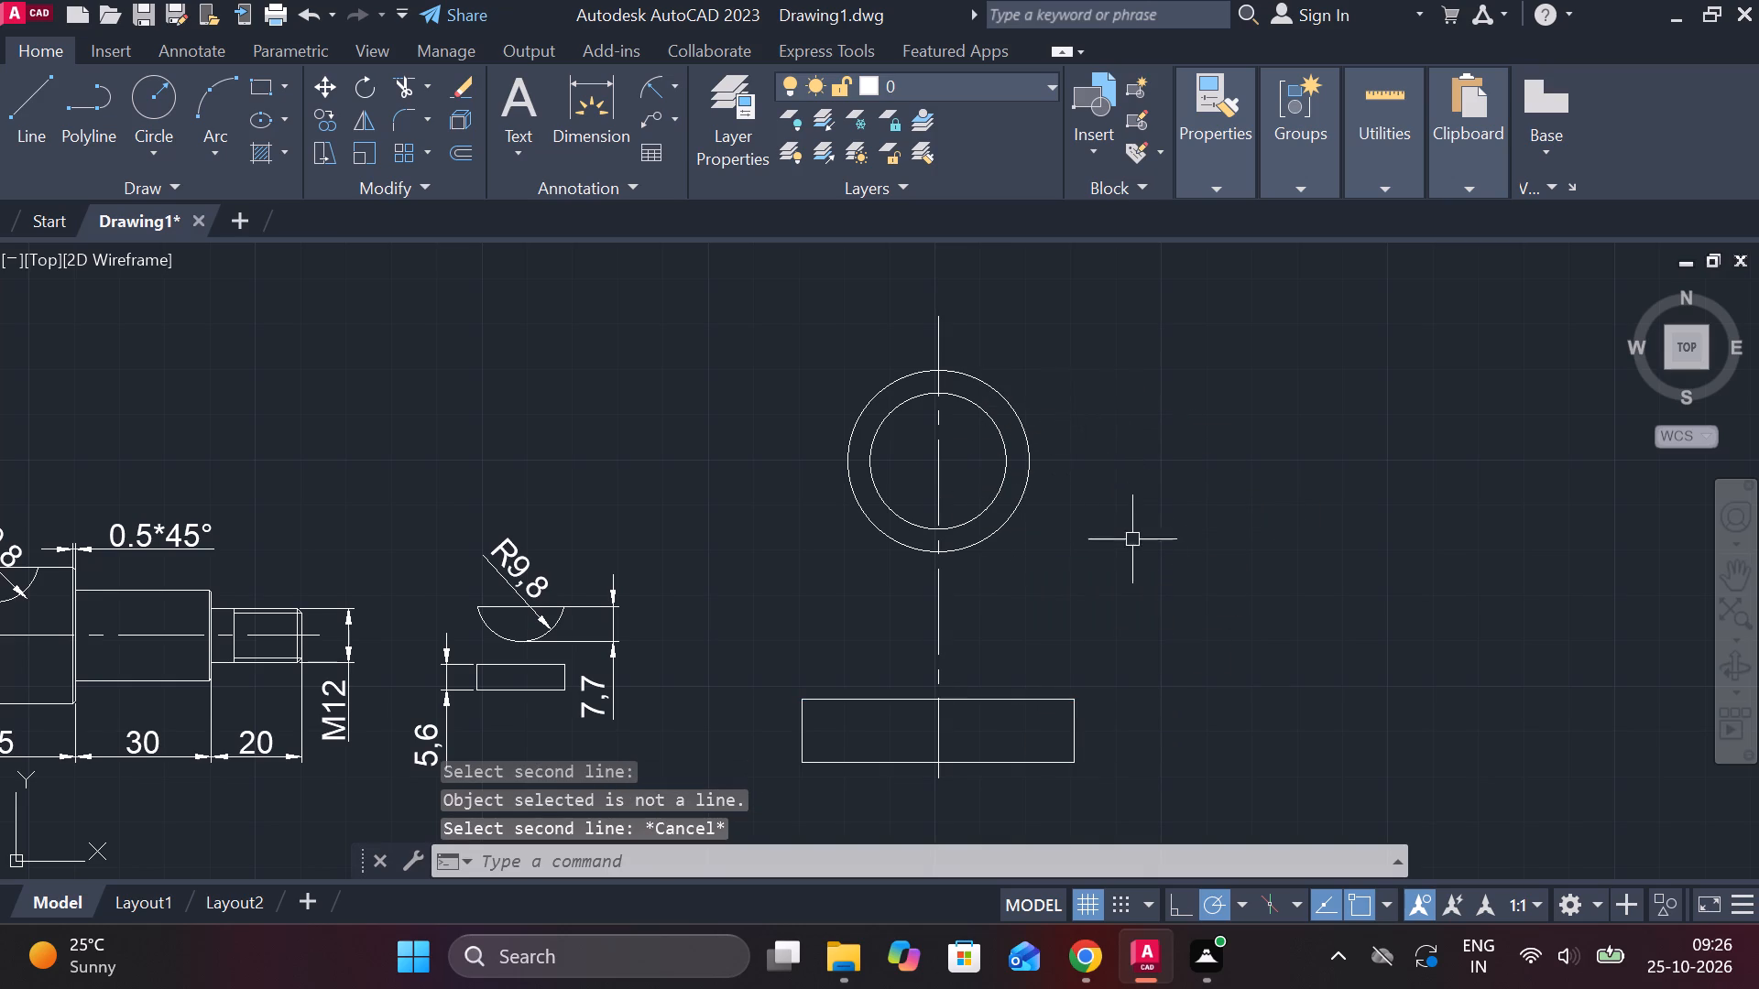
Start a side view beside the base: draw an 86.5 vertical line from base-bottom level to outer-circle-top level, with a 35 horizontal line from its upper end.
scroll(1144, 559, down, 2)
middle_drag(1144, 559, 898, 535)
key(l)
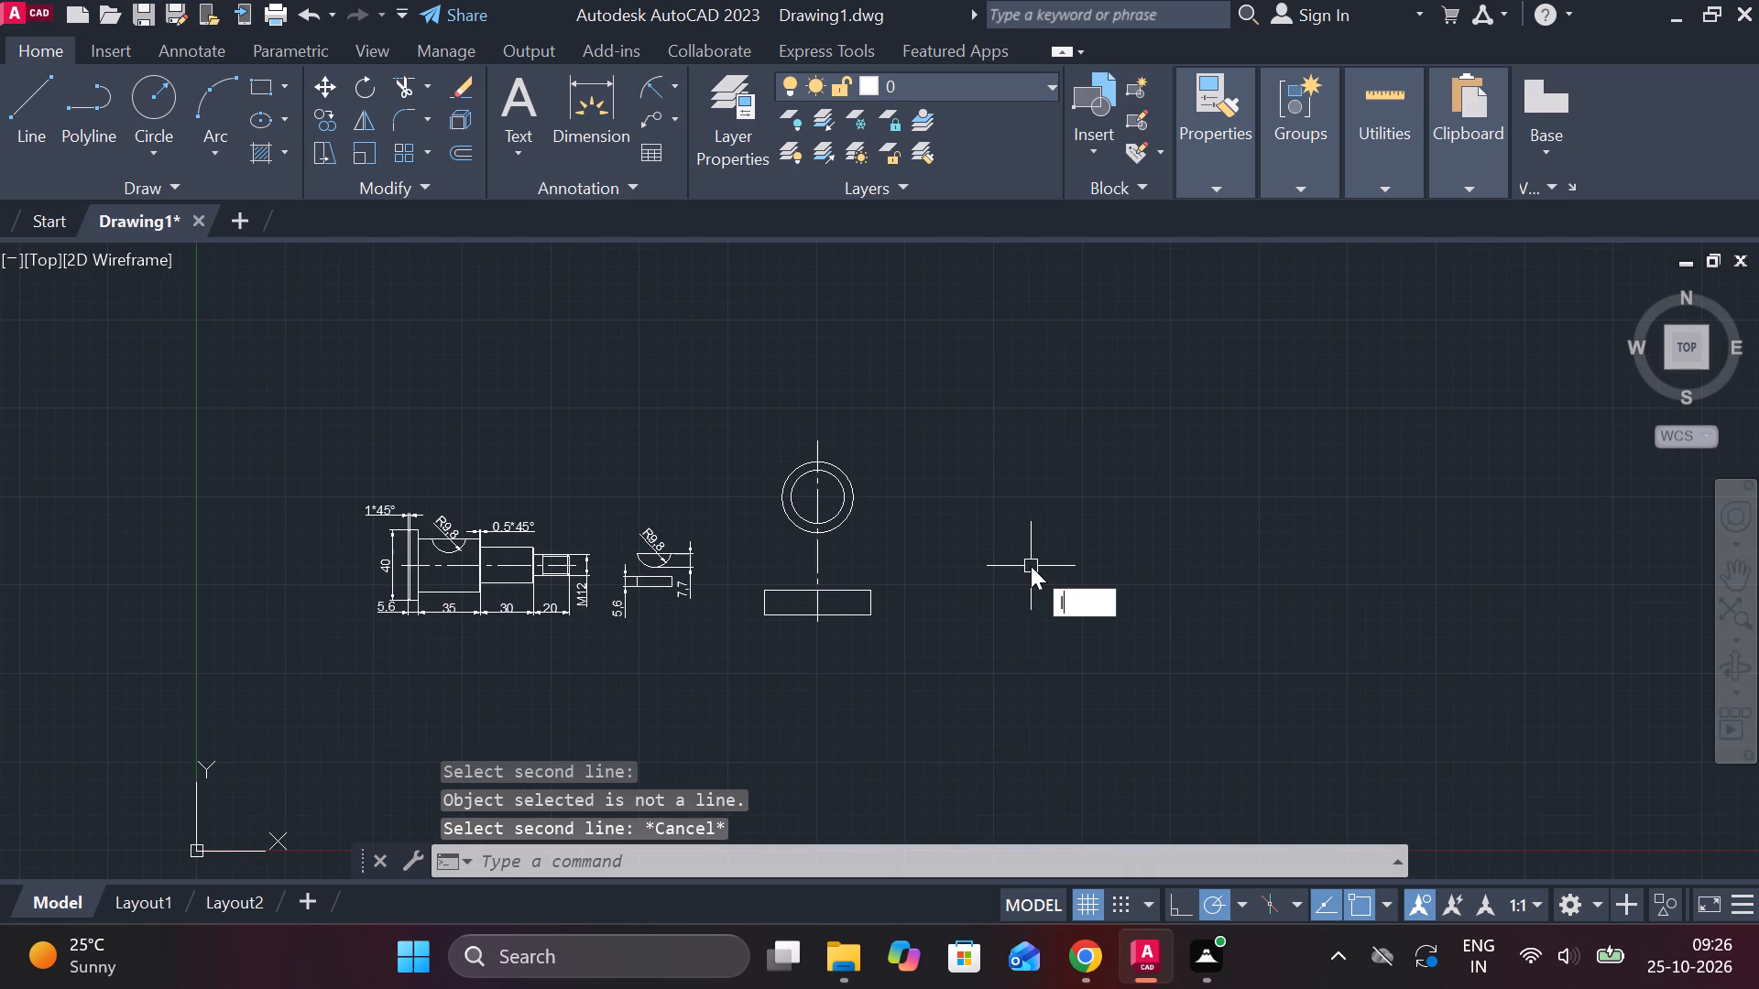
key(Return)
scroll(960, 570, up, 2)
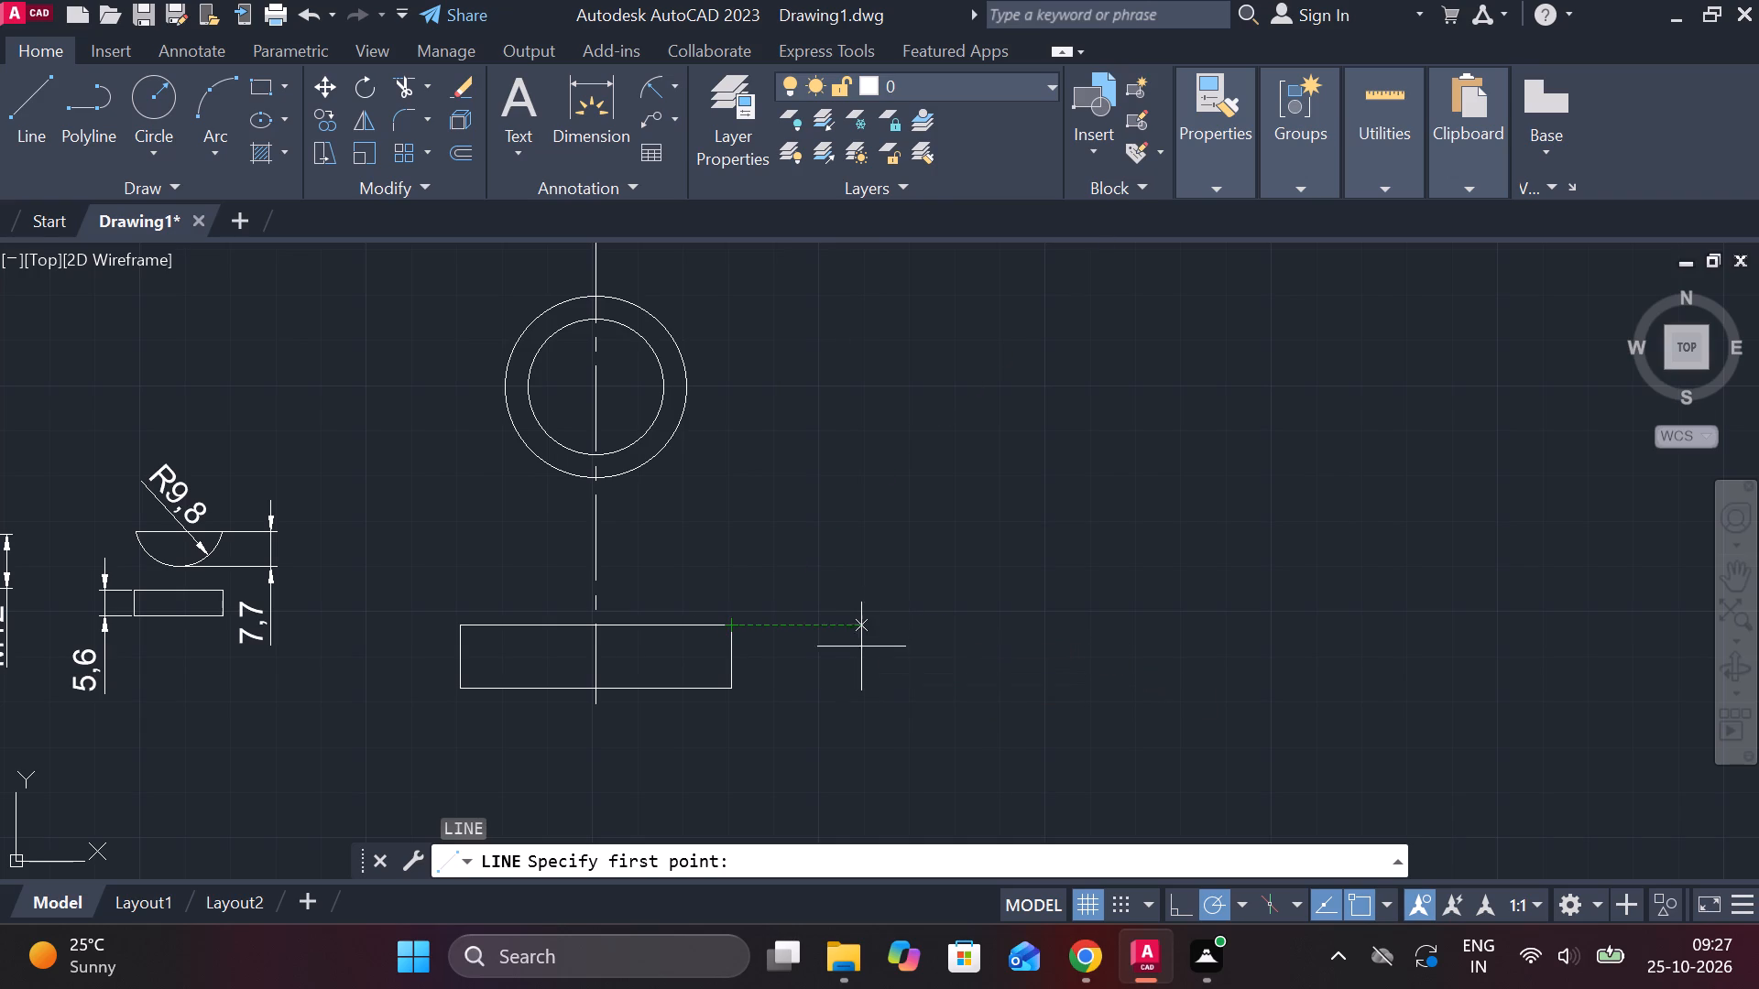
click(884, 690)
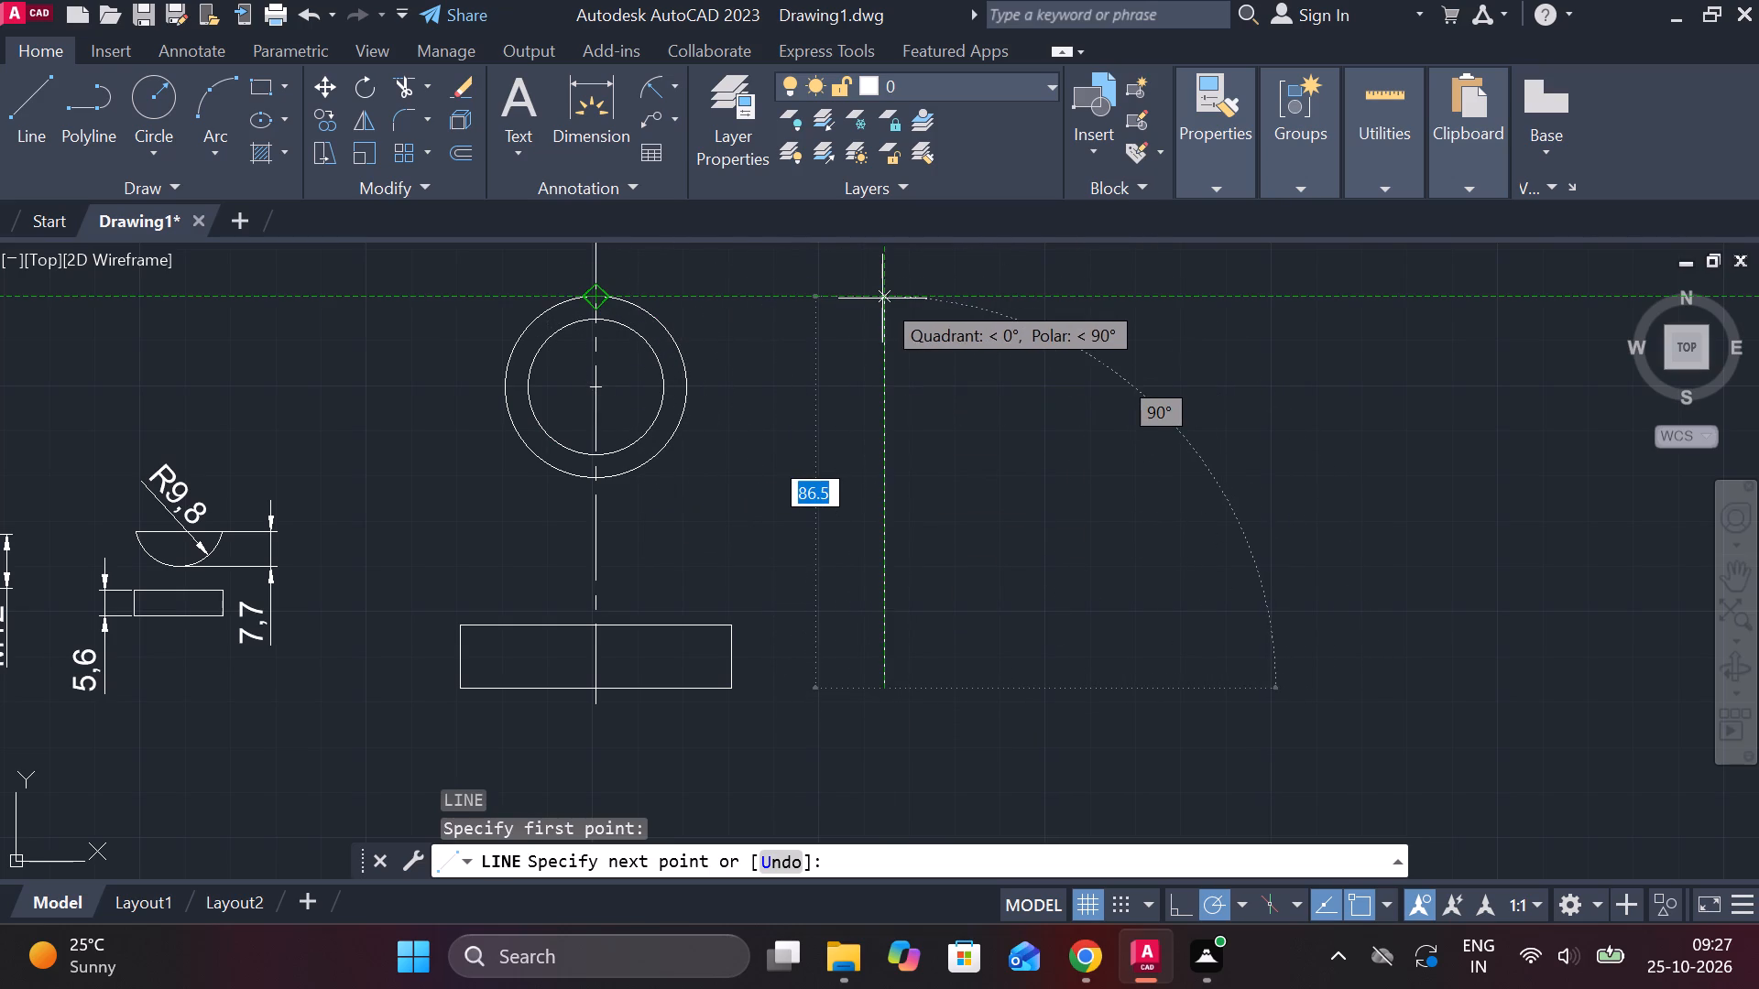
click(882, 299)
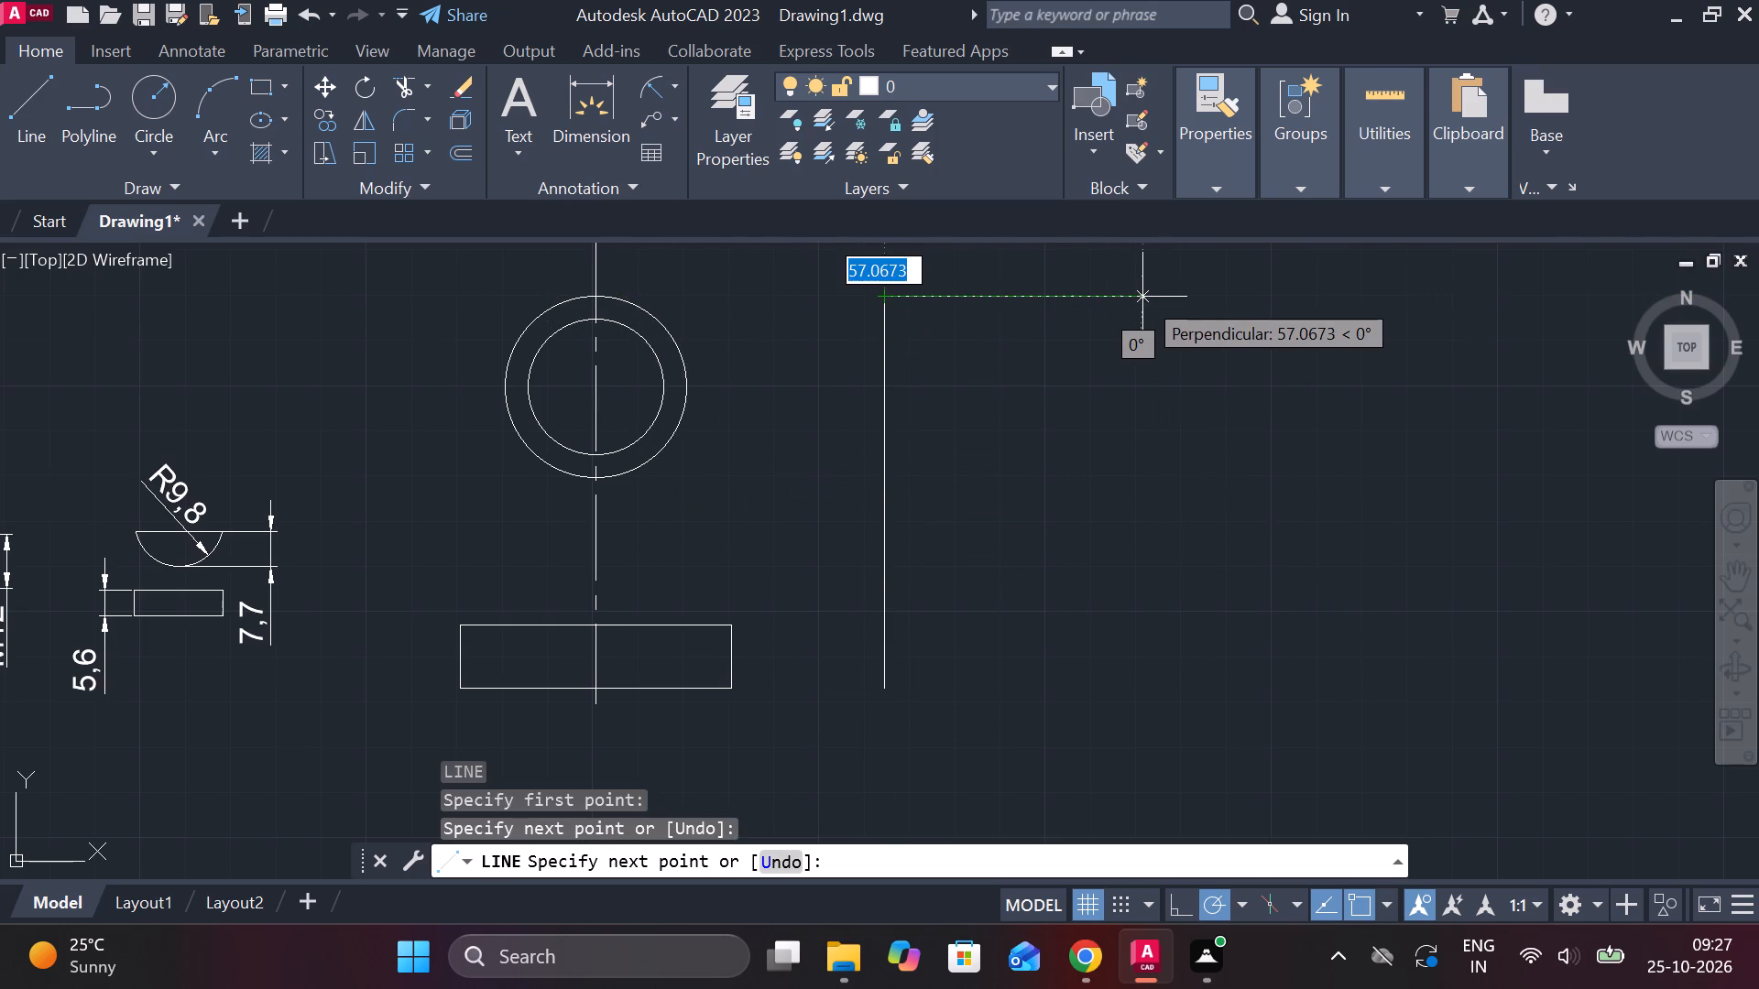
text(35)
key(Return)
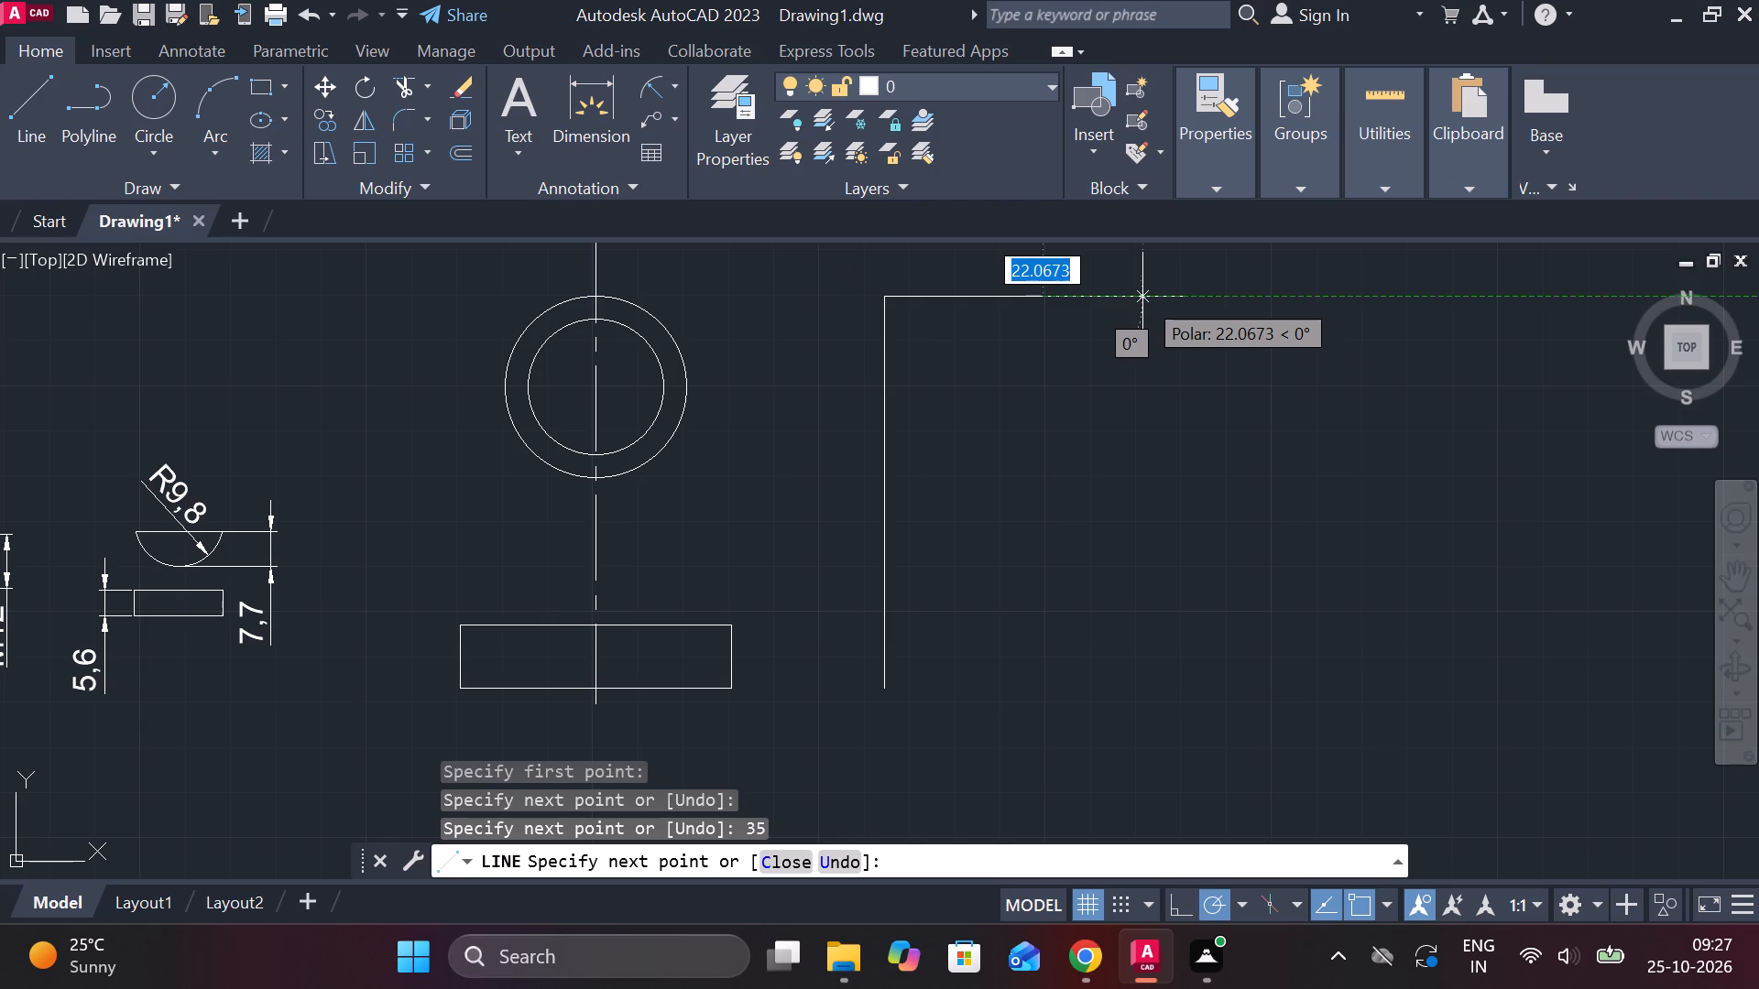
key(Escape)
Draw a 56 horizontal line from the lower end of the side view's vertical line, followed by a 14 line vertically upward.
key(space)
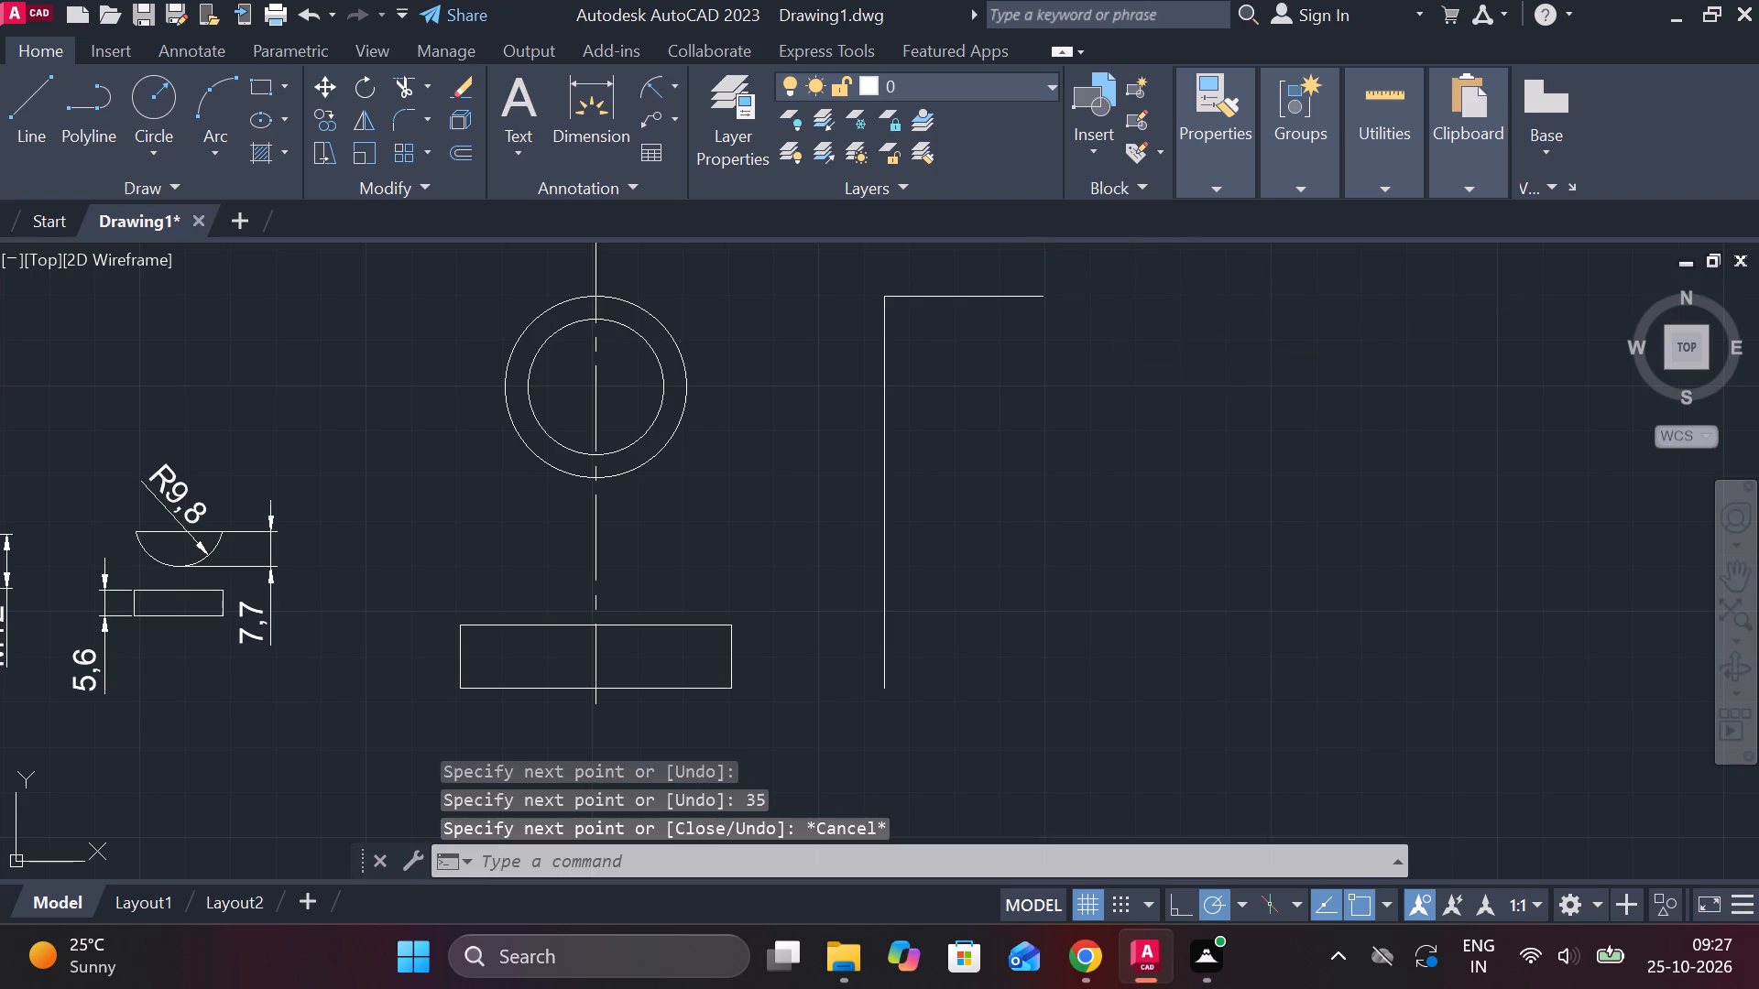
click(889, 673)
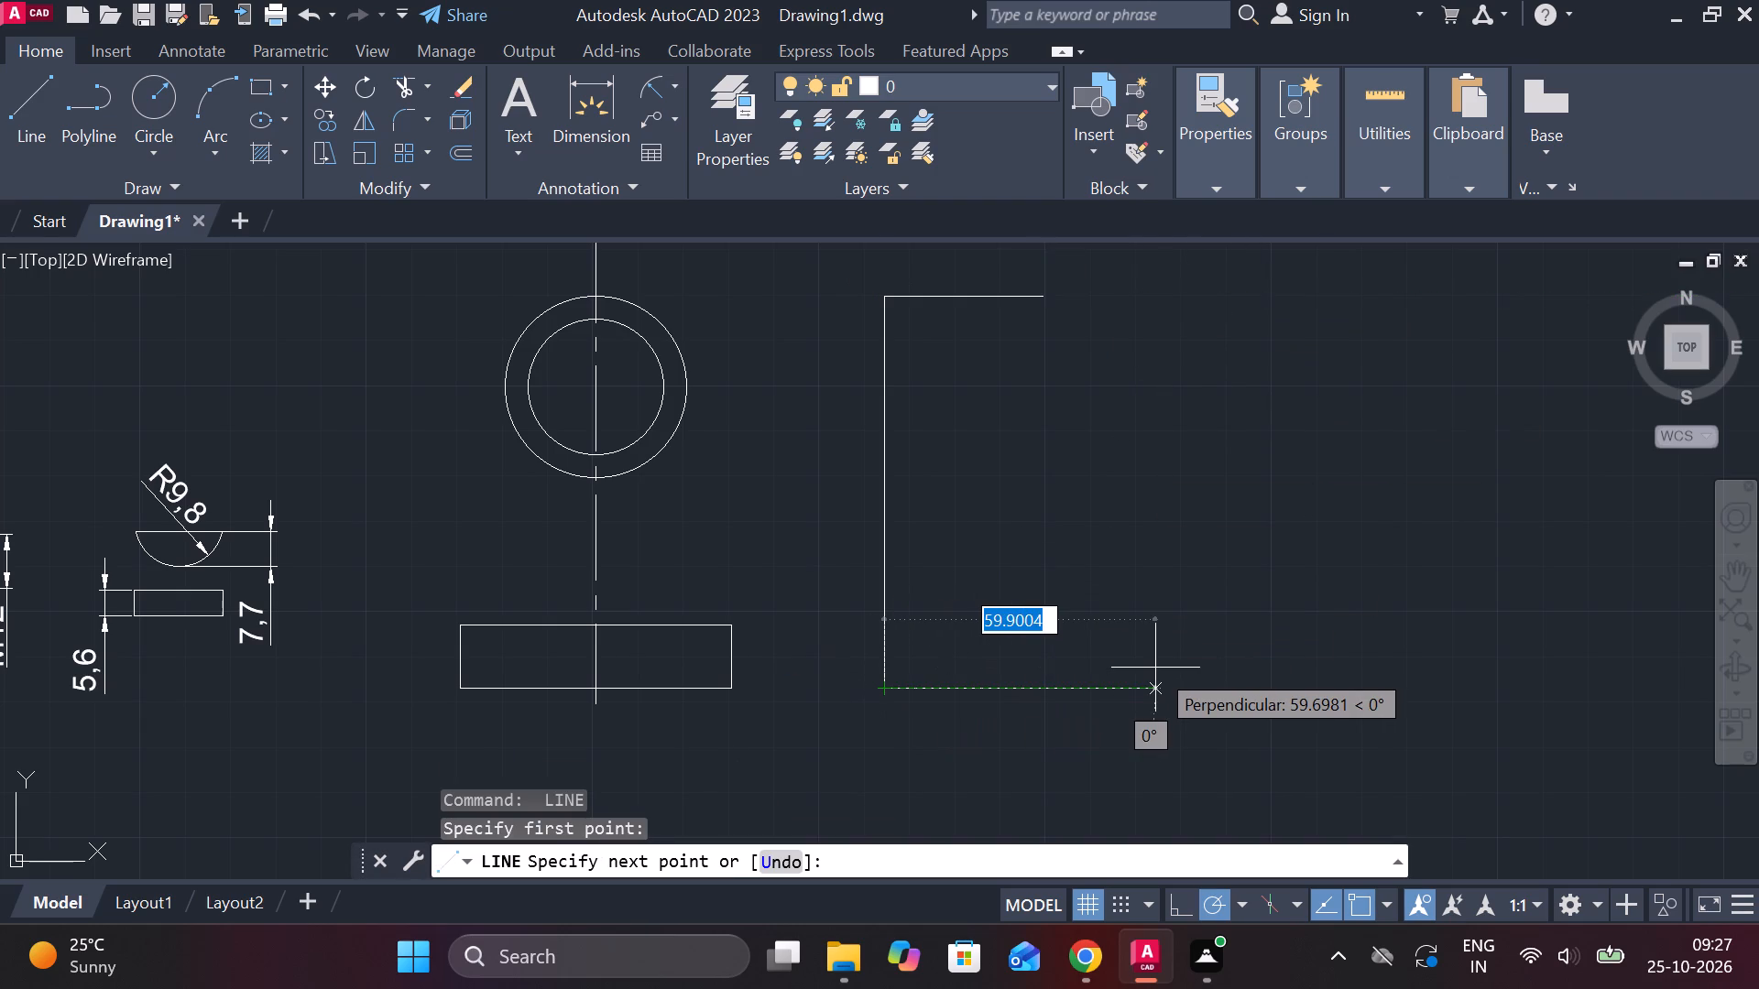
text(56)
key(Return)
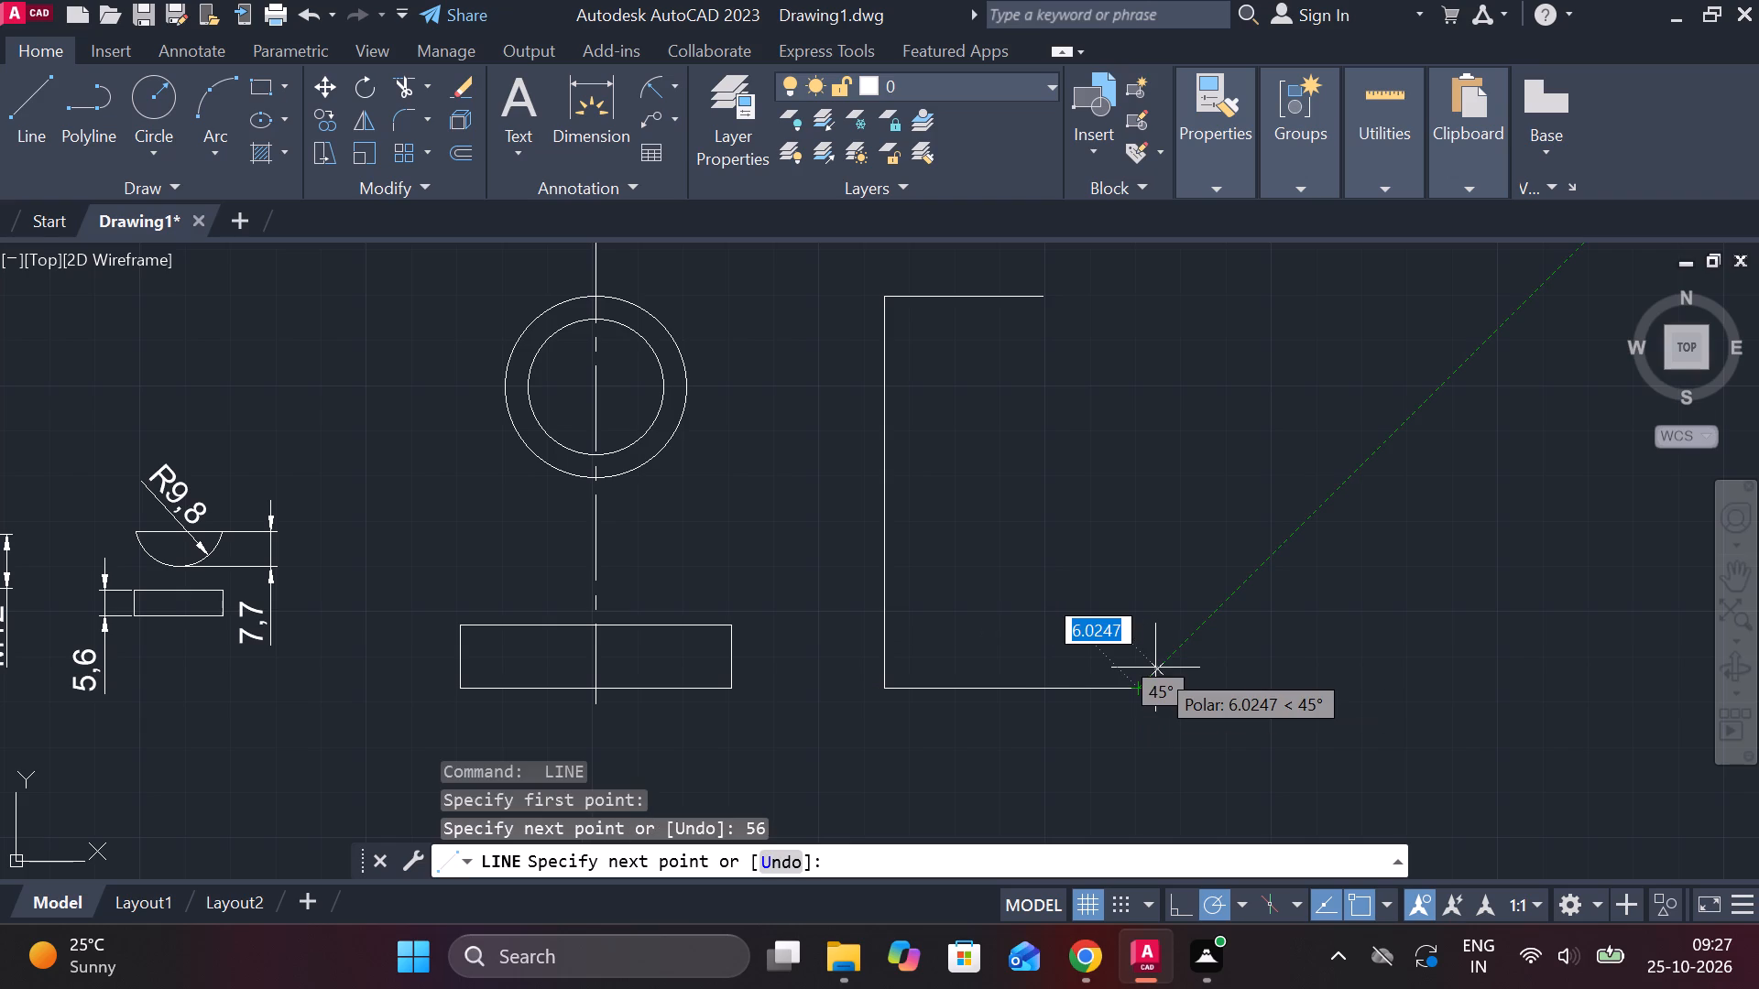
text(14)
key(space)
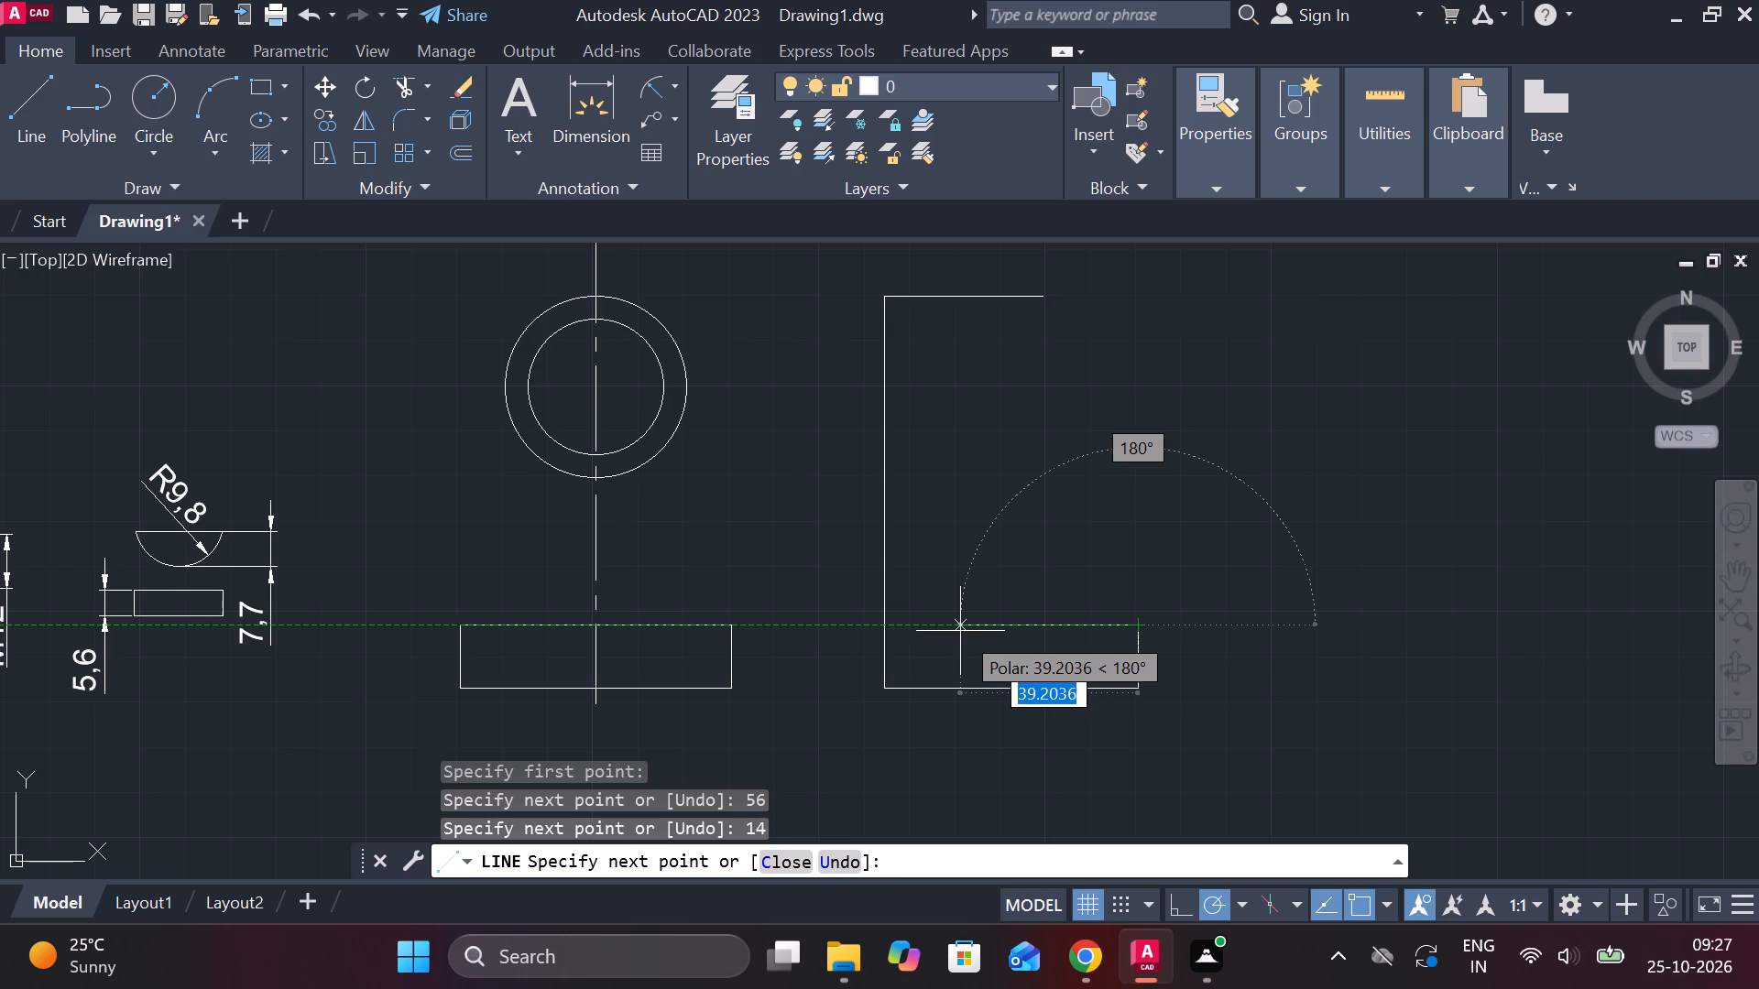
key(Escape)
Draw a horizontal line level with the circles' centre, from outside the outer circle across and beyond the side view's vertical line.
key(l)
key(Return)
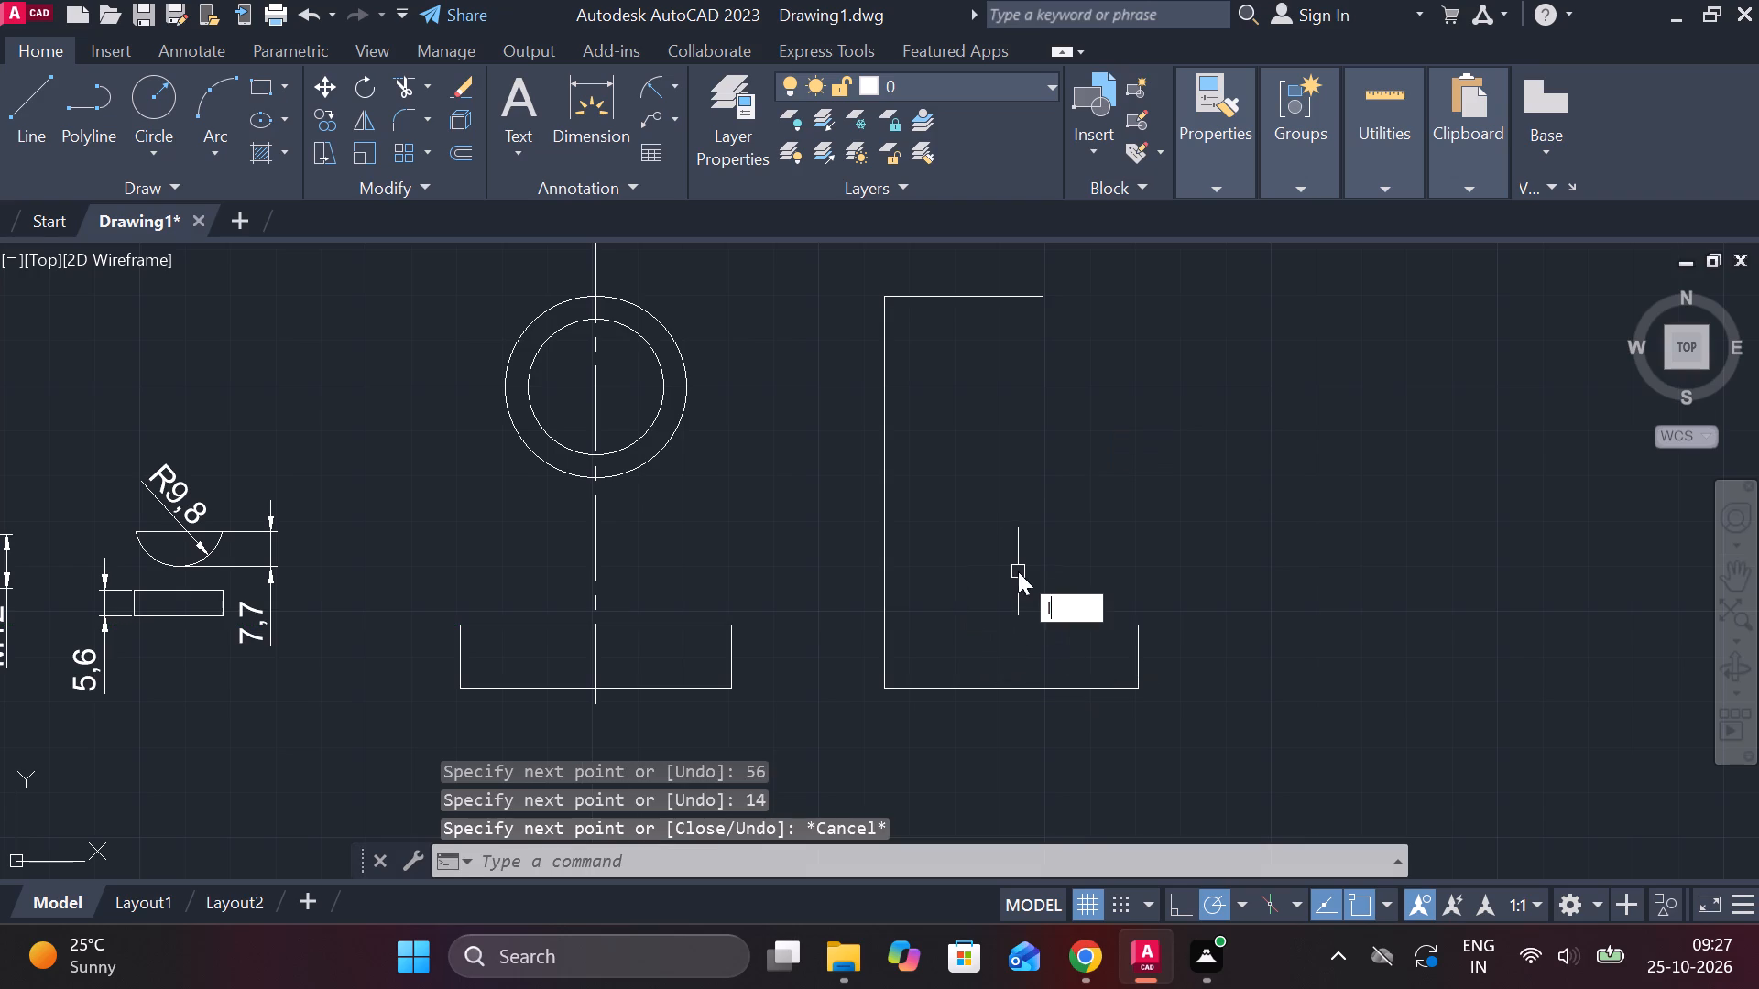
click(471, 386)
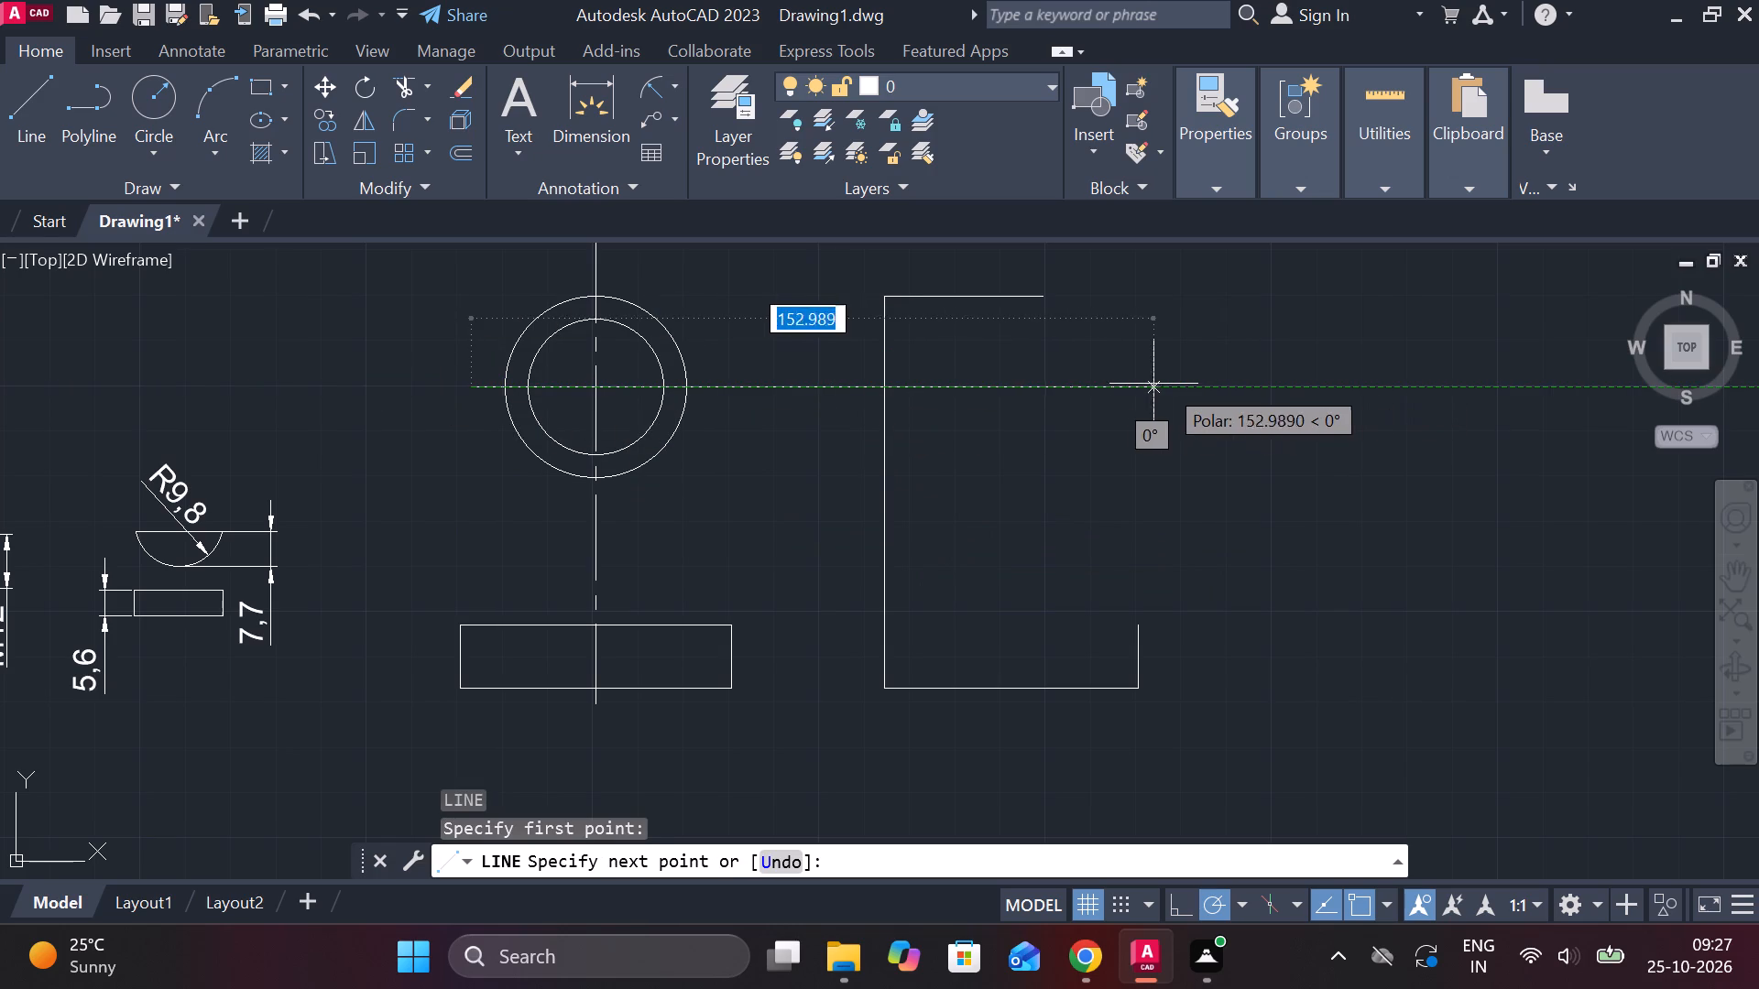
click(1111, 383)
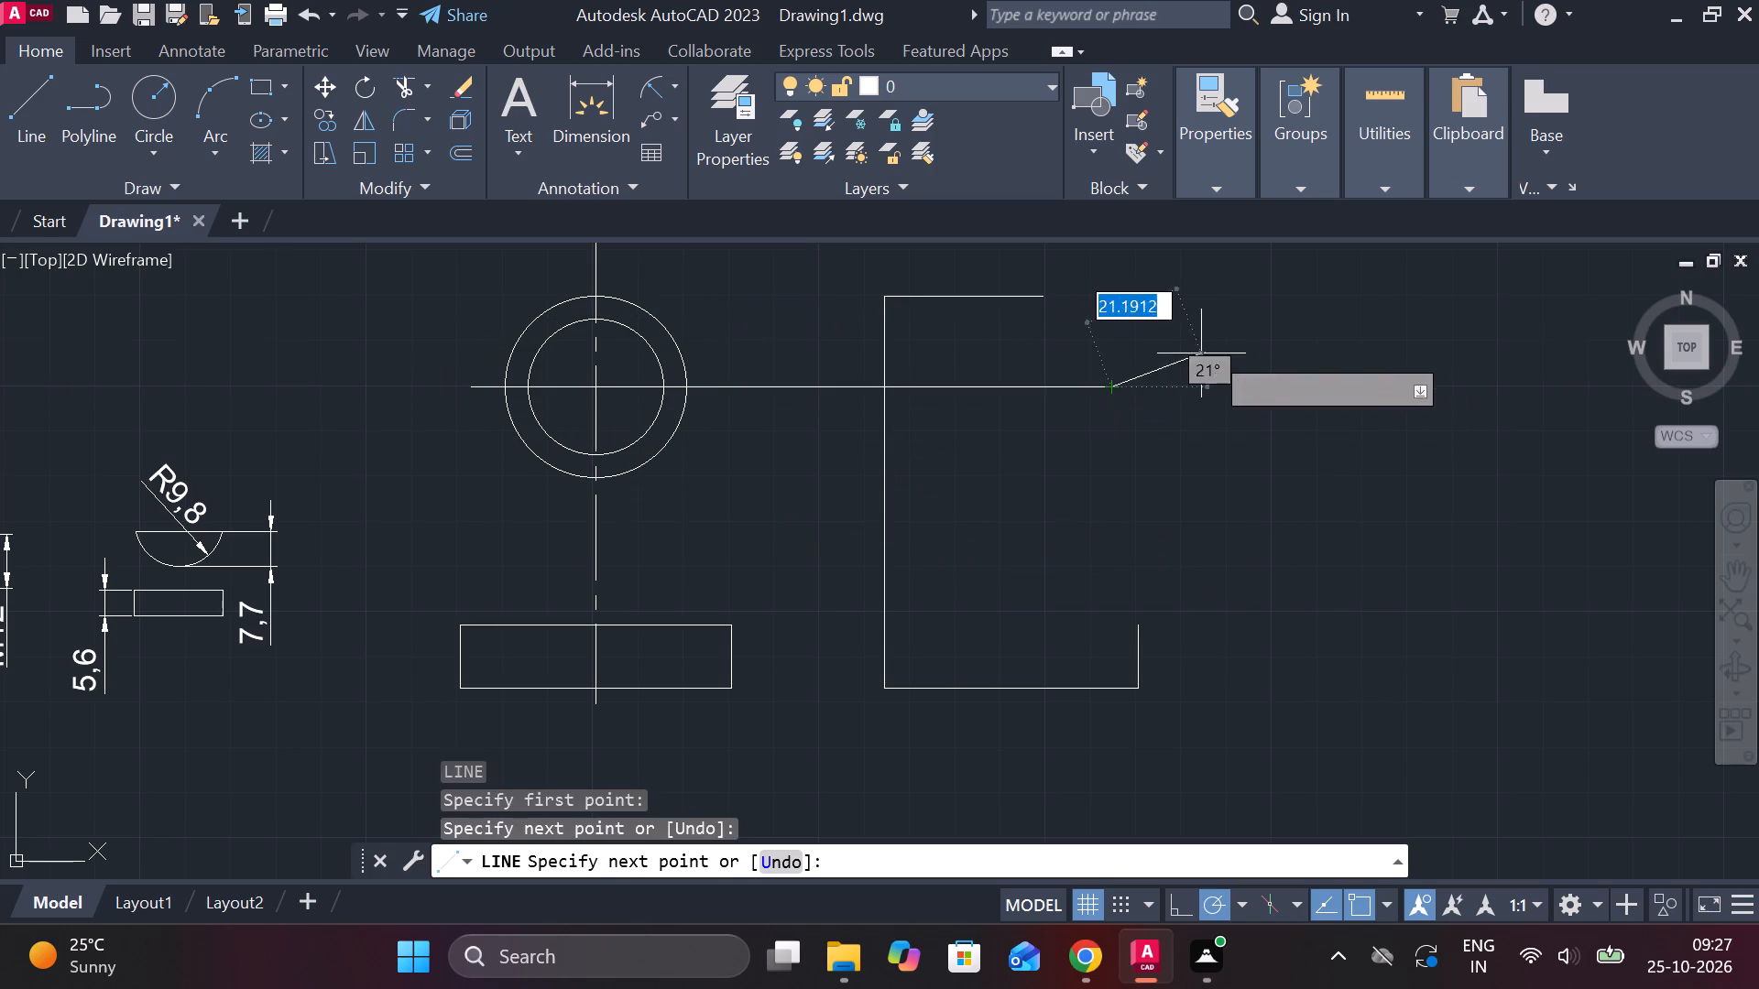
key(Escape)
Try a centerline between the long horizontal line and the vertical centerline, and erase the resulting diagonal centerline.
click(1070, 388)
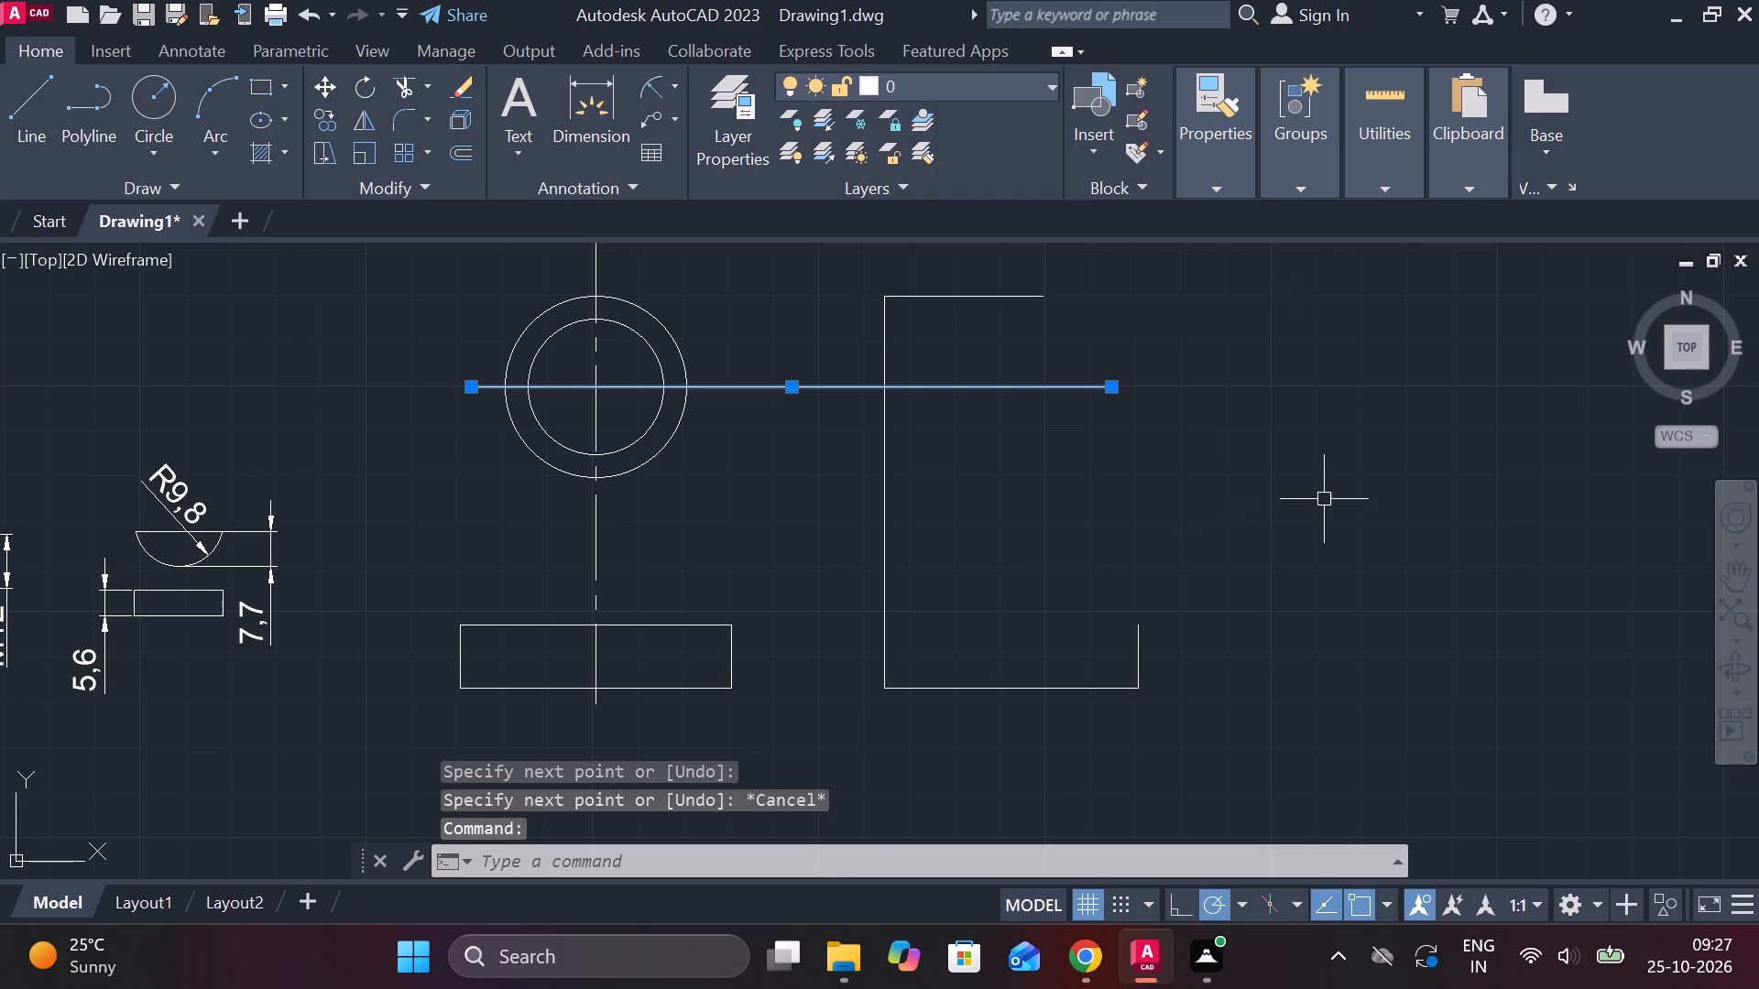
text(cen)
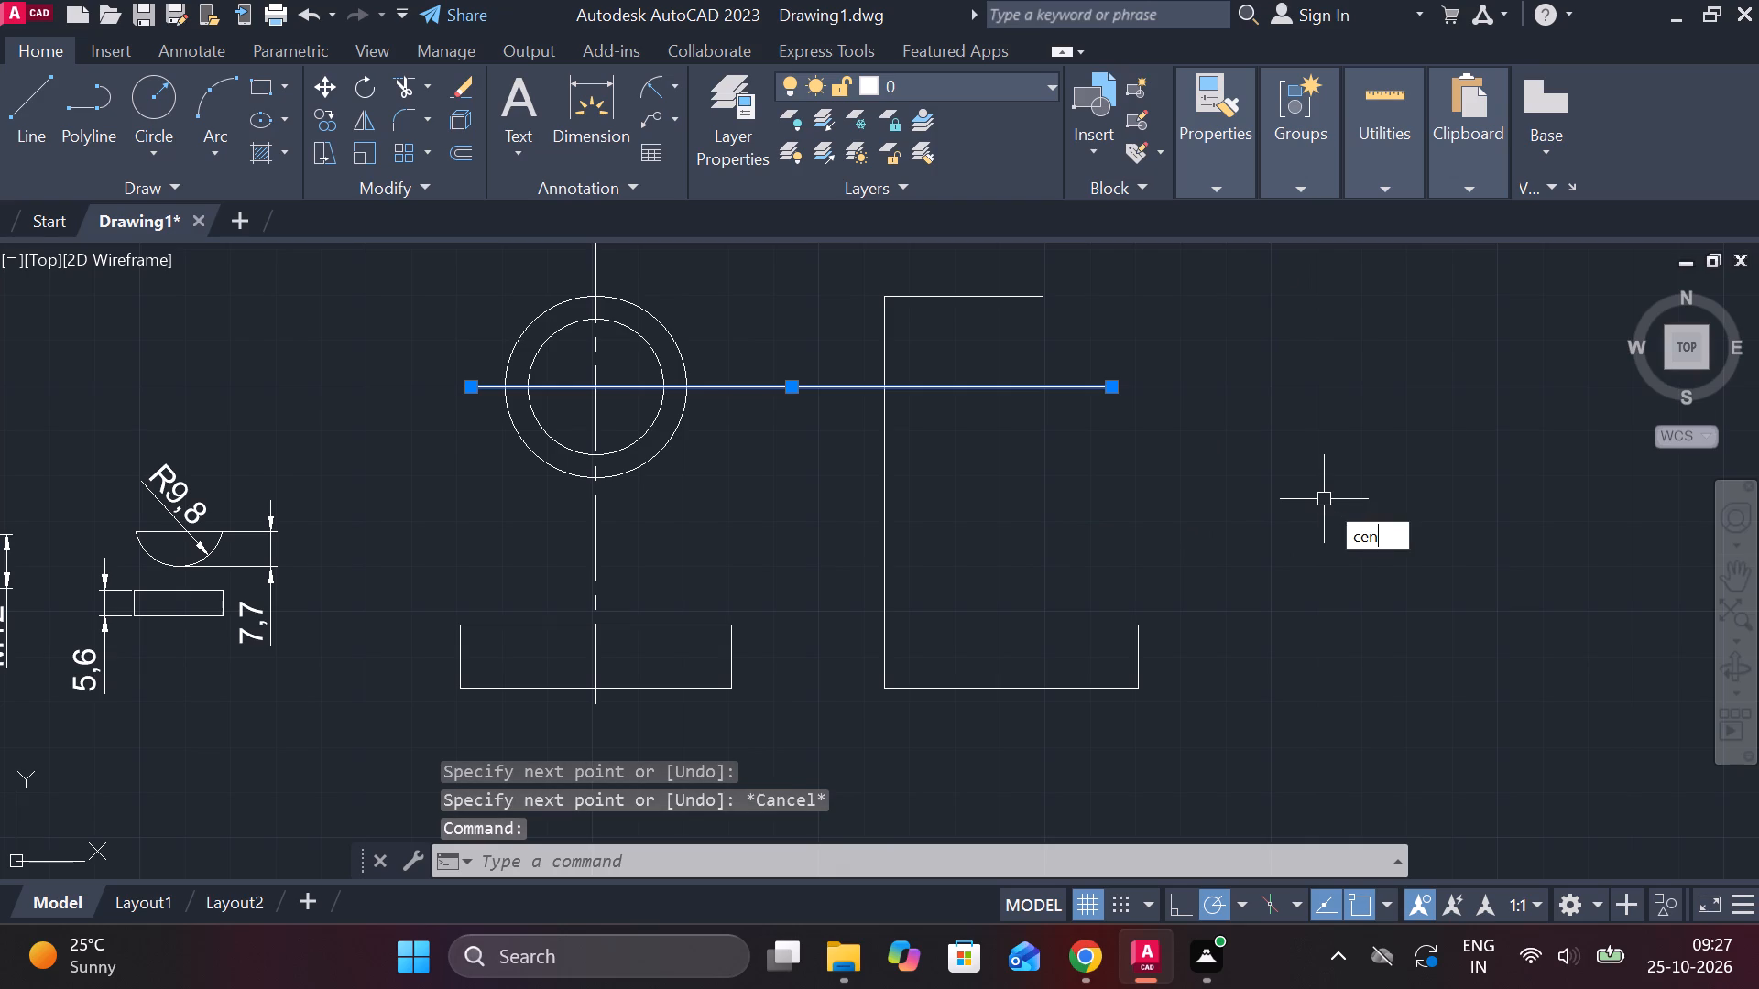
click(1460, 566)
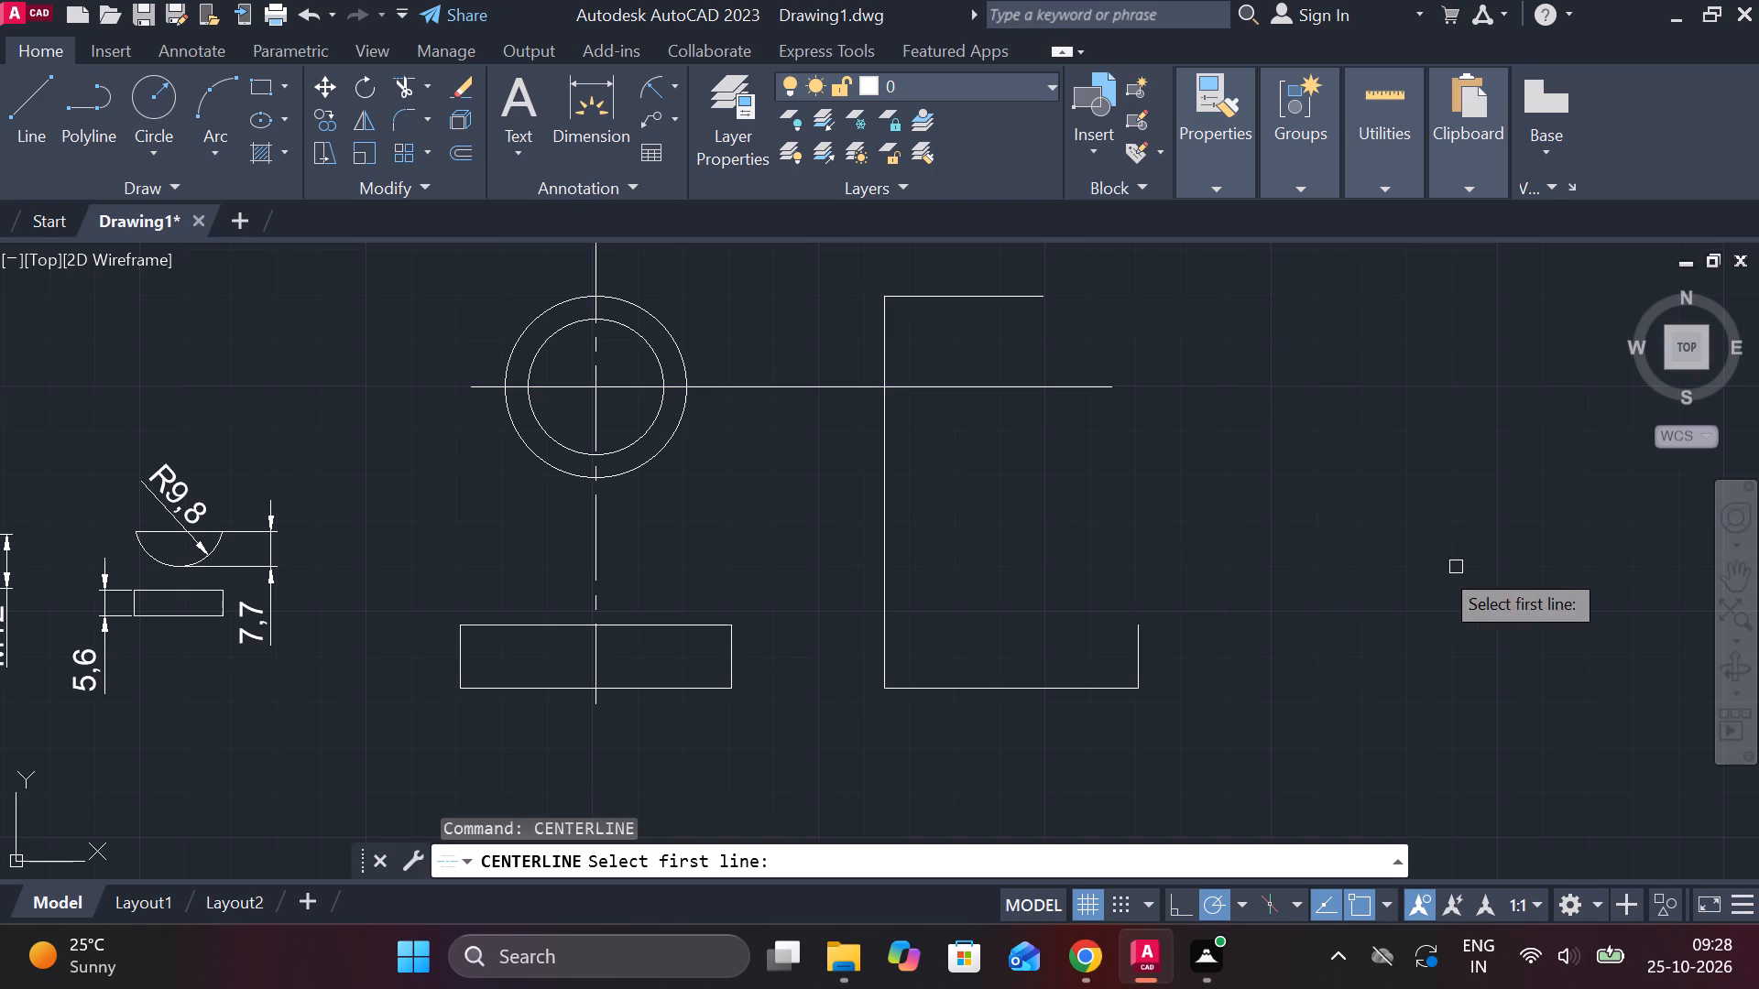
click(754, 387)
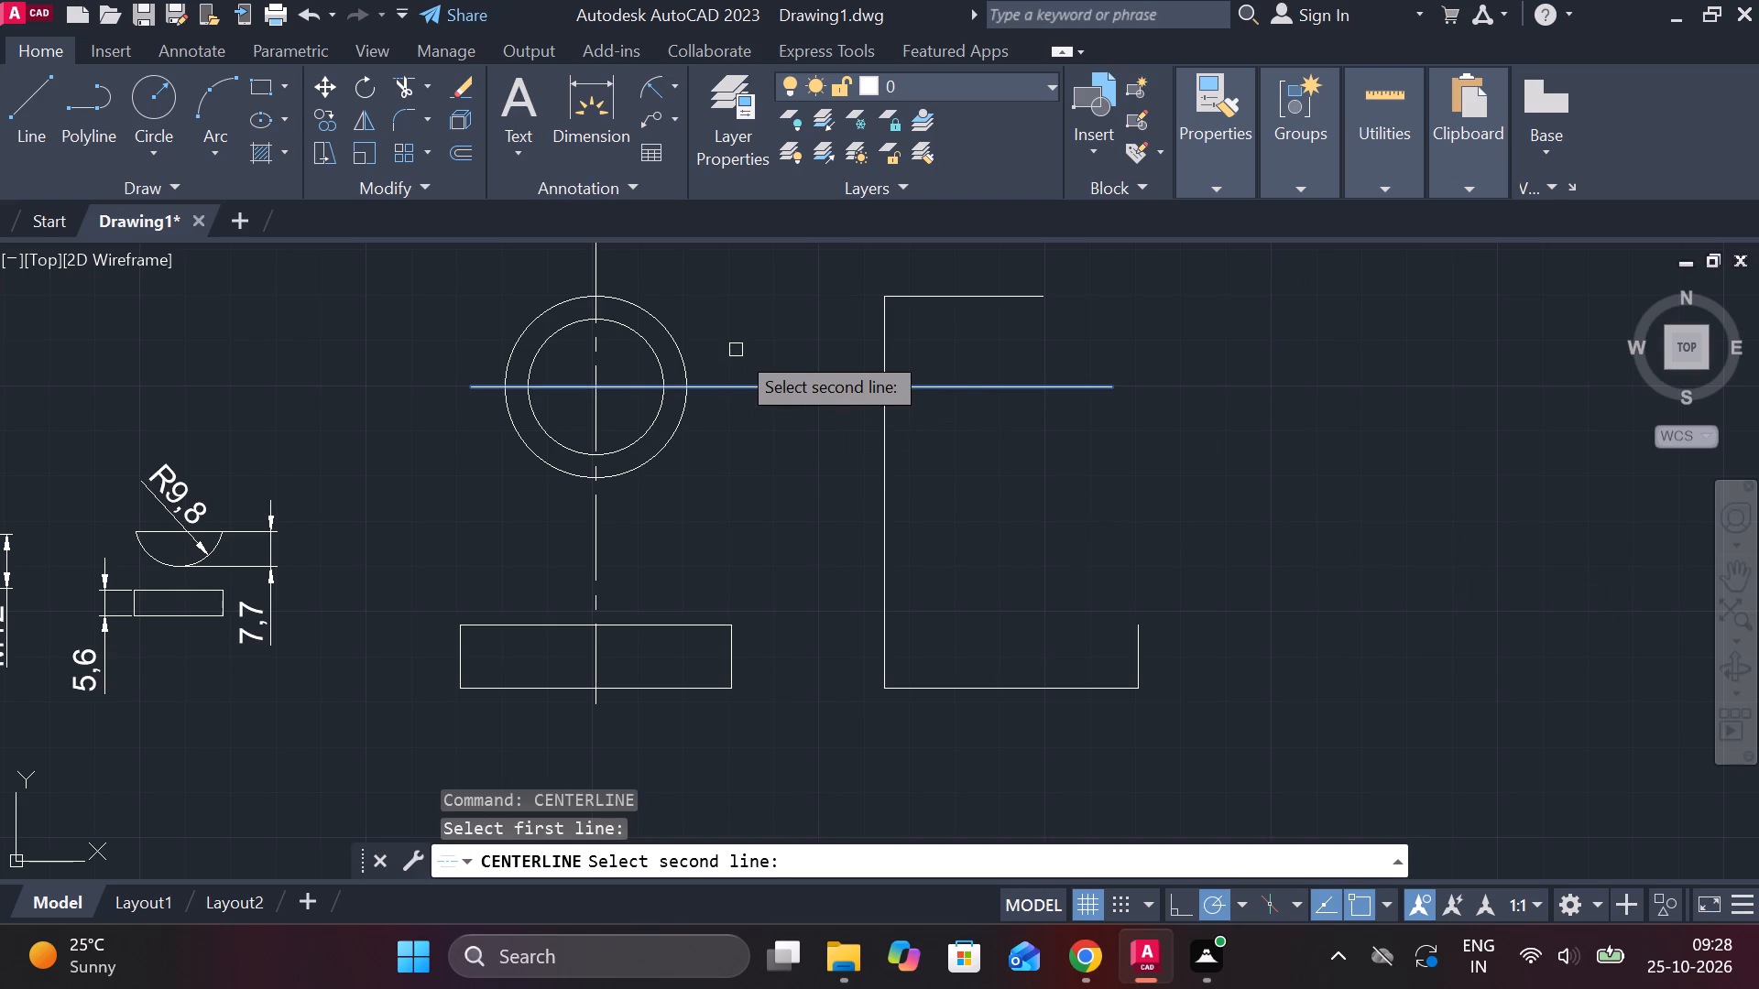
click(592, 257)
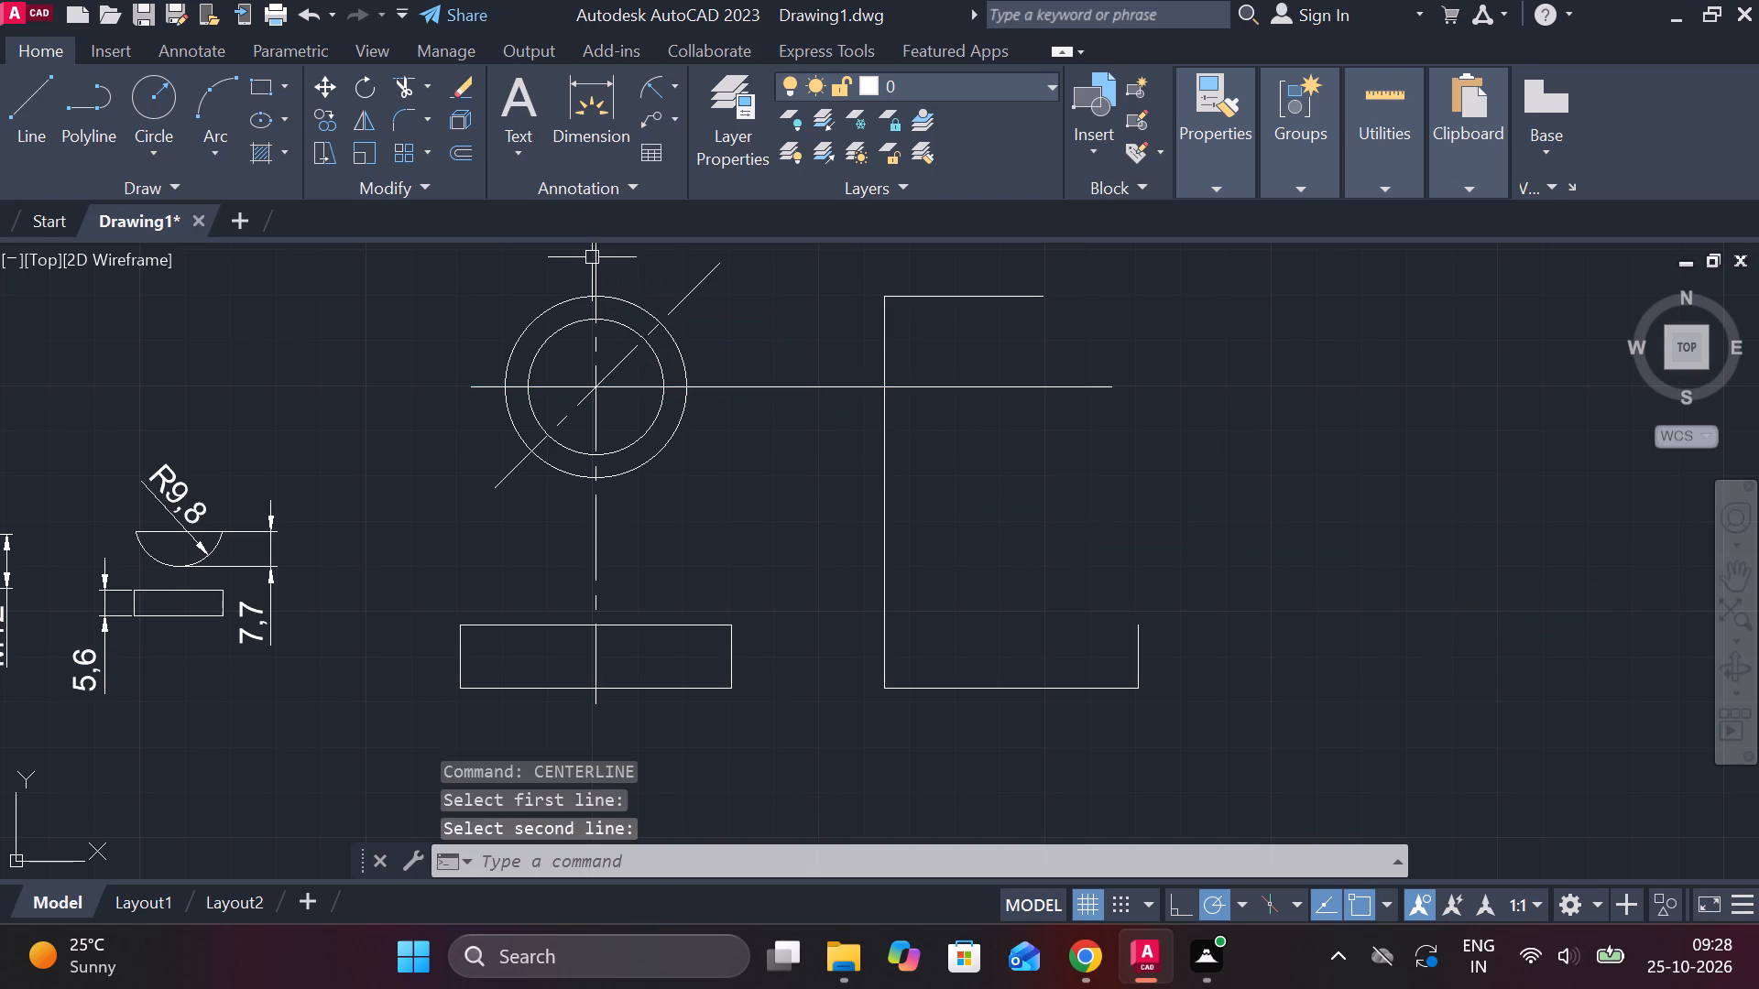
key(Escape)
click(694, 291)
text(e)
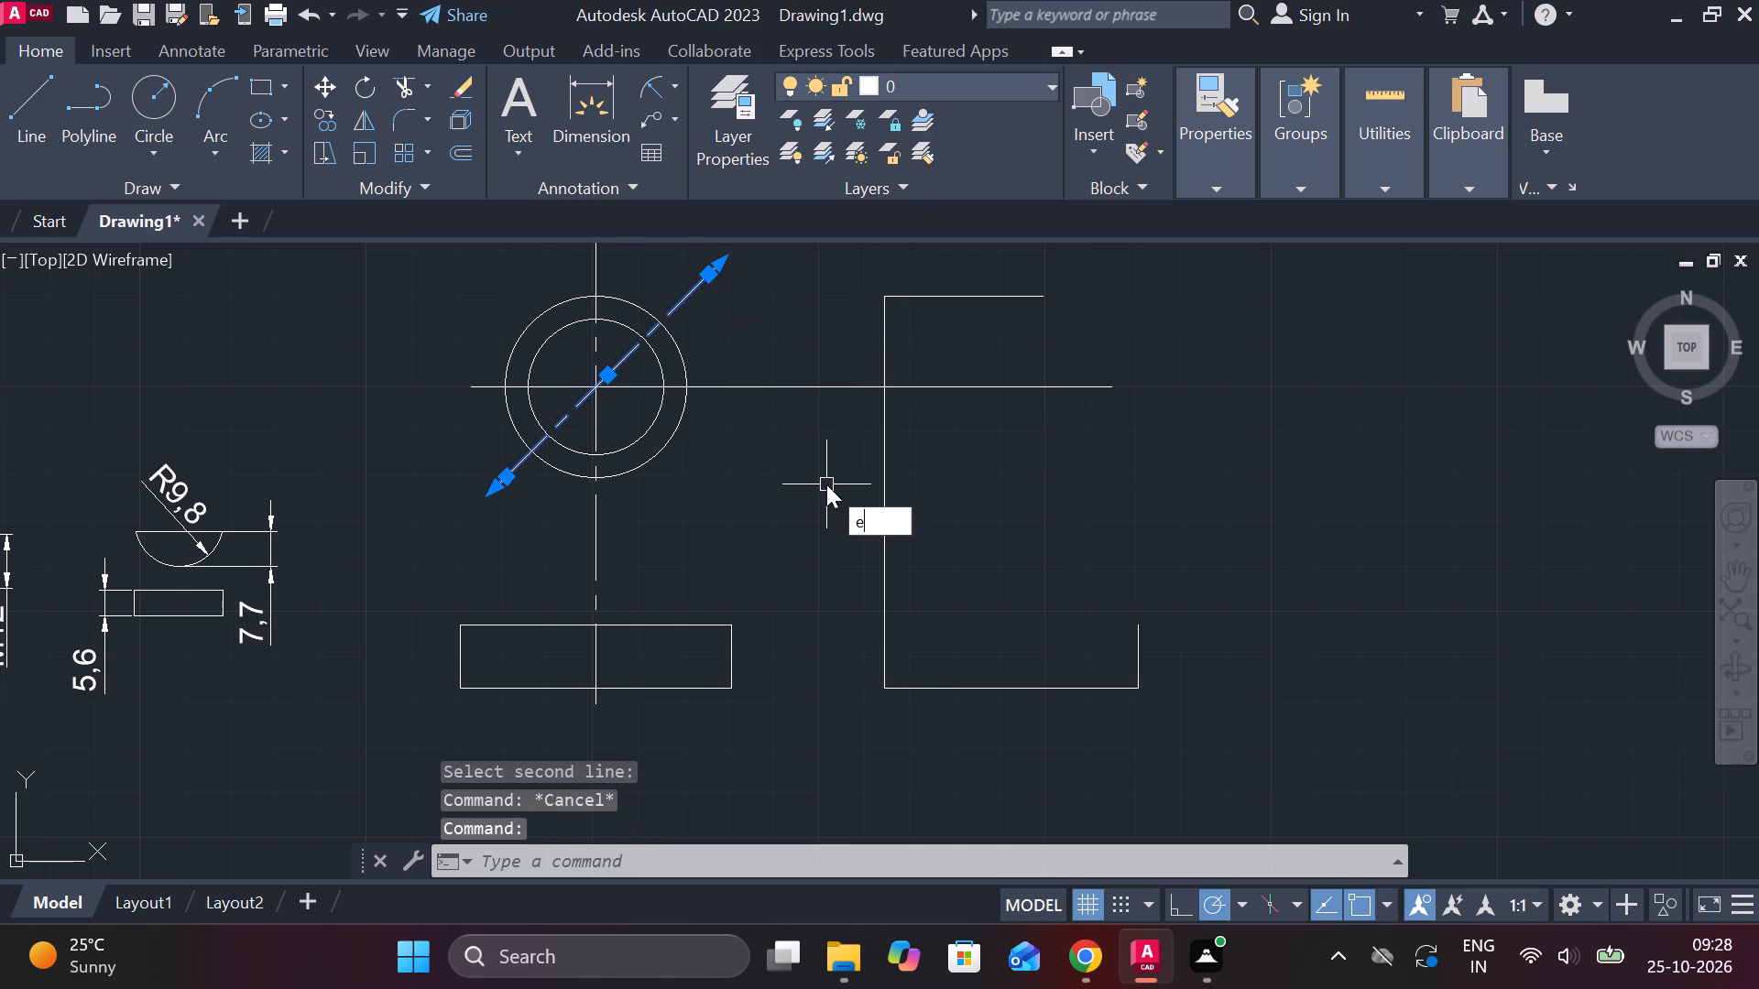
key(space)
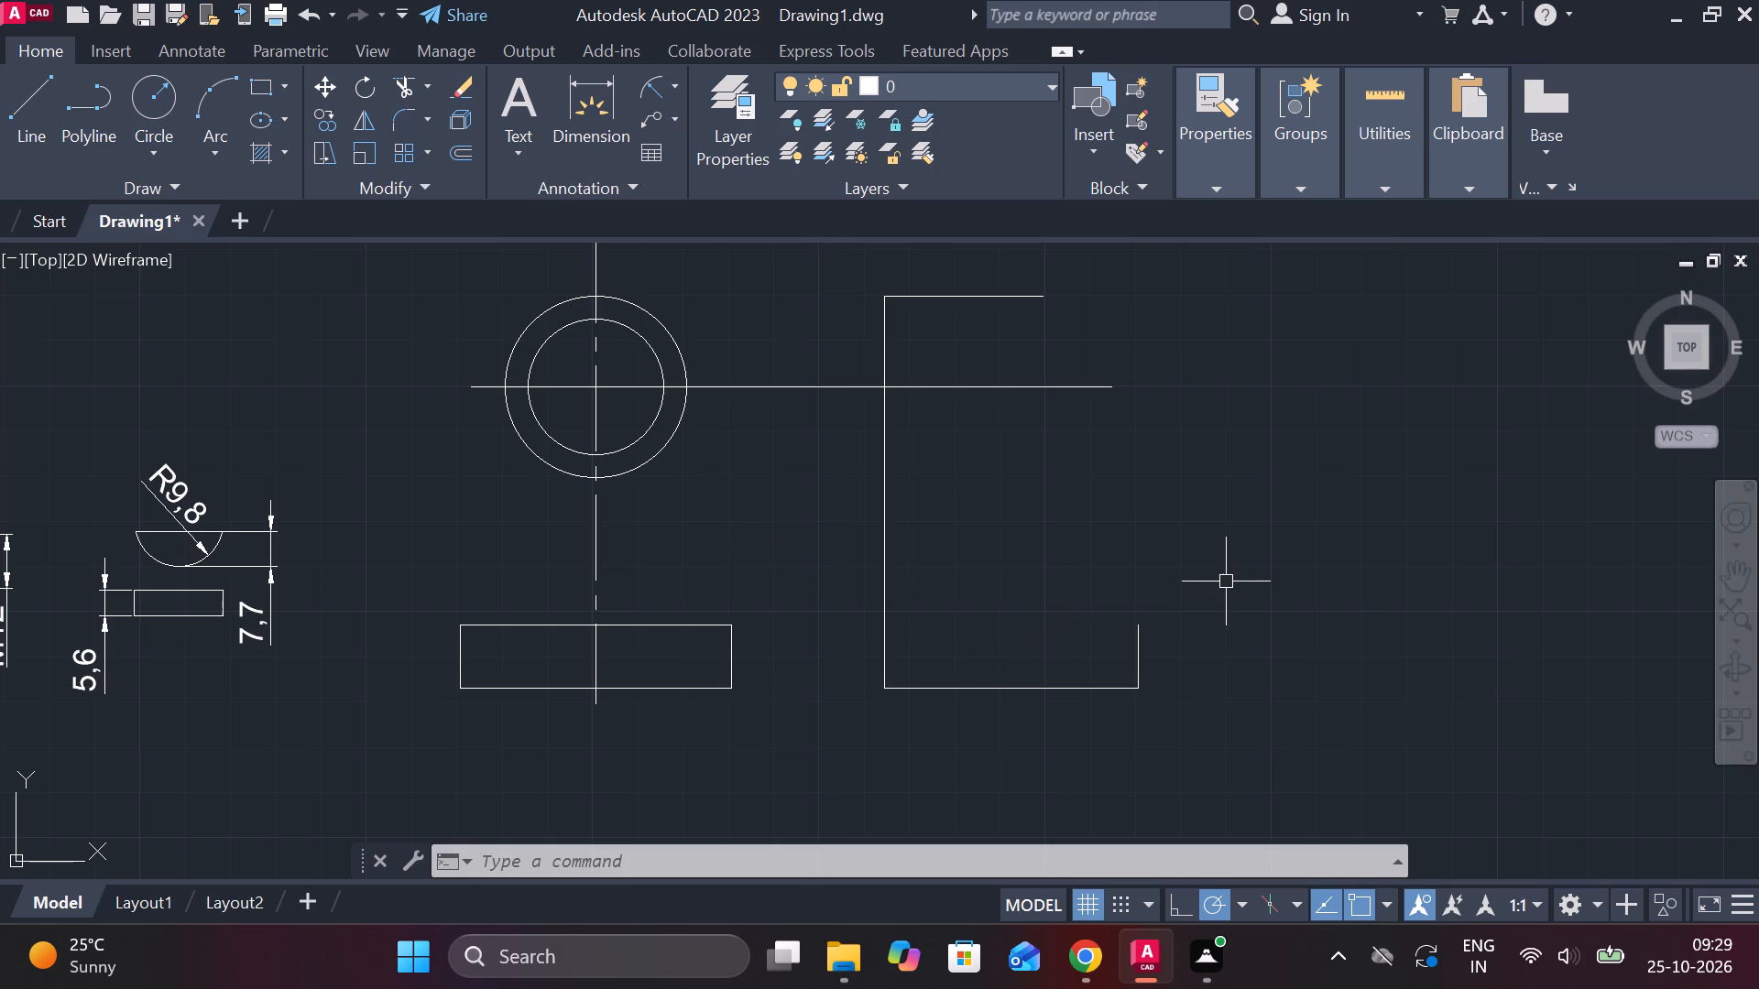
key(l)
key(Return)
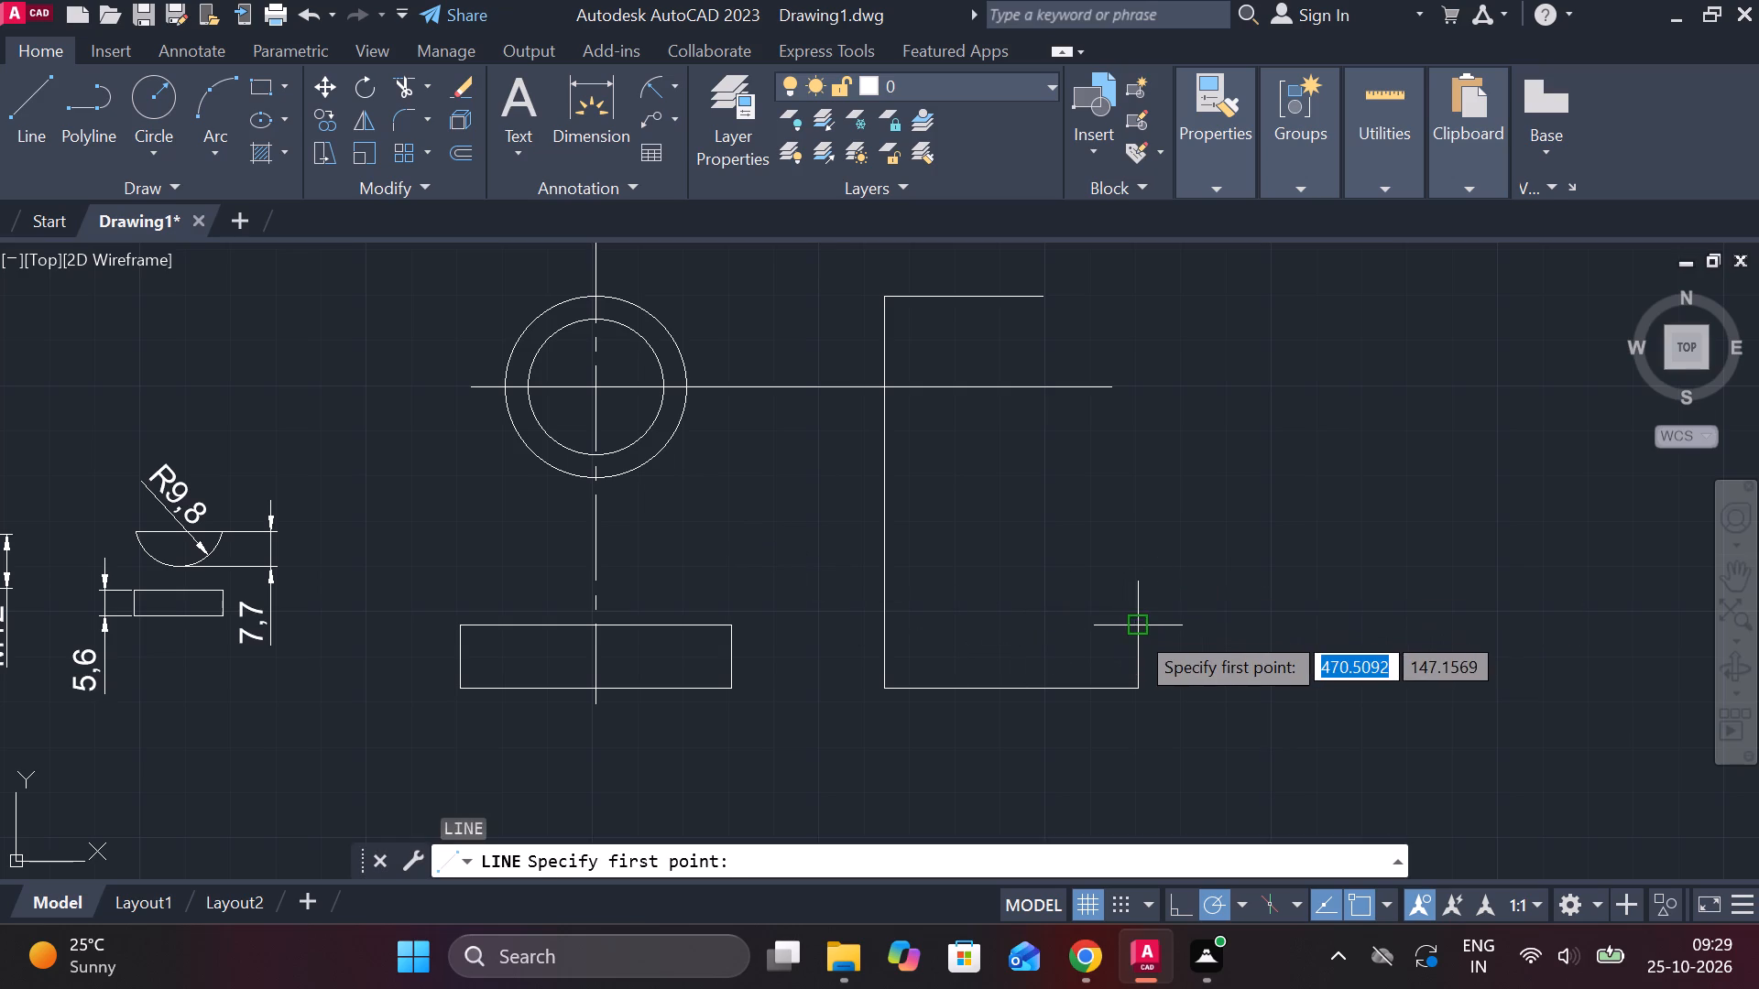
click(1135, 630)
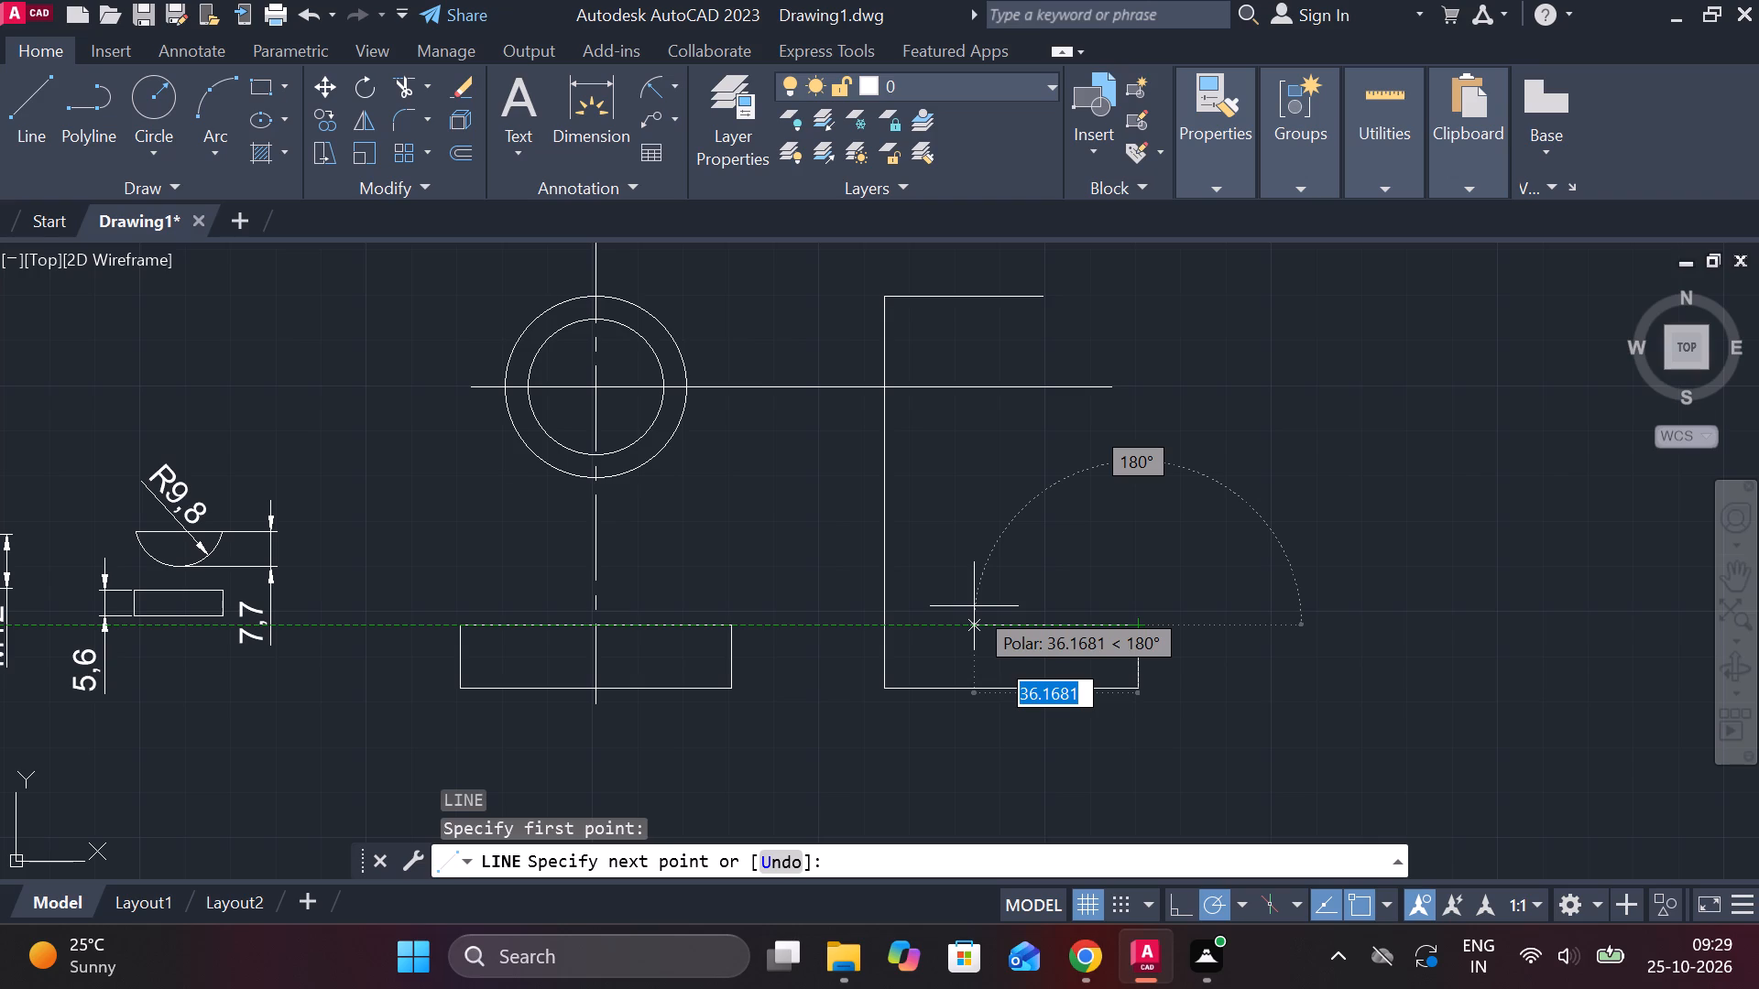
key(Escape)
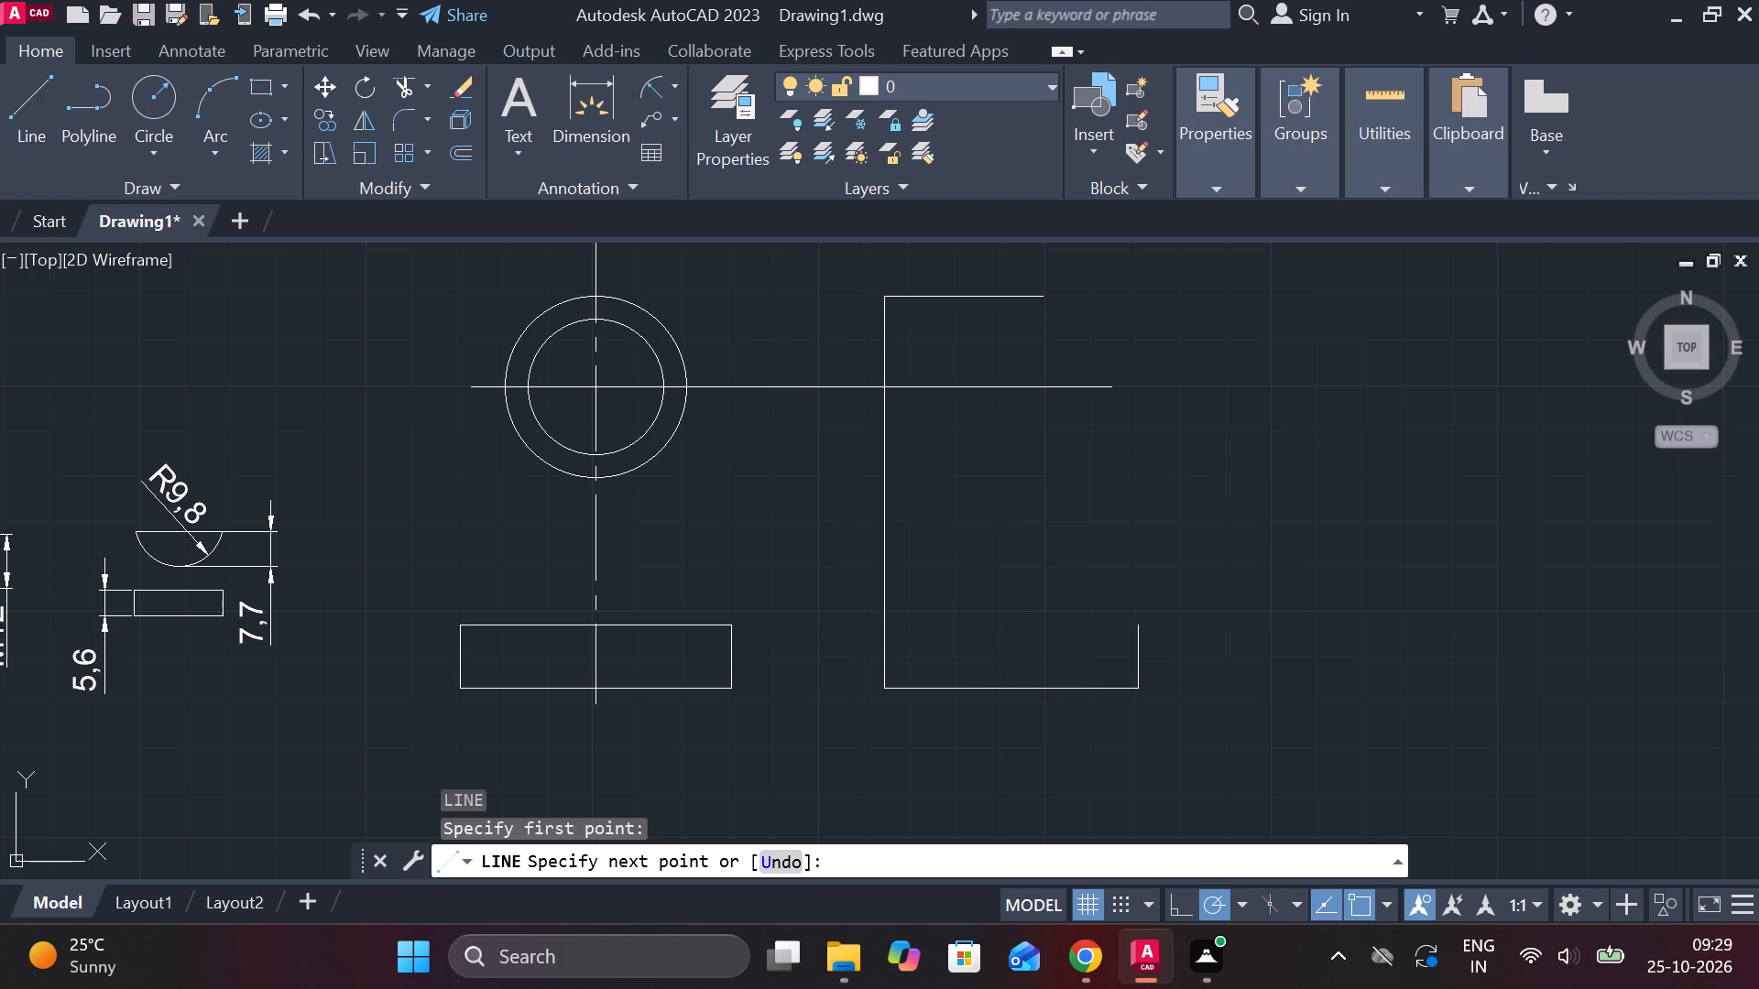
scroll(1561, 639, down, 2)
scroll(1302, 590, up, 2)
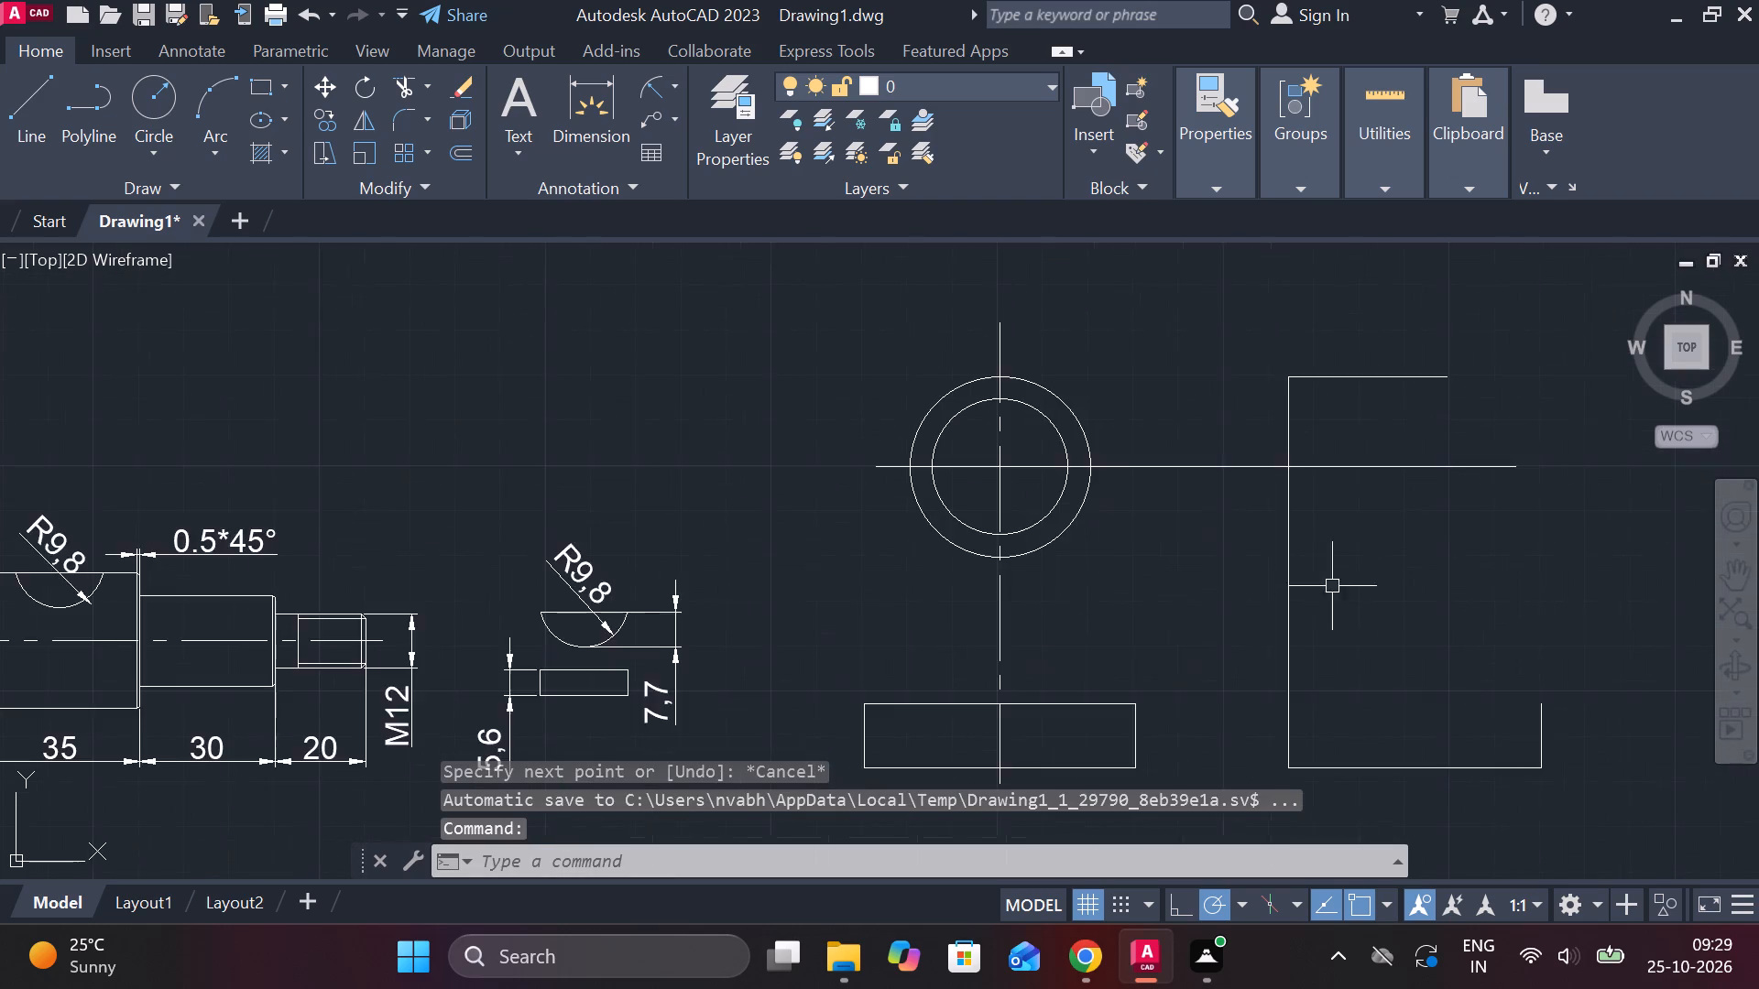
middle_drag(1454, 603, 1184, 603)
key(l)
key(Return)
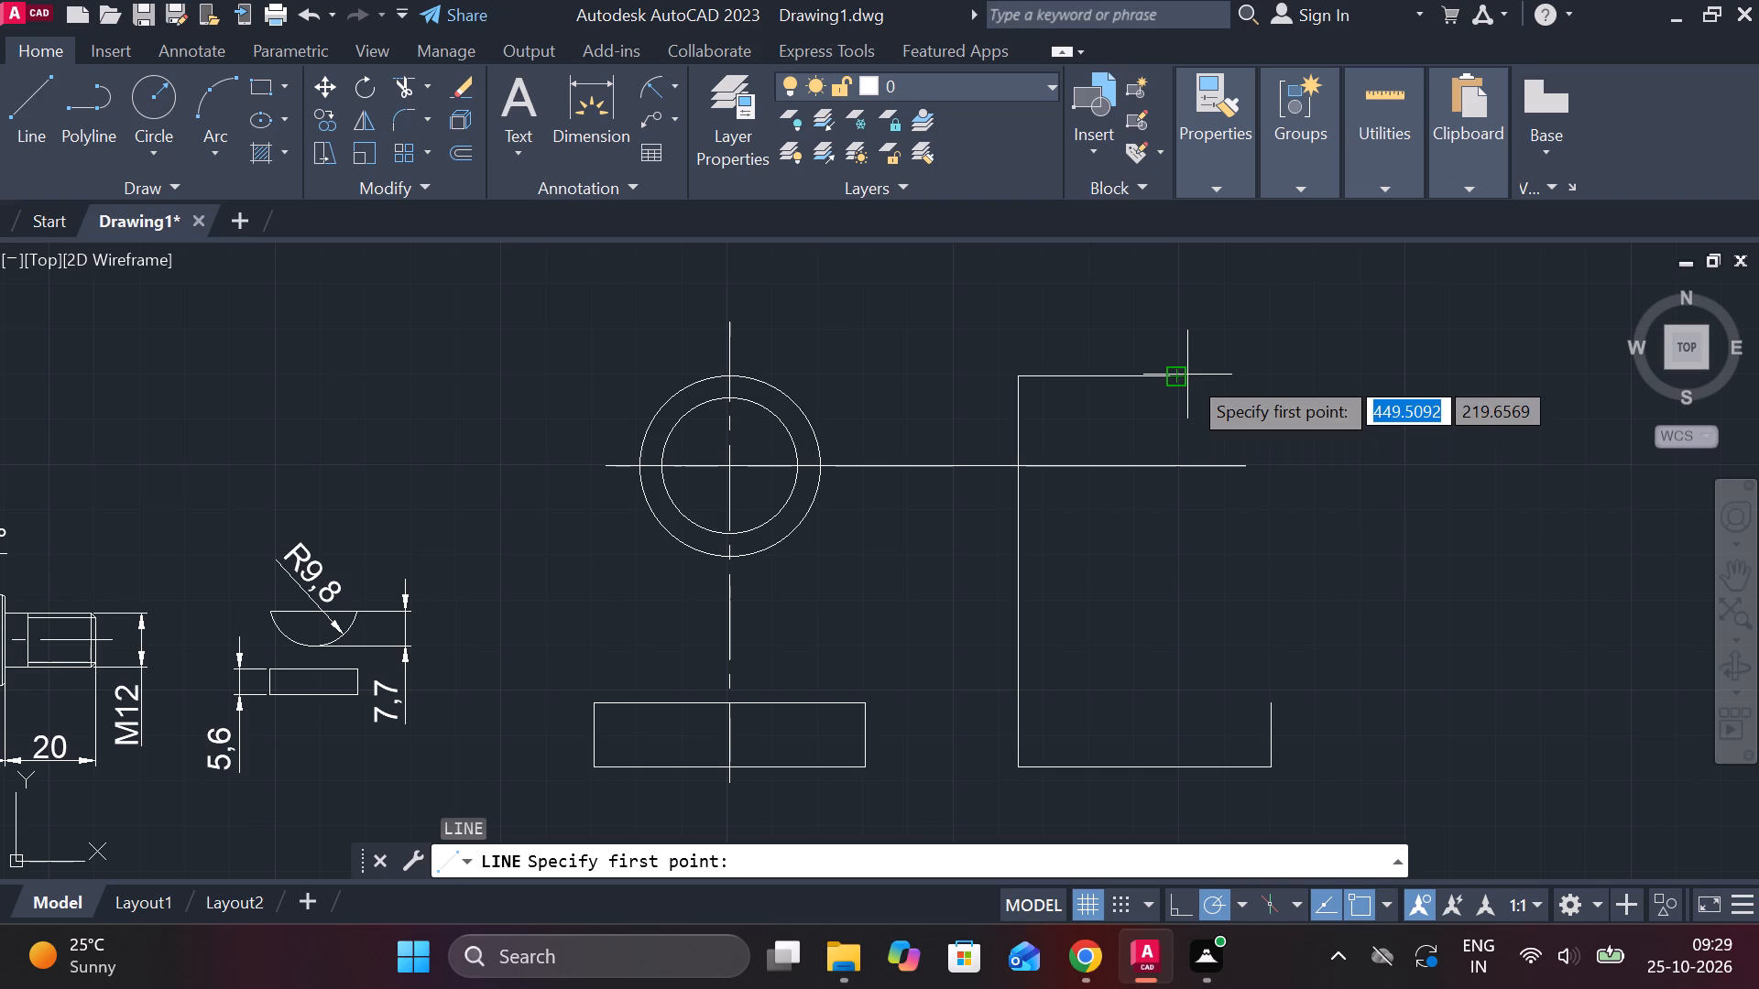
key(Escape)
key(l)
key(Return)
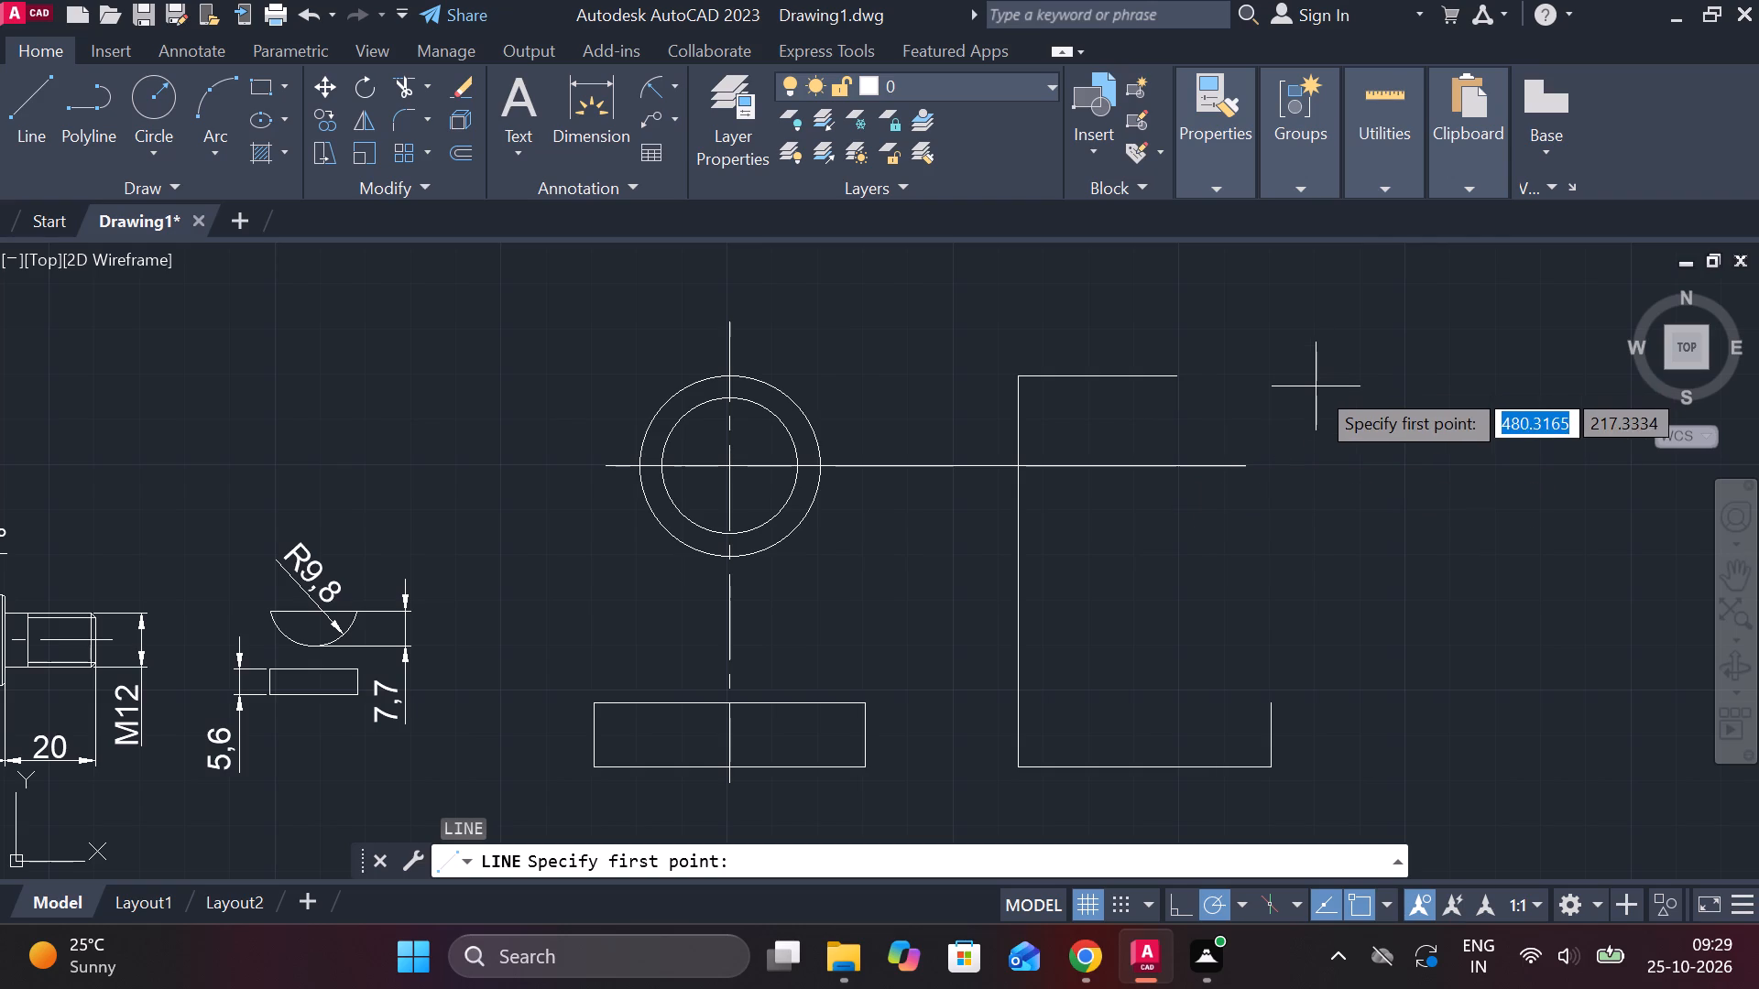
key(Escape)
Draw a horizontal line level with the outer circle's bottom, from the side view's vertical line outward past the end of the 35 top line.
key(l)
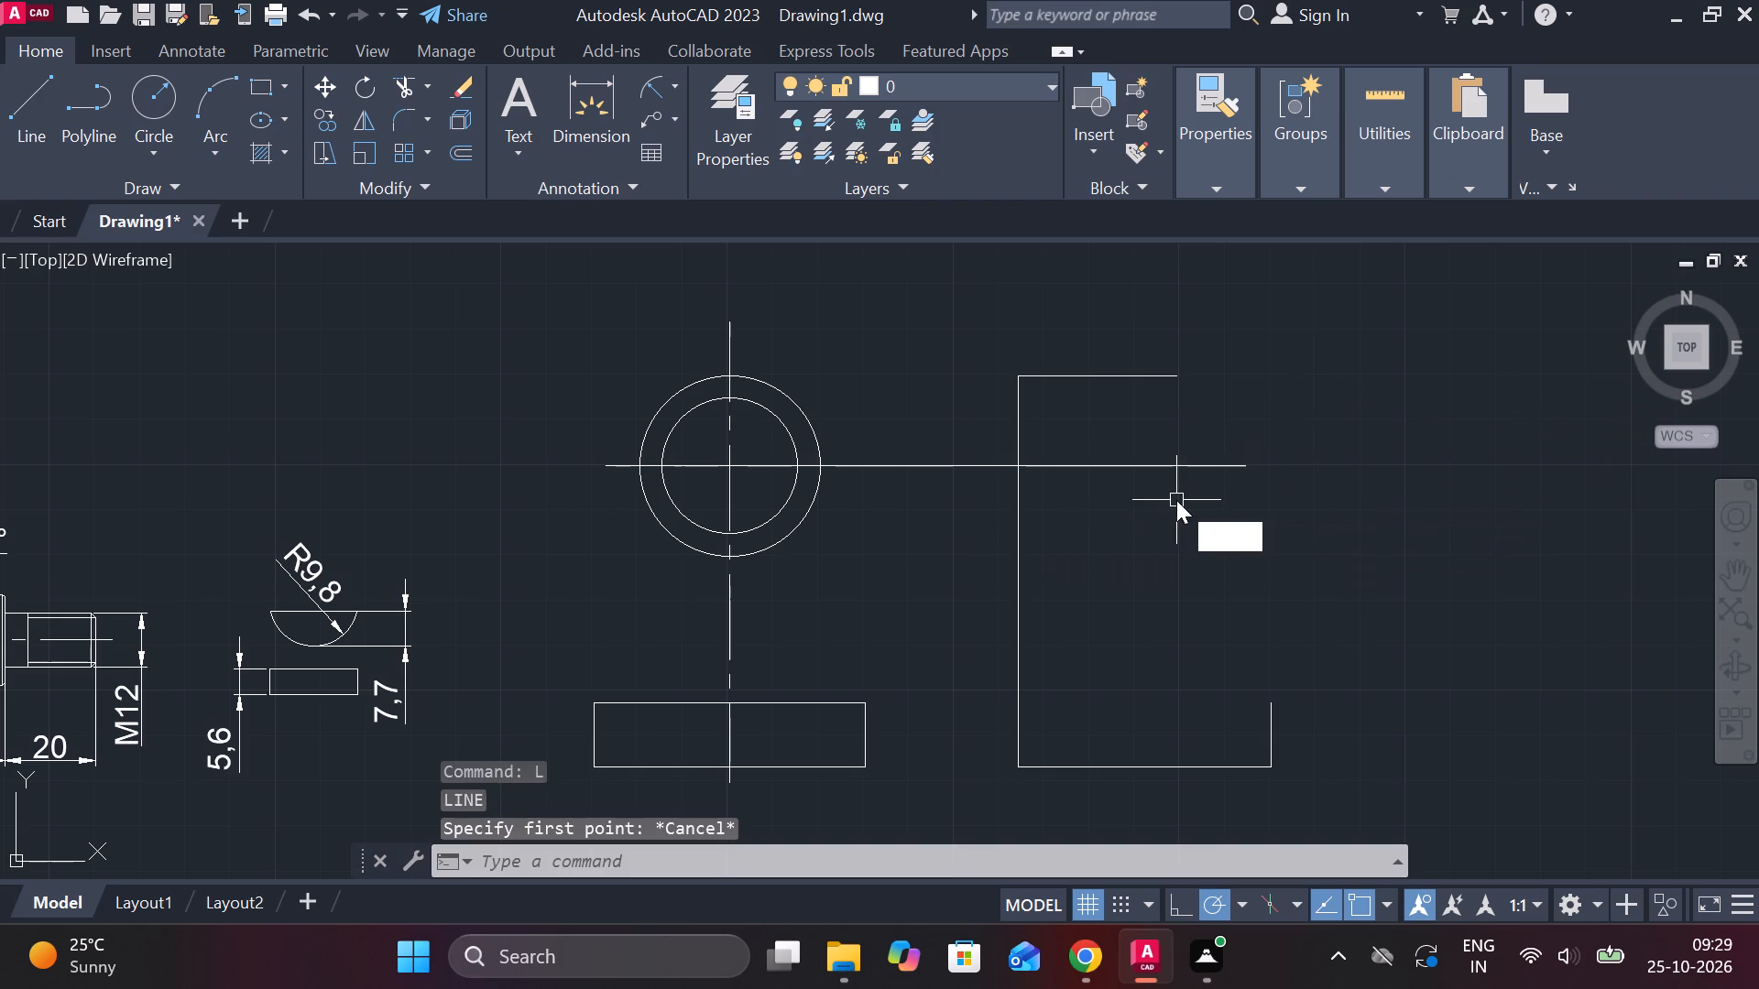
key(Return)
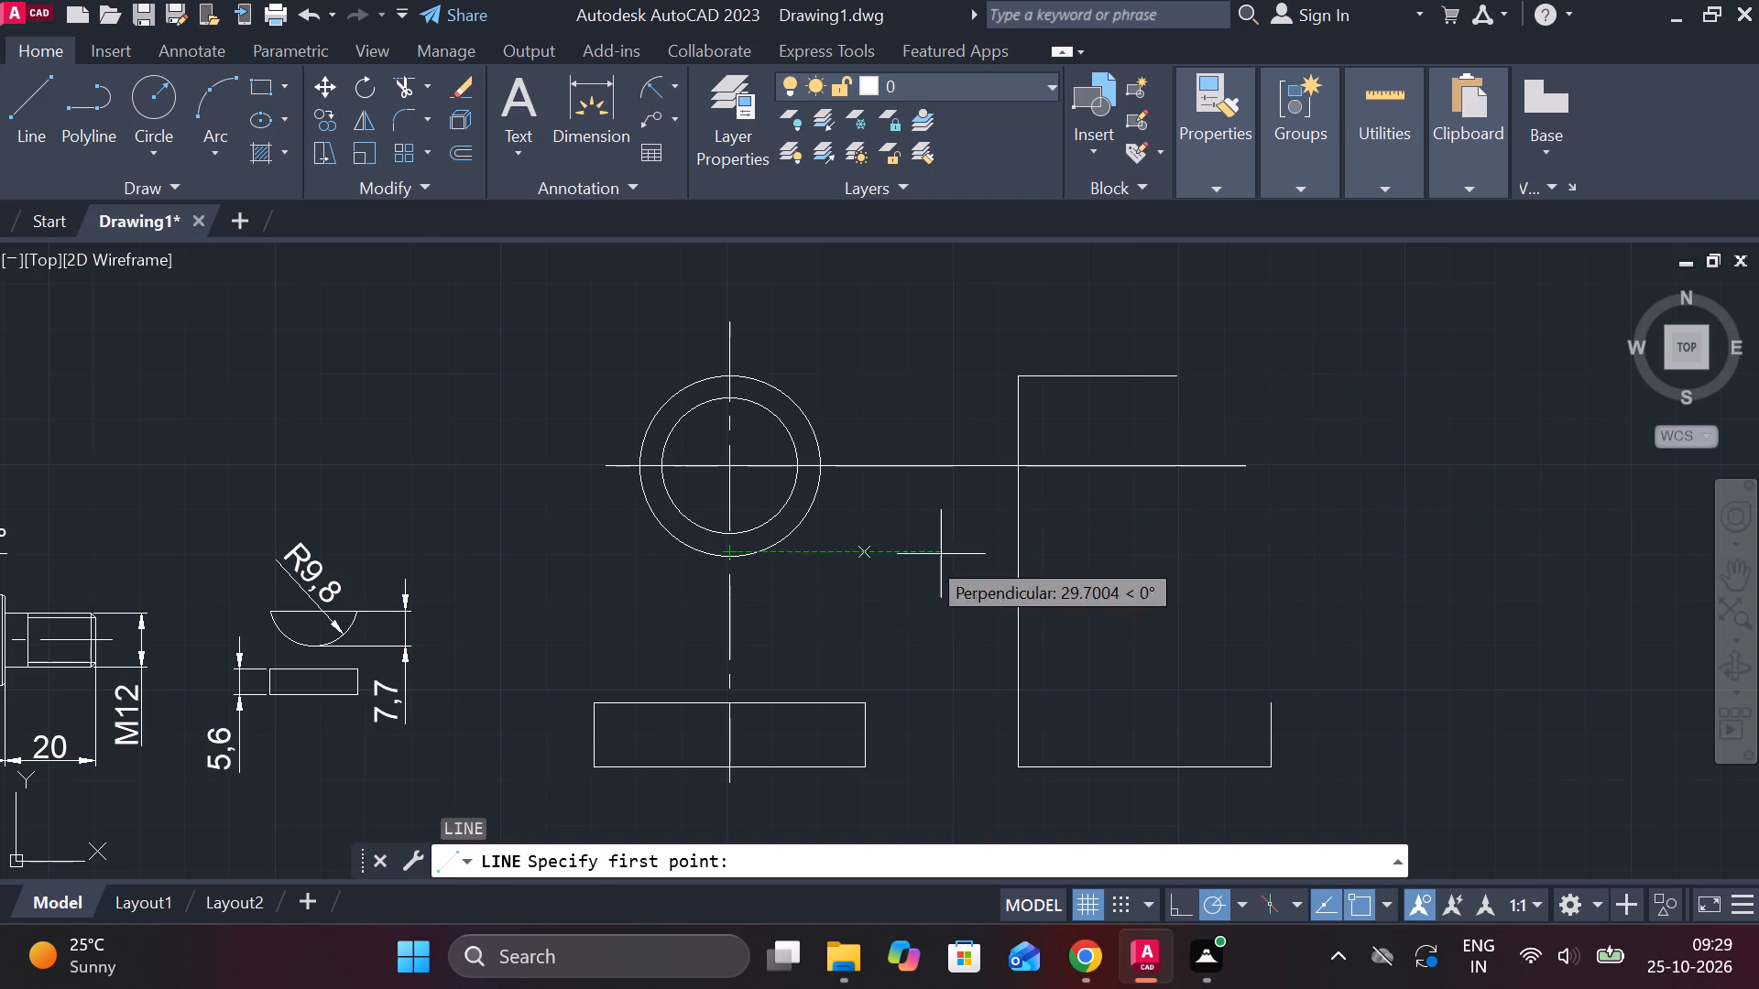
click(1011, 551)
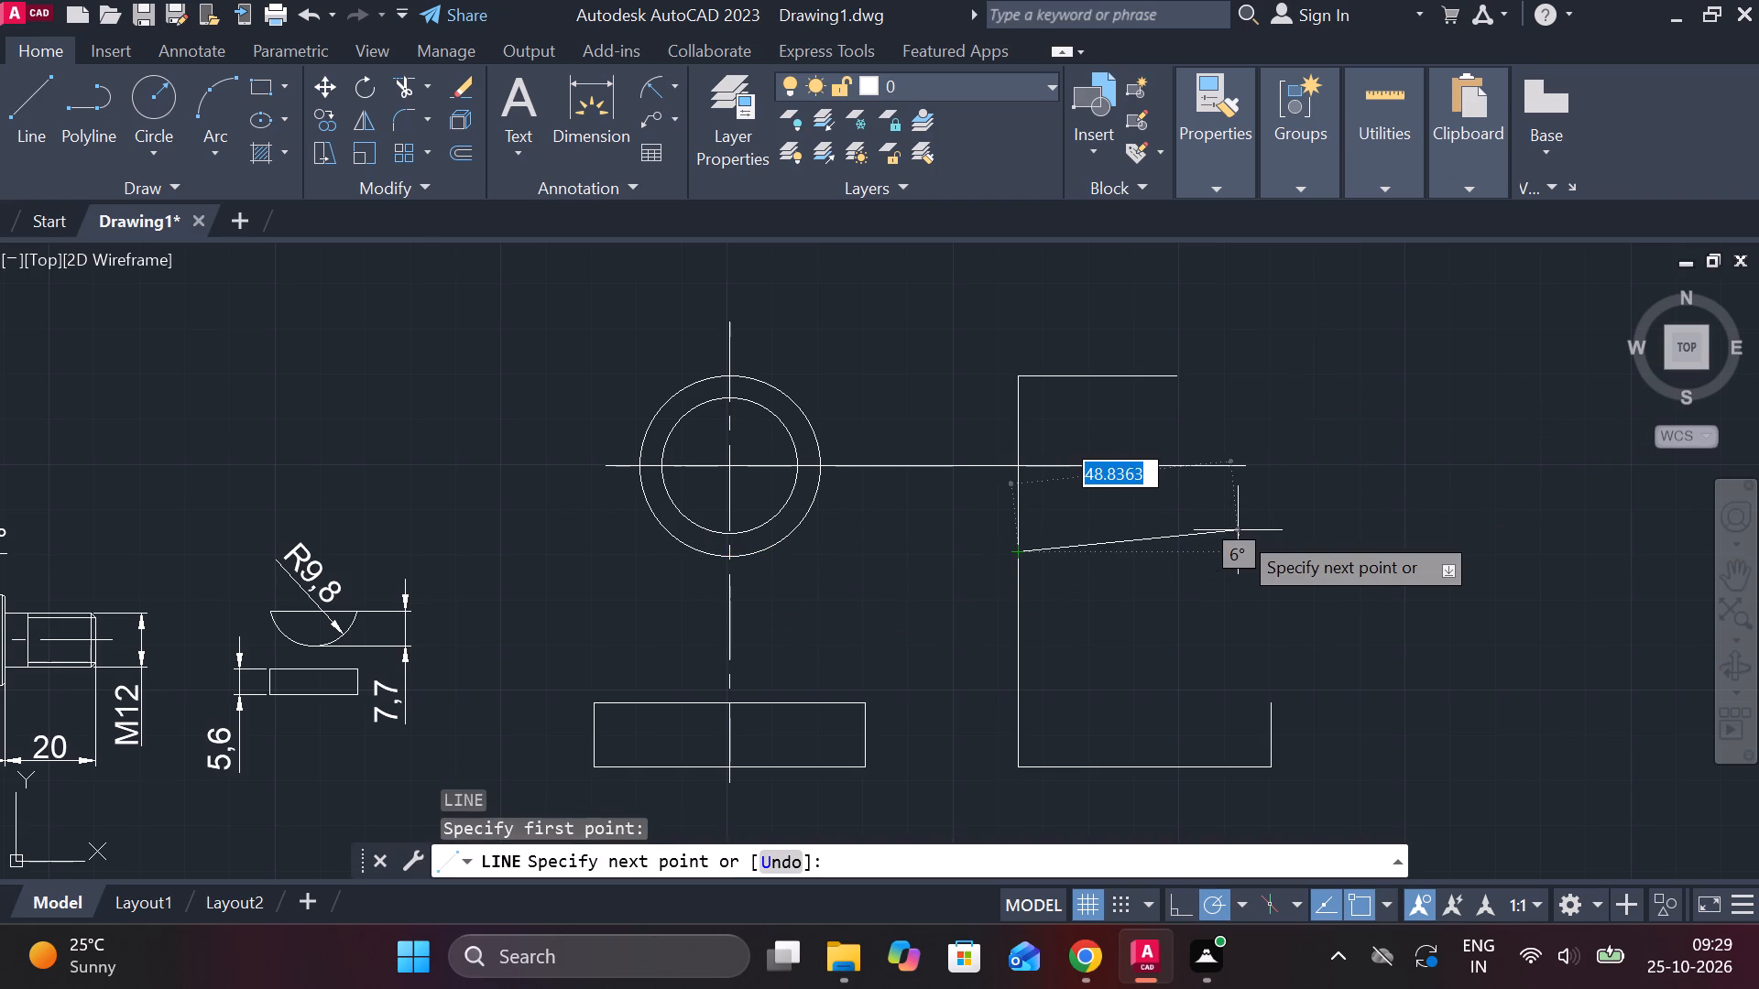
click(1287, 533)
key(Escape)
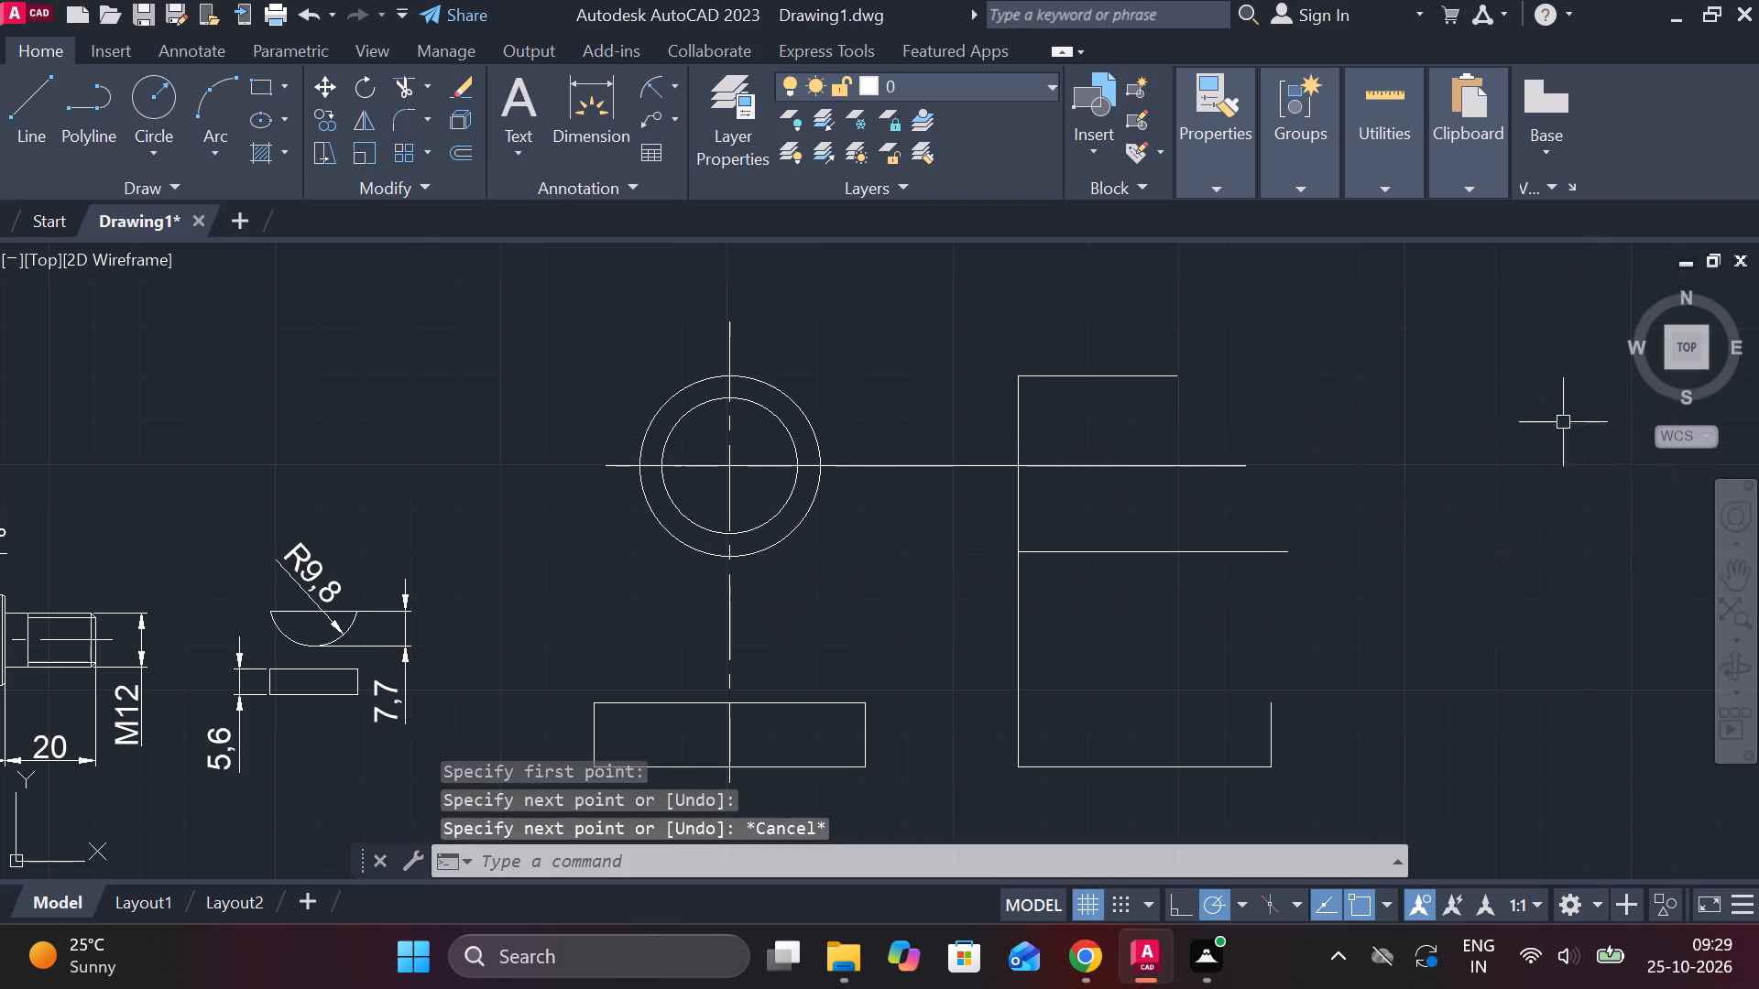
Draw a horizontal projection line from the inner circle's top quadrant across and beyond the side view.
key(space)
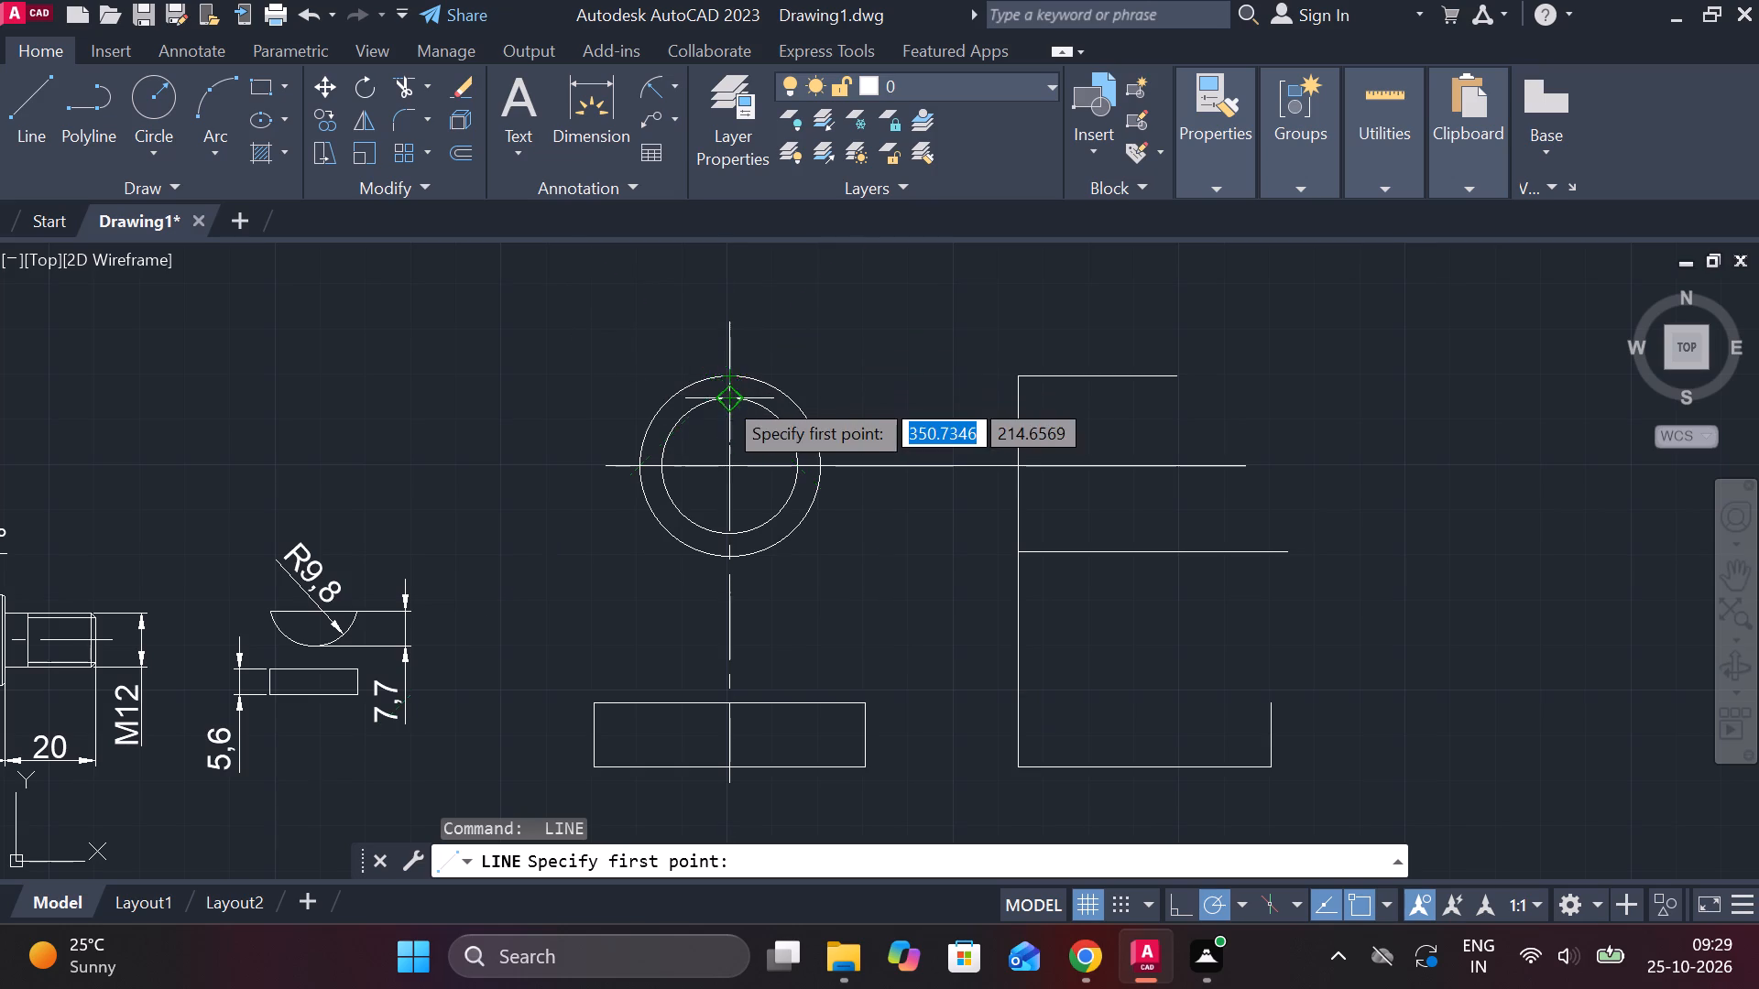
scroll(726, 397, up, 2)
click(741, 396)
scroll(1210, 367, down, 1)
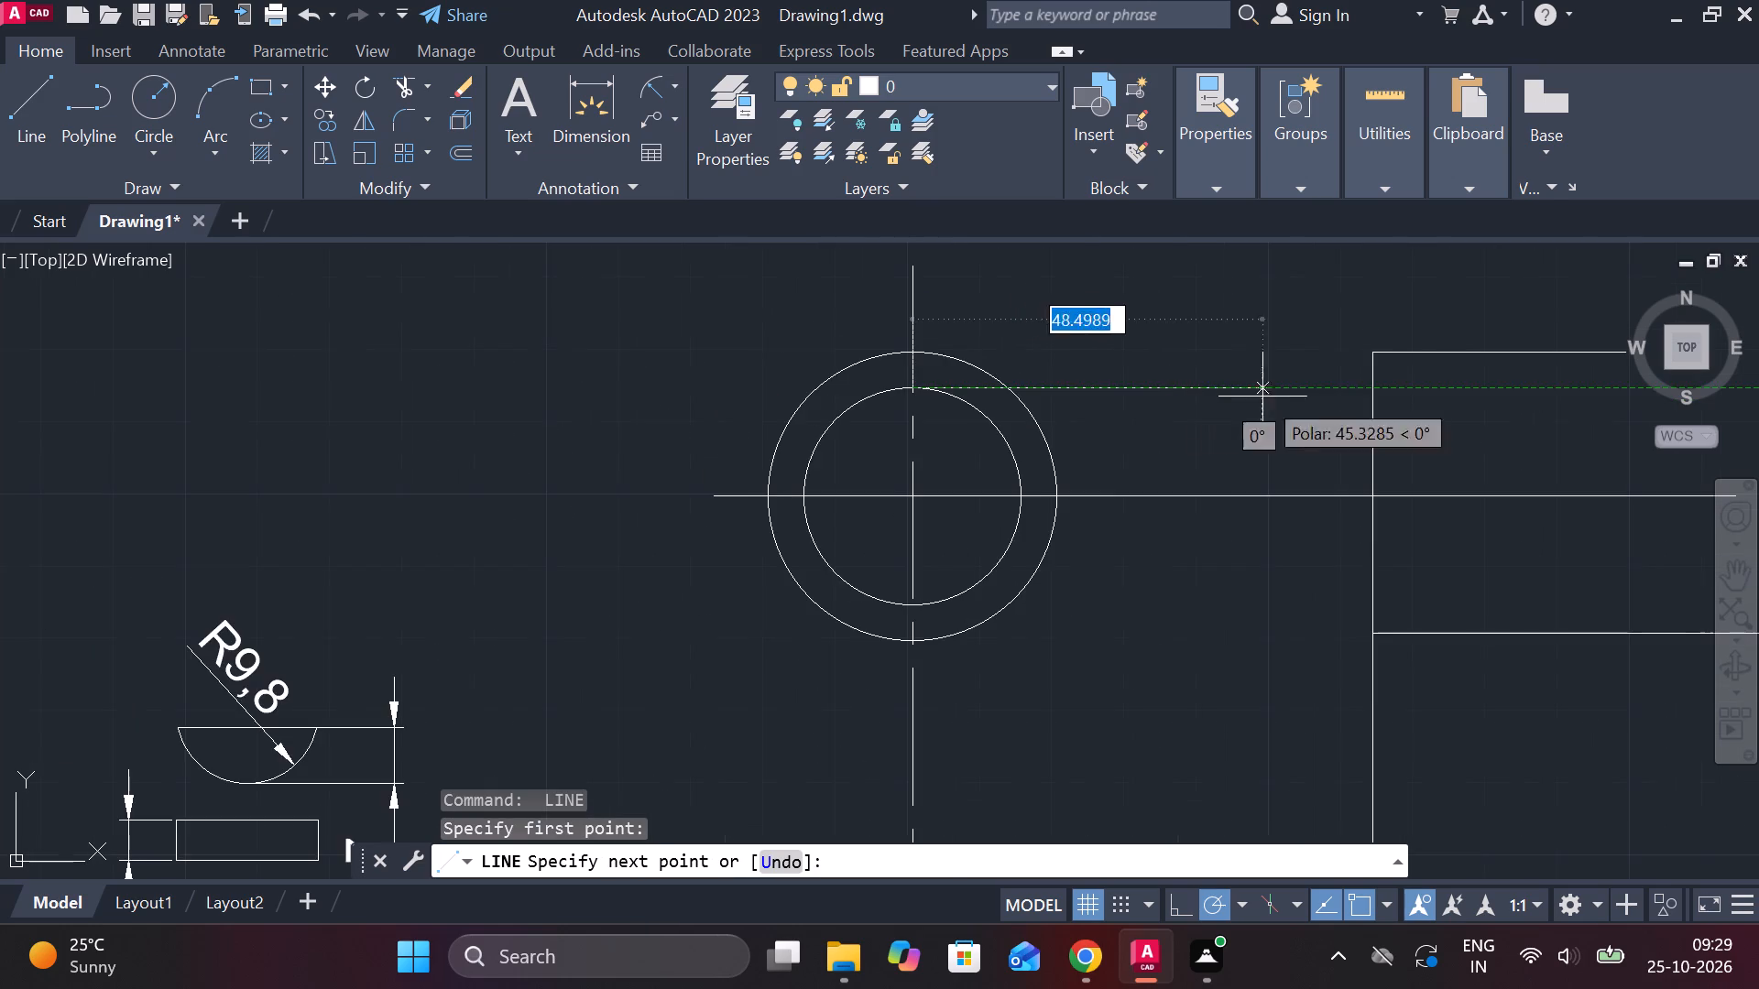
middle_drag(1425, 401, 1008, 397)
click(1322, 384)
key(Escape)
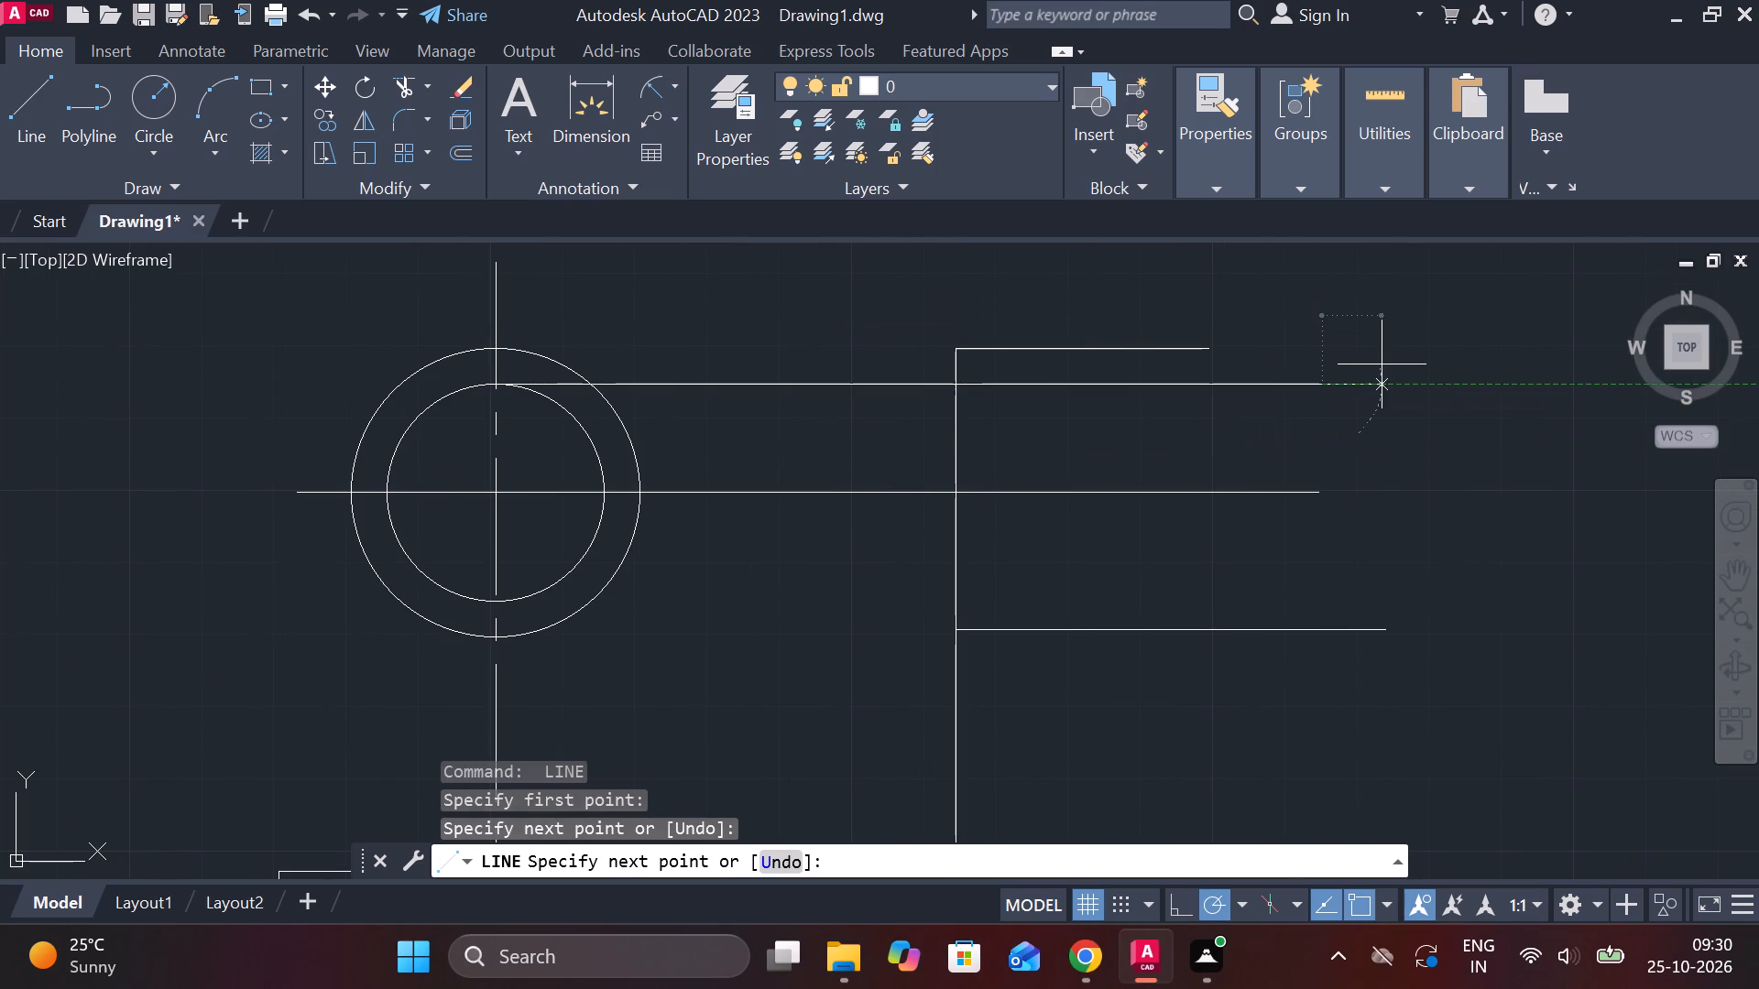
Draw a vertical line about 39 long from the free end of the side view's 35 top line down to the outer-circle-bottom line.
key(l)
key(Return)
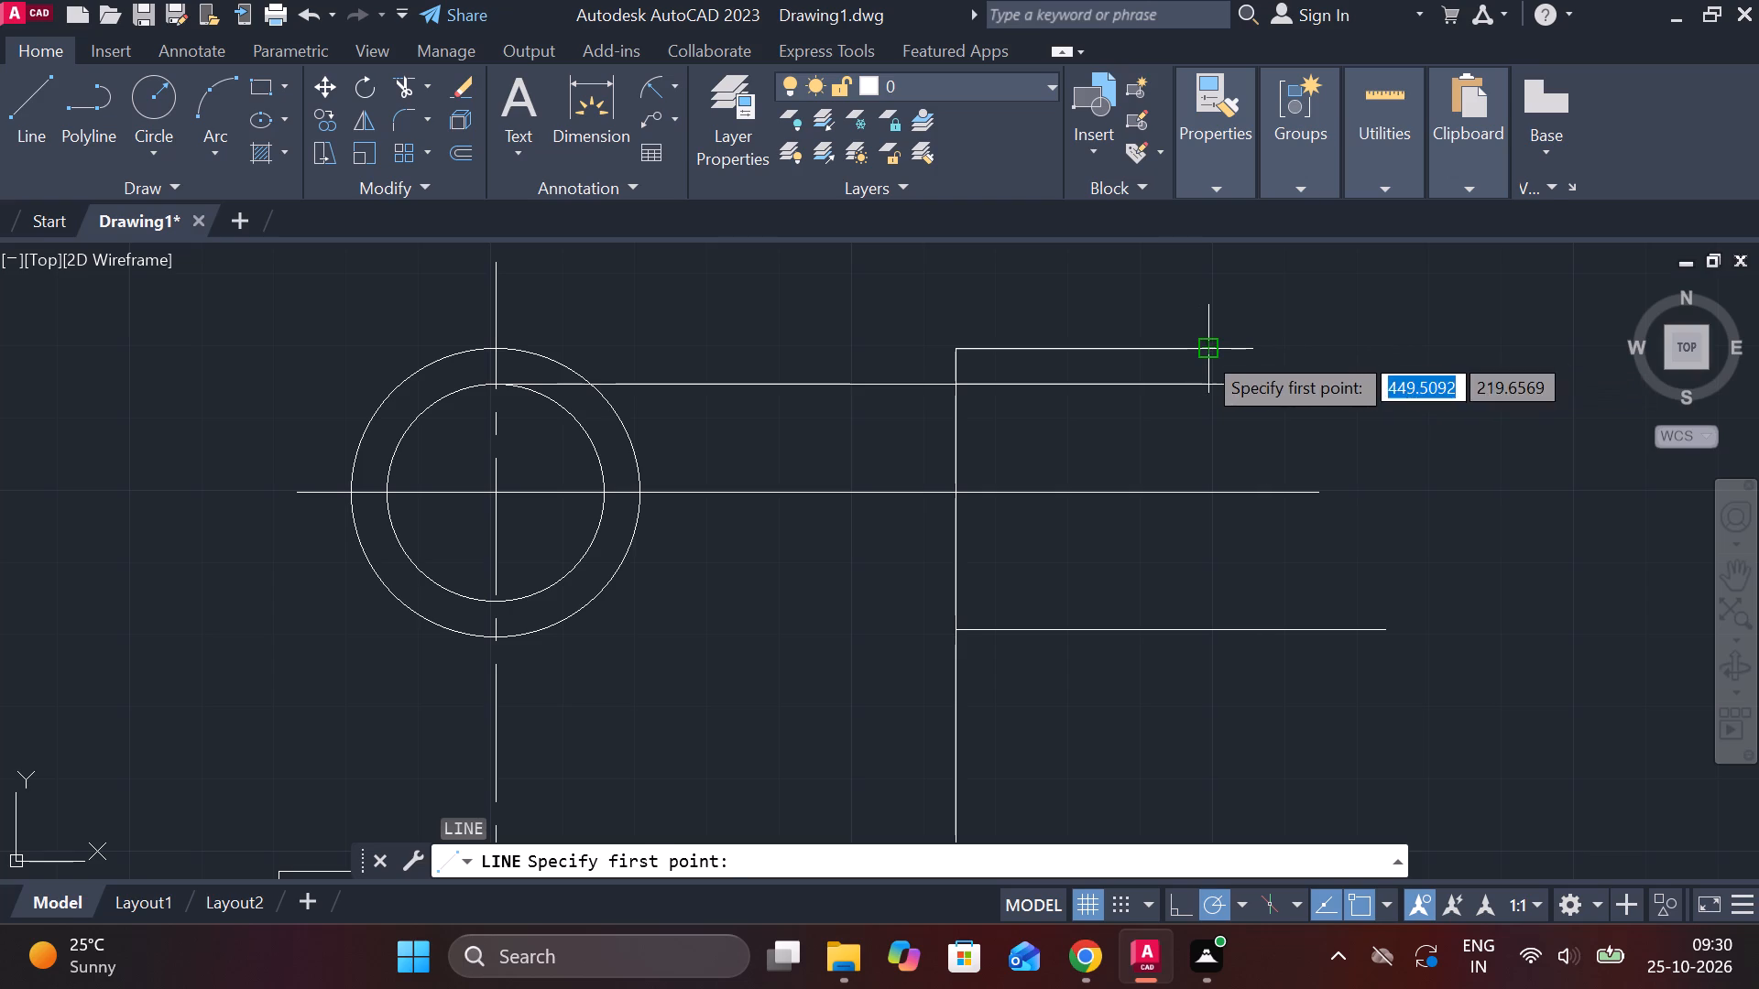
click(1202, 351)
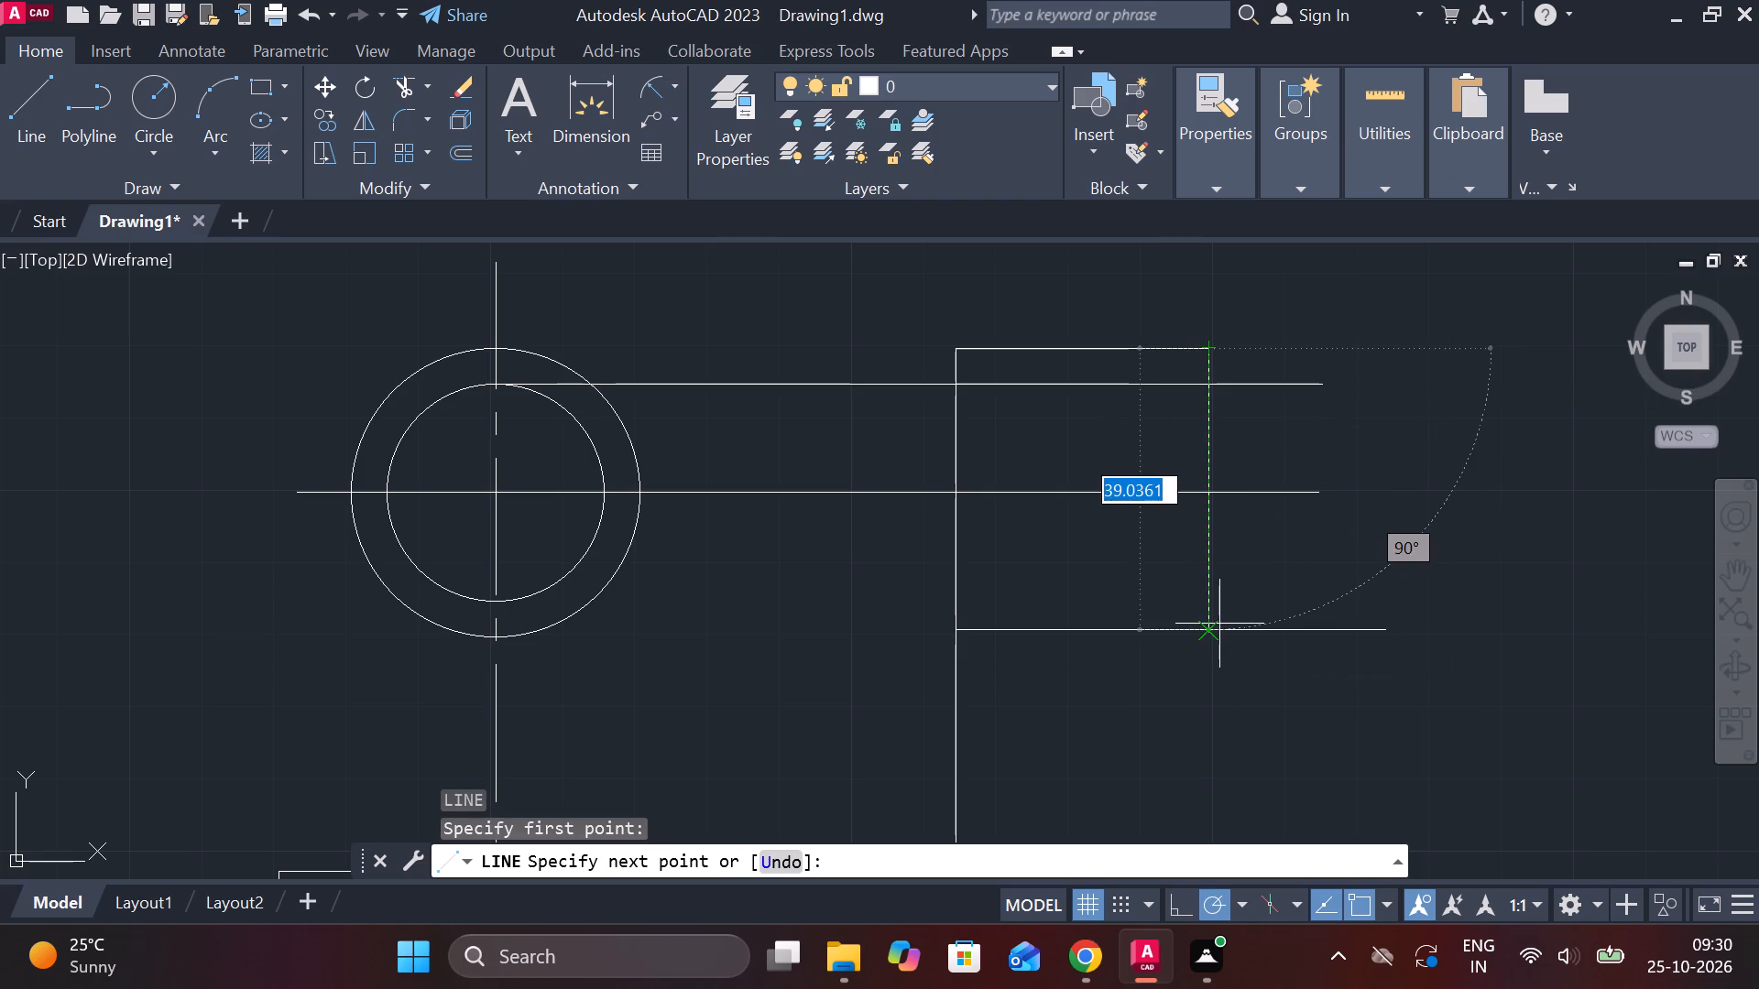
click(1219, 624)
key(Escape)
Trim the three horizontal lines where they overhang the side view cylinder's new vertical end line.
text(tr)
key(space)
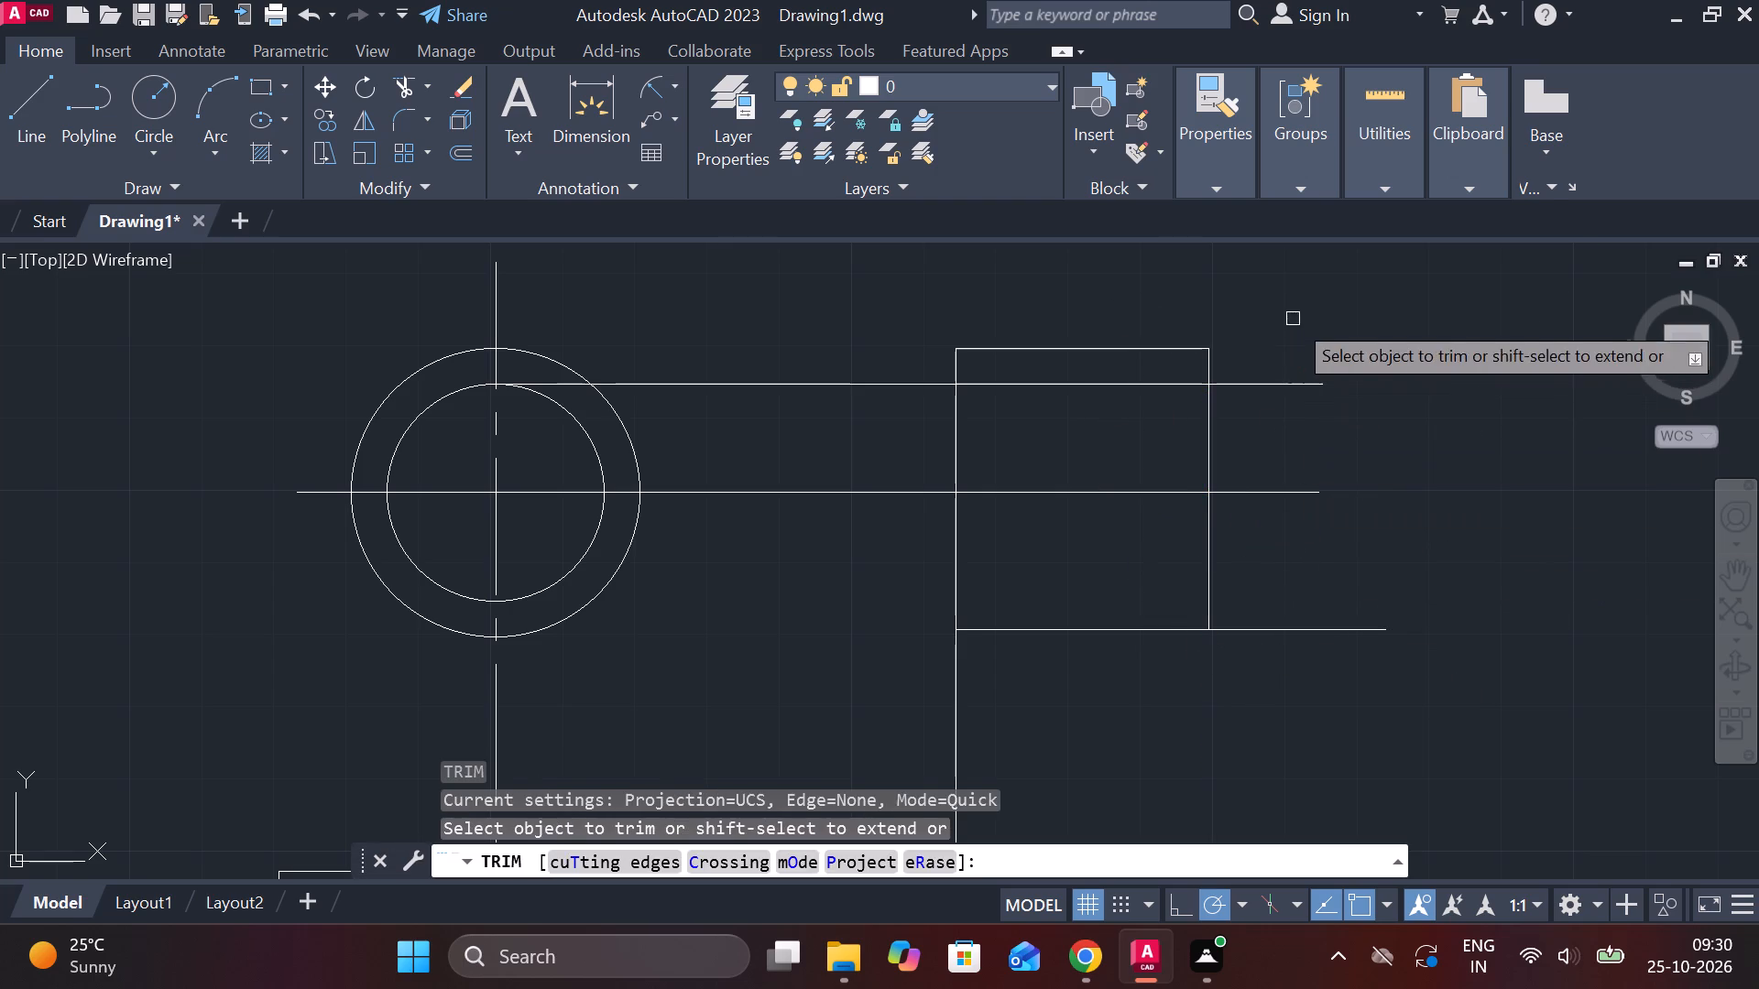
drag(1284, 299, 1273, 682)
key(Escape)
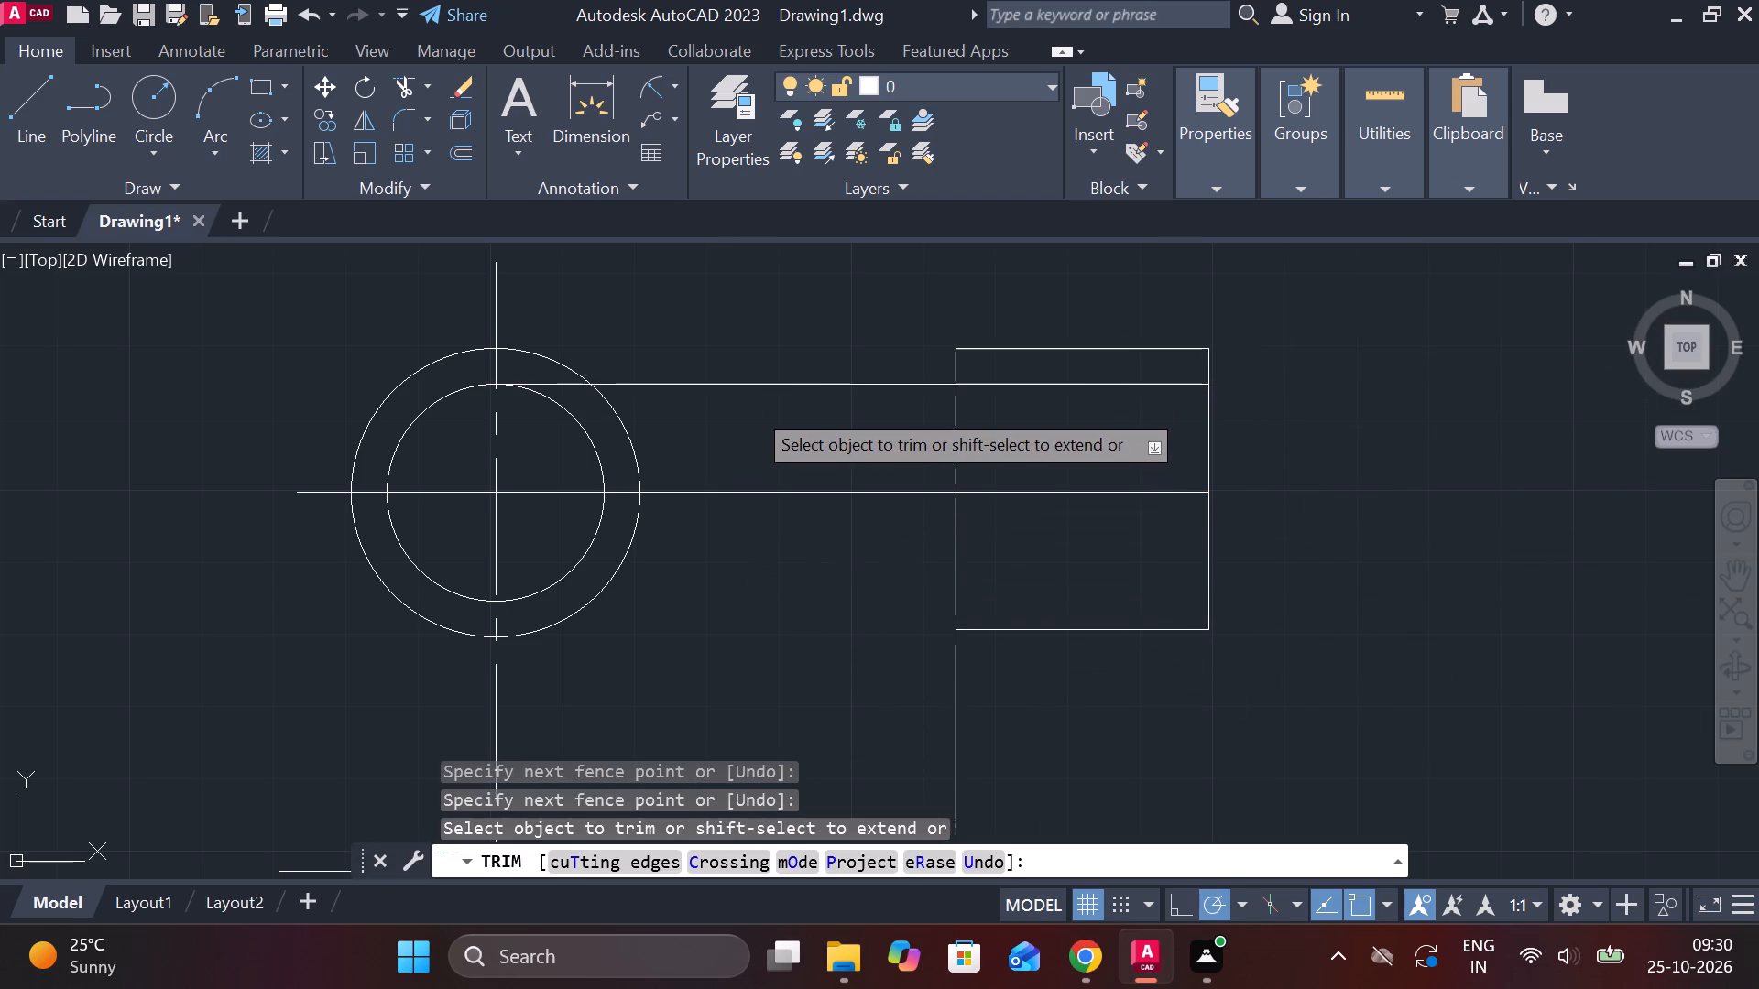
key(y)
key(Escape)
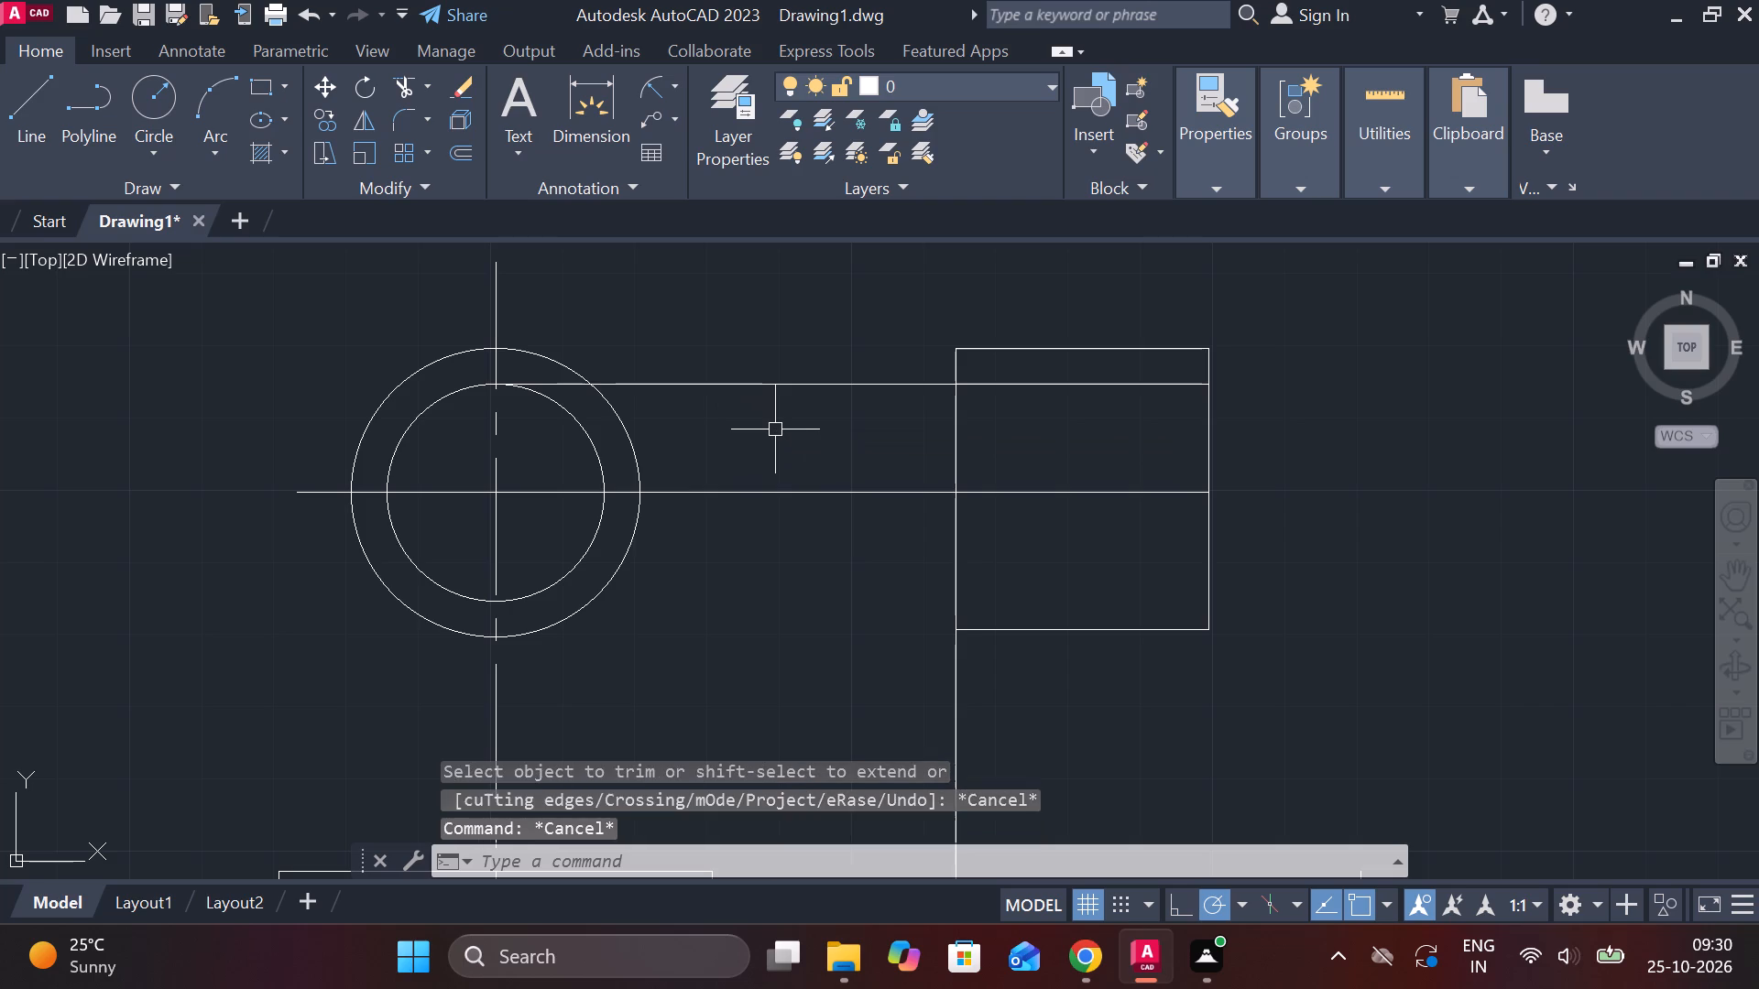
Trim the inner-circle-top projection line between the two views and erase its leftover piece inside the outer circle.
key(space)
click(753, 384)
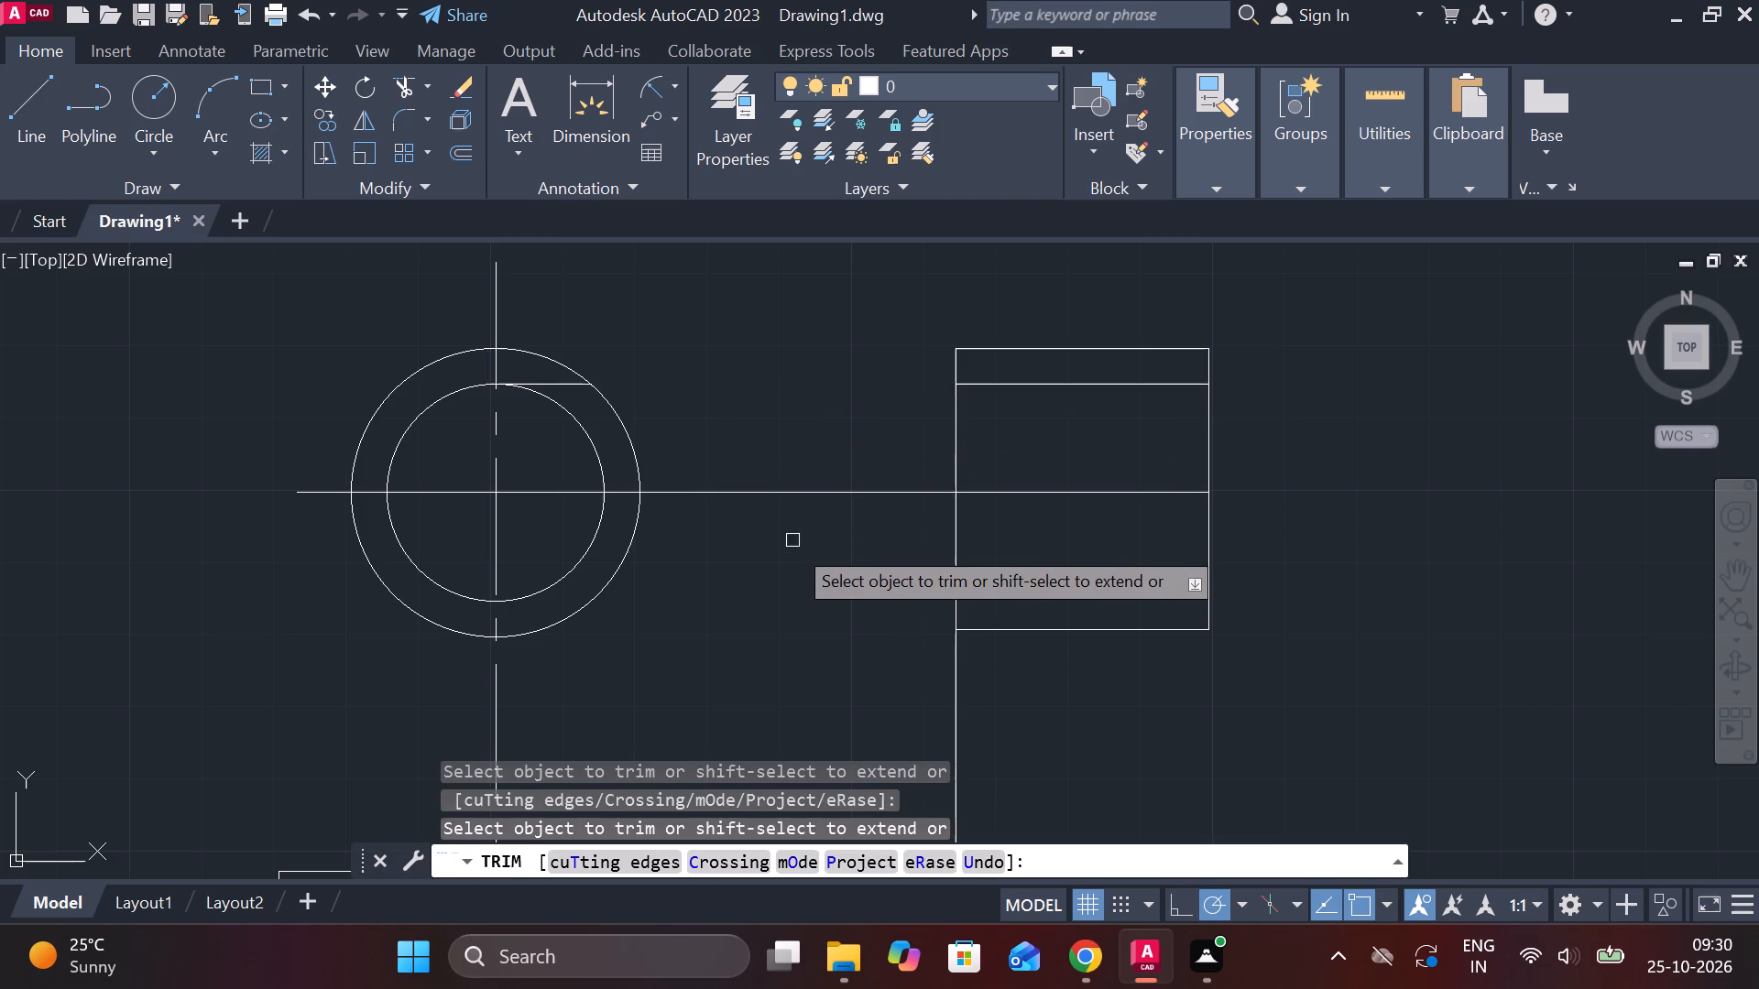
key(Escape)
click(554, 385)
text(e)
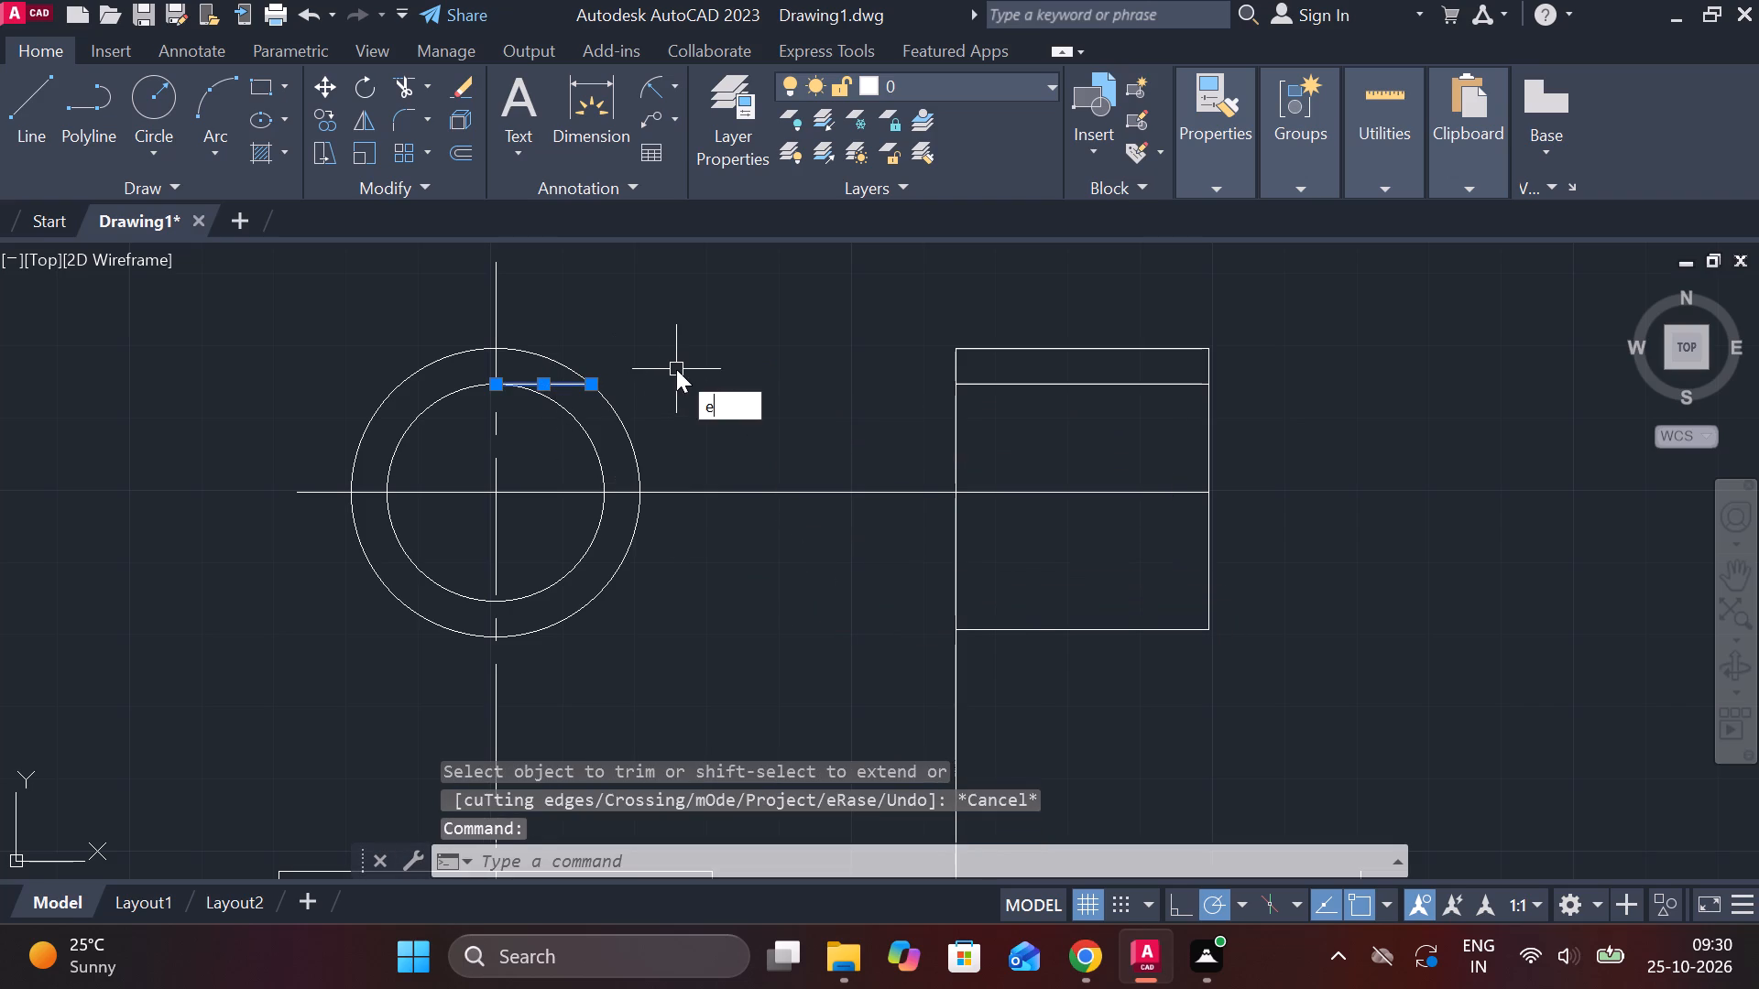
key(space)
Draw a horizontal projection line from the inner circle's bottom quadrant across and beyond the side view.
middle_drag(1243, 629, 1234, 631)
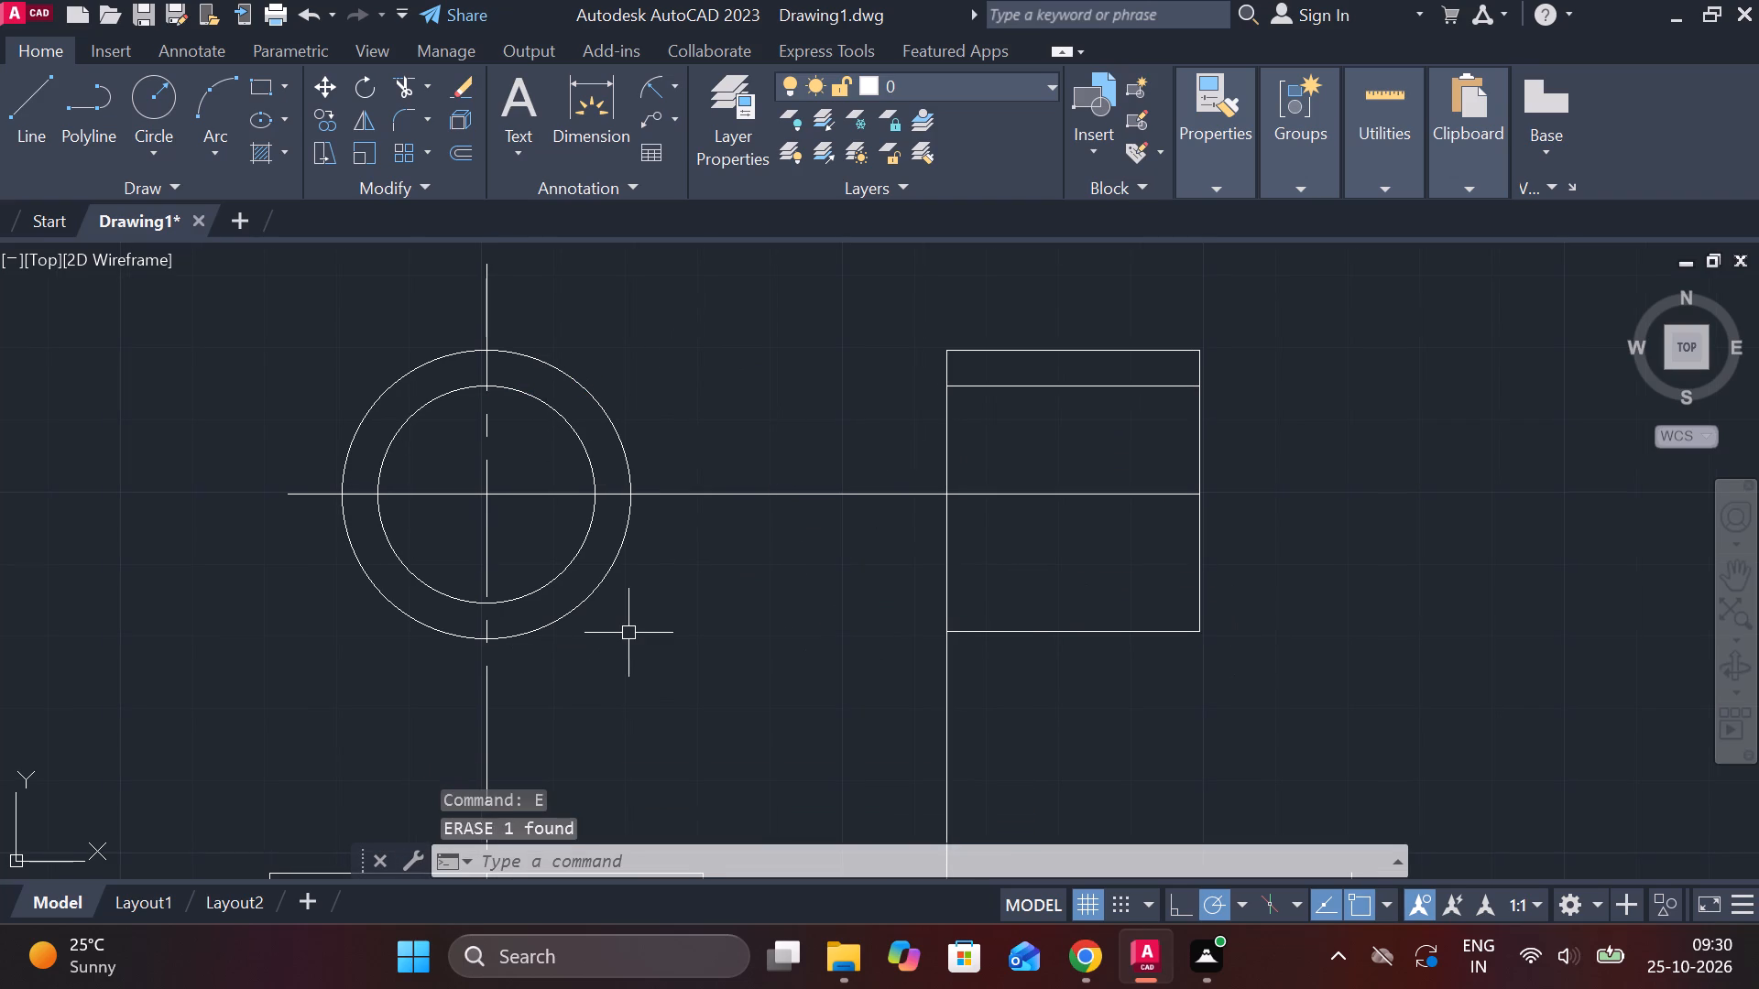
key(l)
key(Return)
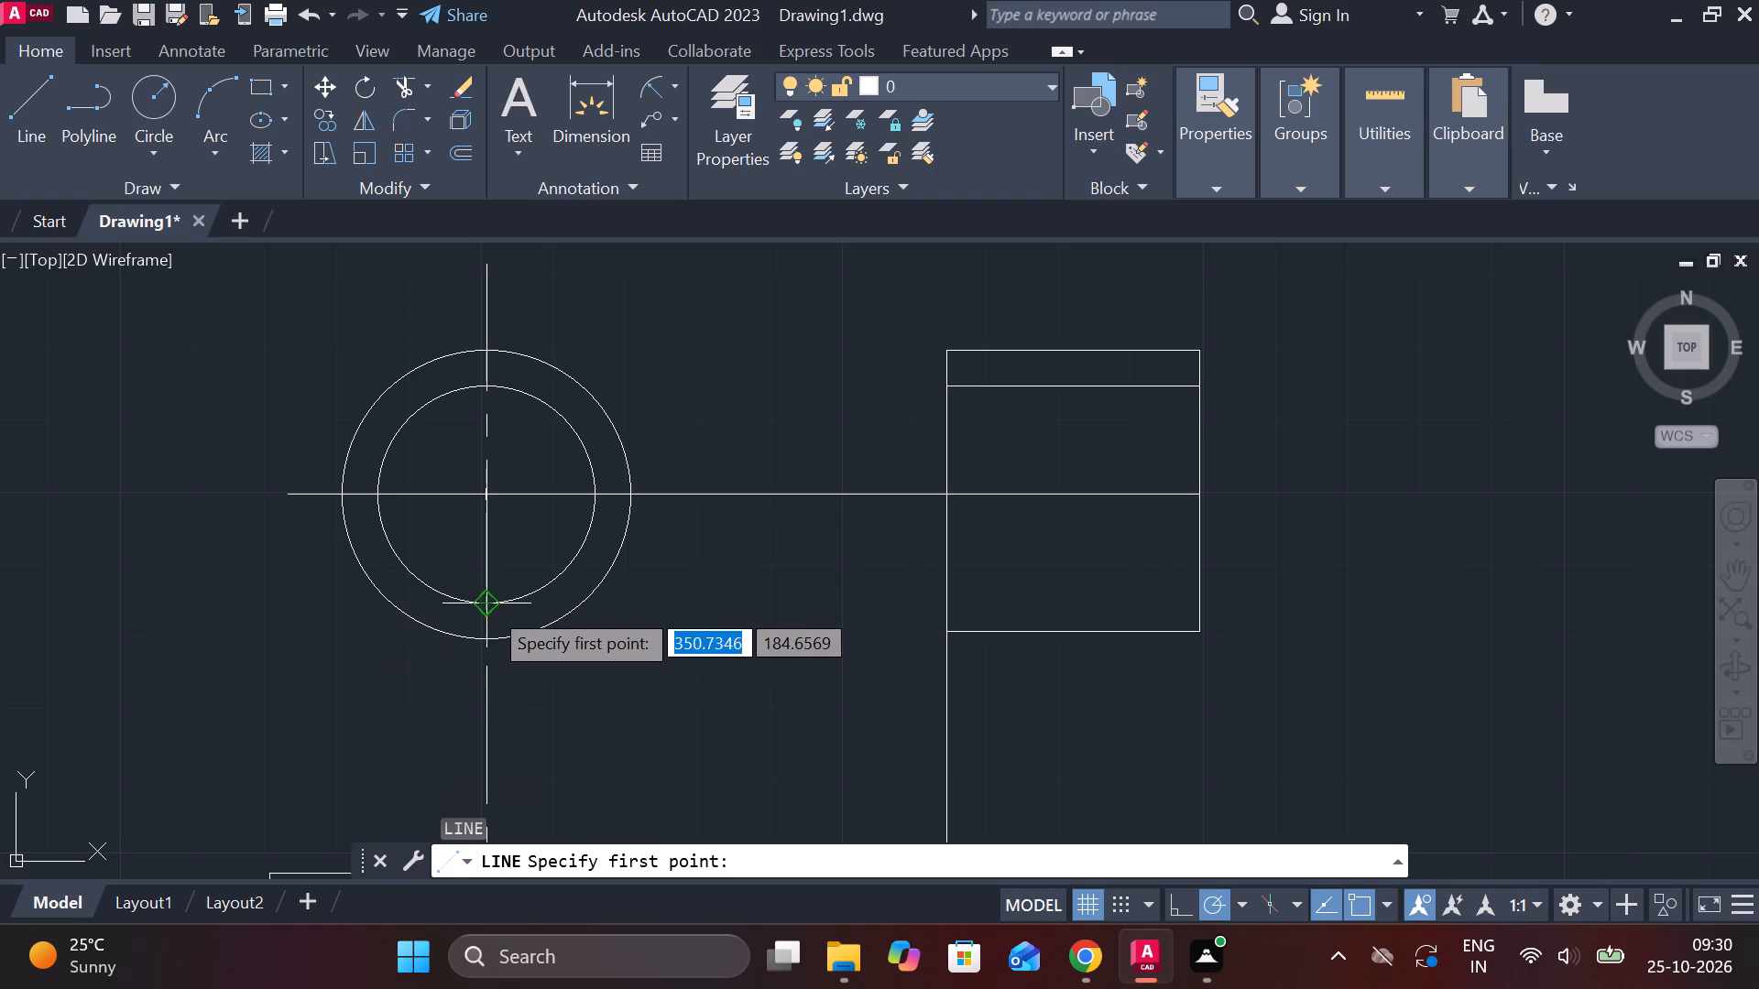
click(488, 606)
click(1287, 607)
key(Escape)
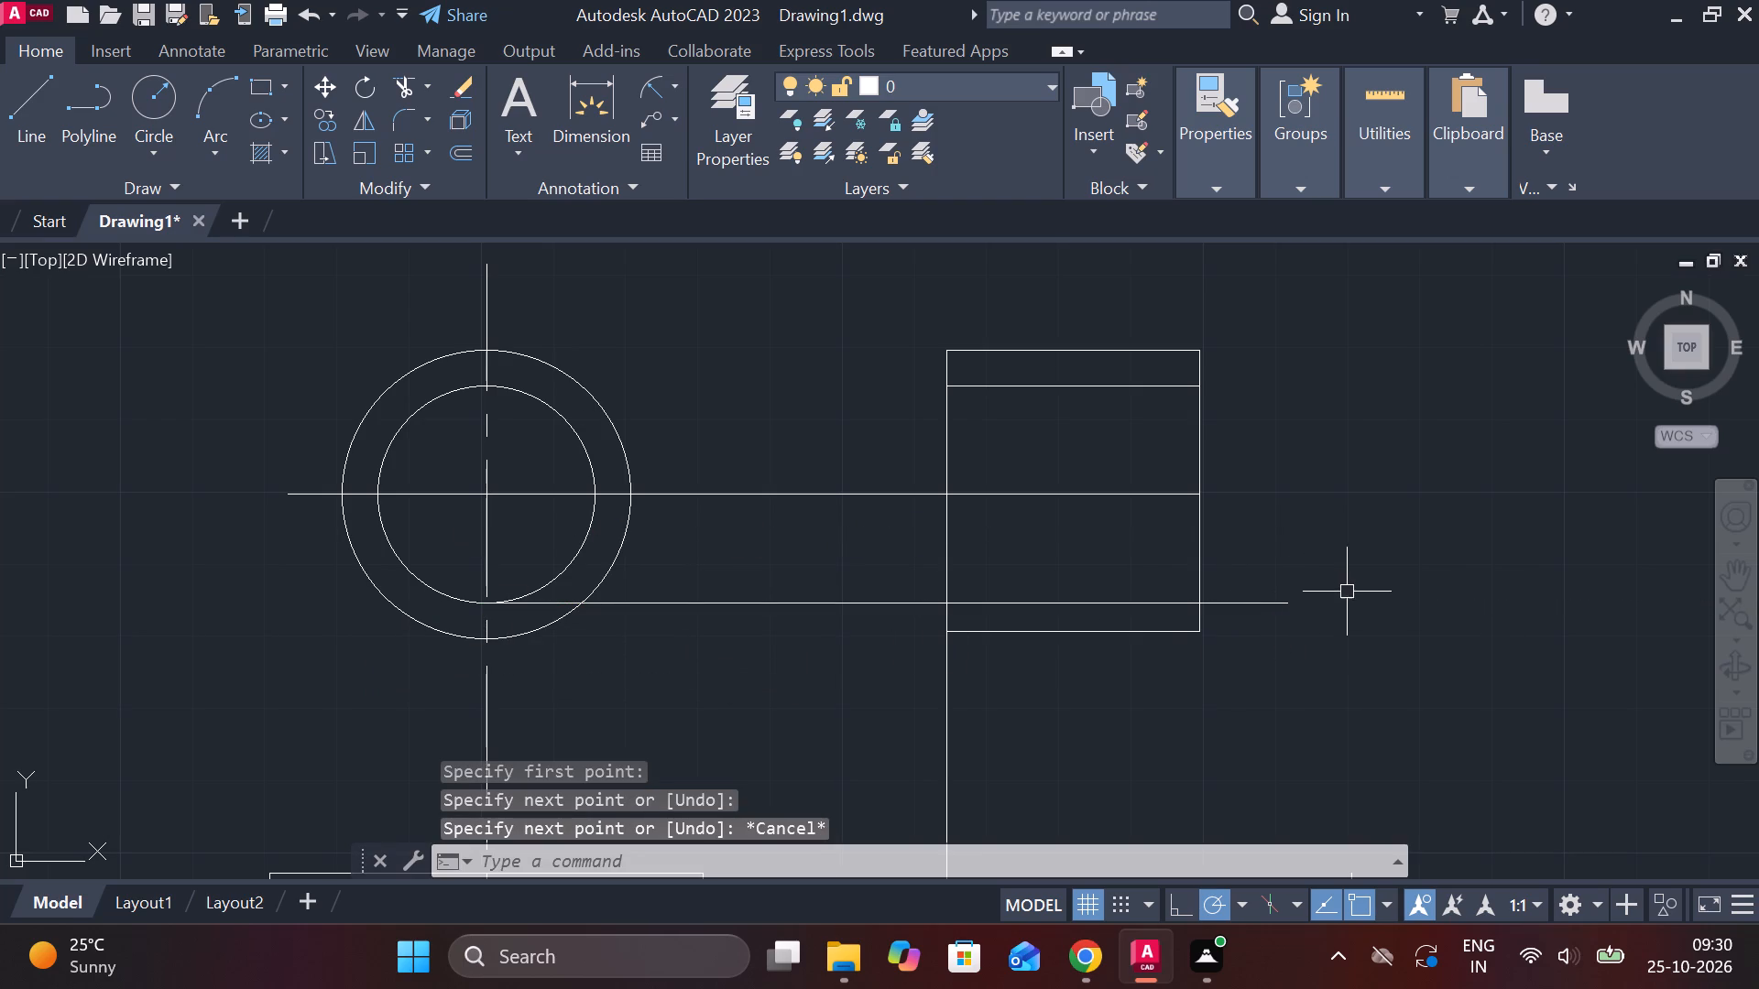
Trim the inner-circle-bottom projection line to the side view cylinder's two vertical edges and erase the leftover piece at the circles.
text(tr)
key(space)
click(1244, 611)
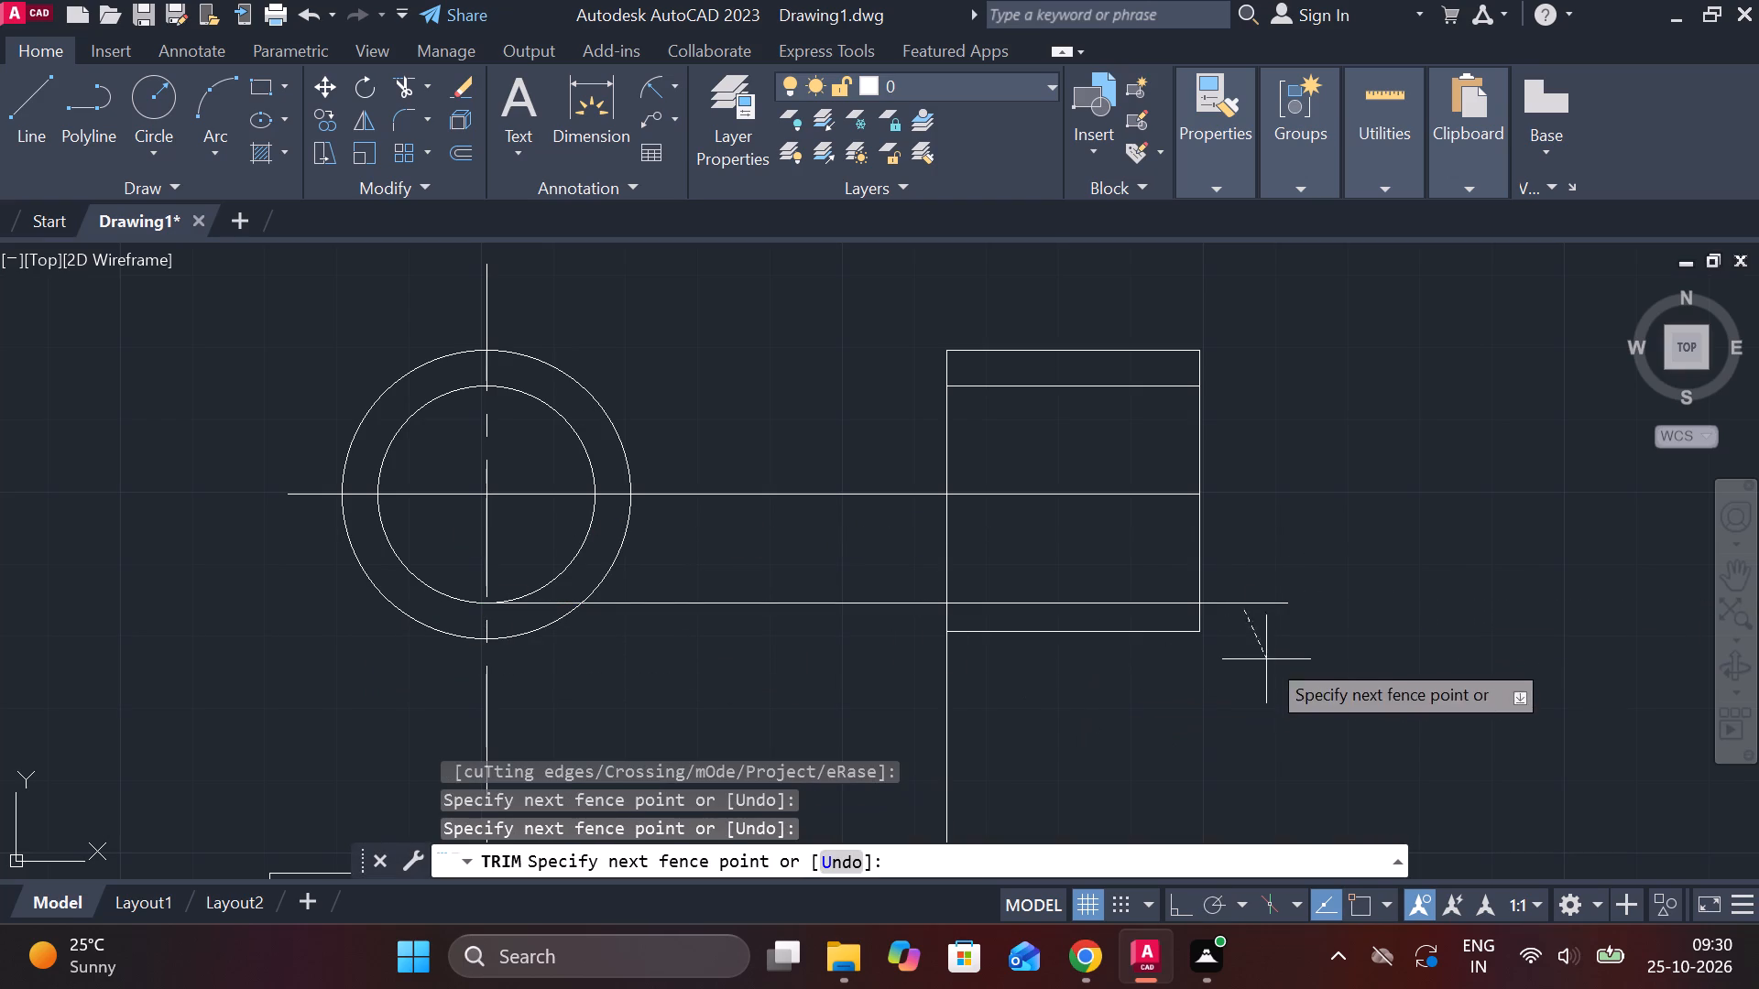
click(1252, 571)
click(703, 603)
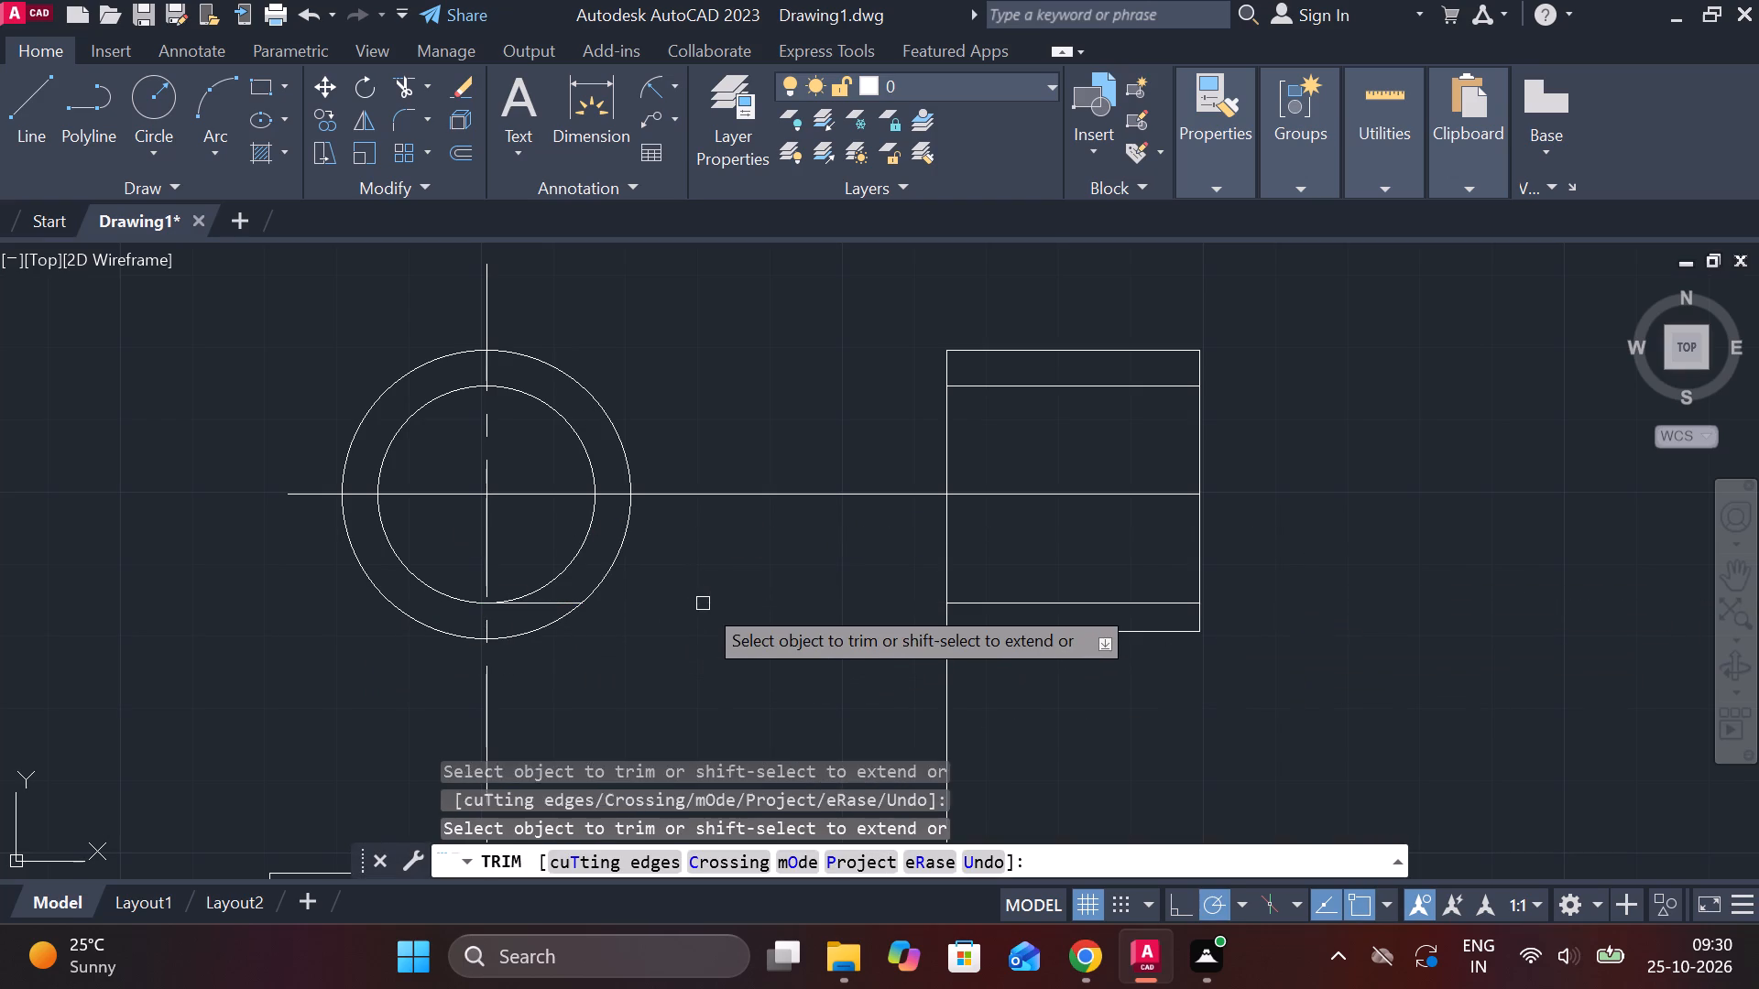
key(Escape)
click(550, 608)
text(e)
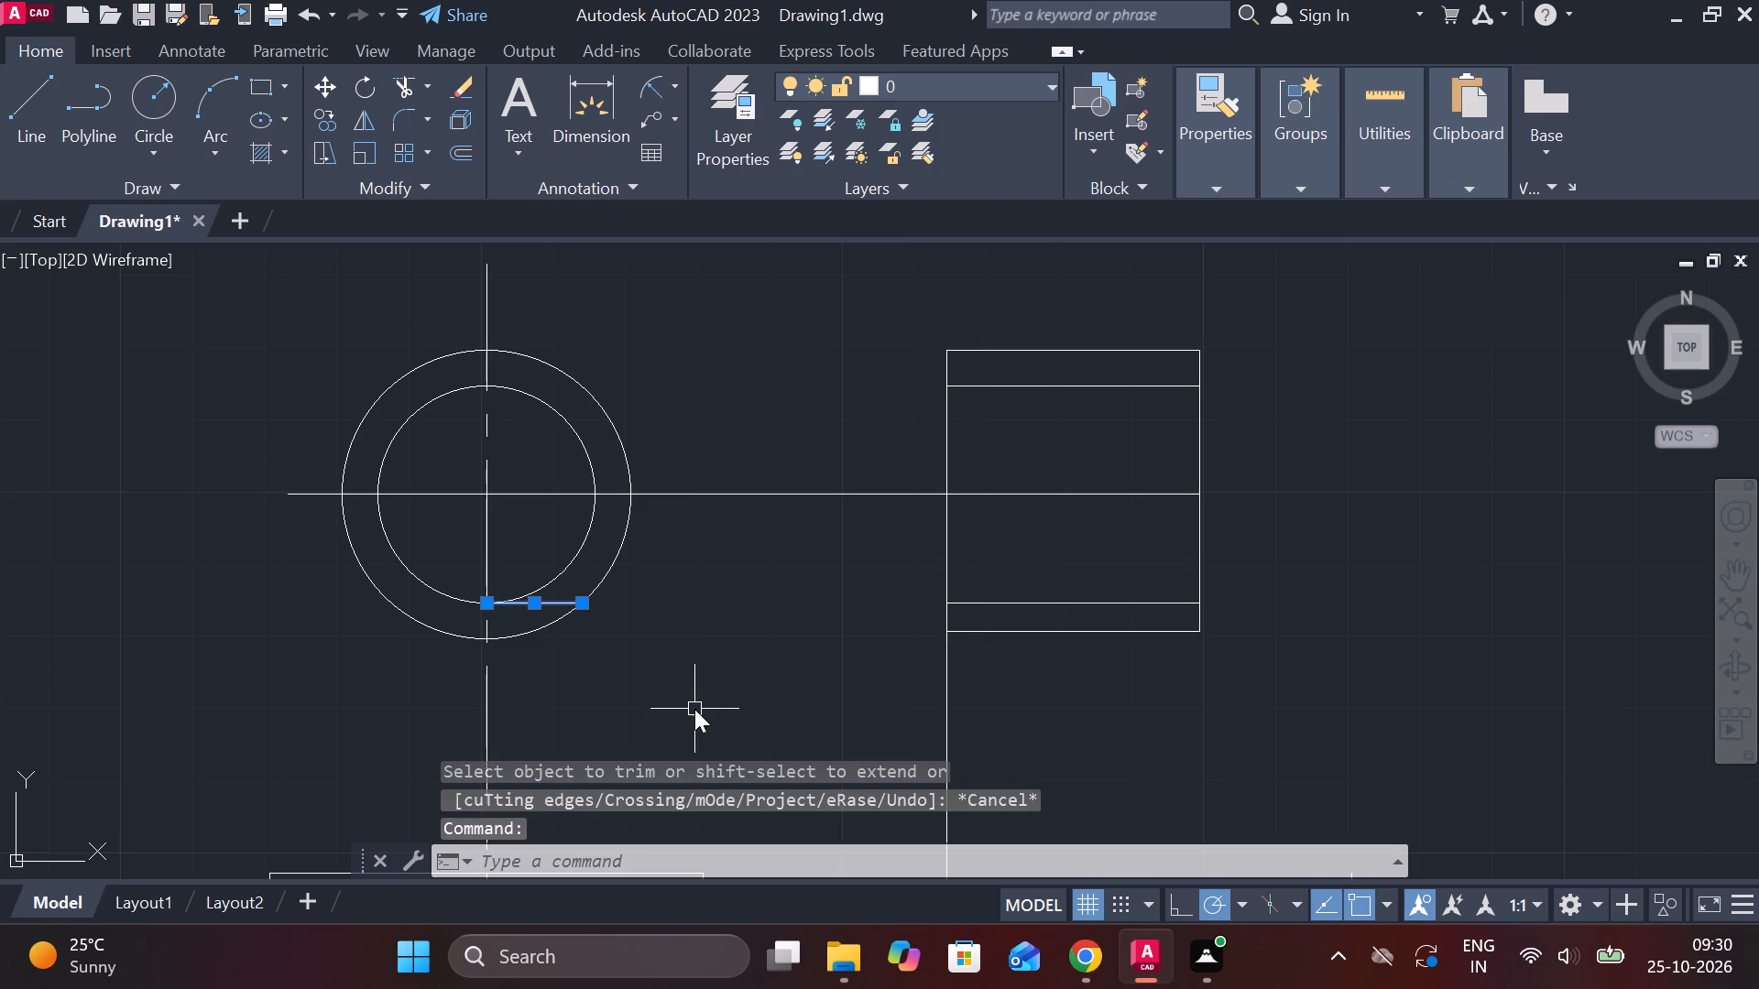
key(space)
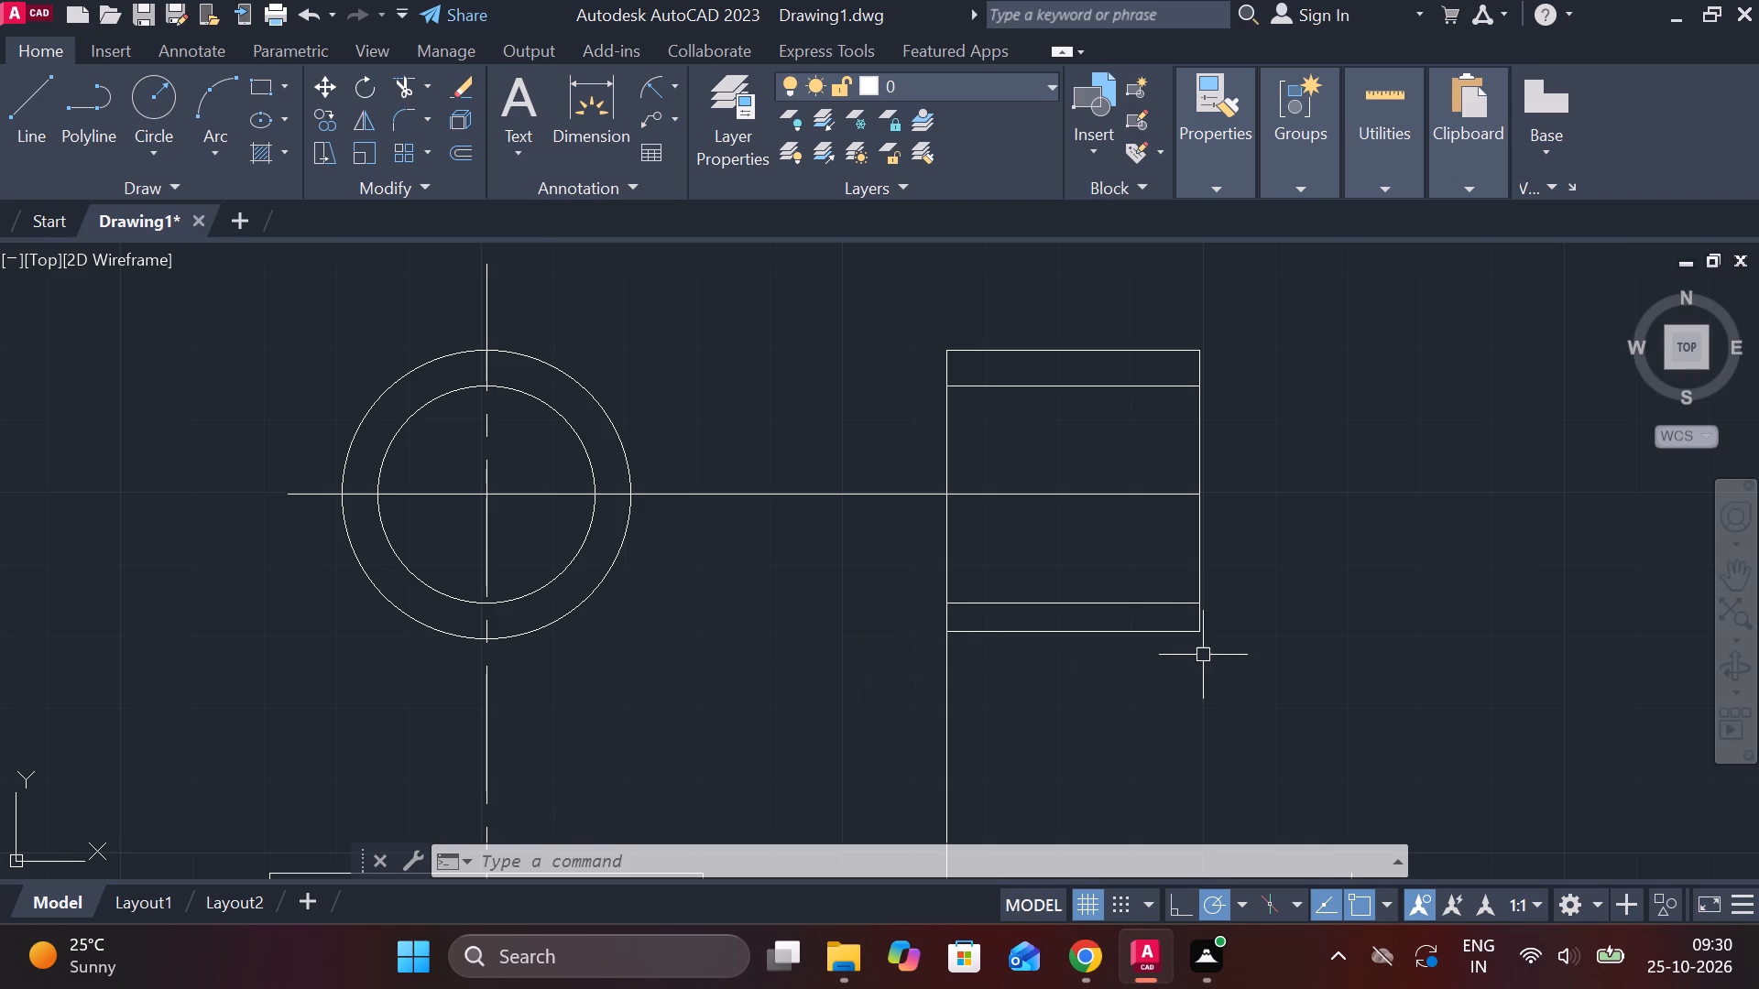
Draw a 35 horizontal line across the side view cylinder, 16.32 above the circles' centre level.
middle_drag(1216, 658, 1027, 691)
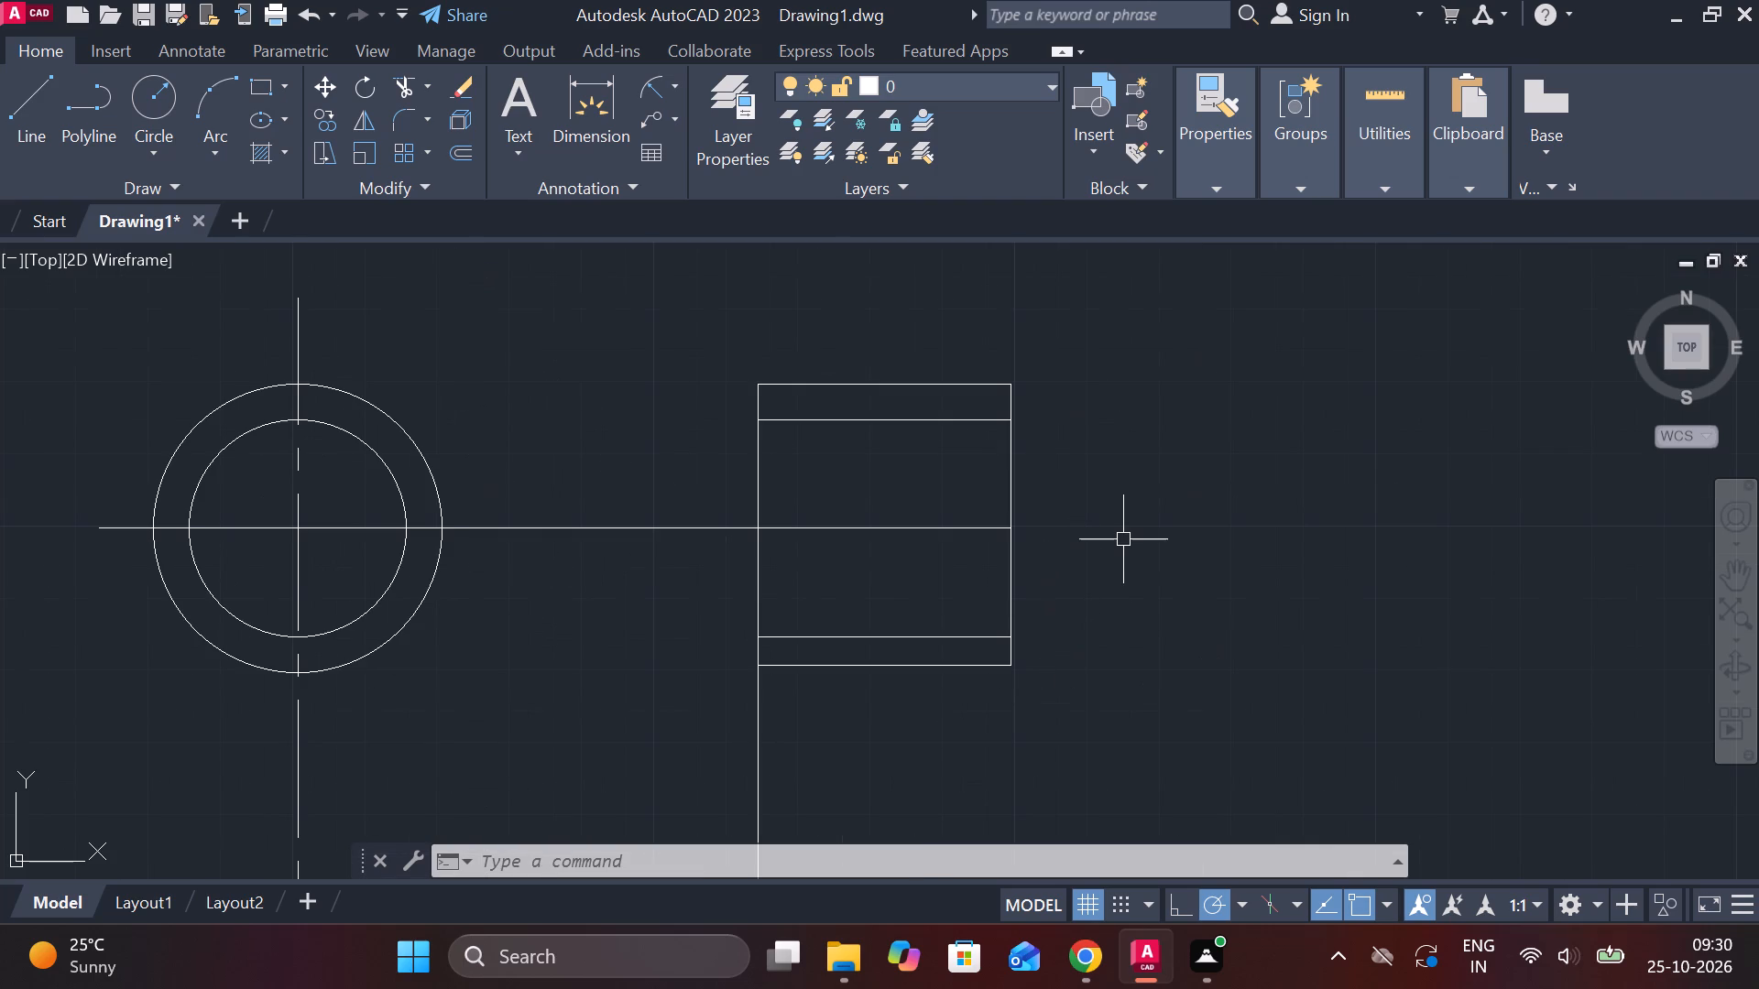
key(l)
key(Return)
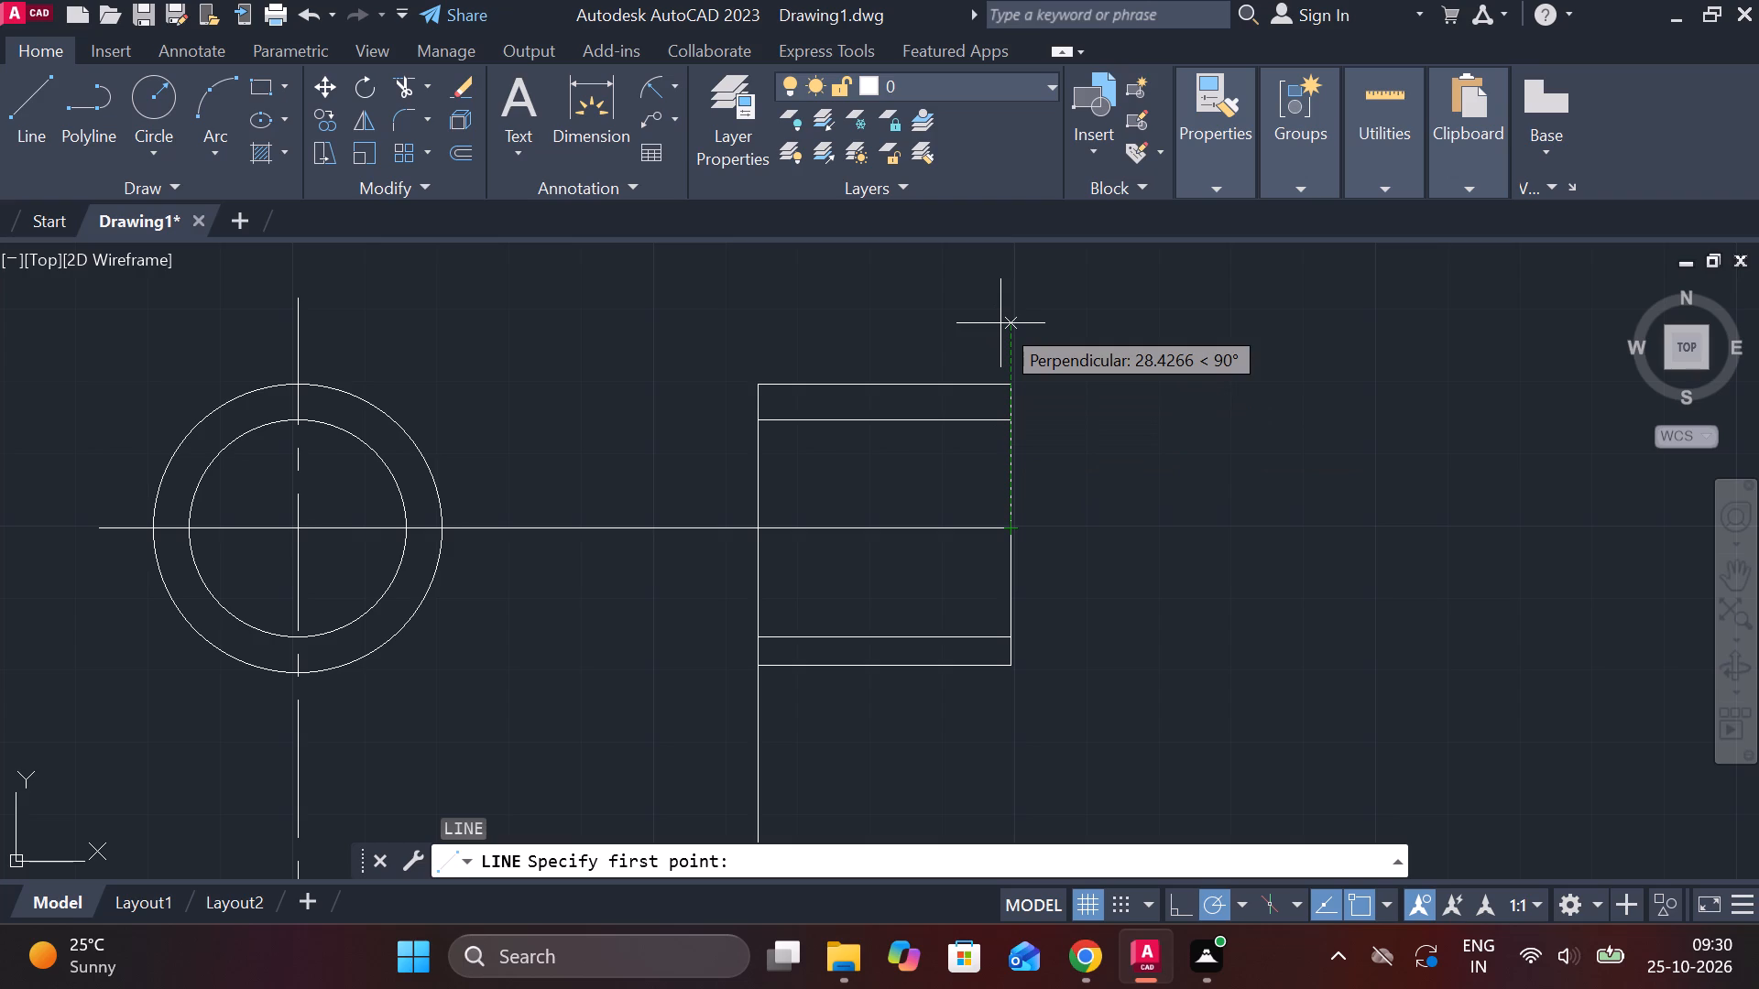
key(1)
key(6)
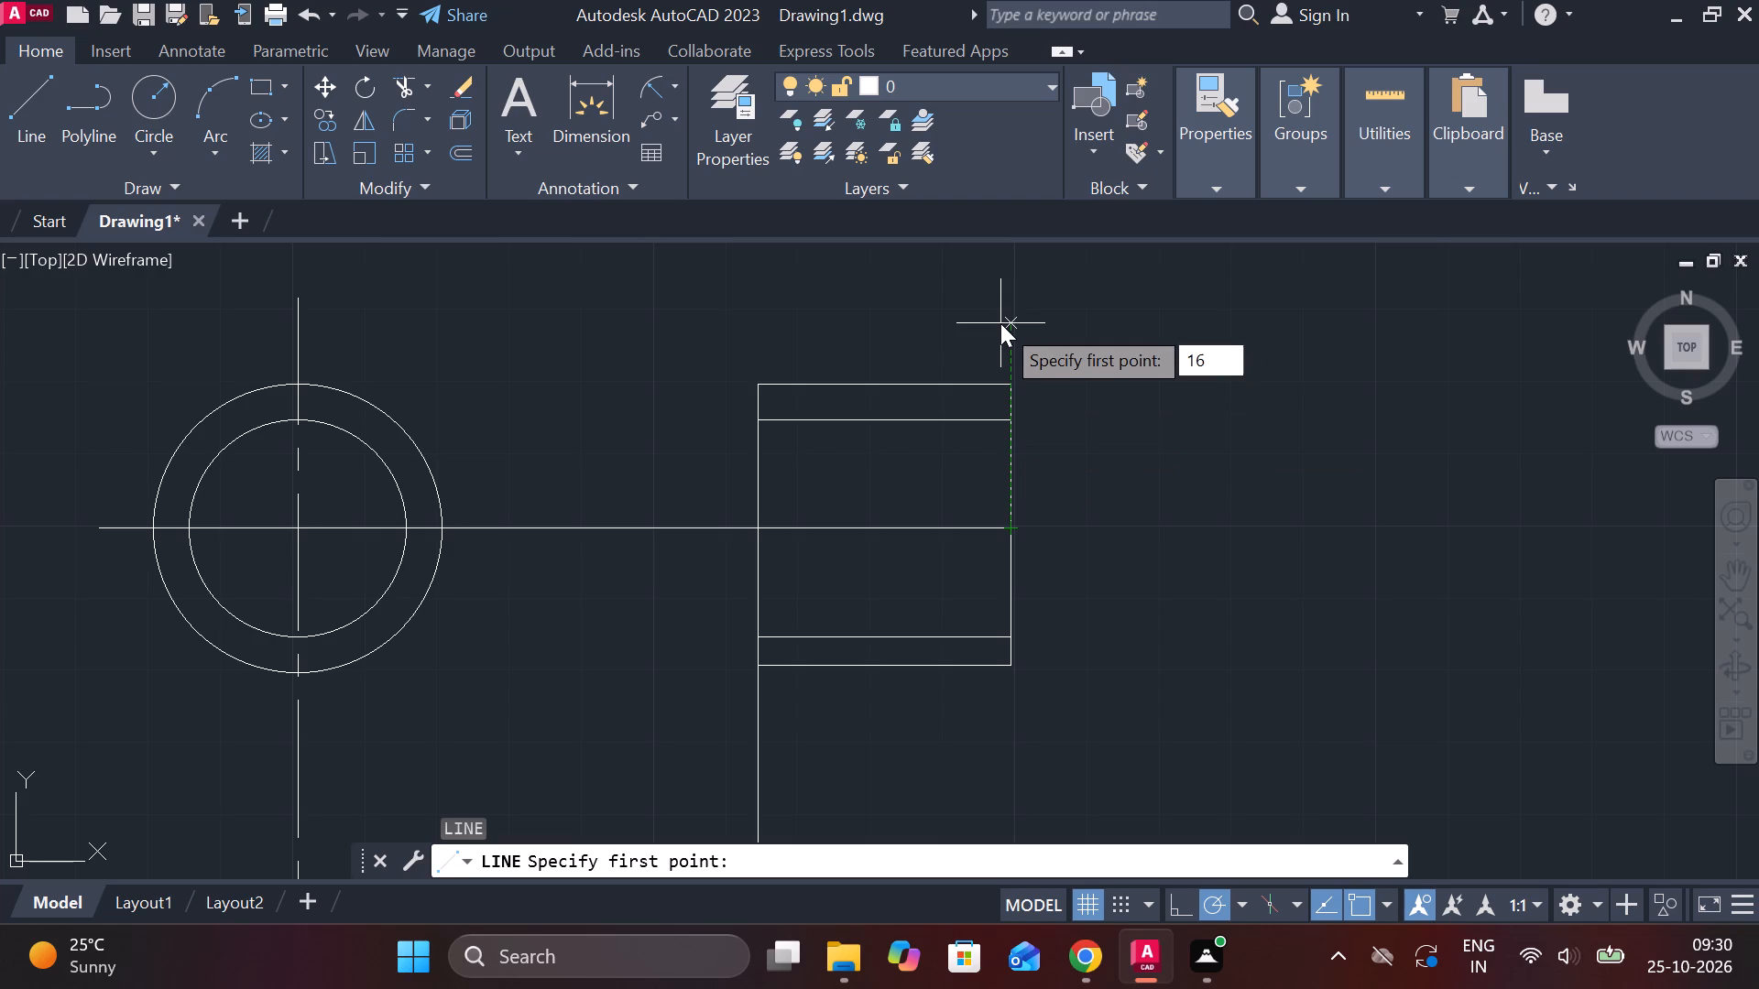
key(period)
text(32)
key(Return)
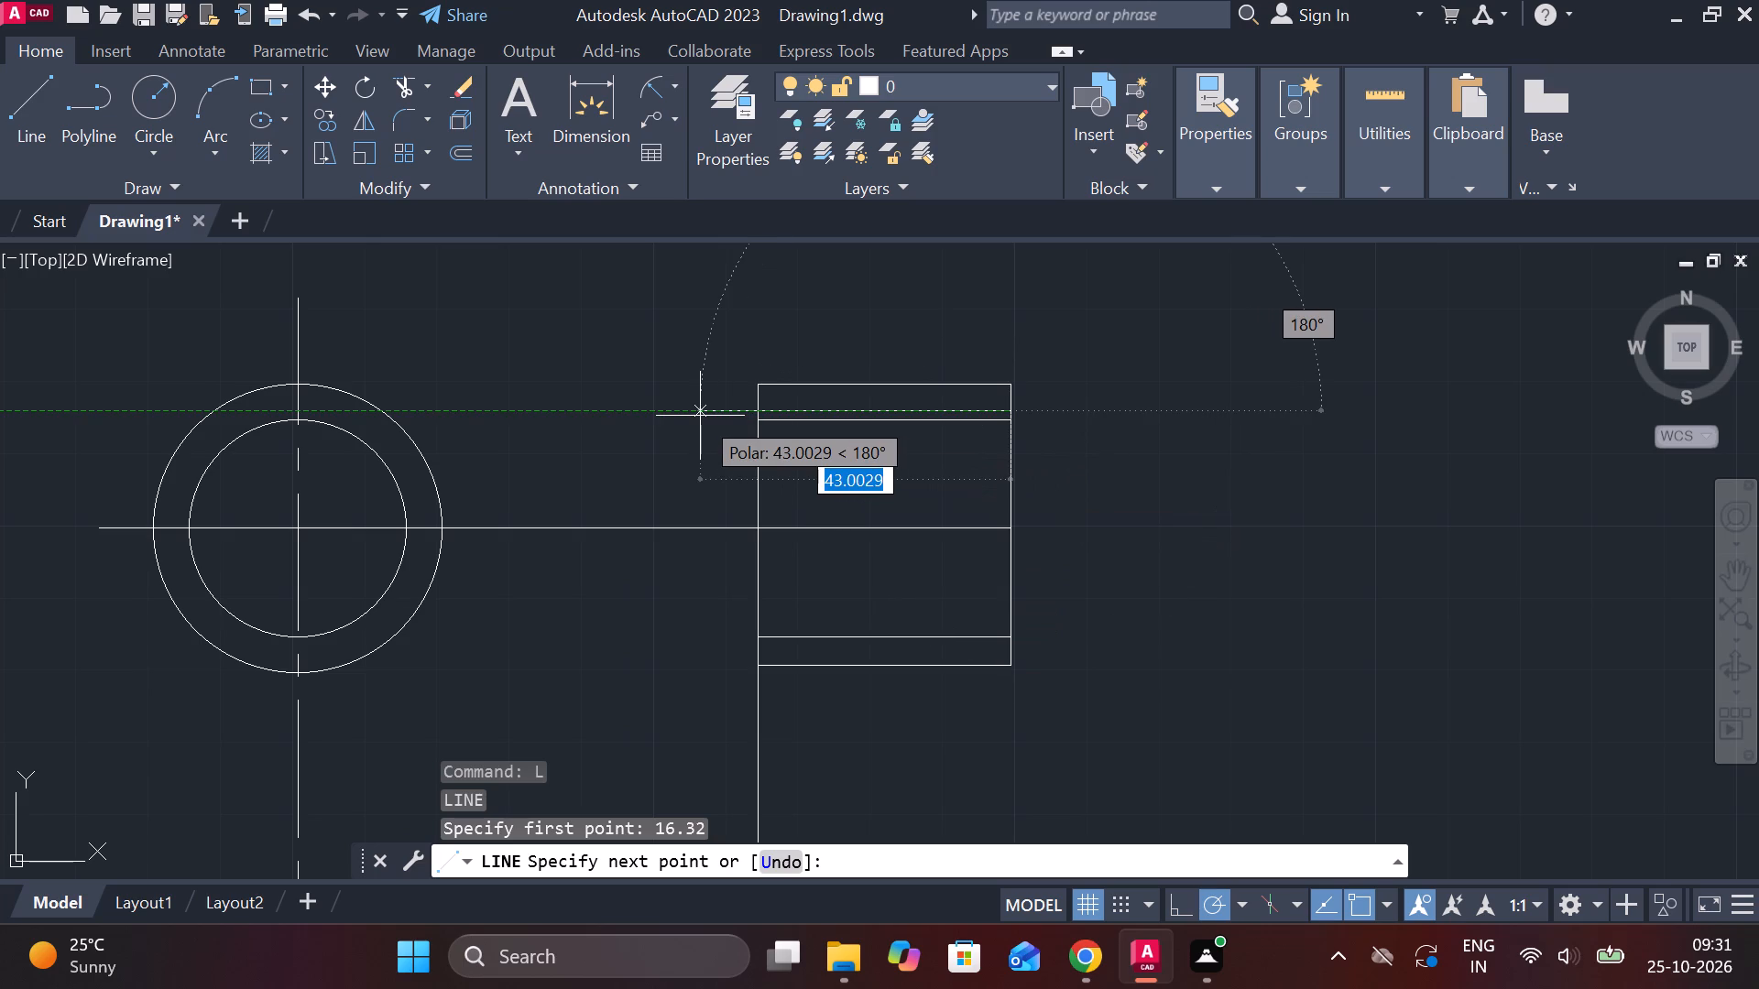
scroll(724, 416, up, 2)
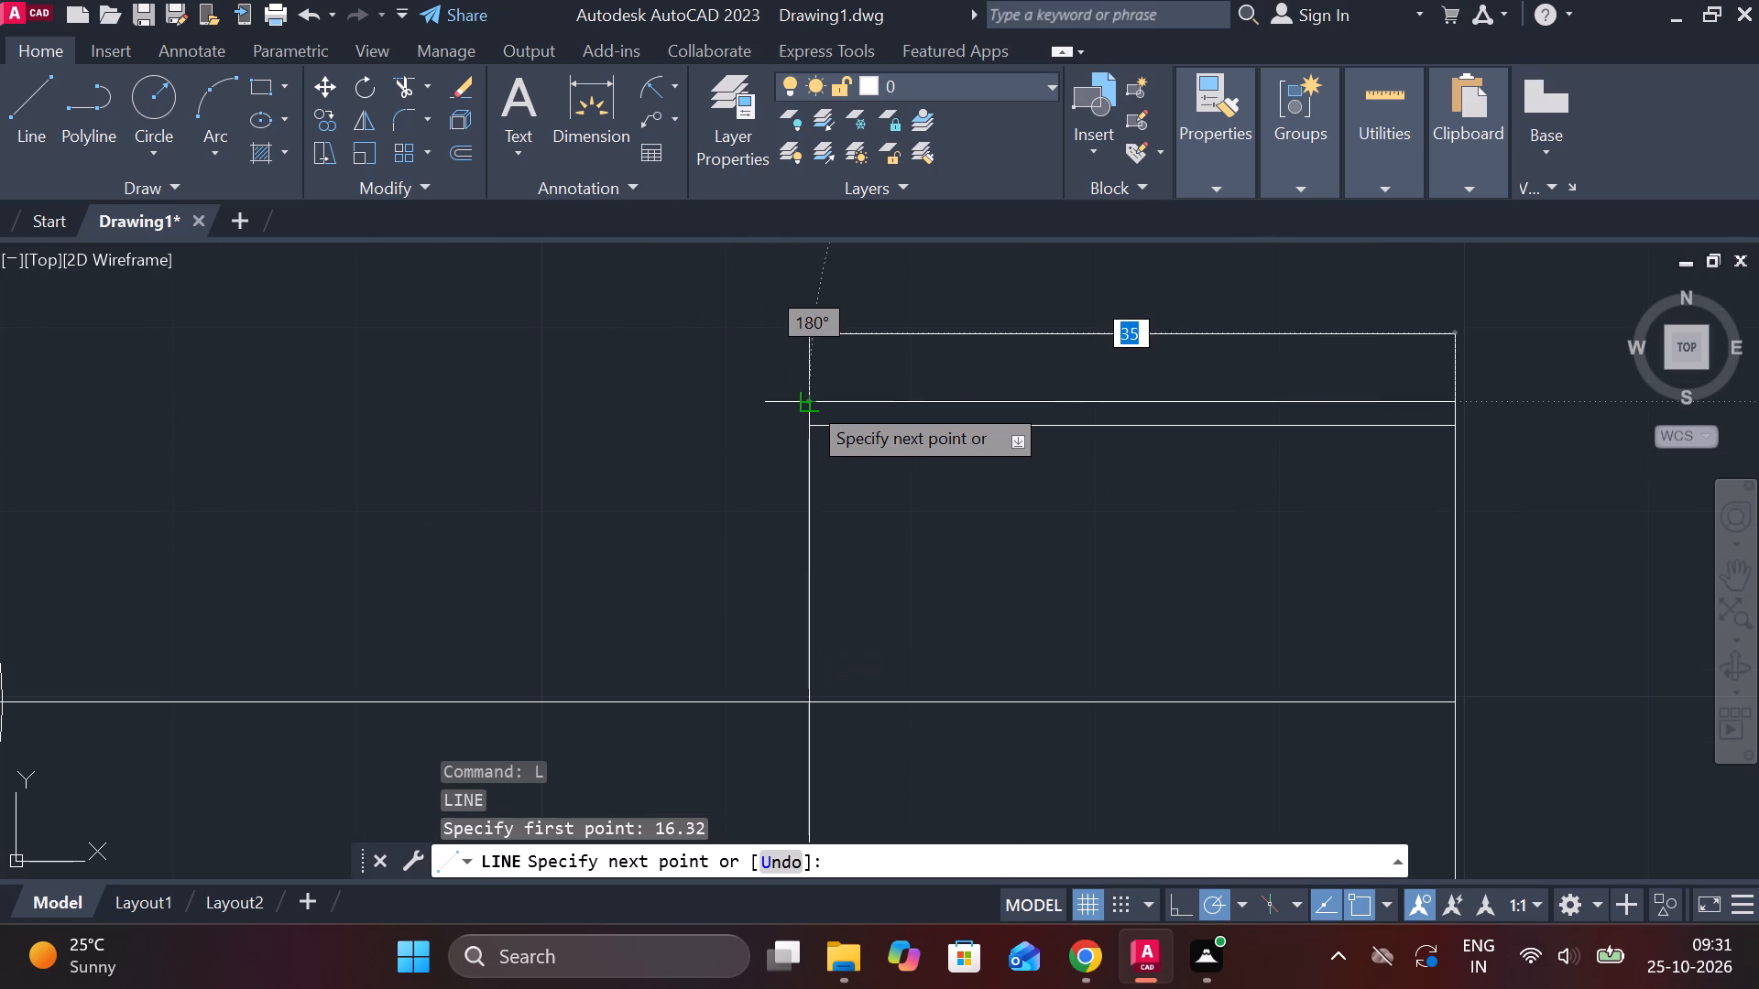
click(805, 410)
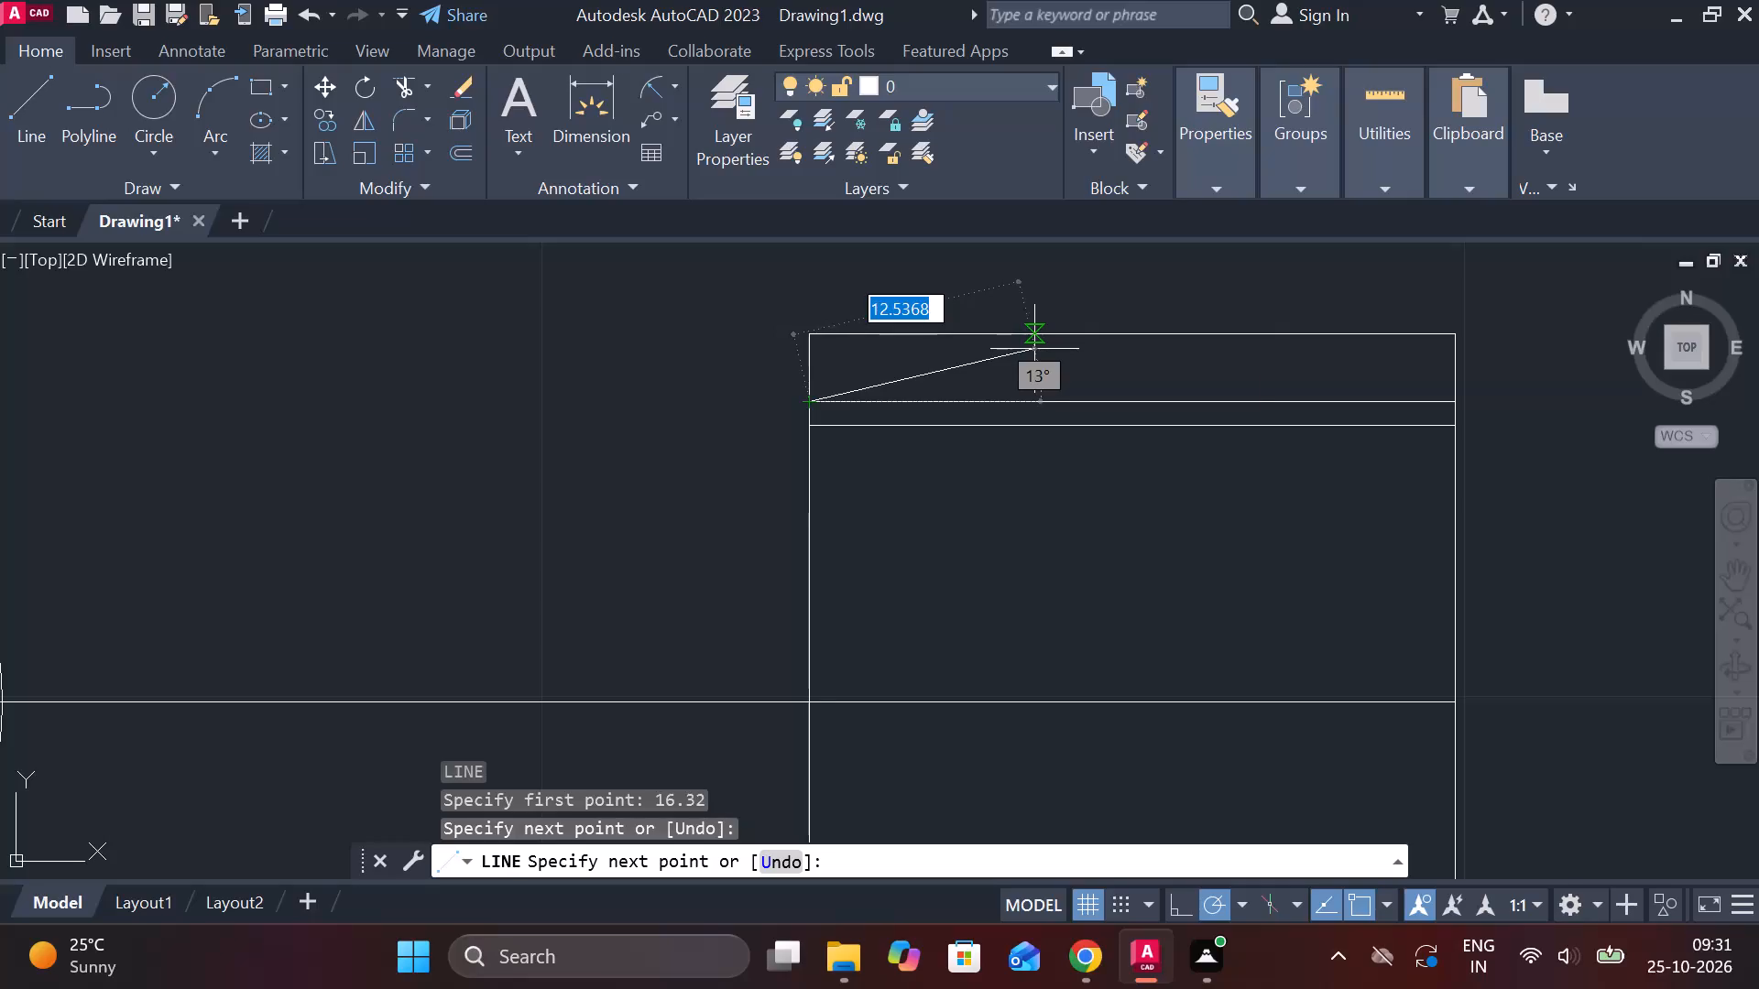
key(Escape)
Mirror the new horizontal line about the long horizontal centre line, keeping the source object.
click(934, 395)
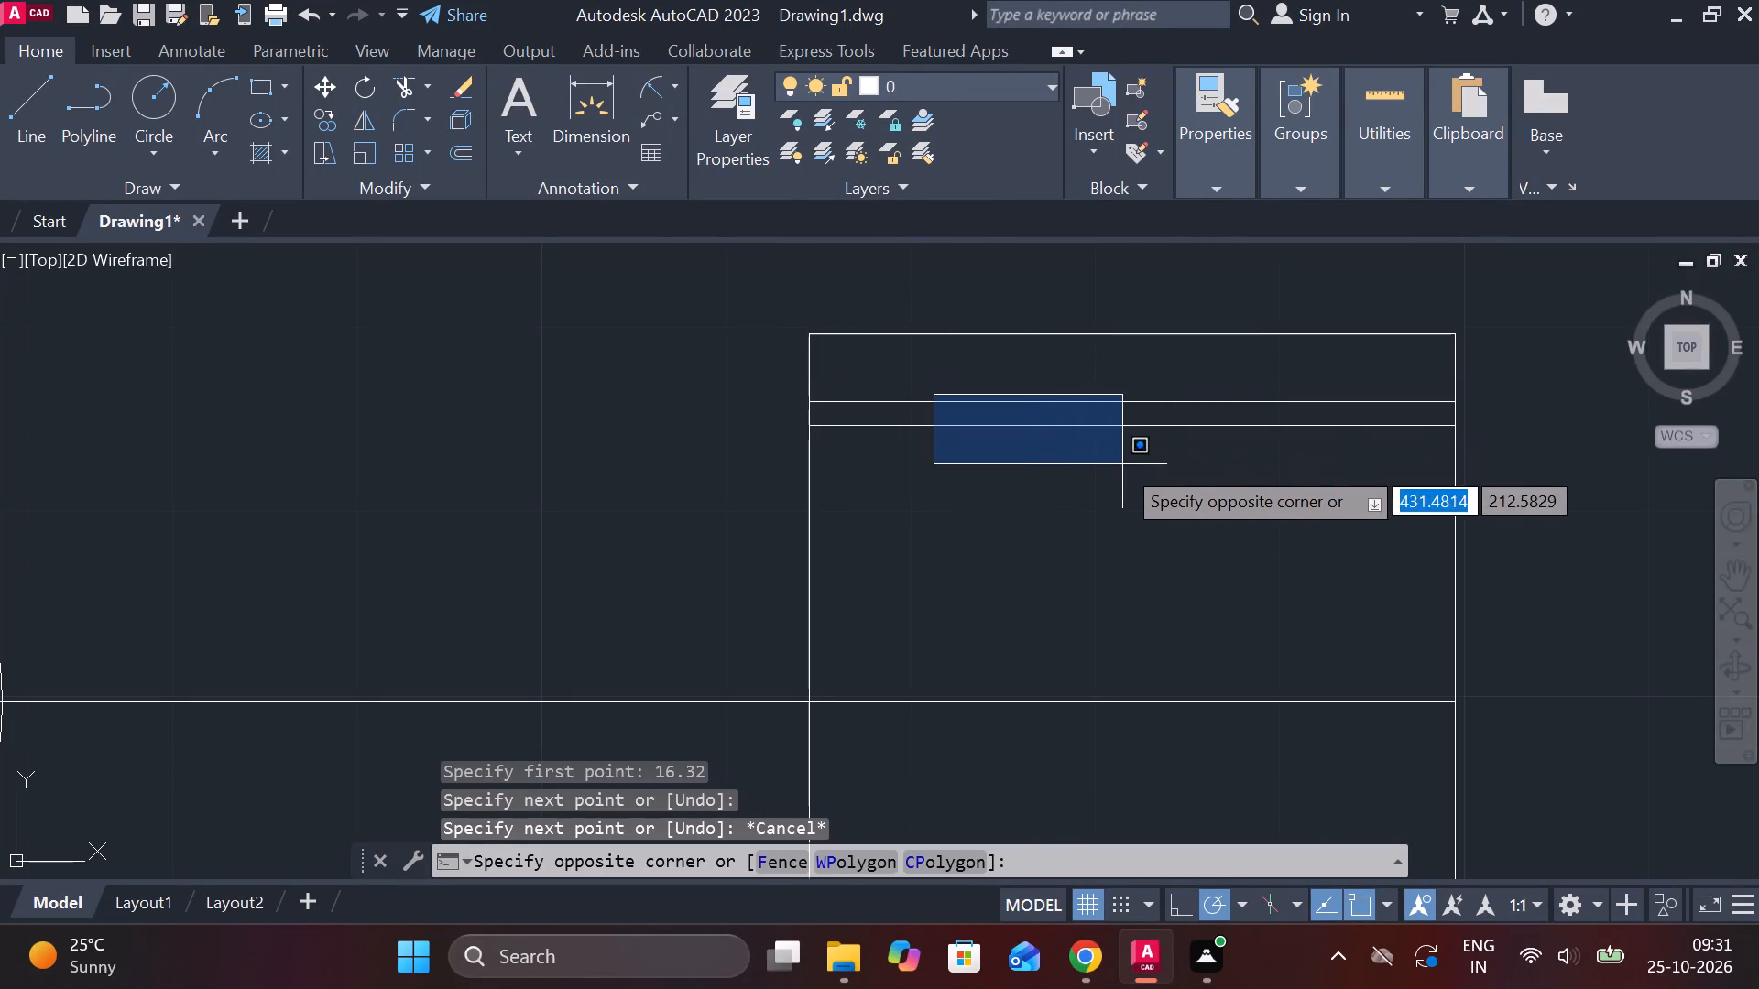
click(1011, 407)
click(1042, 399)
text(mi)
key(Return)
click(806, 700)
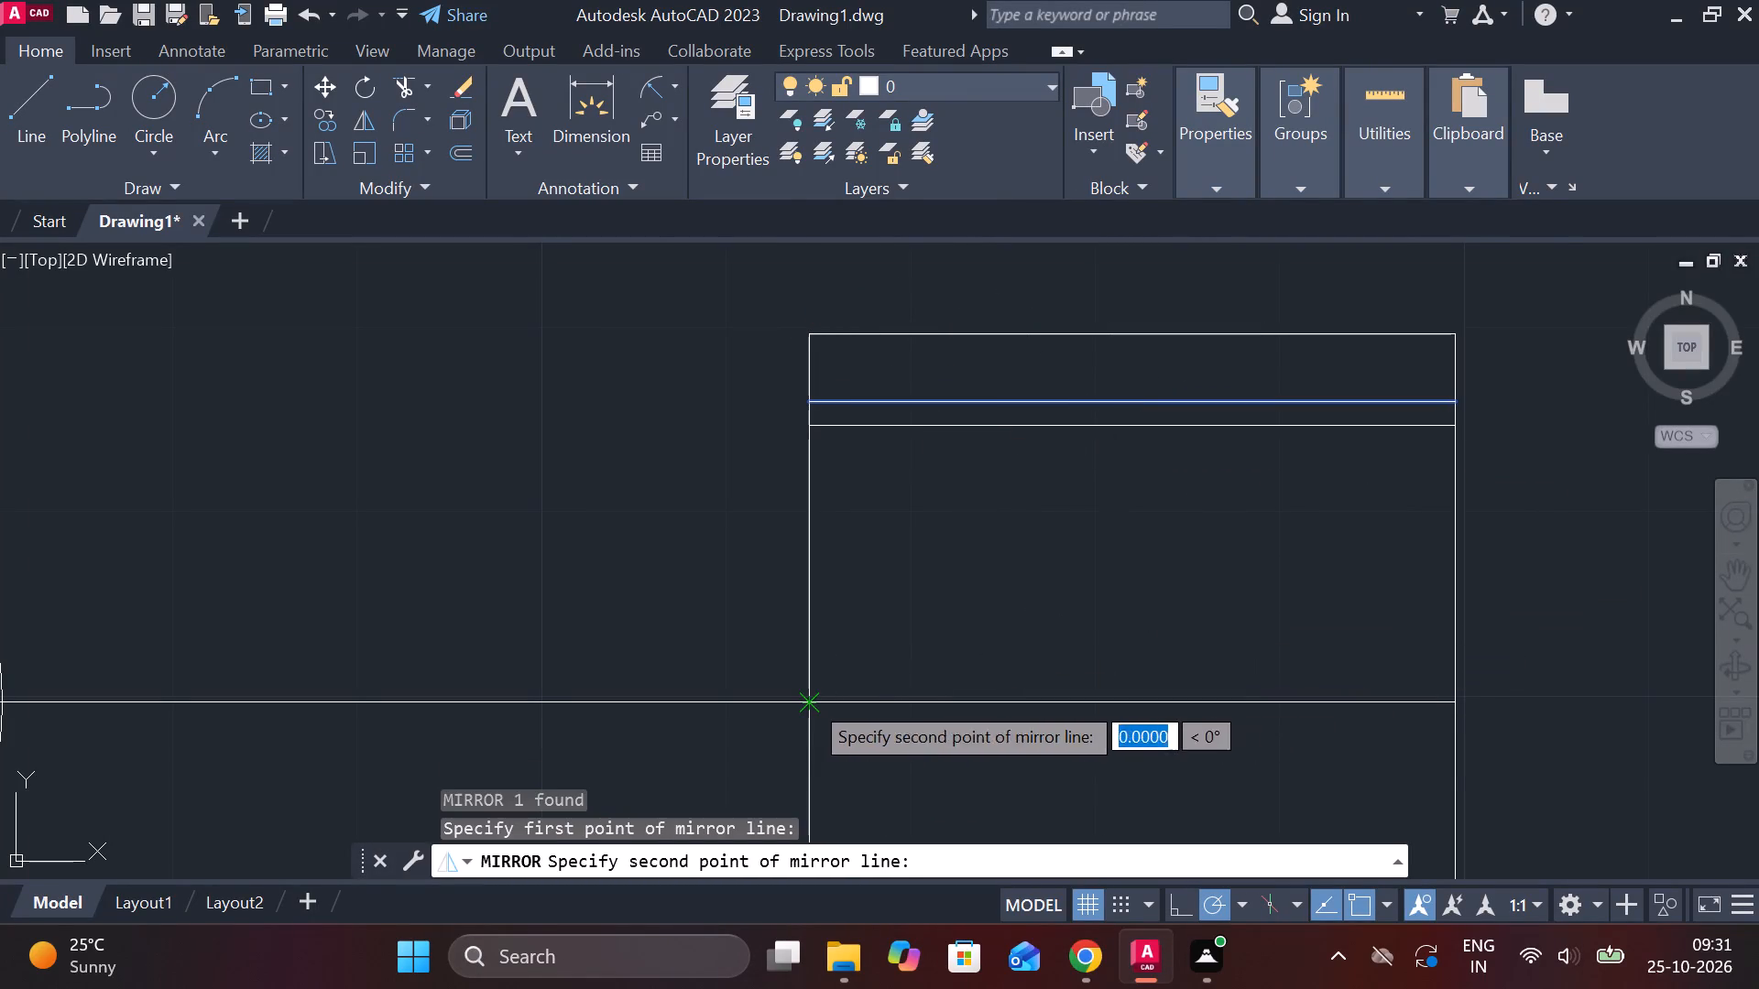
click(1455, 711)
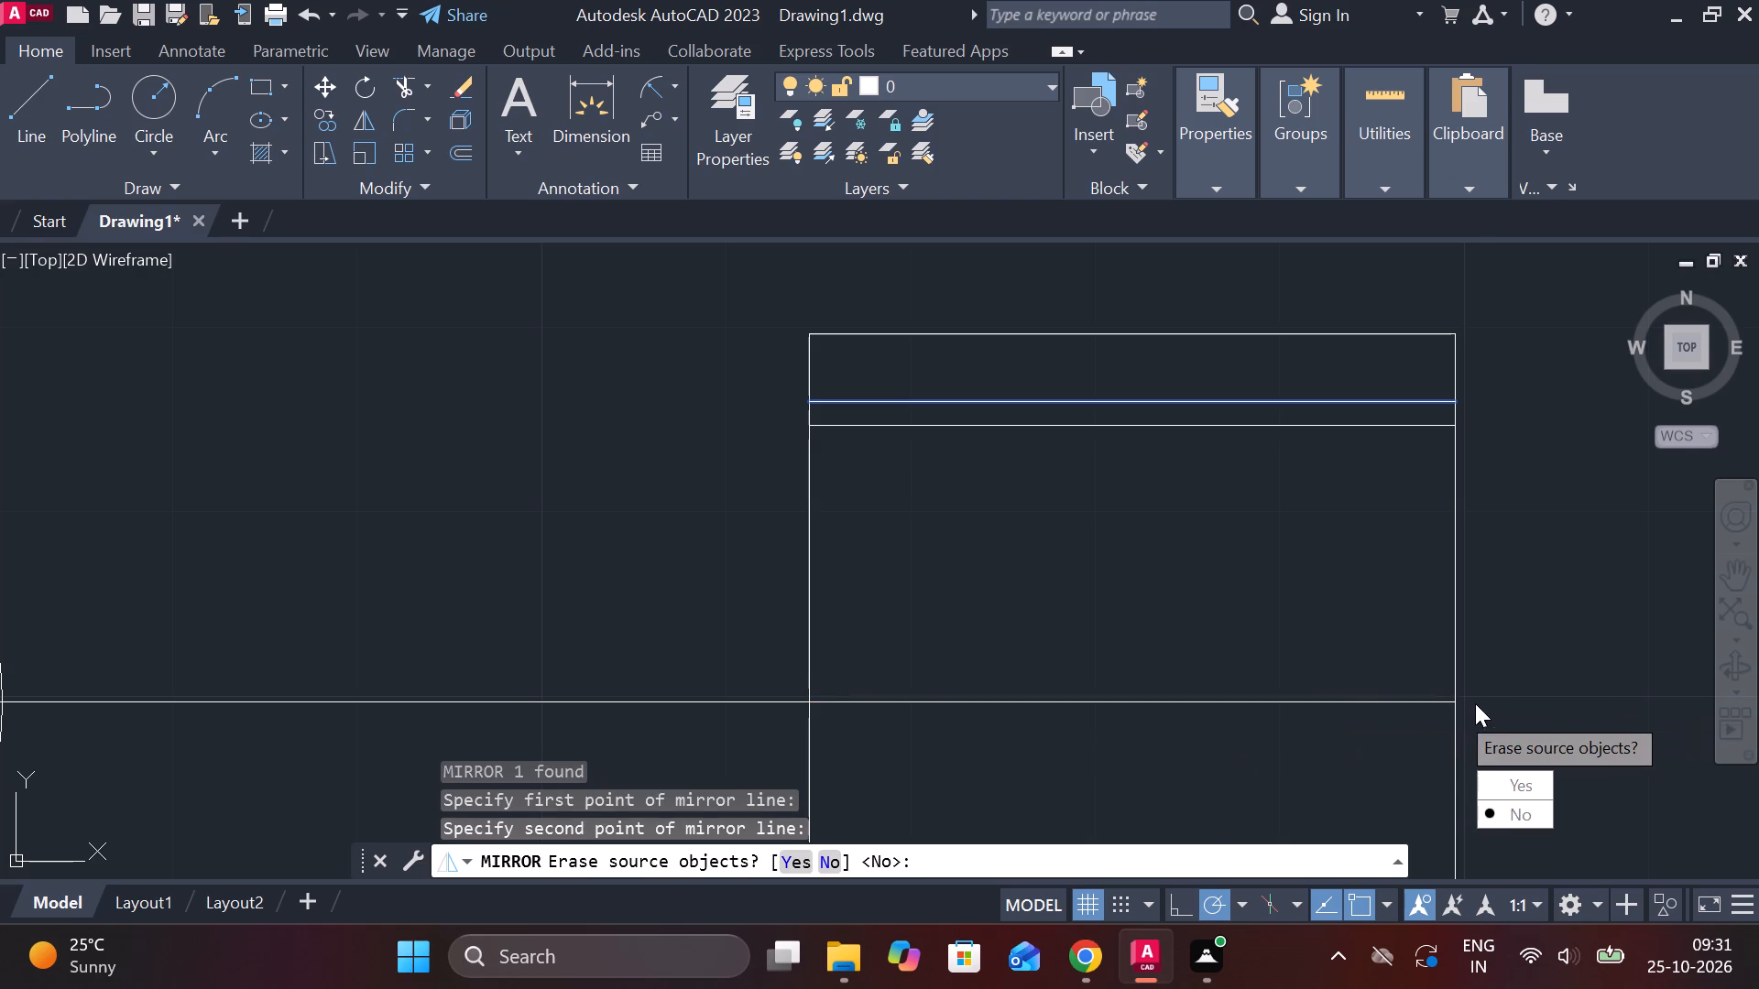
scroll(1475, 703, down, 2)
drag(1539, 806, 1455, 711)
Erase the long horizontal line running through the circles' centre and the side view.
middle_drag(1442, 697, 1076, 534)
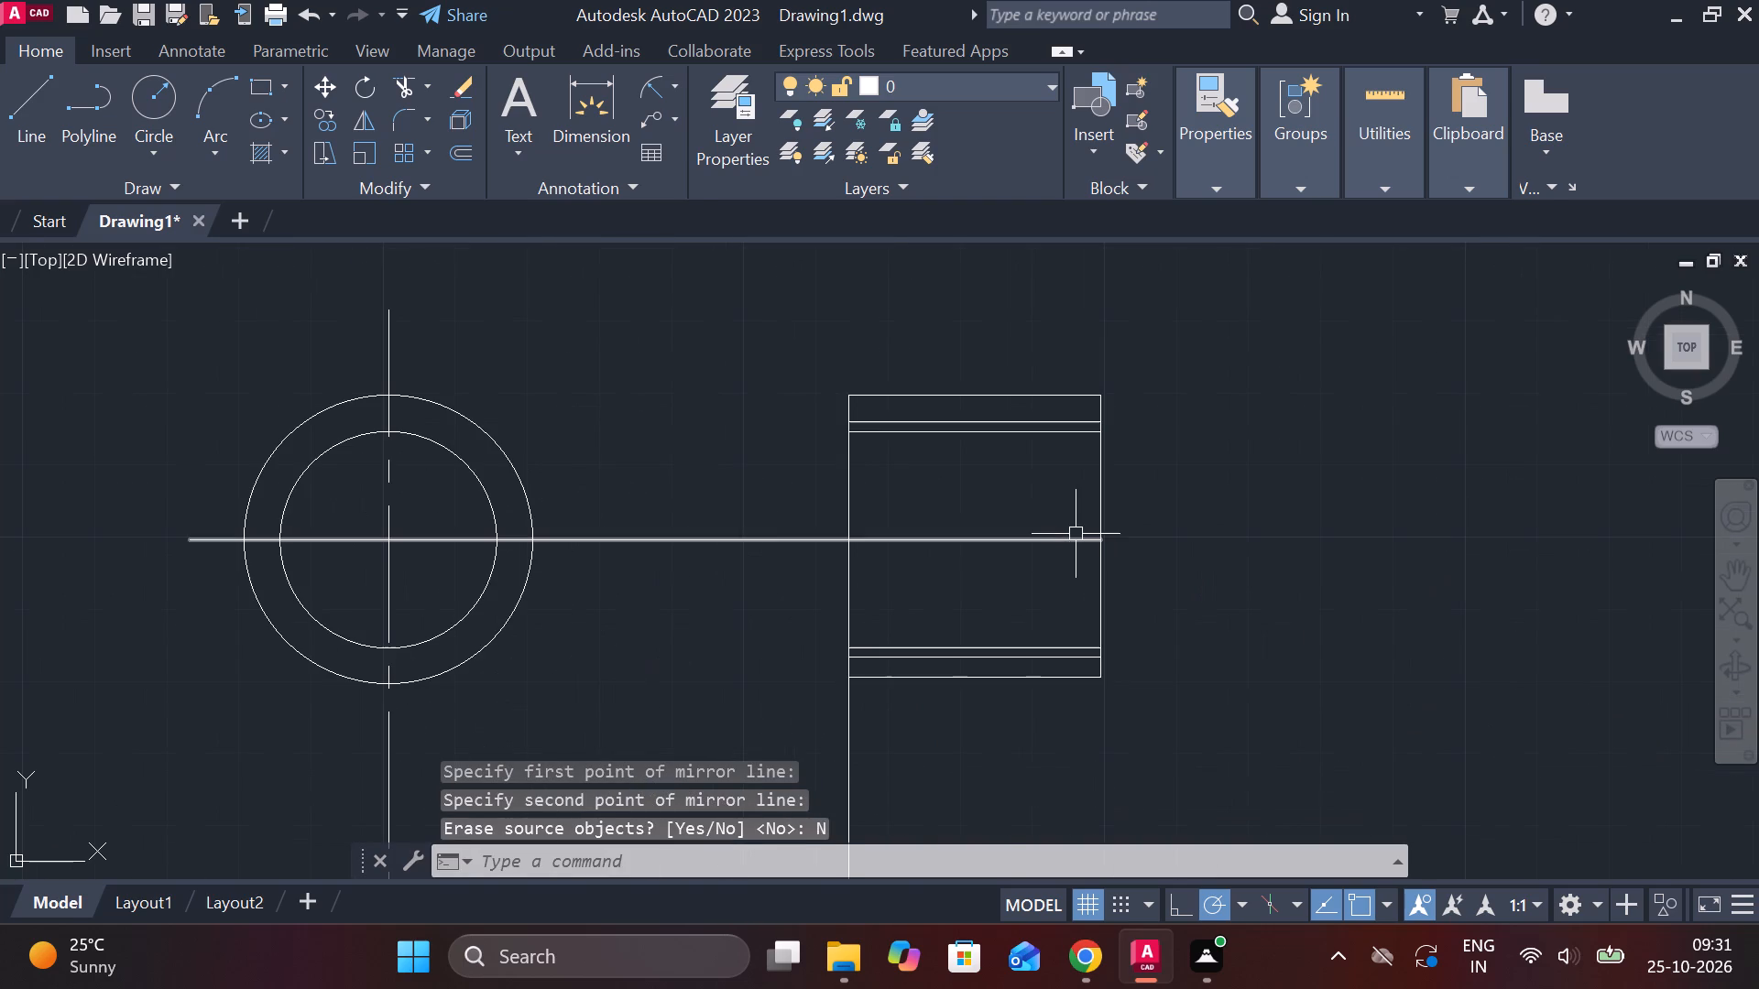
middle_drag(708, 514, 768, 518)
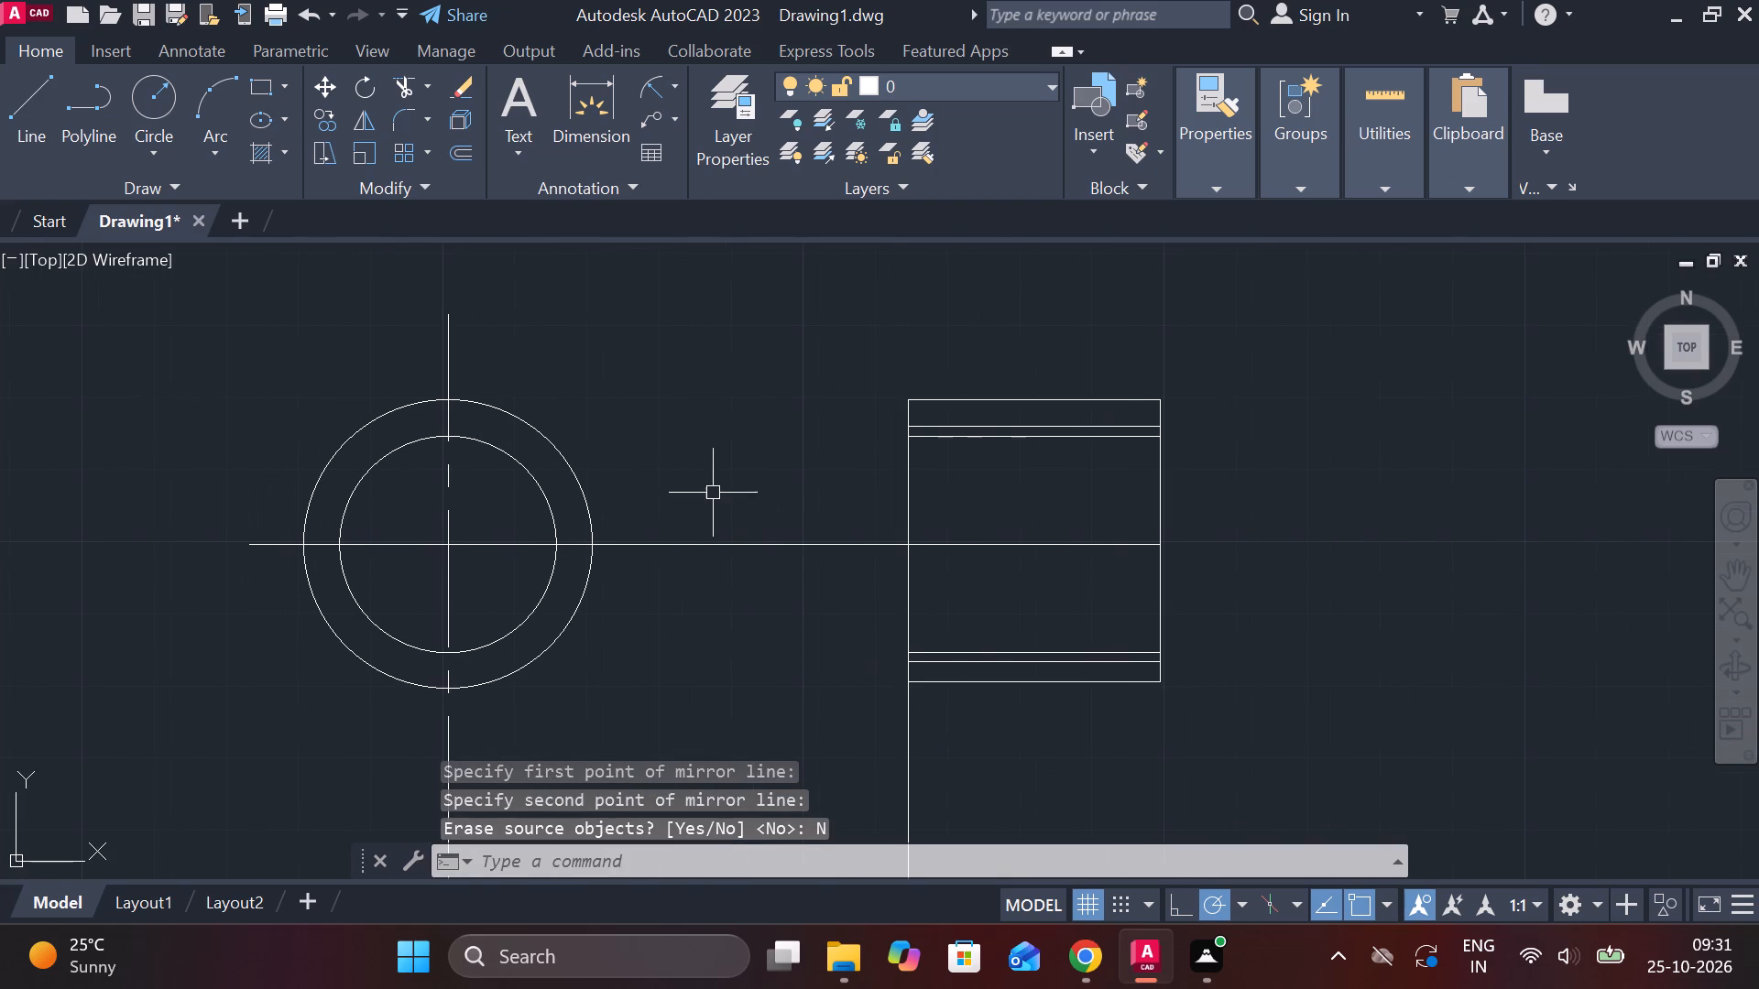
scroll(713, 491, down, 1)
click(719, 523)
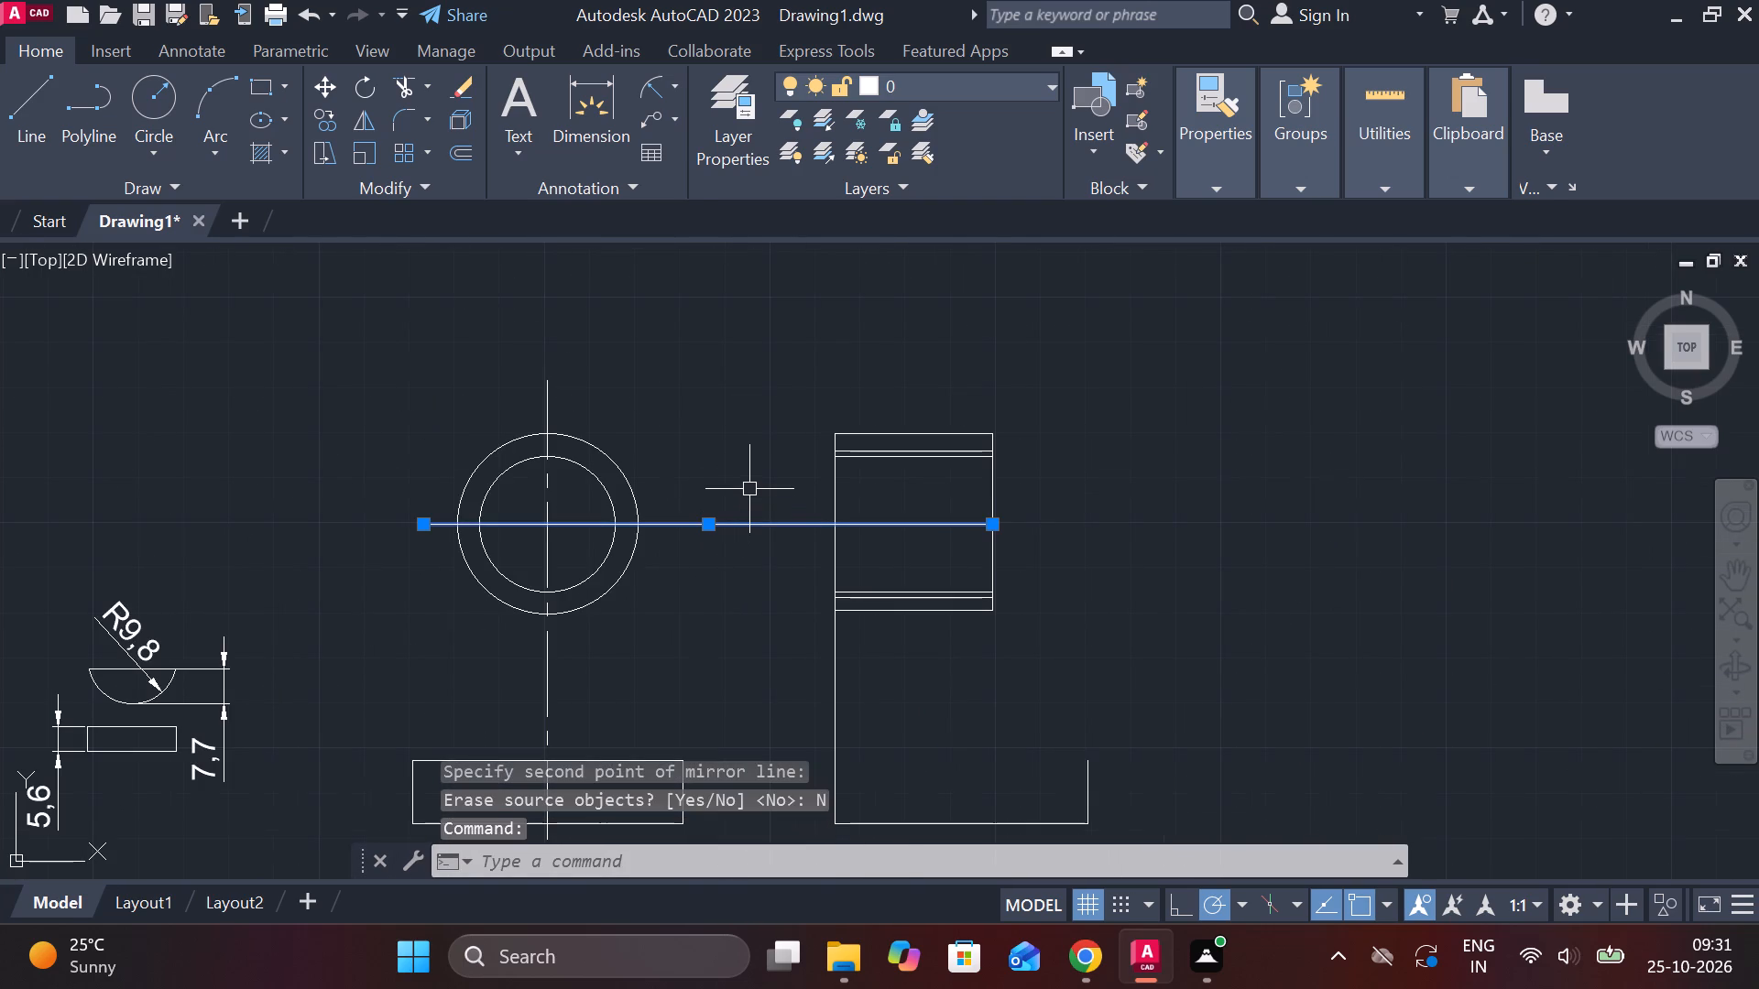
text(e)
key(space)
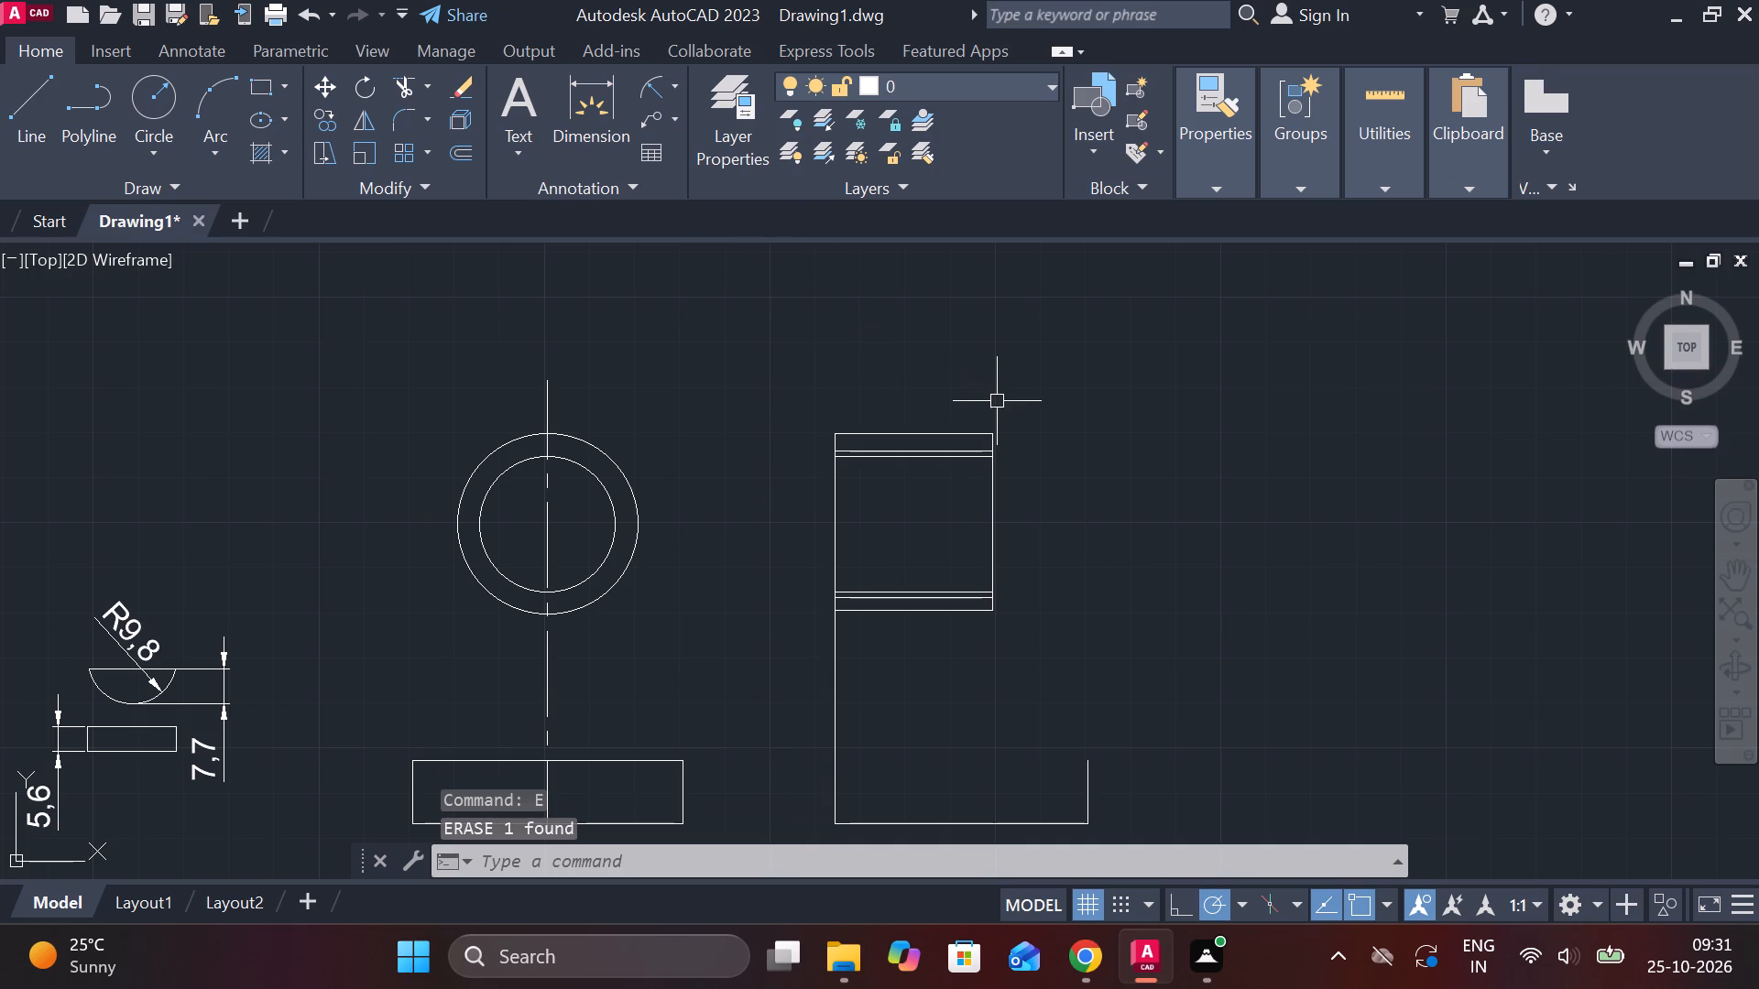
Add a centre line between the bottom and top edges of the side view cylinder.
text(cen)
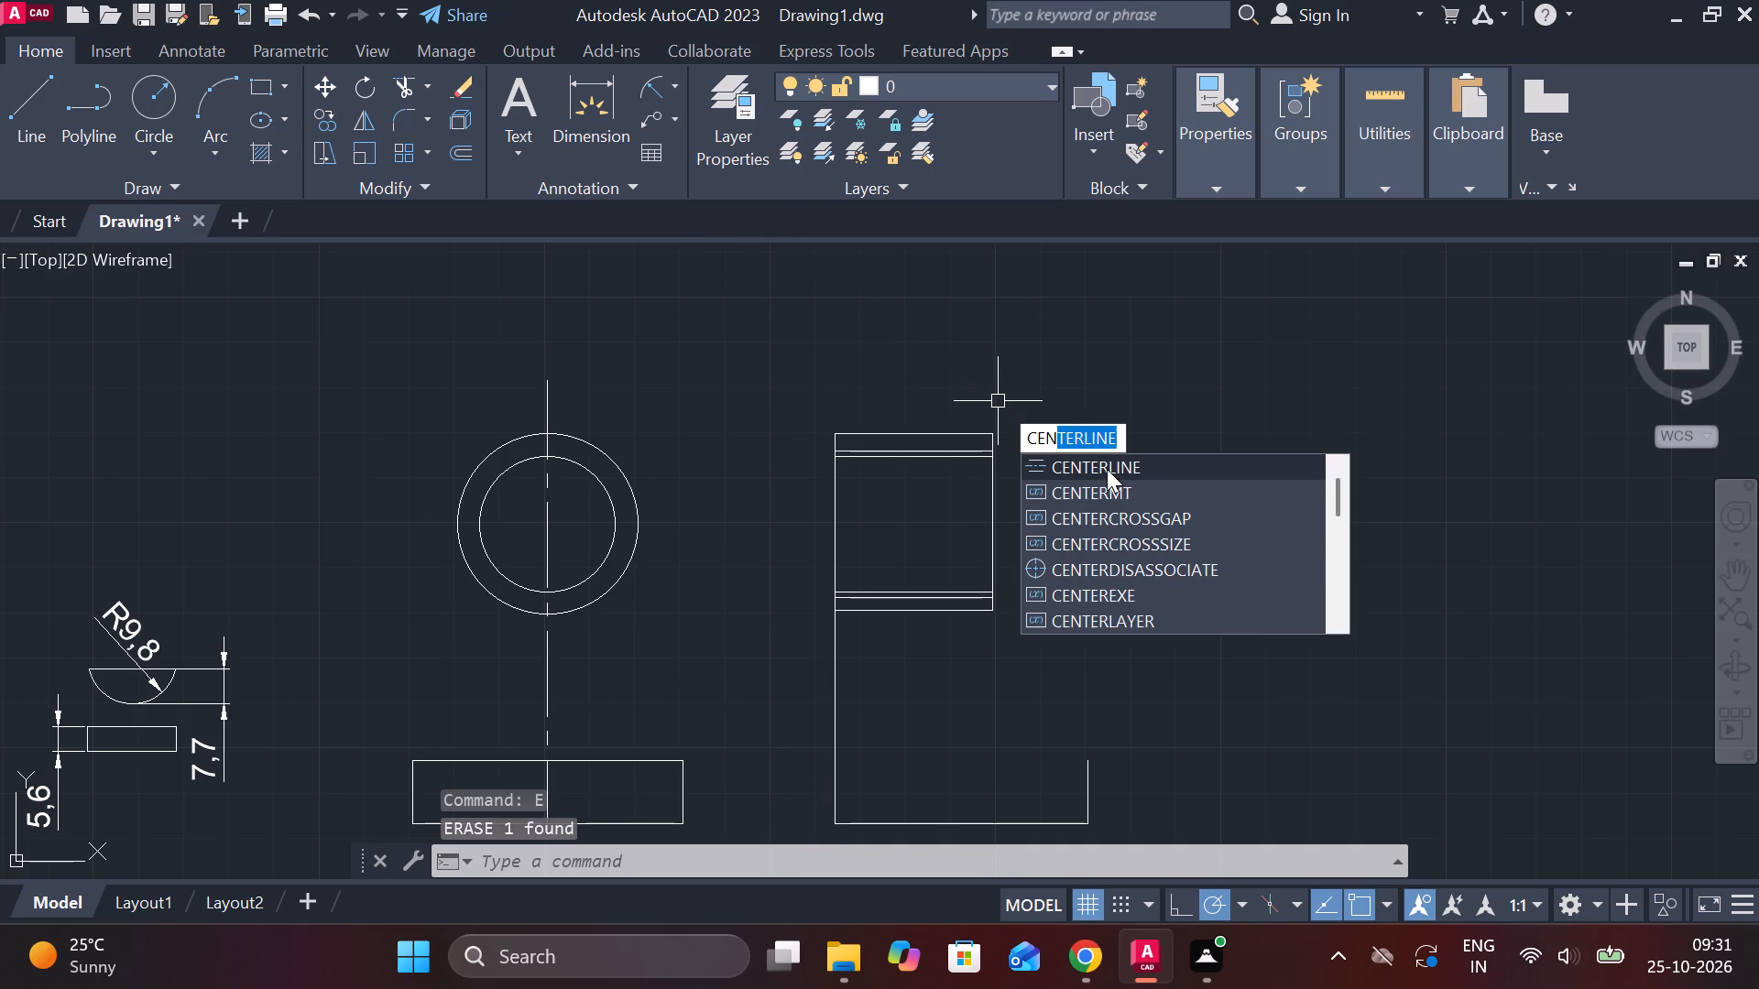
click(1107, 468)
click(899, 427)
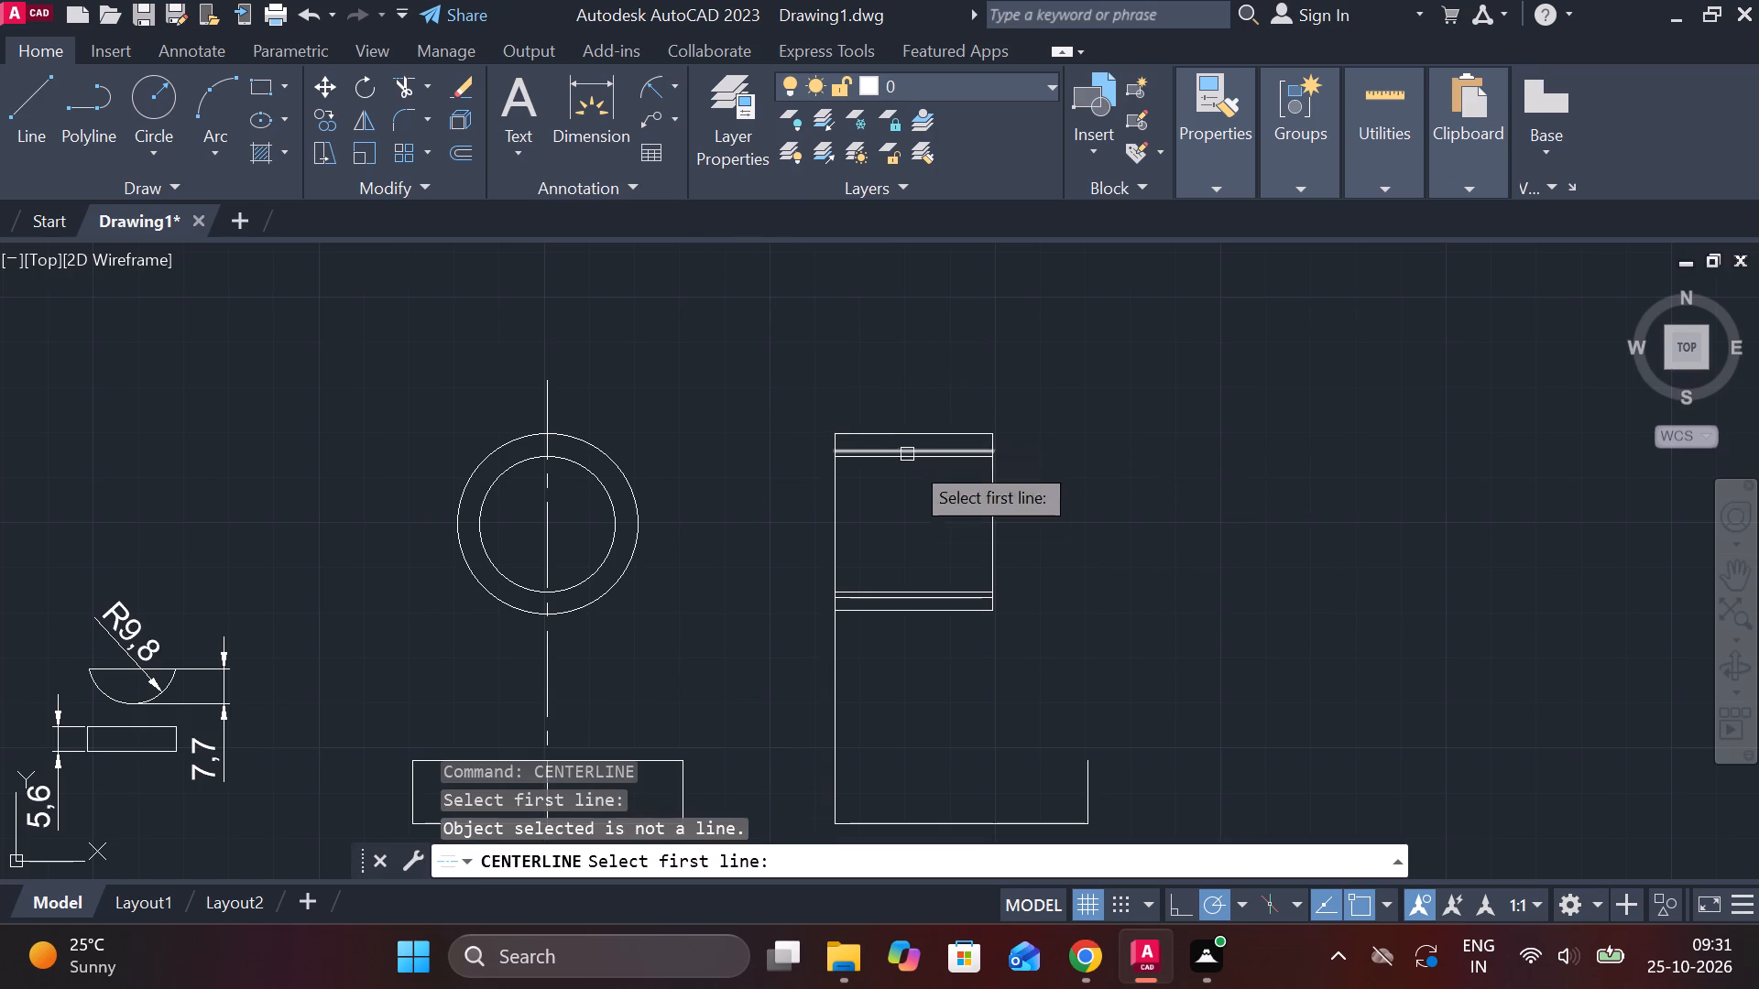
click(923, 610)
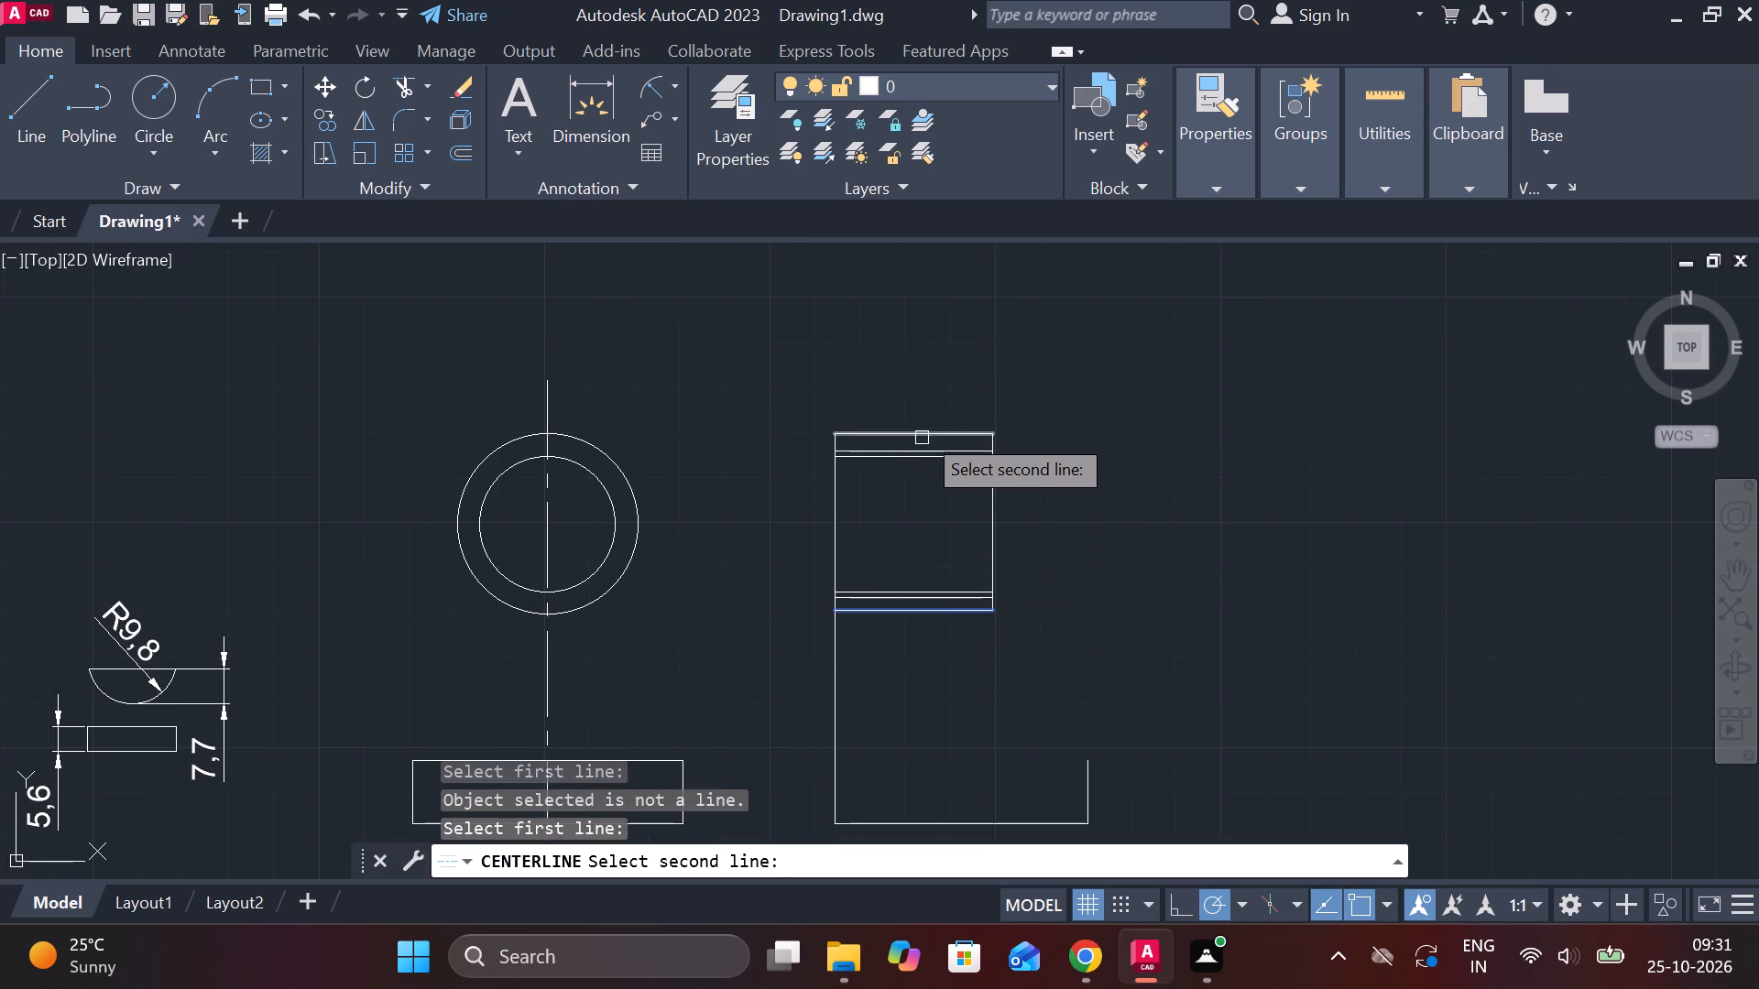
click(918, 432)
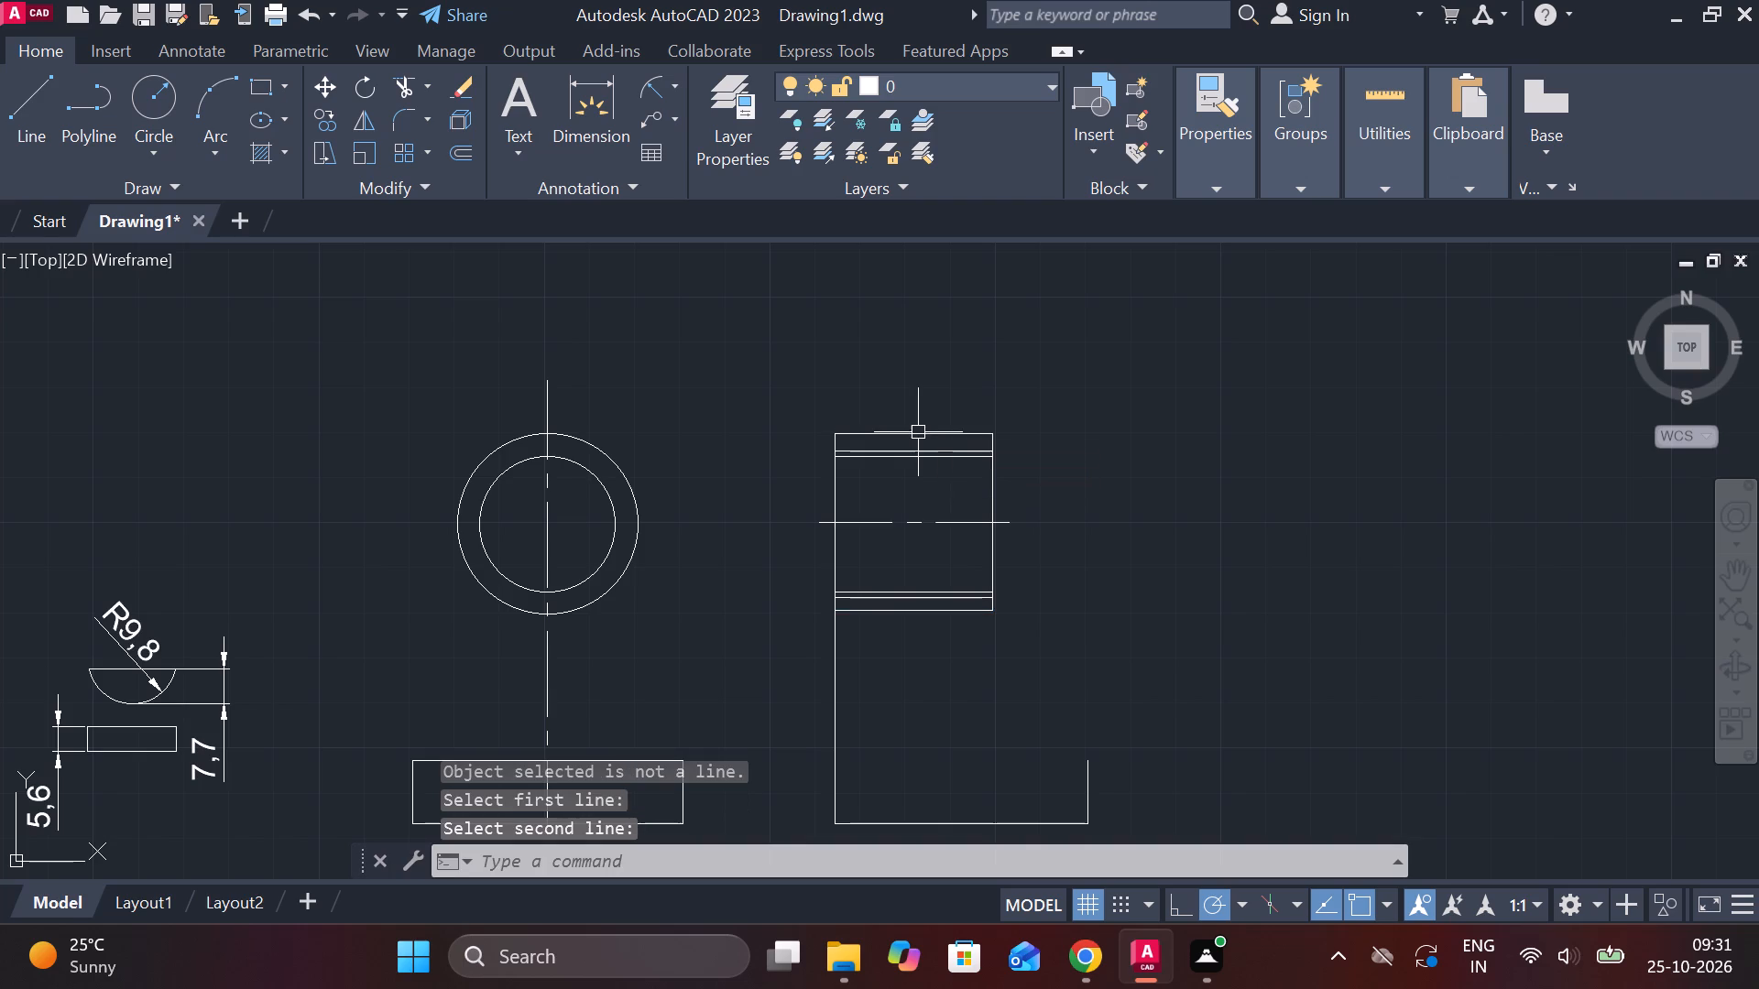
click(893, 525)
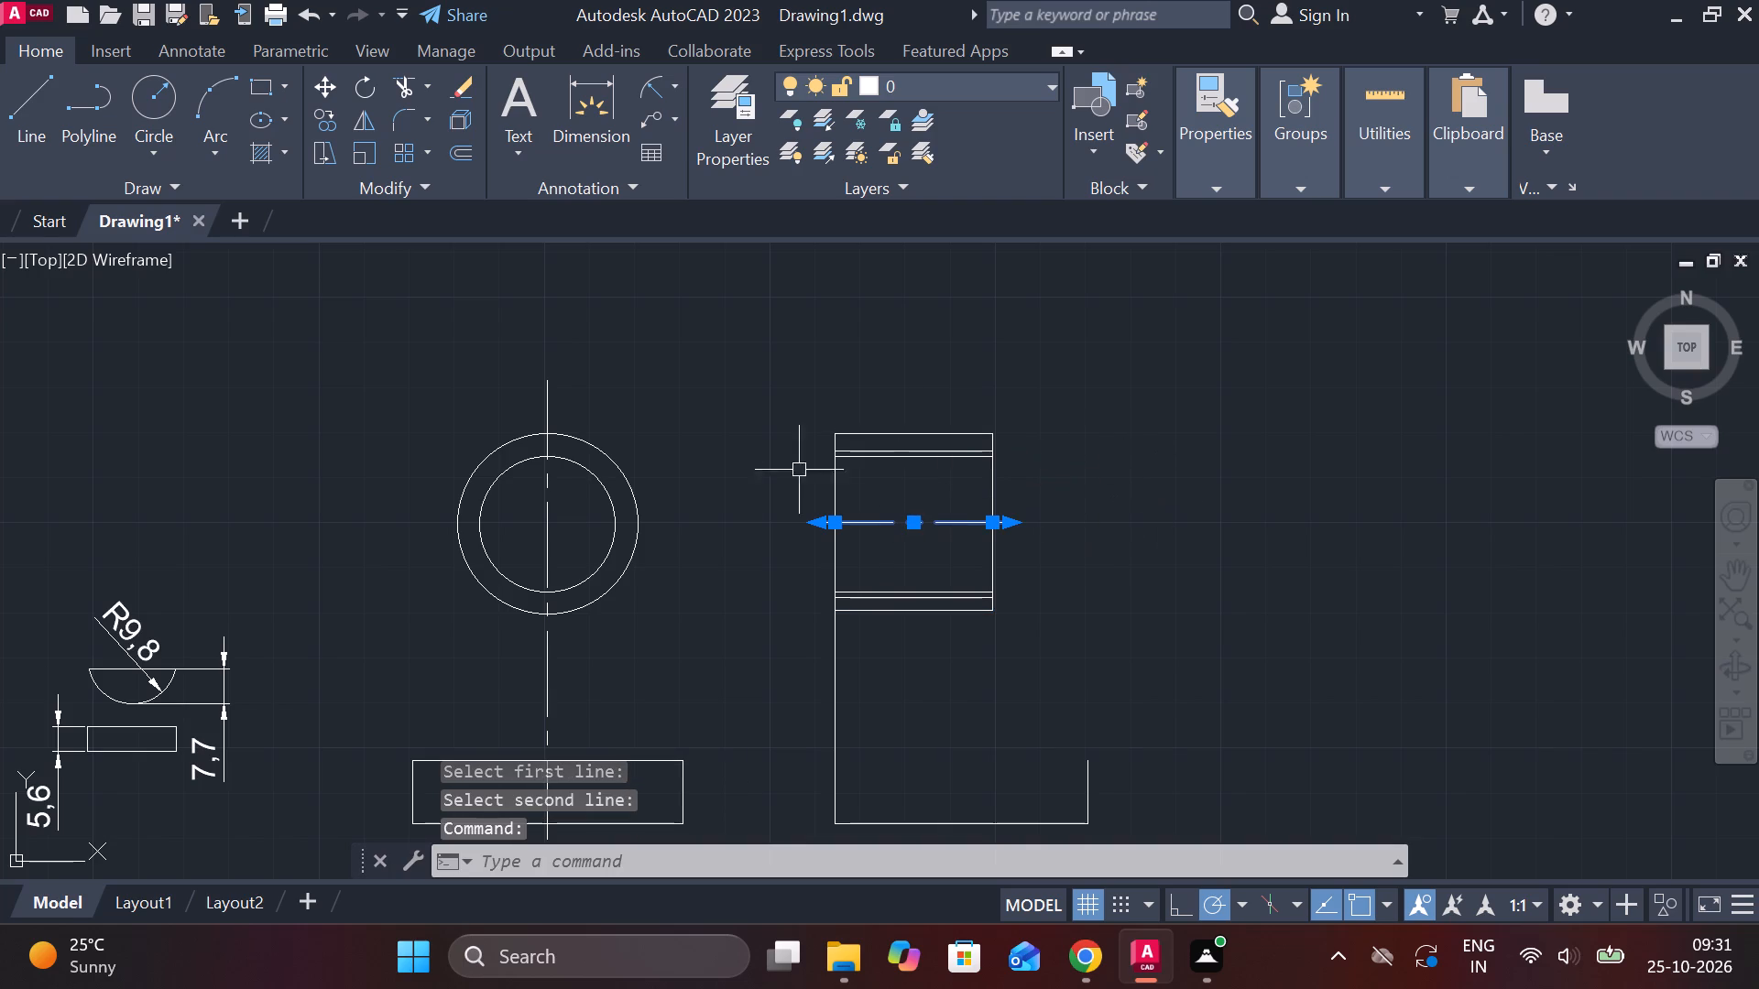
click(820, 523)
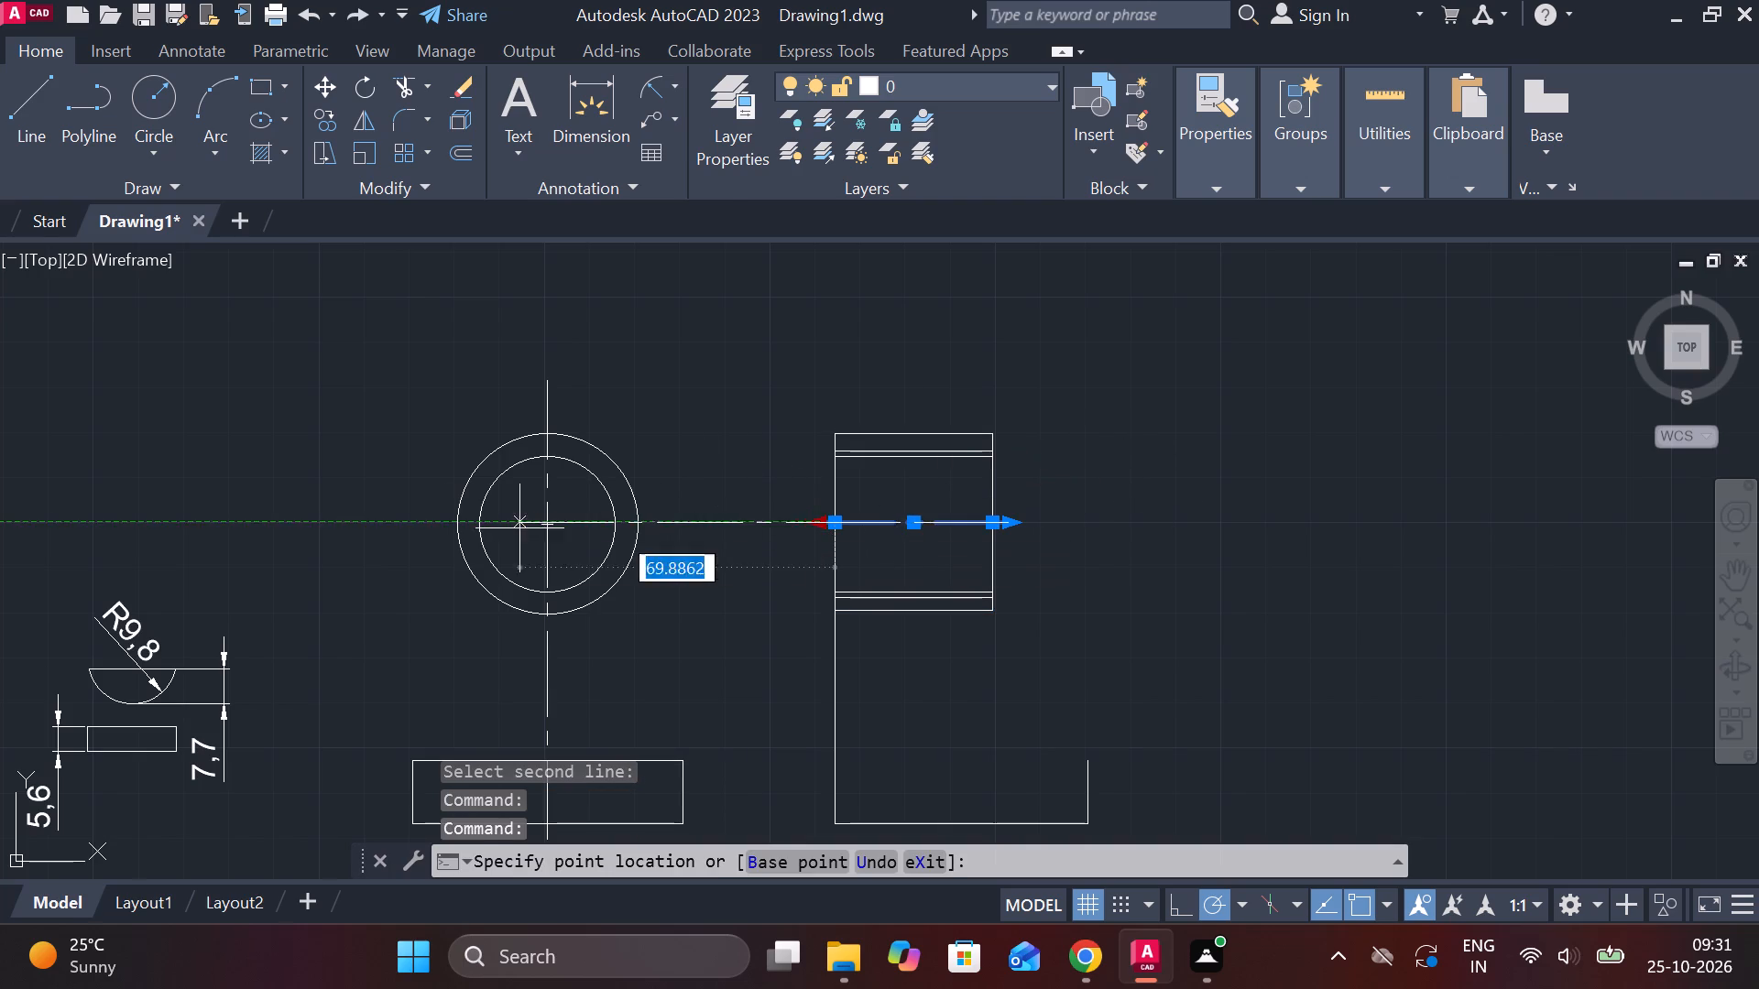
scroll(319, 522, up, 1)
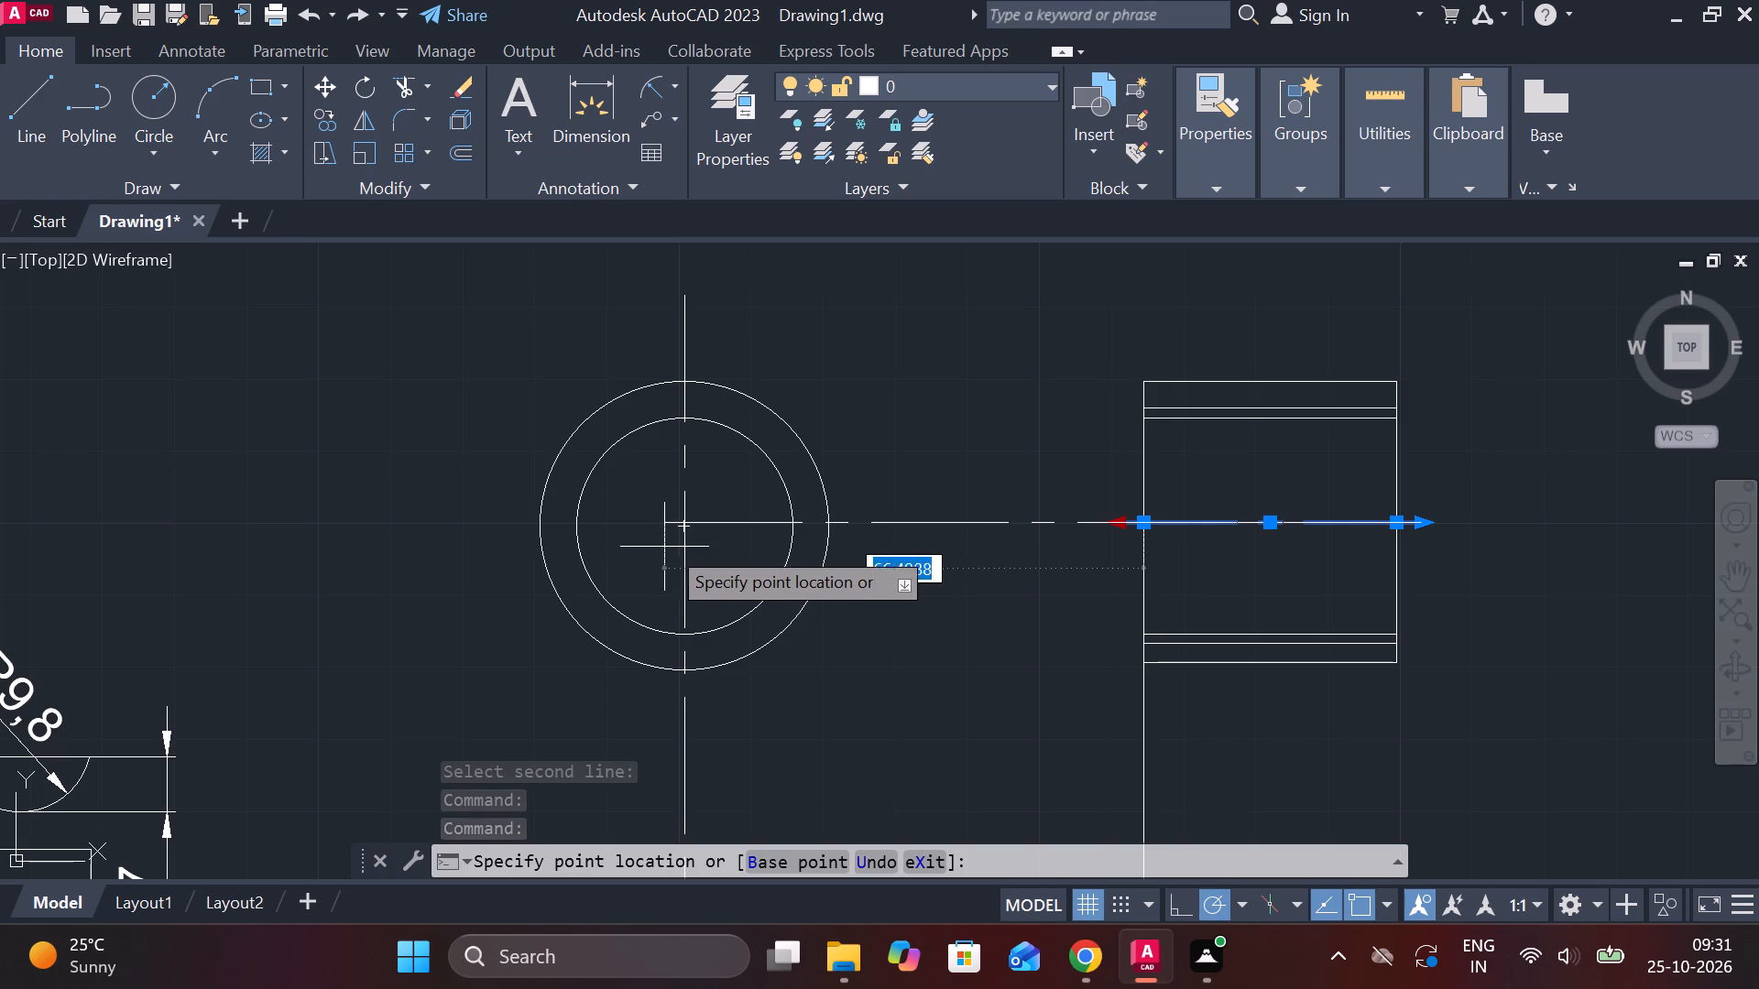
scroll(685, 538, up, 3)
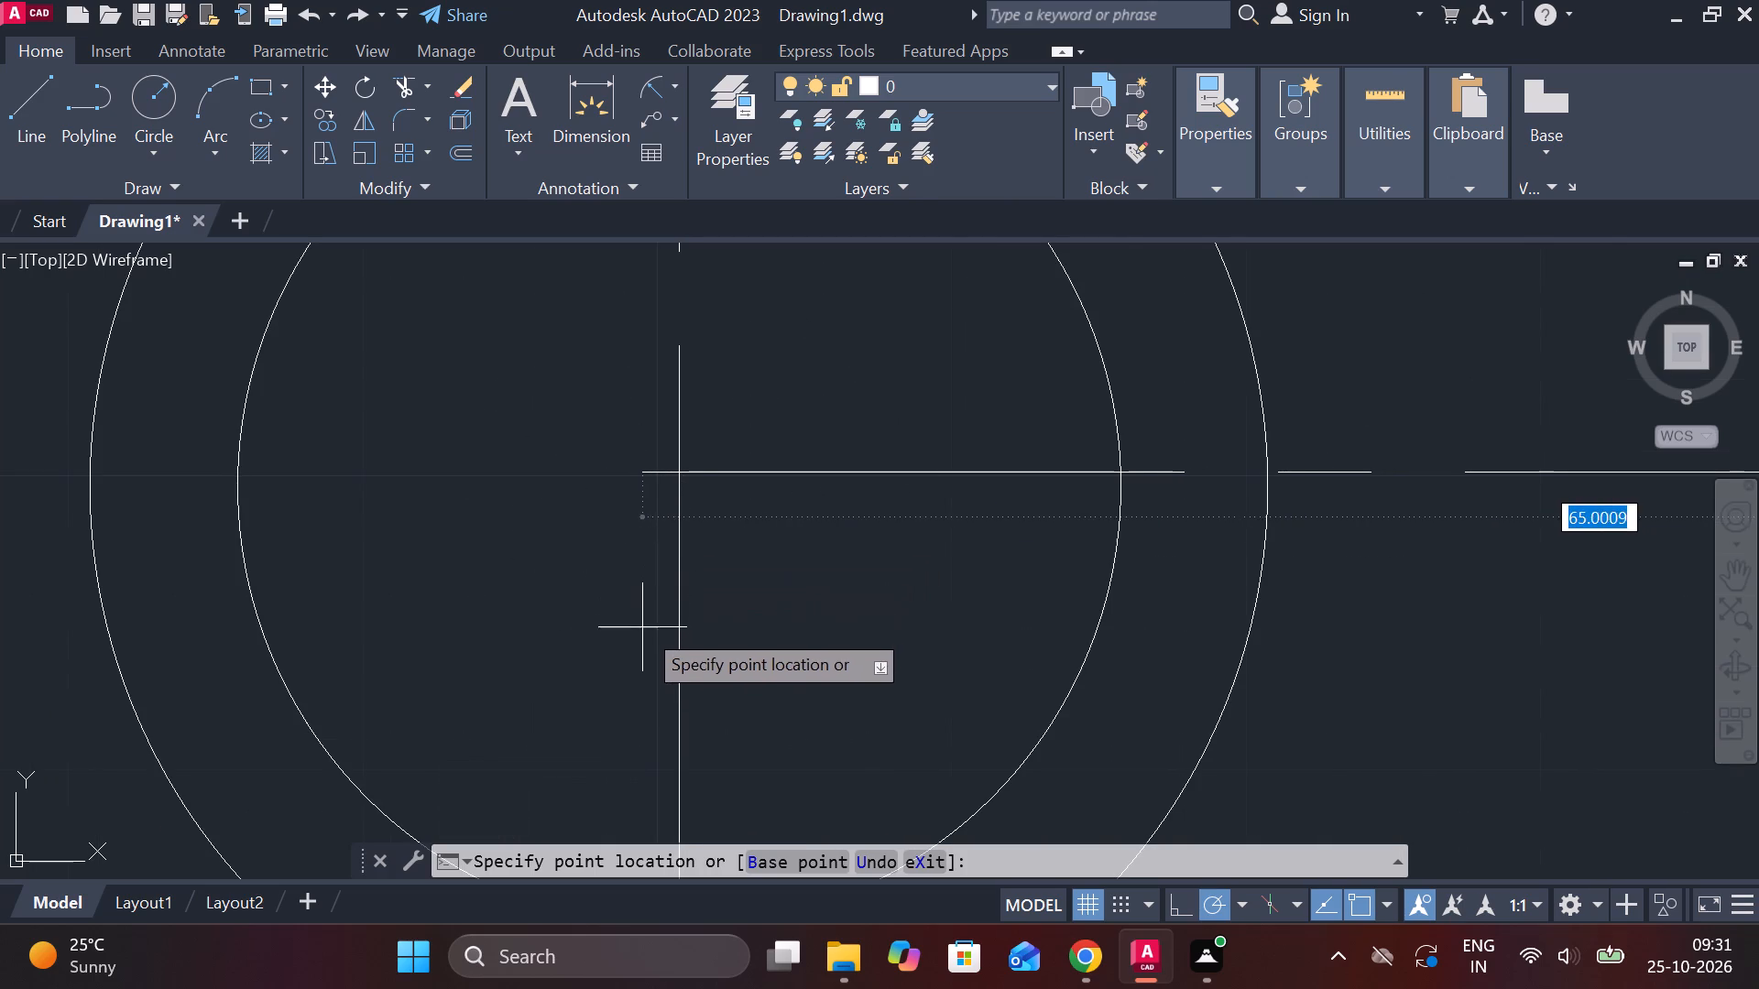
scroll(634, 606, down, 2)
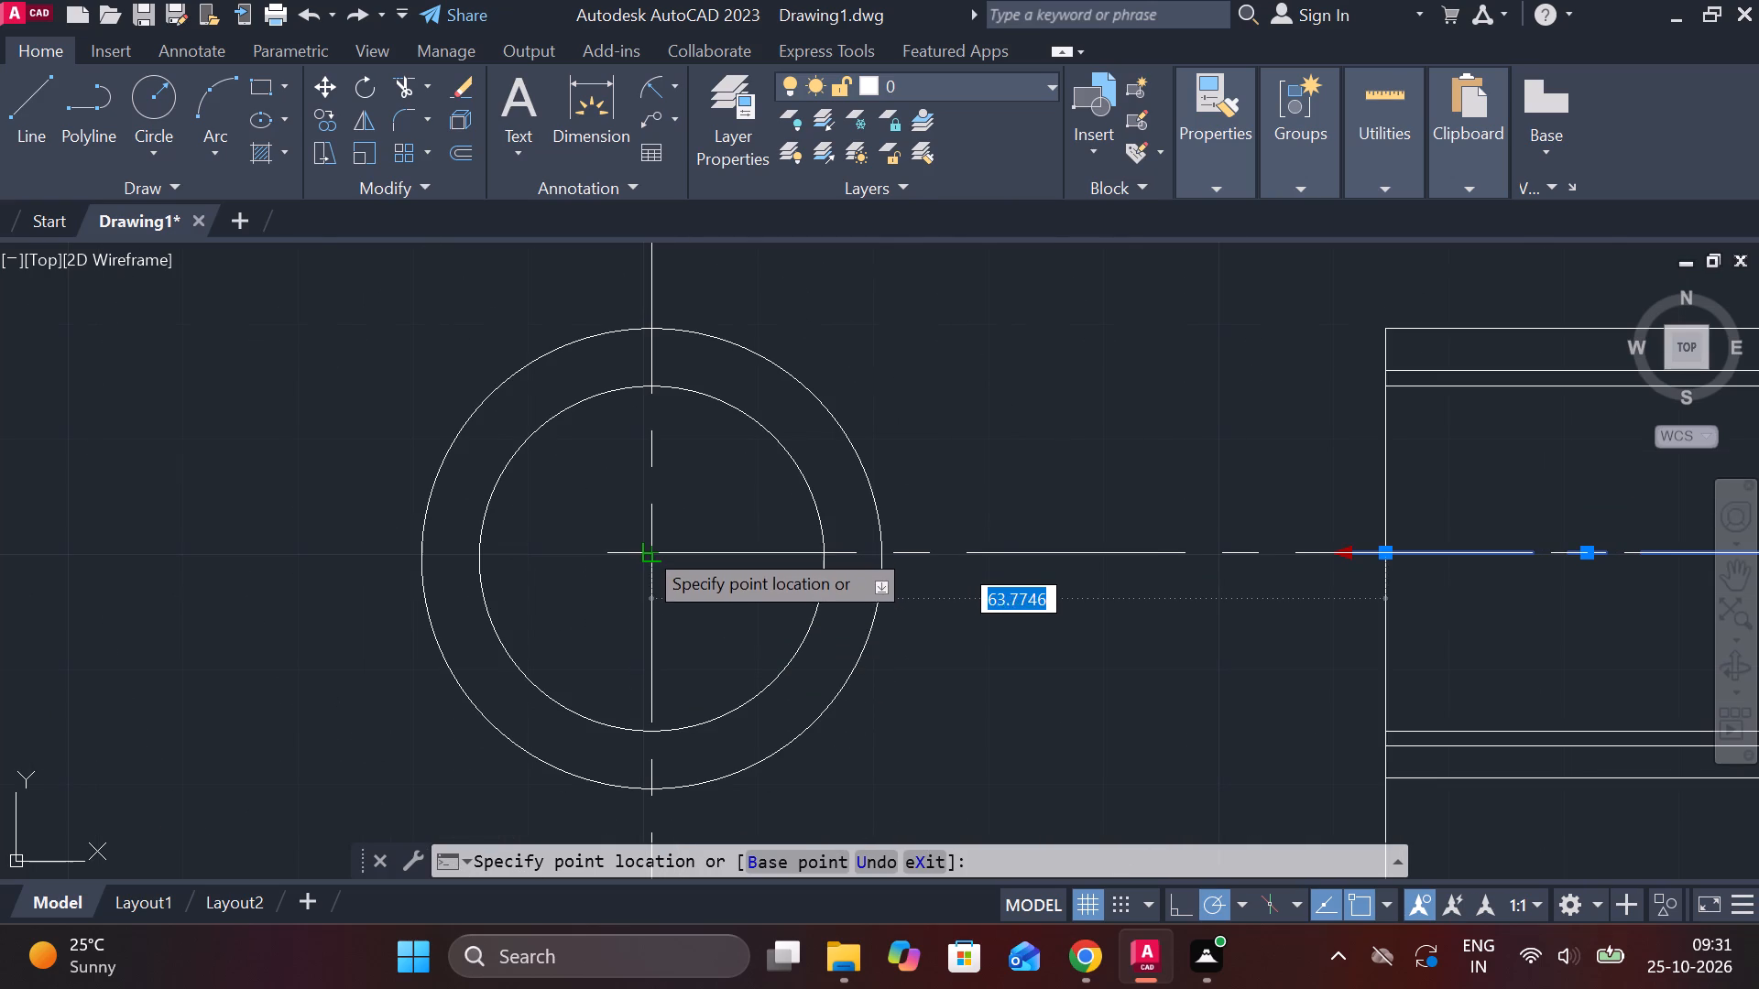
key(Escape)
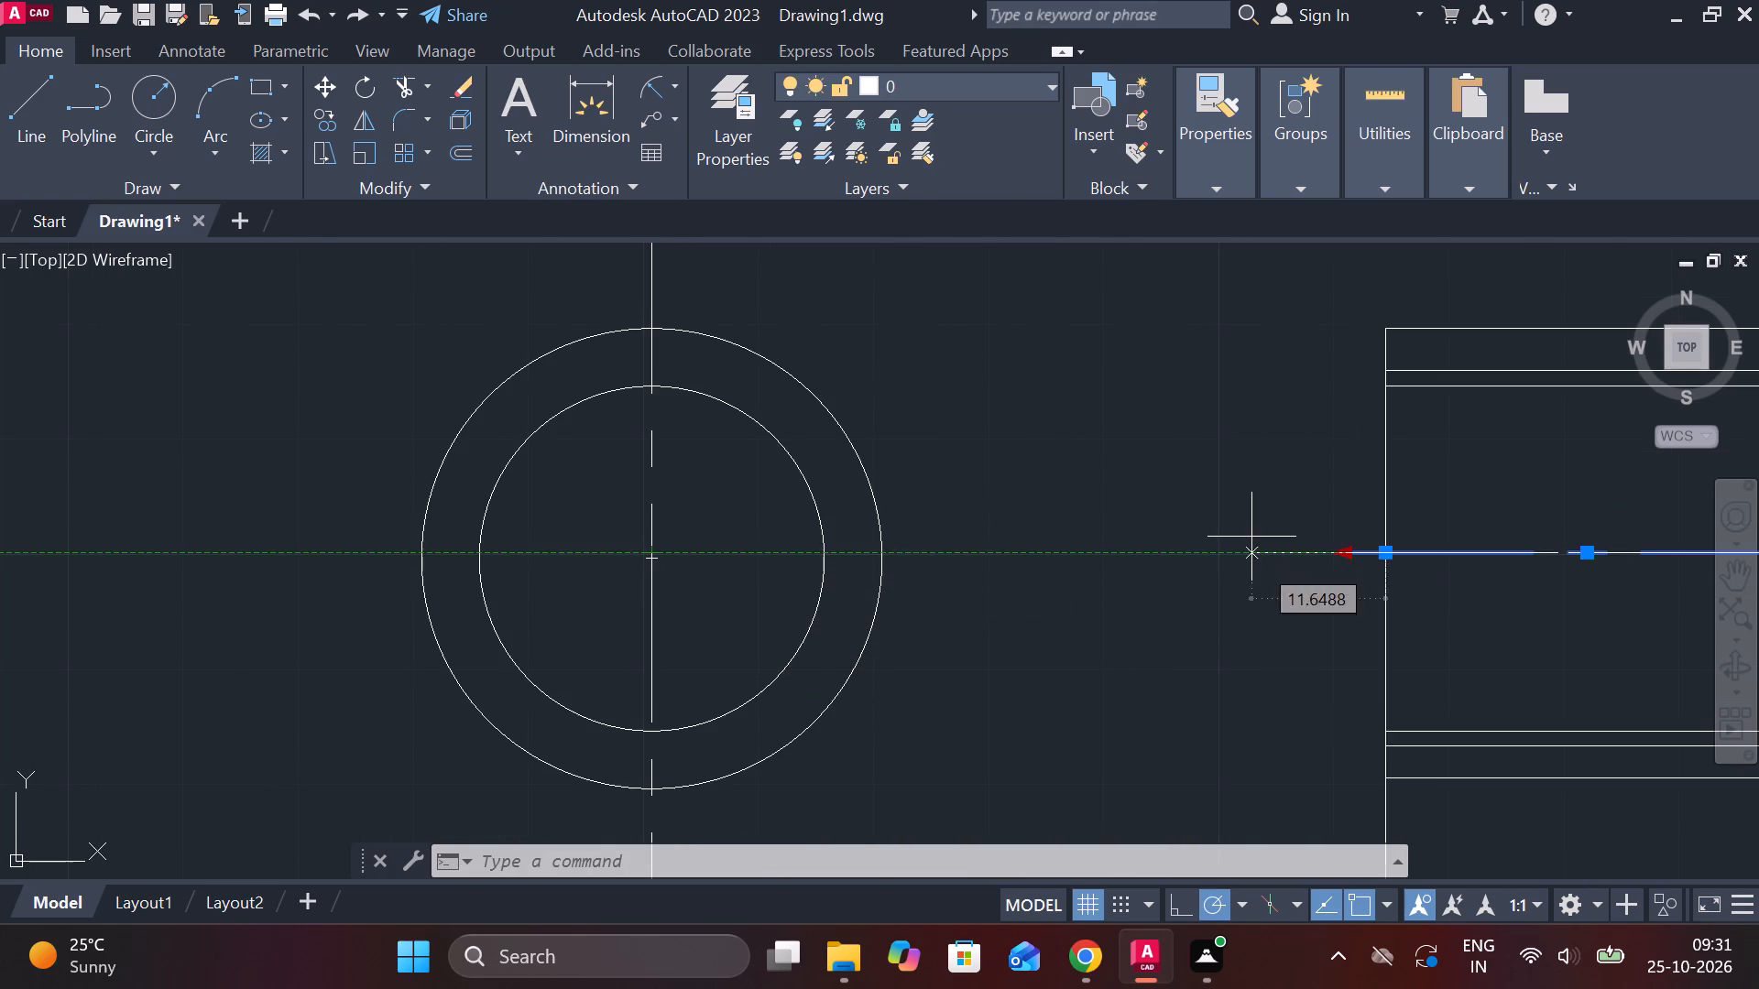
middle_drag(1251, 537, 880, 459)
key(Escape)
Add a vertical linear dimension between the outermost bore lines, just outside the side view cylinder's far edge.
middle_drag(718, 447, 986, 465)
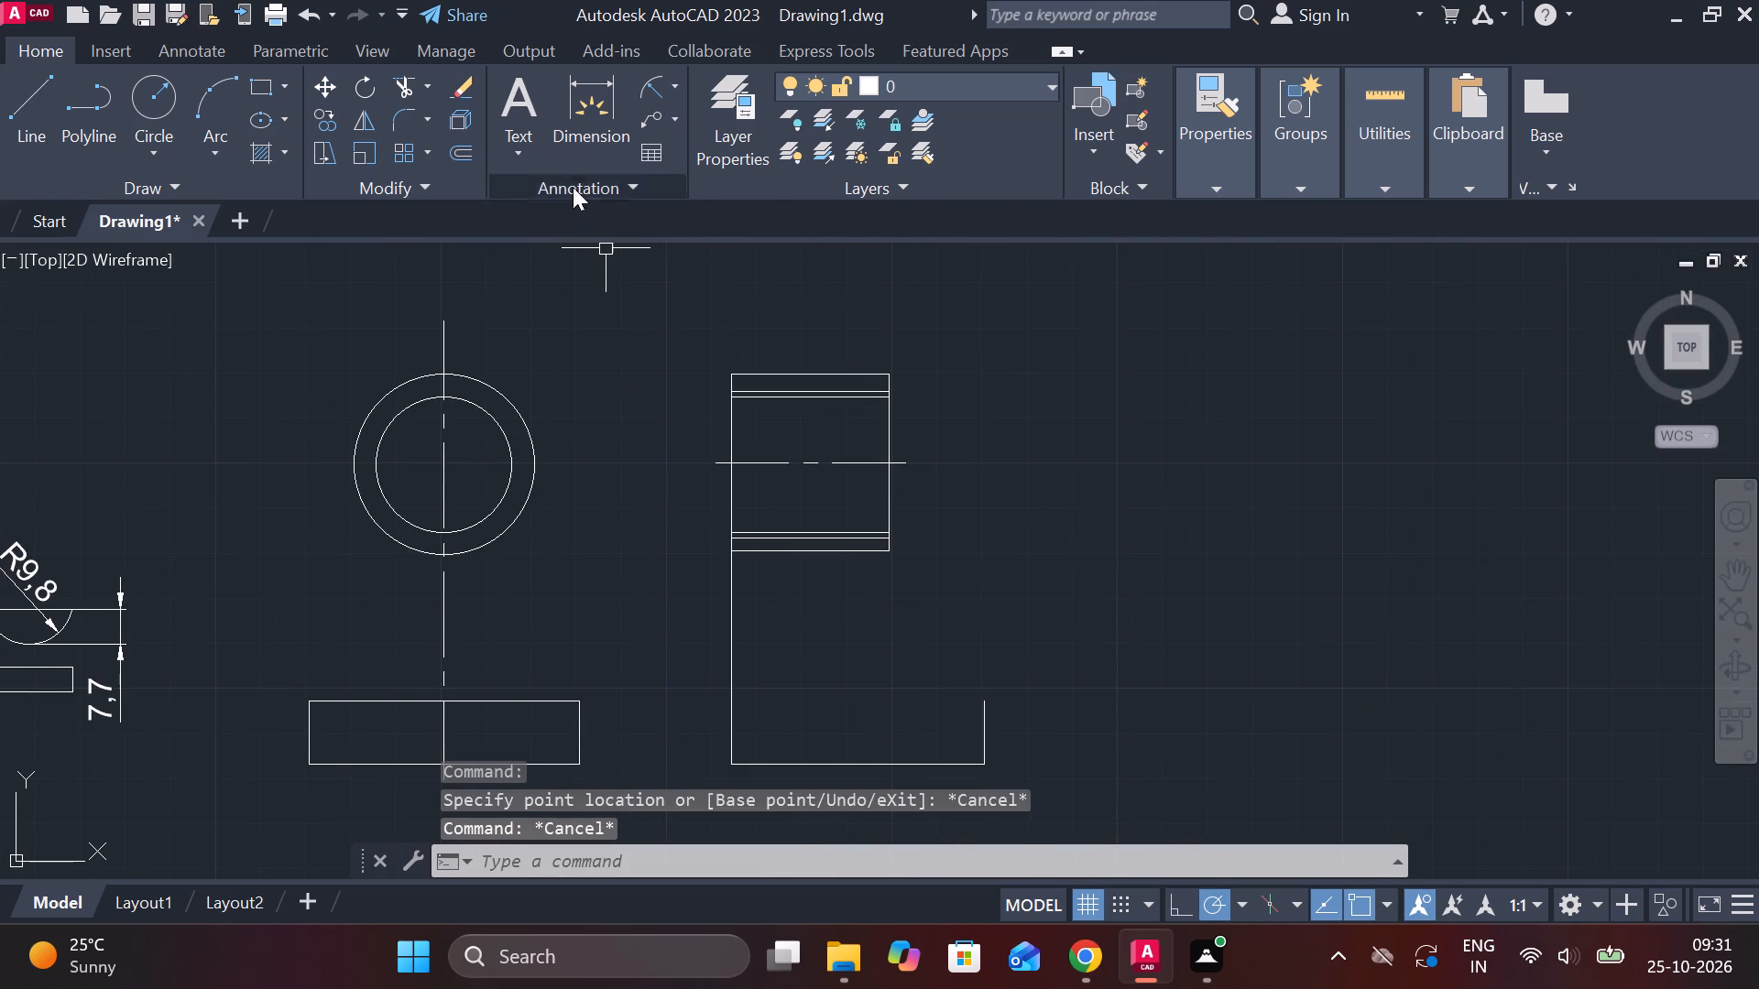
click(679, 79)
click(683, 138)
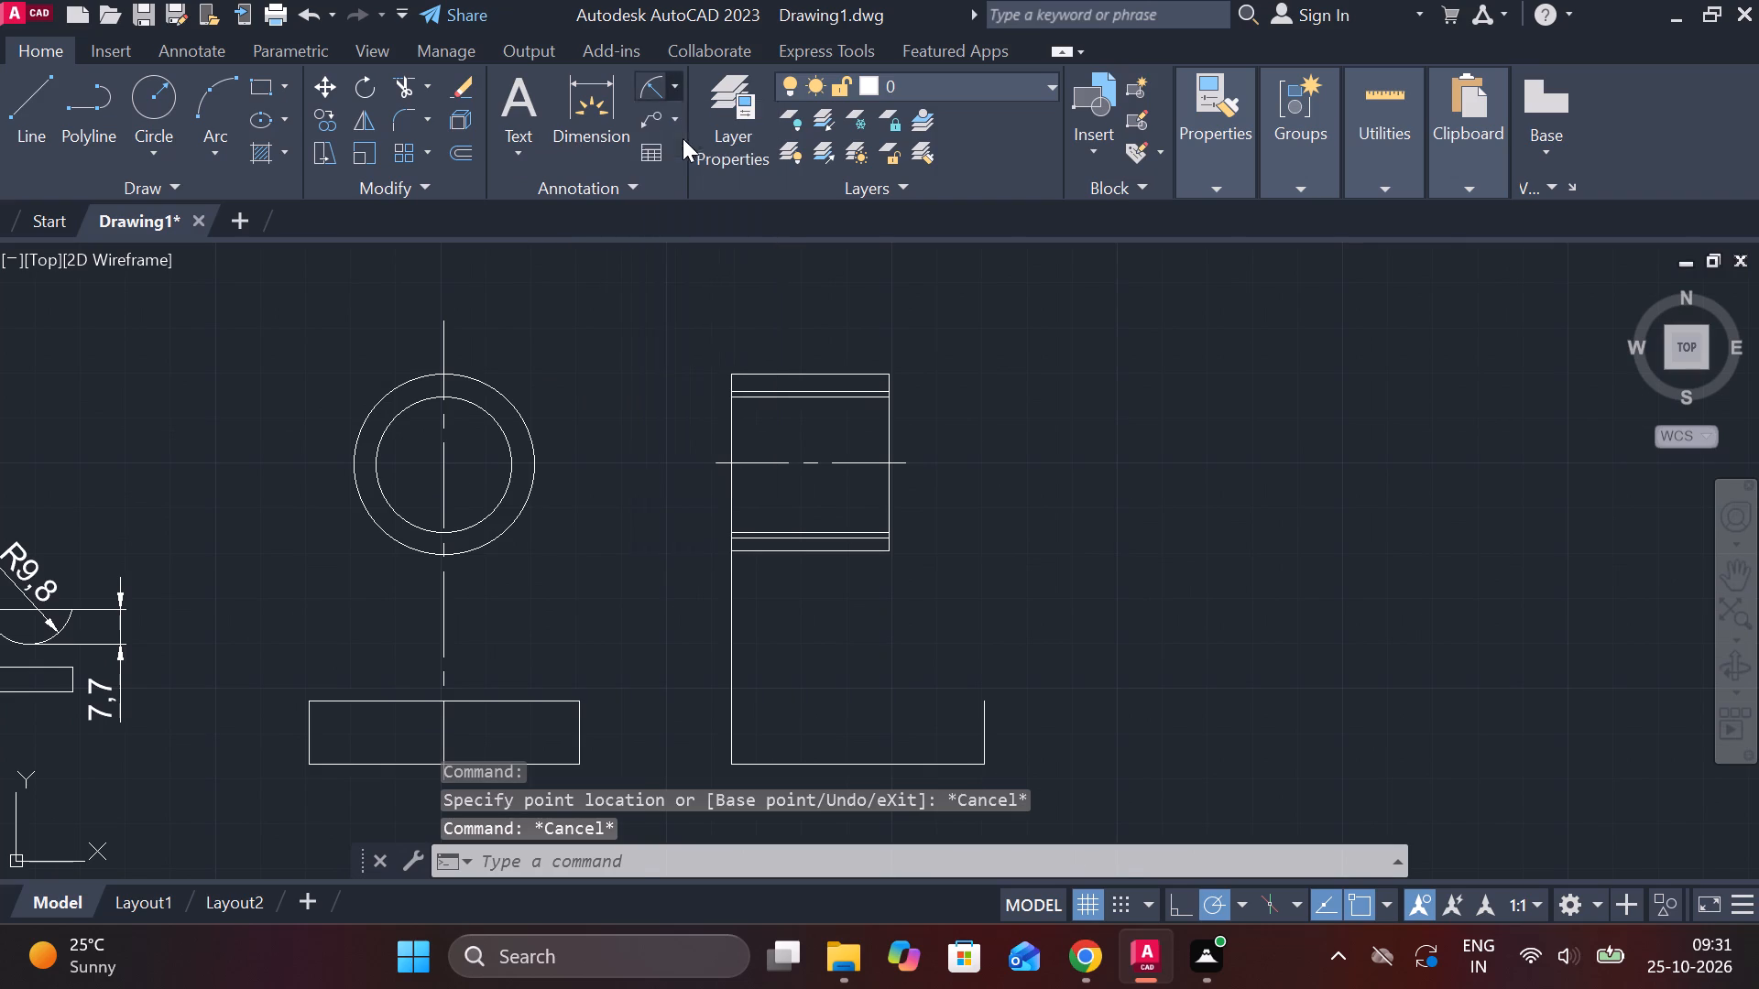
scroll(863, 404, up, 2)
click(936, 366)
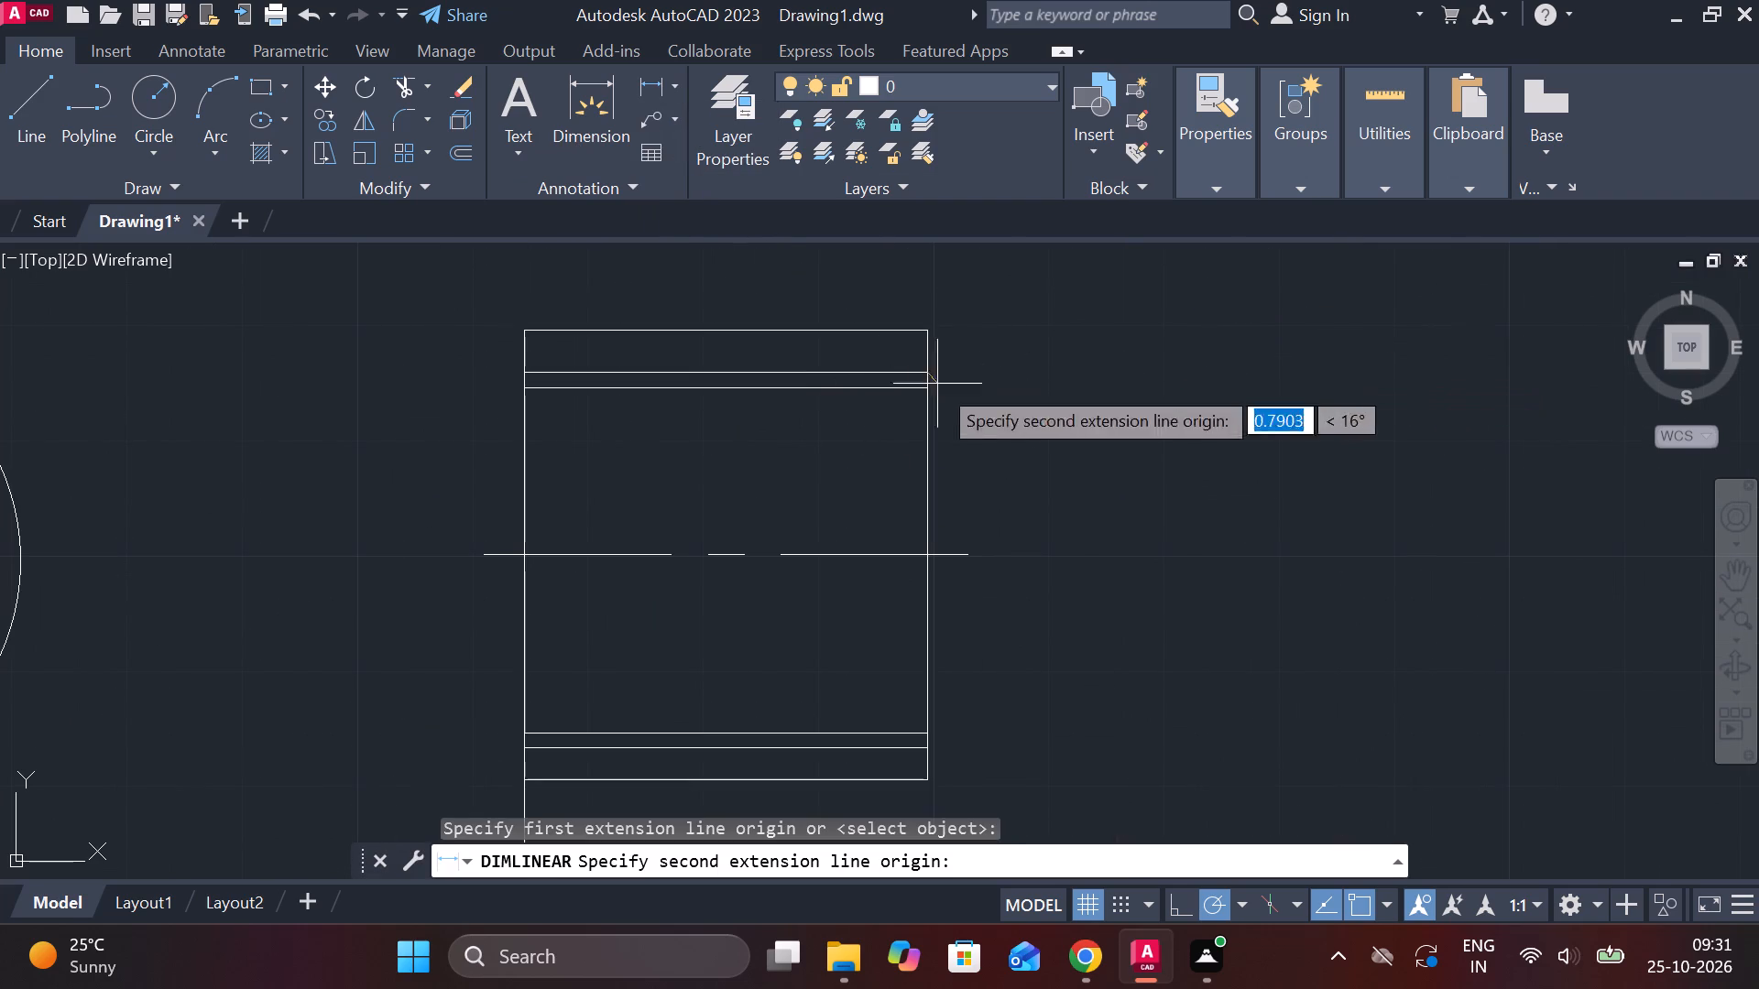
click(921, 752)
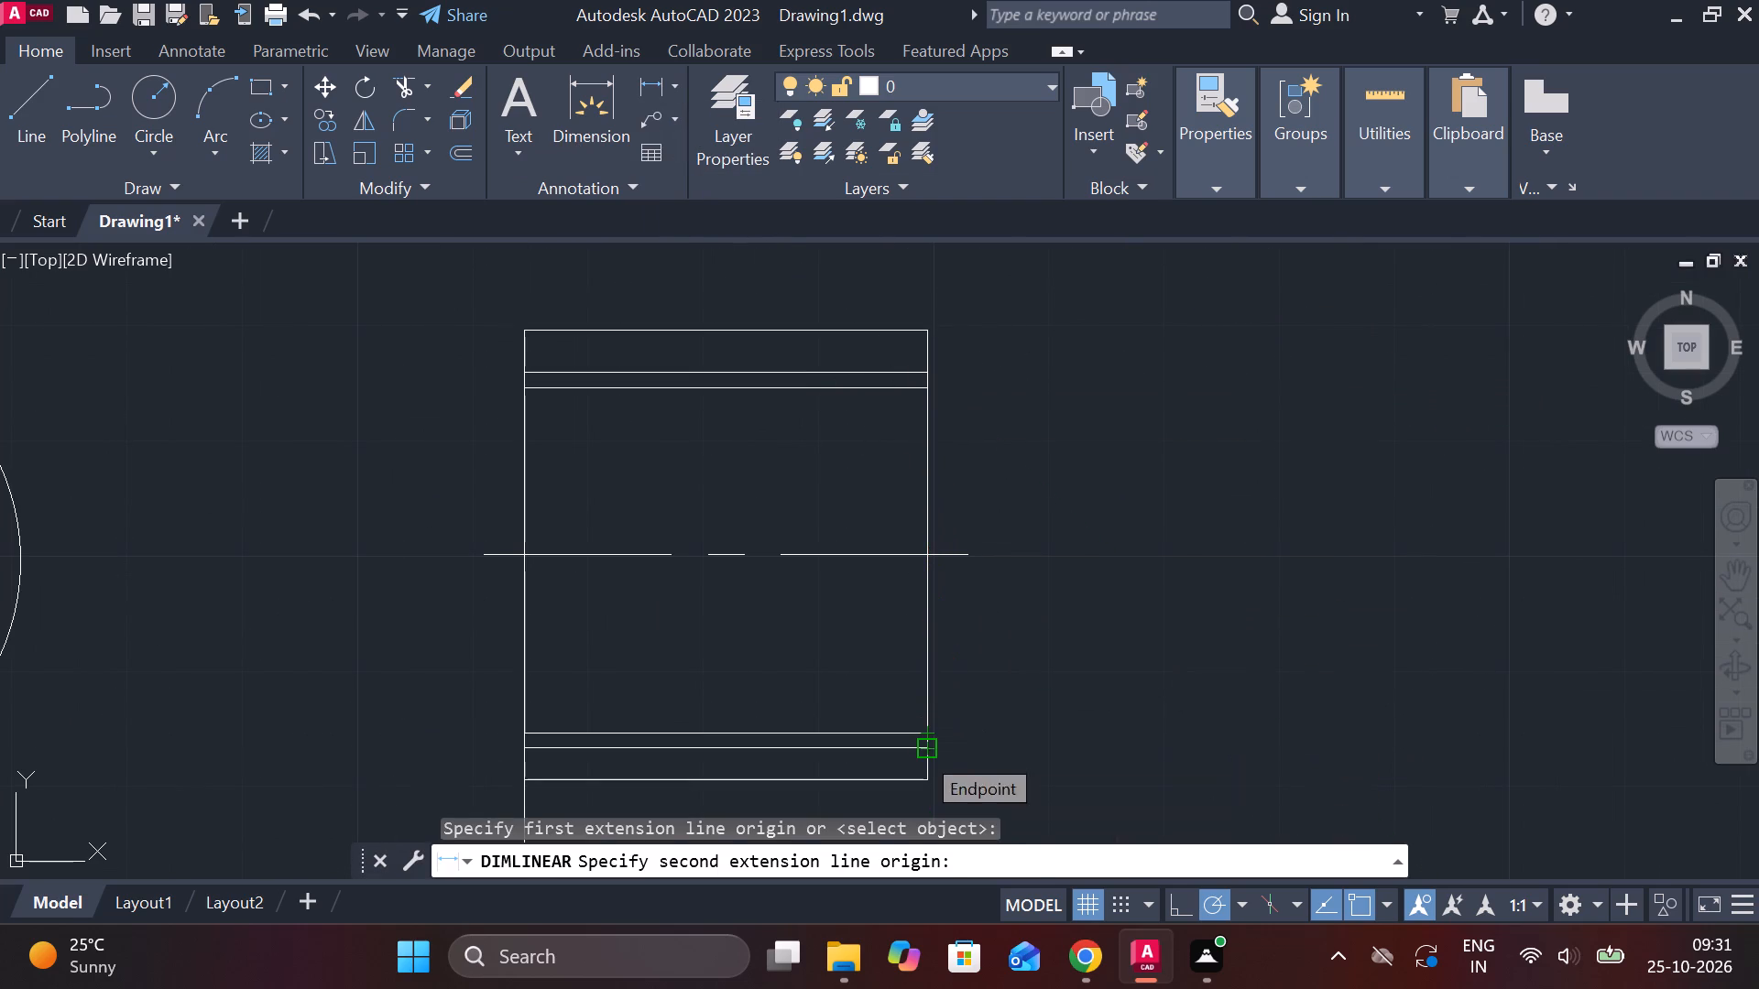
click(1103, 689)
scroll(1058, 685, down, 1)
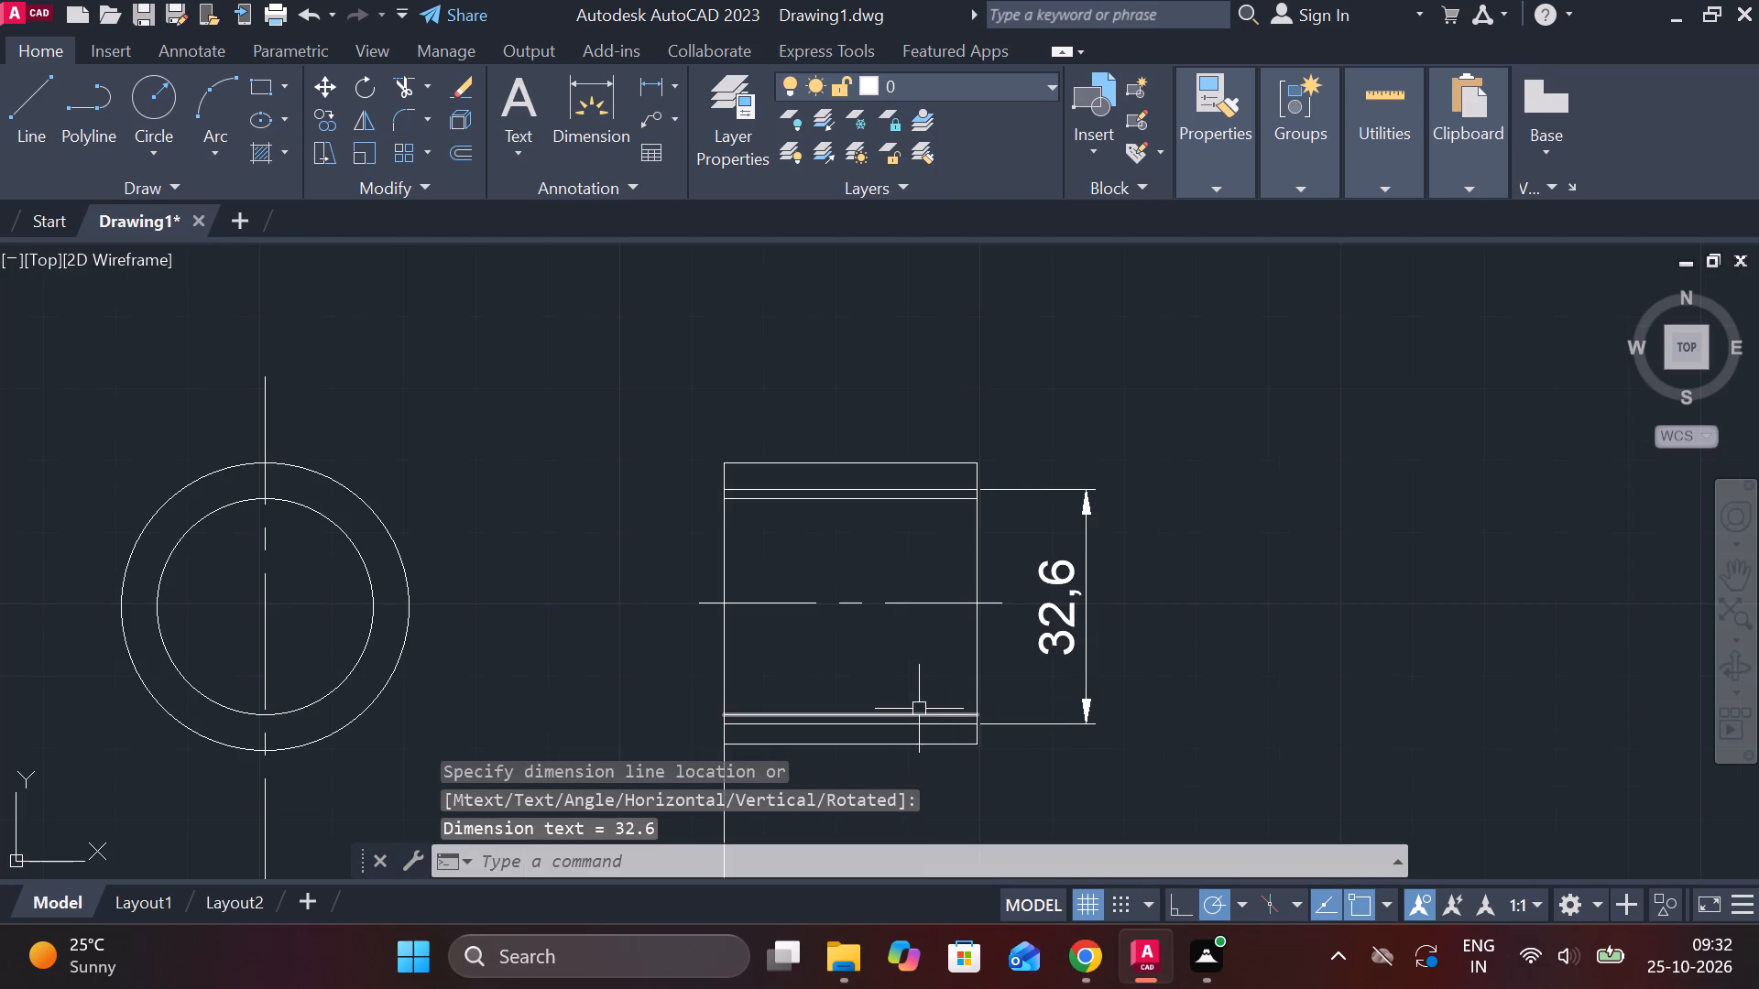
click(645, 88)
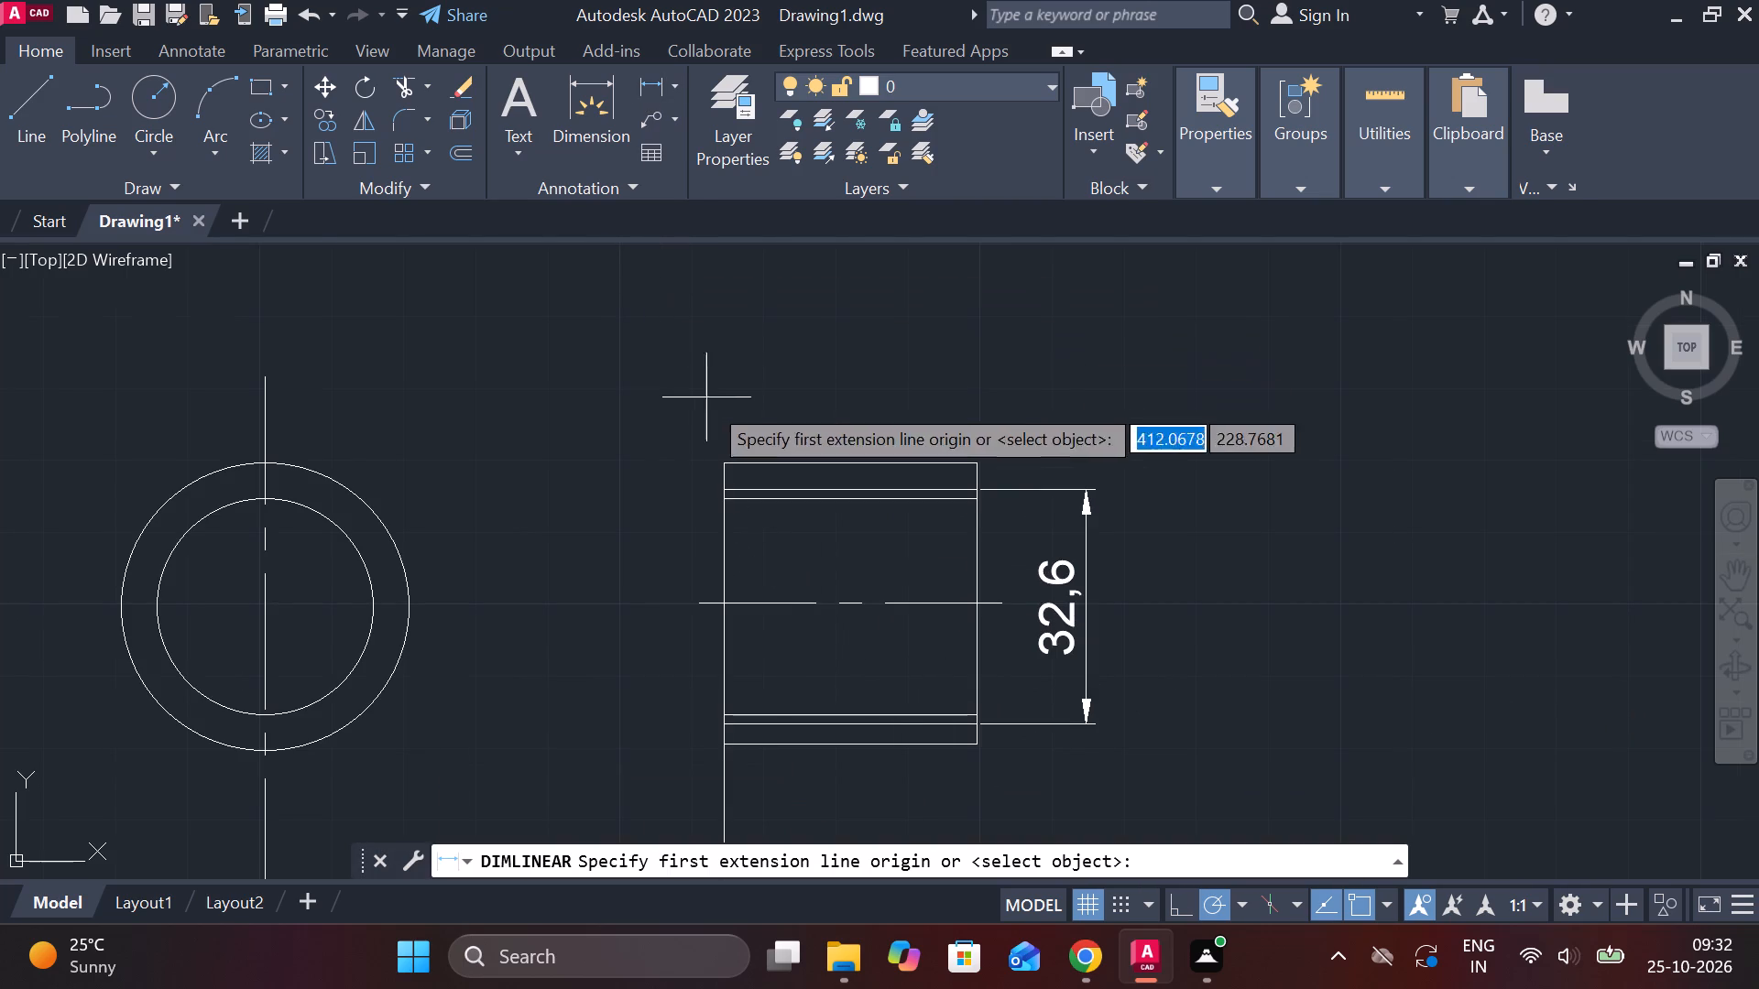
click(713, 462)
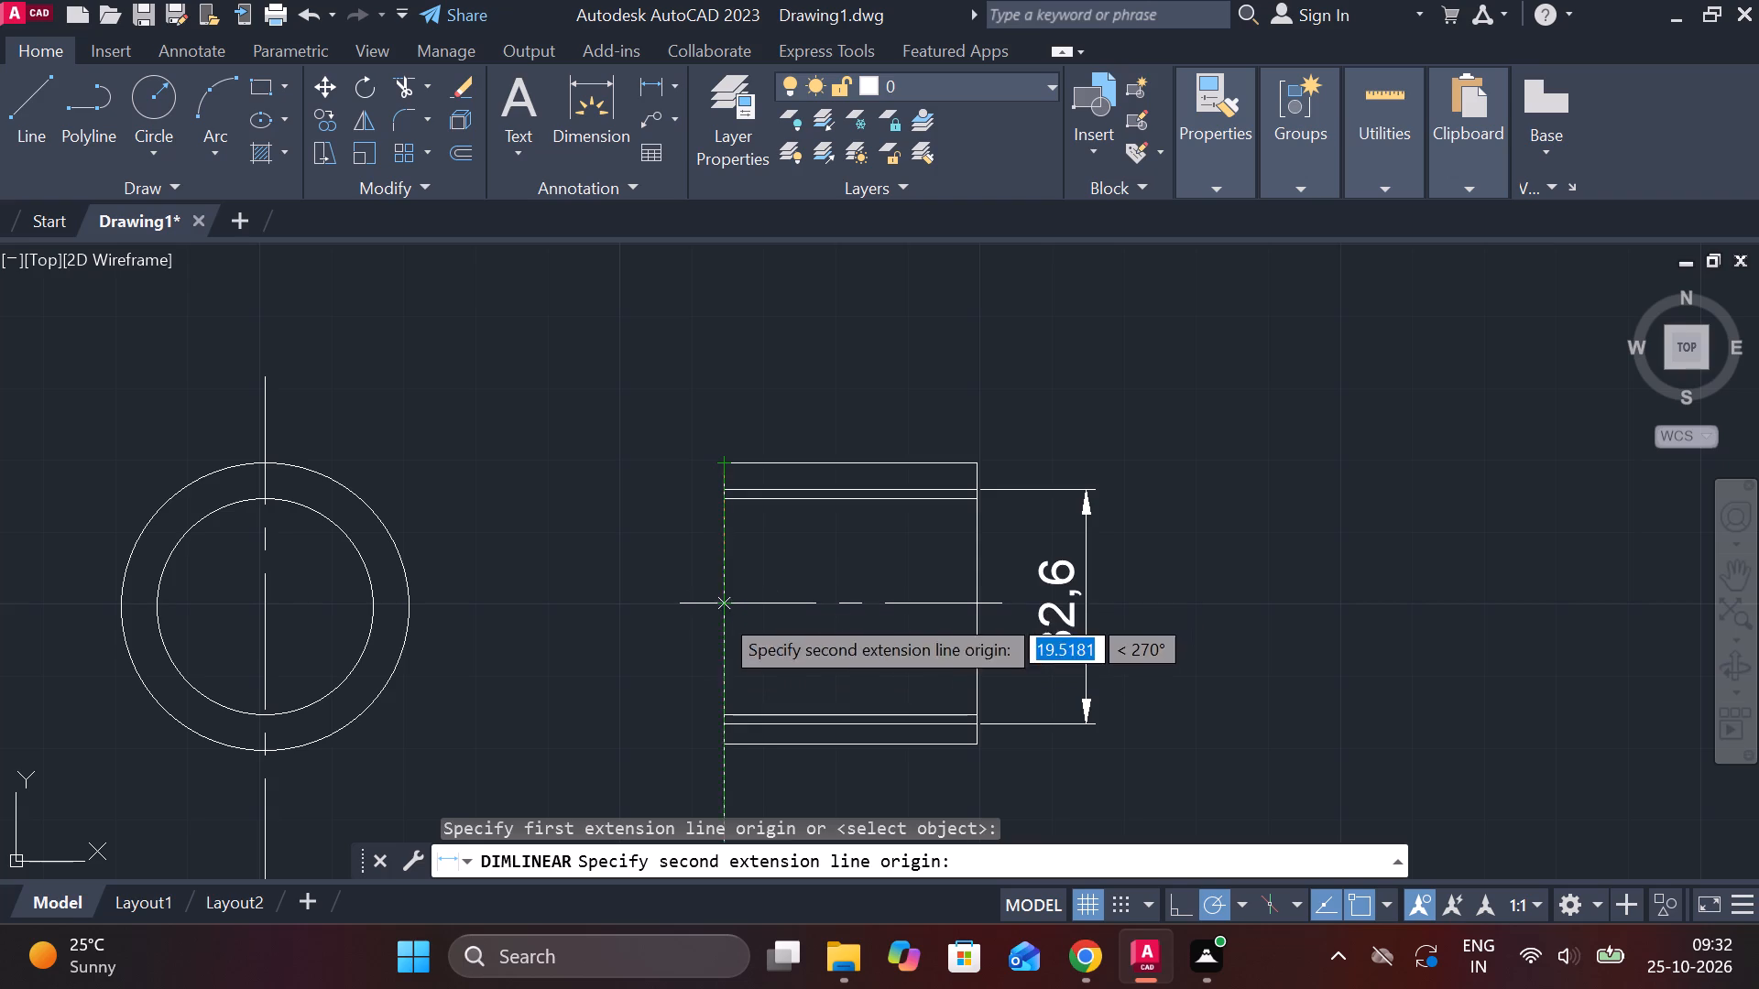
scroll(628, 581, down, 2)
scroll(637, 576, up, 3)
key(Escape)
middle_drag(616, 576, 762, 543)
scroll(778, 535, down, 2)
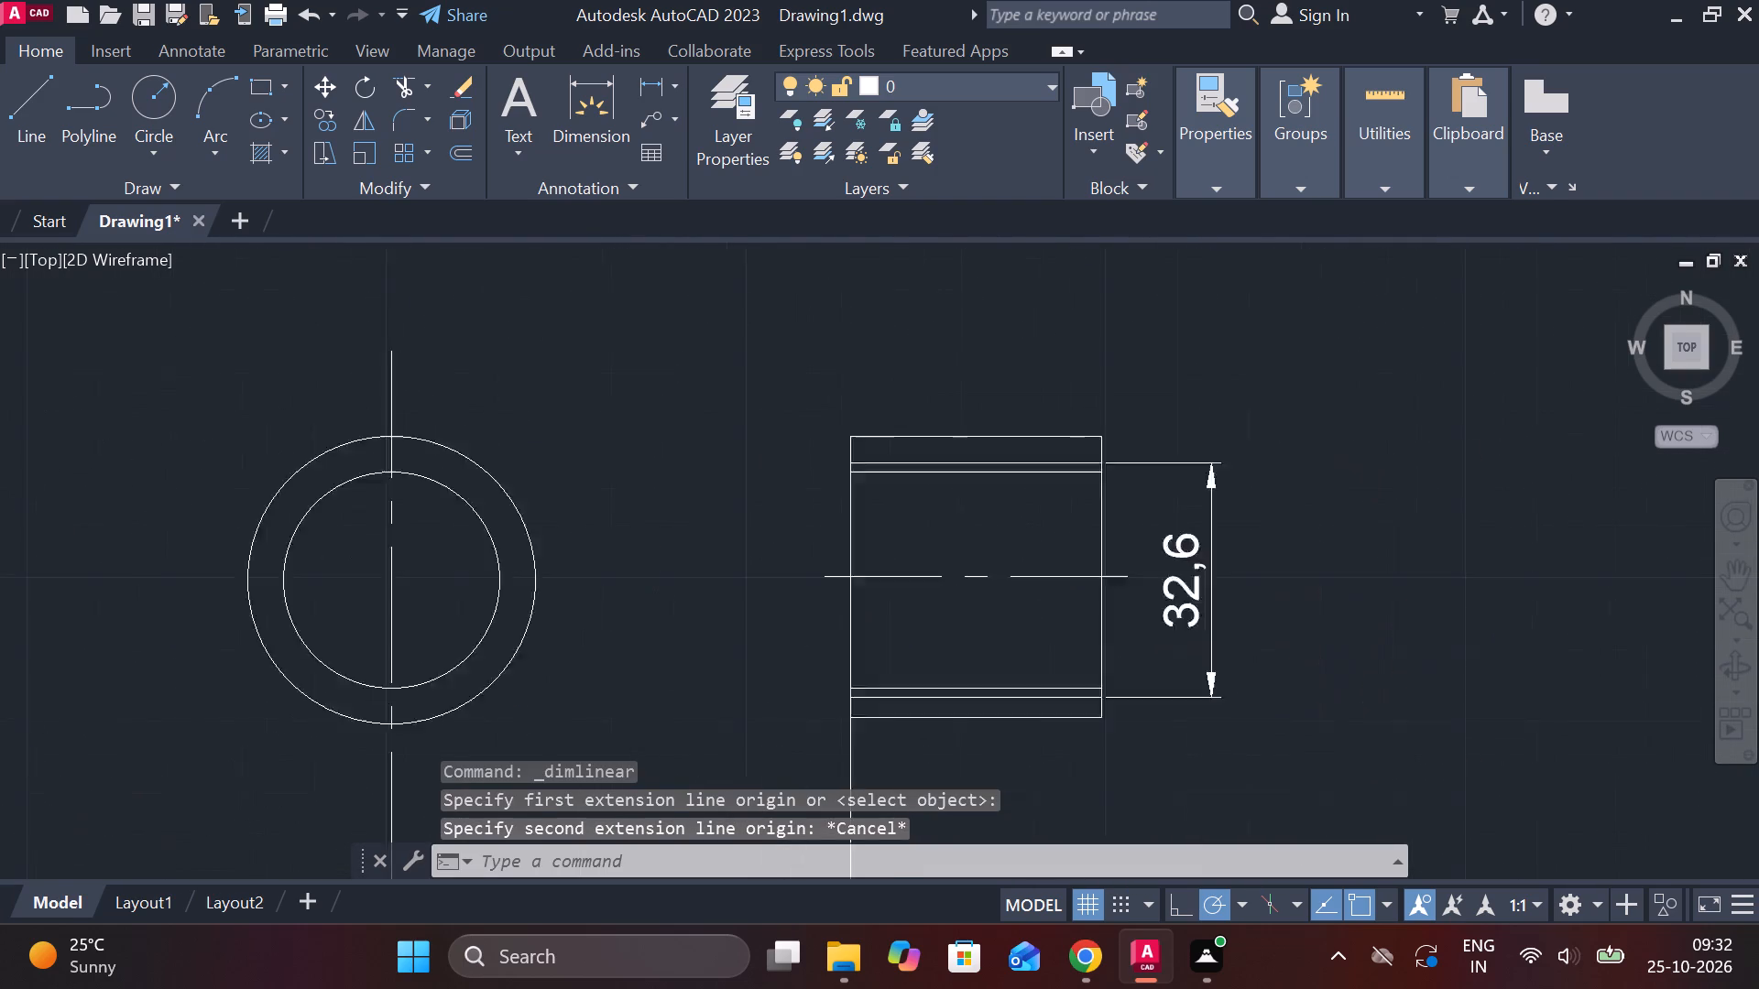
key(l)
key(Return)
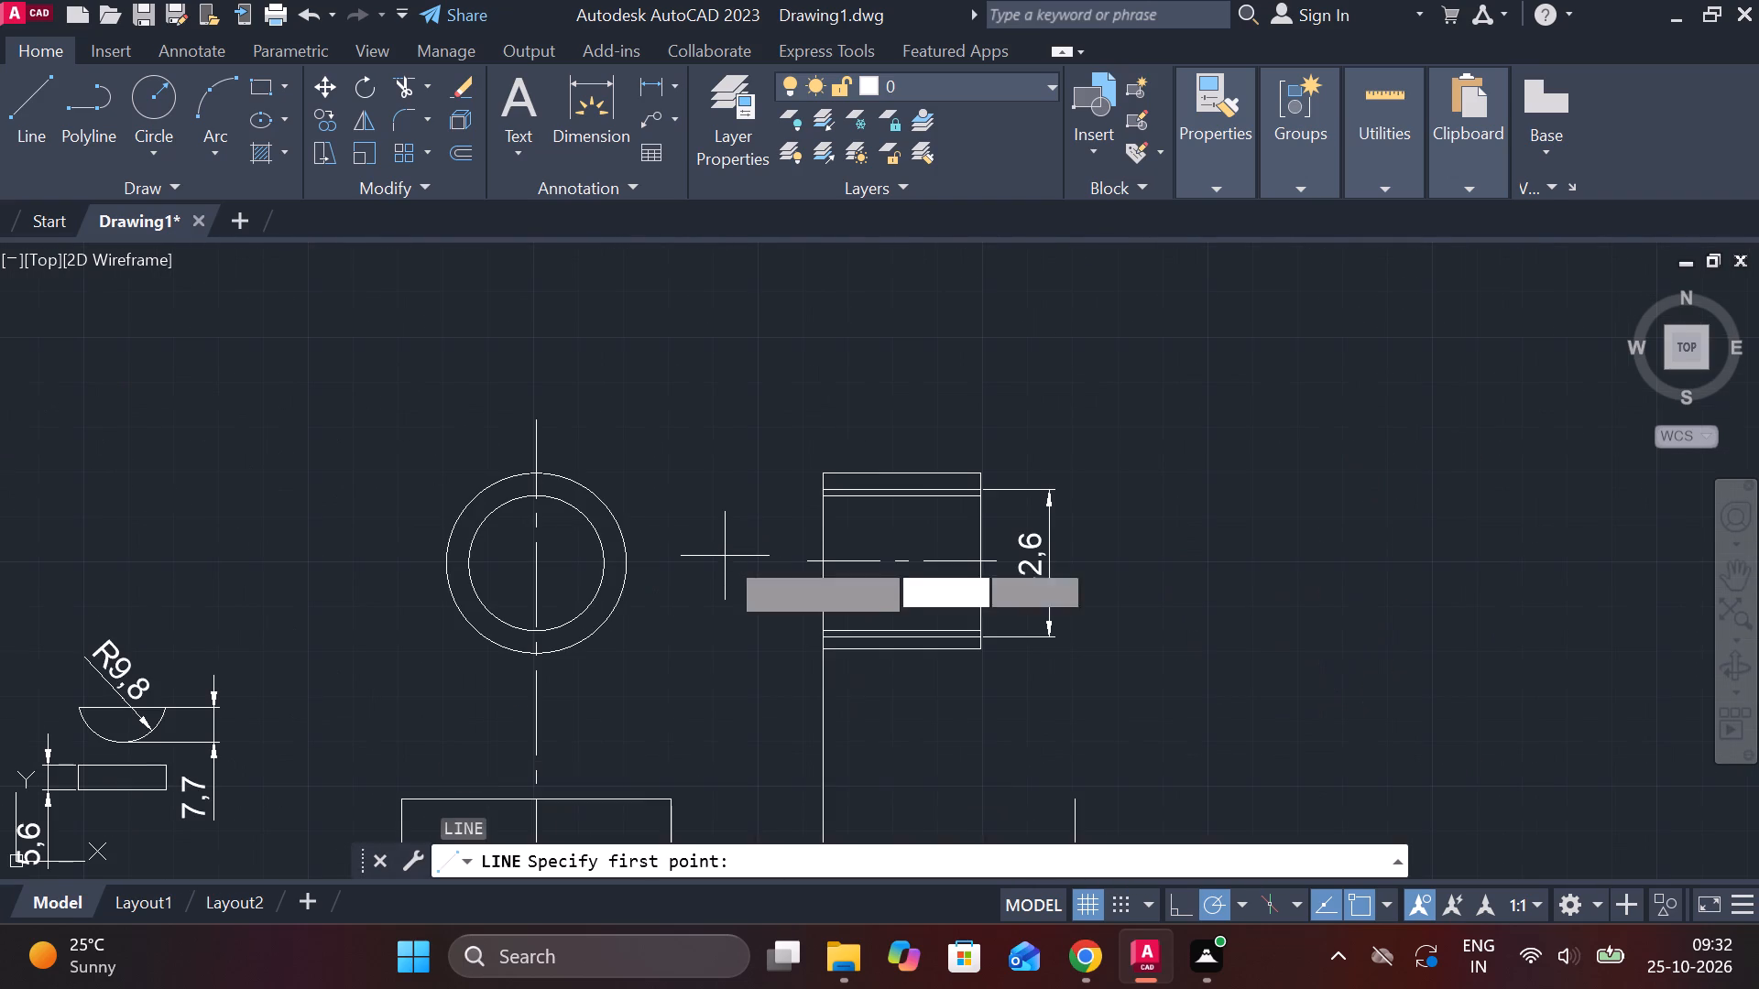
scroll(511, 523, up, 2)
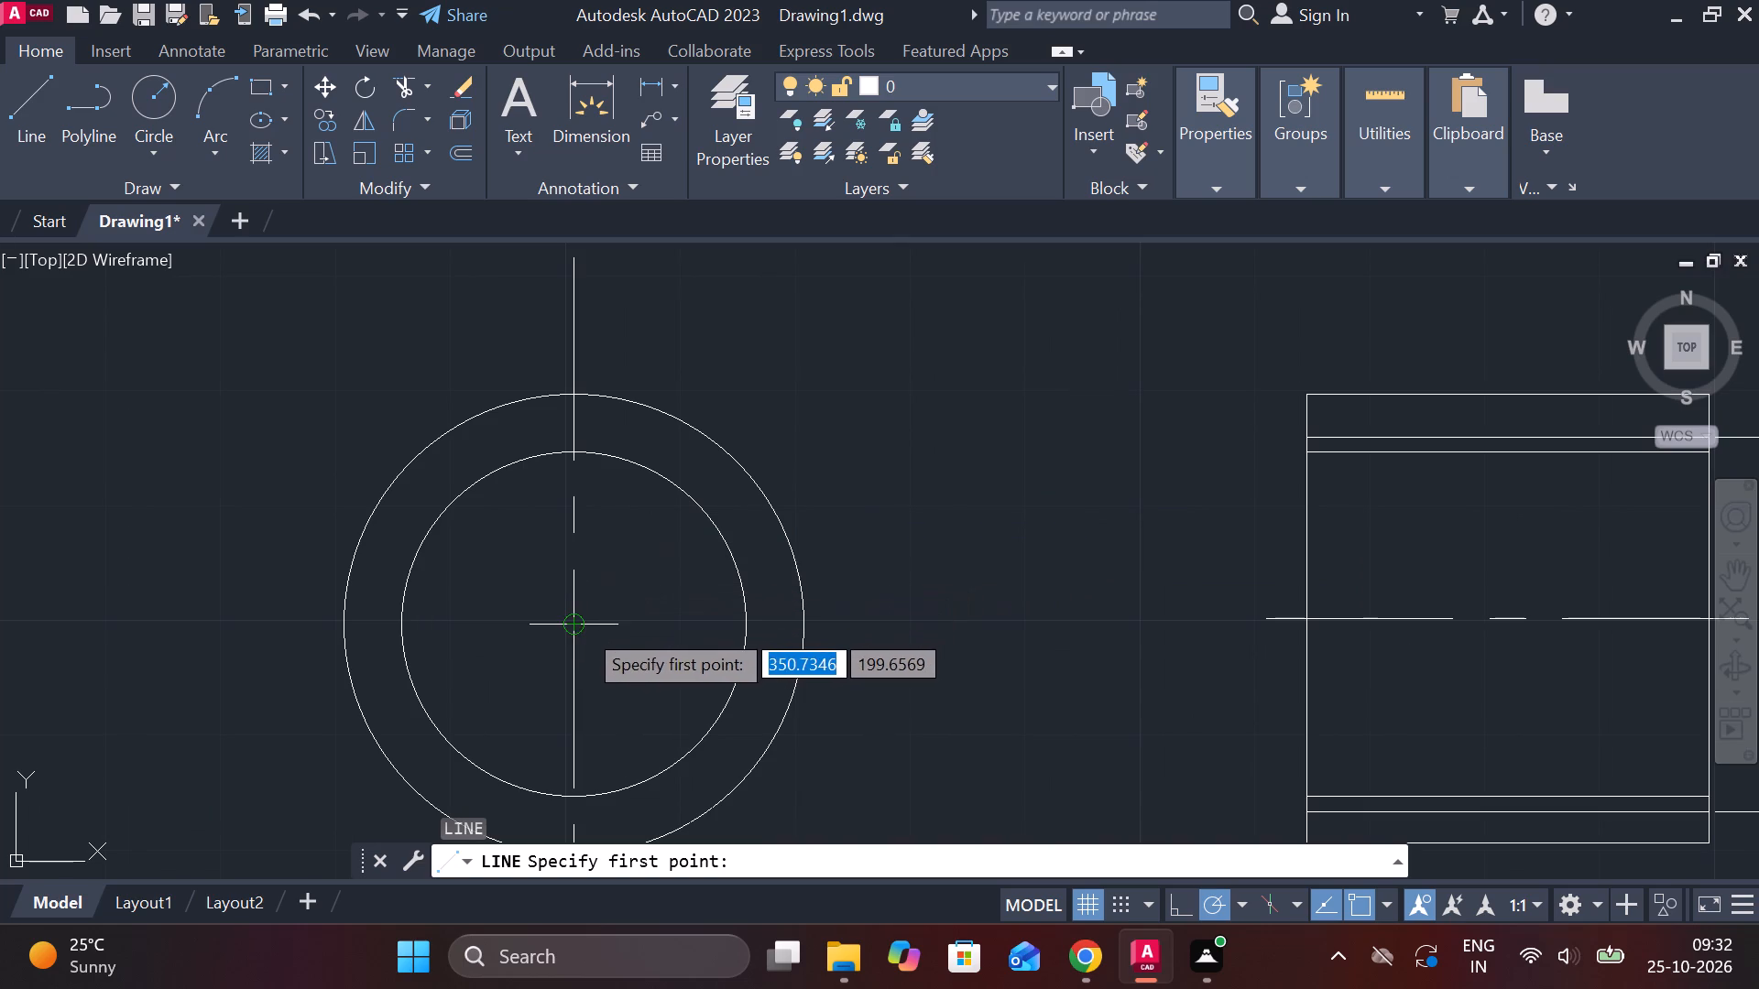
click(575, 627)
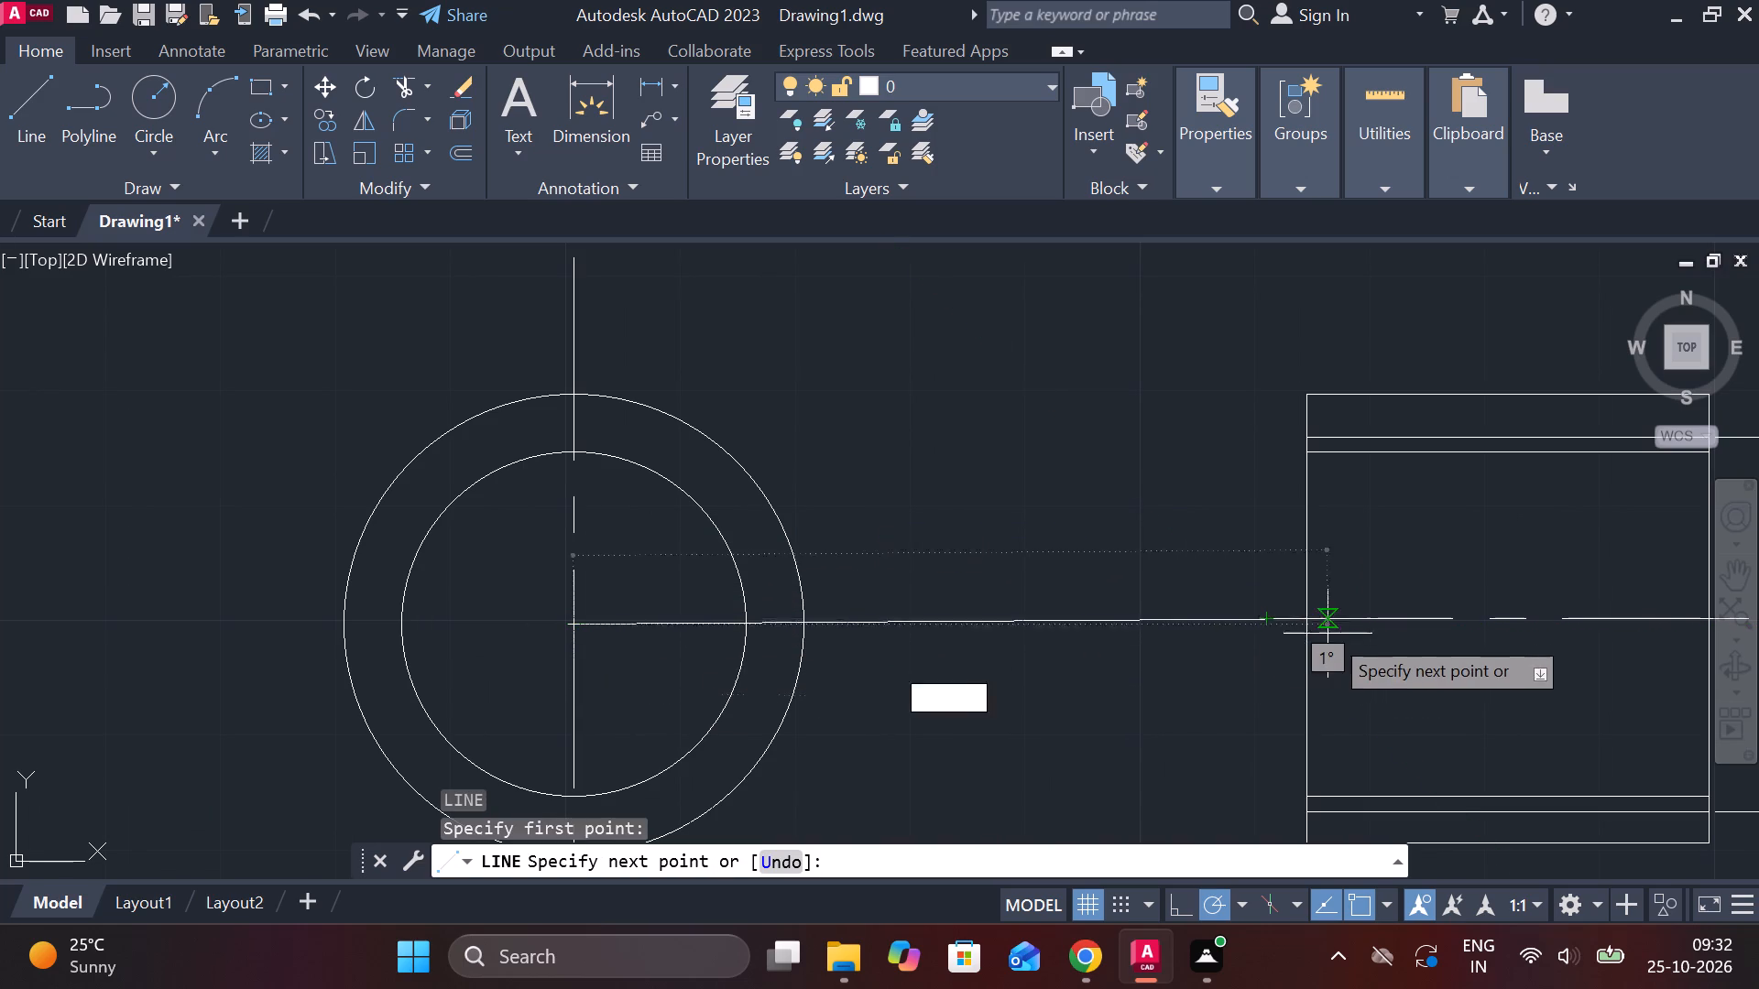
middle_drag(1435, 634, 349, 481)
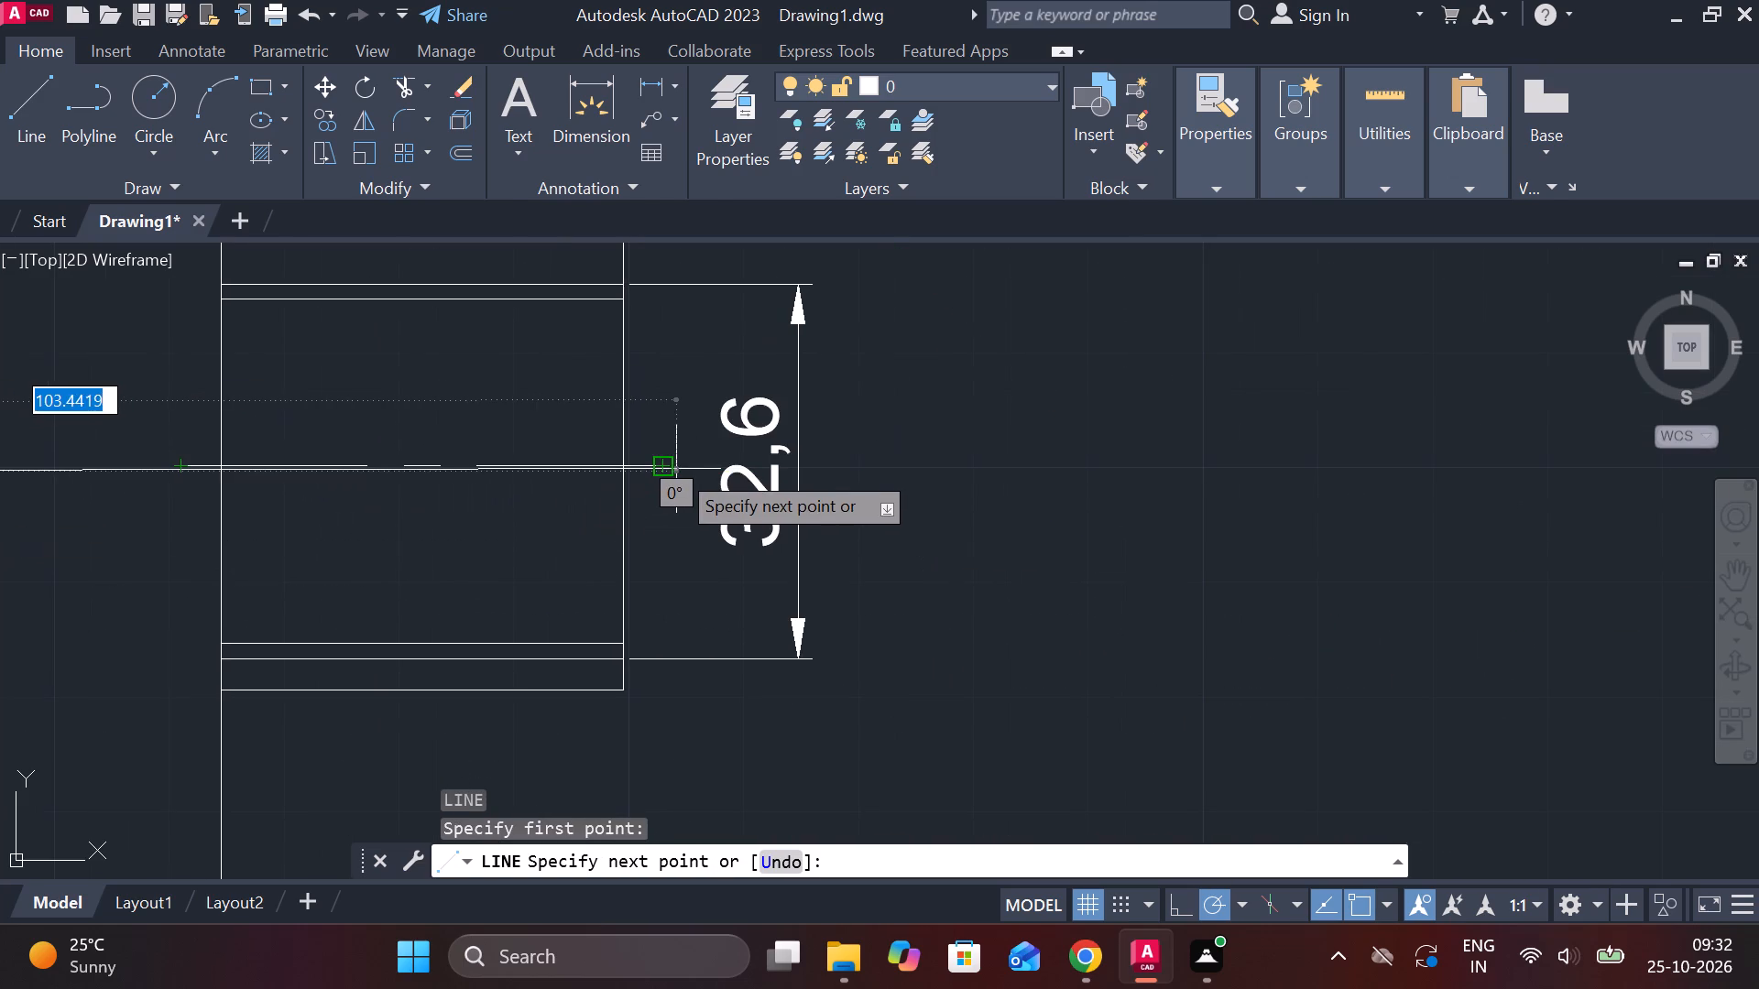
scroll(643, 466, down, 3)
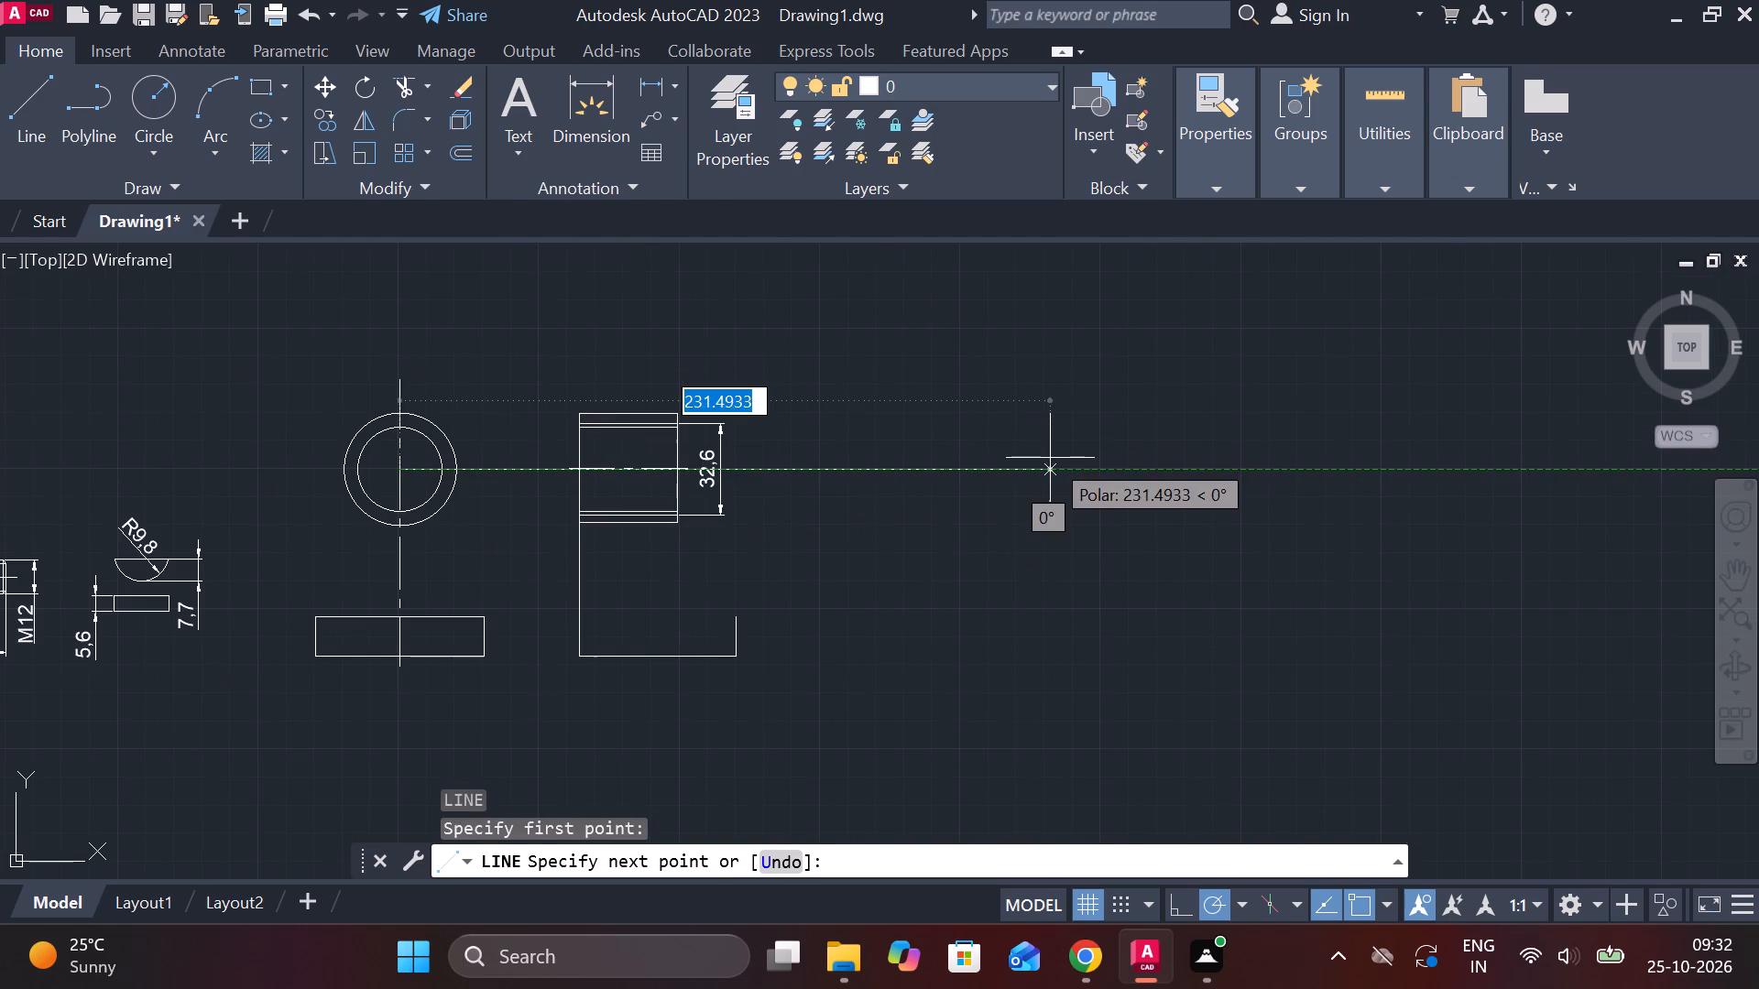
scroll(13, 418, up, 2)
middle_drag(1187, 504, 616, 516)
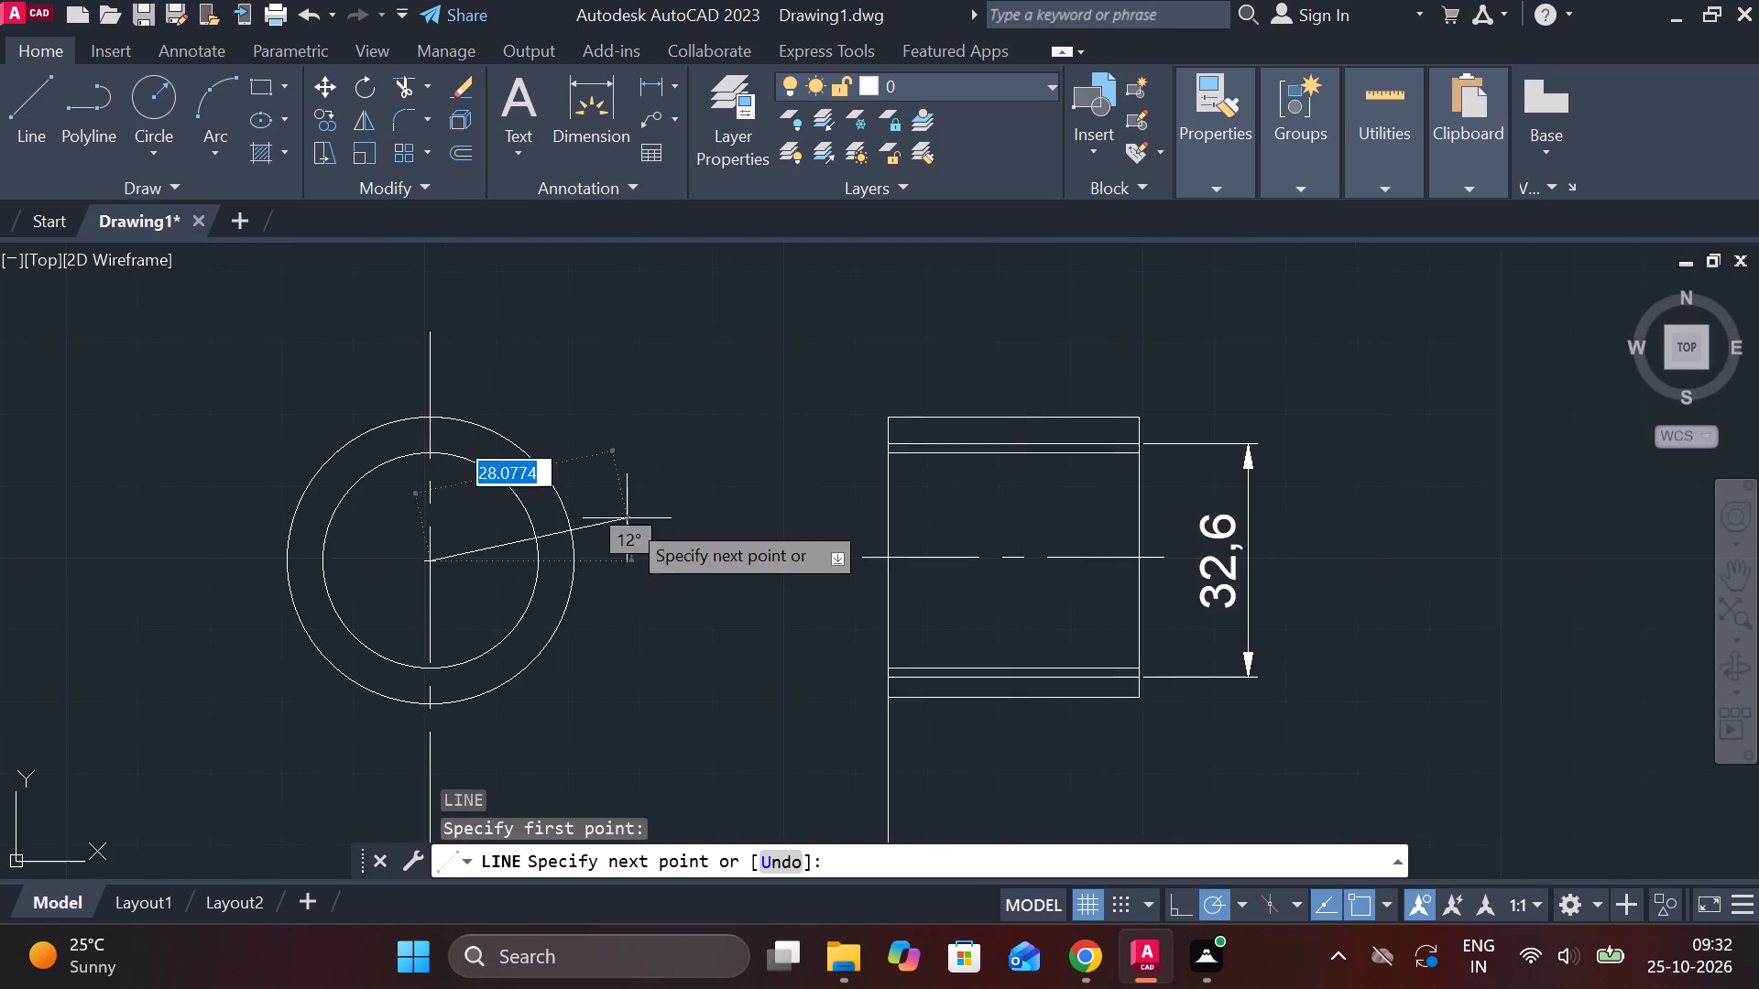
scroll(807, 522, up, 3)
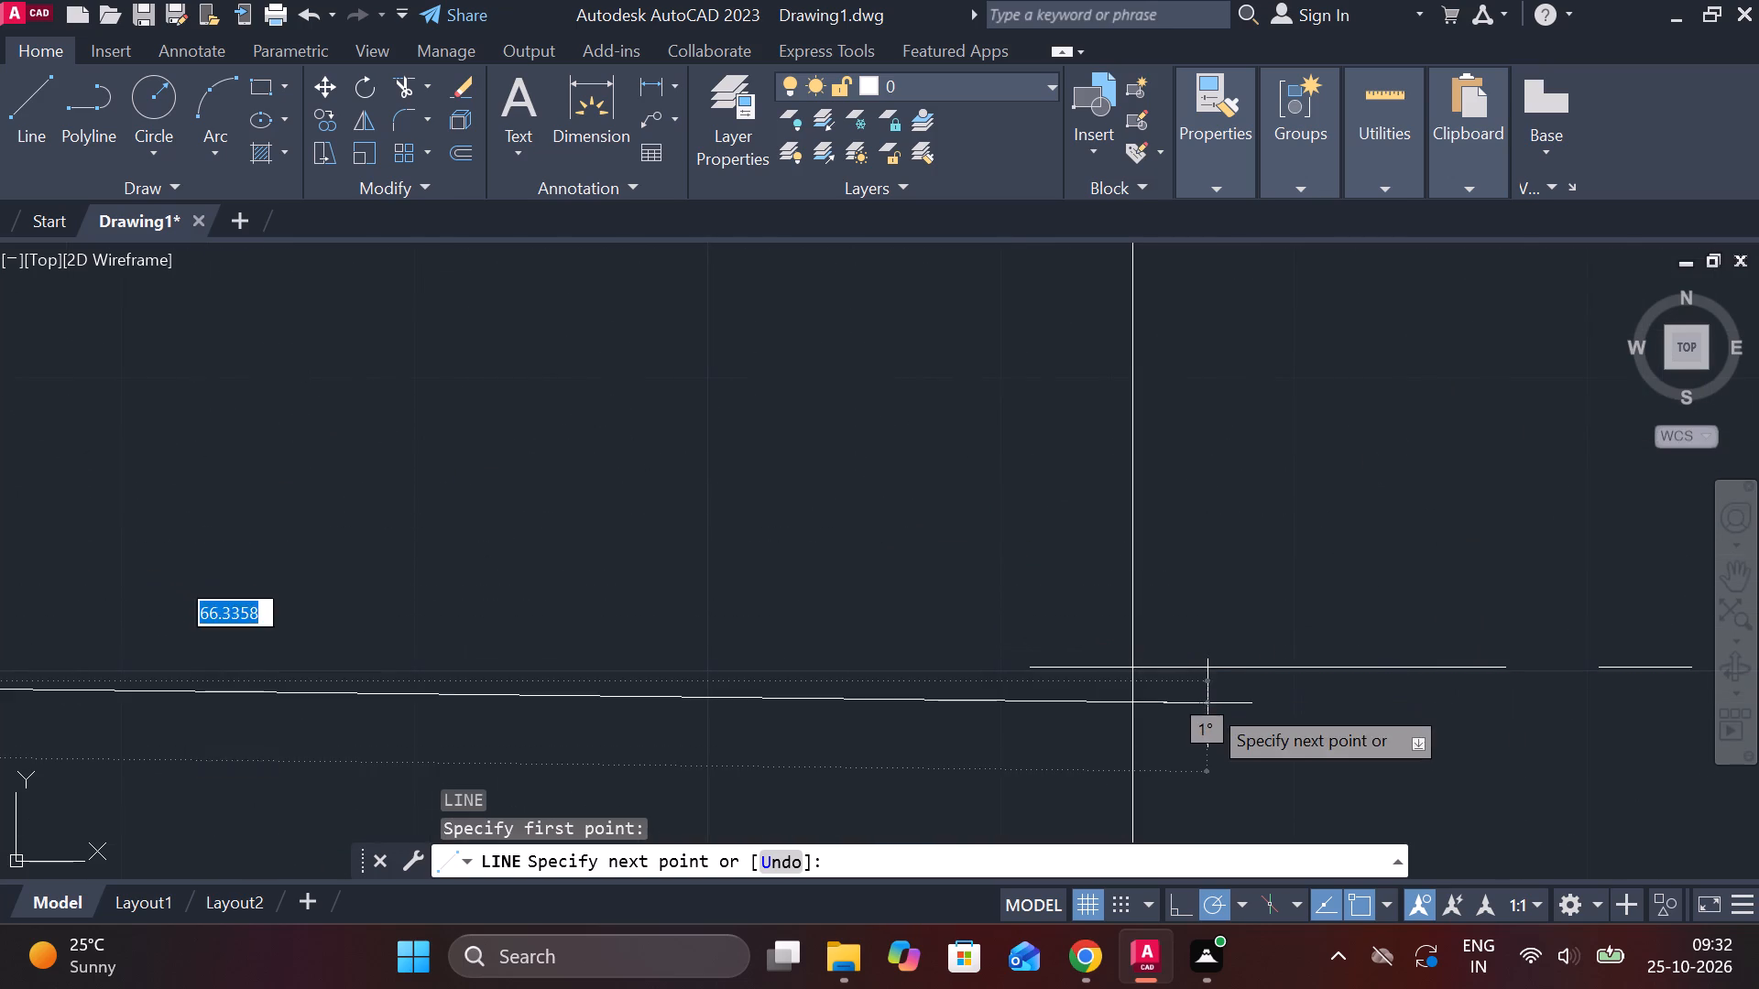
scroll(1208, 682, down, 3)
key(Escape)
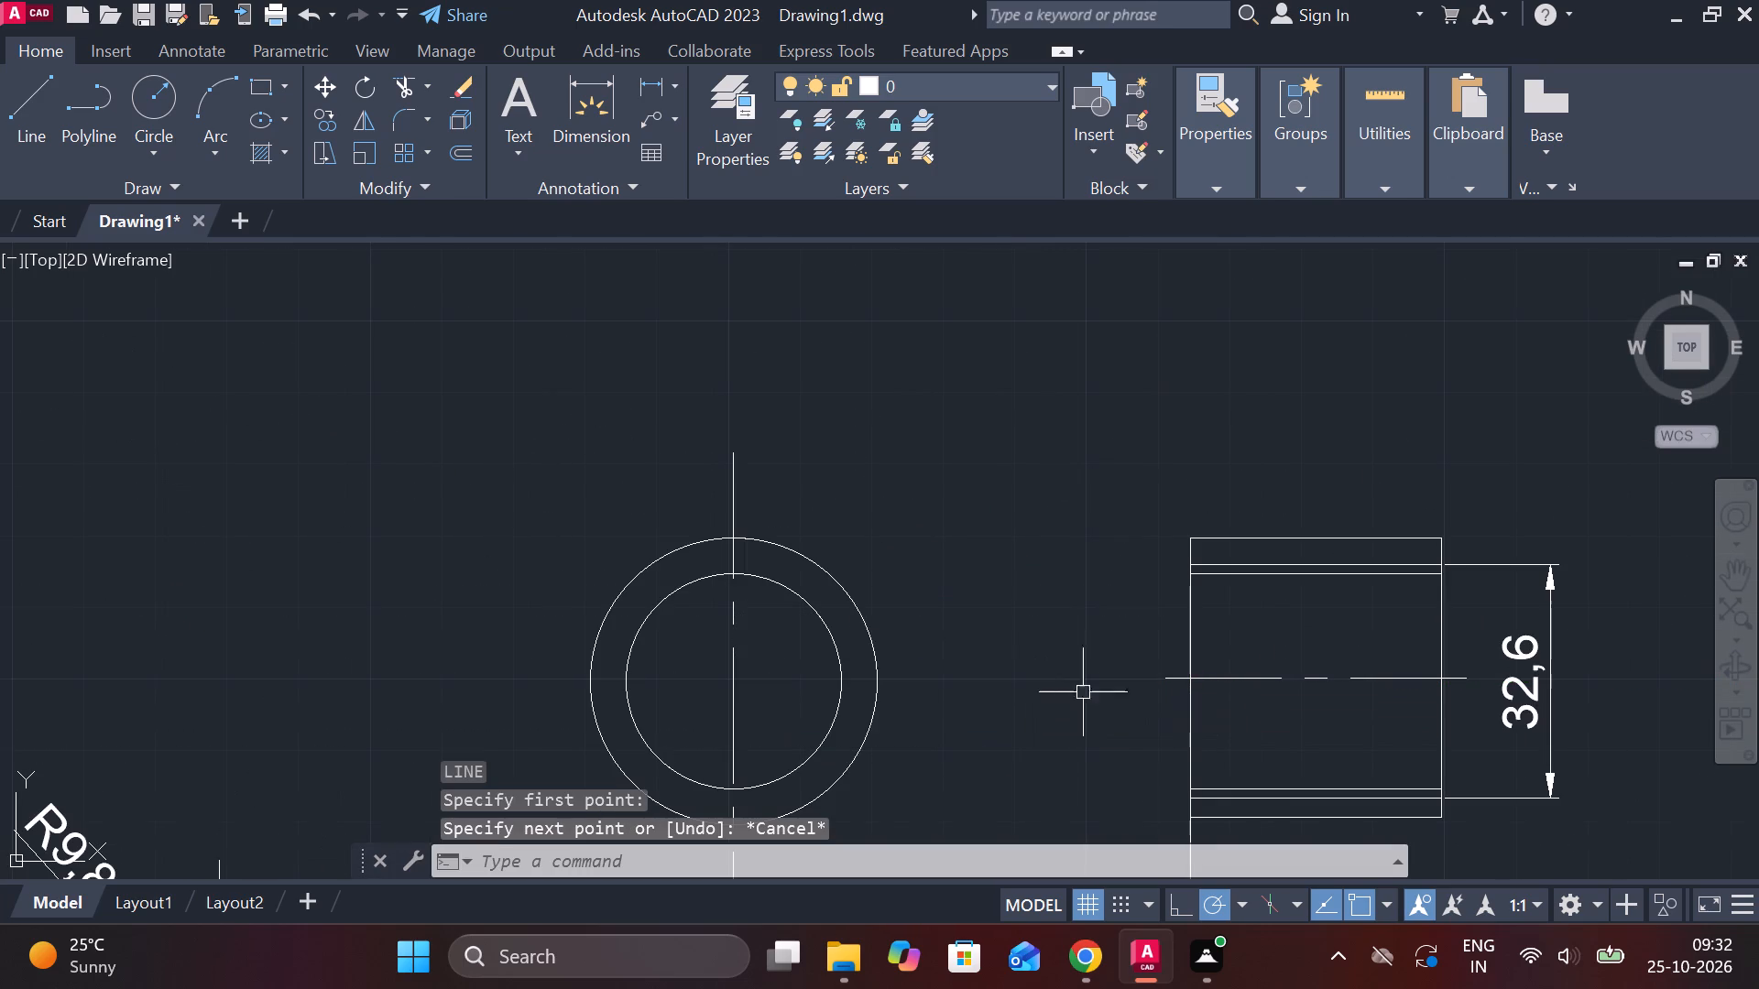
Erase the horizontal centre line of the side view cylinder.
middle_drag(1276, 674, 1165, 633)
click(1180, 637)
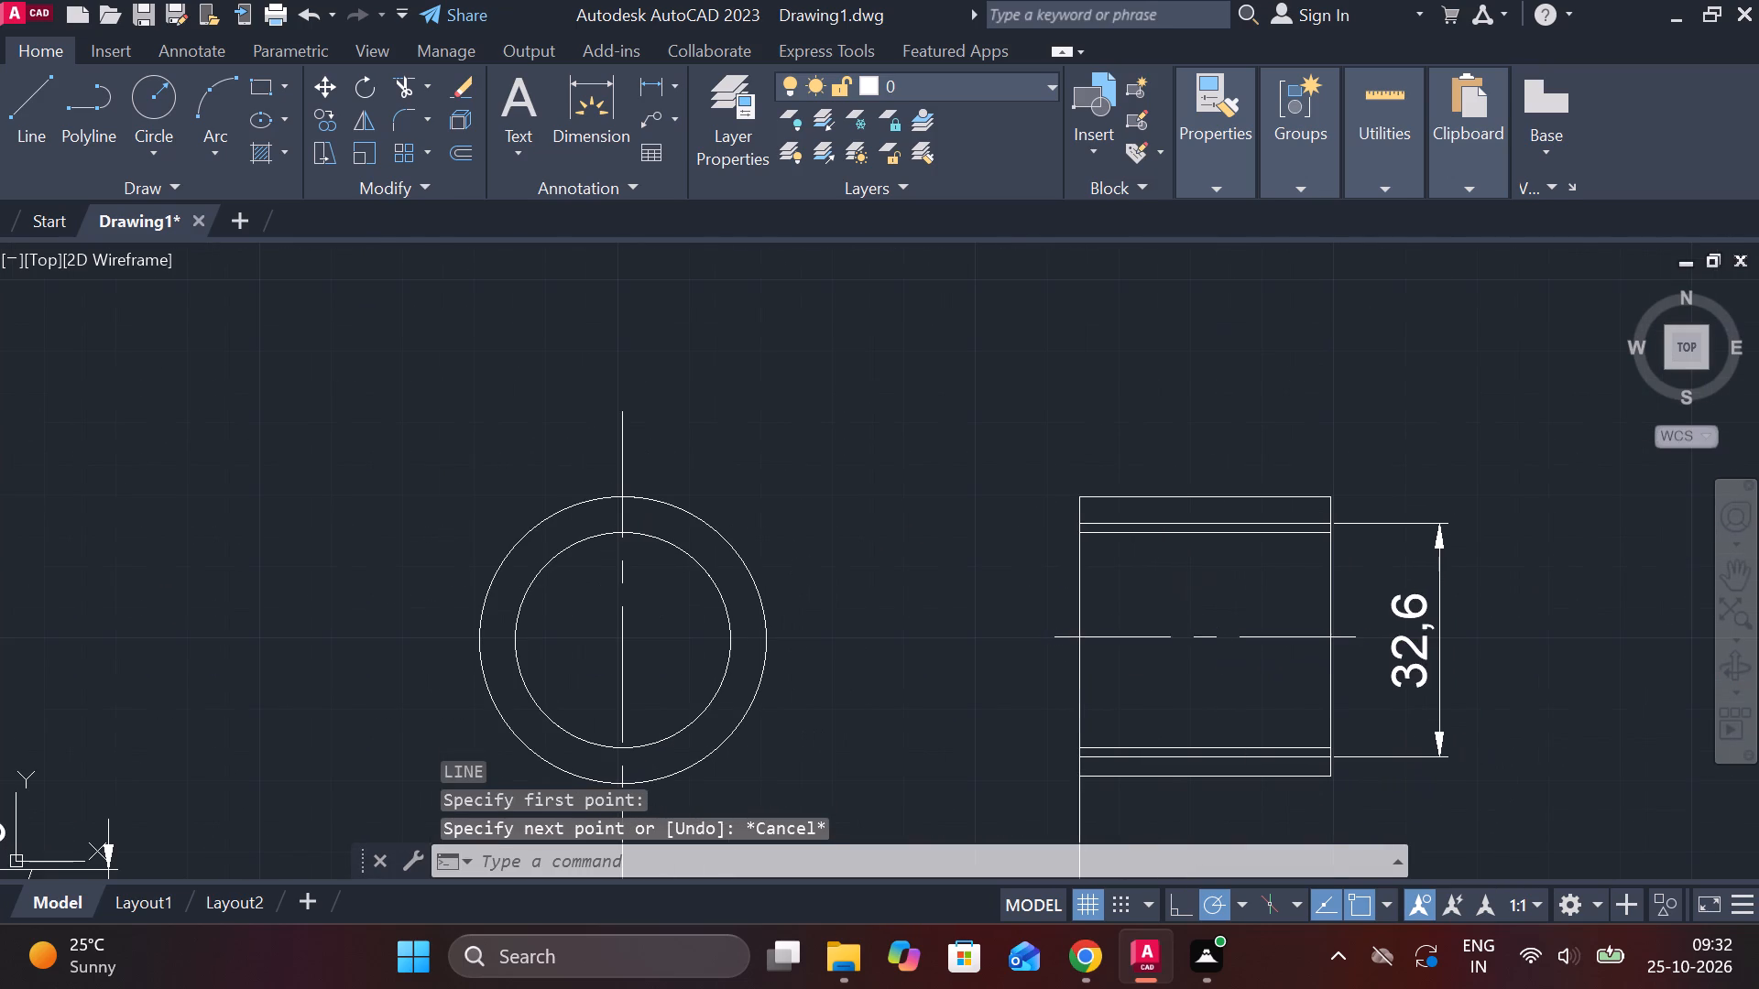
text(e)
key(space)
Create a centre line between the top and bottom edges of the side view cylinder.
text(cen)
click(1196, 715)
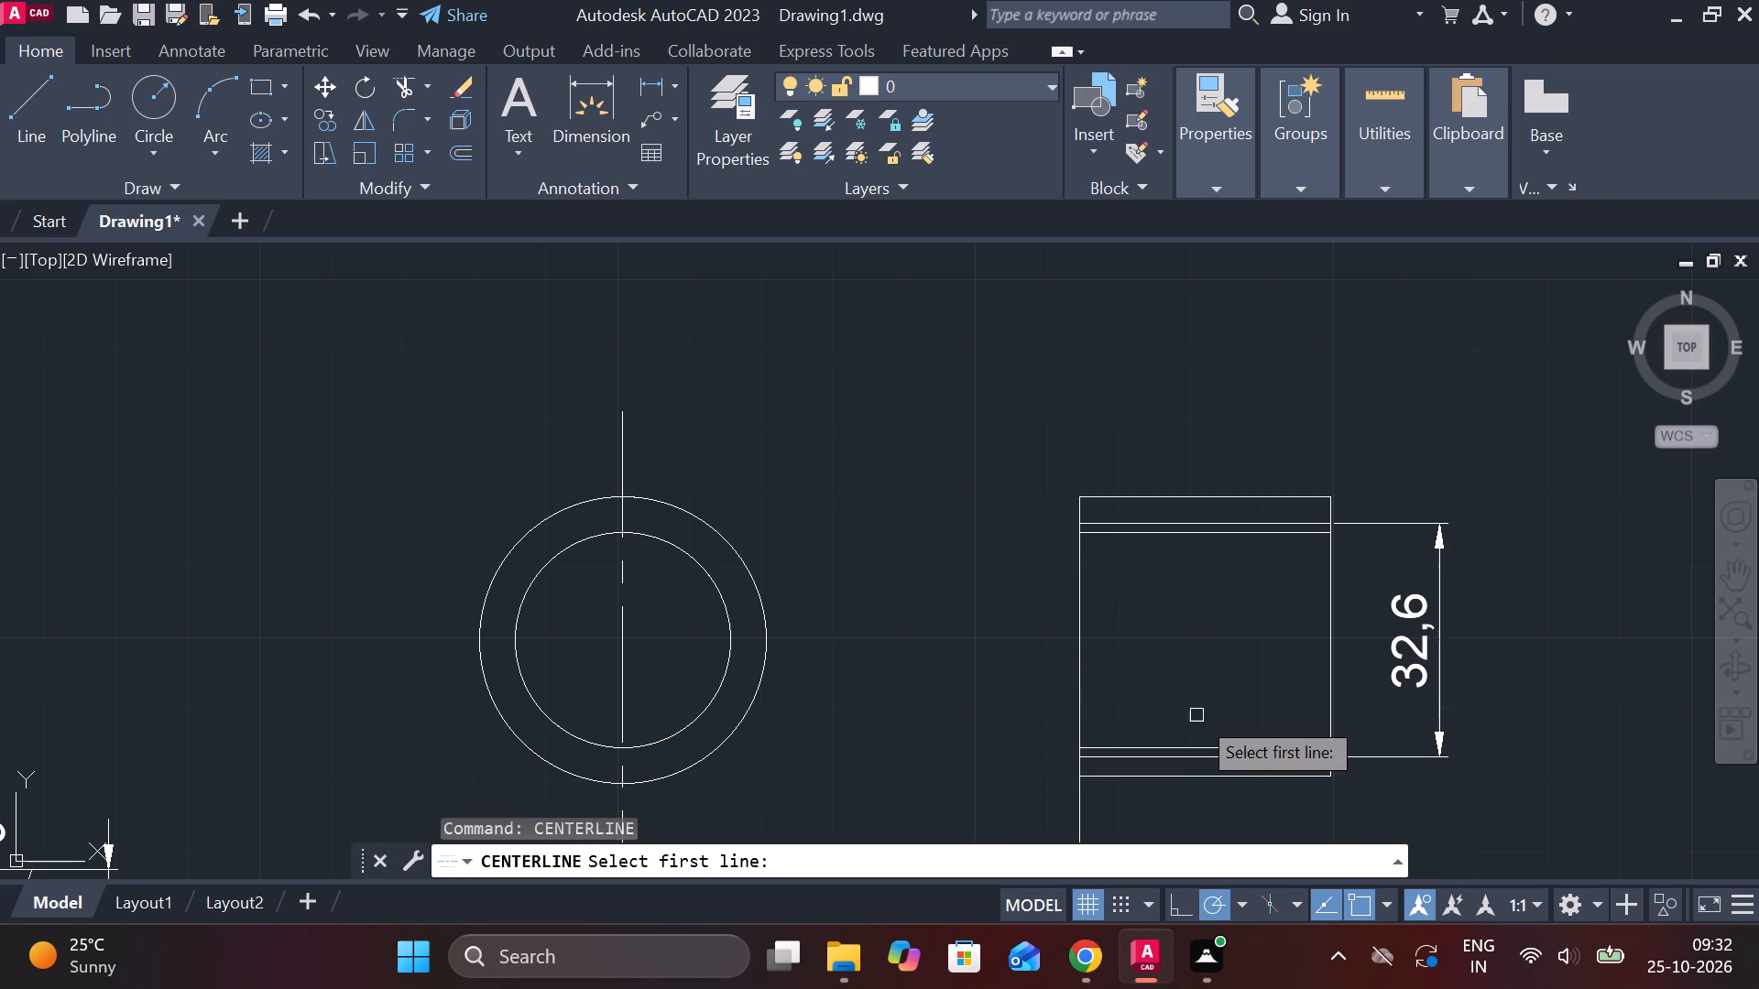
click(1140, 496)
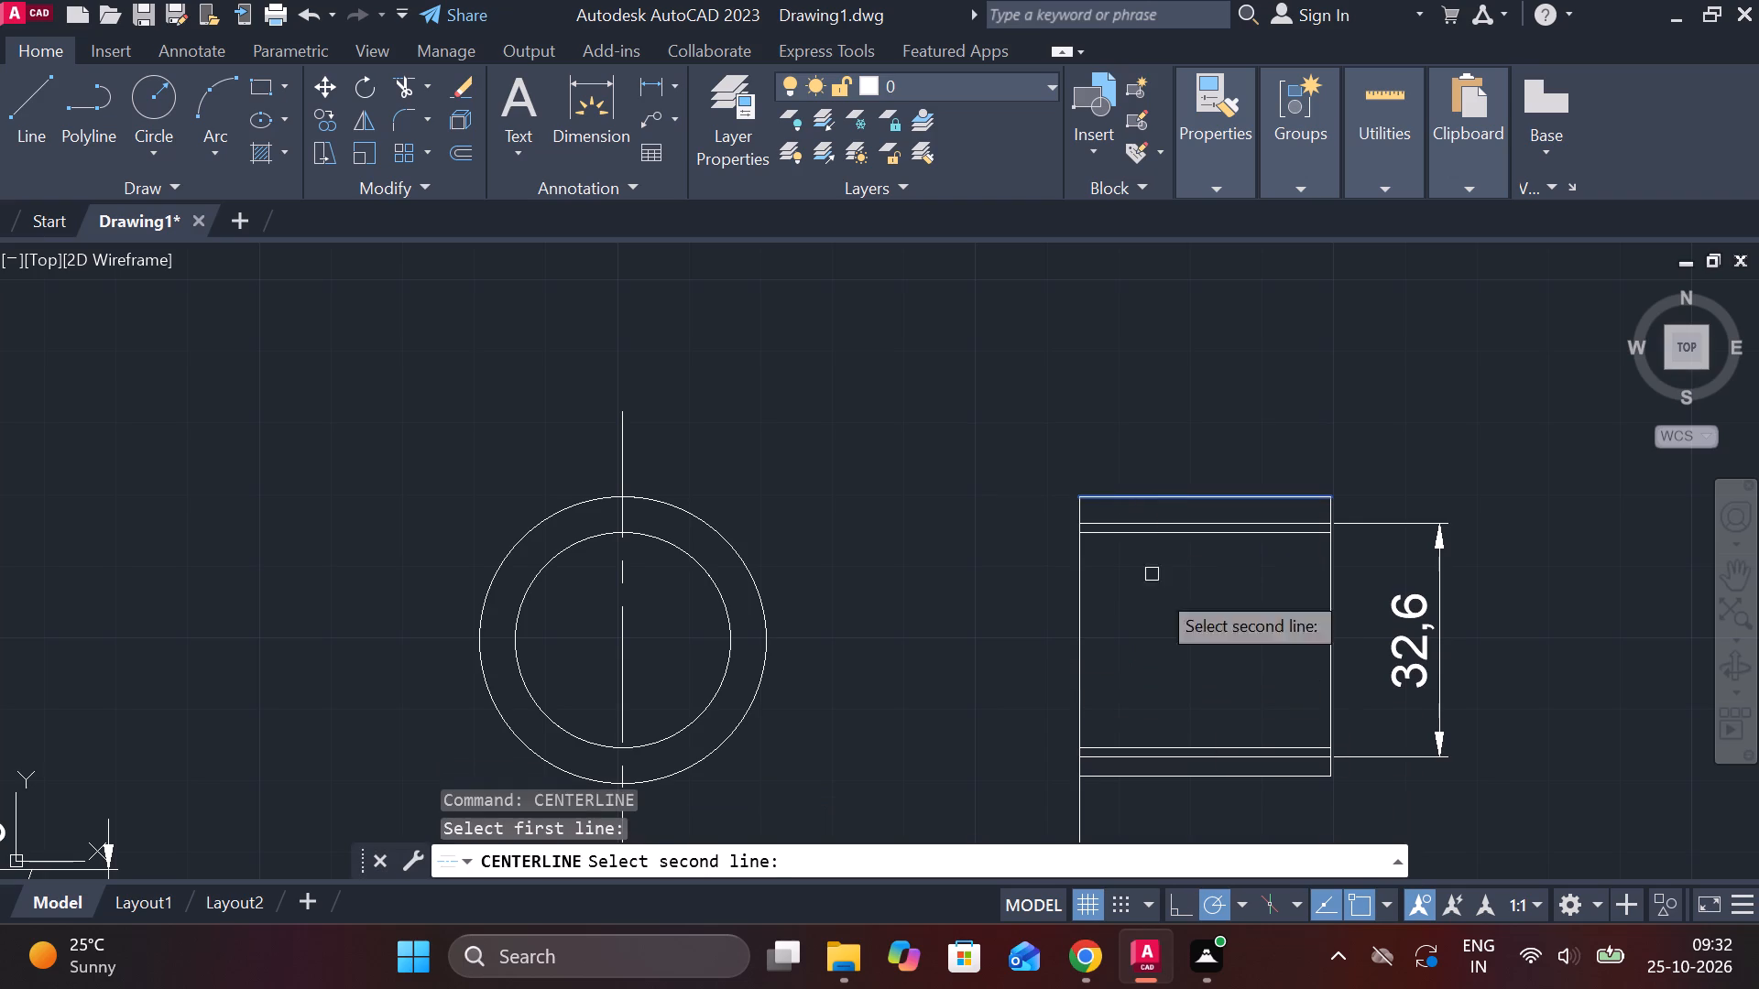
click(1175, 780)
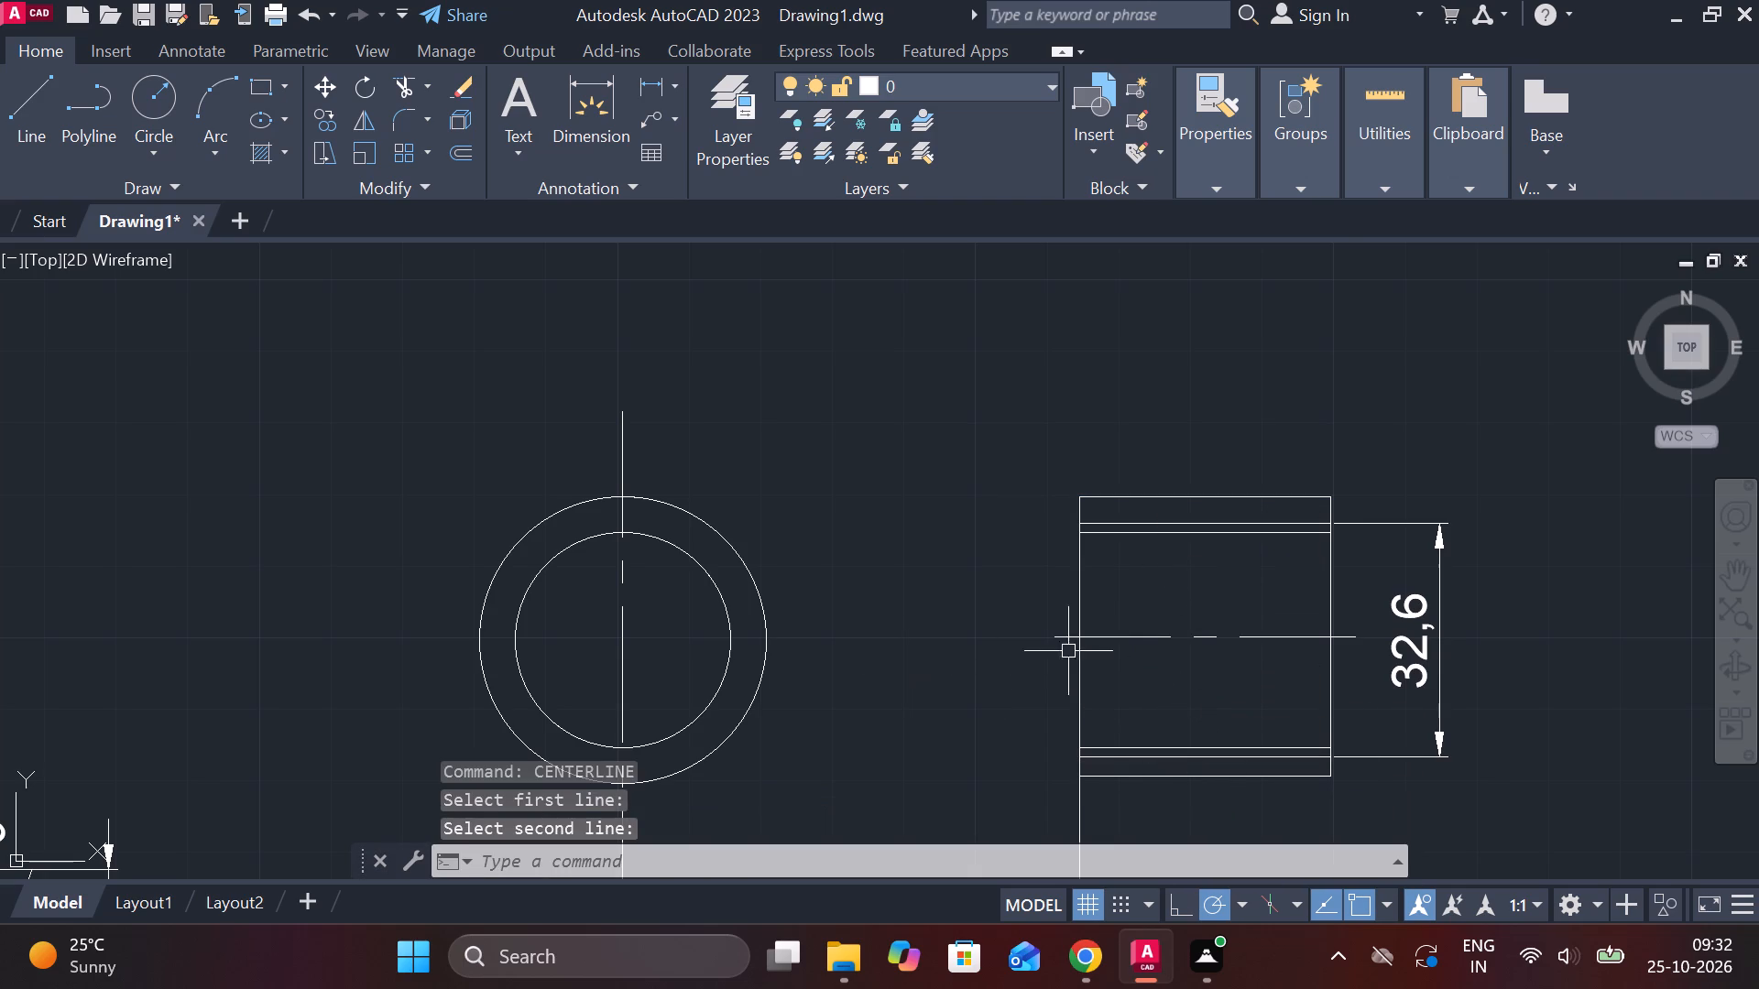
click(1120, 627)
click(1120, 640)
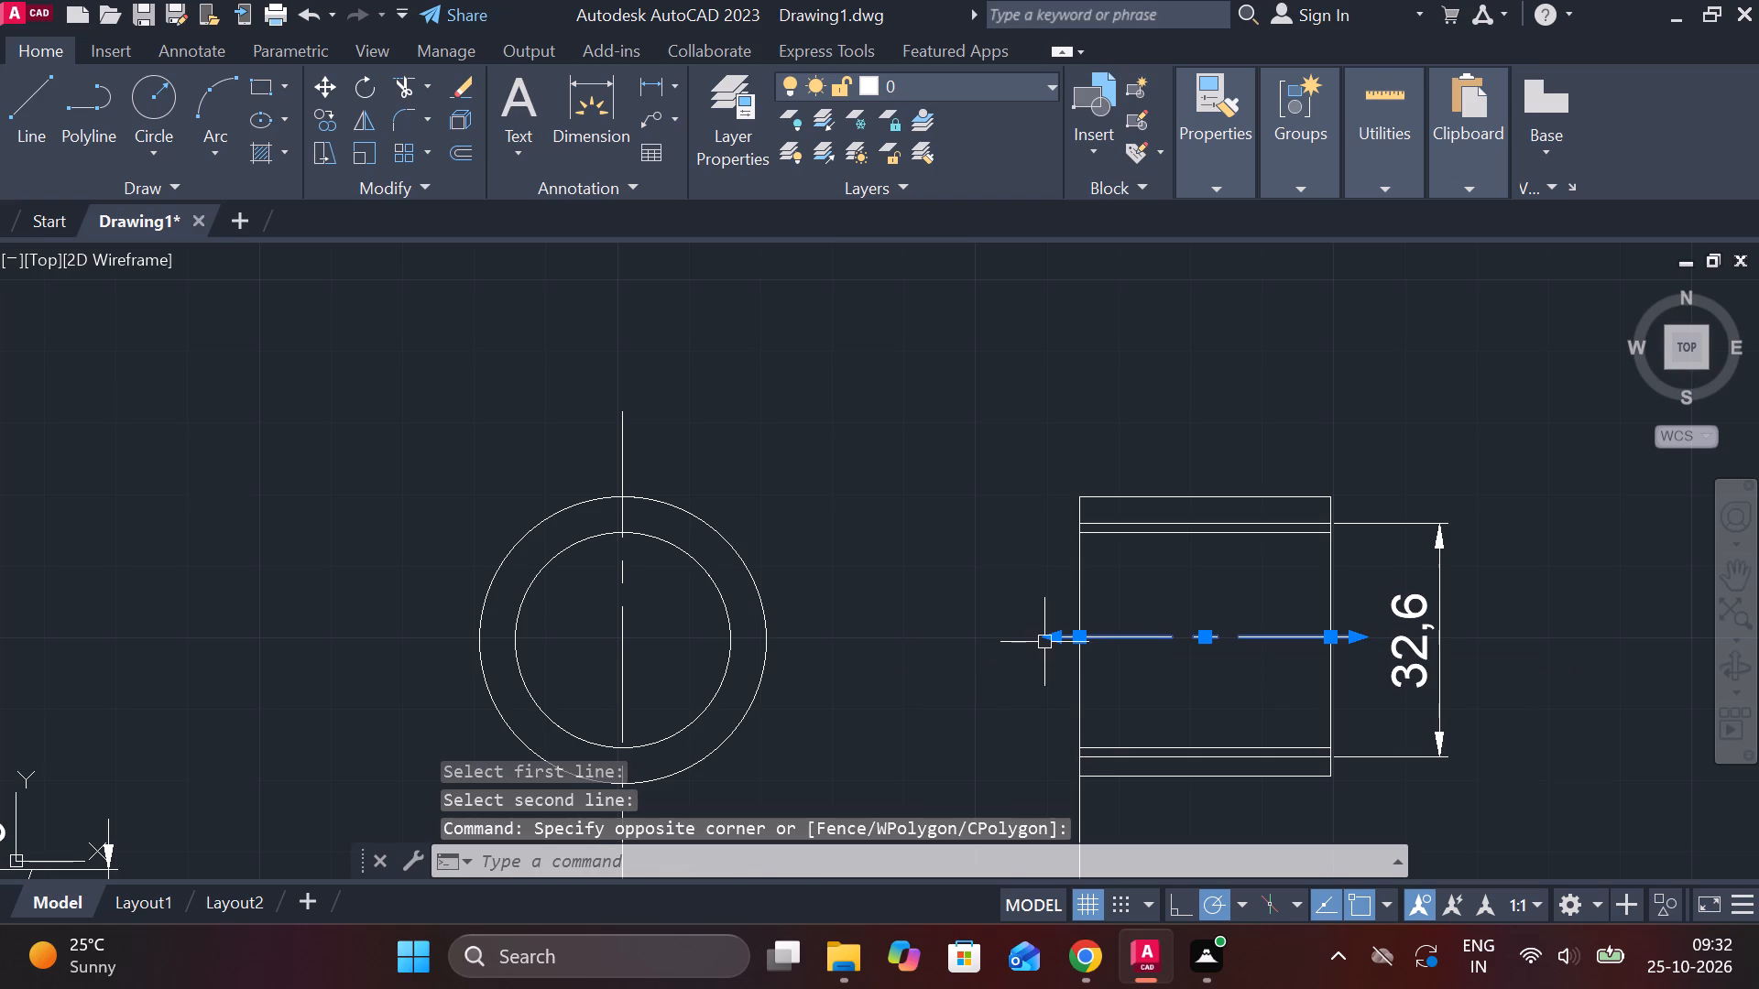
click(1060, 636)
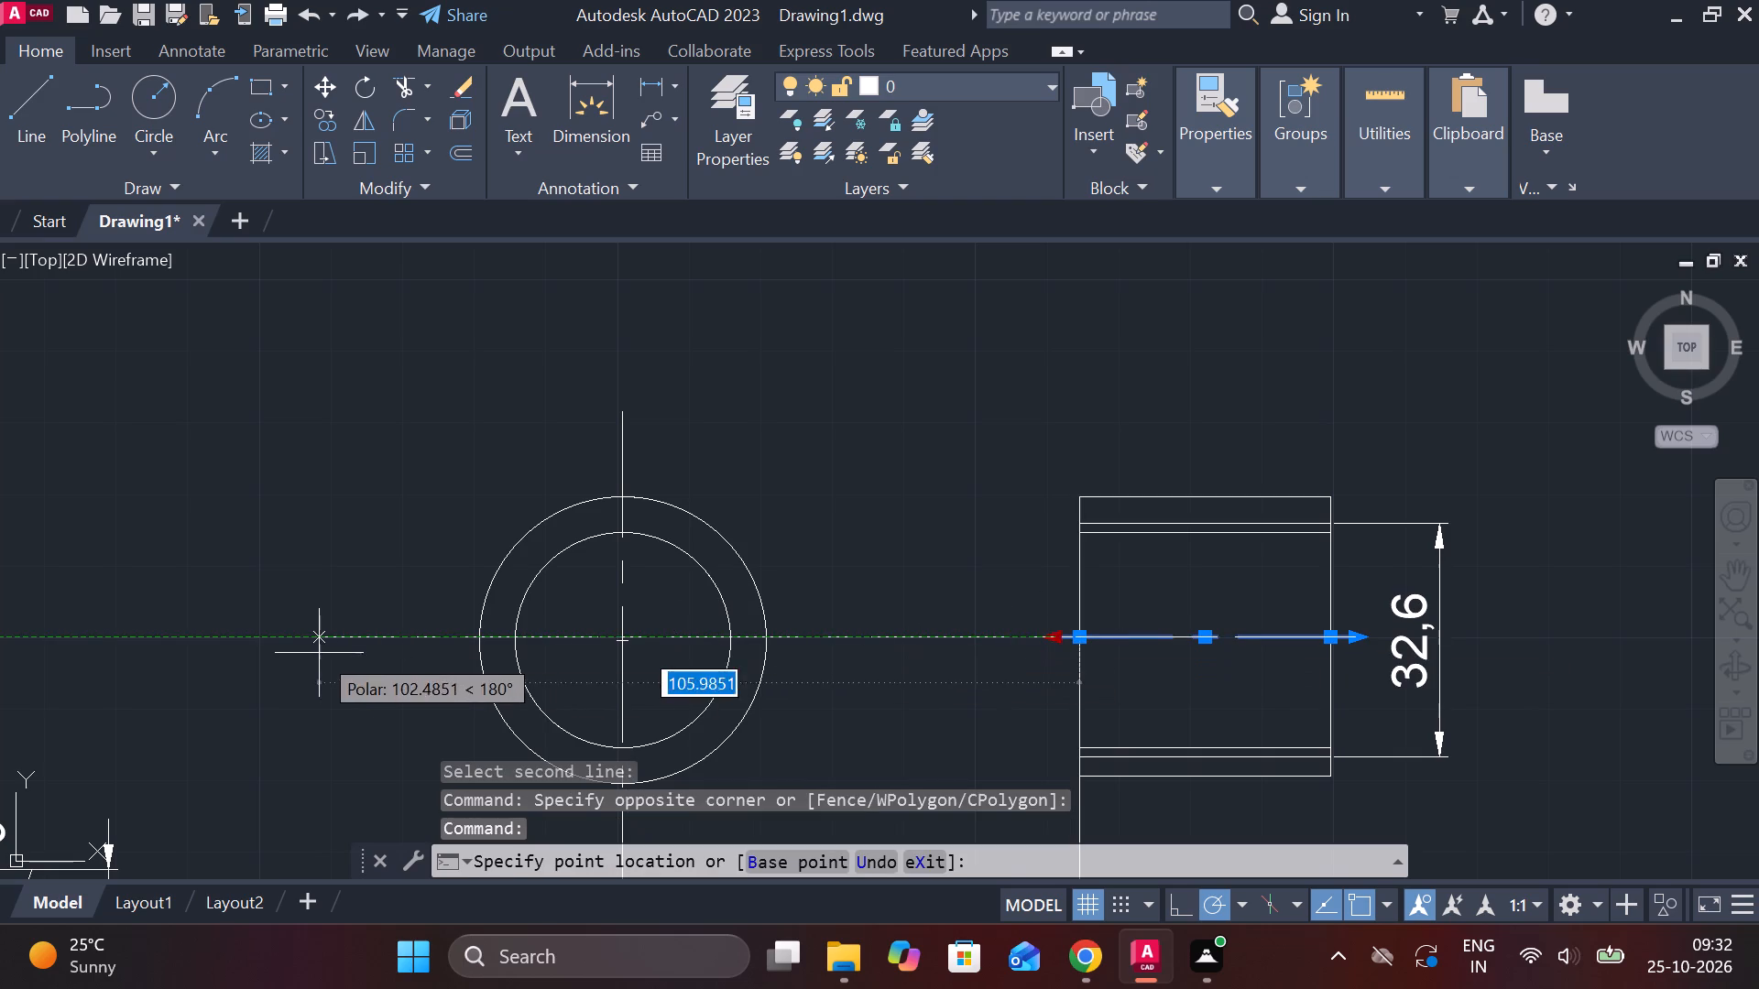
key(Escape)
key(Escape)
Draw two horizontal helper lines from the top and bottom points of the front view's outer circle towards the side view.
scroll(1240, 632, down, 1)
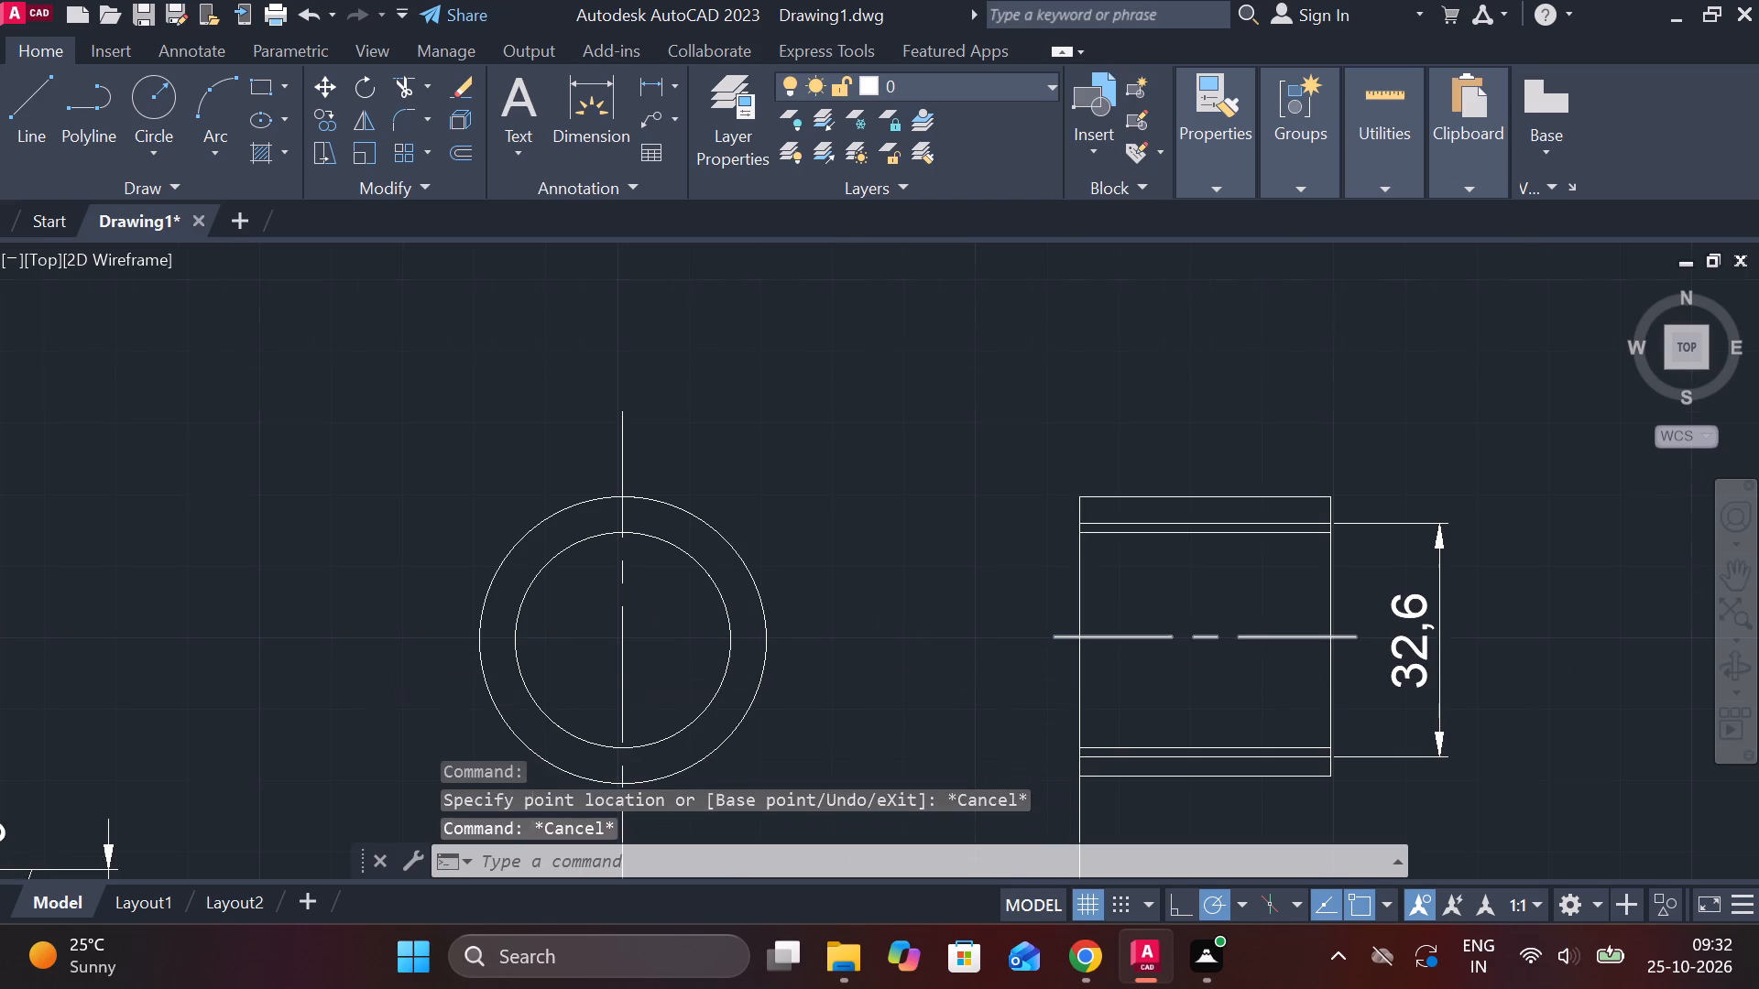
middle_drag(1011, 675, 995, 640)
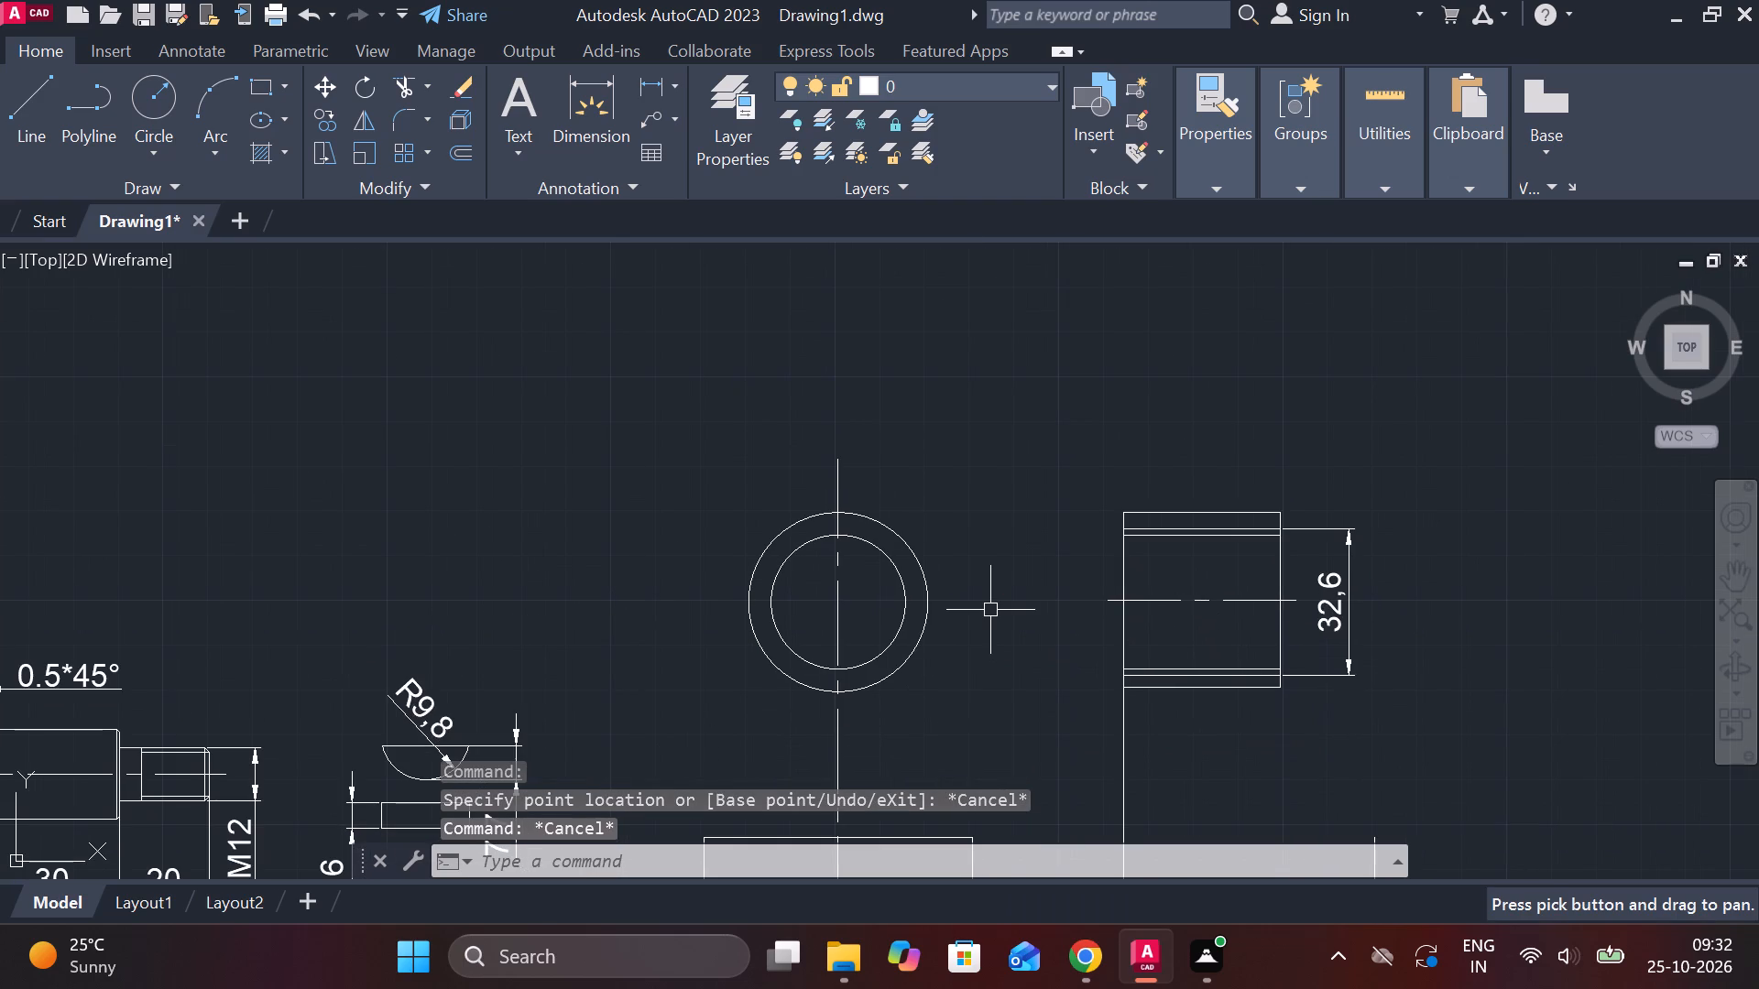
key(l)
key(Return)
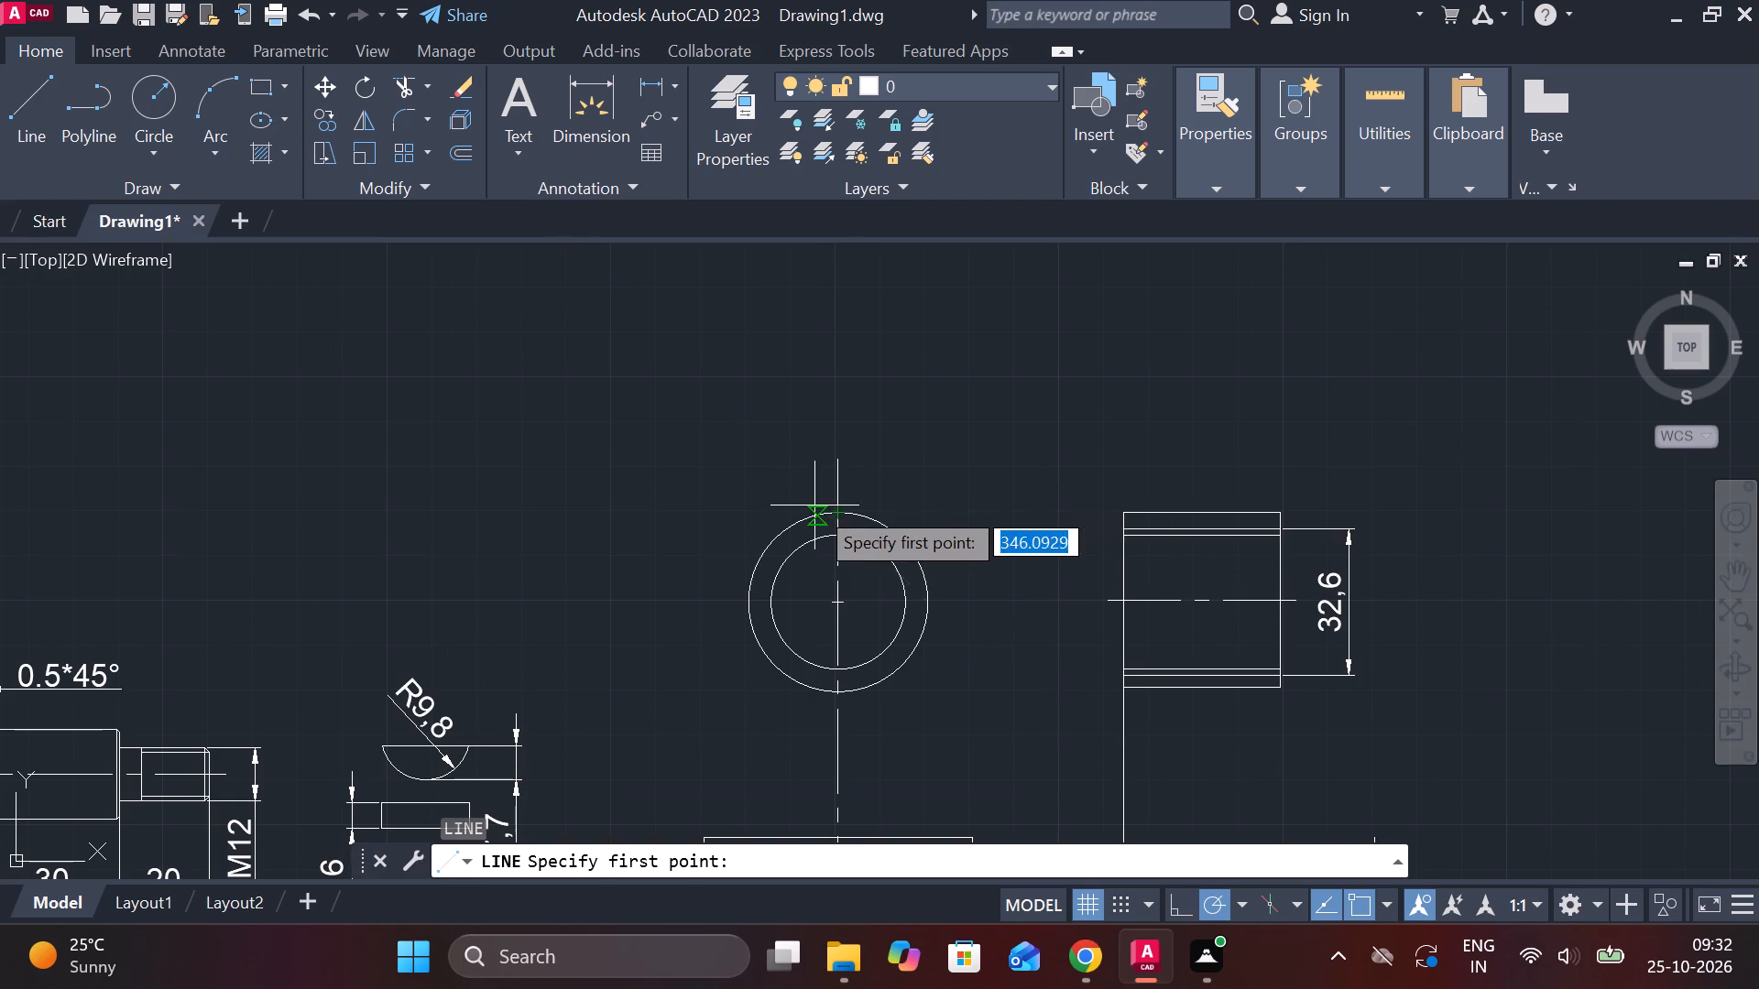
click(837, 505)
click(975, 503)
key(Escape)
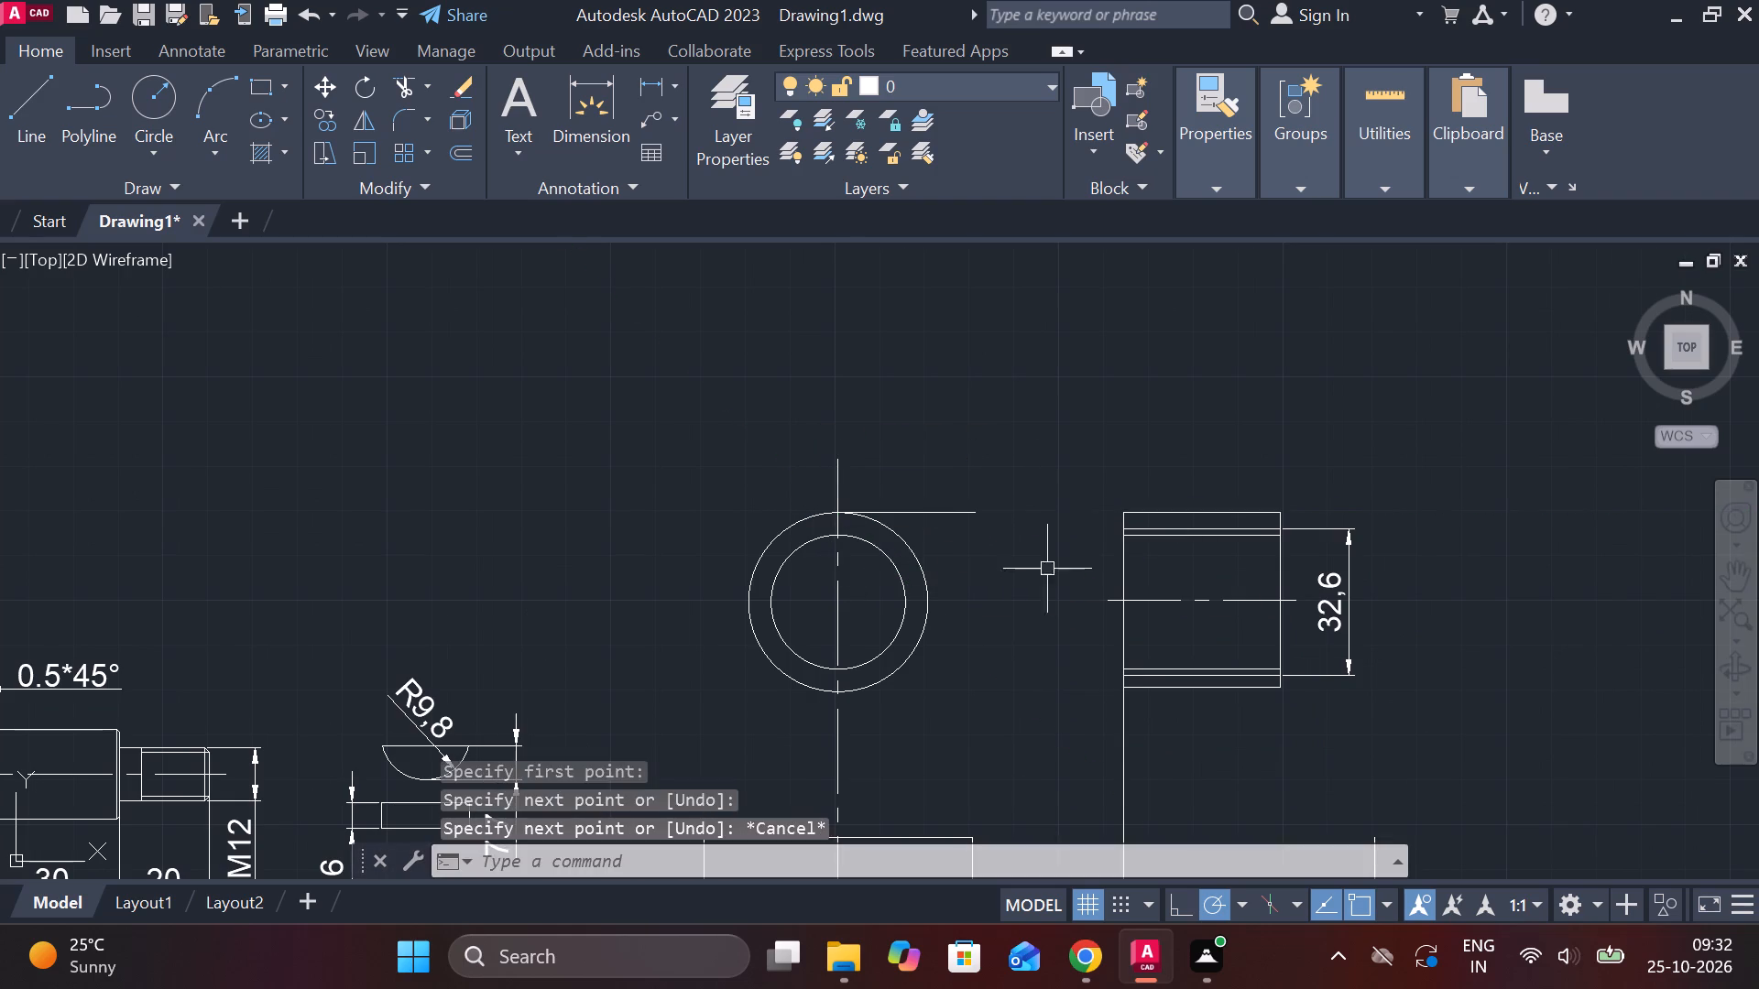
key(space)
click(834, 696)
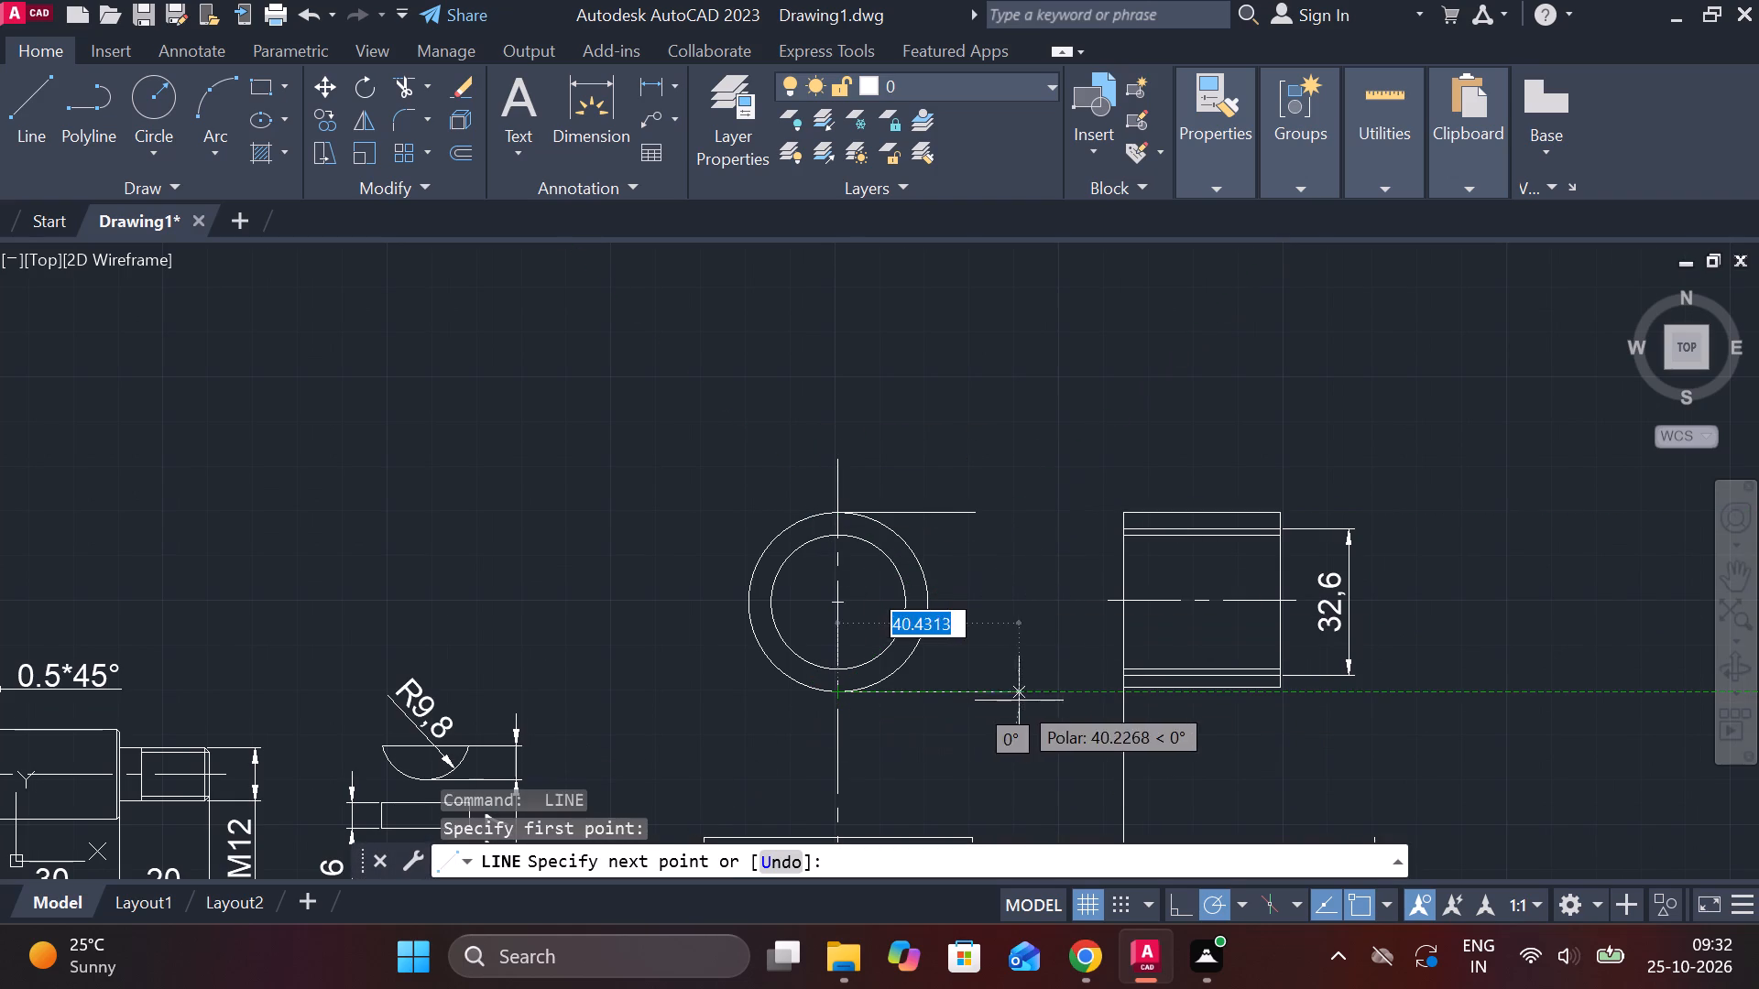
click(1031, 701)
key(Escape)
Create a centre line between the two horizontal helper lines at the front view circles.
text(cen)
click(1099, 691)
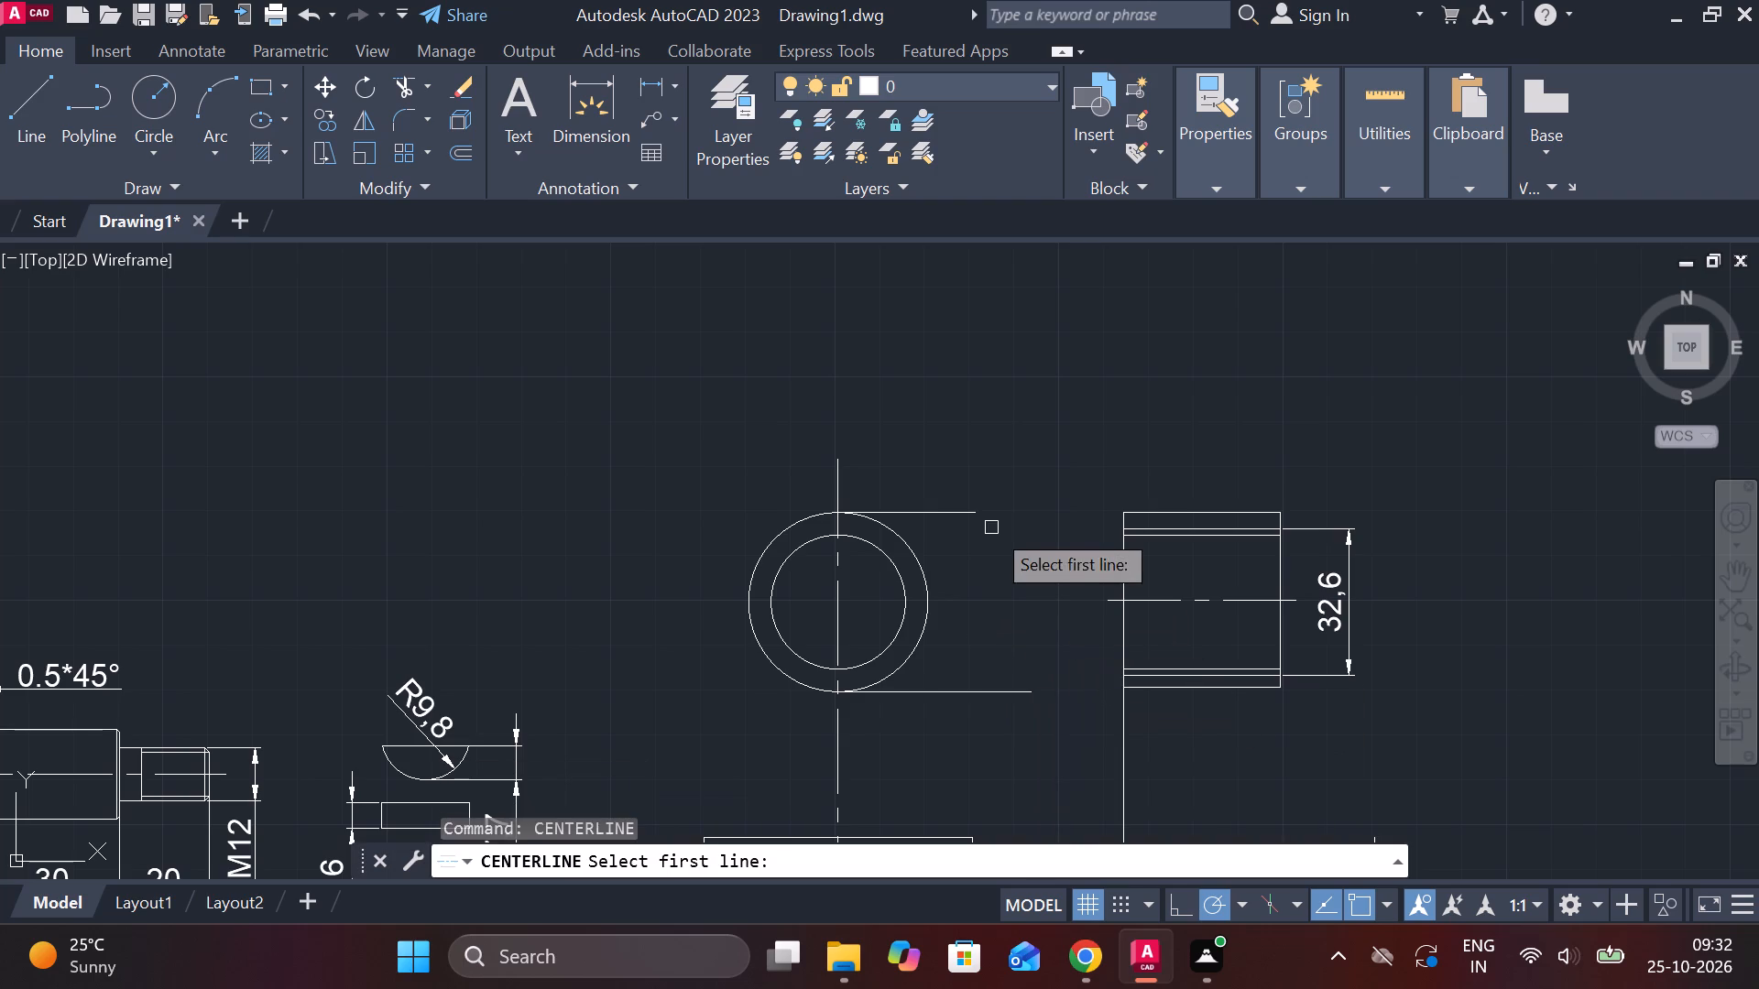
click(970, 511)
click(955, 691)
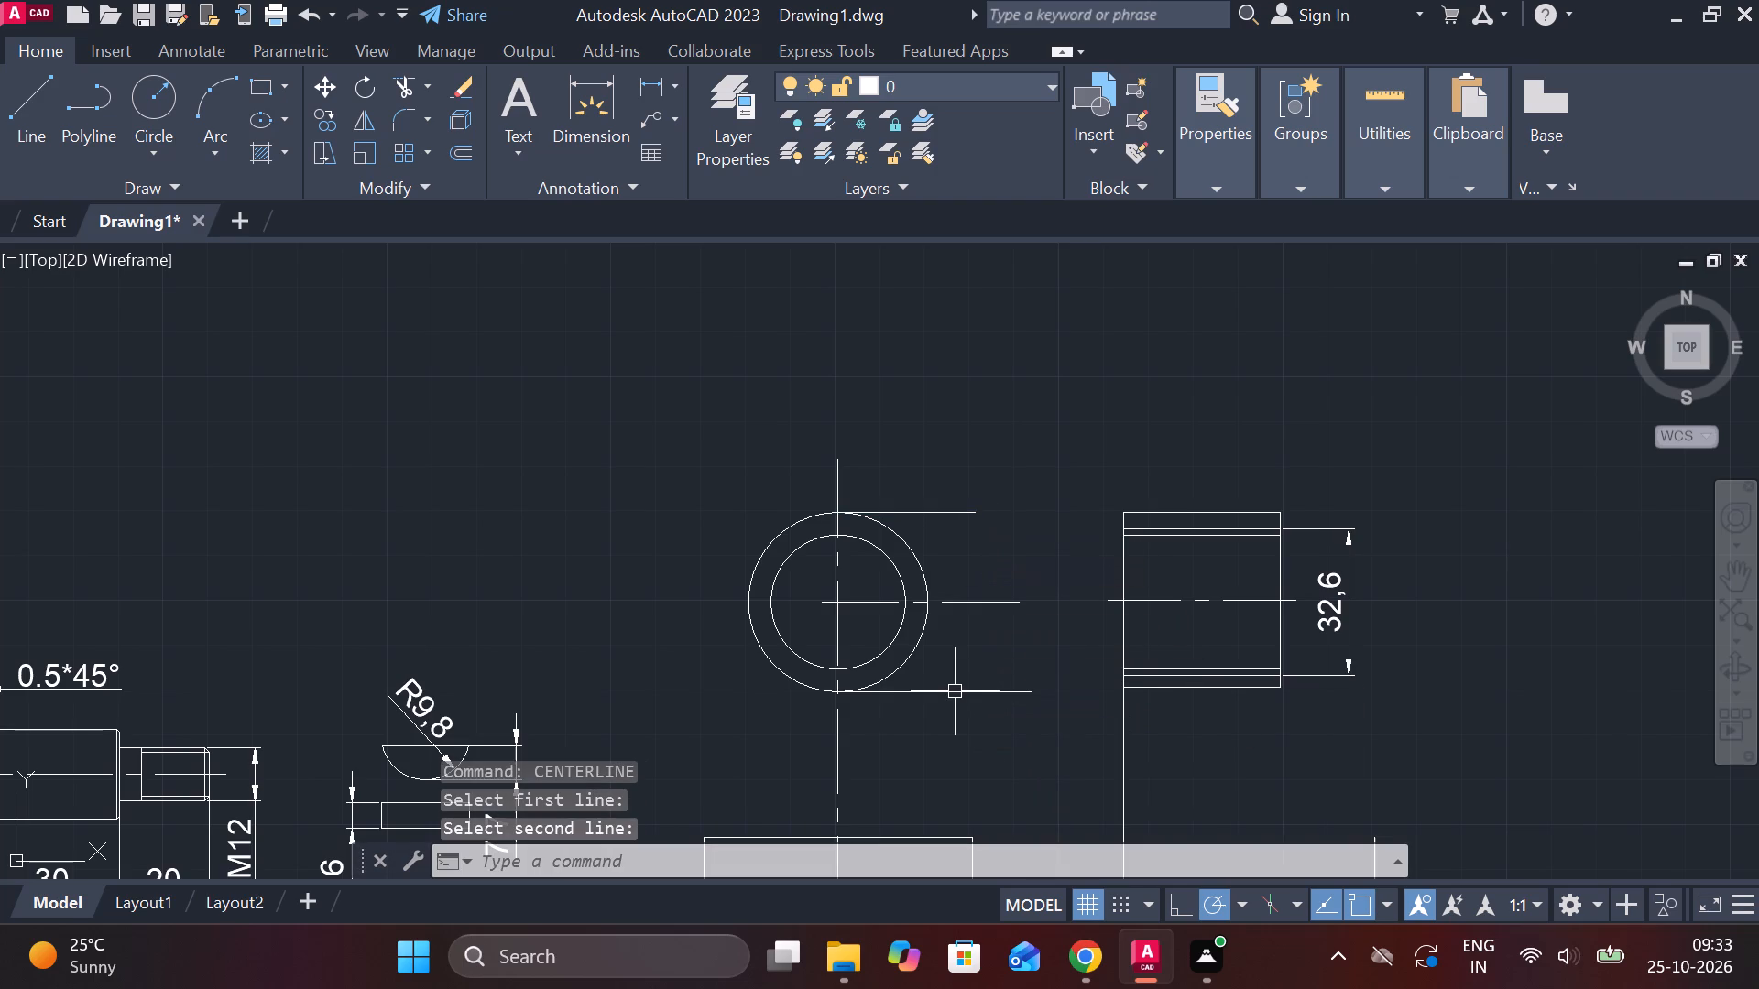
key(Escape)
Erase the two horizontal helper lines at the top and bottom of the outer circle.
click(967, 693)
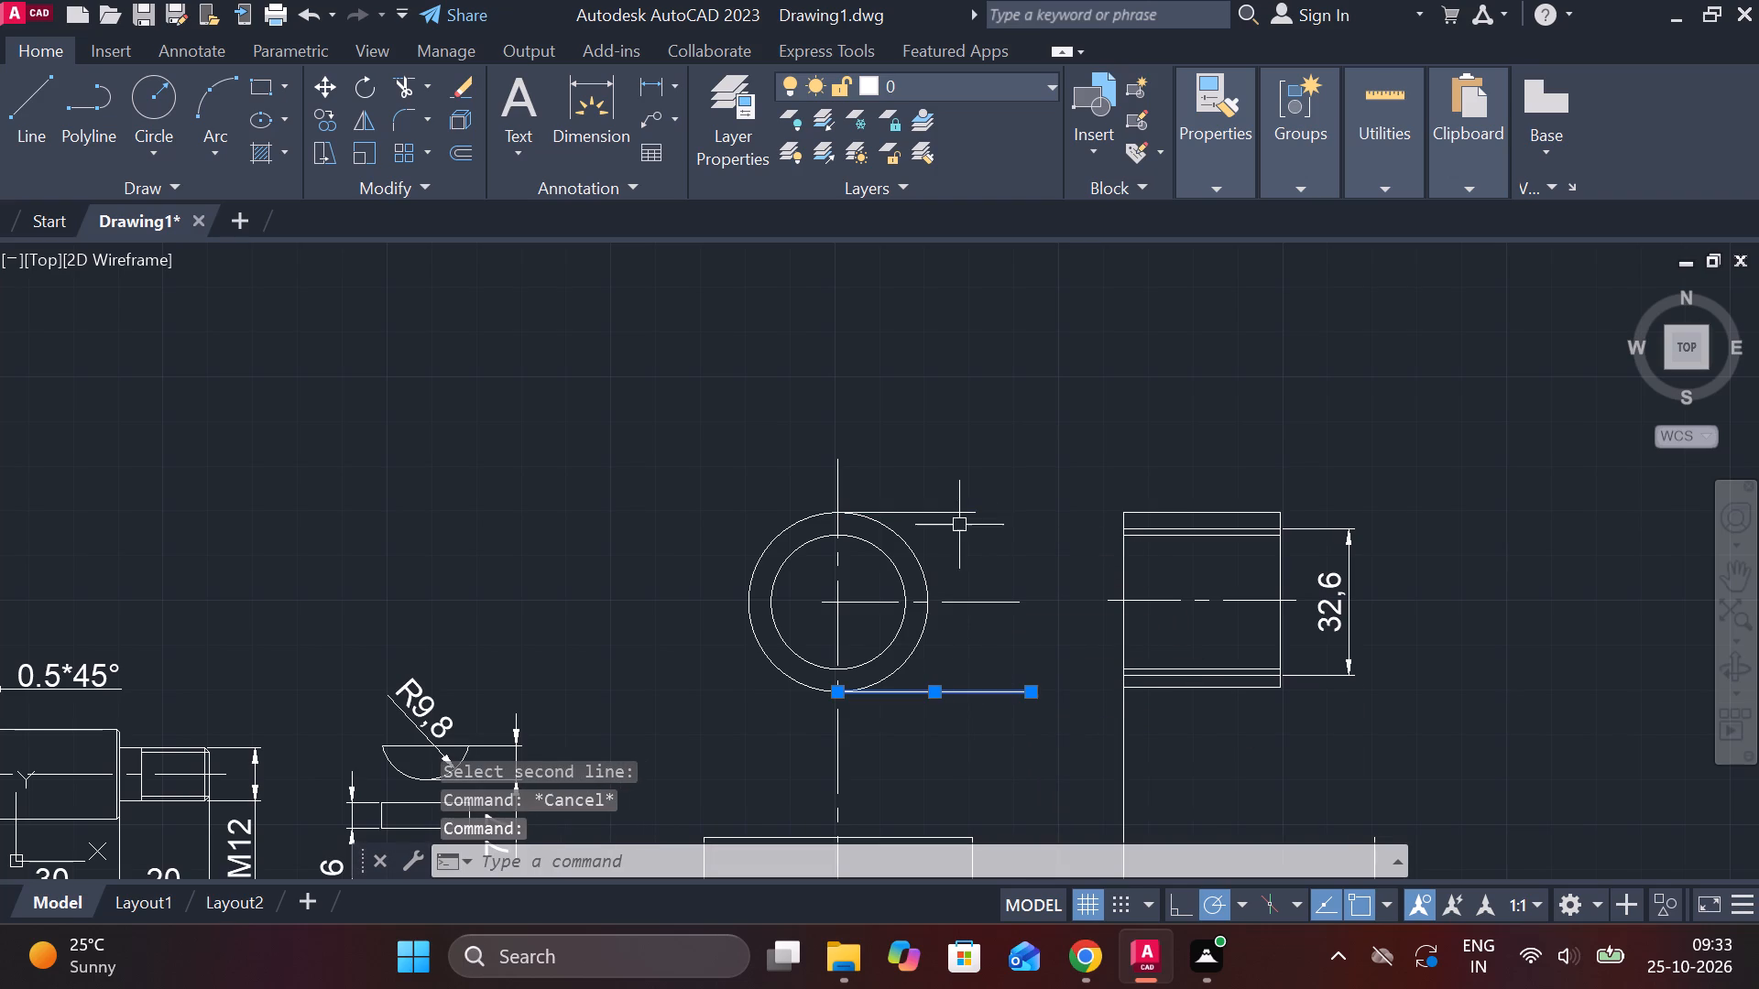
click(943, 515)
key(e)
key(space)
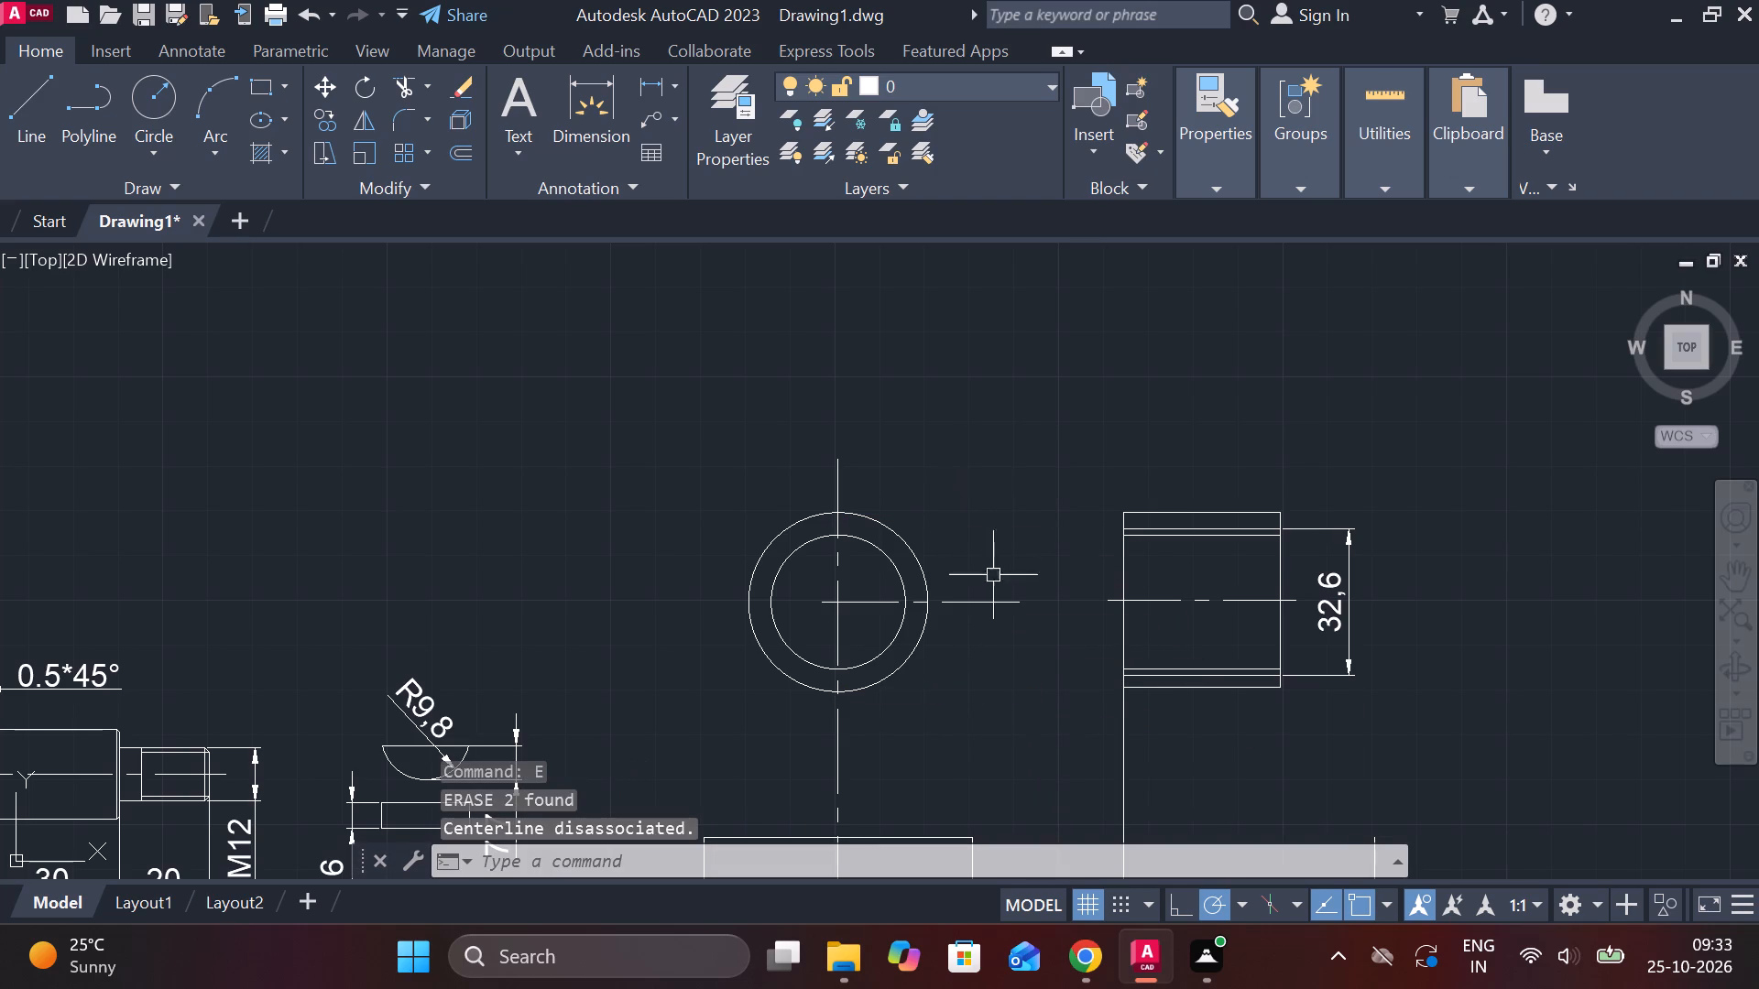
Stretch the inner end of the front view's horizontal centre line by about 30 so it passes the outer circle's far side.
click(869, 603)
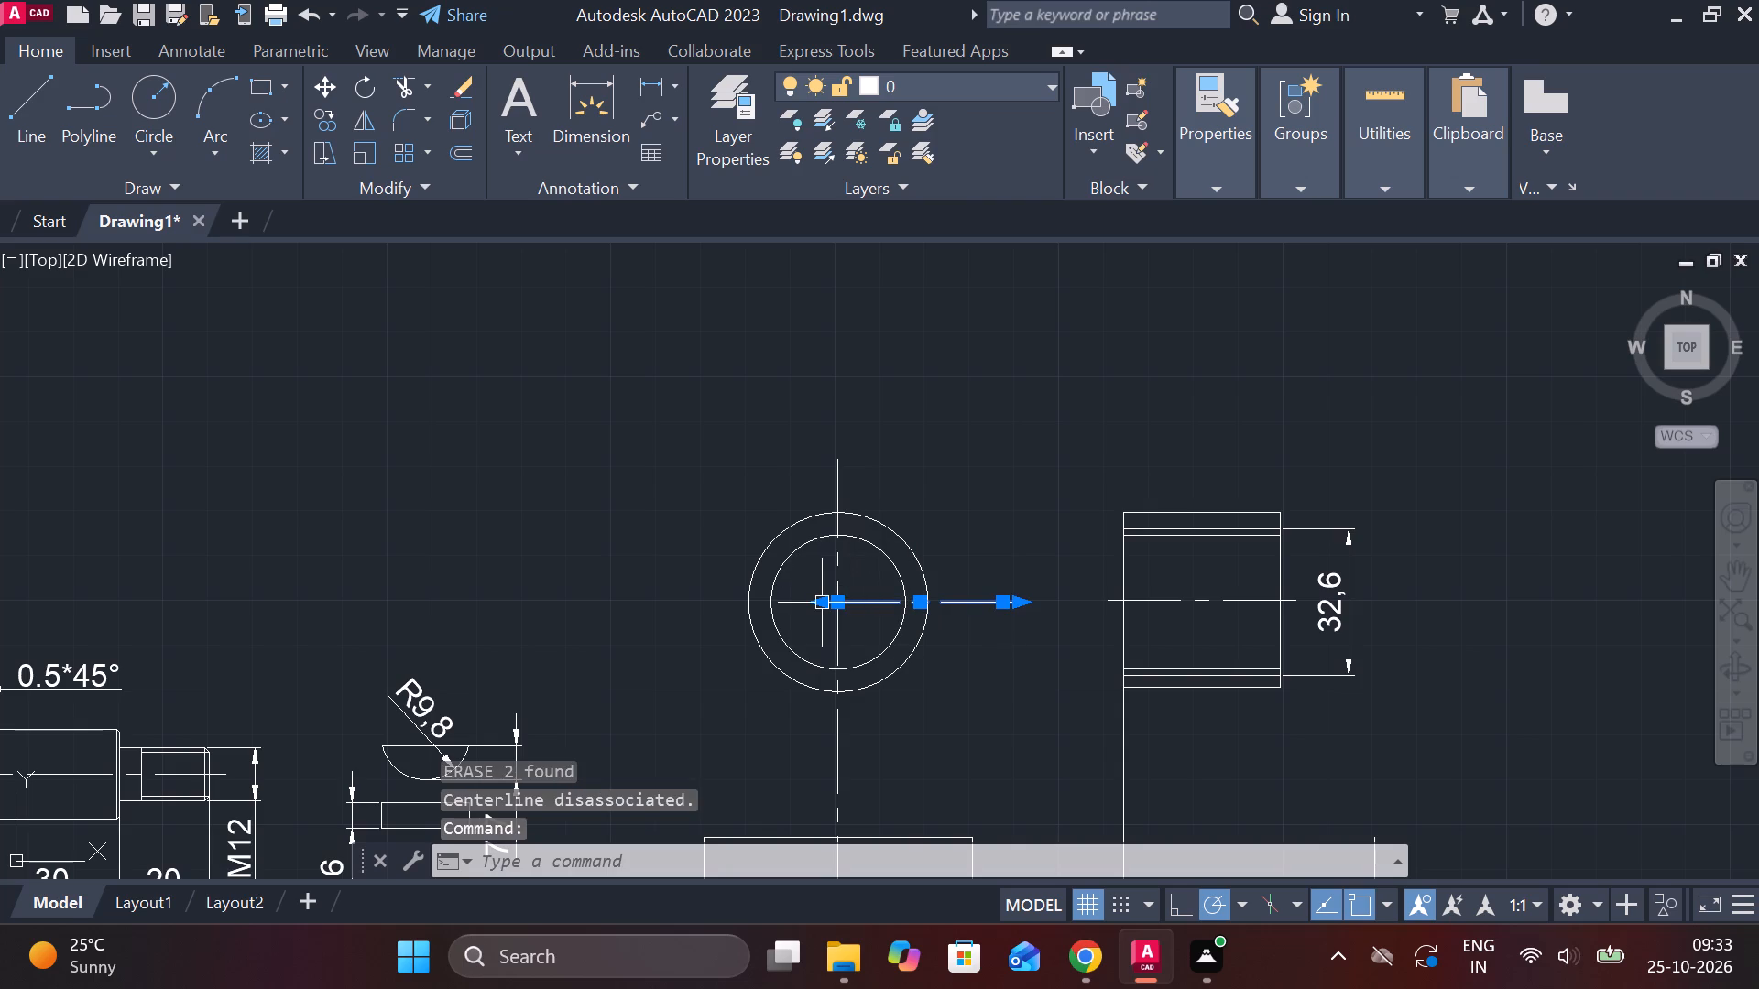
click(825, 606)
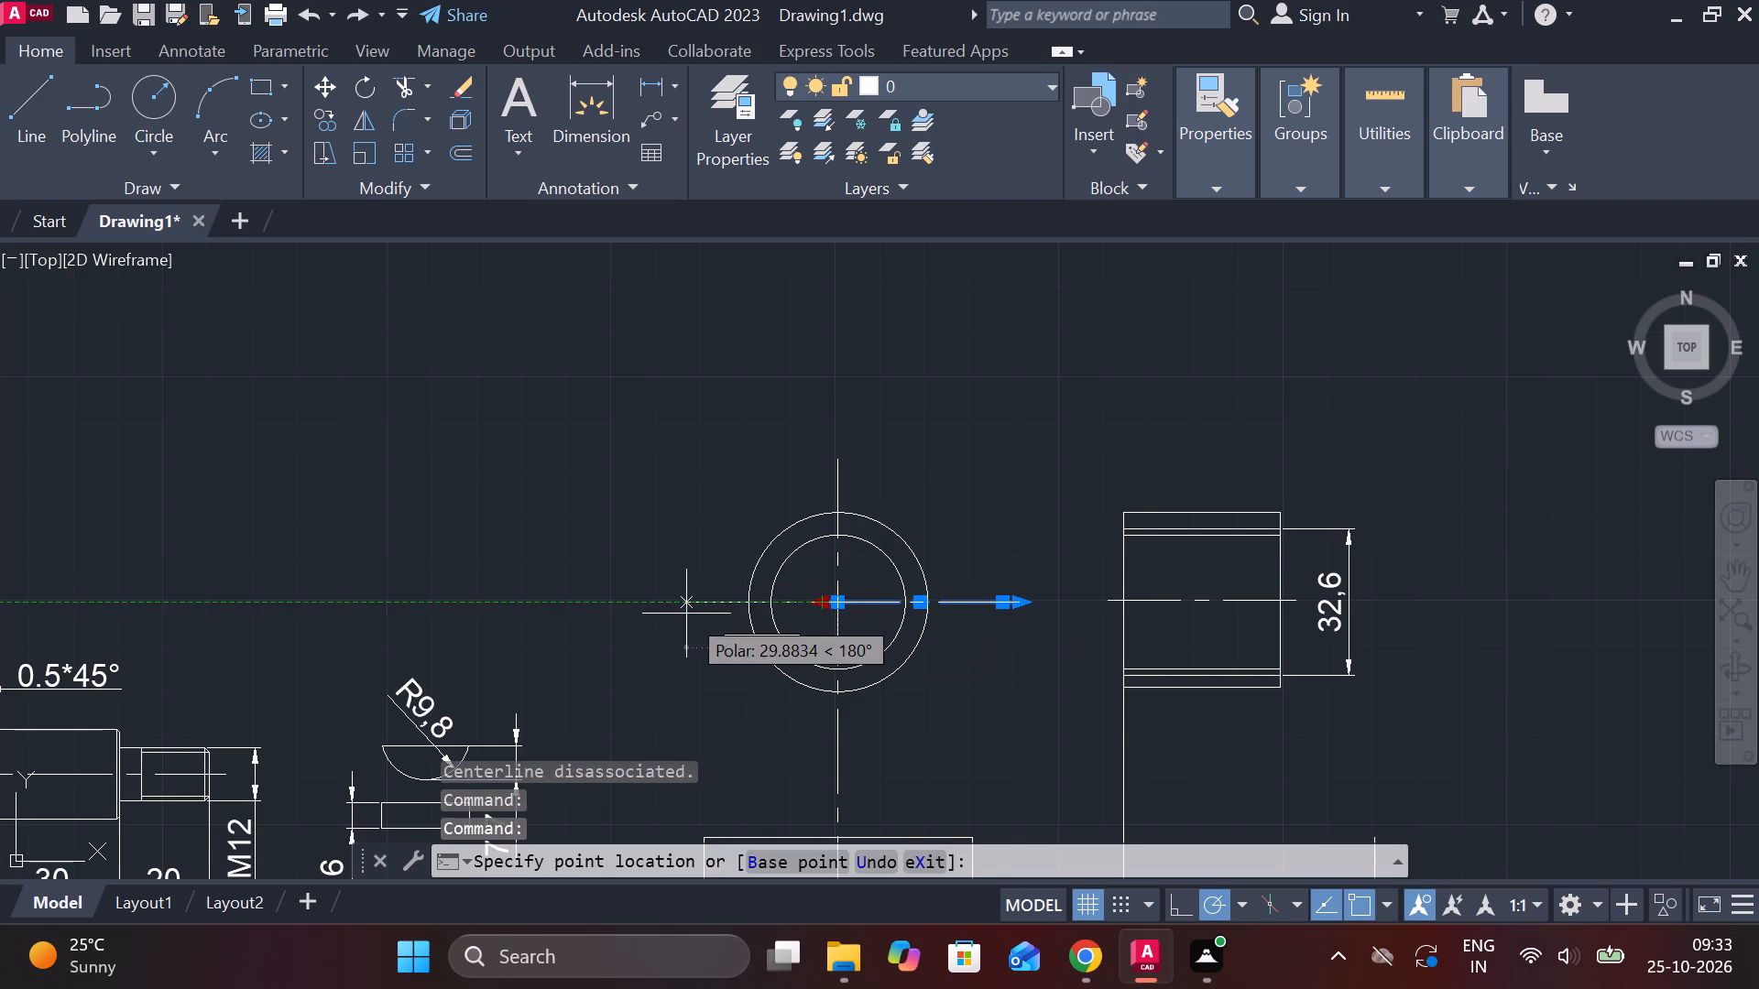
click(686, 614)
key(Escape)
Examine the bearing support's front and side views, including the base outlines and the space beneath the cylinder.
scroll(987, 666, down, 2)
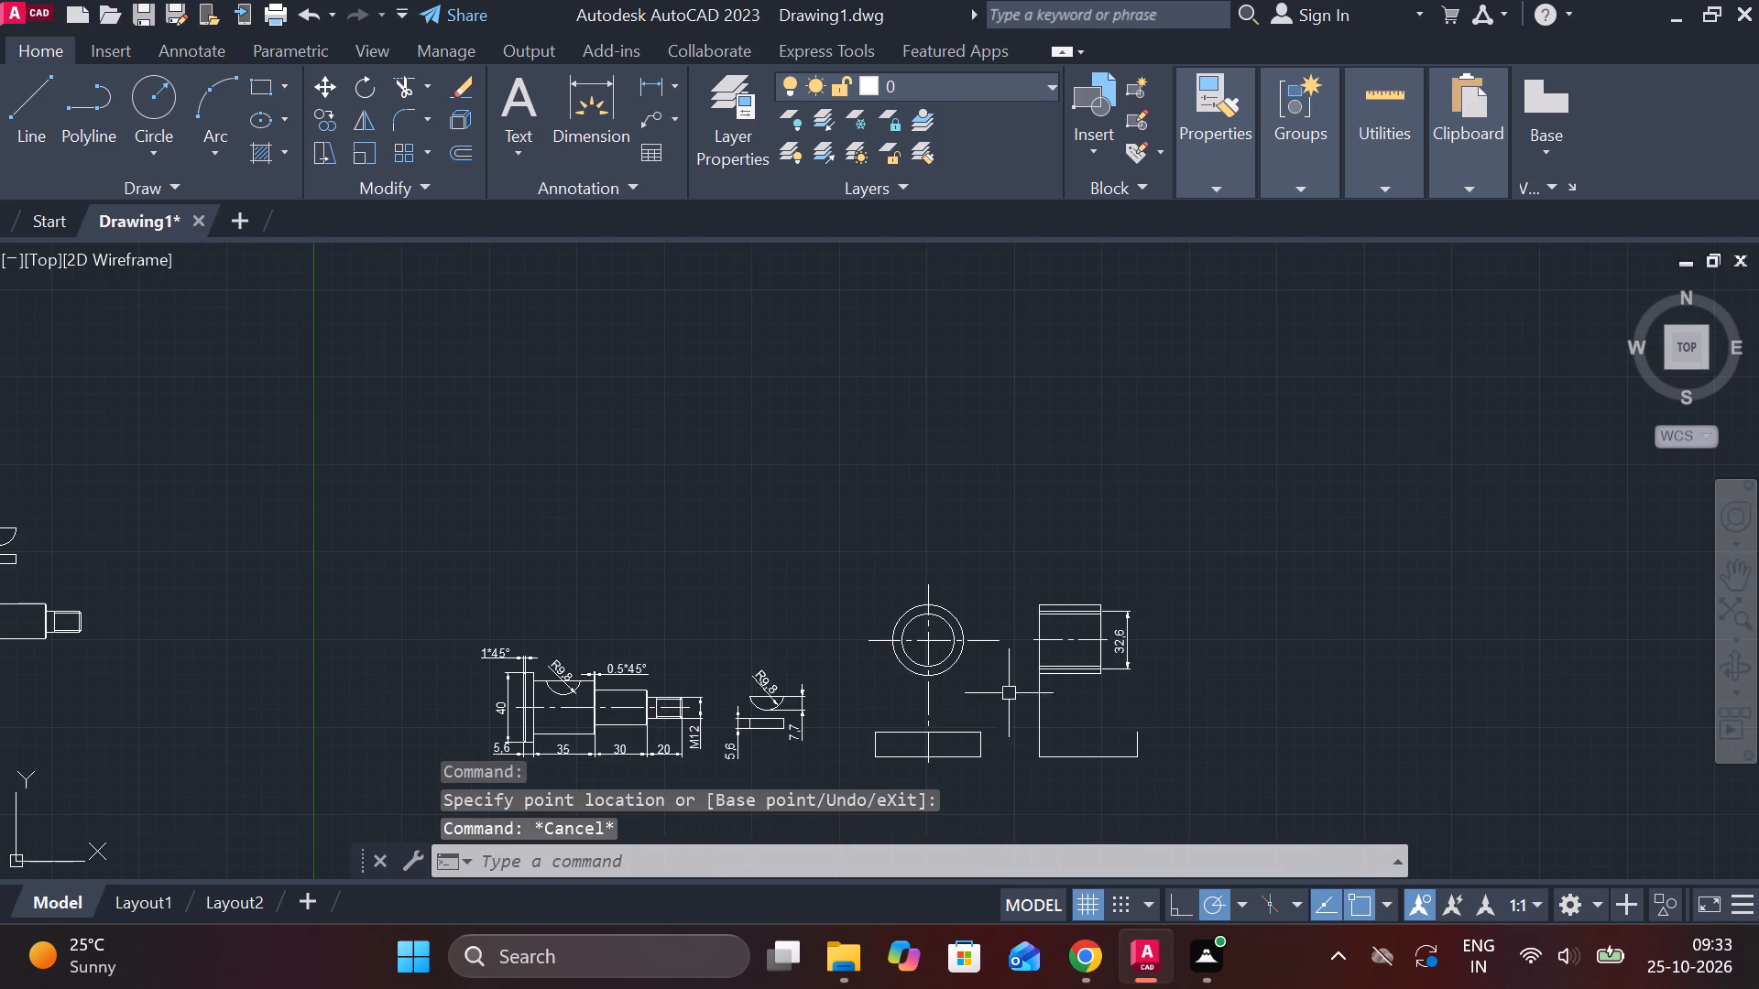
scroll(1179, 693, up, 2)
middle_drag(1120, 695, 1164, 353)
middle_drag(1124, 395, 1136, 545)
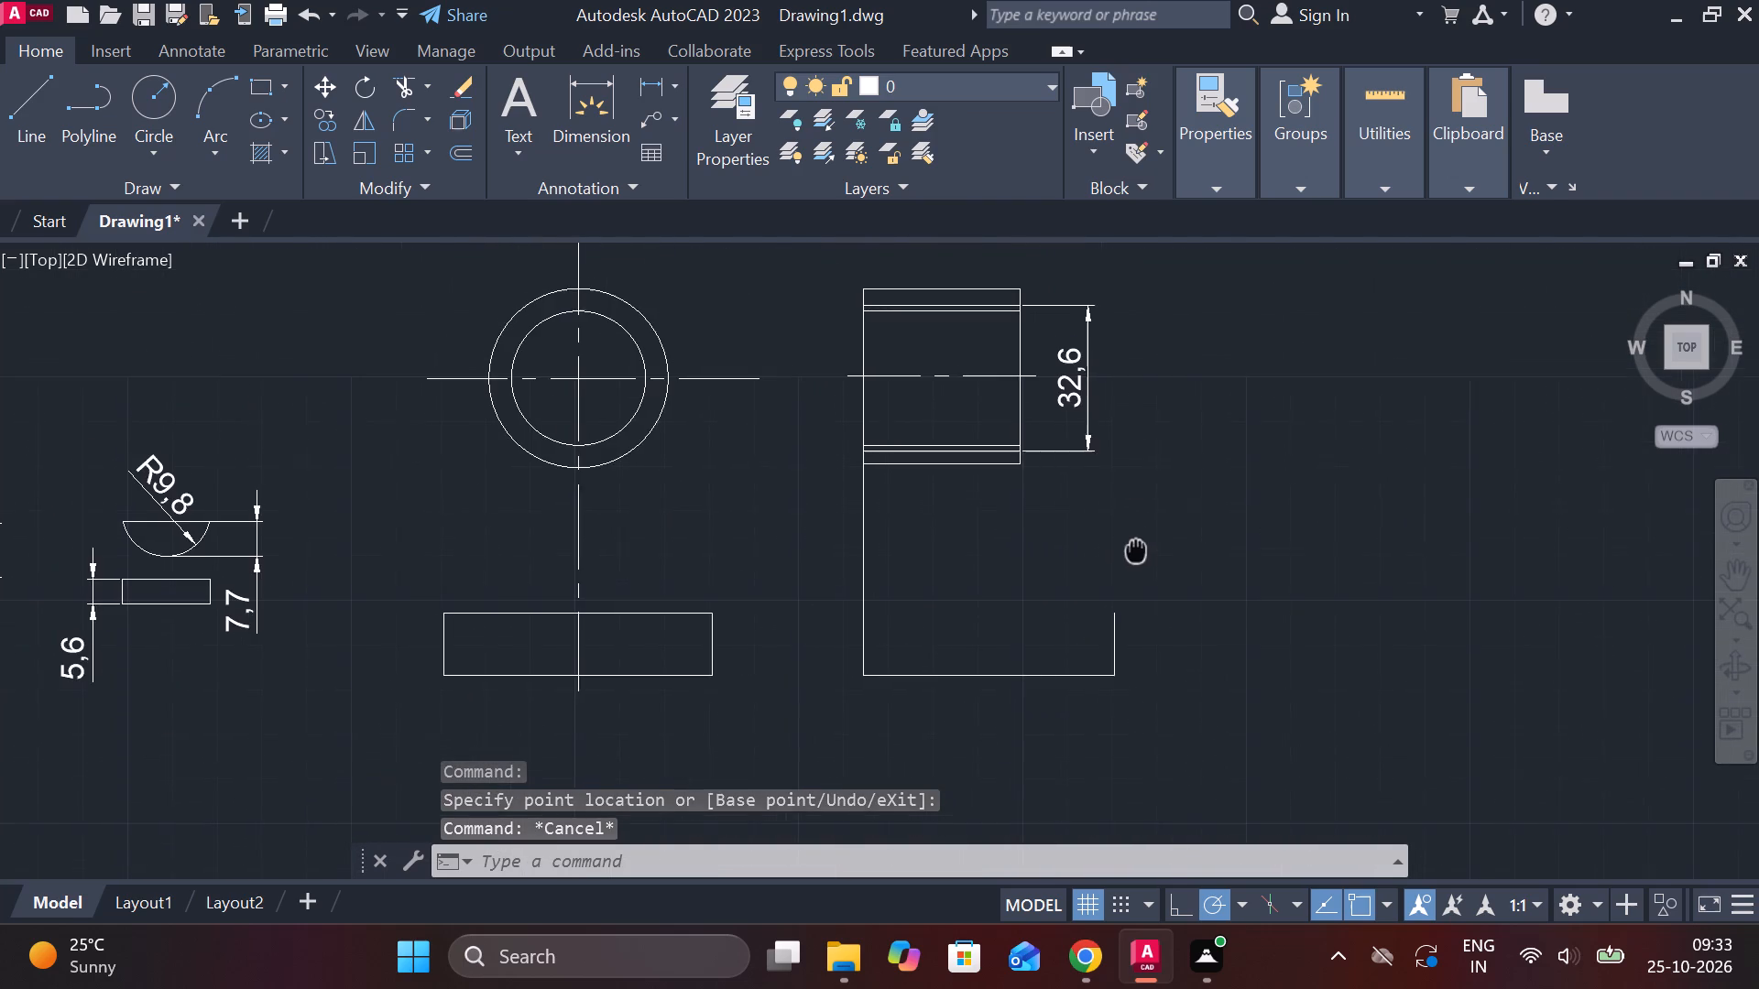
middle_drag(1136, 545, 1130, 431)
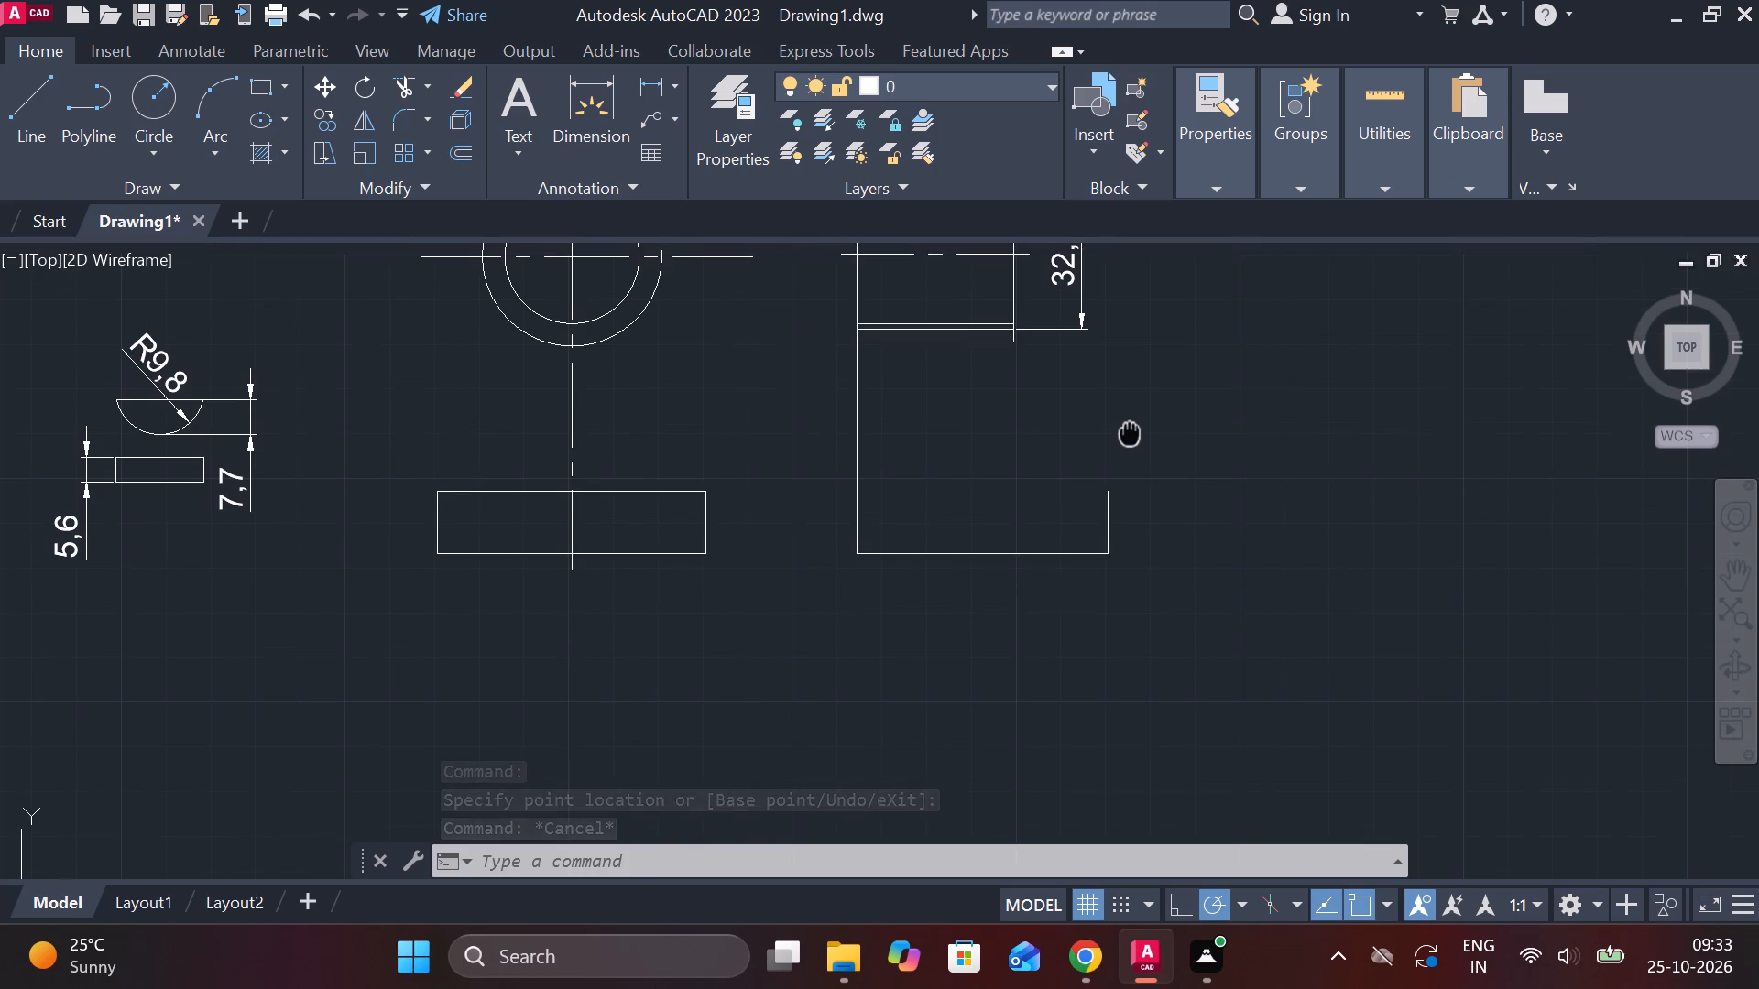
middle_drag(1130, 431, 1124, 422)
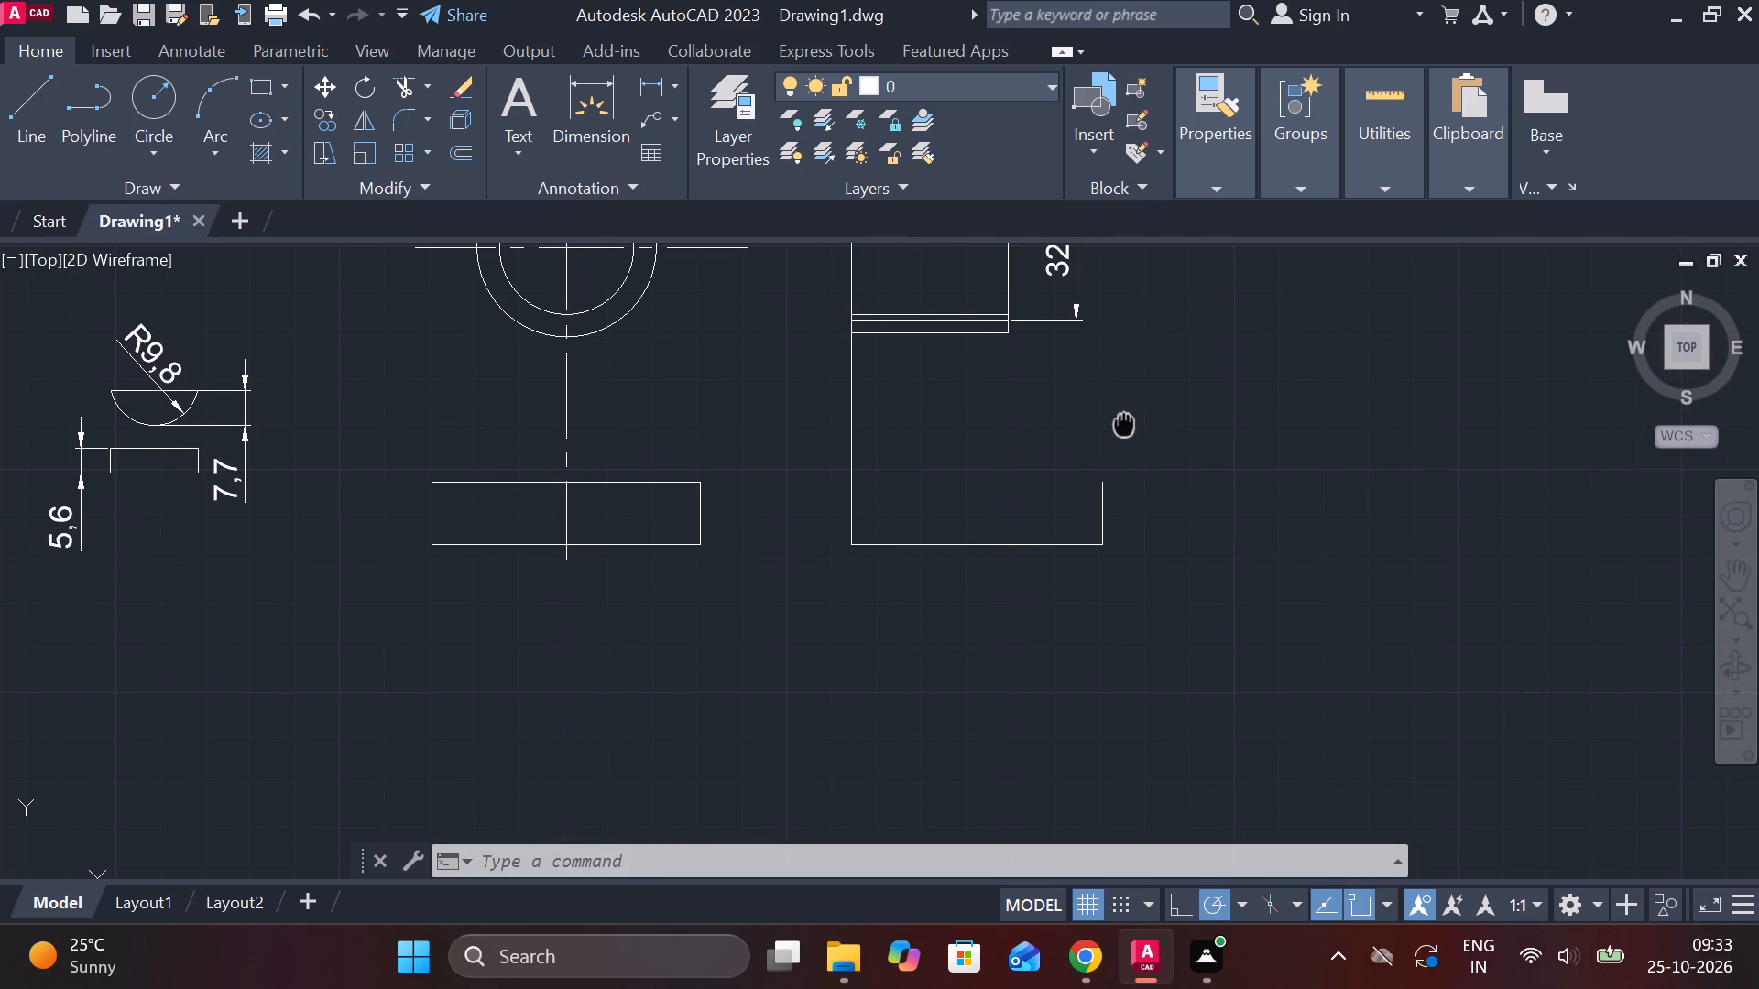
middle_drag(1124, 422, 1122, 421)
scroll(1053, 435, down, 1)
scroll(1047, 440, up, 2)
middle_drag(980, 450, 998, 516)
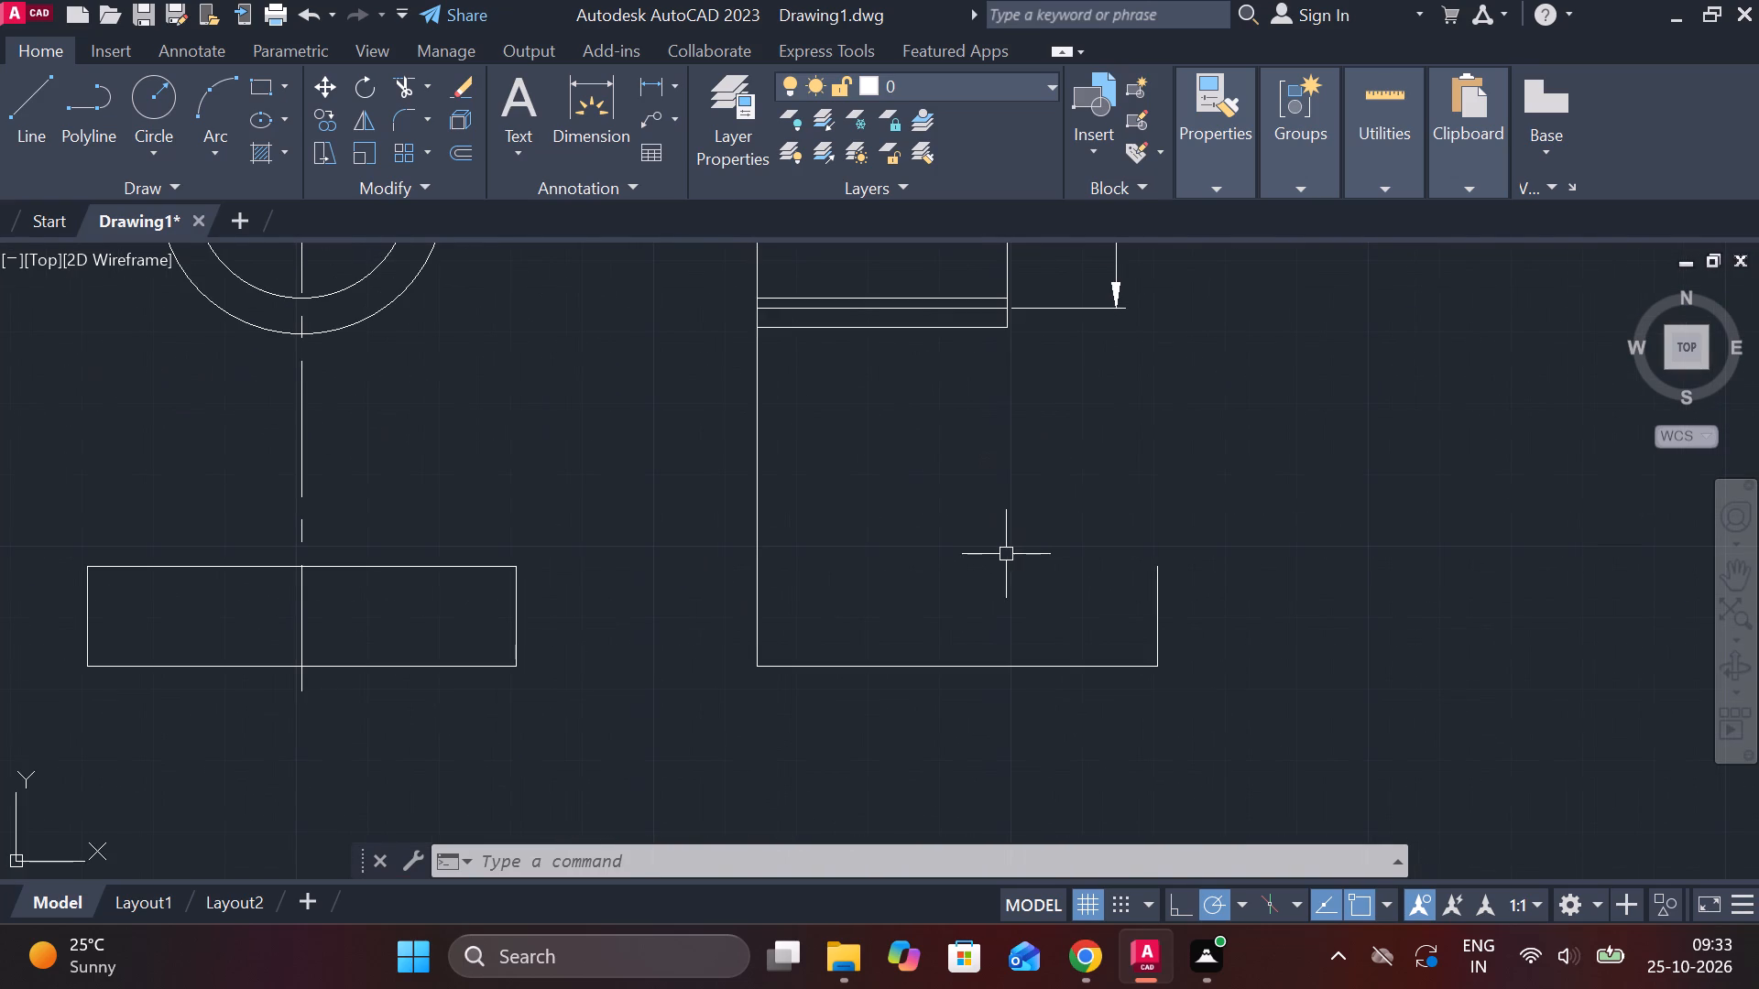
scroll(1006, 554, down, 1)
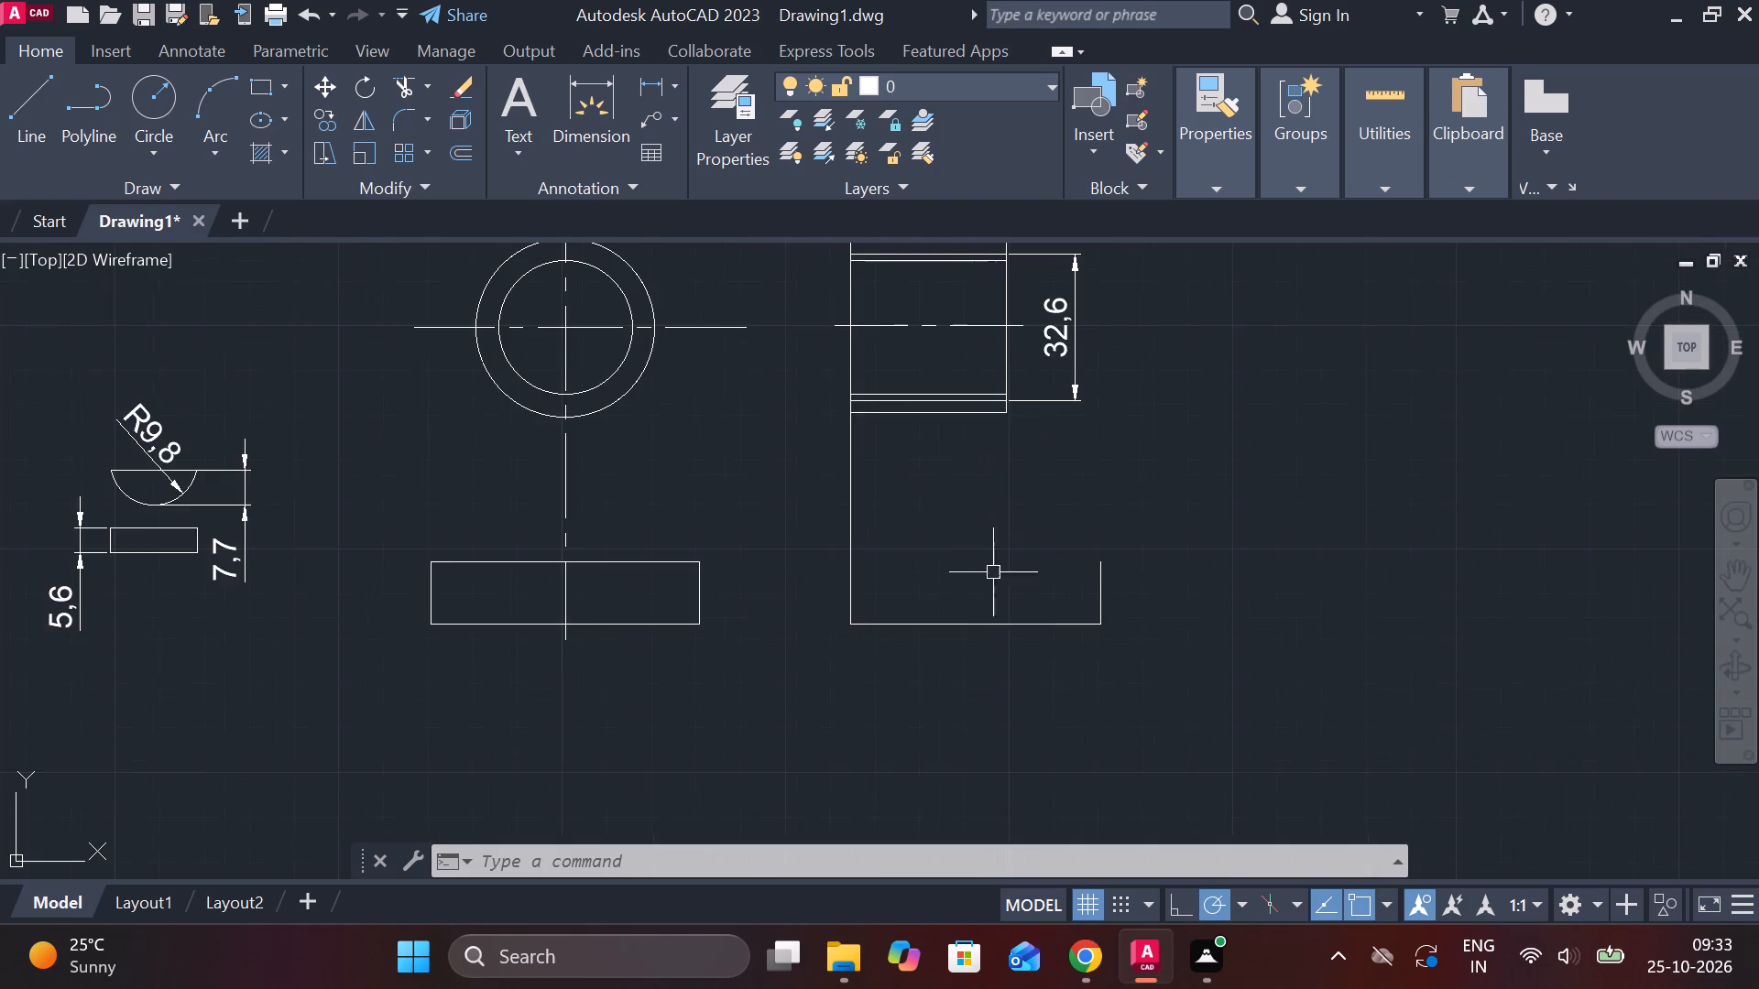
scroll(986, 627, up, 1)
middle_drag(1025, 400, 1031, 605)
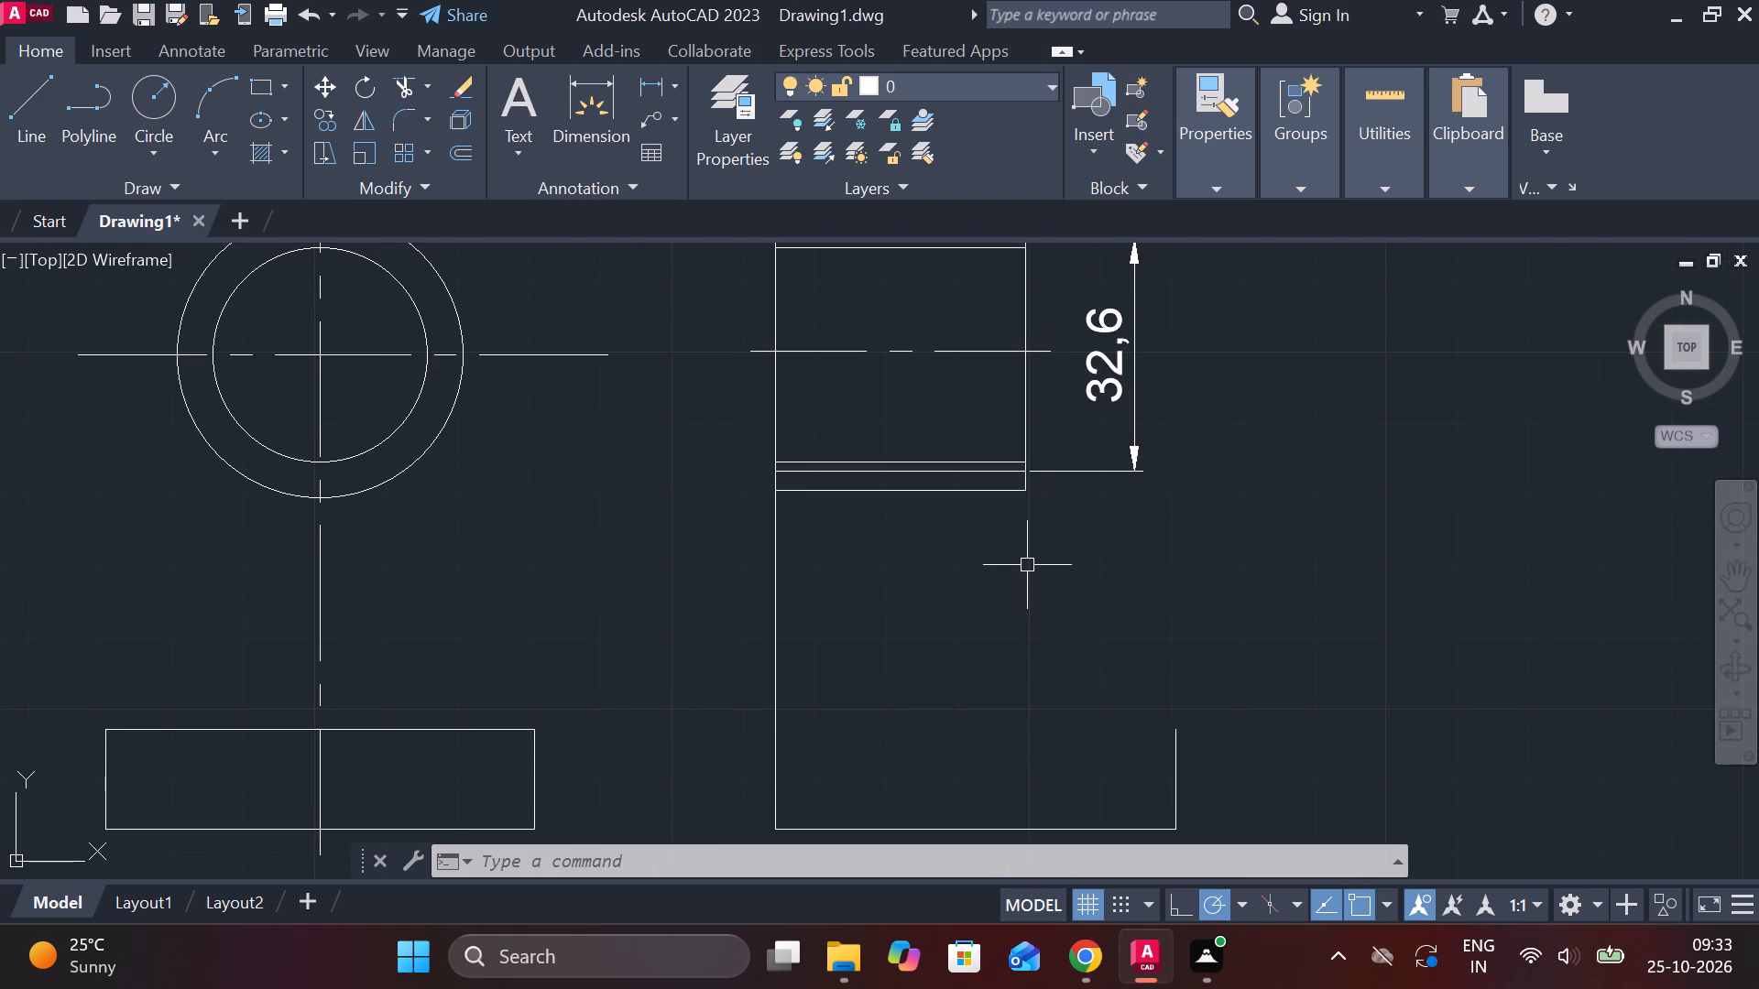
middle_drag(1022, 632, 988, 573)
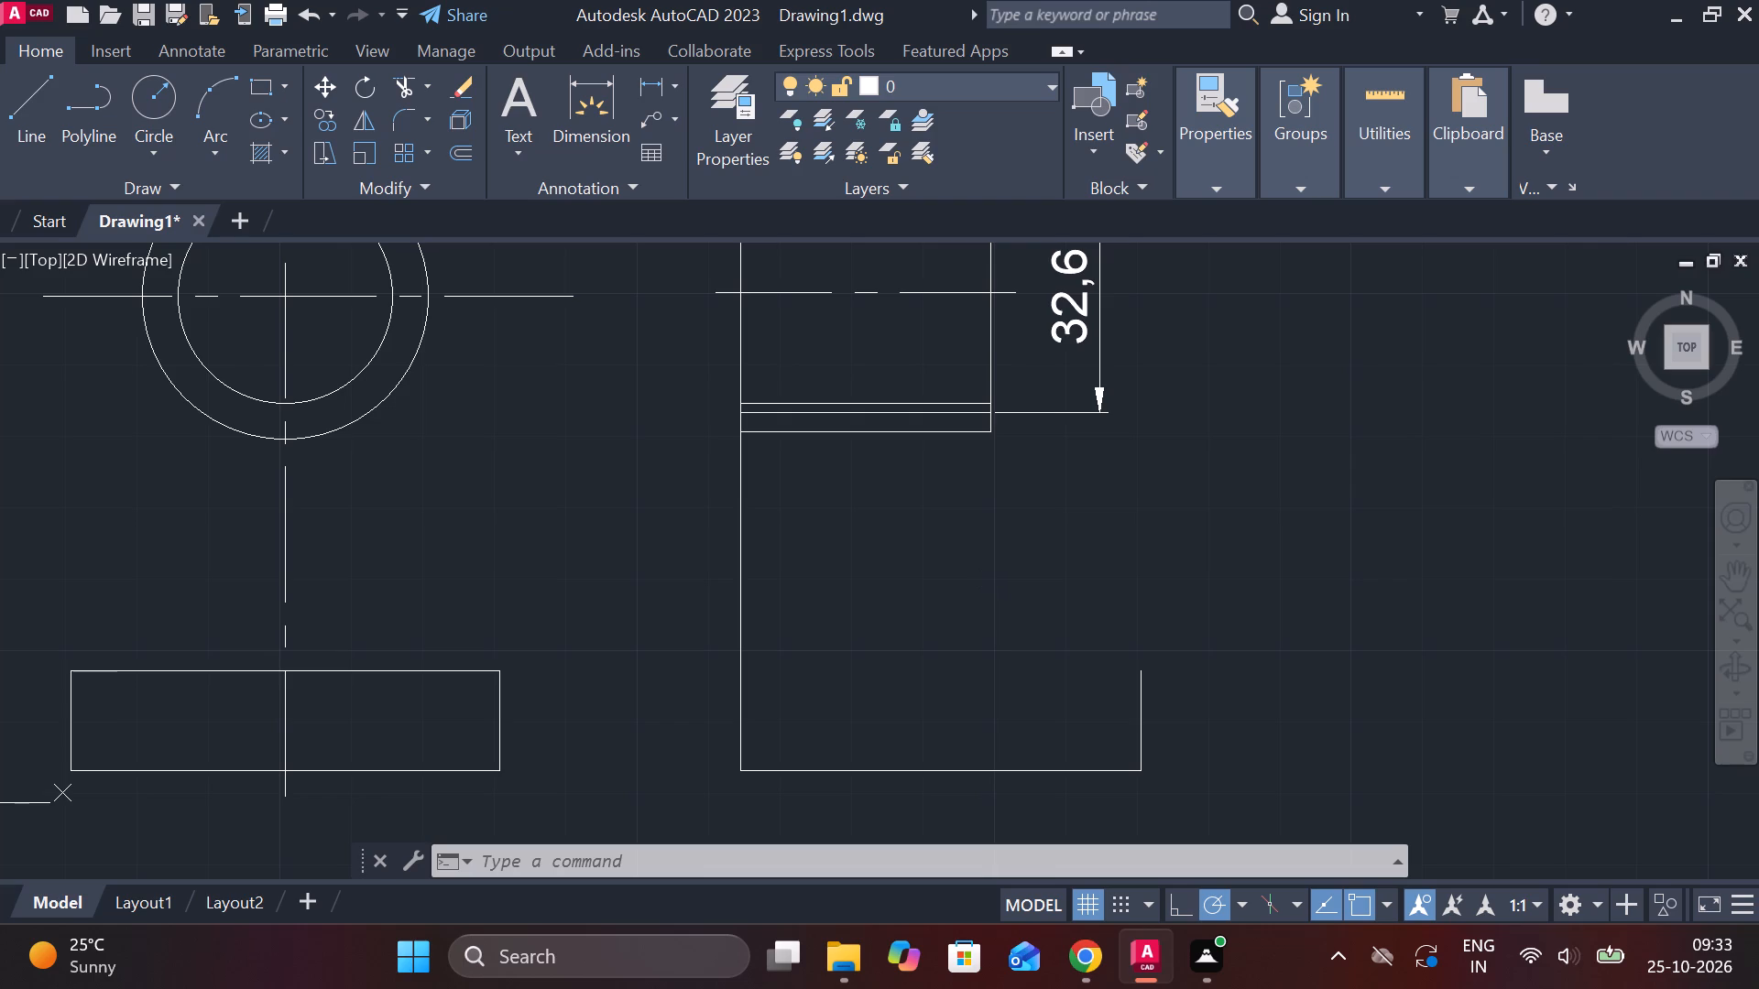
middle_drag(1043, 606, 1298, 778)
middle_drag(877, 636, 932, 700)
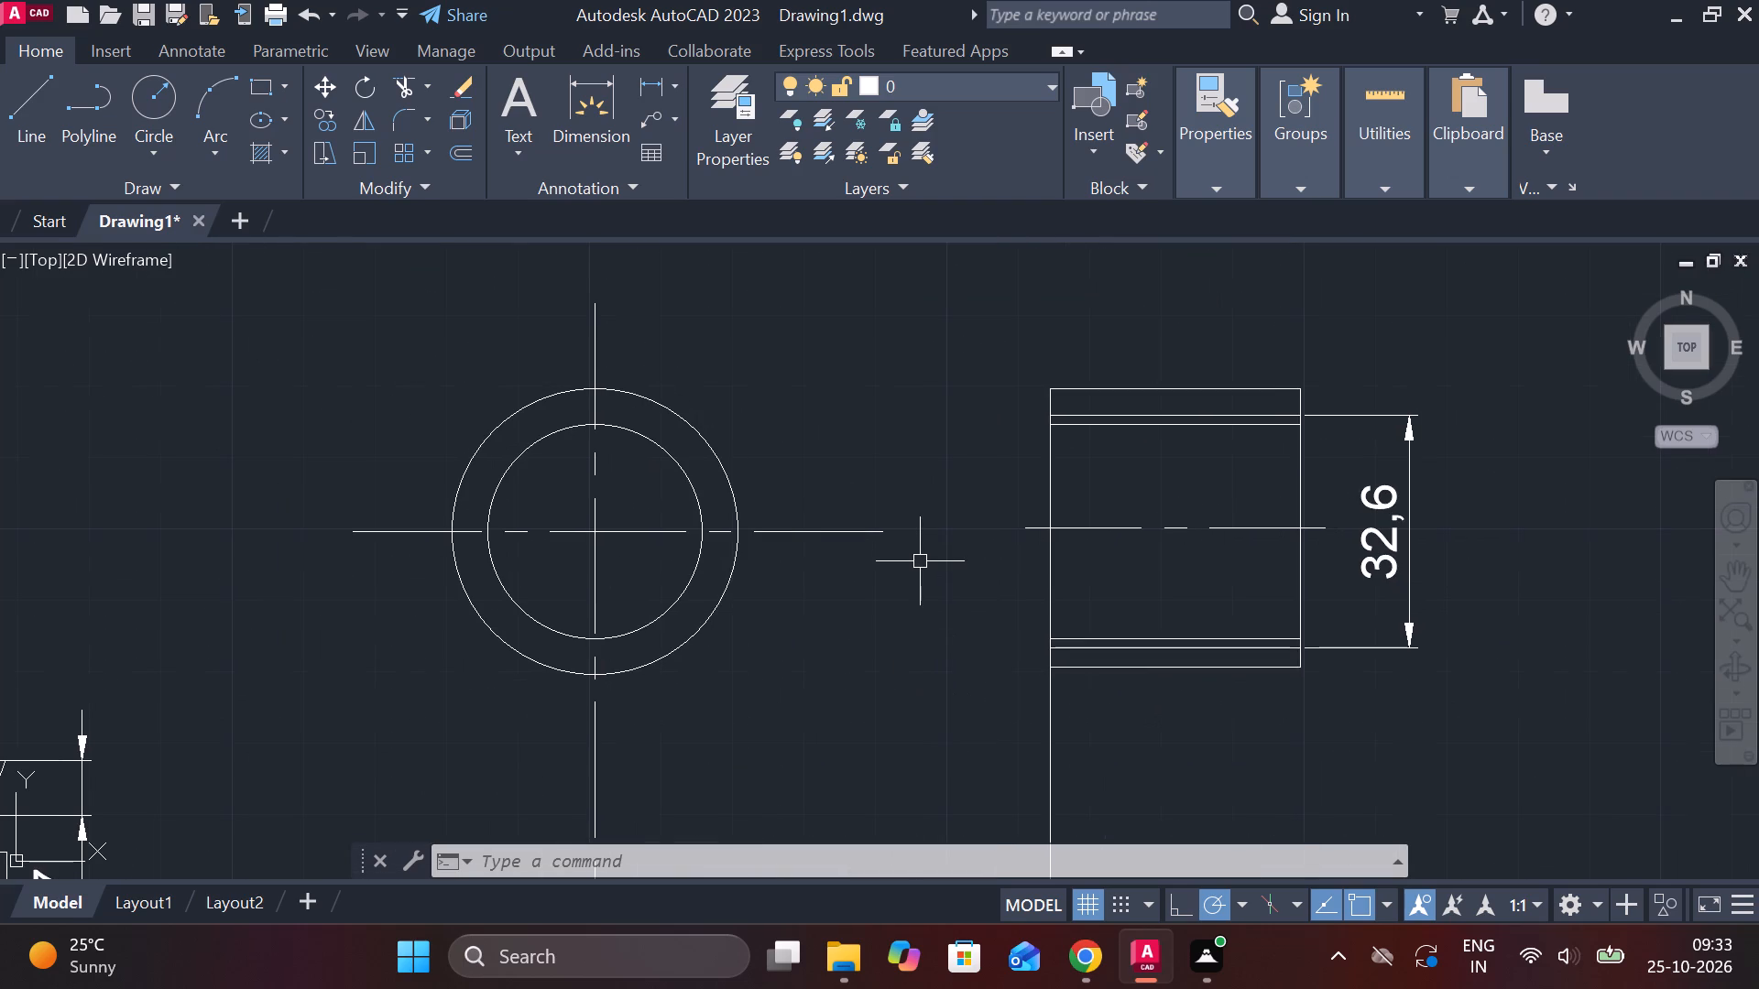
Draw a horizontal projection line from the side view's upper outermost bore line across the front view, past the outer circle.
key(l)
key(Return)
scroll(923, 517, up, 1)
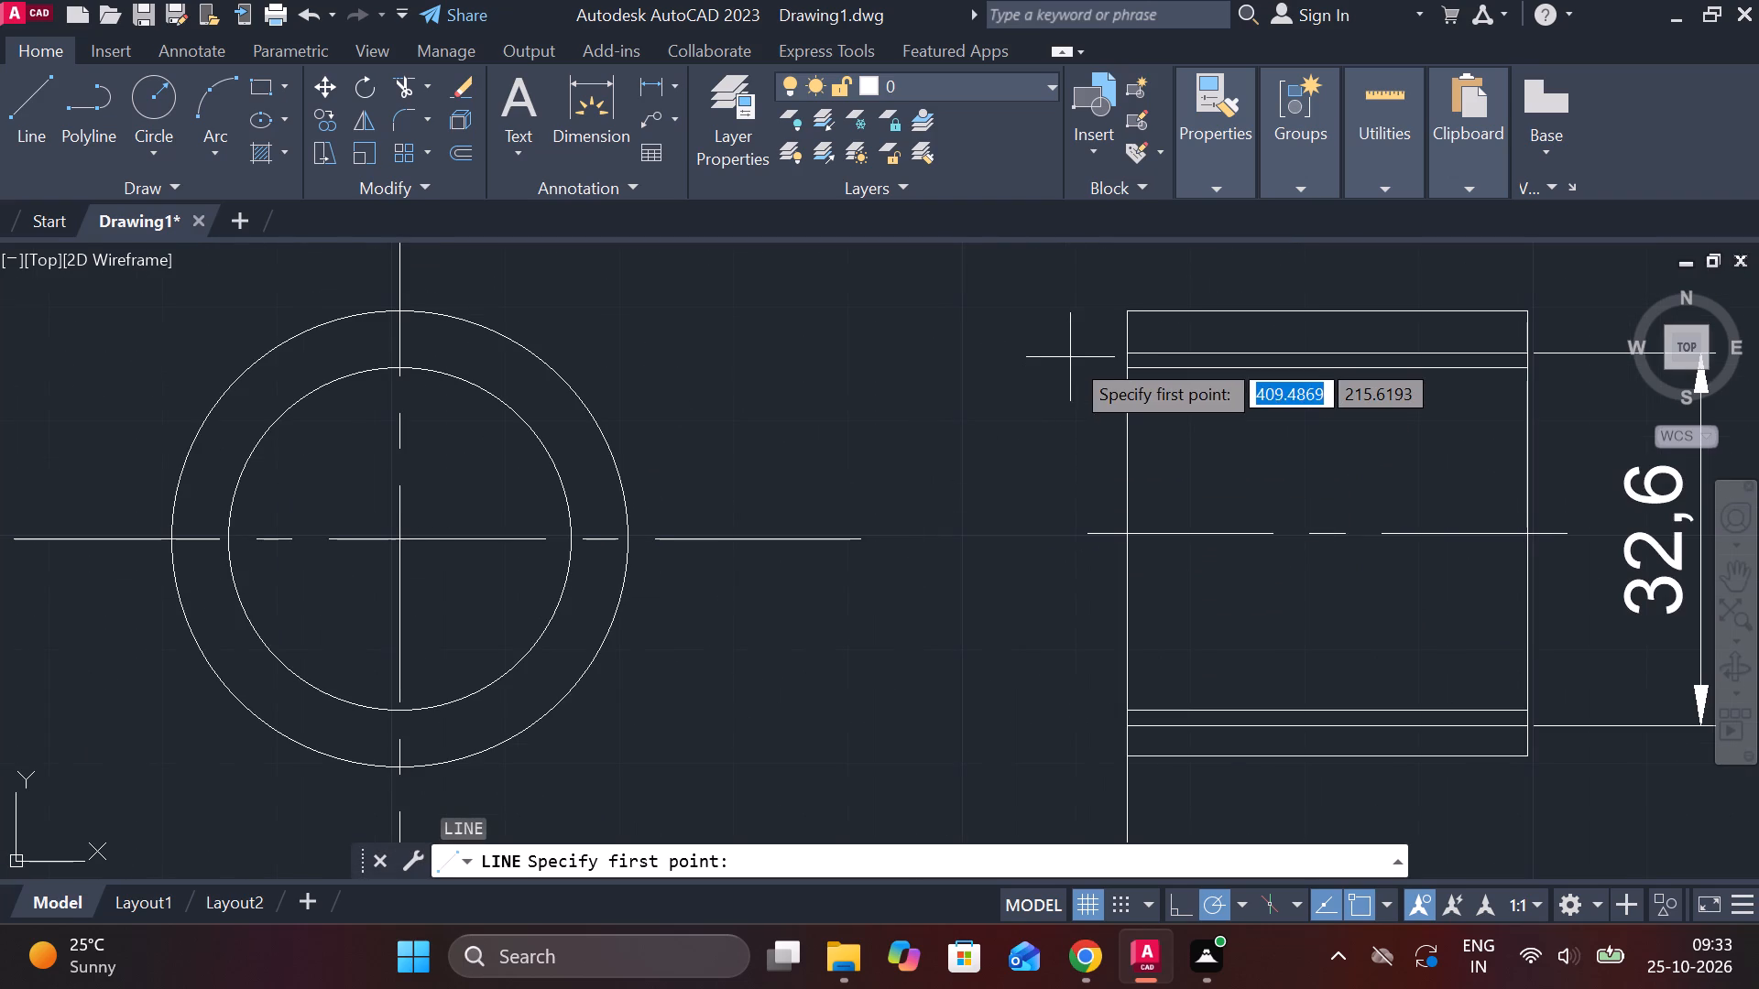
click(1118, 356)
middle_drag(628, 362, 850, 419)
click(371, 421)
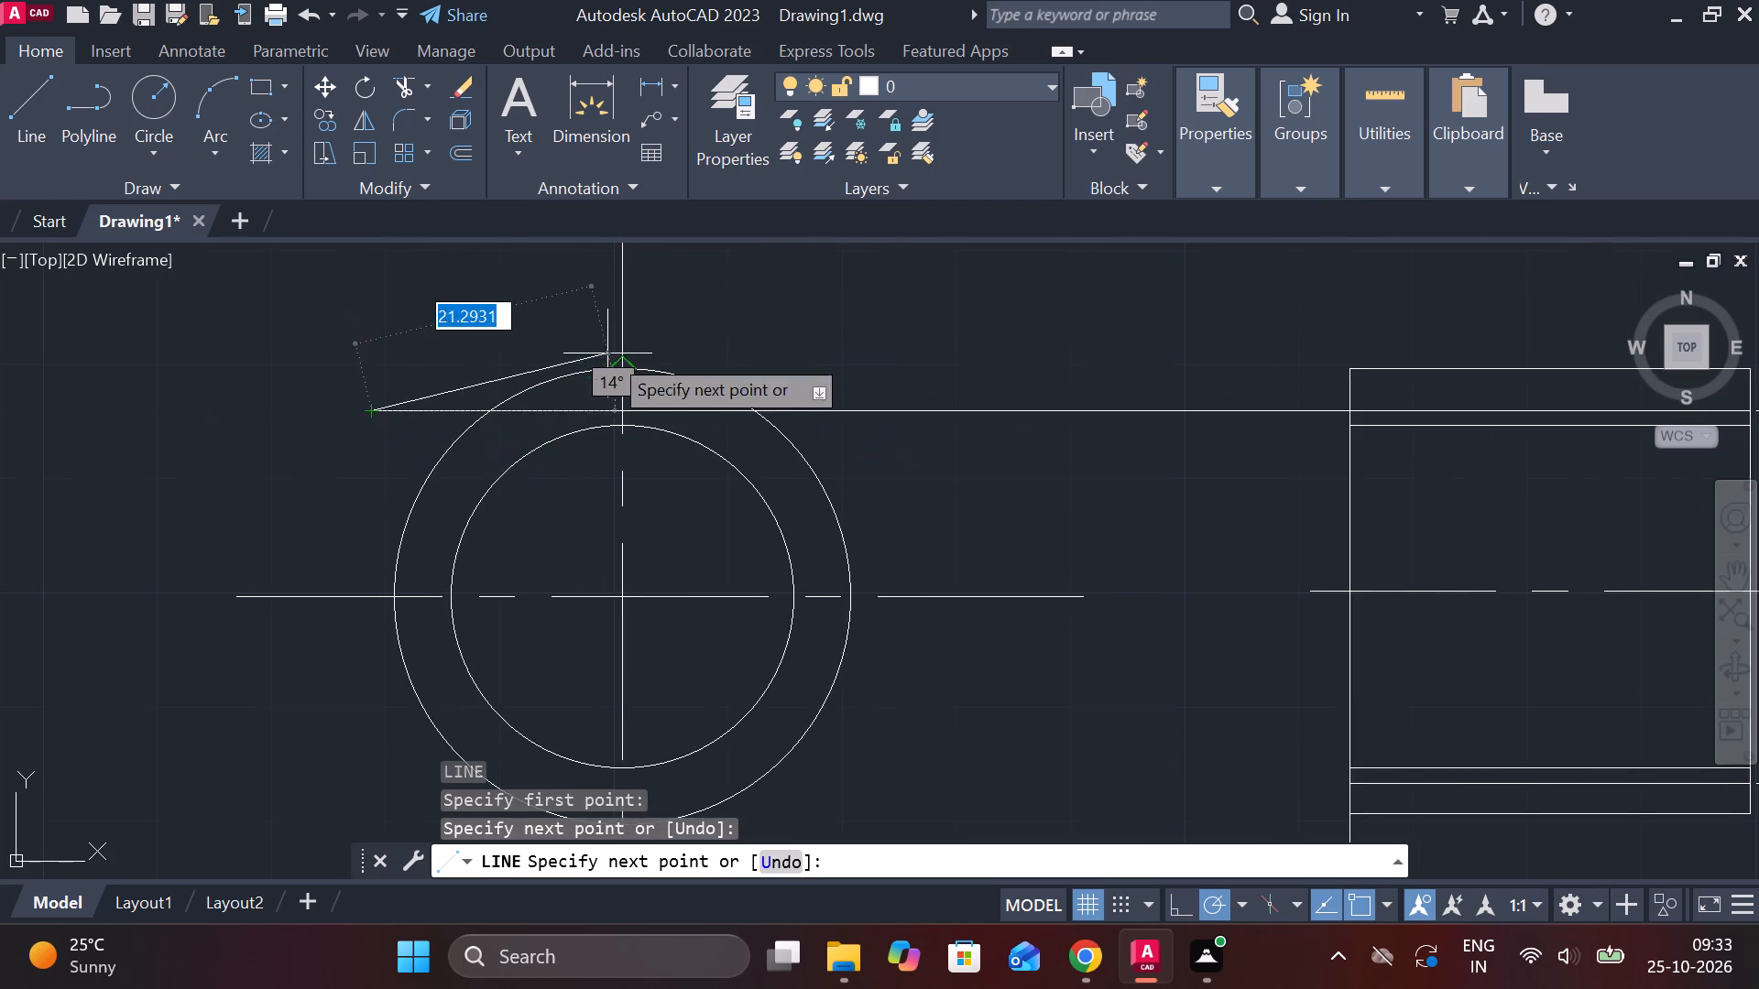
key(Escape)
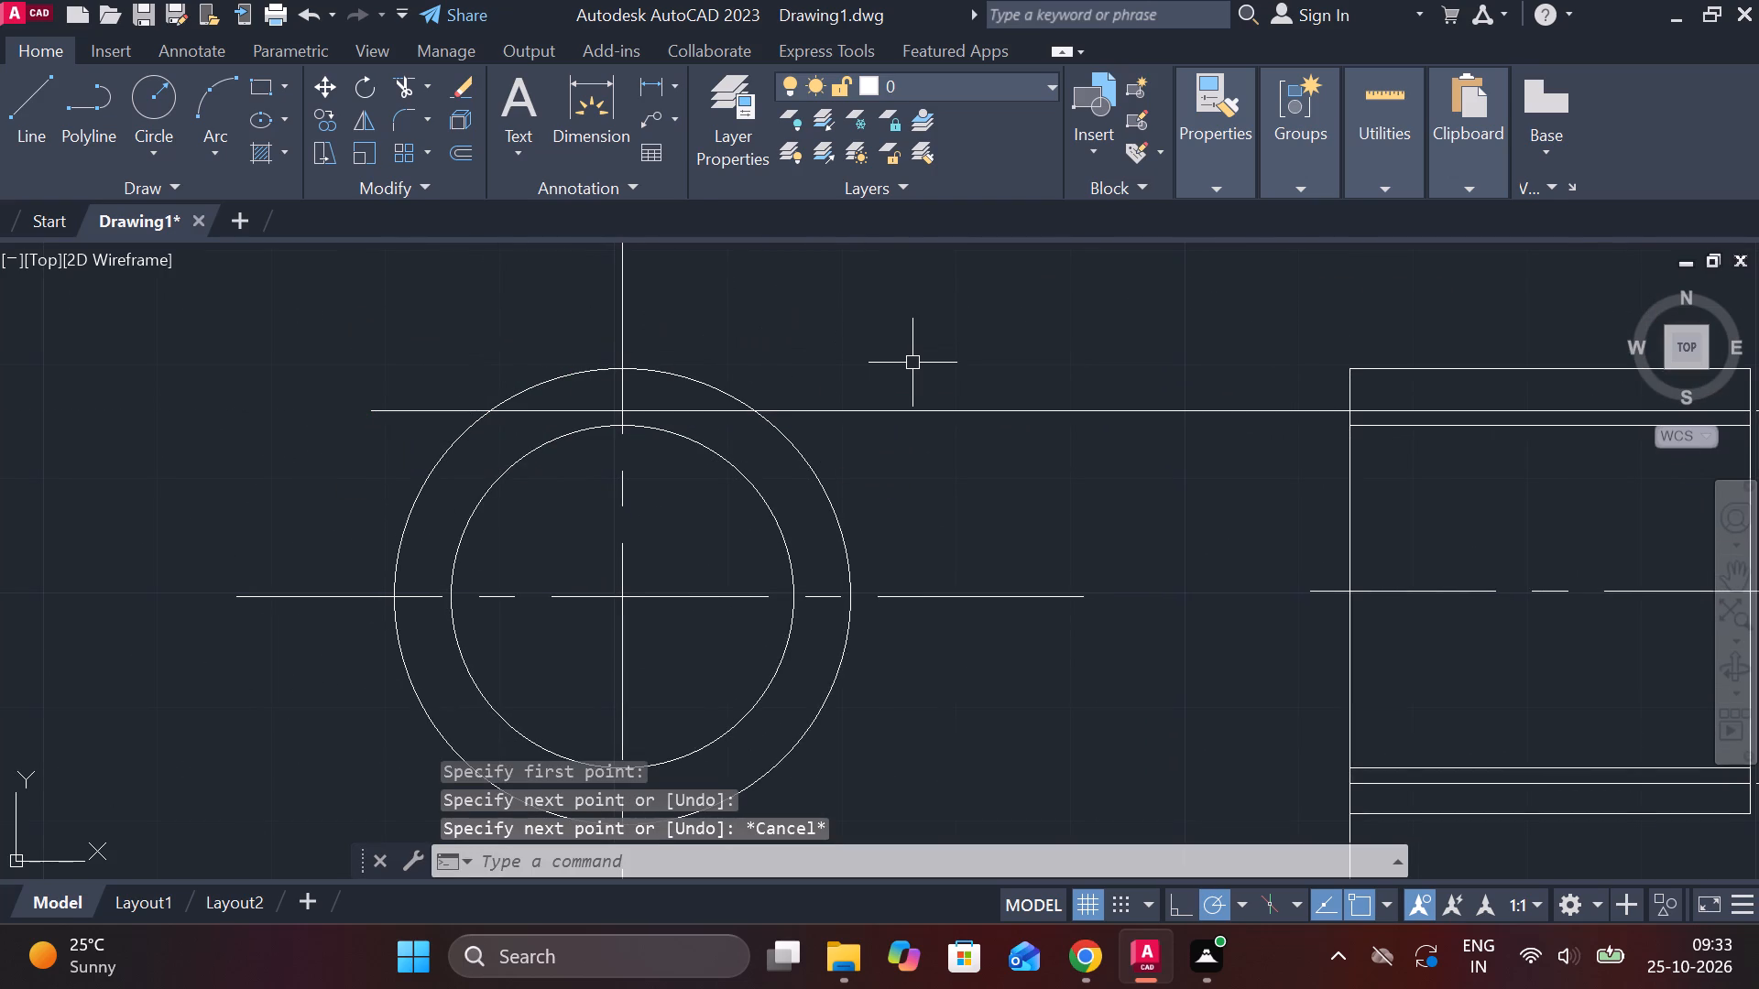
Draw a short vertical line on the front view's centre line from the projection line down to the inner circle's top.
key(l)
key(Return)
scroll(705, 385, up, 3)
middle_drag(514, 520, 702, 454)
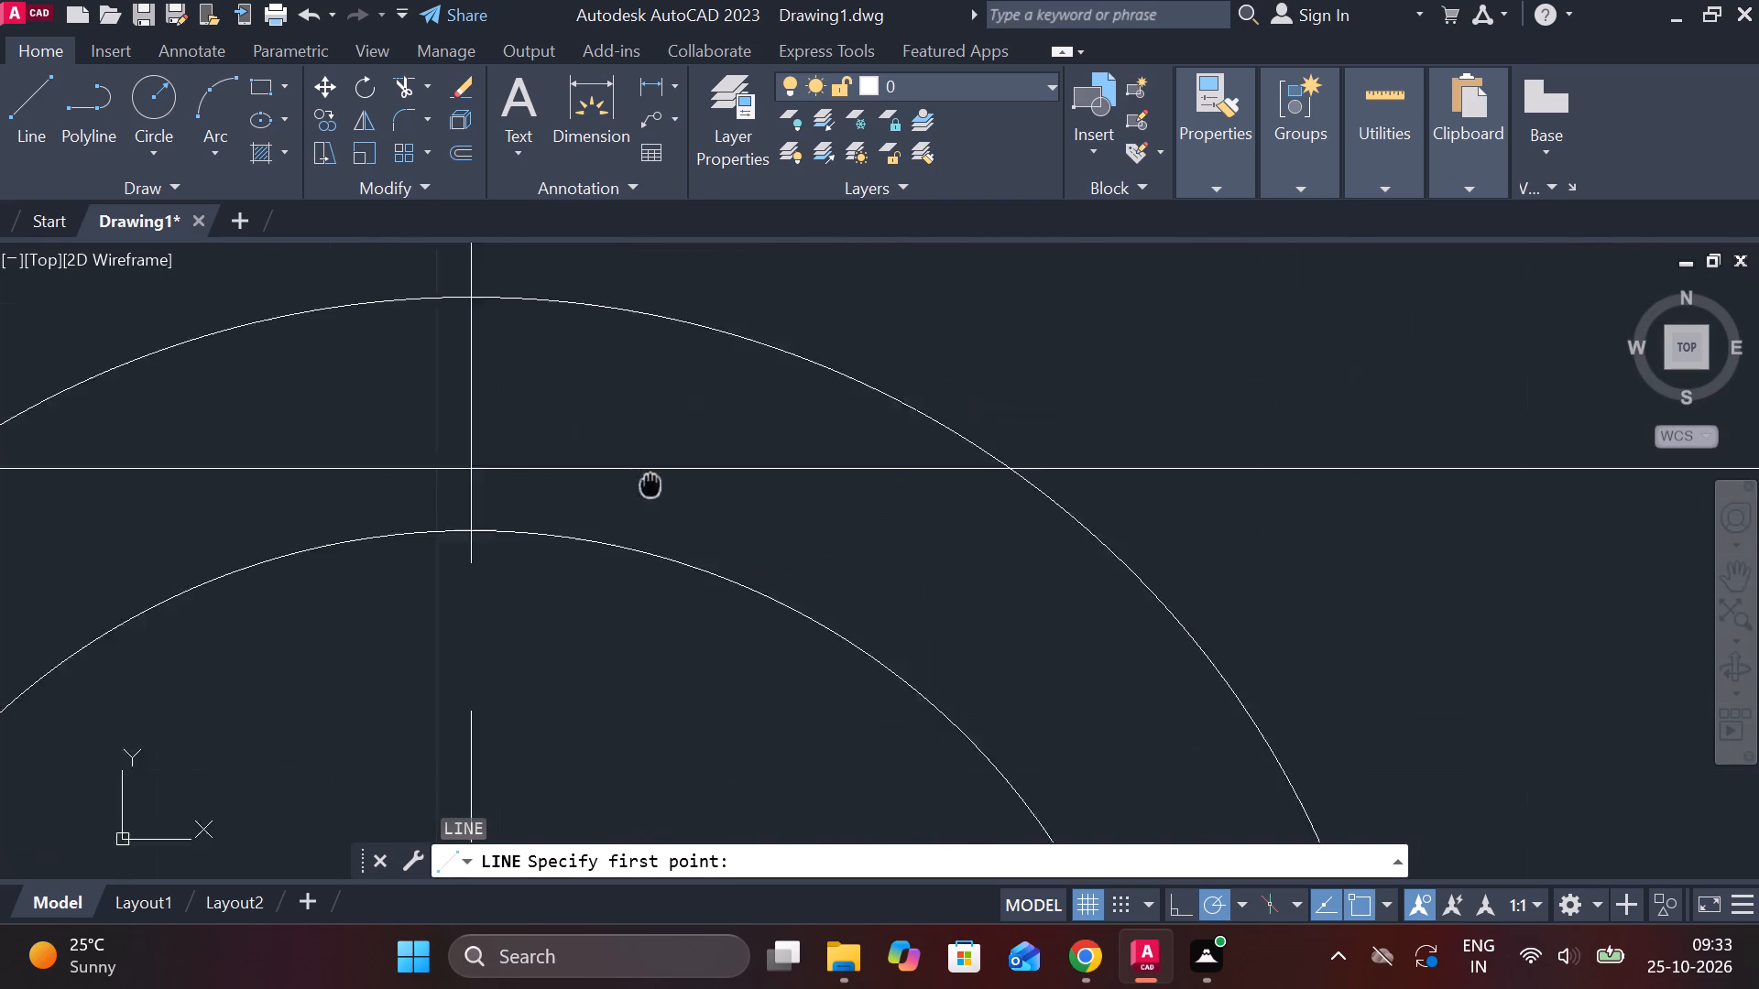
middle_drag(702, 454, 746, 415)
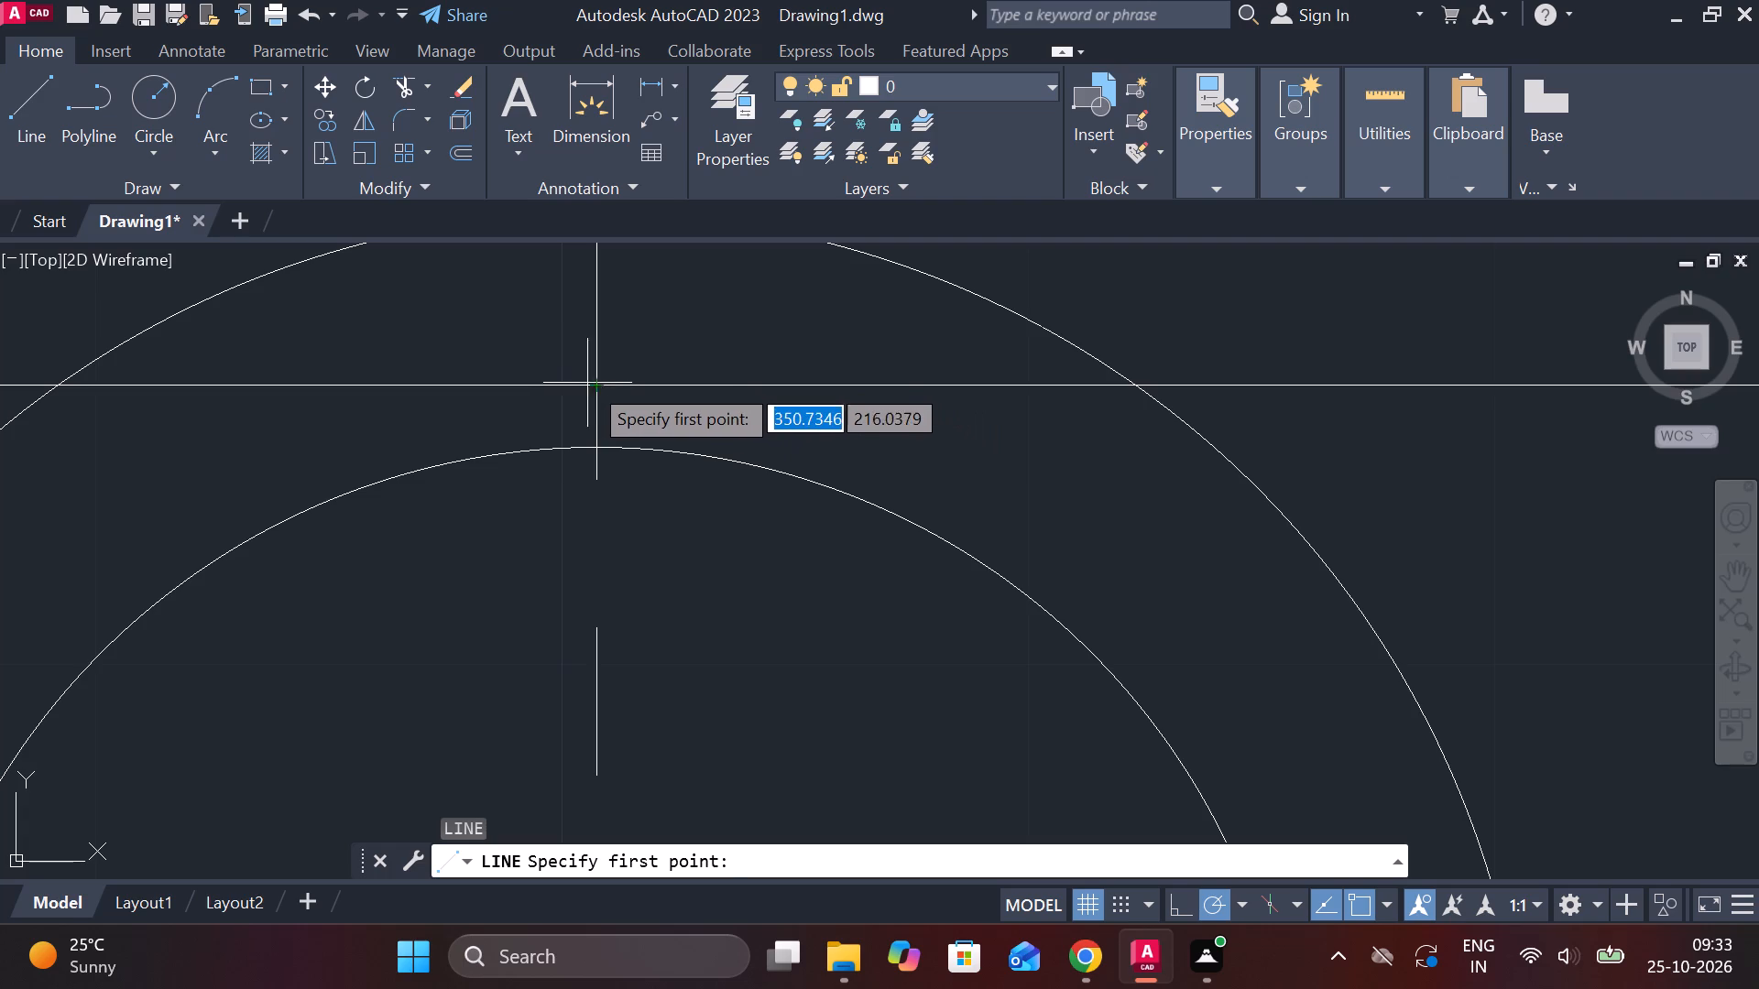
click(601, 382)
click(601, 447)
key(Escape)
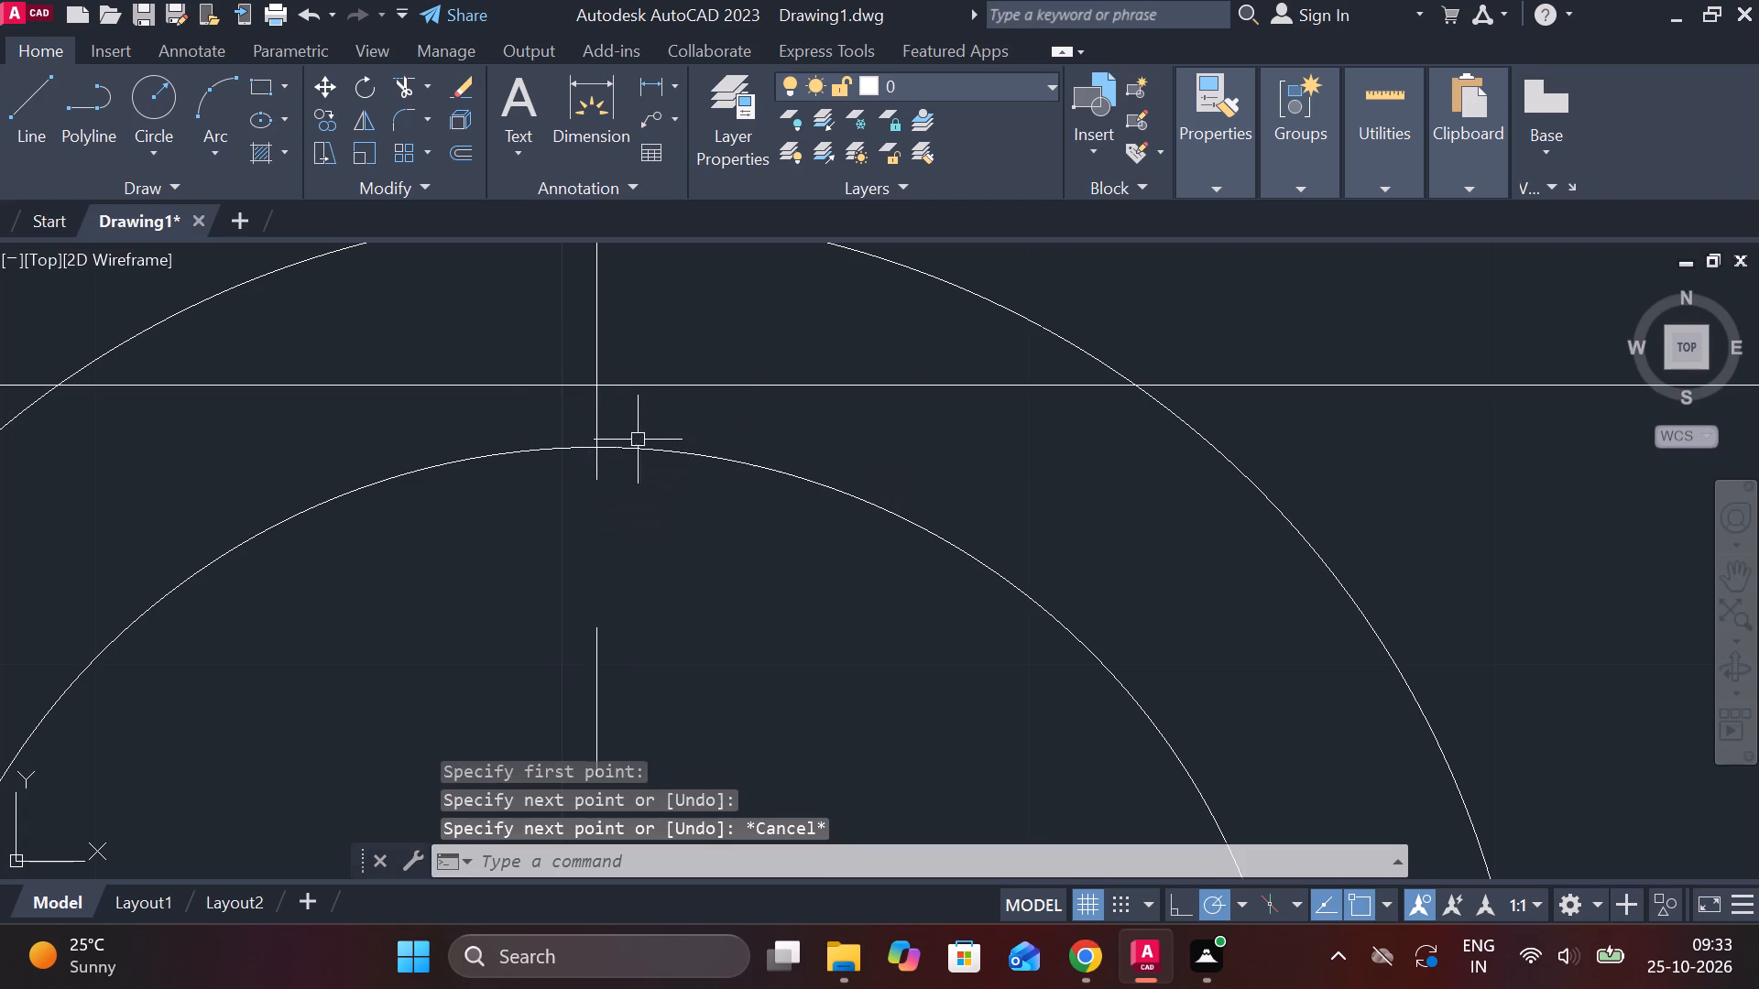
Offset the short vertical line by 2.8 to both sides to form the keyway's sides.
click(602, 409)
key(o)
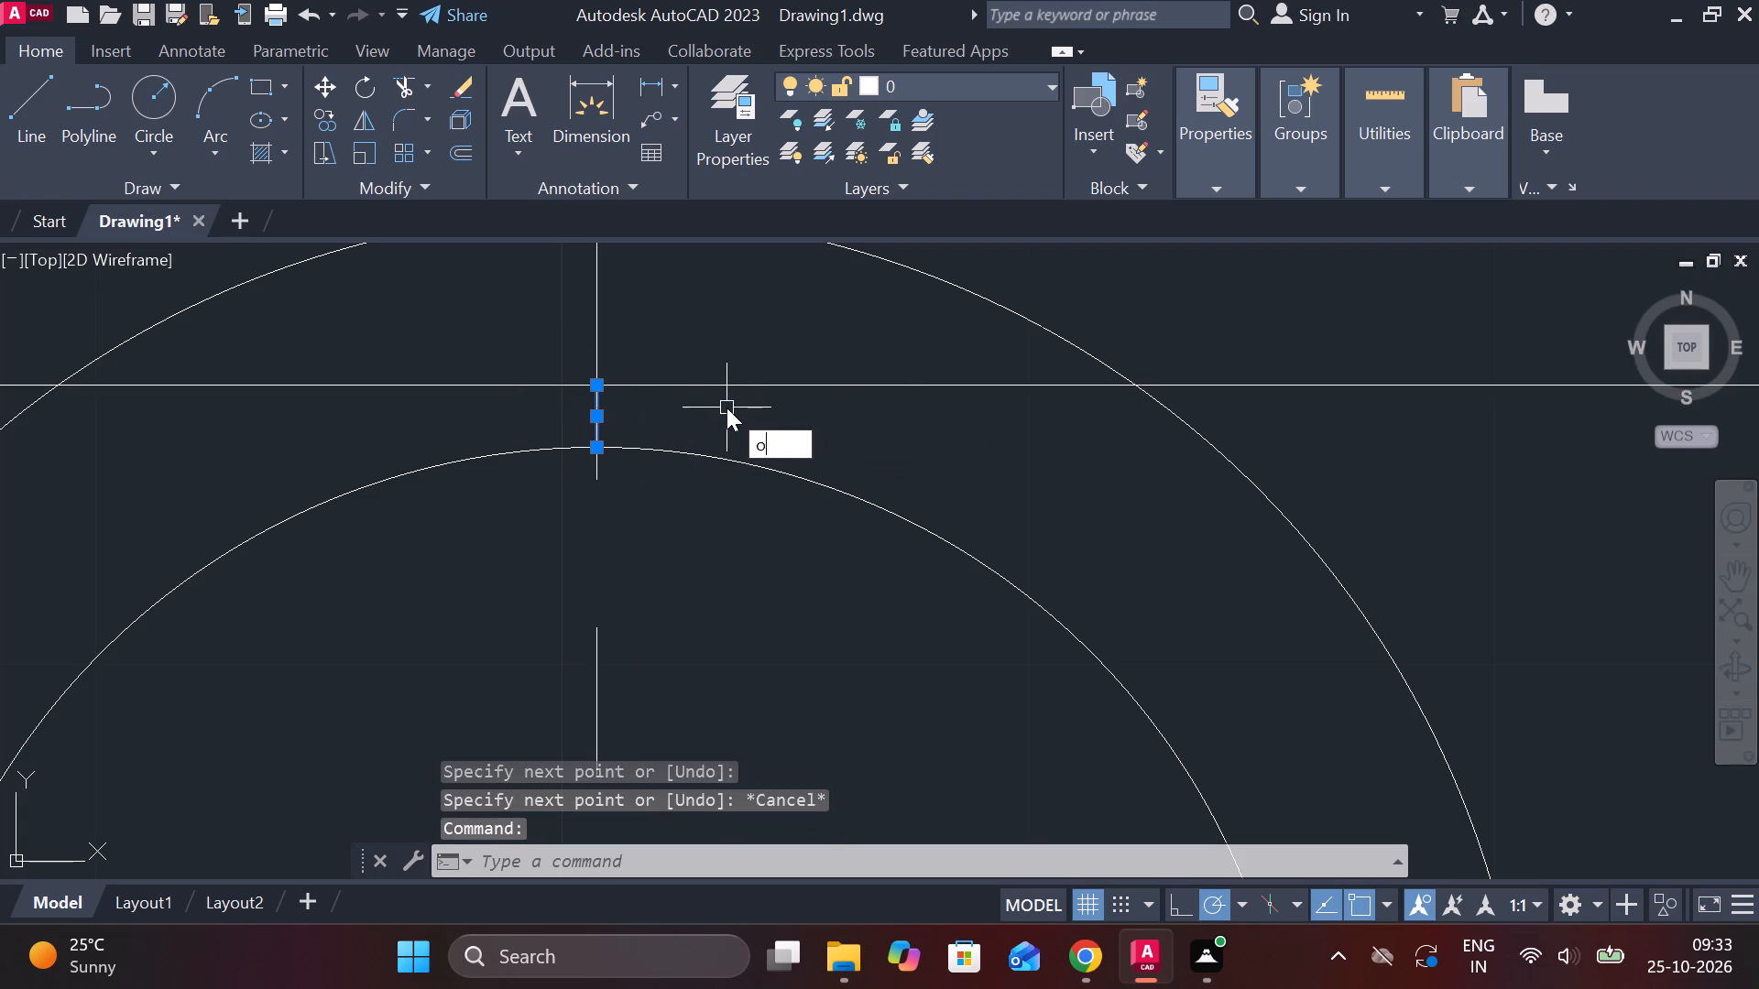
key(Return)
key(Return)
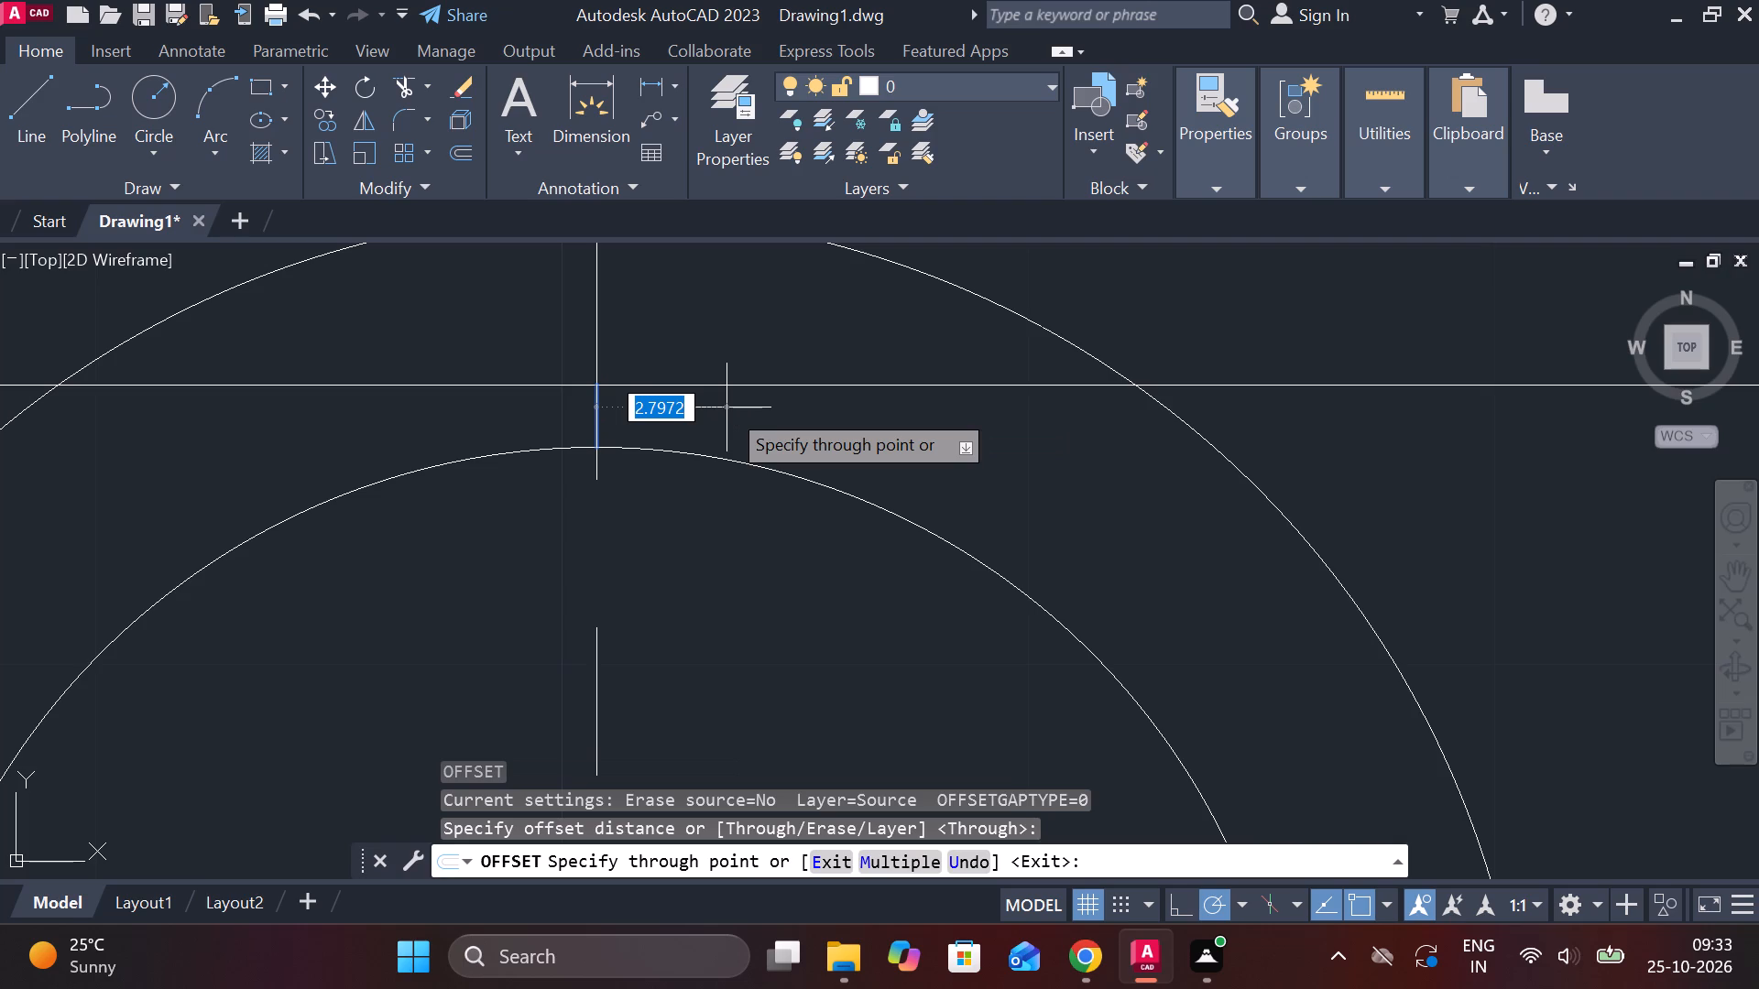
text(2.)
key(8)
key(Return)
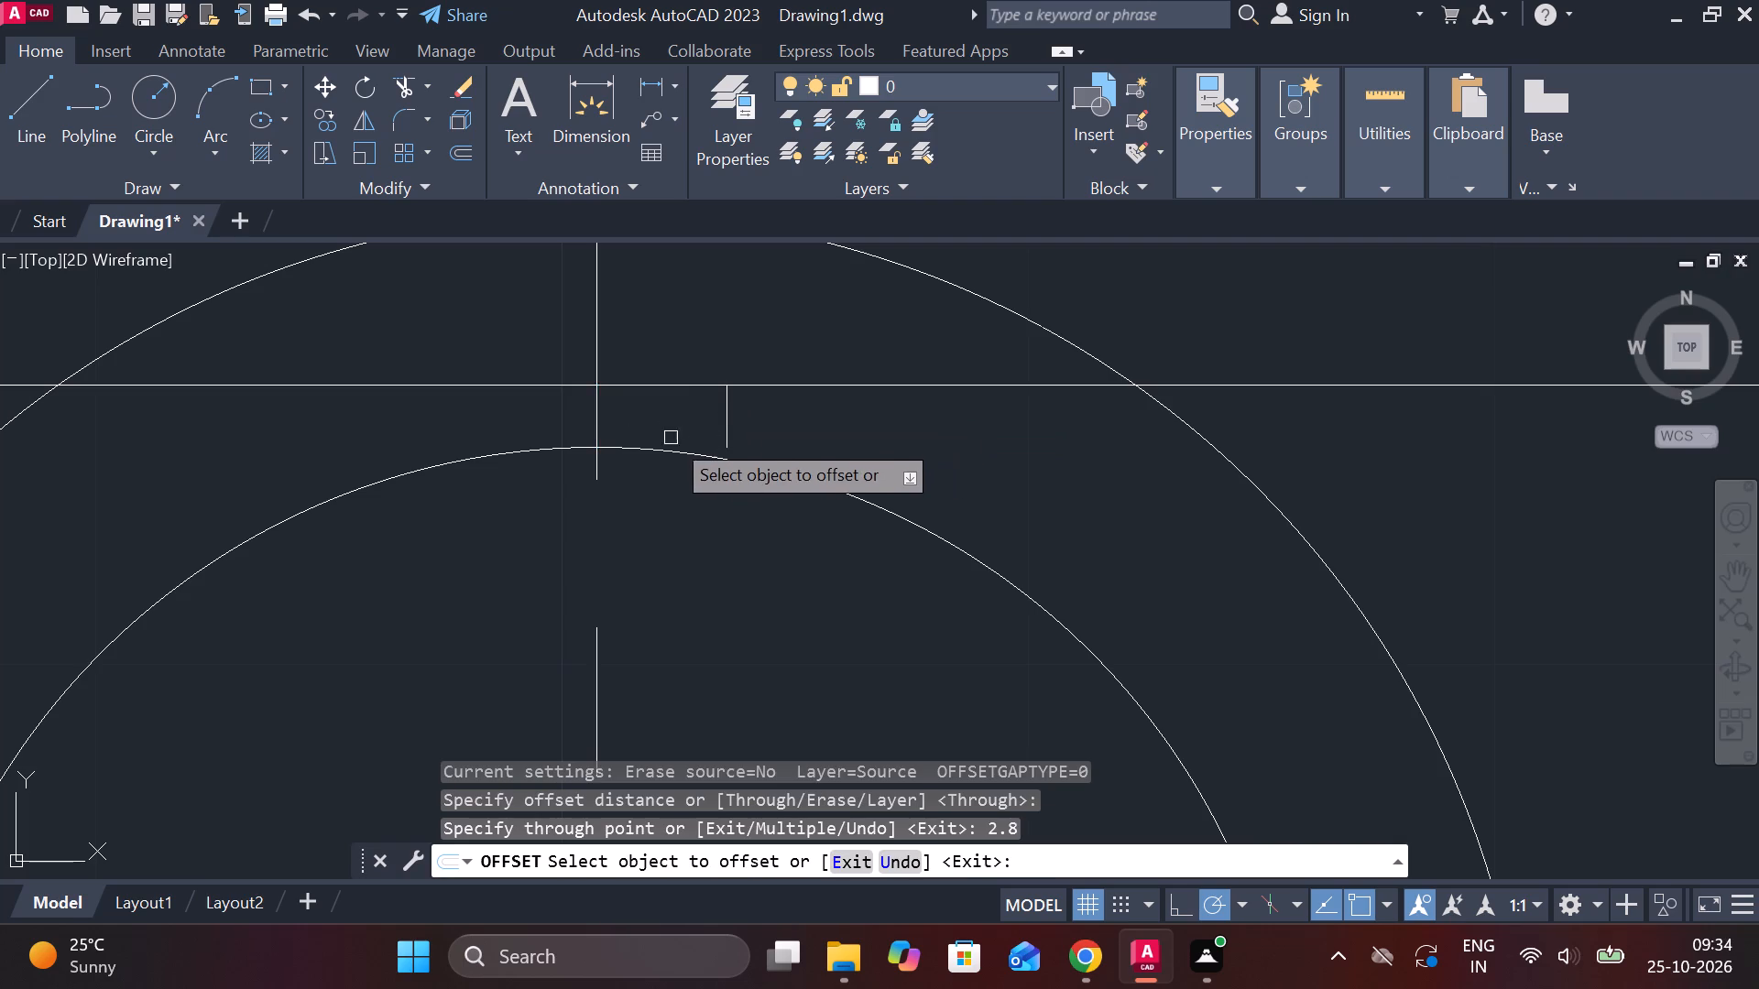
click(603, 416)
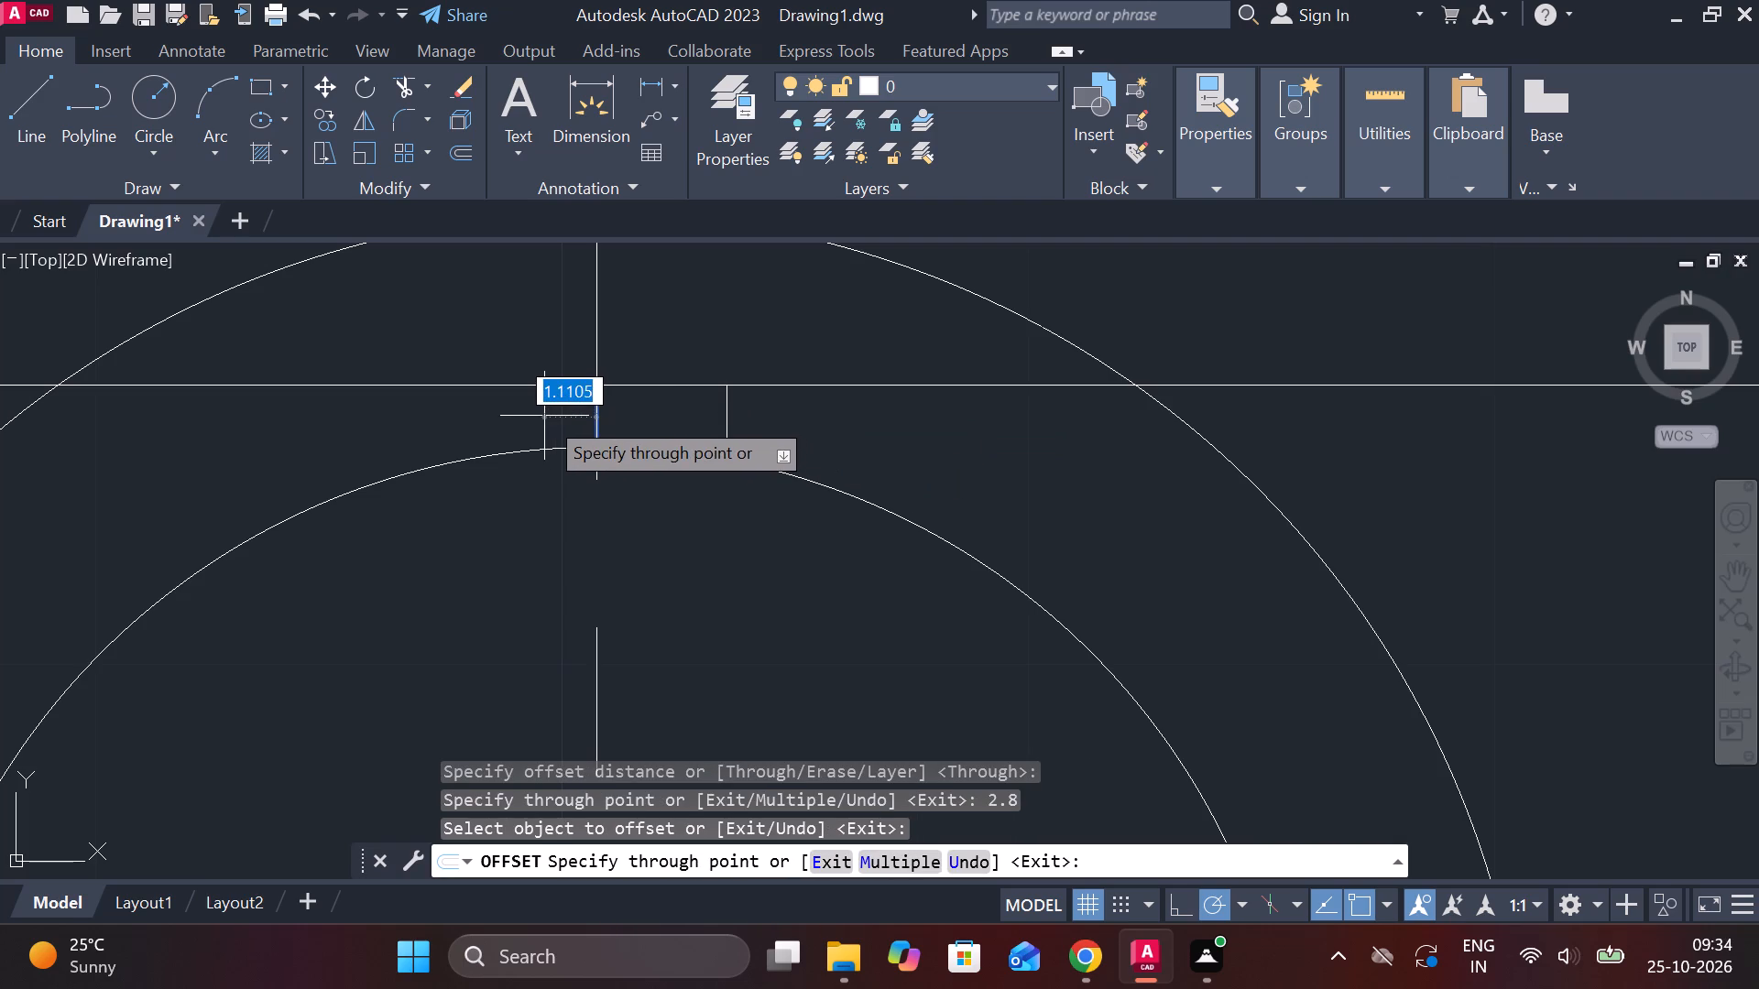
text(2.)
key(8)
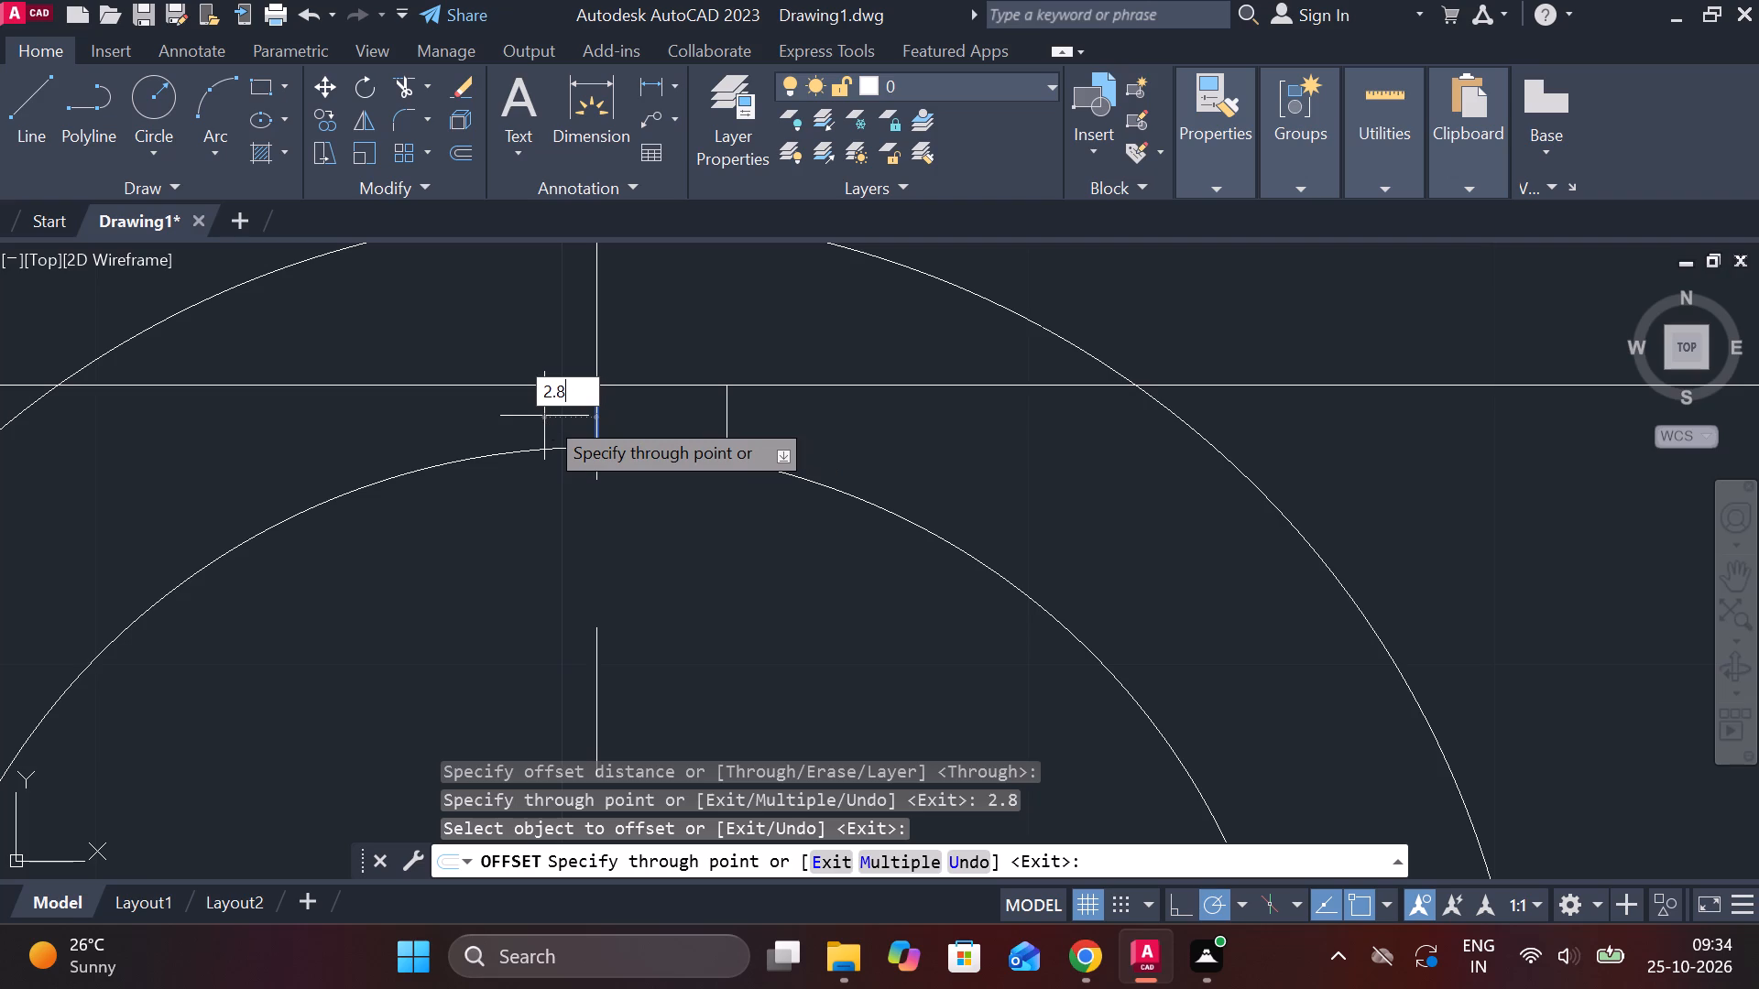
key(Return)
key(Escape)
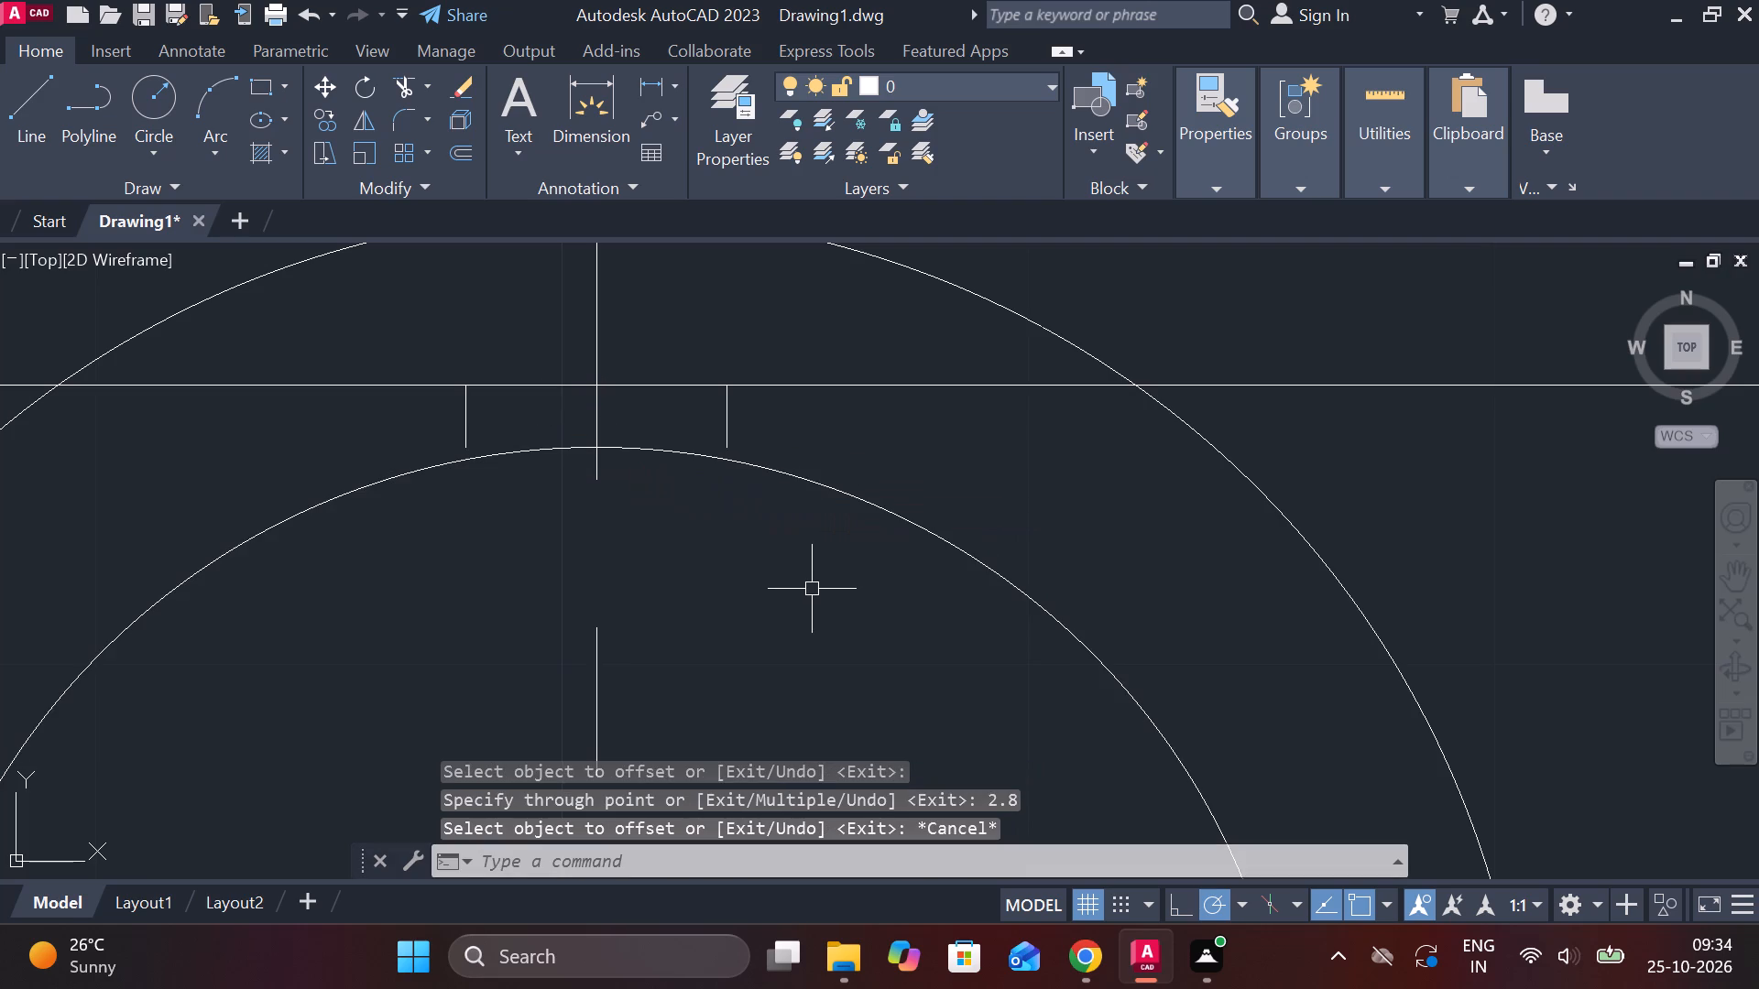
Trim the projection line between the keyway's sides and the outer circle on both sides.
text(tr)
key(space)
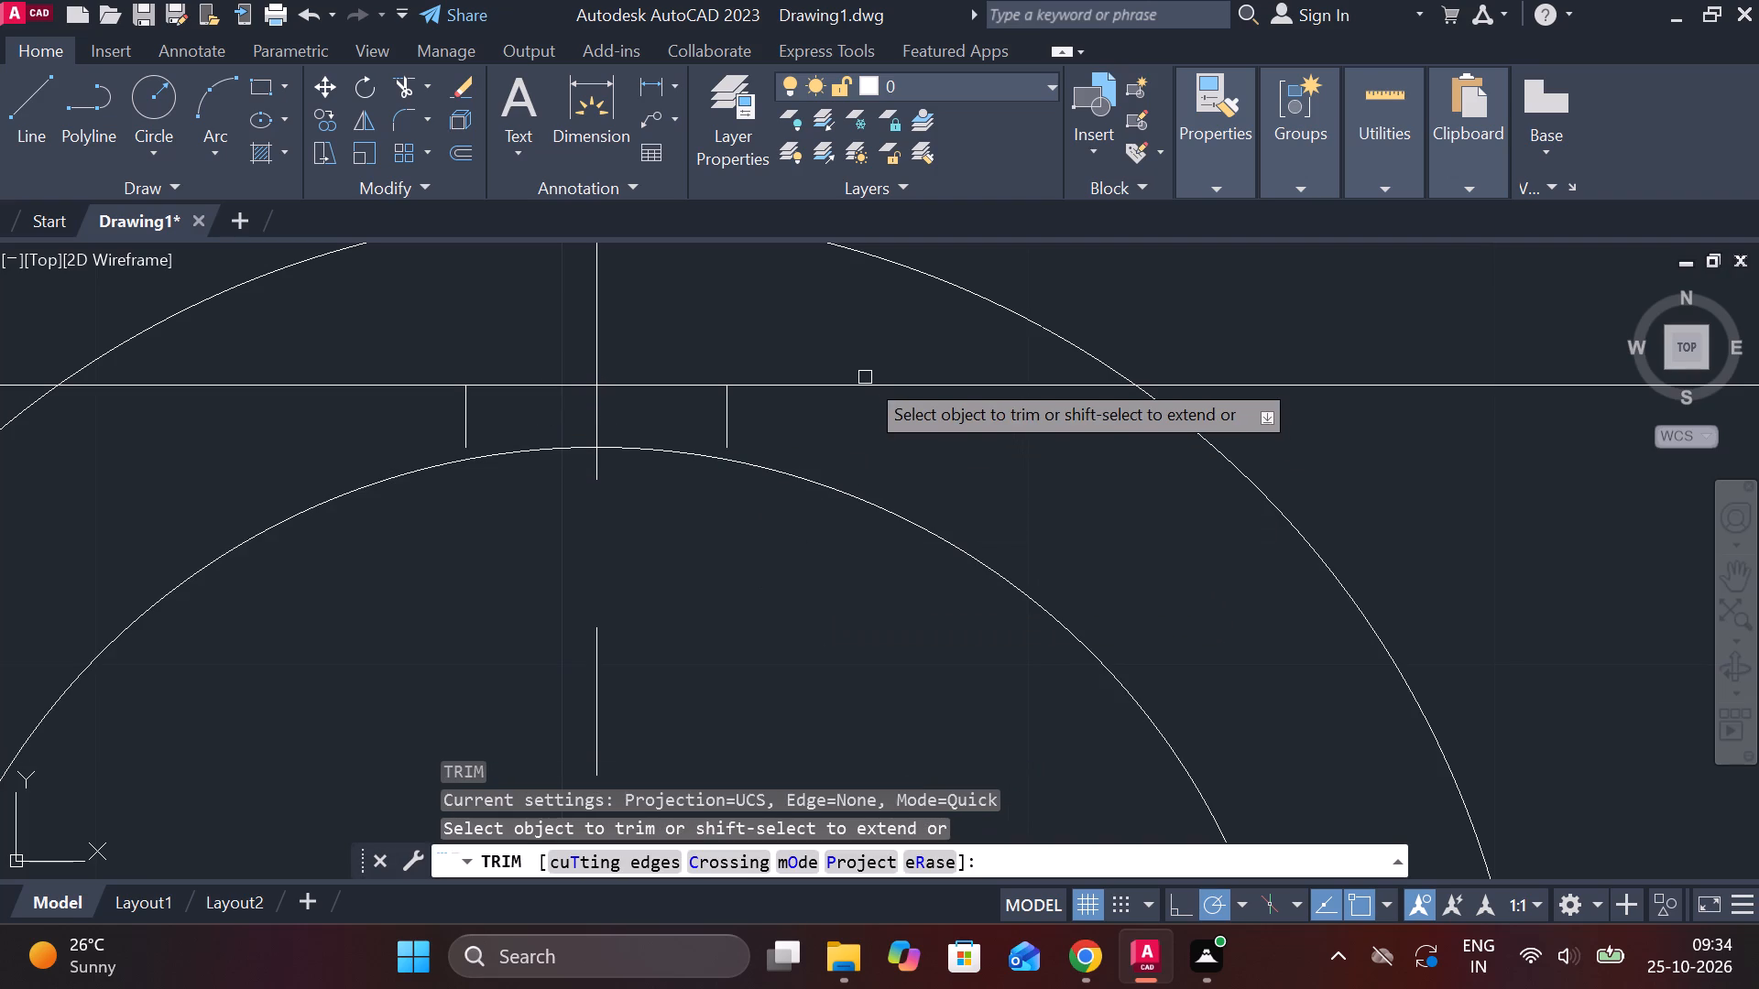
click(396, 386)
click(791, 384)
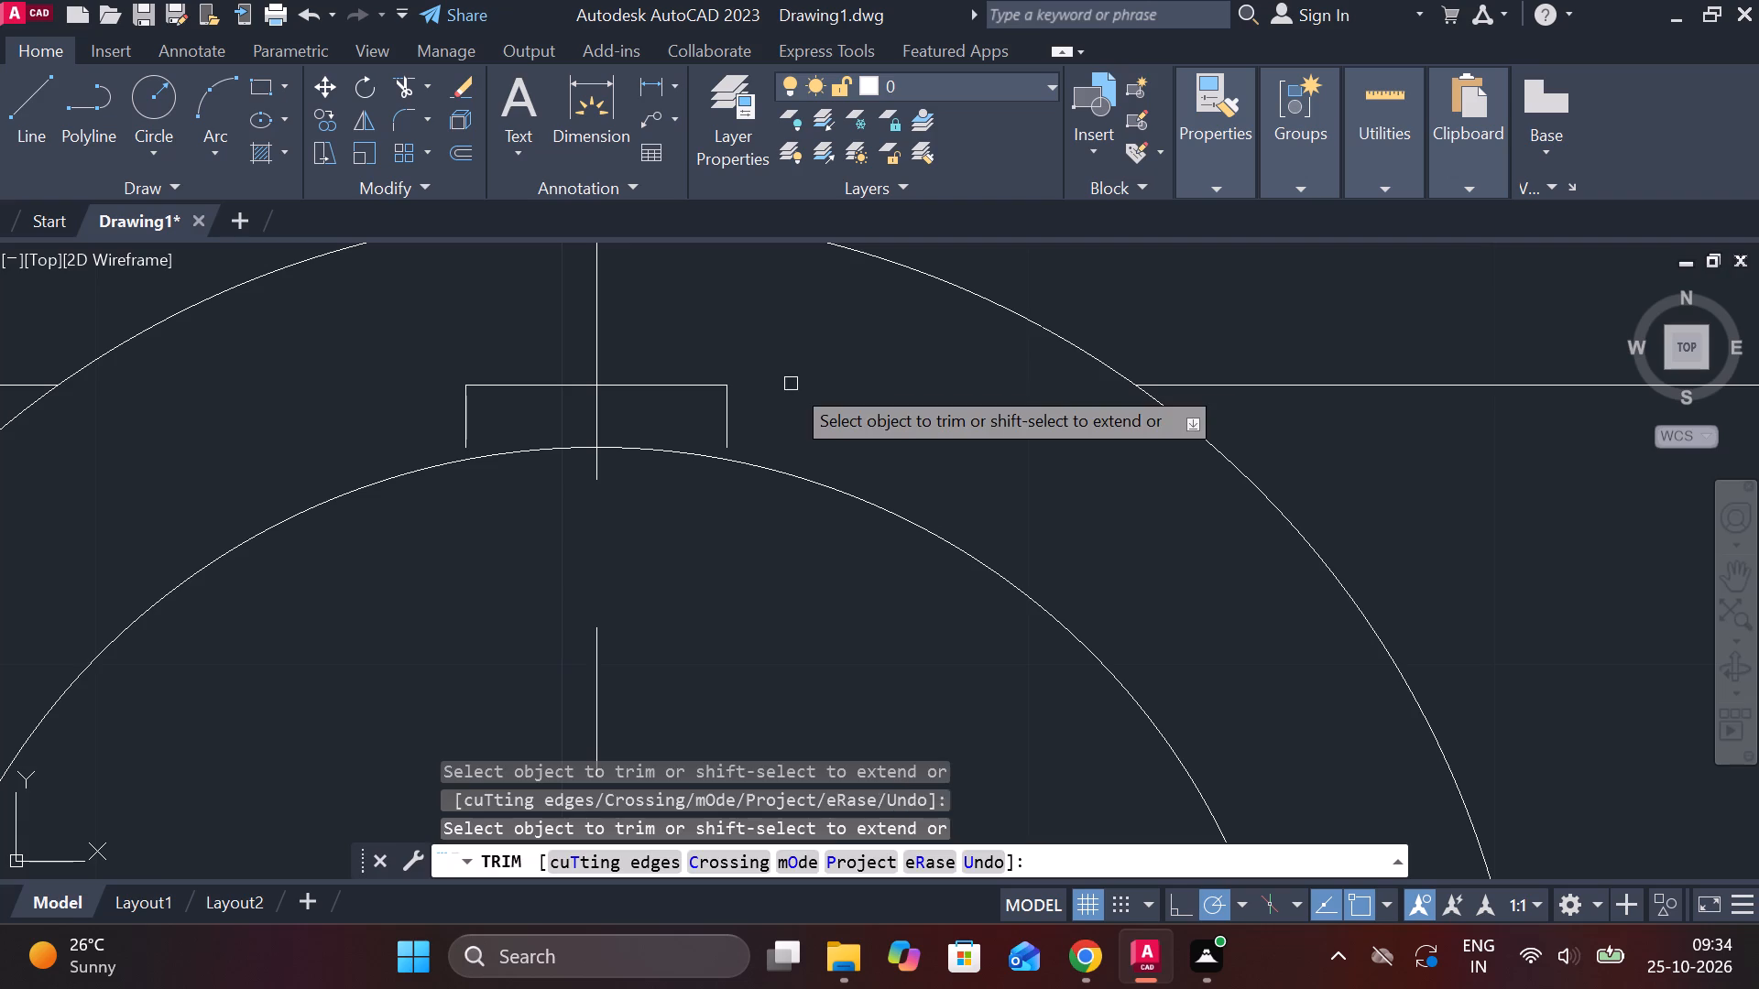
key(Escape)
Extend both vertical sides of the keyway down to the inner circle.
text(ex)
key(space)
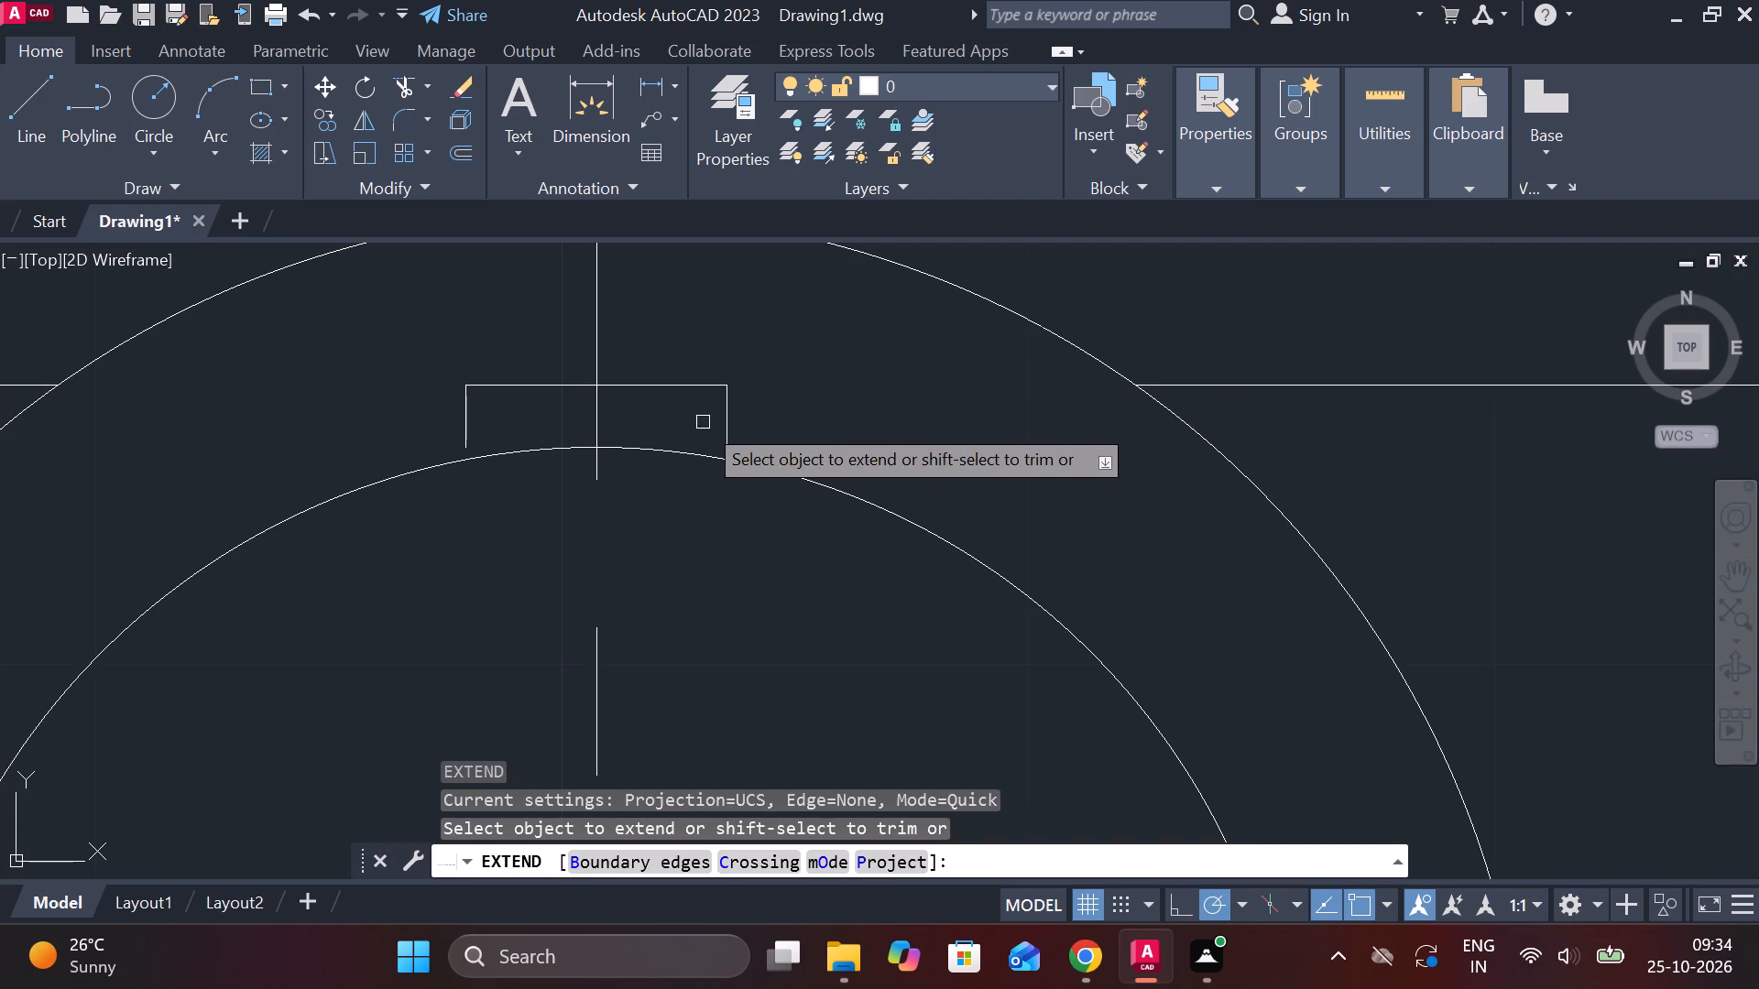
click(729, 418)
click(463, 429)
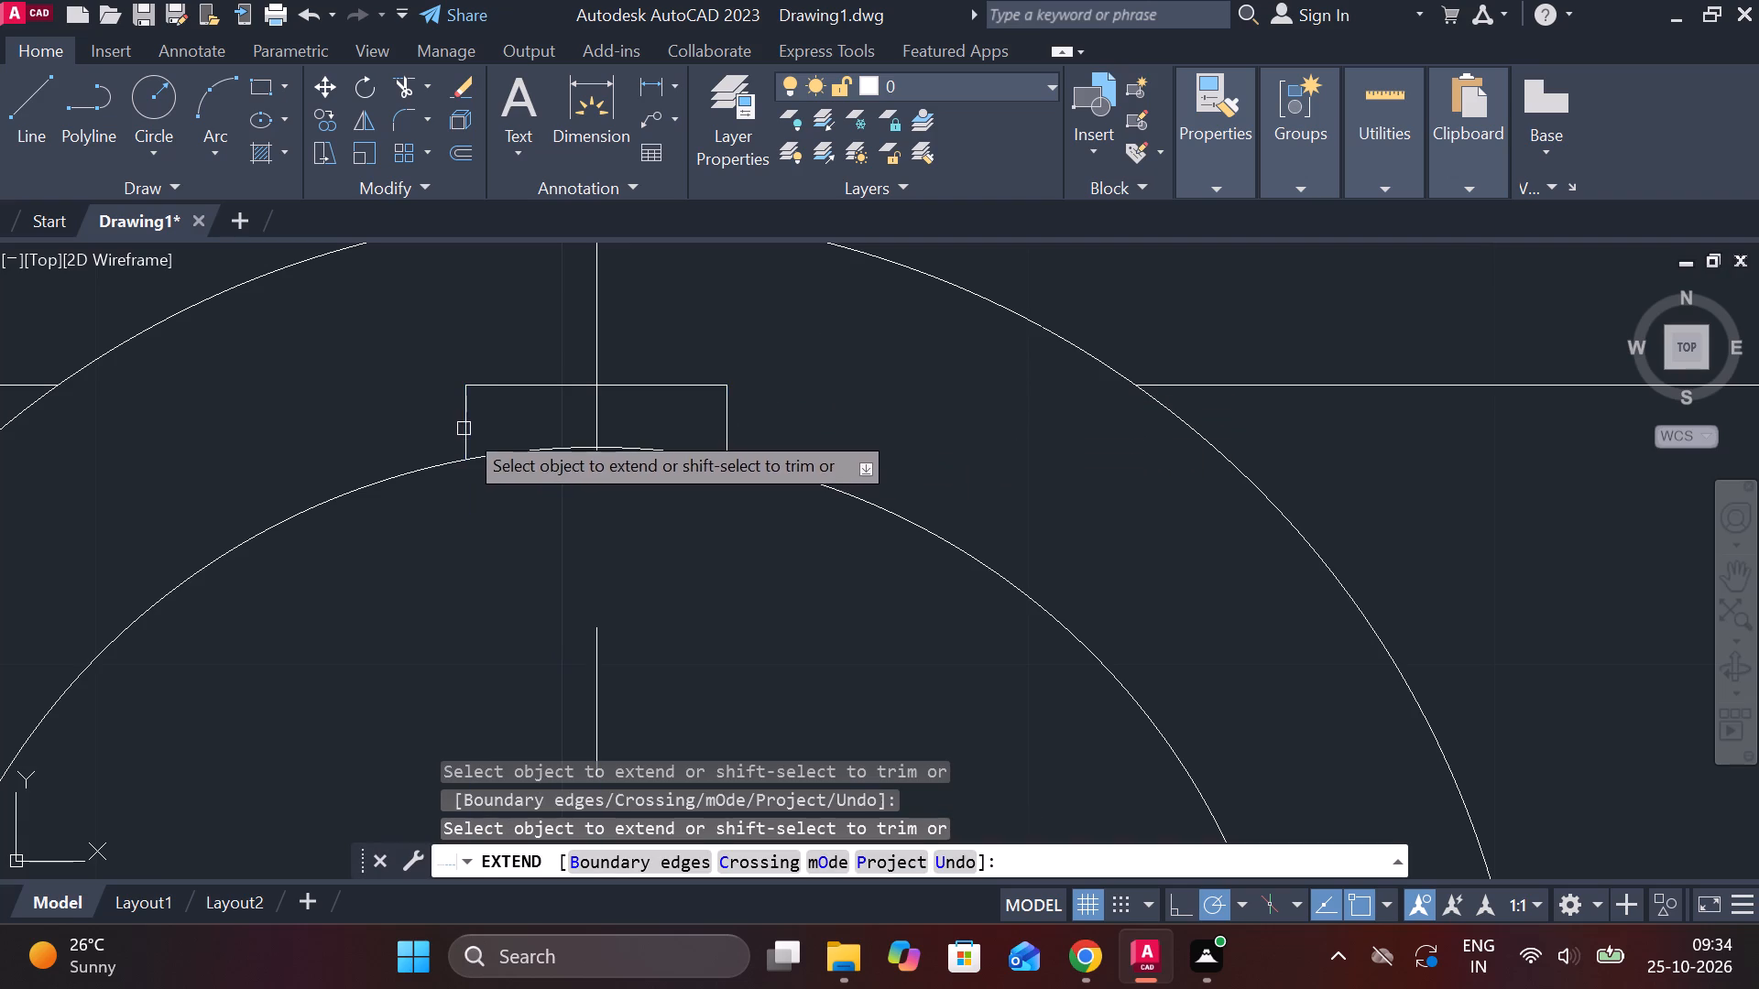
key(Escape)
Trim the inner circle's arc between the keyway's two sides on both halves of the centre line.
text(tr)
key(space)
click(669, 449)
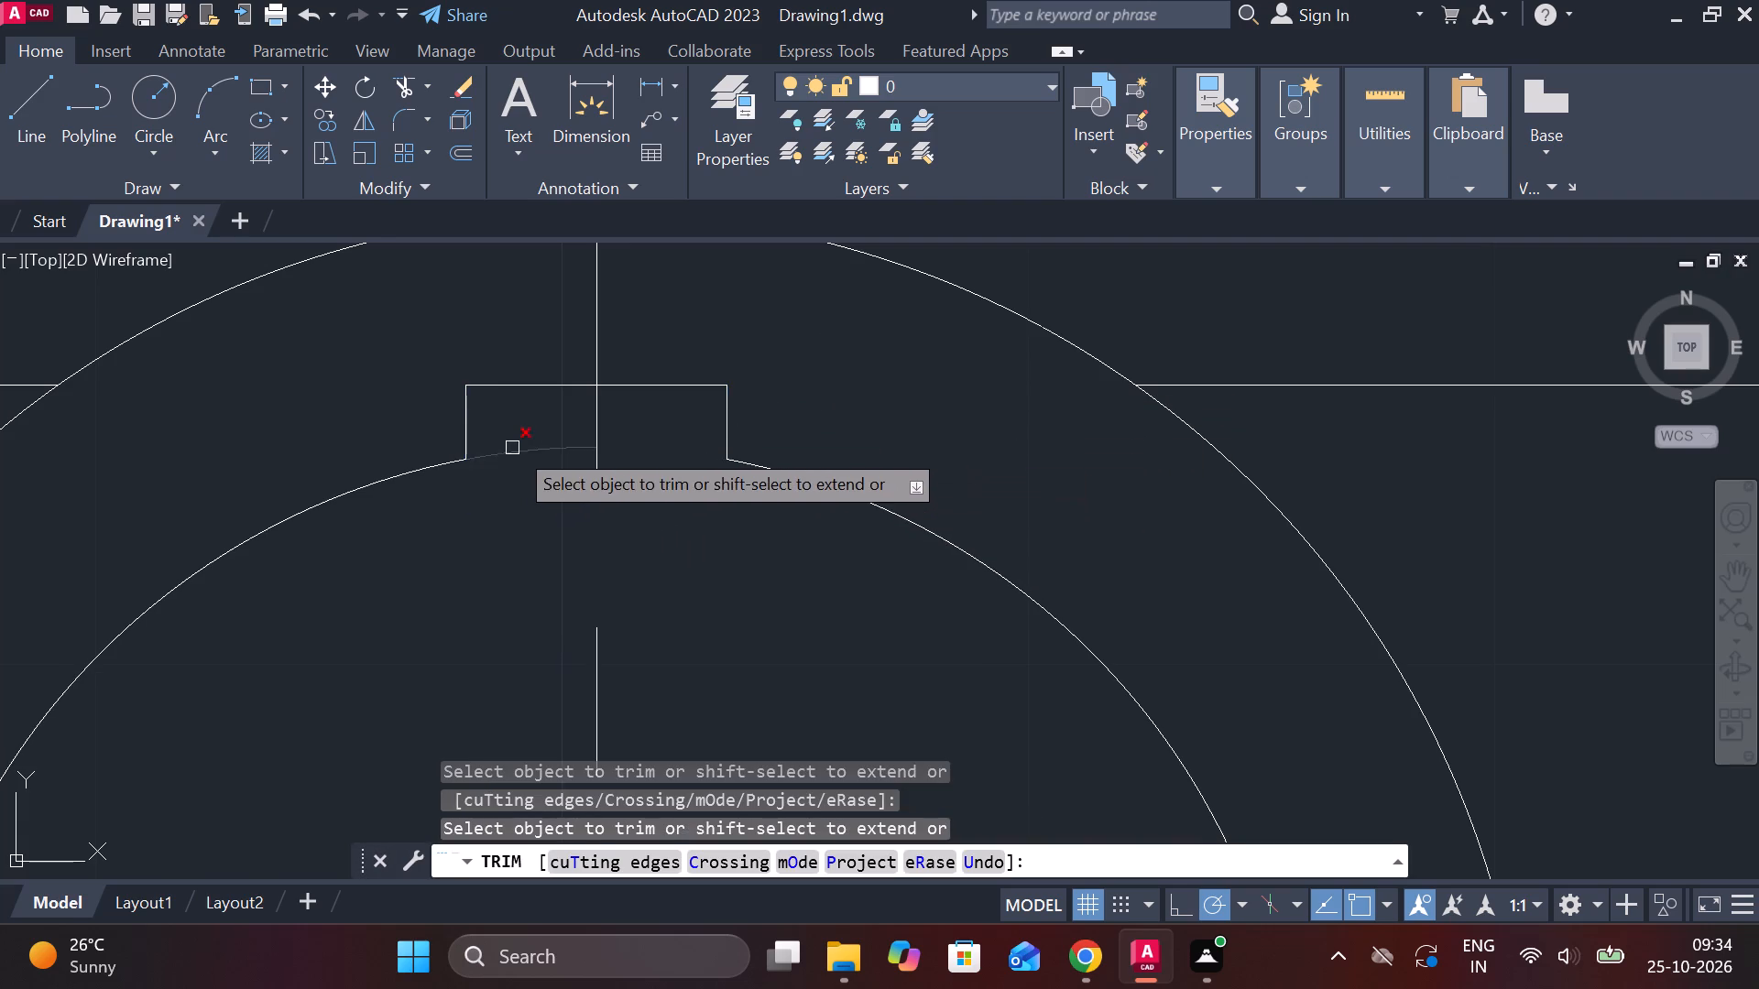
click(518, 444)
click(519, 474)
scroll(548, 482, down, 3)
key(Escape)
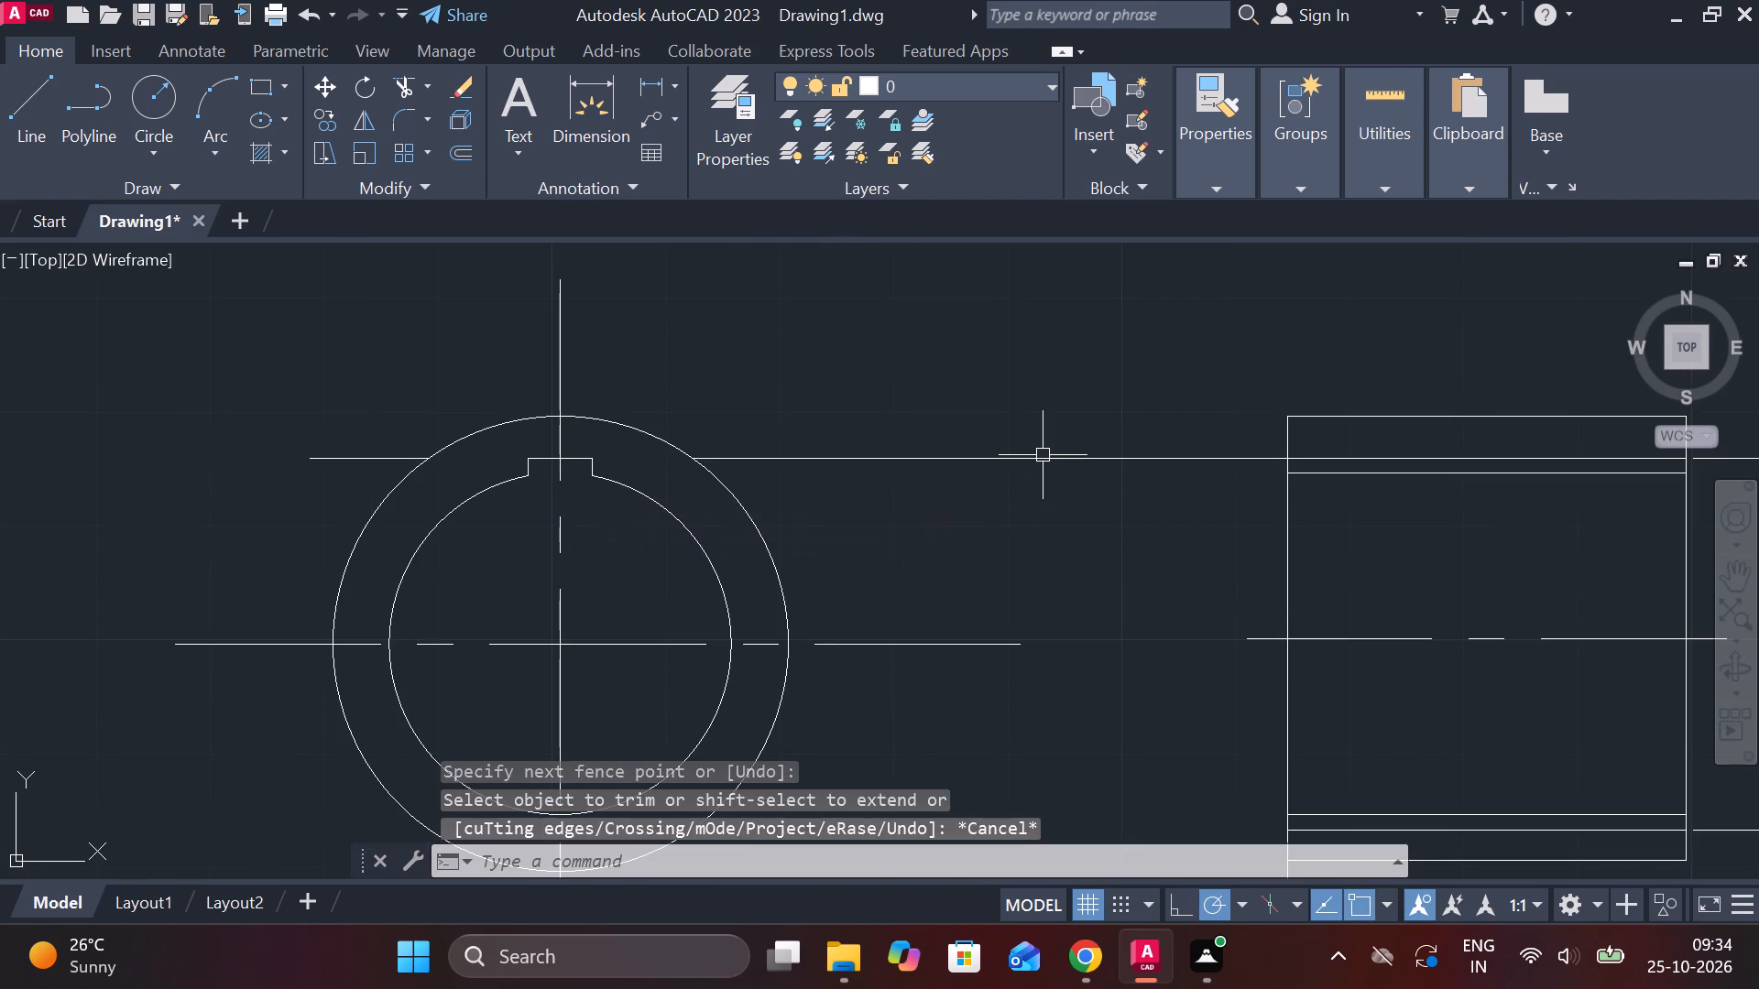
Erase the two leftover projection line pieces outside the front view's outer circle.
click(1043, 455)
click(333, 463)
text(e)
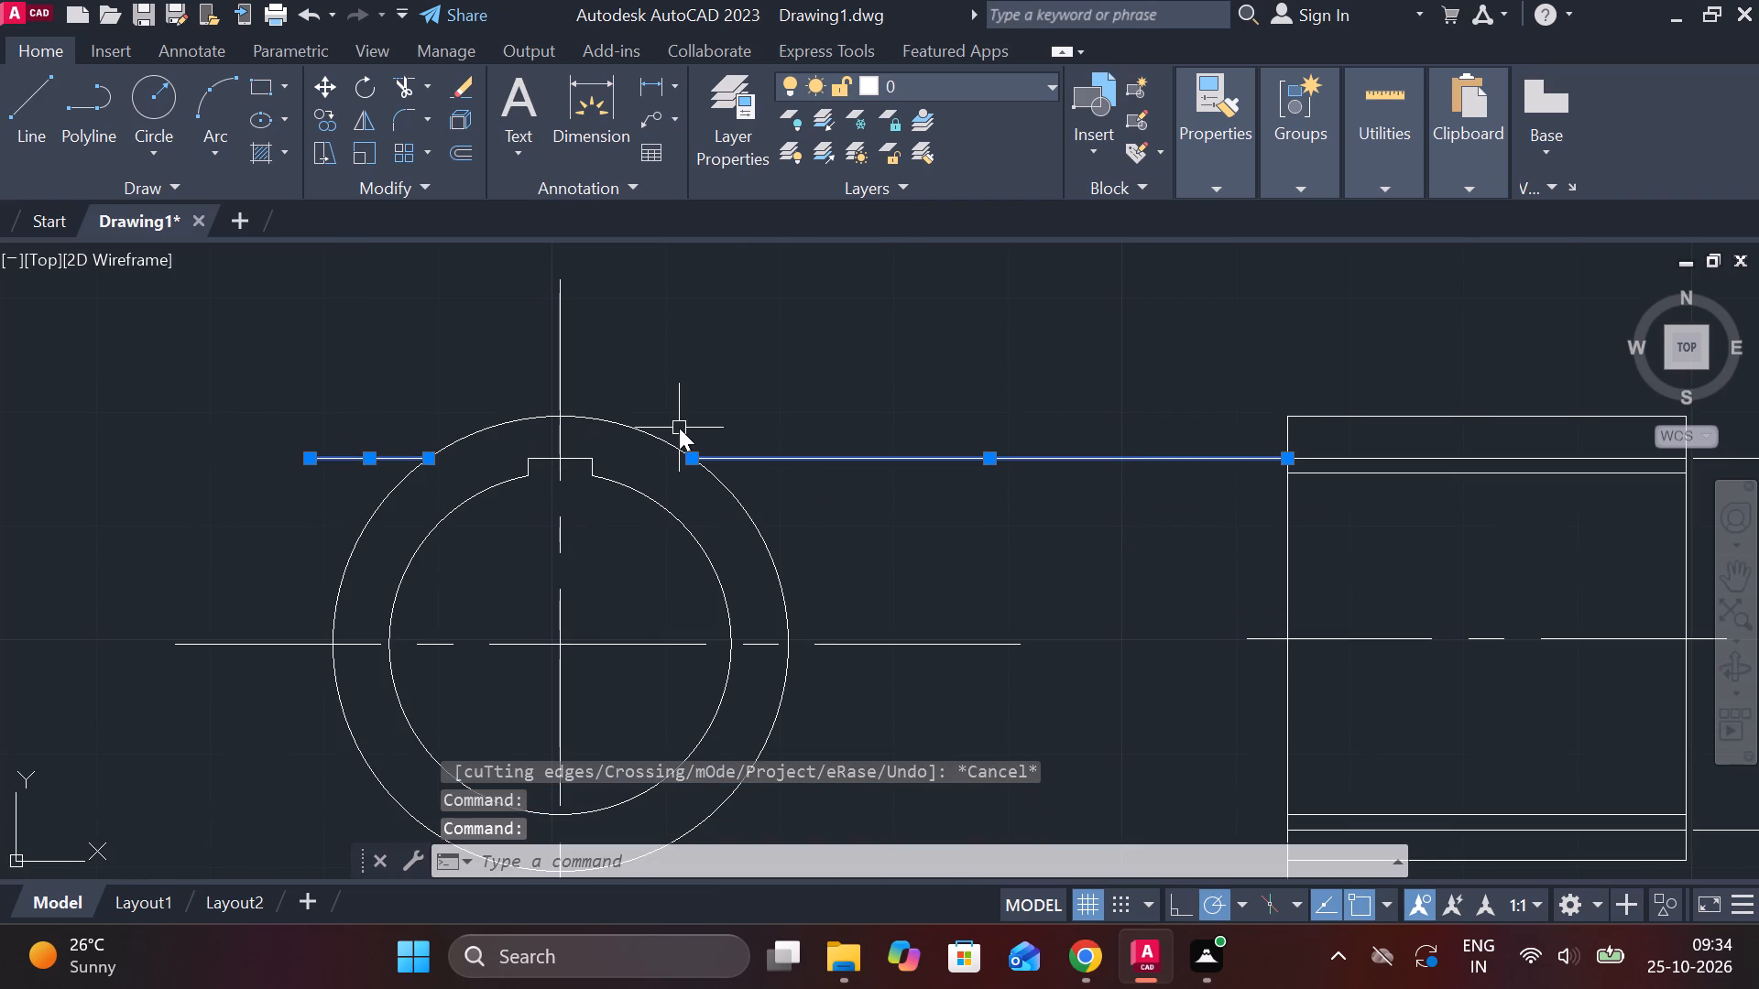
key(space)
Draw a line tangent to the outer circle's right side down to the base's upper right corner.
scroll(763, 363, down, 1)
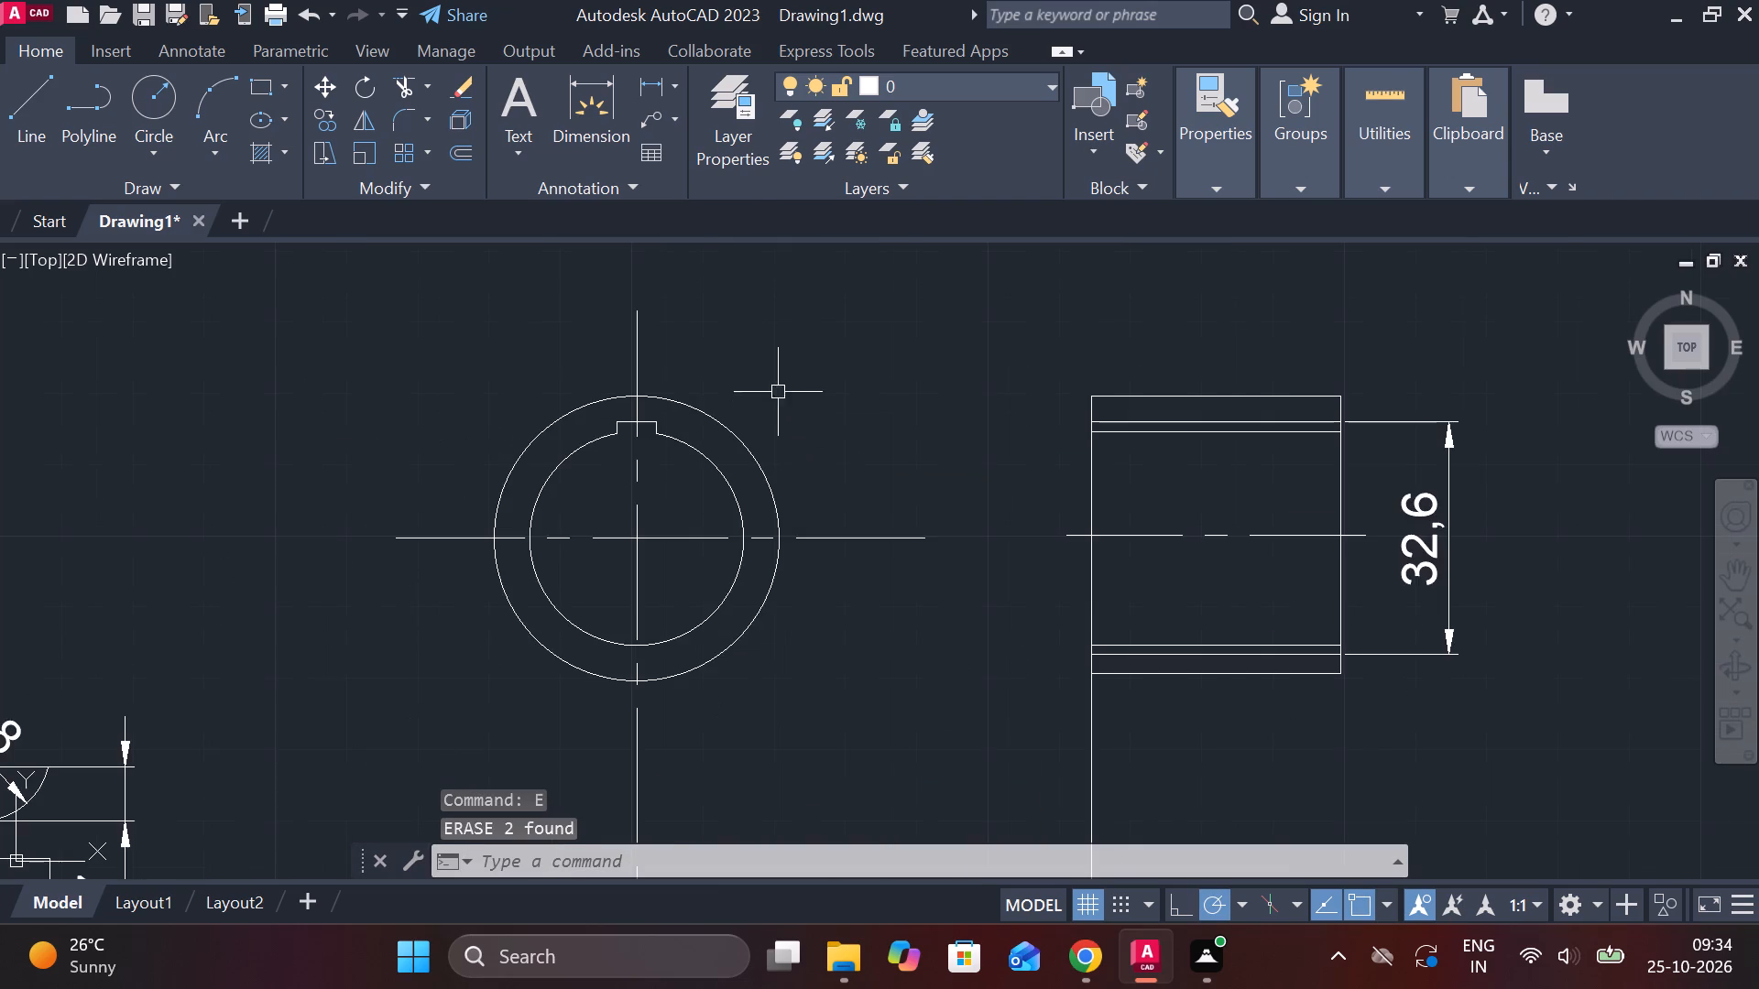
scroll(825, 467, down, 1)
middle_drag(818, 639, 818, 560)
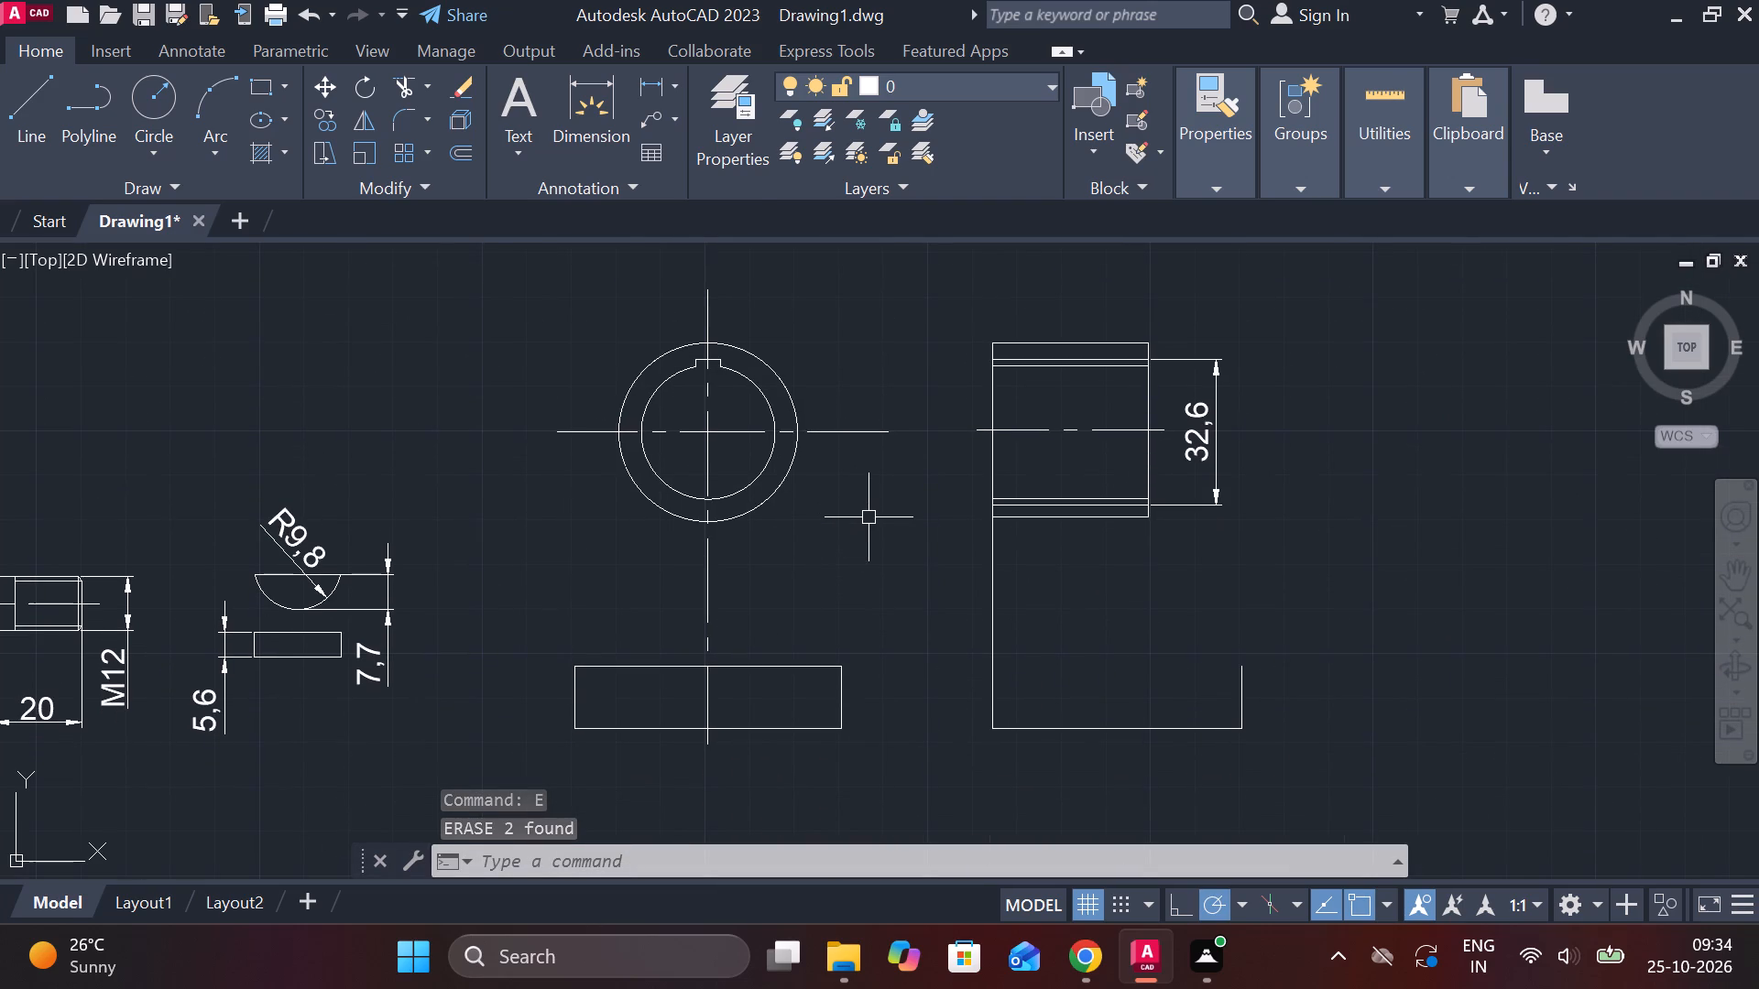
key(l)
key(Return)
key(t)
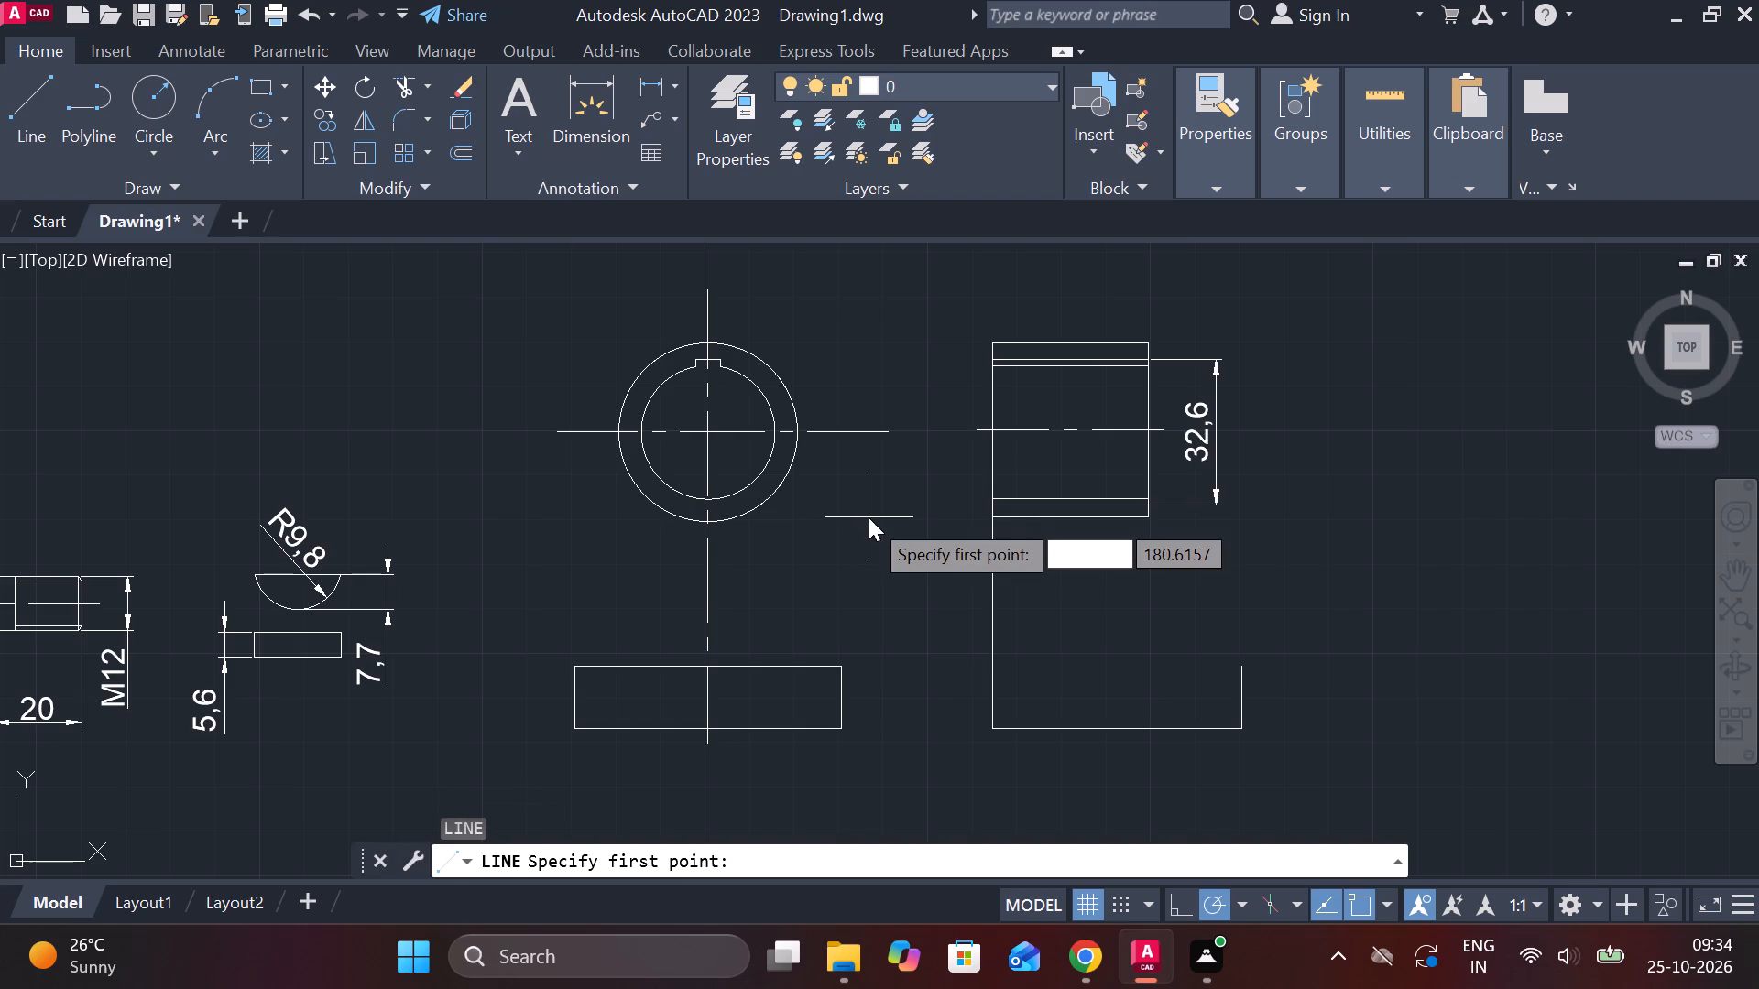
text(an)
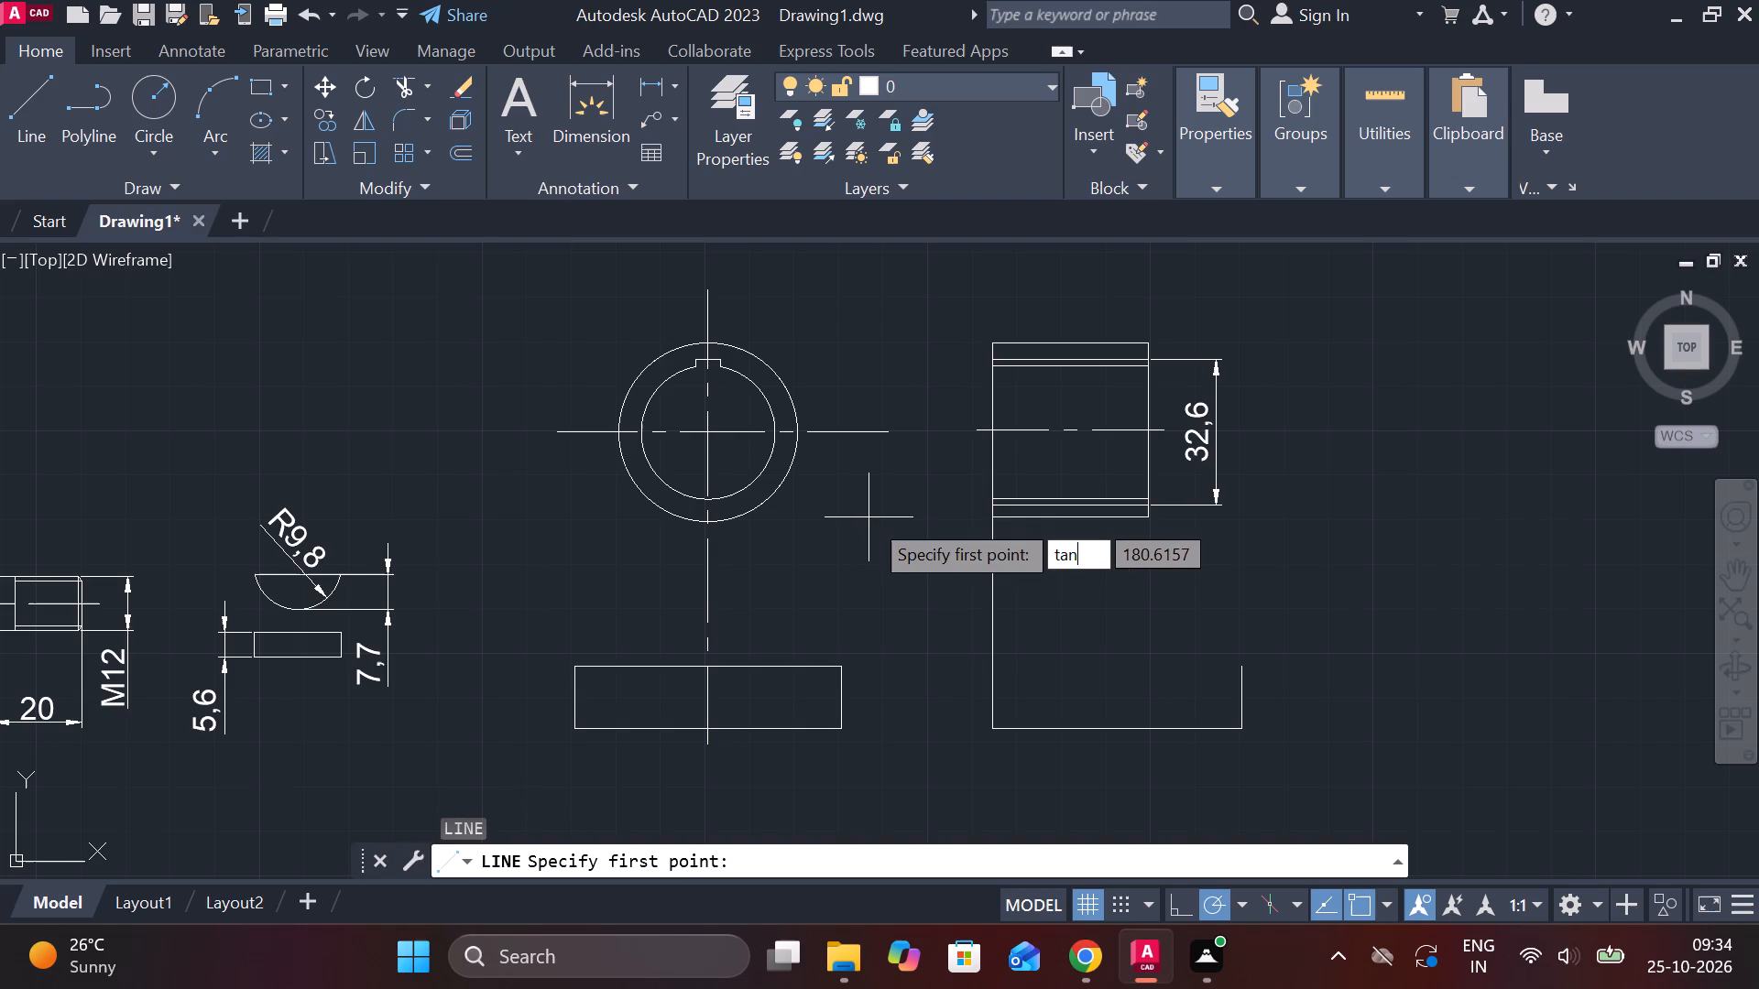
key(Return)
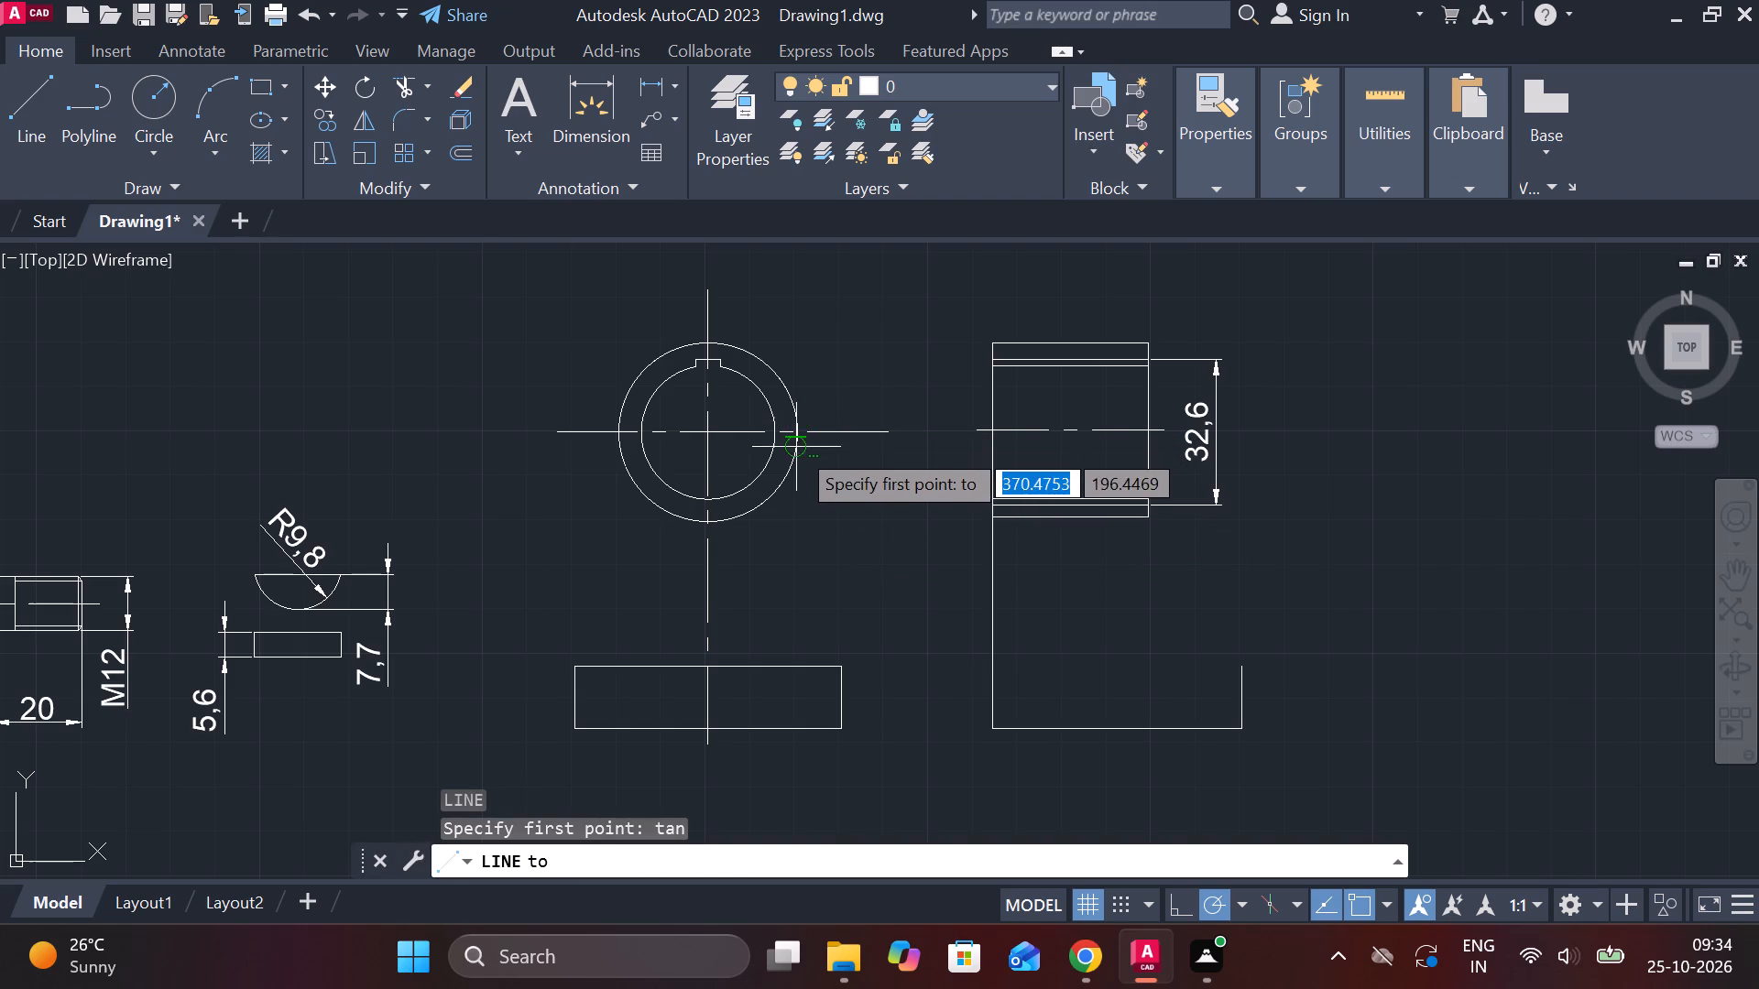
click(794, 440)
click(837, 668)
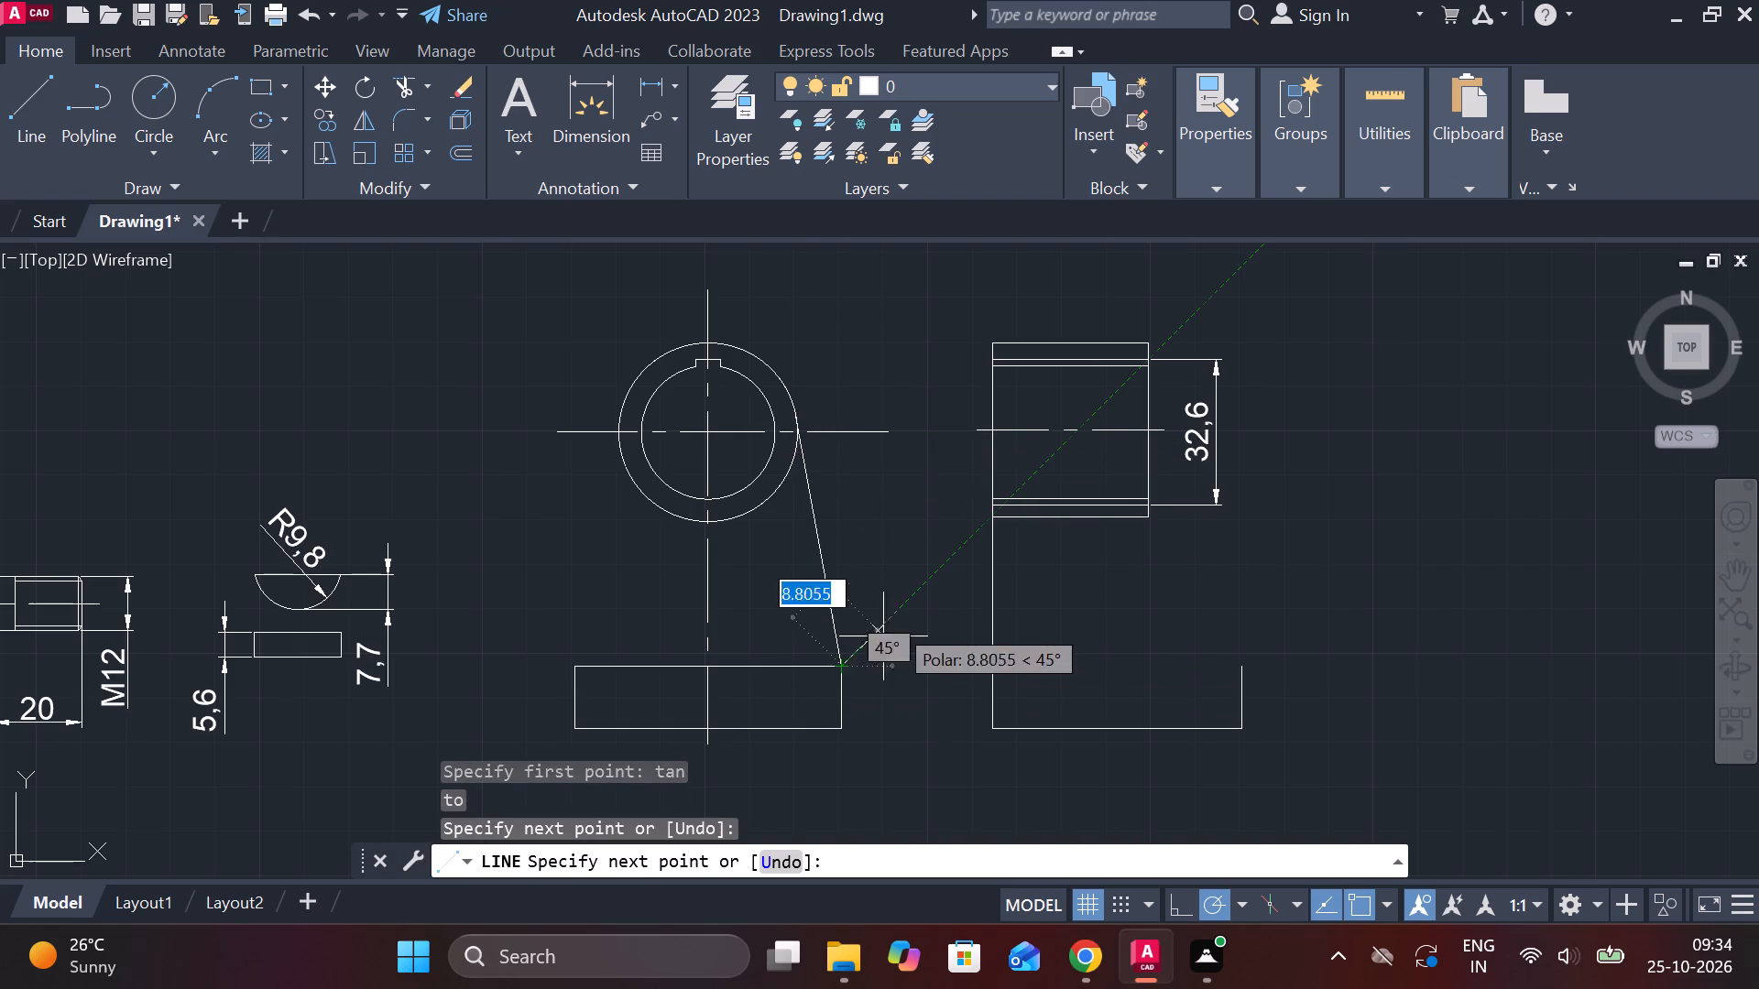
key(Escape)
Draw a line tangent to the outer circle's left side down to the base's upper left corner.
key(l)
key(Return)
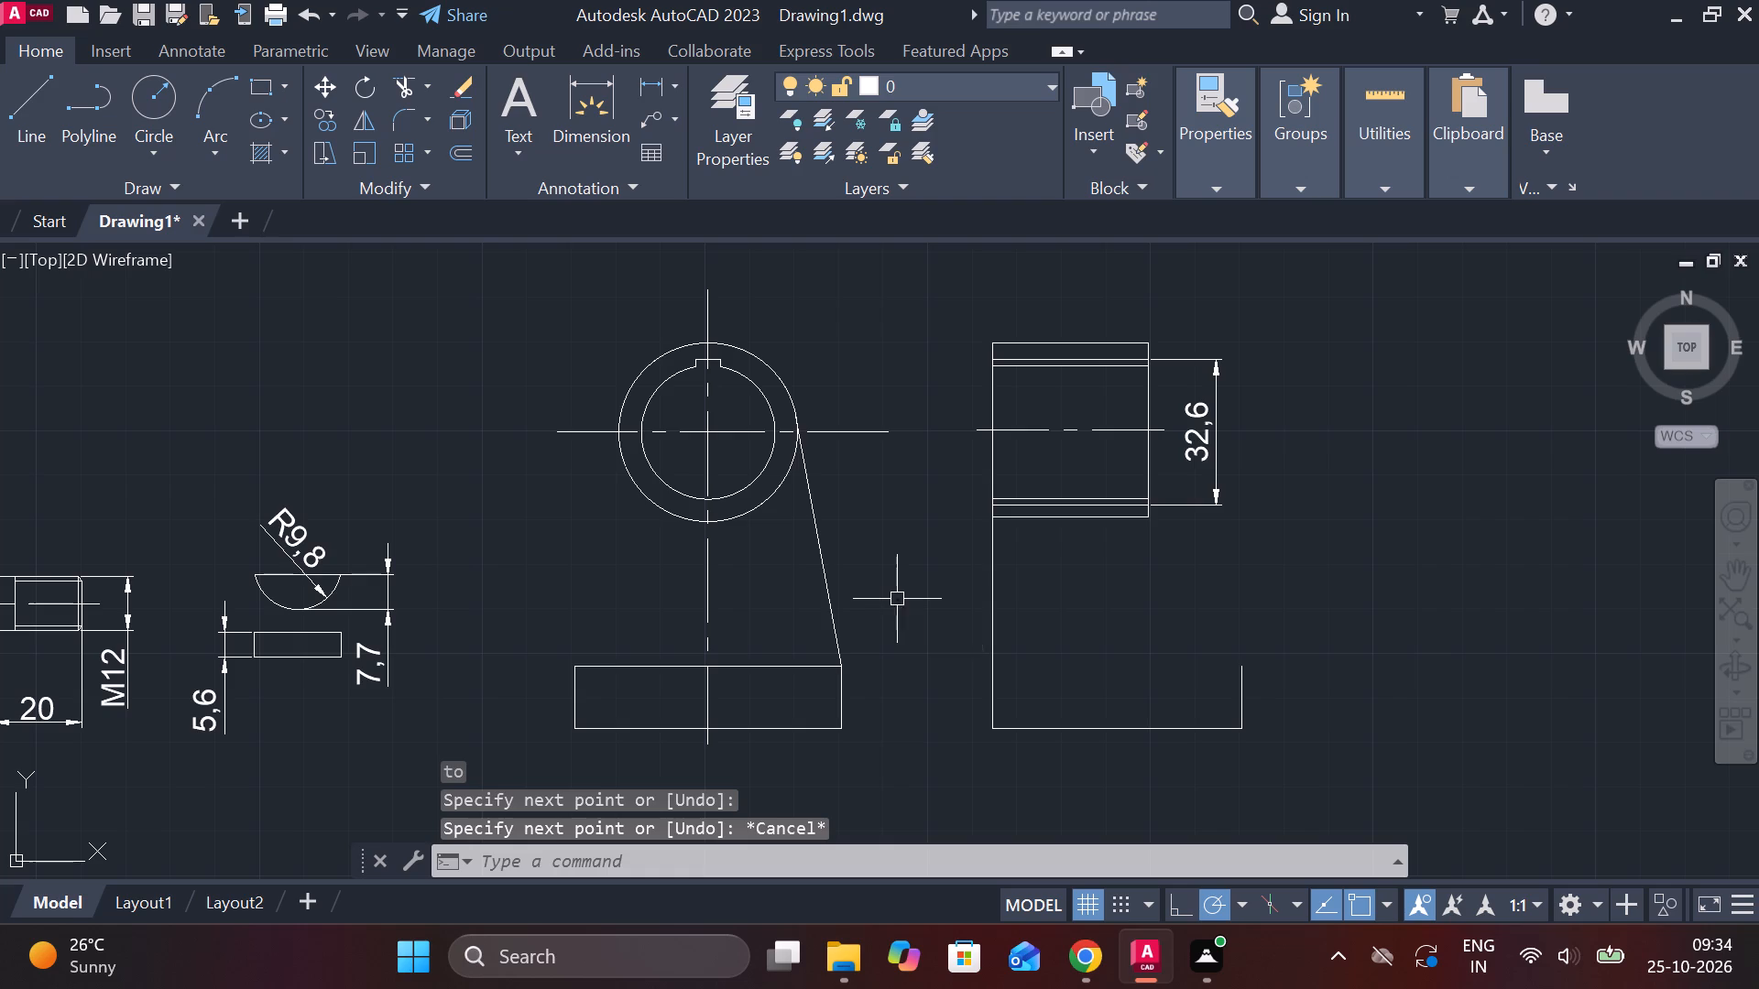
text(tab)
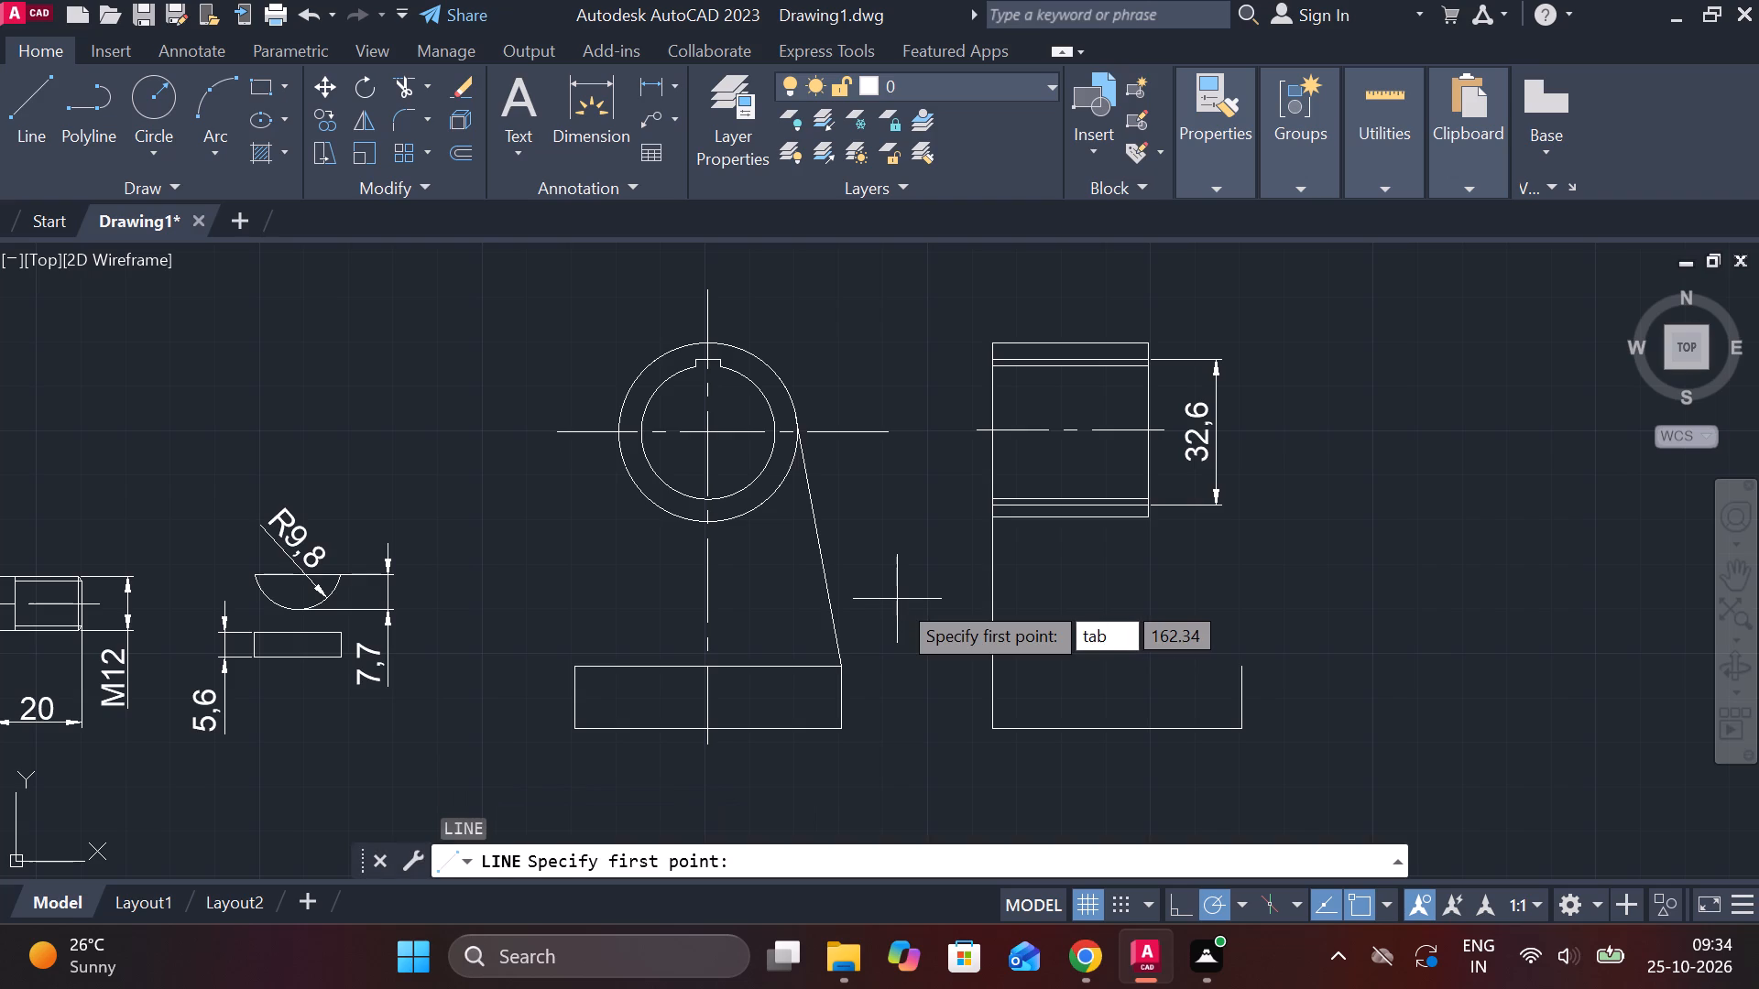
key(BackSpace)
key(n)
key(Return)
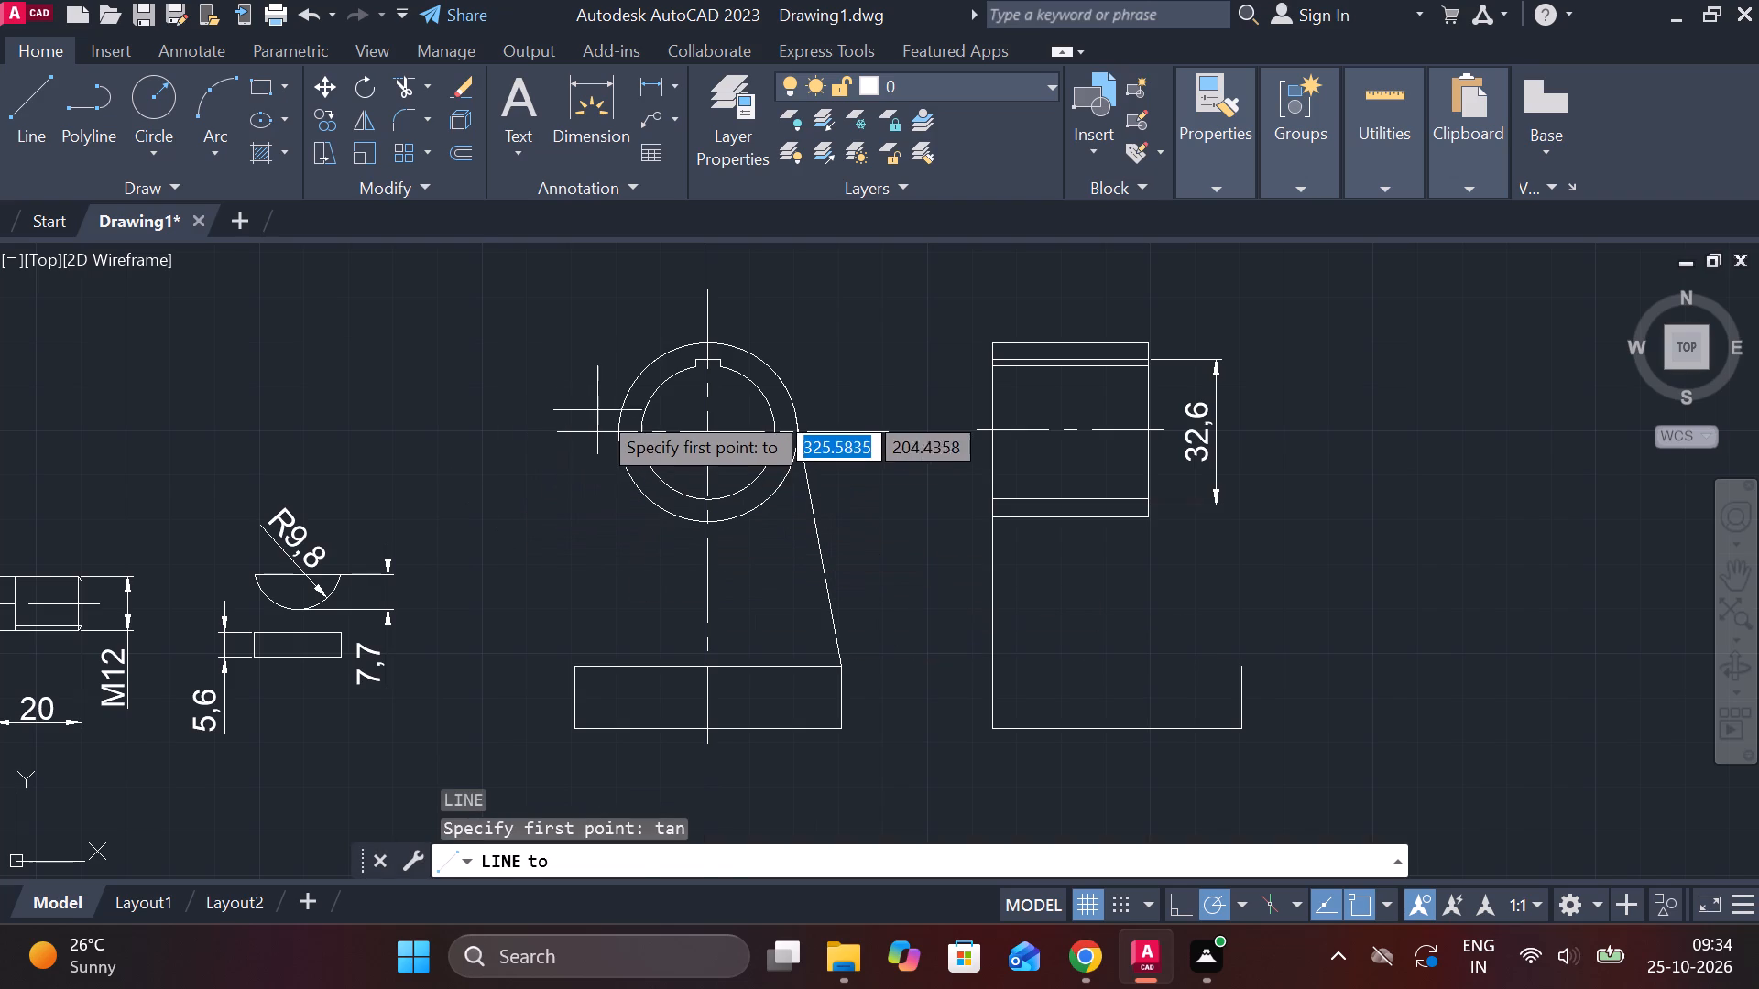
click(598, 408)
click(574, 668)
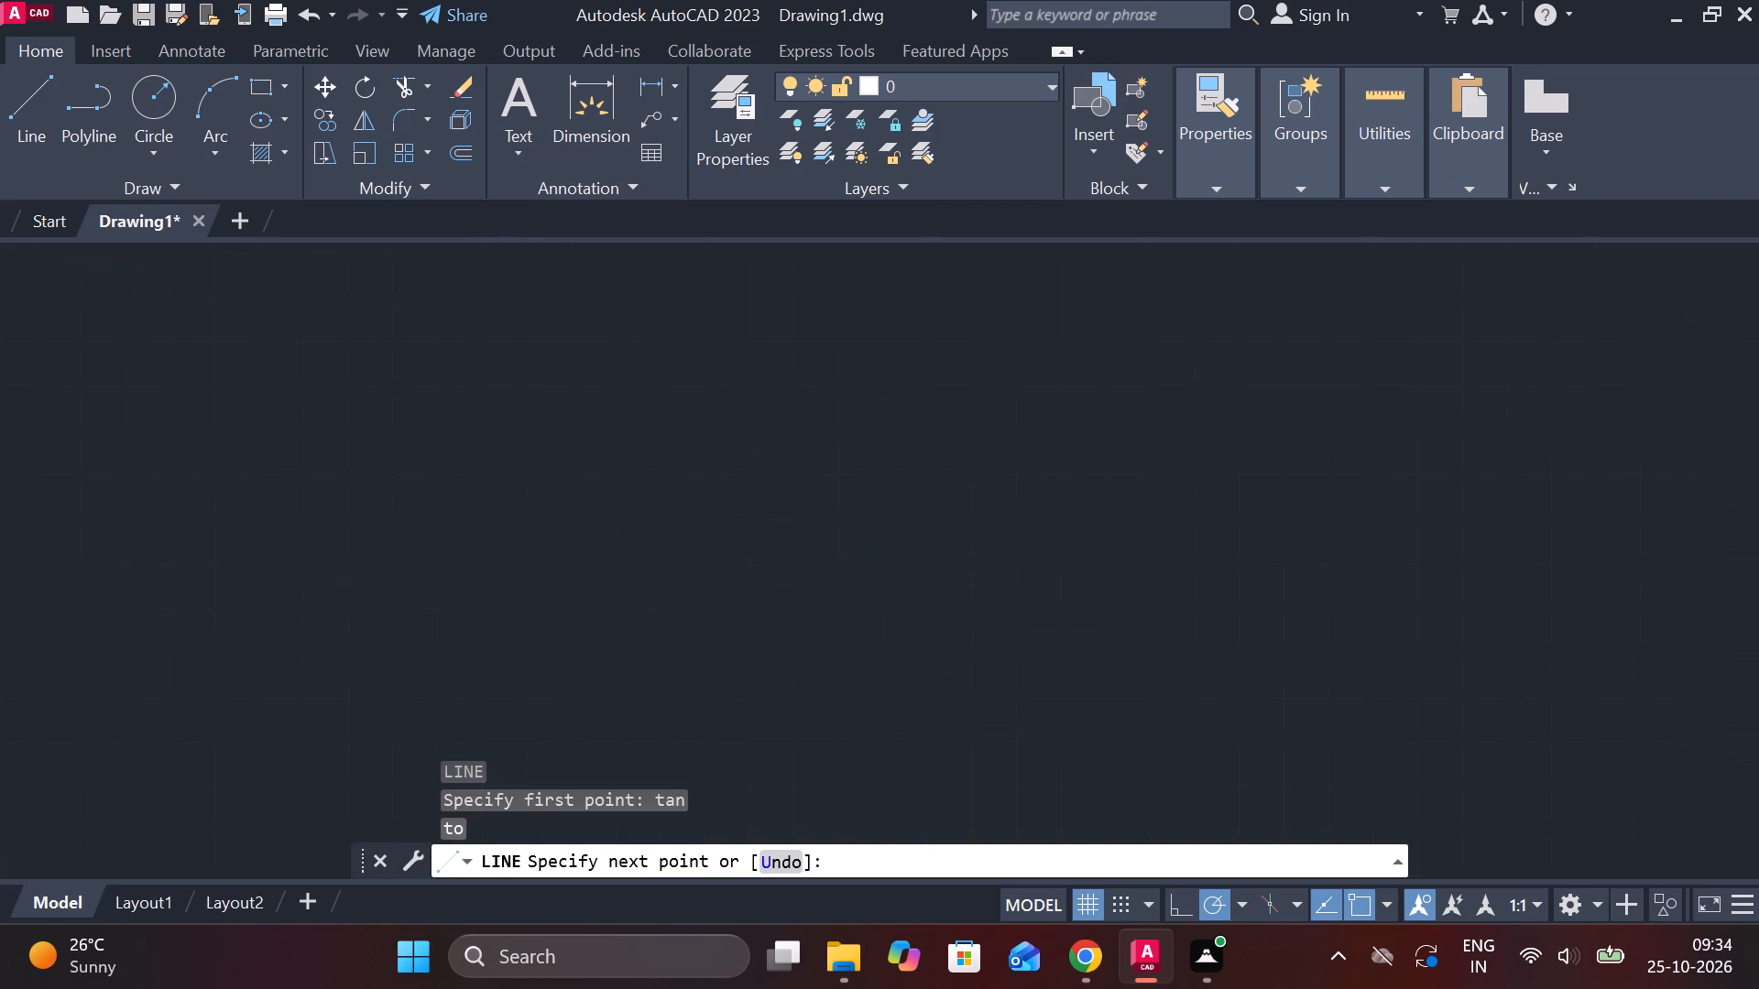
scroll(539, 468, up, 1)
key(Escape)
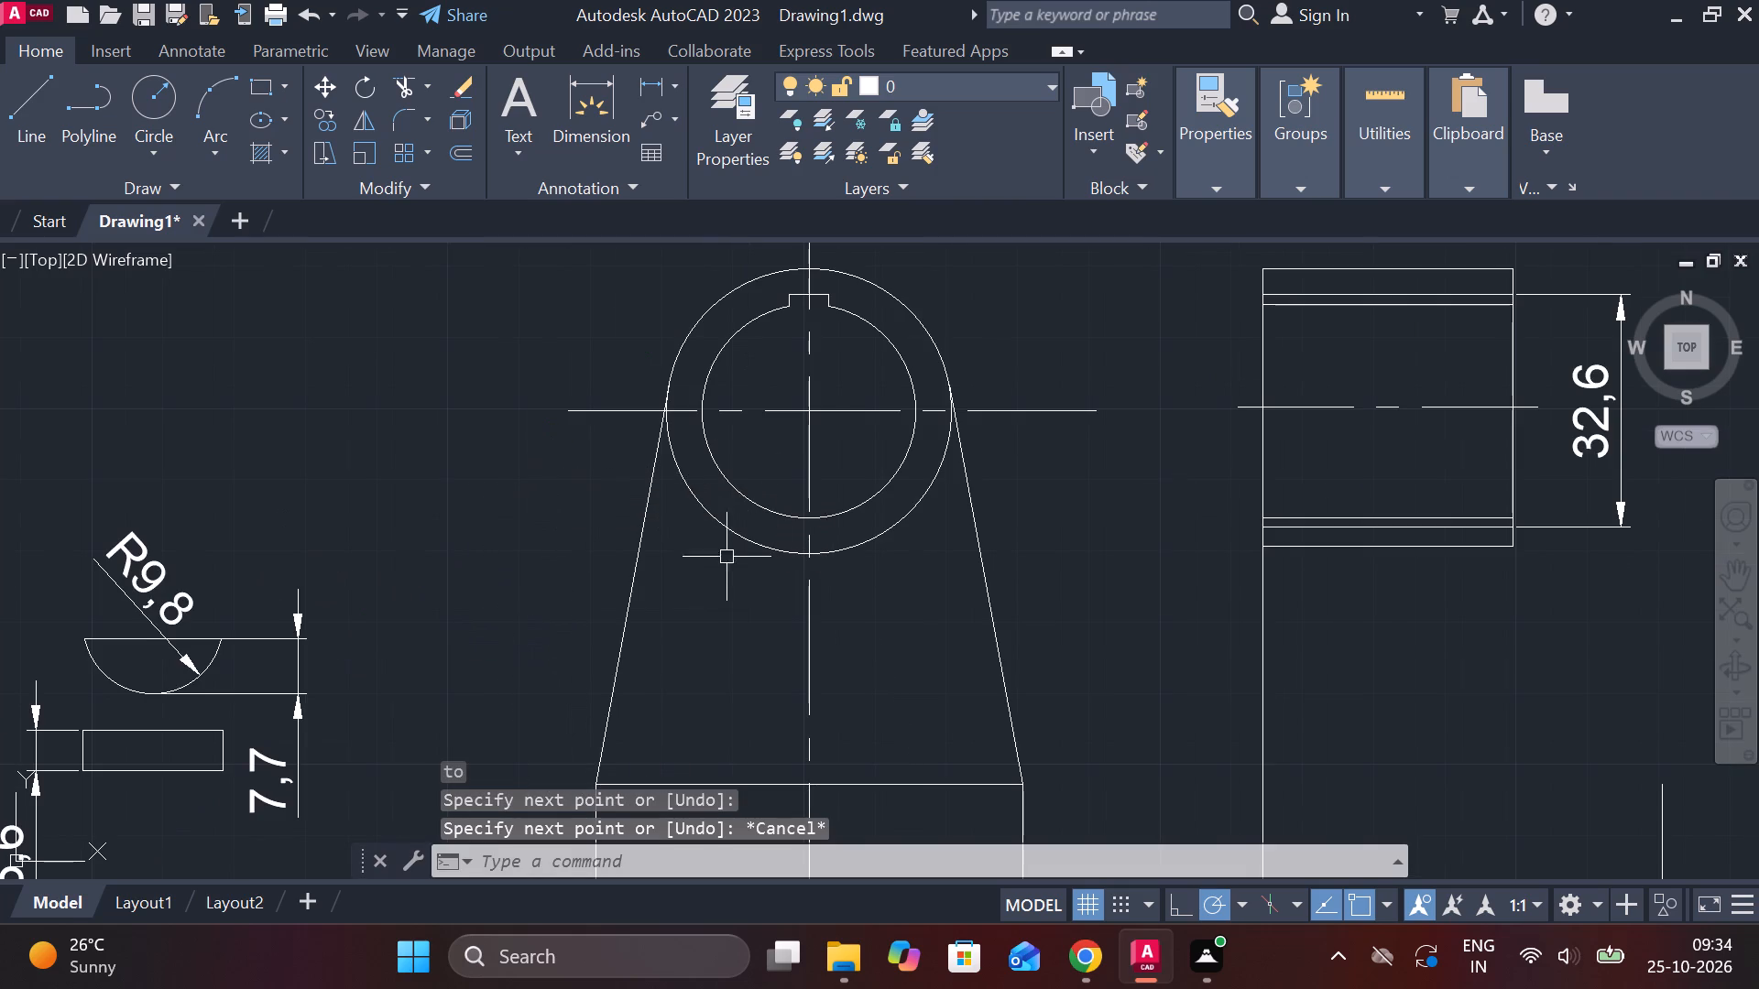
Draw a vertical rib line from the base's top edge, 5 right of its midpoint, up past the outer circle's lower edge.
middle_drag(727, 568, 679, 552)
middle_drag(781, 605, 750, 532)
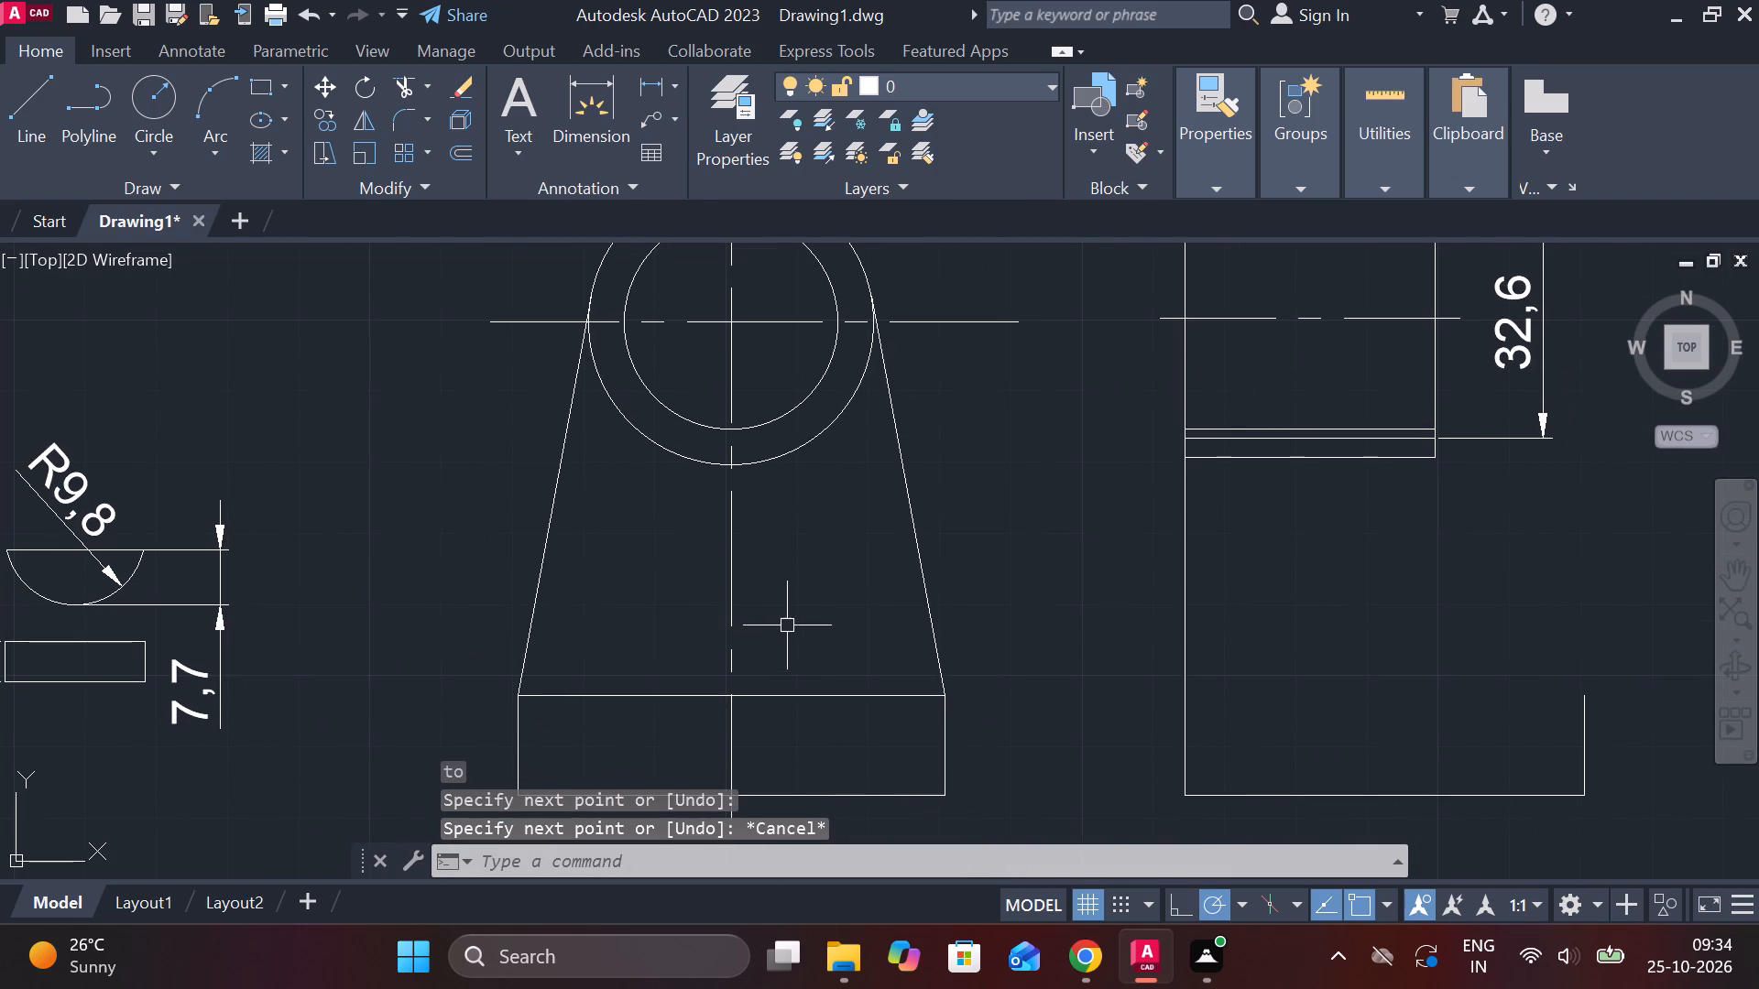
key(l)
key(Return)
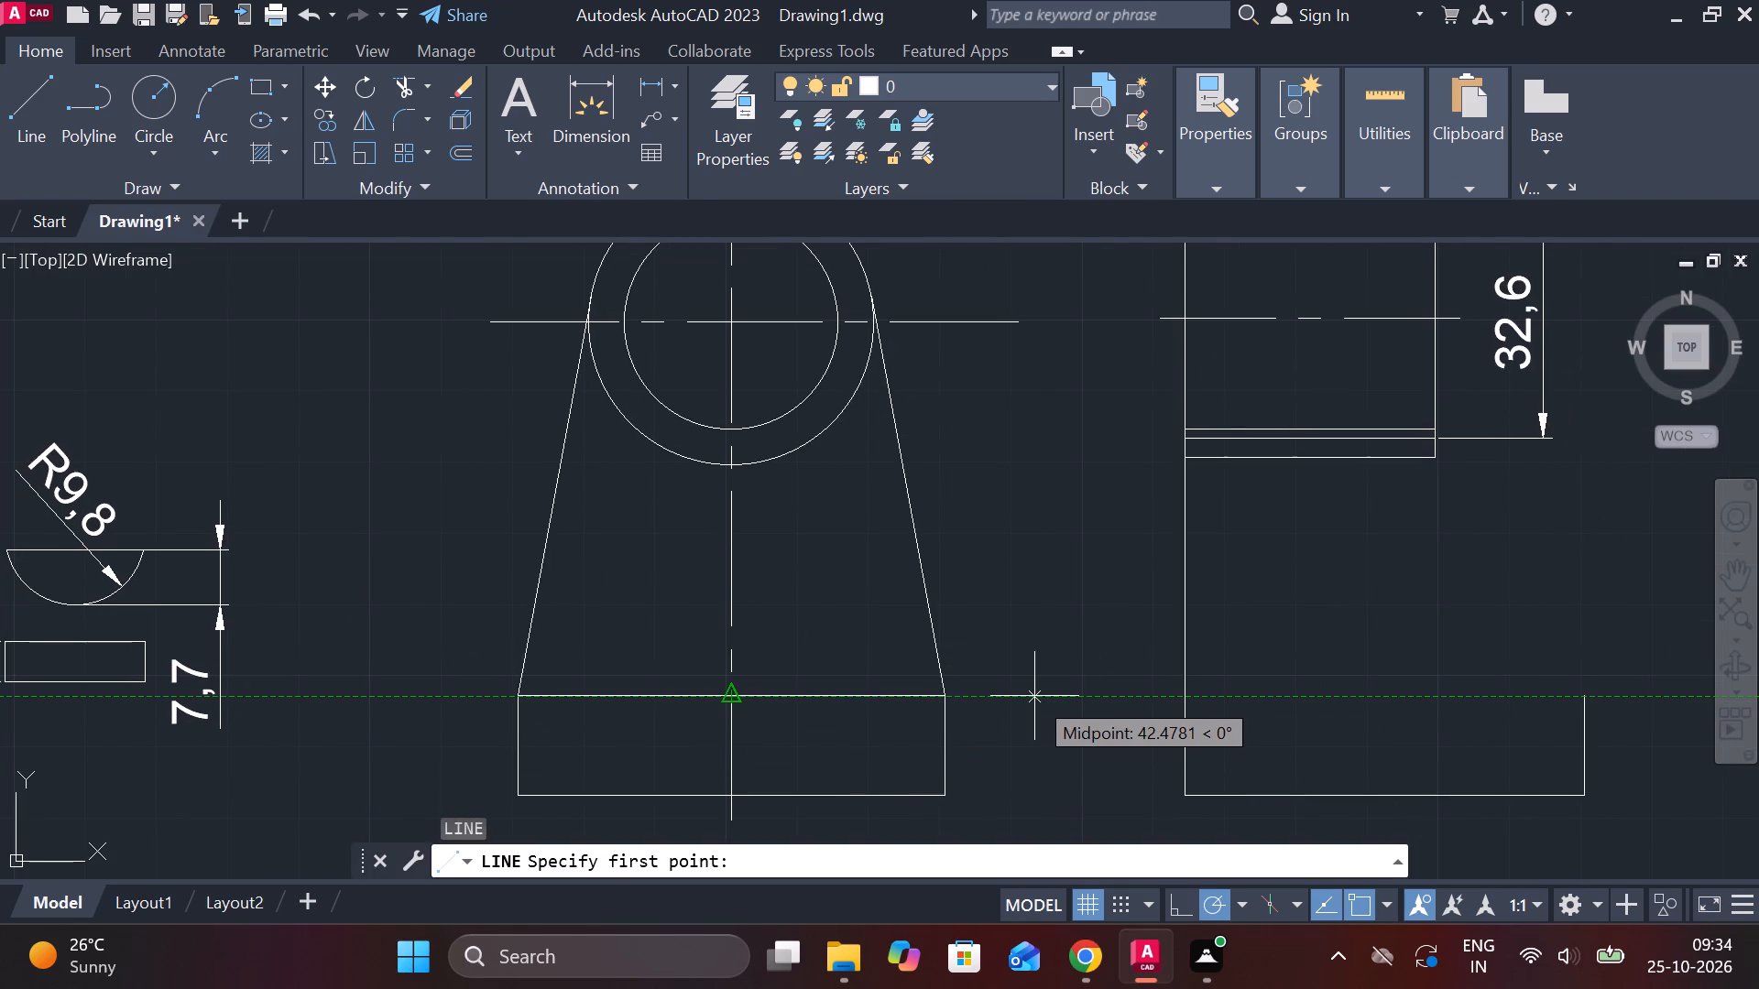
key(5)
key(Return)
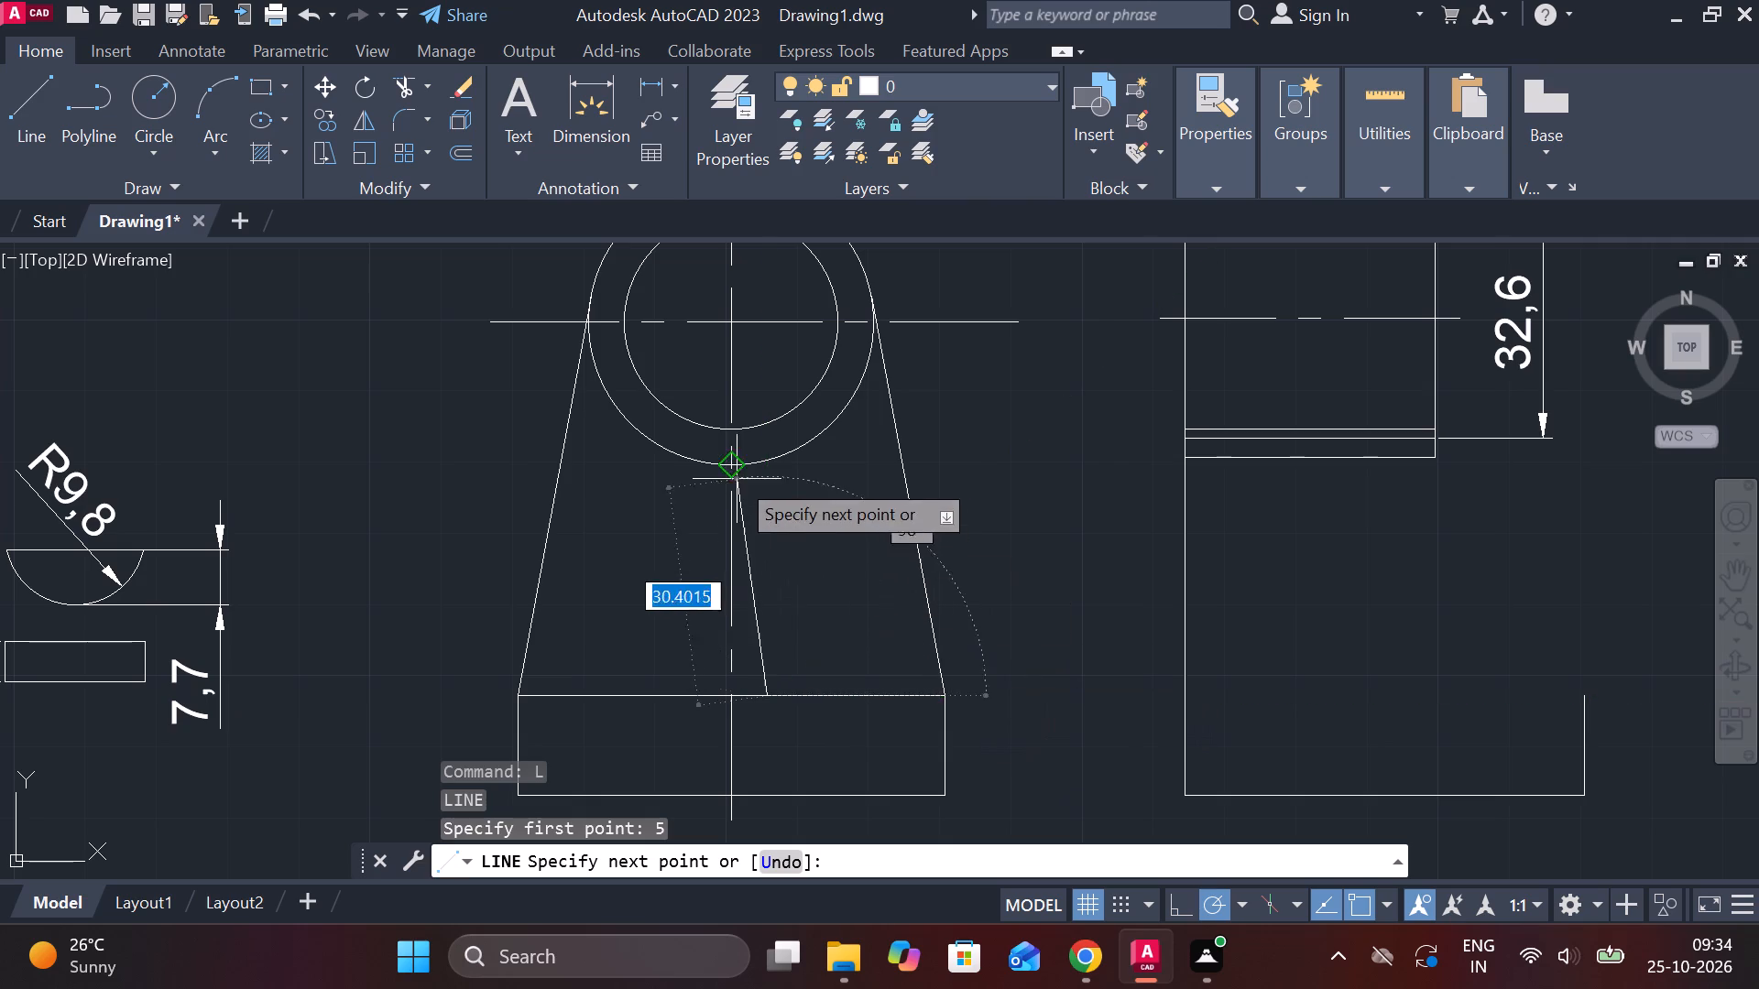
scroll(771, 464, up, 3)
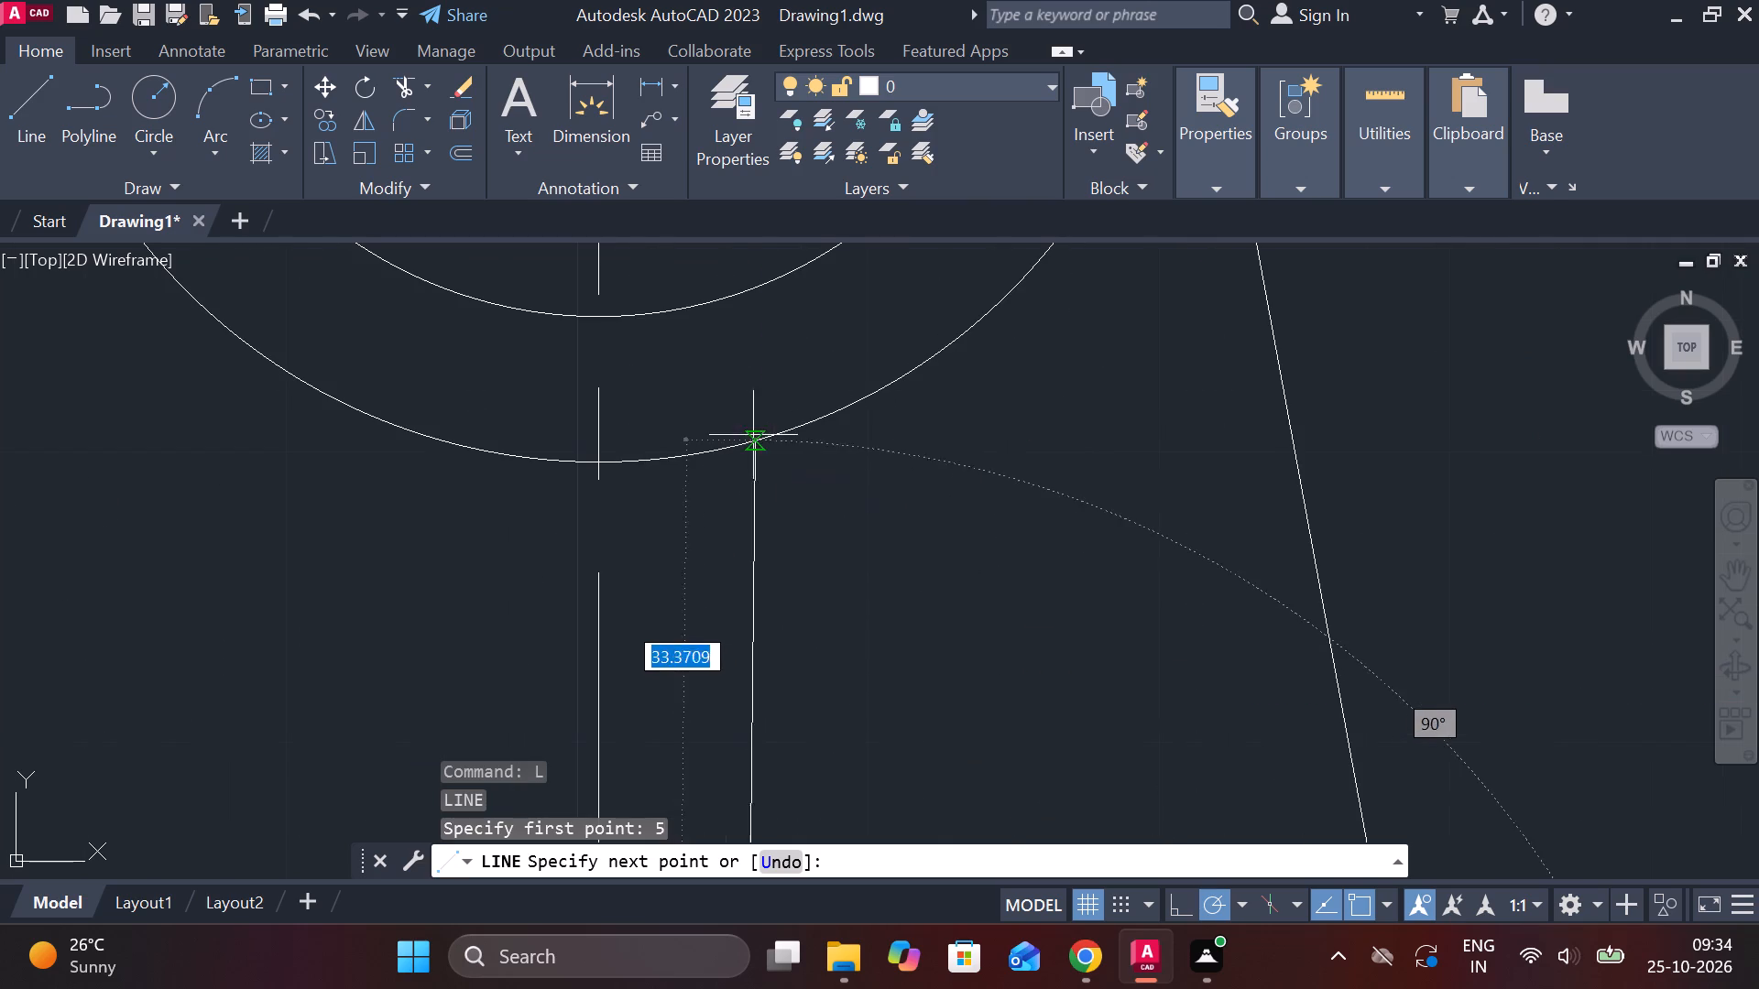
click(750, 411)
key(Escape)
Trim the part of the vertical rib line that projects inside the outer circle.
text(tr)
key(space)
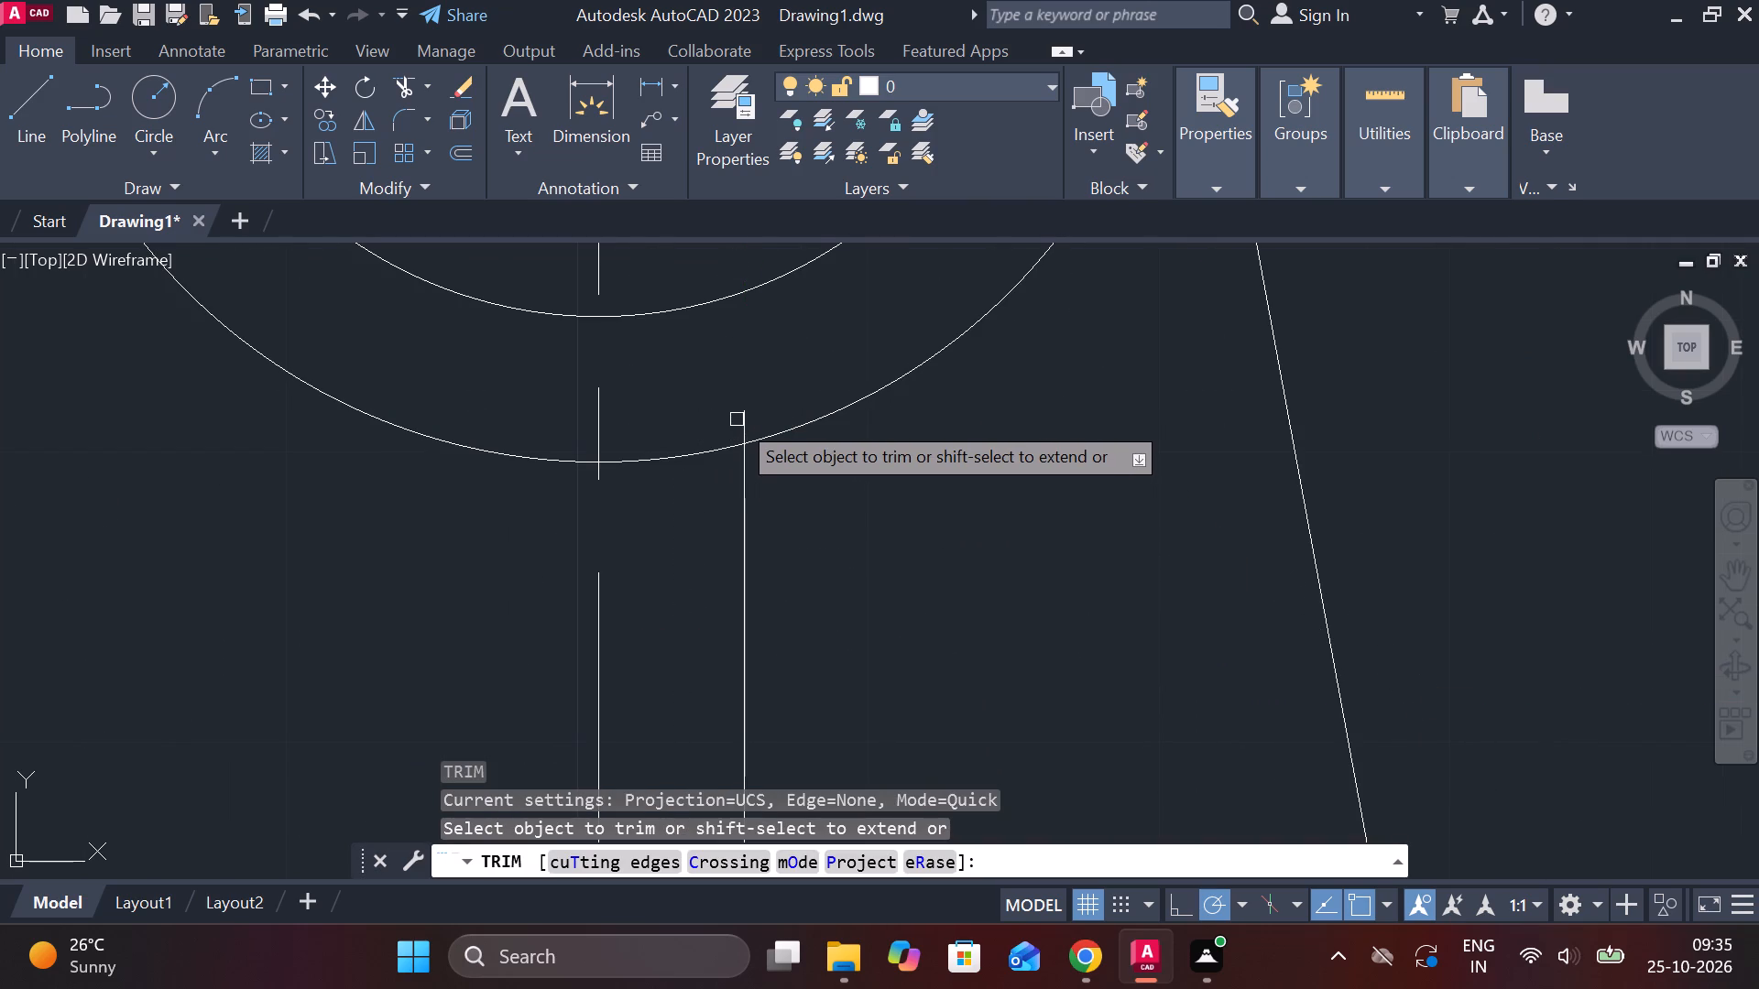
click(738, 423)
scroll(795, 462, down, 3)
key(Escape)
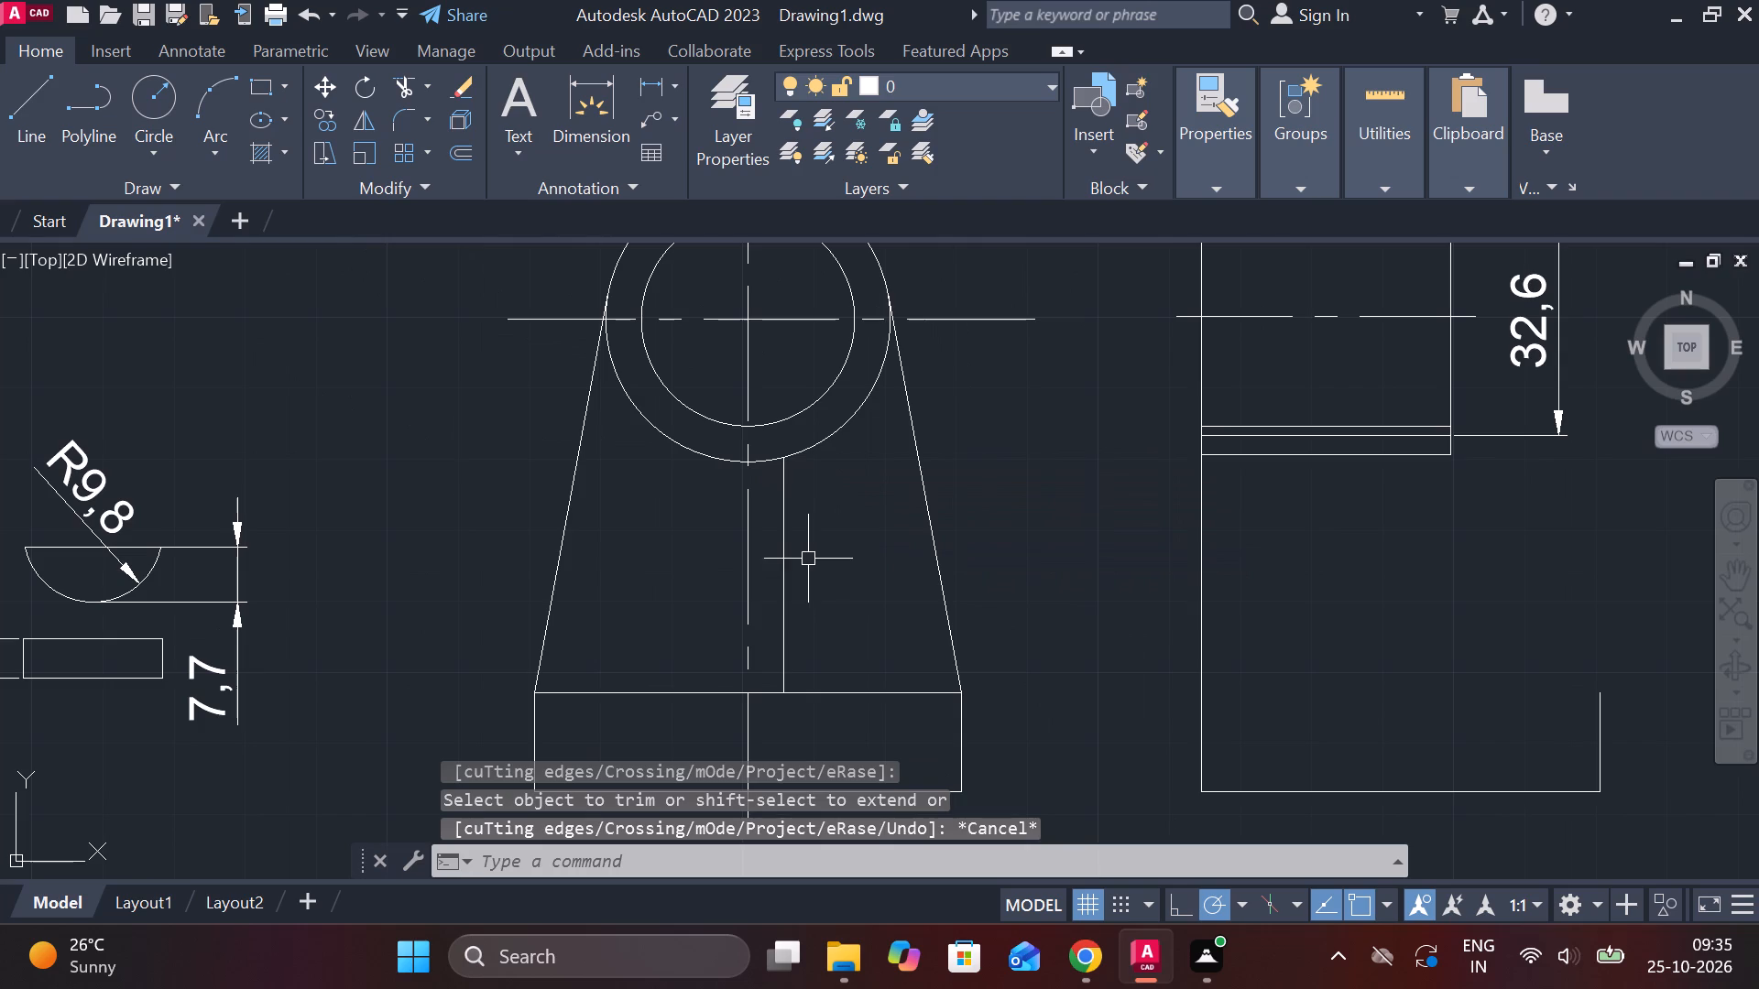
Mirror the vertical rib line about the front view's vertical centre line, keeping the original.
click(787, 517)
text(mi)
key(Return)
click(733, 700)
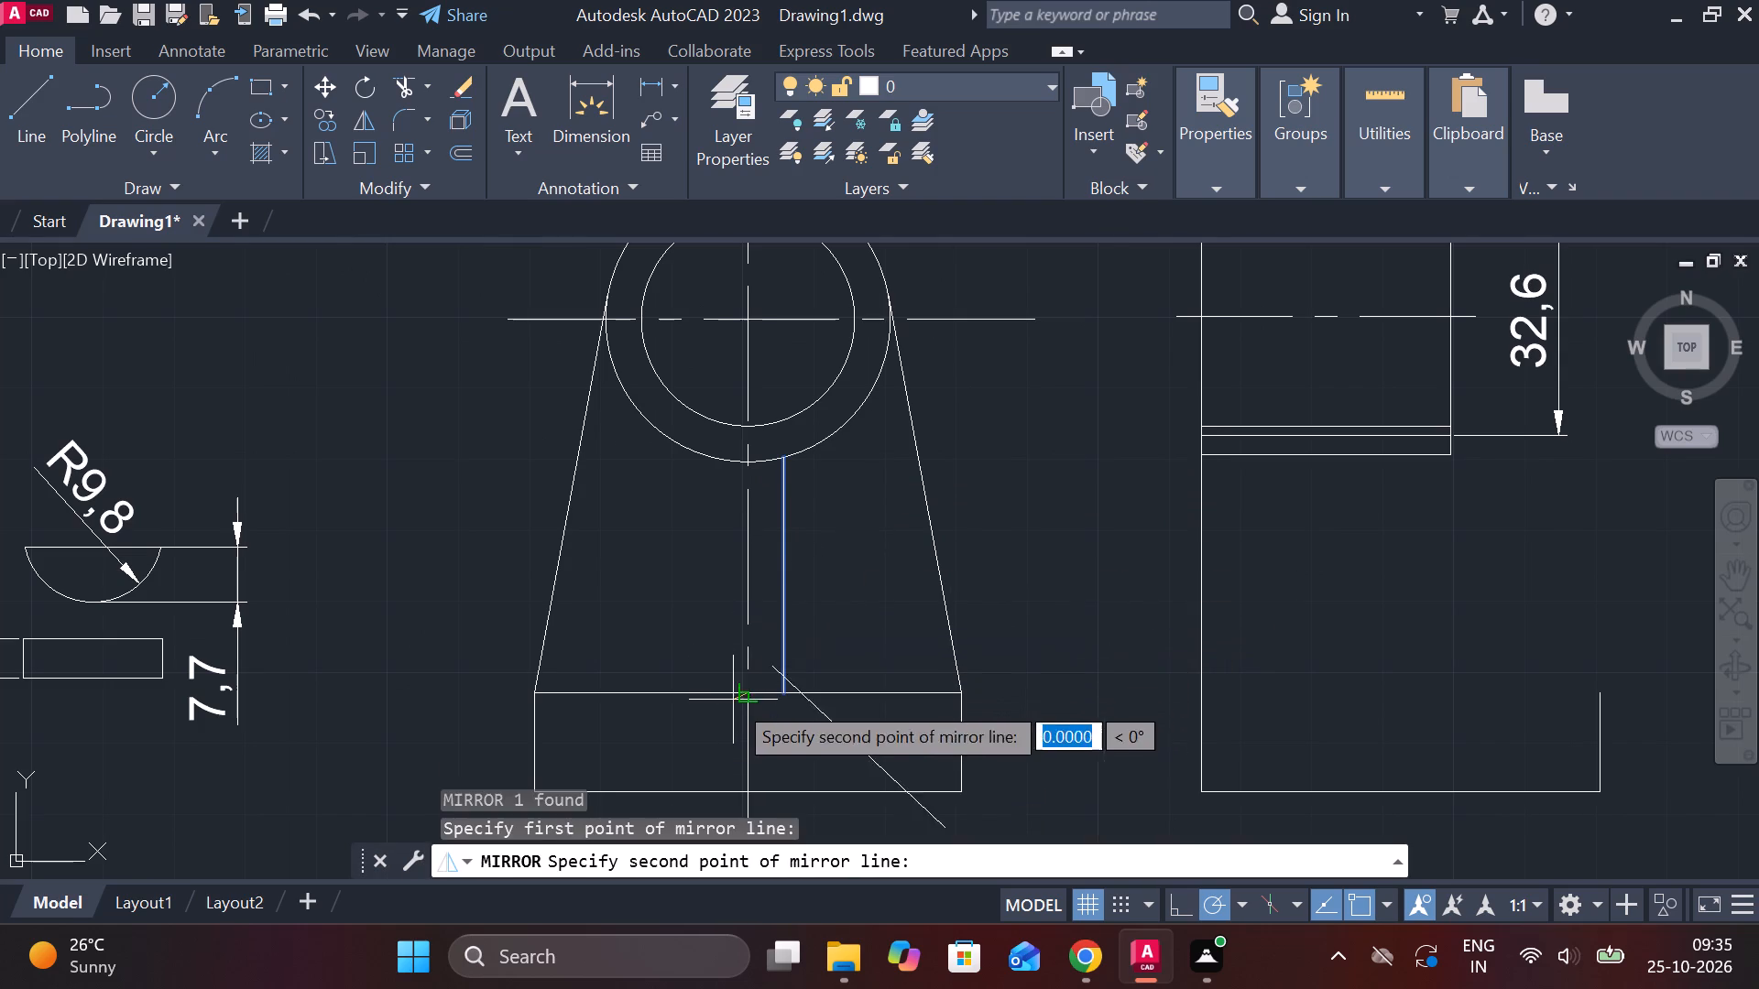
click(748, 449)
drag(790, 539, 748, 449)
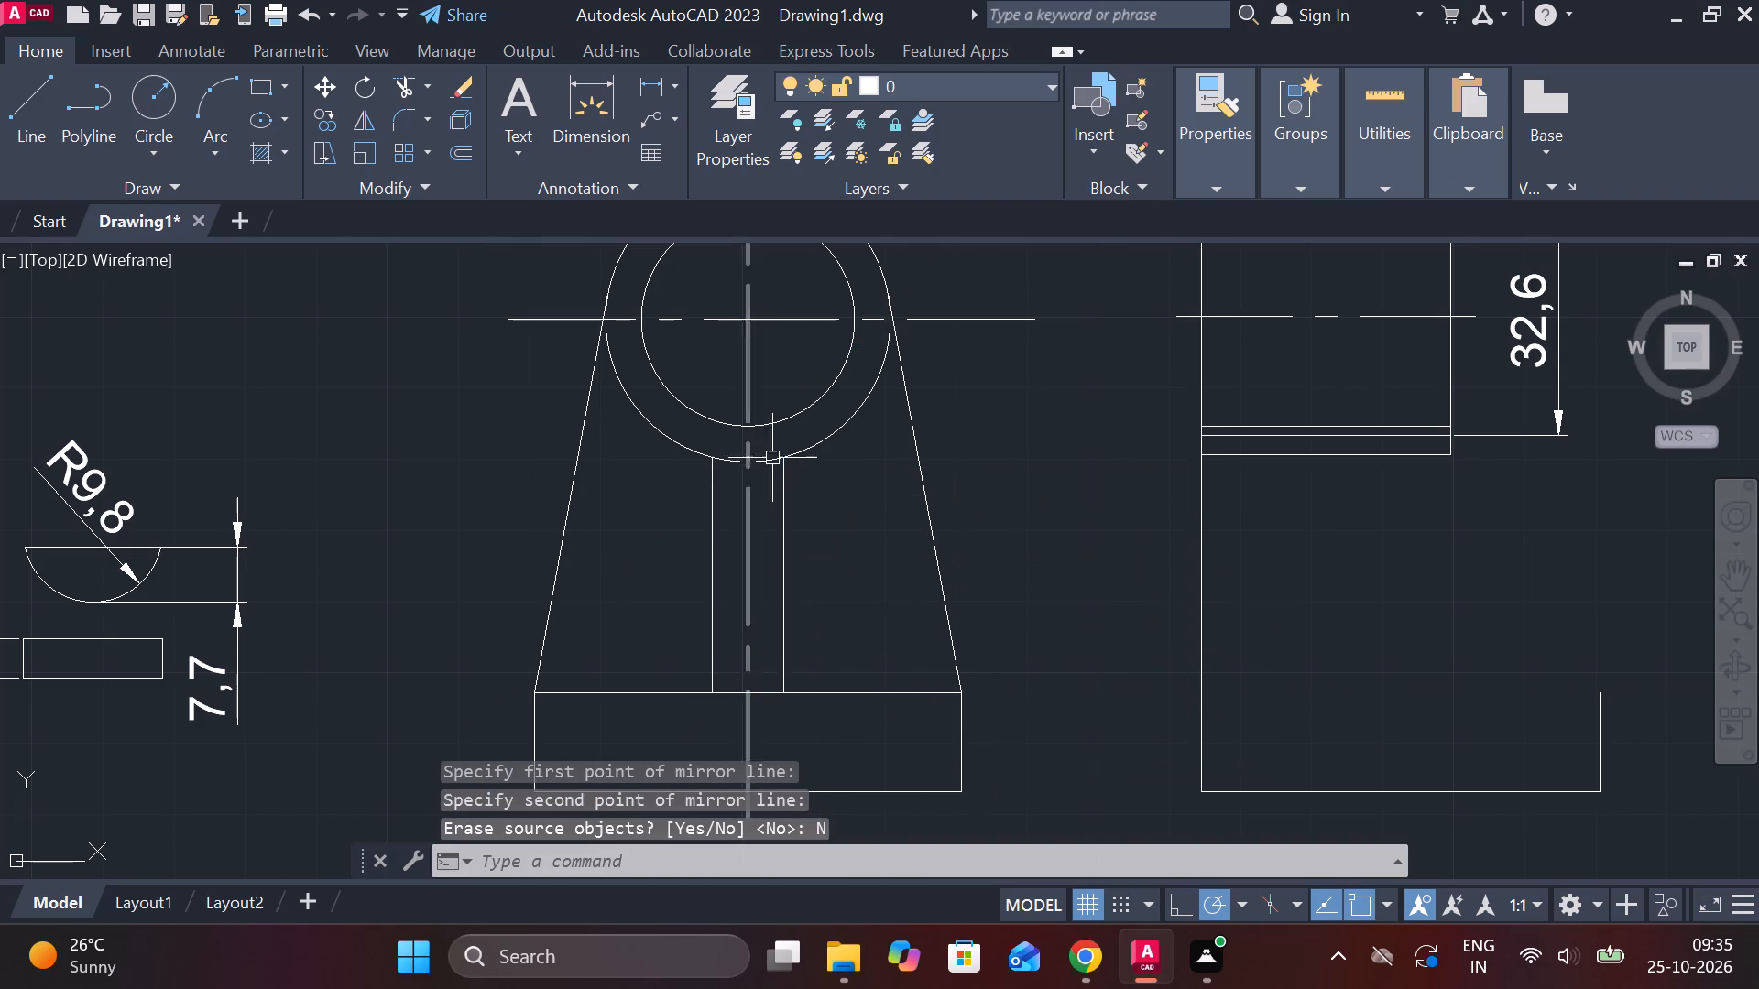
Add a horizontal linear dimension between the two vertical rib lines, placed within the rib.
scroll(874, 476, down, 2)
middle_click(928, 483)
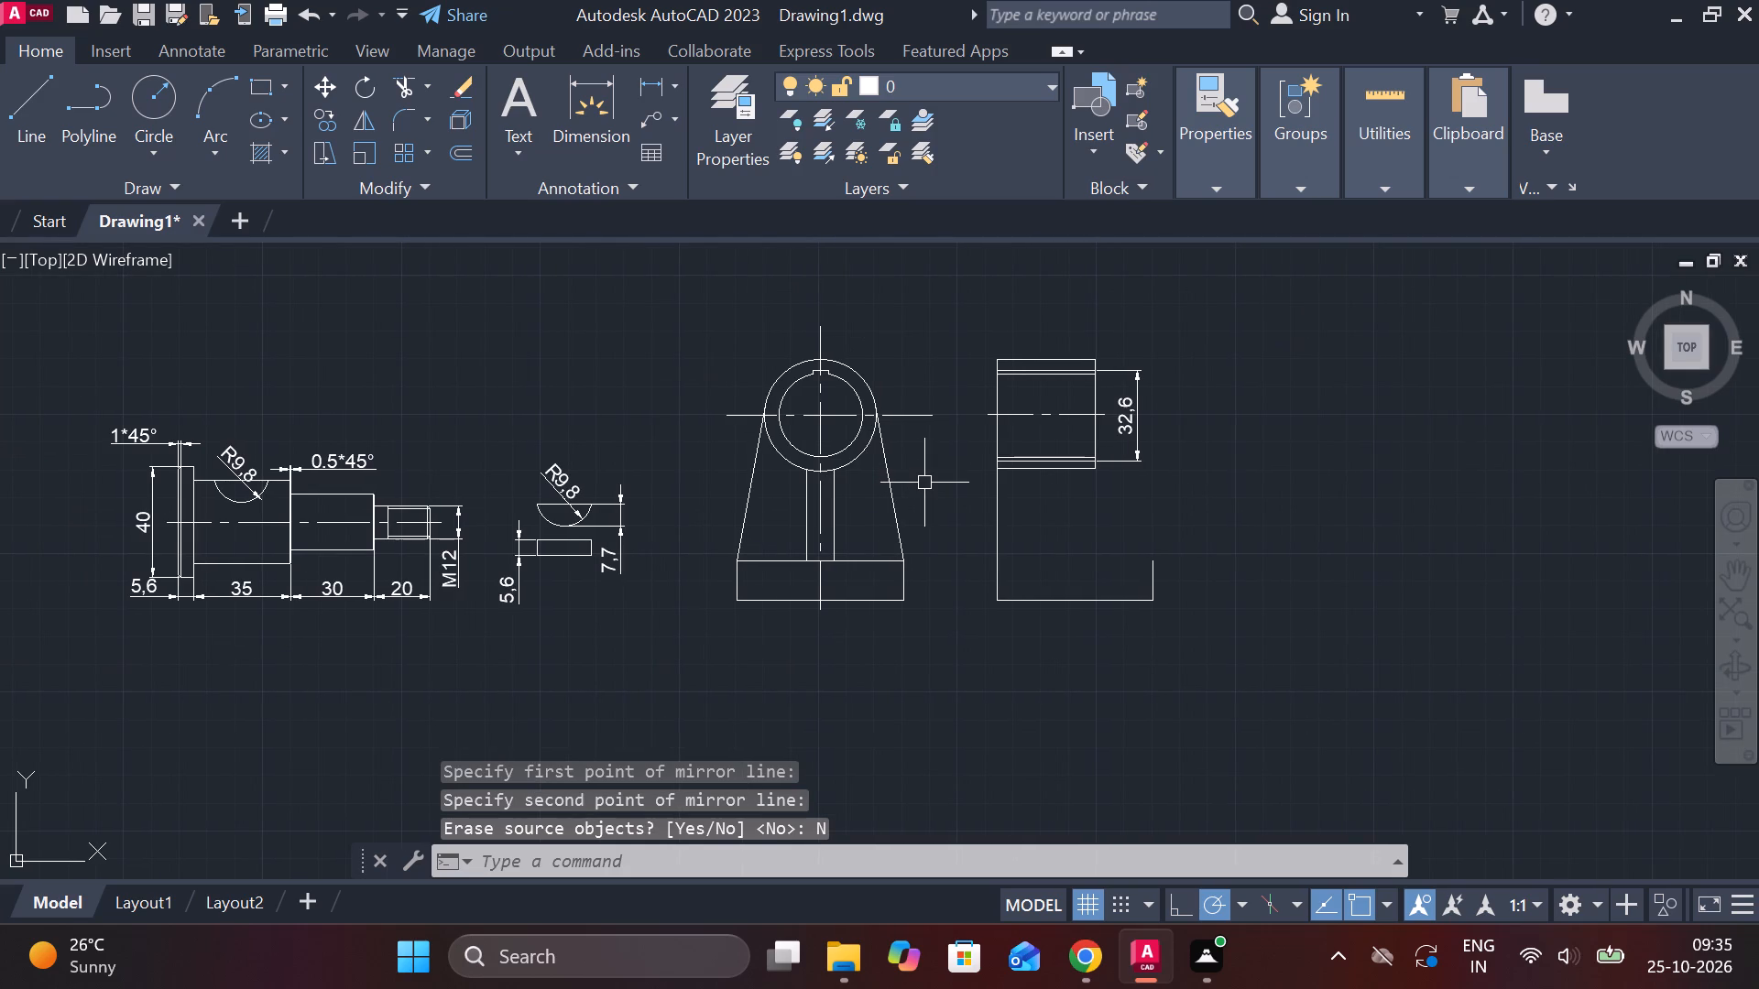
middle_drag(945, 494, 857, 496)
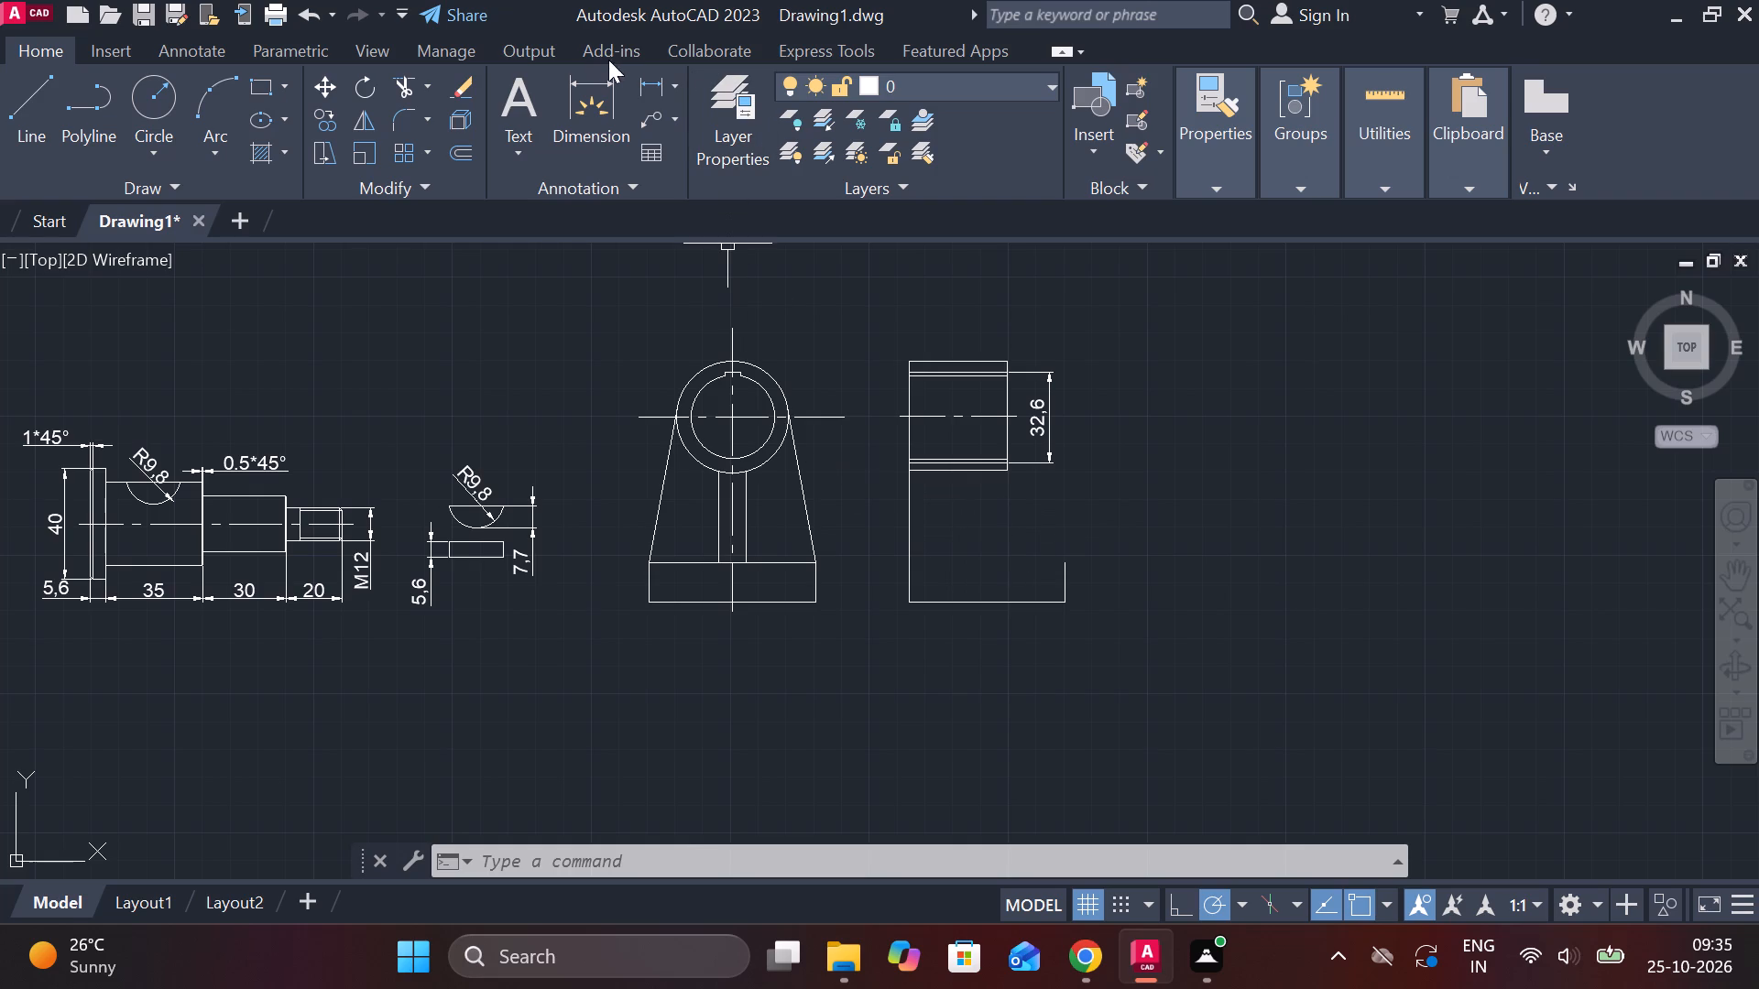
click(639, 78)
scroll(767, 528, up, 2)
click(636, 539)
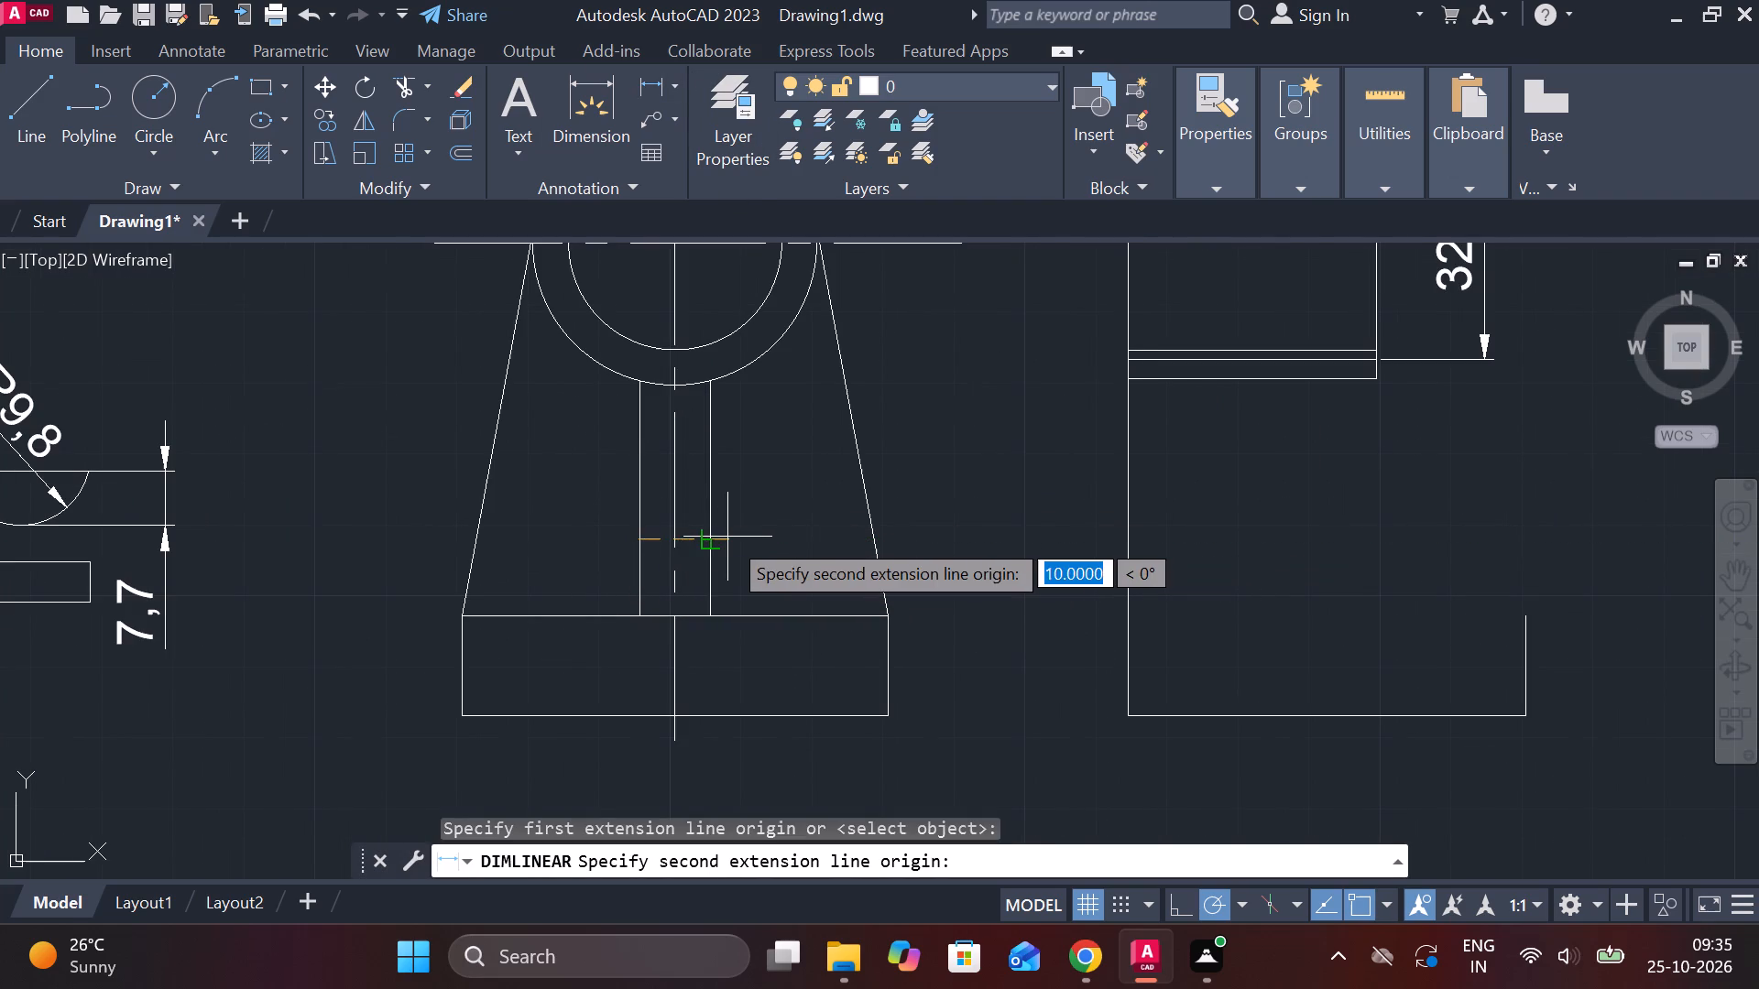
scroll(724, 509, down, 1)
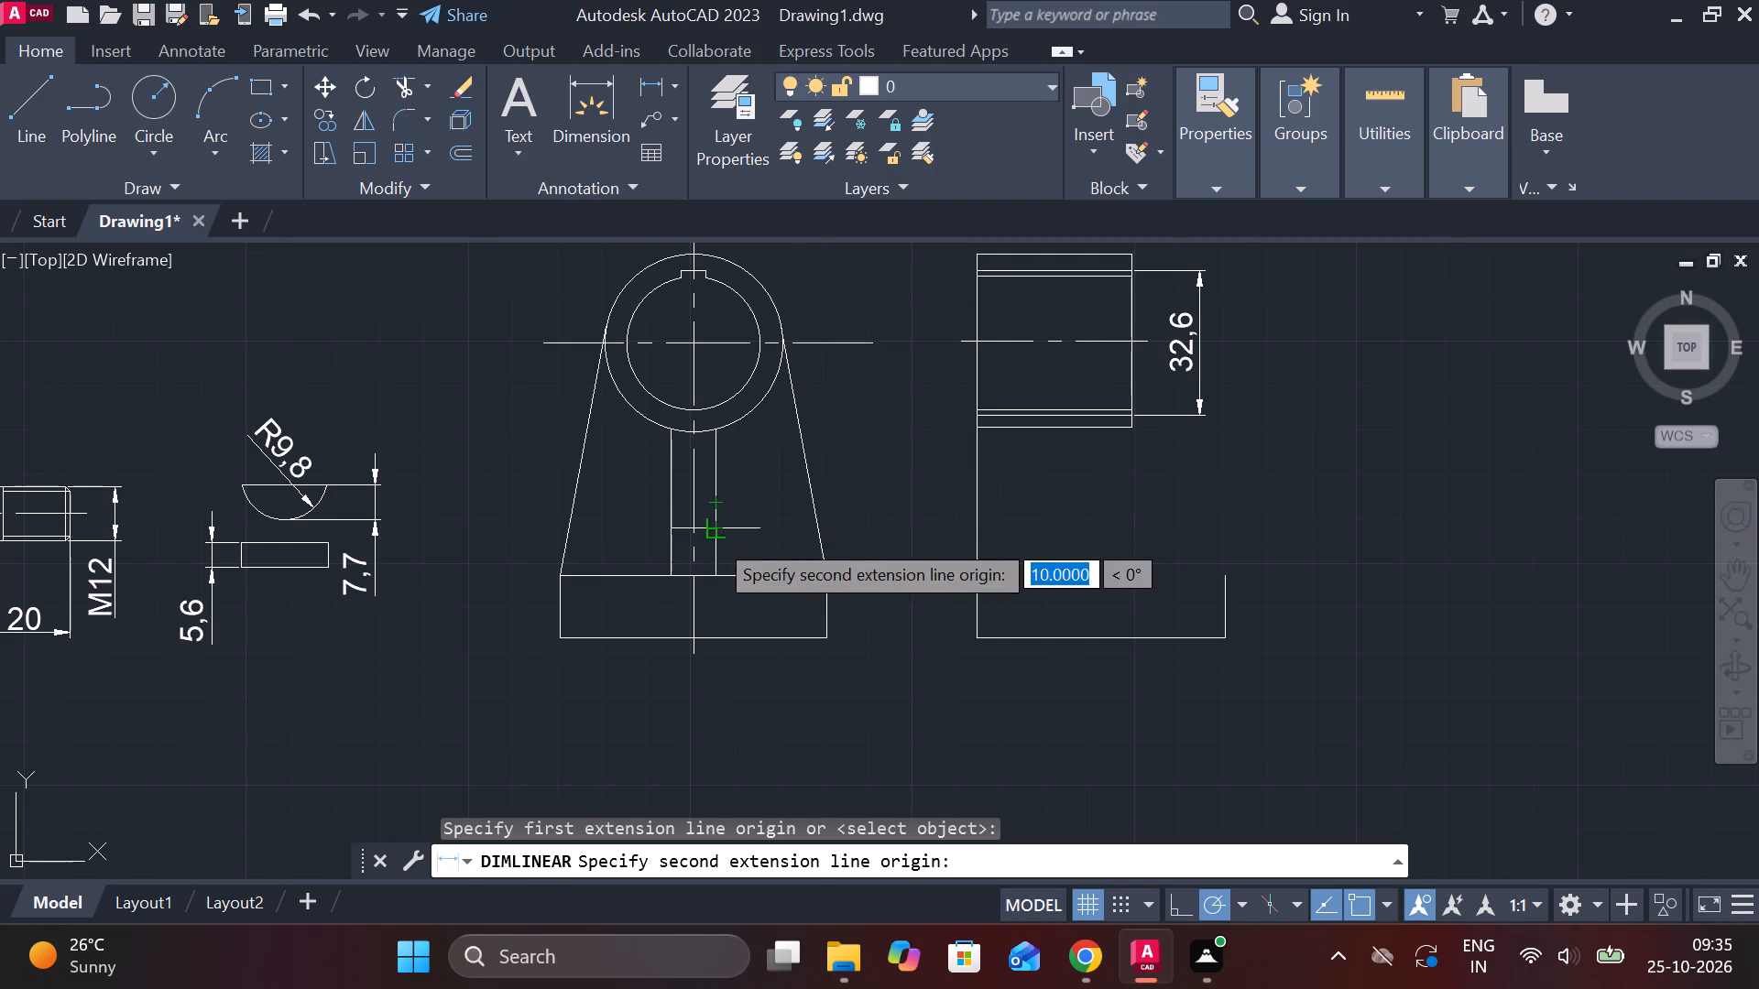
scroll(714, 538, up, 1)
click(714, 523)
click(735, 504)
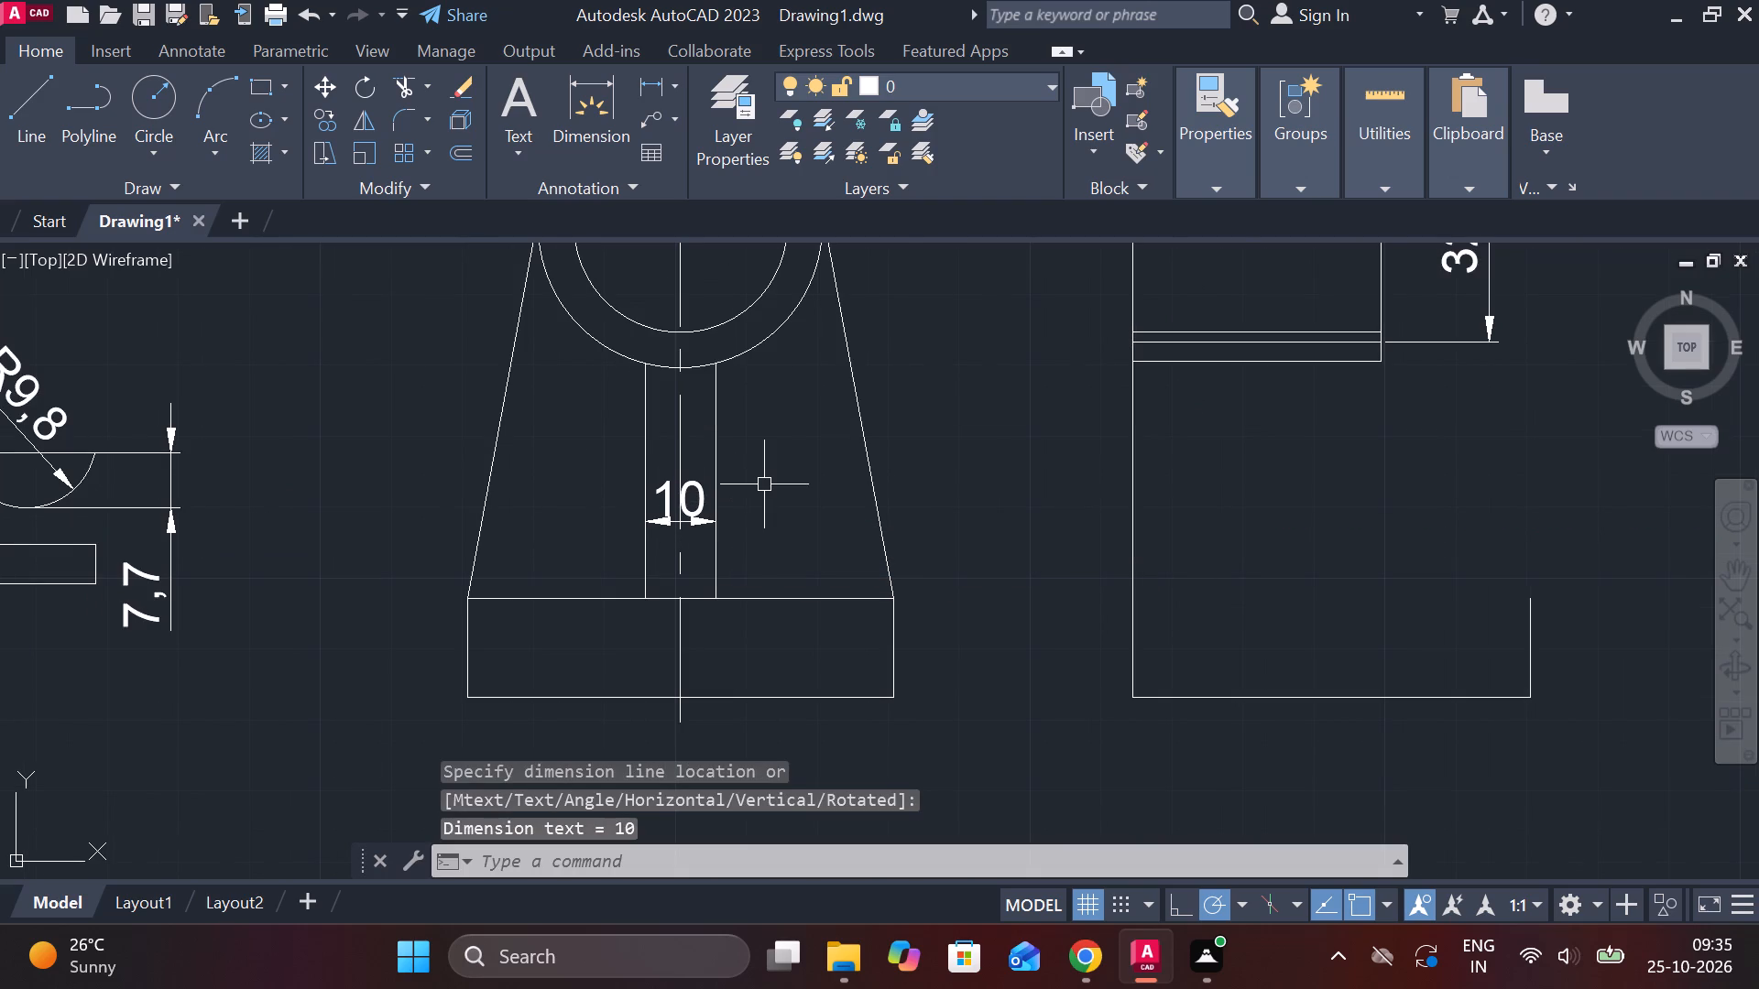
Add a vertical linear dimension from the circles' centre to the base's bottom edge, placed left of the front view.
key(space)
middle_drag(619, 424, 690, 472)
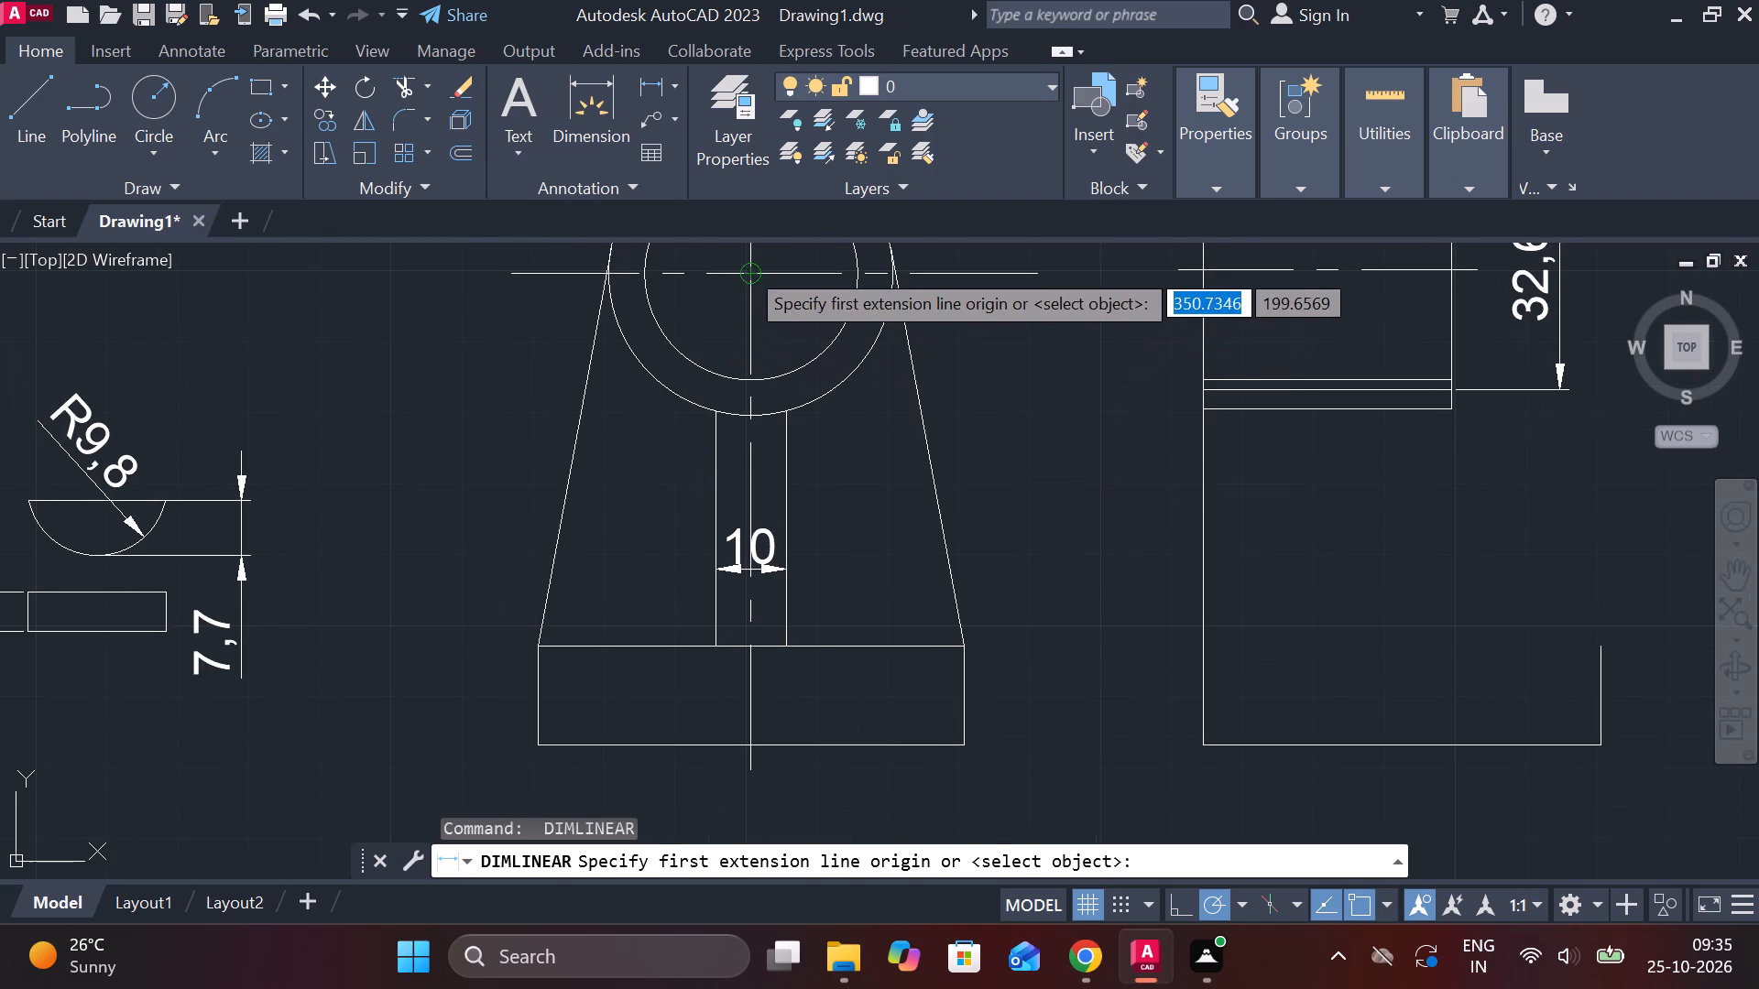
click(745, 266)
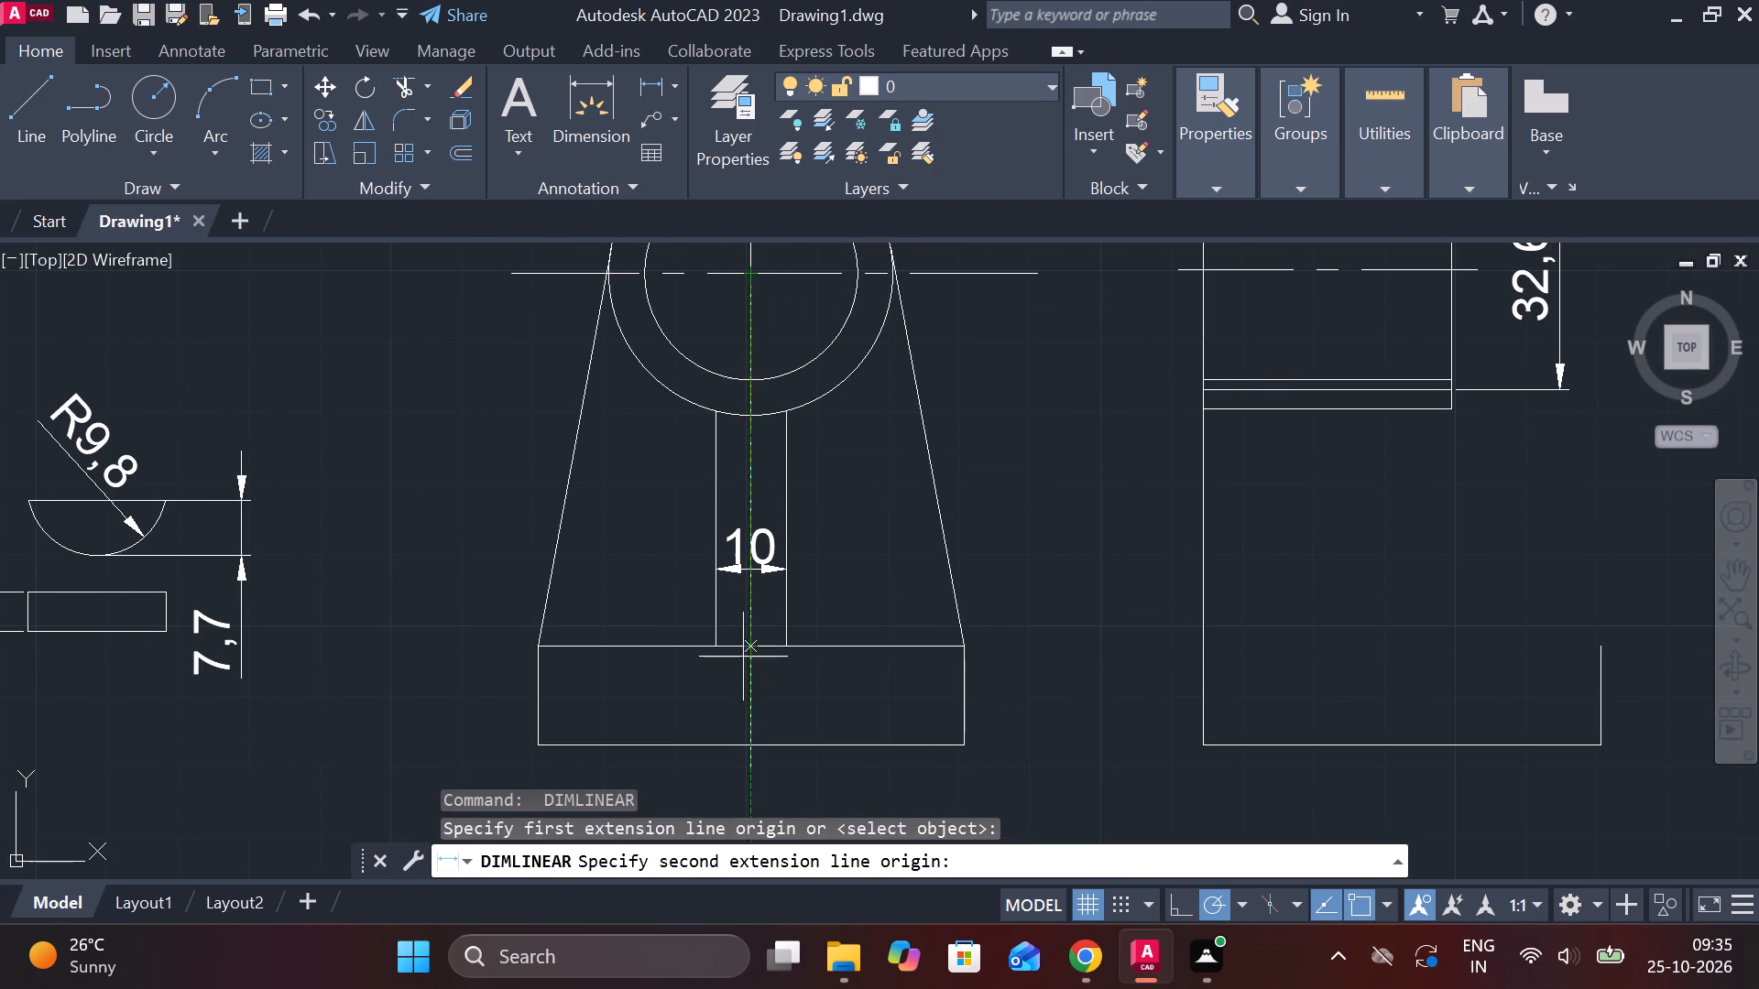
click(752, 753)
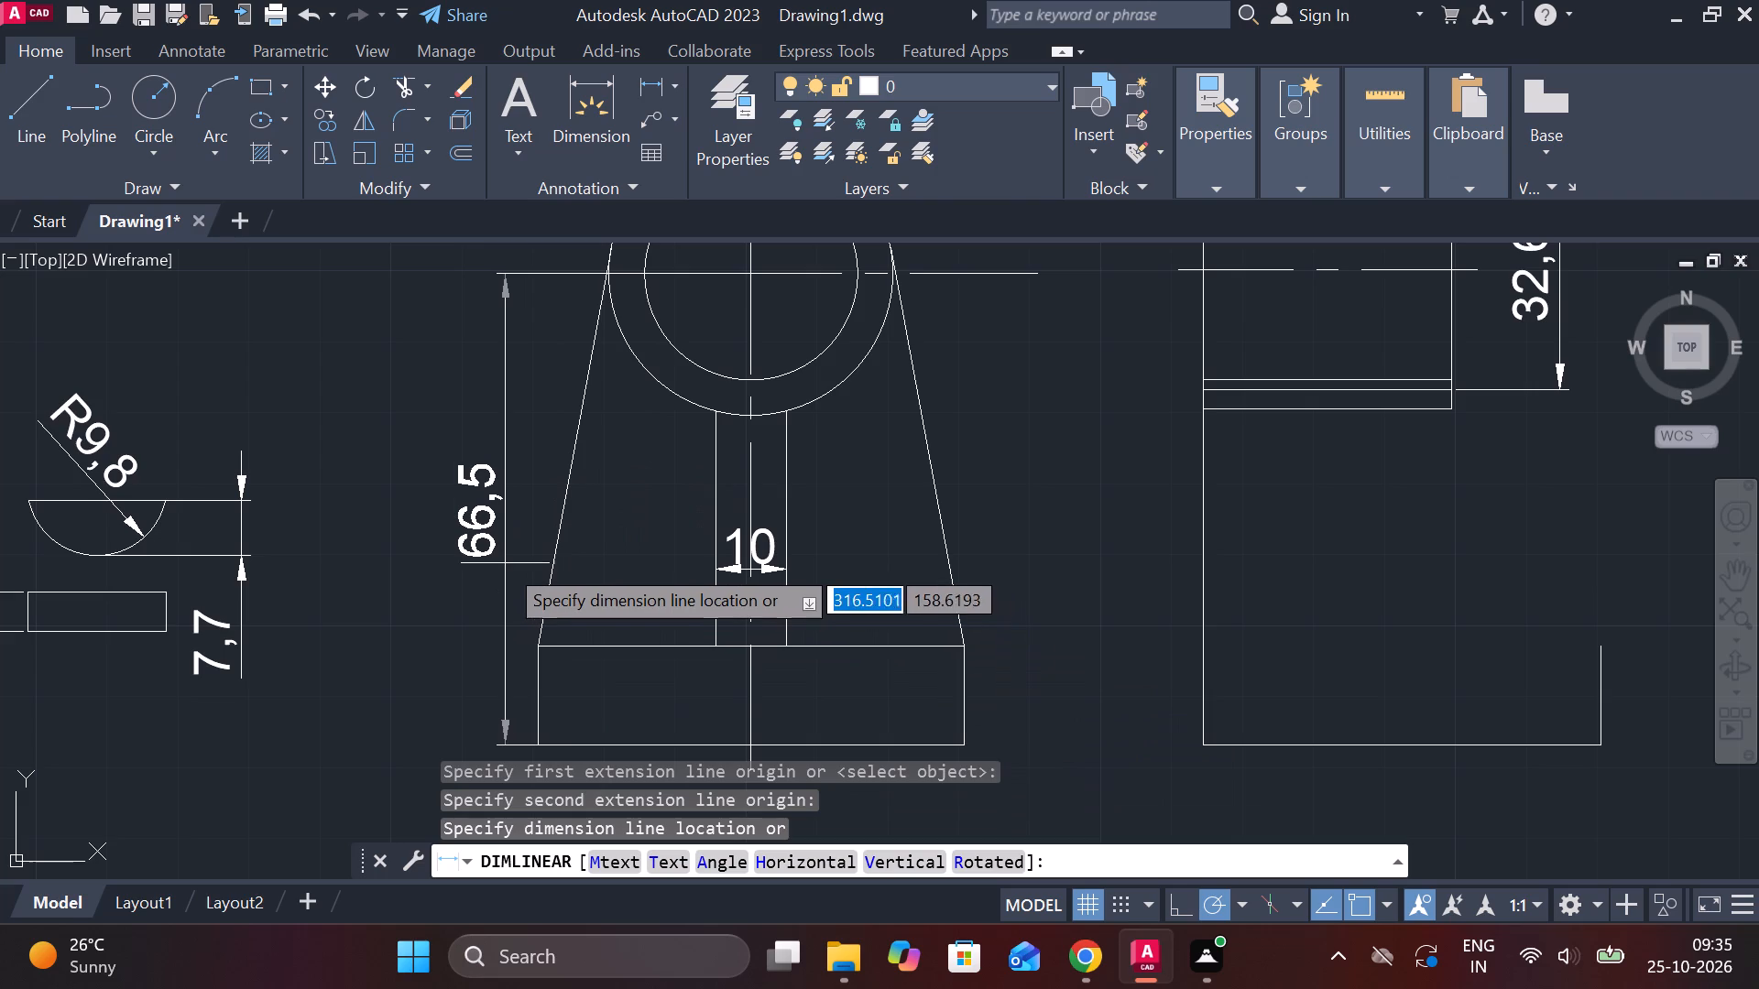
click(421, 511)
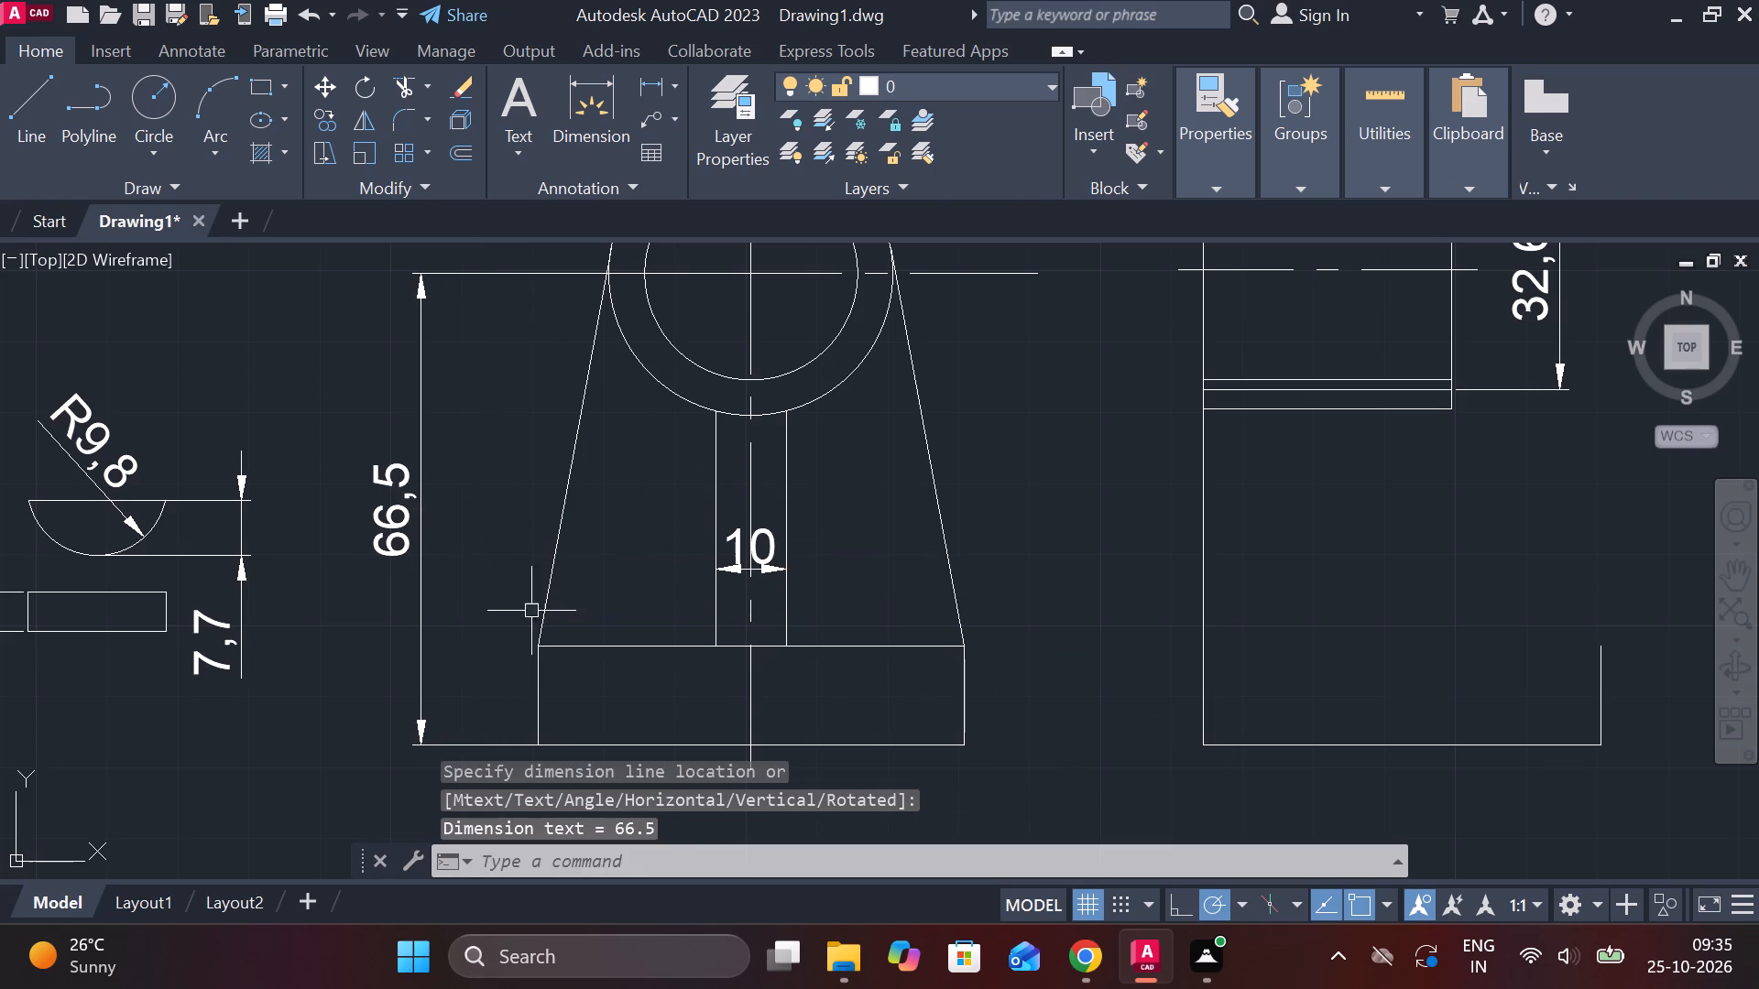
Add a horizontal linear dimension across the full width of the front view's base, placed below it.
middle_drag(540, 615, 537, 565)
key(space)
click(554, 691)
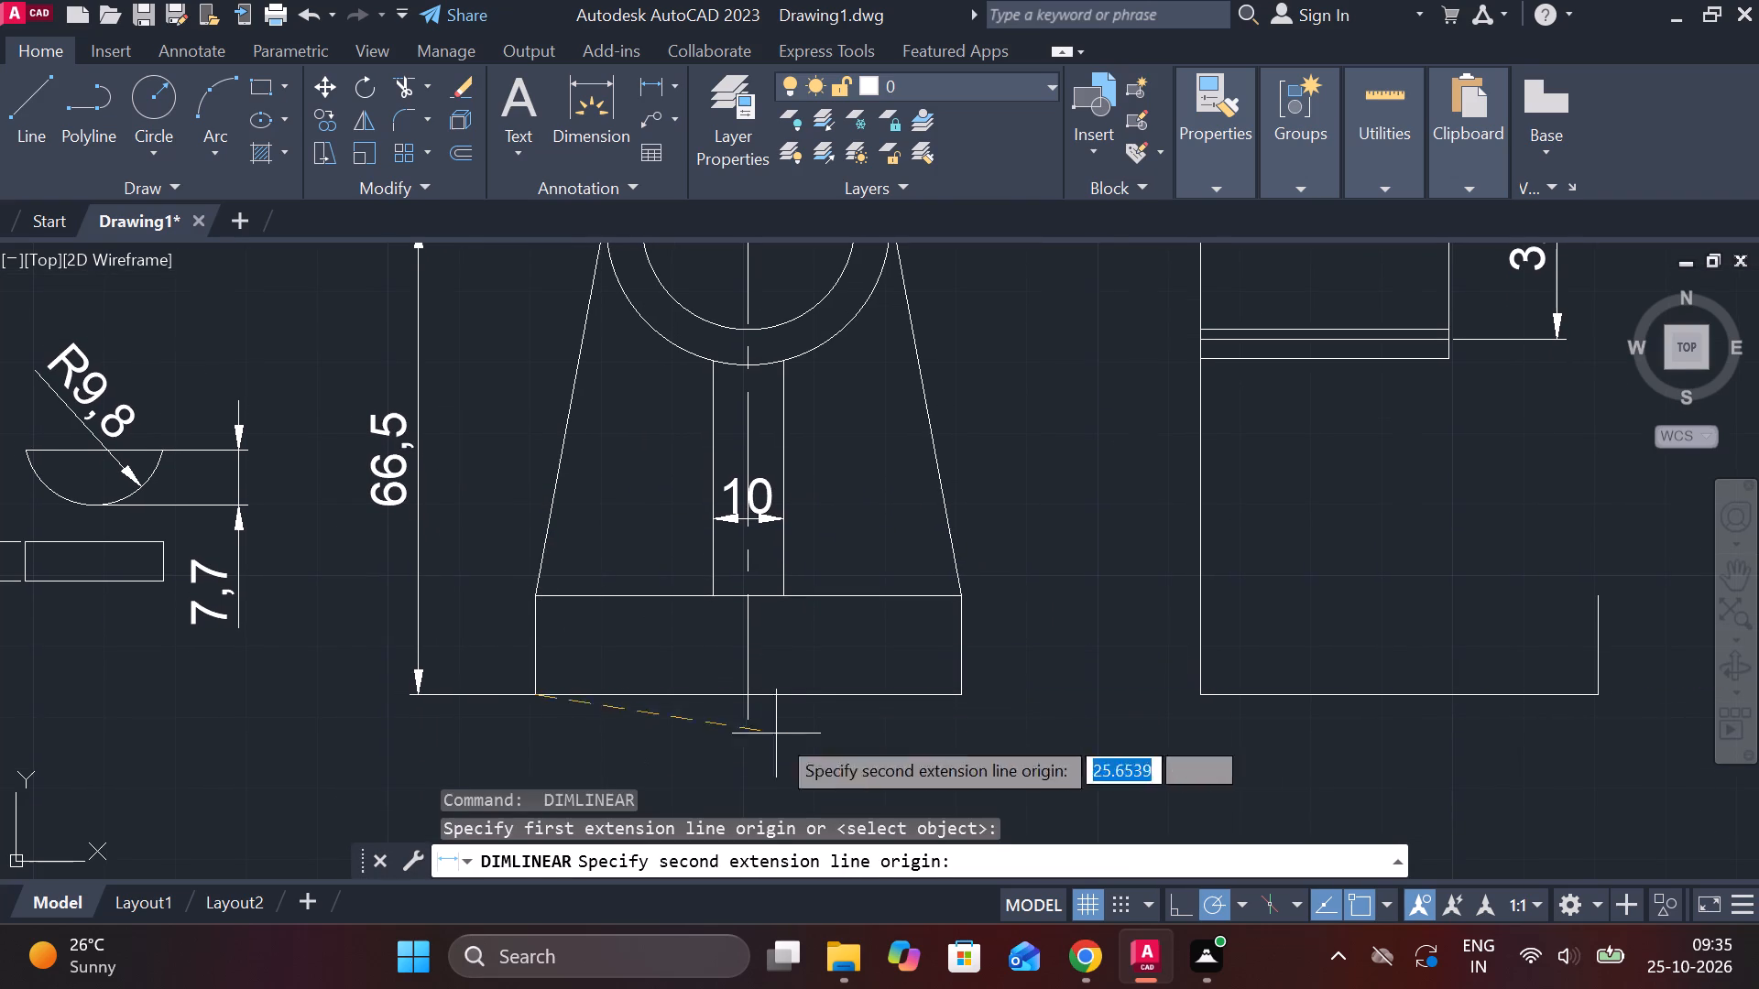
click(960, 687)
middle_drag(945, 723, 916, 580)
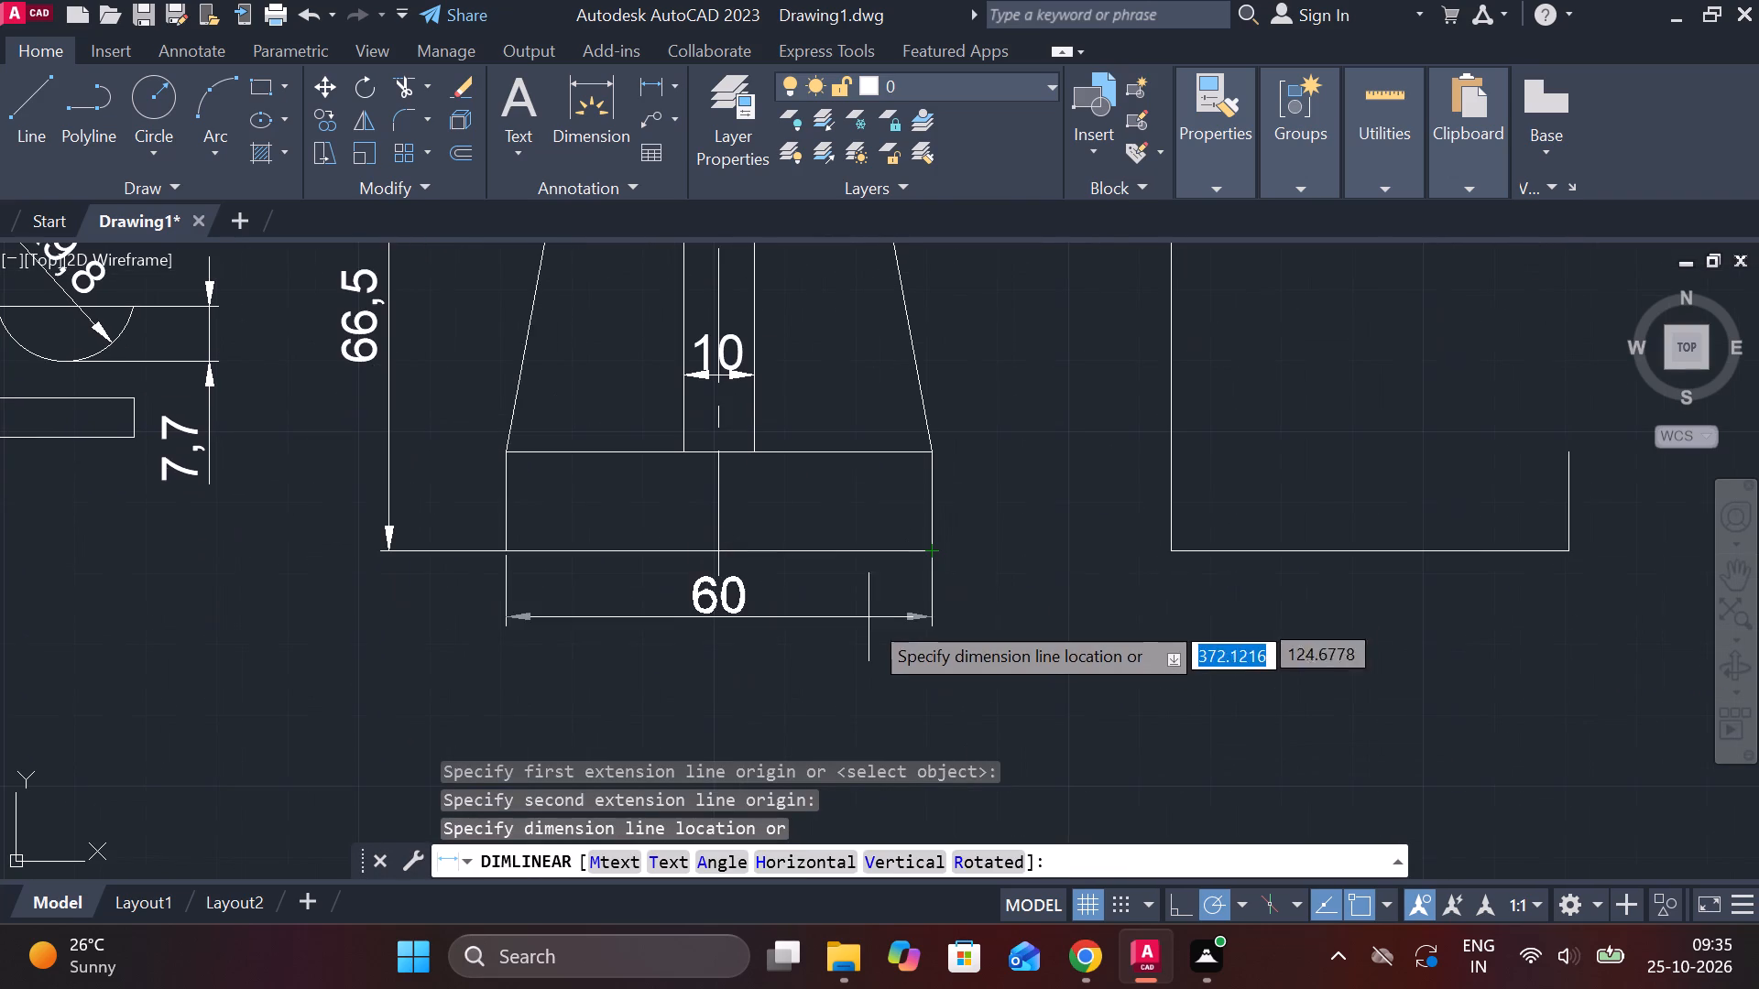
click(867, 664)
Add a vertical linear dimension for the base's thickness, placed just right of the front view's base.
key(space)
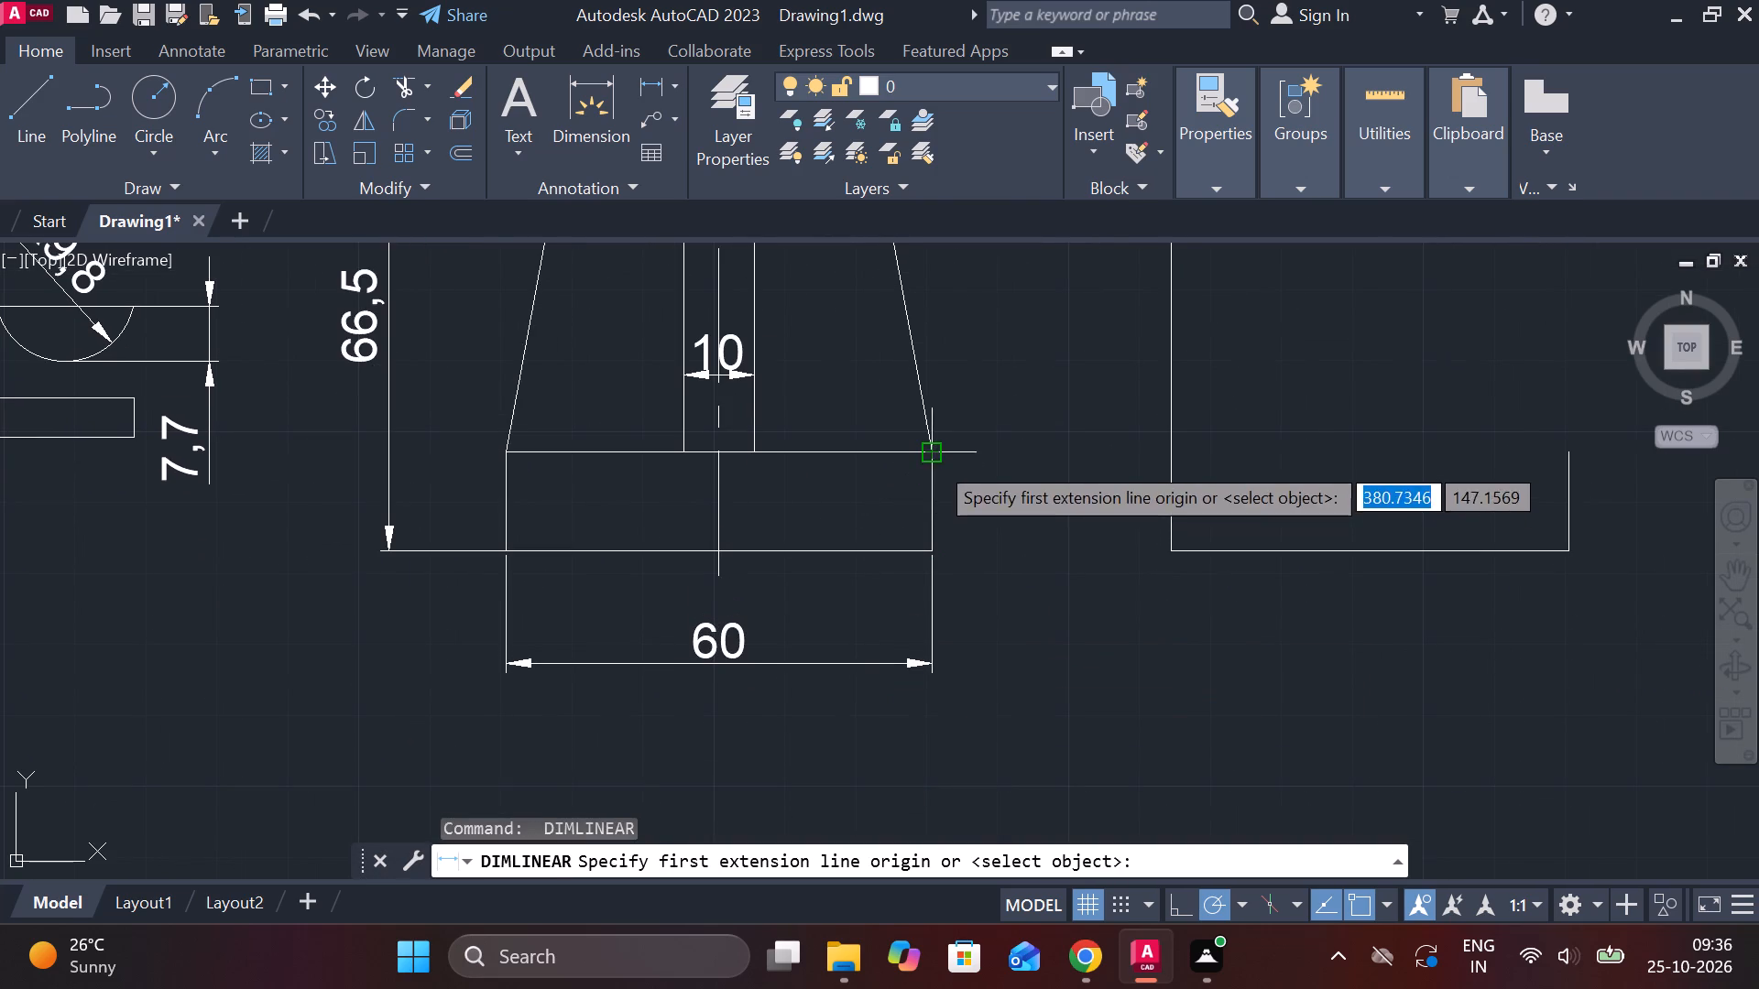
click(934, 461)
click(935, 550)
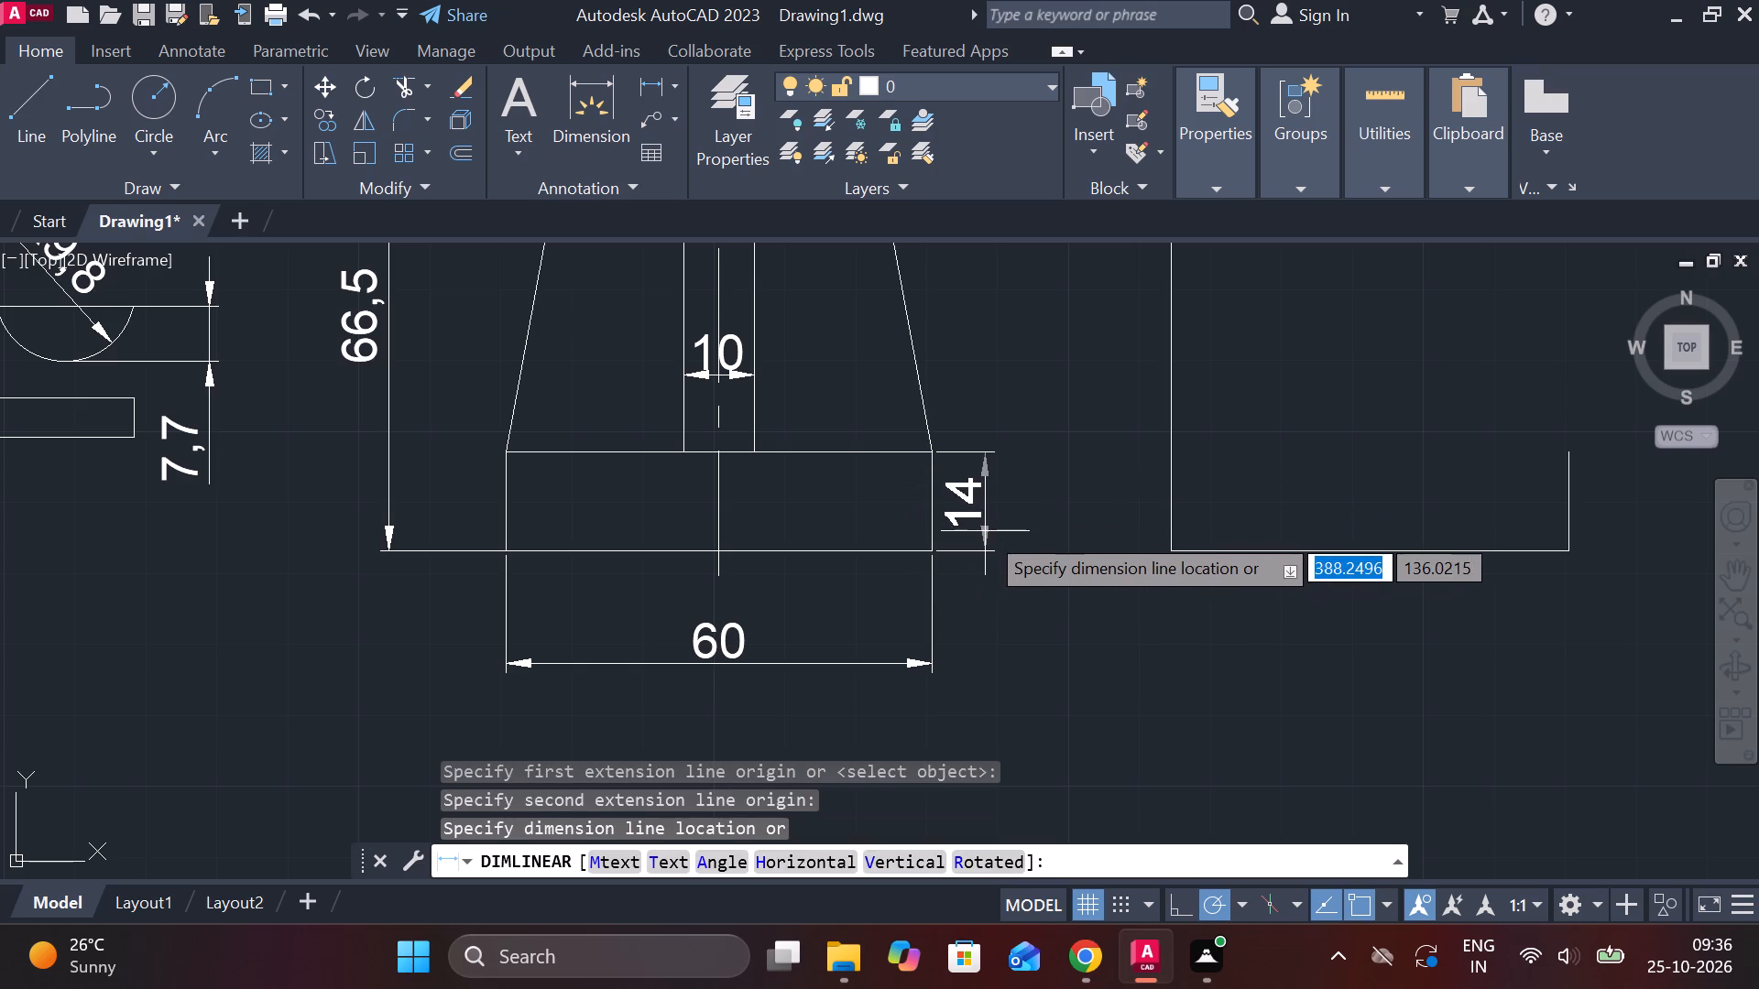
click(985, 531)
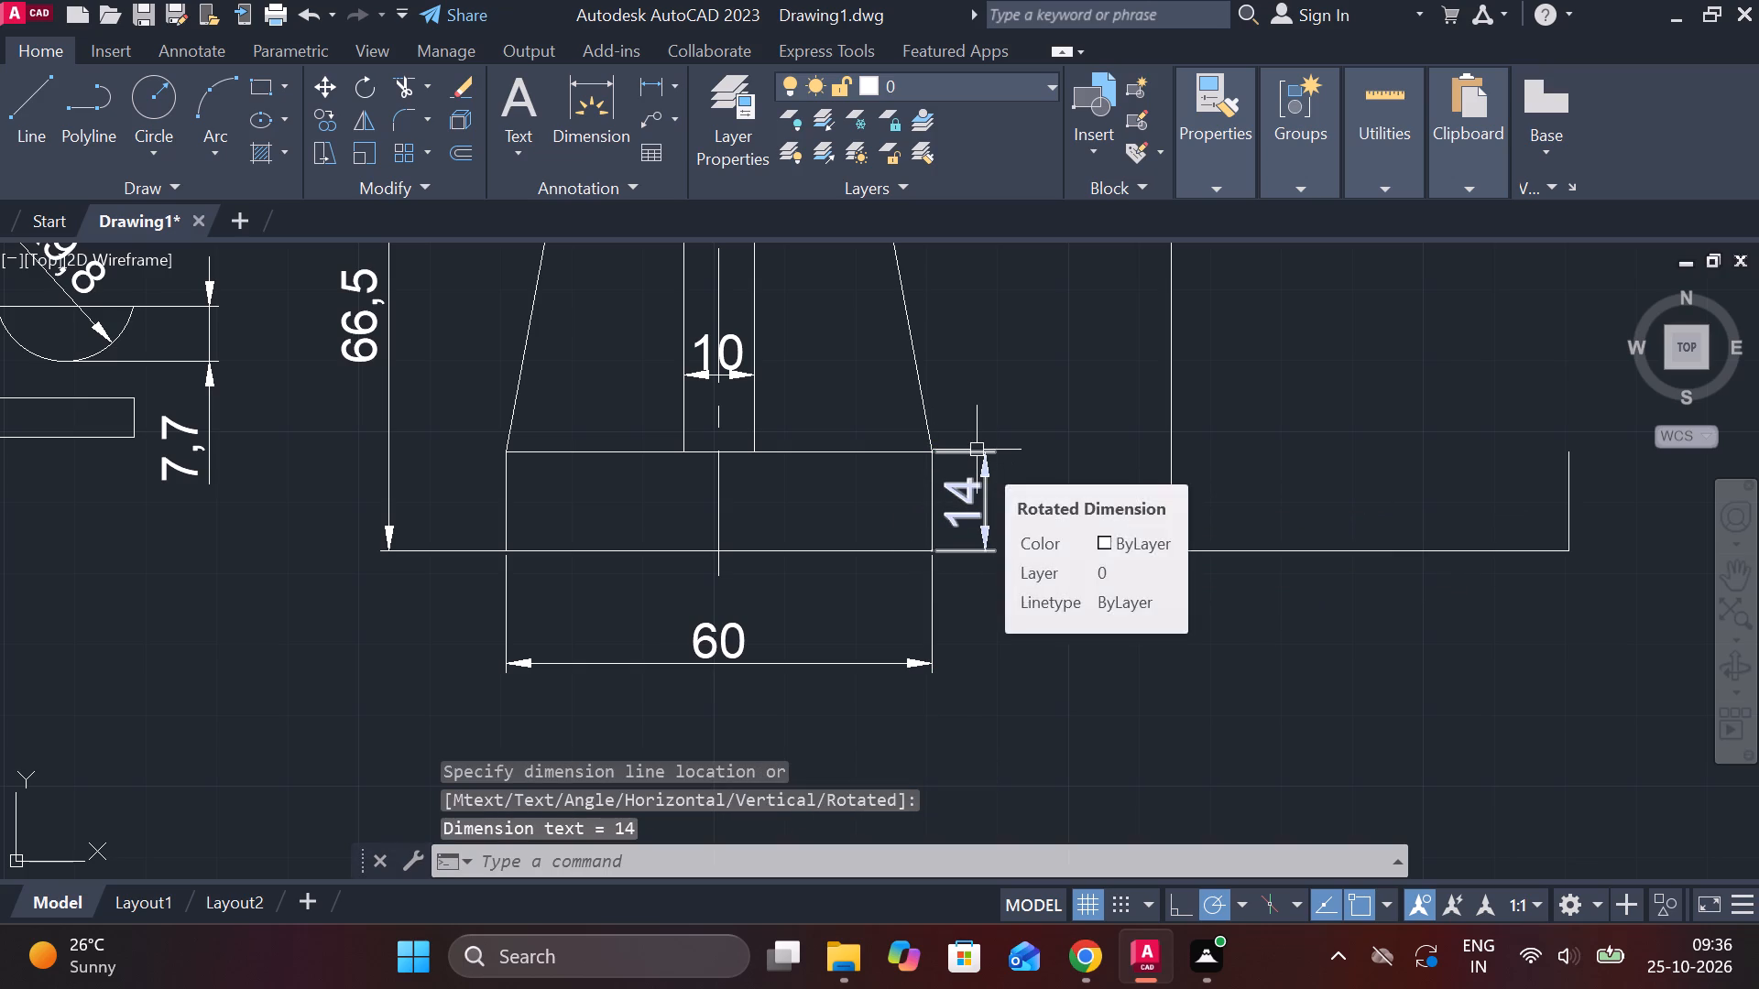
Add diameter dimensions to the front view's outer and inner circles, with texts at the upper left and upper right.
middle_drag(977, 450, 888, 735)
scroll(850, 542, down, 1)
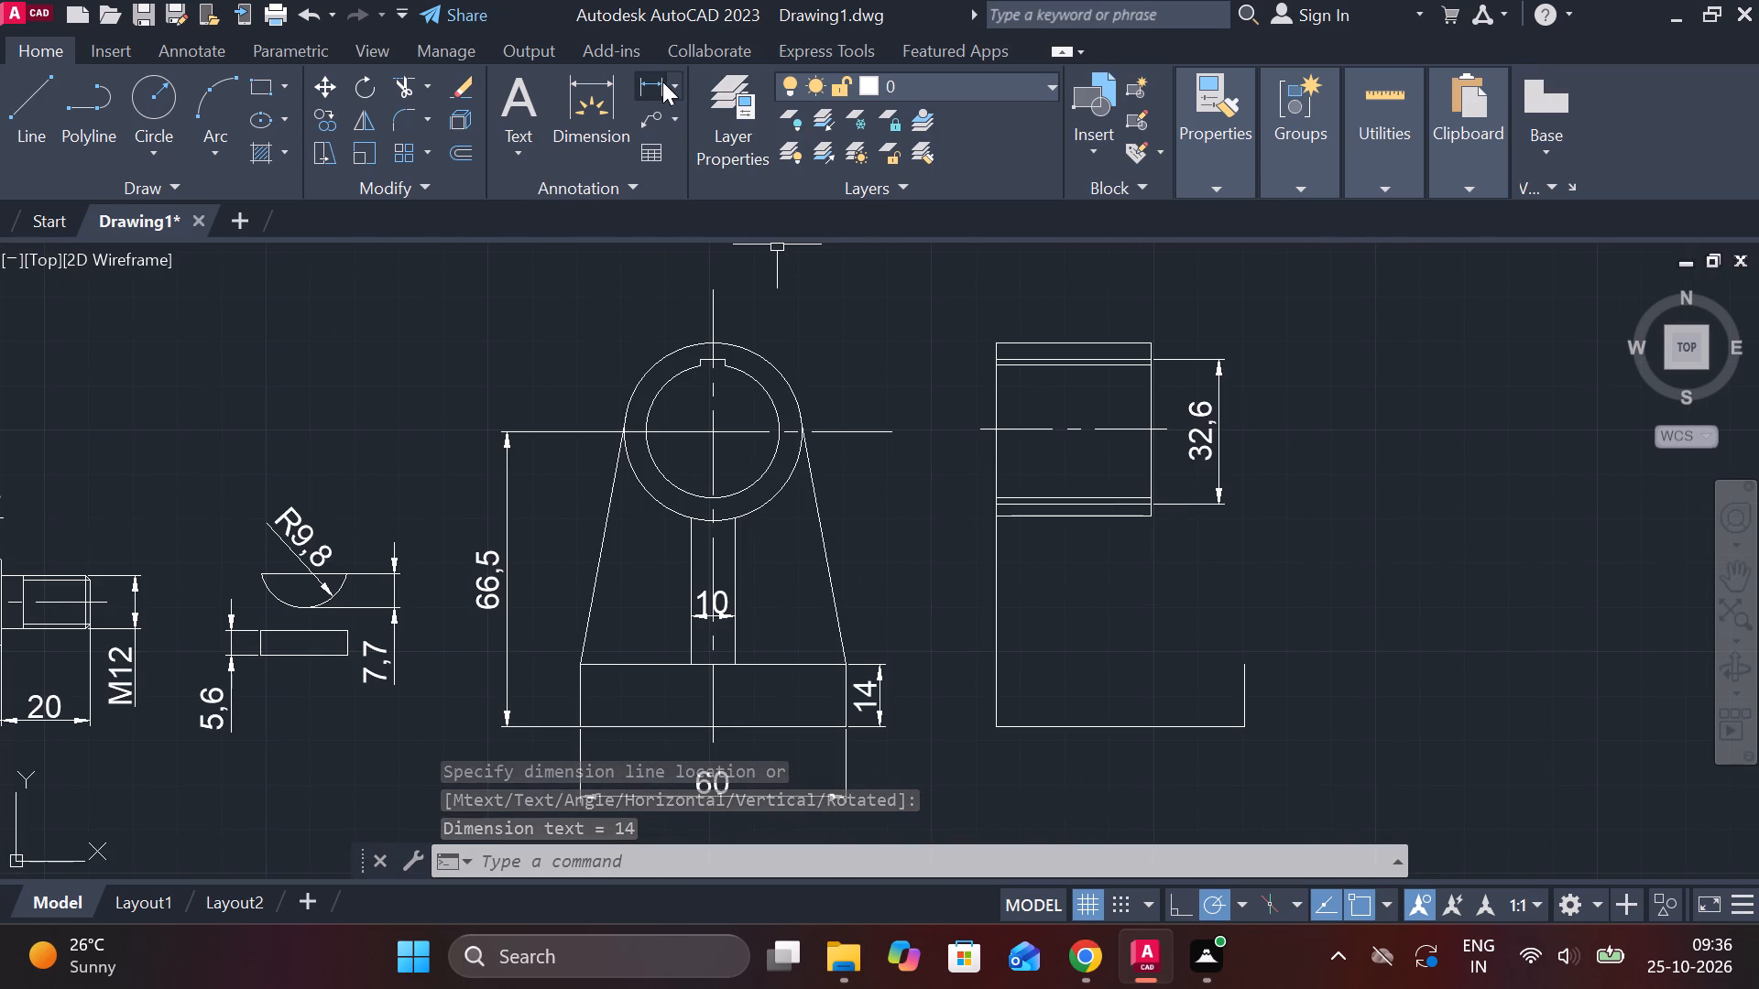
click(664, 82)
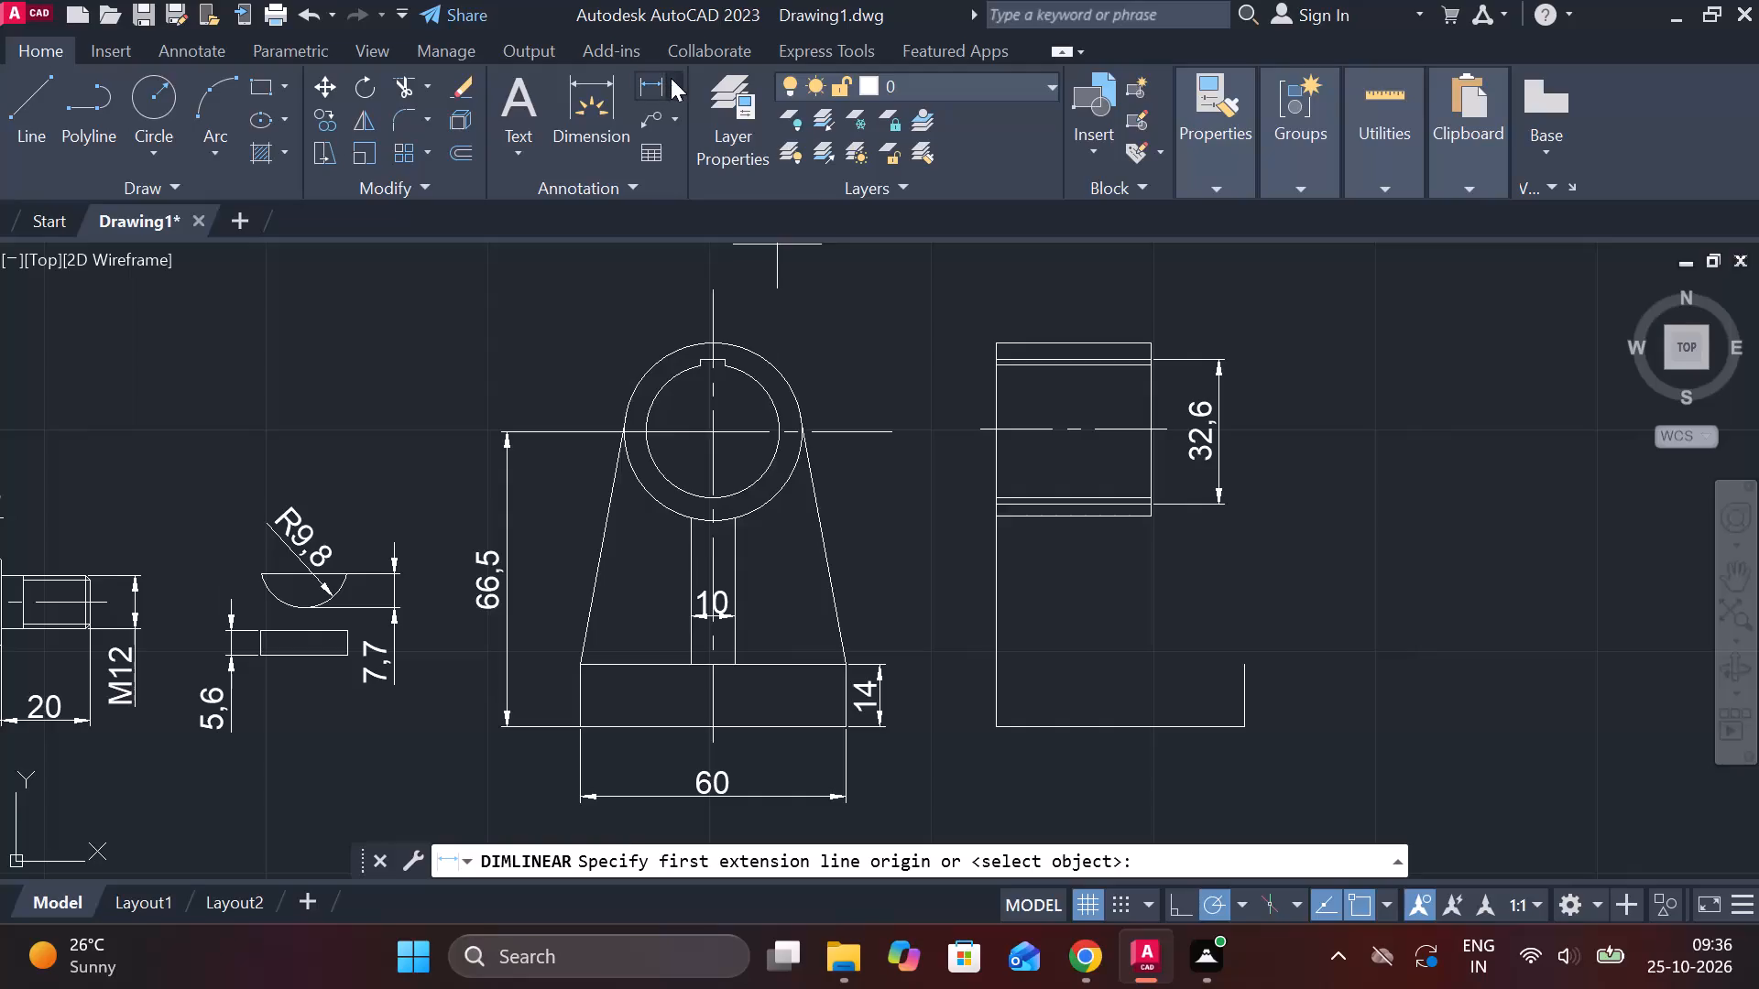
click(671, 78)
click(715, 410)
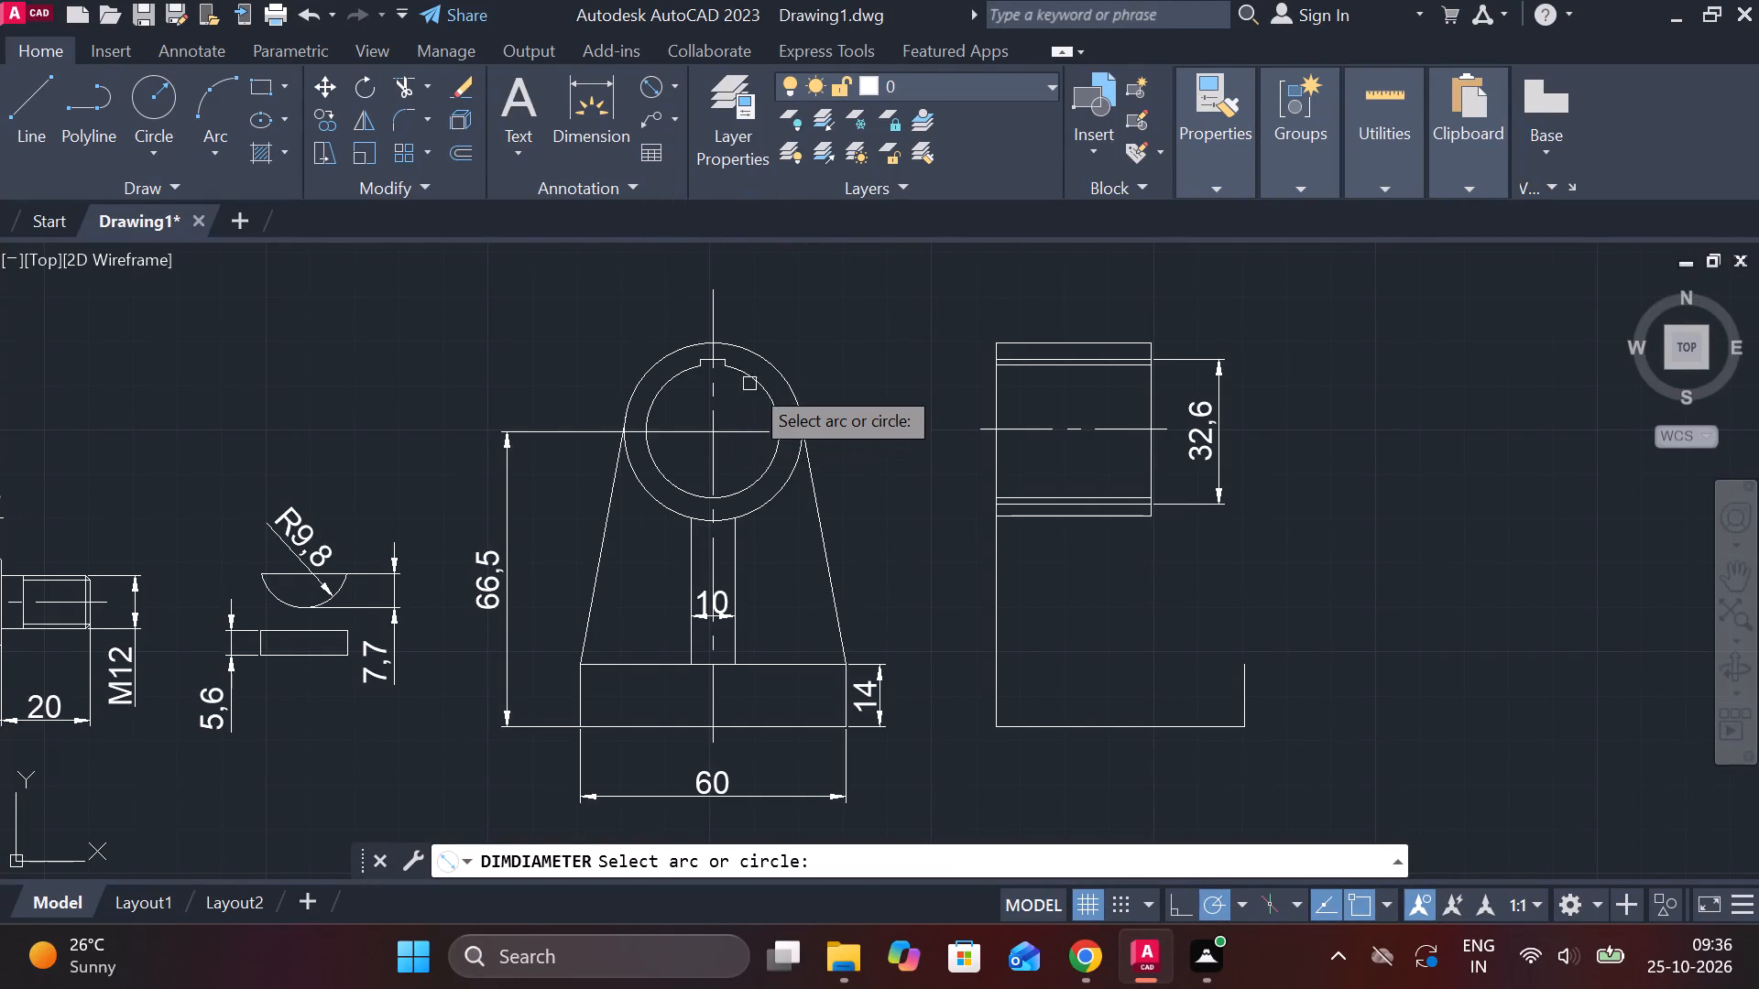
scroll(777, 397, up, 1)
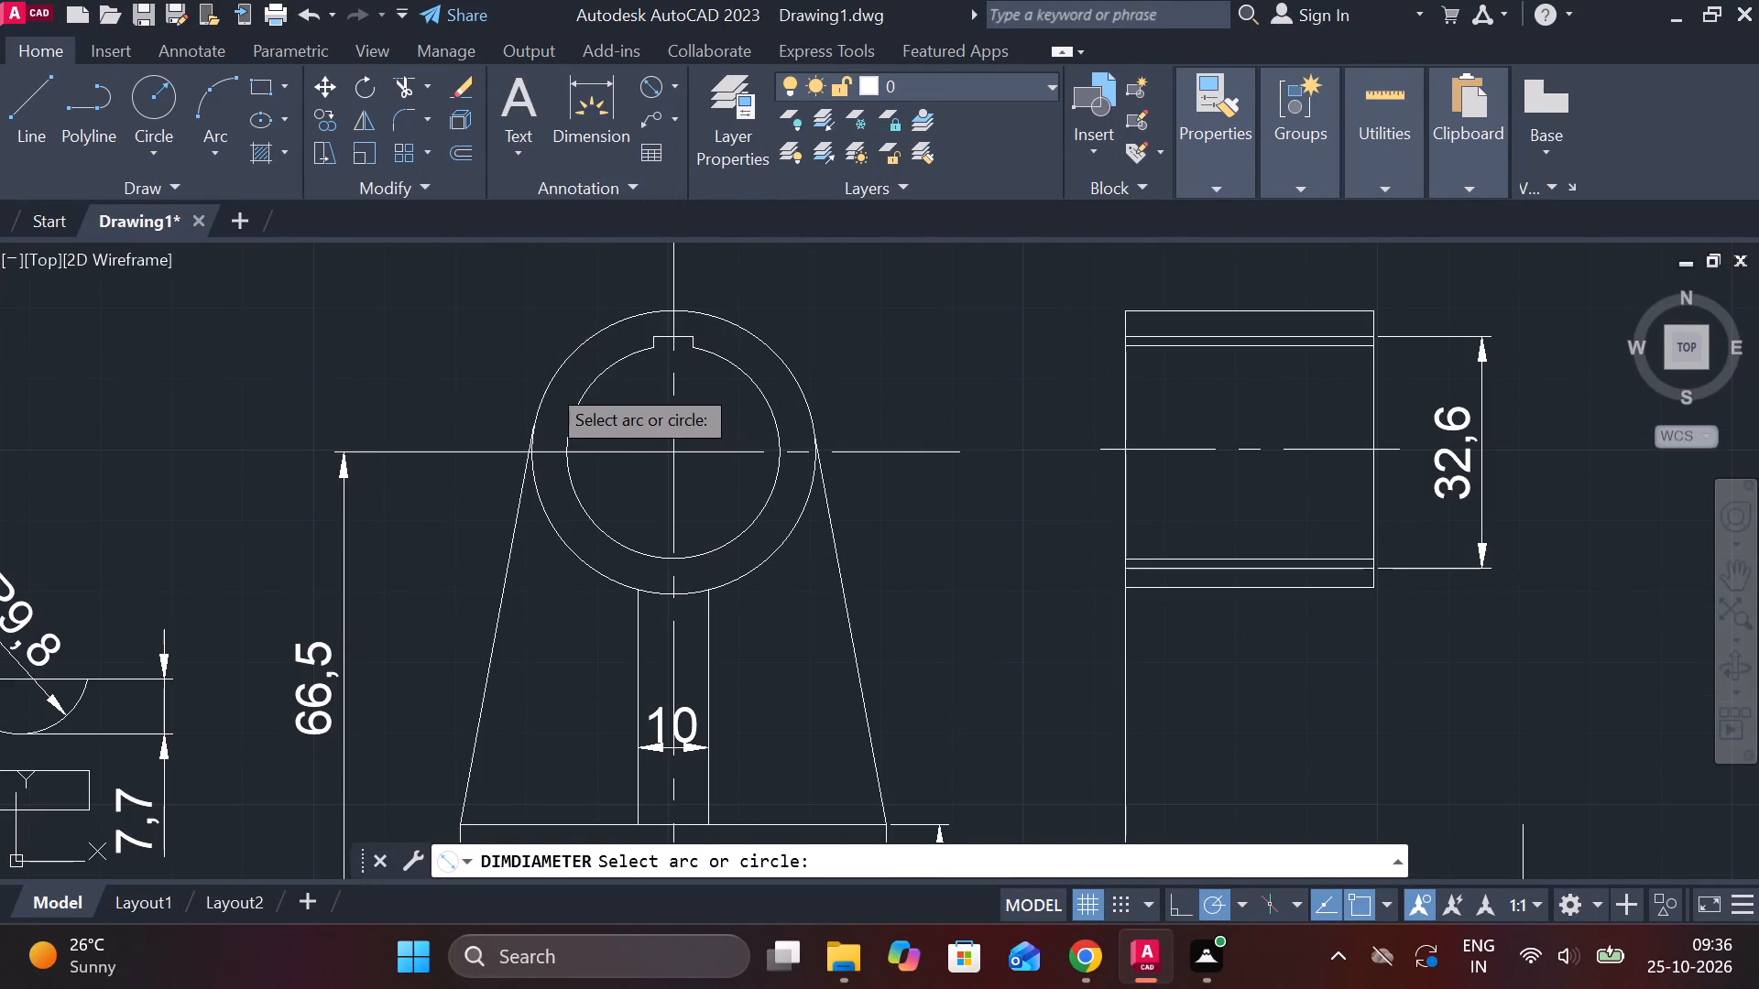
click(546, 383)
click(503, 309)
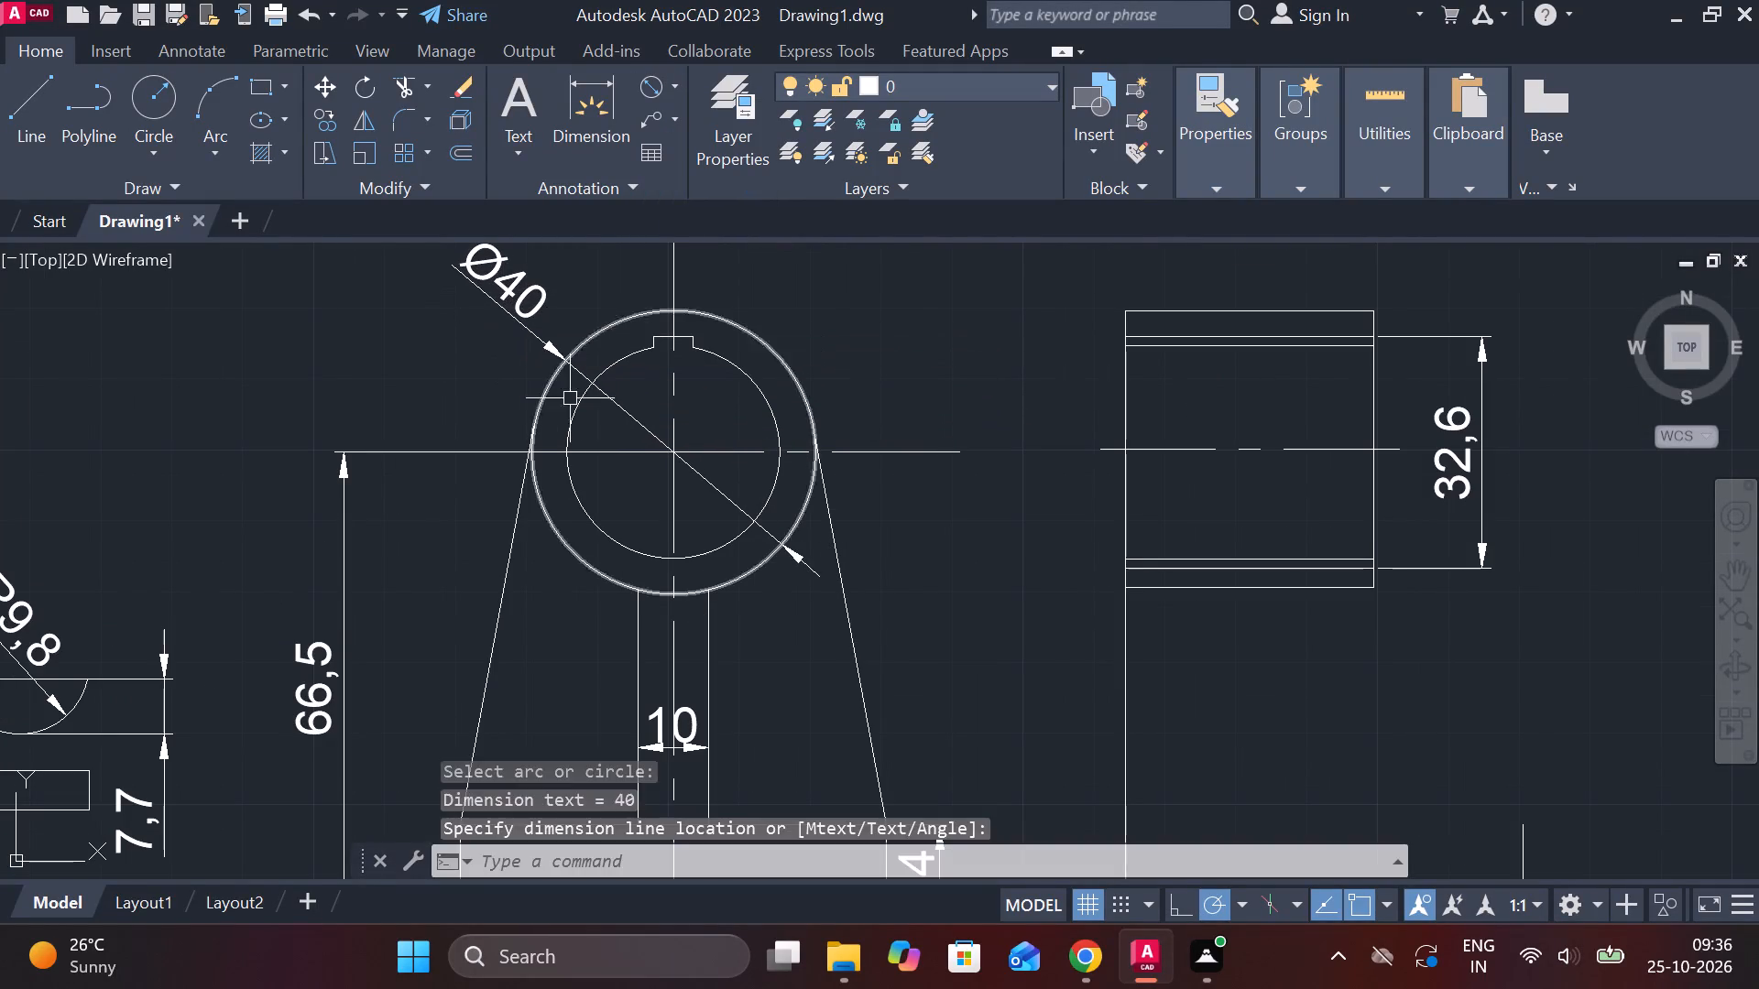
key(space)
click(760, 390)
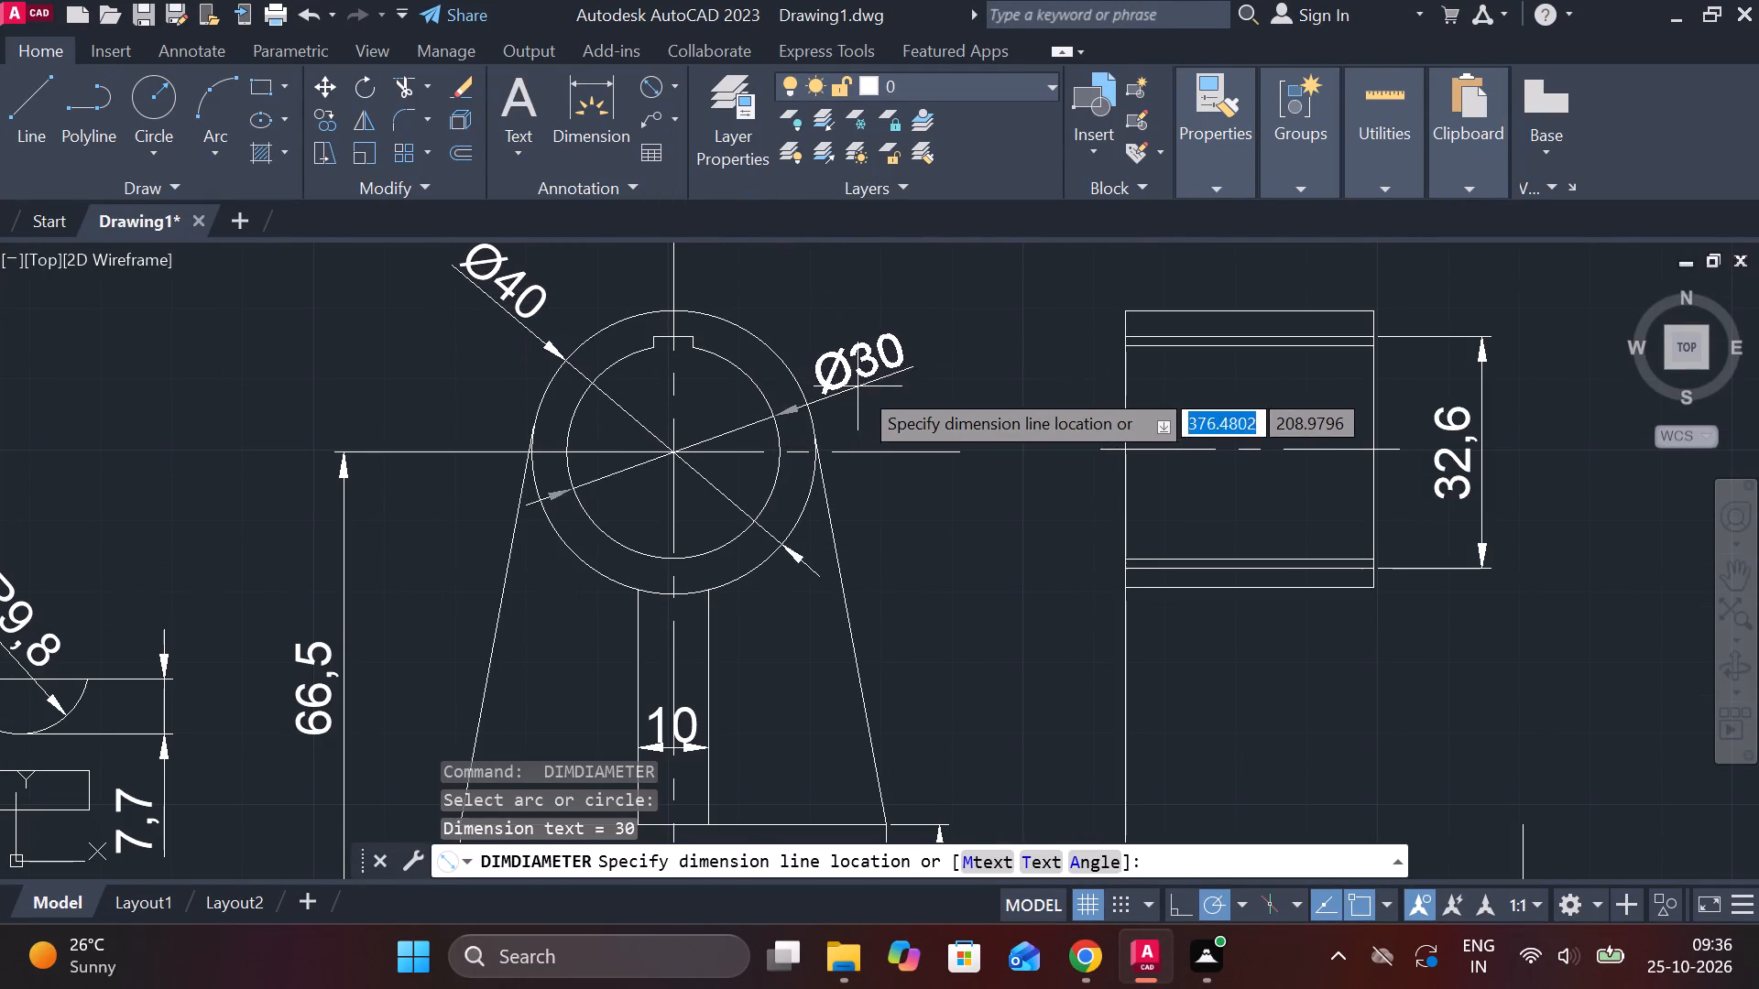
click(871, 357)
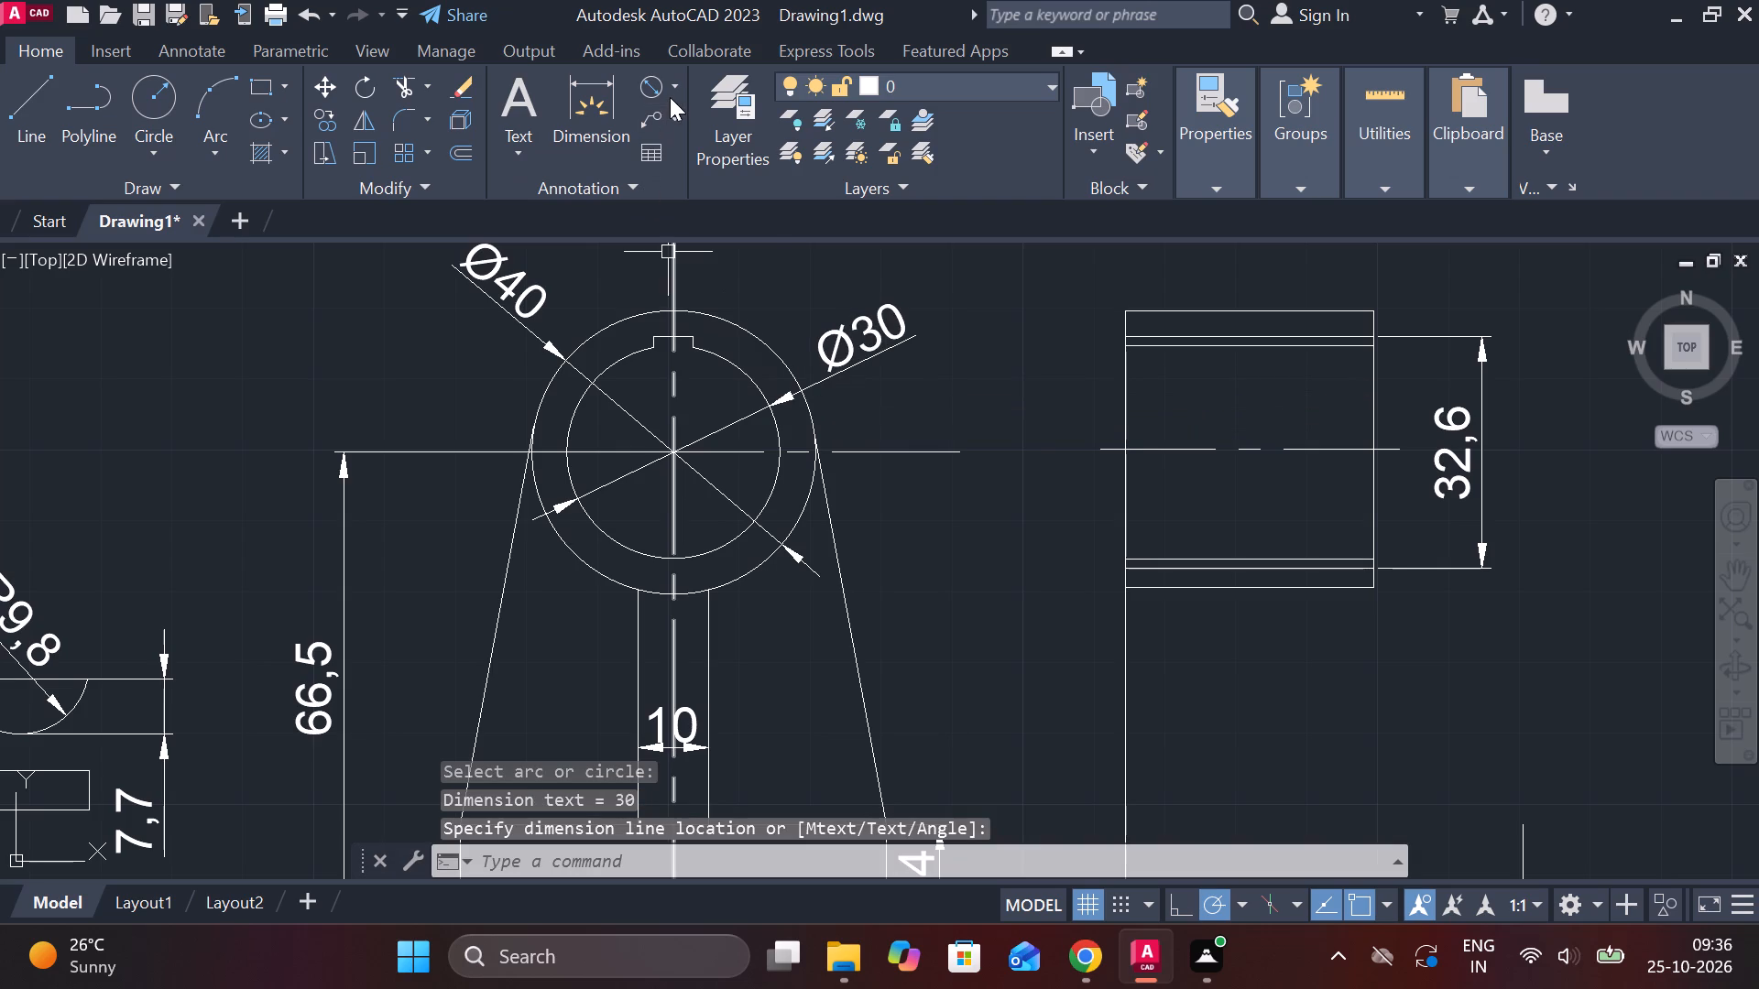
Add a horizontal linear dimension for the keyway's width, placed above the outer circle.
click(670, 97)
click(682, 147)
scroll(667, 259, up, 1)
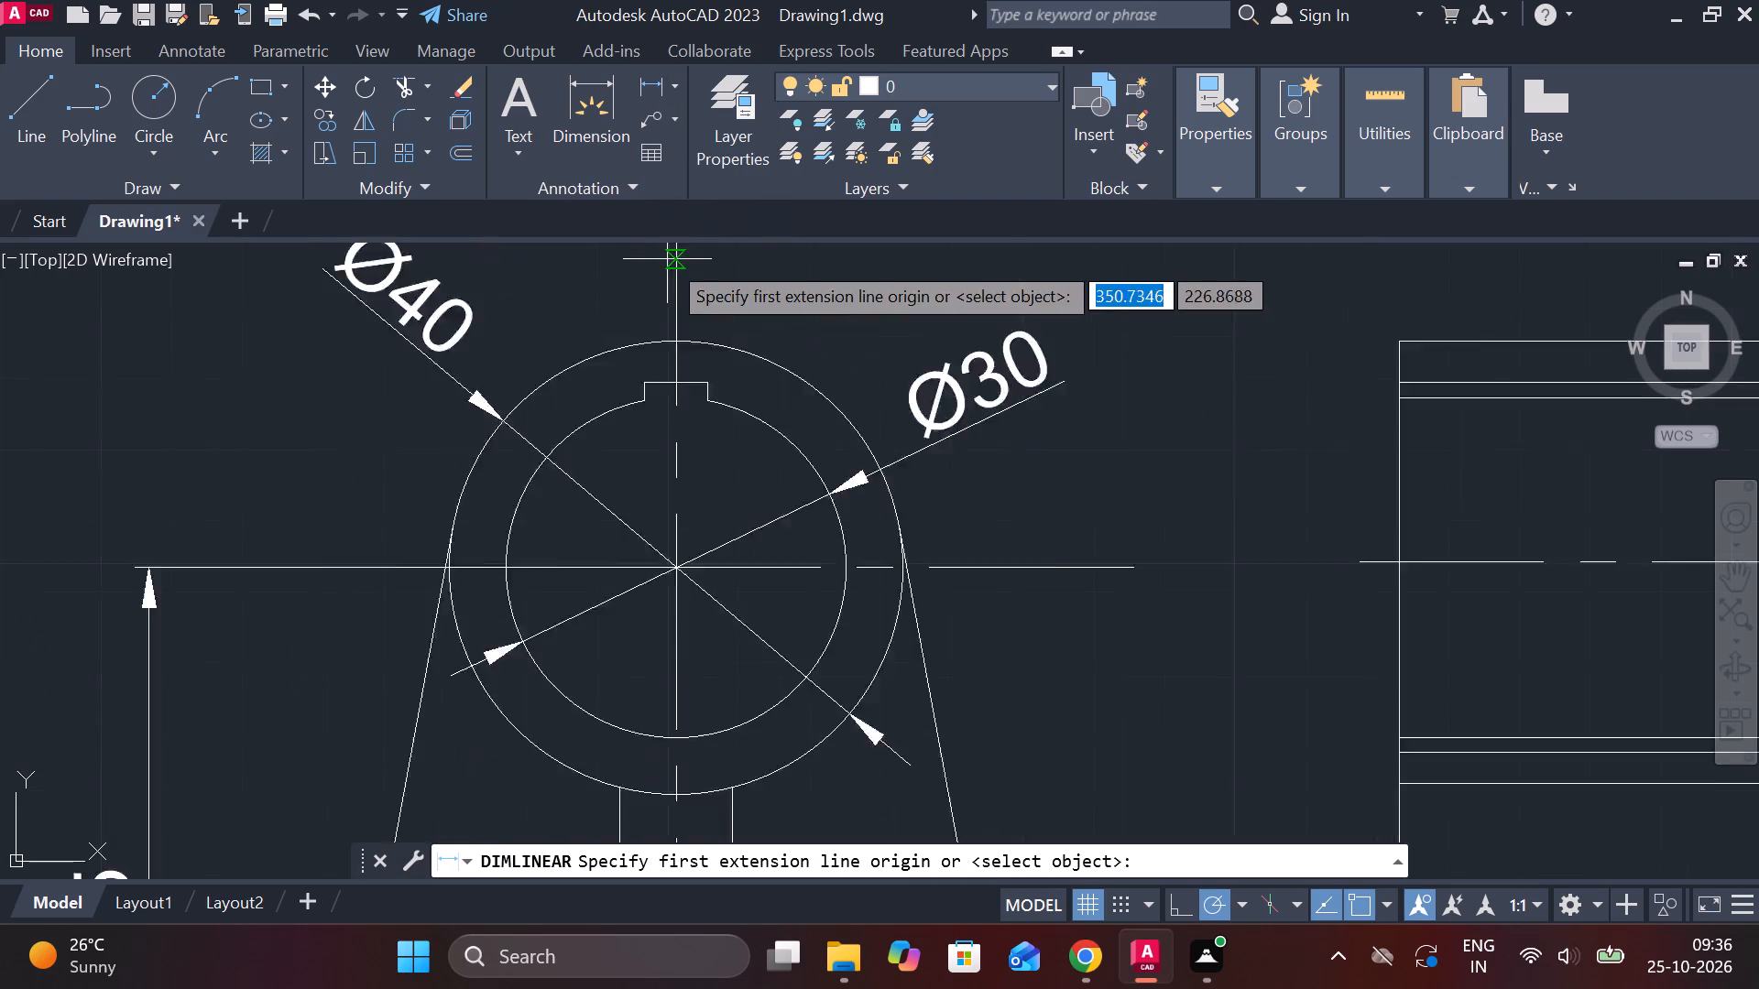
scroll(667, 259, up, 1)
click(628, 450)
click(739, 450)
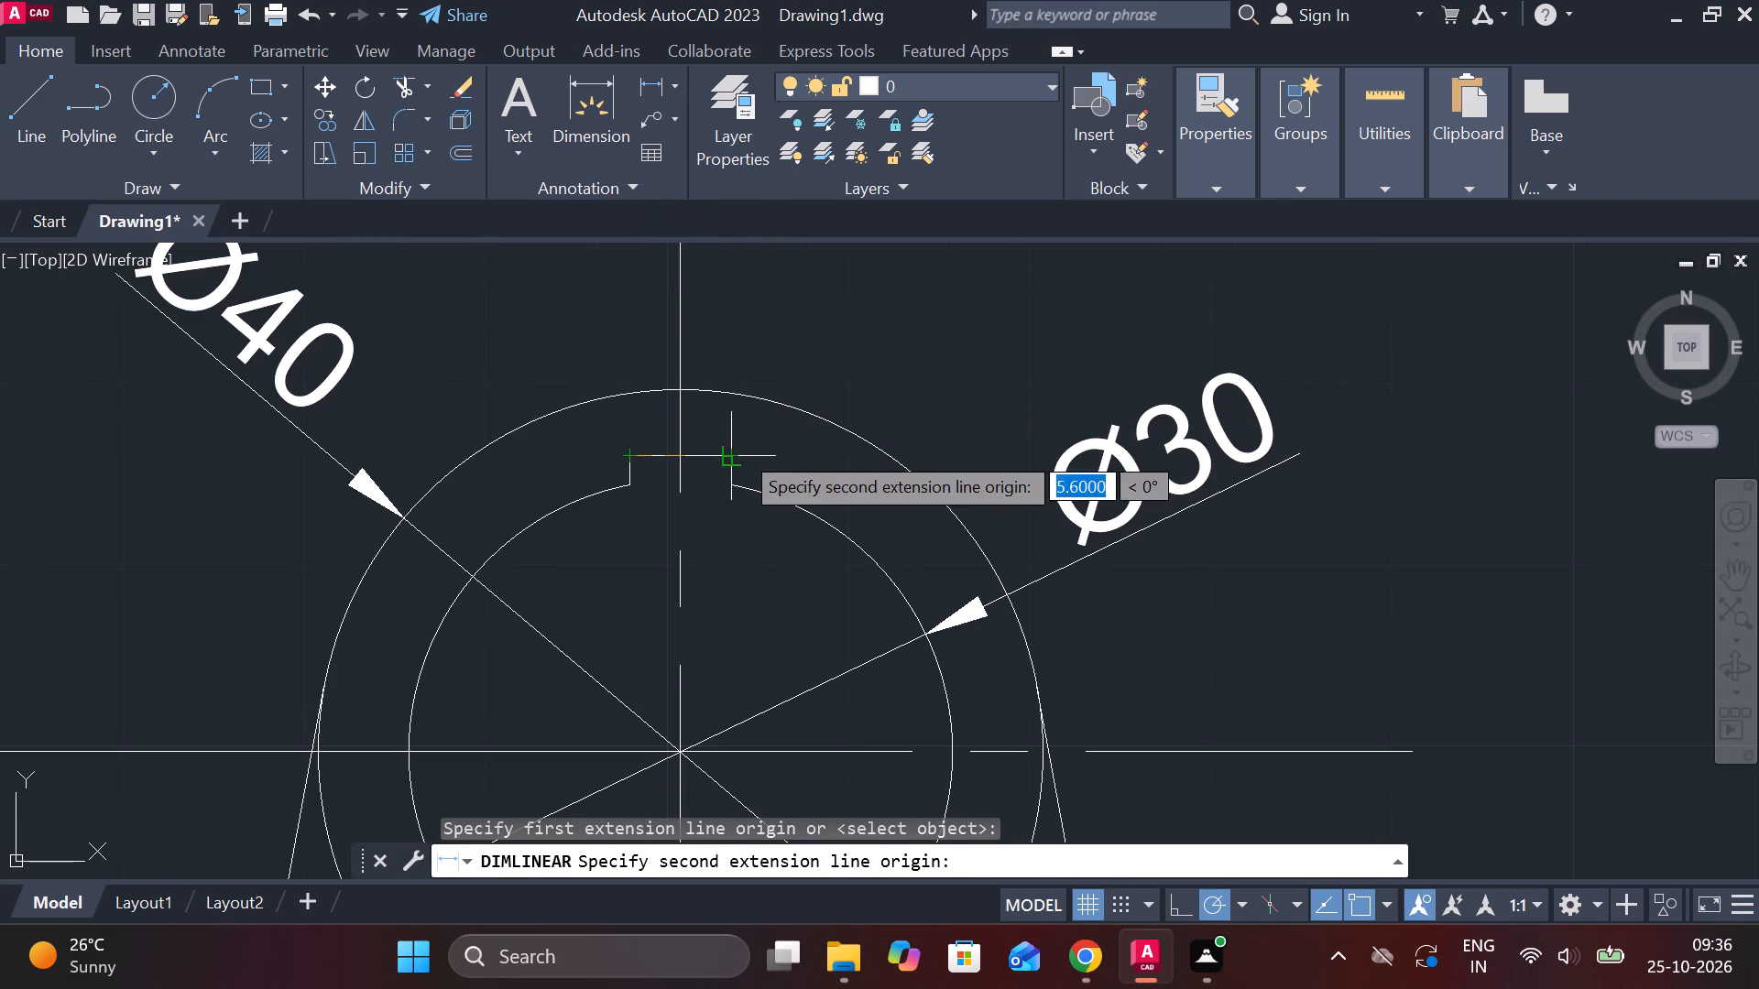
click(709, 331)
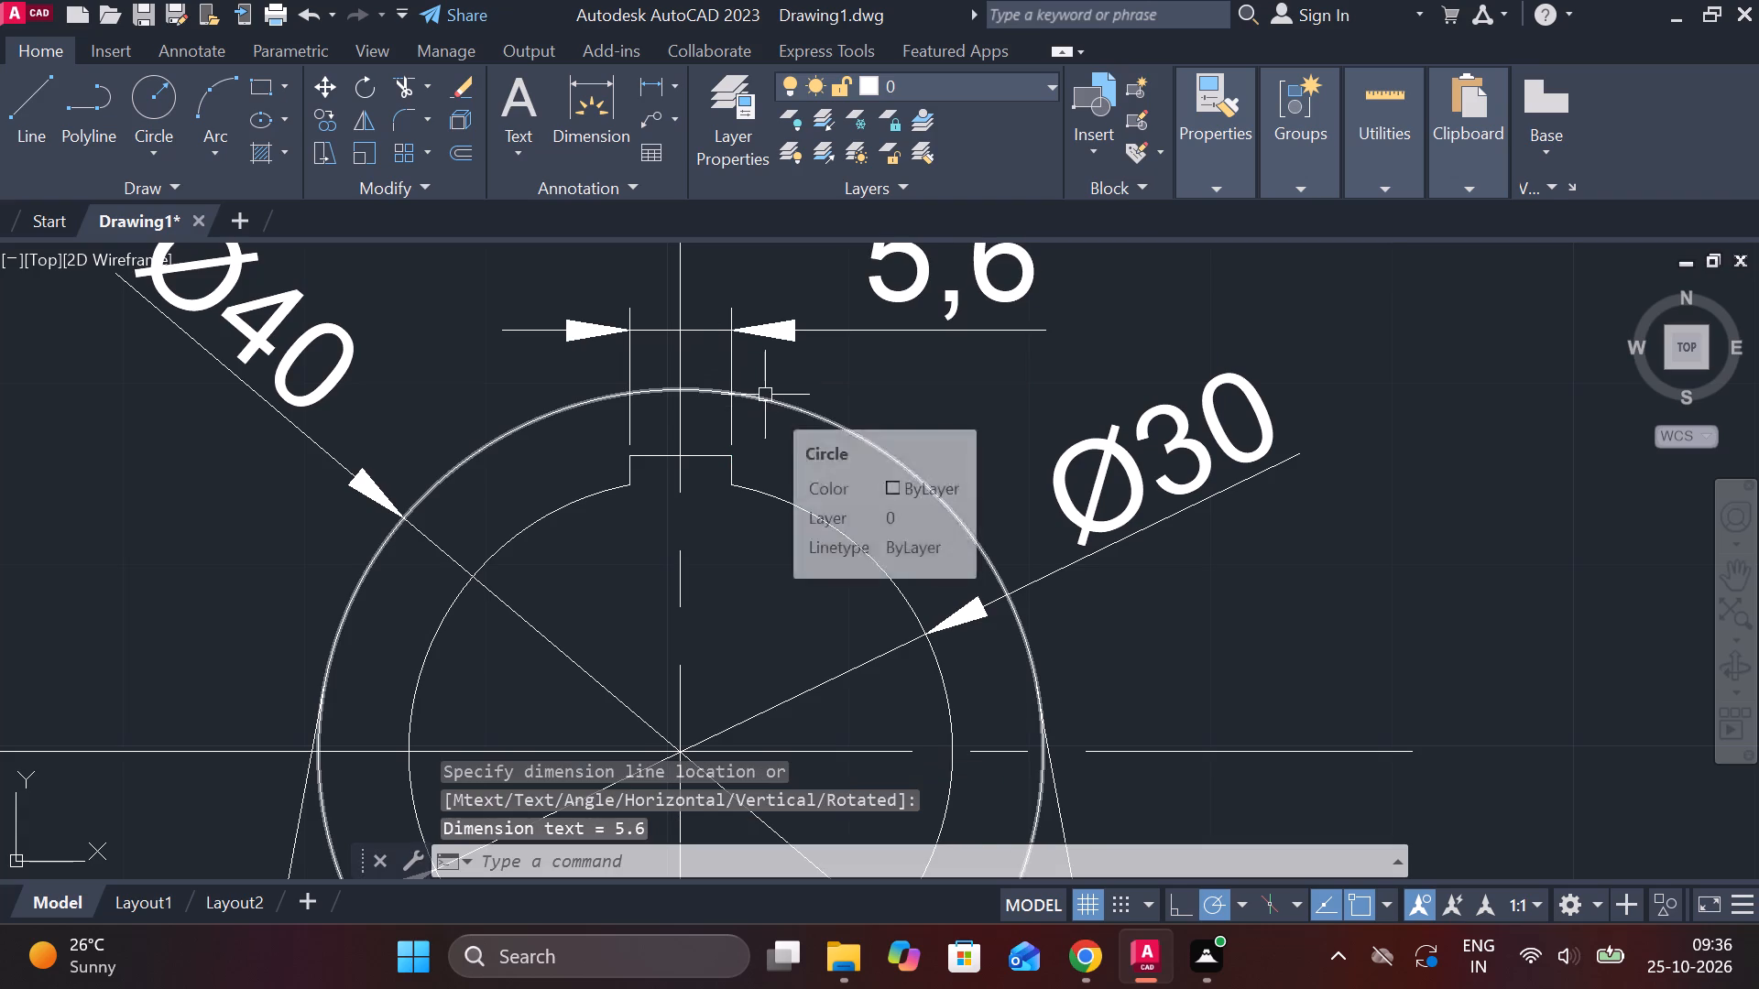
In the side view, draw a vertical line from the base's bottom edge, 17 from its left corner, up to the hub's underside.
scroll(759, 408, down, 3)
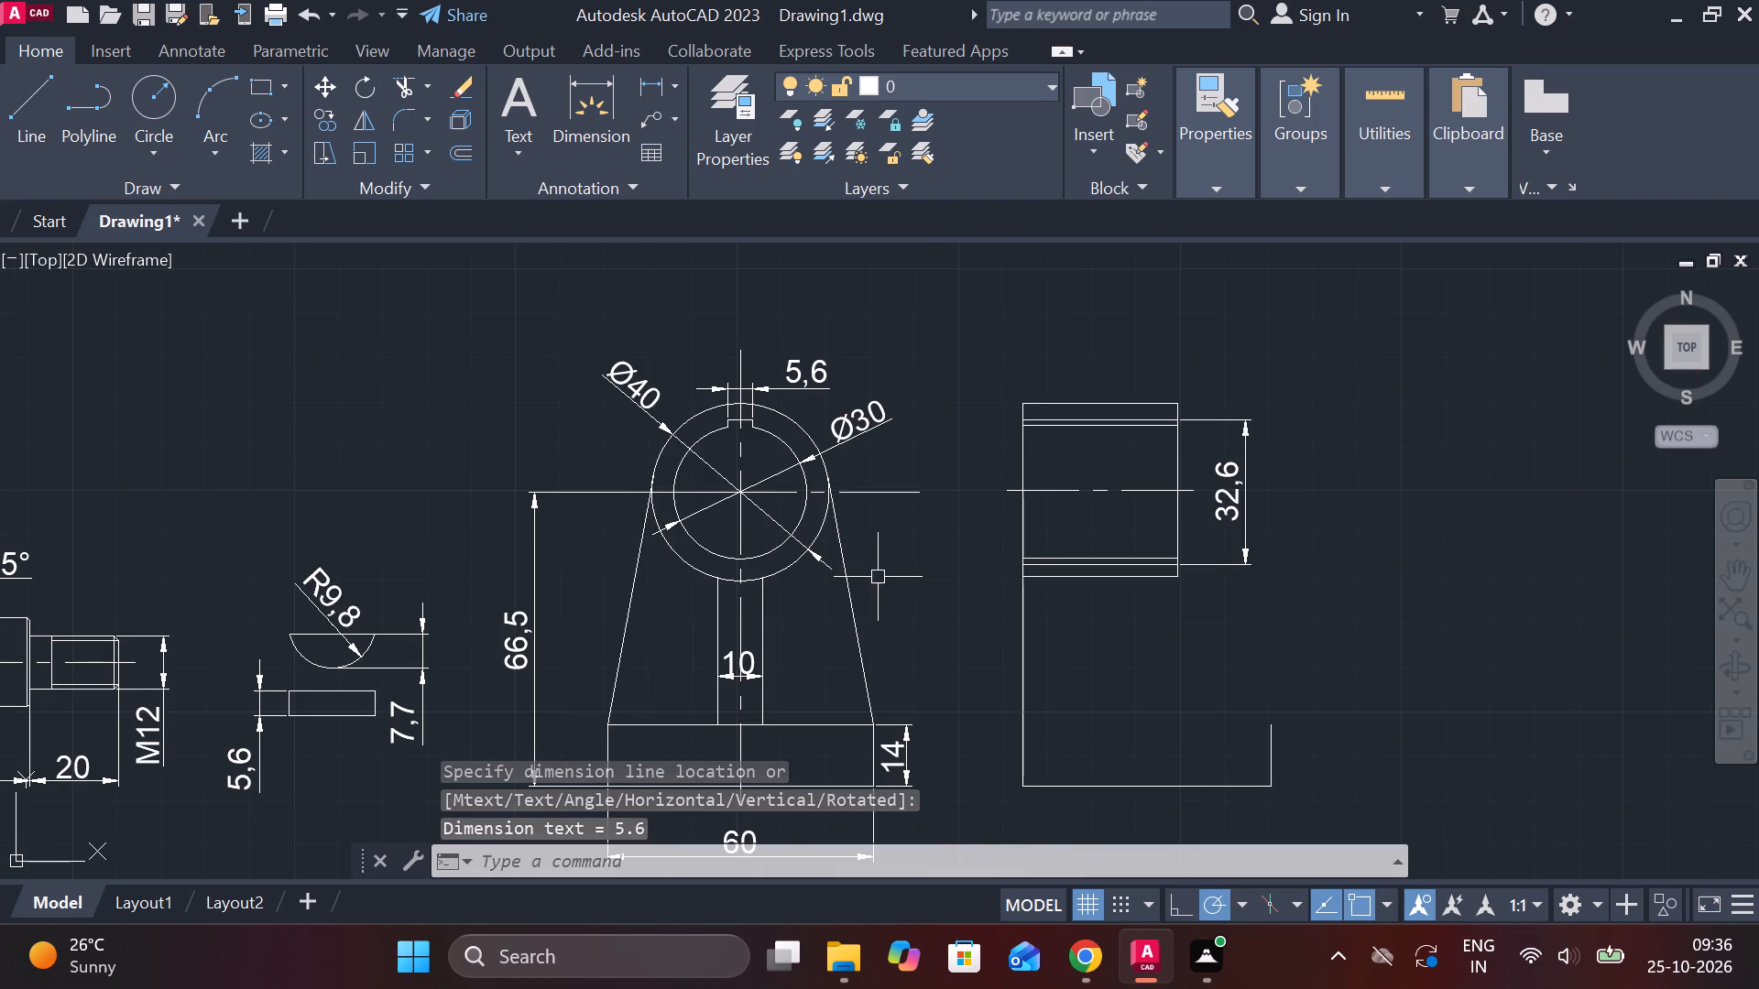
middle_drag(898, 582, 796, 430)
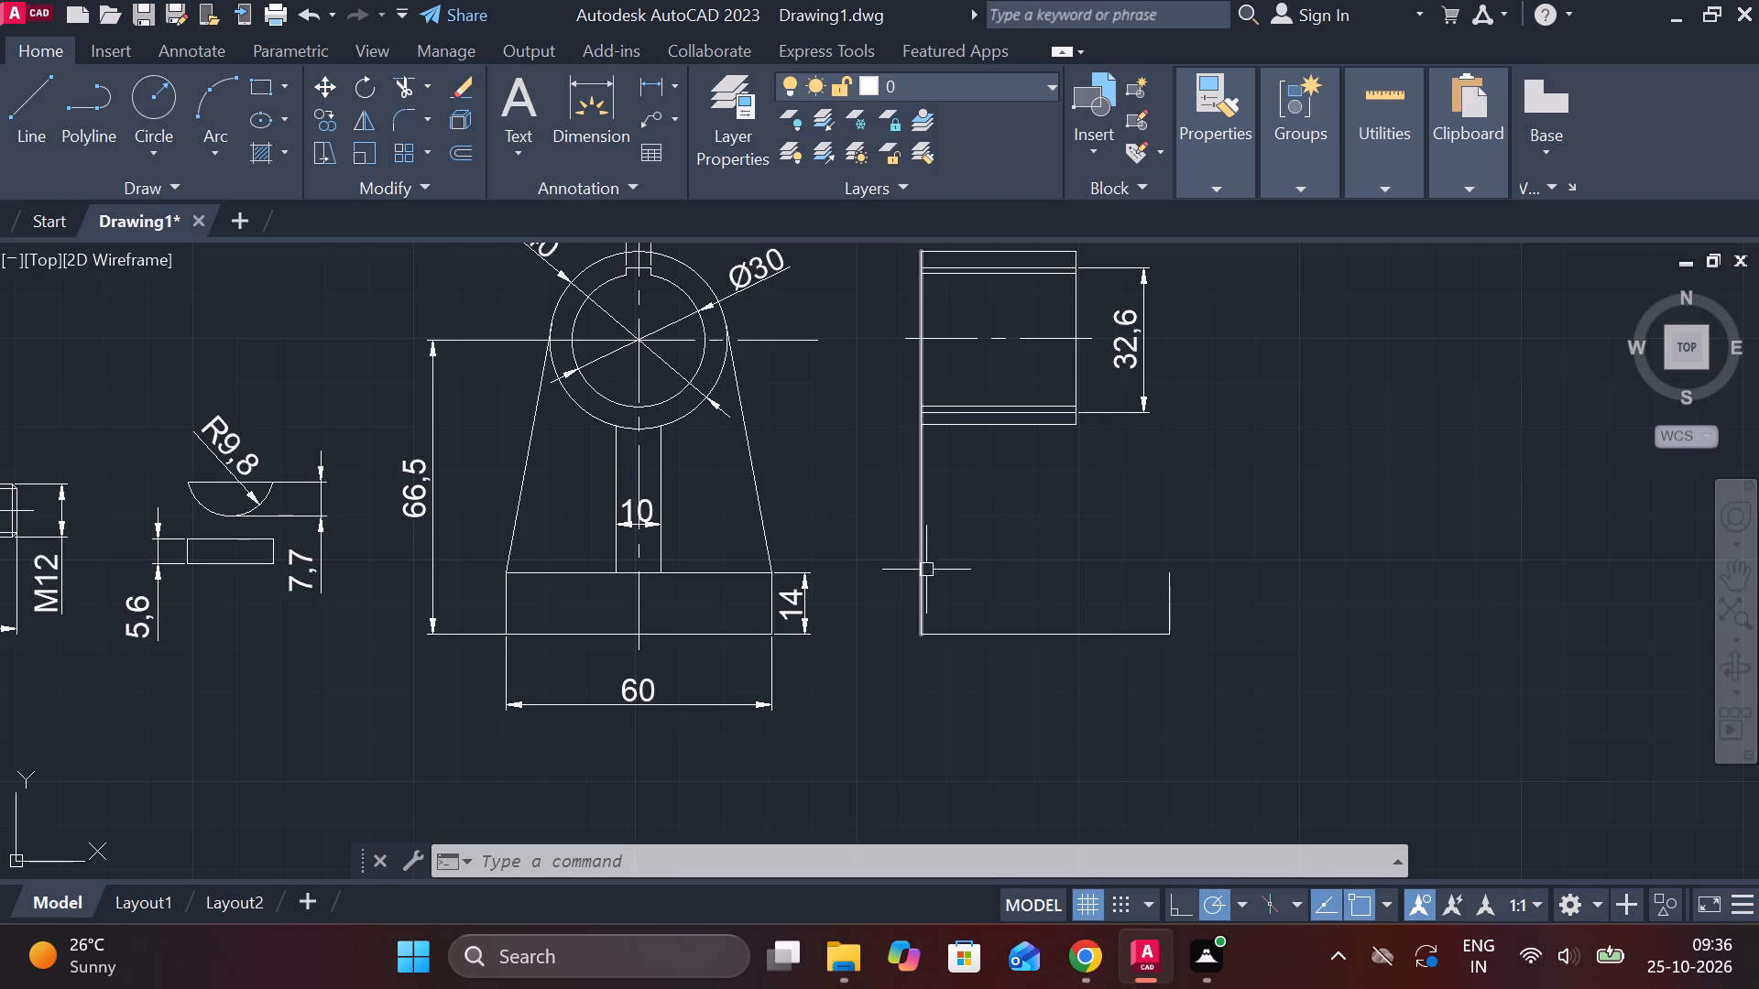
key(l)
key(Return)
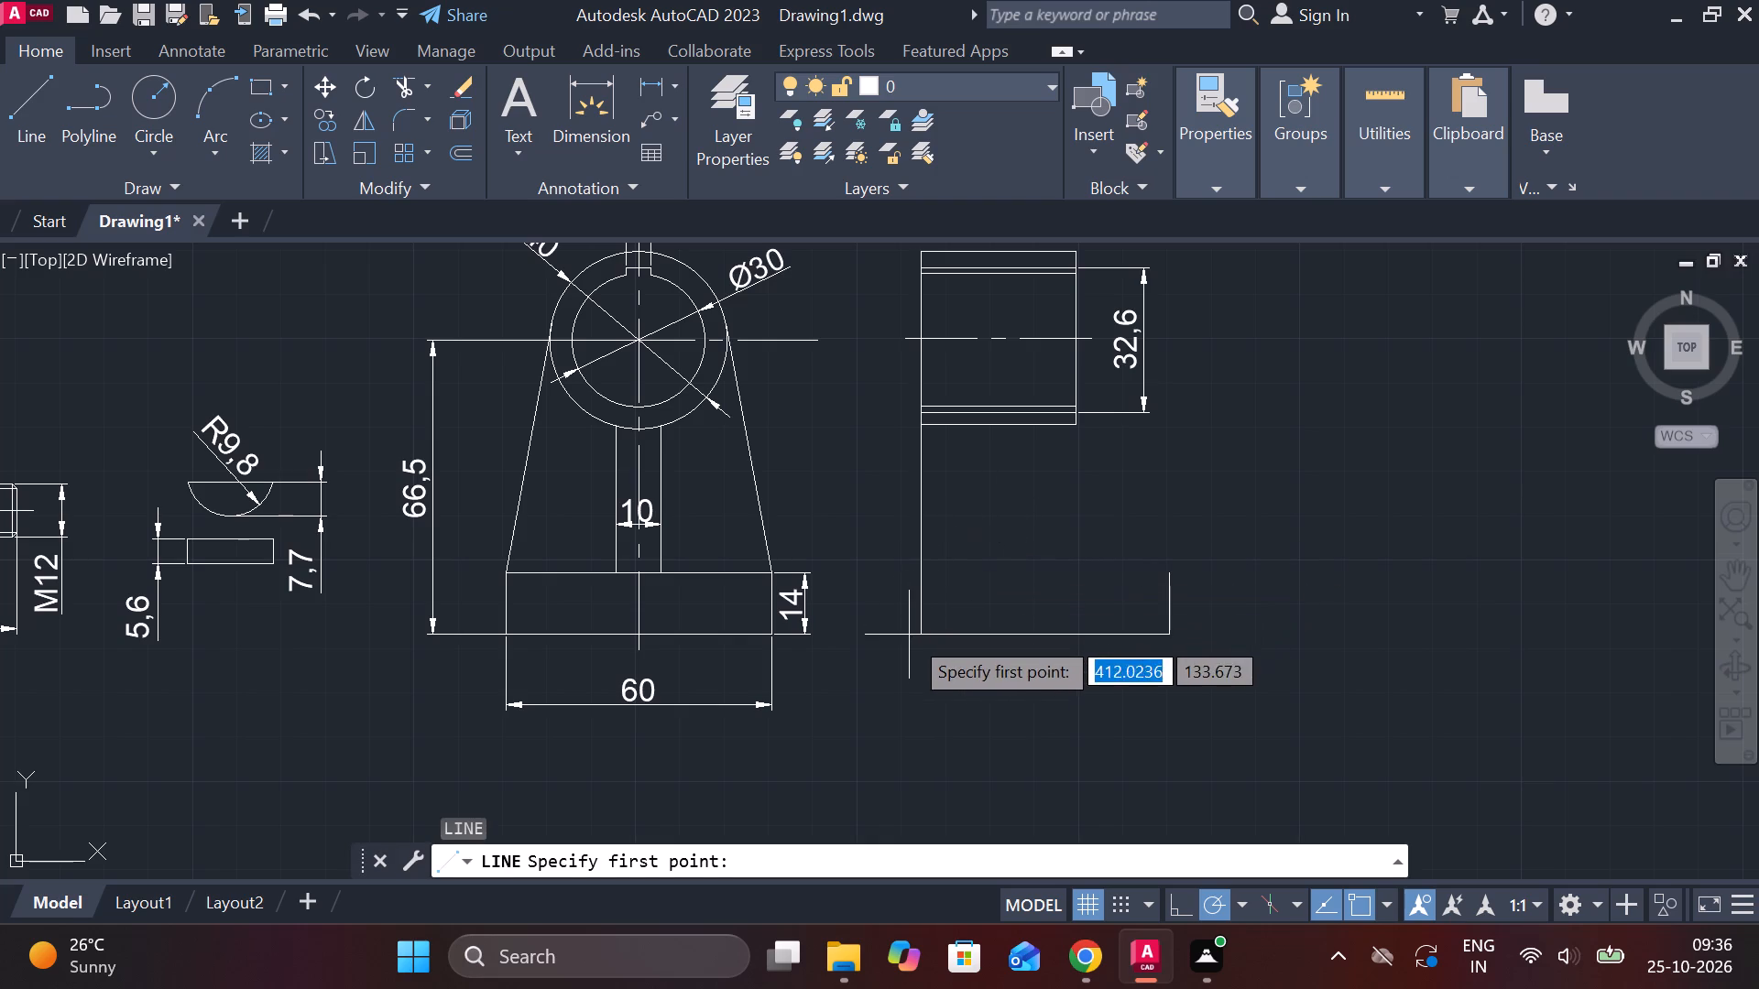
text(17)
key(space)
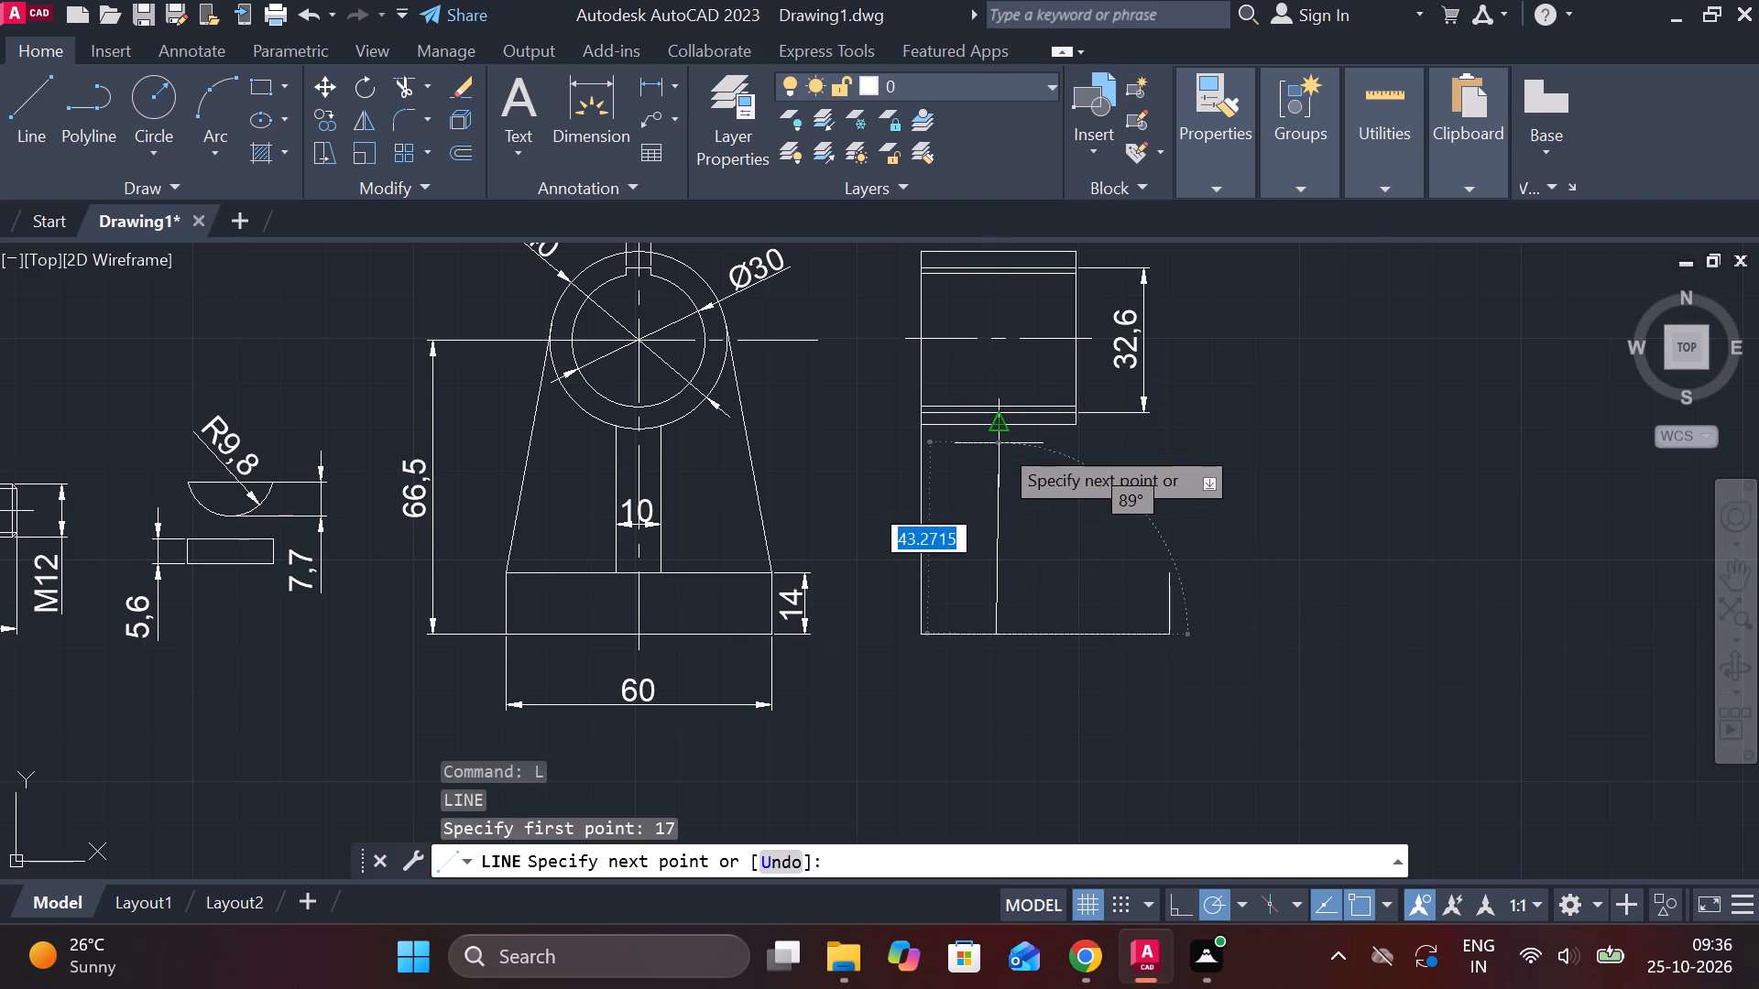
scroll(993, 435, up, 2)
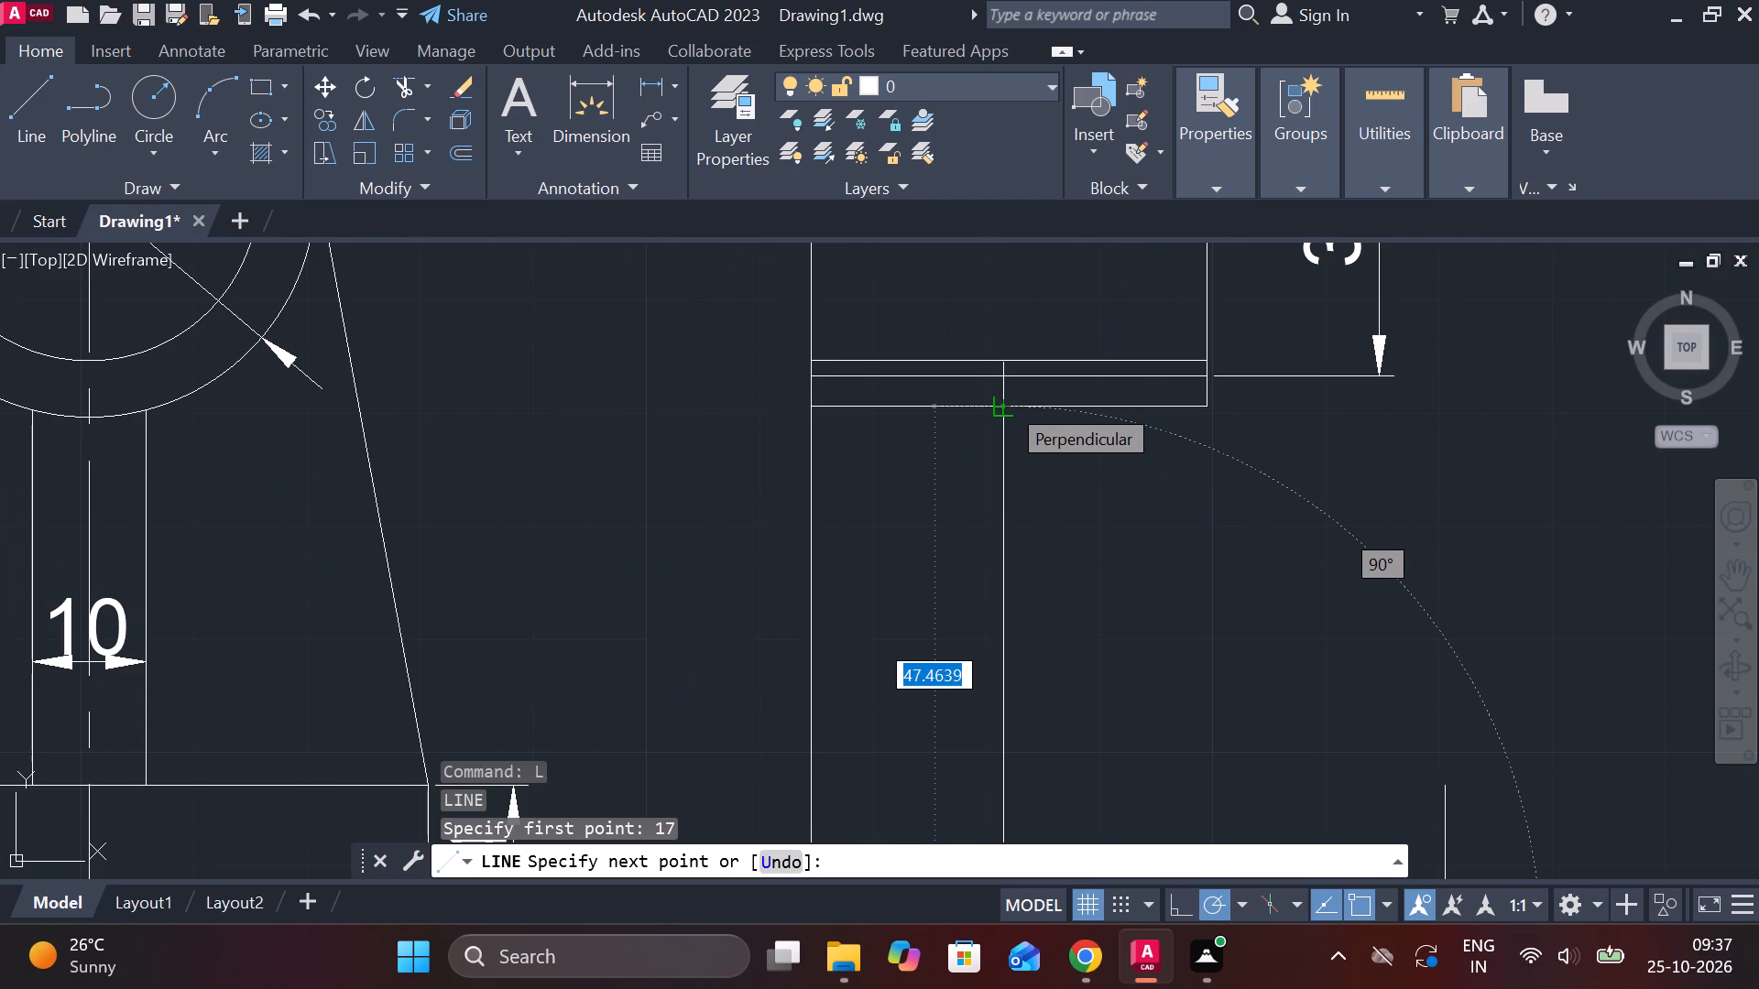
click(1006, 402)
key(Escape)
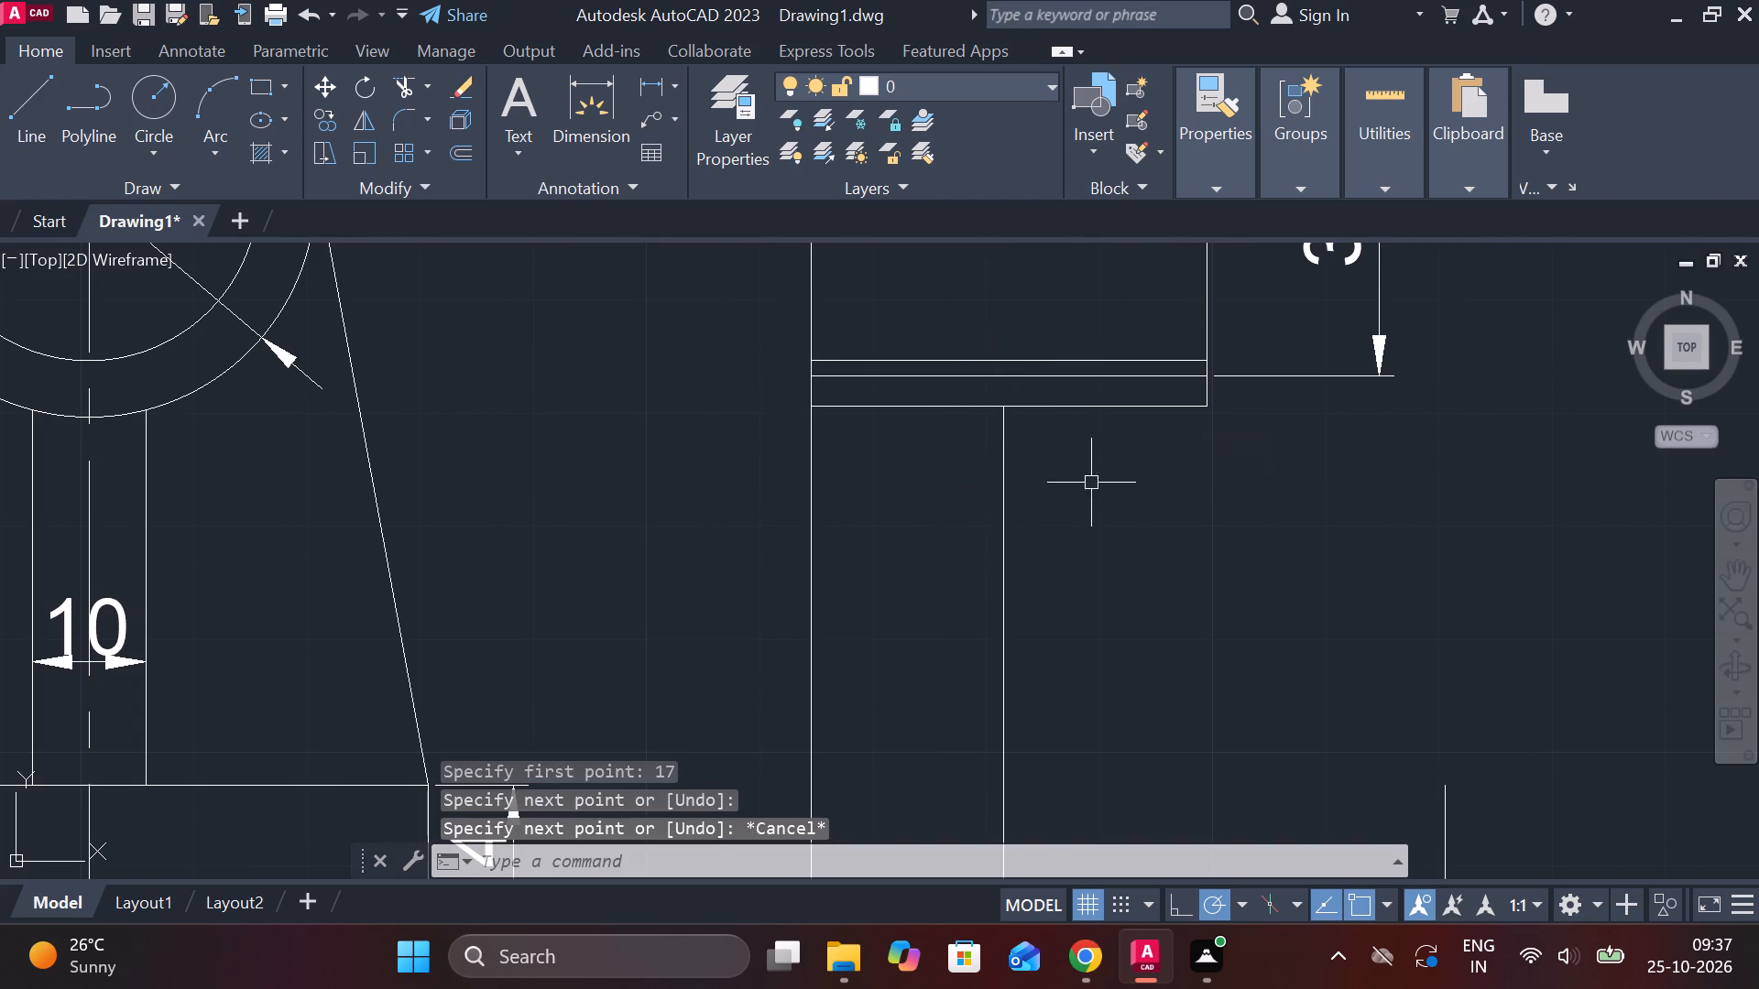
Trim the hub's bottom edge between the side view's left edge and the new vertical line.
text(tr)
key(space)
click(891, 406)
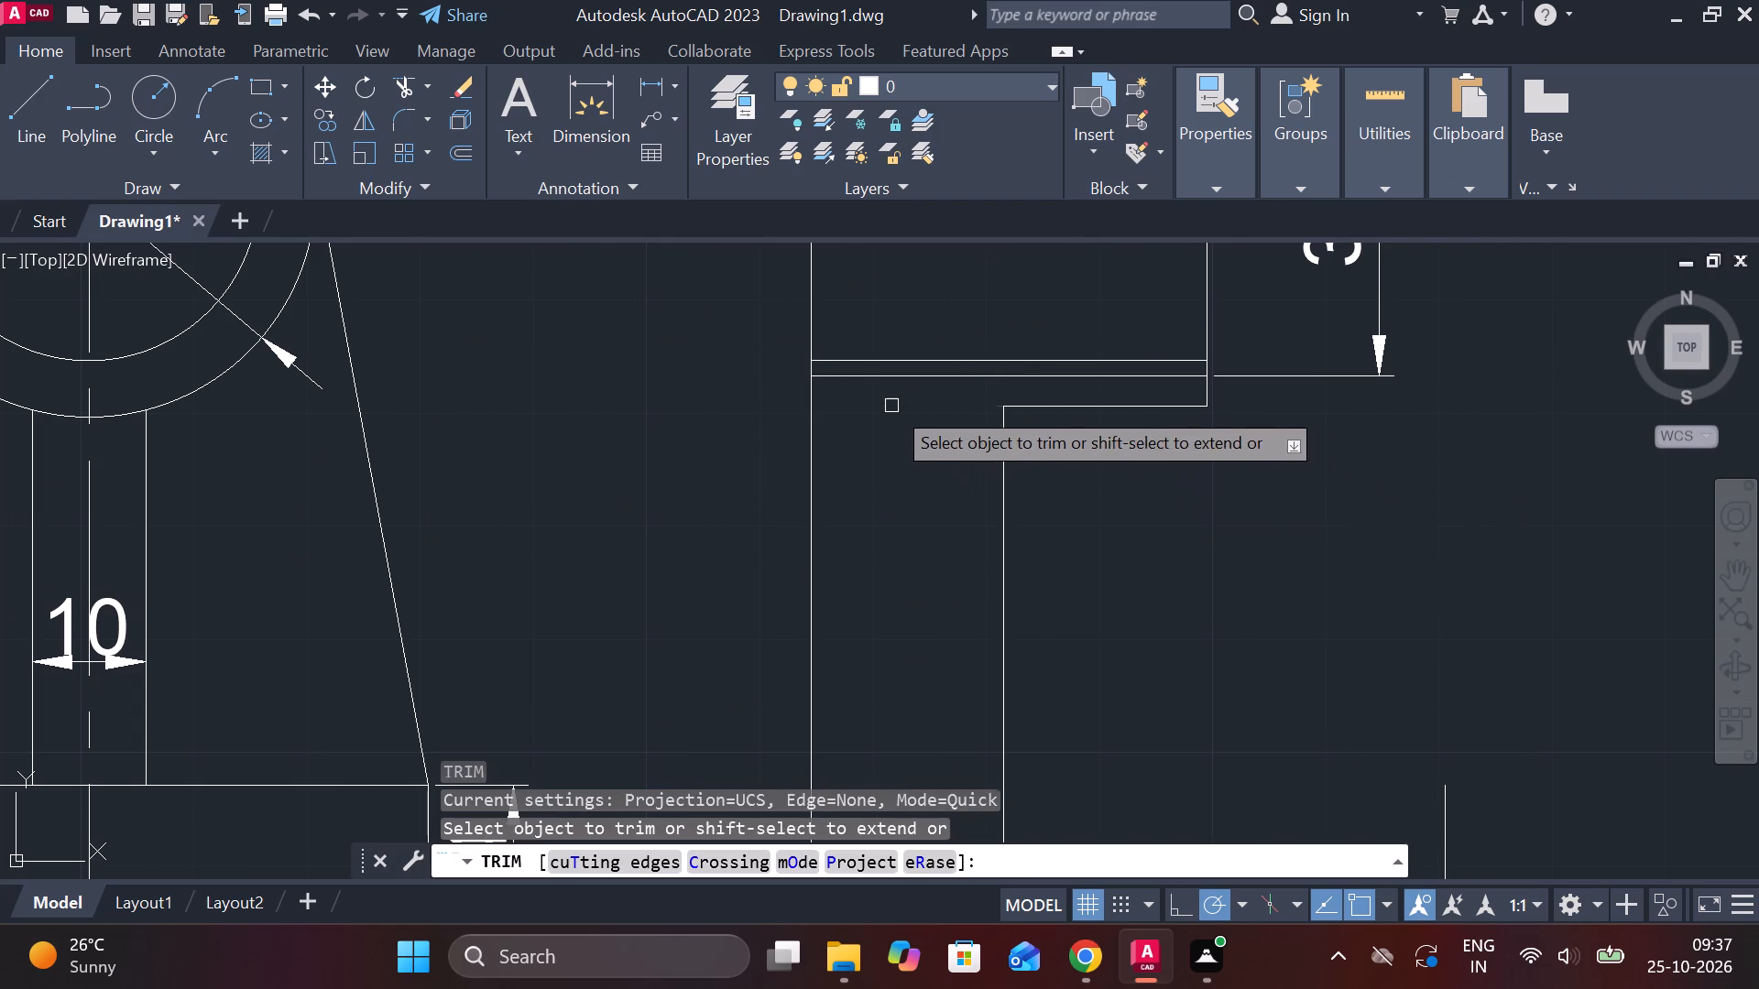
scroll(1105, 495, down, 2)
key(Escape)
Draw the base's 39 mm horizontal top edge from its right side's upper end to the side view's inner vertical line.
key(l)
key(Return)
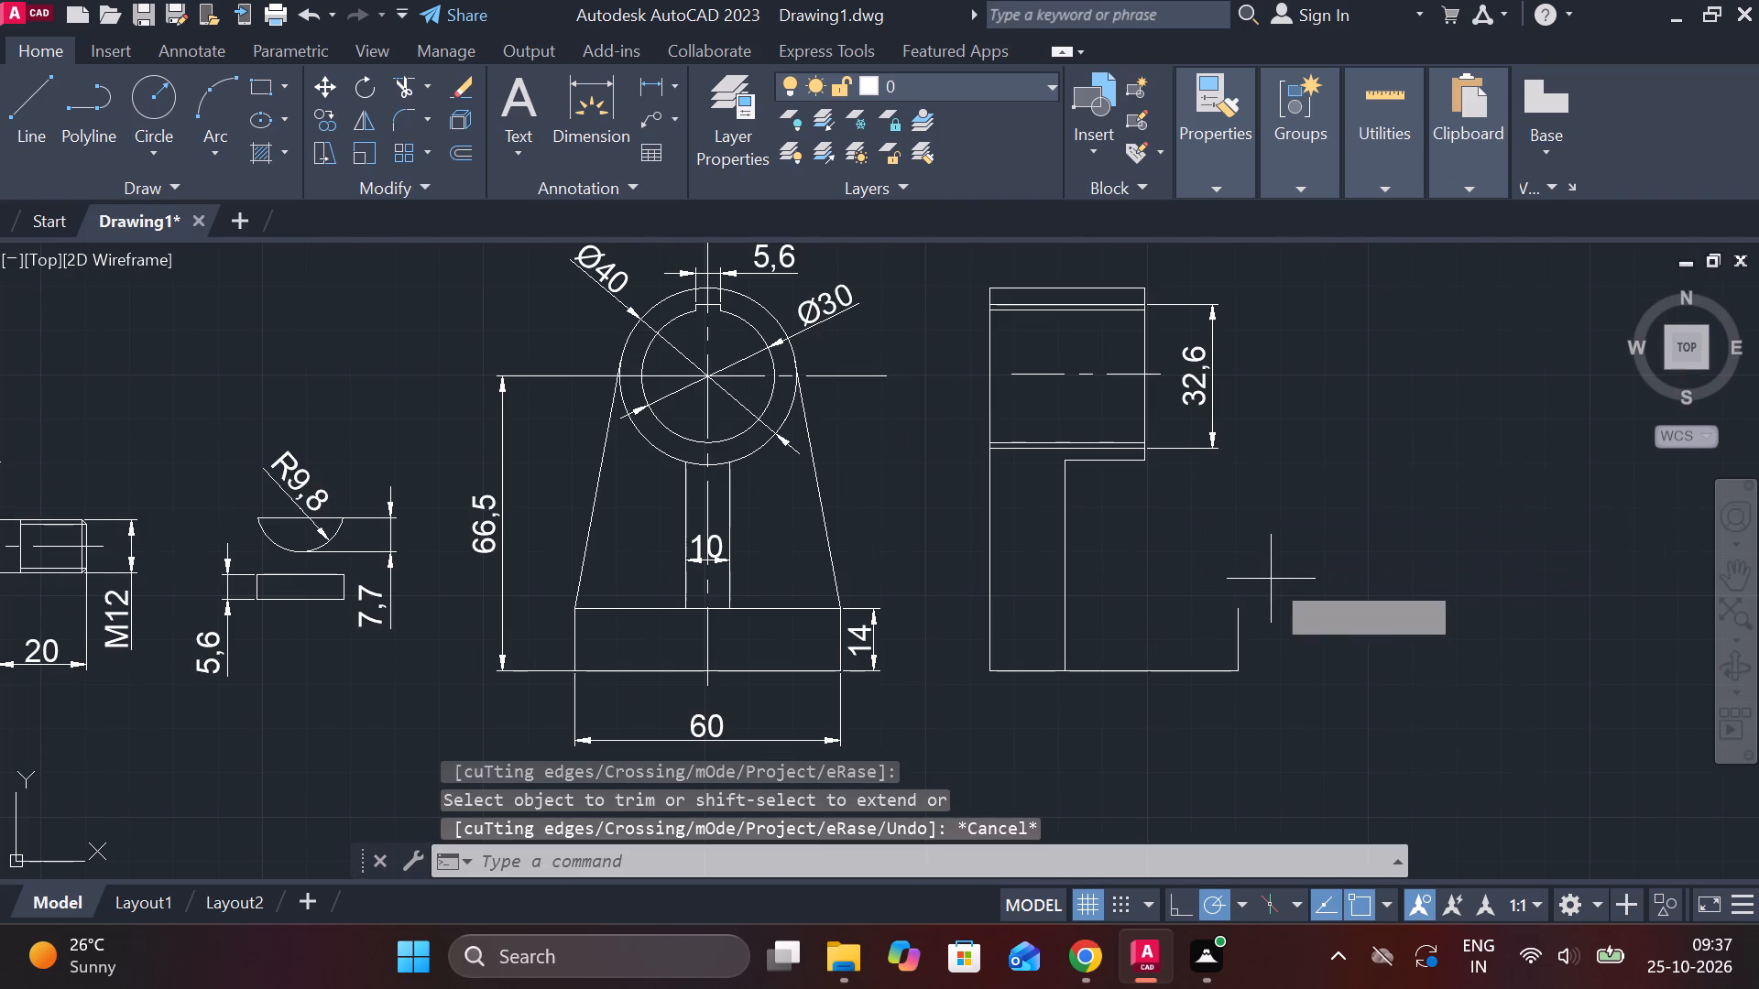
click(1233, 603)
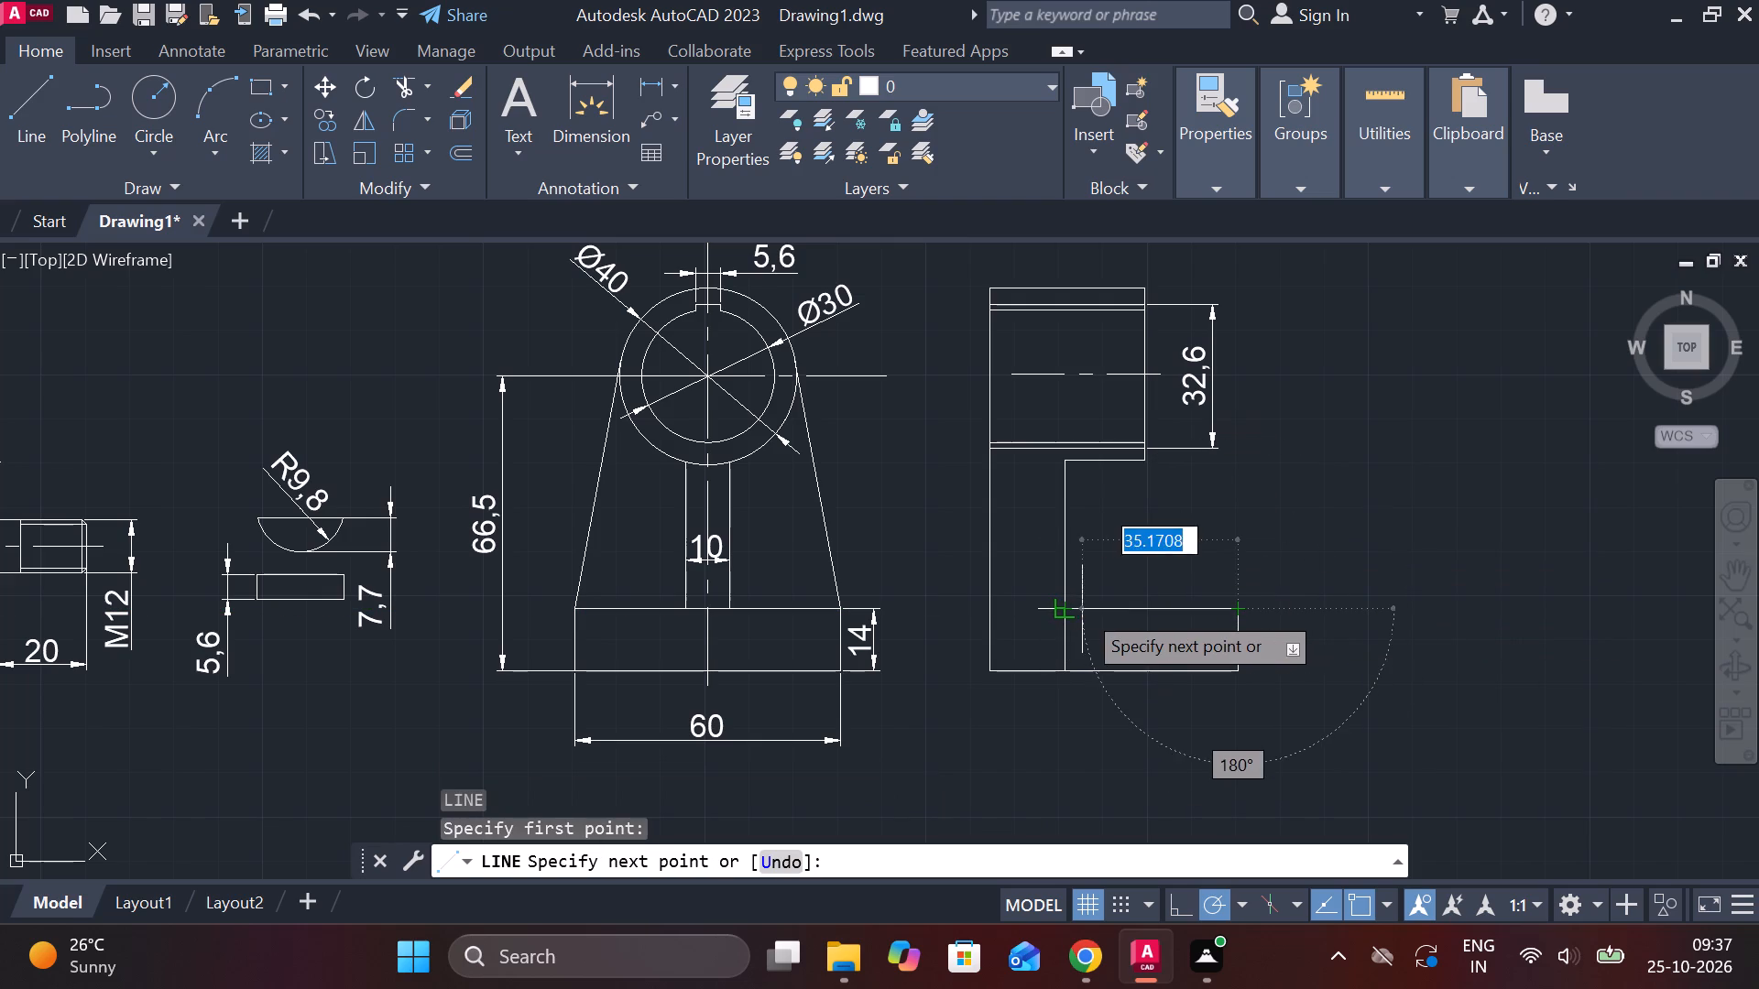
scroll(1065, 609, up, 3)
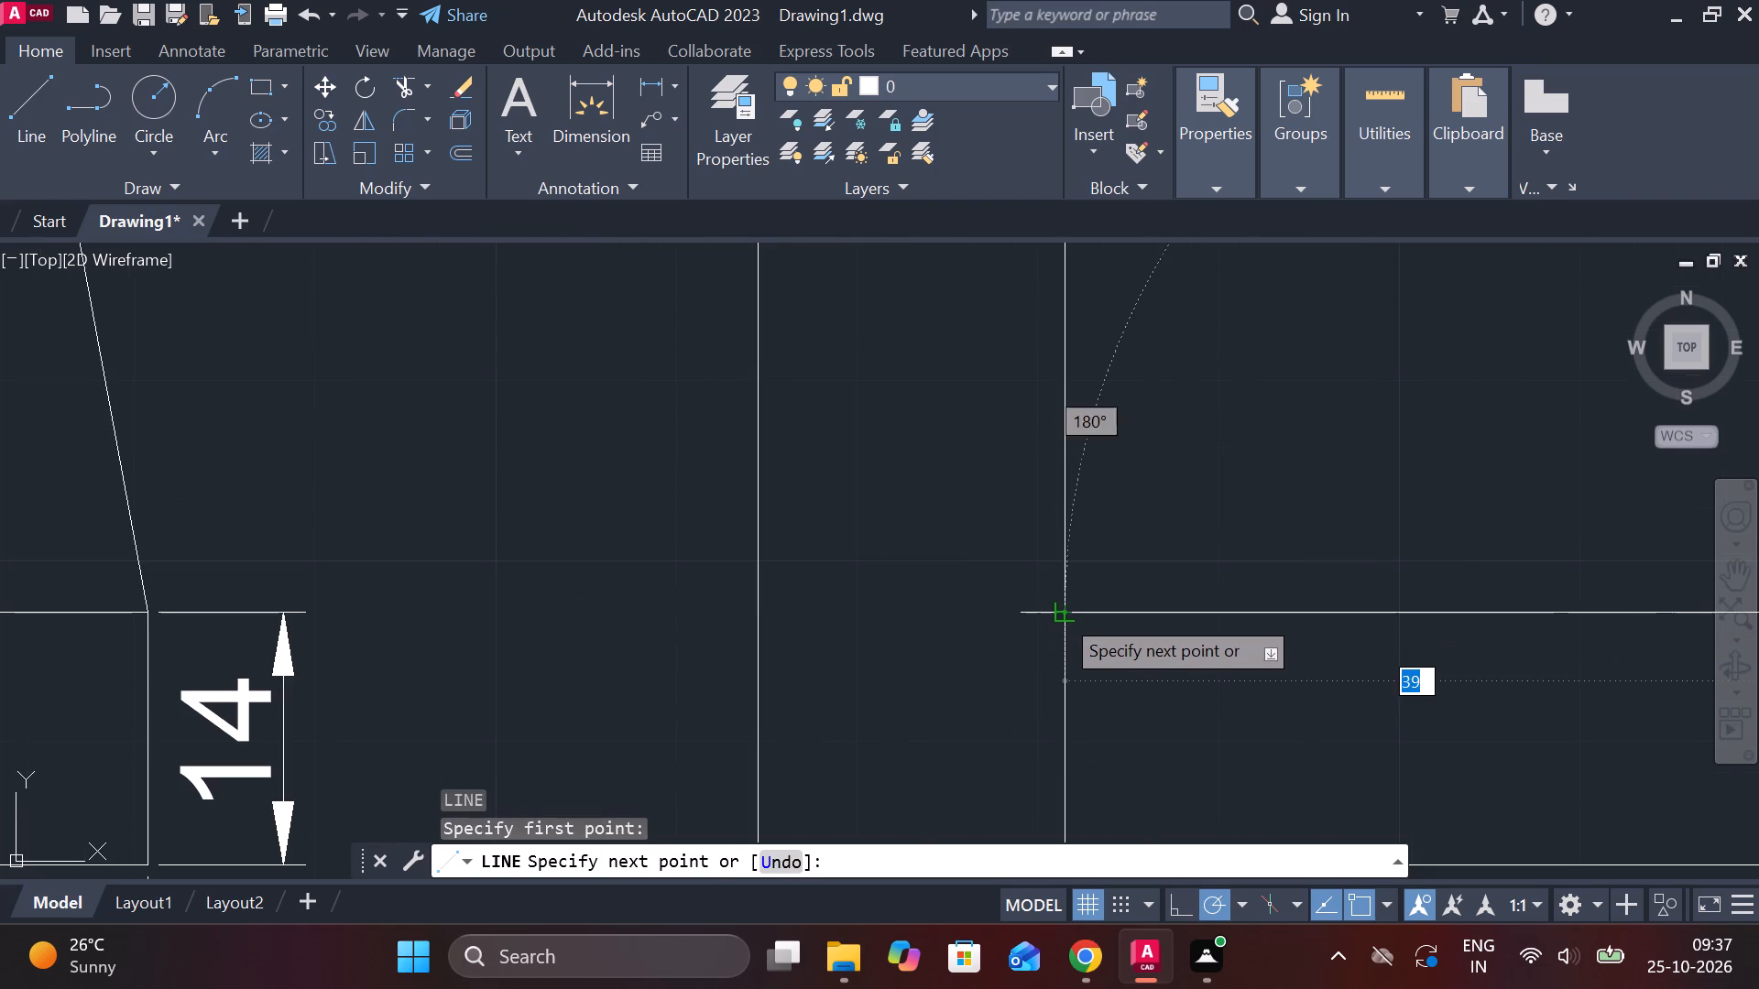
click(1060, 614)
scroll(1099, 574, down, 4)
key(Escape)
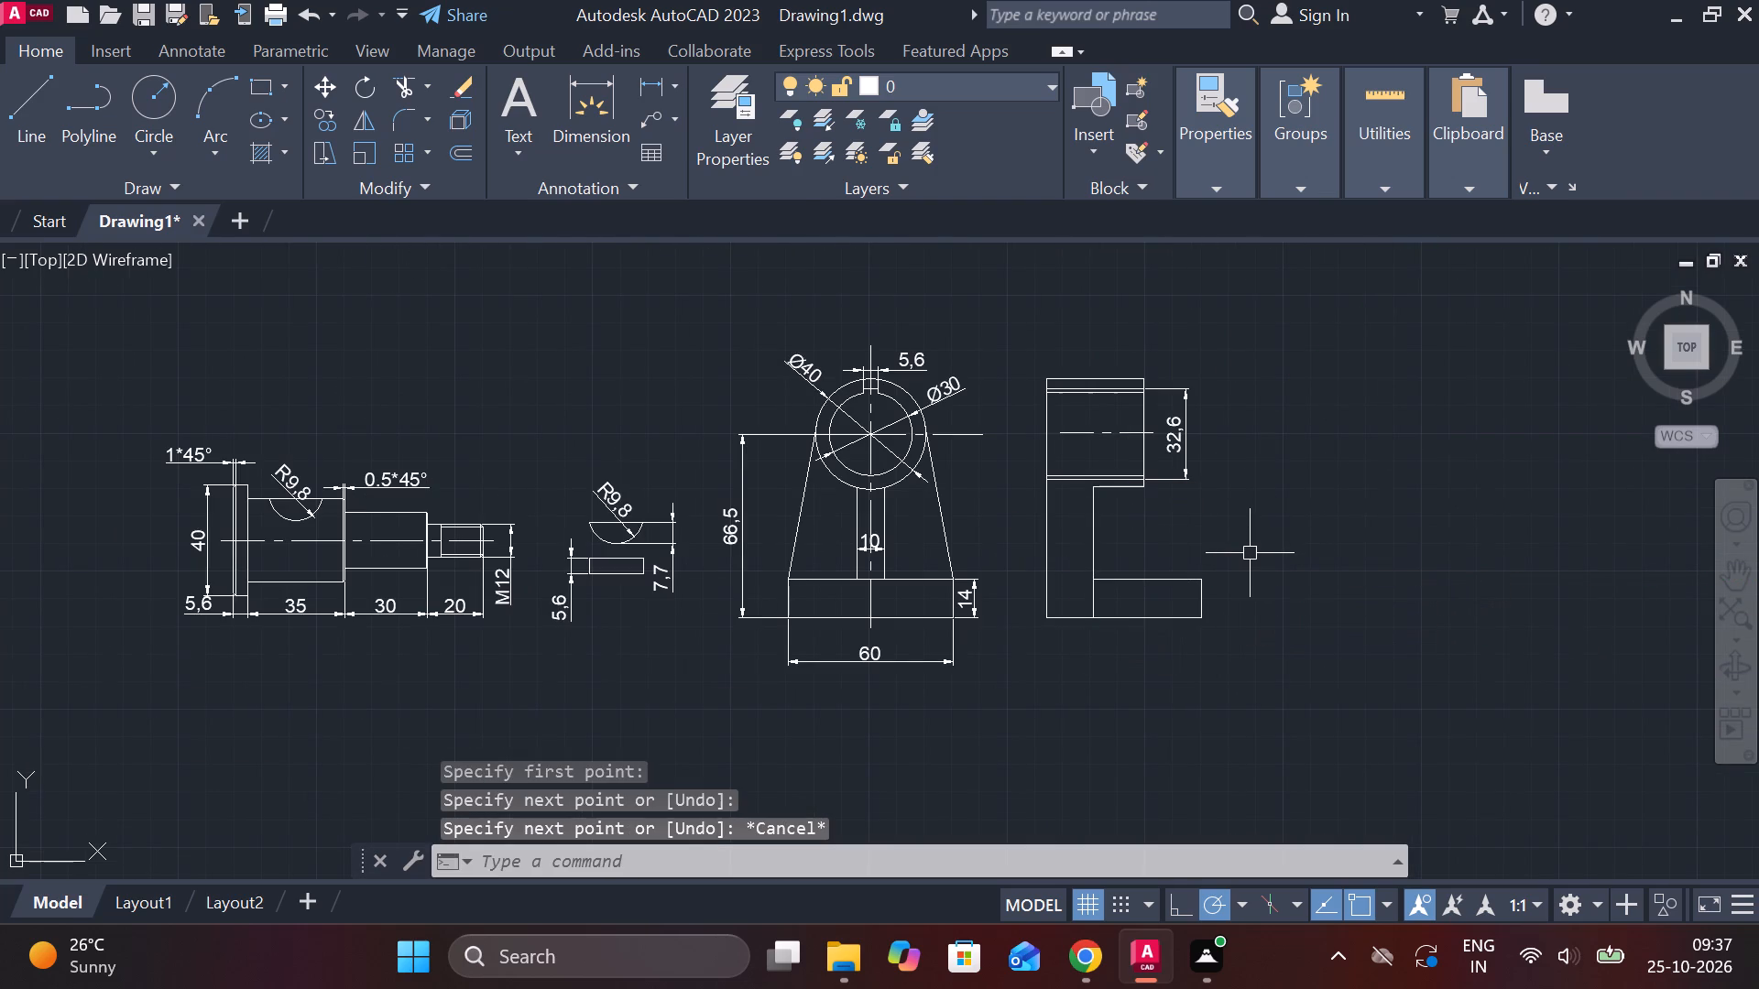
Trim the part of the inner vertical line that runs through the side view's base.
text(tr)
key(space)
click(1089, 606)
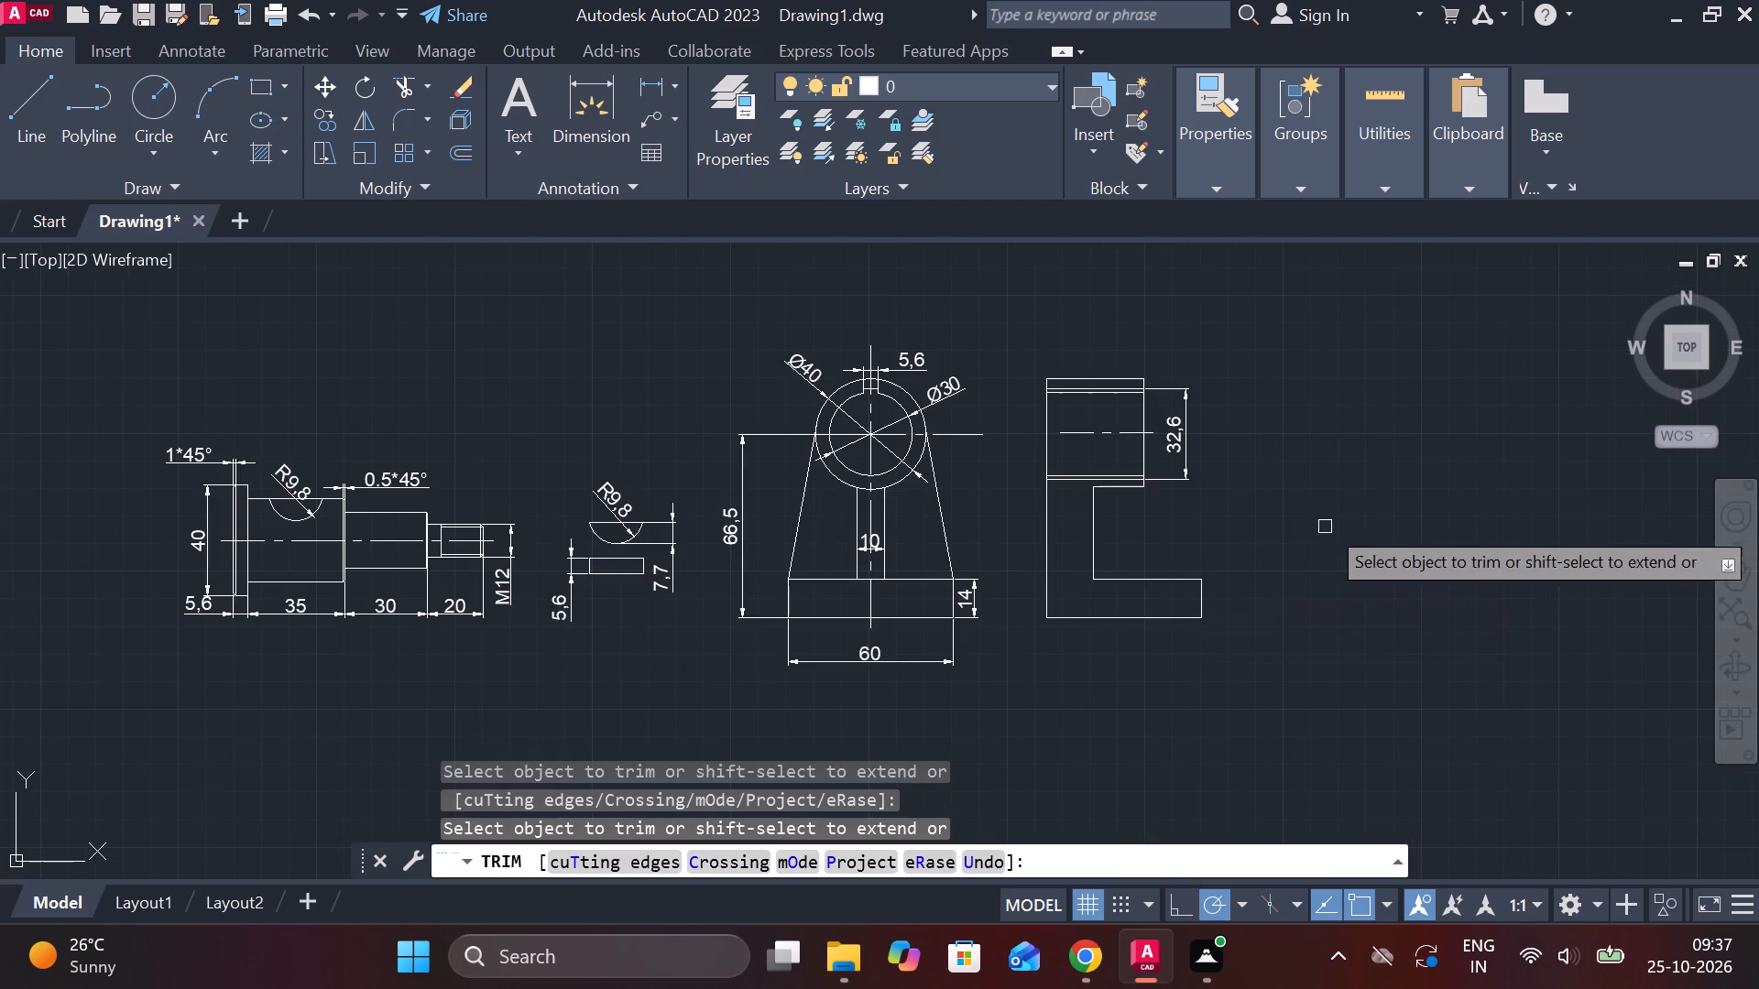
scroll(1187, 526, up, 2)
key(Escape)
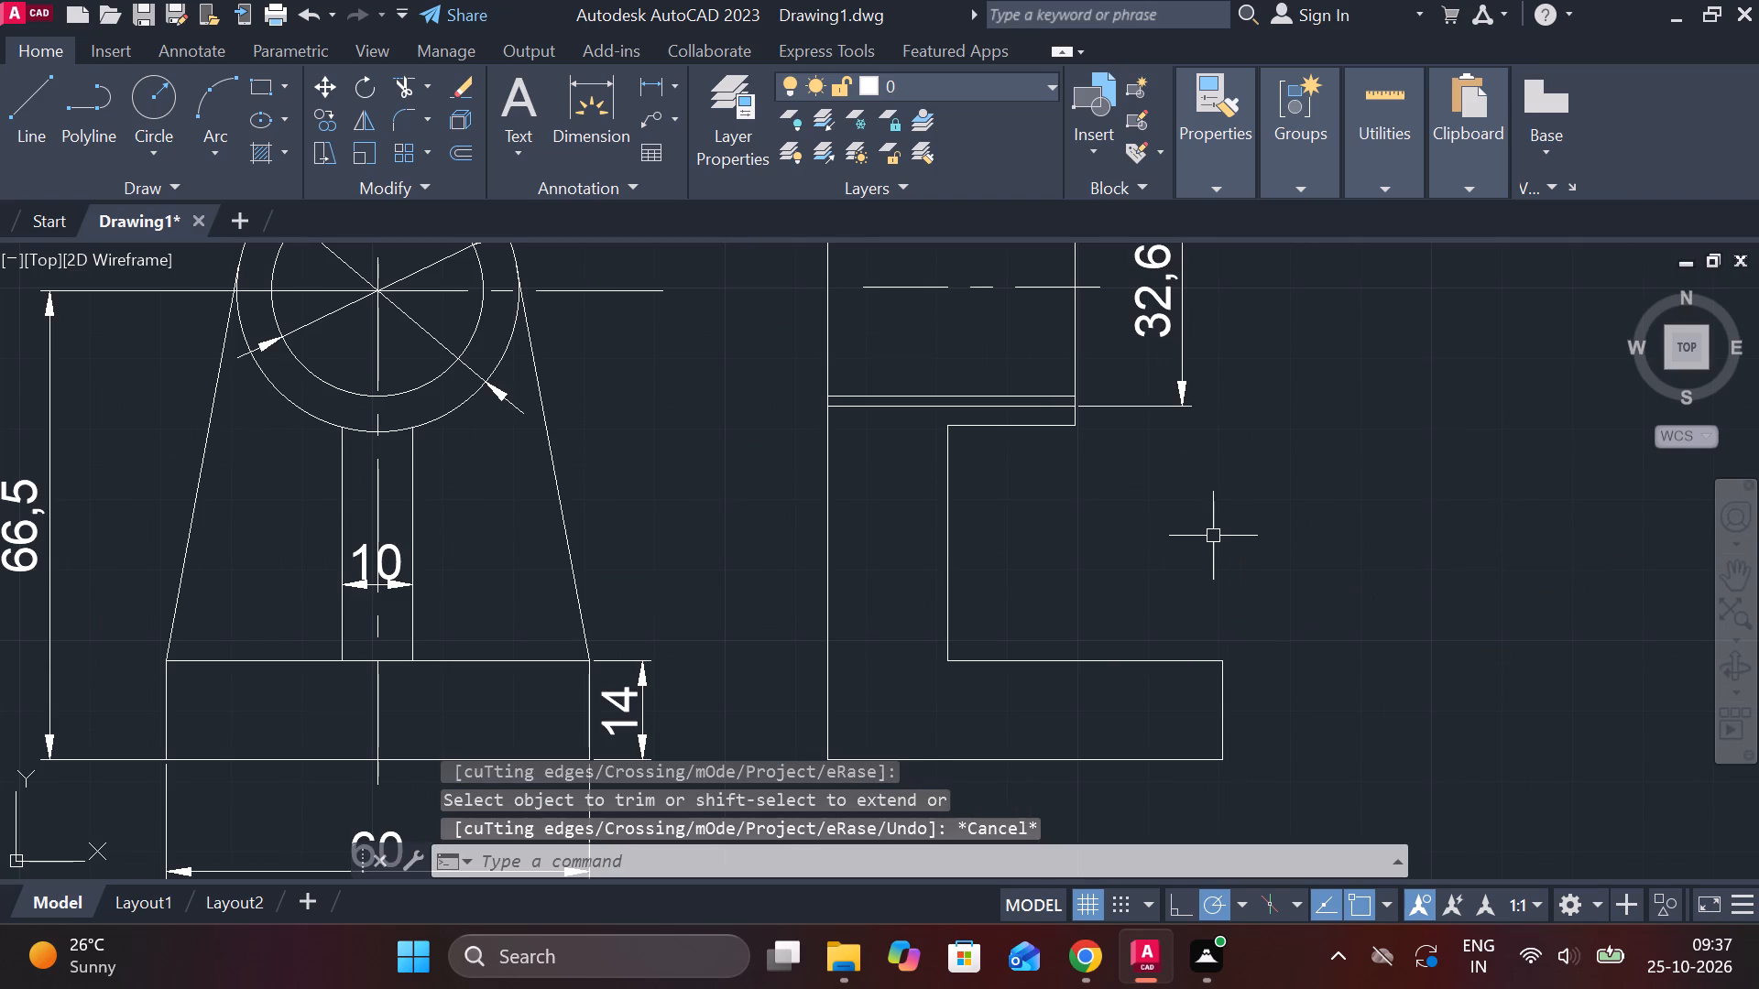
Draw a short vertical line downward from the hub's underside, starting 12.4 from the side view's upper inner corner.
scroll(1069, 508, up, 1)
middle_drag(1076, 535, 1105, 636)
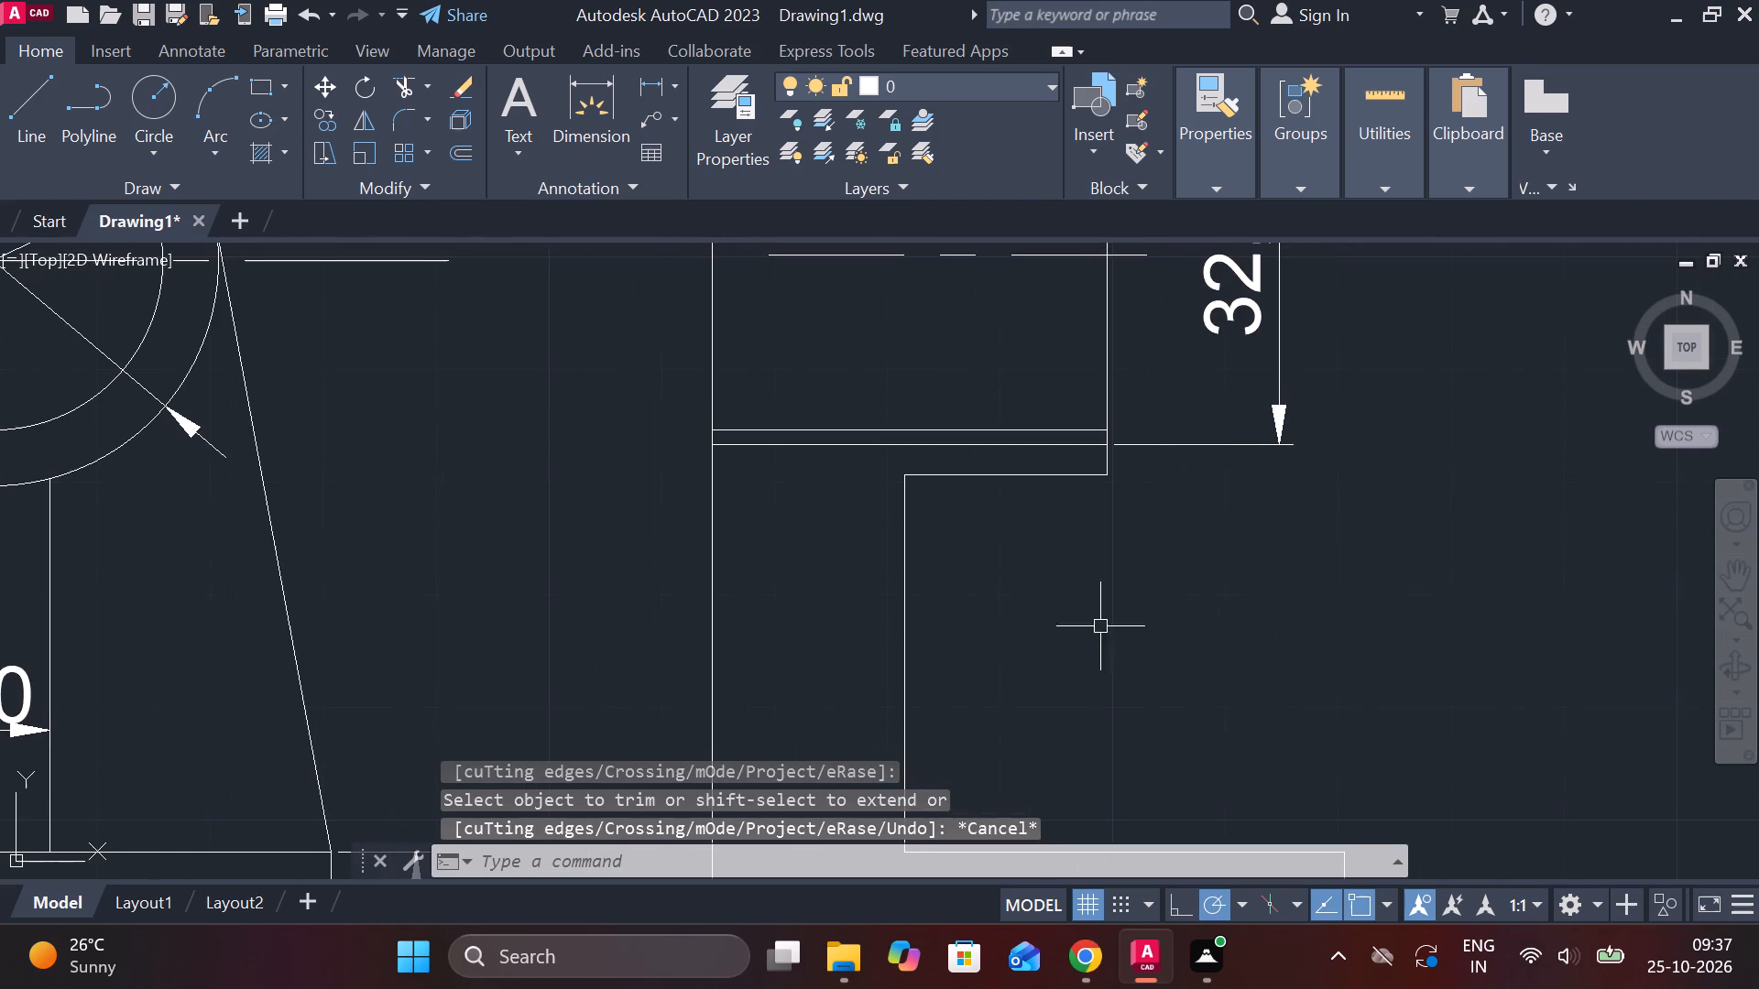
key(l)
key(Return)
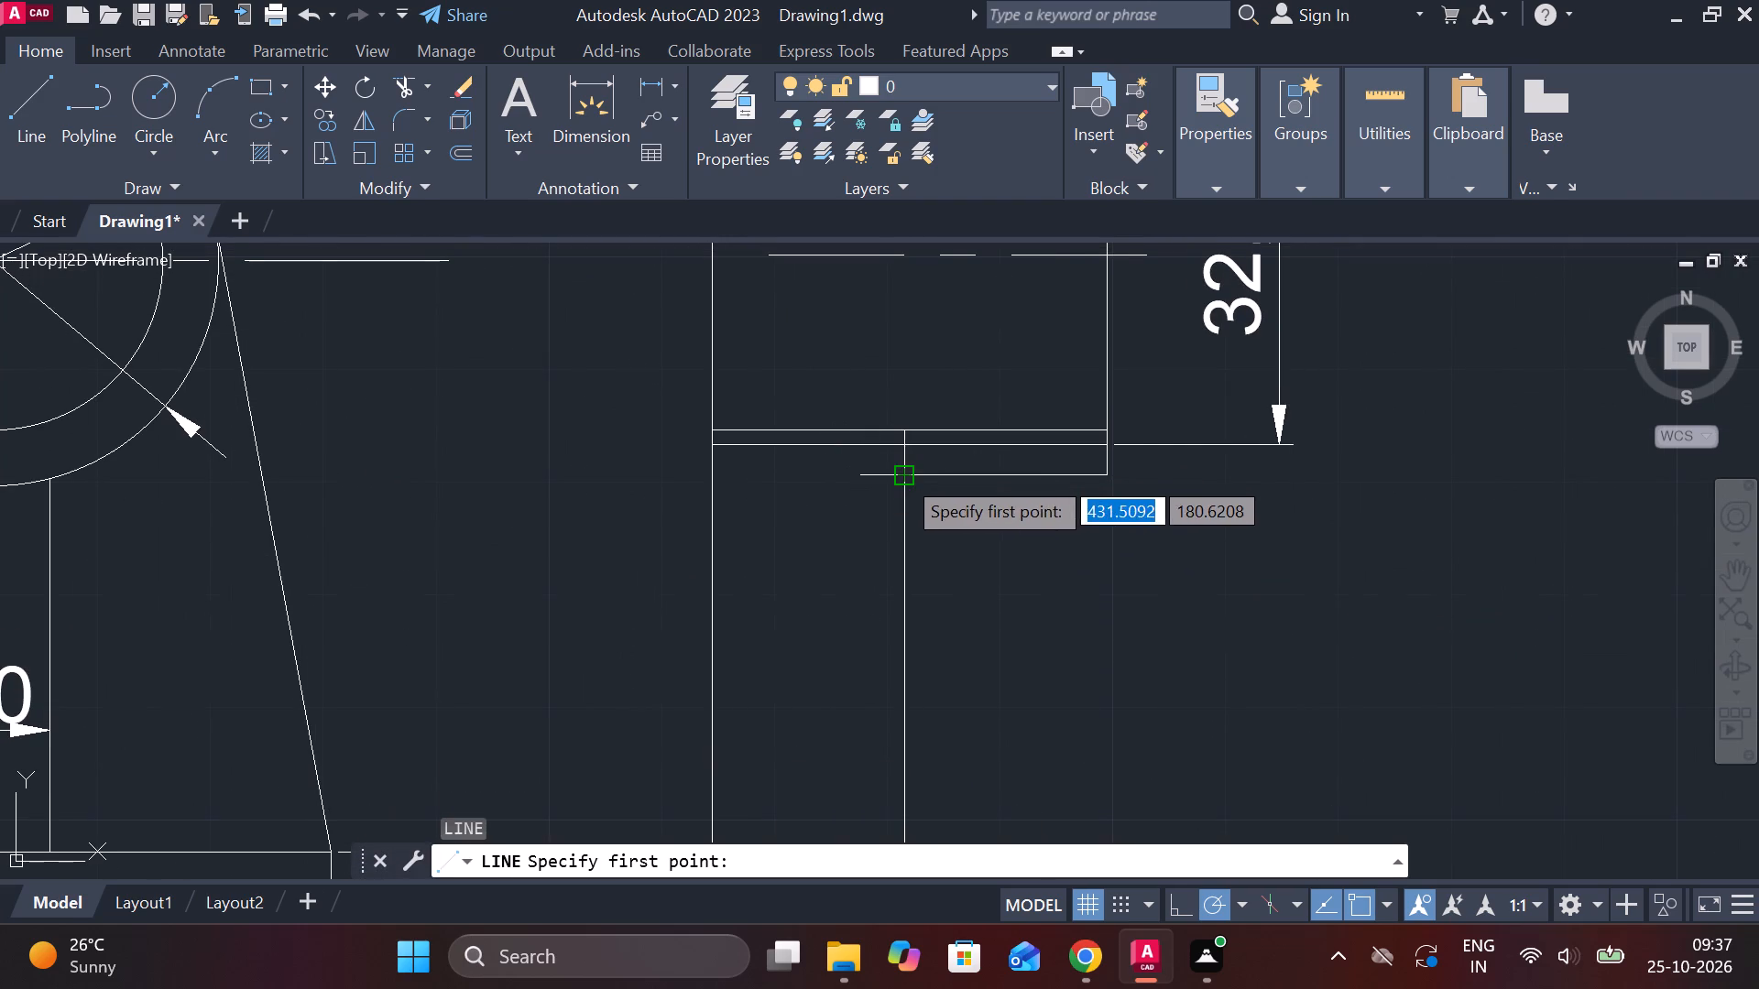
text(12.)
key(4)
key(Return)
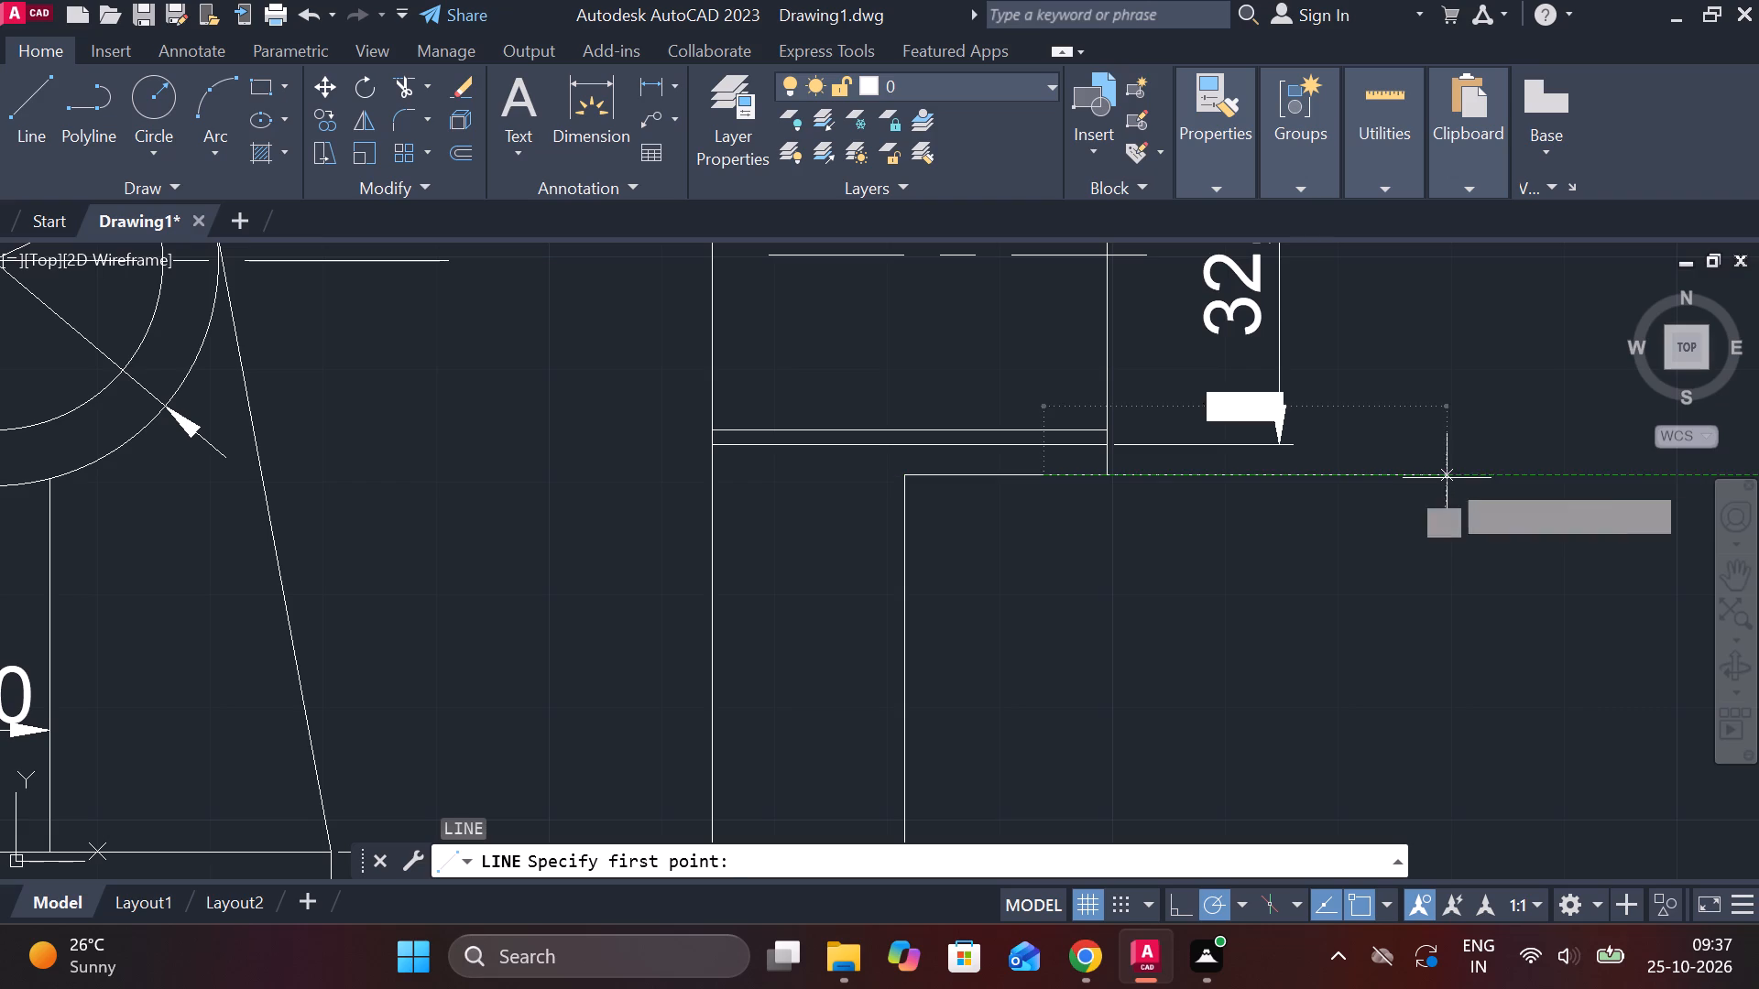
middle_drag(1092, 640, 1072, 513)
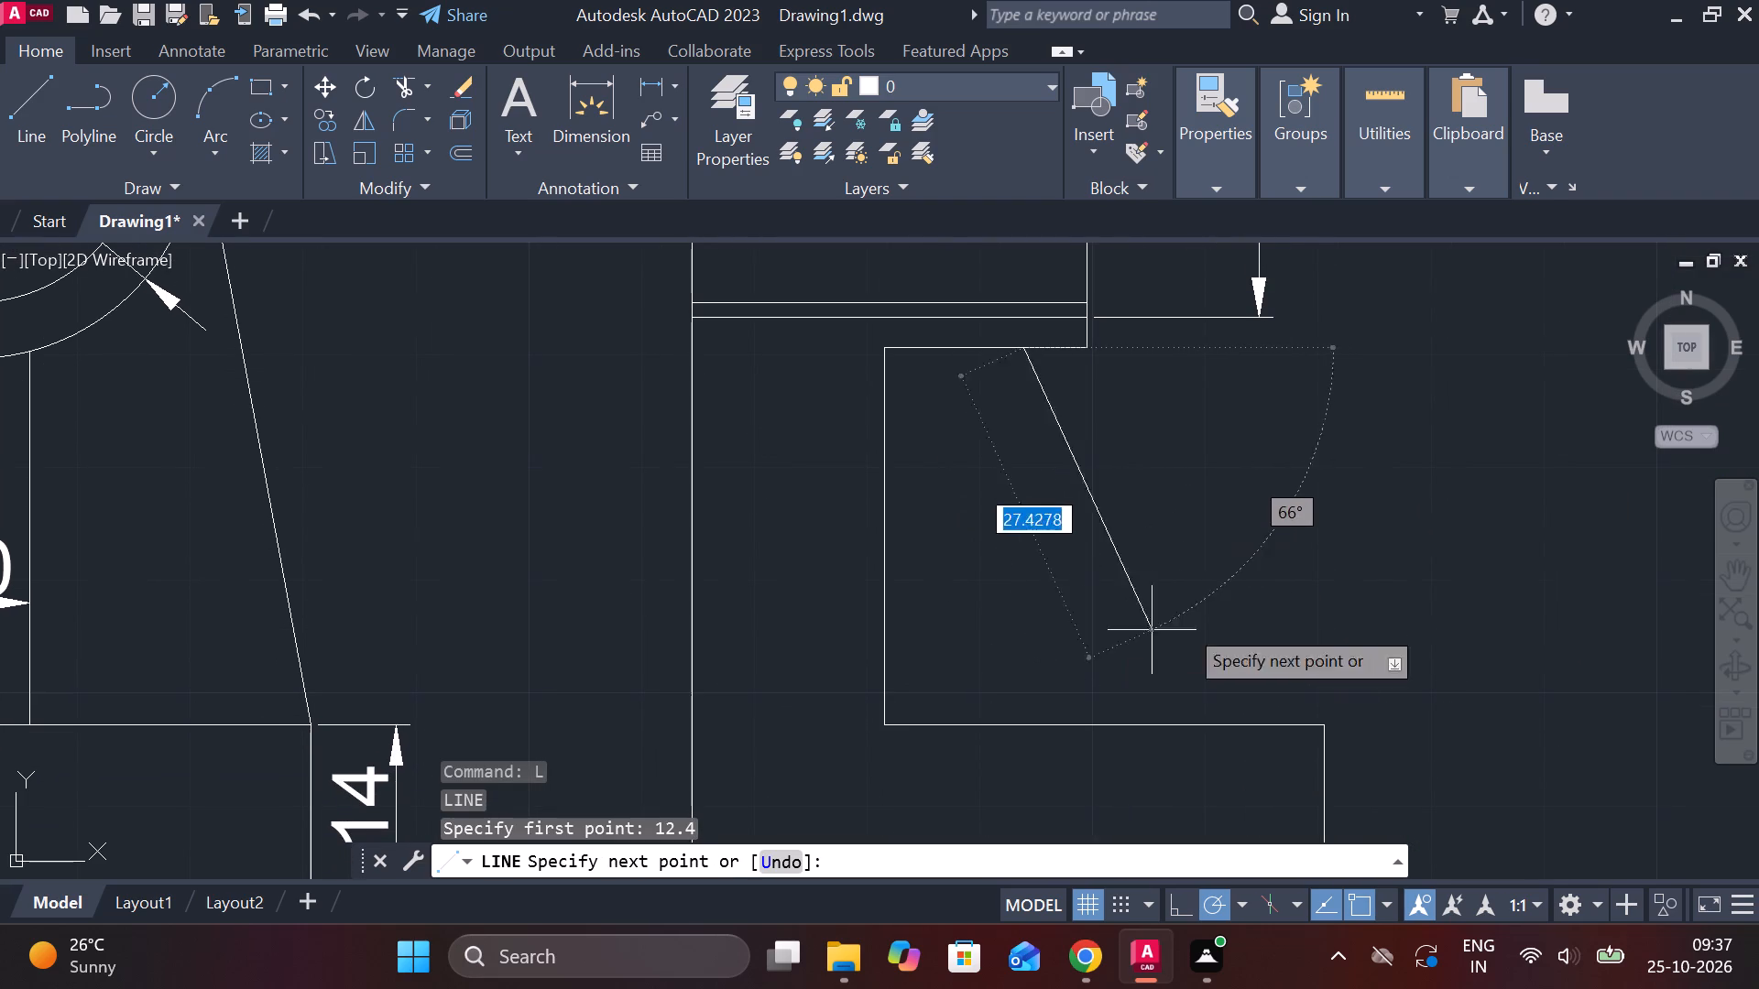
click(1012, 479)
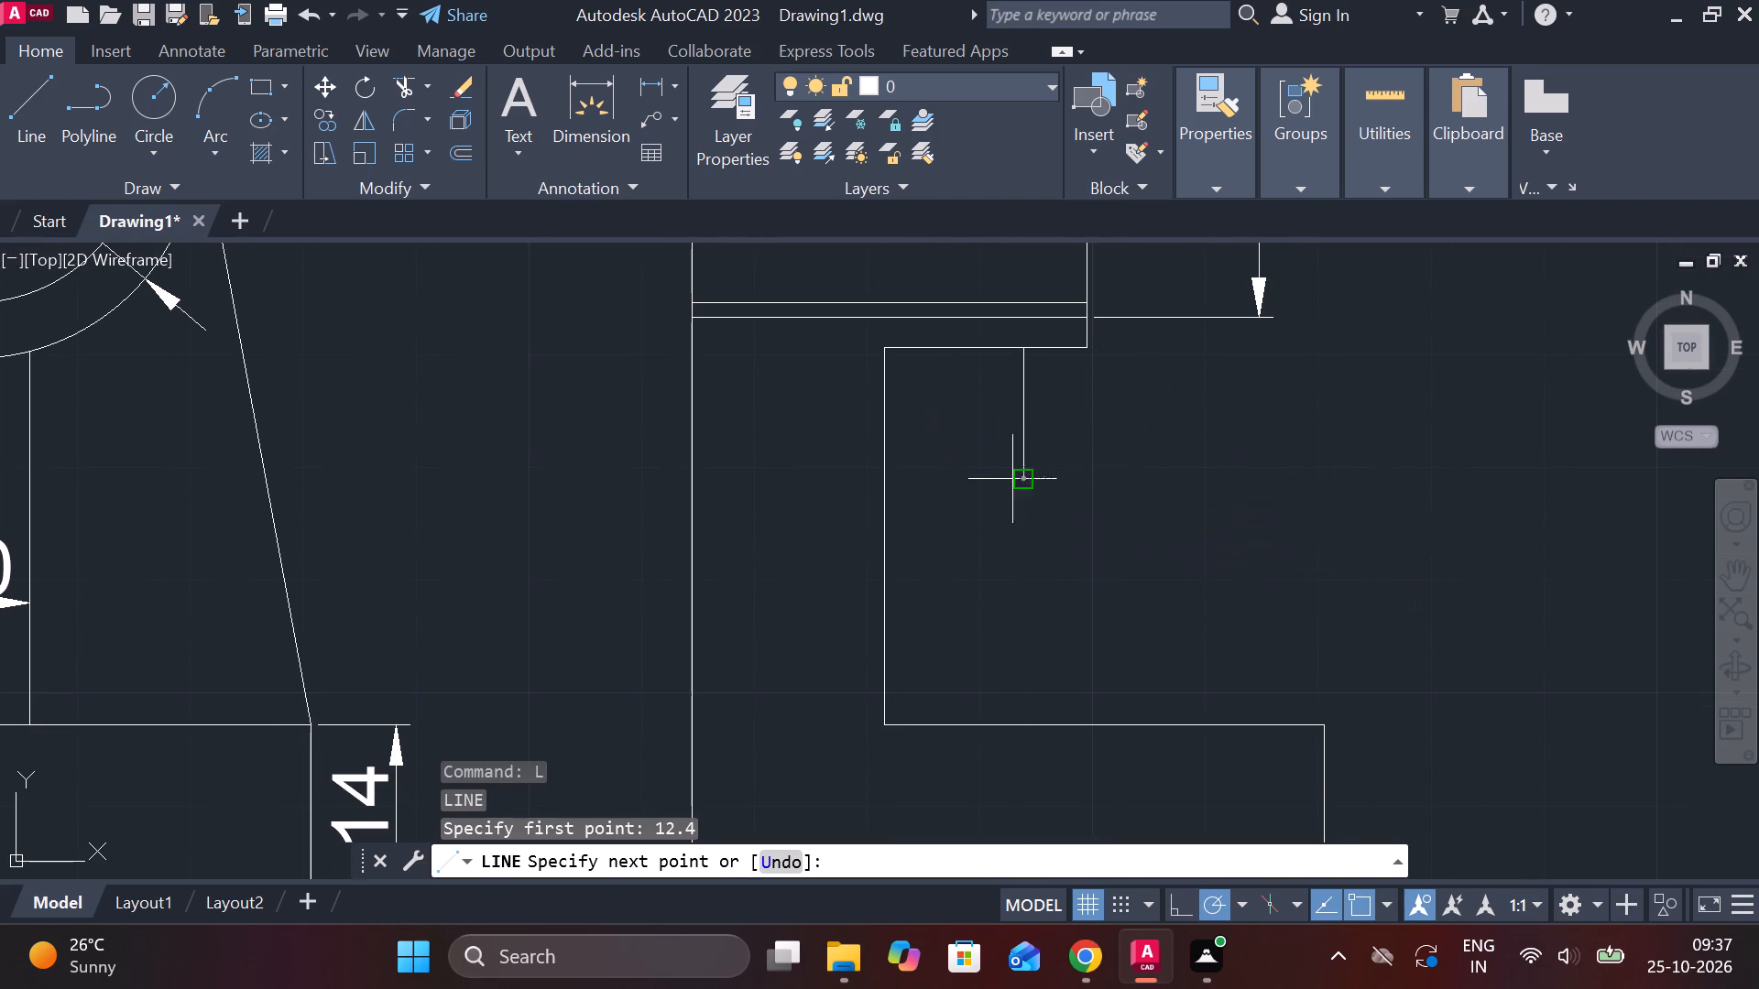
key(Escape)
Draw the rib's slanted edge from 22 along the base top, measured from the upright's inner corner, to the short vertical line's upper end.
key(l)
key(Return)
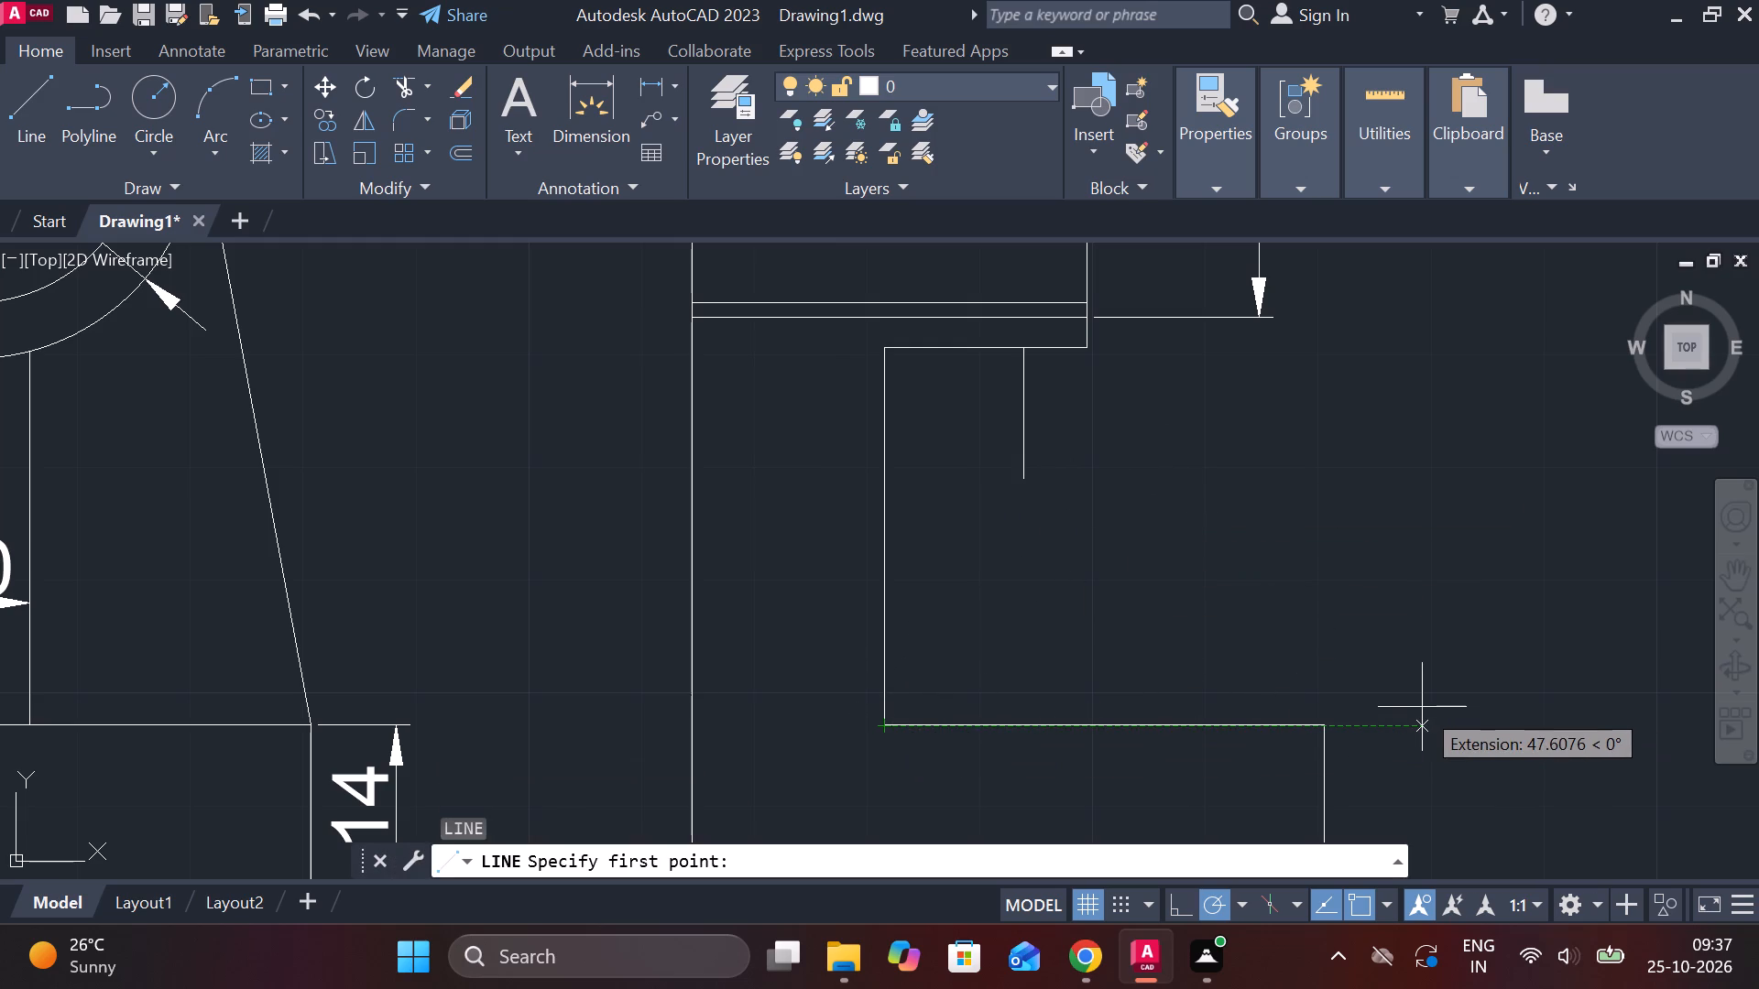
text(22)
key(space)
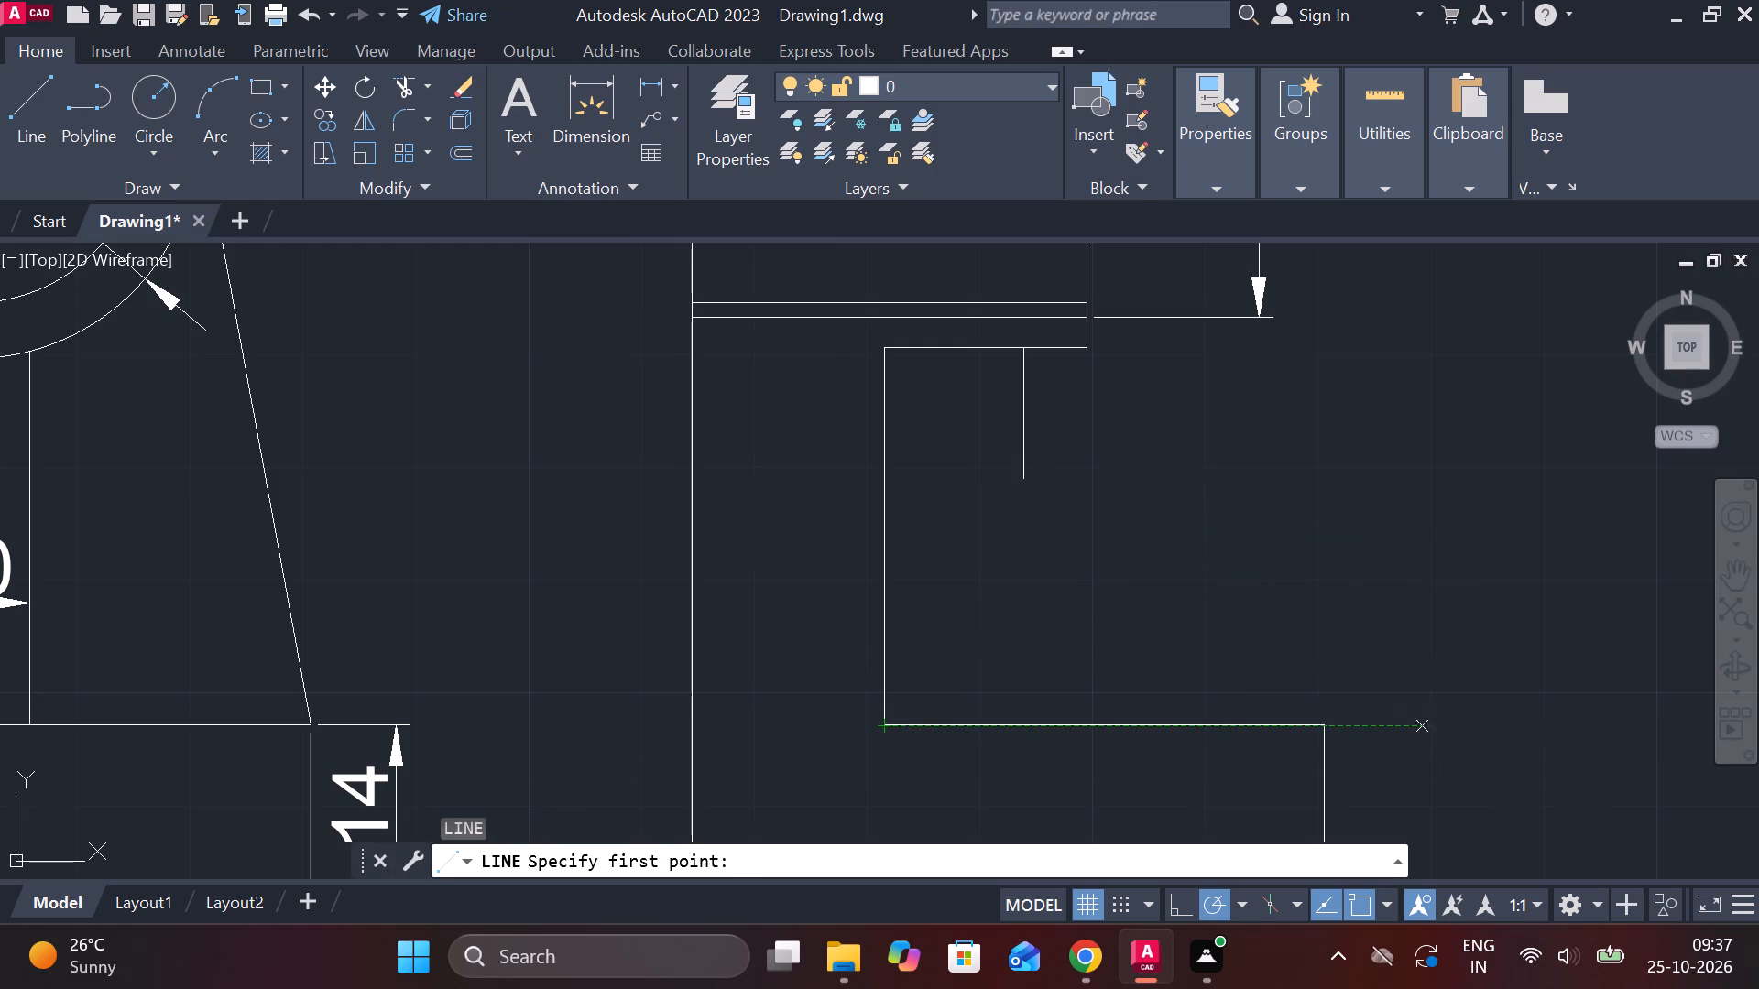
click(1027, 347)
key(Escape)
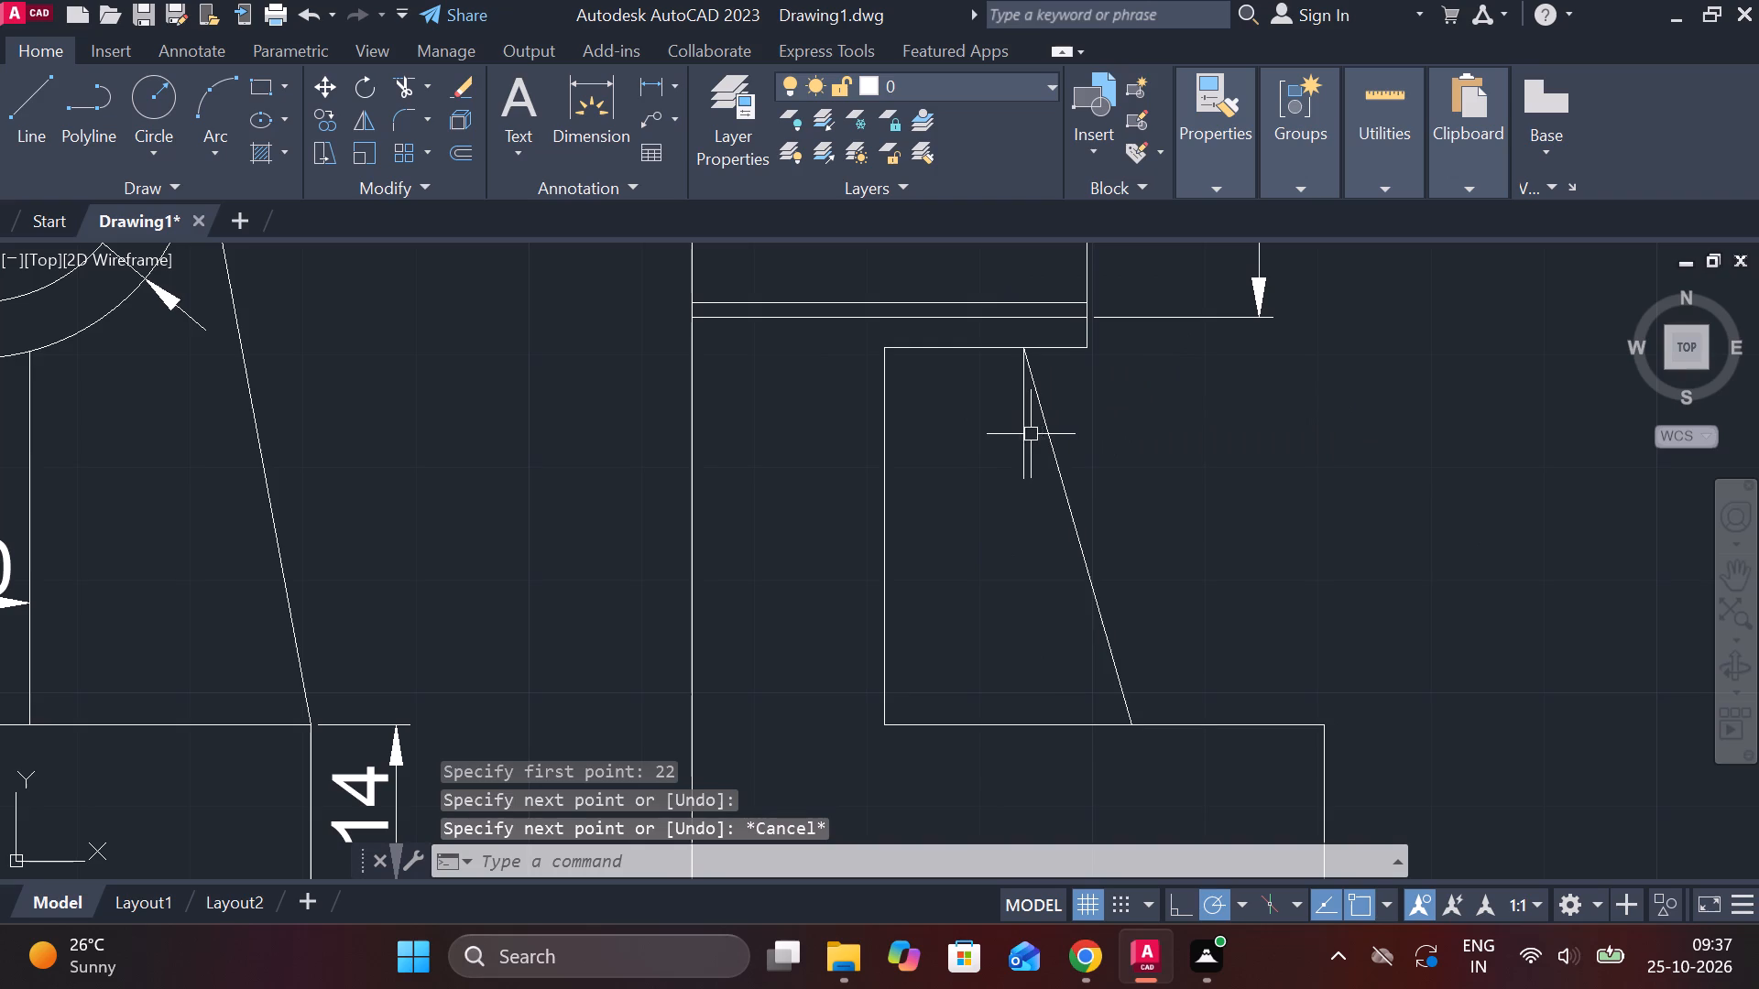
Erase the short vertical guide line under the side view's hub.
click(1020, 421)
text(e)
key(space)
scroll(1253, 449, down, 1)
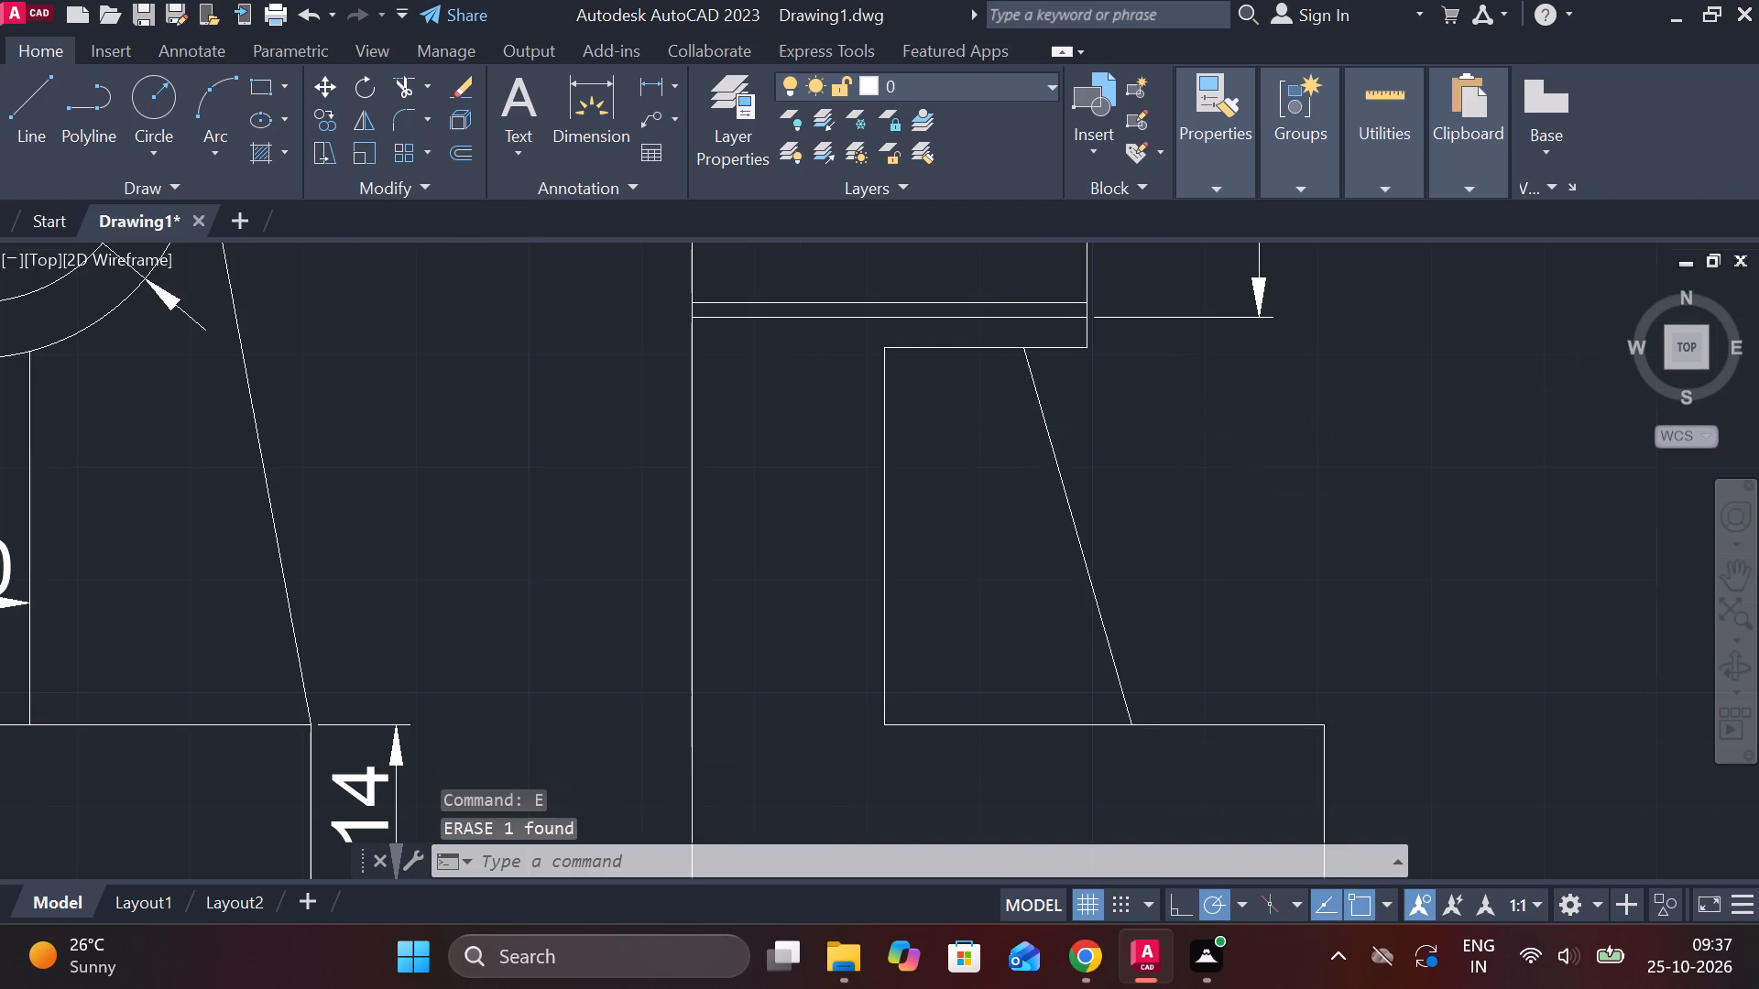
Set up a hatch with the ANSI31 pattern at scale 0.6.
scroll(1259, 449, down, 1)
middle_drag(1446, 455, 1331, 504)
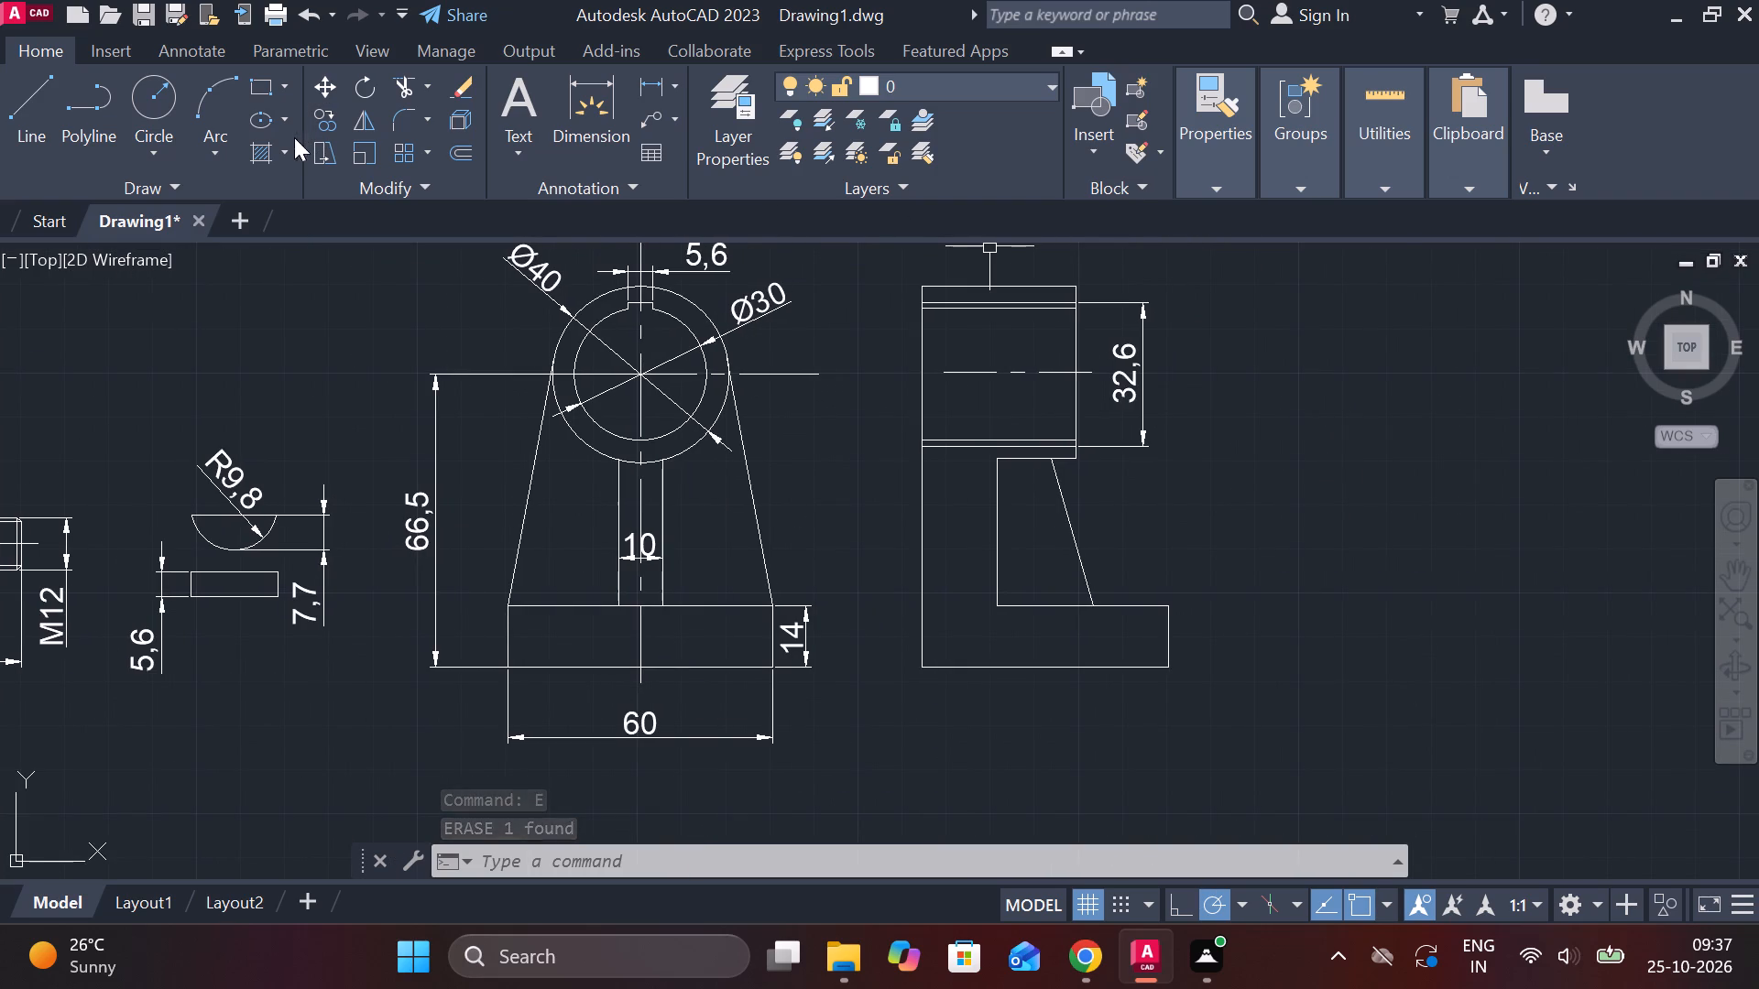
click(249, 148)
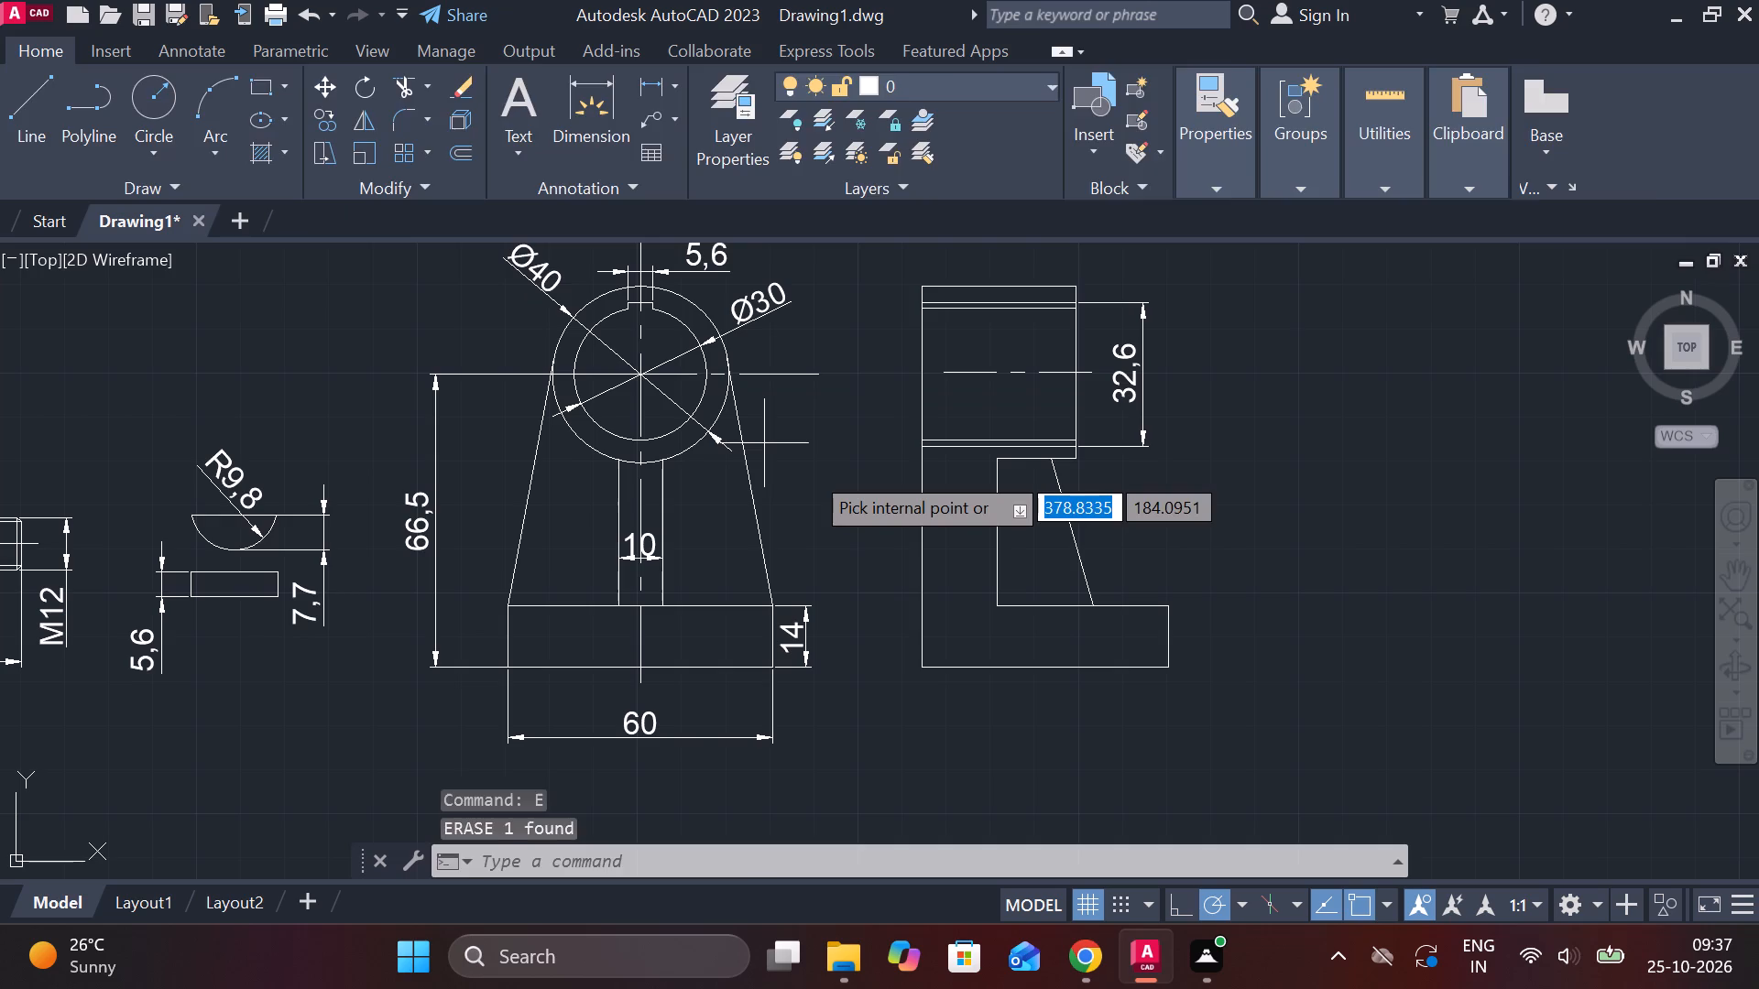
click(474, 112)
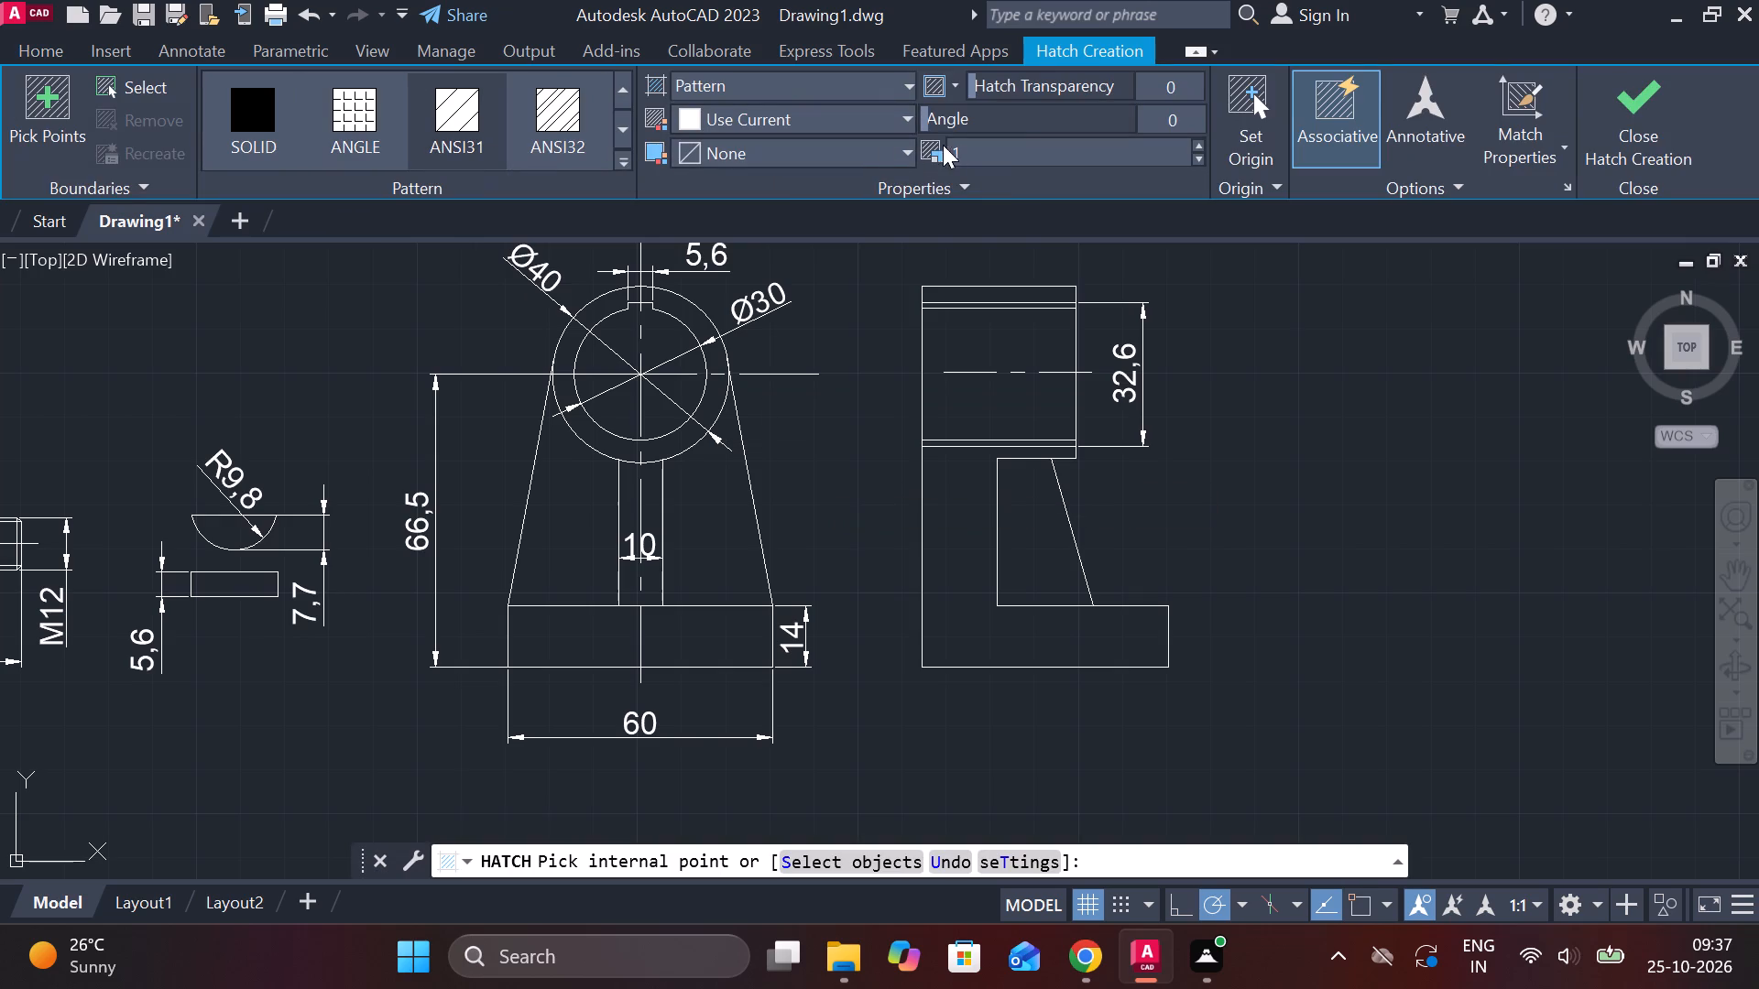
click(972, 147)
key(period)
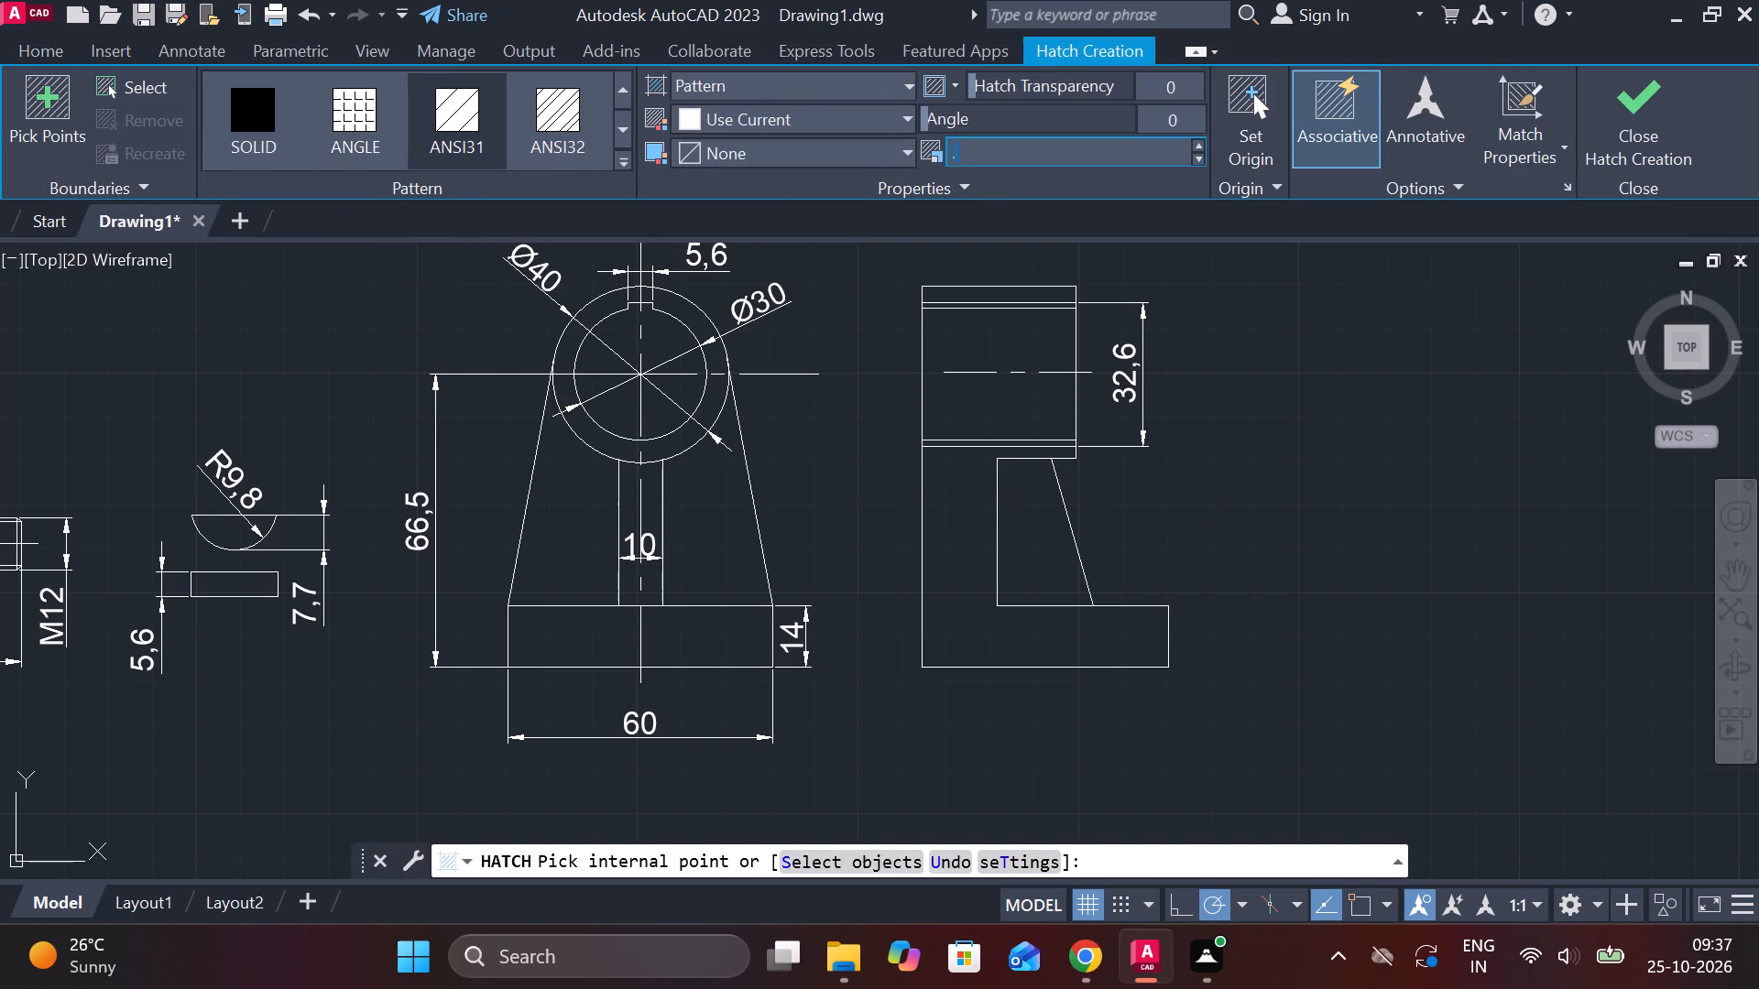
key(6)
key(Return)
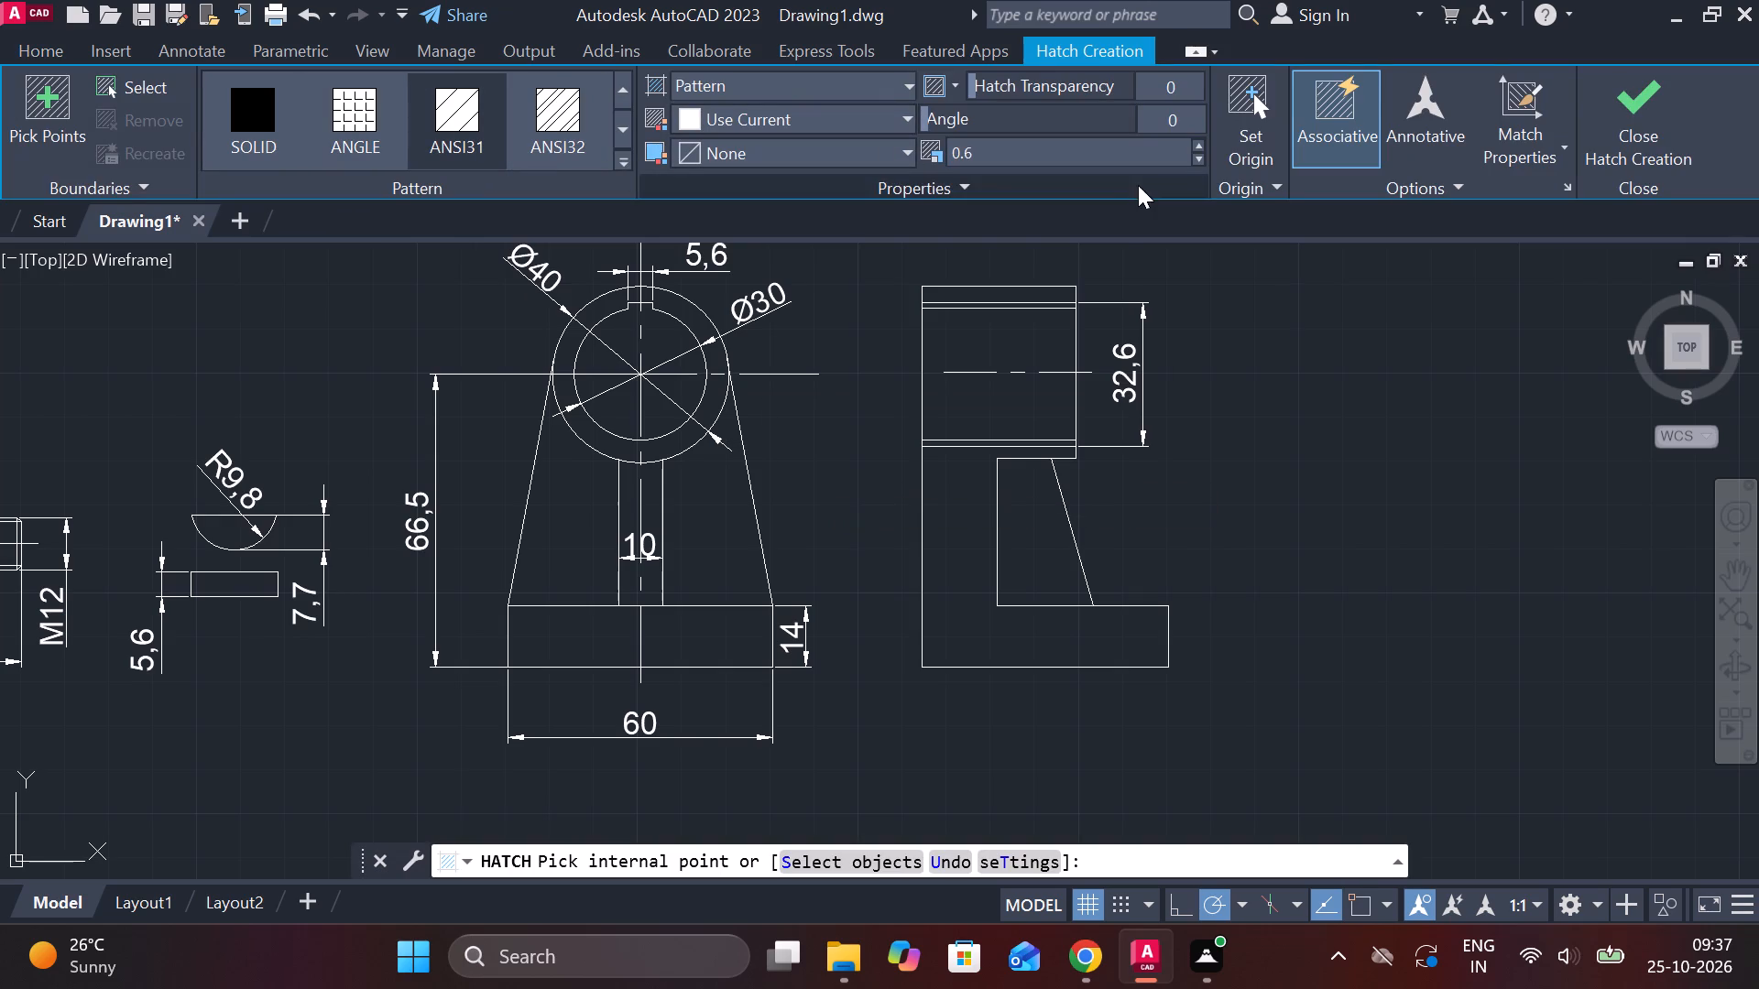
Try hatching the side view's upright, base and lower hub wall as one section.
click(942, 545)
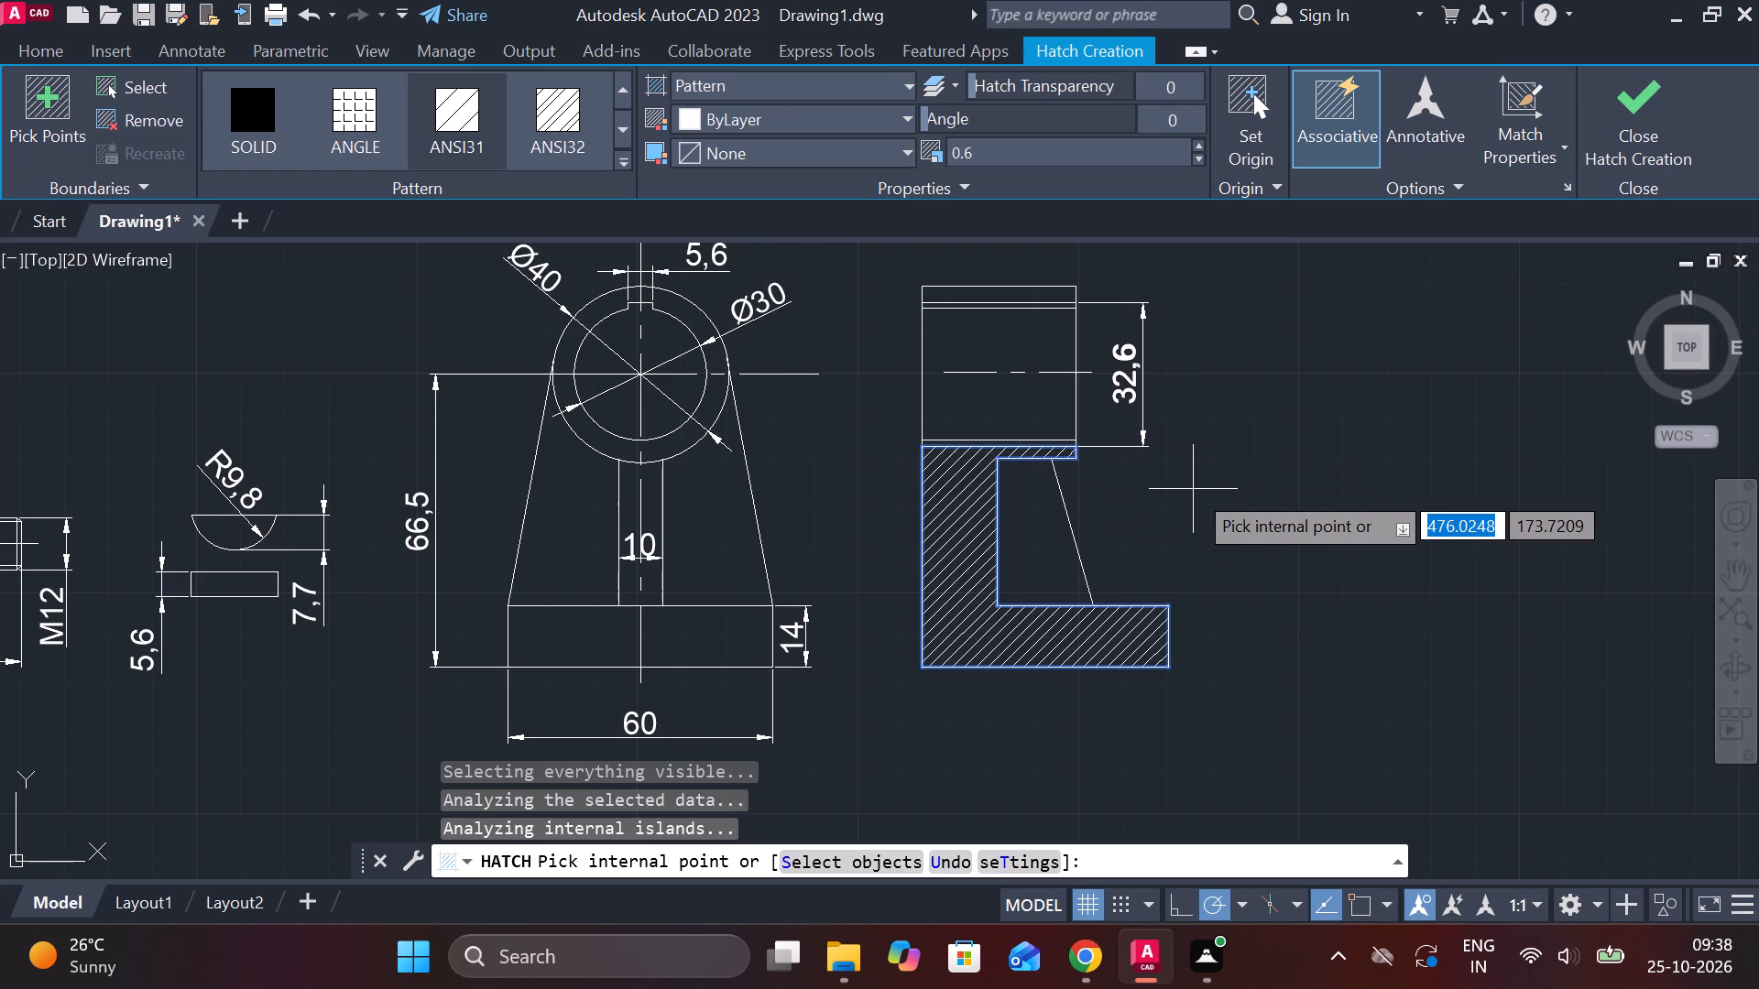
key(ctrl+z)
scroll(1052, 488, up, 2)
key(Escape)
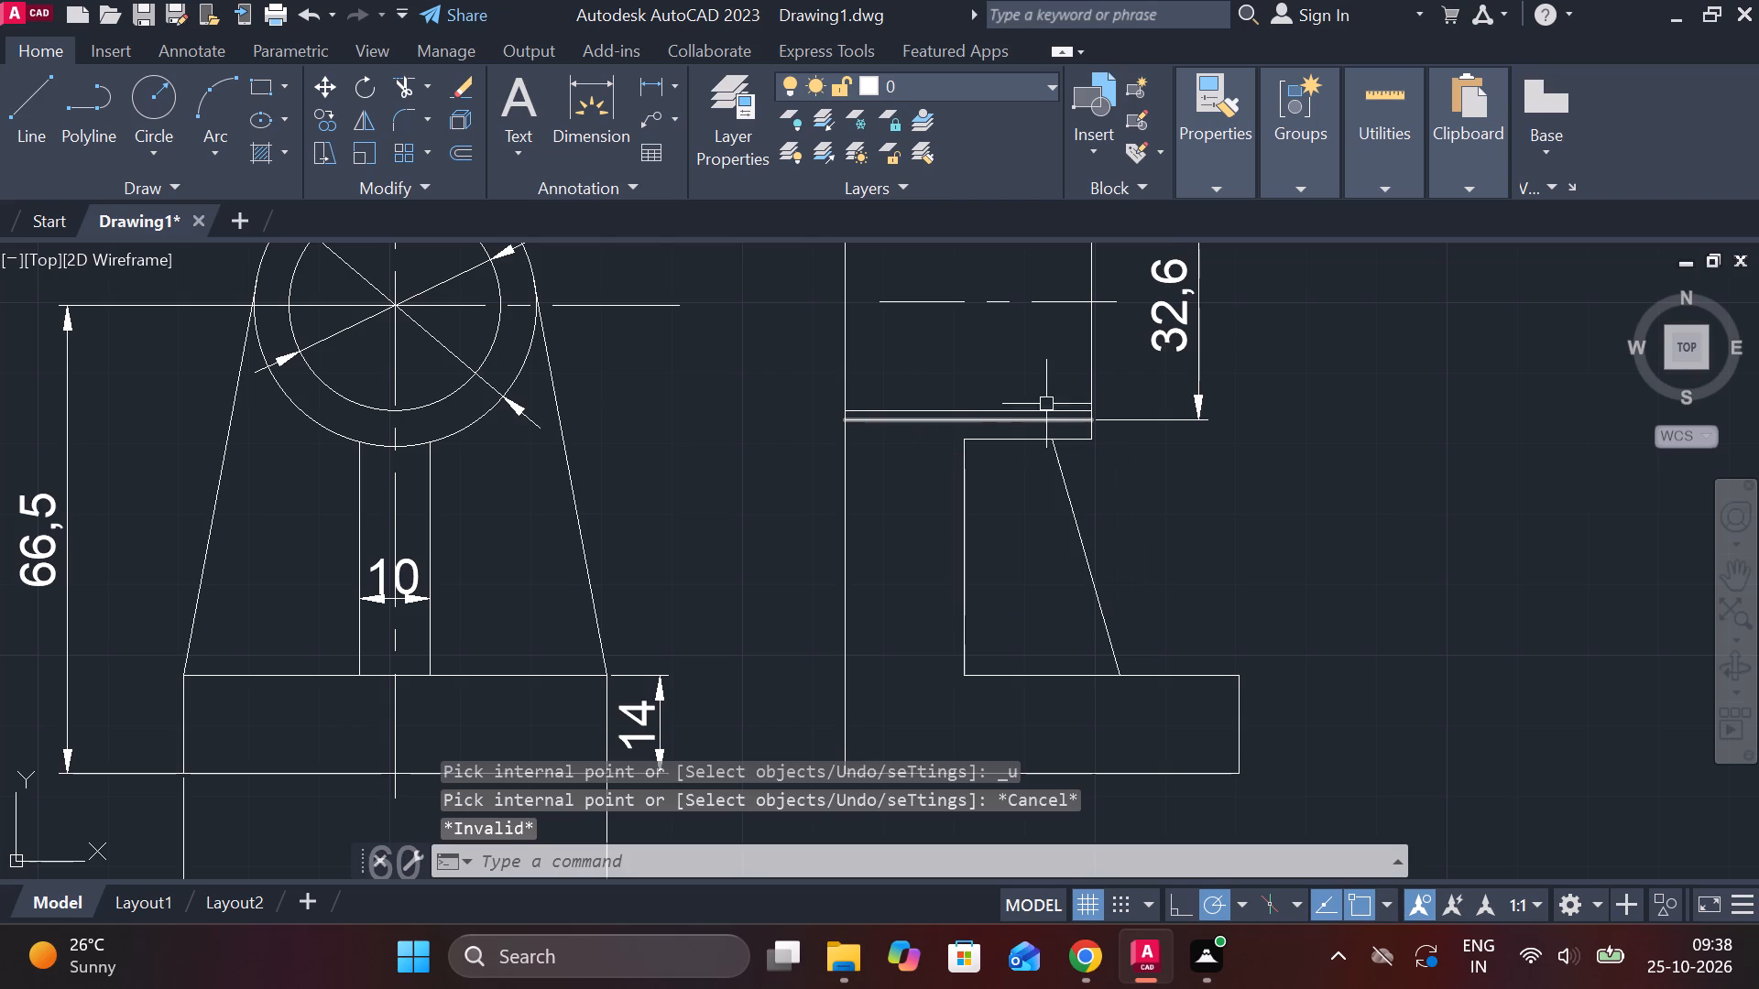
Erase the extra horizontal line just above the lower hub wall in the side view.
middle_drag(1024, 368, 1015, 484)
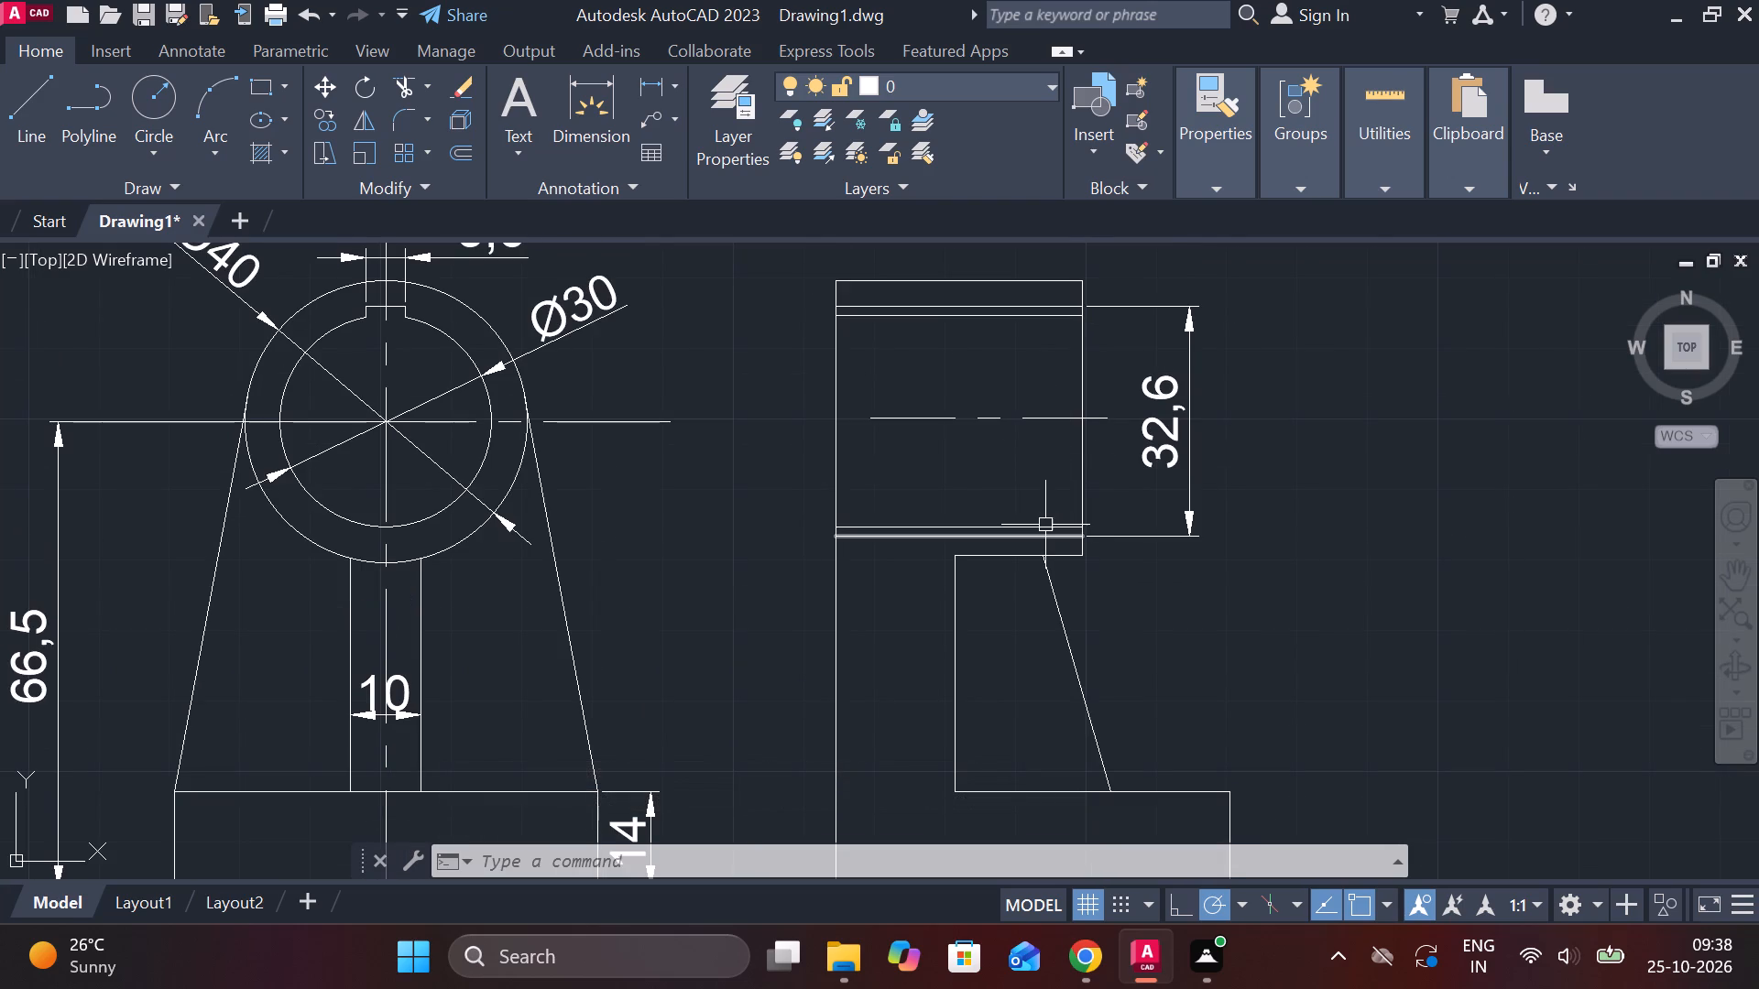
click(1044, 522)
text(e)
key(space)
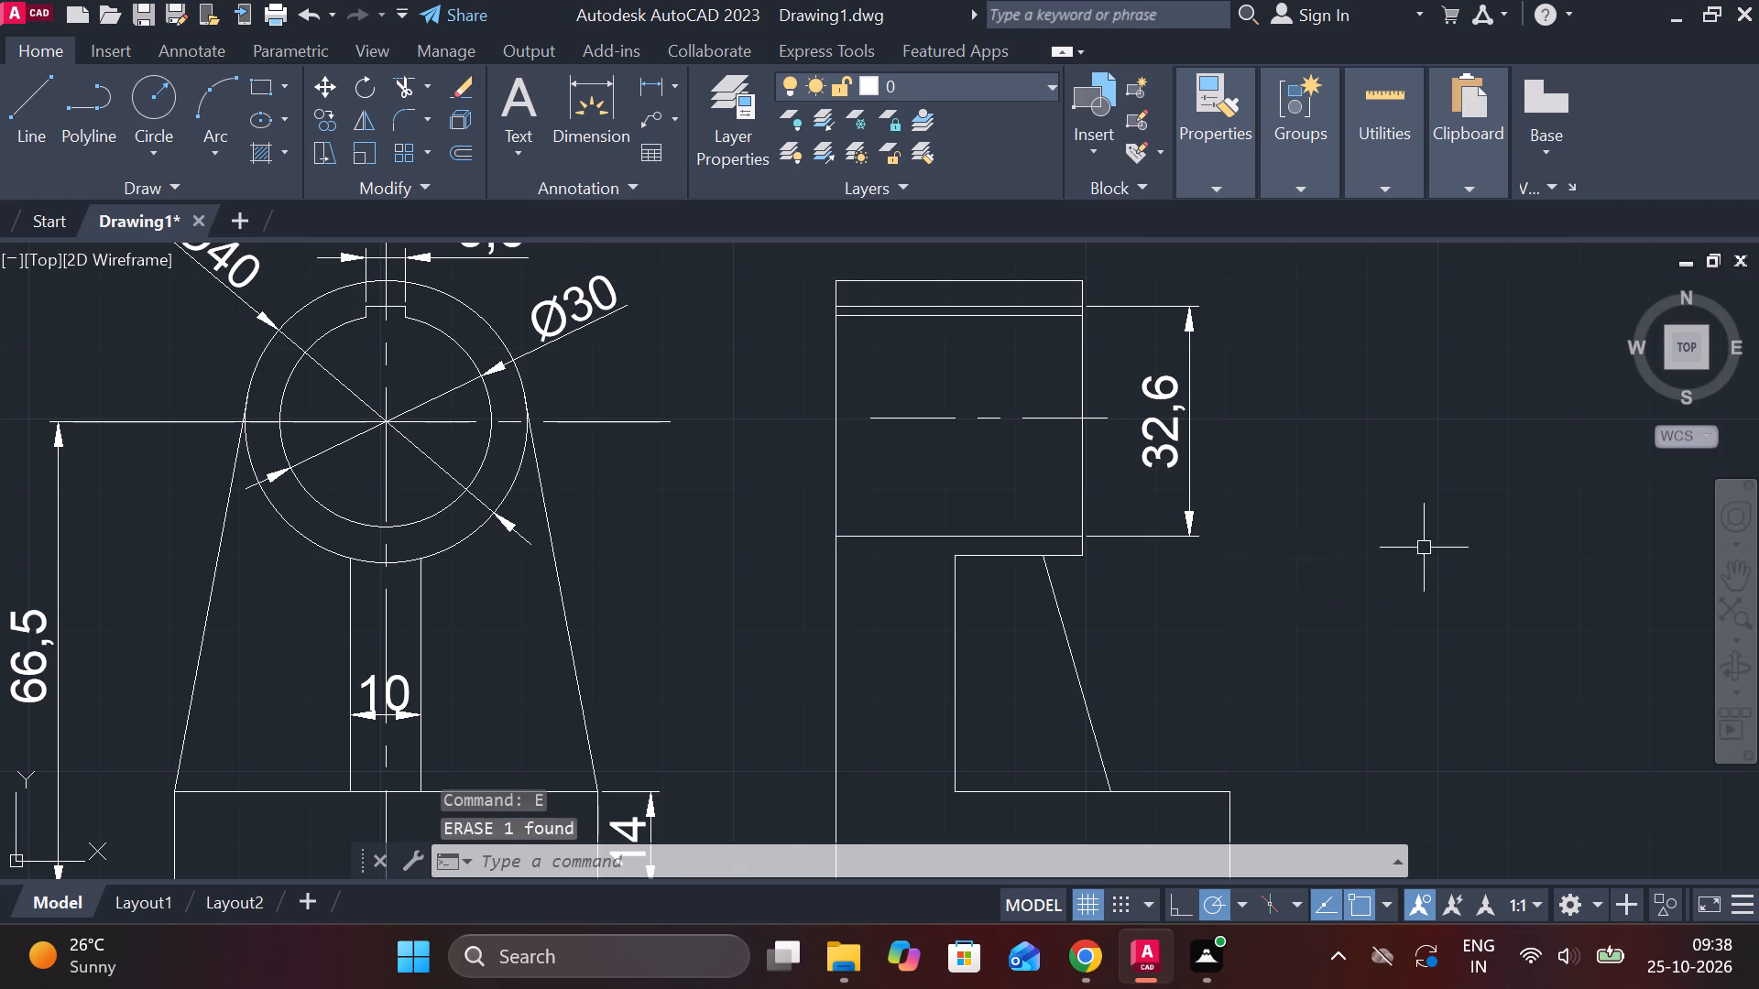
Hatch the side view's upright, base and lower hub wall, plus the upper hub wall, with ANSI31 at scale 0.6.
click(257, 150)
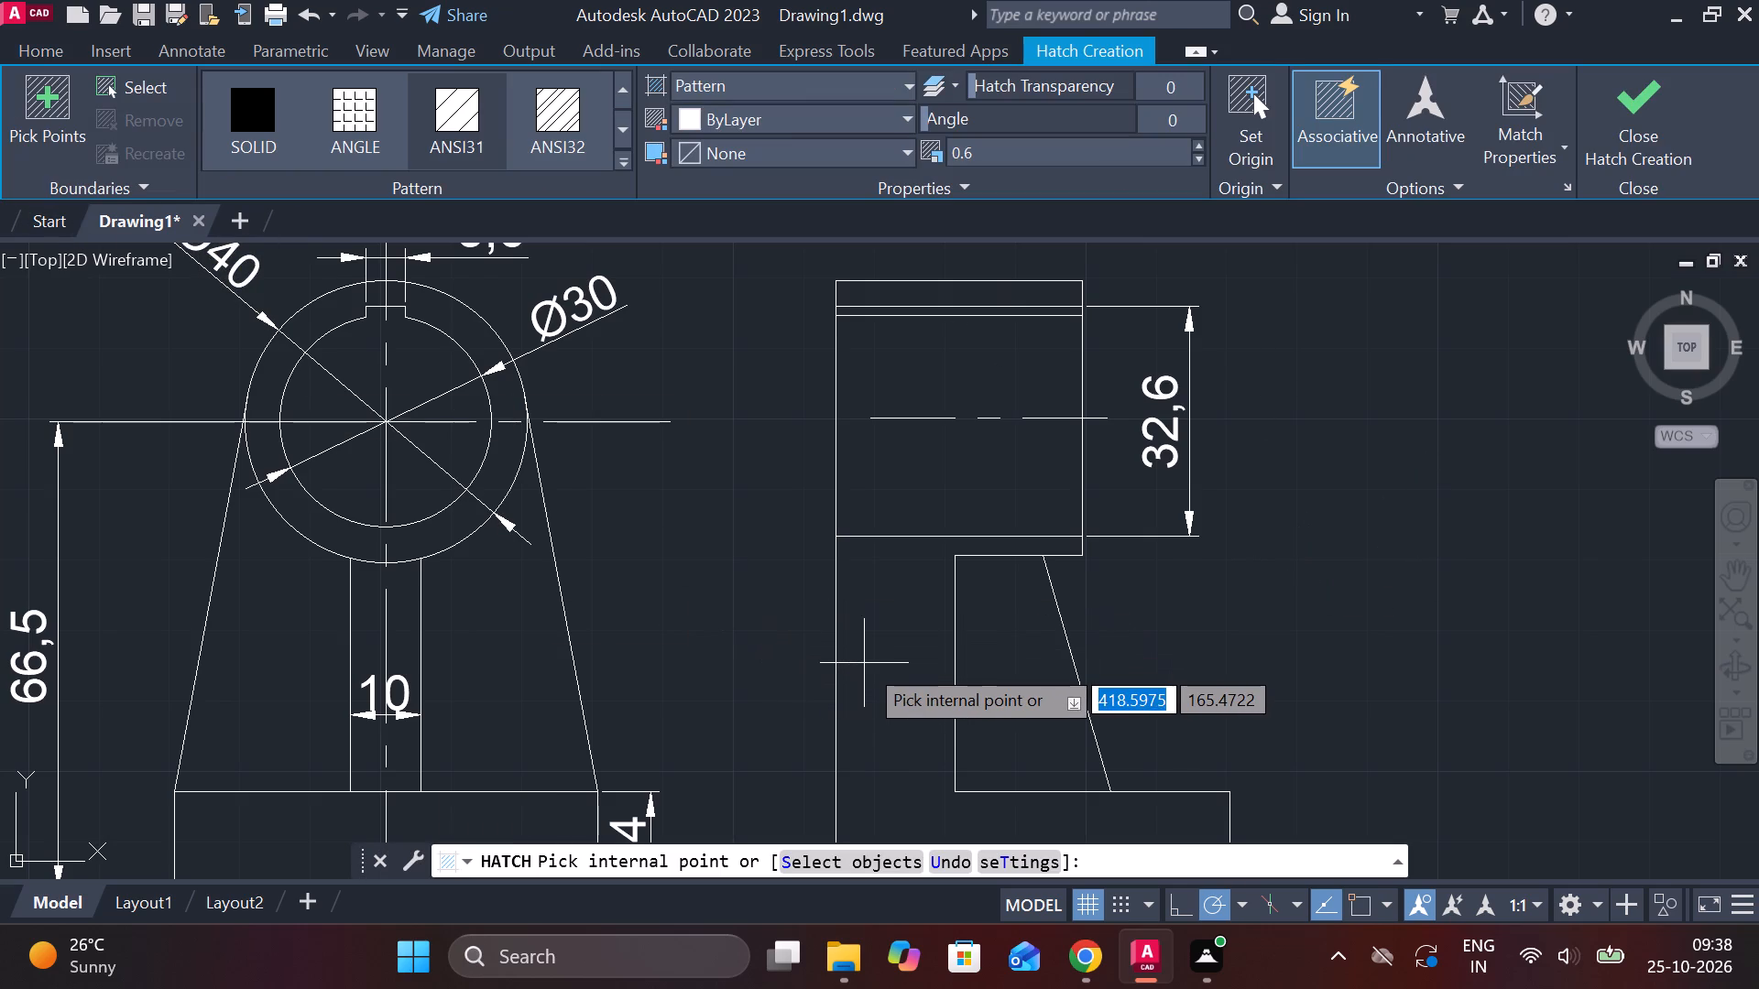
click(878, 650)
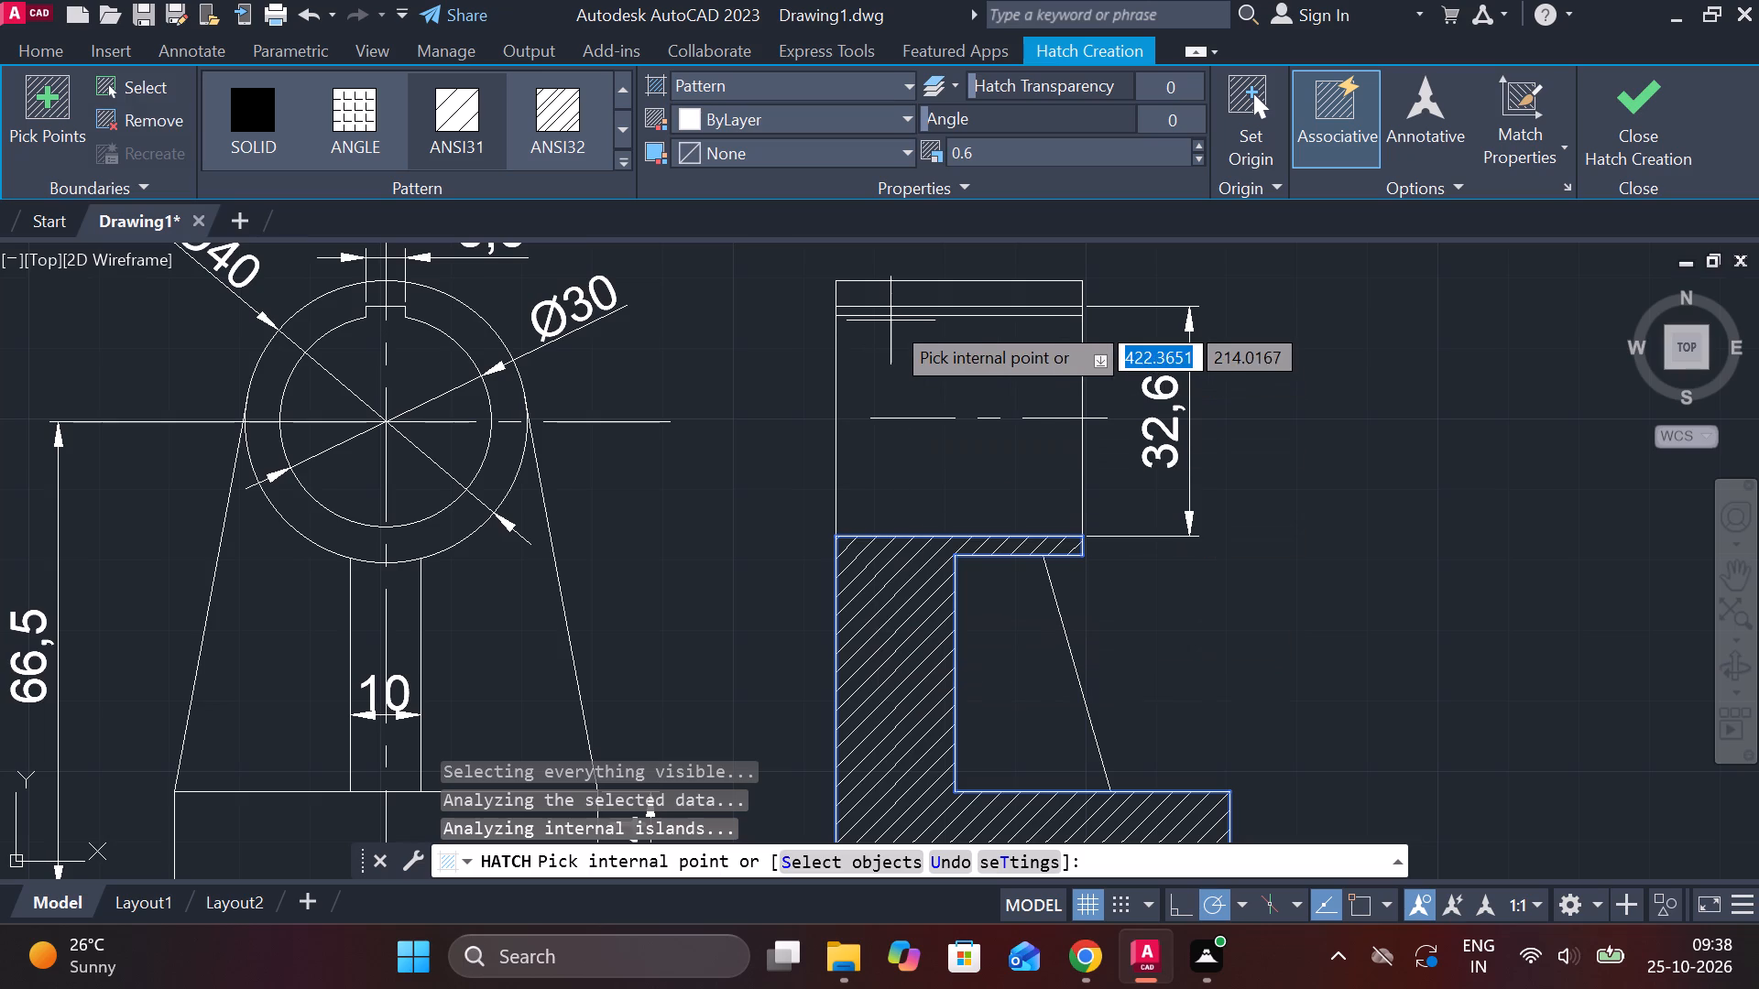
scroll(890, 321, up, 2)
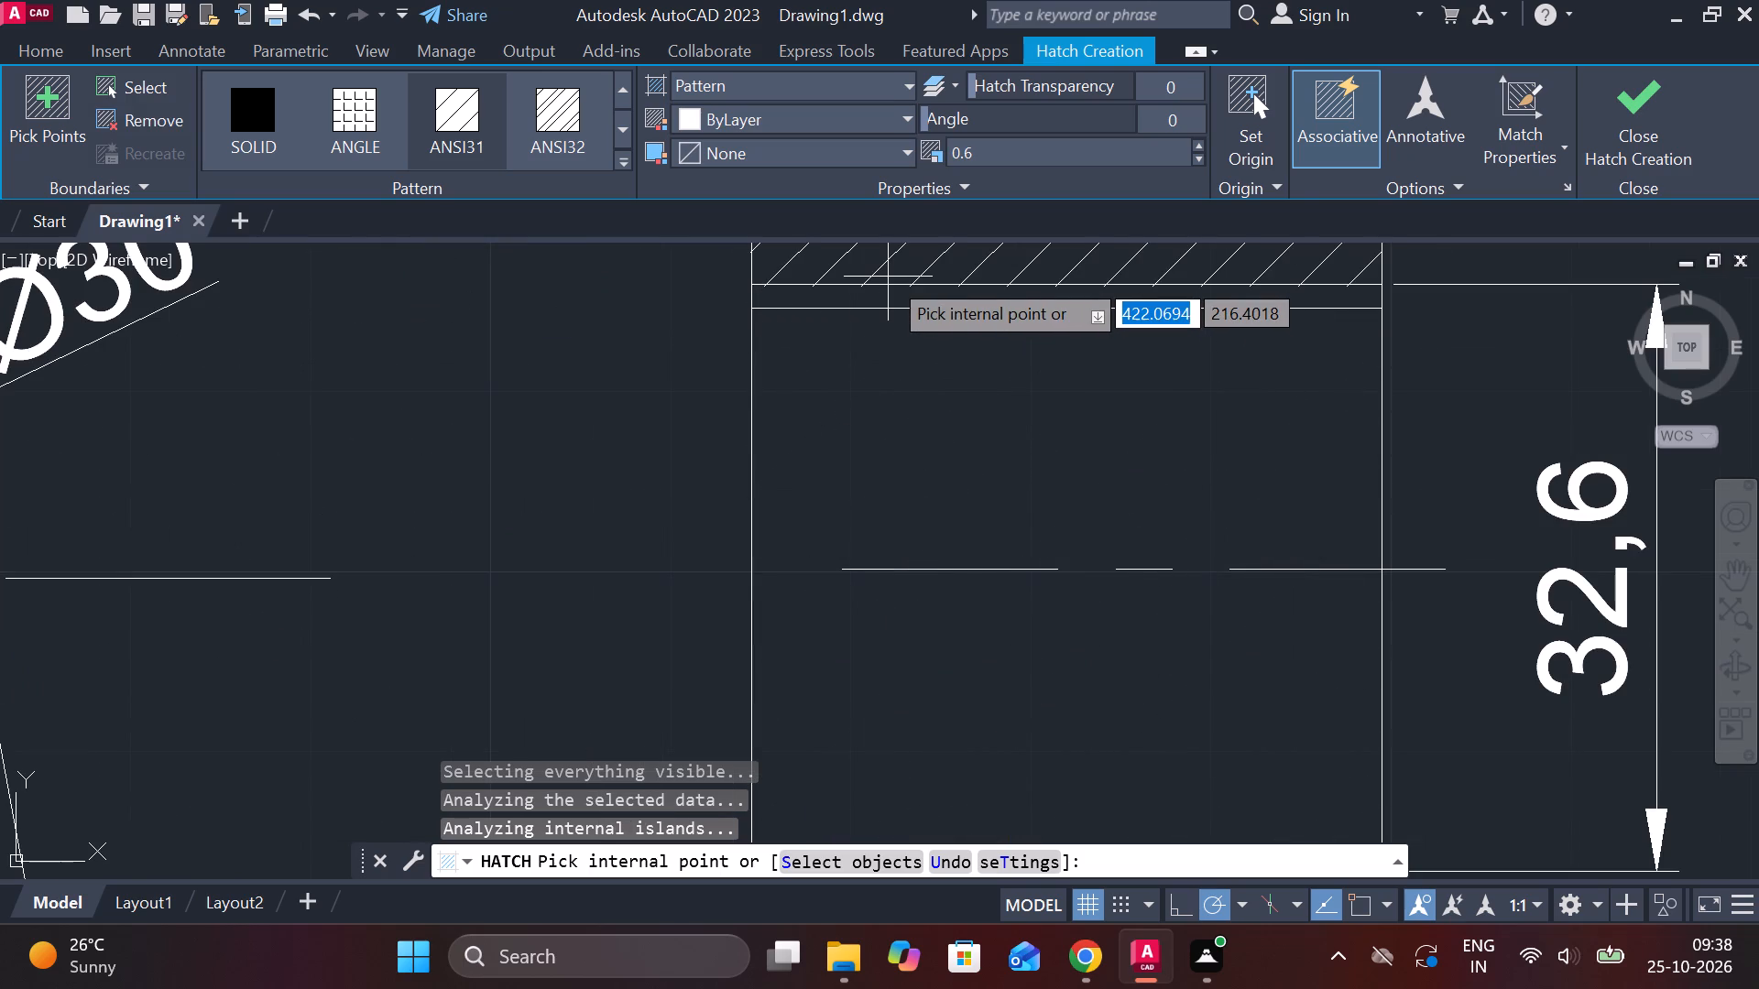
click(888, 277)
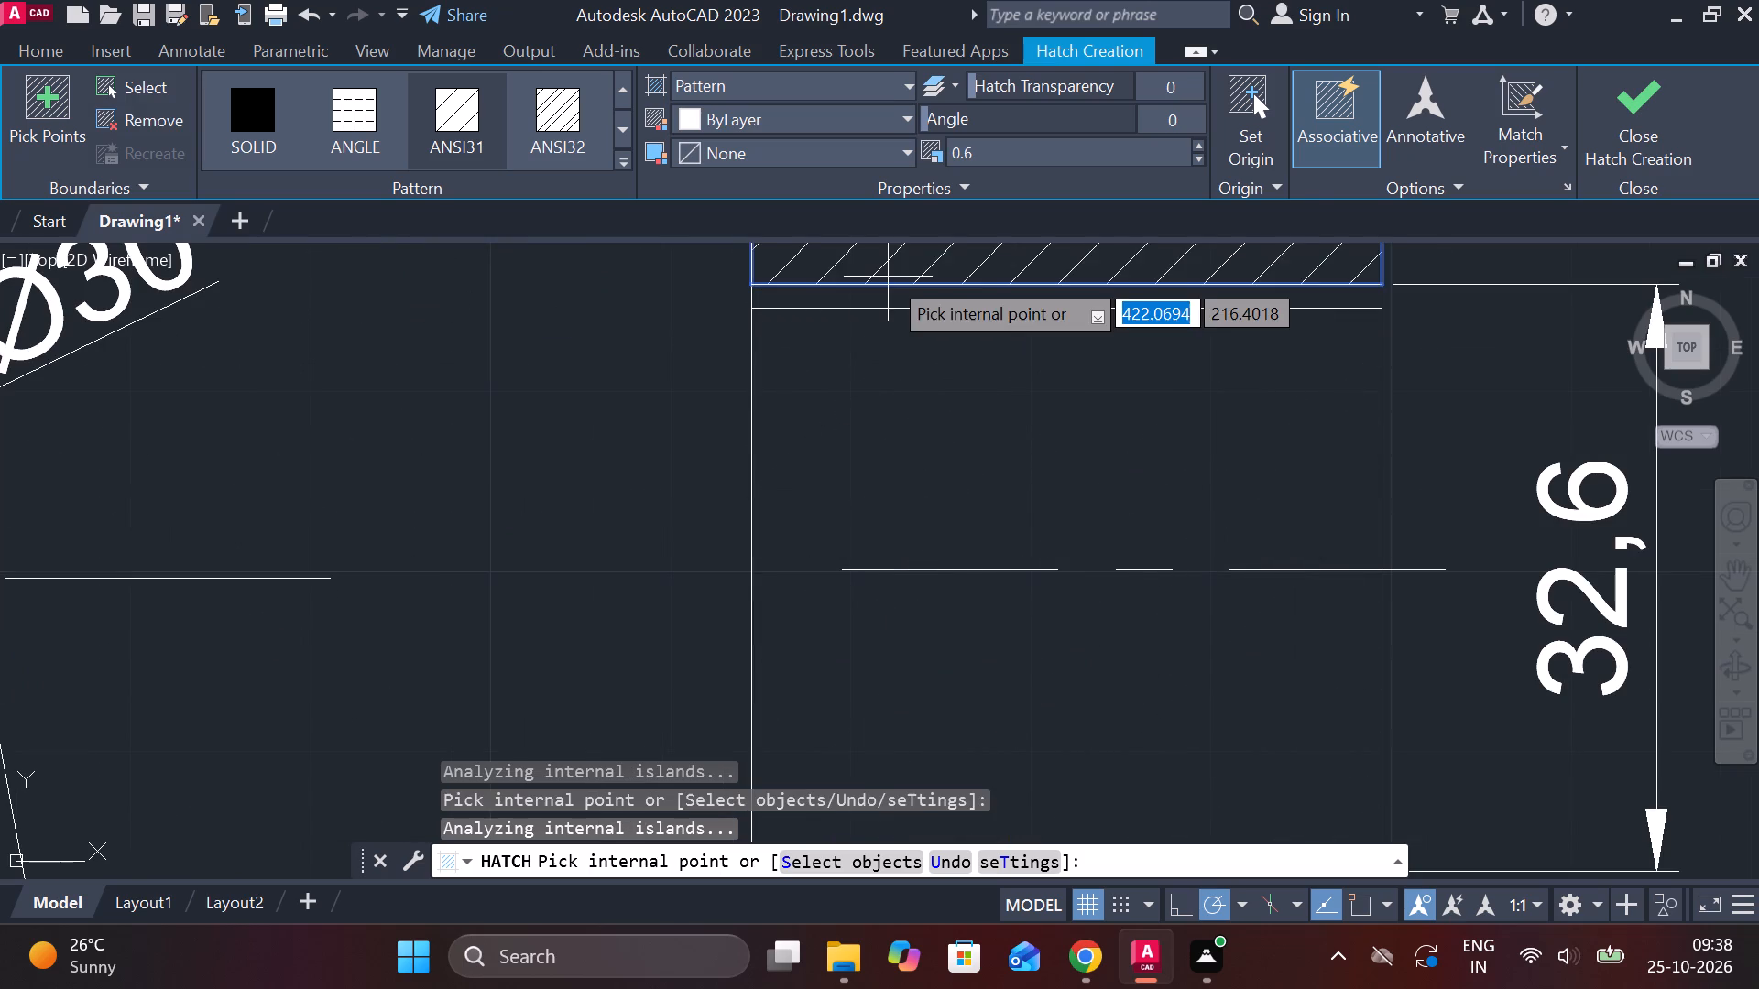
scroll(888, 280, down, 3)
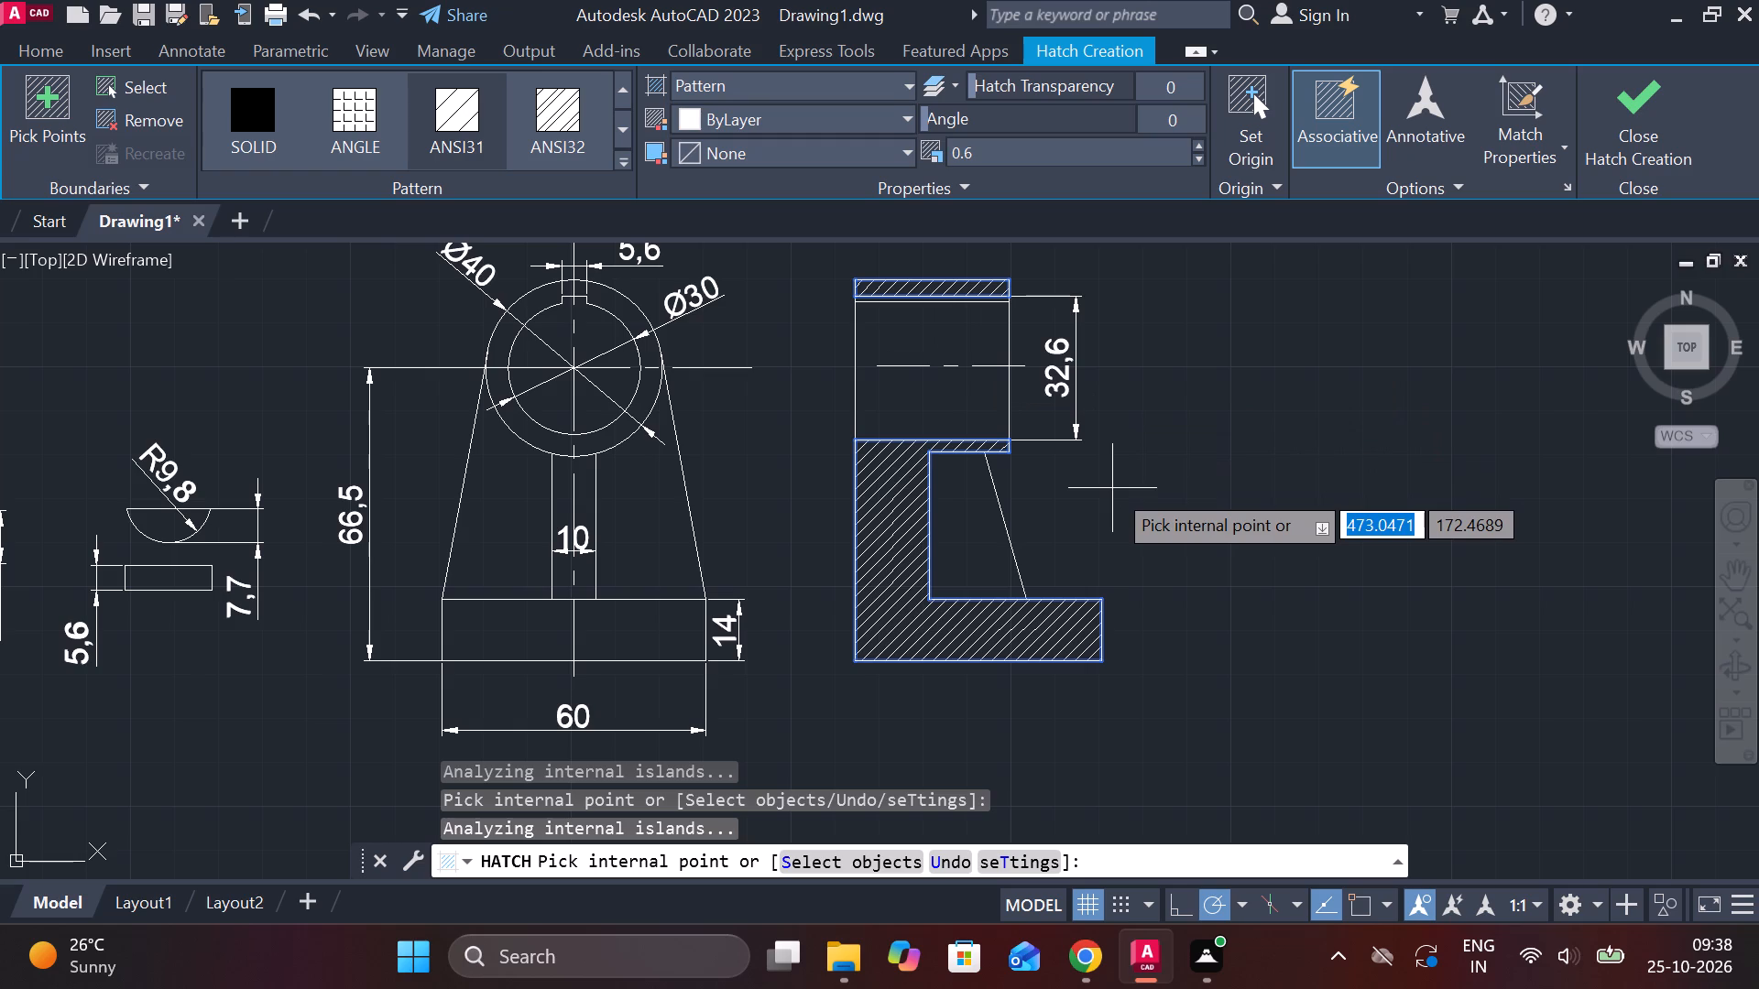
click(1642, 138)
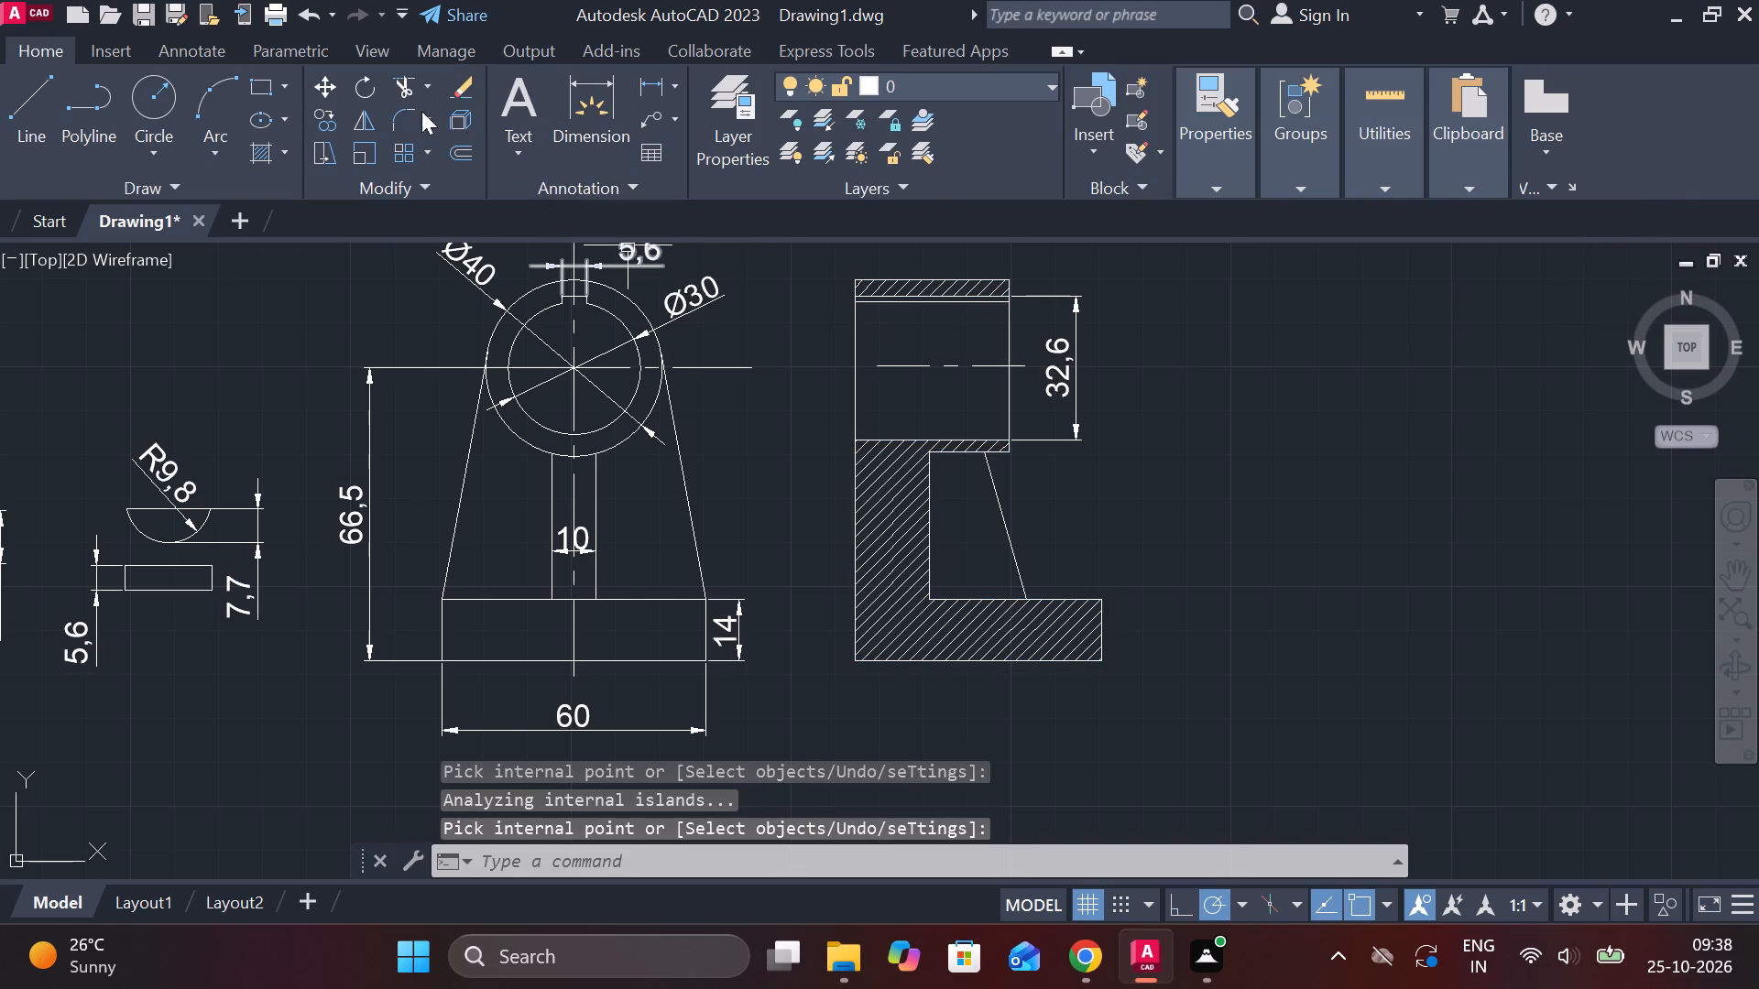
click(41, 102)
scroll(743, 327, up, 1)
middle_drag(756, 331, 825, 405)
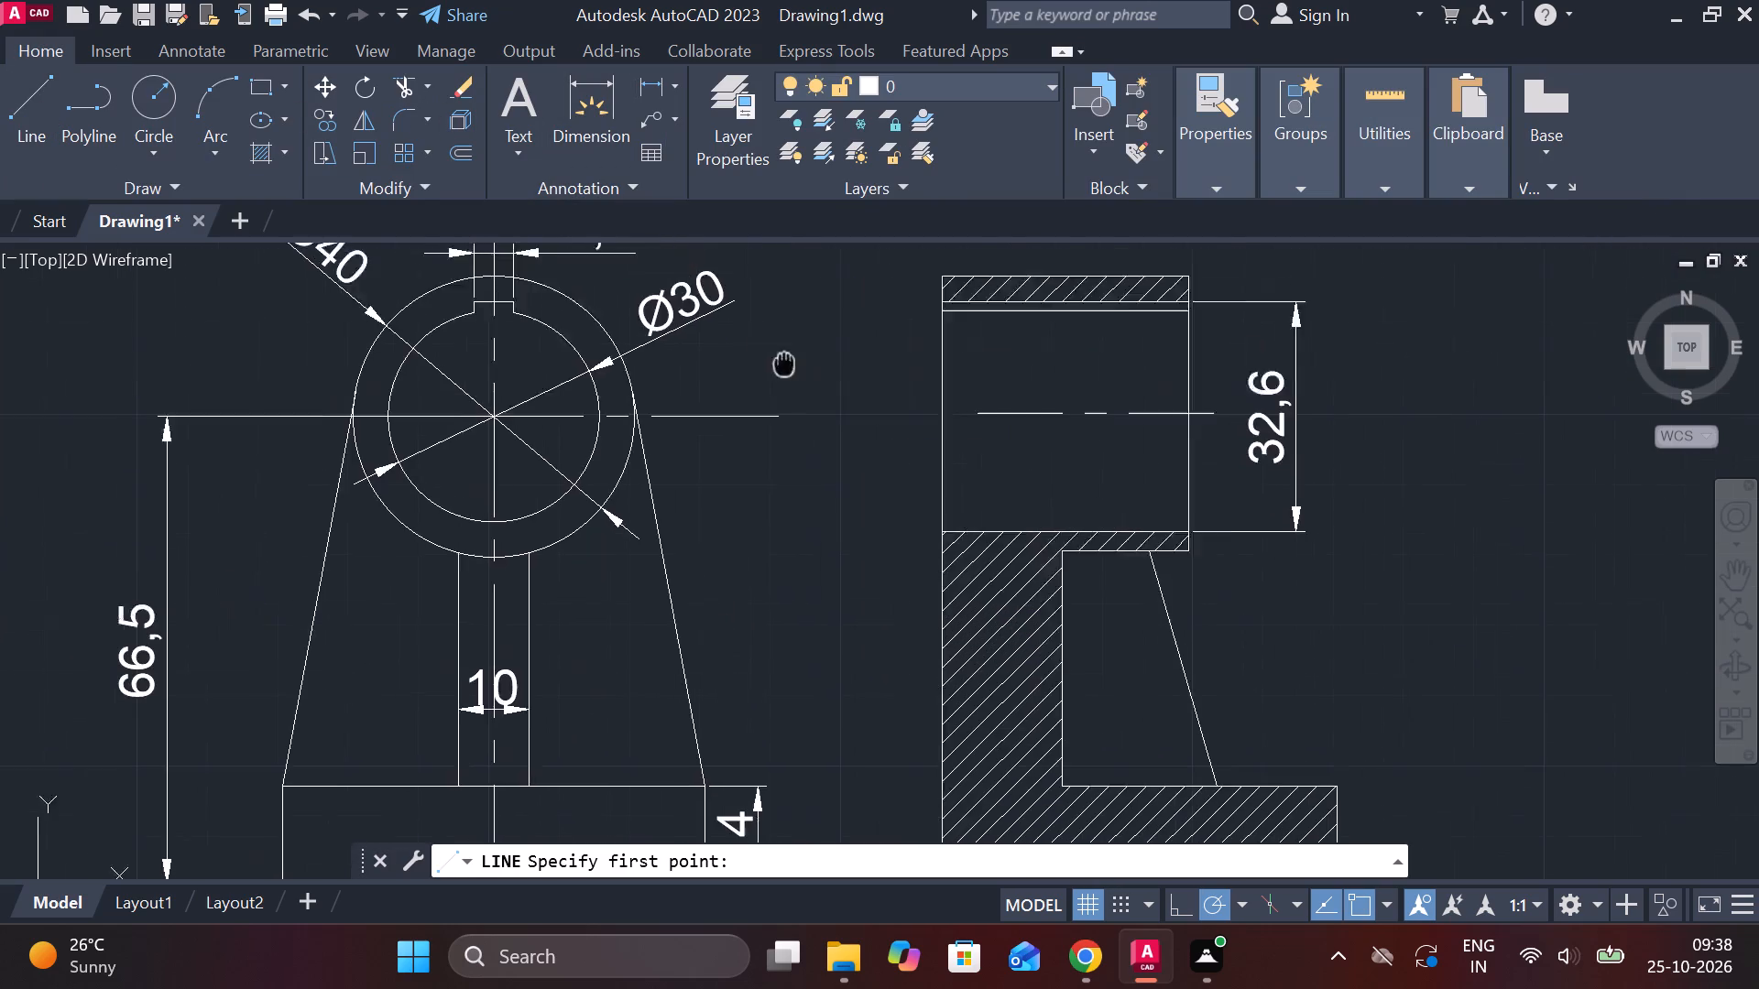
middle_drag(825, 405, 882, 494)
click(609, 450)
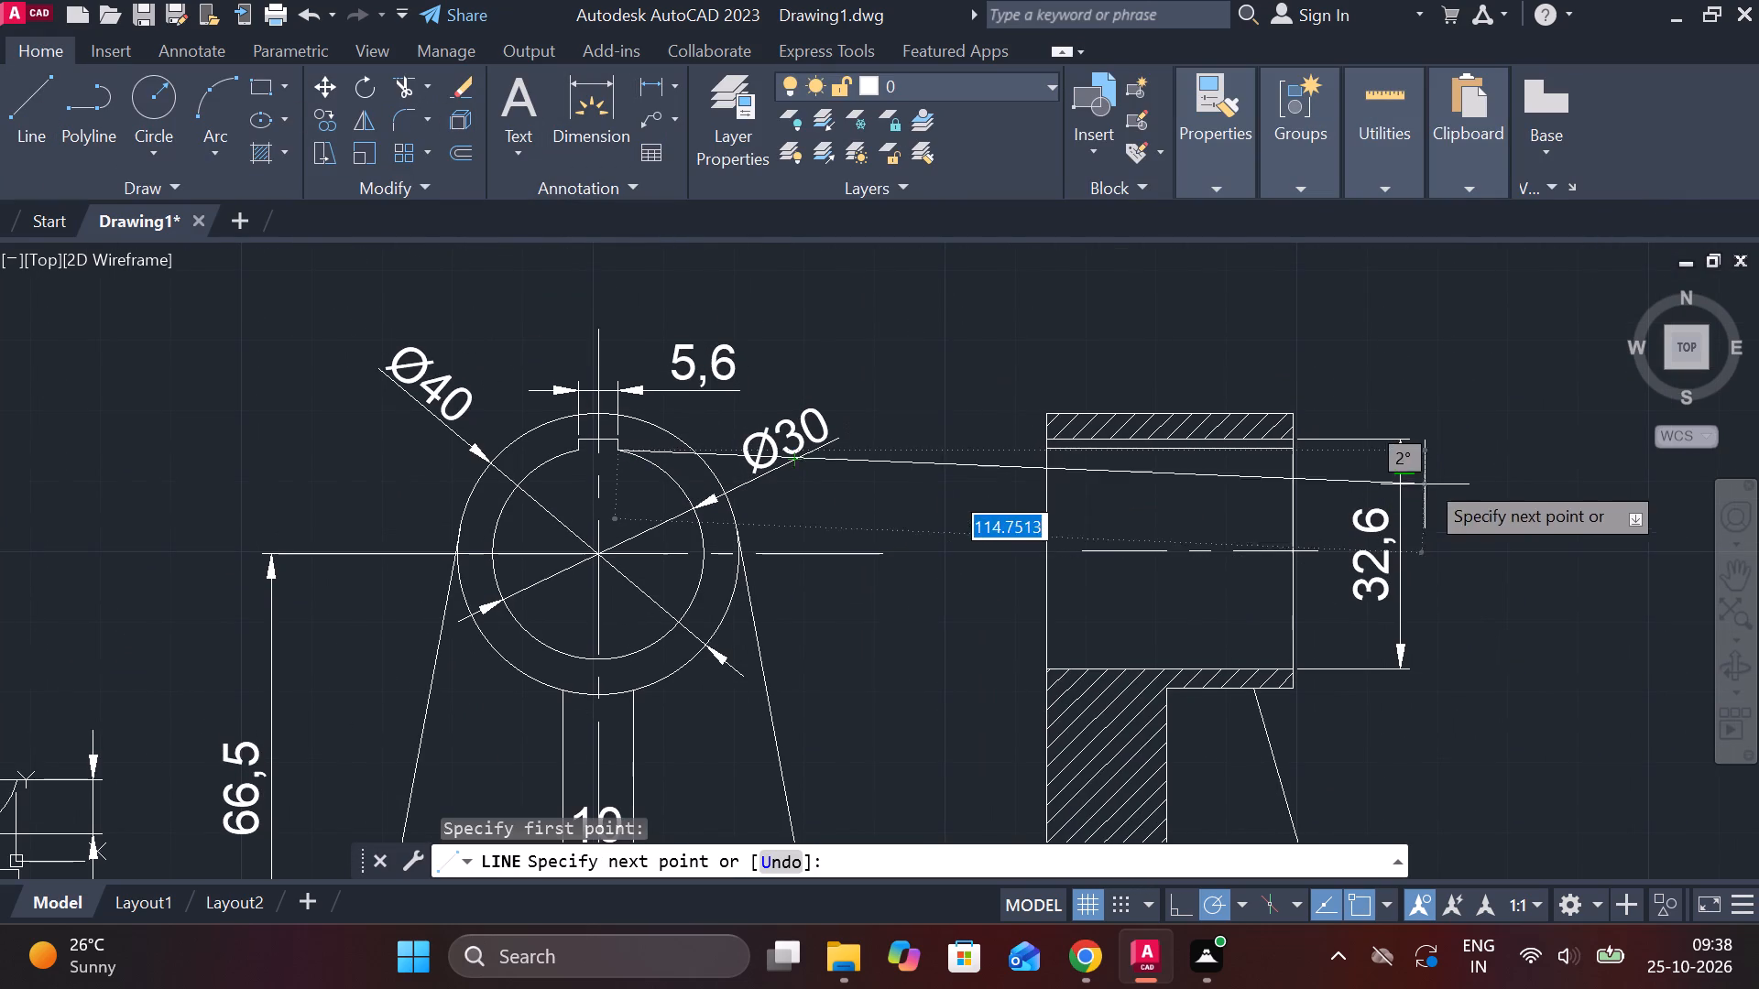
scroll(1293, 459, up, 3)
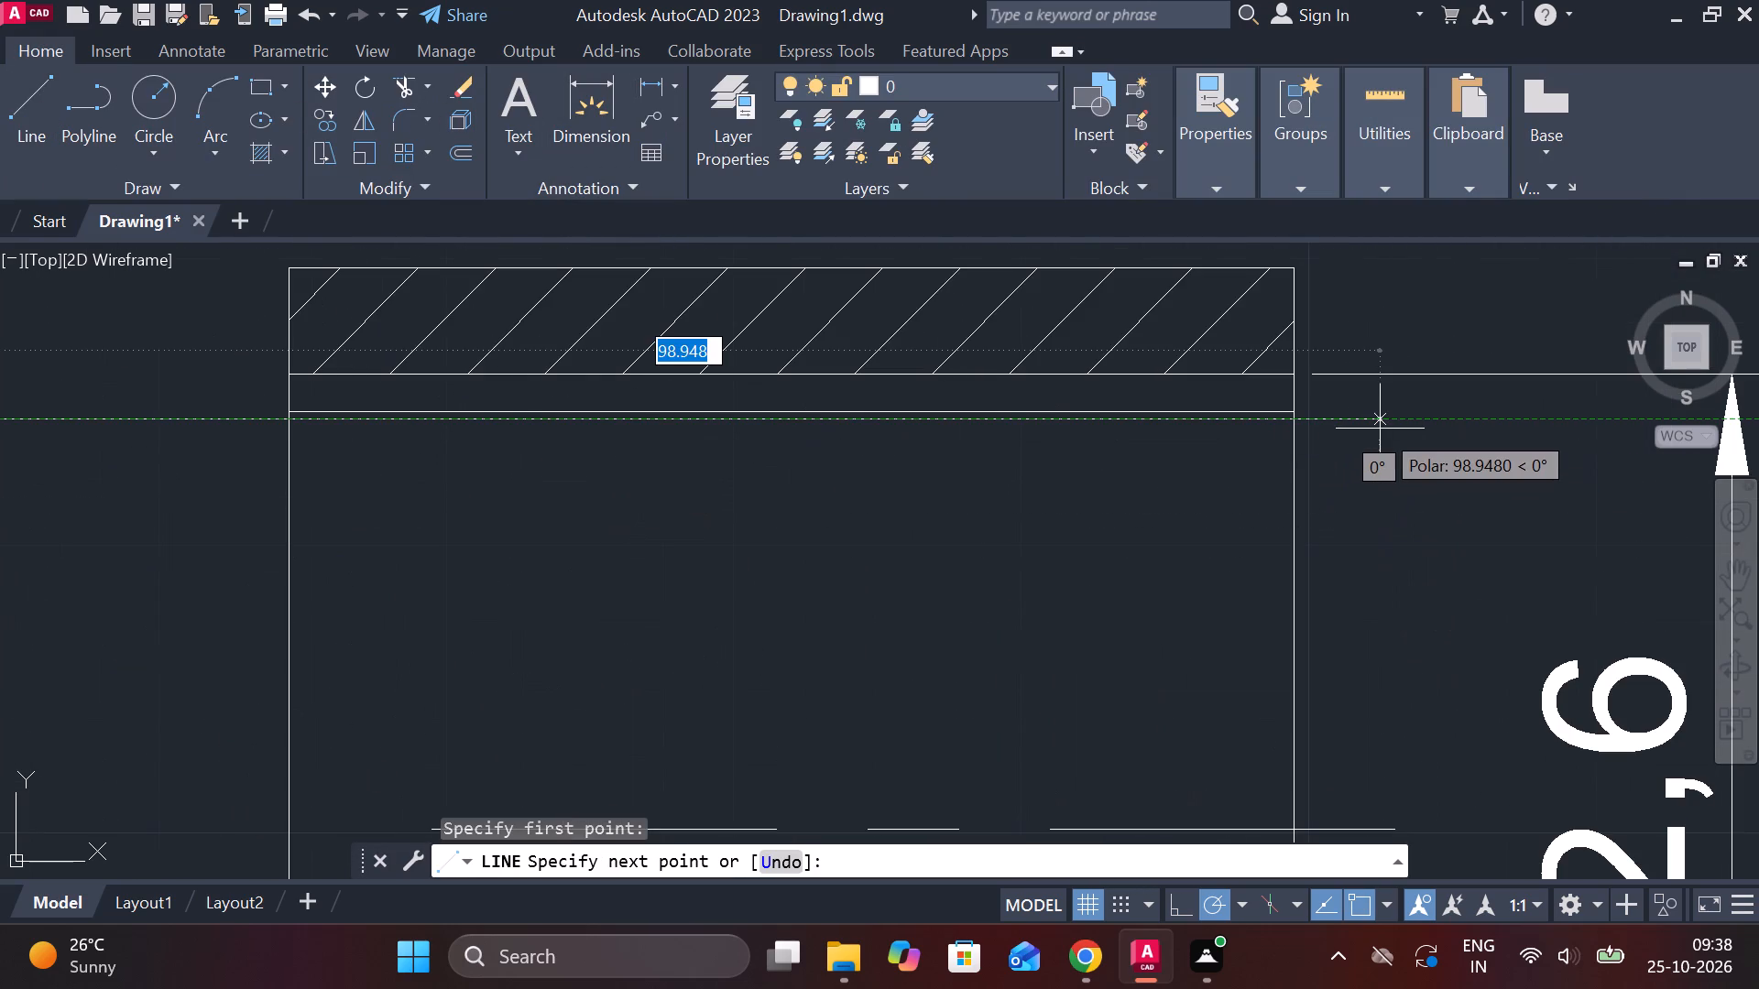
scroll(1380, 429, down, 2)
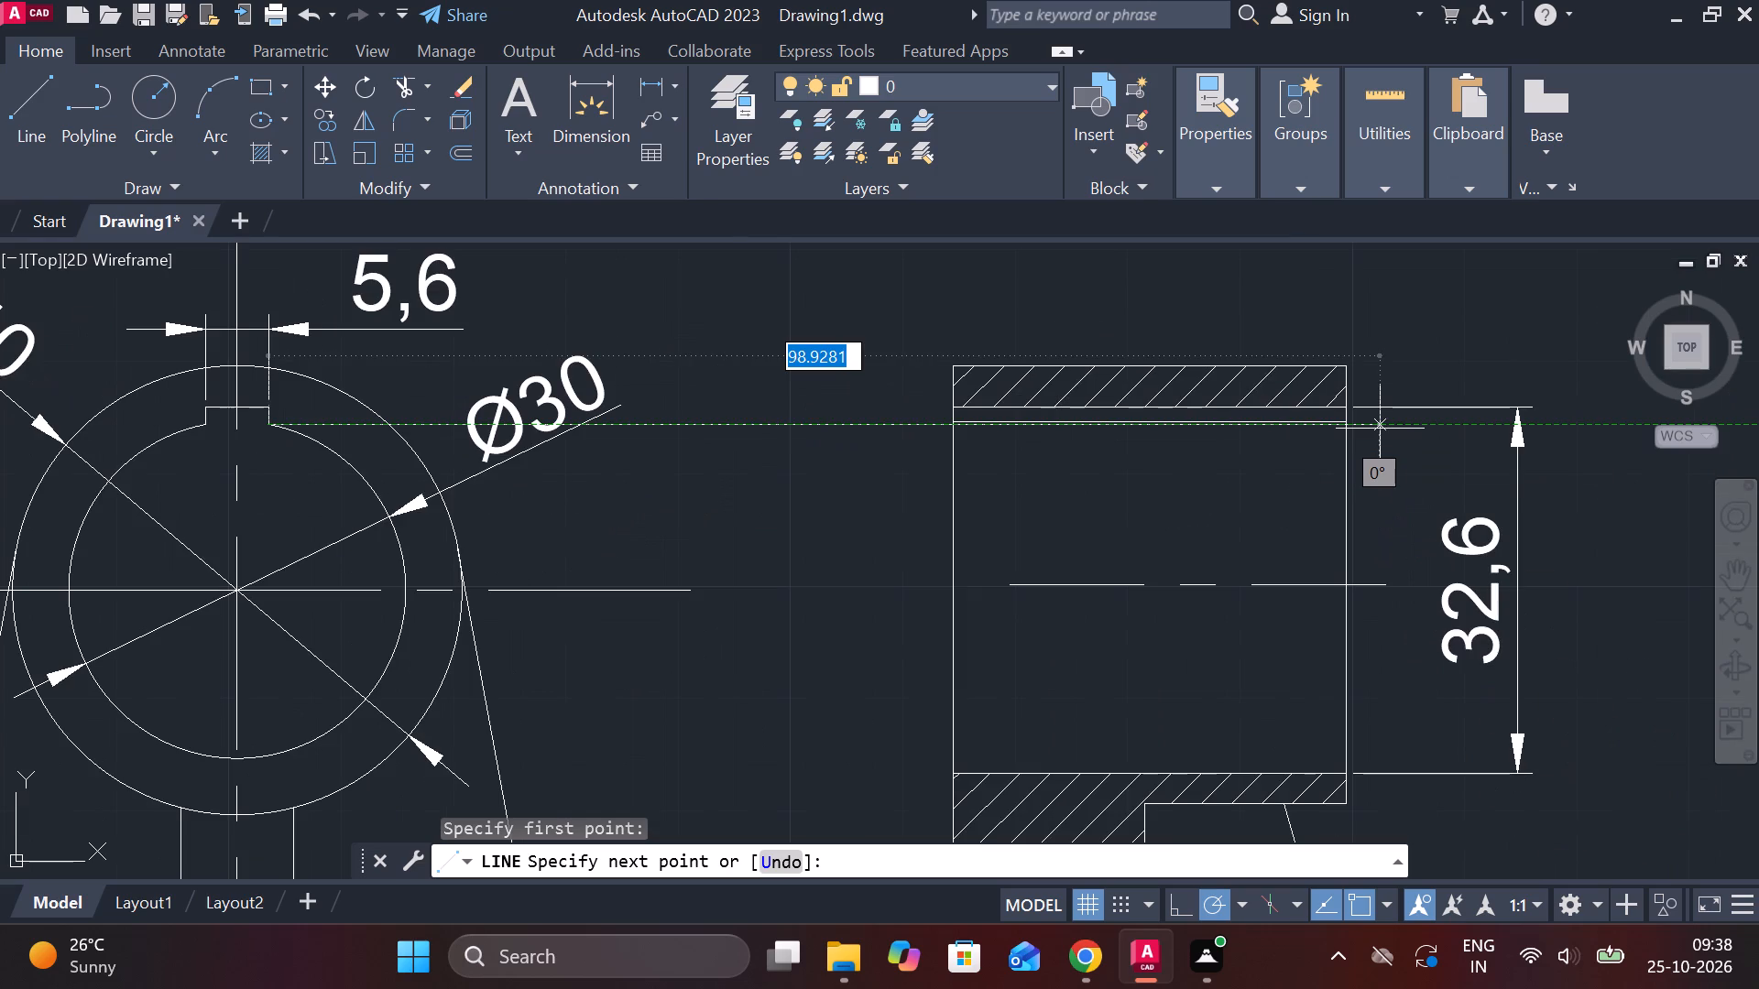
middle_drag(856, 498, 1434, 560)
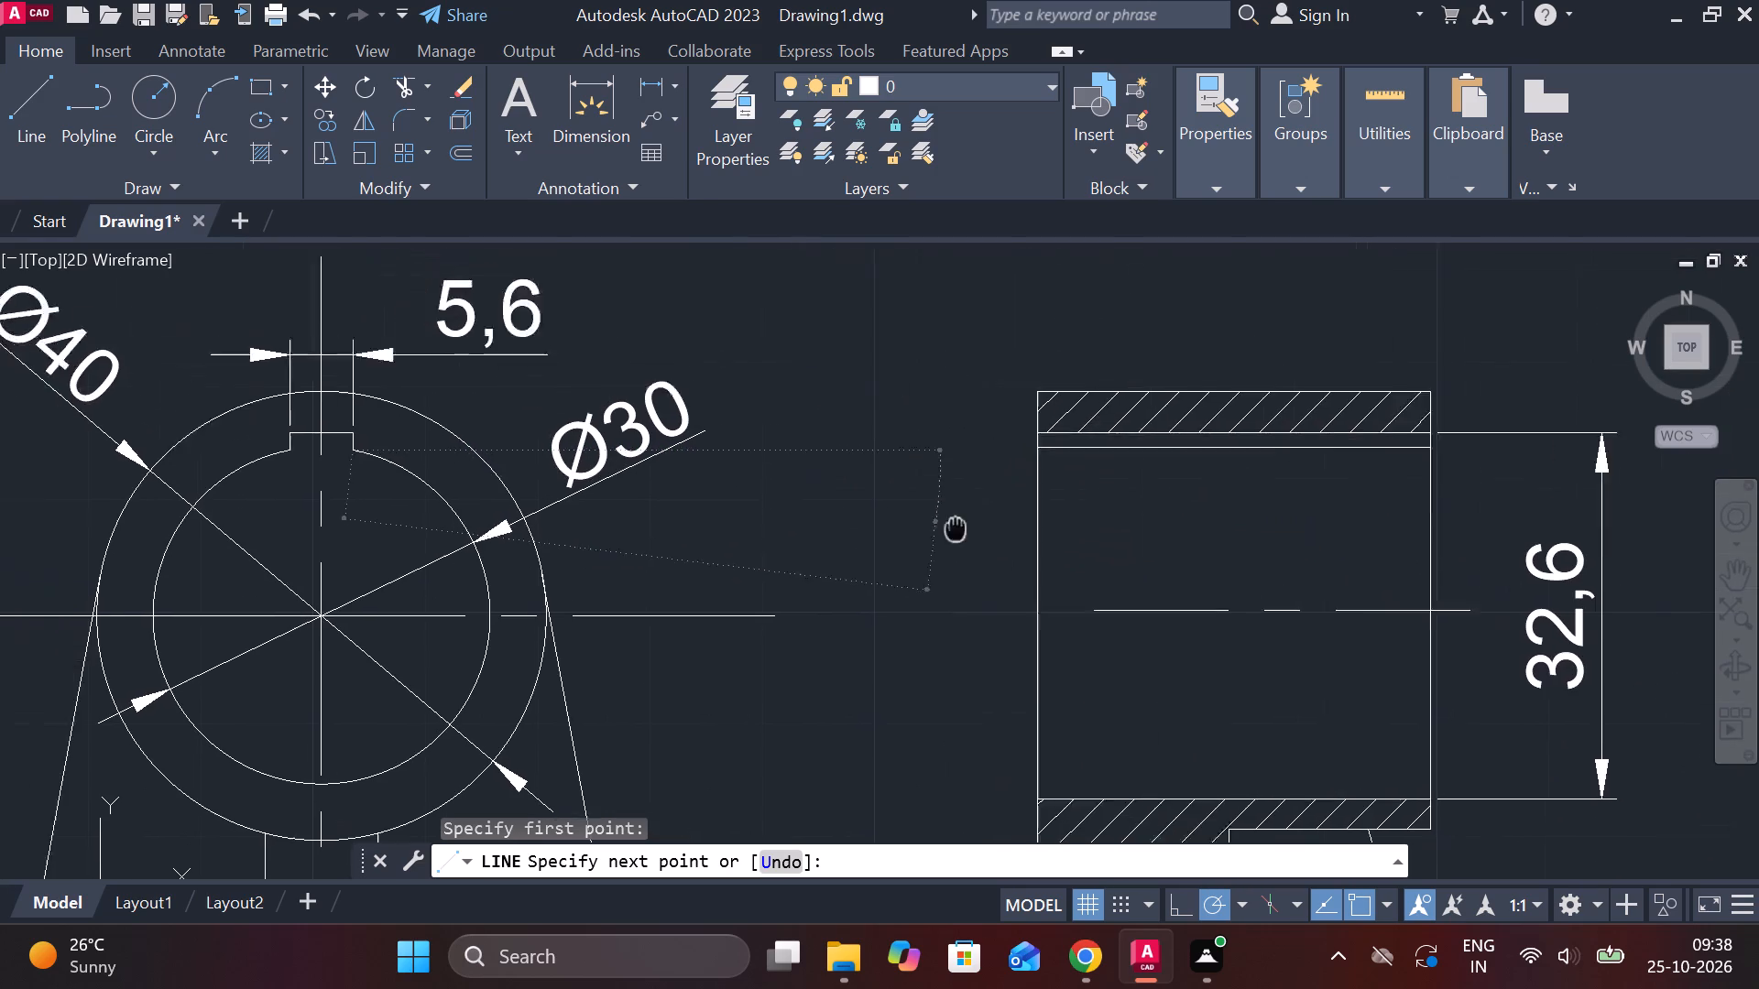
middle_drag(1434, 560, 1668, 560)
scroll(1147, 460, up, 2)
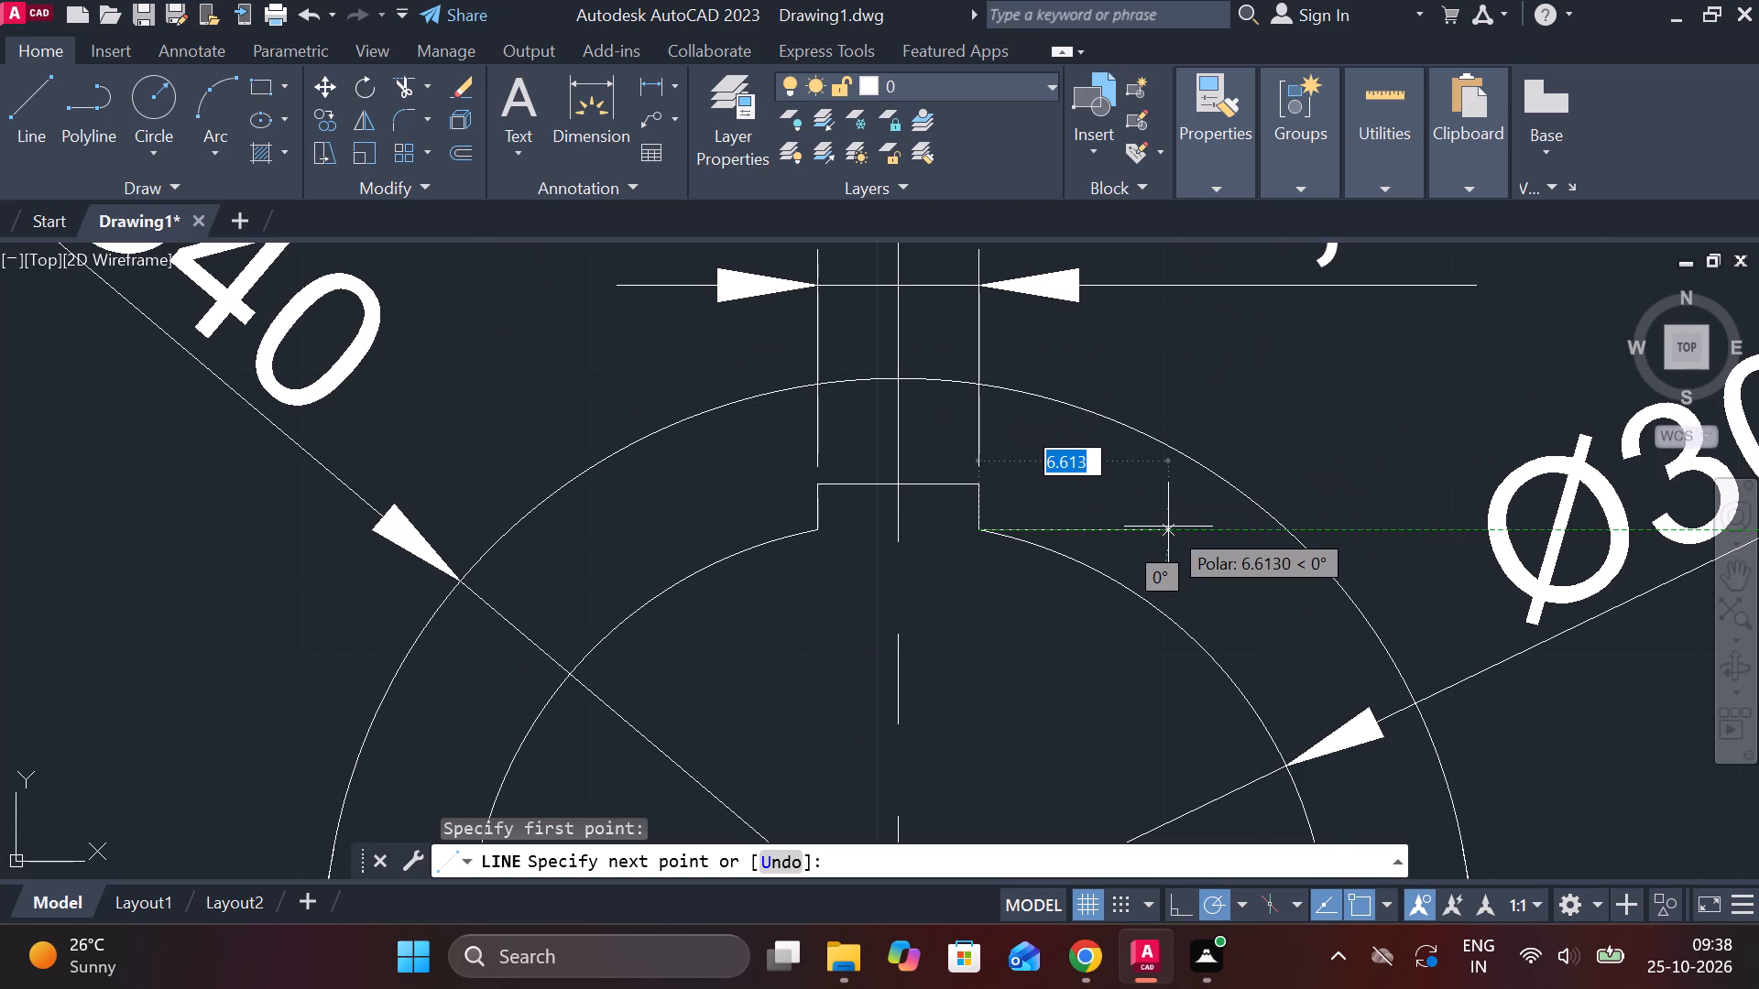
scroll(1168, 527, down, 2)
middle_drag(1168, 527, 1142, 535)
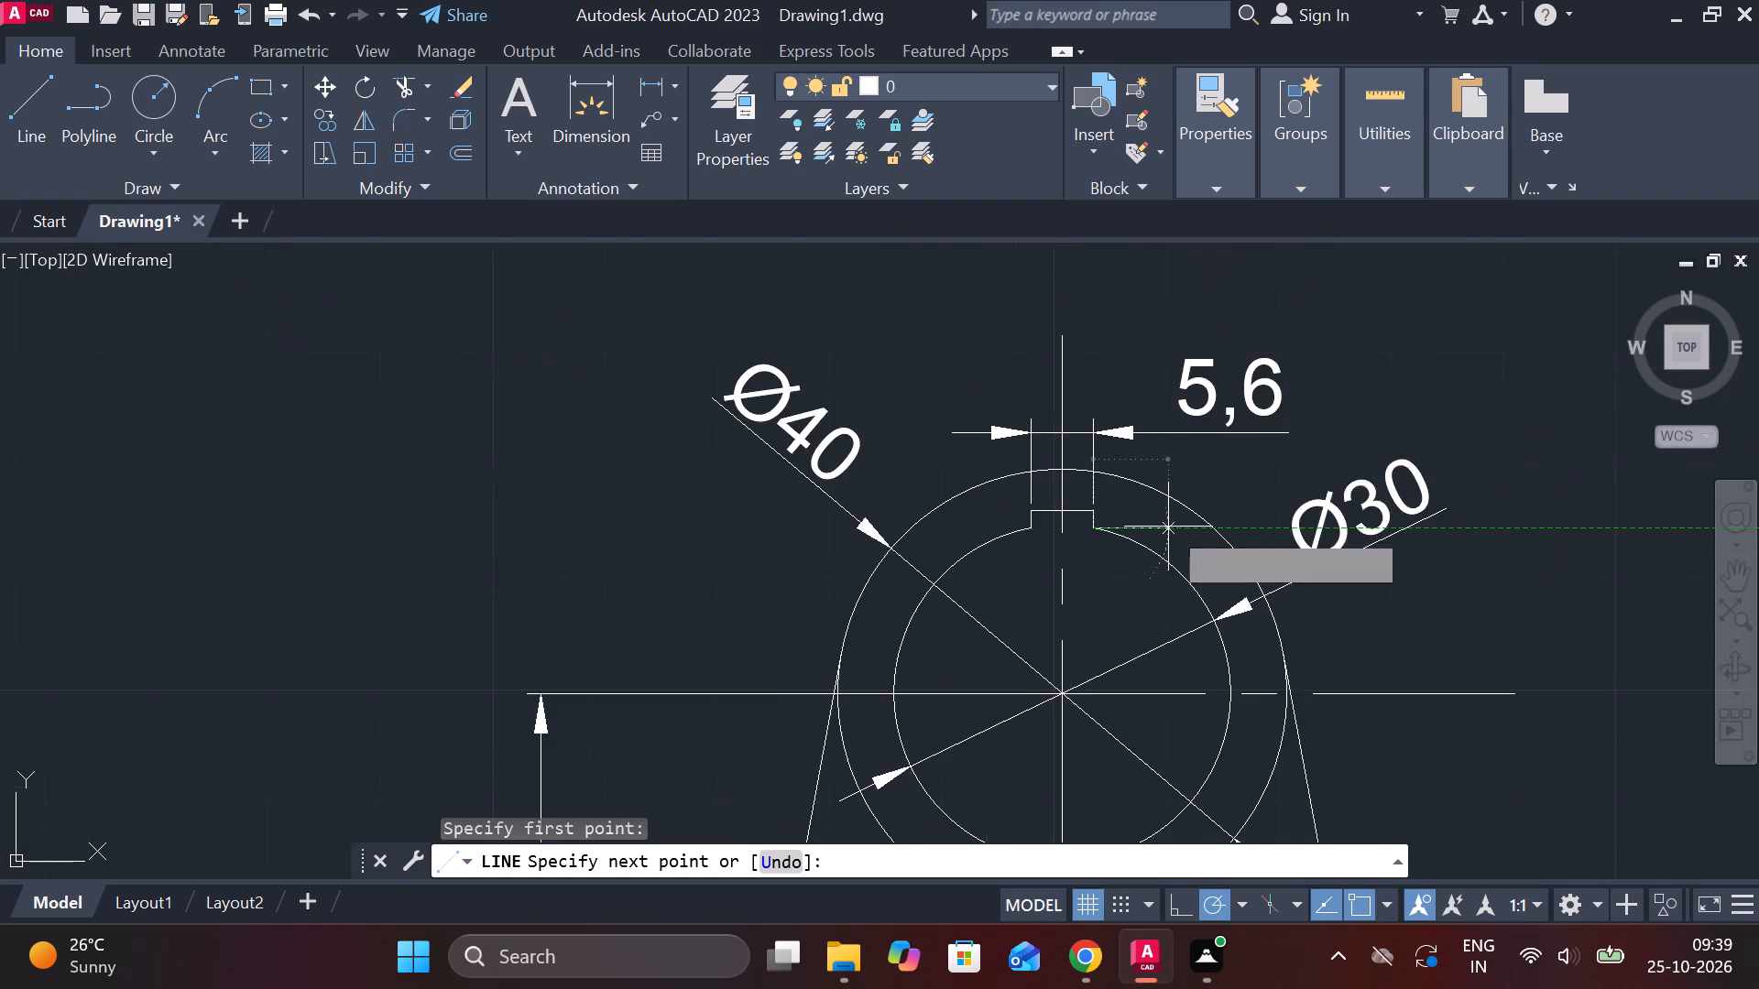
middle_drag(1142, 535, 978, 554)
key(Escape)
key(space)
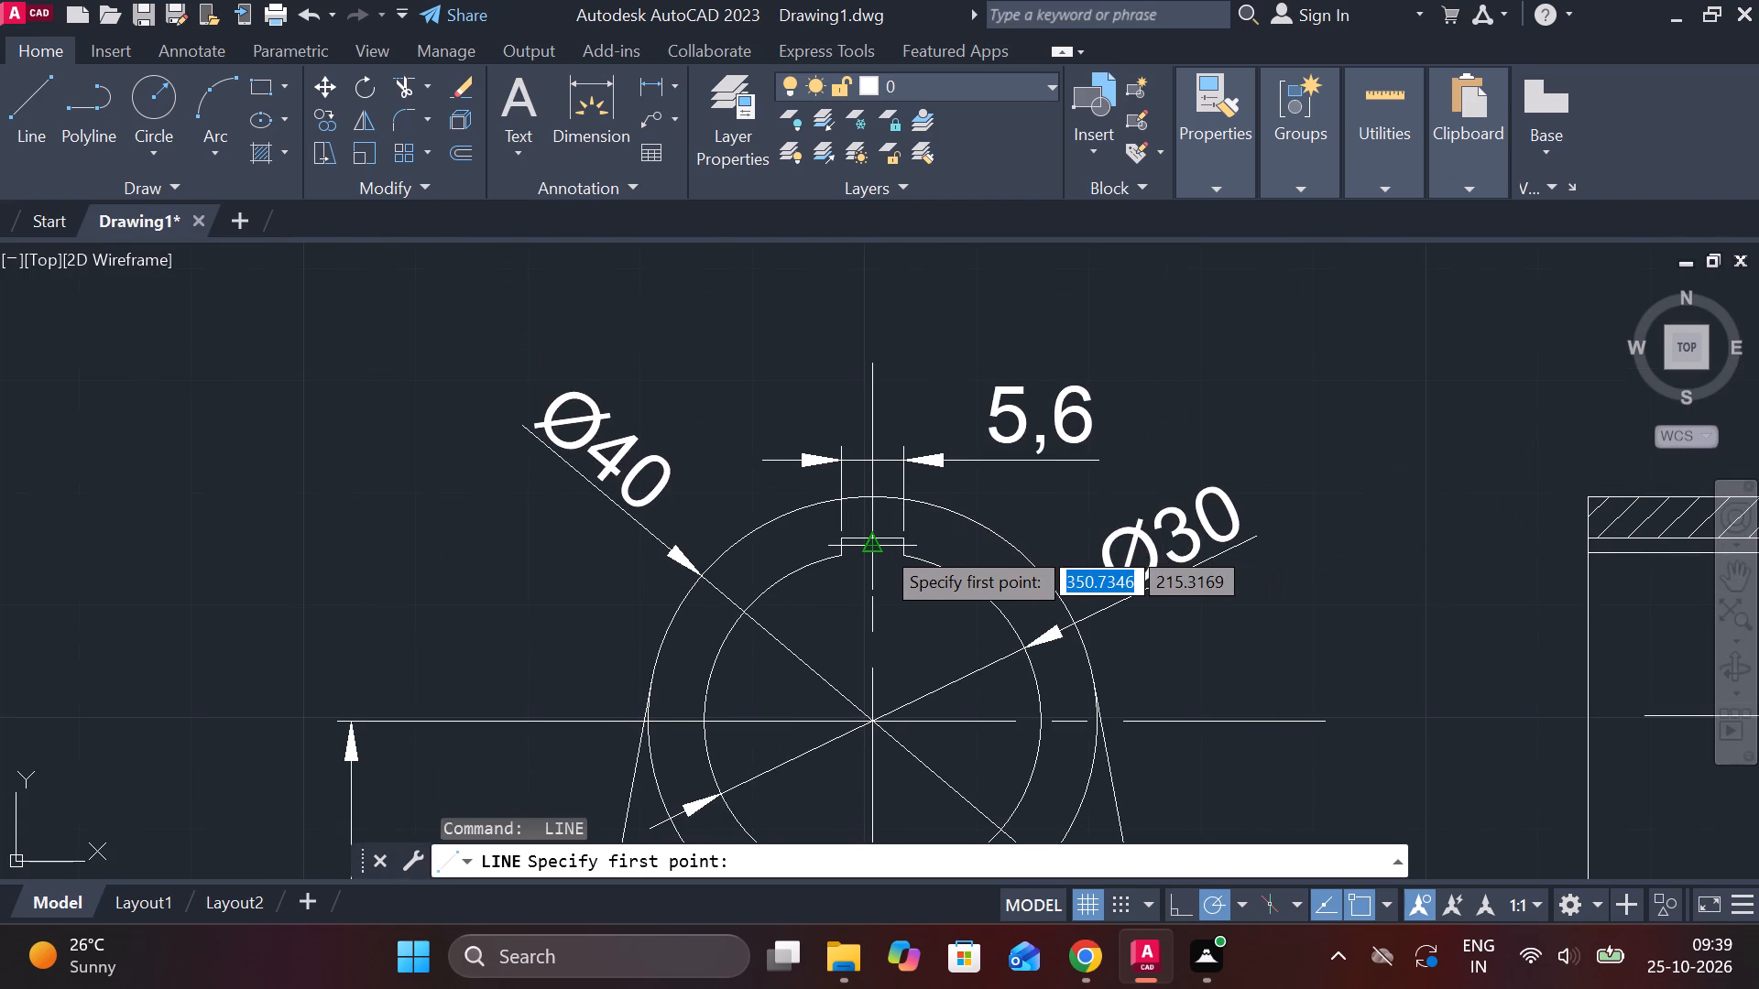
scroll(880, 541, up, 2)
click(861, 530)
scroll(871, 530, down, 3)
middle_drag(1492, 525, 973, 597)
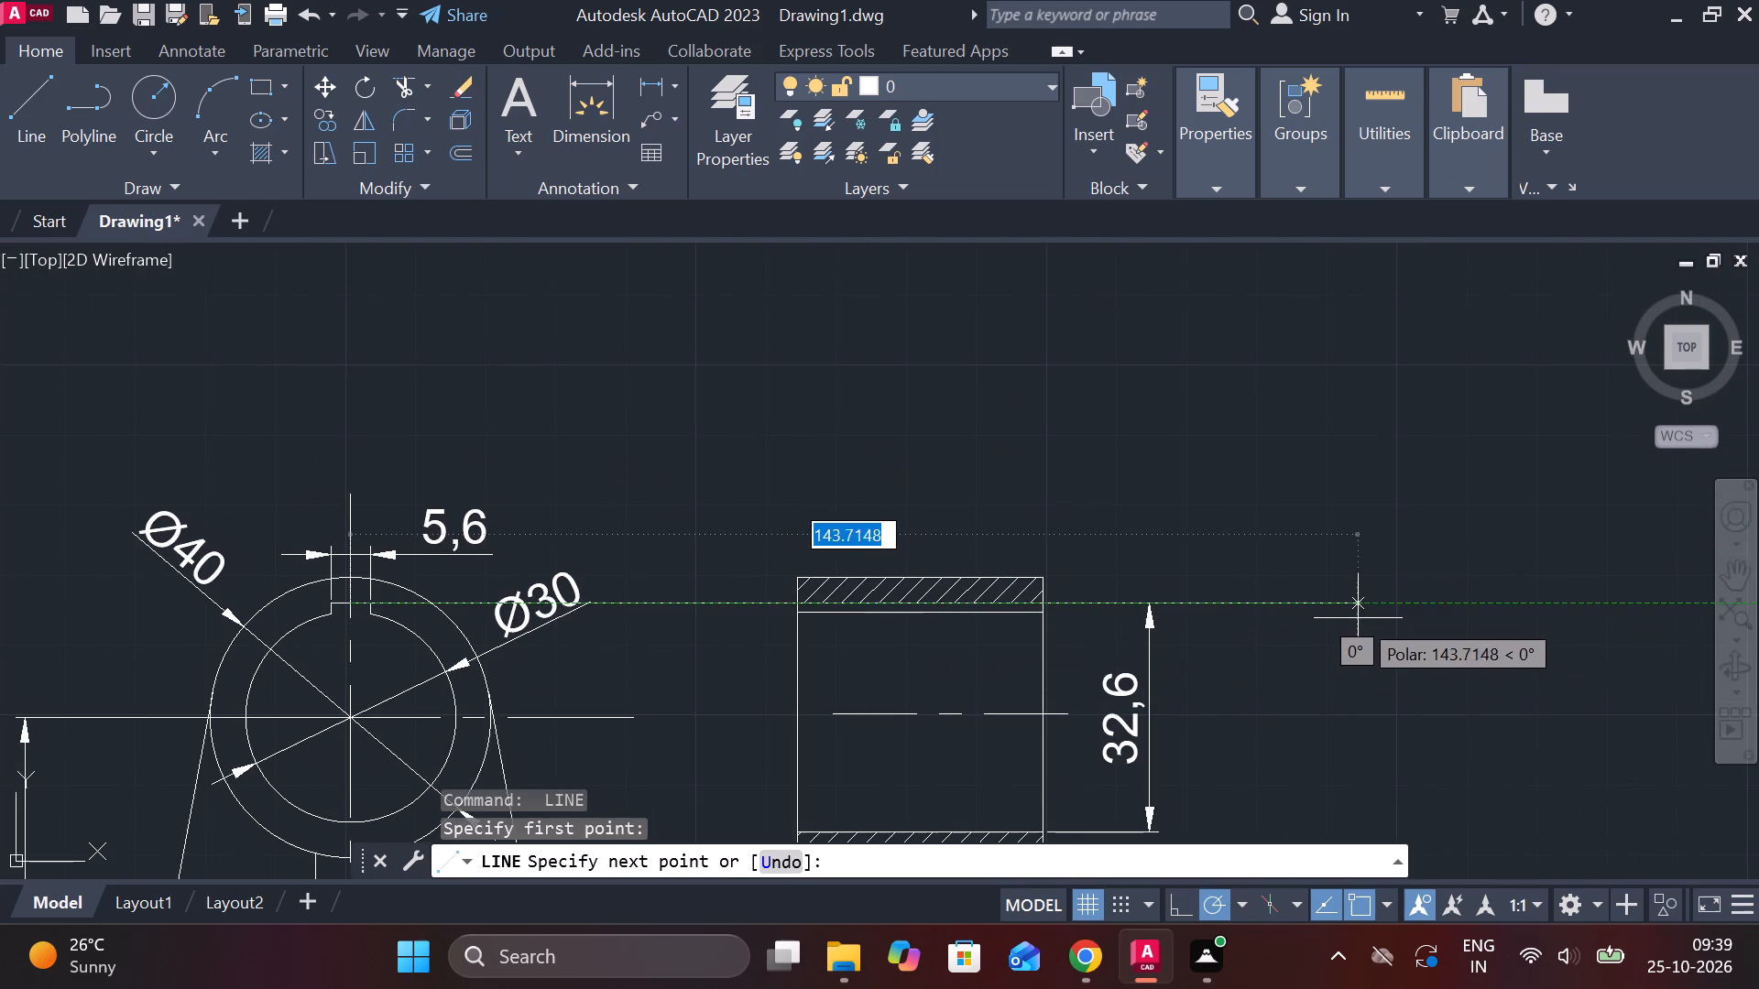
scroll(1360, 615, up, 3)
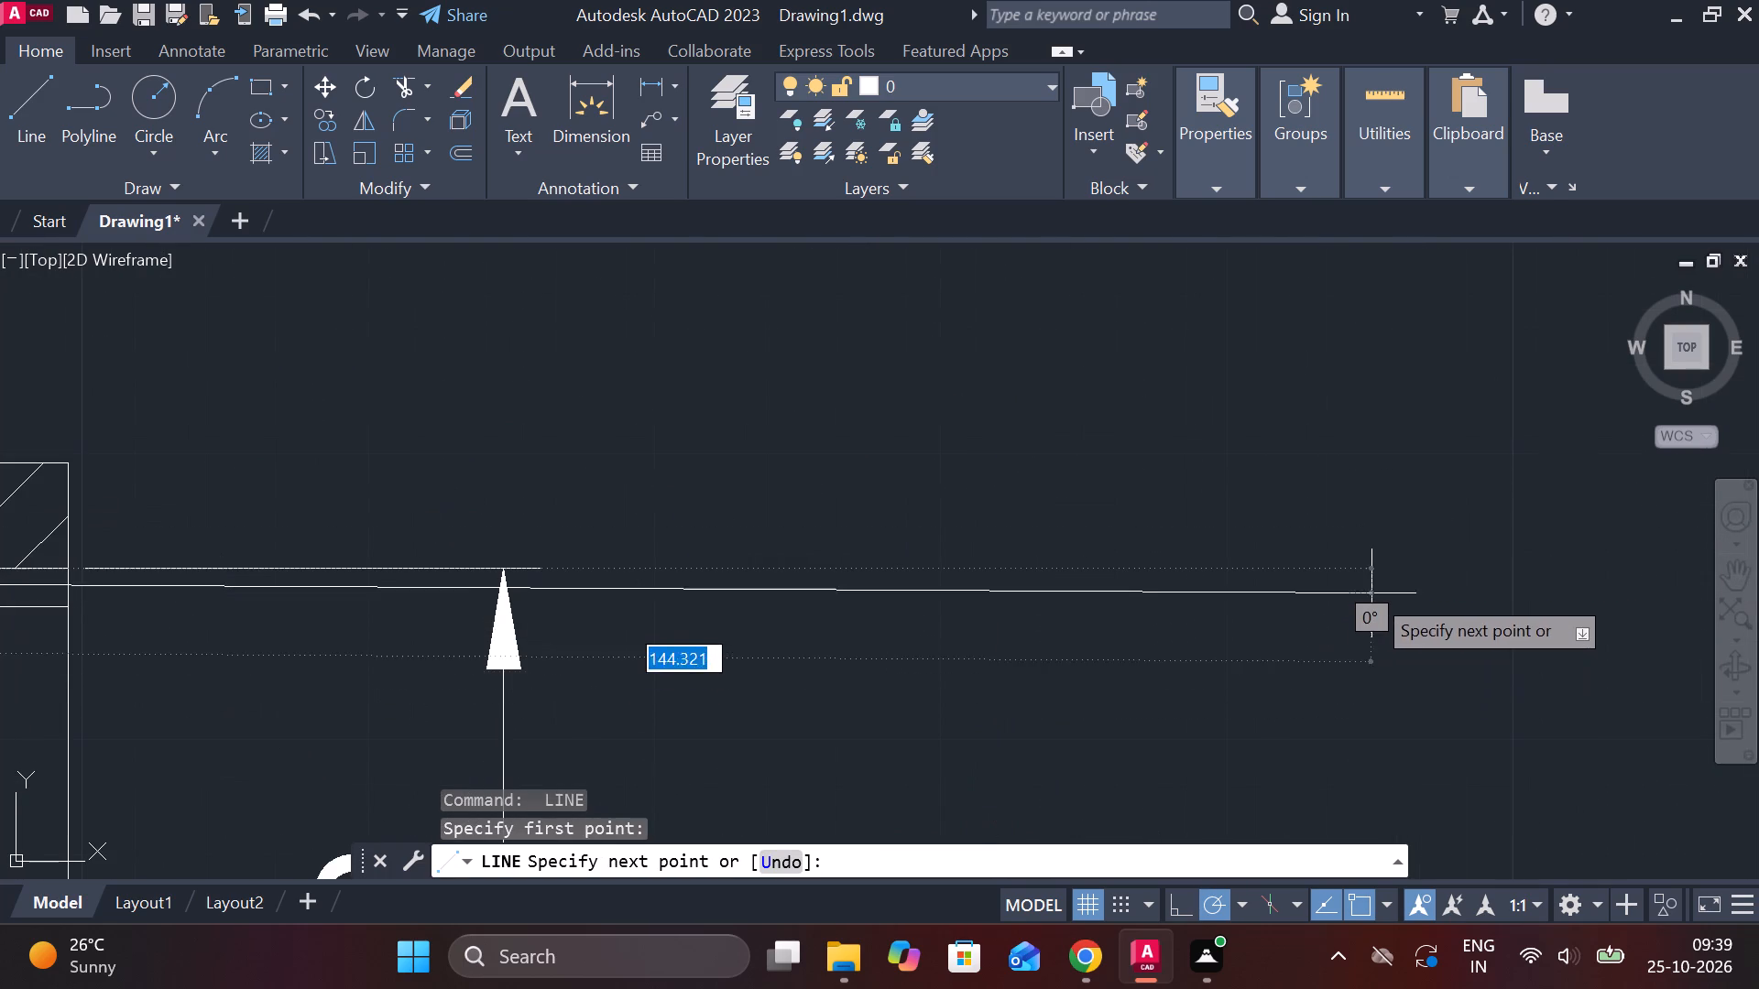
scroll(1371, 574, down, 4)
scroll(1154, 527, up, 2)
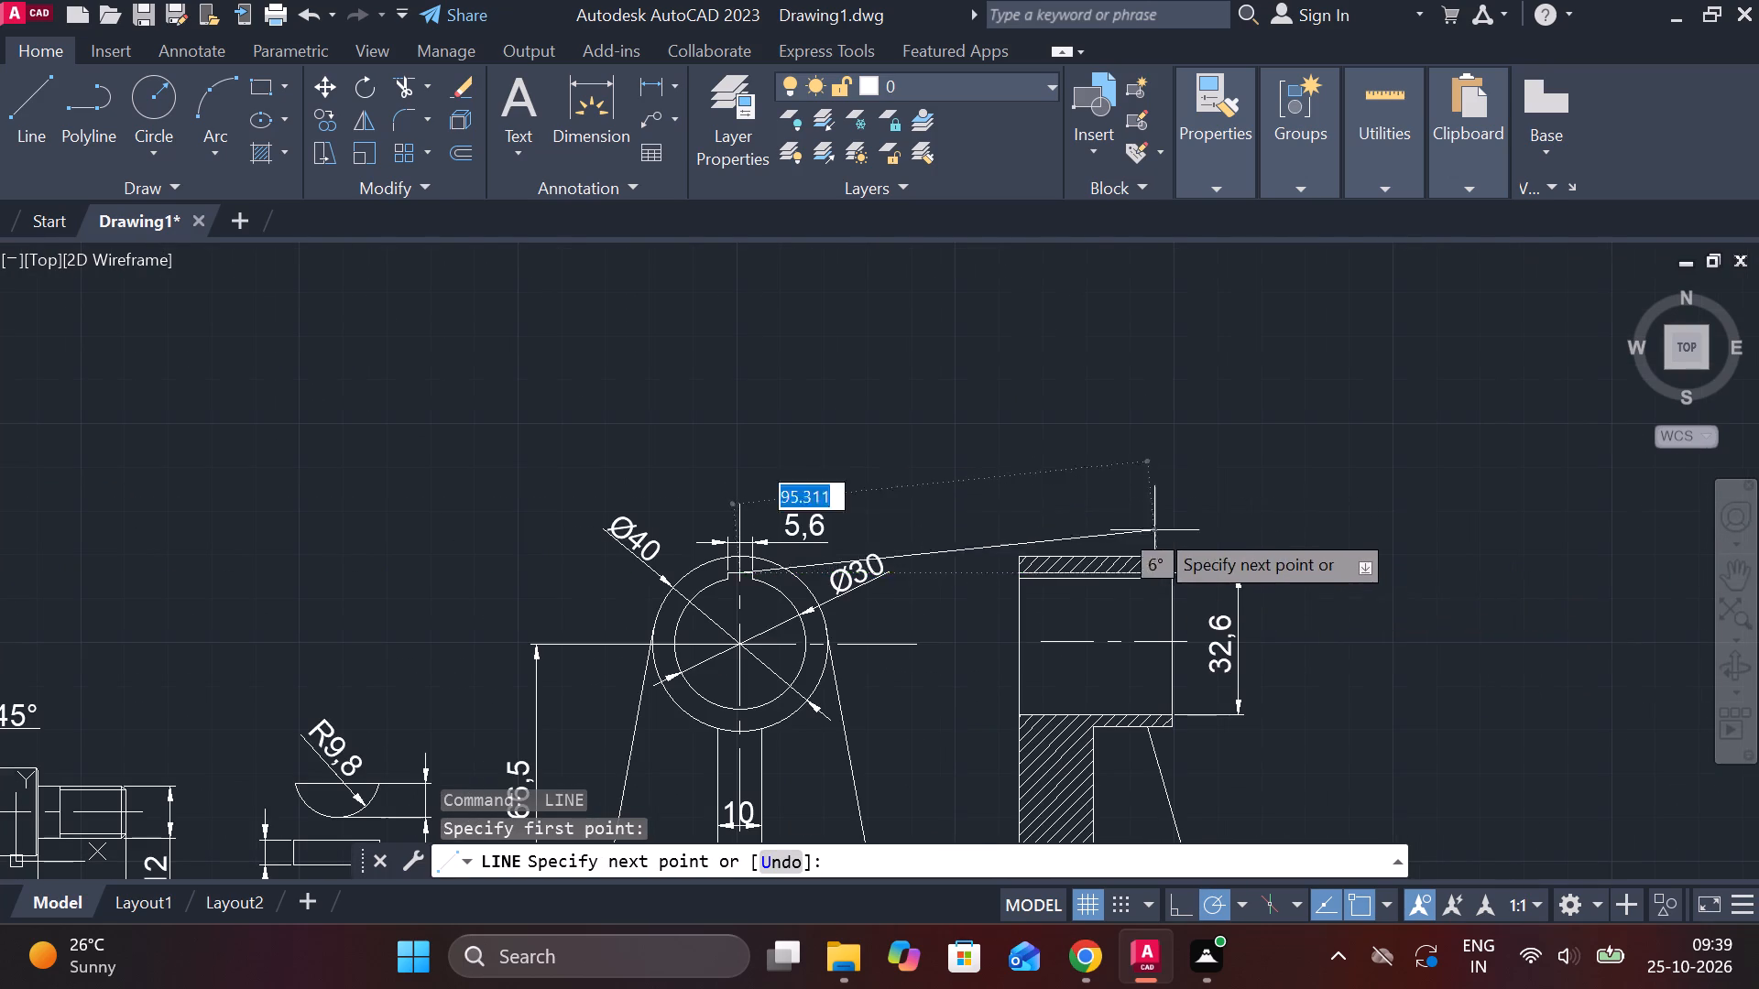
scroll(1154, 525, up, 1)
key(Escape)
Erase the horizontal line just below the upper hatched hub wall in the side view.
click(1089, 738)
text(e)
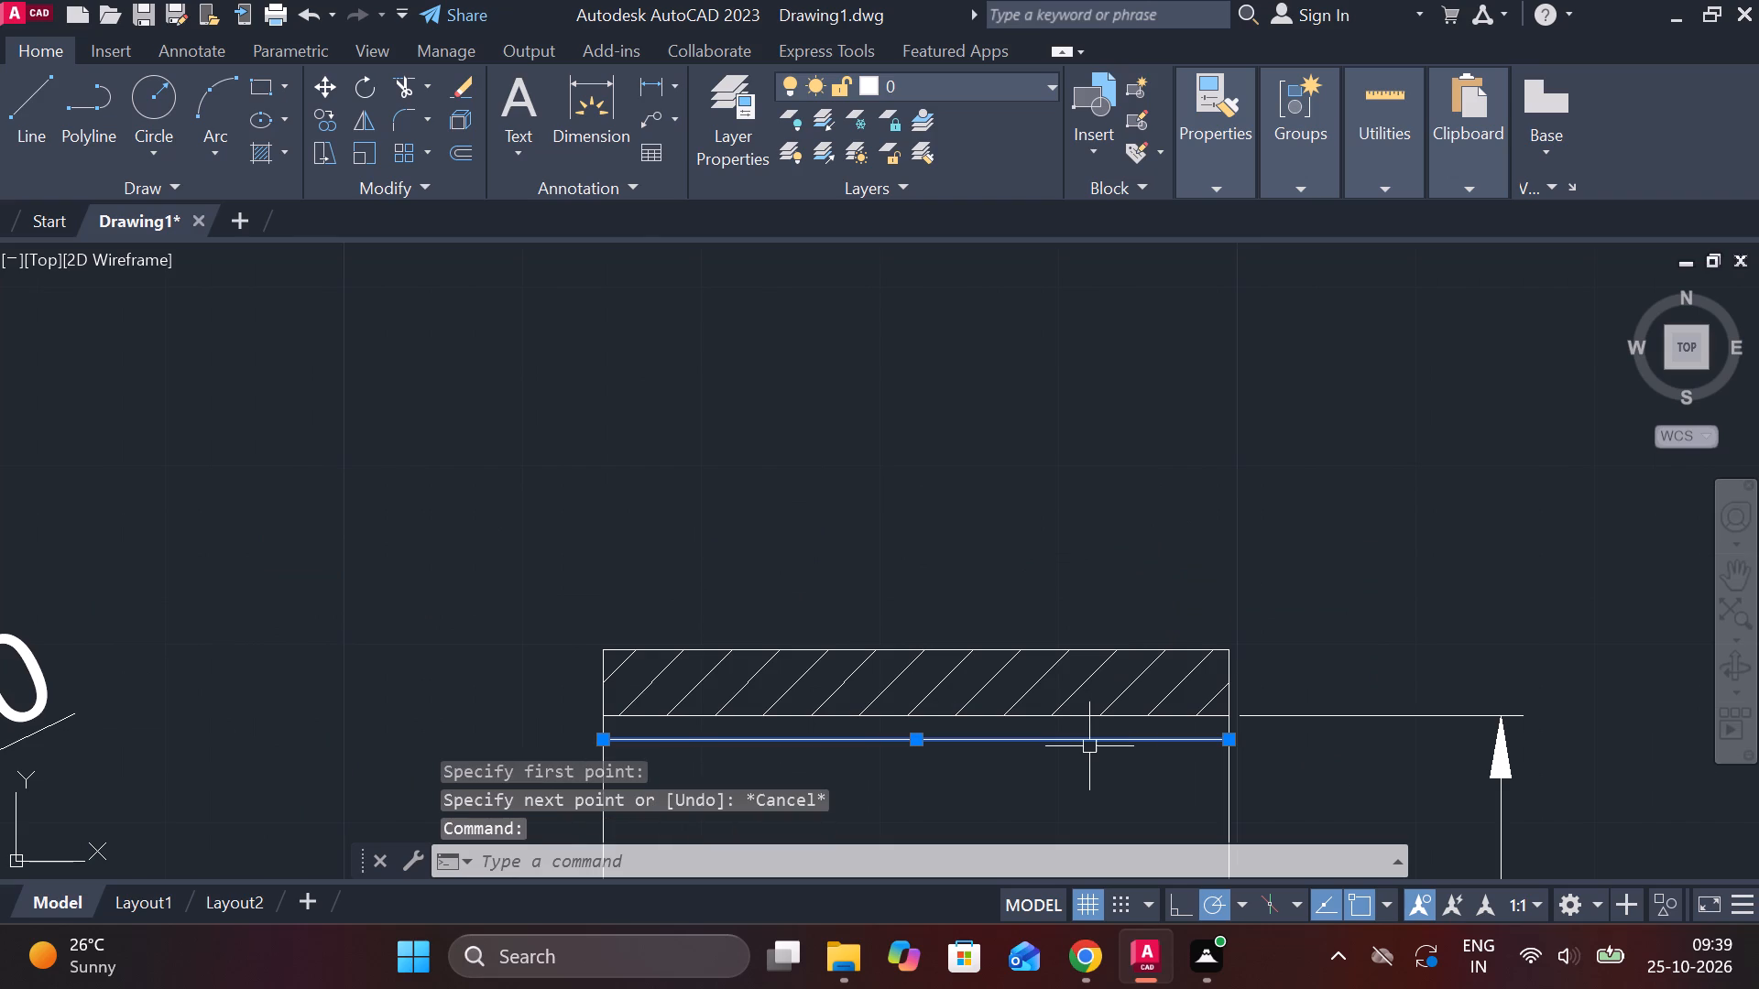
key(space)
Draw a horizontal line from the front view keyway's lower corner across to just beyond the side view hub's far edge.
scroll(1089, 747, down, 3)
key(l)
key(Return)
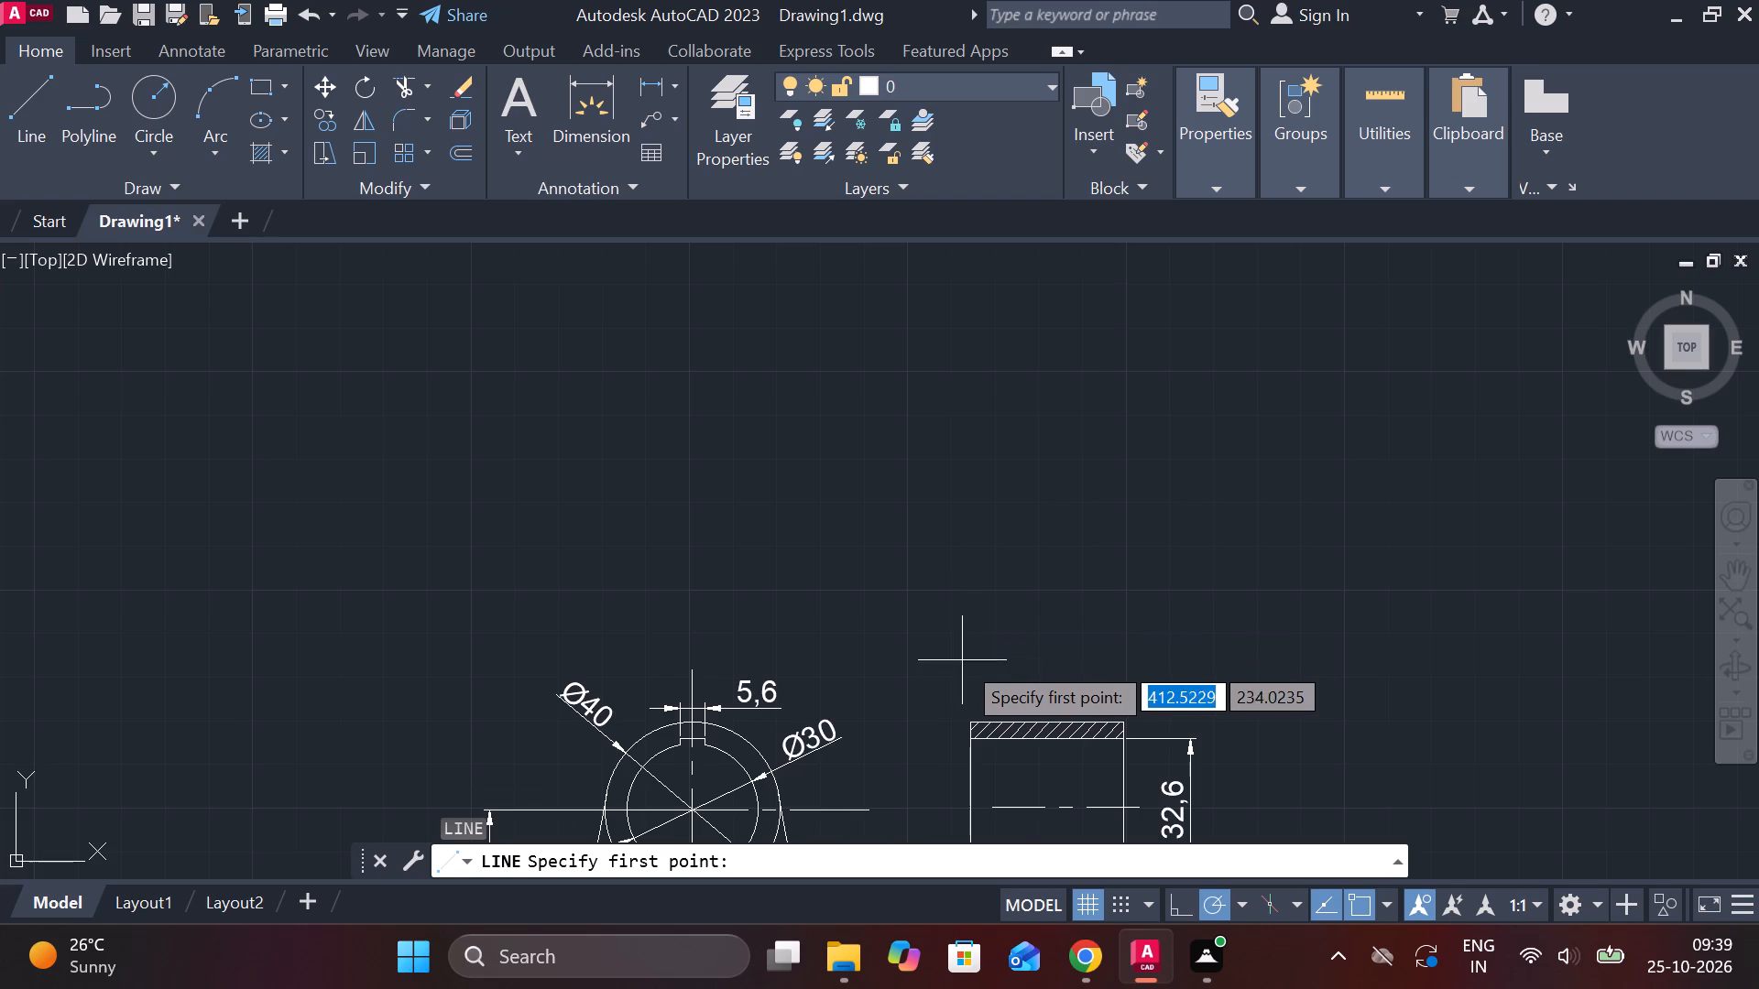
middle_drag(962, 661, 991, 426)
scroll(774, 421, up, 2)
middle_drag(783, 475, 918, 266)
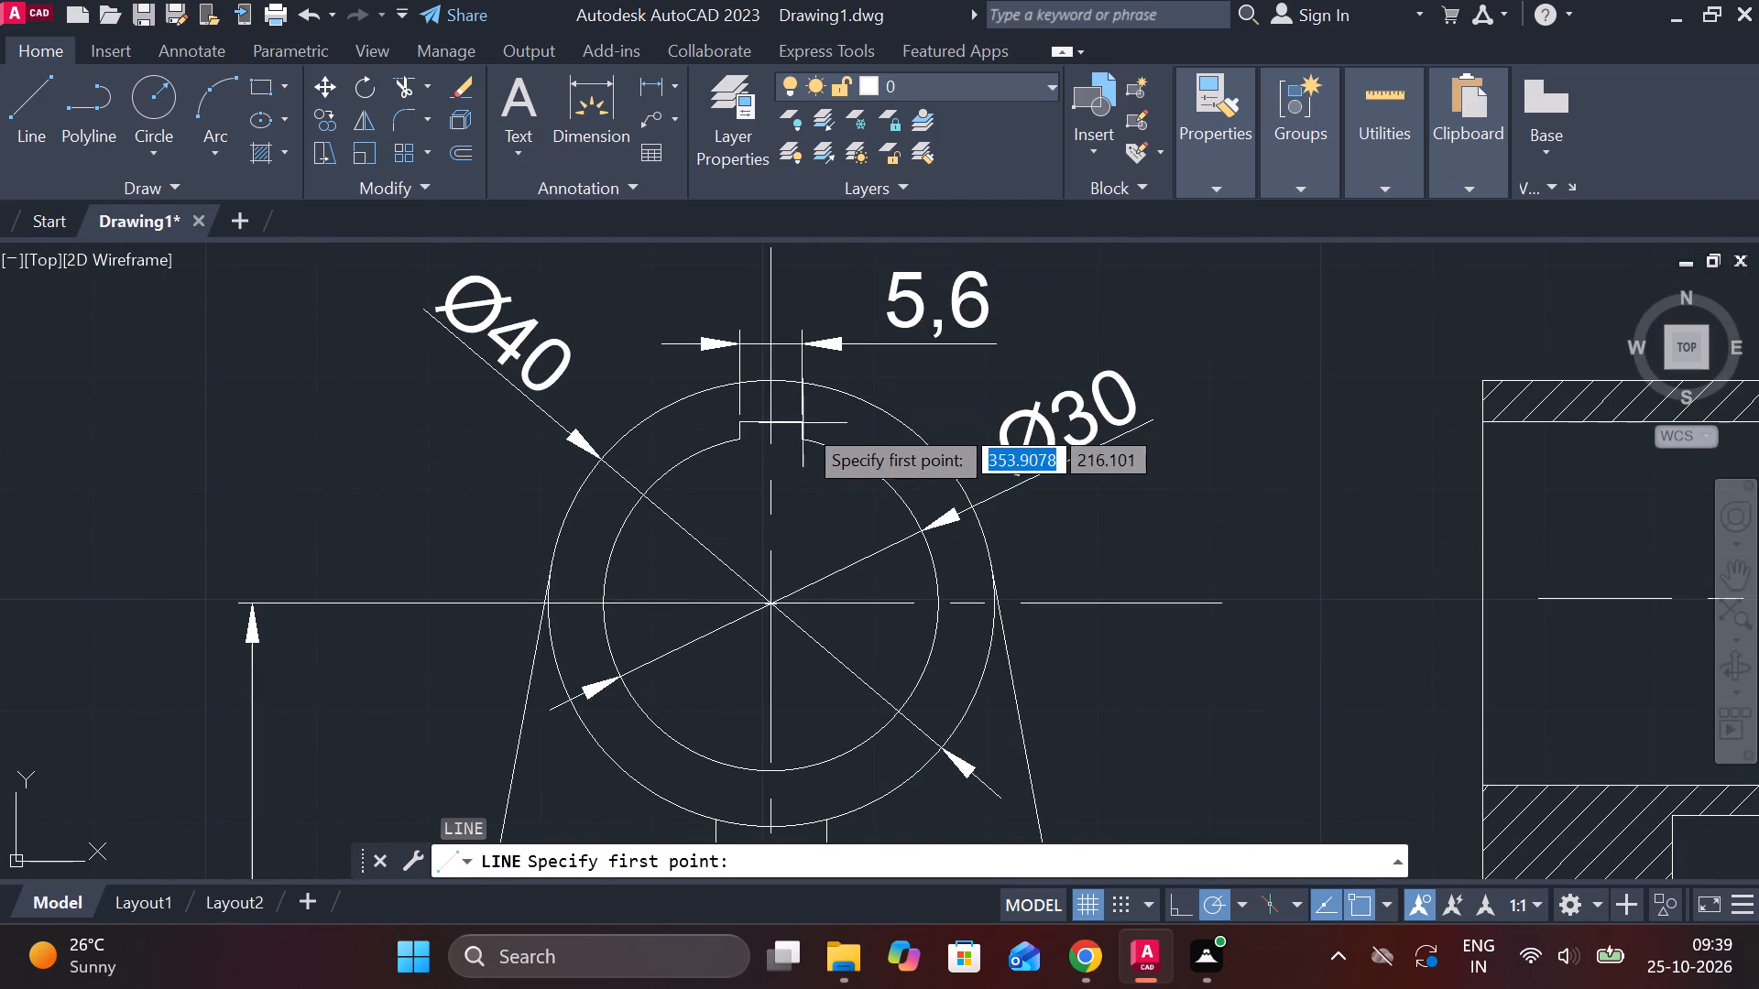
scroll(793, 441, up, 3)
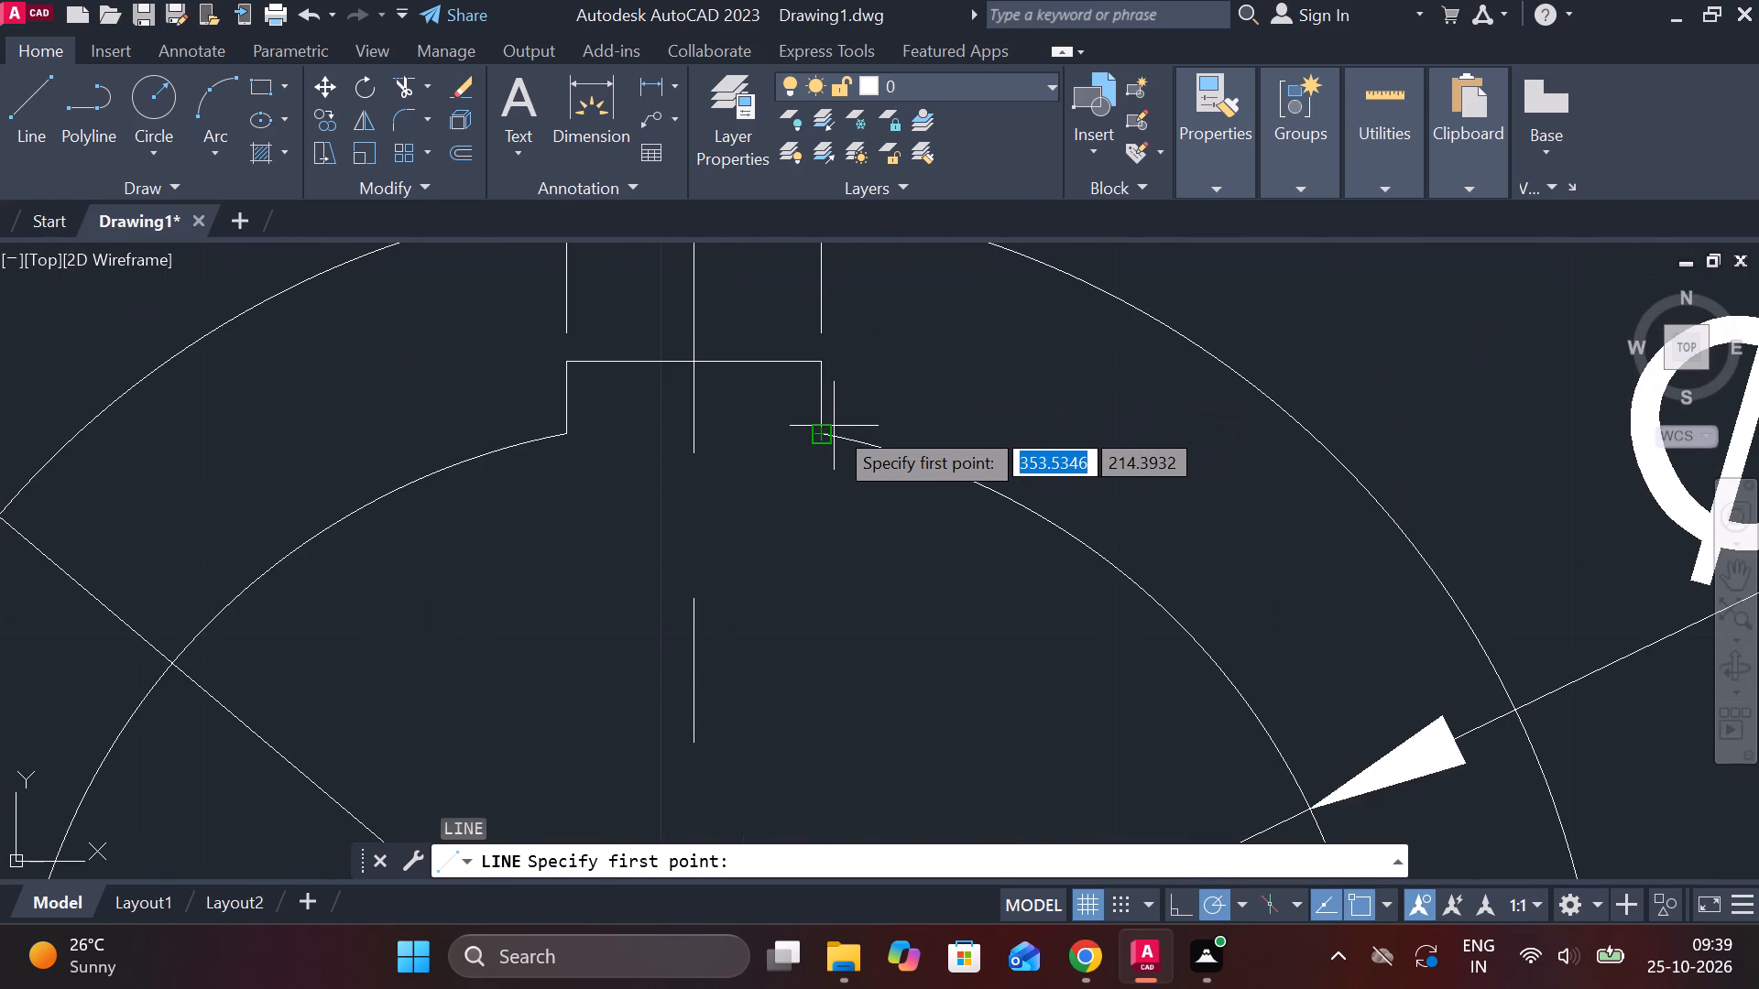
click(834, 426)
scroll(837, 423, down, 3)
middle_drag(916, 438, 506, 420)
middle_drag(1164, 374, 1065, 425)
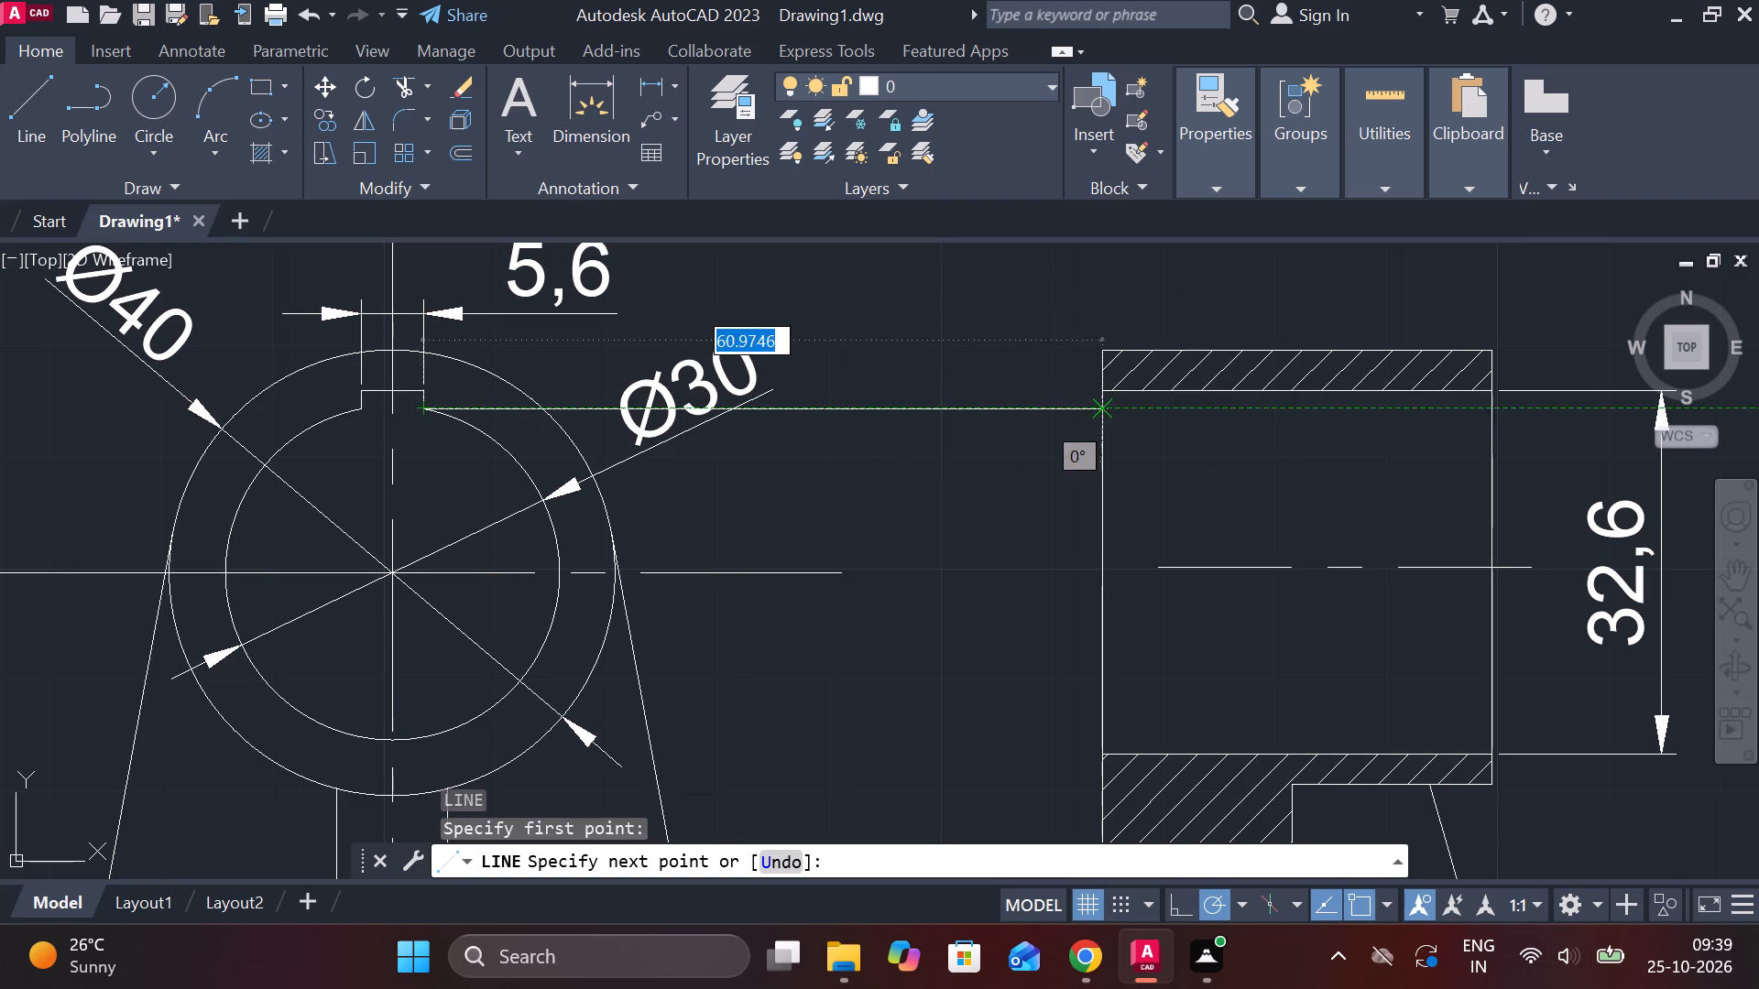
middle_drag(1065, 425, 1027, 427)
middle_drag(1192, 453, 1043, 429)
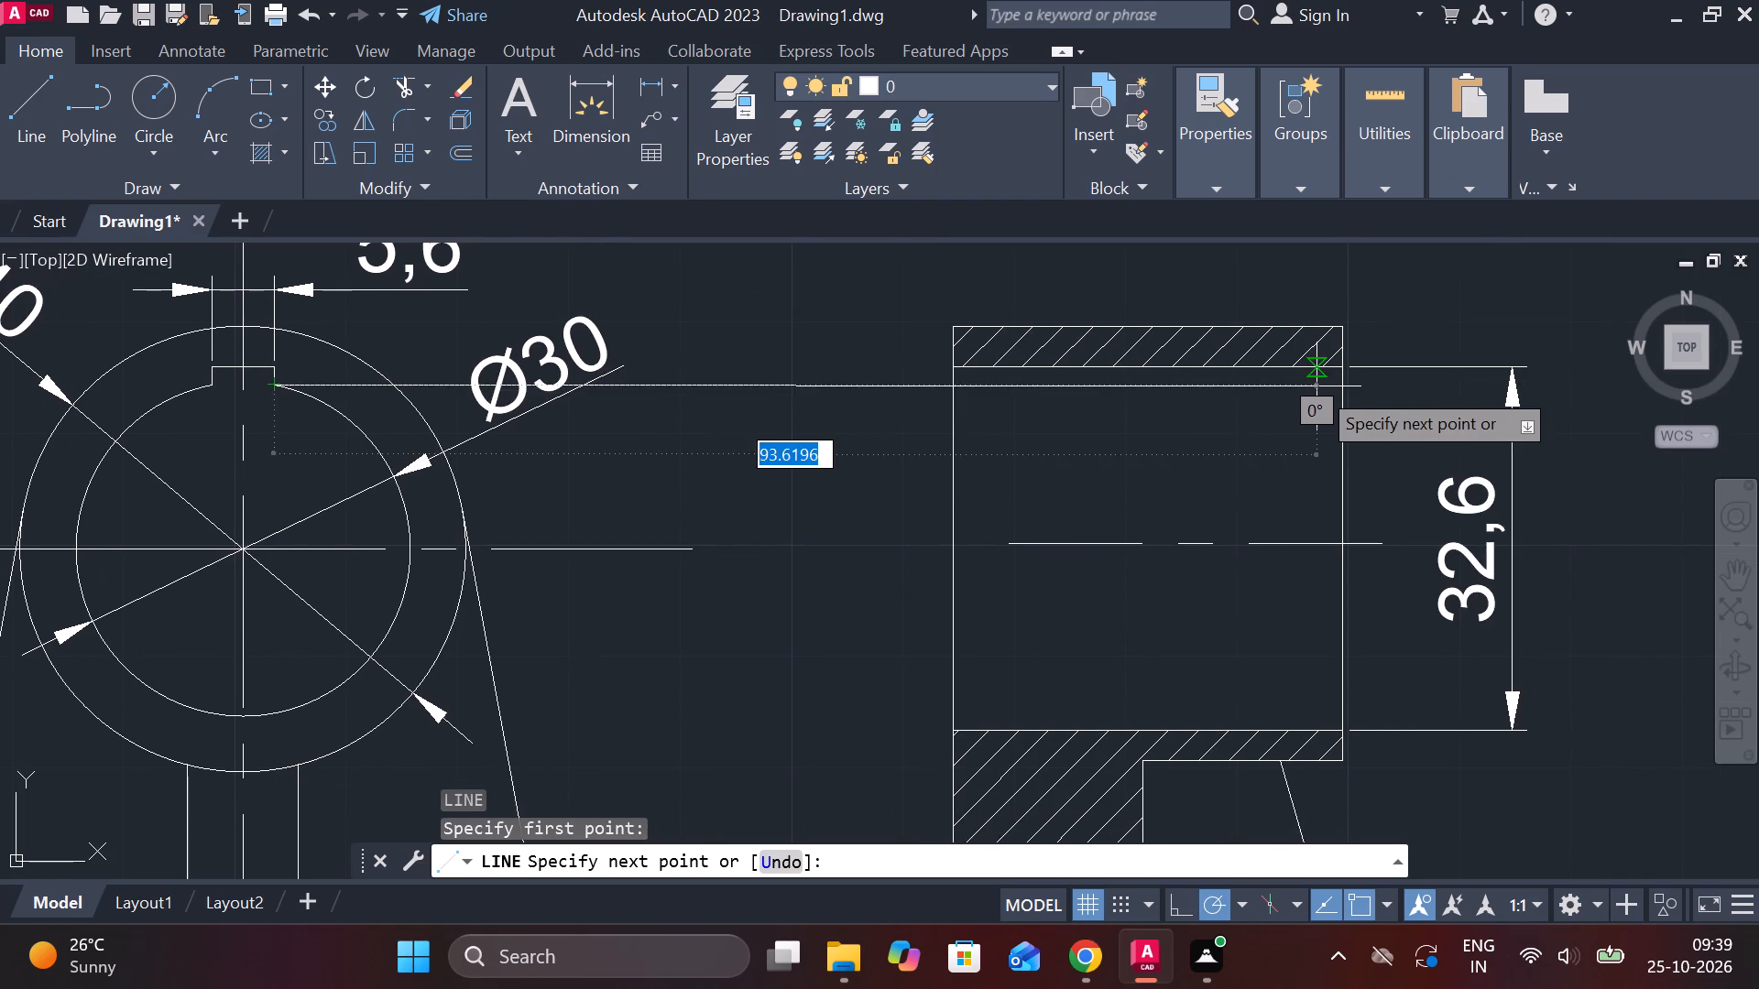
scroll(1317, 386, up, 2)
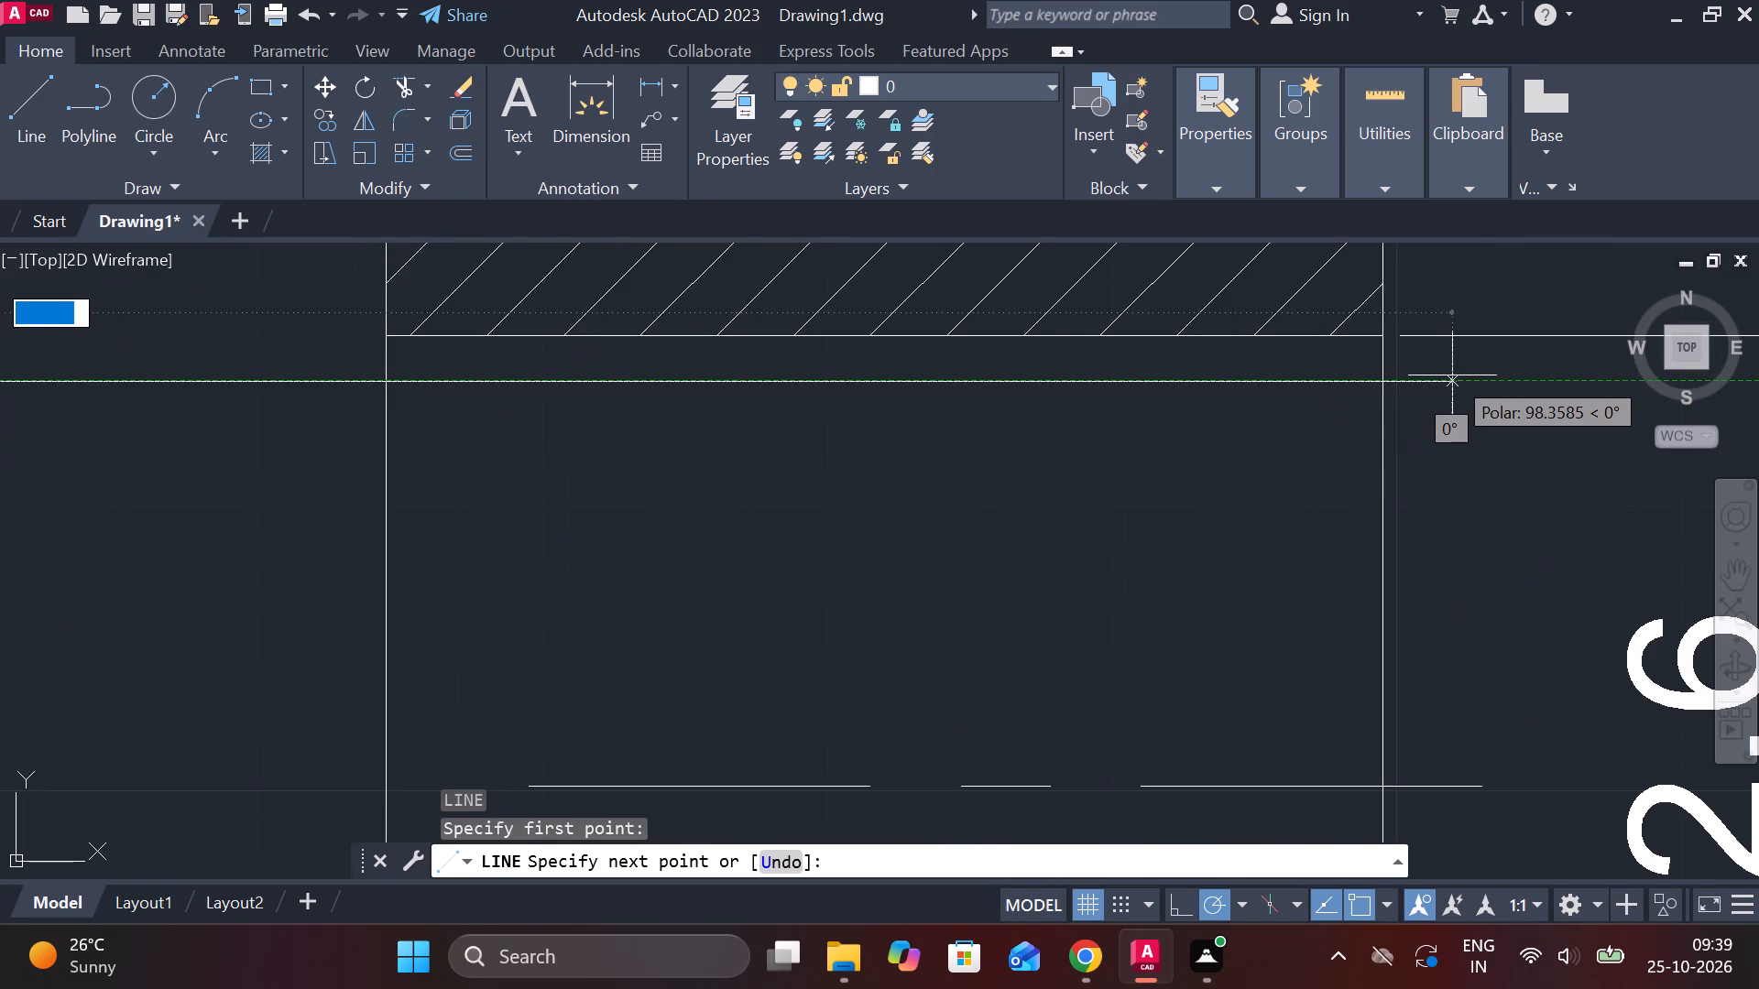
scroll(1452, 375, down, 1)
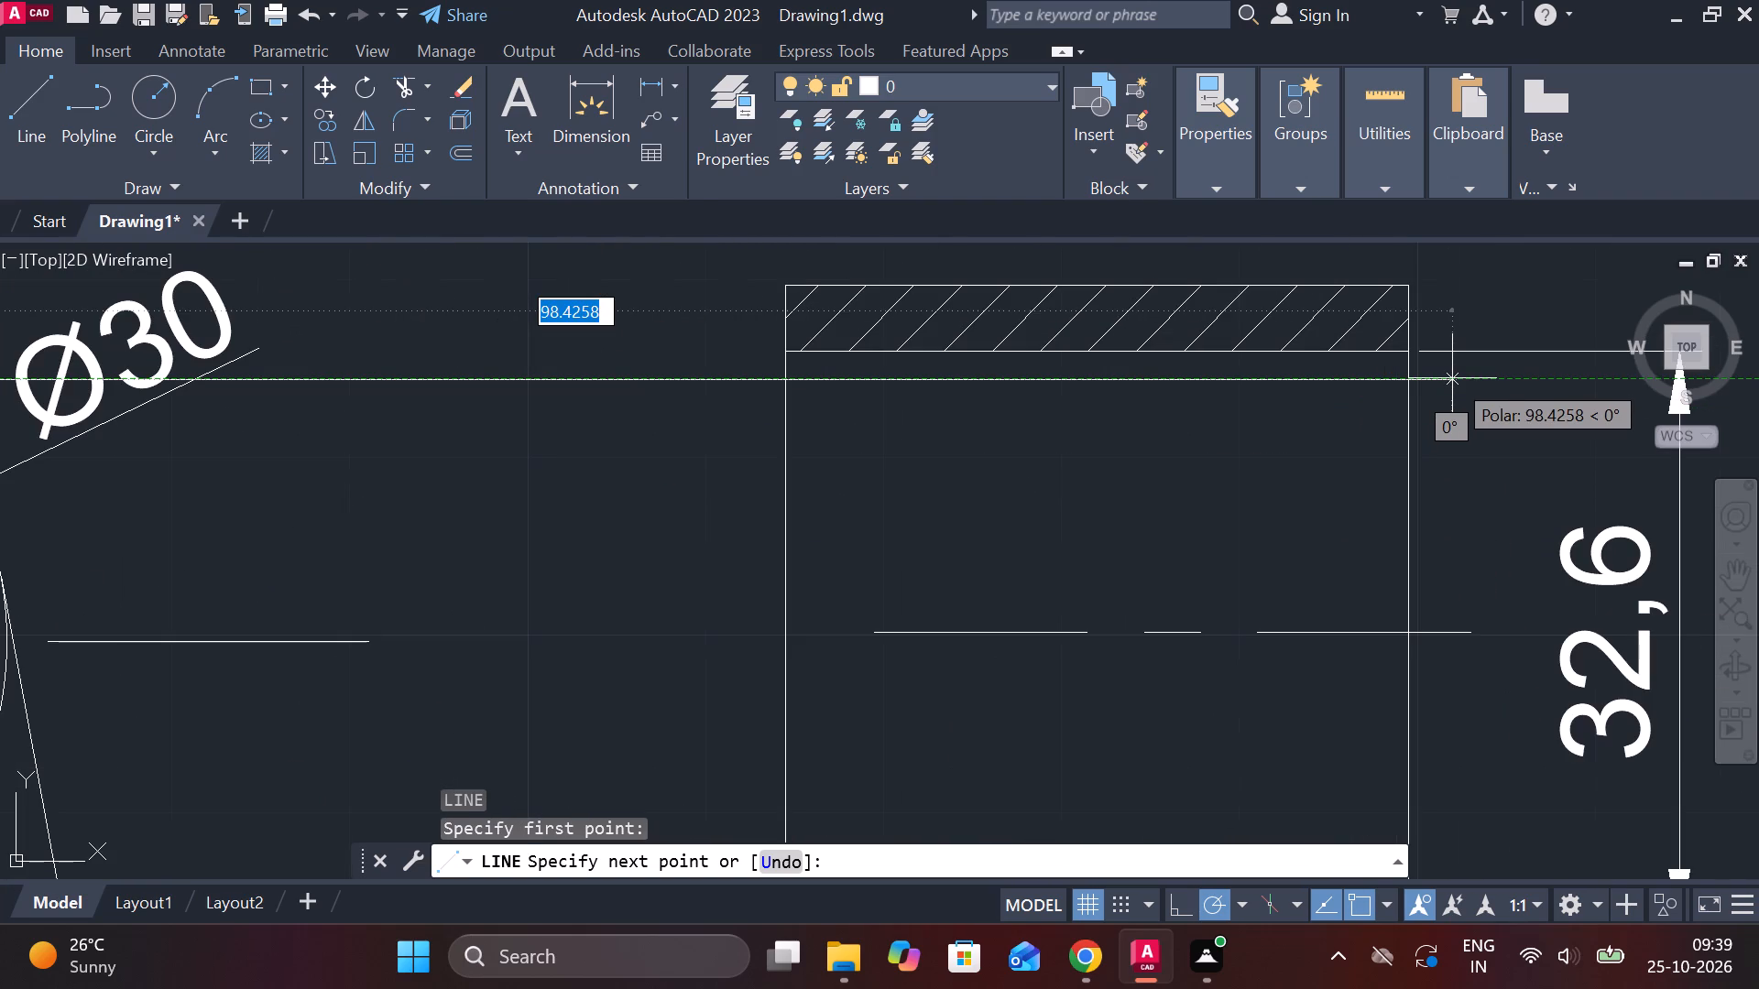
scroll(1452, 378, down, 3)
scroll(1454, 398, up, 3)
middle_drag(1474, 317, 1467, 390)
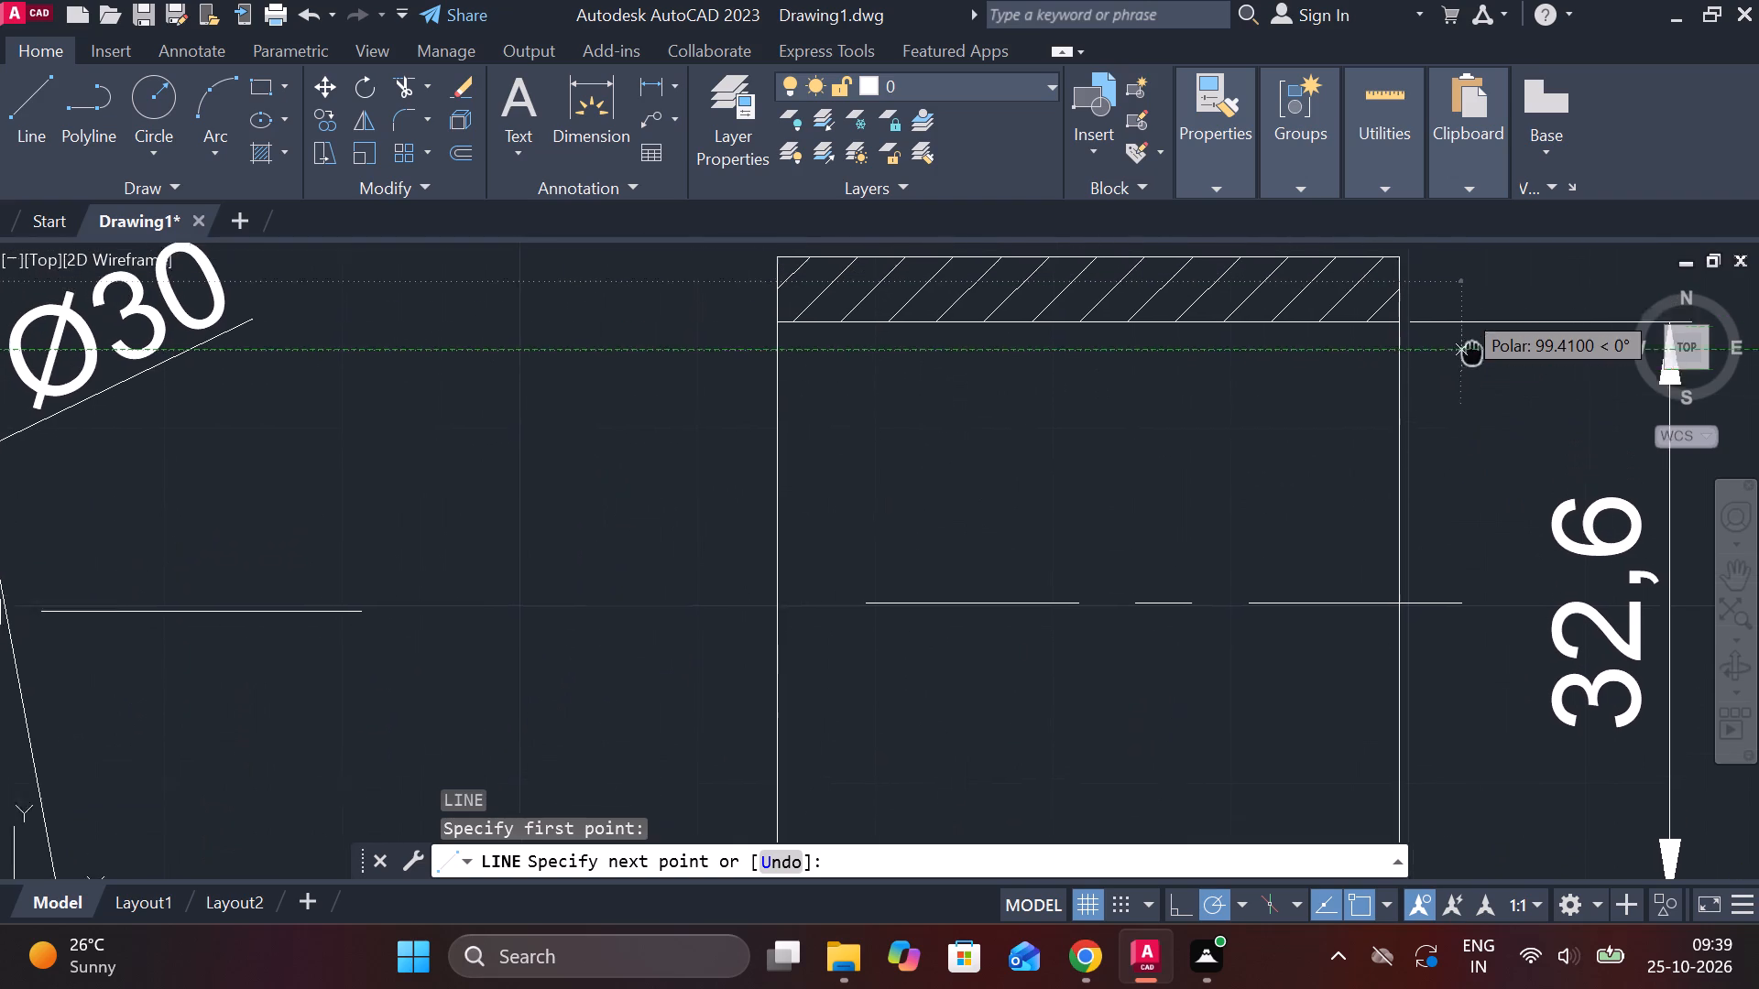
middle_drag(1467, 390, 1455, 405)
click(1452, 405)
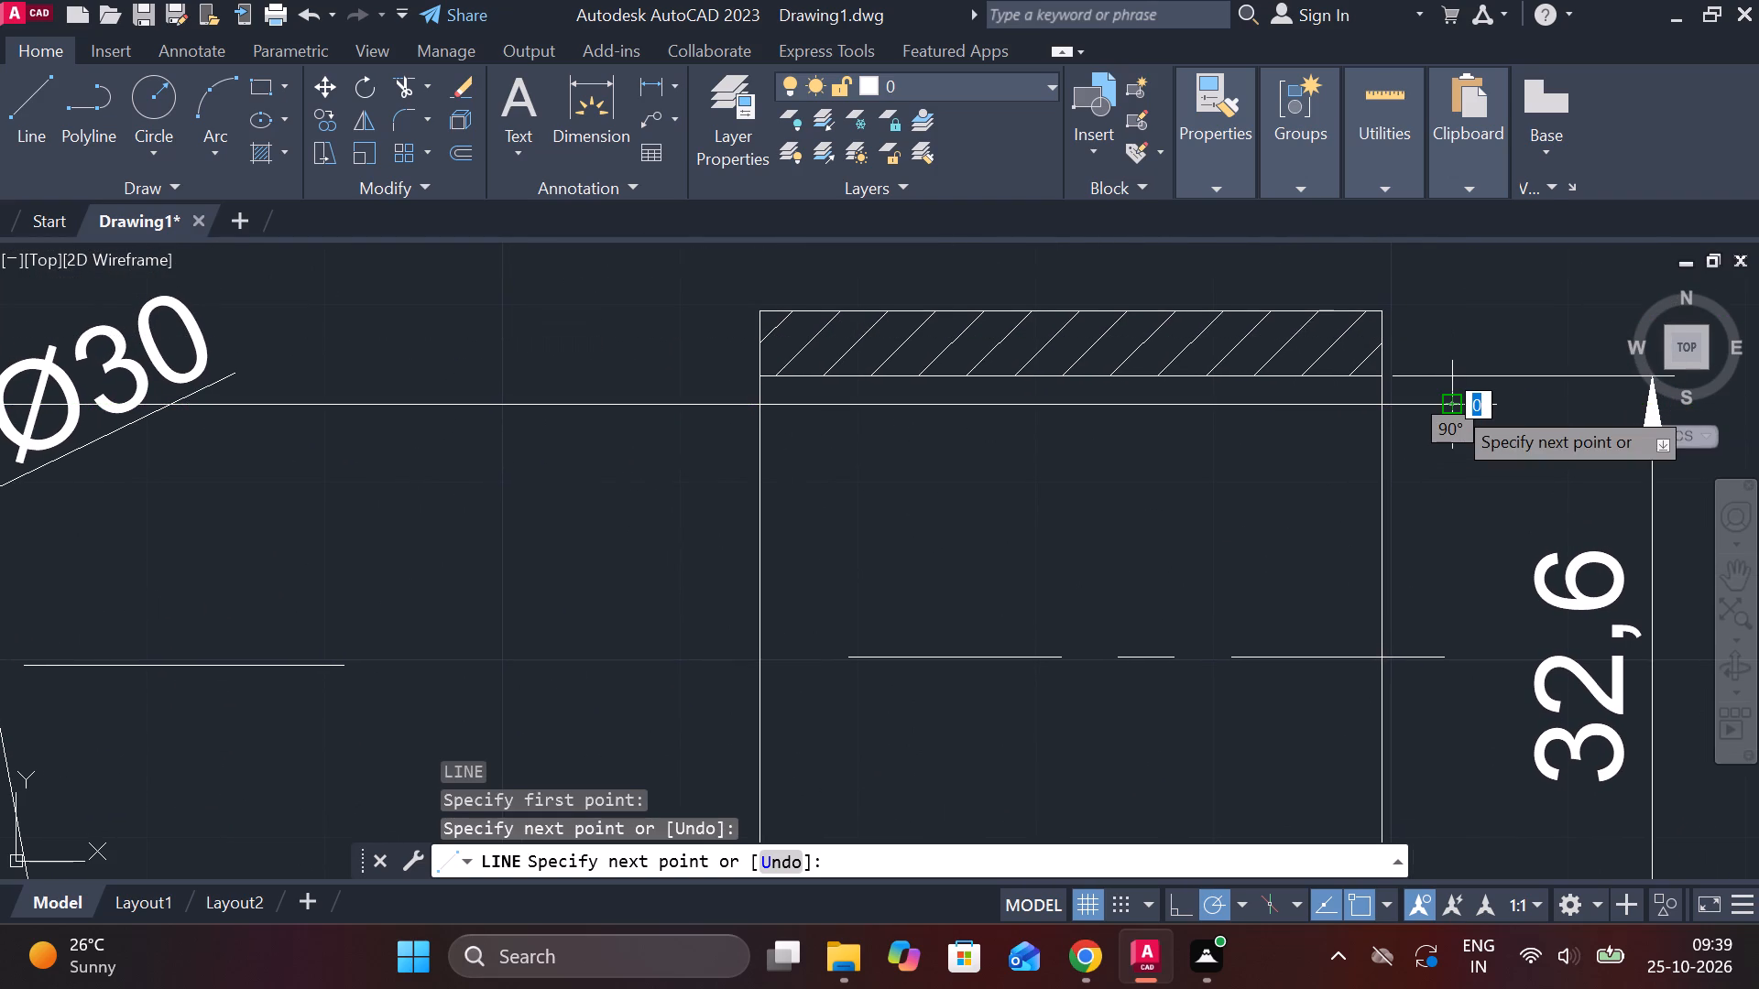
key(grave)
key(Escape)
key(Escape)
Trim the projected keyway line at both ends so it remains only between the side view hub's two vertical edges.
text(tr)
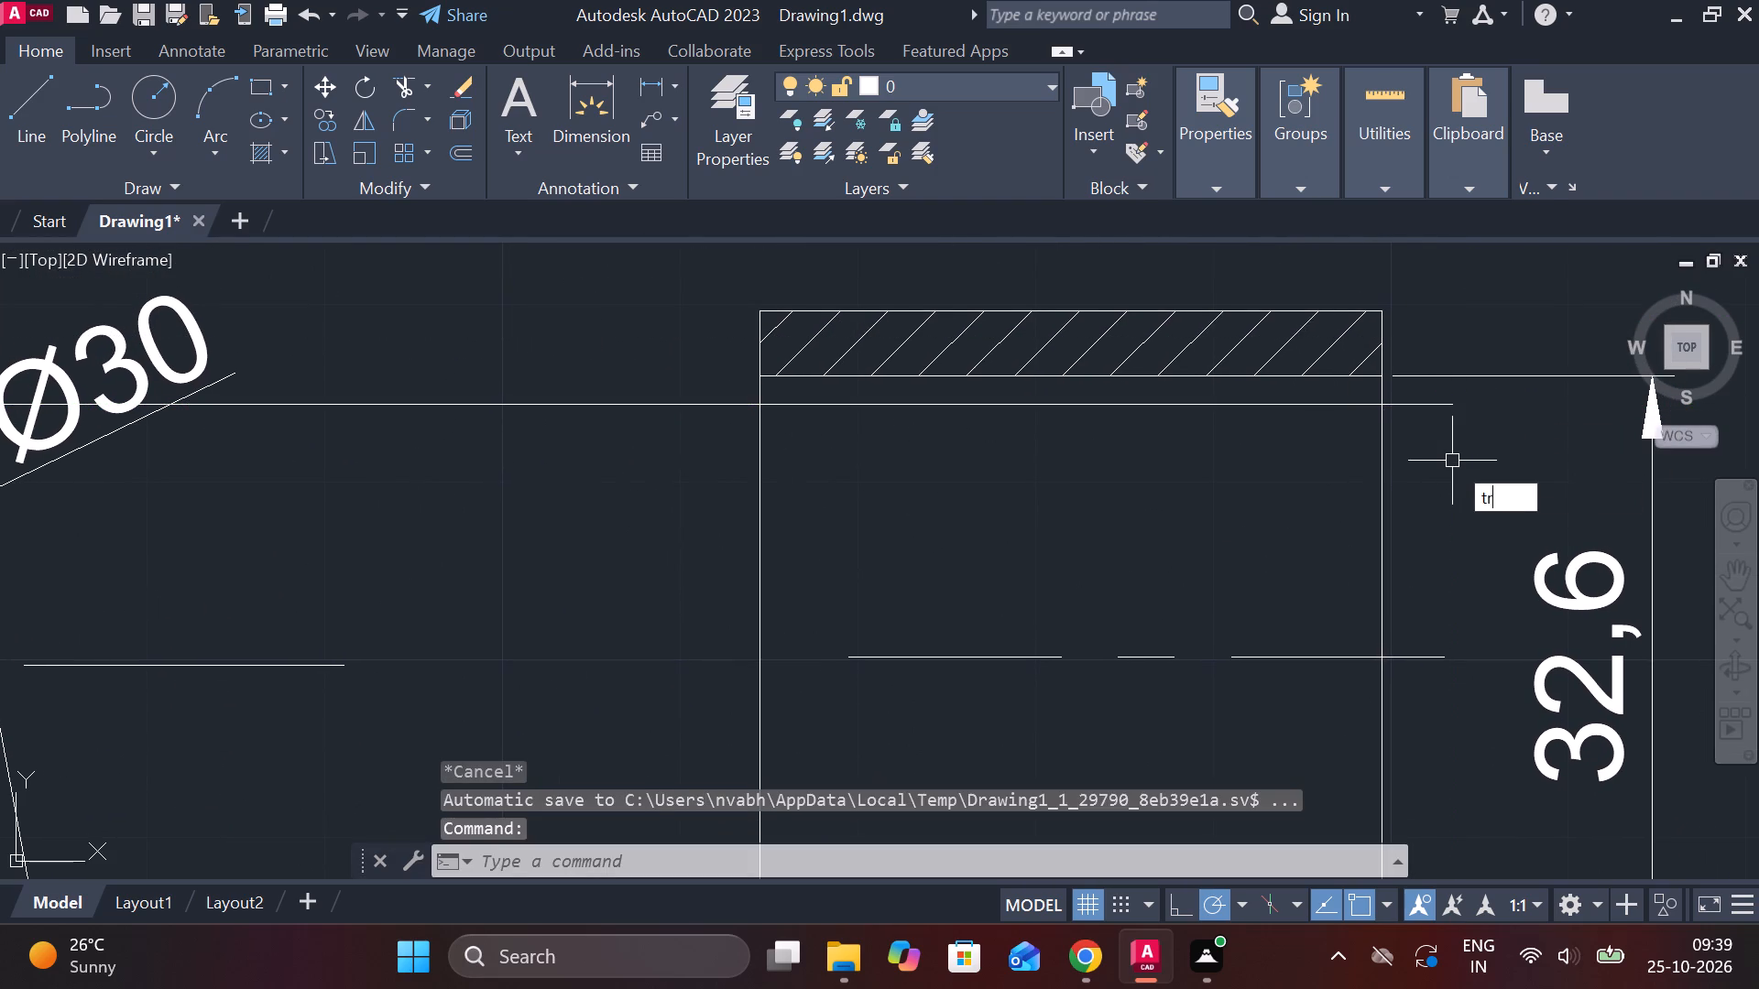
key(space)
click(1431, 407)
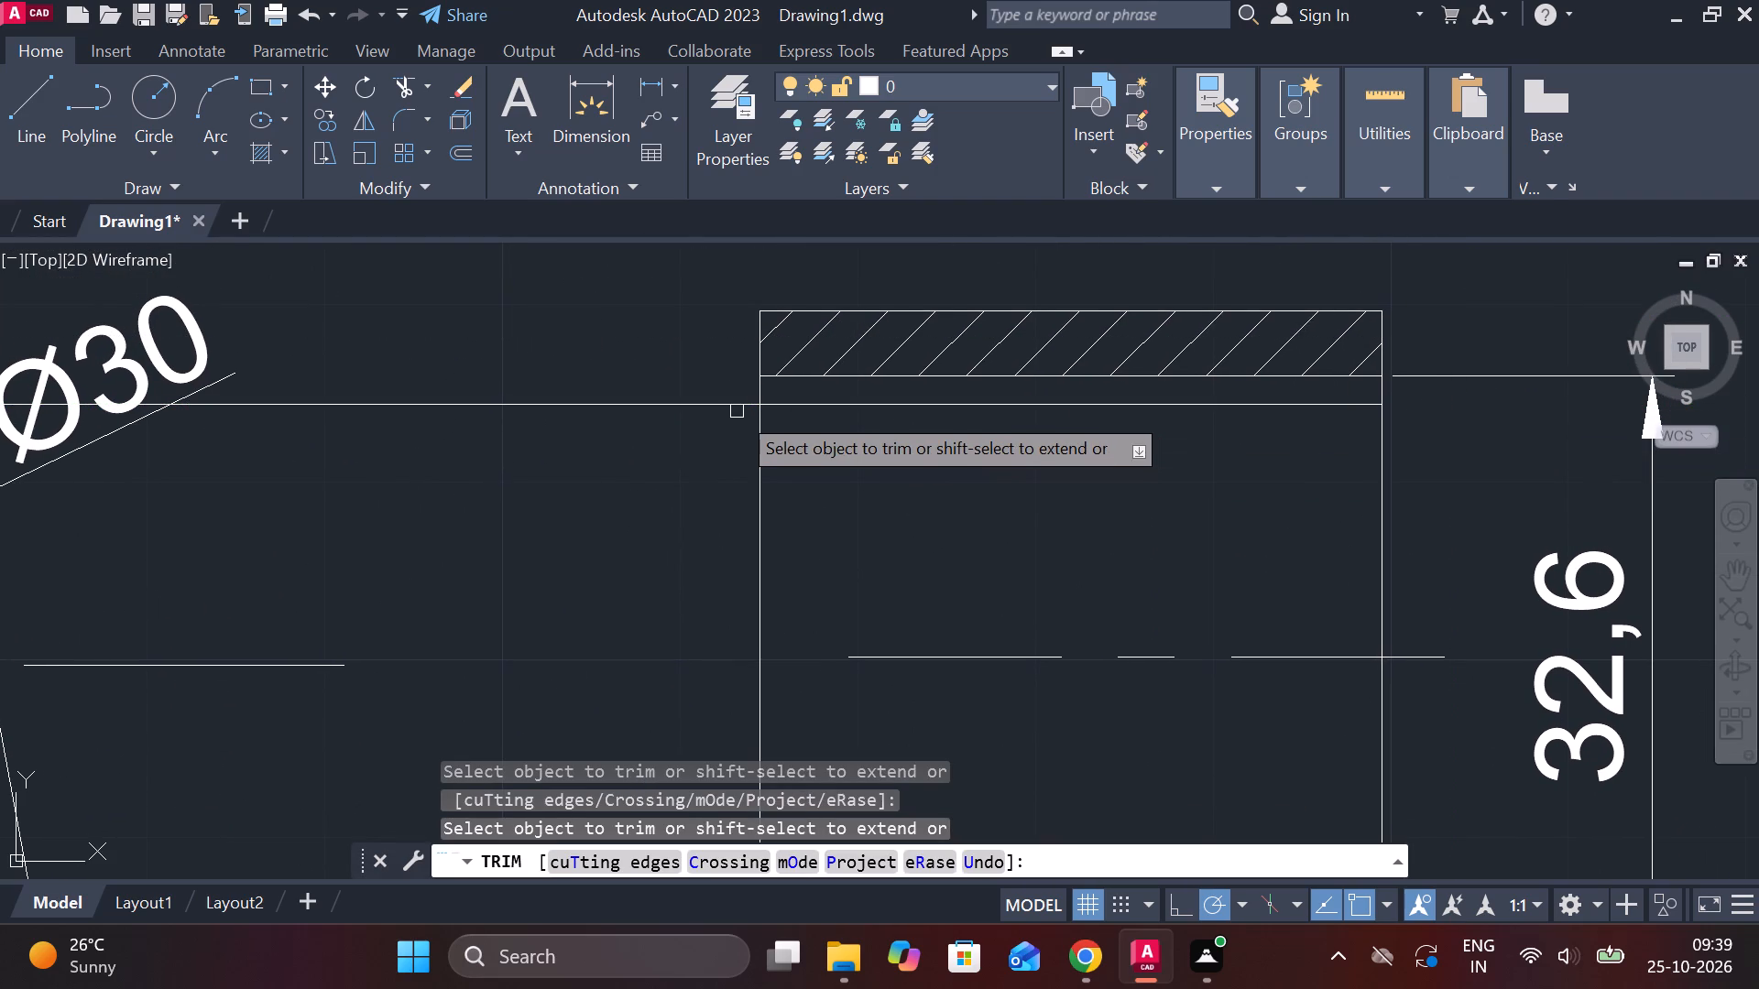
click(735, 406)
scroll(735, 406, down, 3)
middle_drag(652, 434, 1040, 424)
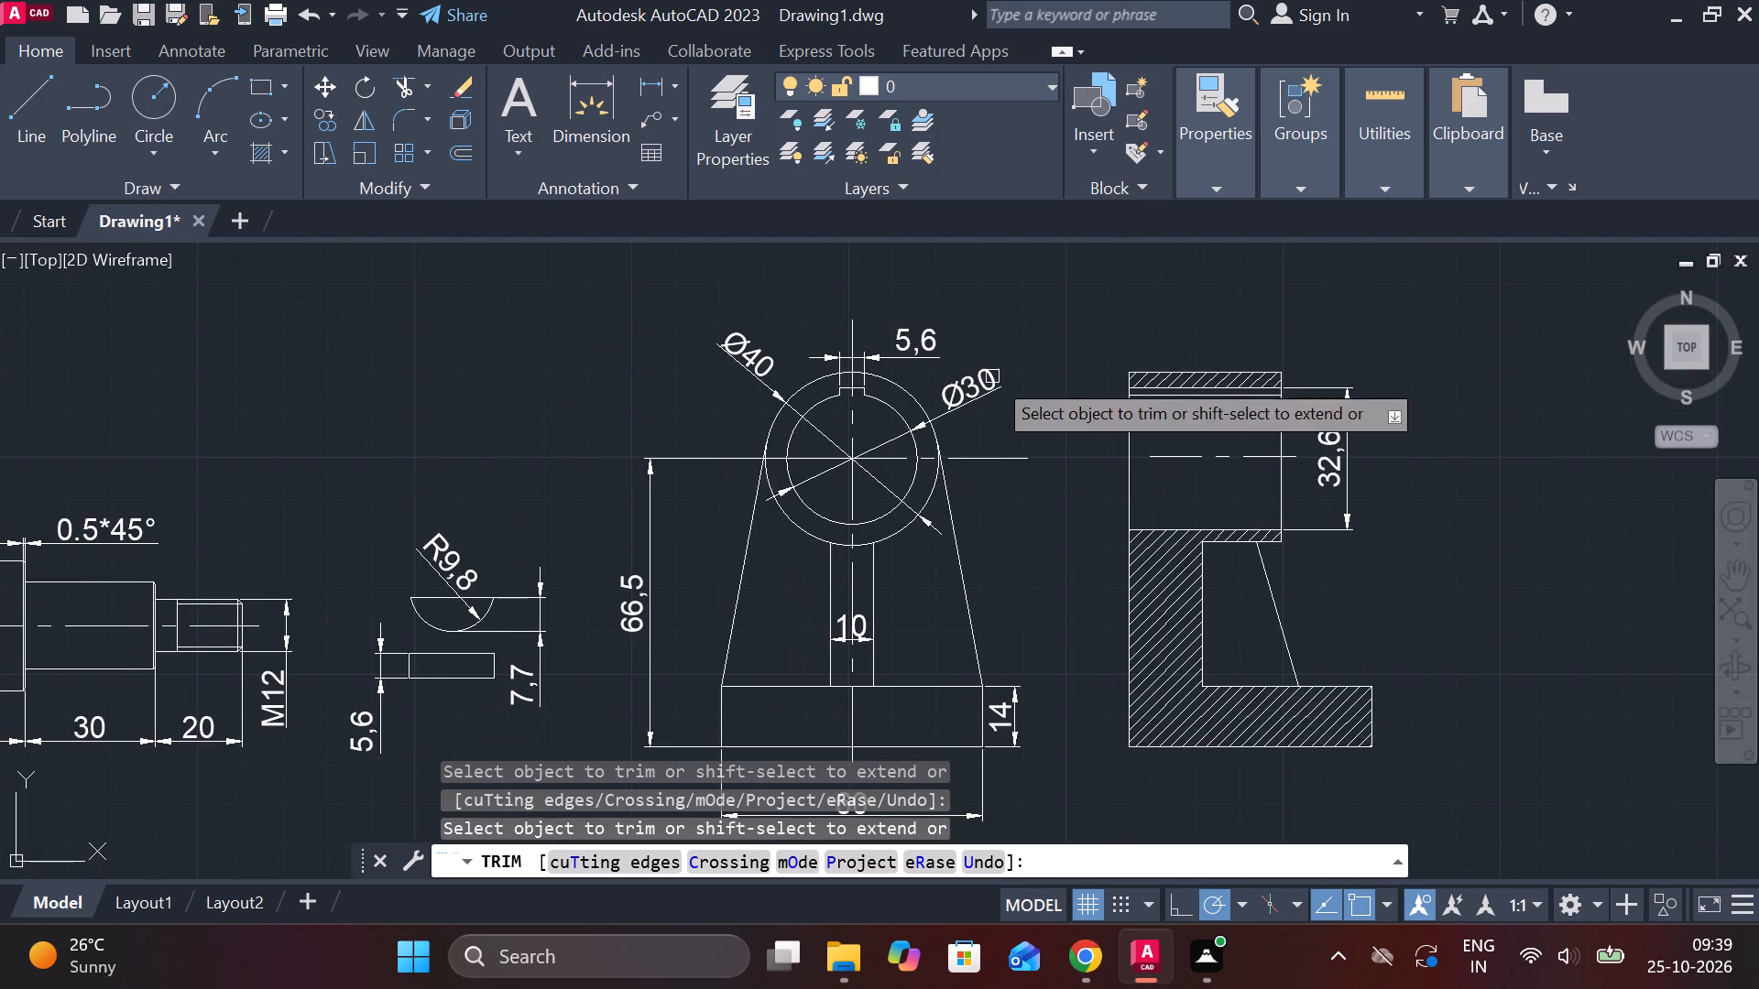
scroll(946, 372, up, 2)
scroll(1091, 353, down, 3)
scroll(1277, 576, up, 1)
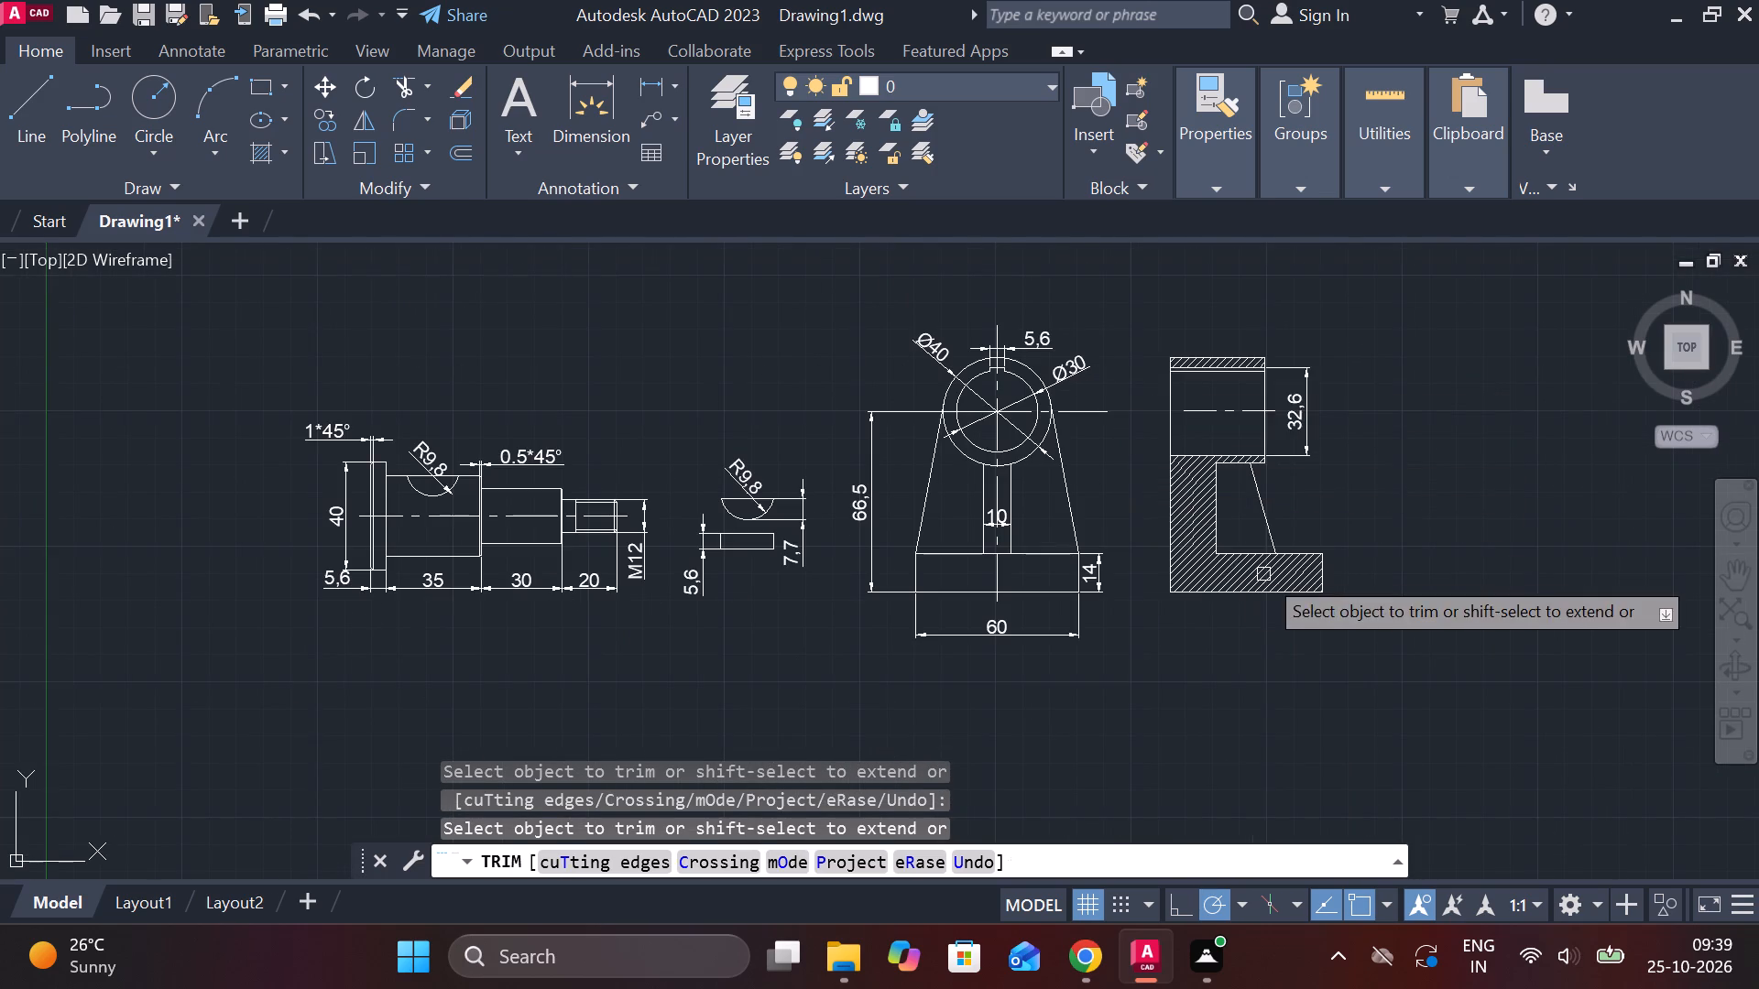
scroll(1381, 633, up, 1)
scroll(1381, 633, down, 1)
key(Escape)
Copy the entire side section view with its dimension to the empty area beside the undimensioned shaft and key.
scroll(1379, 627, down, 1)
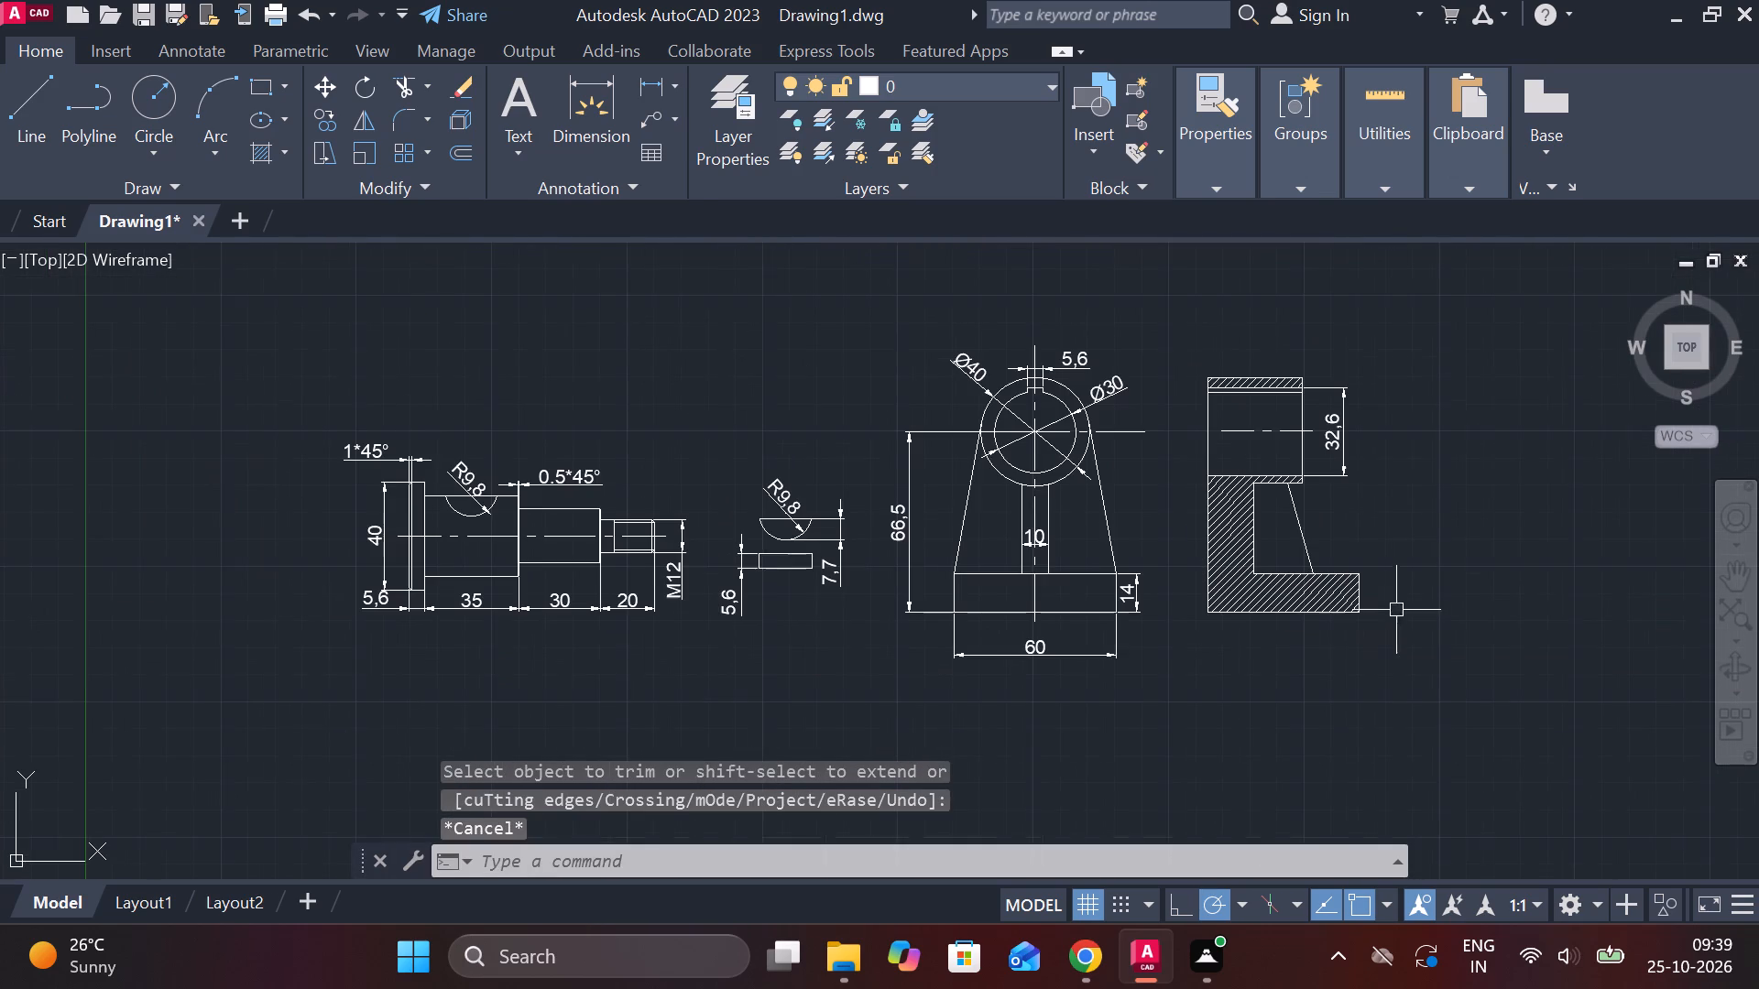
middle_drag(1422, 459, 1307, 489)
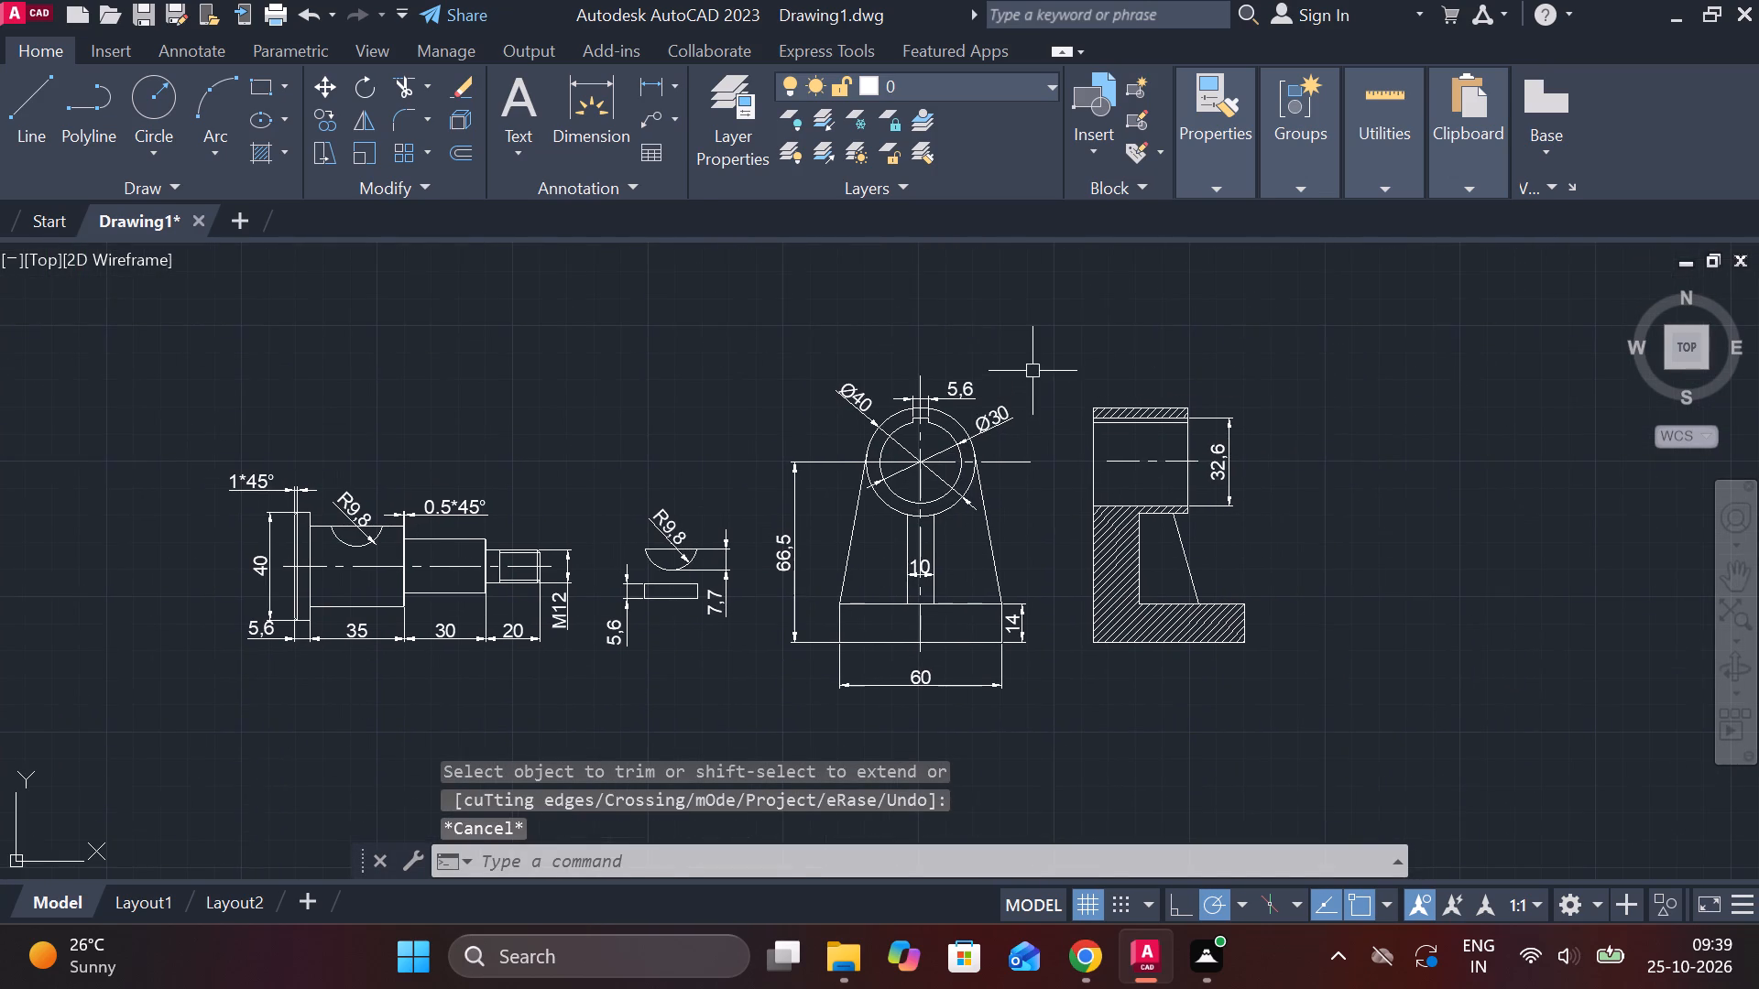
click(1033, 369)
click(1406, 692)
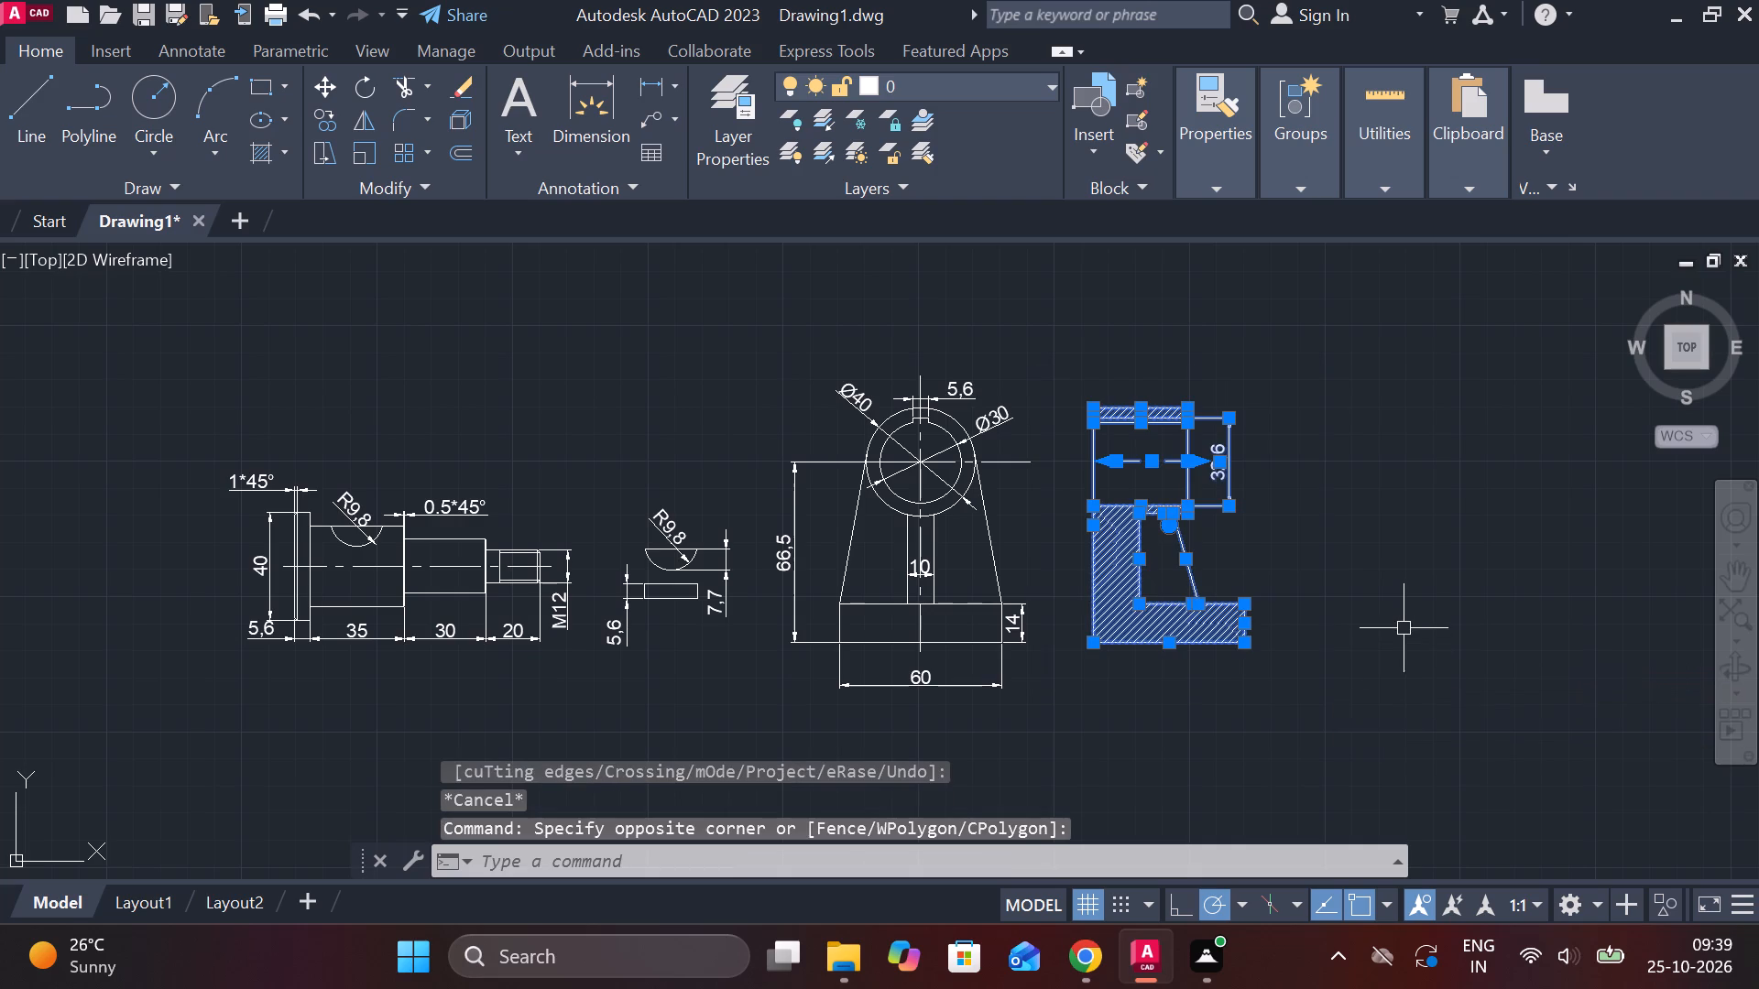
text(co)
key(Return)
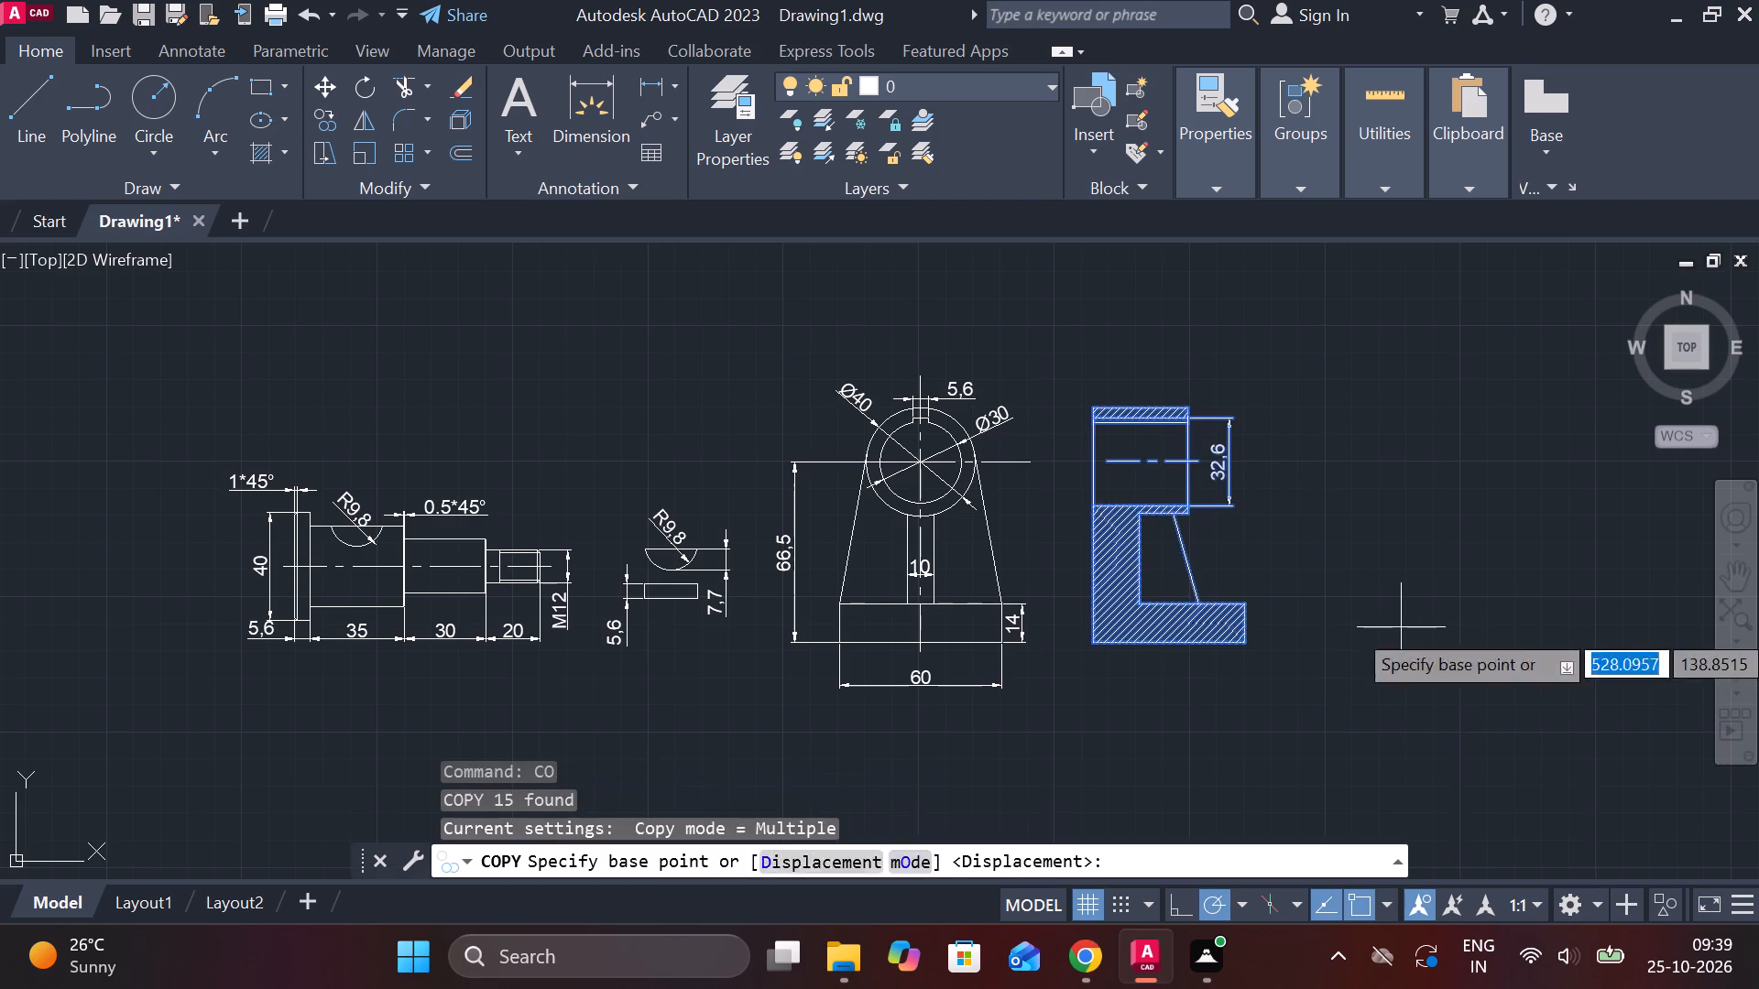
click(1401, 627)
scroll(1406, 627, down, 3)
scroll(793, 591, up, 2)
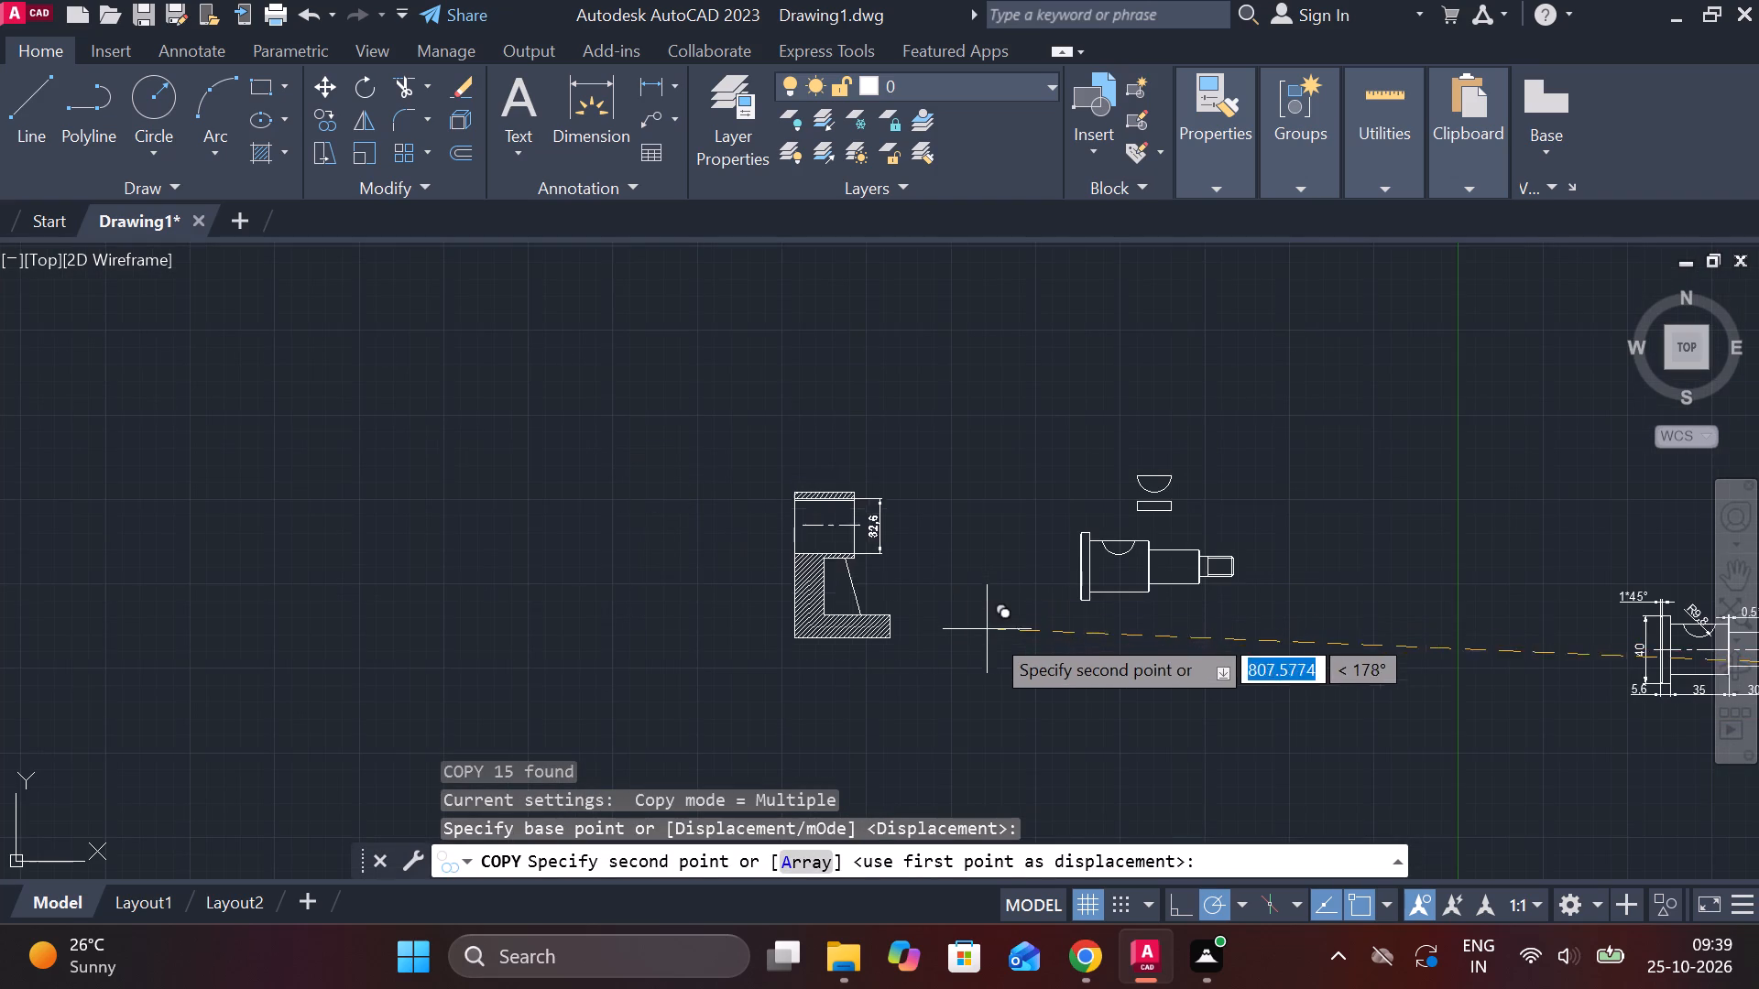
click(1013, 645)
key(Escape)
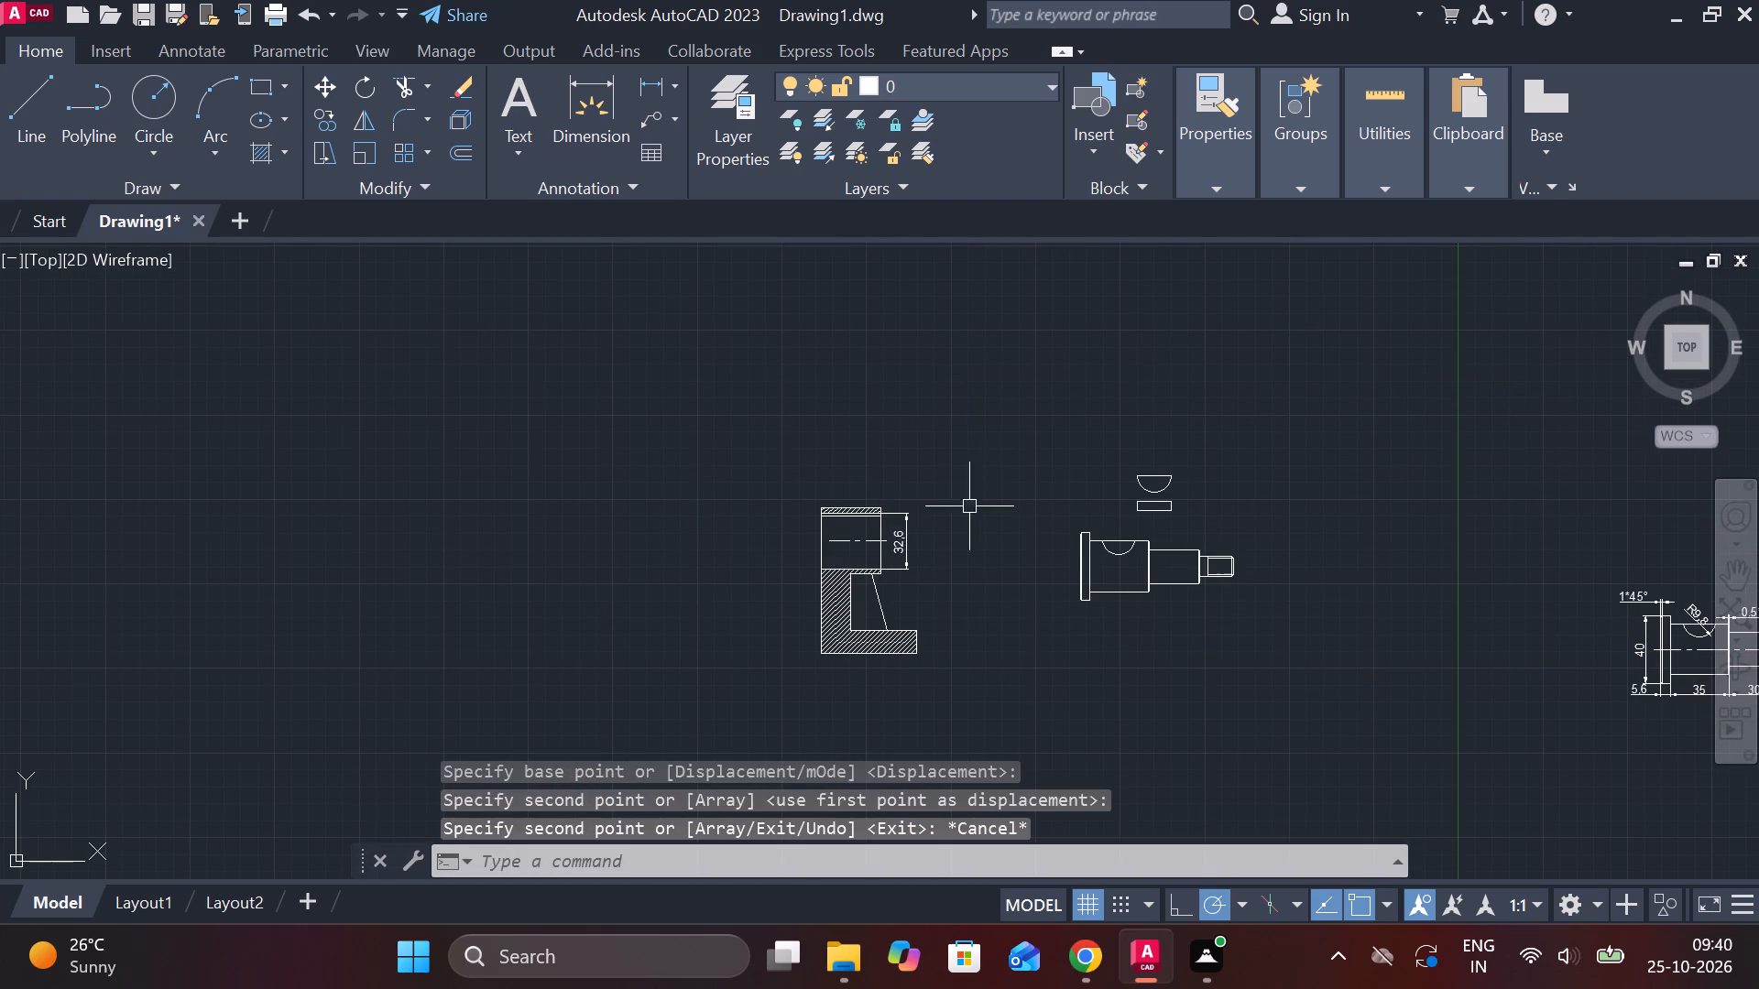
Erase the 32,6 dimension from the copied side section.
click(905, 538)
text(e)
key(space)
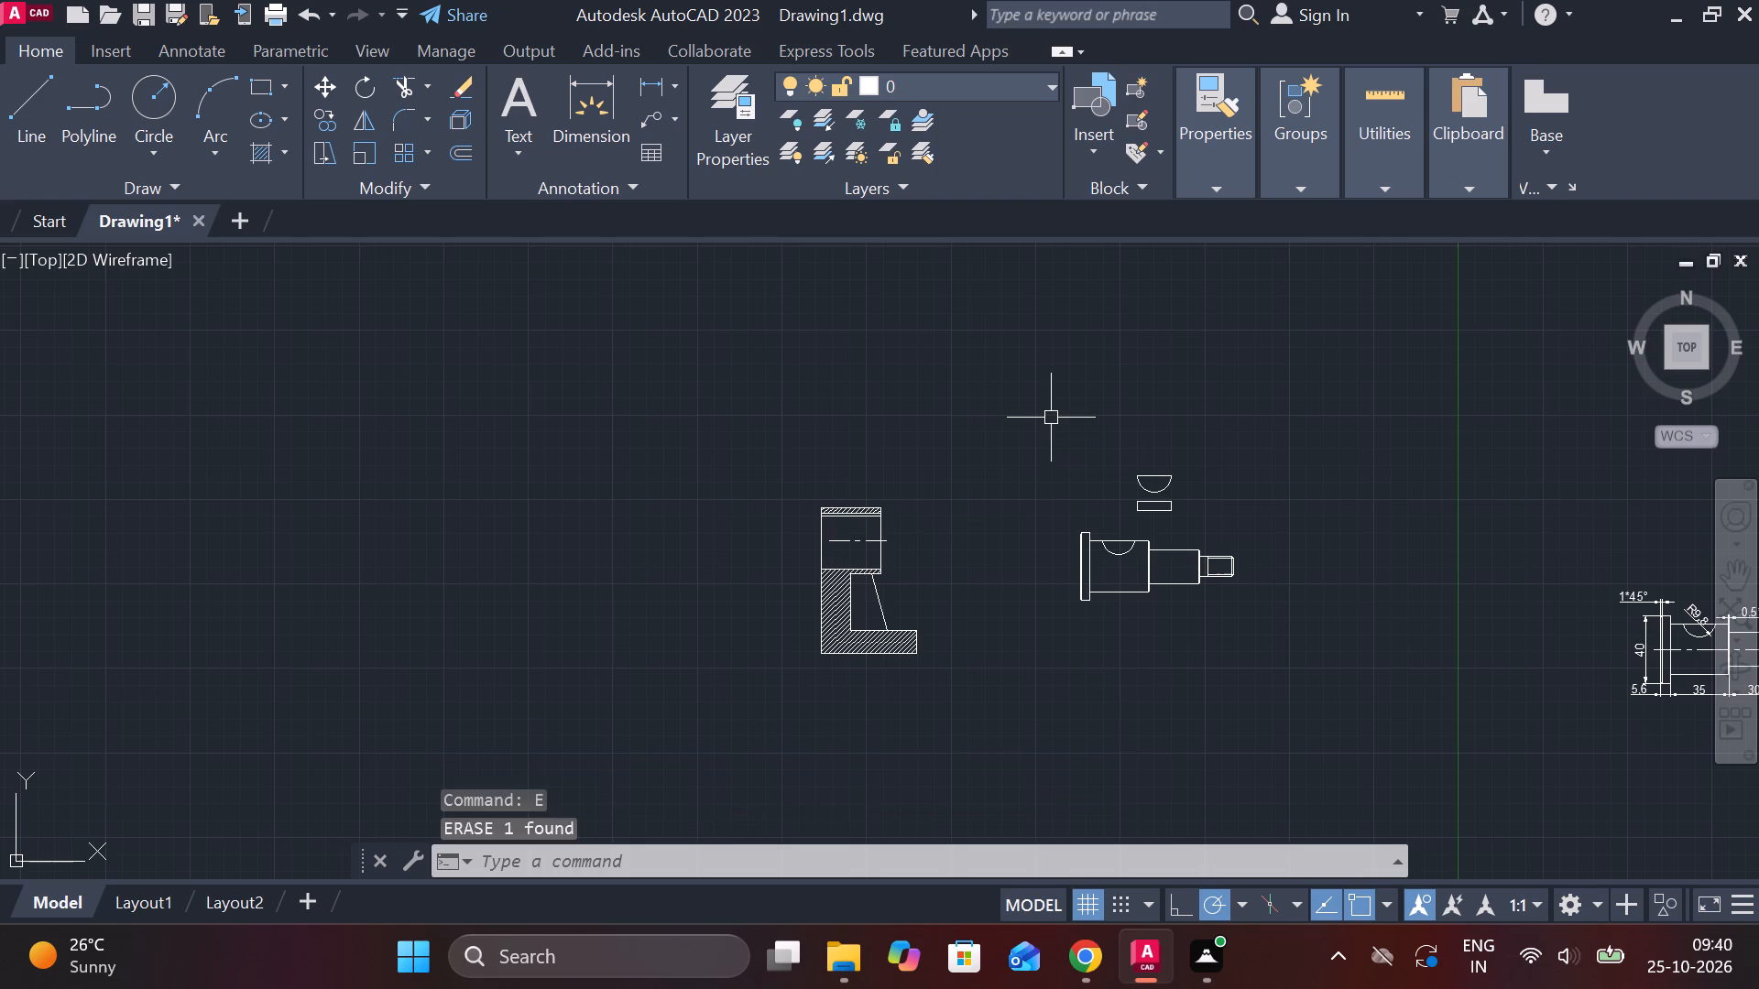
Add a horizontal linear dimension for the hub's length above the original side view.
scroll(1066, 445, down, 1)
middle_drag(1233, 599, 259, 520)
scroll(905, 429, up, 2)
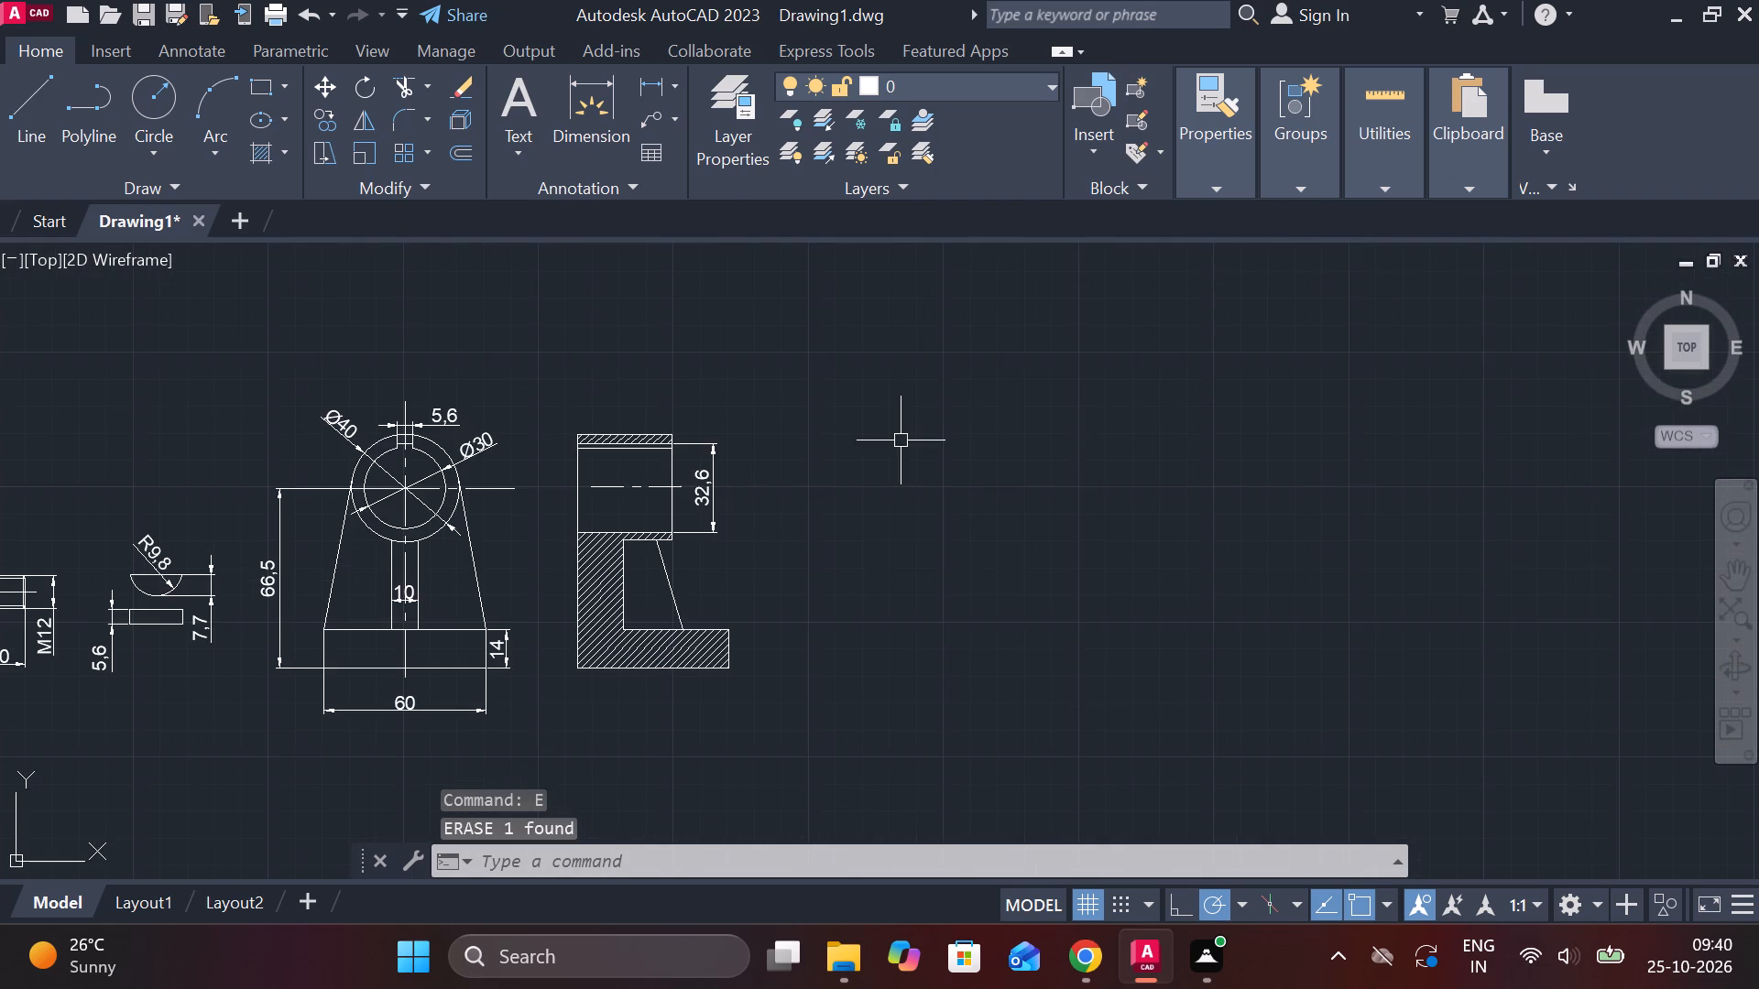
middle_drag(803, 485, 955, 501)
scroll(934, 499, up, 1)
middle_drag(944, 518, 1184, 554)
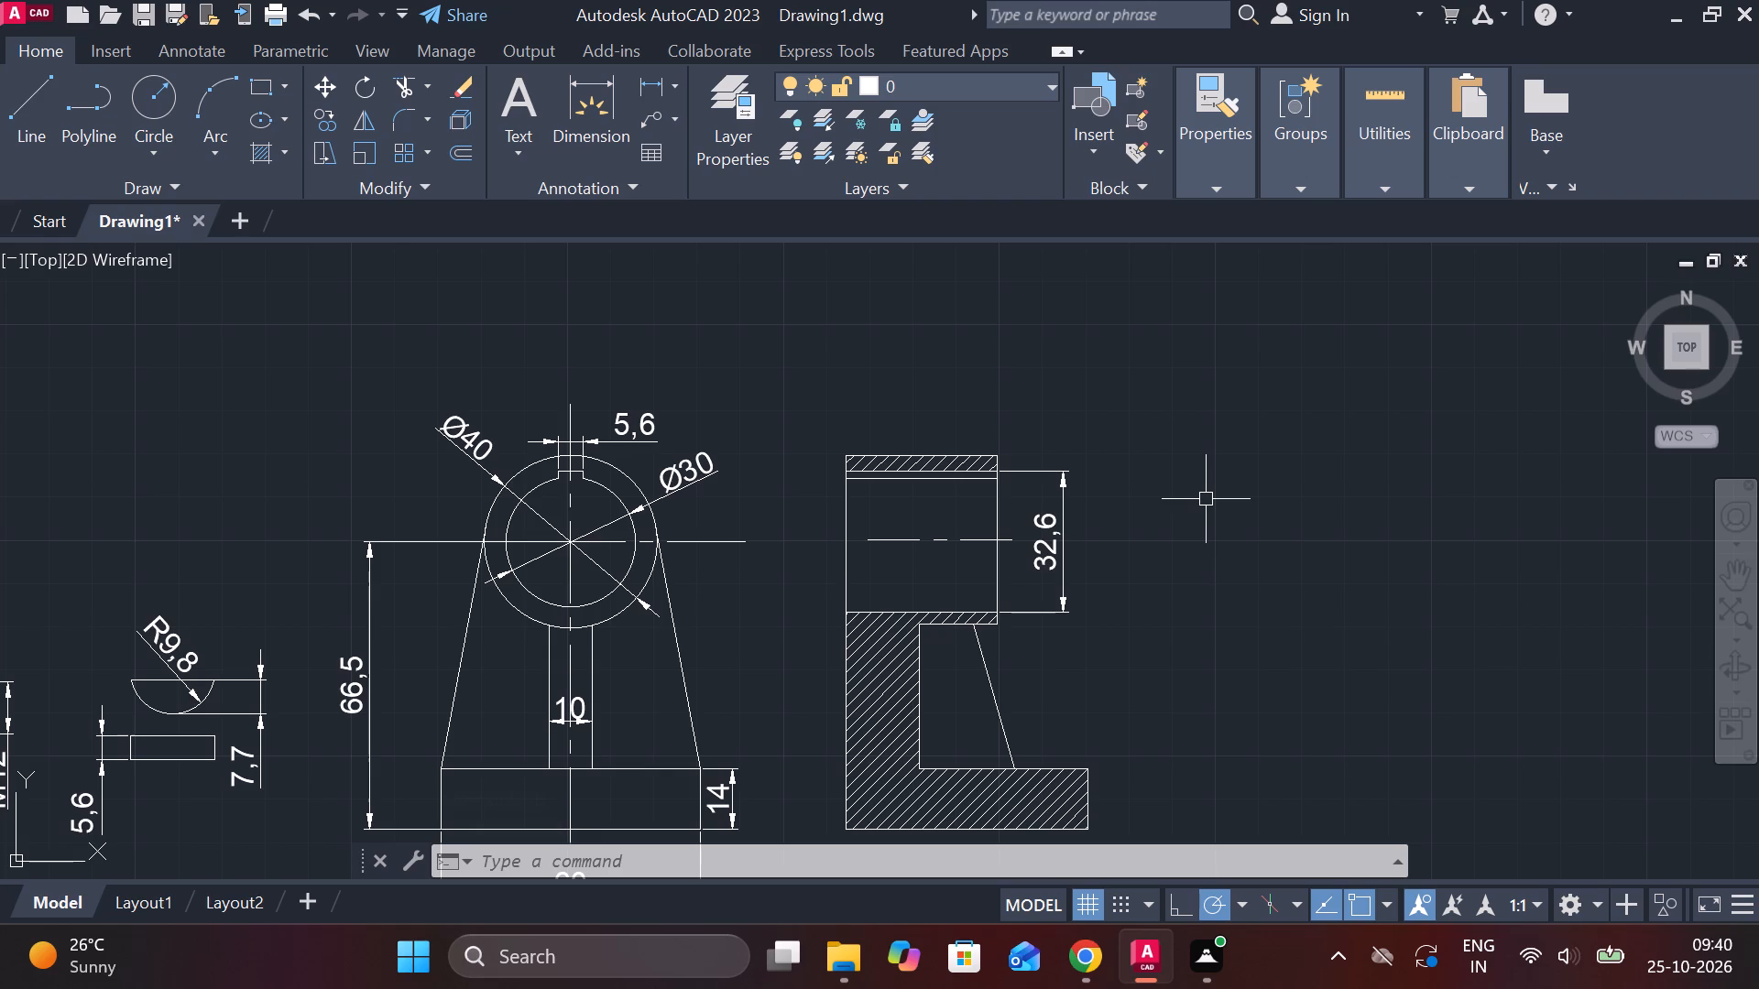
click(651, 84)
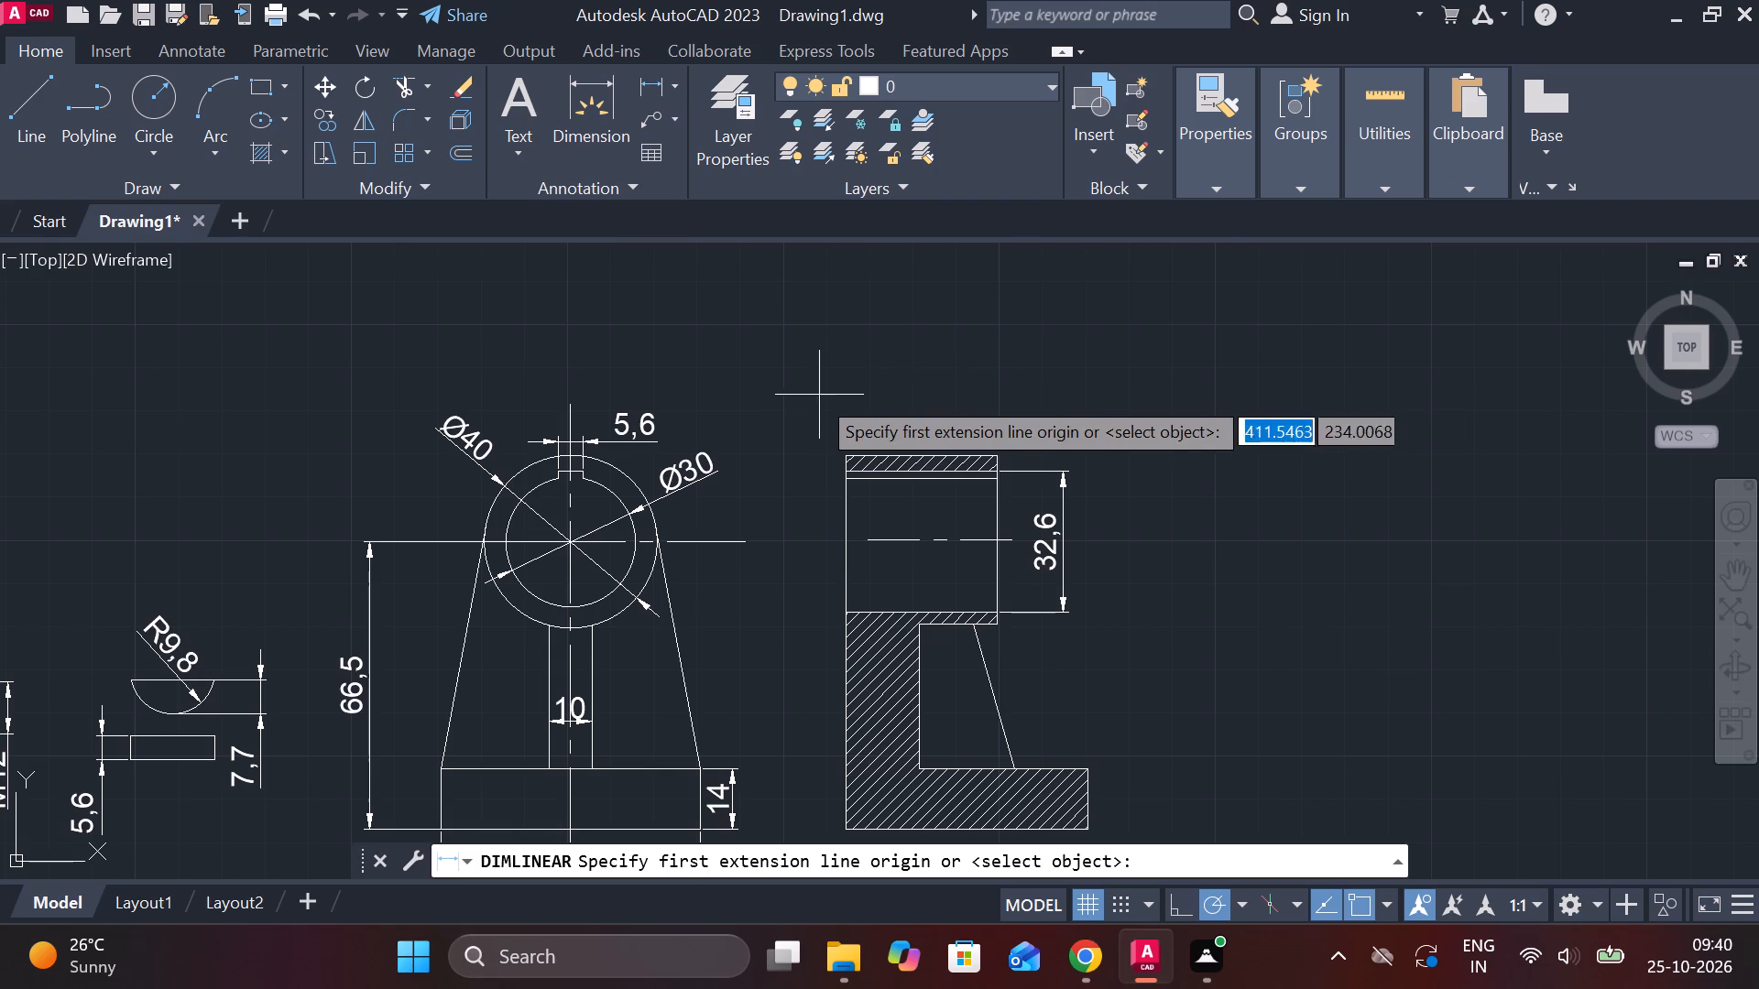
click(839, 445)
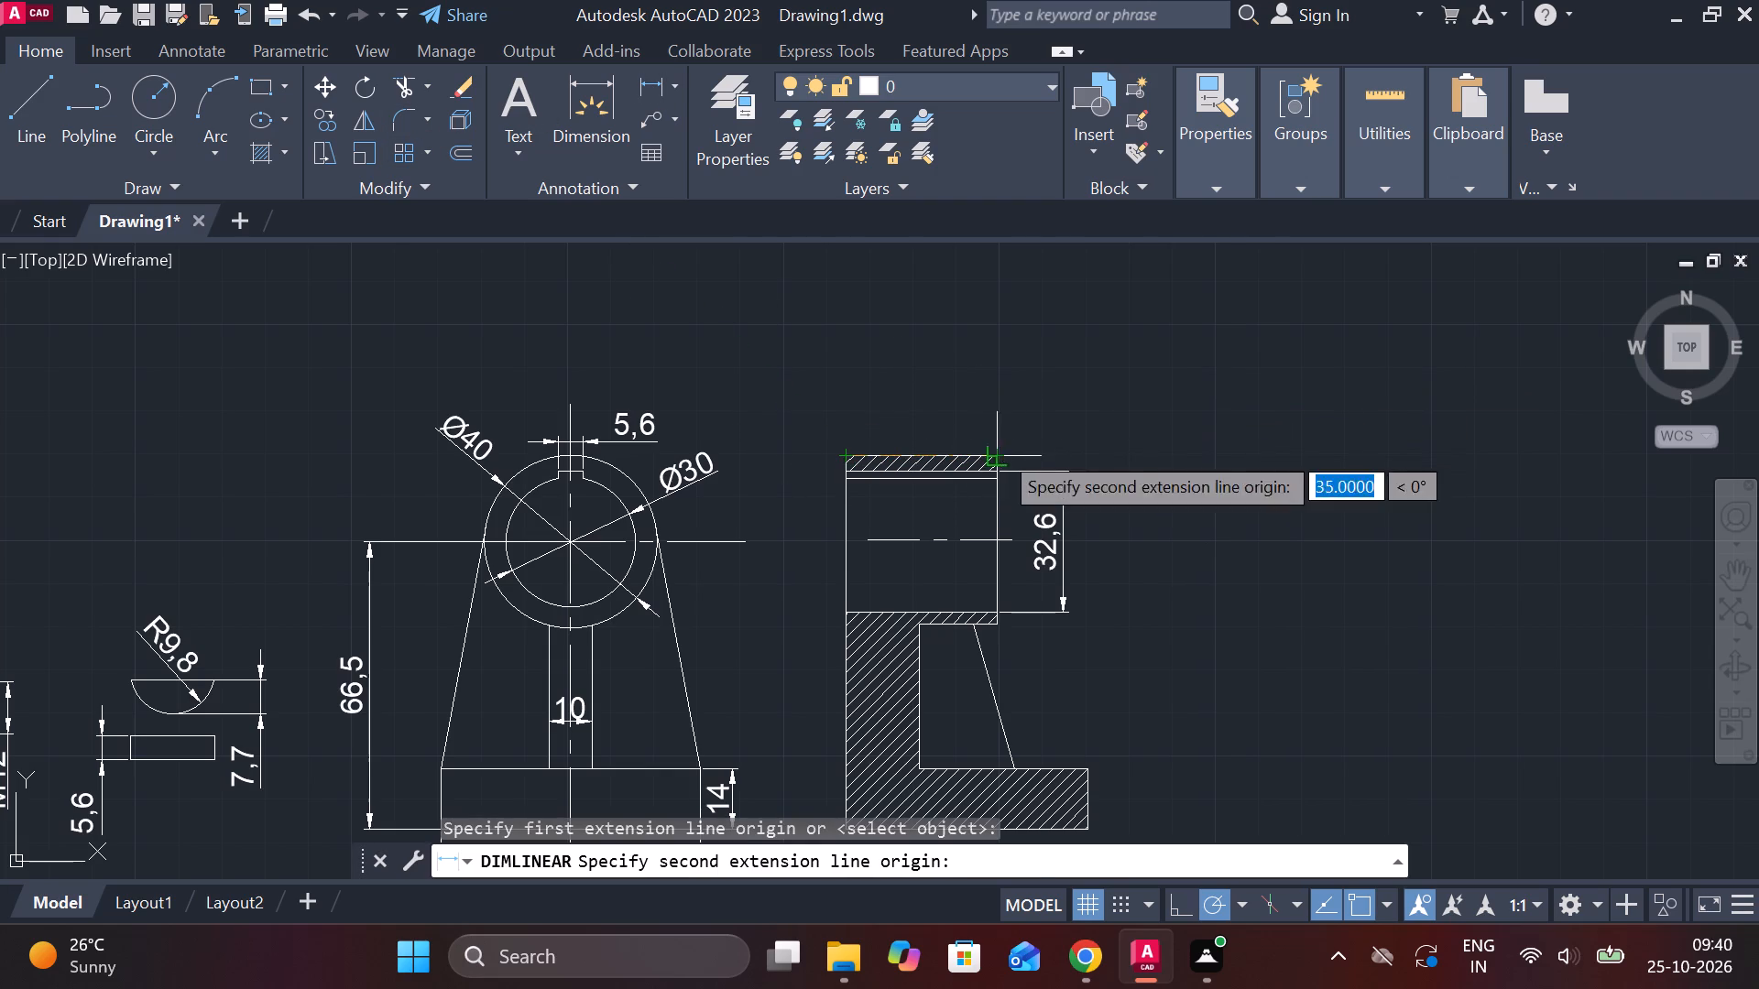
click(996, 451)
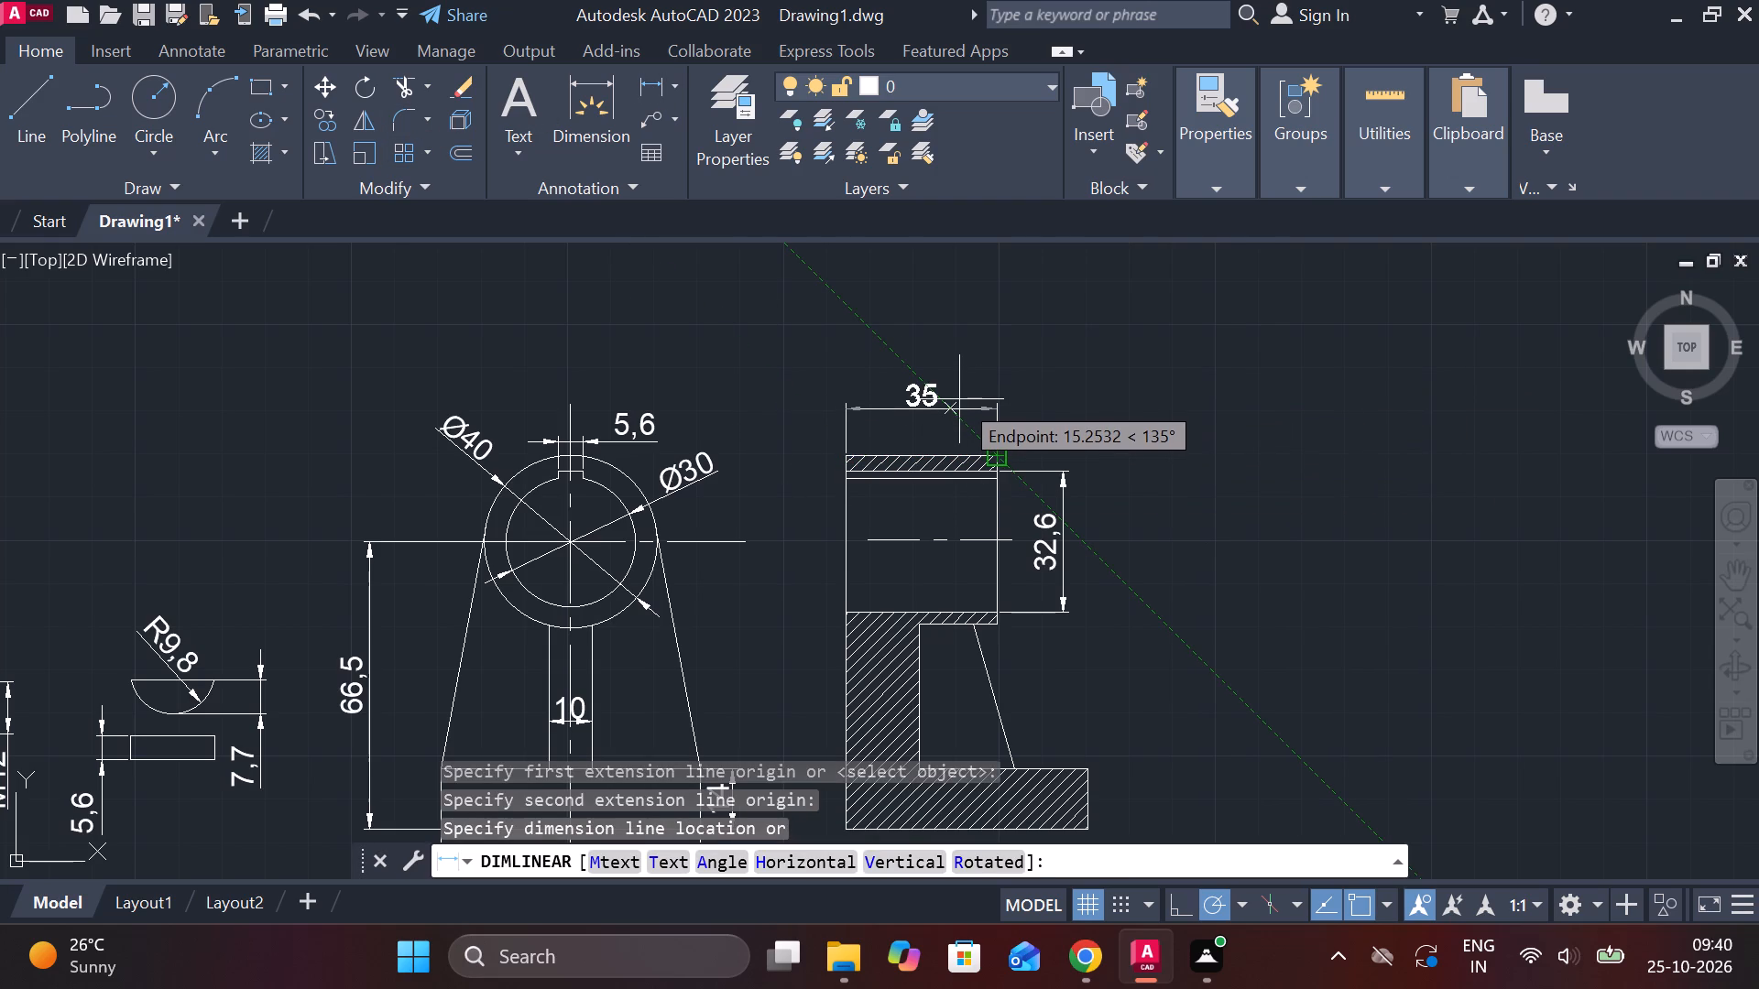
click(959, 399)
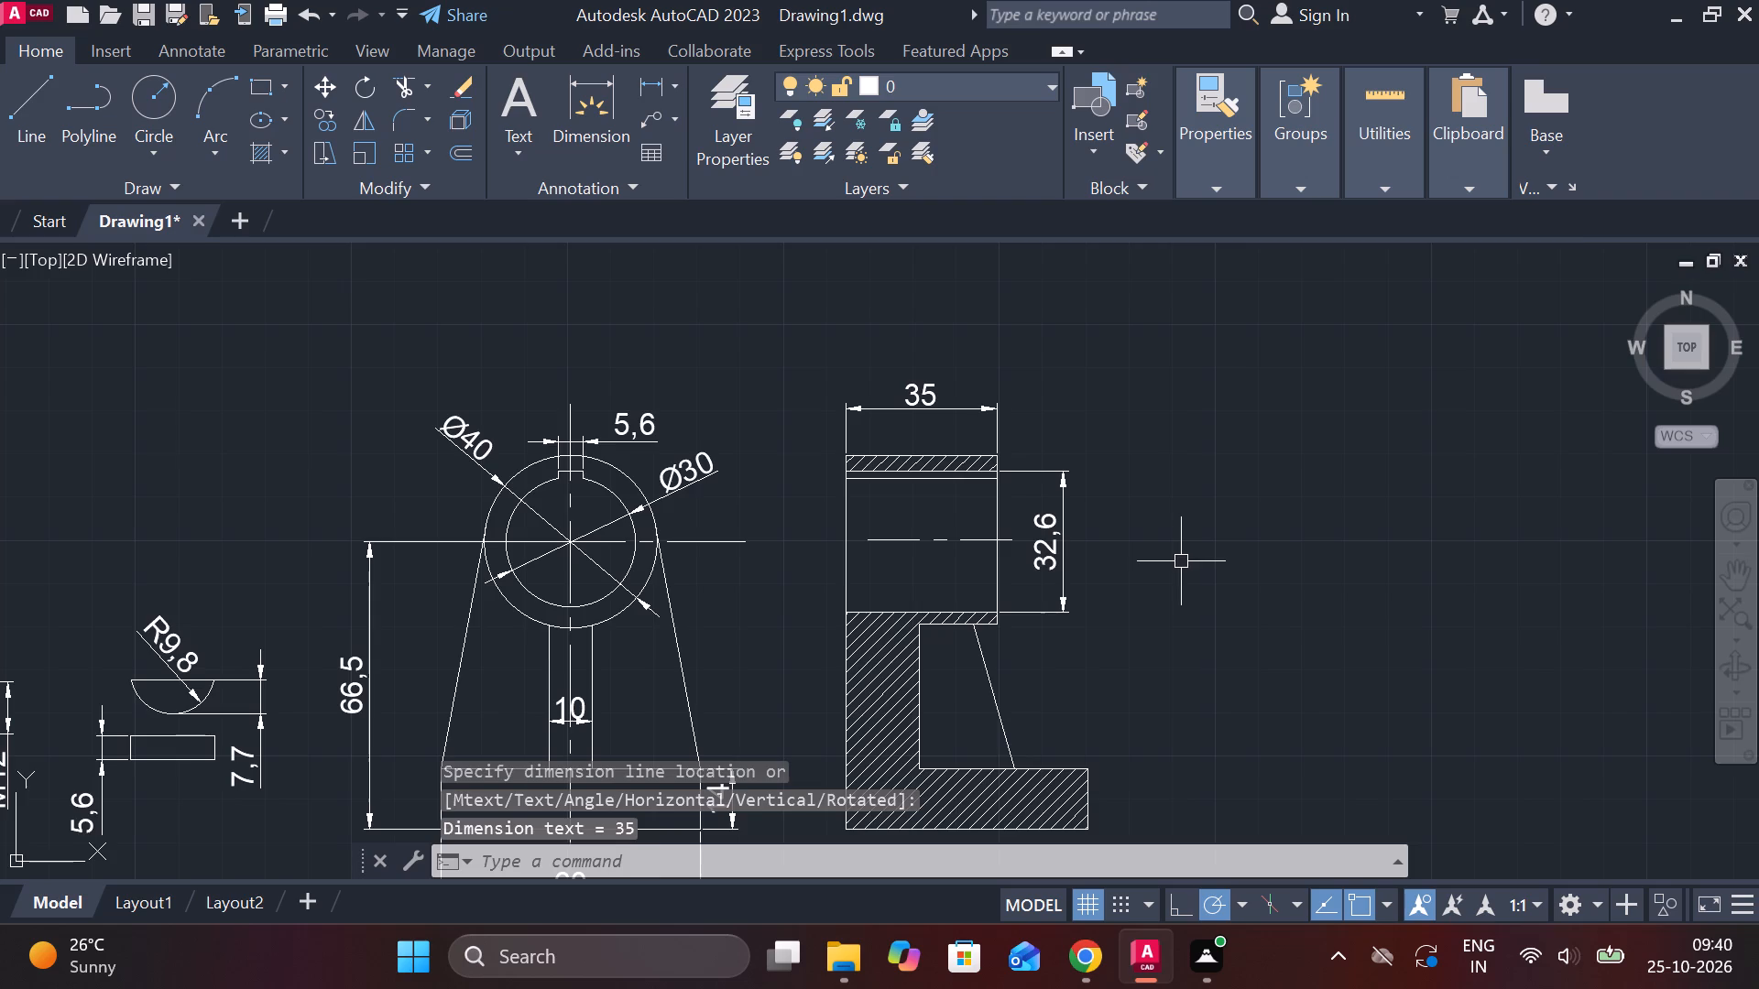
Dimension the side view base's overall length below it, in line with the front view's 60 dimension.
middle_drag(1179, 561, 1178, 423)
scroll(1179, 561, up, 1)
scroll(1163, 567, down, 1)
middle_drag(1141, 625, 1177, 532)
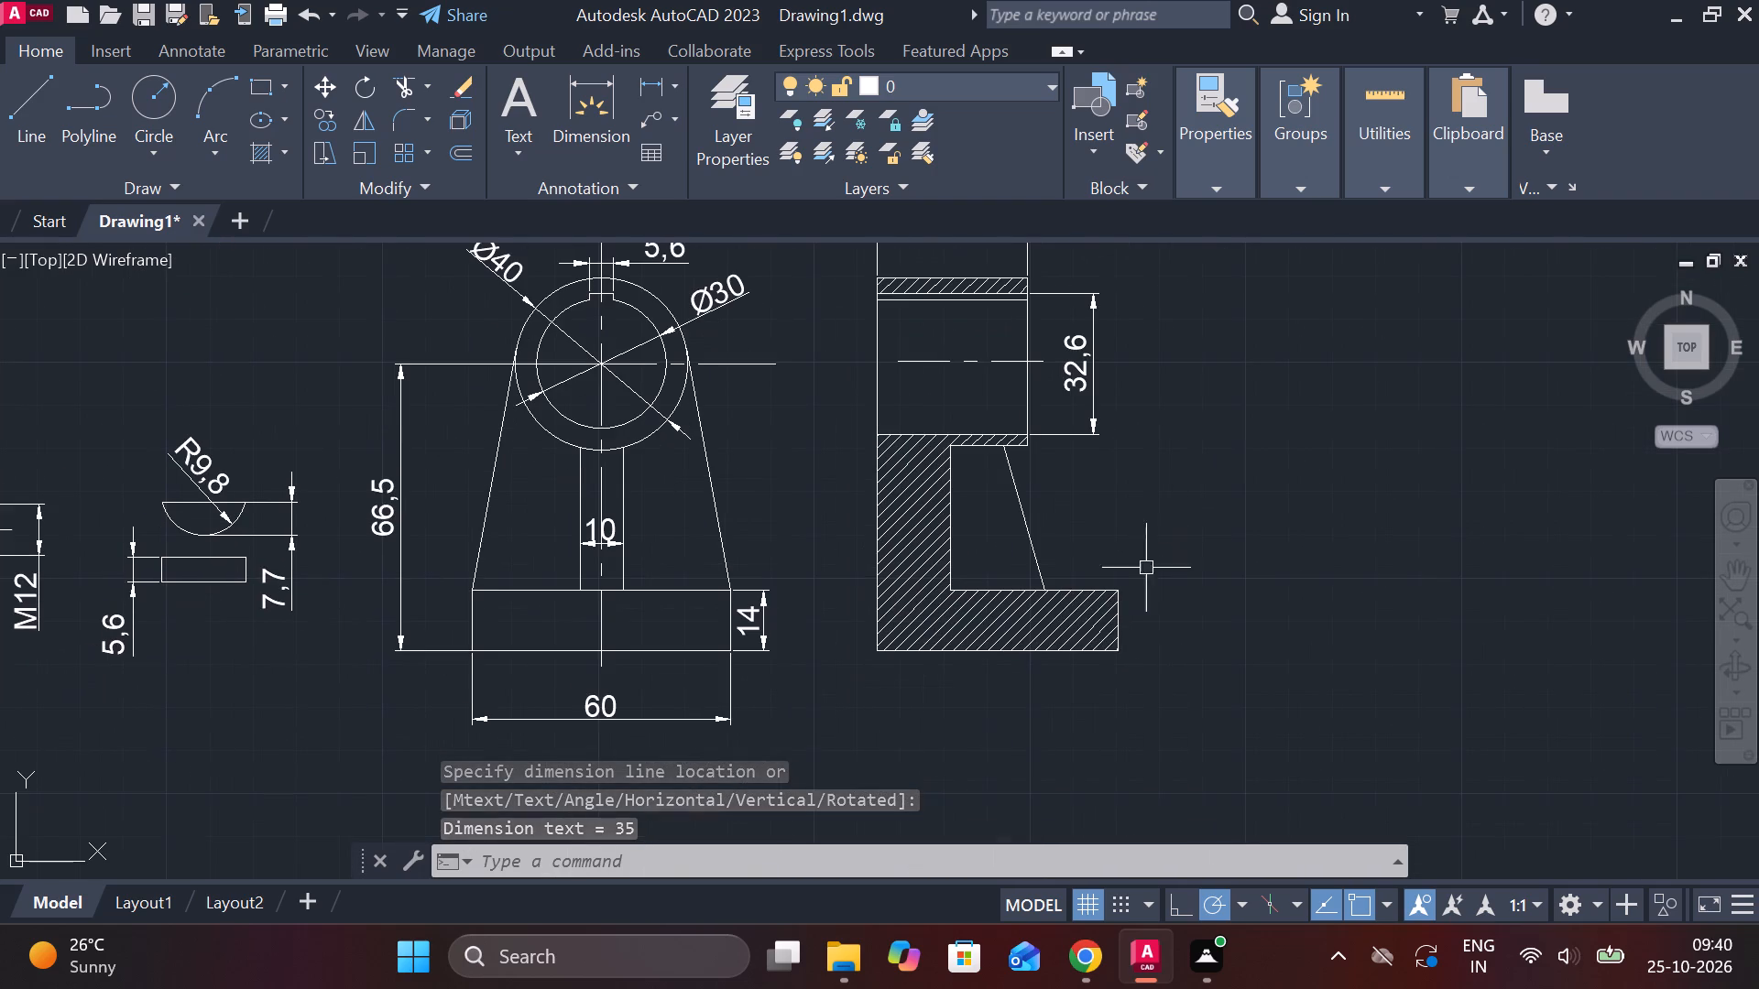
key(space)
click(870, 660)
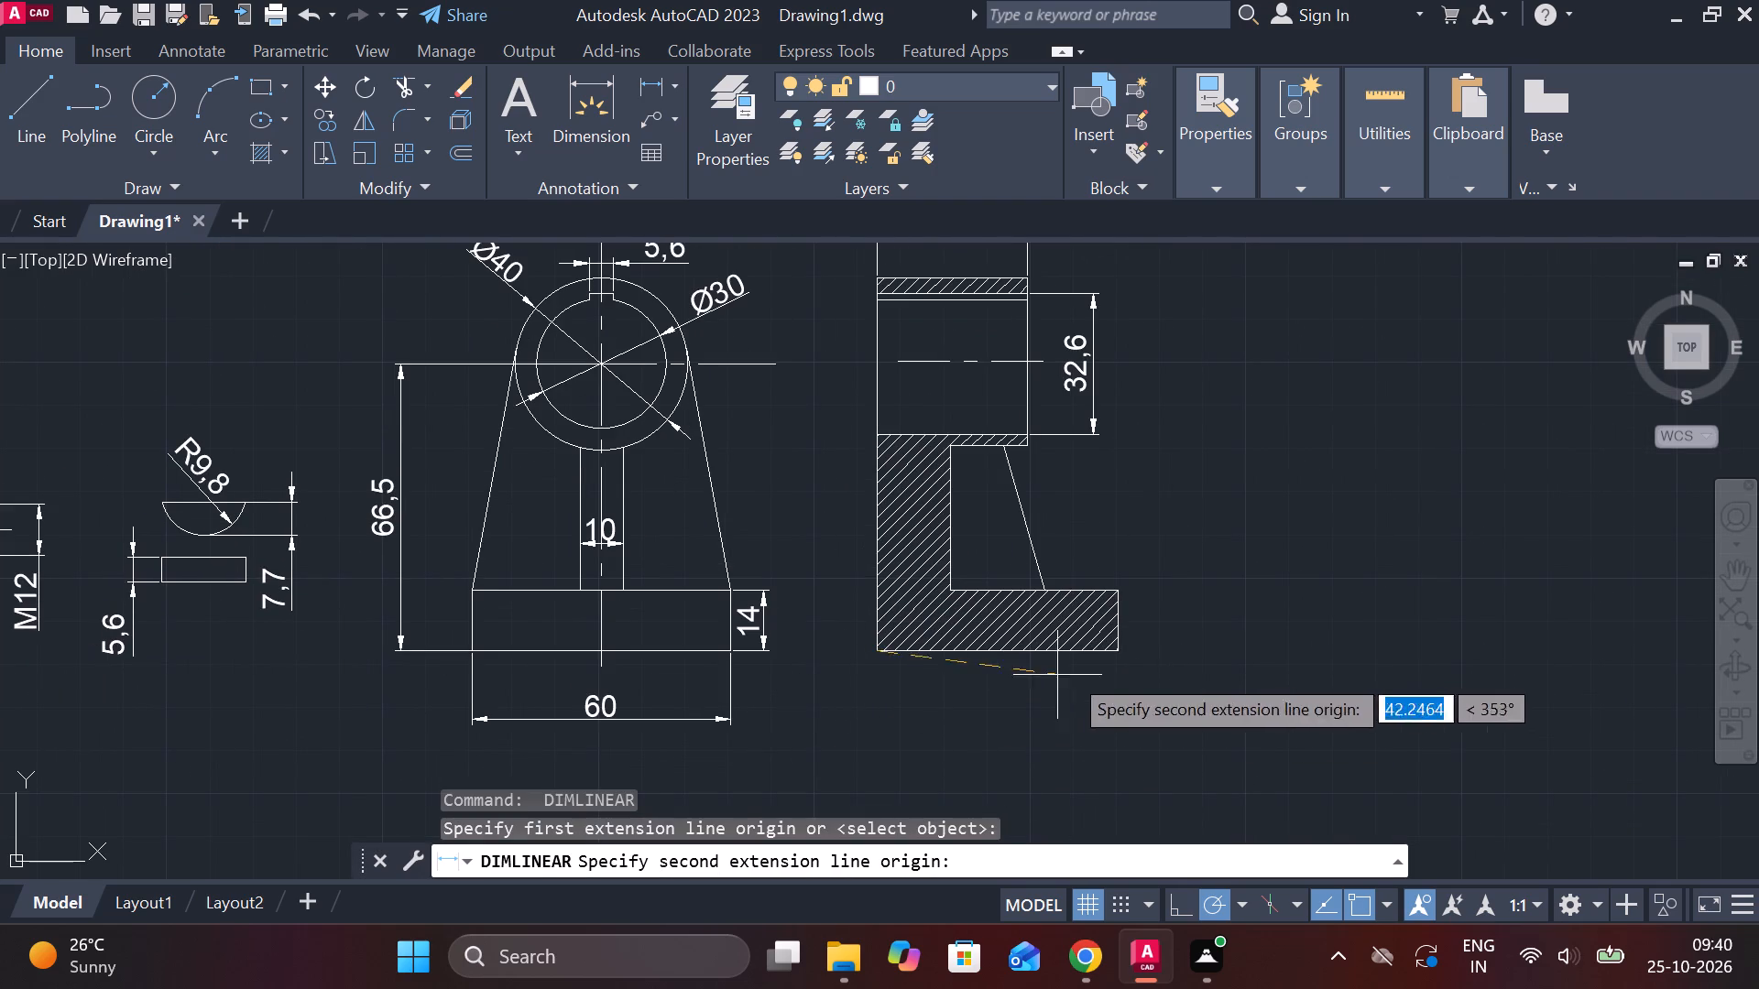
click(1117, 660)
middle_click(1058, 703)
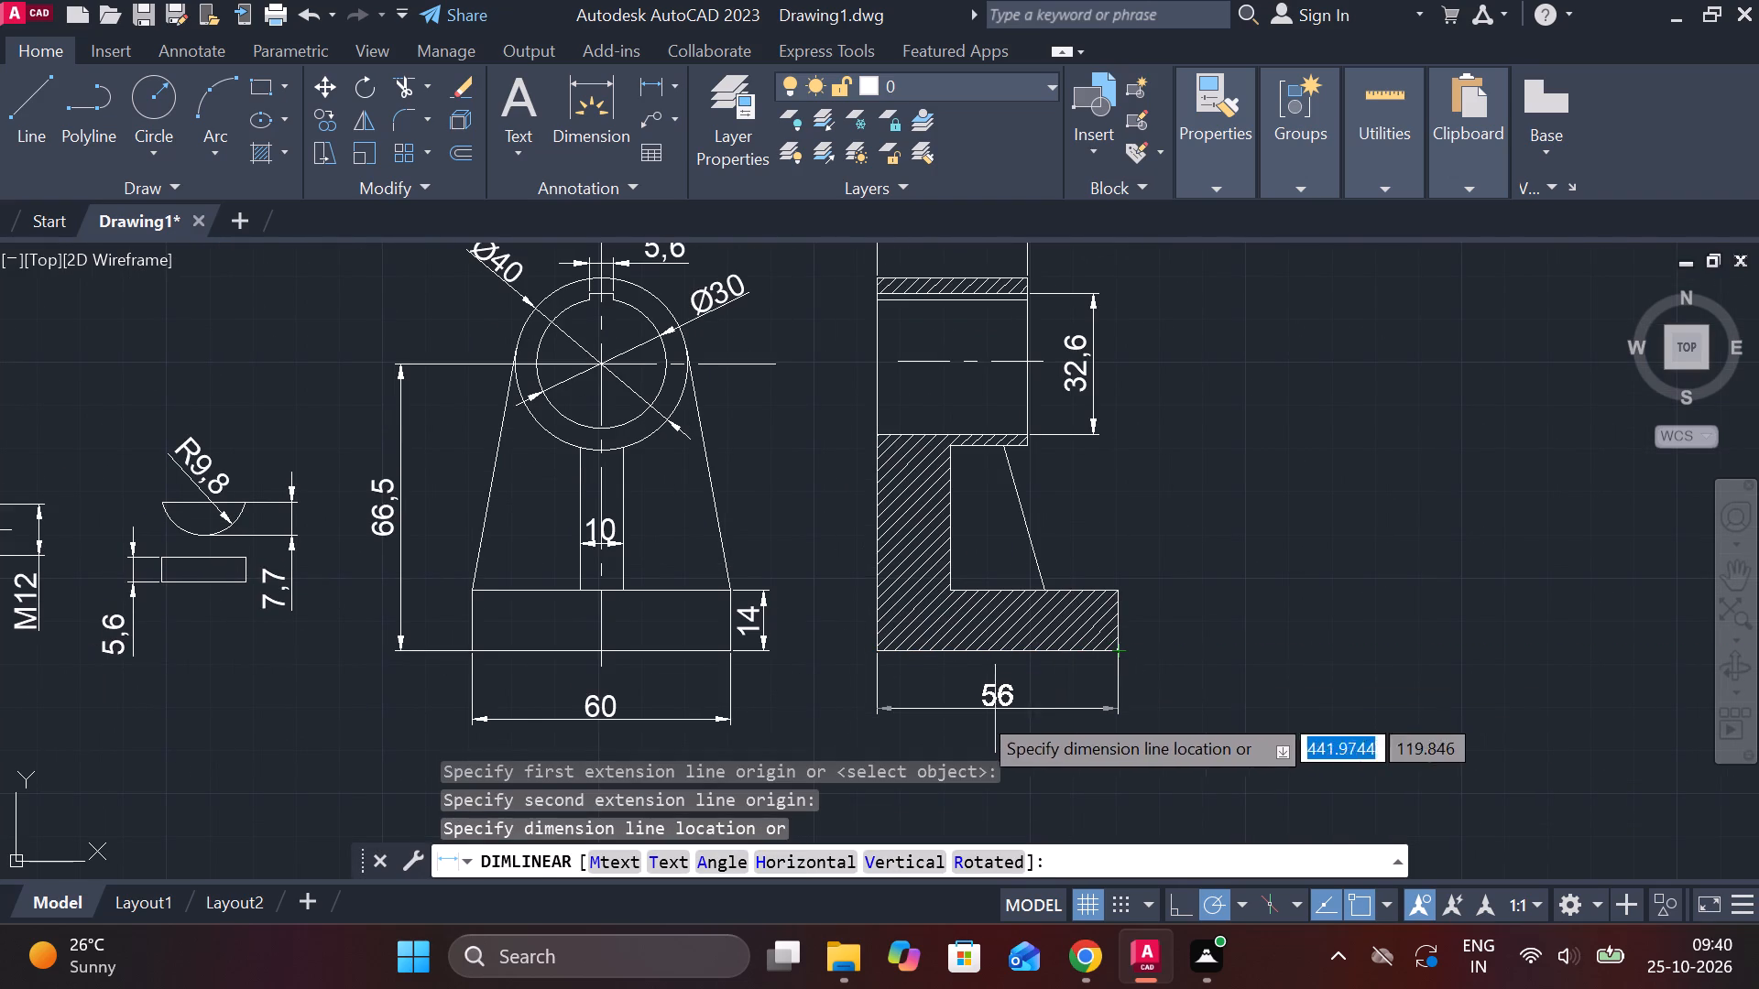
click(734, 720)
Dimension the rib's bottom width along the top of the base in the side view.
key(space)
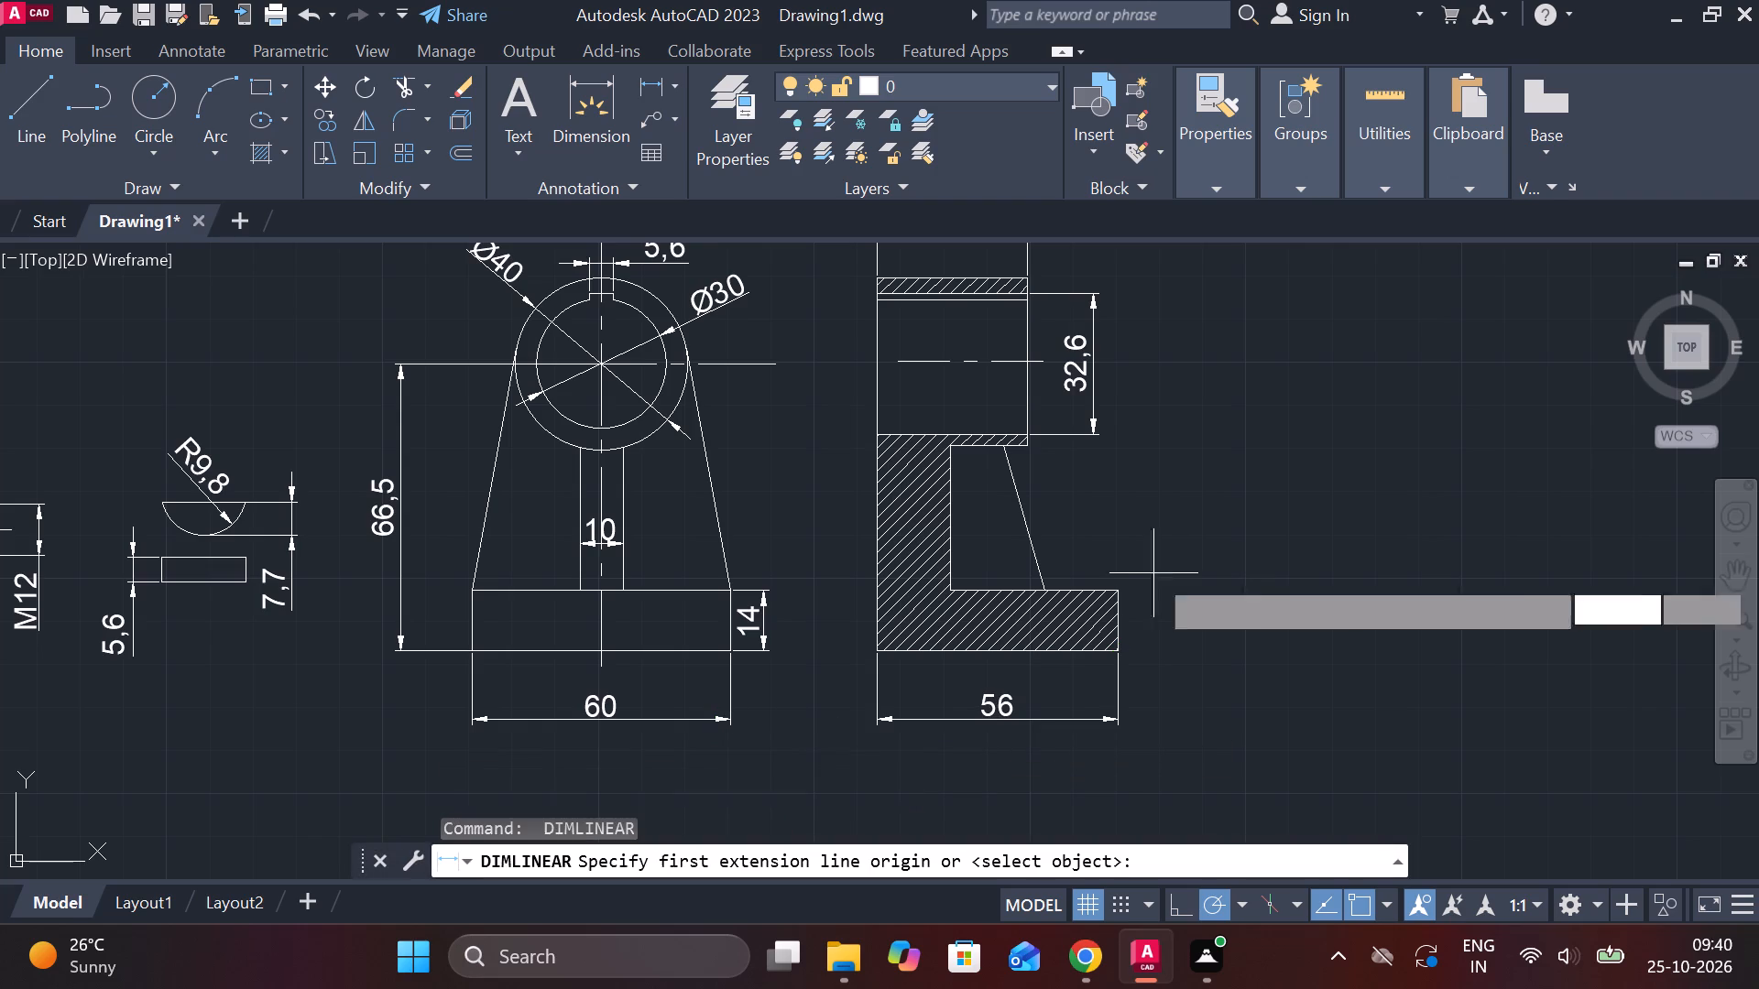
click(944, 589)
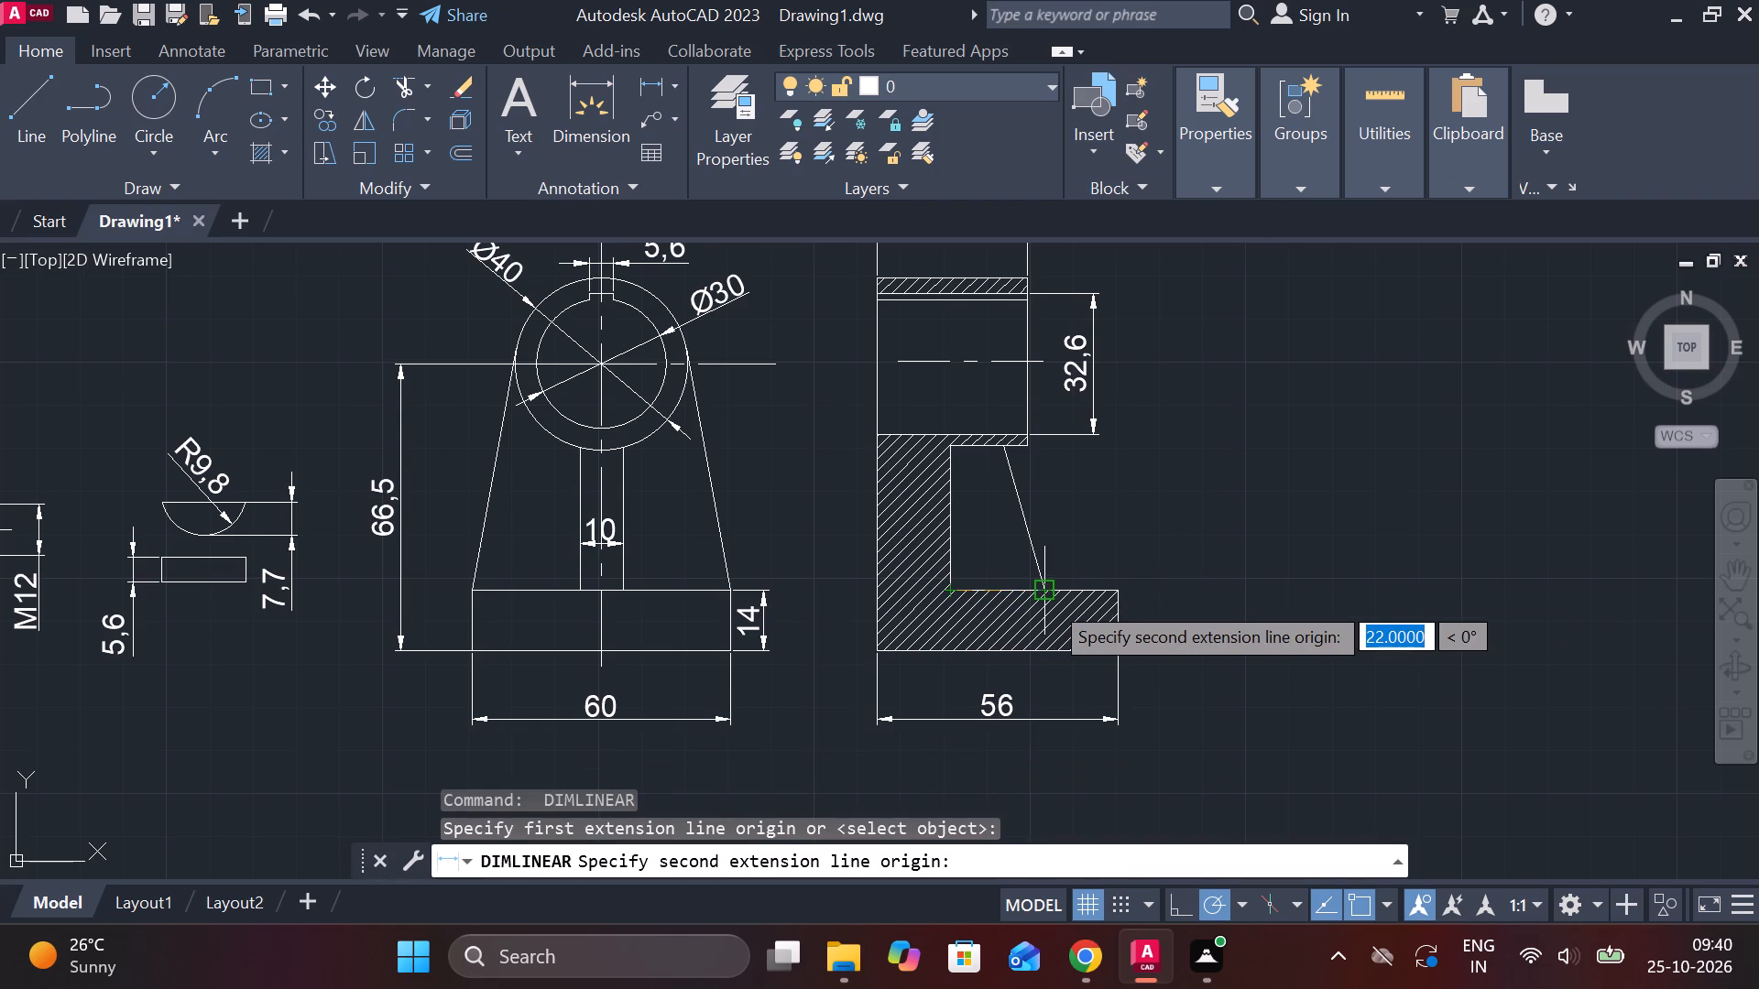
click(1049, 600)
click(1053, 540)
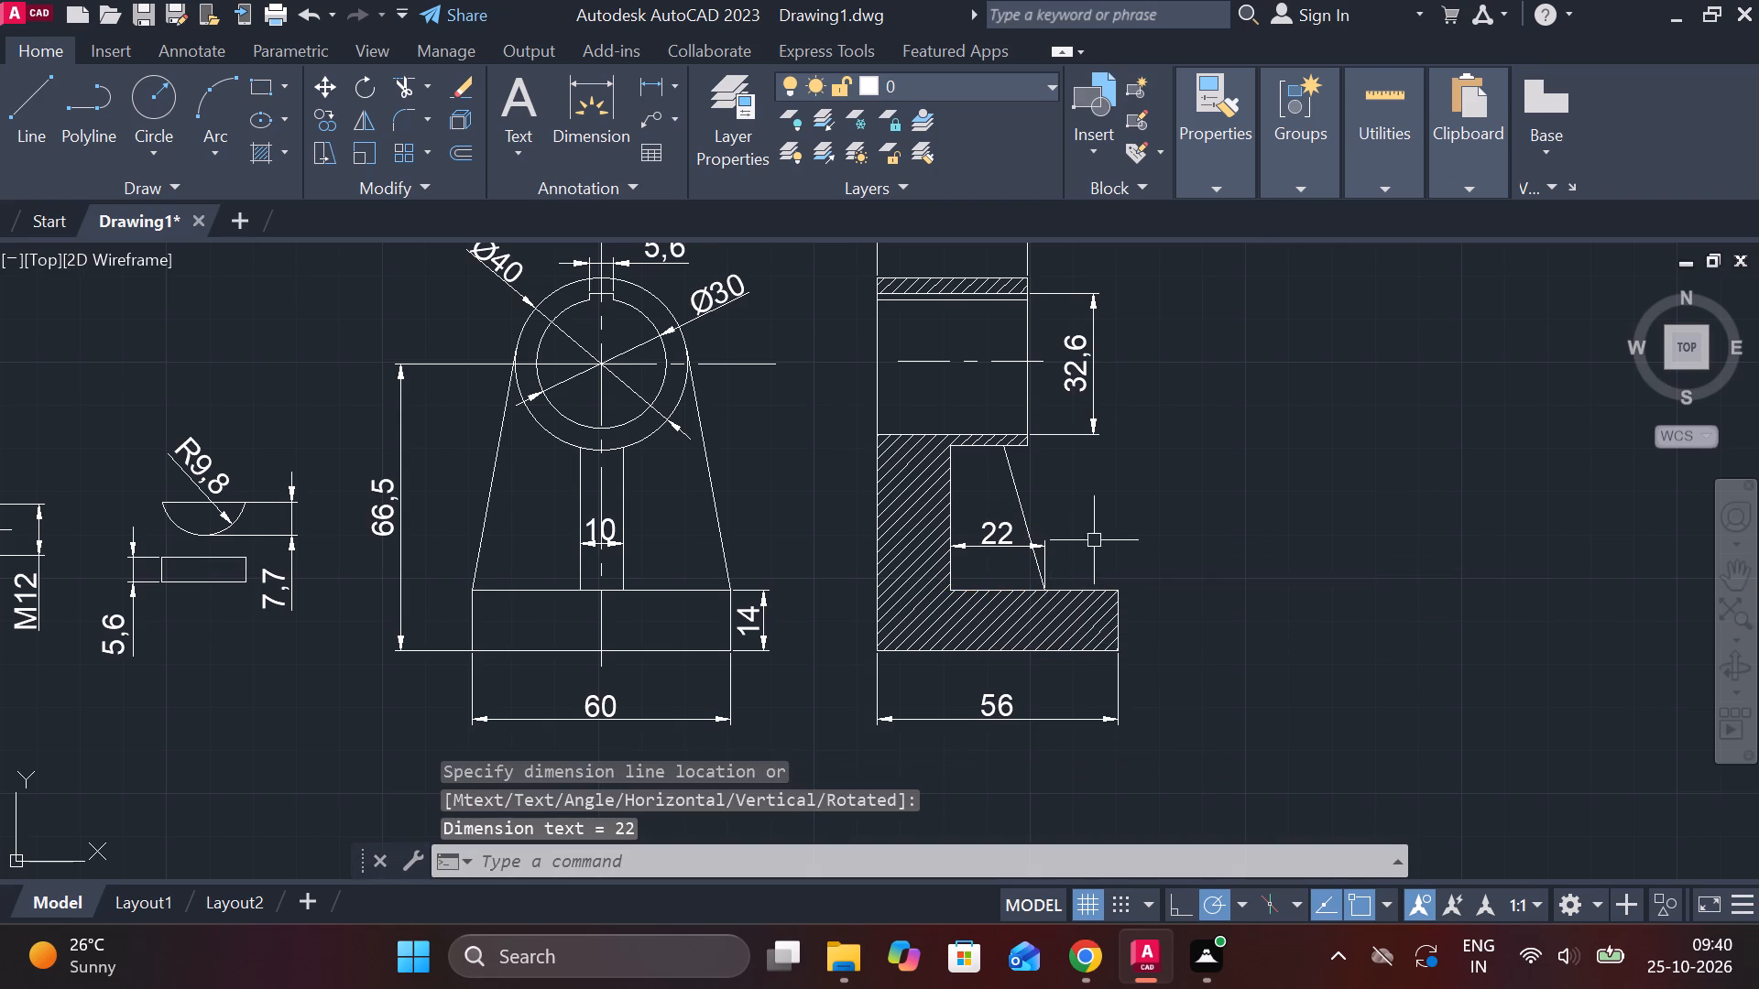
Add a vertical linear dimension for the base's thickness at its free end in the side view.
key(space)
click(1131, 598)
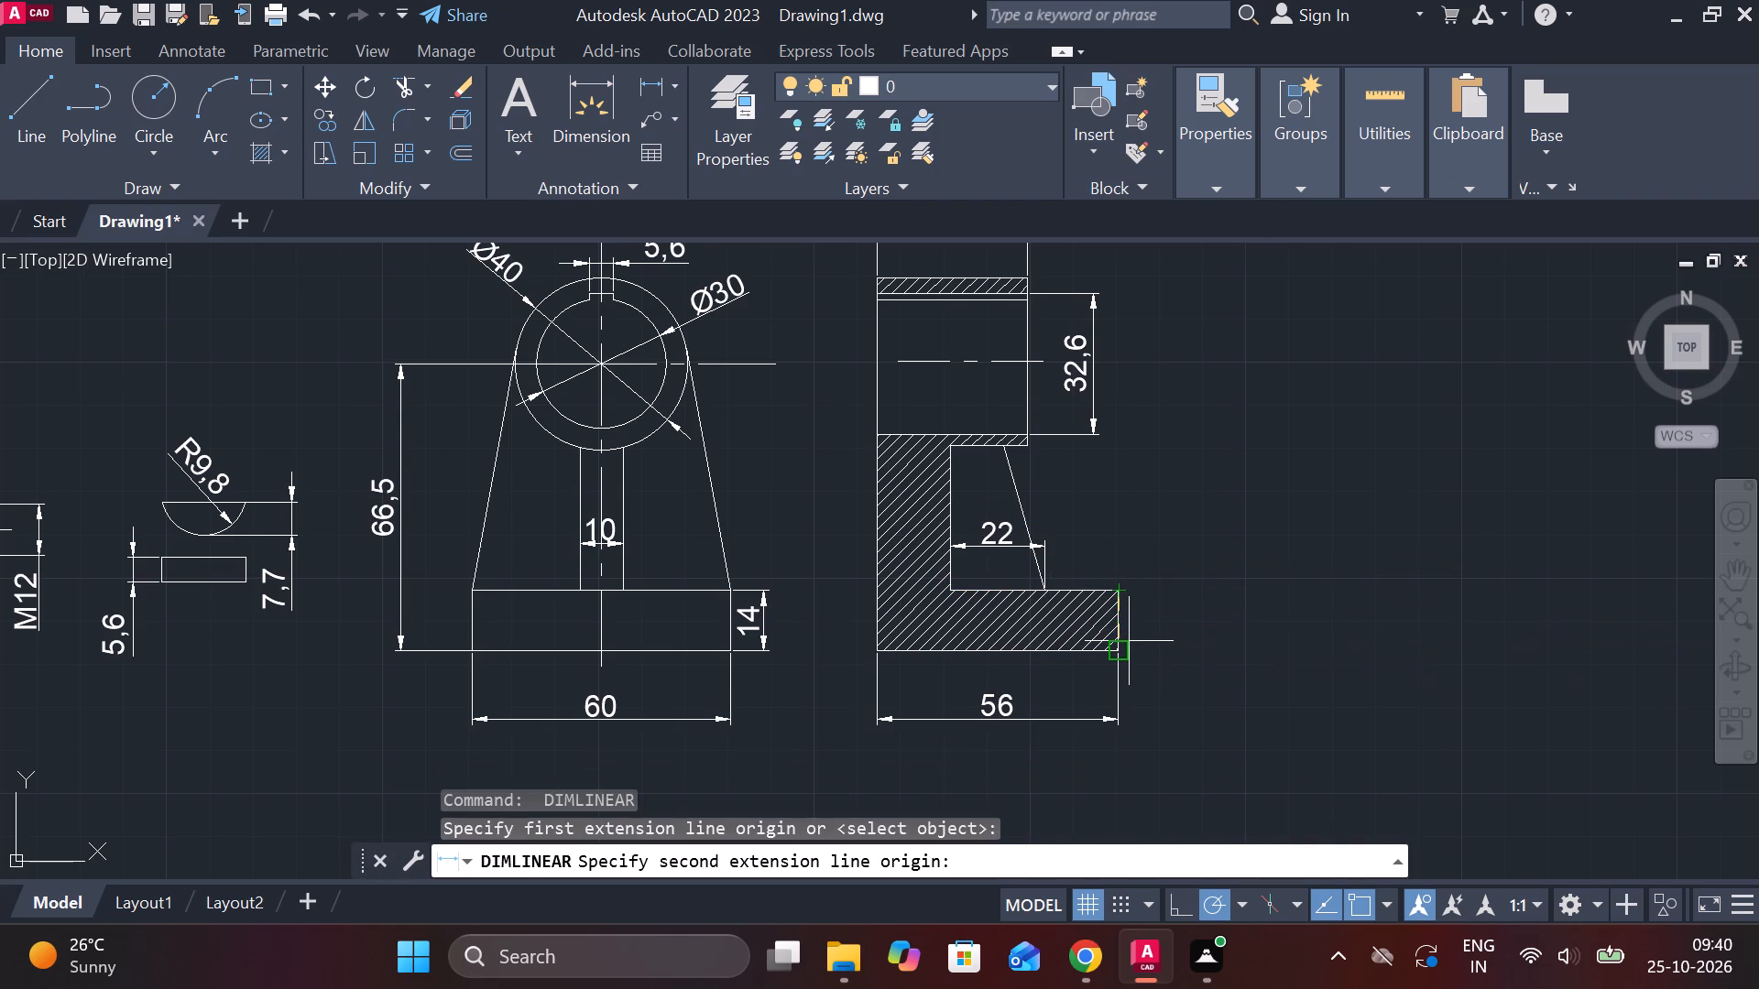
click(1127, 650)
click(1187, 650)
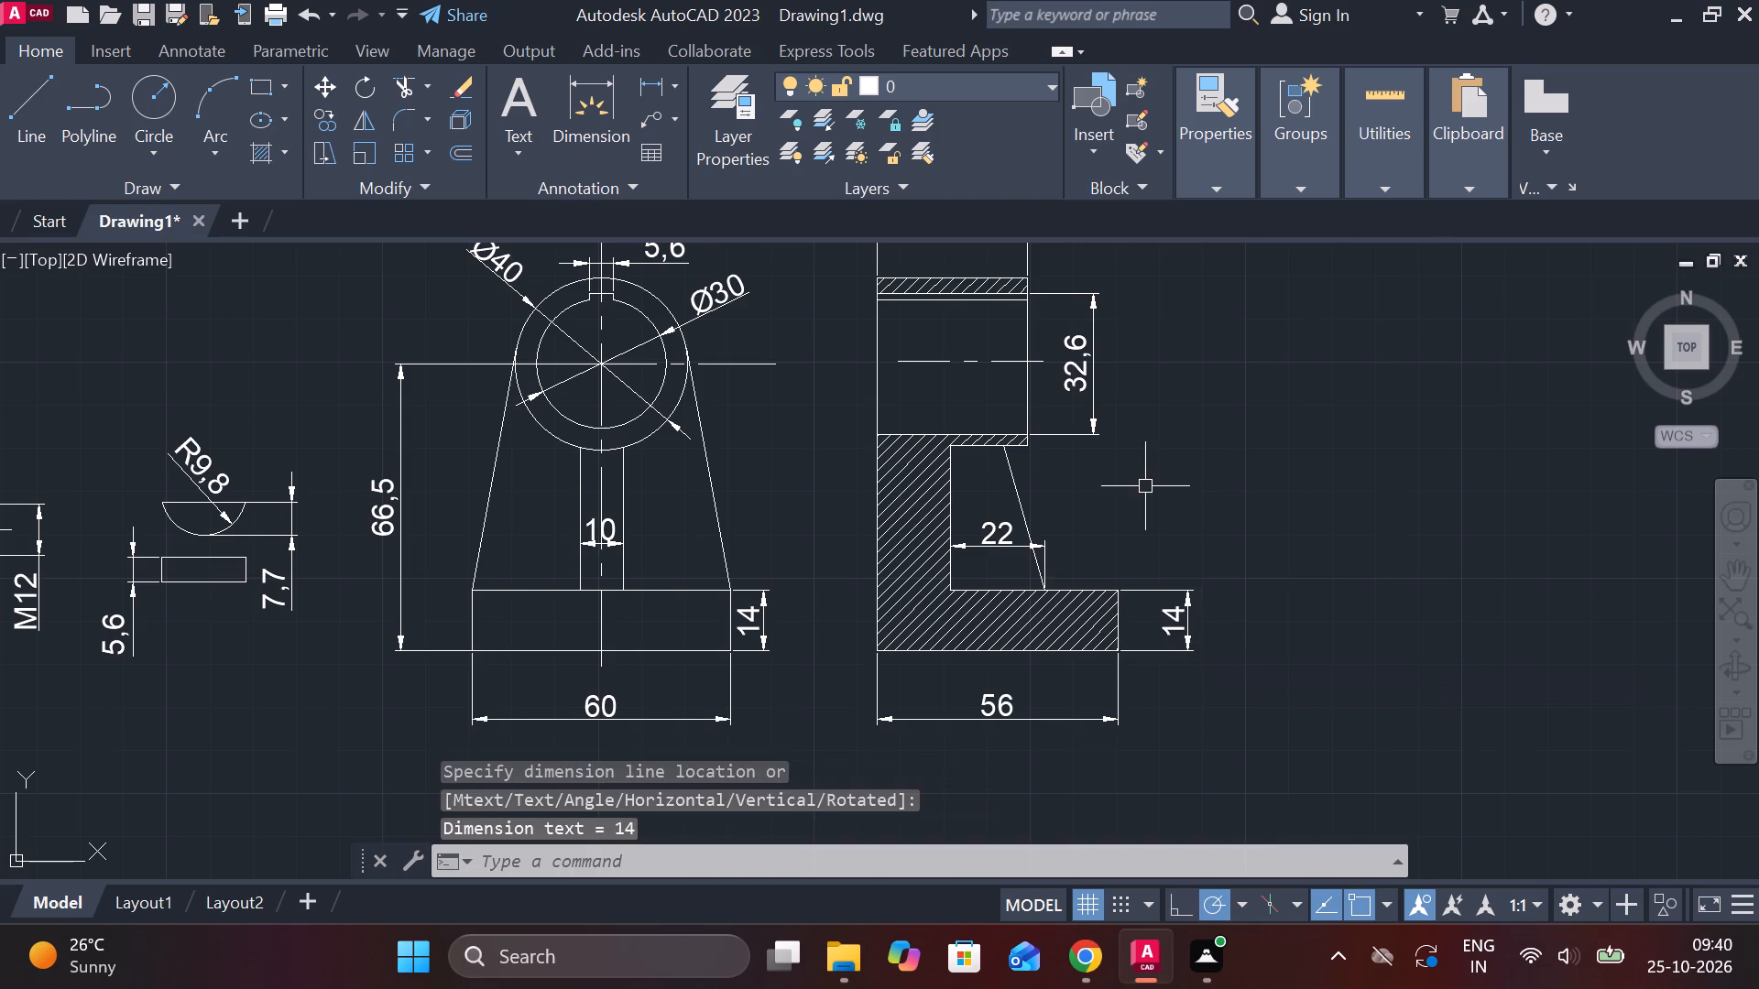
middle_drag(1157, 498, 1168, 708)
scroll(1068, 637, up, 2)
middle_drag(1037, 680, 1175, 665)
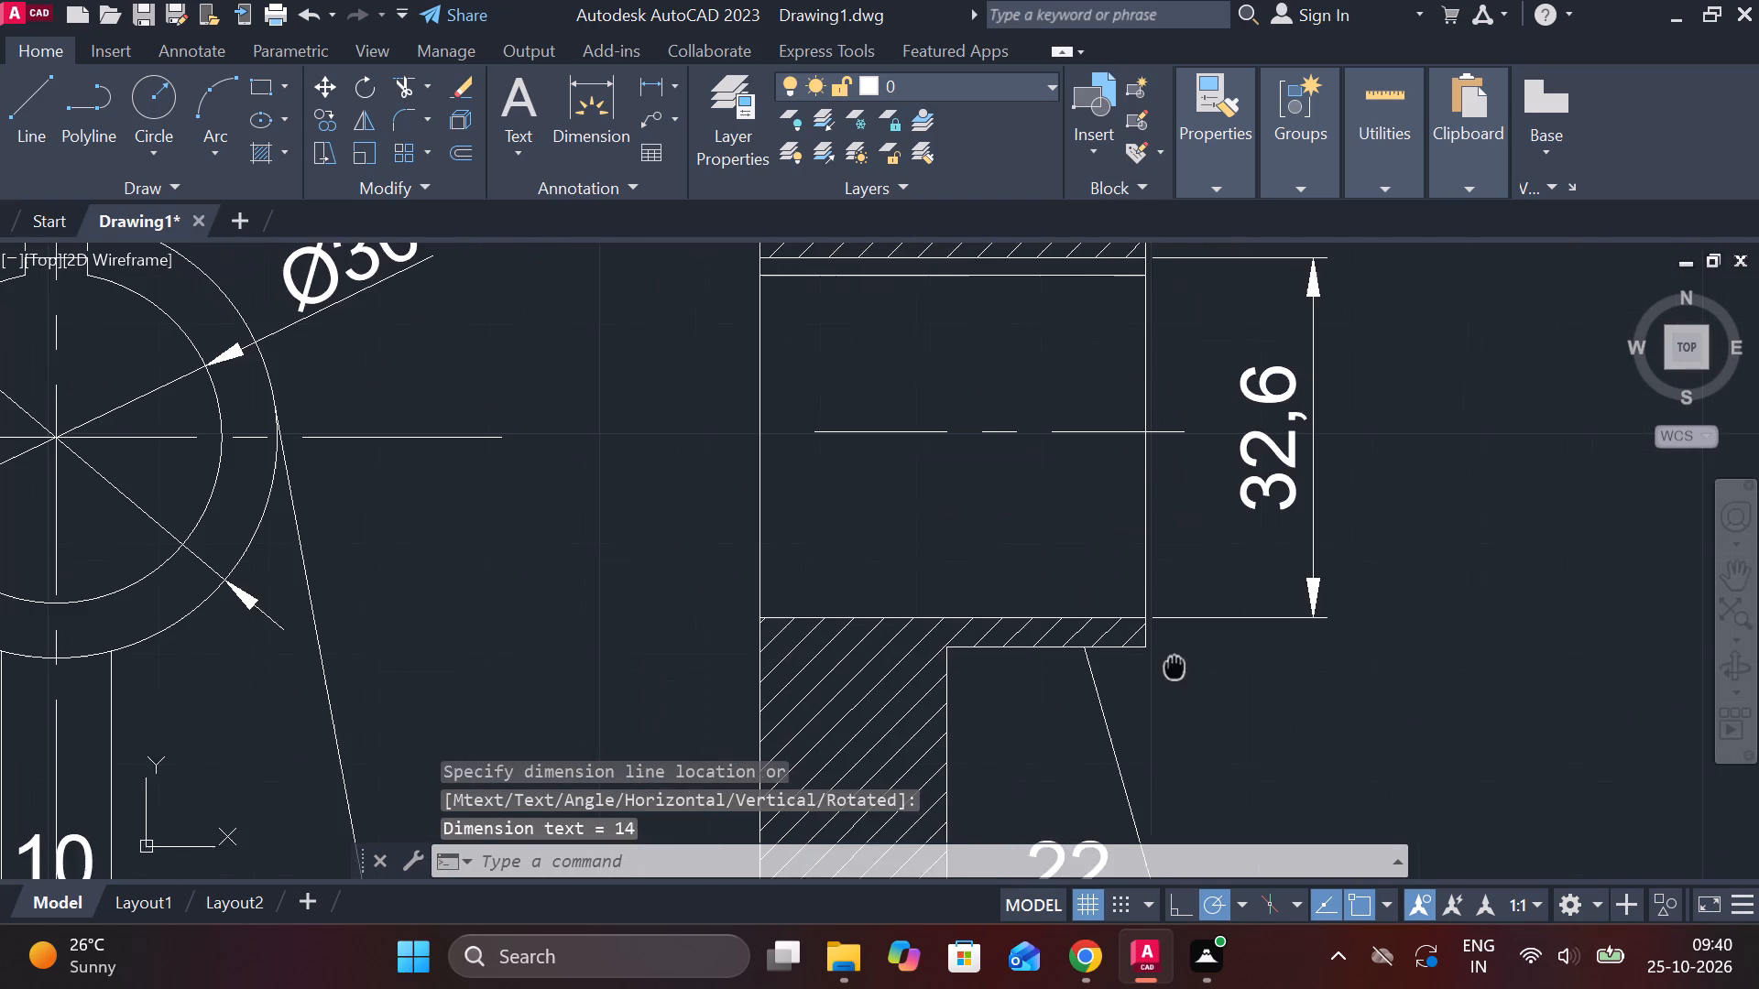
Add a horizontal linear dimension for the rib's top width where it meets the underside of the hub in the side view.
middle_drag(1175, 665, 1175, 663)
key(space)
click(952, 651)
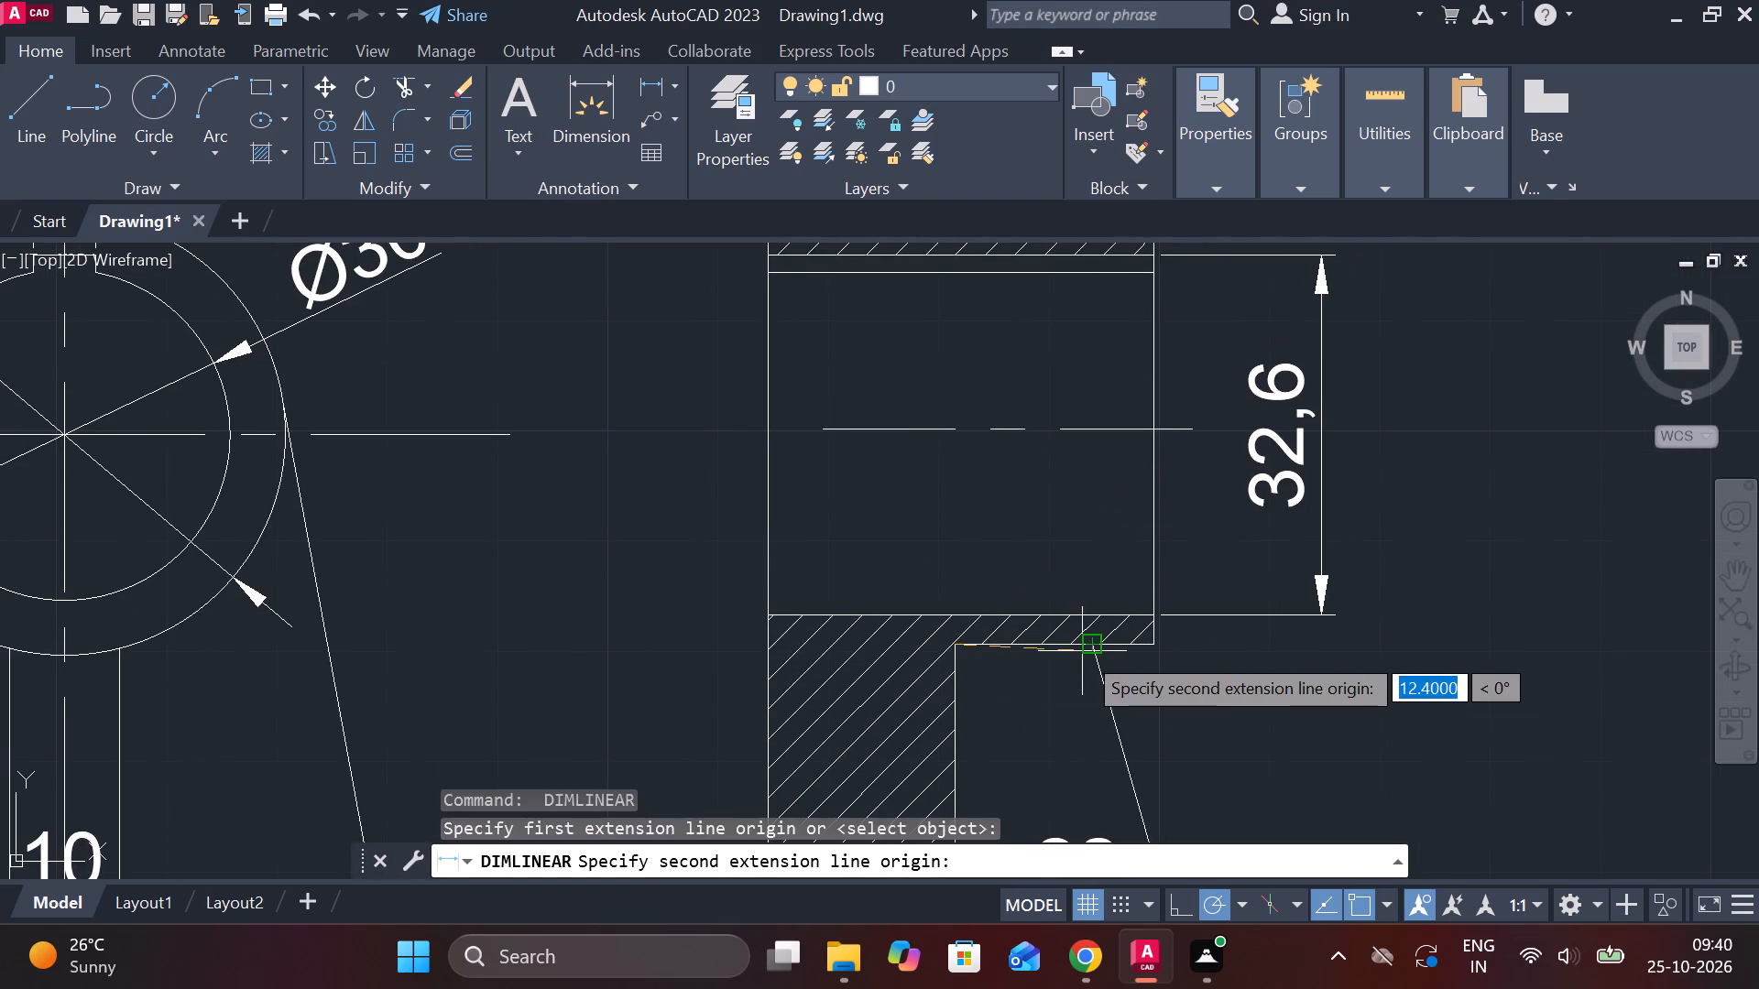
click(1091, 651)
click(1070, 597)
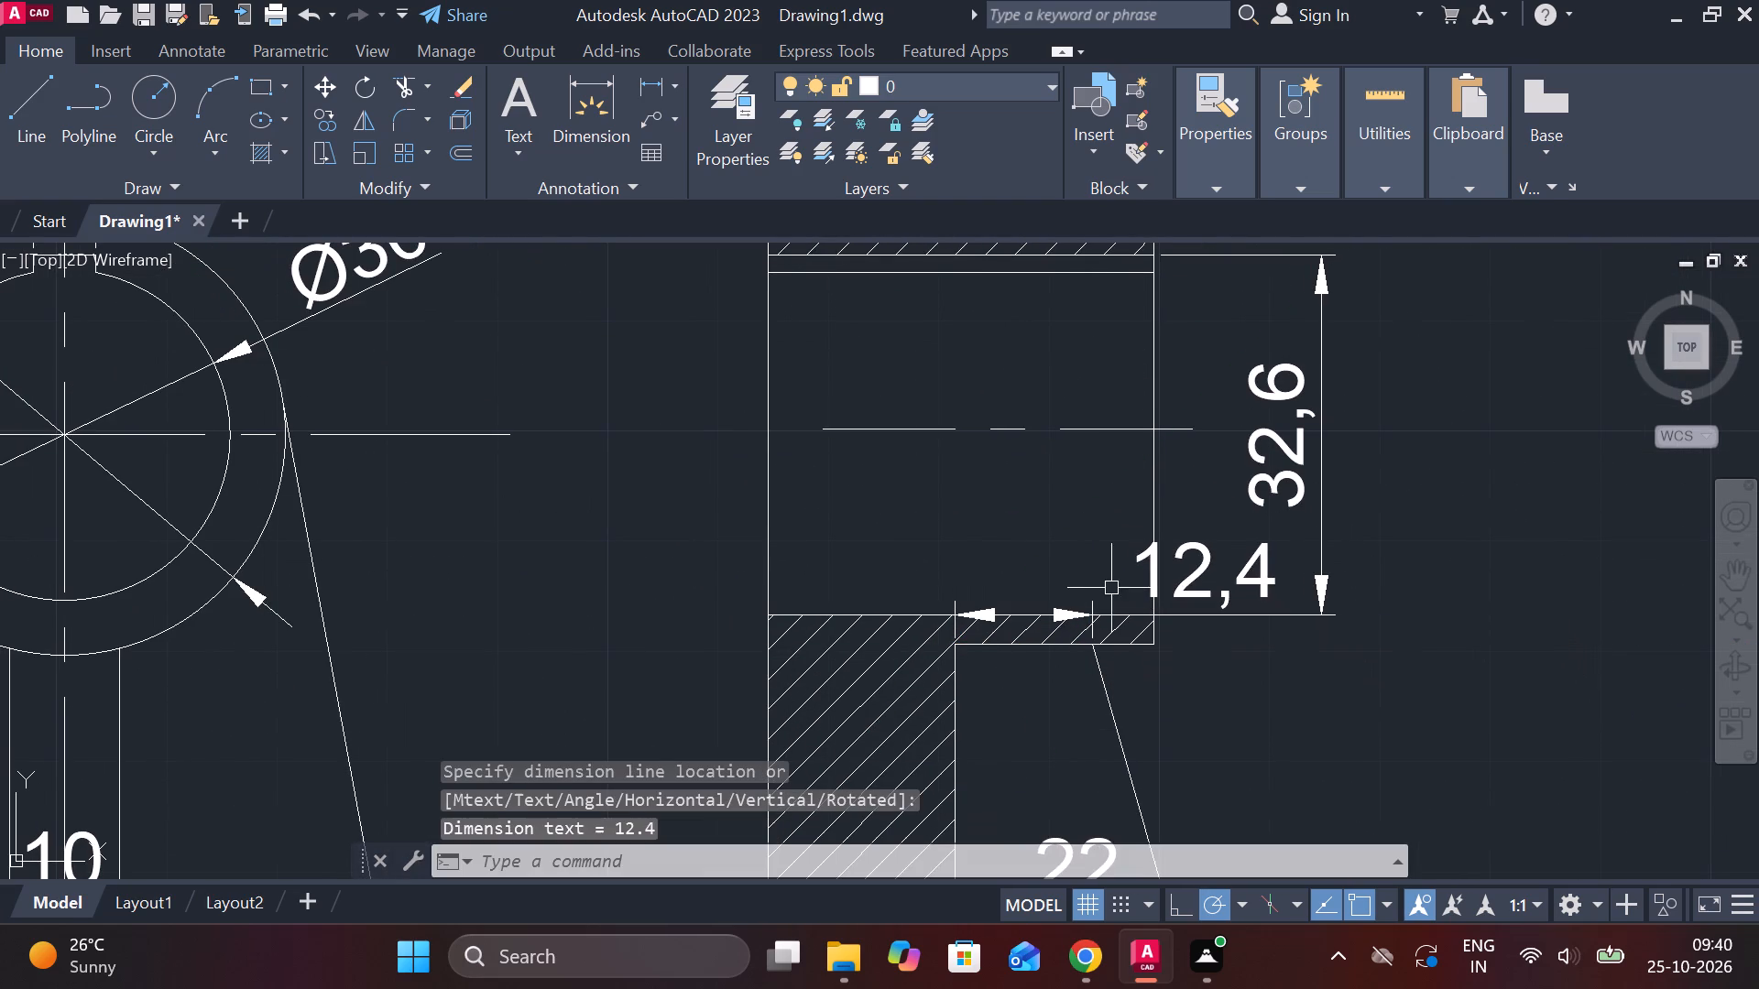
Move the rib's top width dimension down about 14 units so that it sits below the hub.
click(1069, 614)
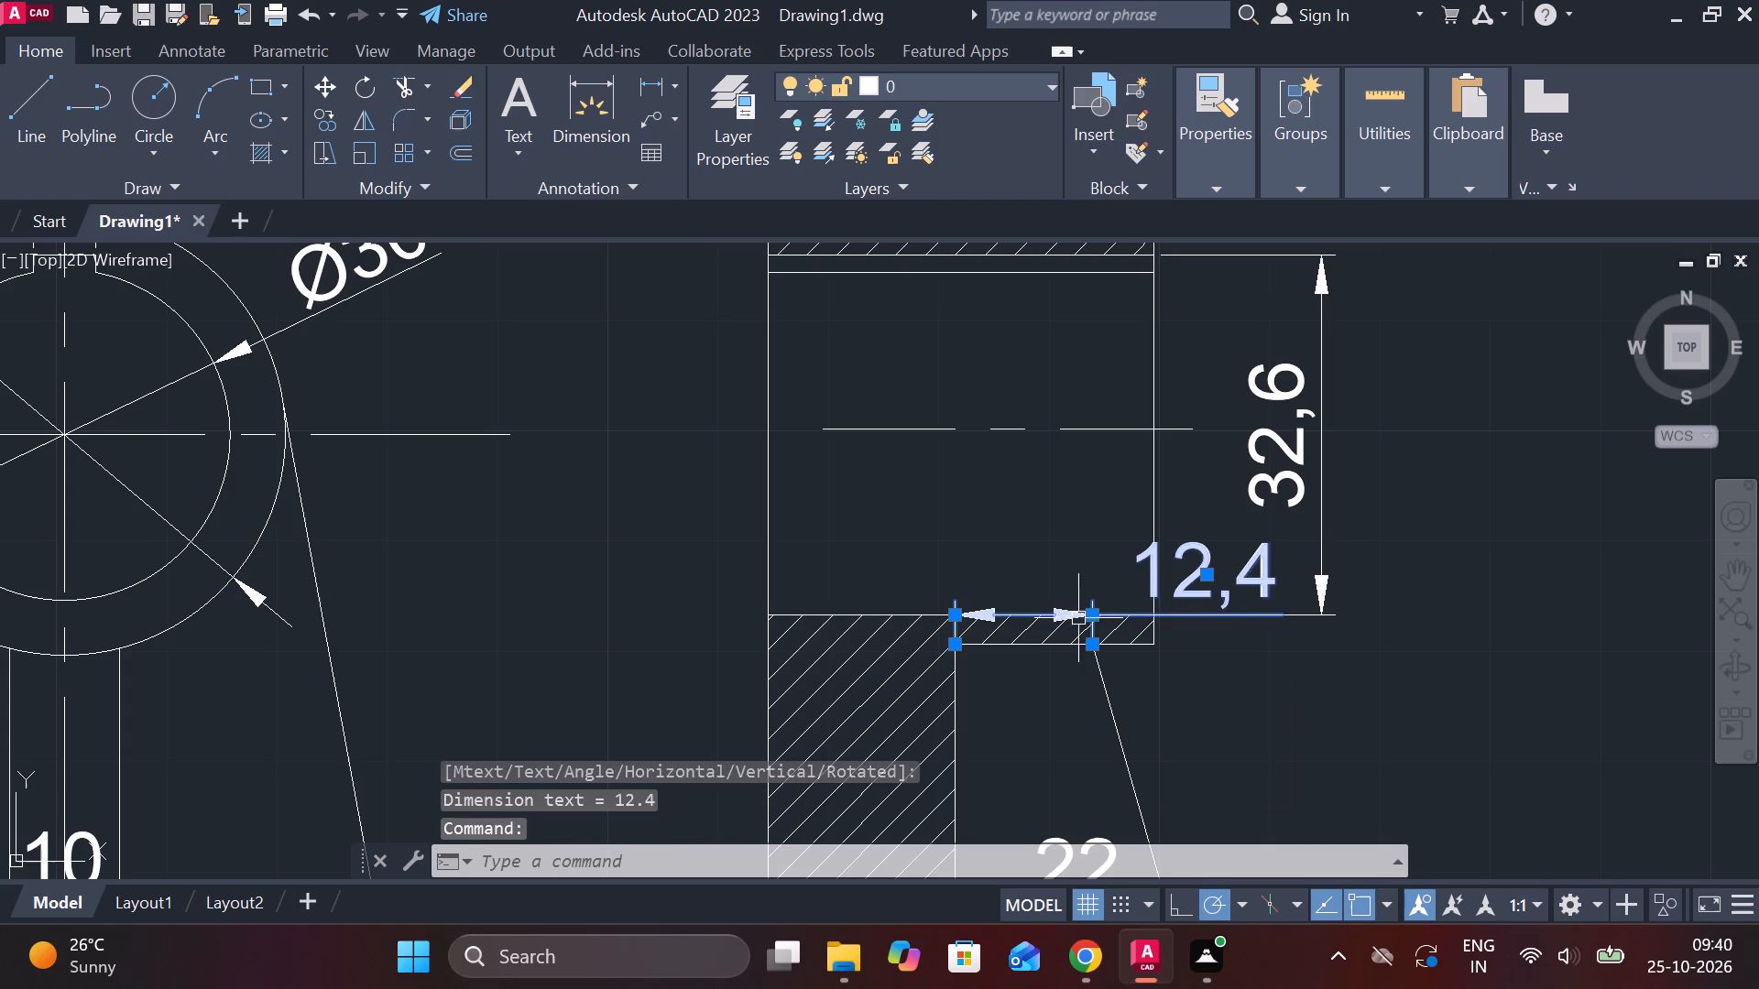
click(1208, 573)
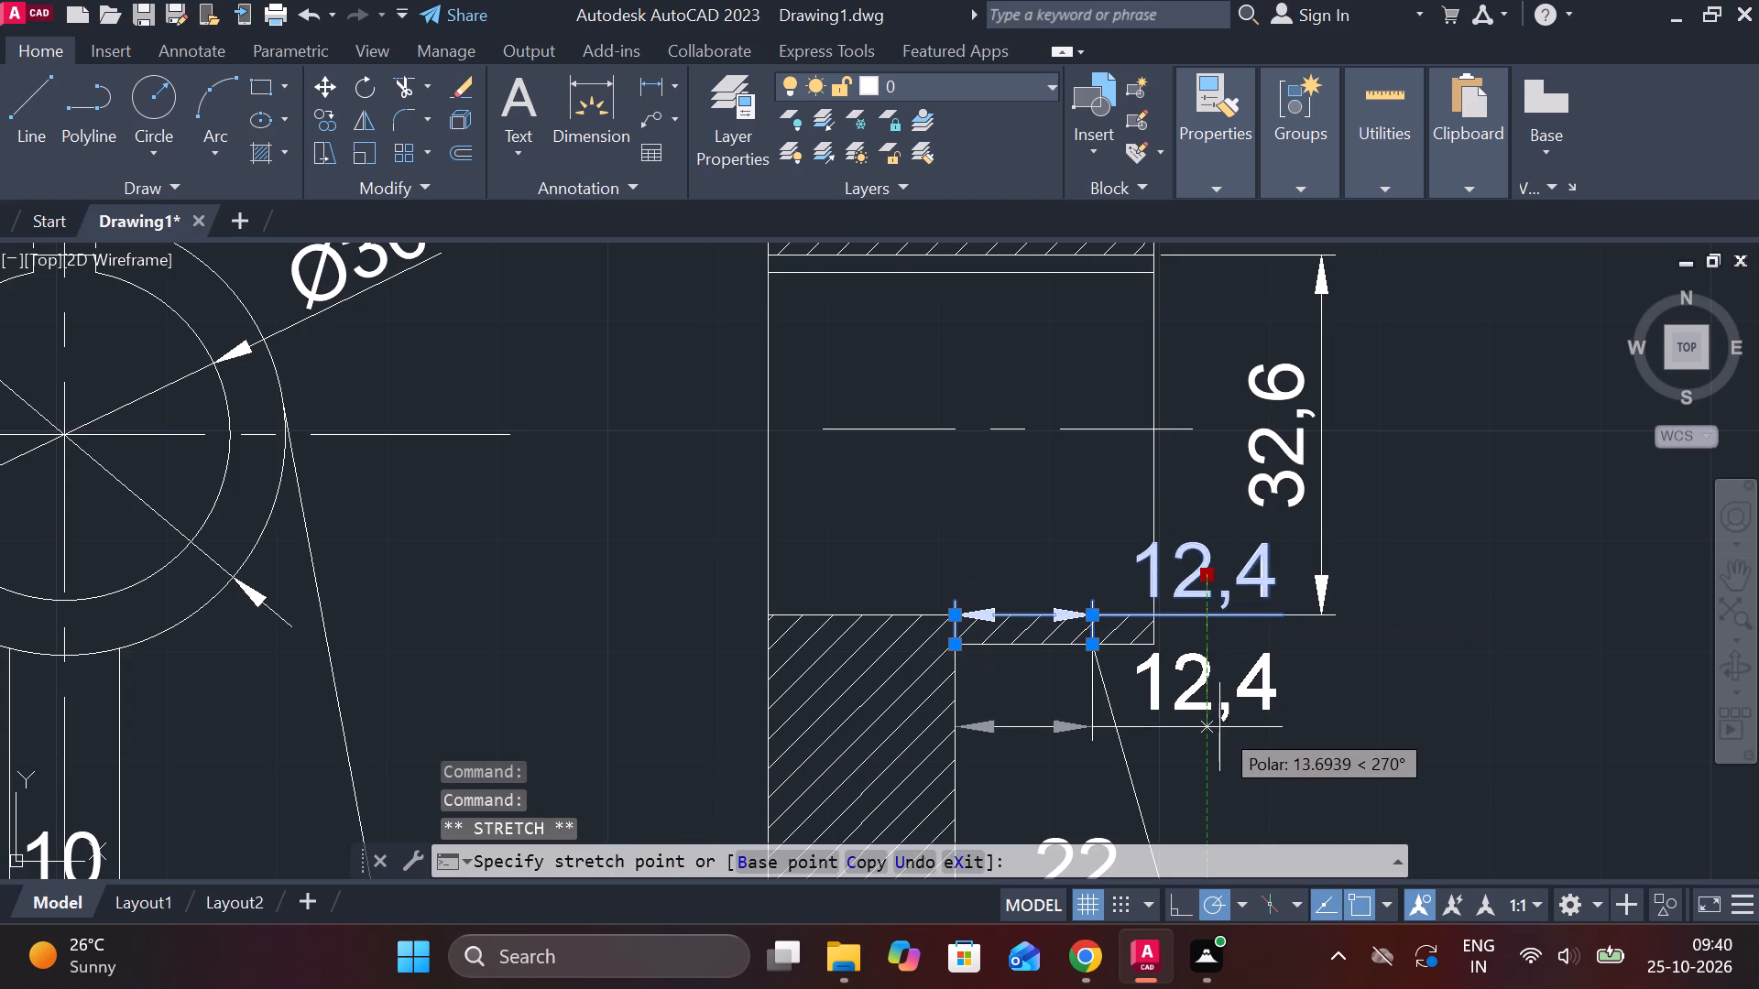
click(1219, 728)
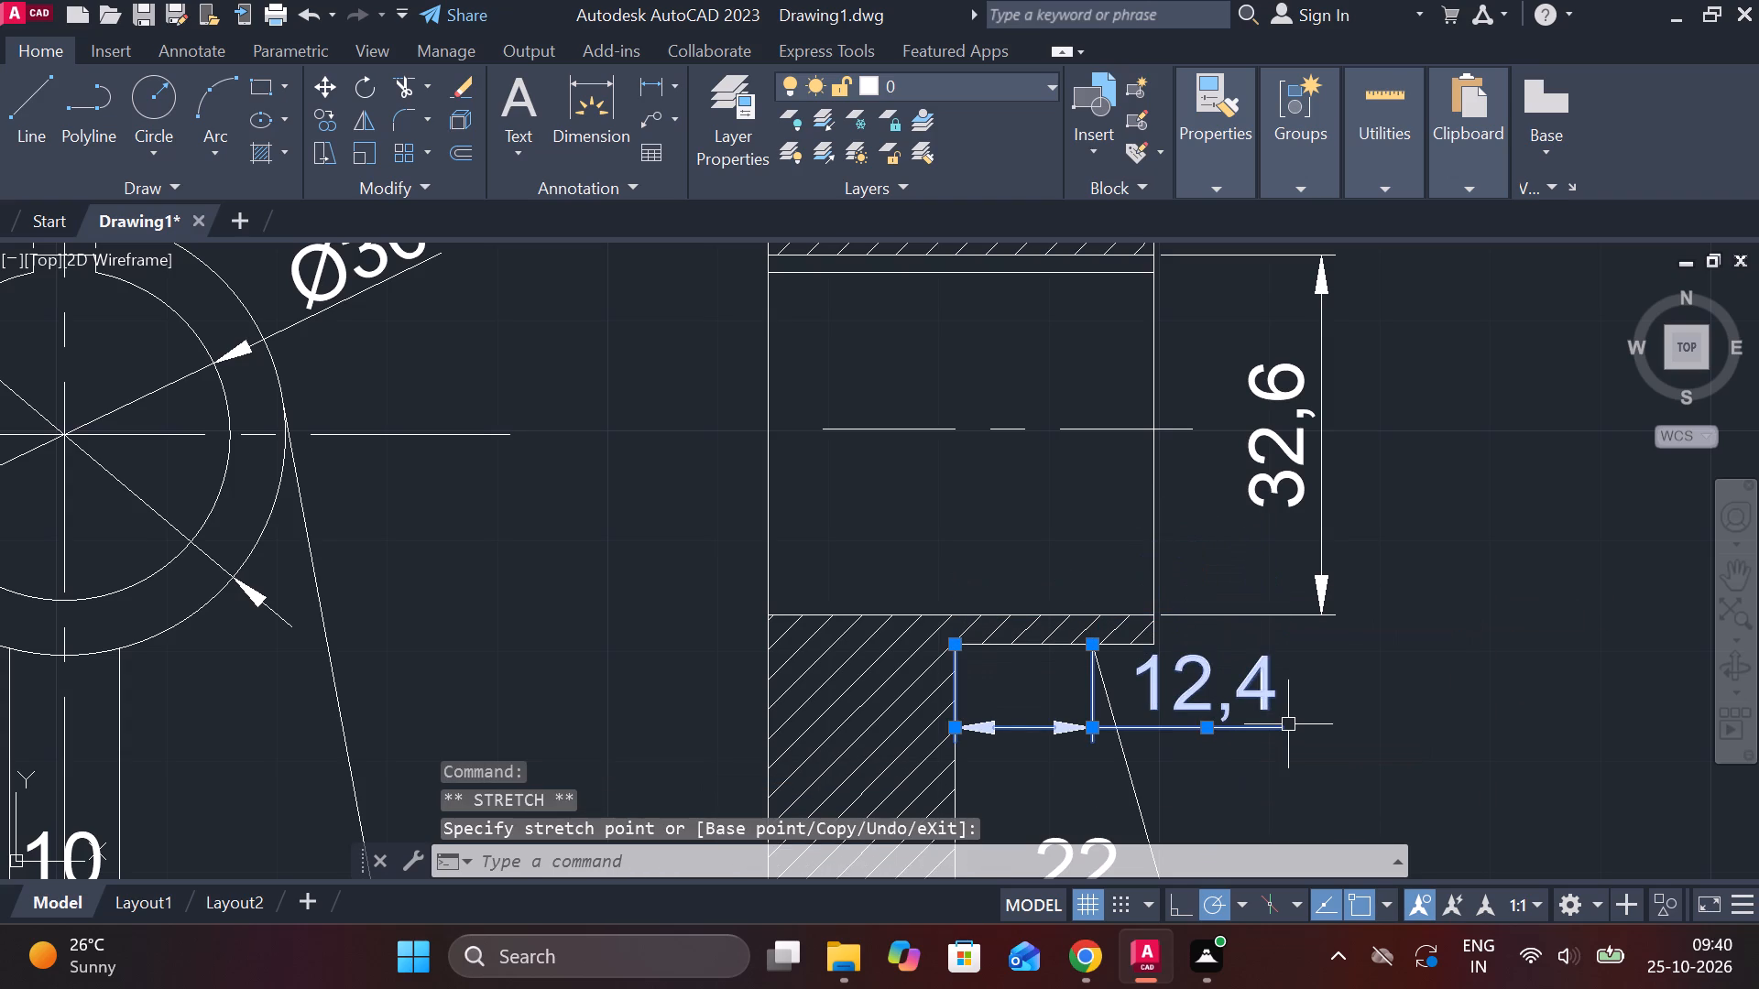
key(Escape)
Extend the upper end of the front view's vertical centre line farther above the keyway dimension.
middle_drag(1251, 538, 1191, 610)
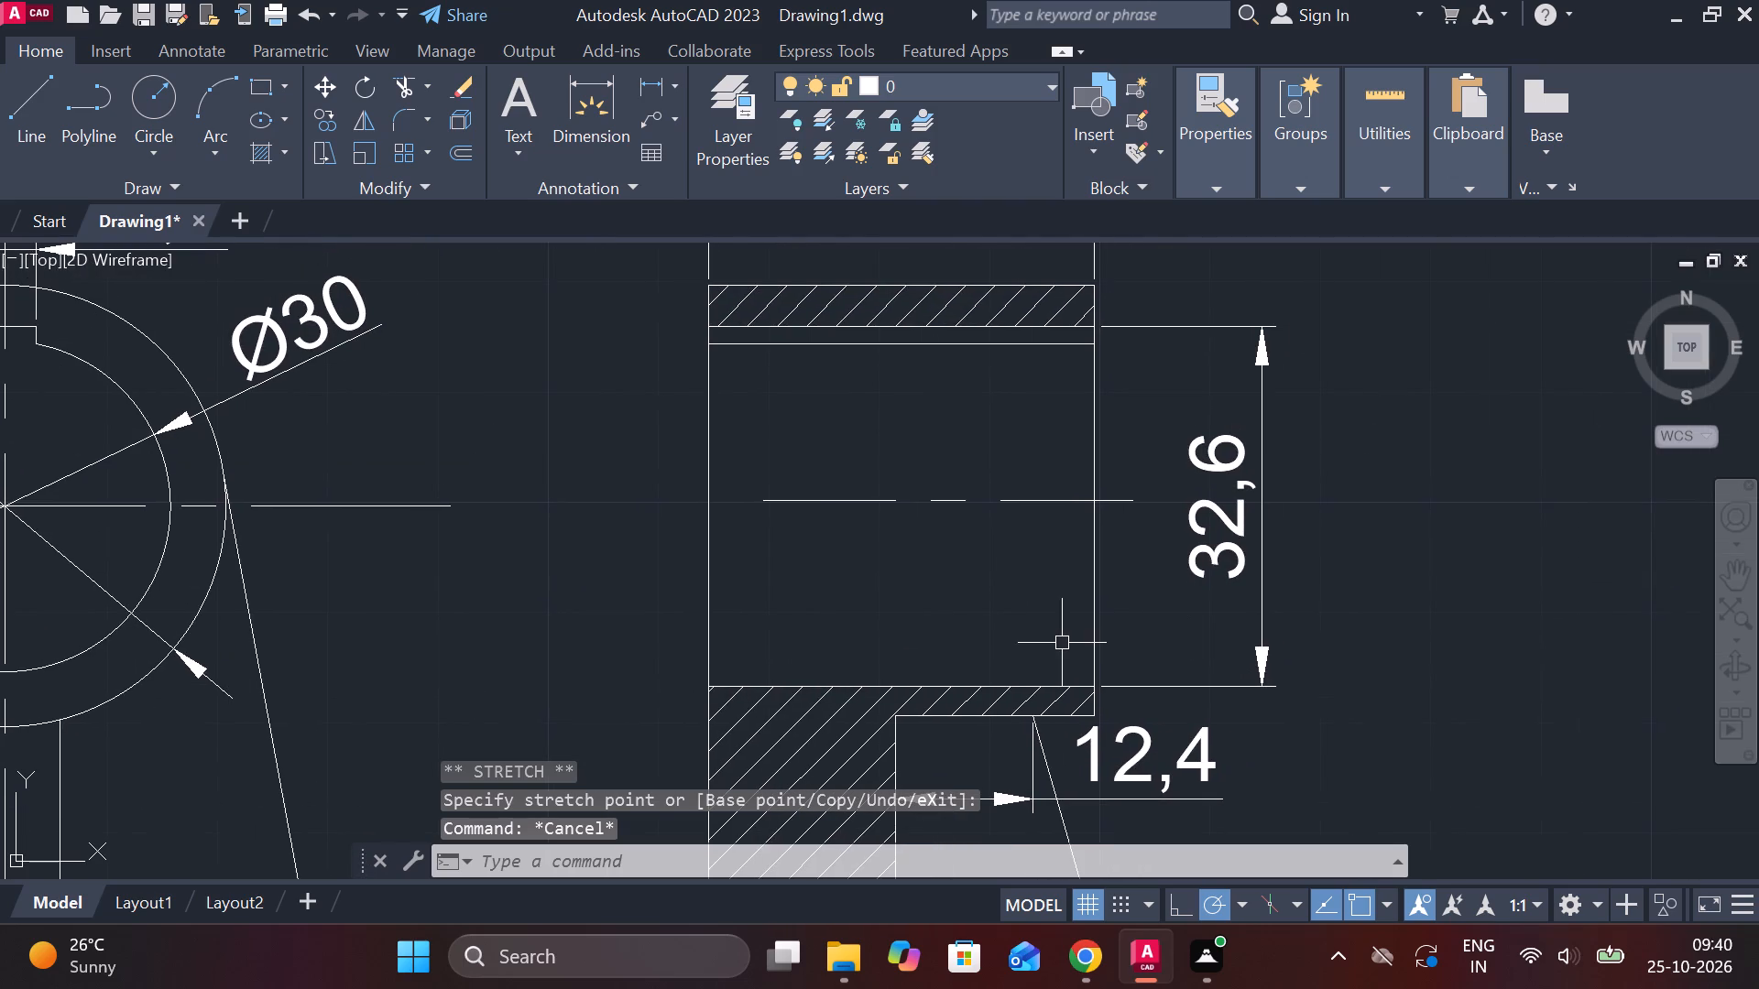
middle_drag(1018, 527, 1092, 728)
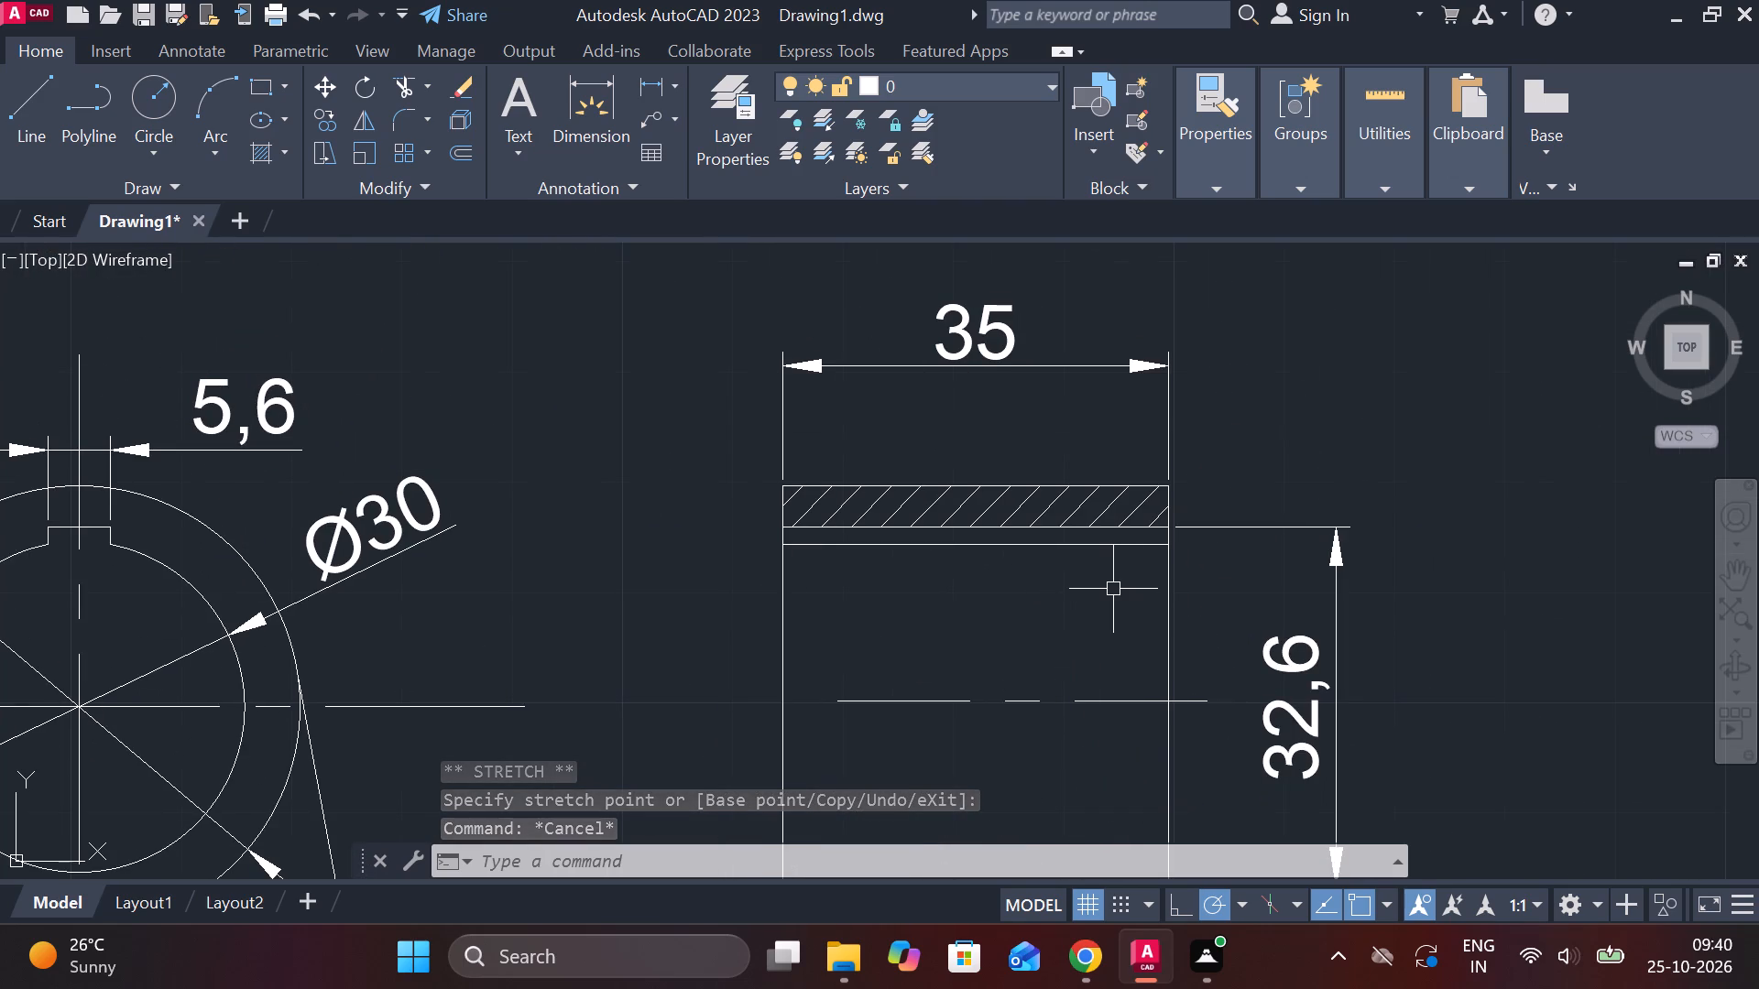
scroll(1113, 589, down, 2)
middle_drag(1257, 742, 1256, 742)
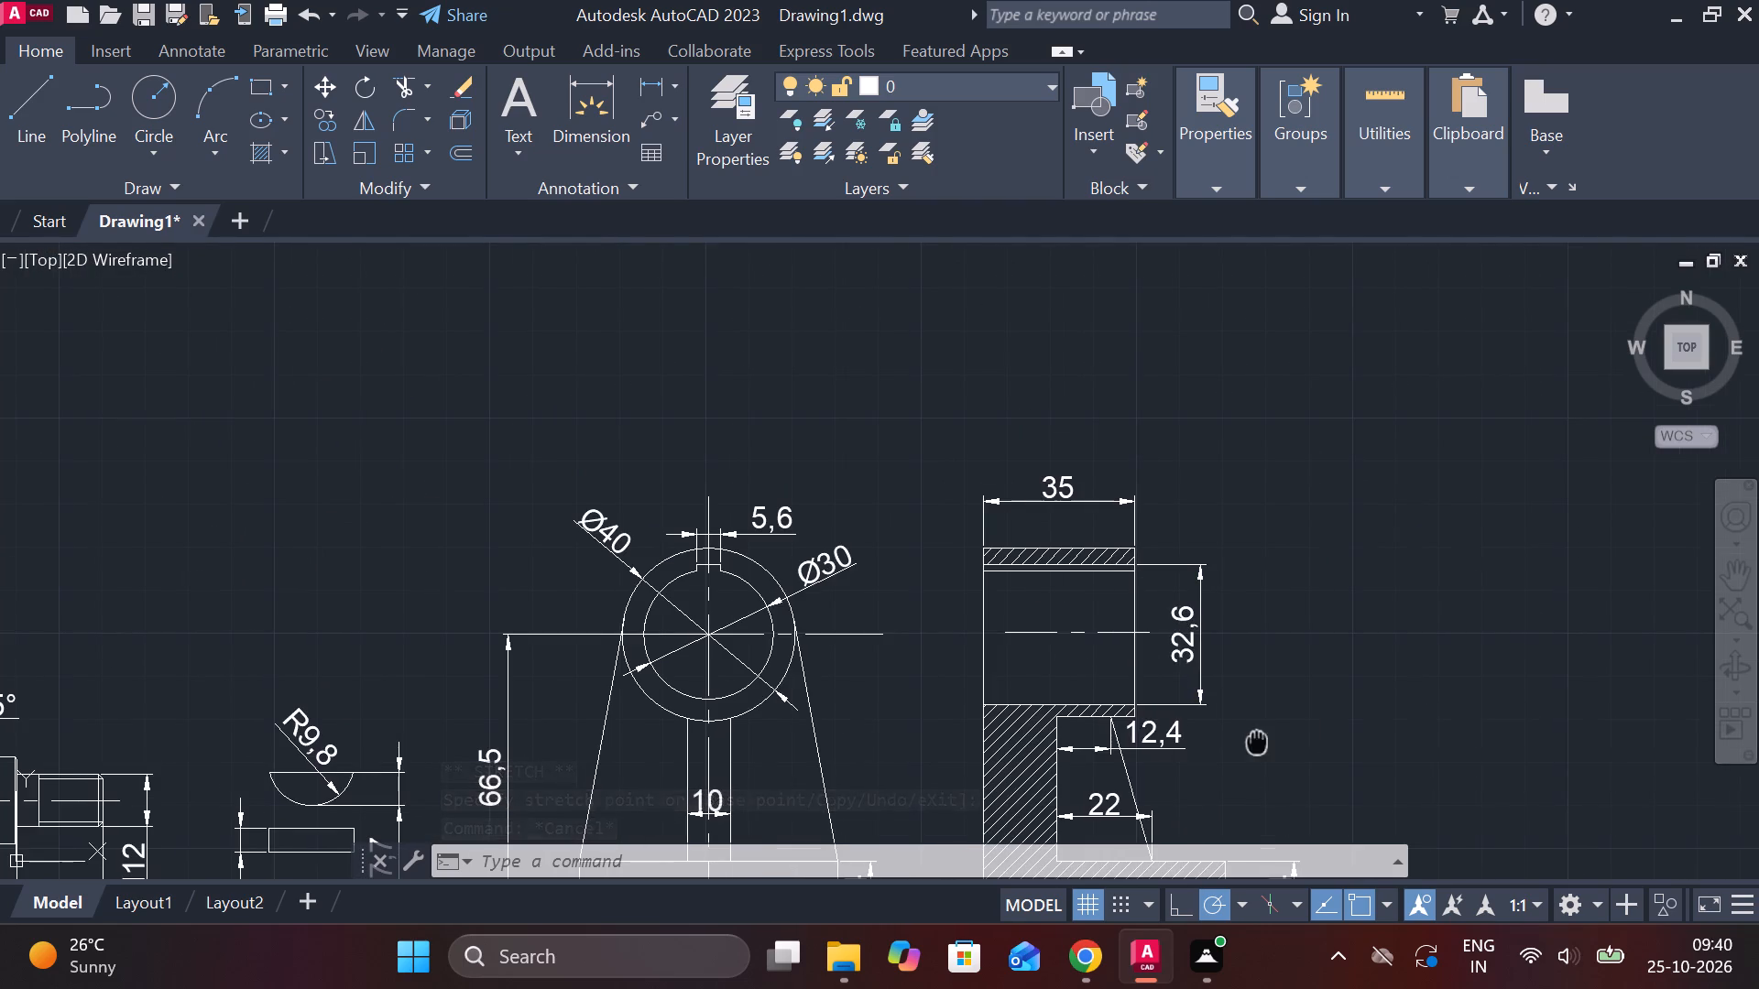
middle_drag(1256, 742, 1282, 557)
scroll(1282, 590, down, 1)
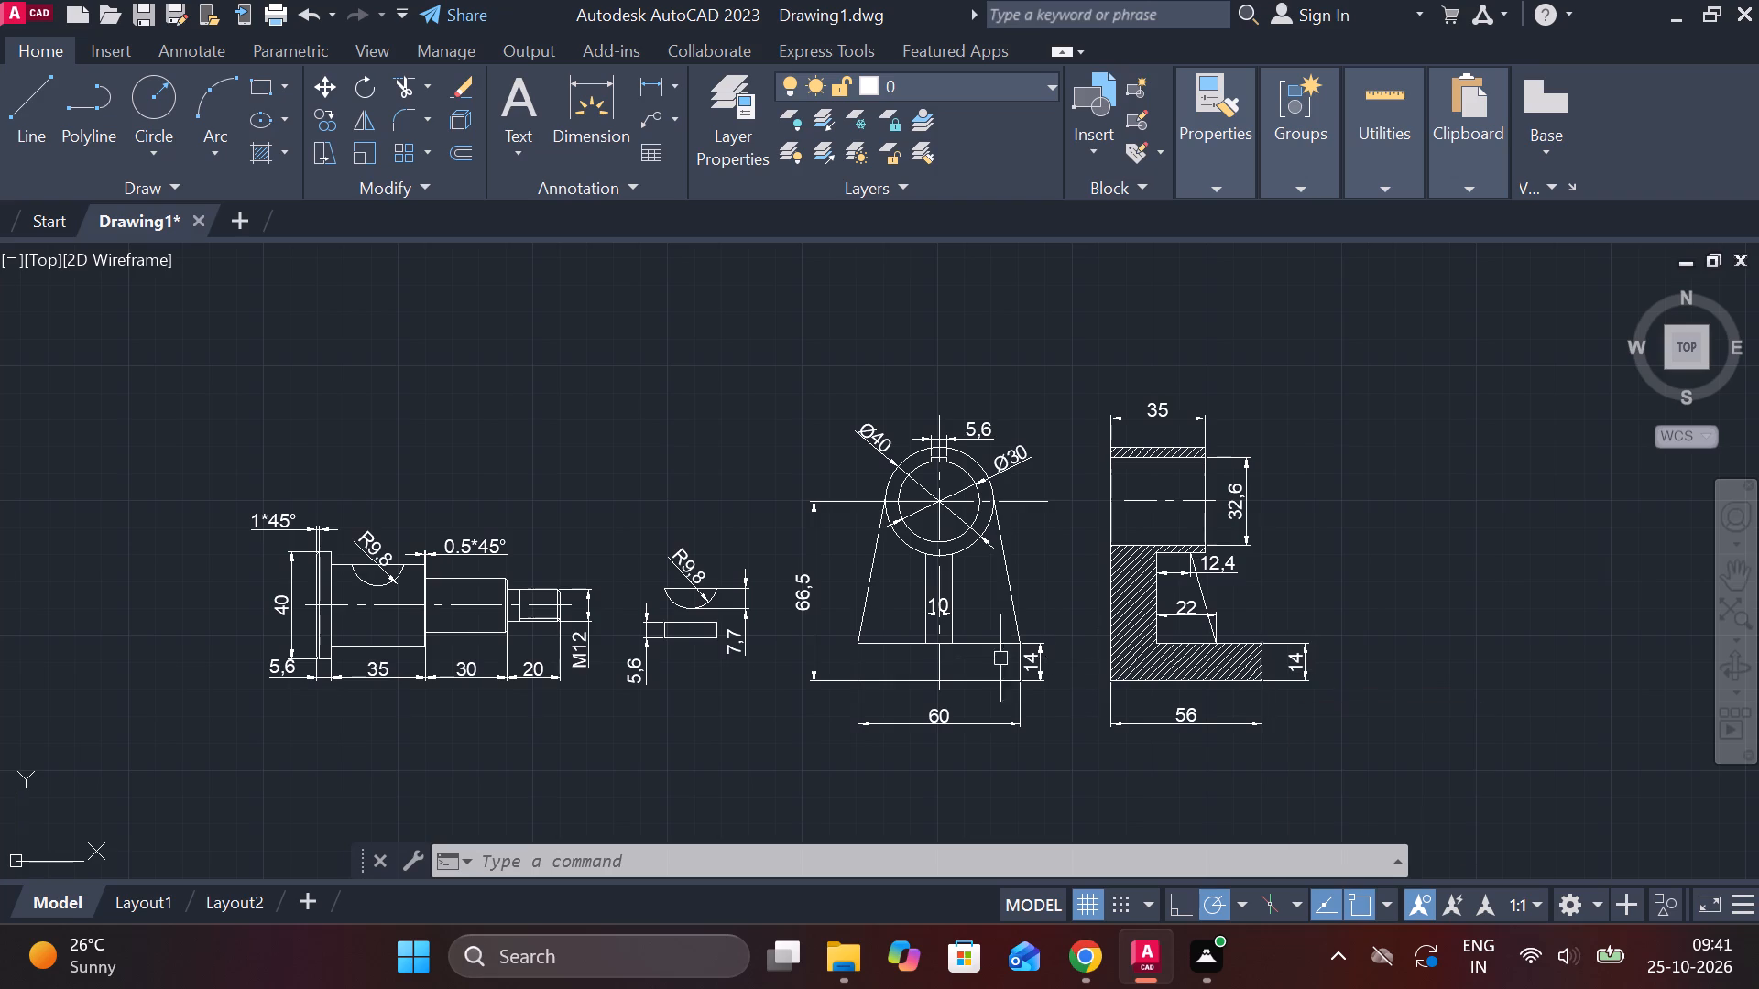
middle_drag(778, 558, 841, 560)
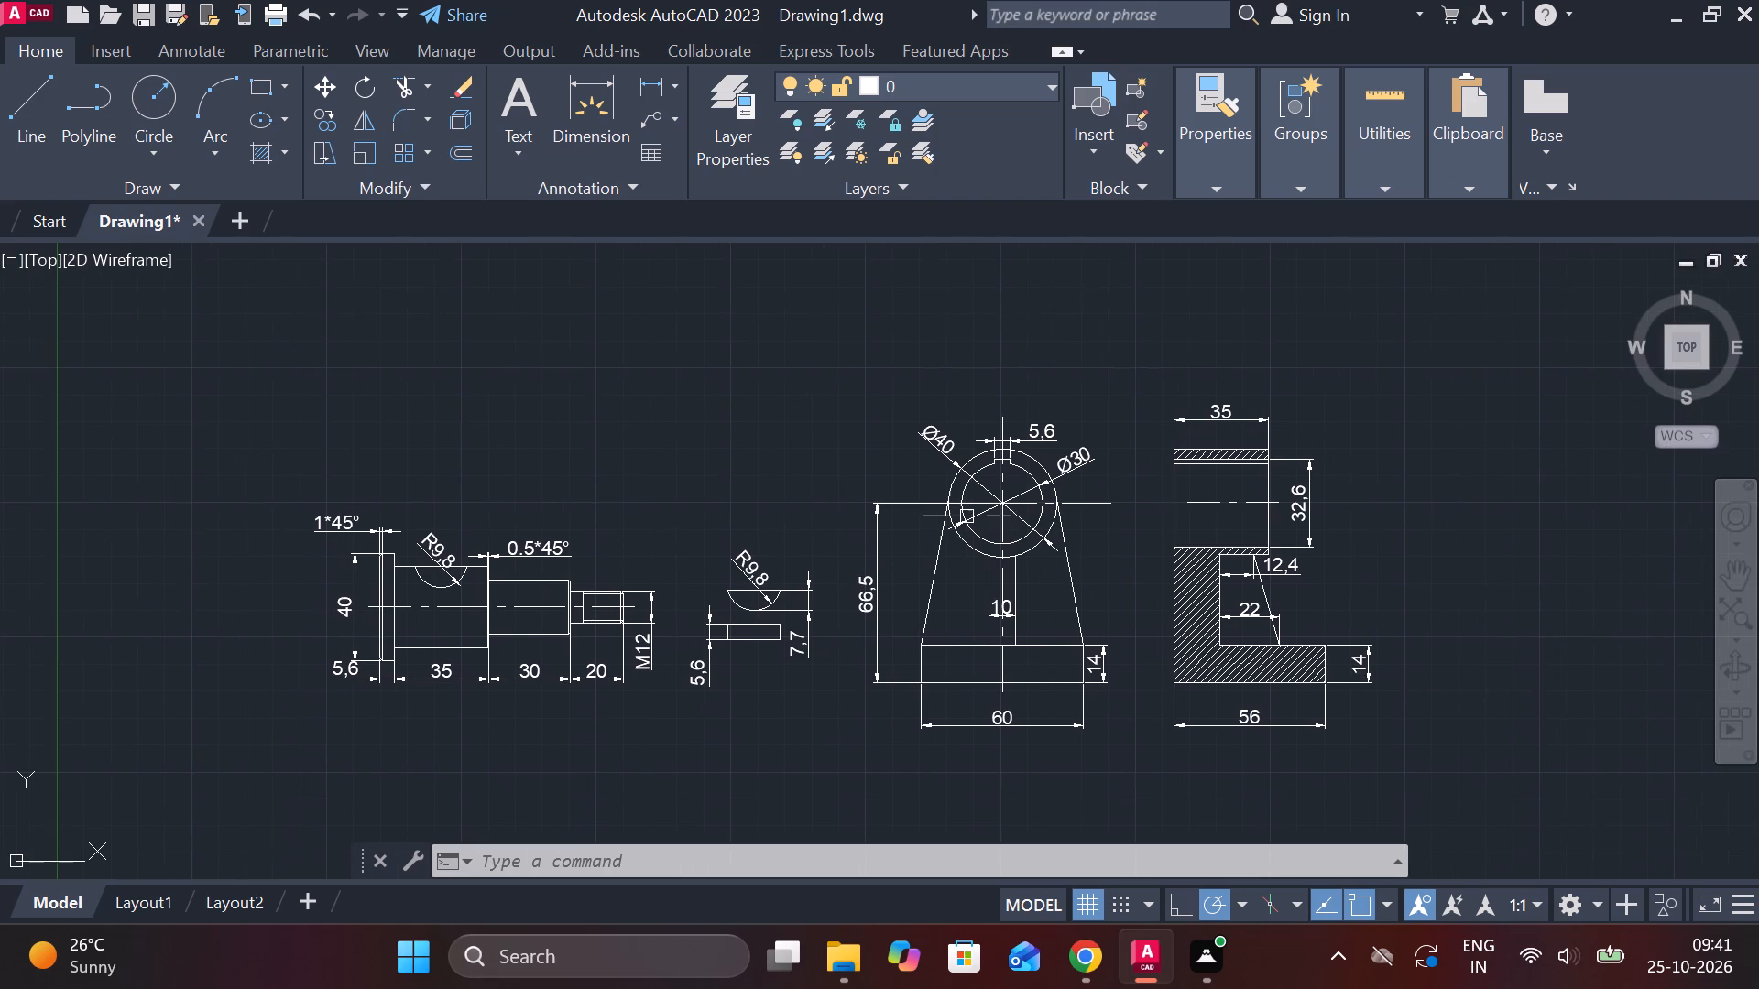
click(1003, 419)
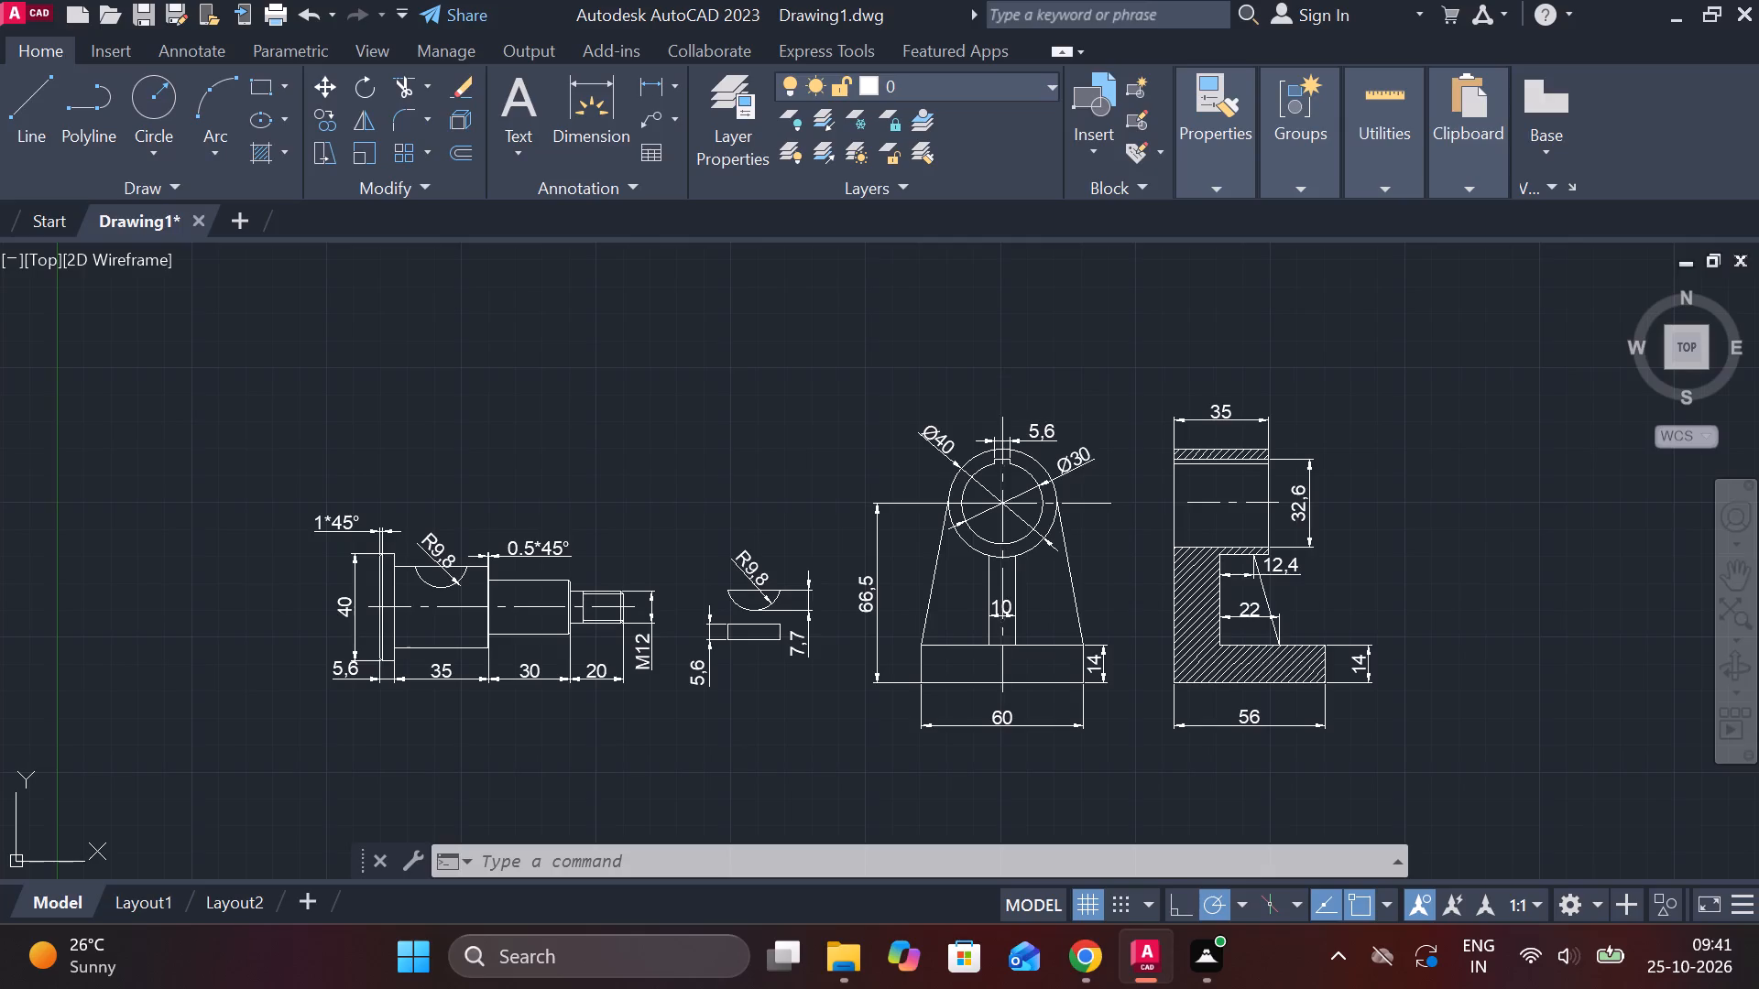
click(1009, 416)
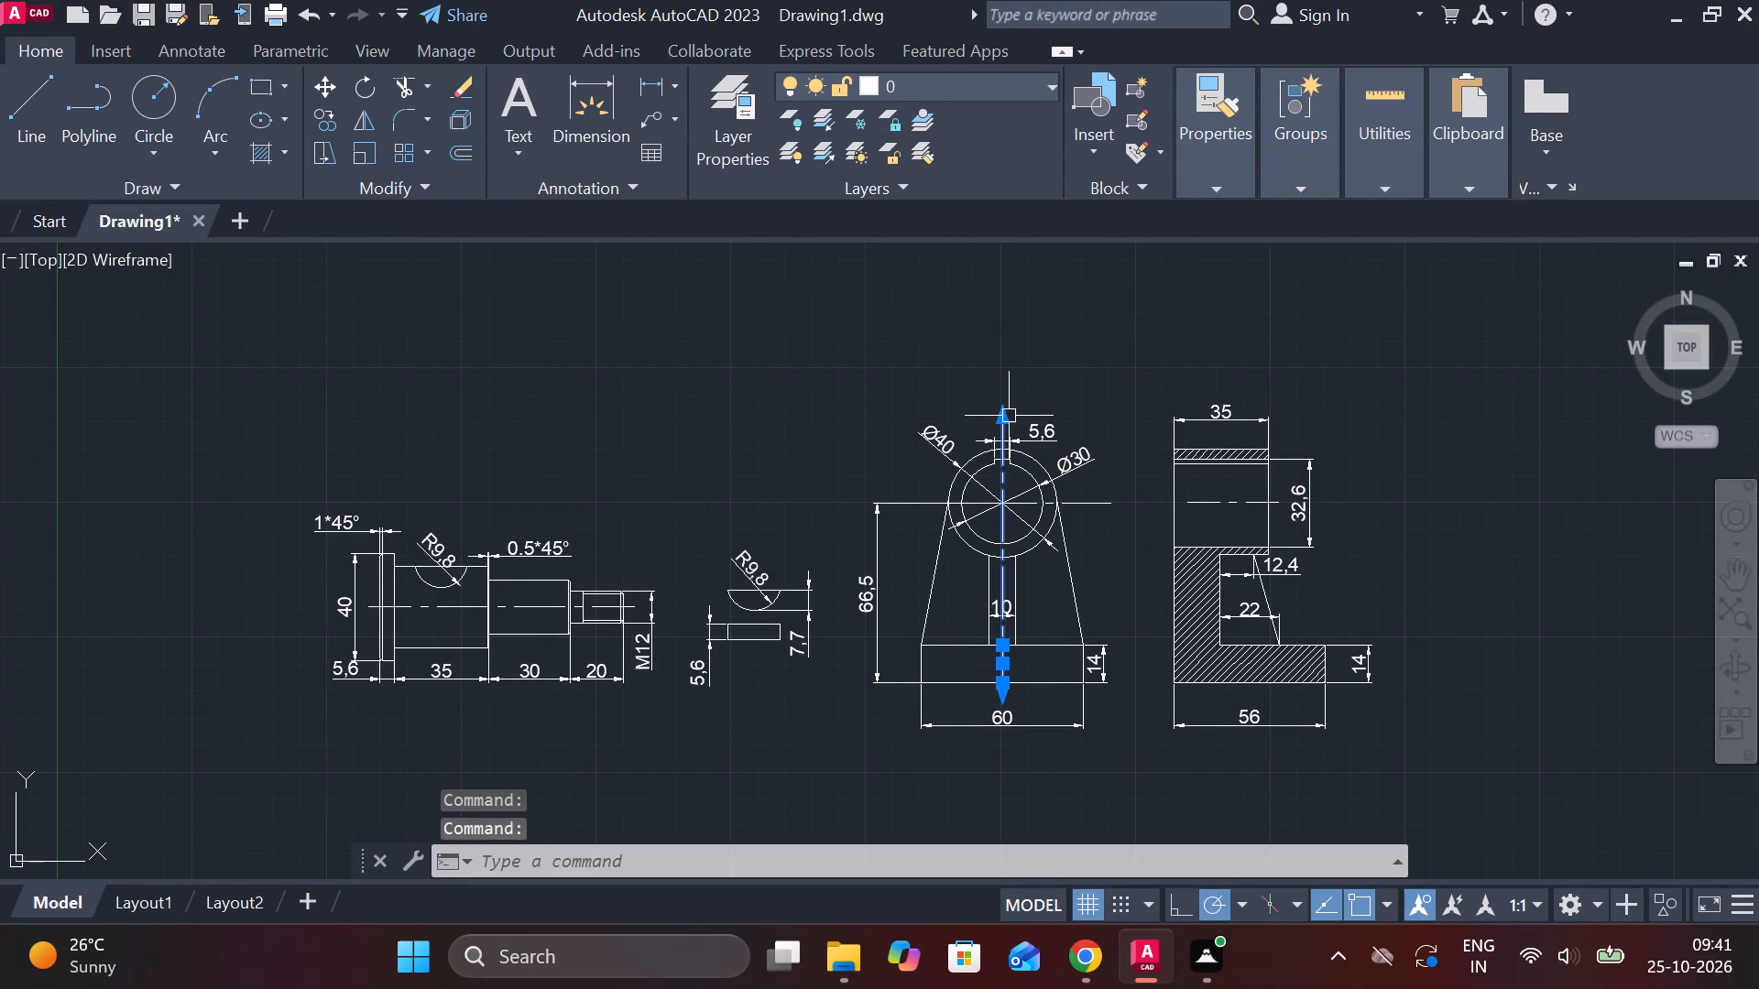
click(1003, 416)
click(1004, 358)
key(Escape)
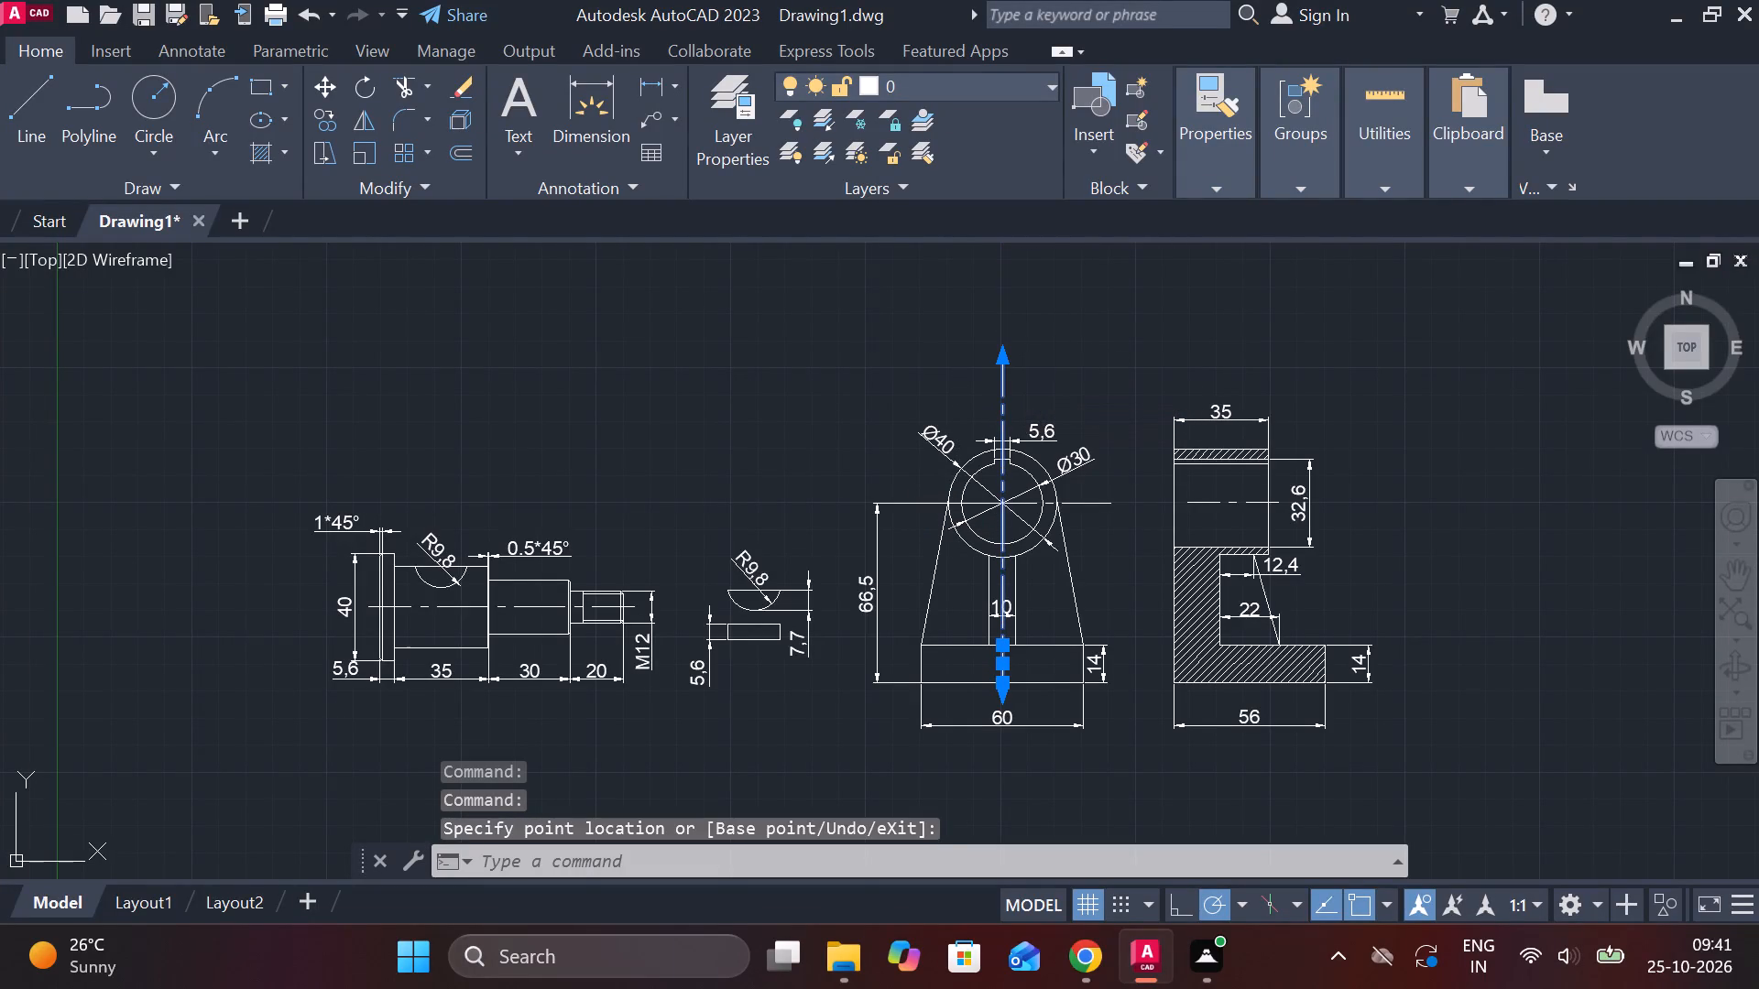
Add the section letter A as multiline text with height 12, above the Ø40 dimension beside the front view's vertical centre line.
middle_drag(1084, 397, 1245, 386)
scroll(1142, 388, up, 2)
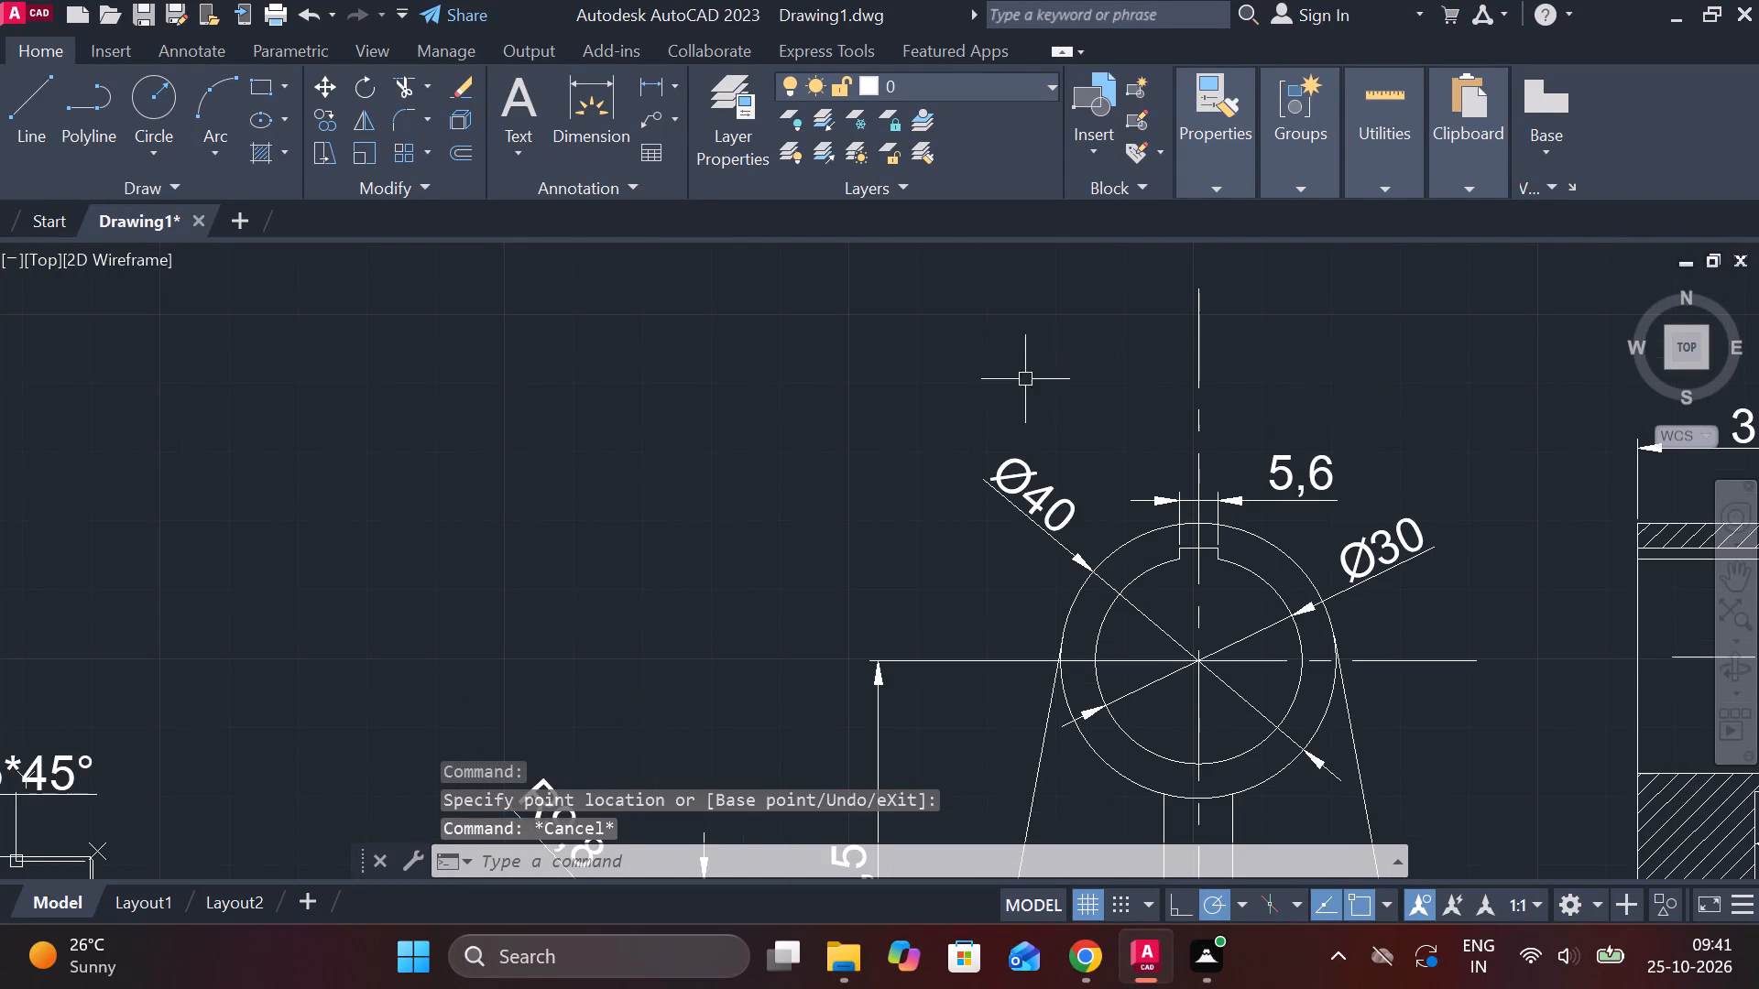
text(t)
key(space)
click(1021, 331)
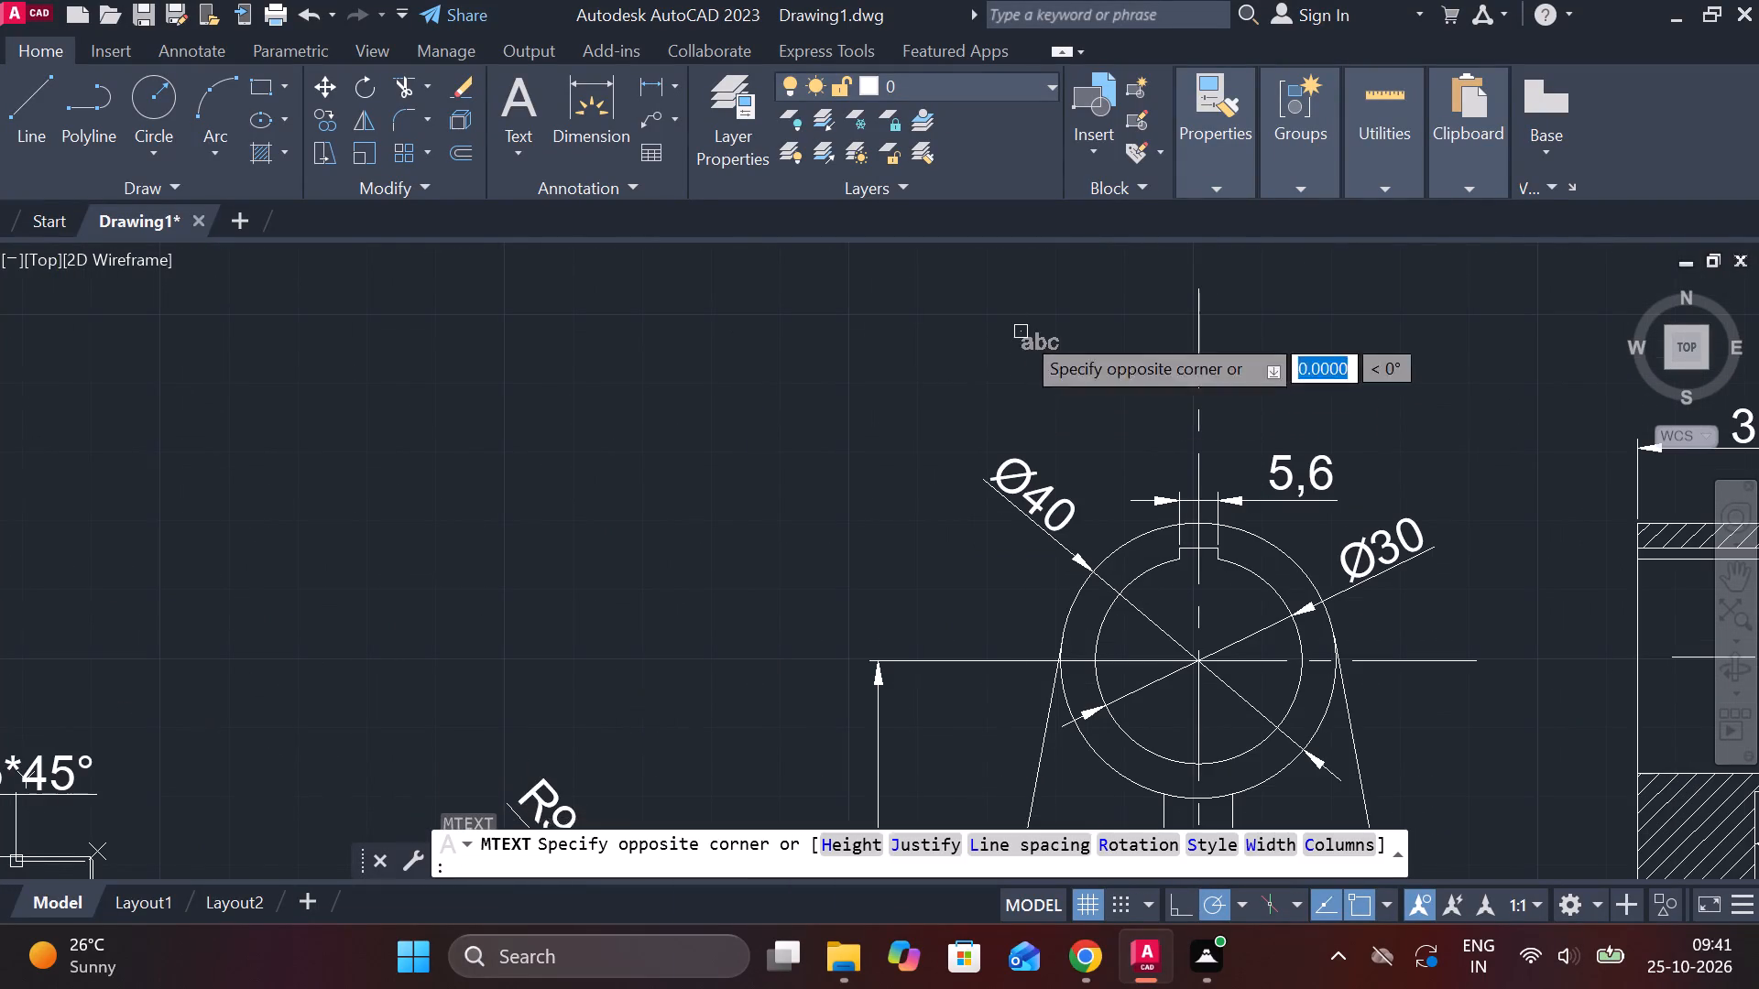
click(1088, 426)
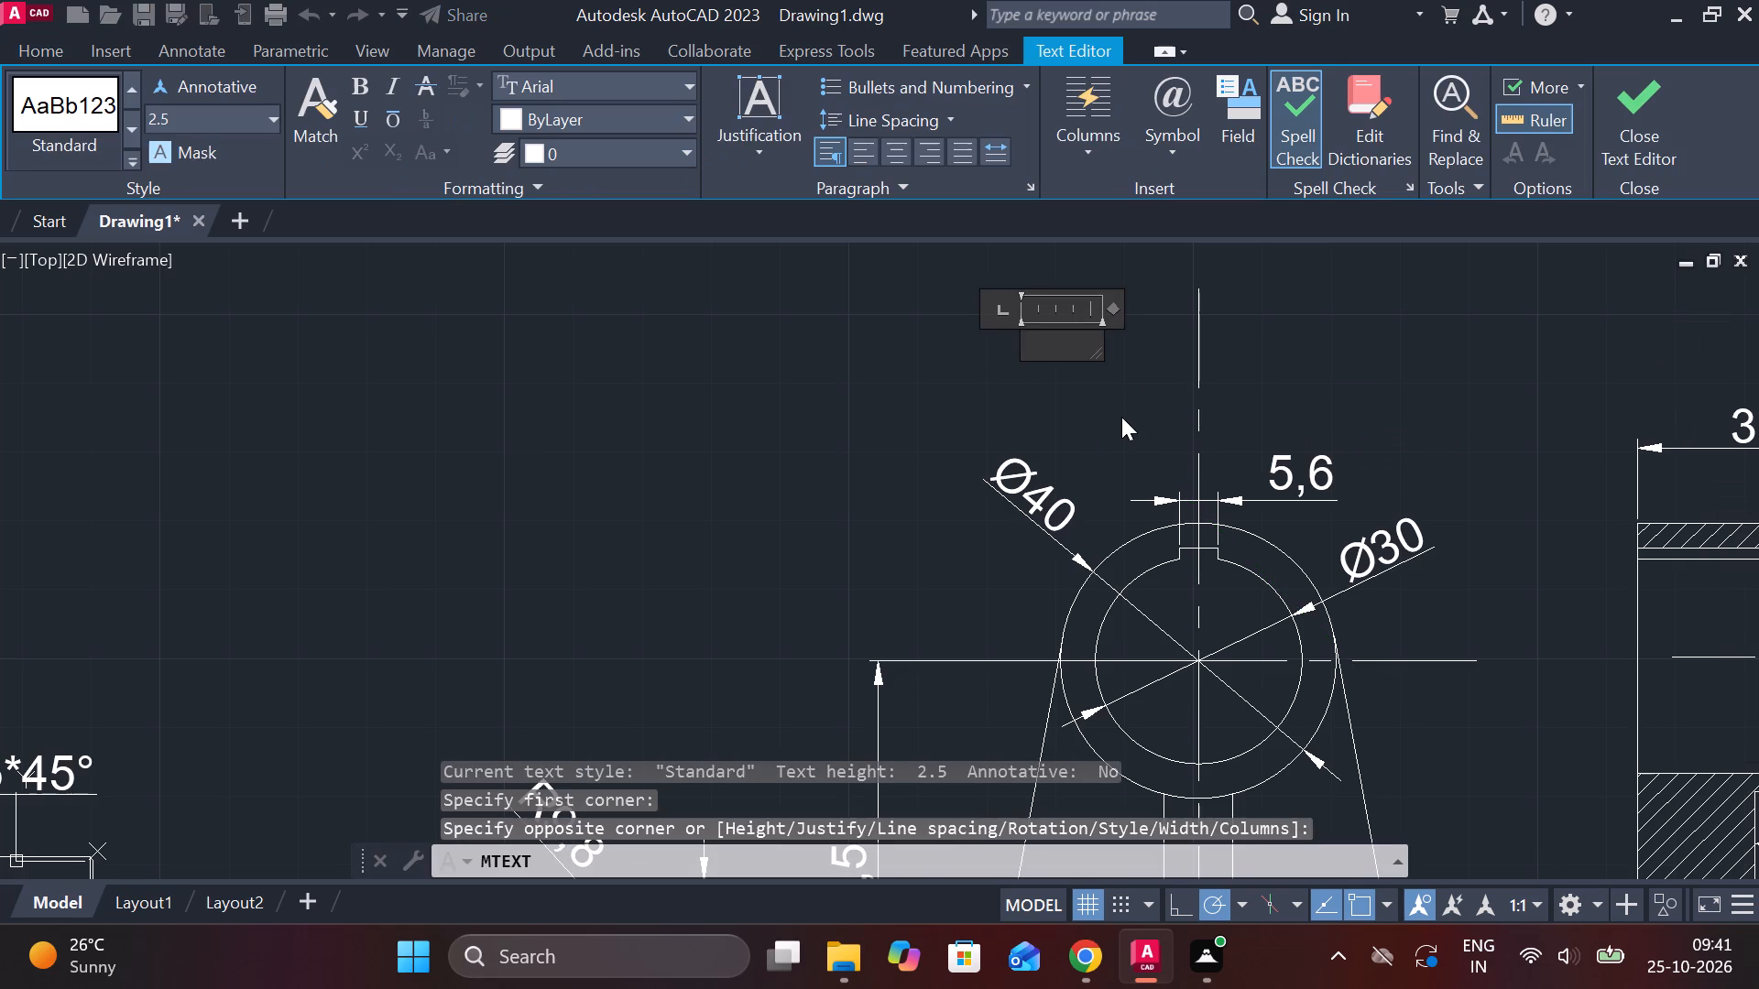
key(a)
key(BackSpace)
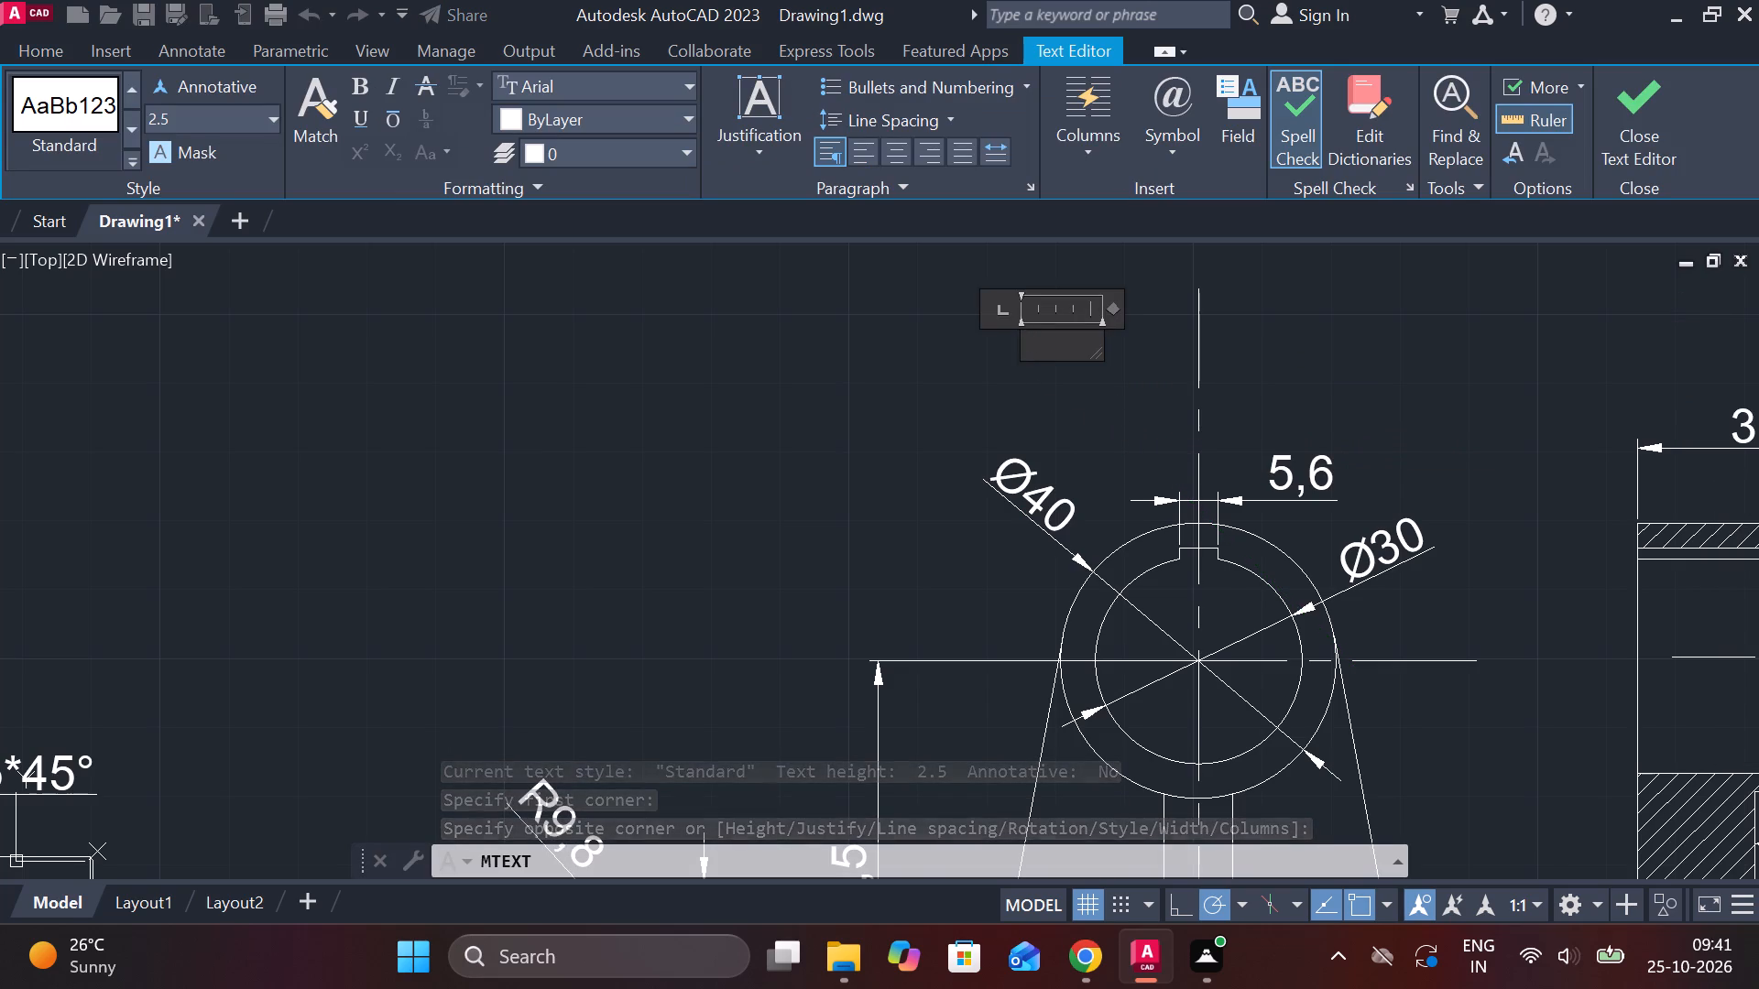
key(a)
drag(1042, 348, 1009, 350)
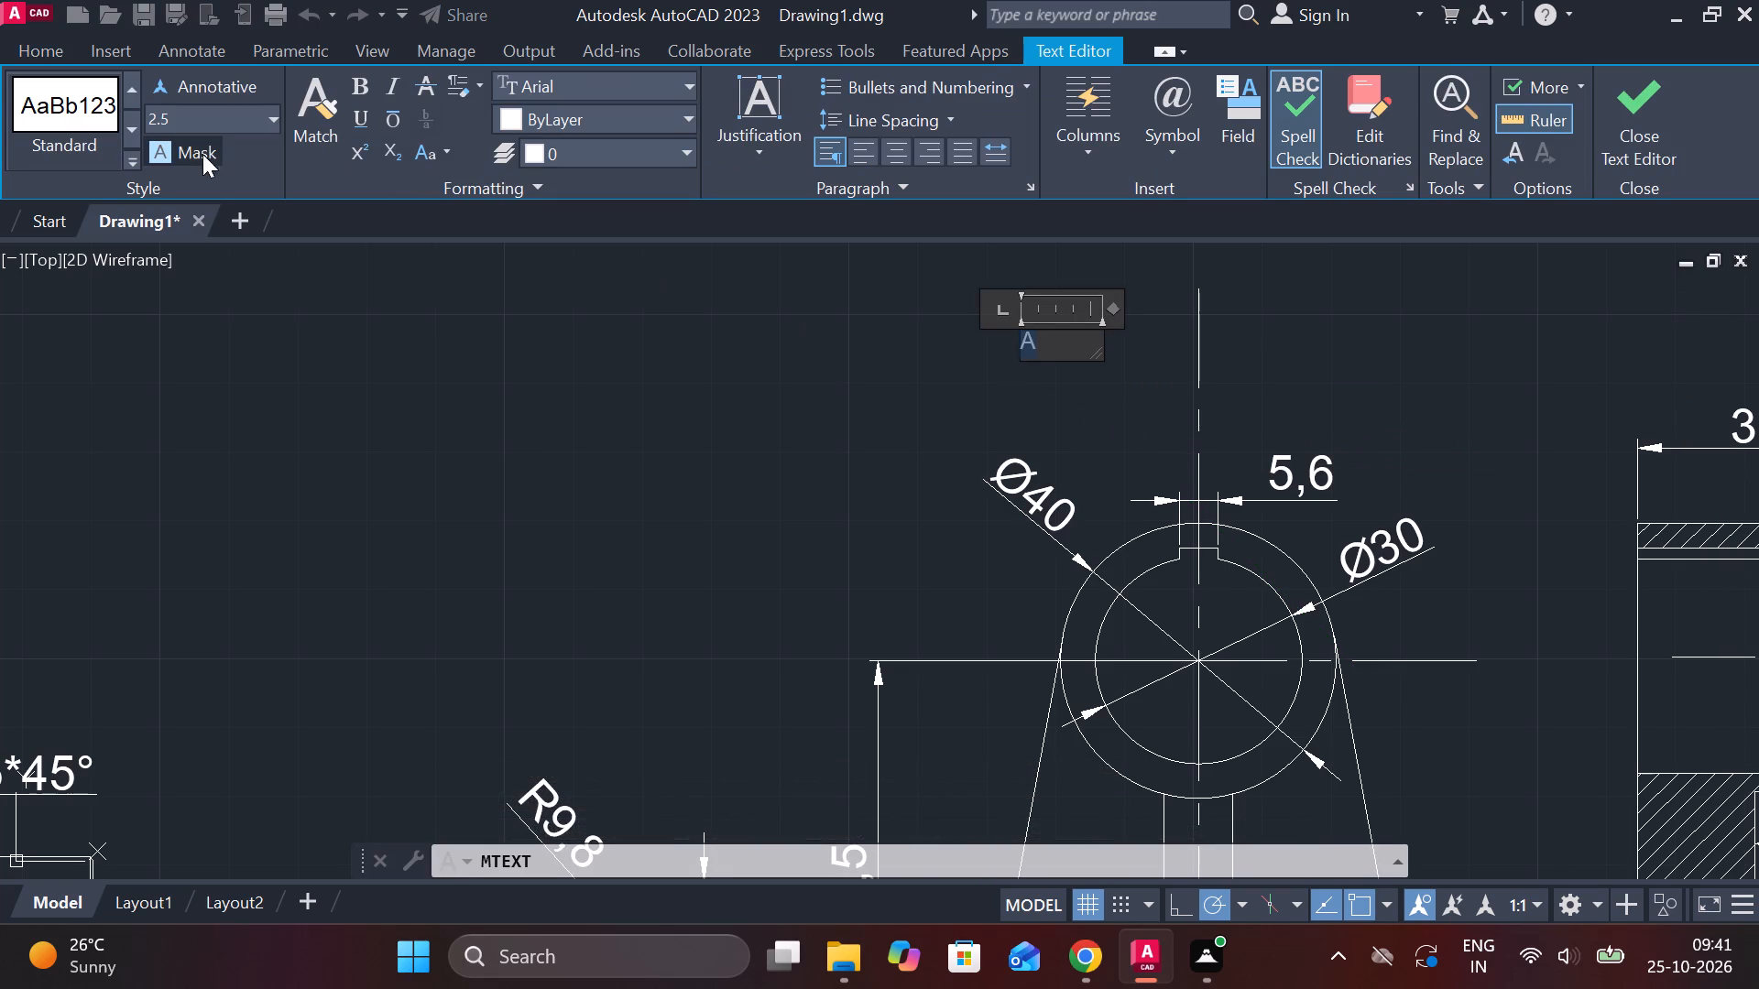
click(186, 111)
text(12)
key(Return)
click(1628, 108)
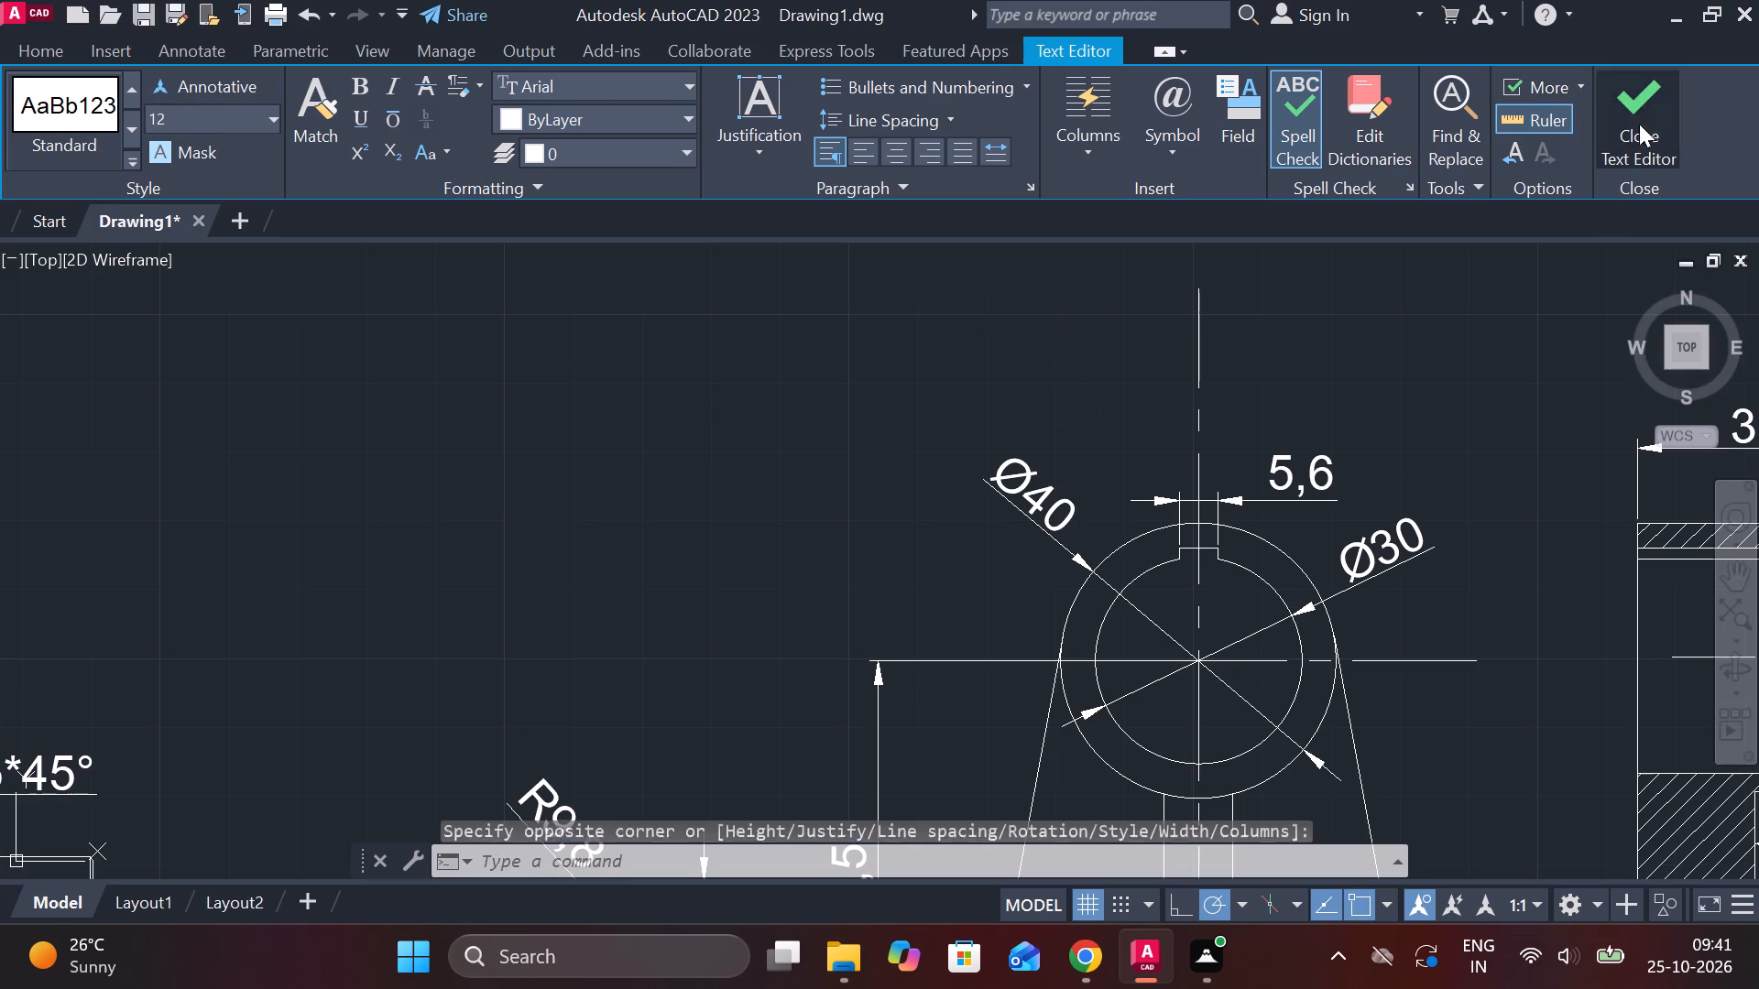
Set the text height of the section letter A to 9.
scroll(1427, 375, down, 2)
middle_drag(1412, 452, 1202, 509)
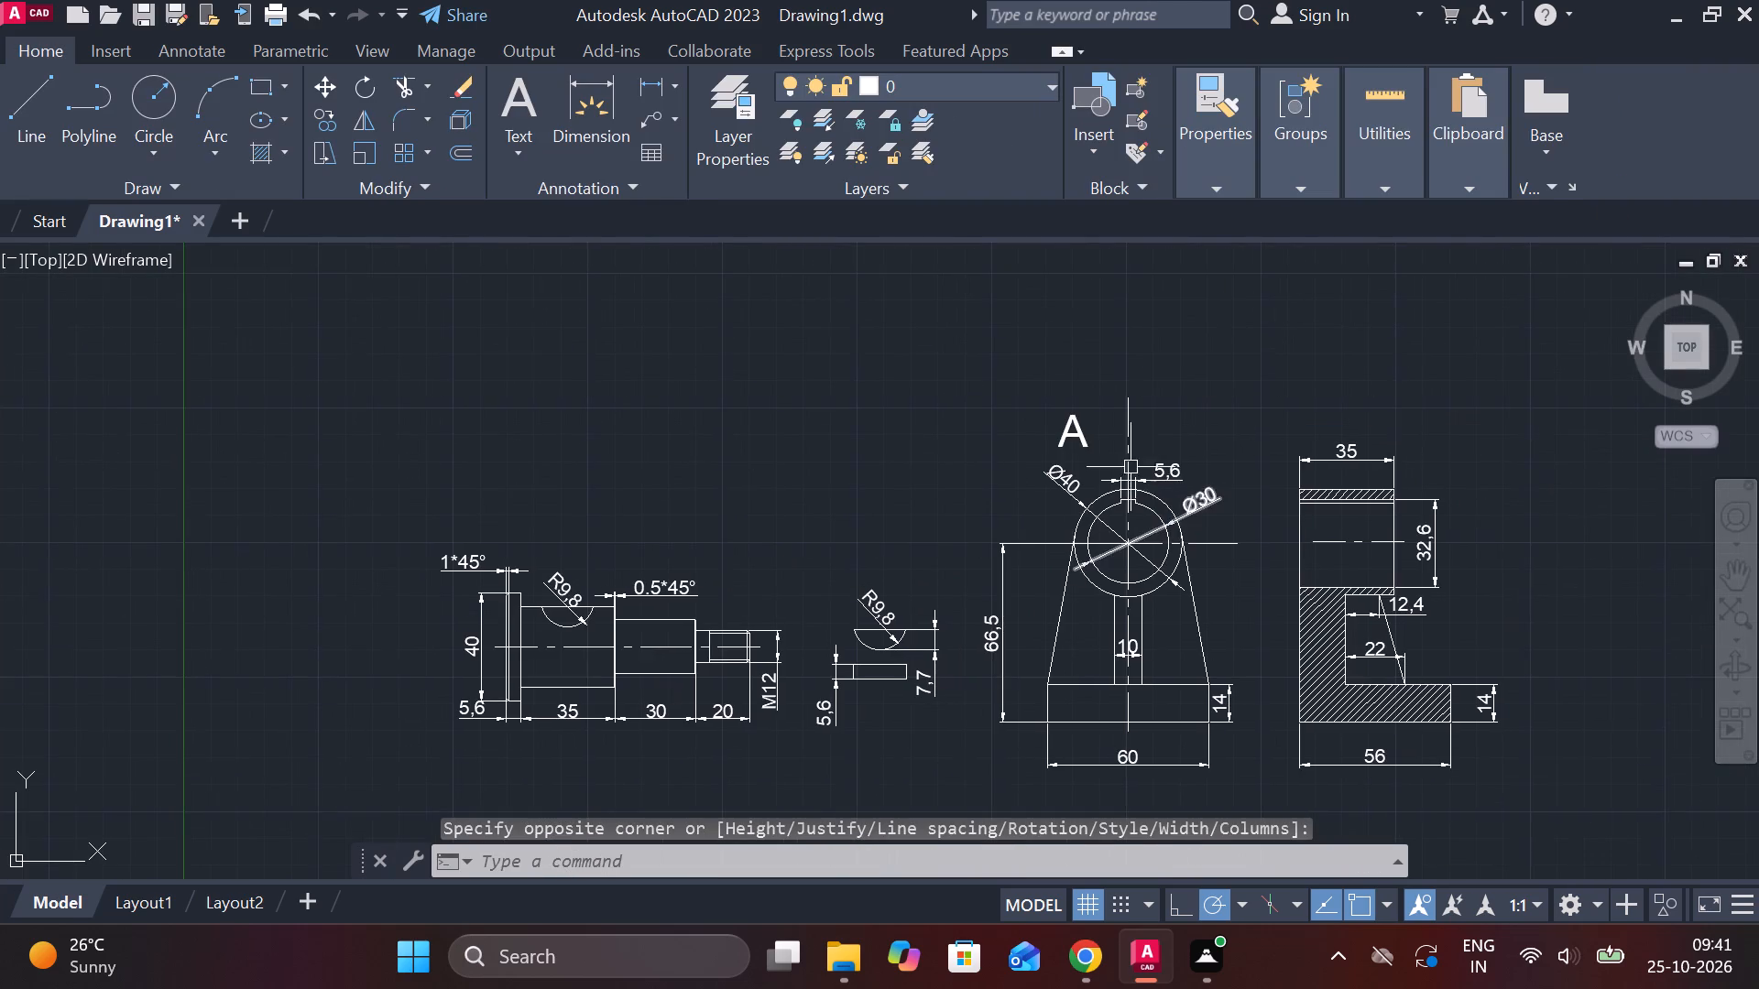
double_click(1084, 430)
scroll(1084, 430, up, 2)
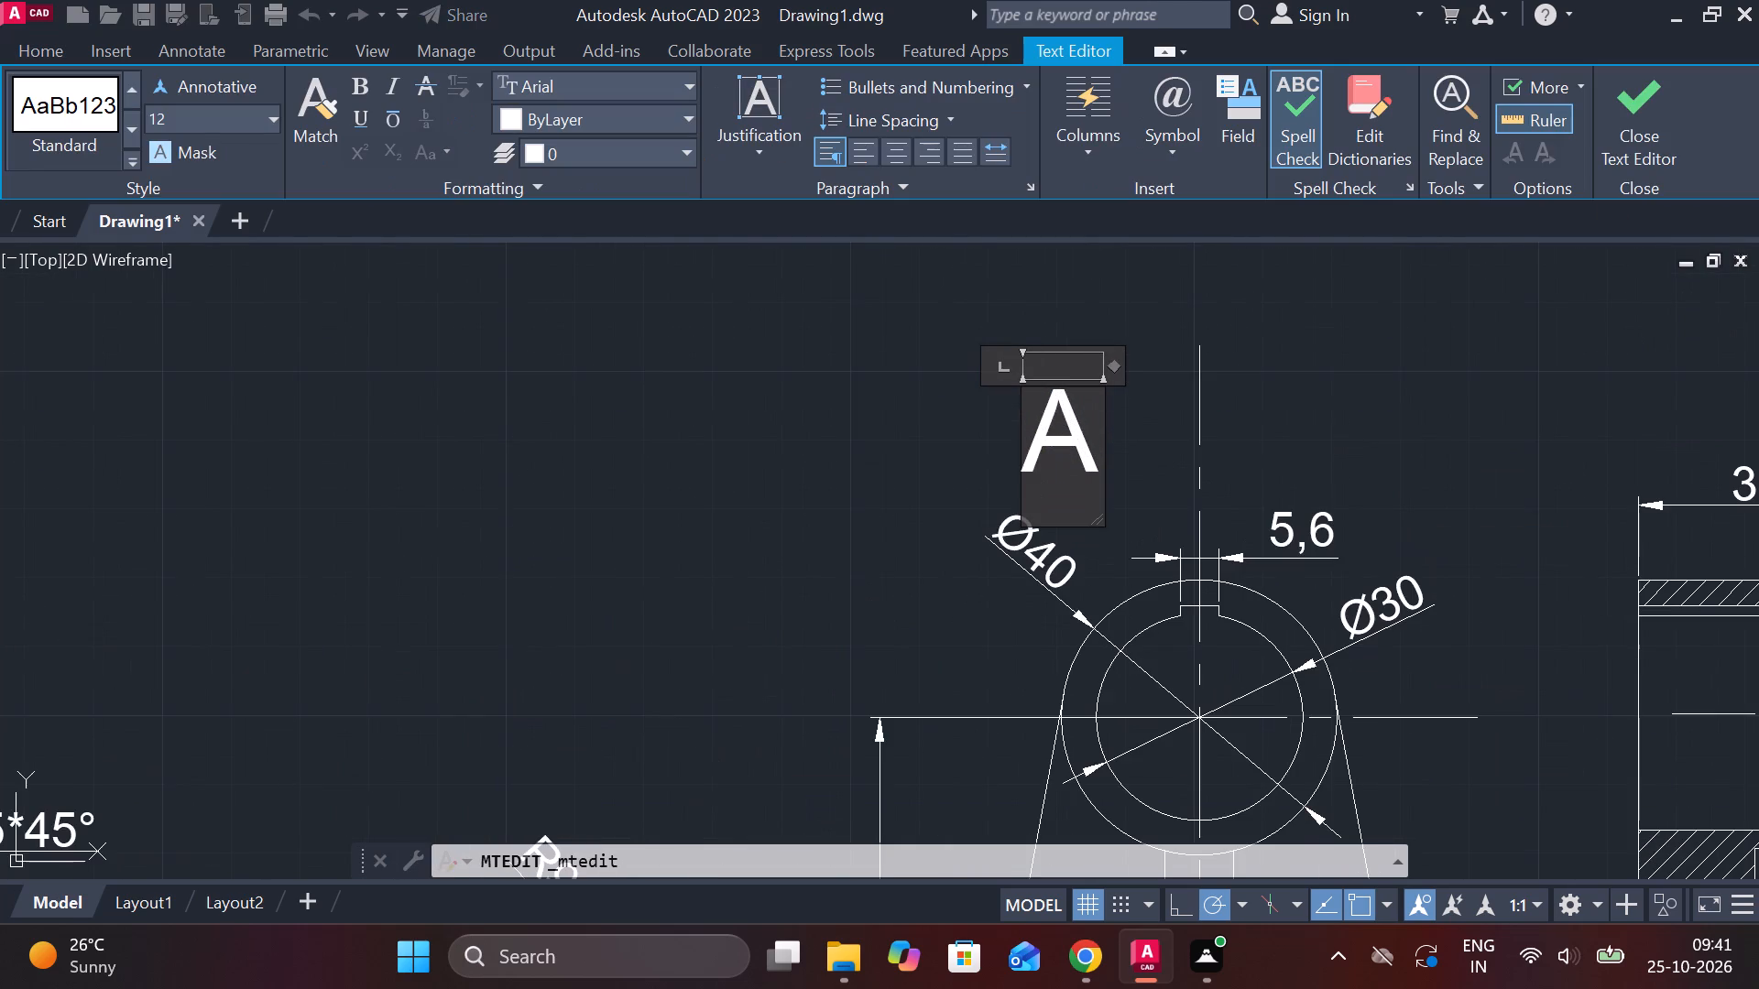
drag(1087, 439, 1008, 400)
key(9)
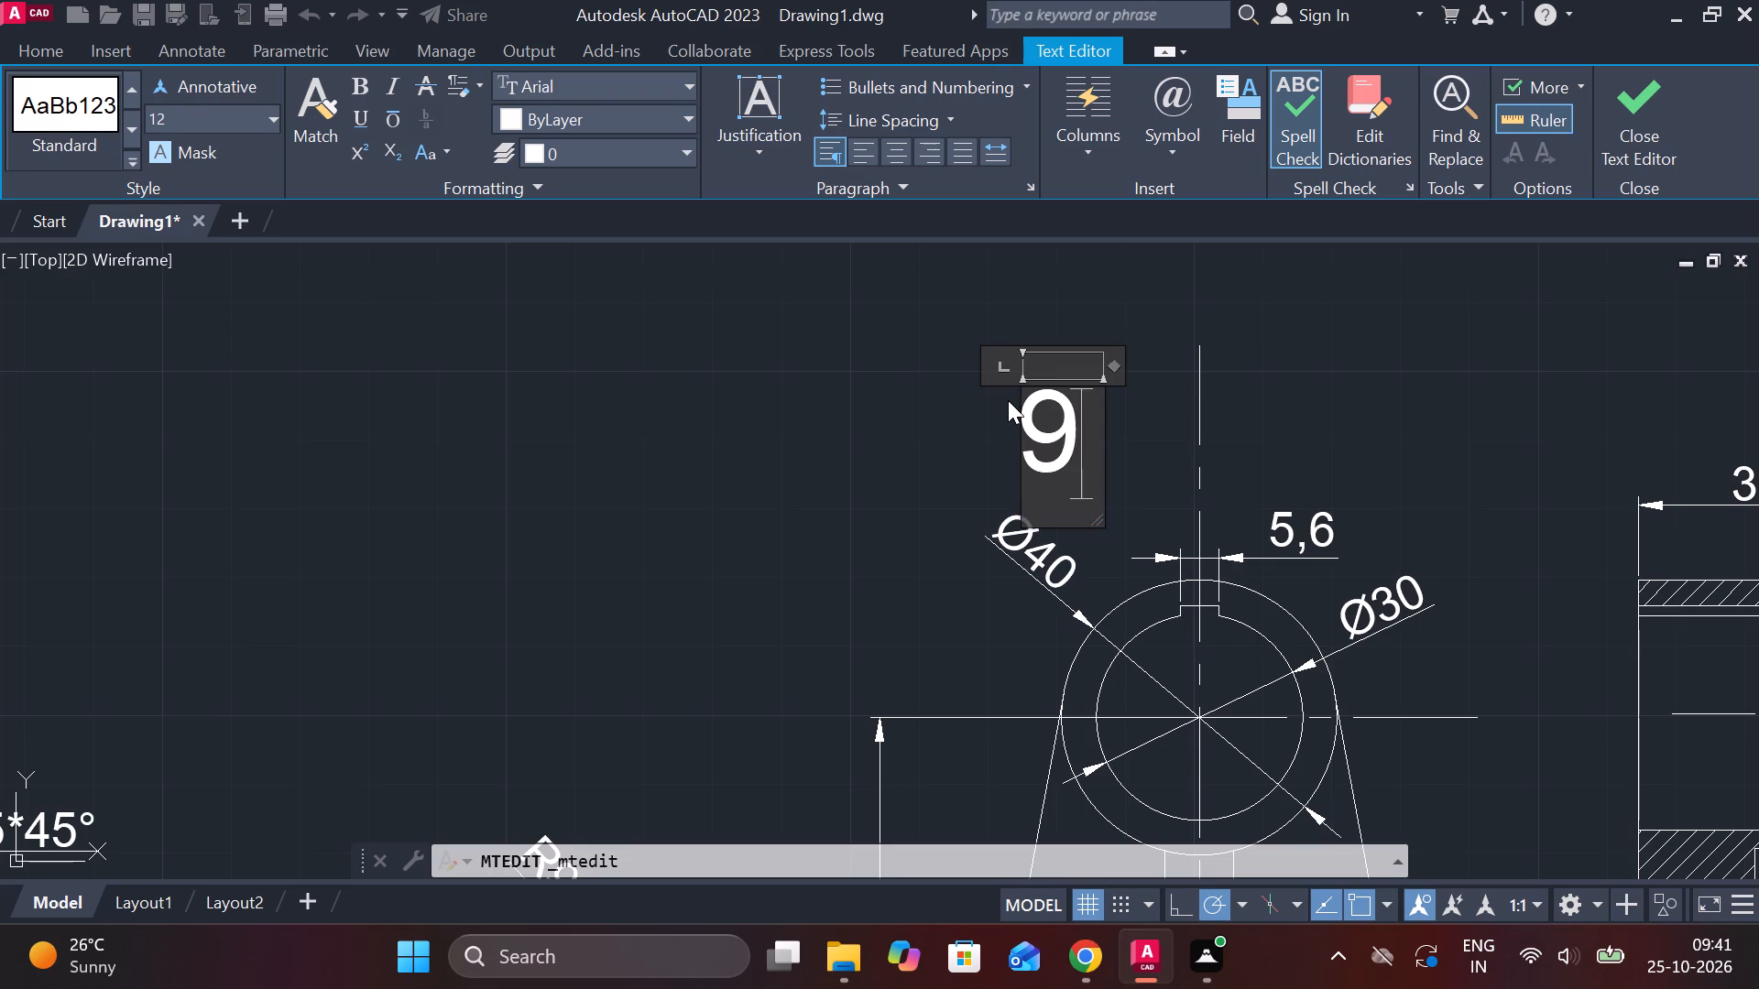
key(Return)
key(BackSpace)
key(BackSpace)
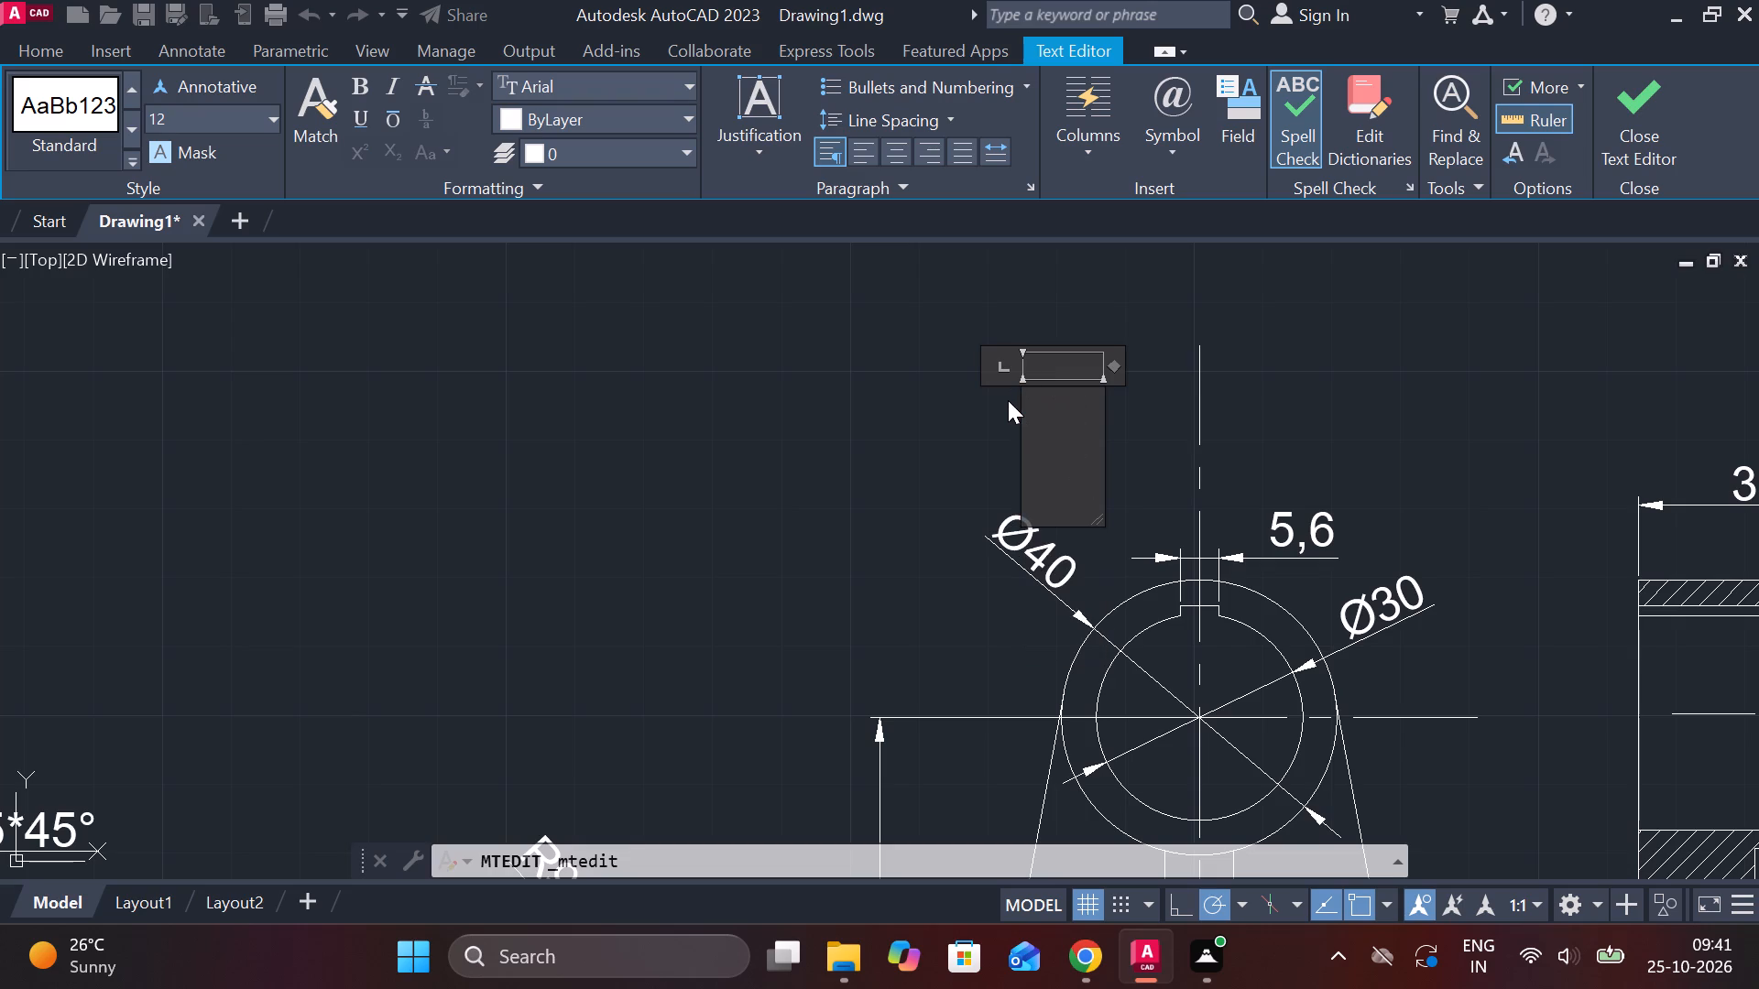
key(a)
click(195, 121)
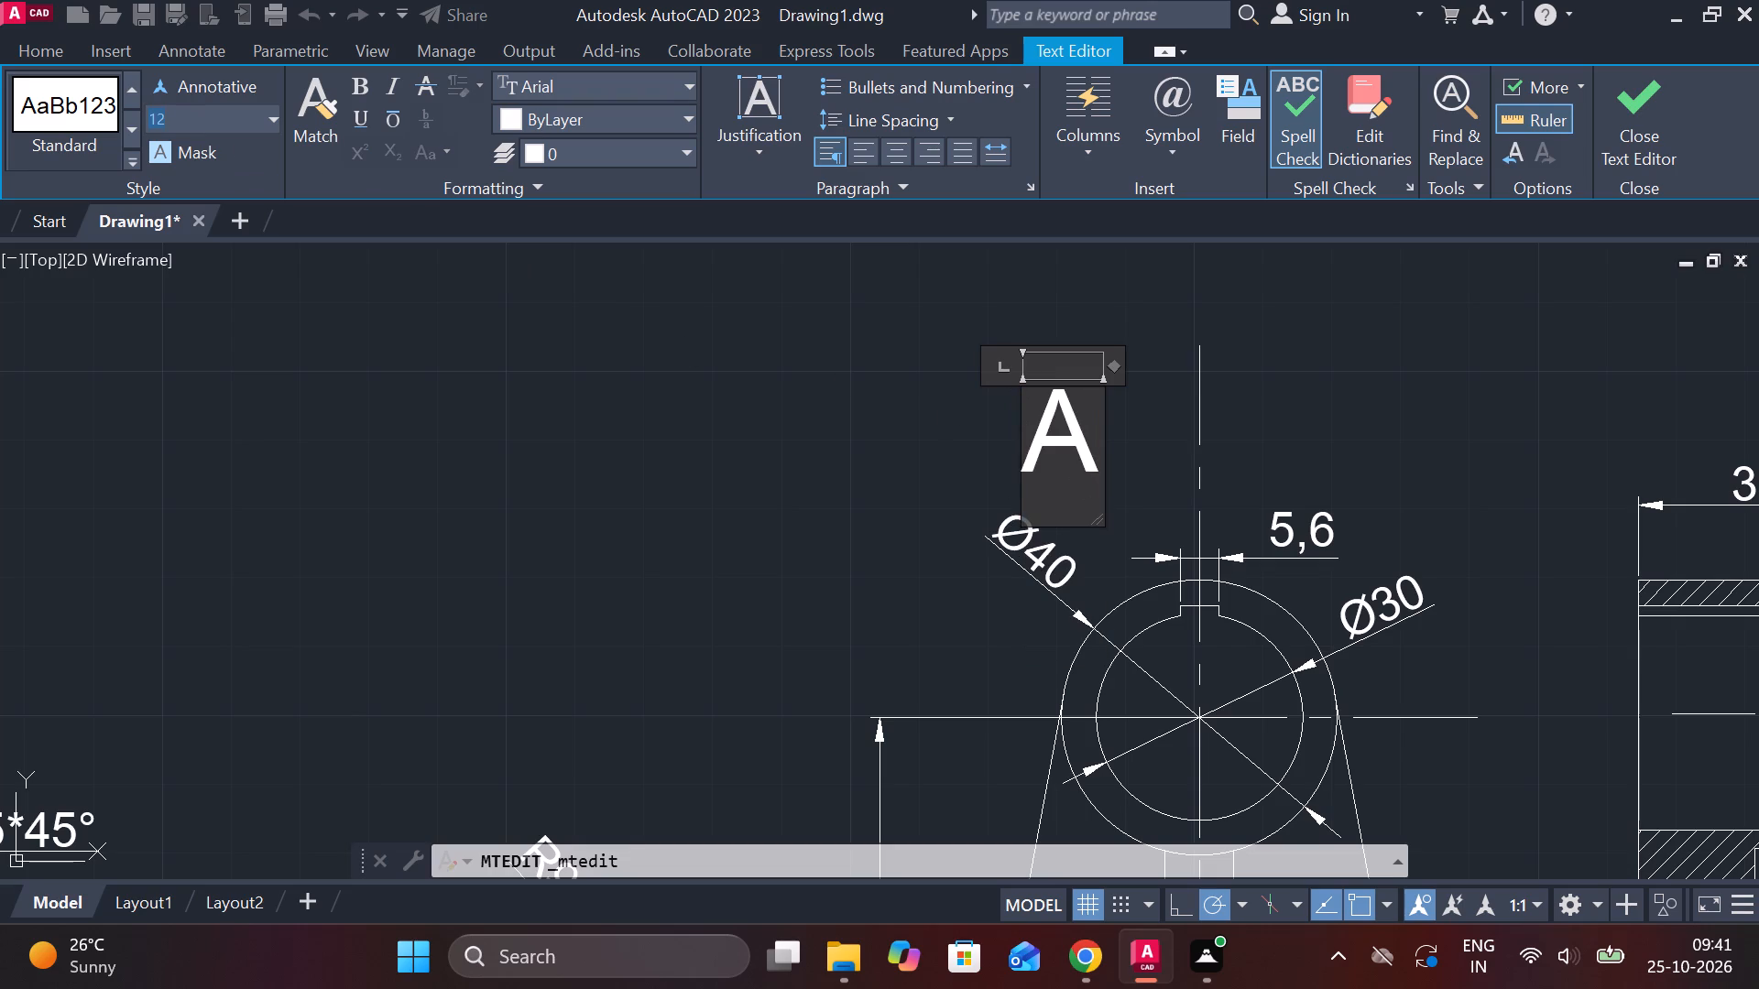
key(9)
key(Return)
drag(158, 114, 108, 114)
drag(1087, 463, 1028, 442)
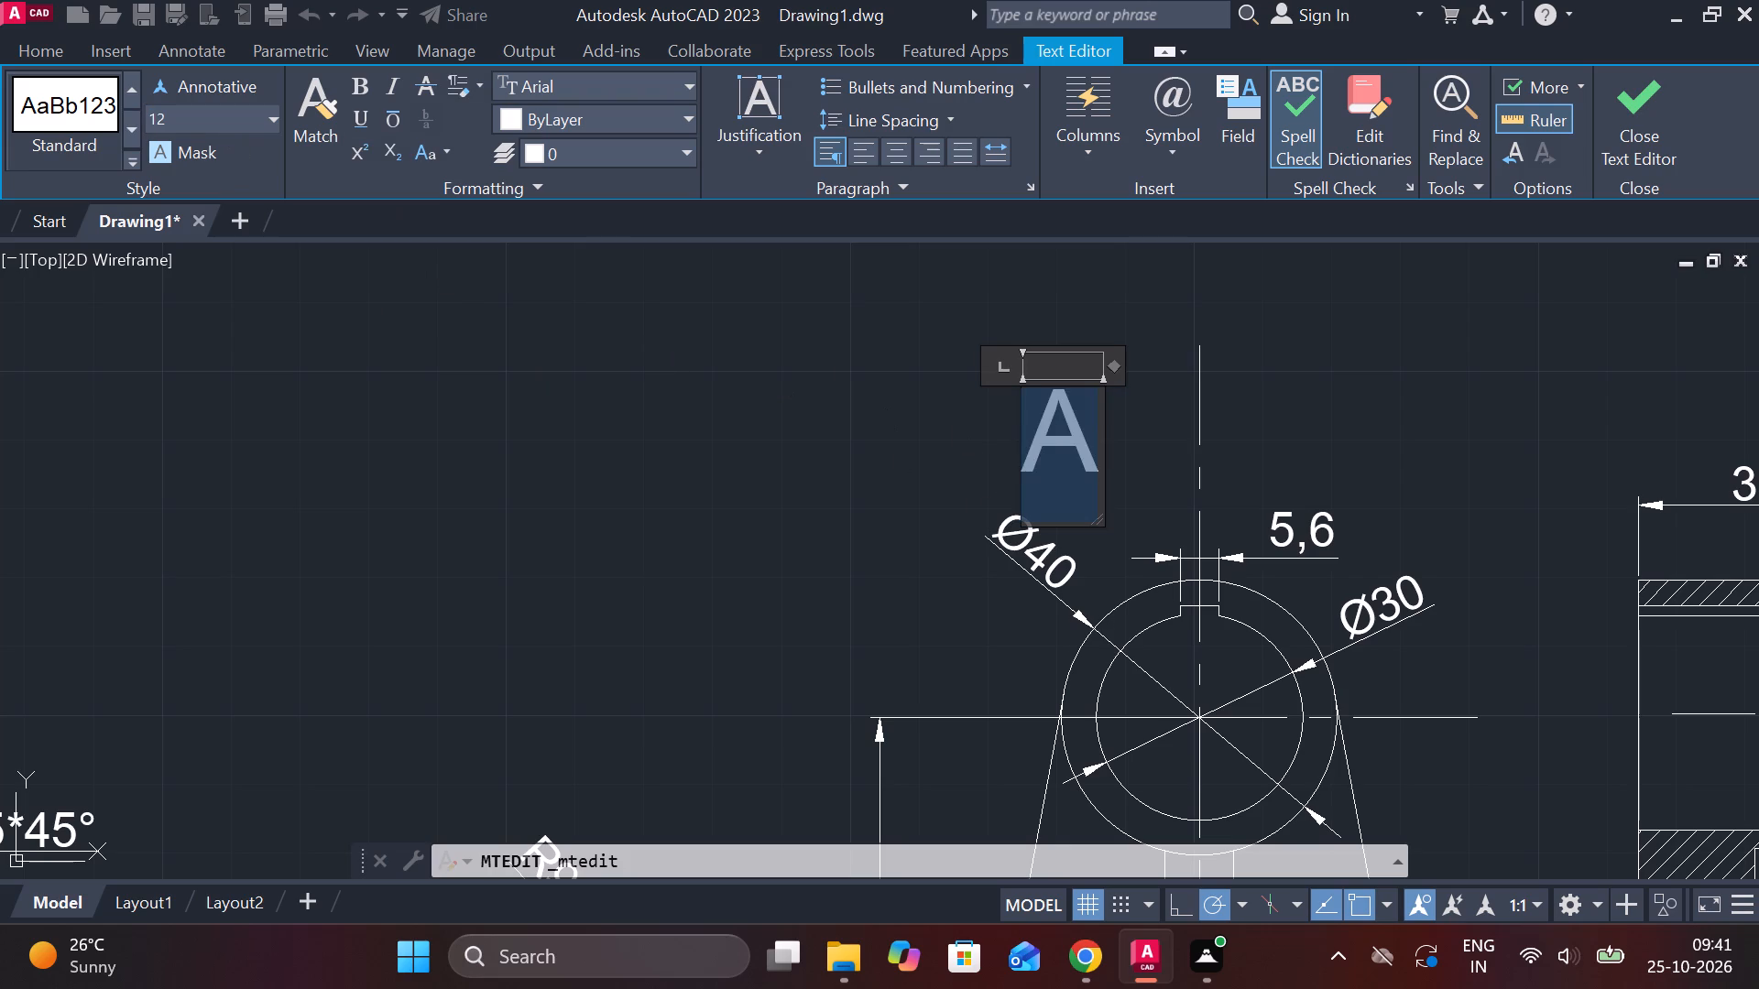
click(221, 121)
key(9)
key(Return)
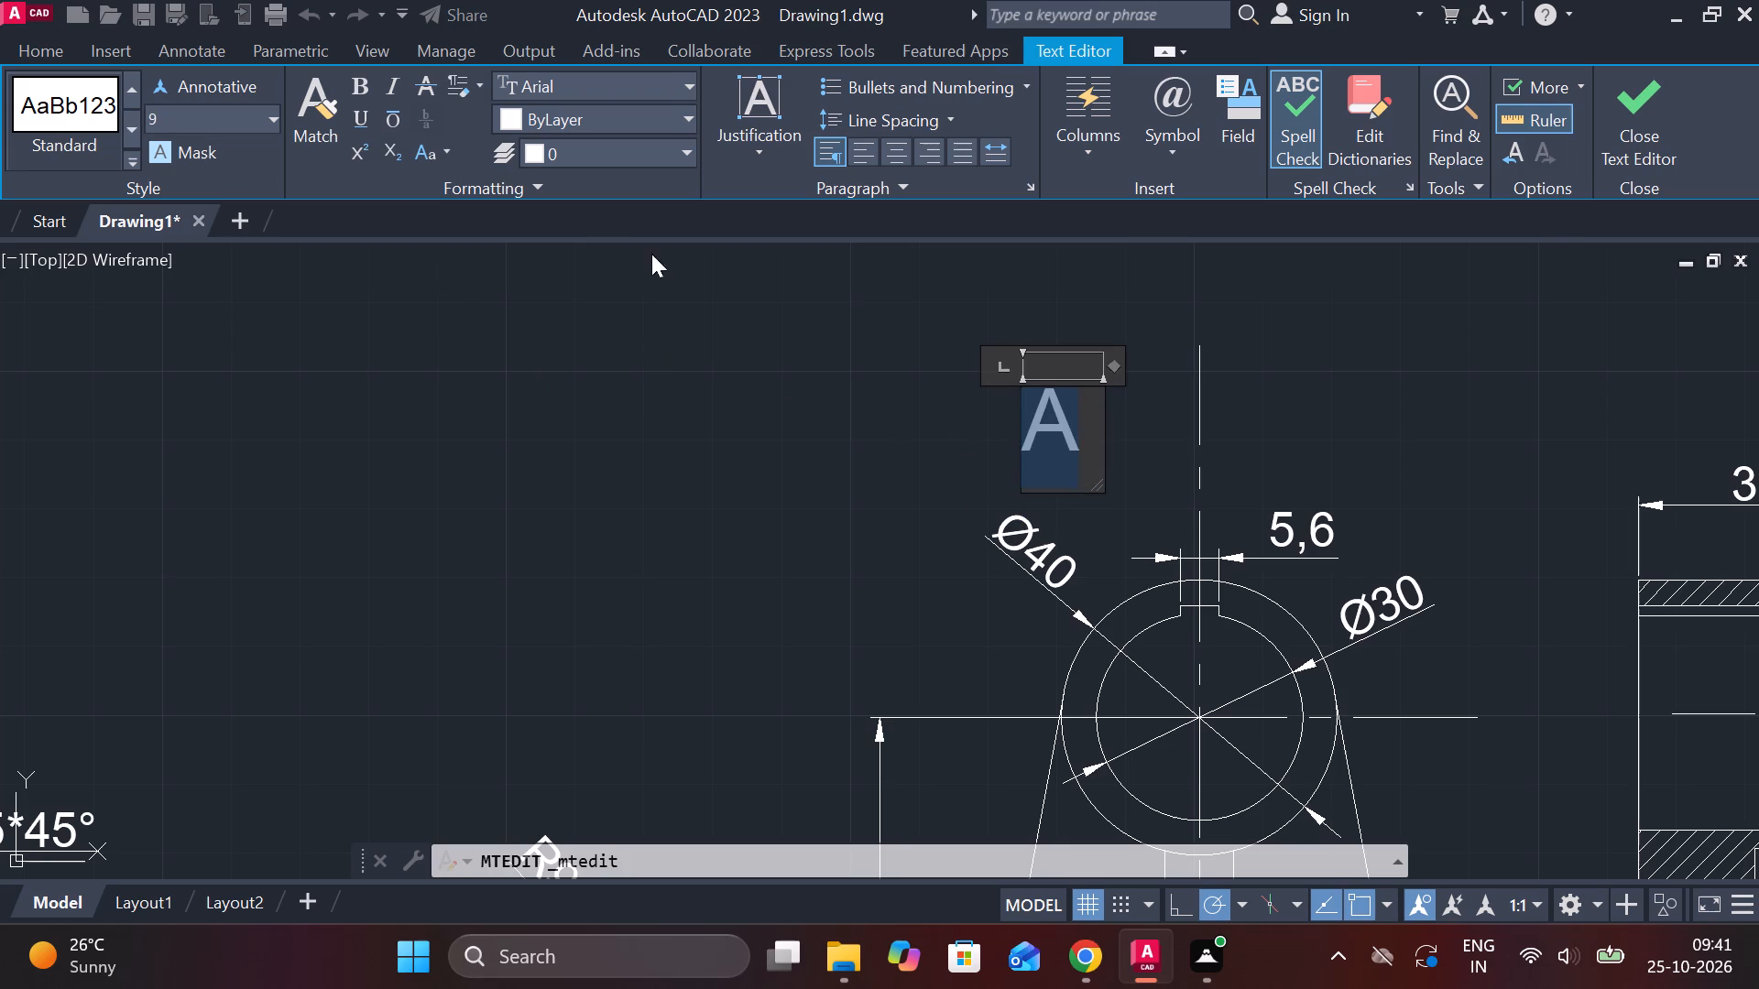
click(1600, 113)
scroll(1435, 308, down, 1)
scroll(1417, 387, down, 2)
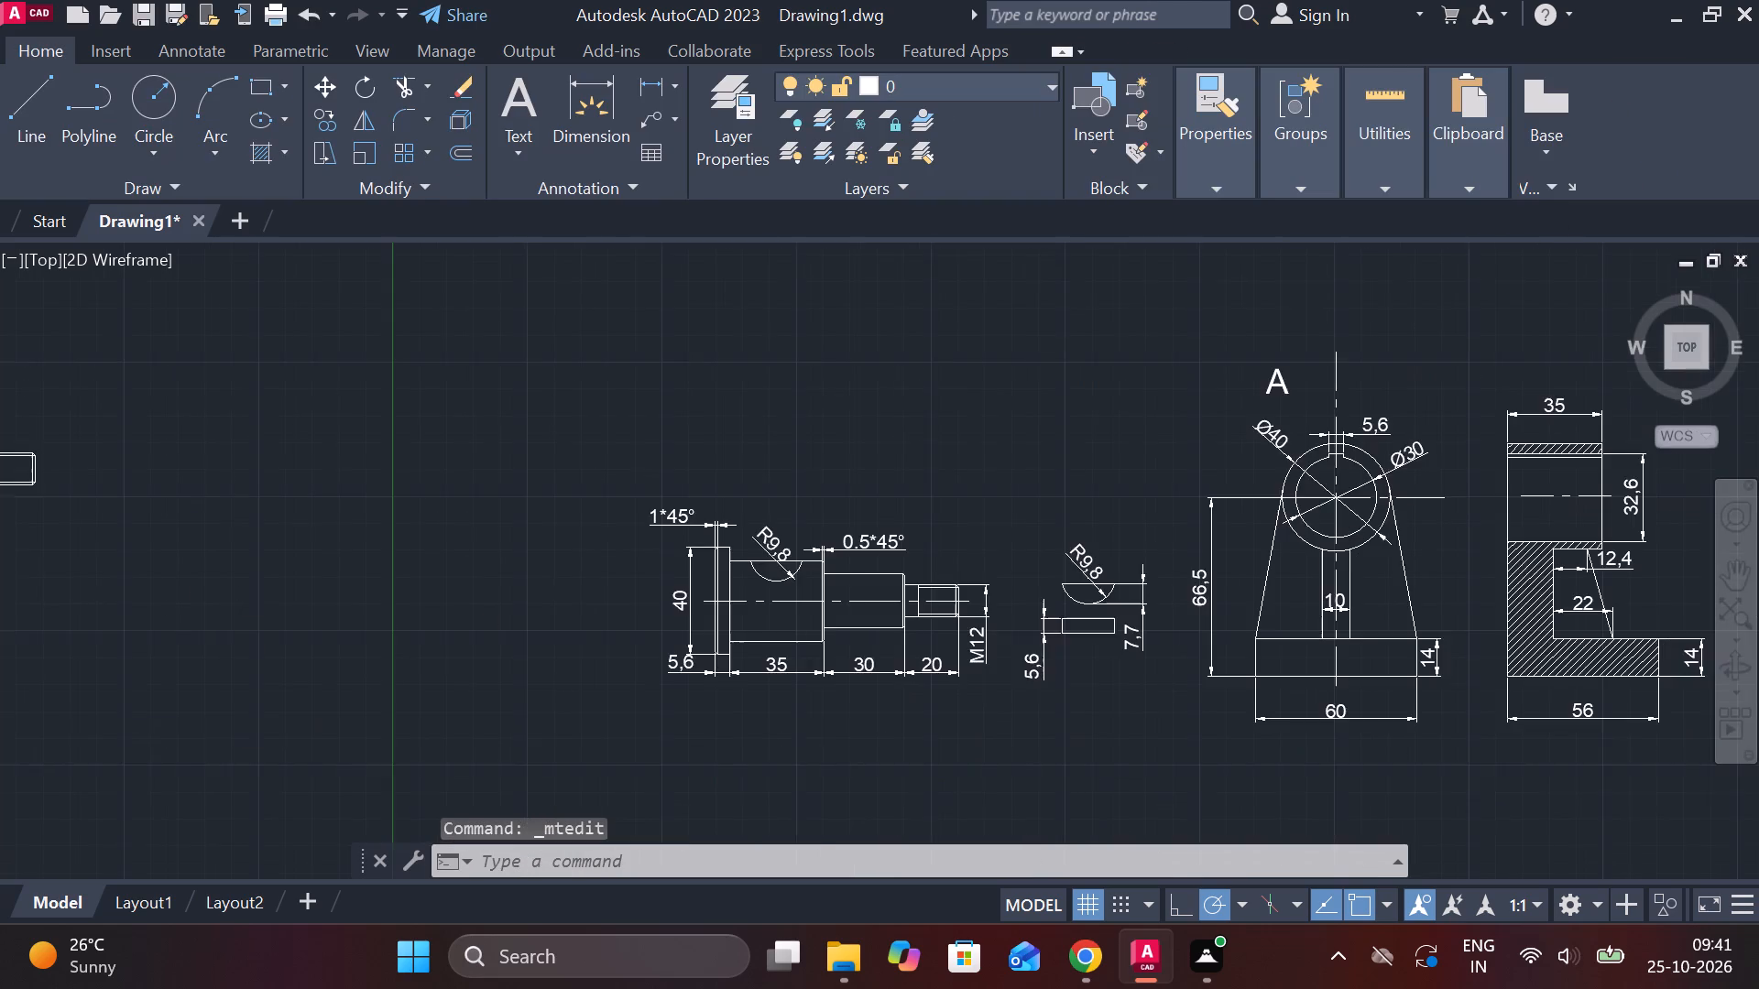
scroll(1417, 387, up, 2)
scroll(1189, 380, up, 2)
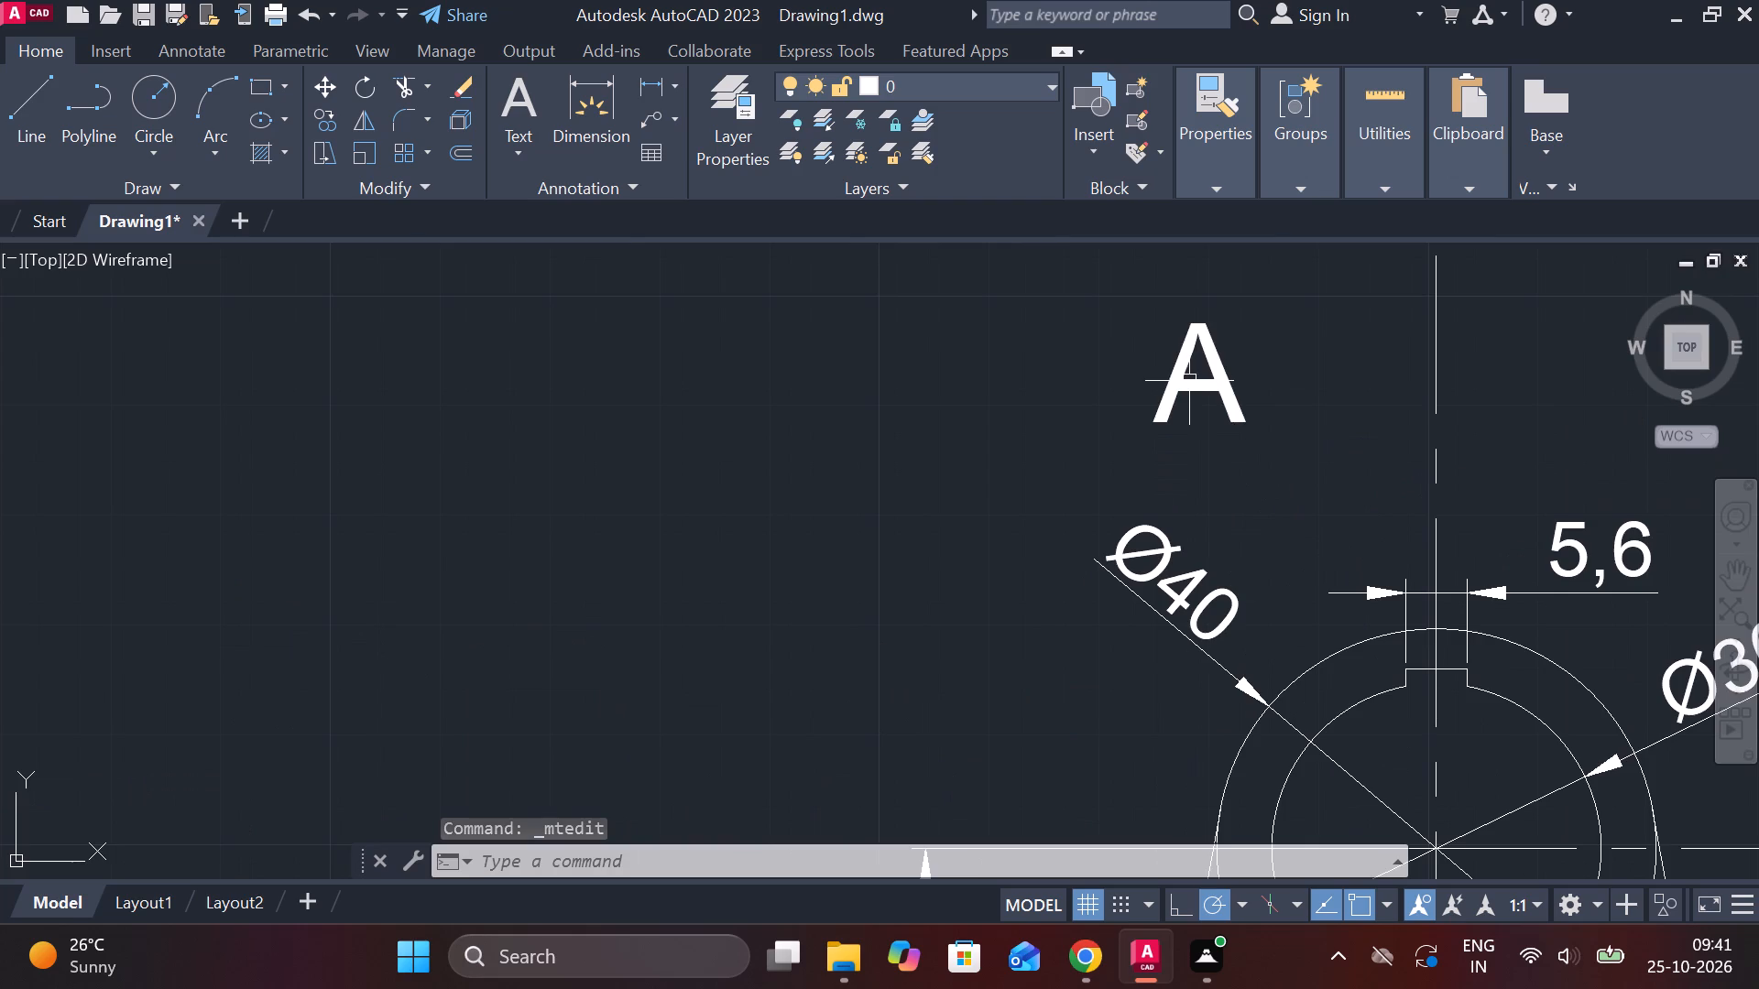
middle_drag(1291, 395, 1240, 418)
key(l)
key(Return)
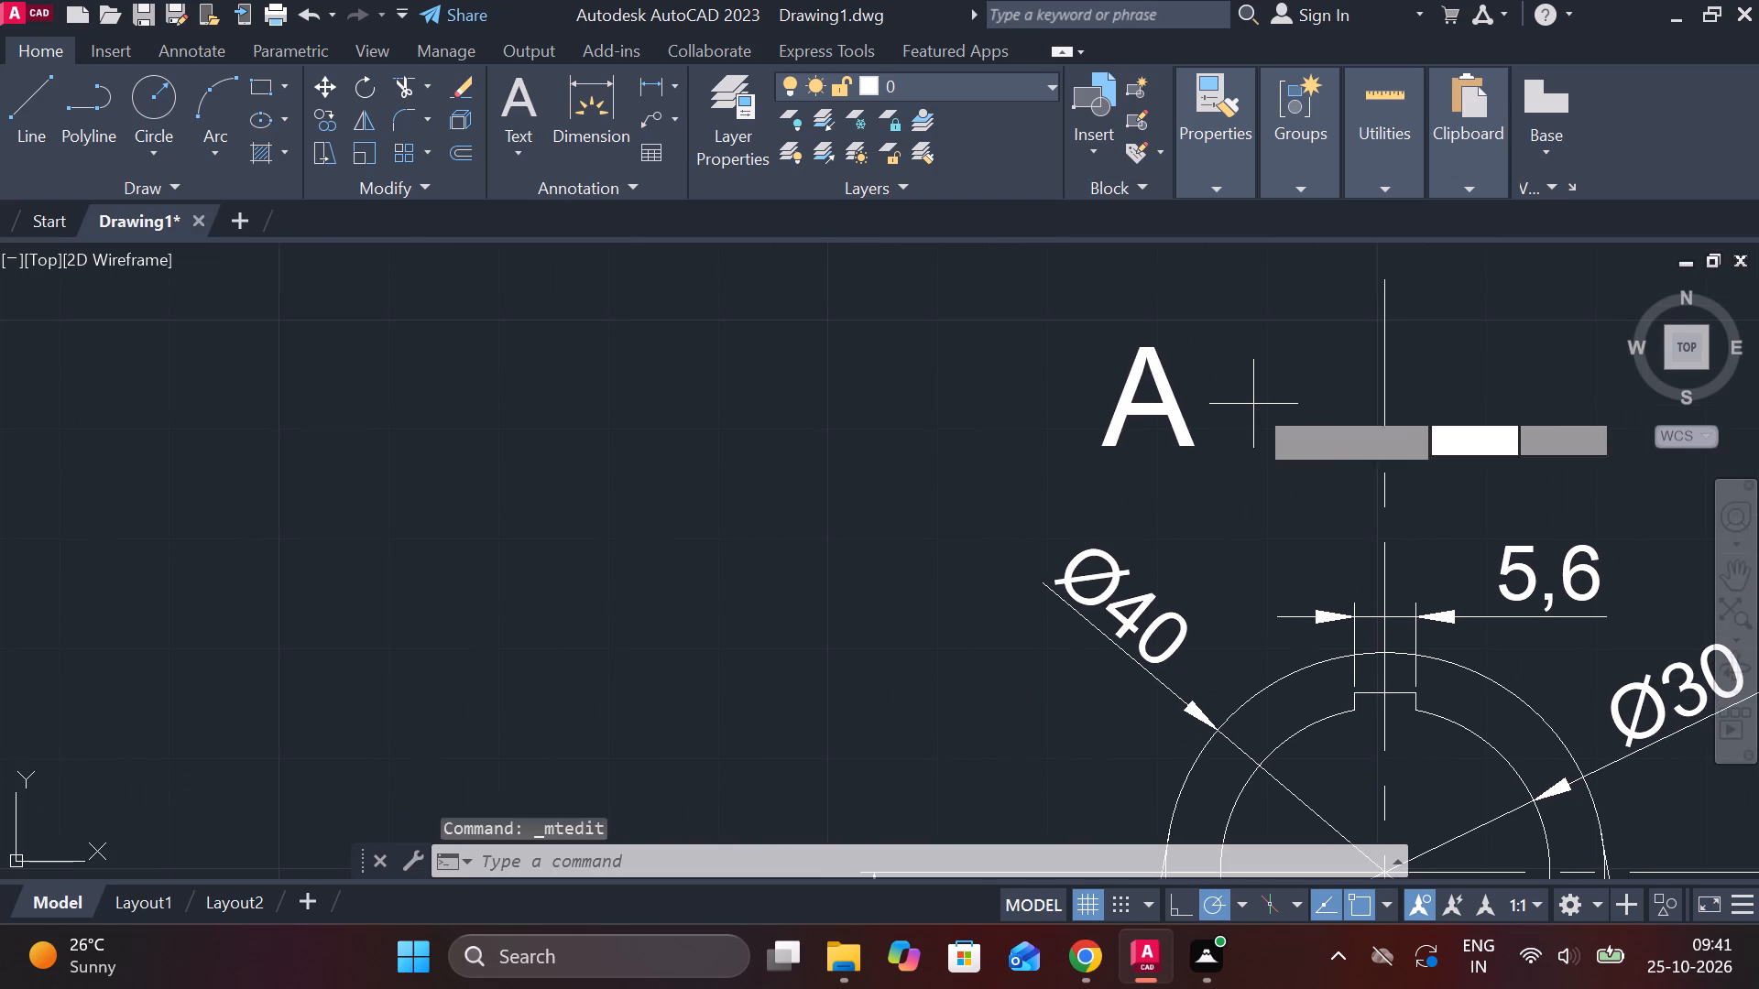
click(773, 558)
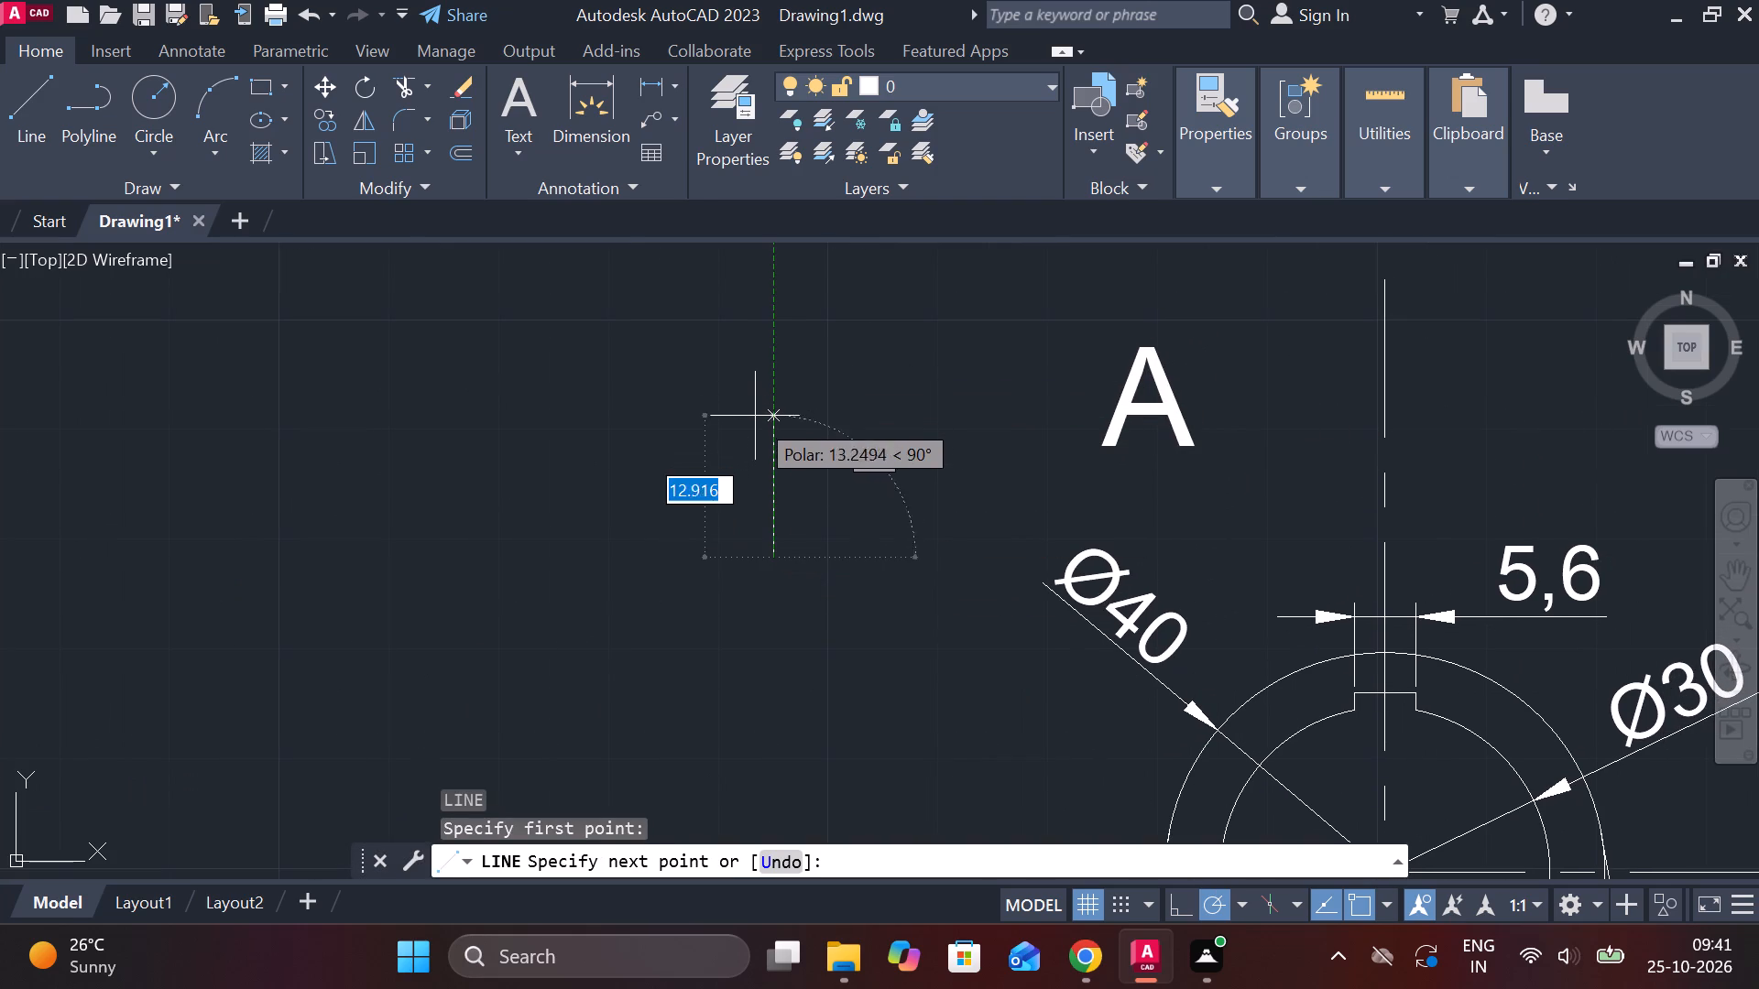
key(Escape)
Draw a short horizontal arrow shaft from the front view's vertical centre line toward the section letter A.
key(l)
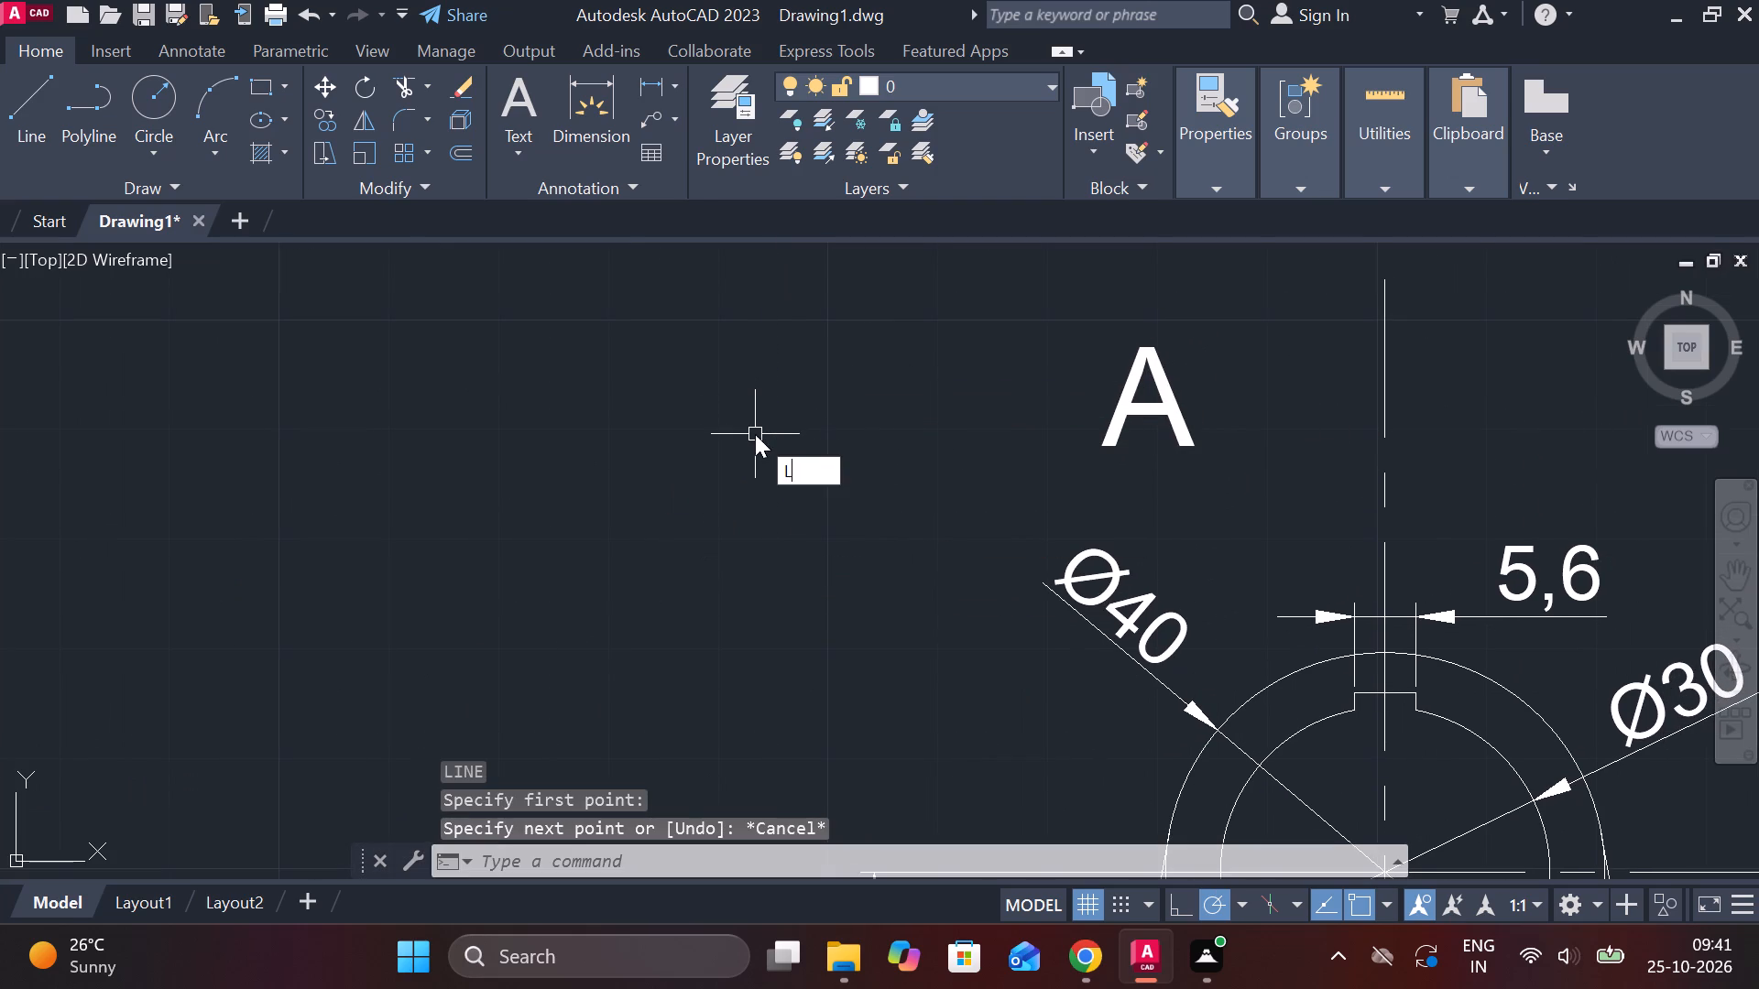
key(Return)
scroll(1448, 431, up, 2)
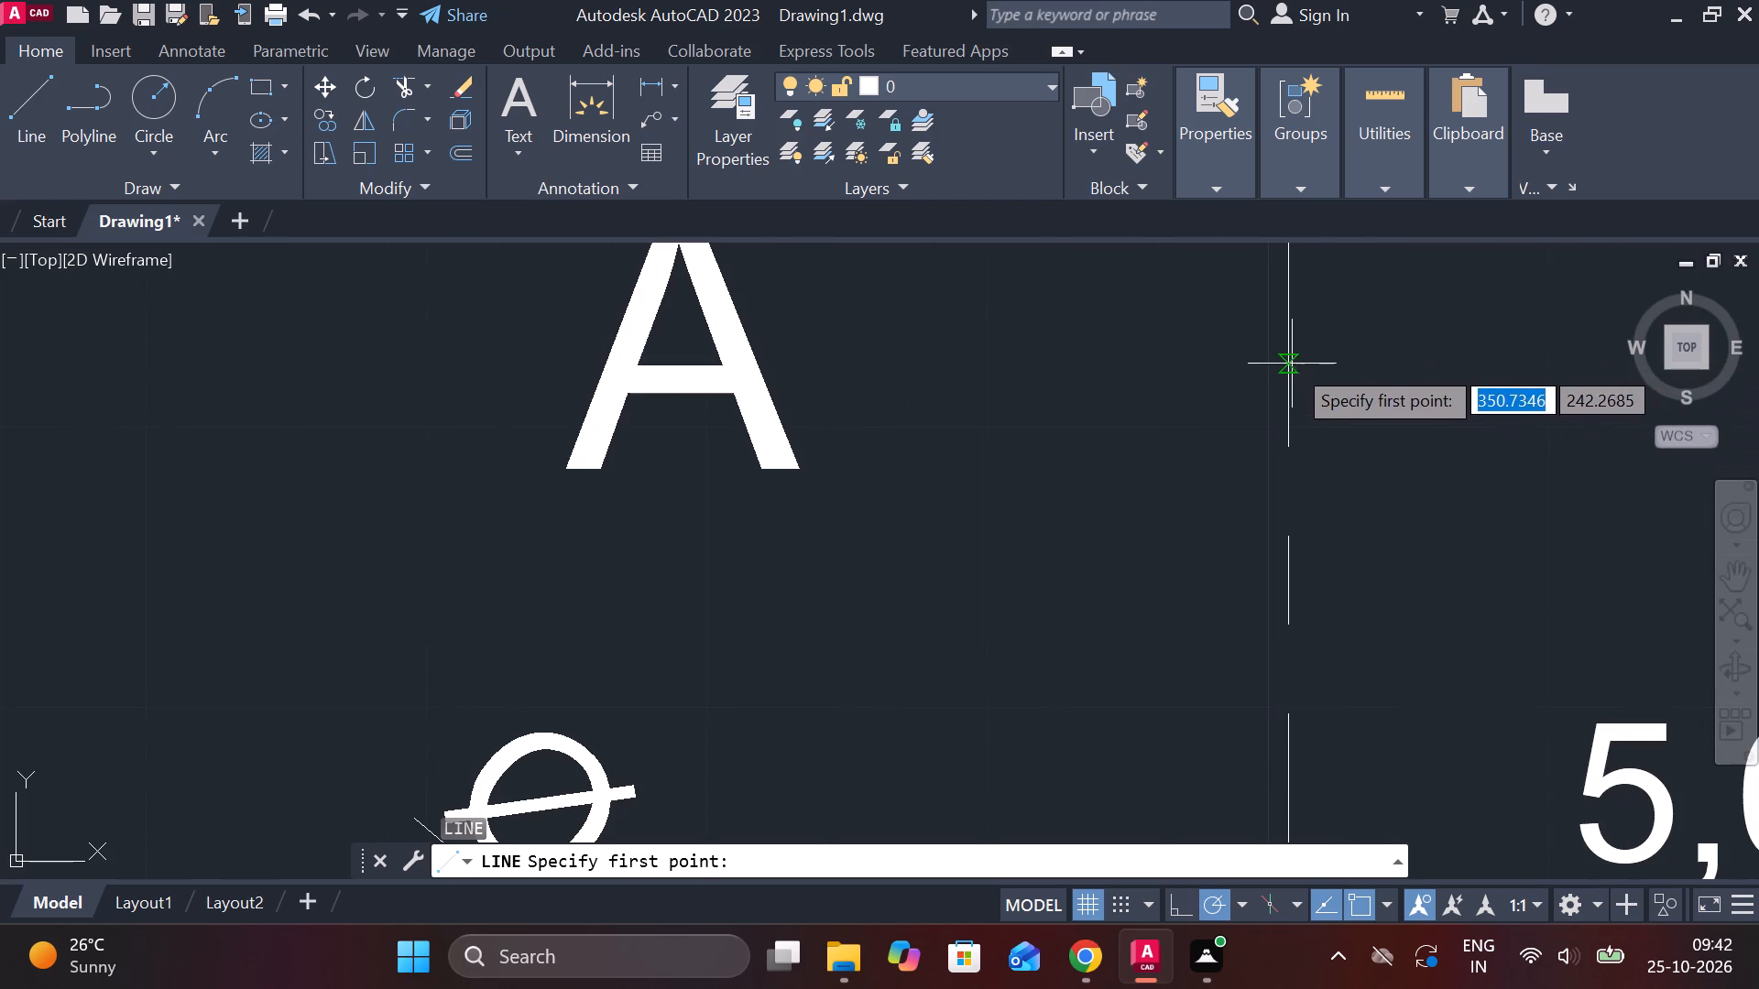
click(1286, 354)
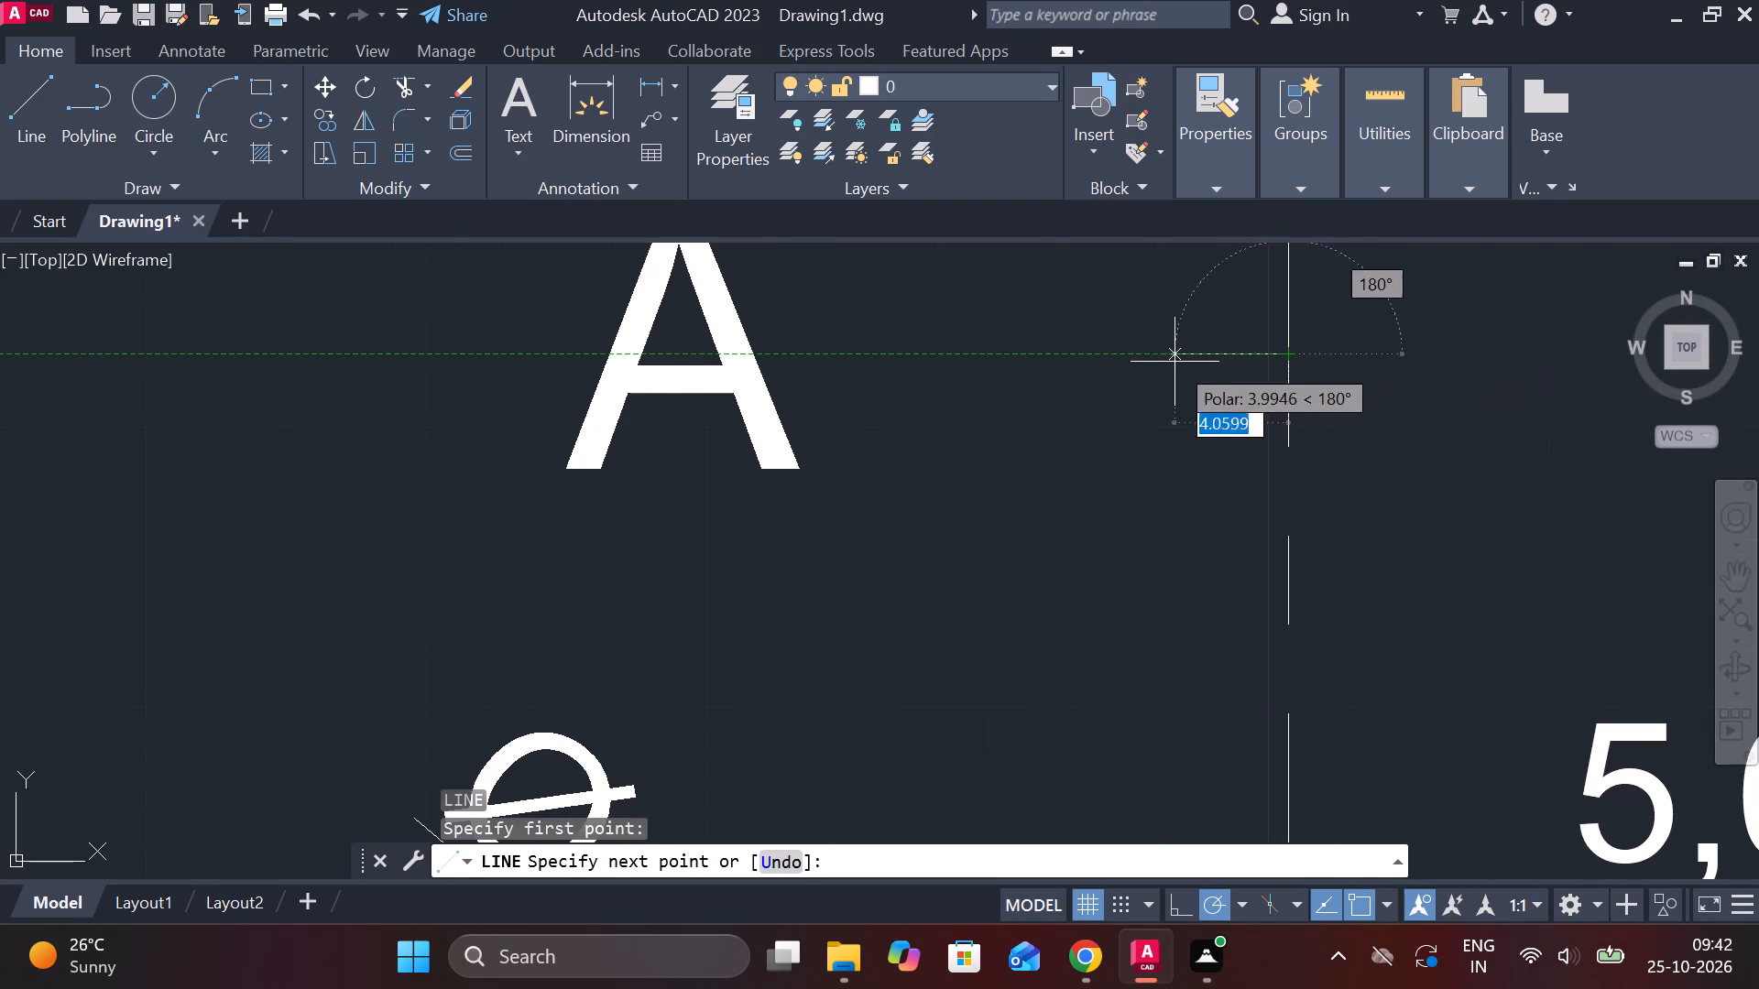
click(1127, 362)
key(Escape)
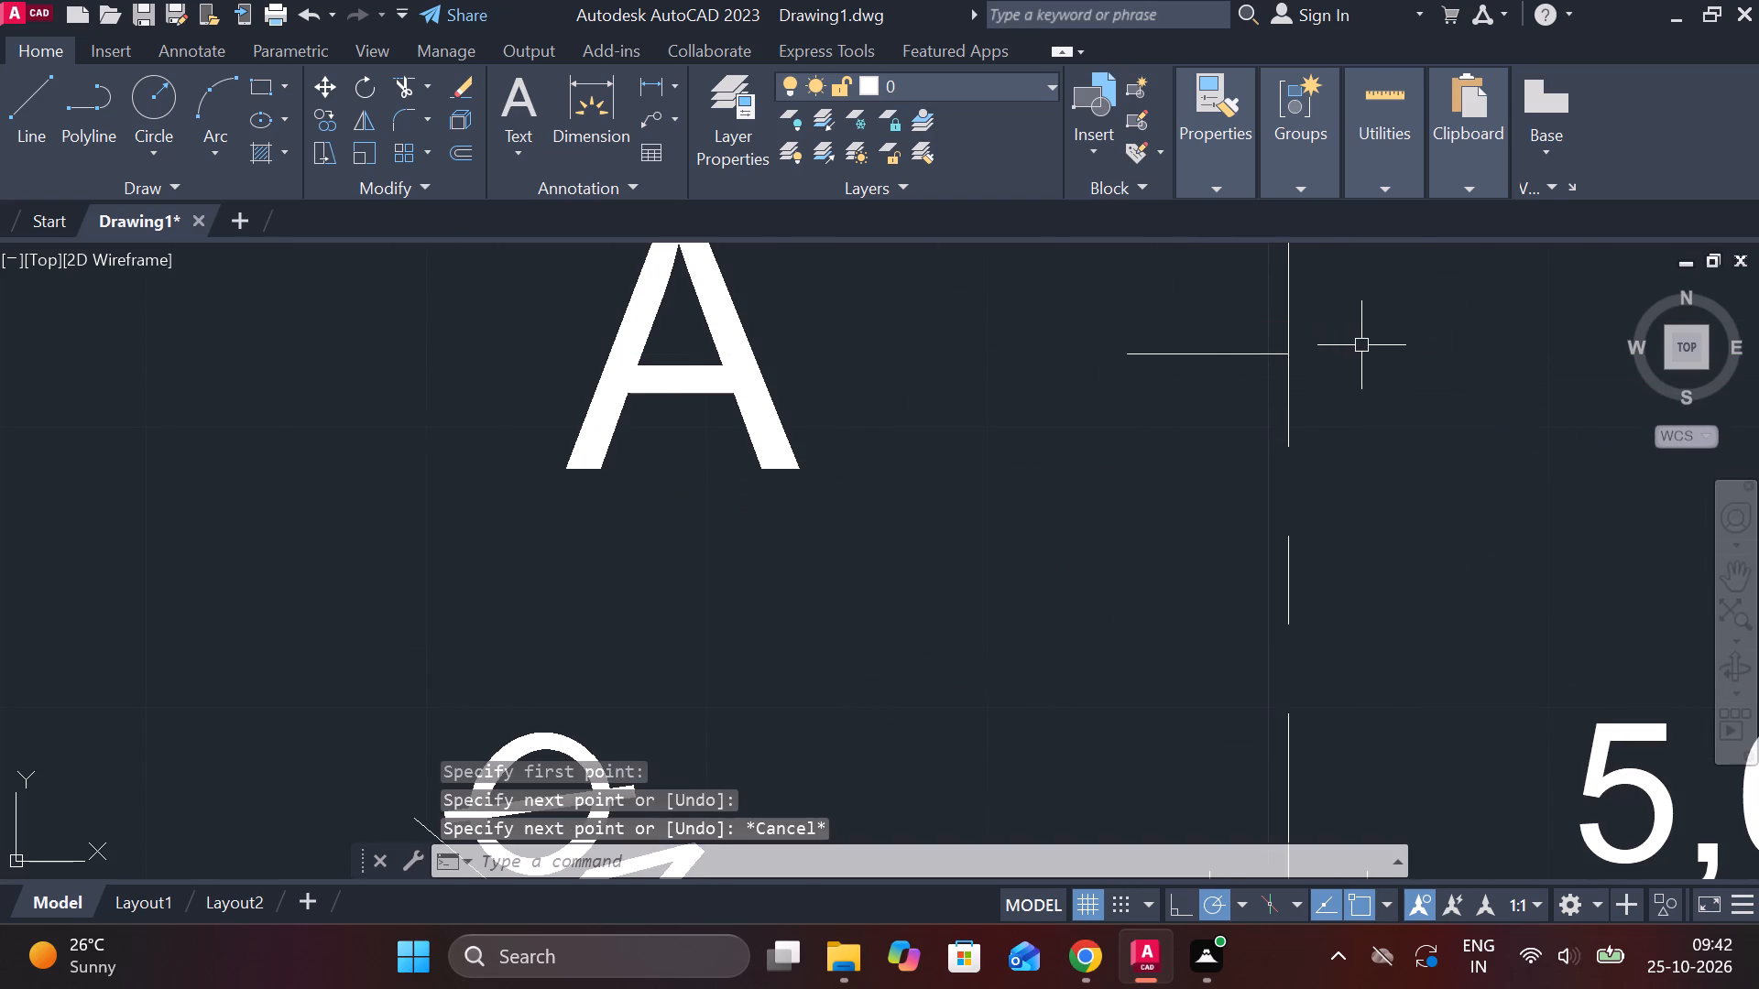
Draw an arrowhead edge about 1.7 units long at 135° from the shaft's tip and mirror it about the shaft, keeping the original.
key(space)
click(1288, 349)
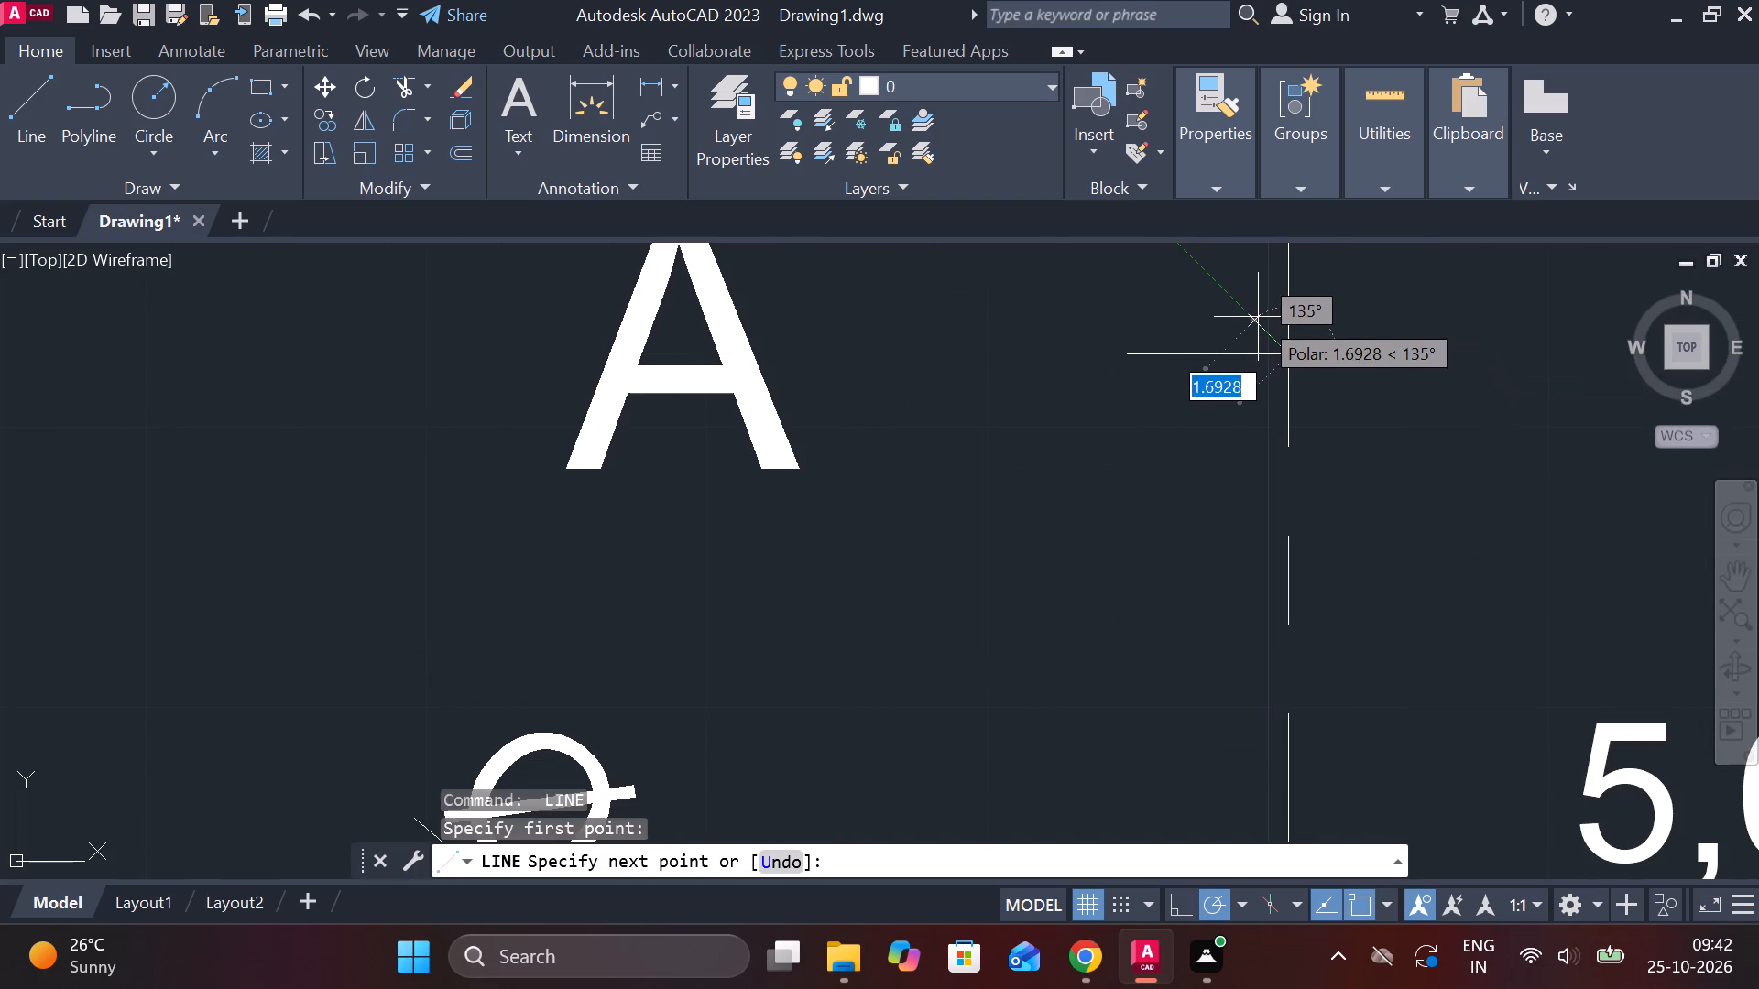
click(1257, 314)
key(Escape)
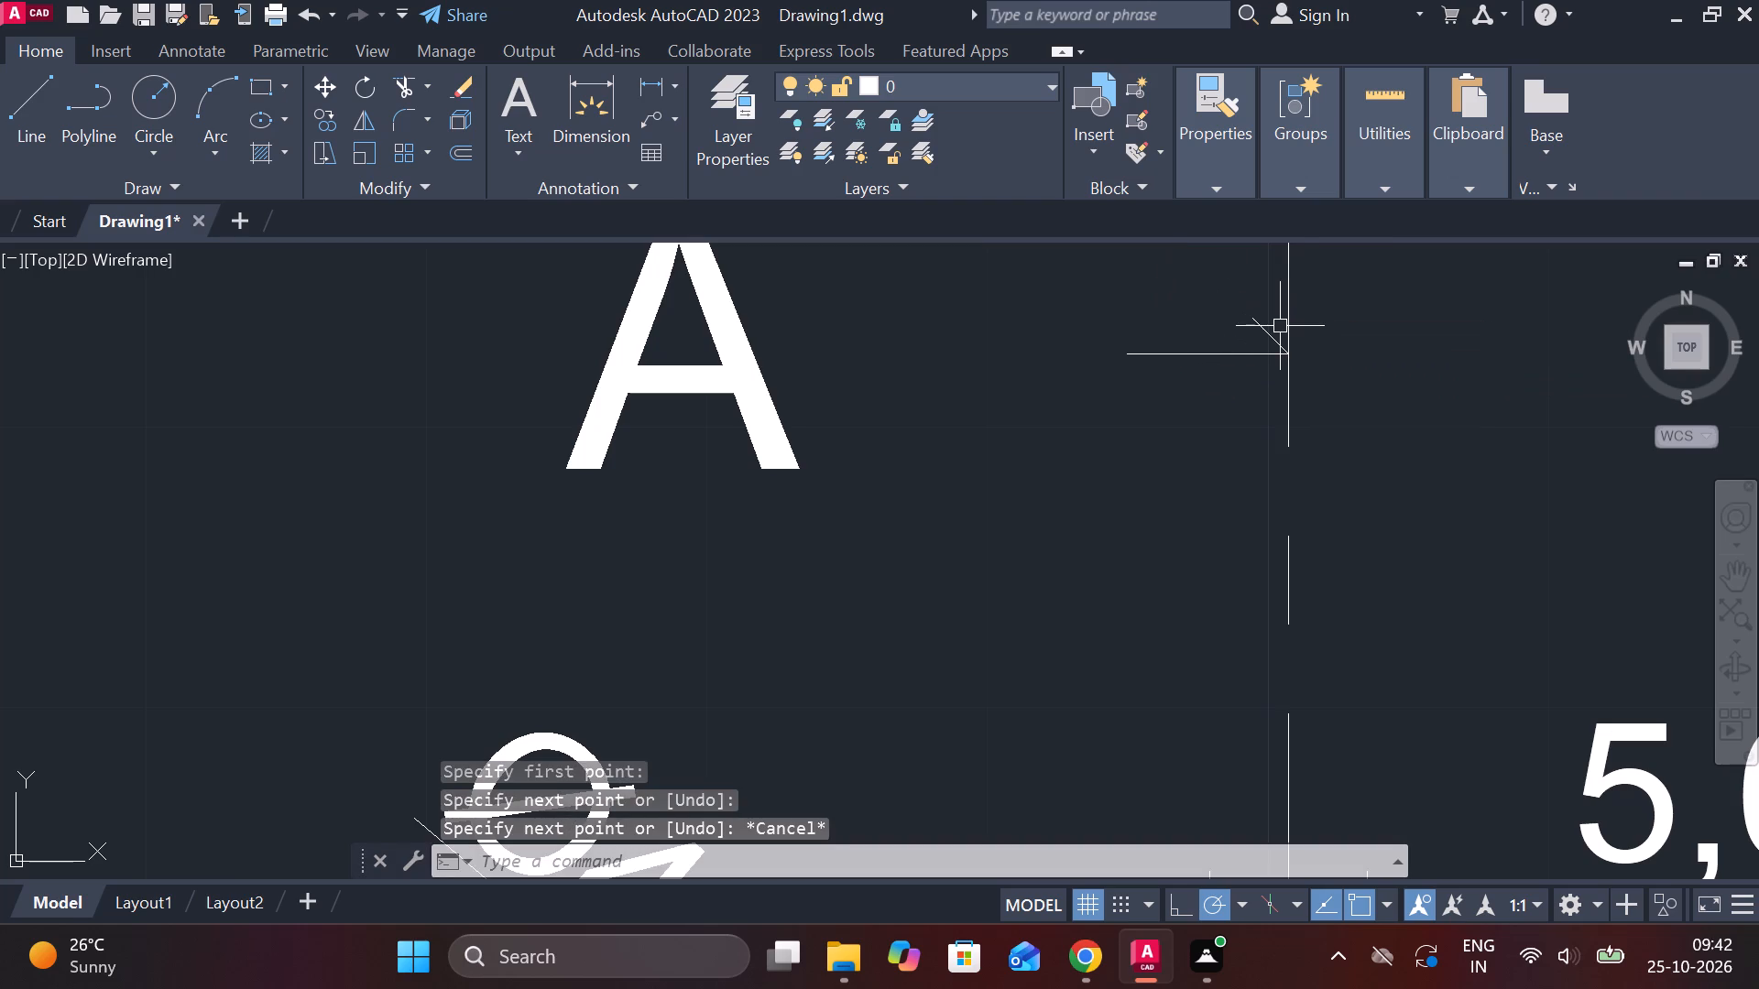
click(1273, 331)
text(MI)
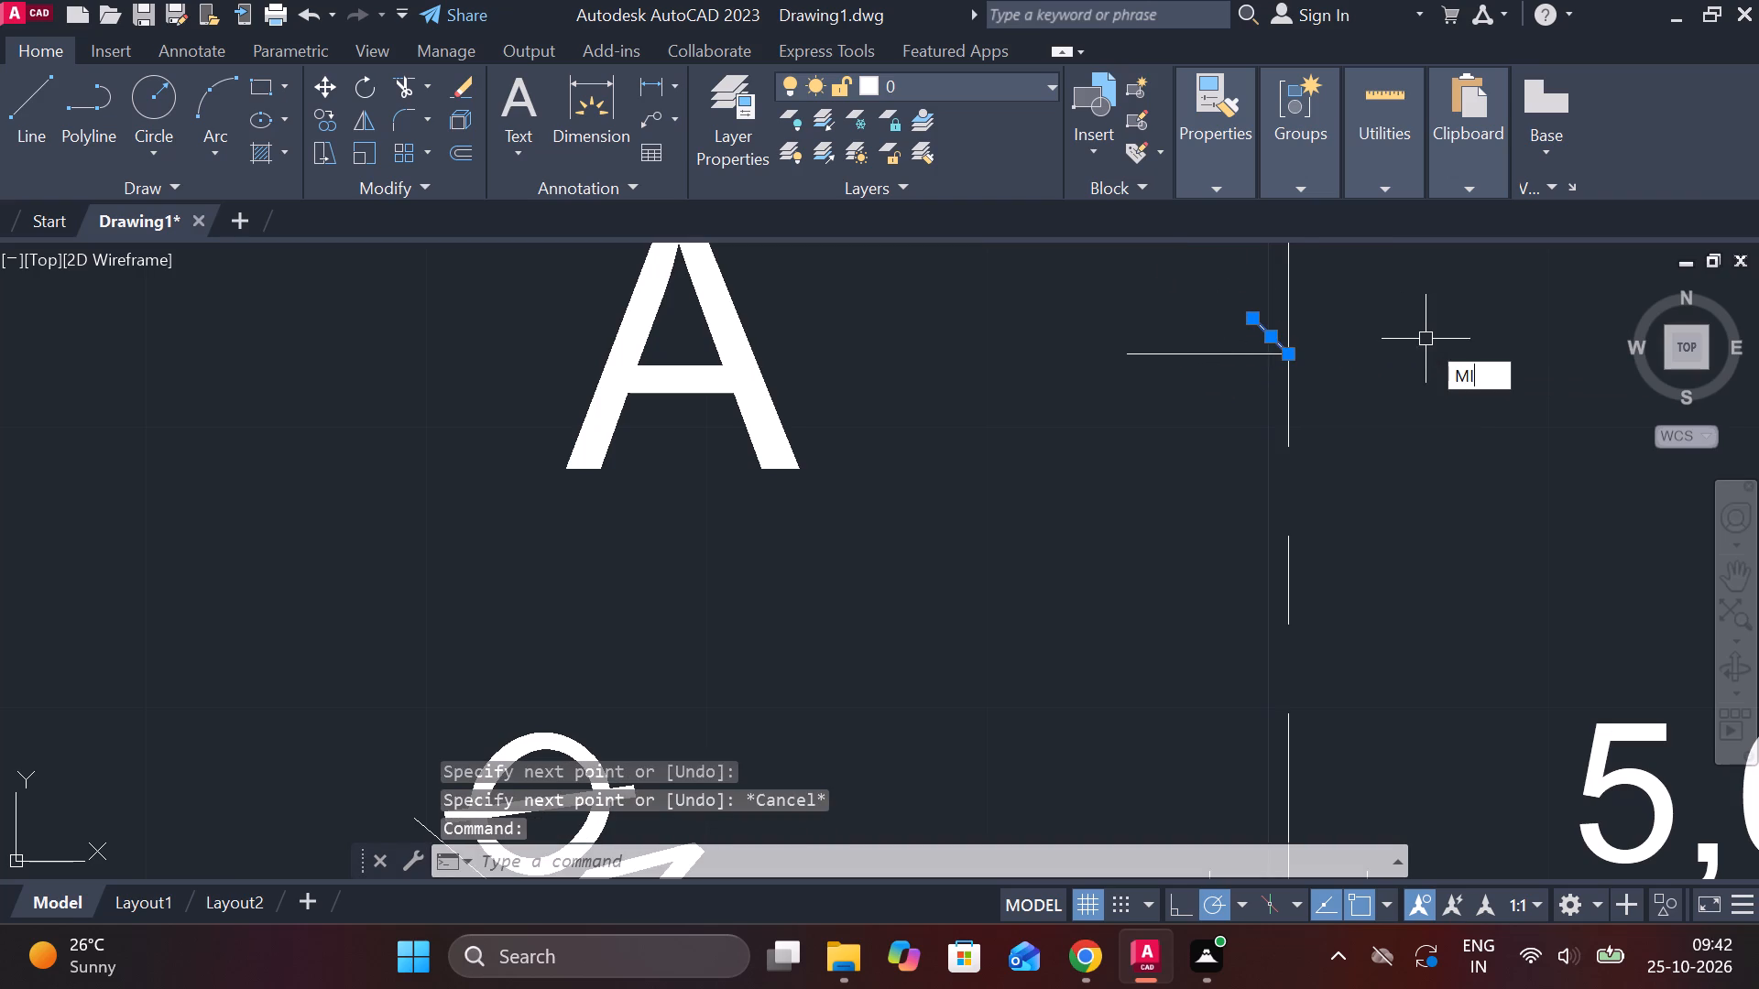
key(Return)
click(1286, 361)
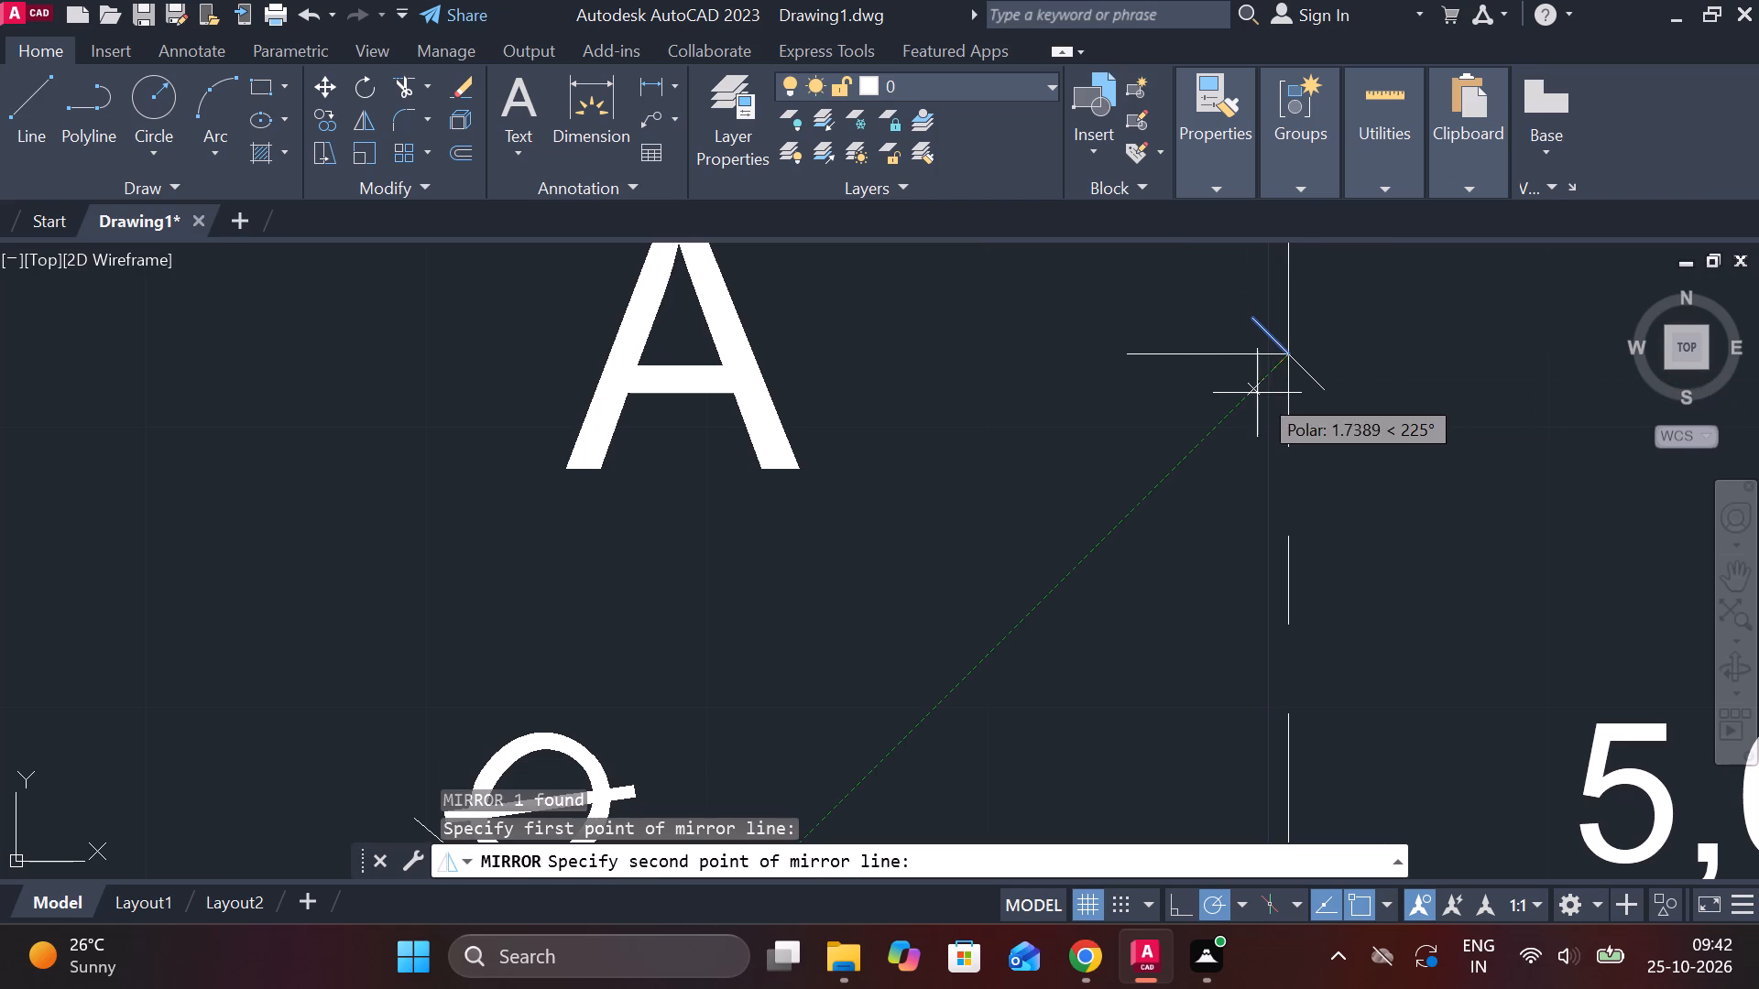
click(1134, 359)
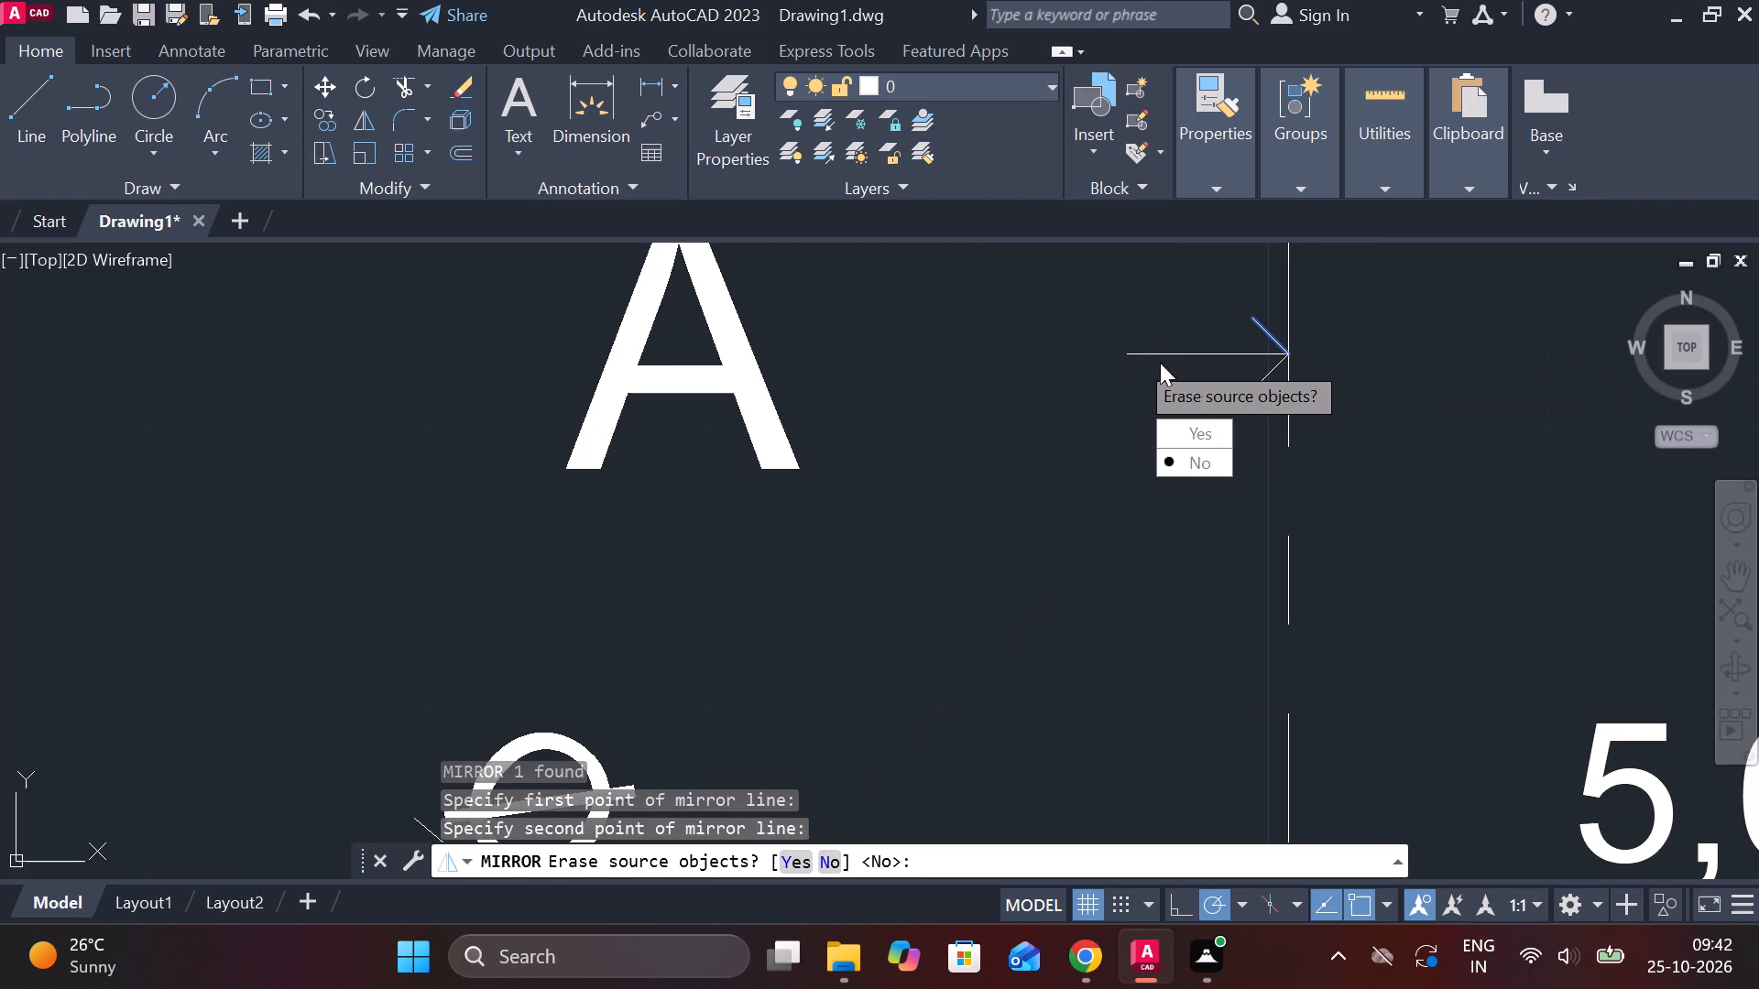
drag(1198, 452, 1134, 359)
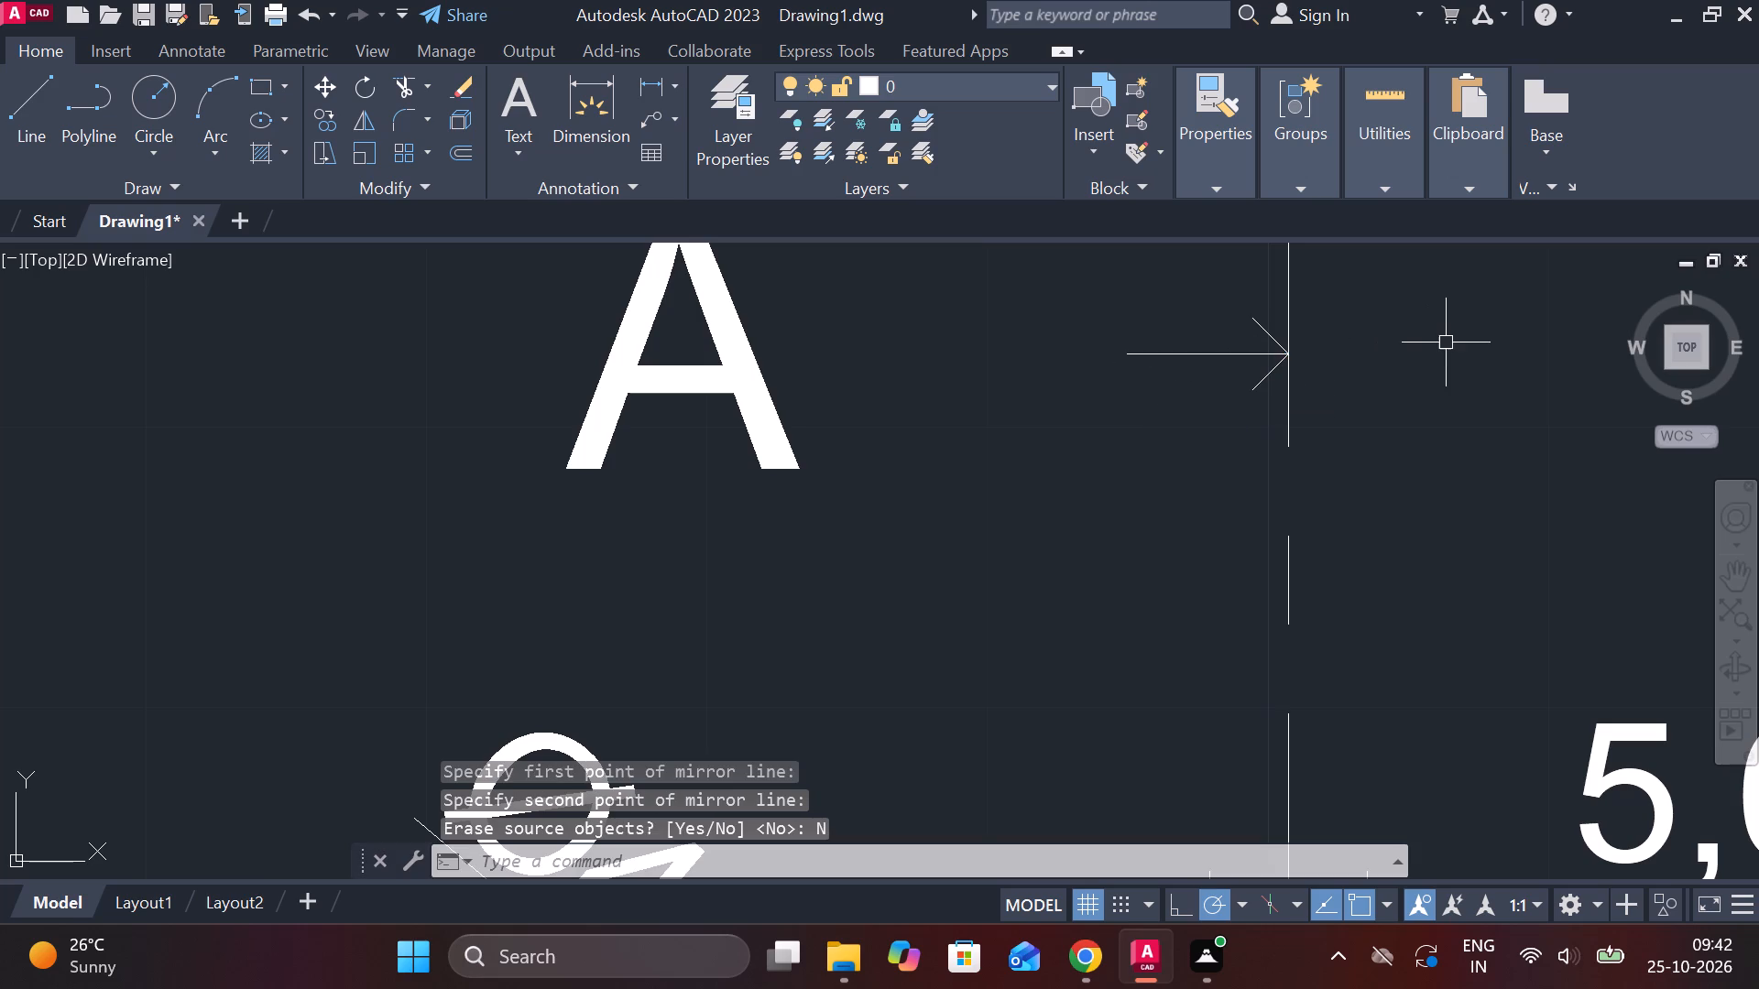
Close the arrowhead with a vertical line joining the free ends of its two slanted edges.
key(l)
key(Return)
click(1248, 316)
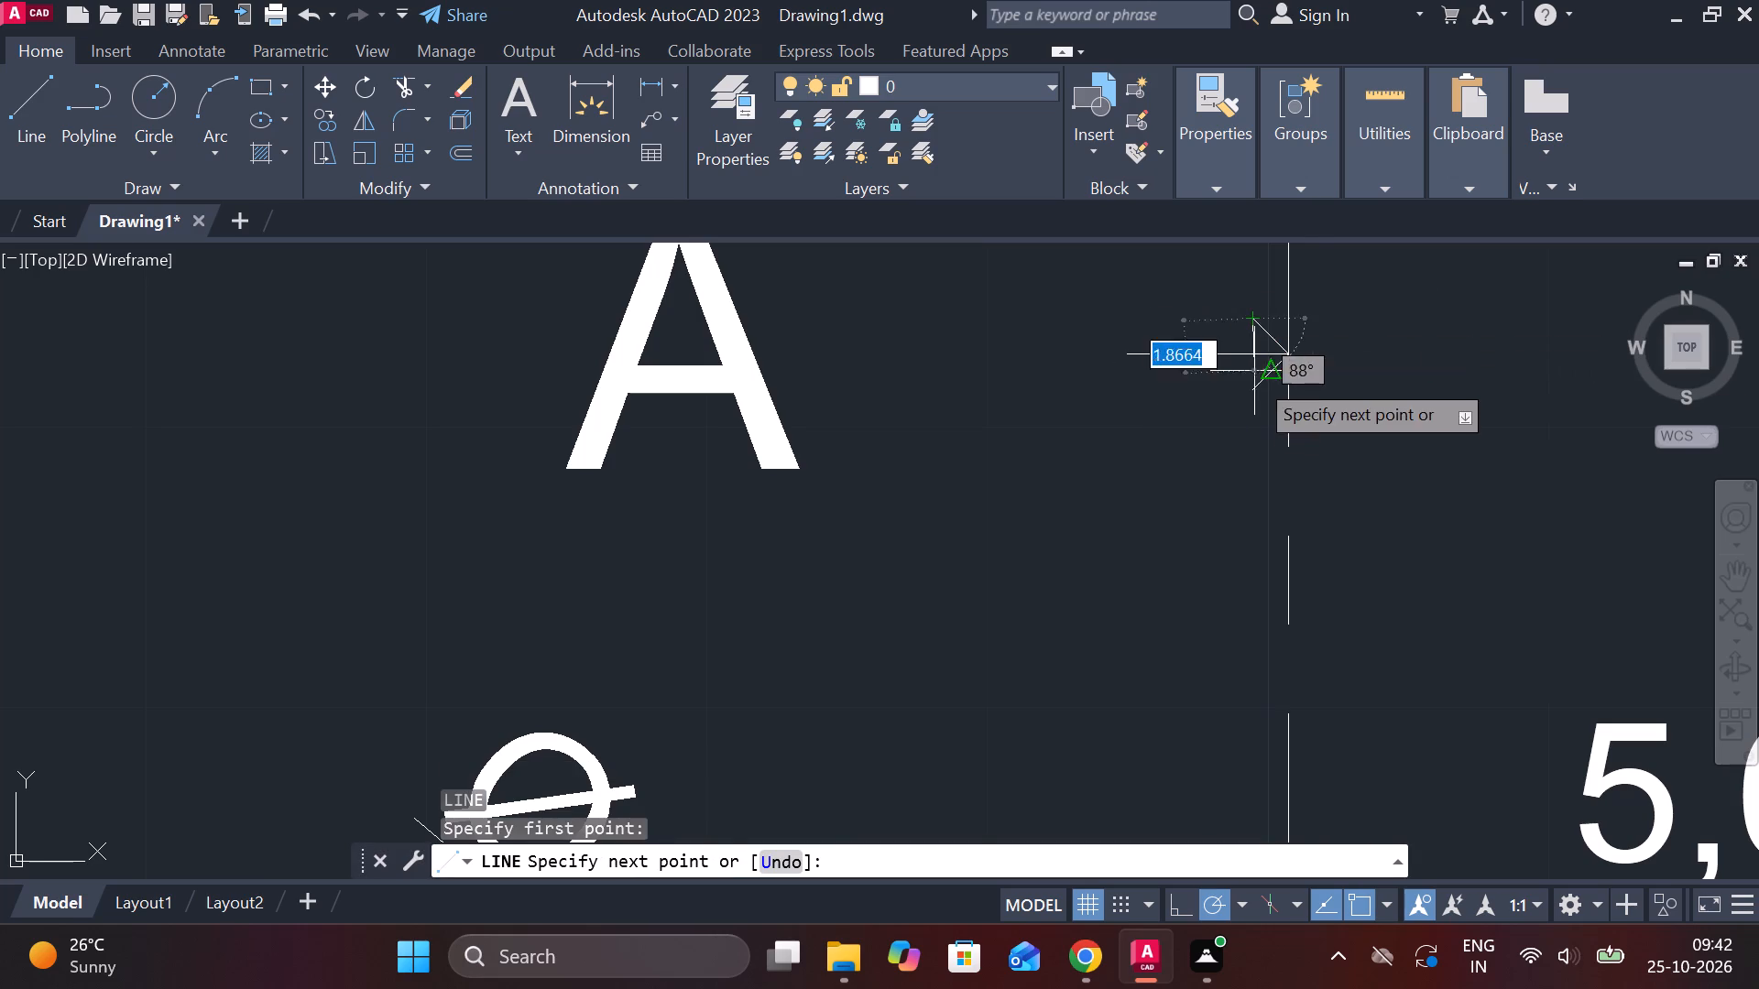
click(1254, 394)
key(Escape)
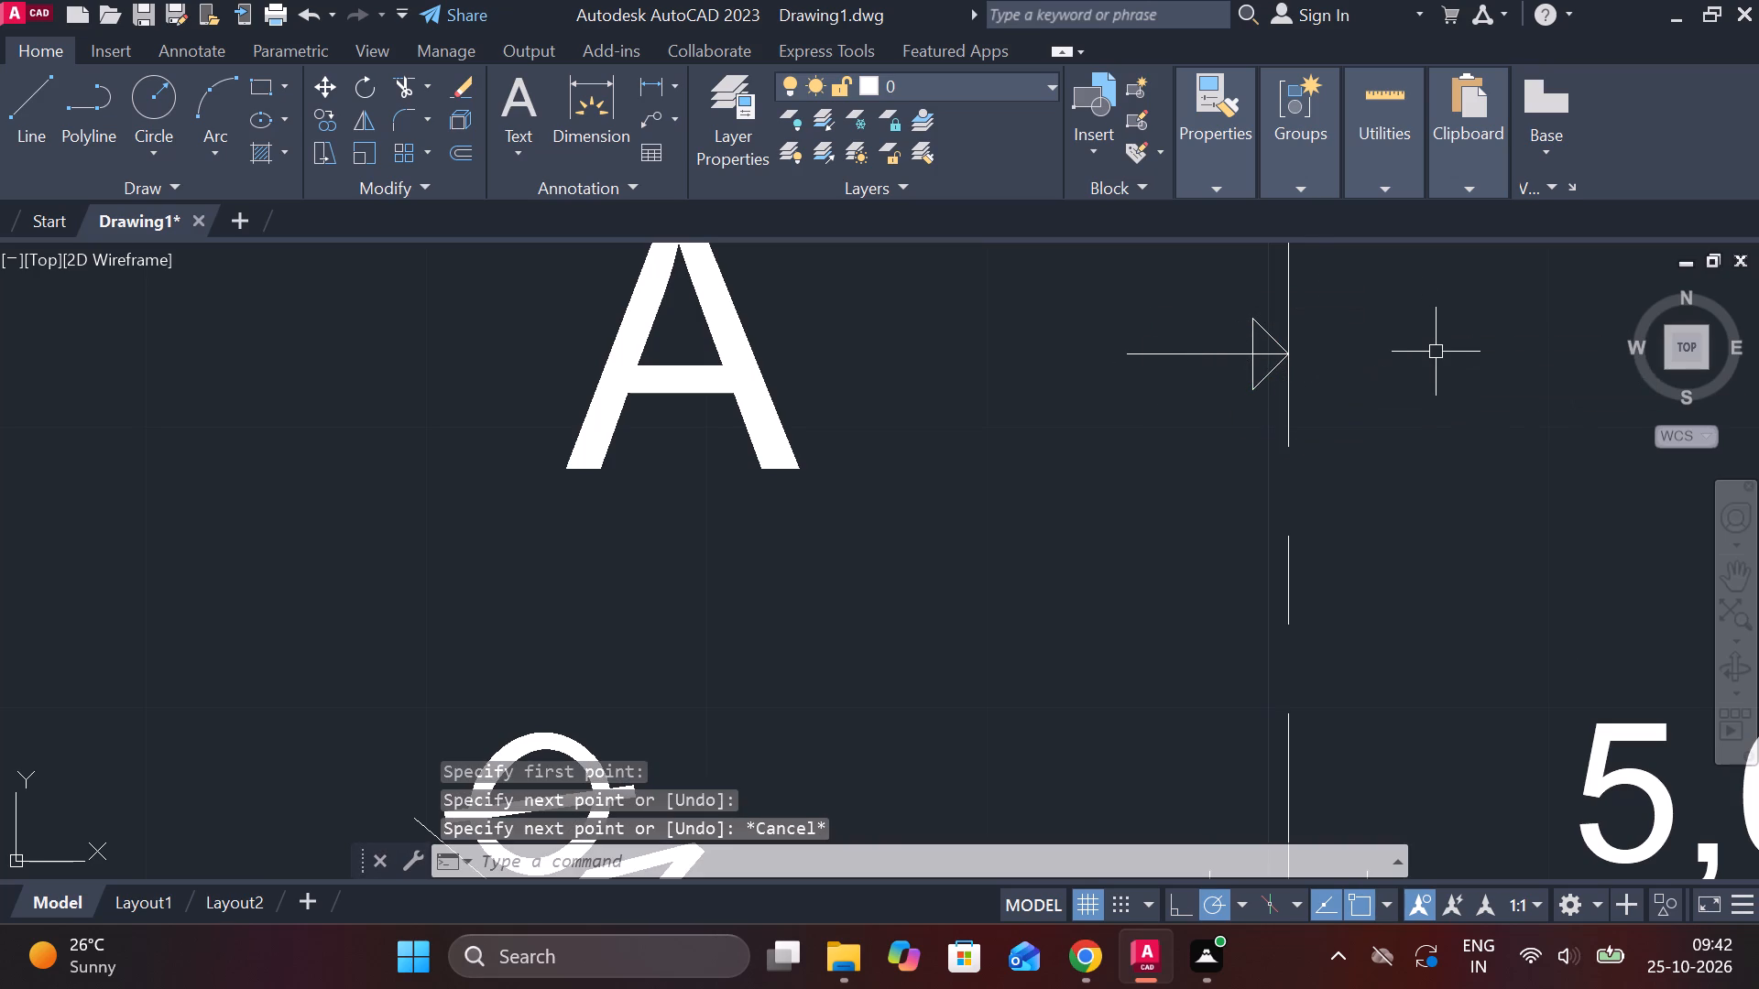
Trim the part of the arrow shaft that lies inside the arrowhead triangle.
scroll(1375, 351, up, 2)
text(TR)
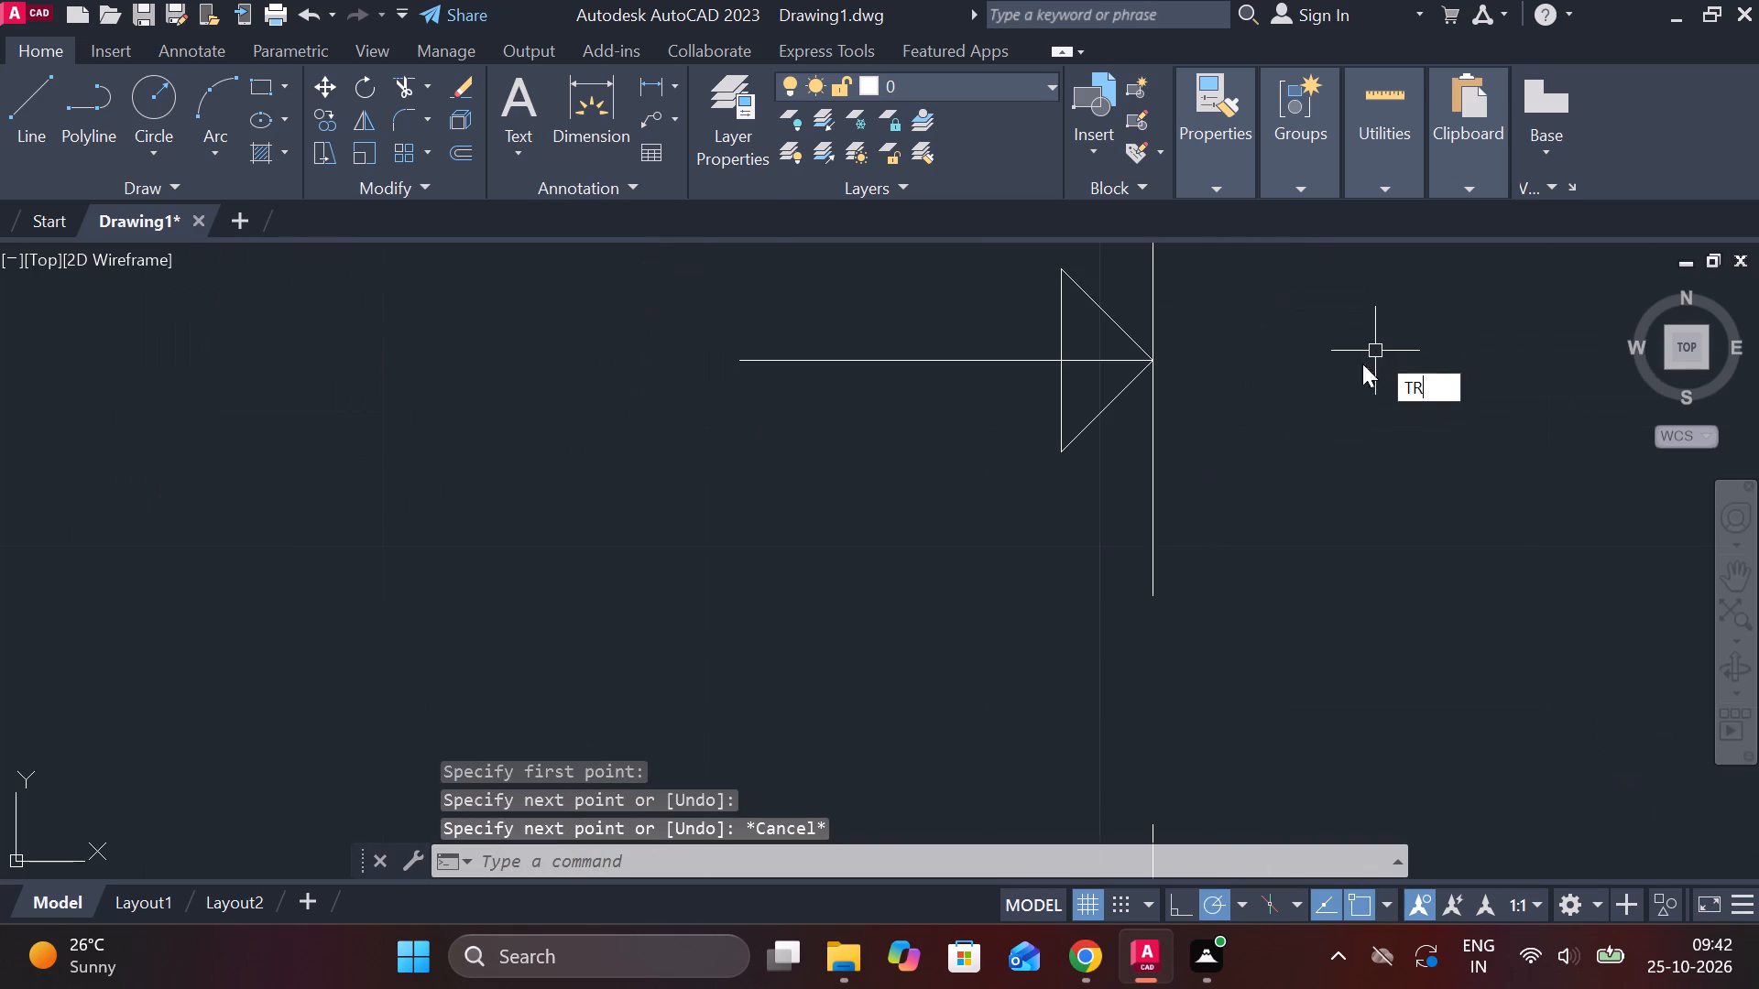
key(space)
click(1087, 358)
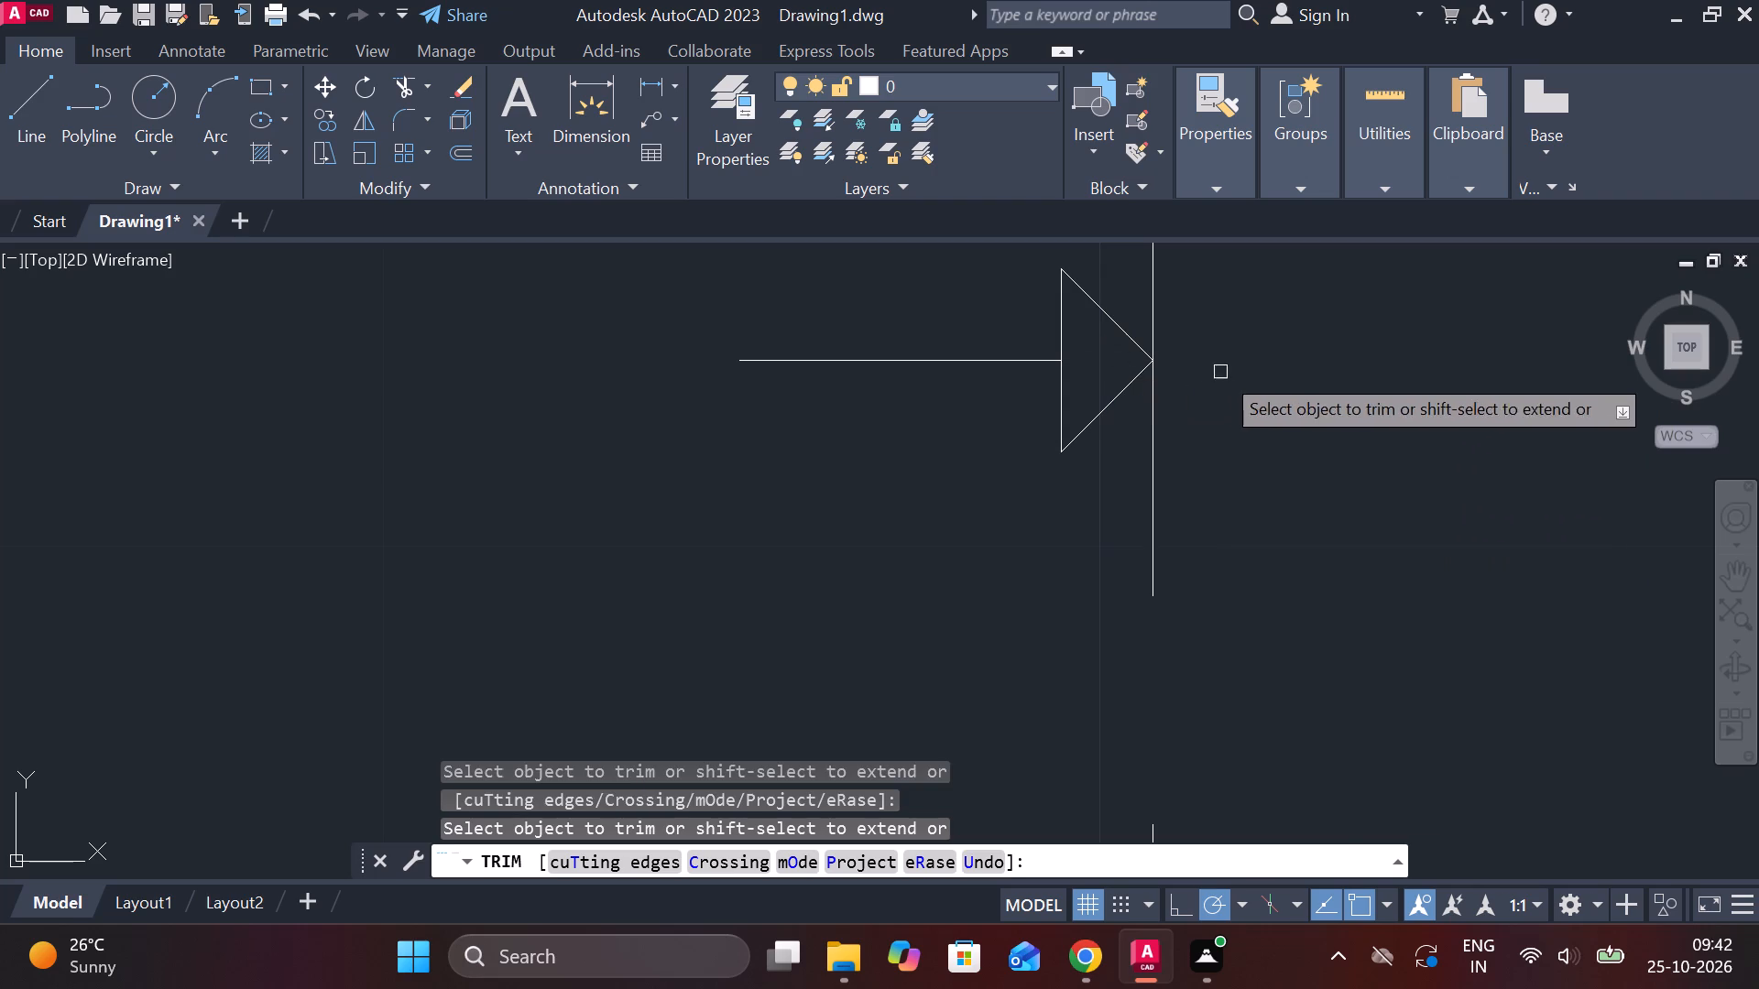
scroll(1220, 372, down, 4)
key(Escape)
Move the section letter A about 12 units toward the centre line so that it sits beside the arrow's tail.
click(928, 288)
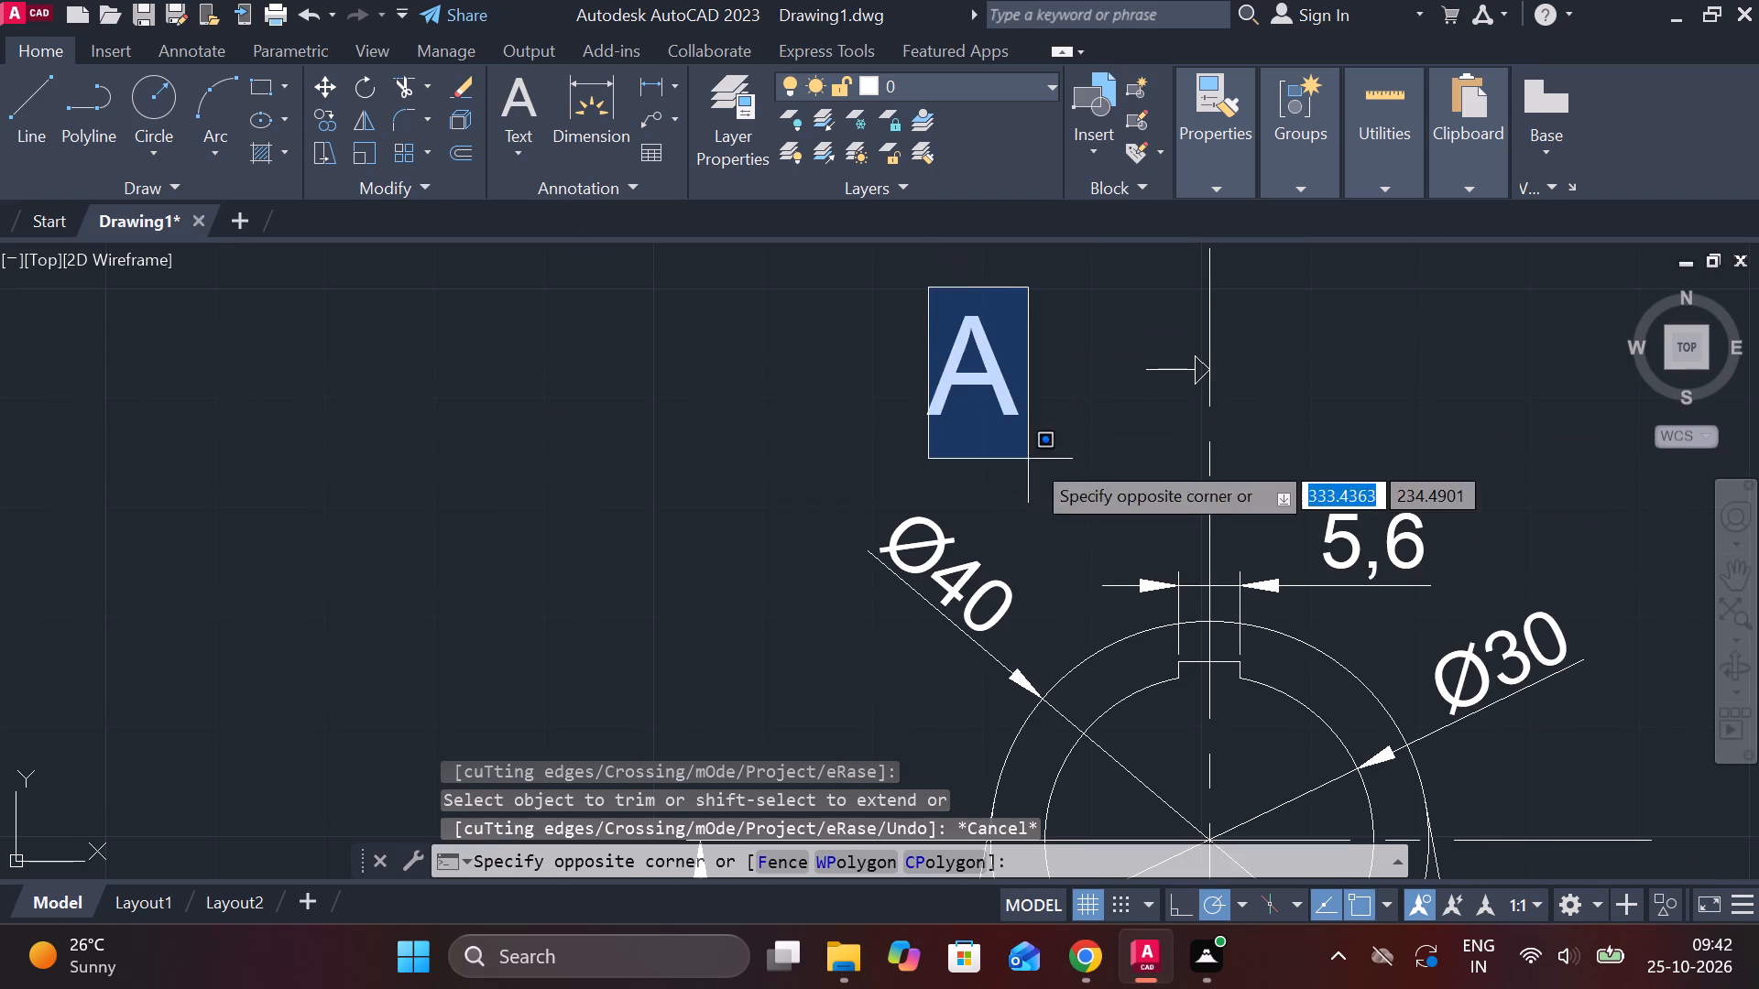
click(1045, 459)
click(1031, 447)
click(914, 274)
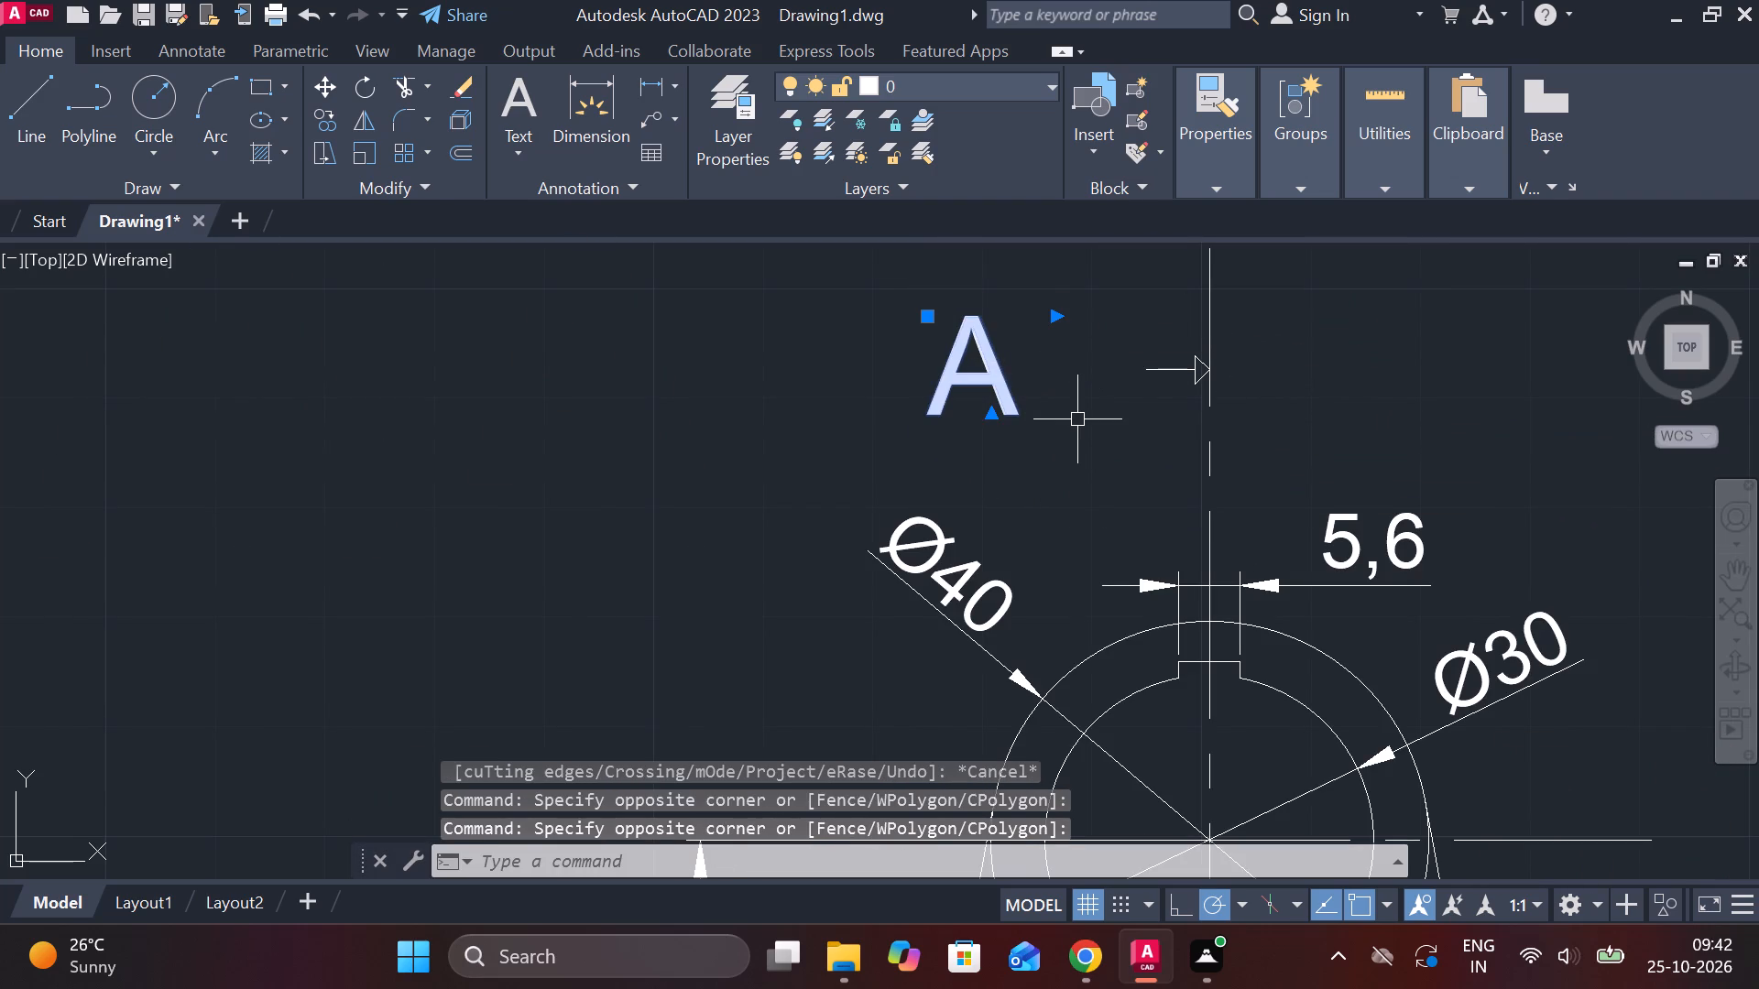
key(m)
key(Return)
click(1076, 424)
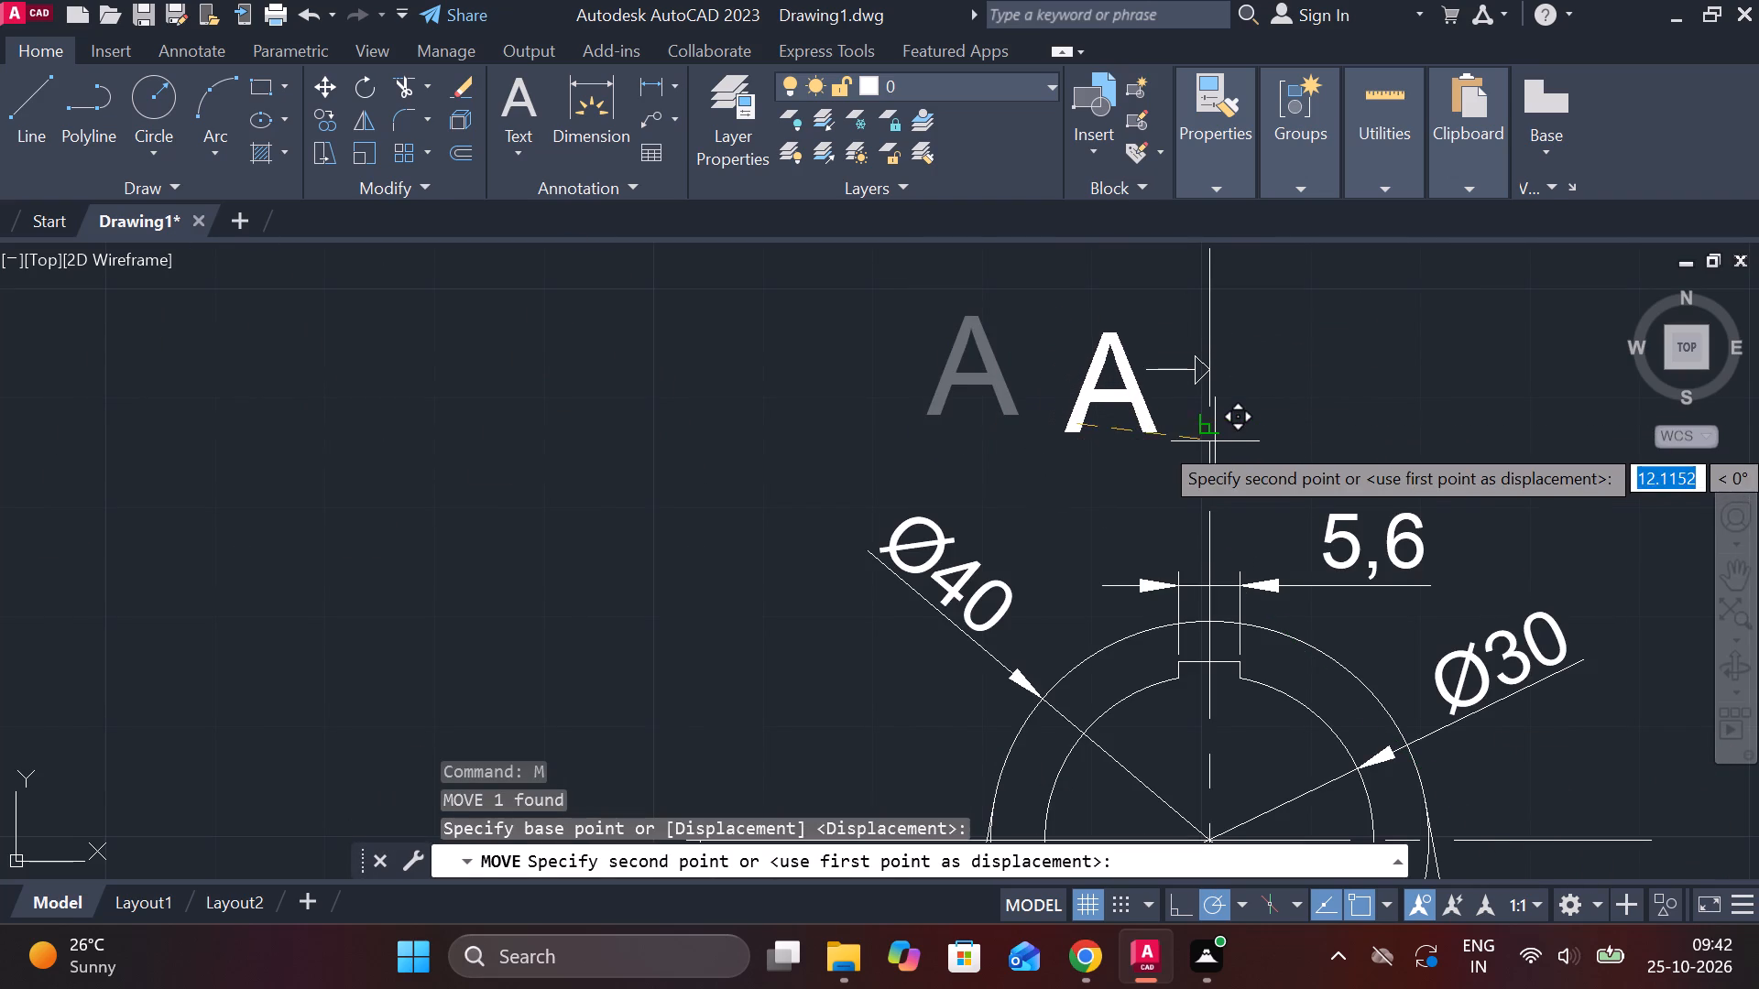
click(1215, 440)
scroll(1324, 408, down, 1)
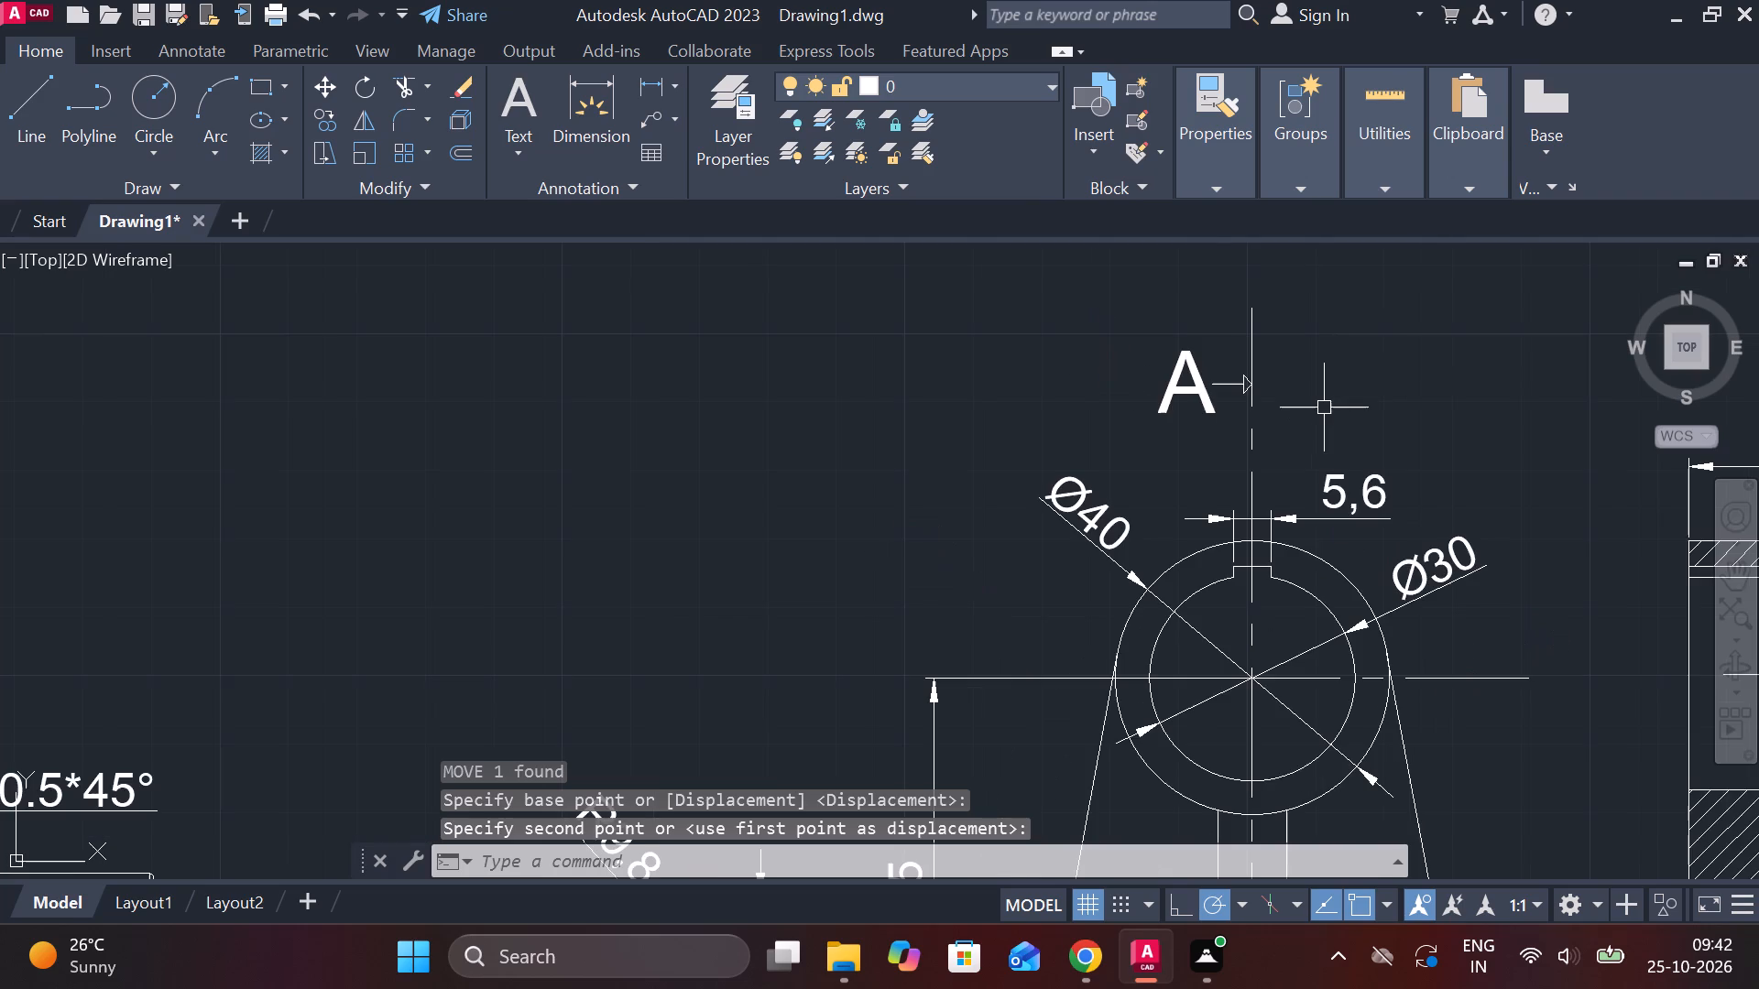
key(Escape)
Copy the section letter A and its complete arrow from the arrow tip about 132 units straight down, below the front view's 60 dimension.
scroll(1208, 340, up, 2)
drag(1081, 328, 1097, 344)
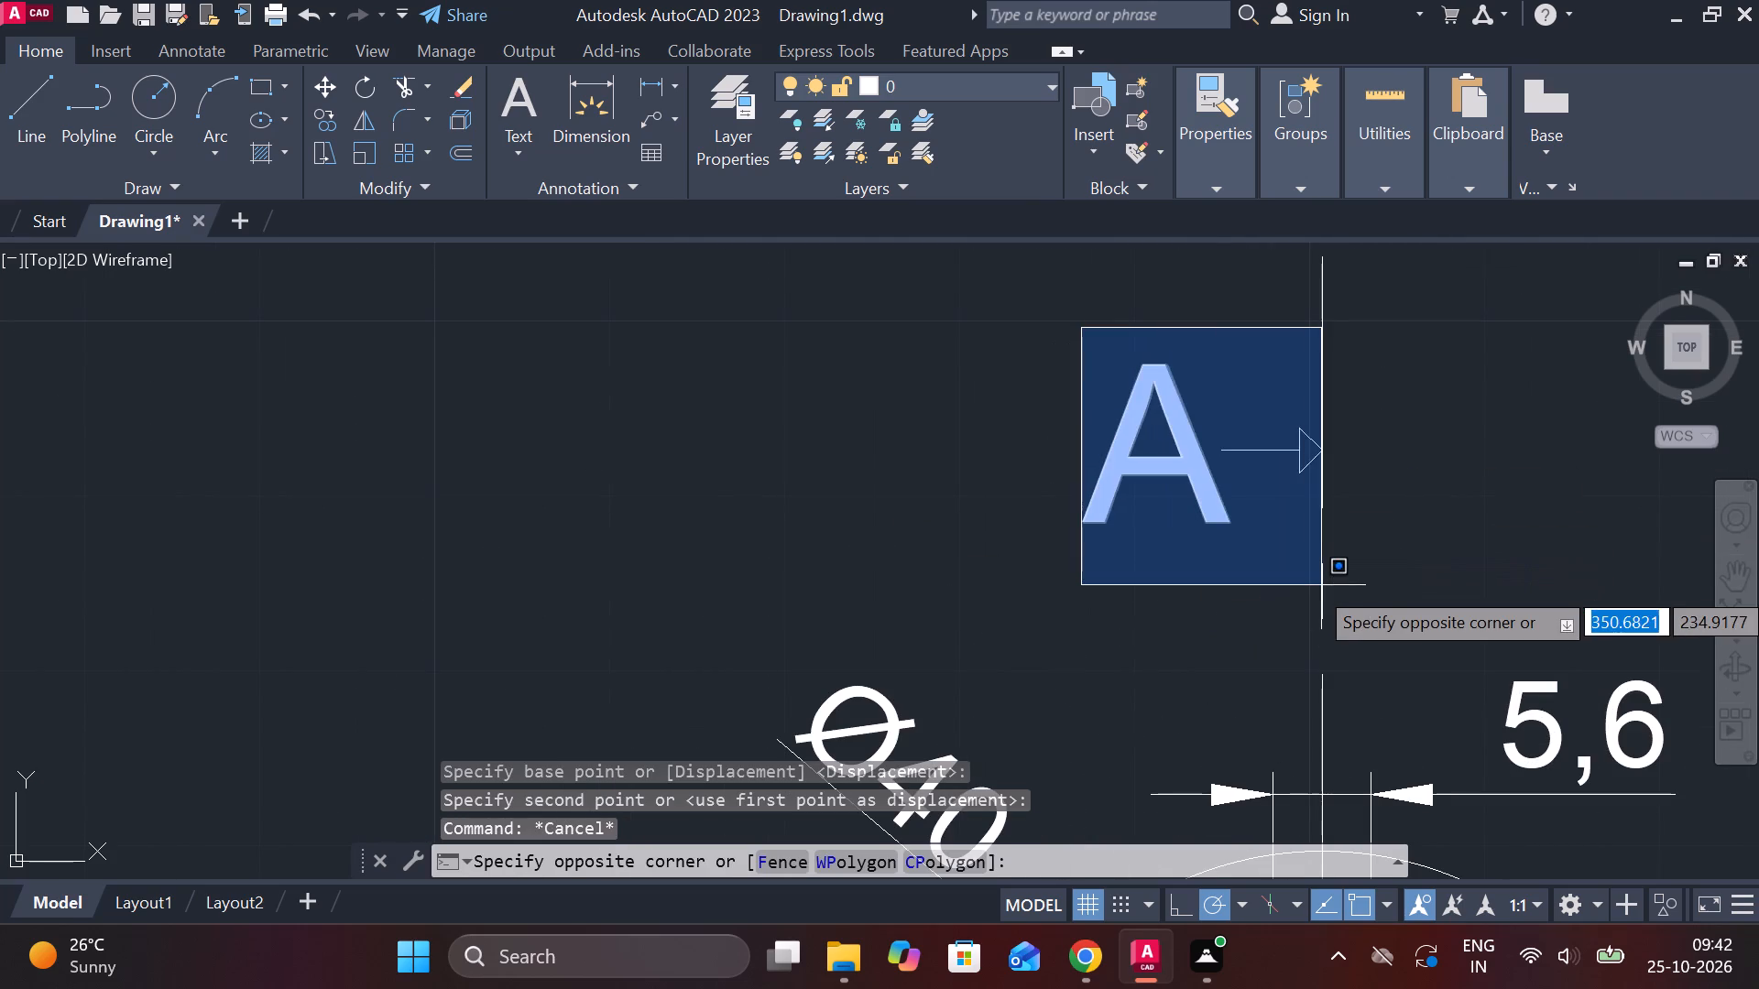
click(1316, 569)
scroll(1303, 480, up, 4)
click(1336, 375)
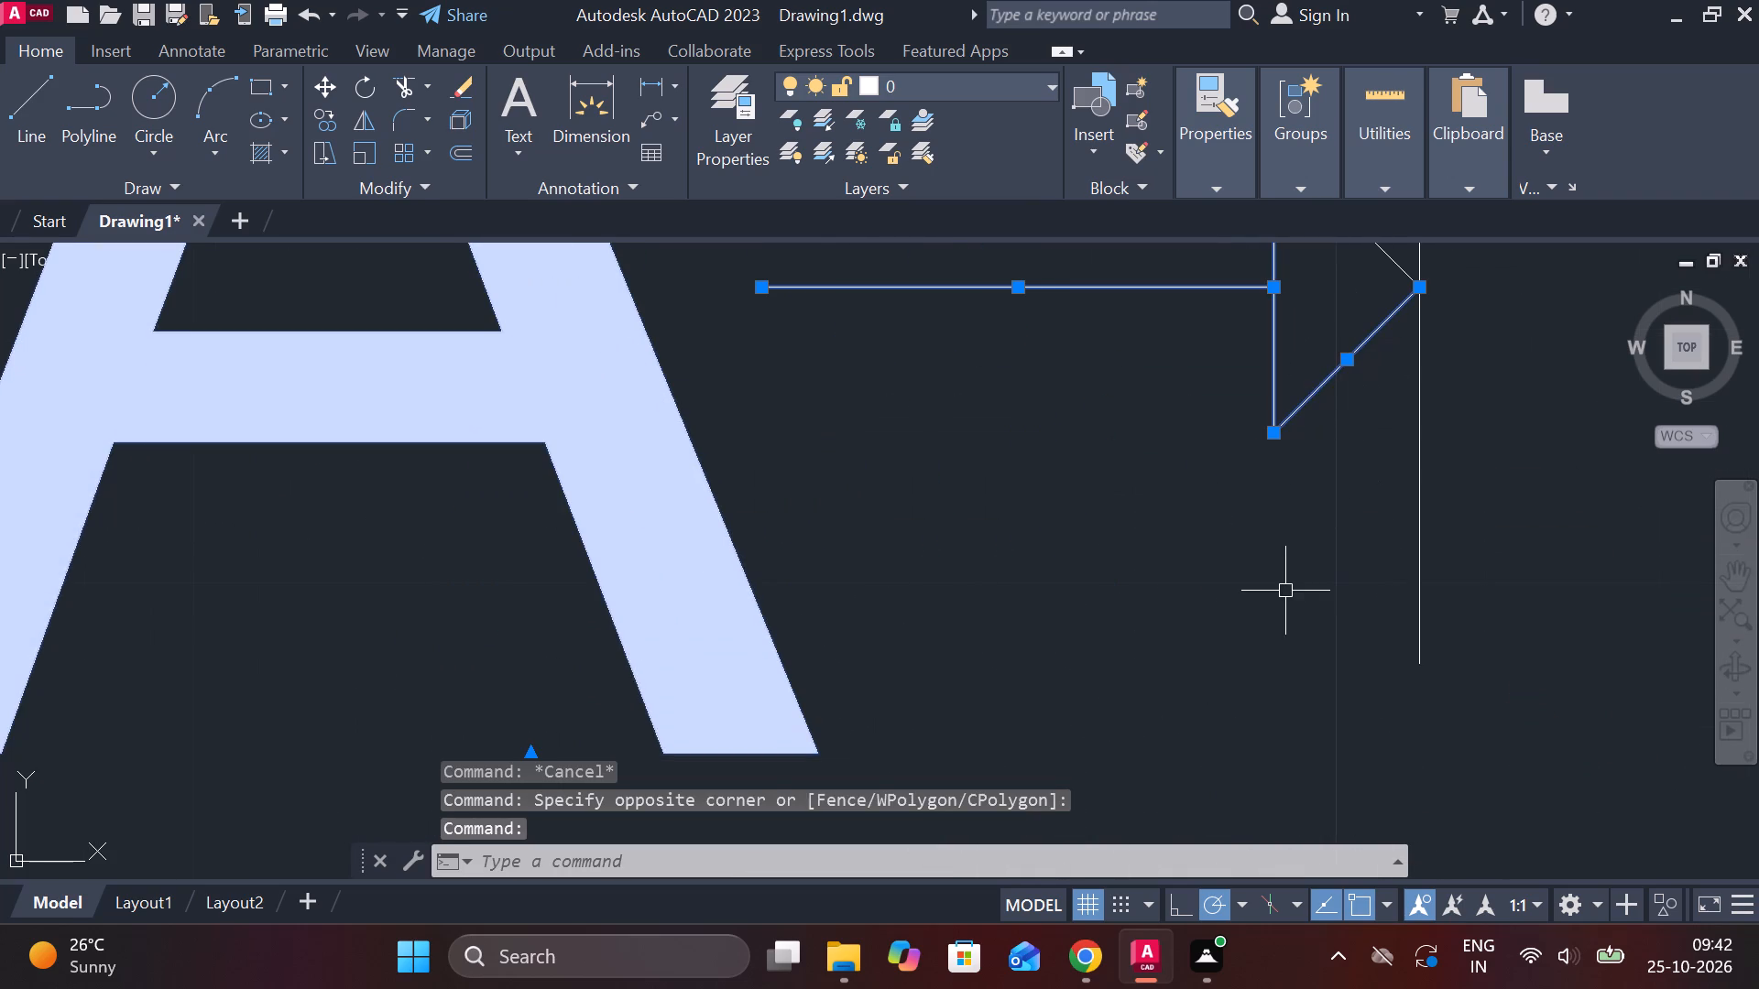
middle_drag(1213, 679, 1184, 747)
click(1332, 303)
scroll(1332, 304, down, 1)
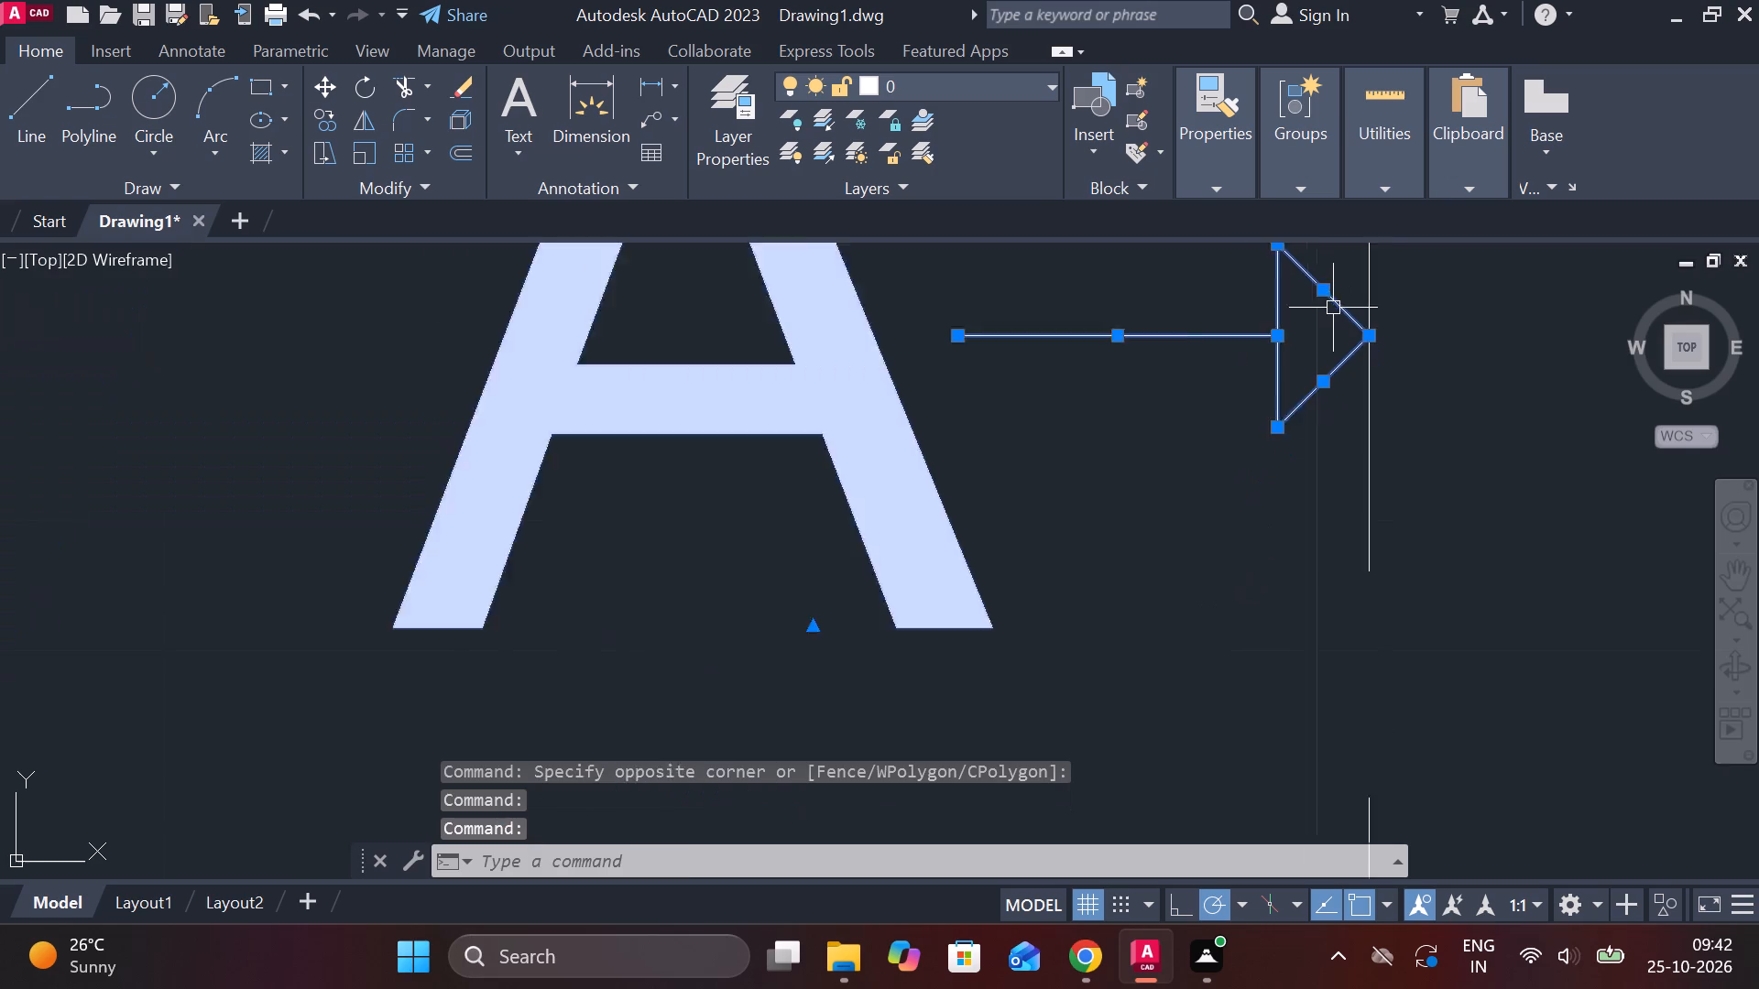
scroll(1336, 320, down, 2)
text(CO)
key(Return)
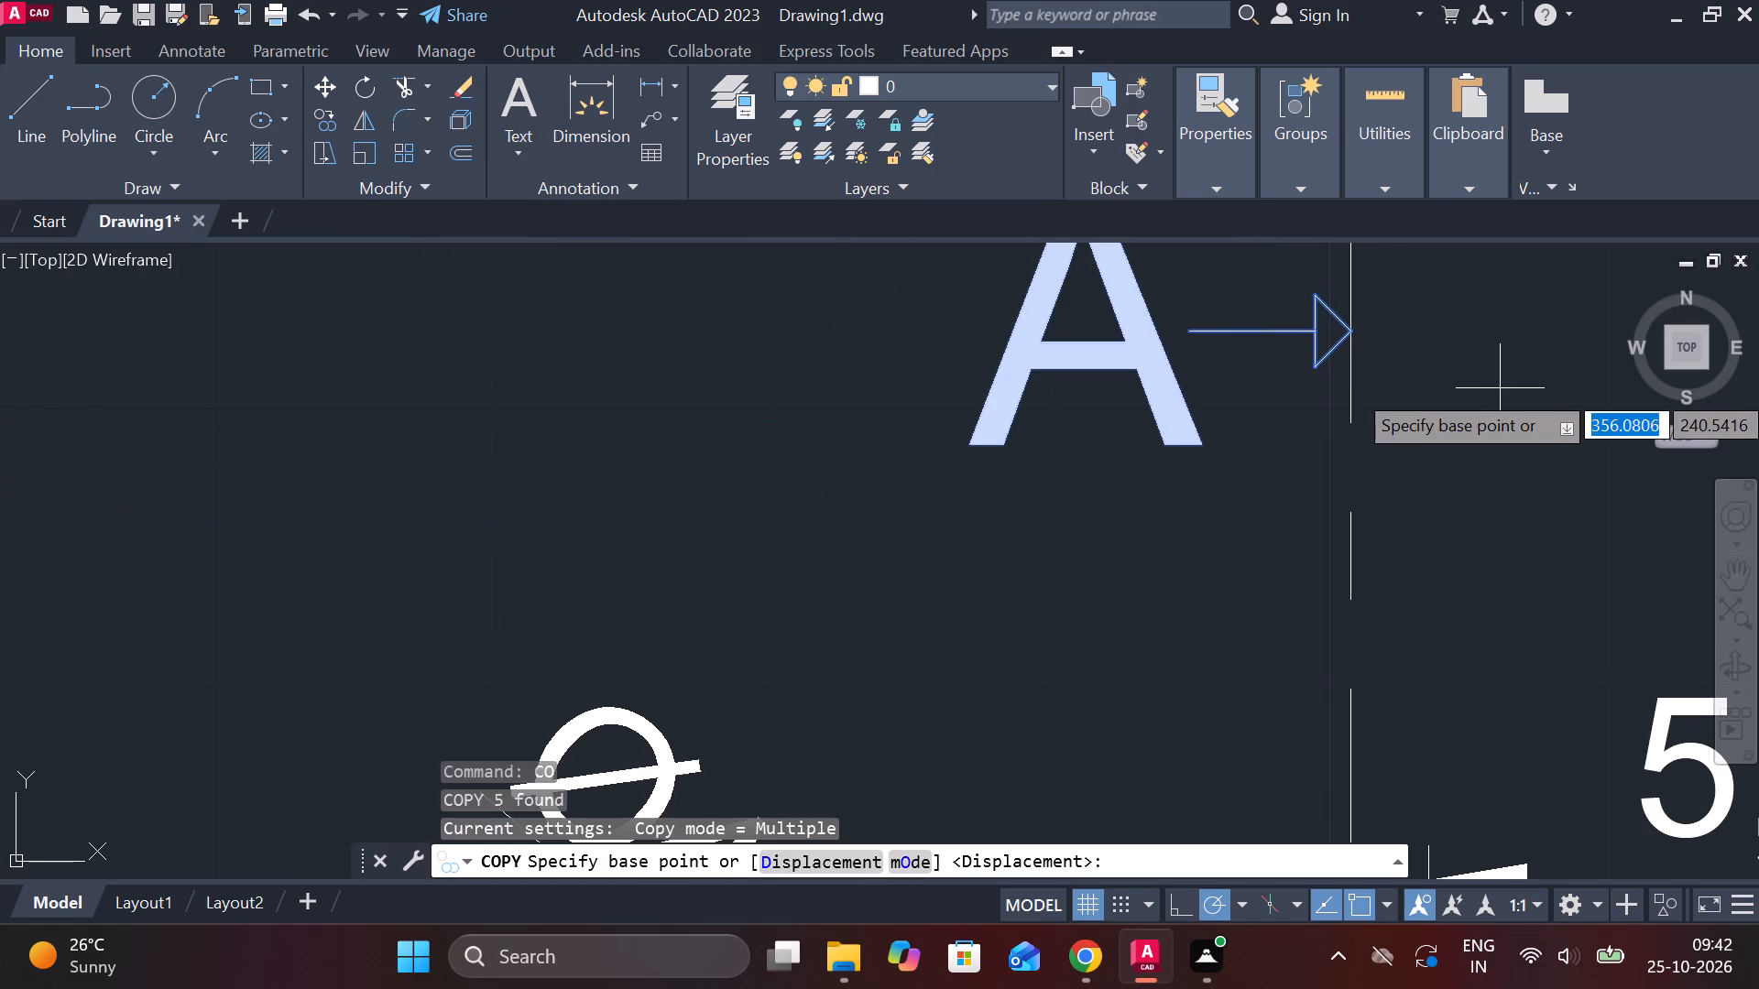
click(1359, 333)
scroll(1359, 333, down, 3)
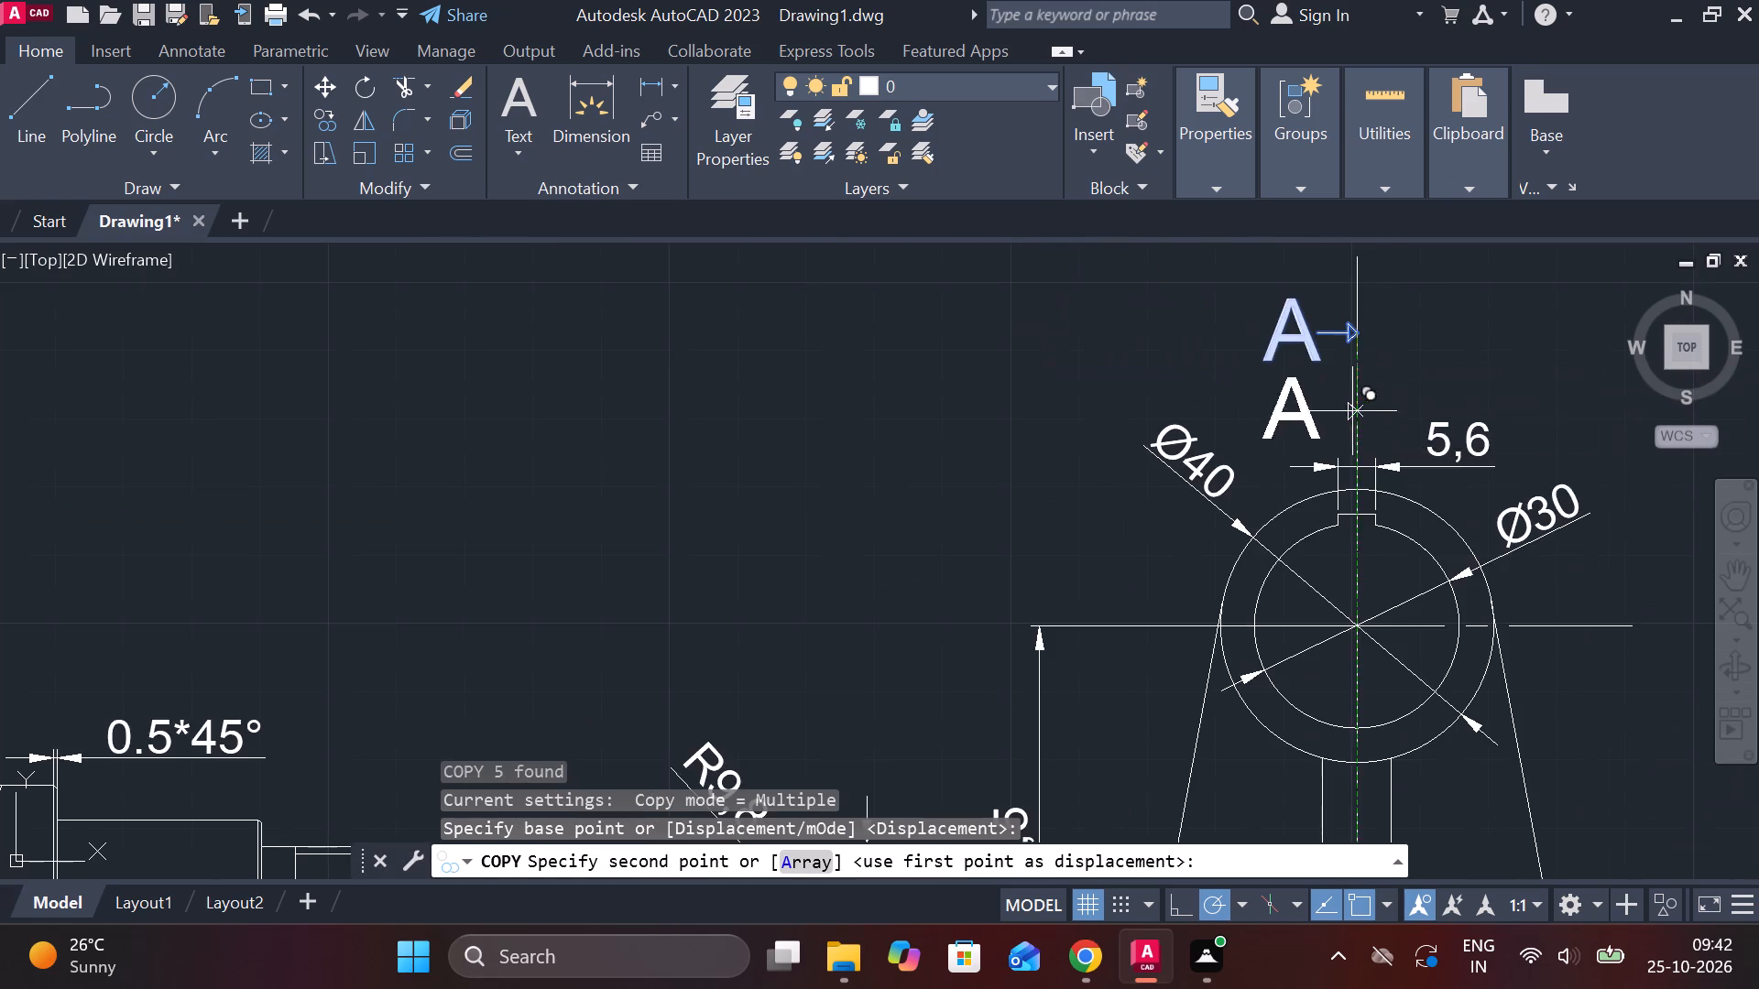
middle_drag(1361, 614, 1272, 136)
scroll(1278, 403, down, 1)
scroll(1248, 660, up, 2)
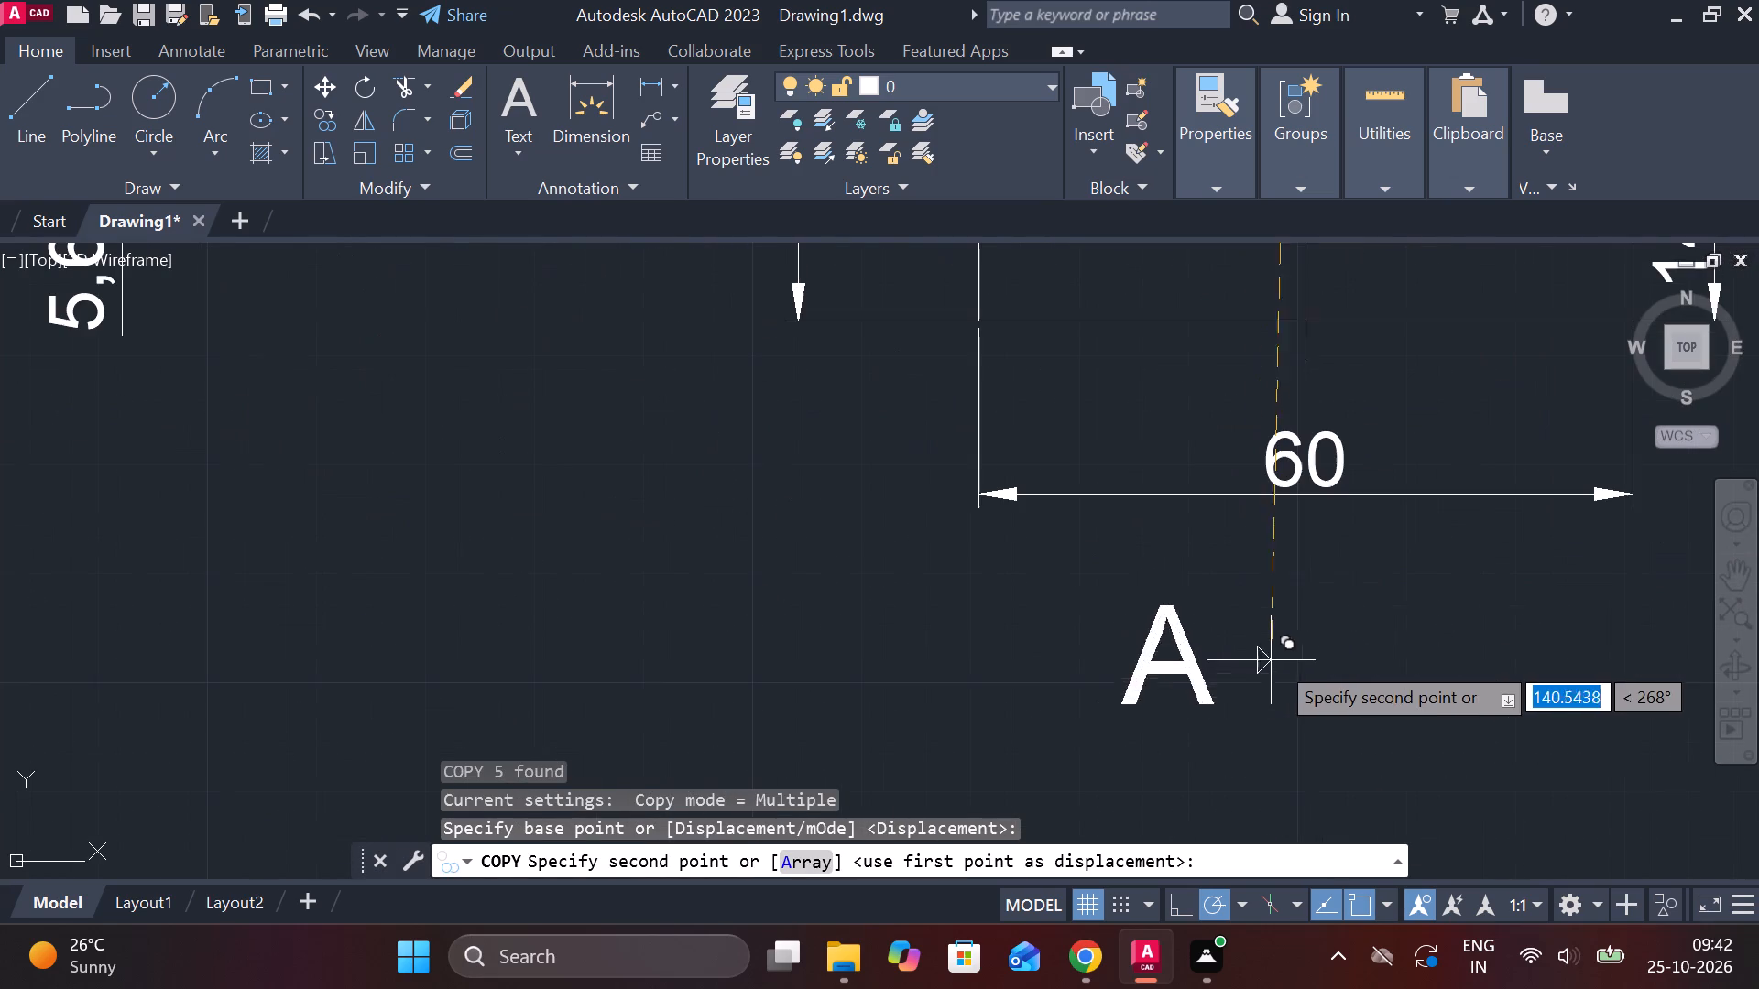
click(1295, 567)
key(Escape)
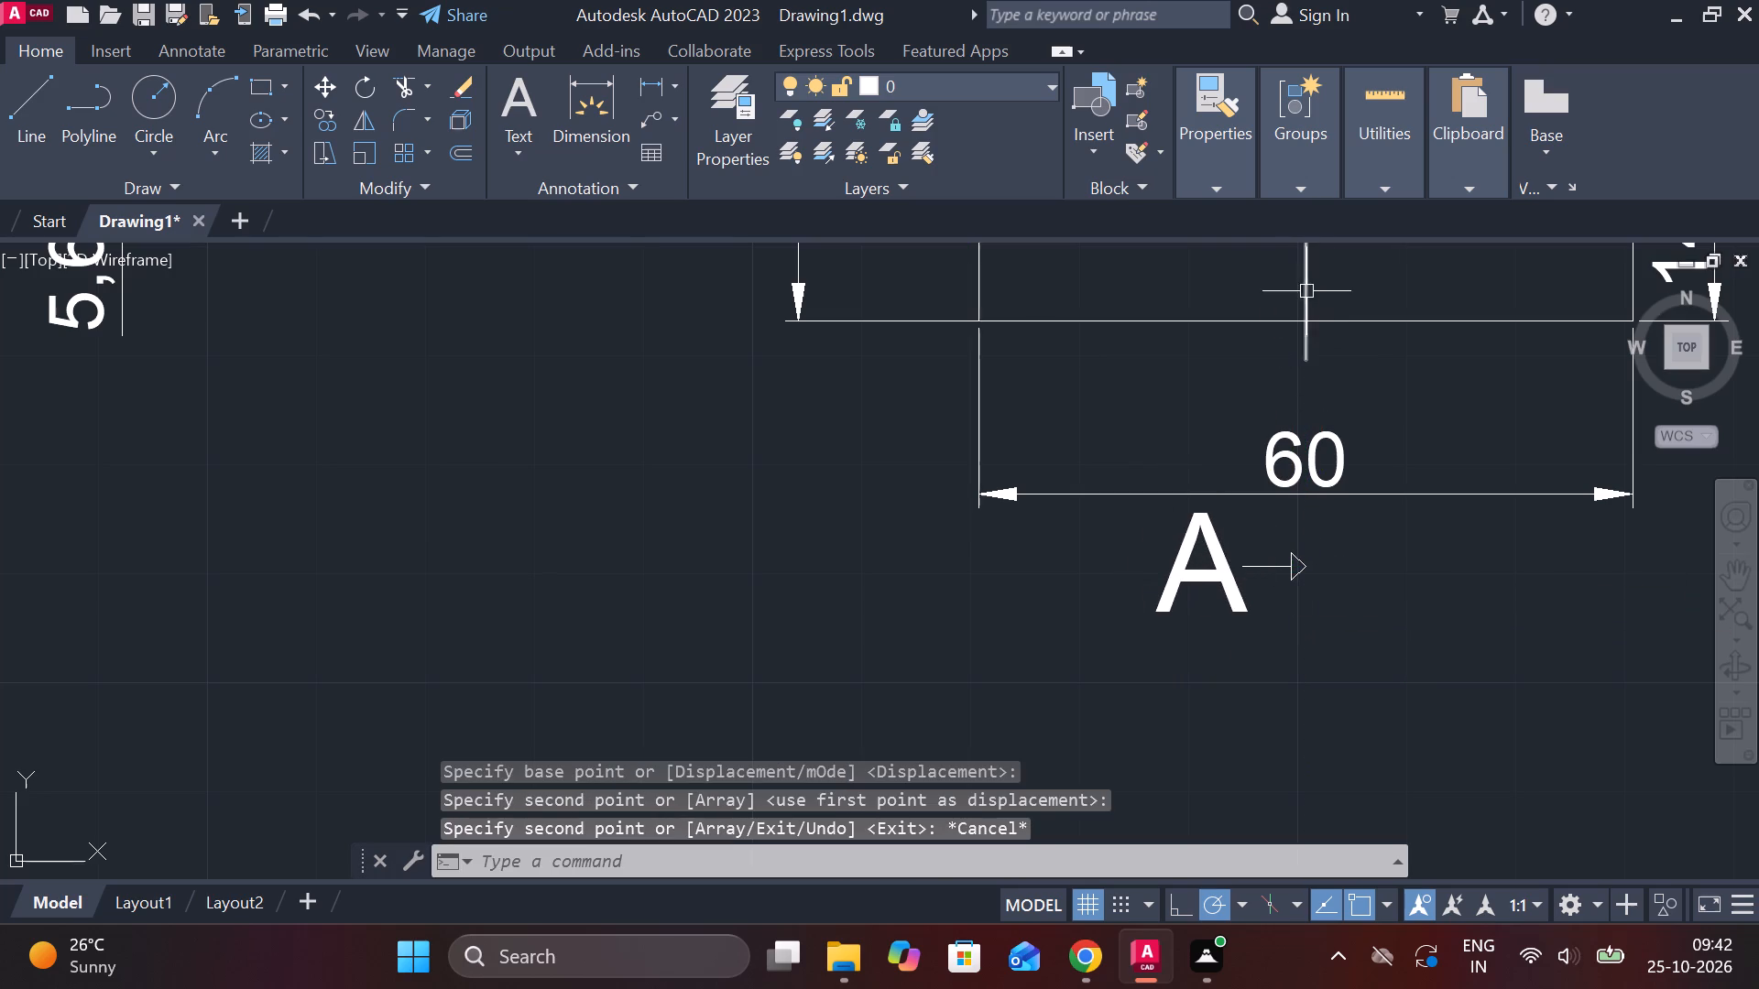
Extend the lower end of the front view's vertical centre line past the lower section arrow.
click(1304, 280)
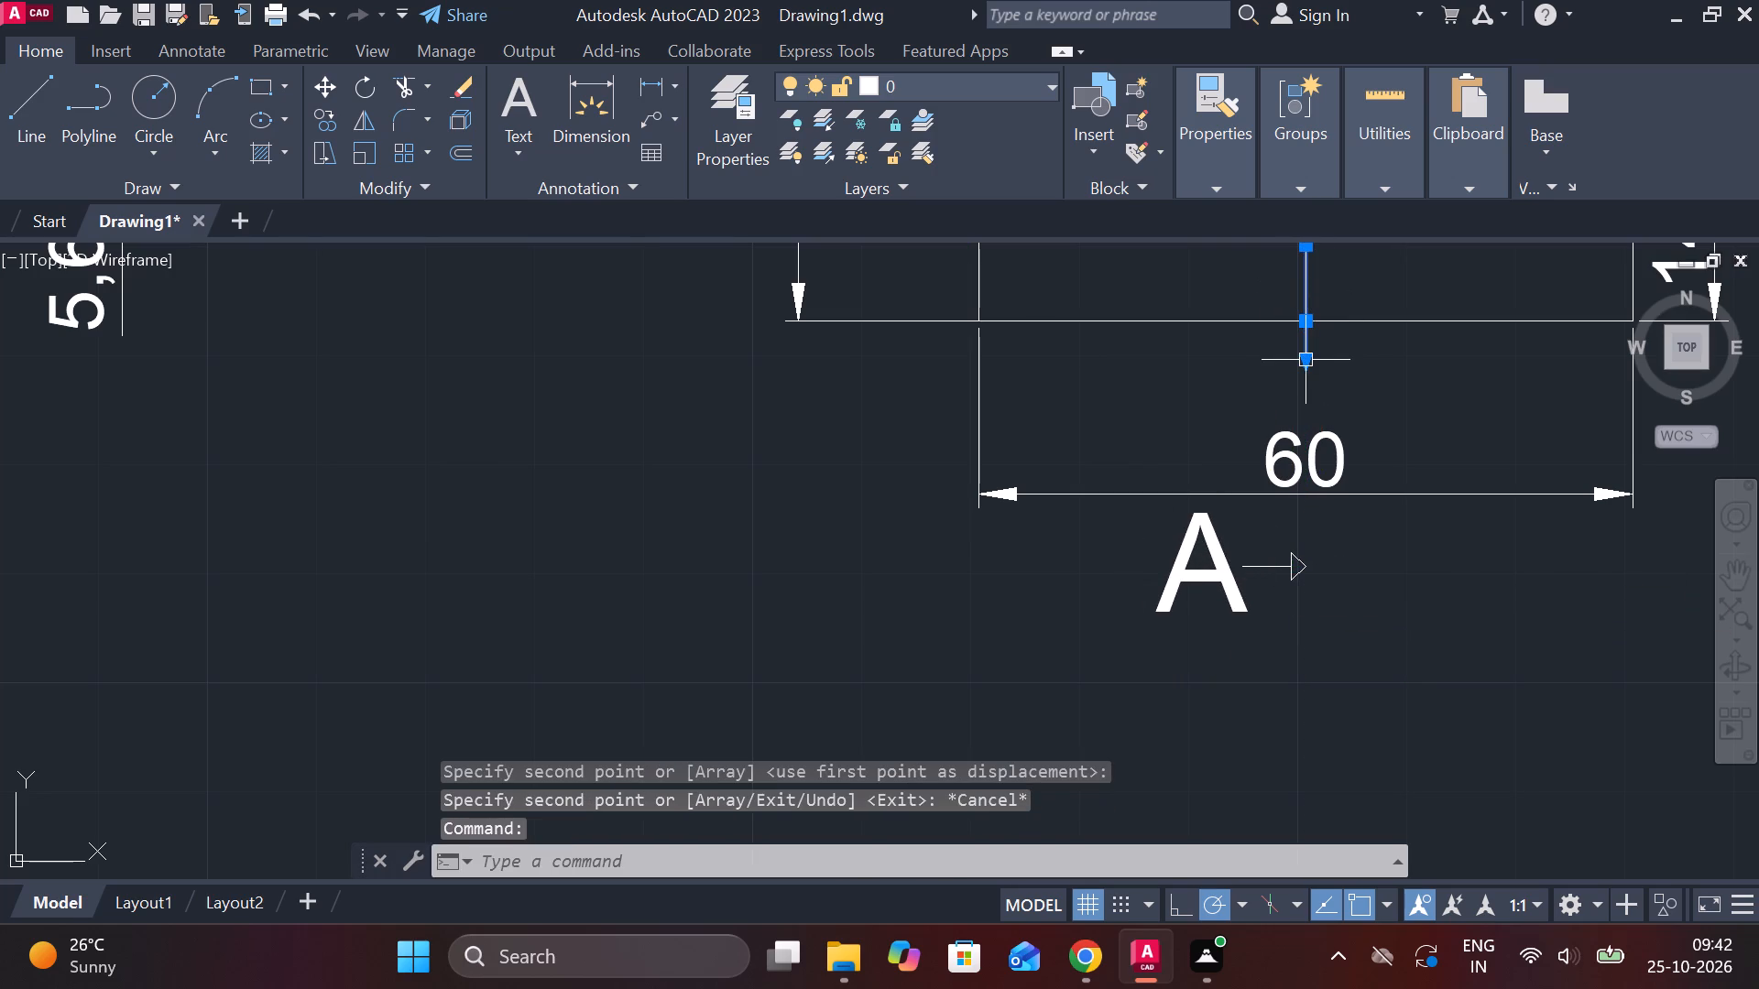
click(1305, 361)
click(1316, 632)
key(Escape)
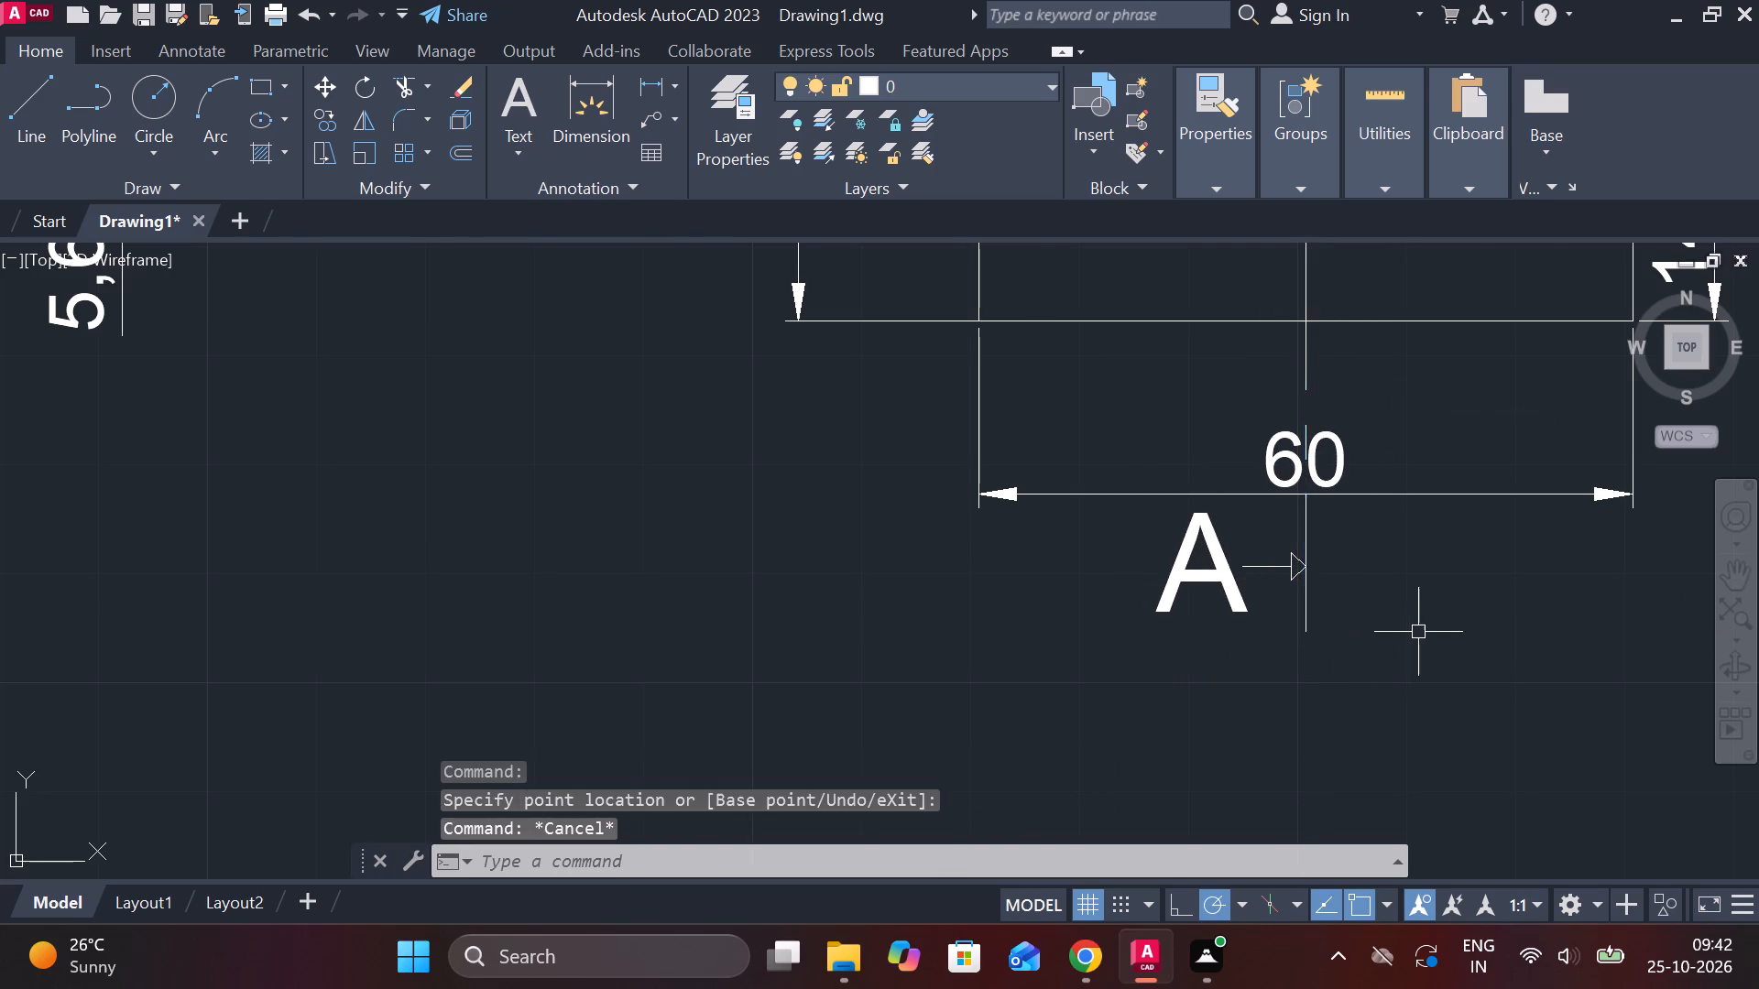
Add the multiline text SECTION A-A with text height 10 below the section view's 56 dimension.
scroll(1418, 632, down, 2)
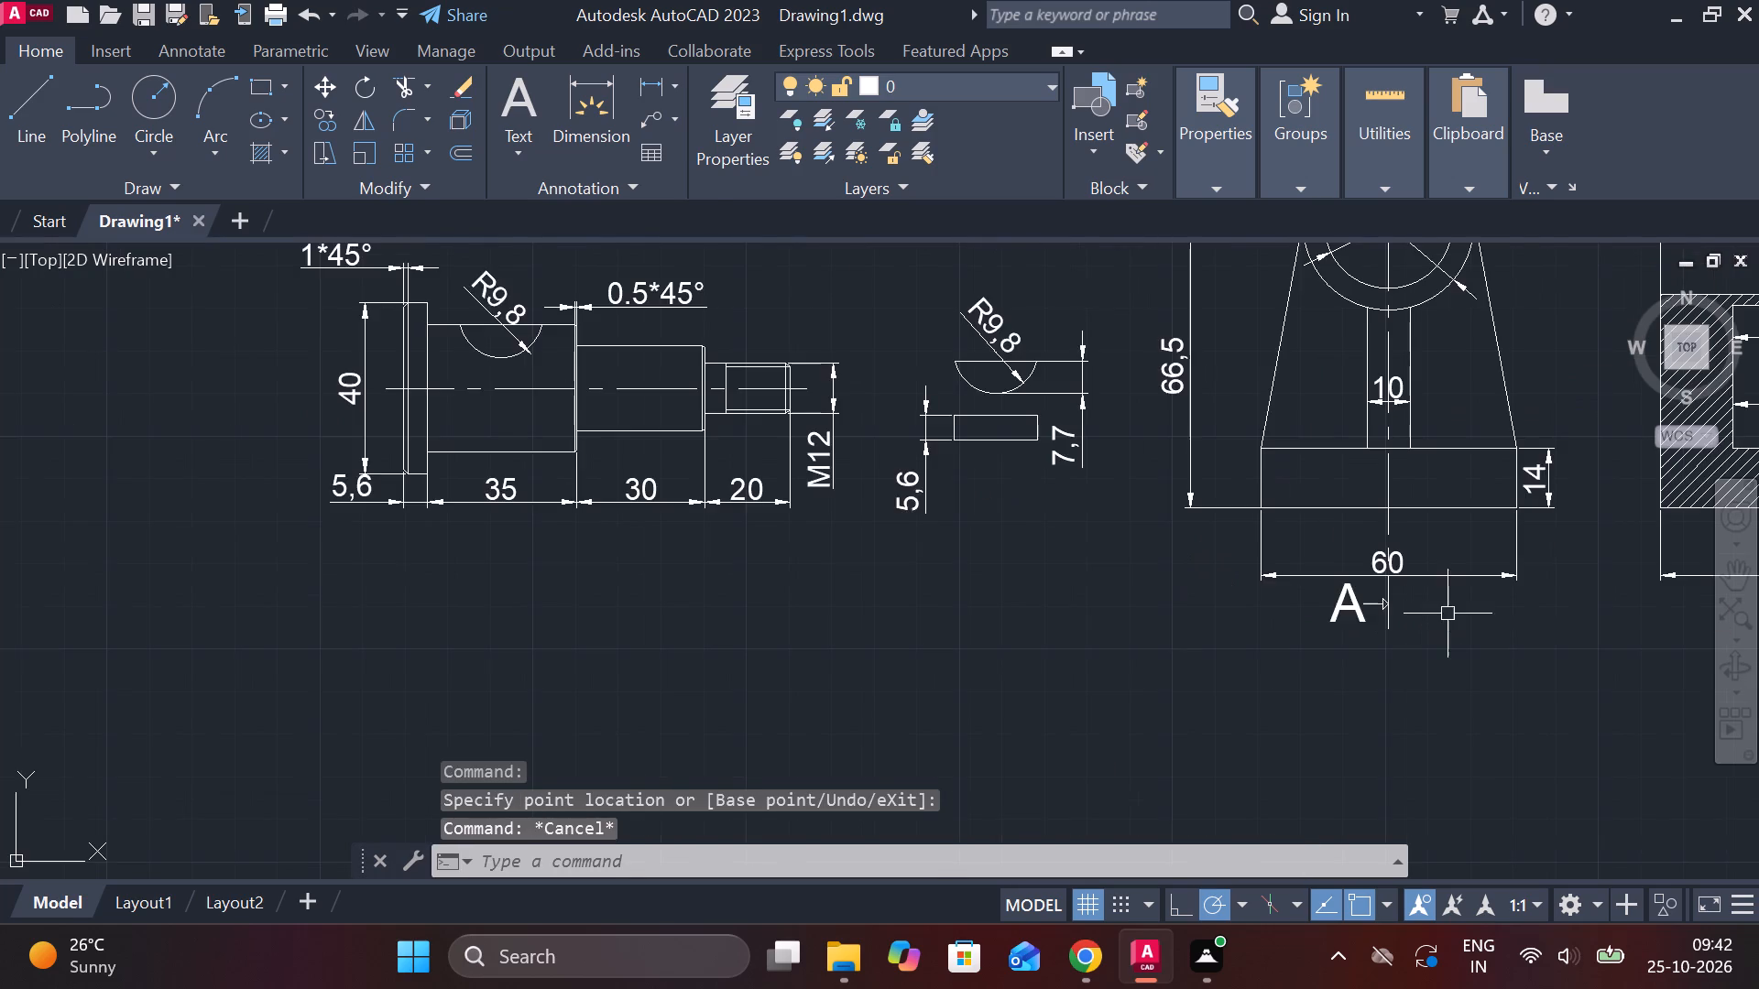
scroll(1473, 620, down, 2)
scroll(1494, 618, up, 3)
scroll(1382, 586, up, 1)
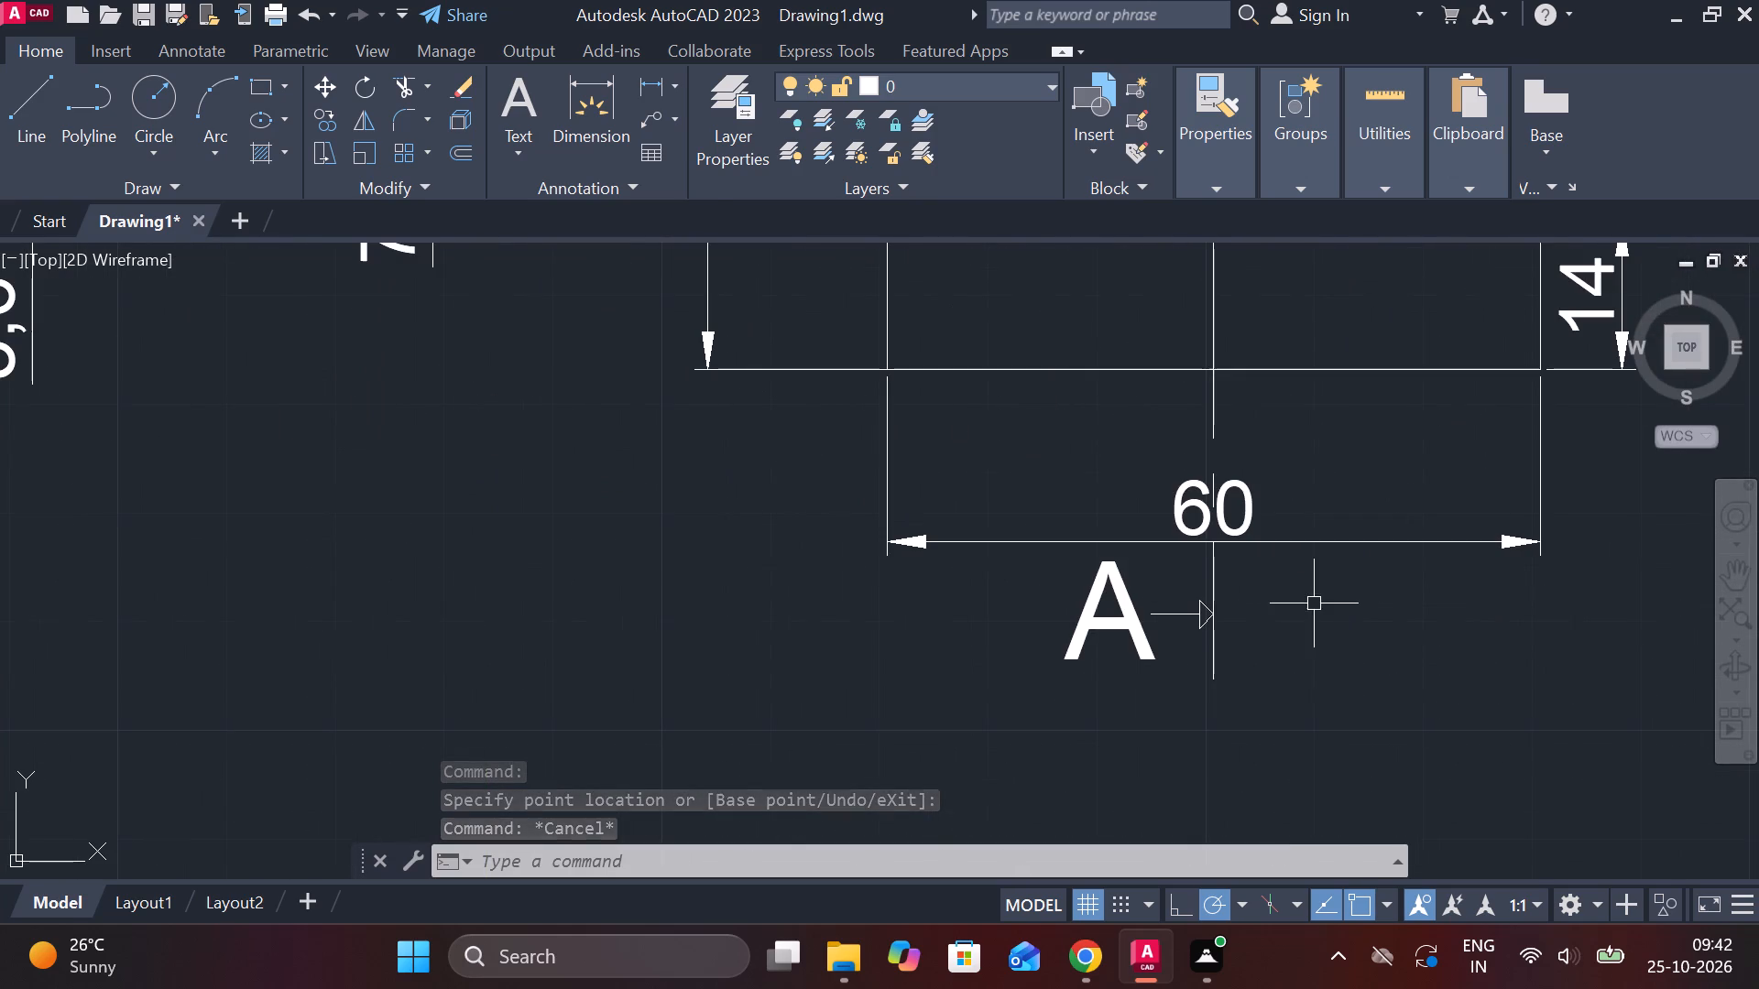
scroll(1521, 659, down, 3)
middle_drag(1552, 662, 1514, 662)
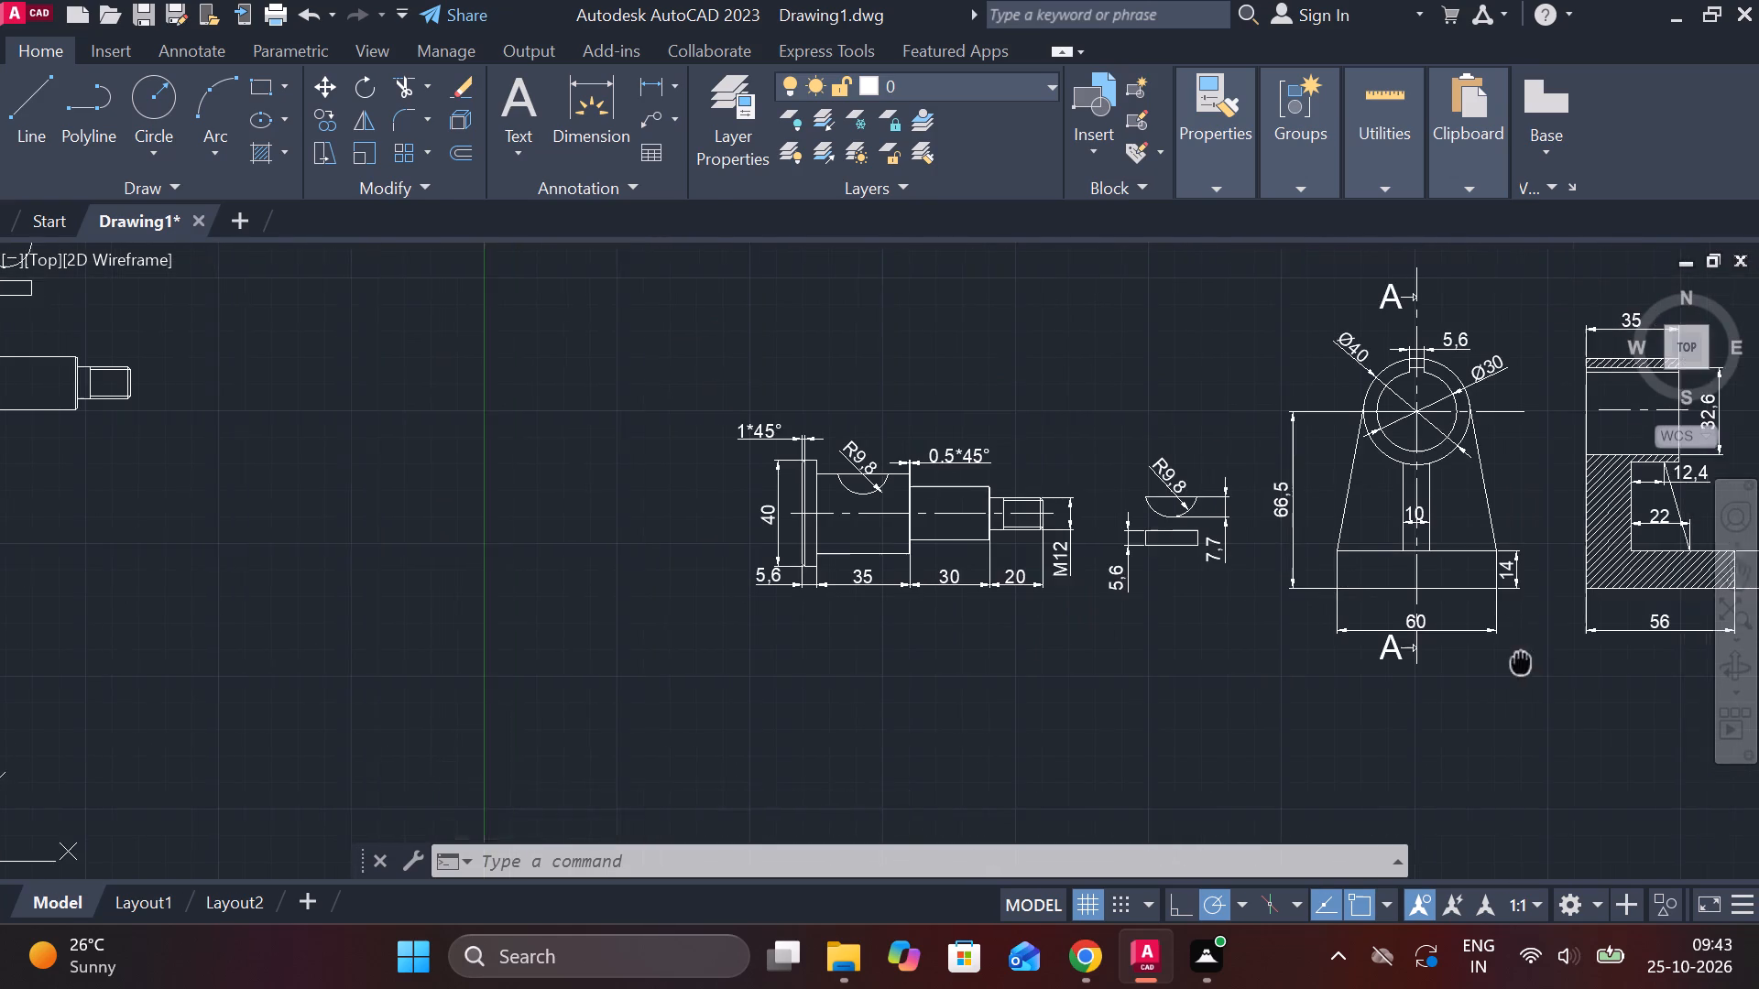
middle_drag(1514, 662, 1215, 680)
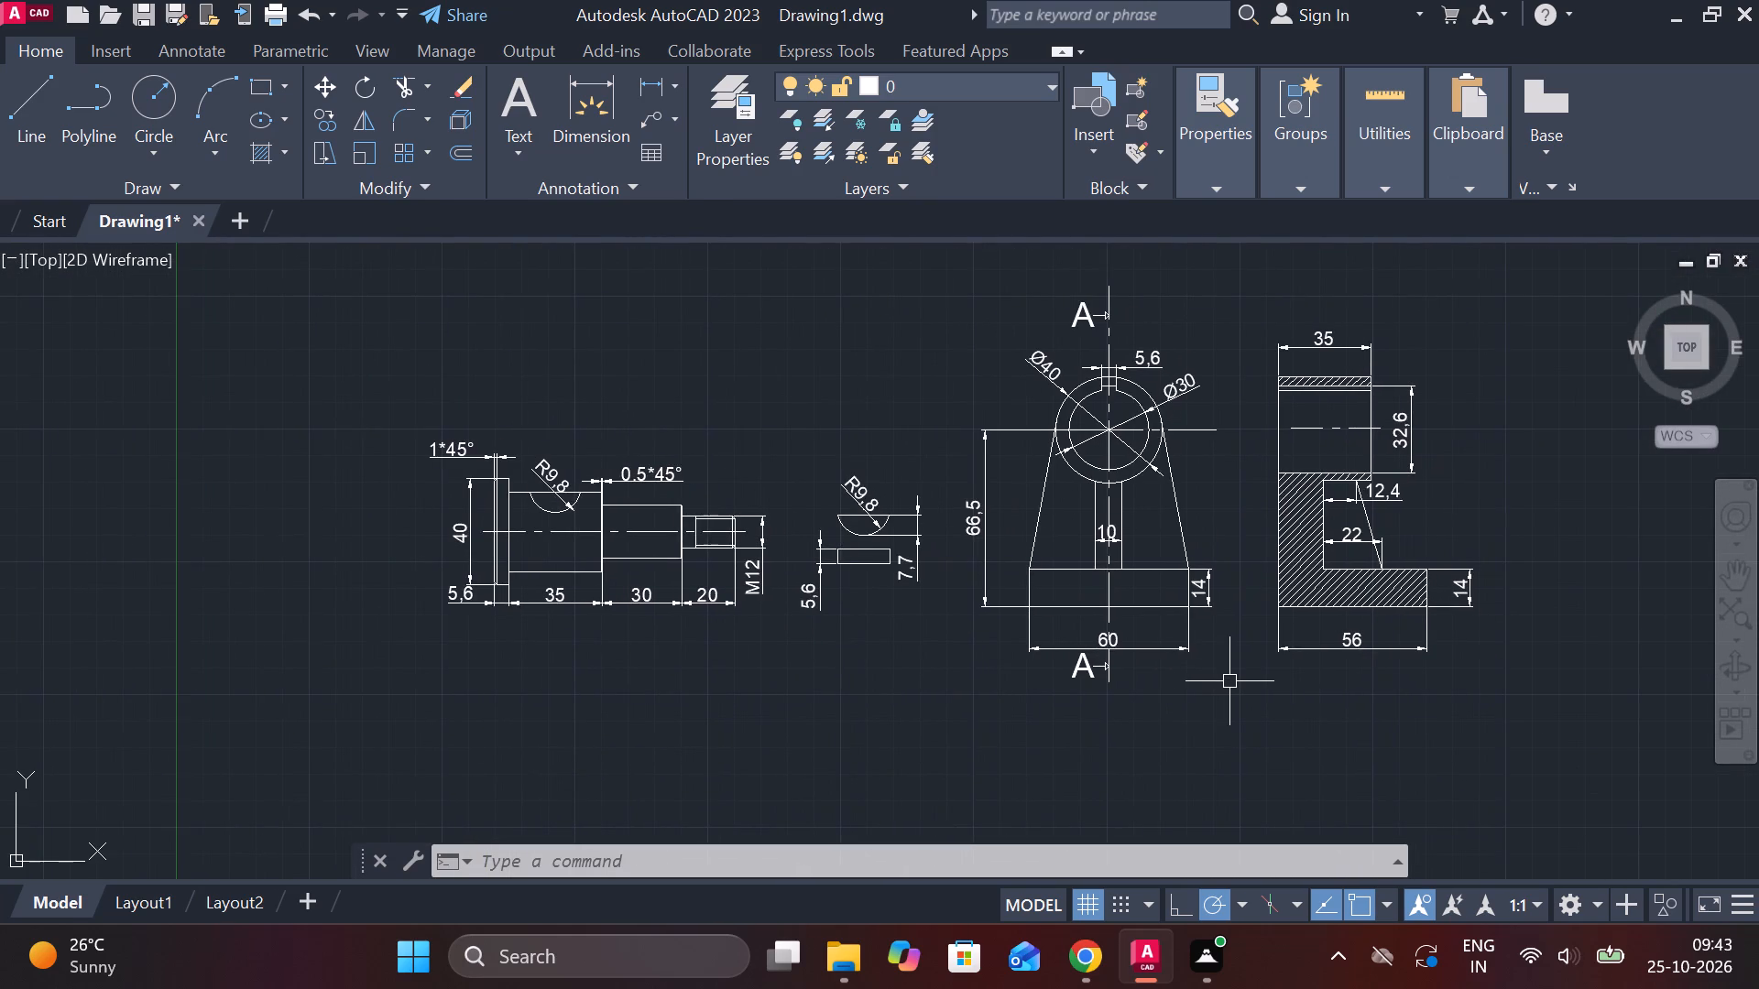
middle_drag(1223, 681, 1039, 672)
scroll(1127, 674, up, 1)
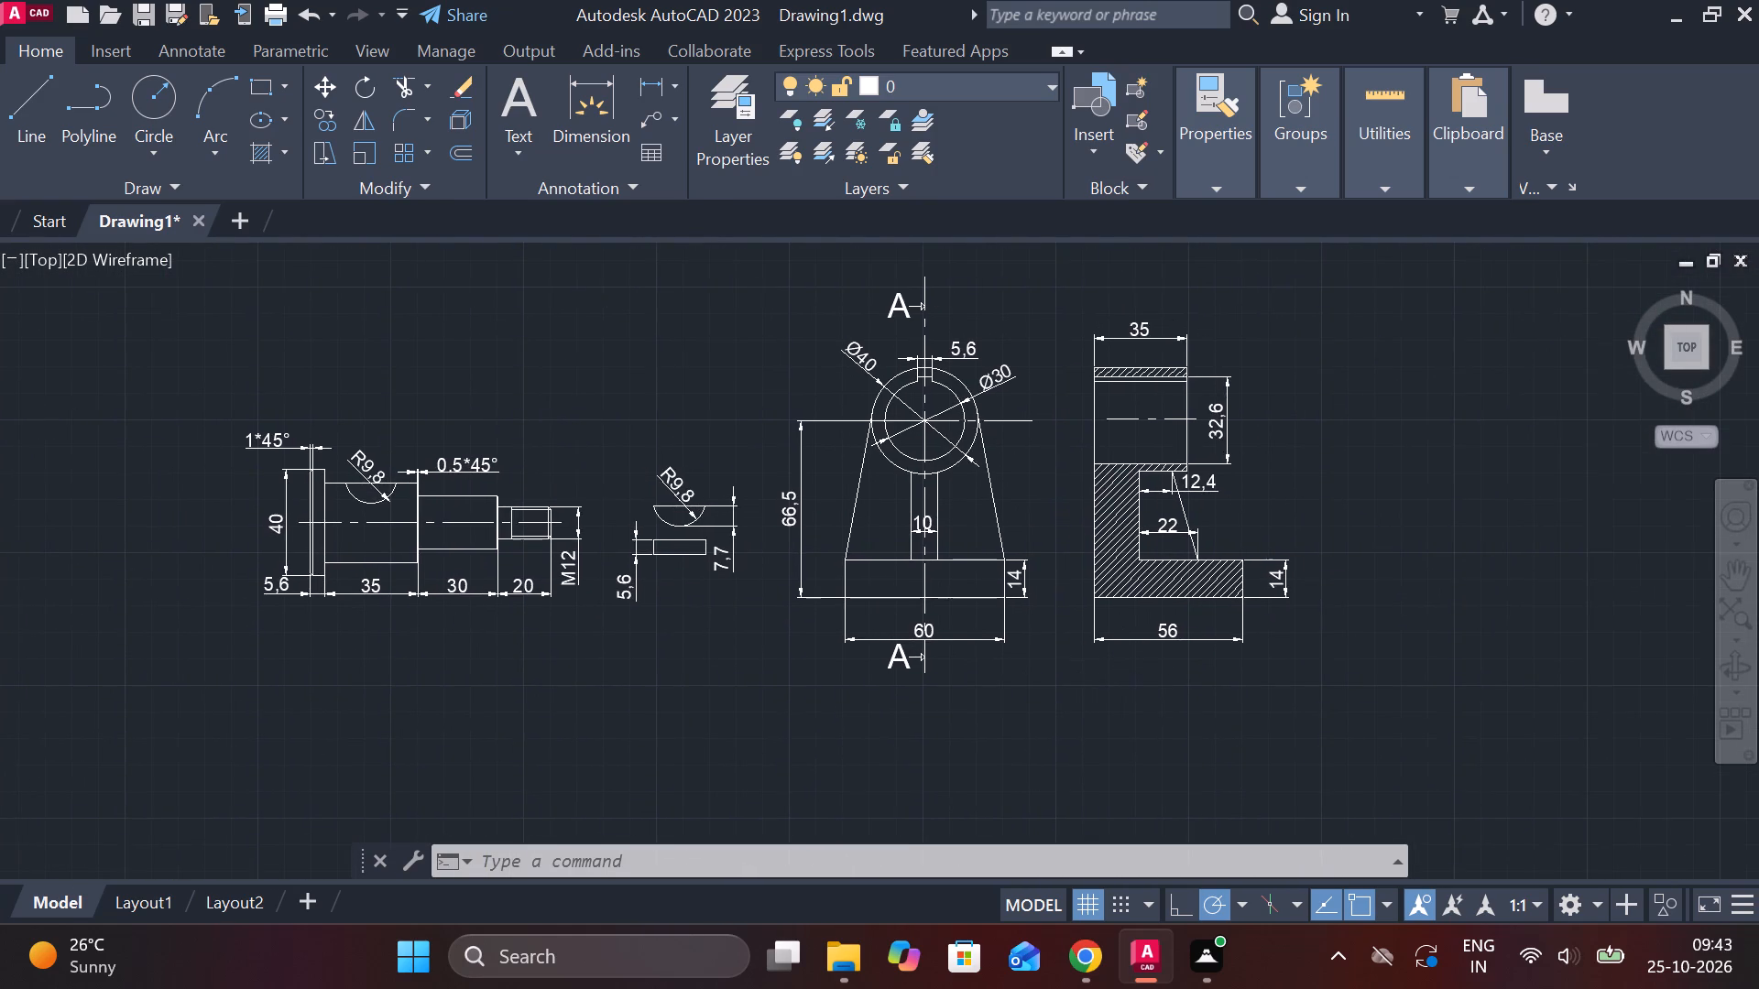
middle_drag(1127, 674, 1019, 674)
text(MT)
key(space)
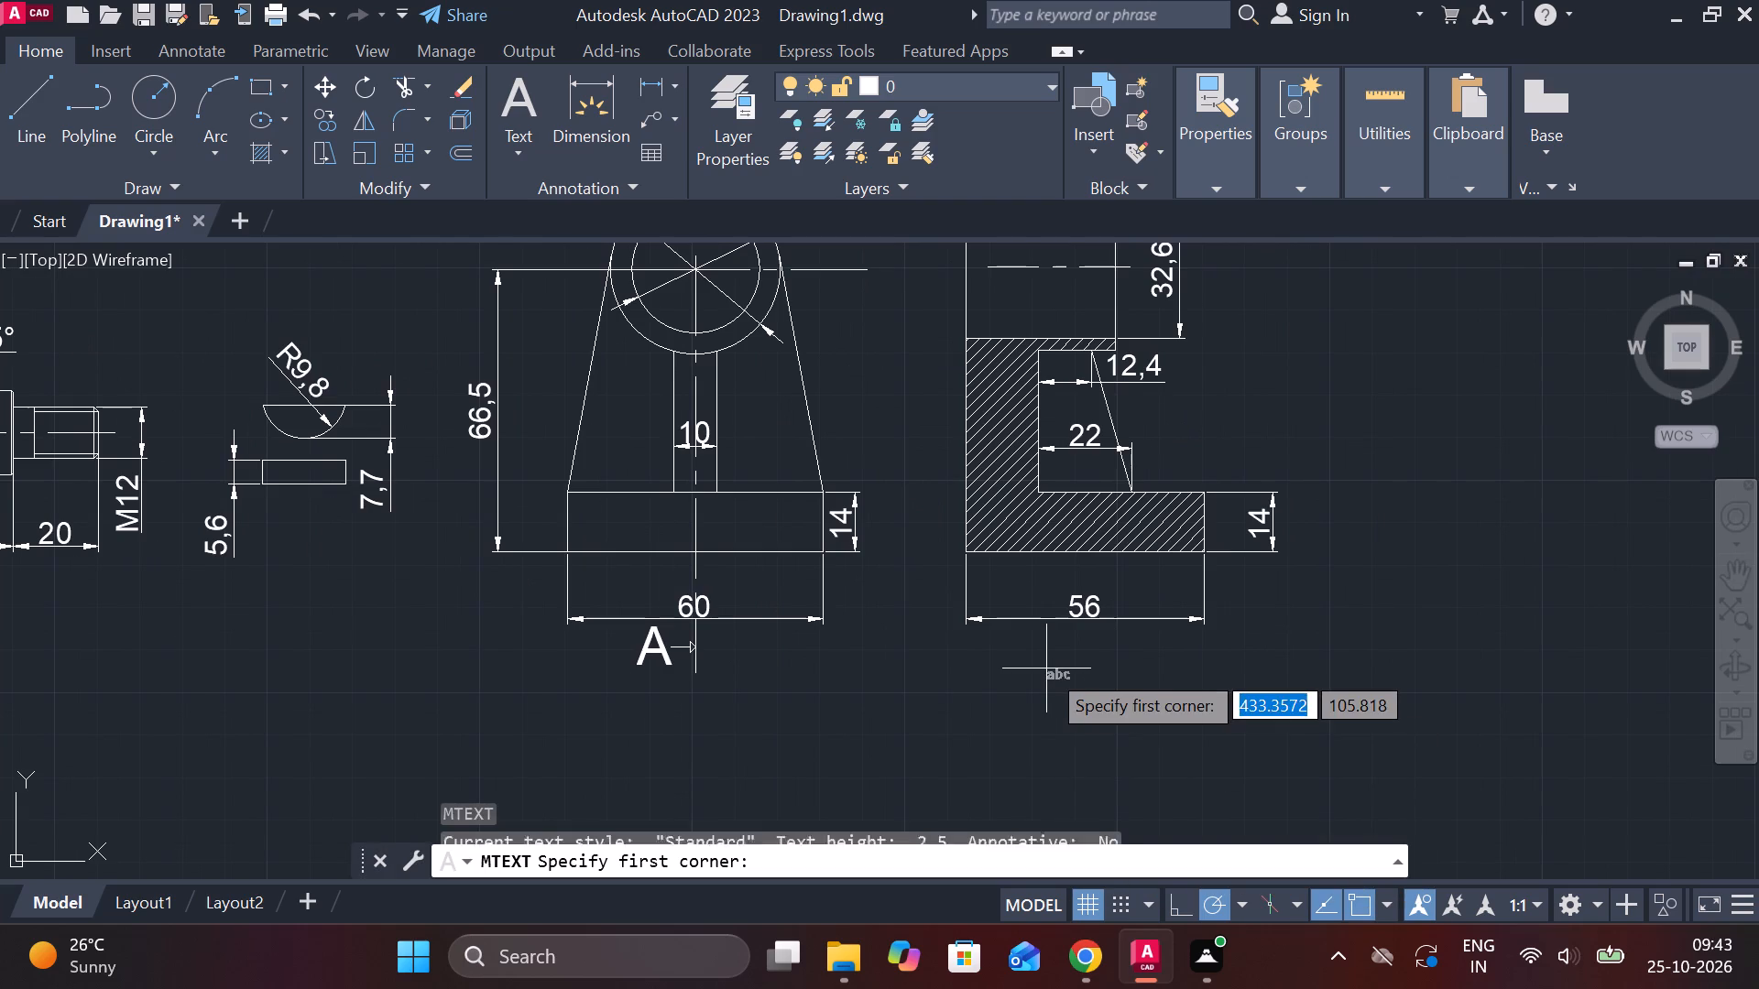
click(985, 654)
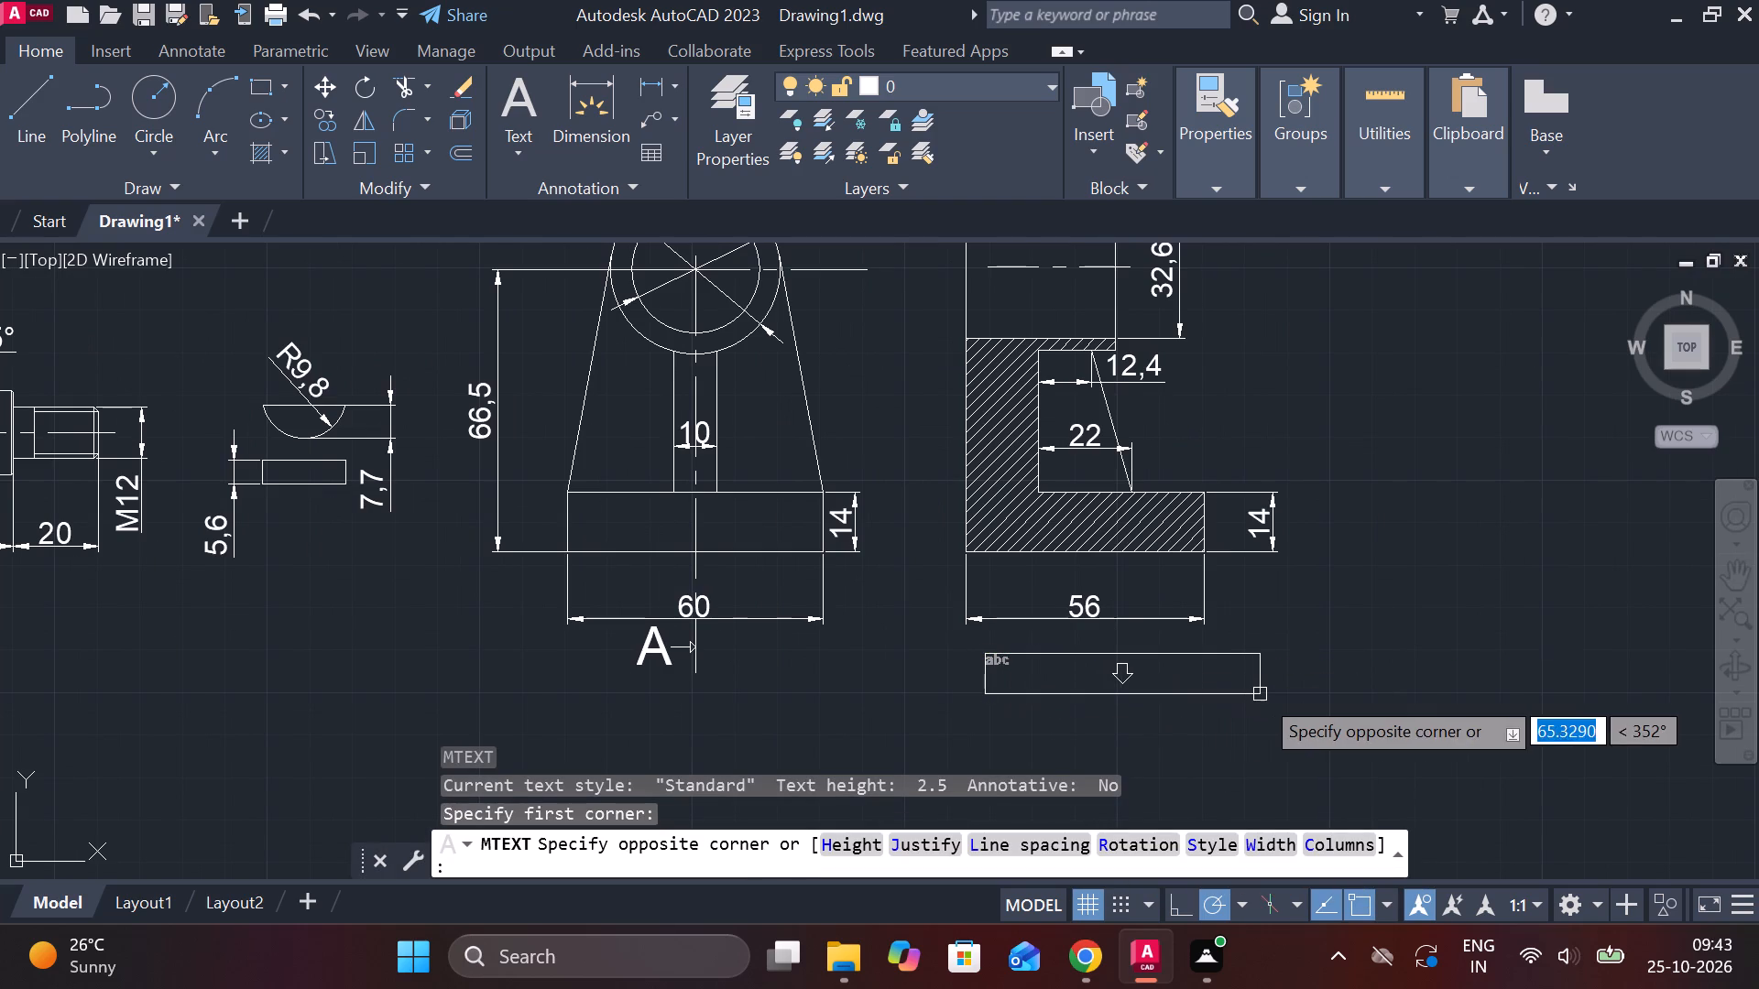
click(1260, 694)
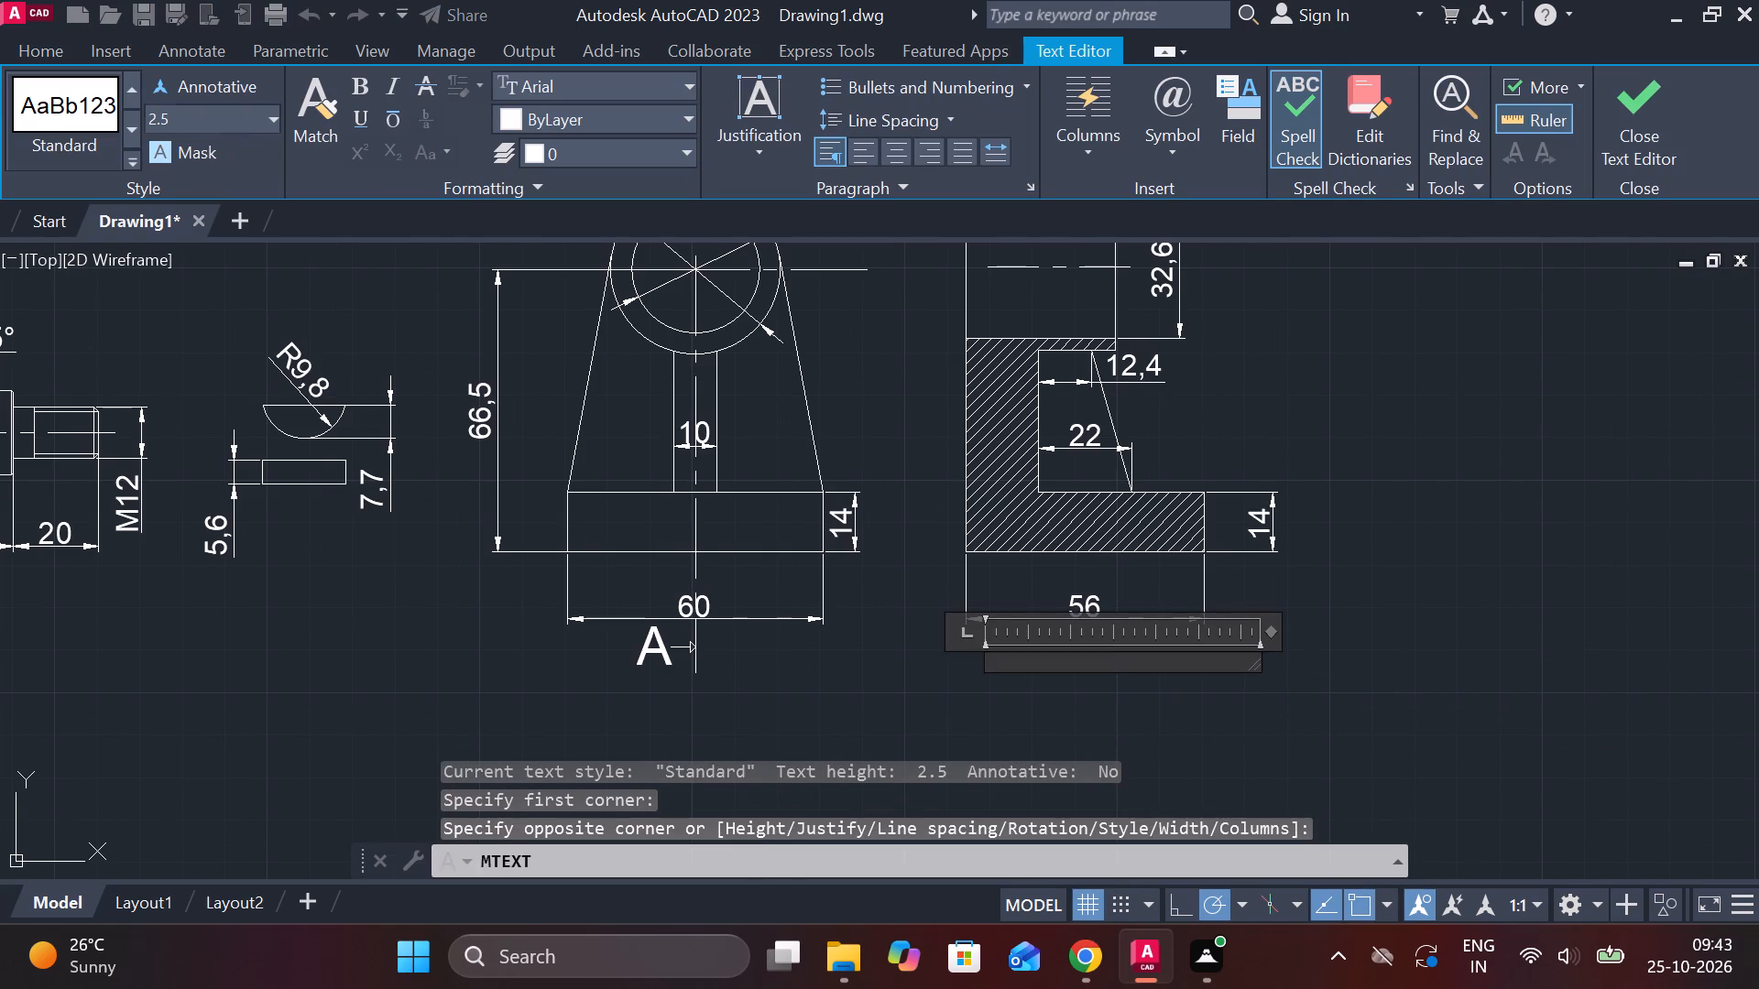
click(201, 125)
text(10)
key(Return)
key(s)
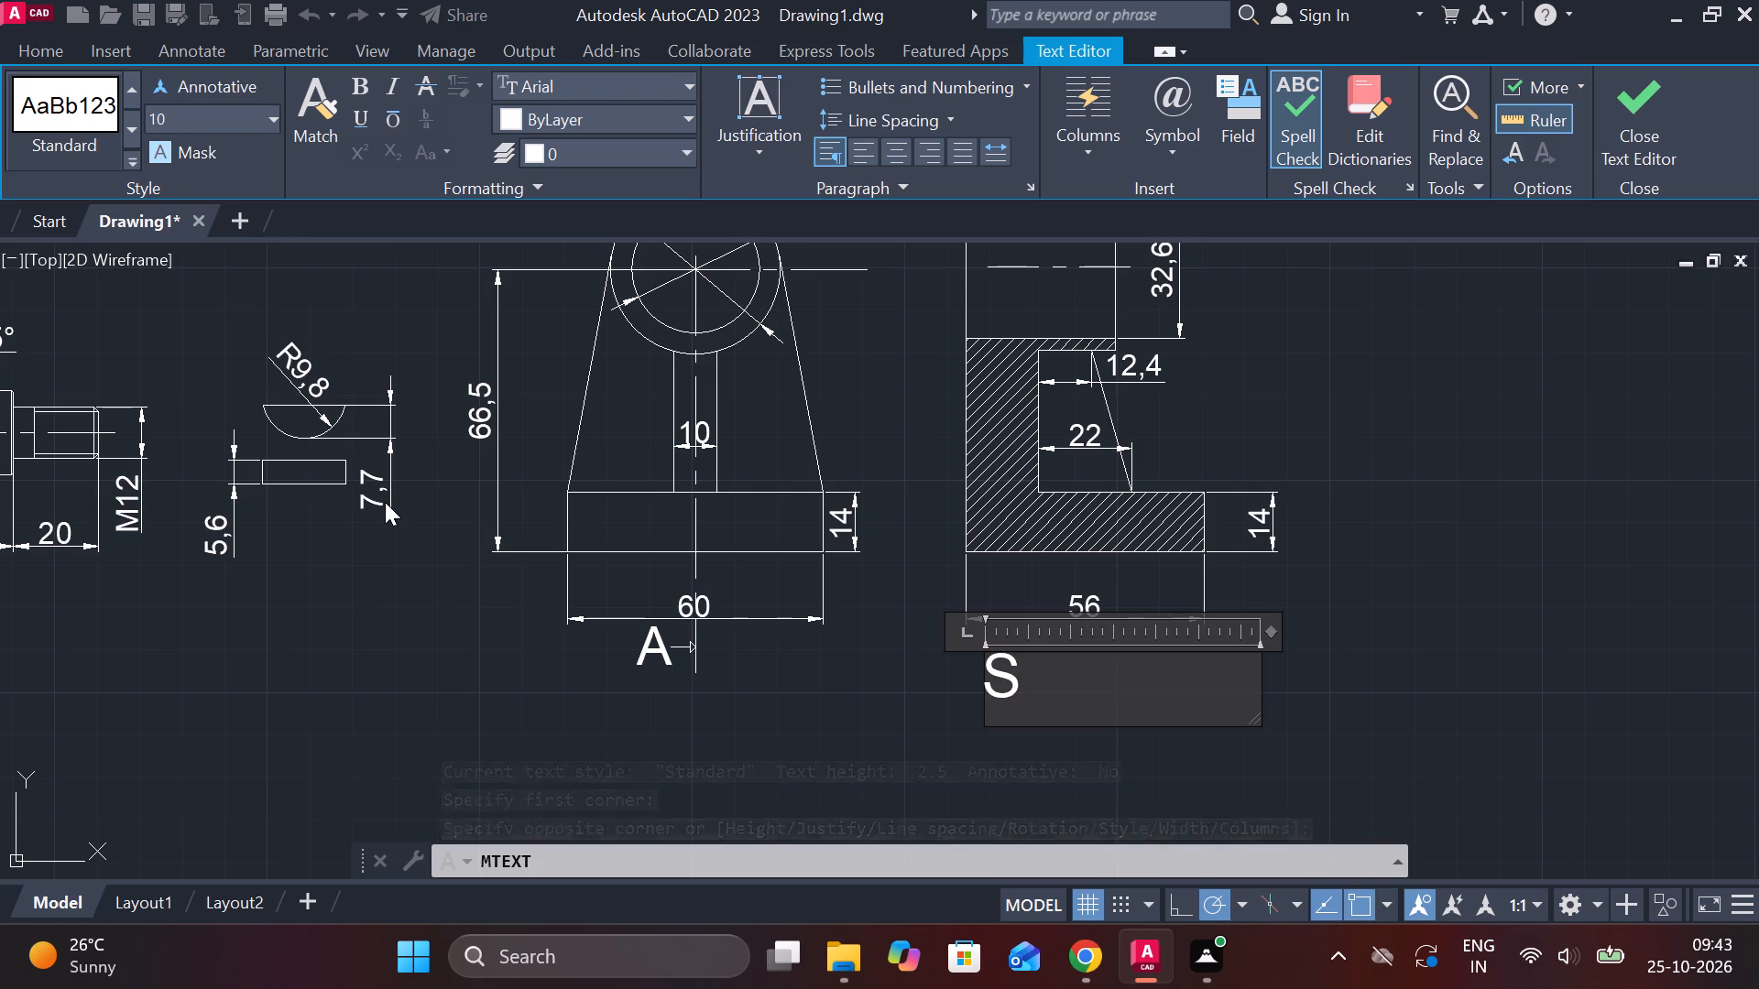
text(ECTION)
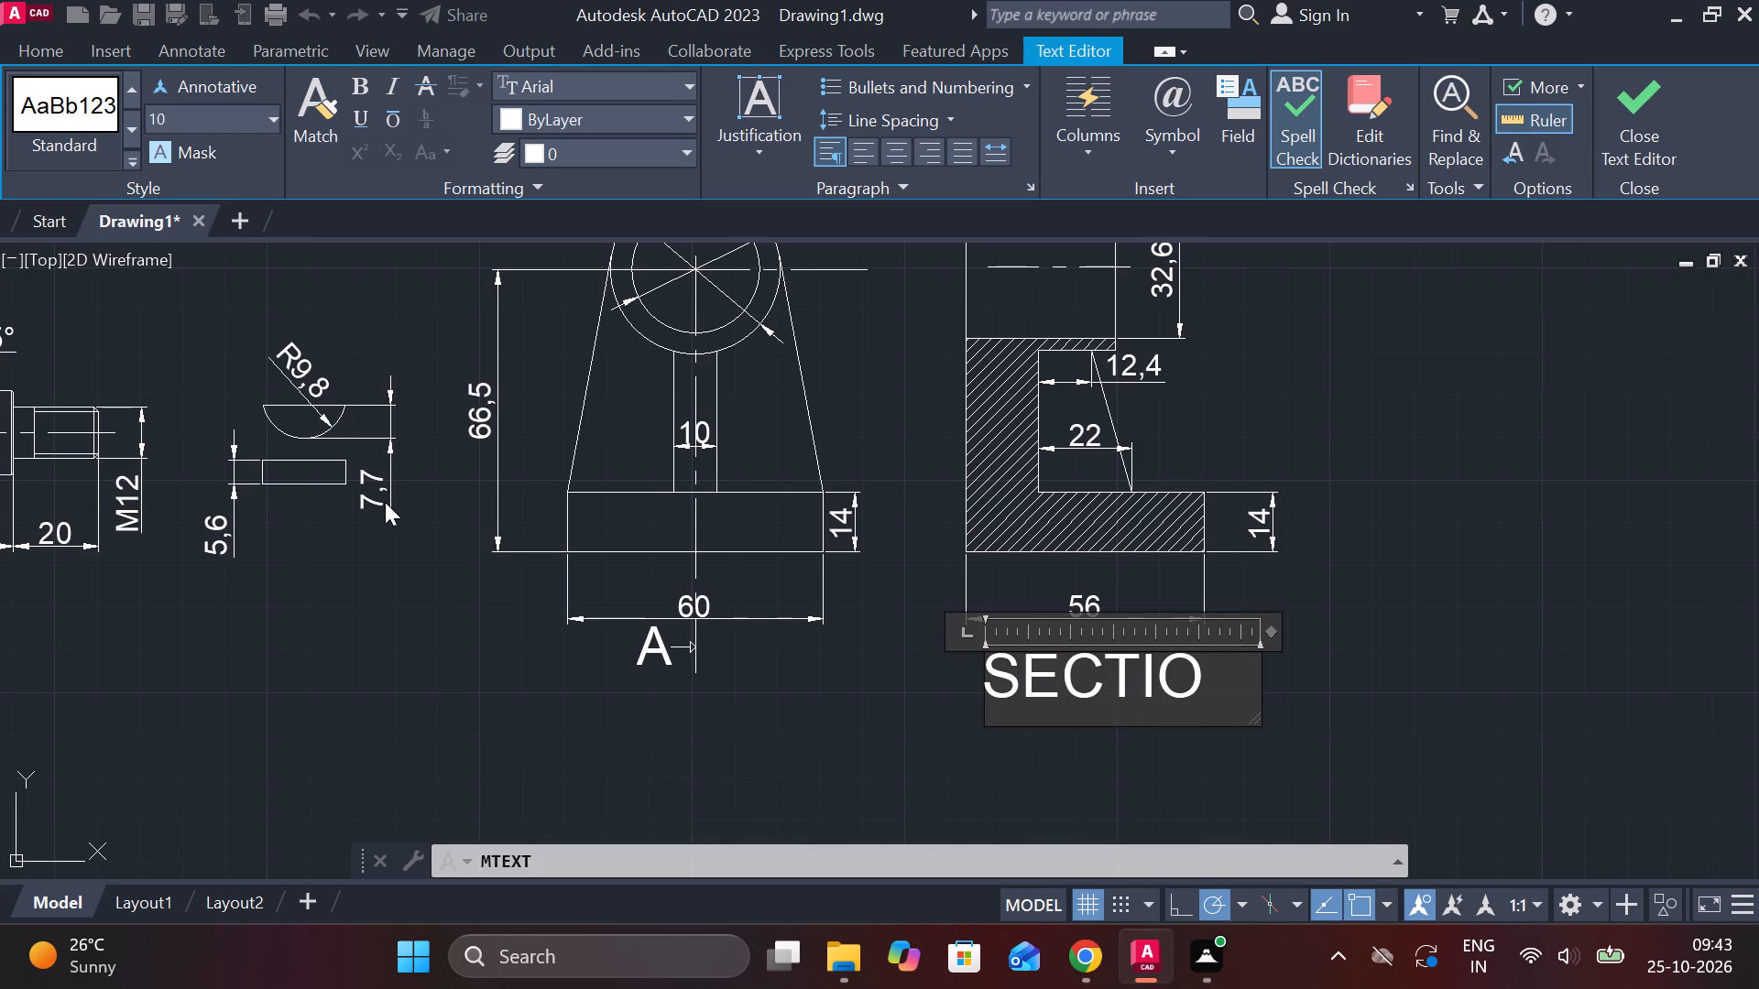
key(space)
text(A0)
key(BackSpace)
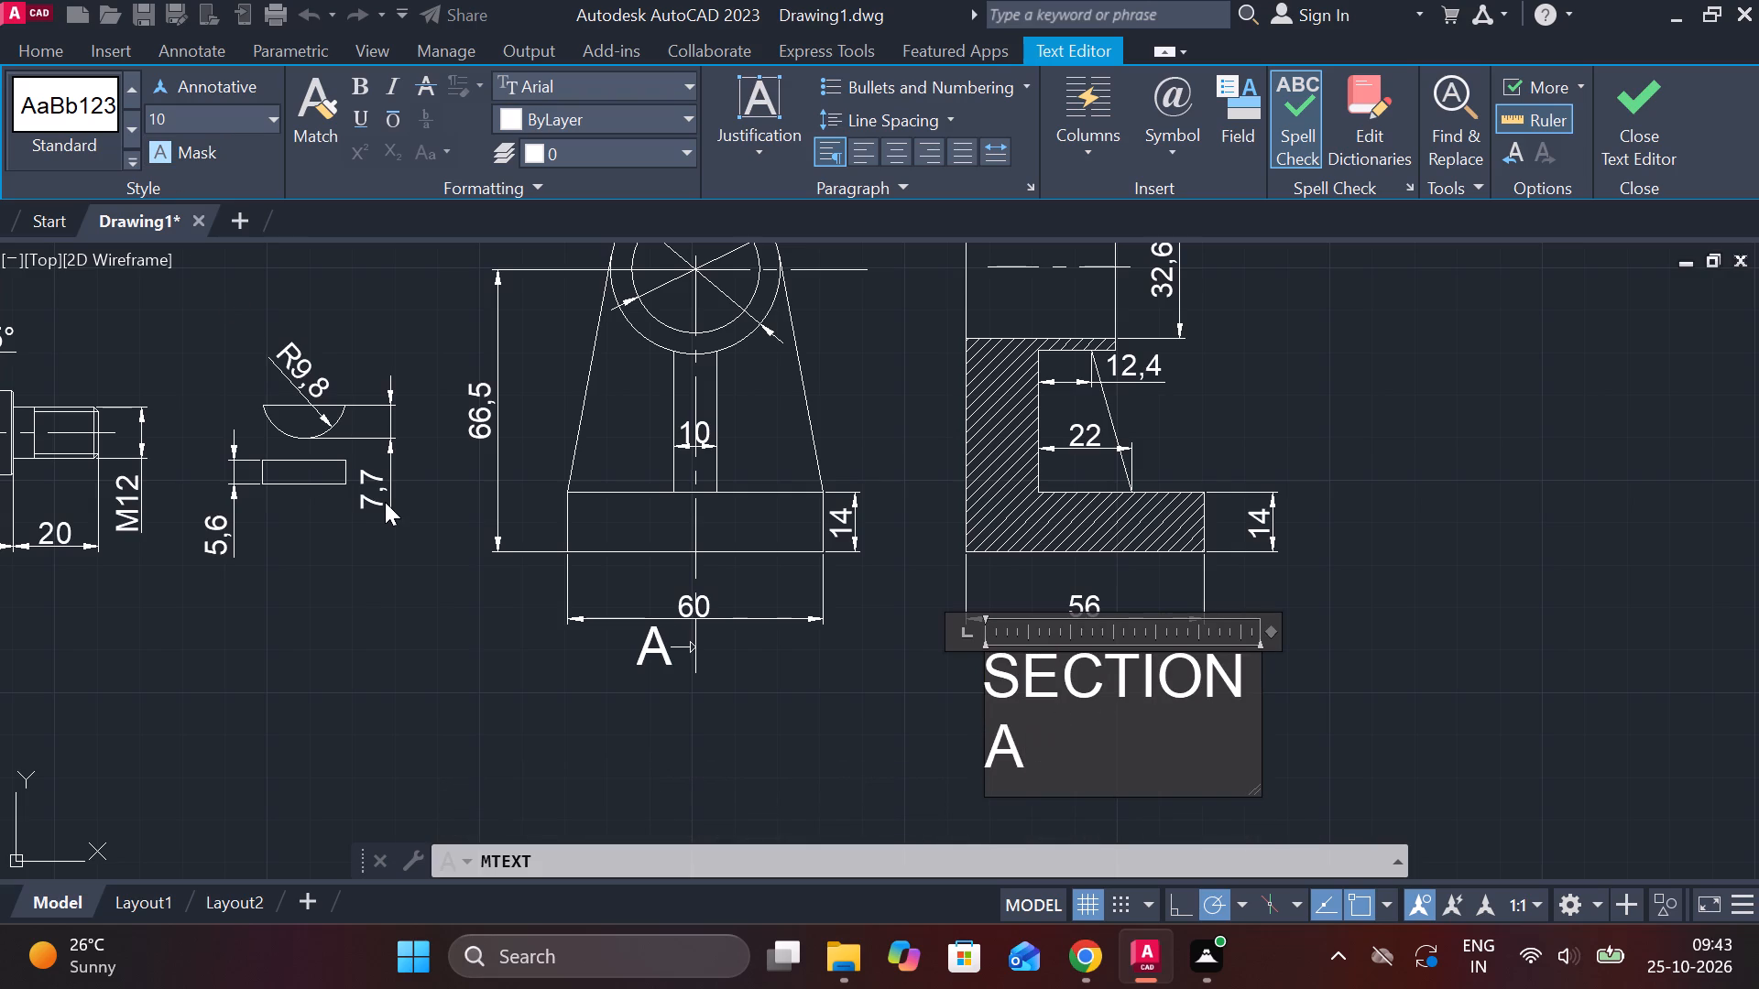
text(-A)
Widen the label's text frame so that SECTION A-A fits on one line, and finish the text.
drag(1260, 697, 1343, 683)
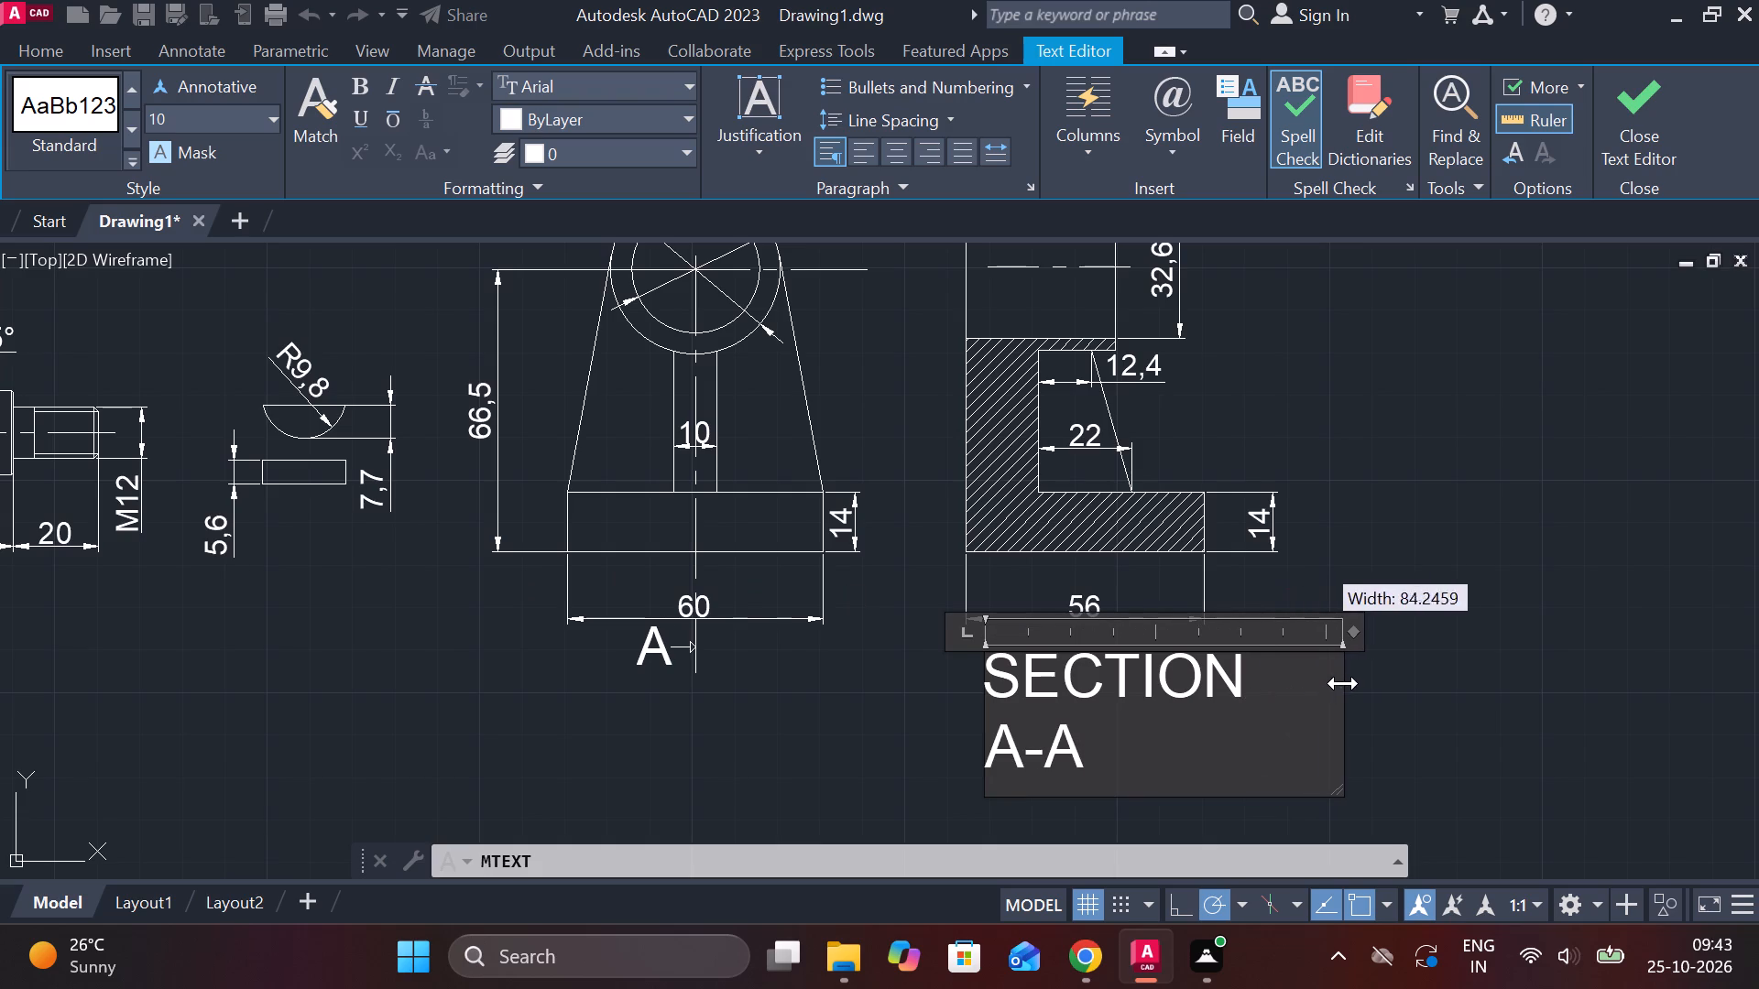
drag(1343, 683, 1369, 681)
click(1629, 137)
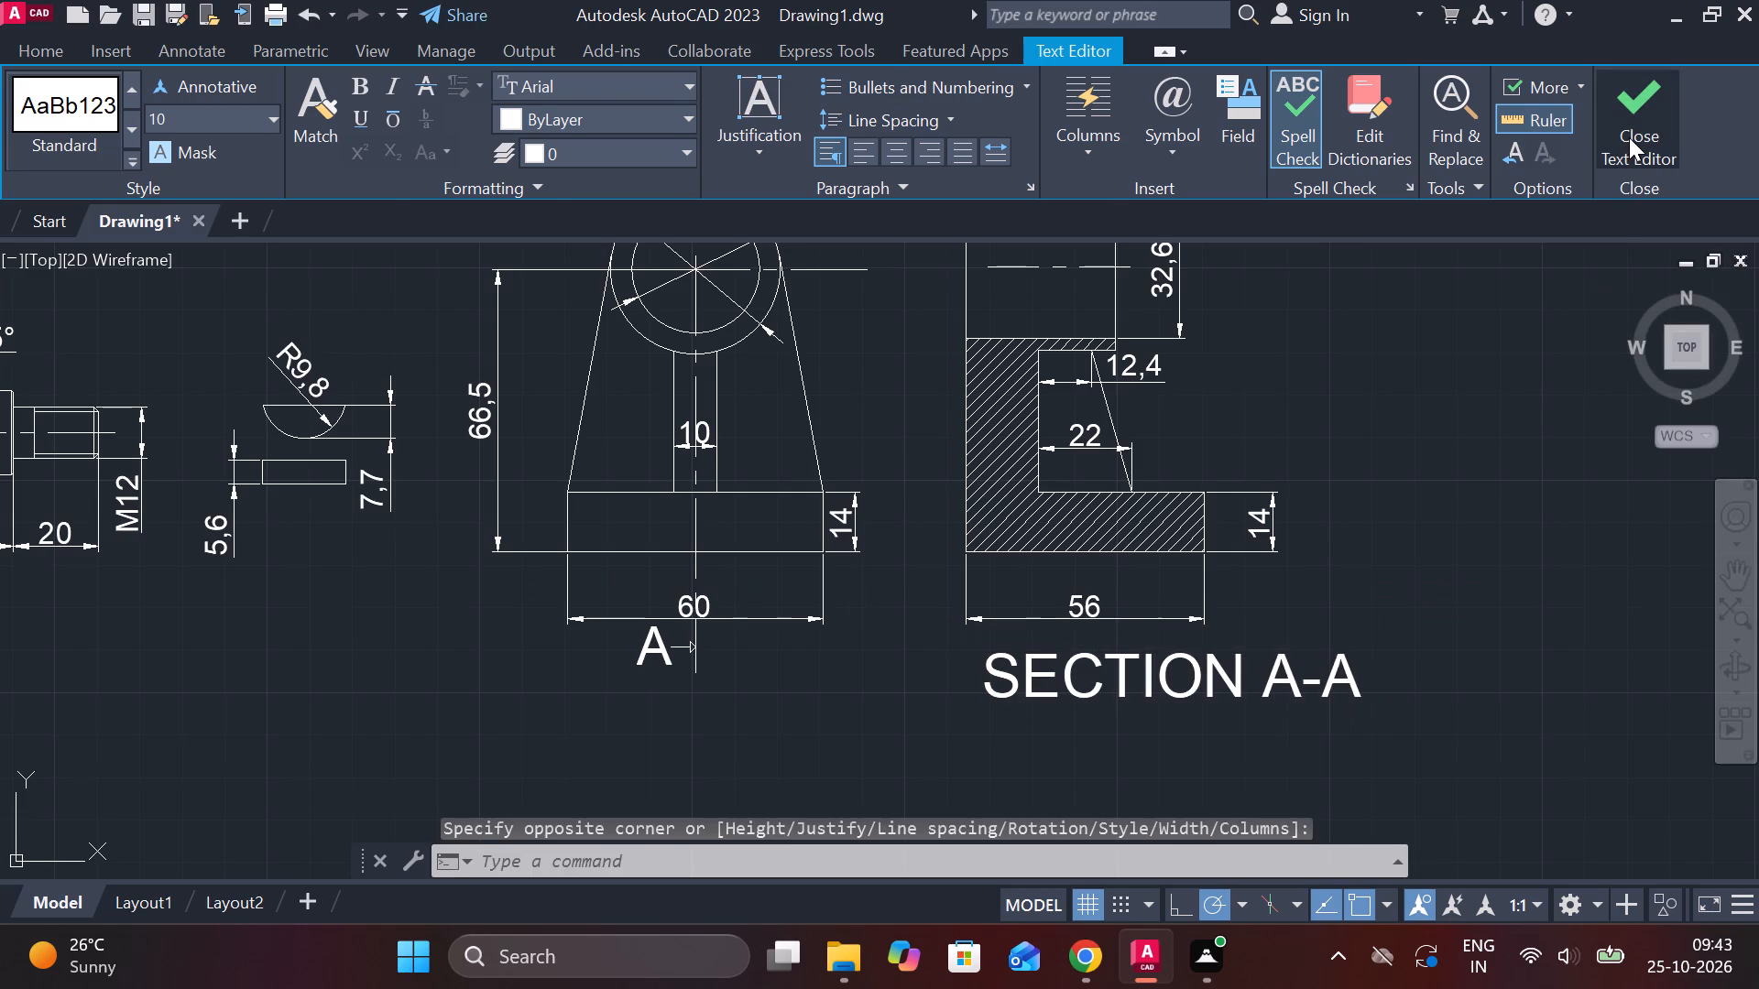
Set the text height of the whole SECTION A-A label to 7.
scroll(1001, 513, down, 2)
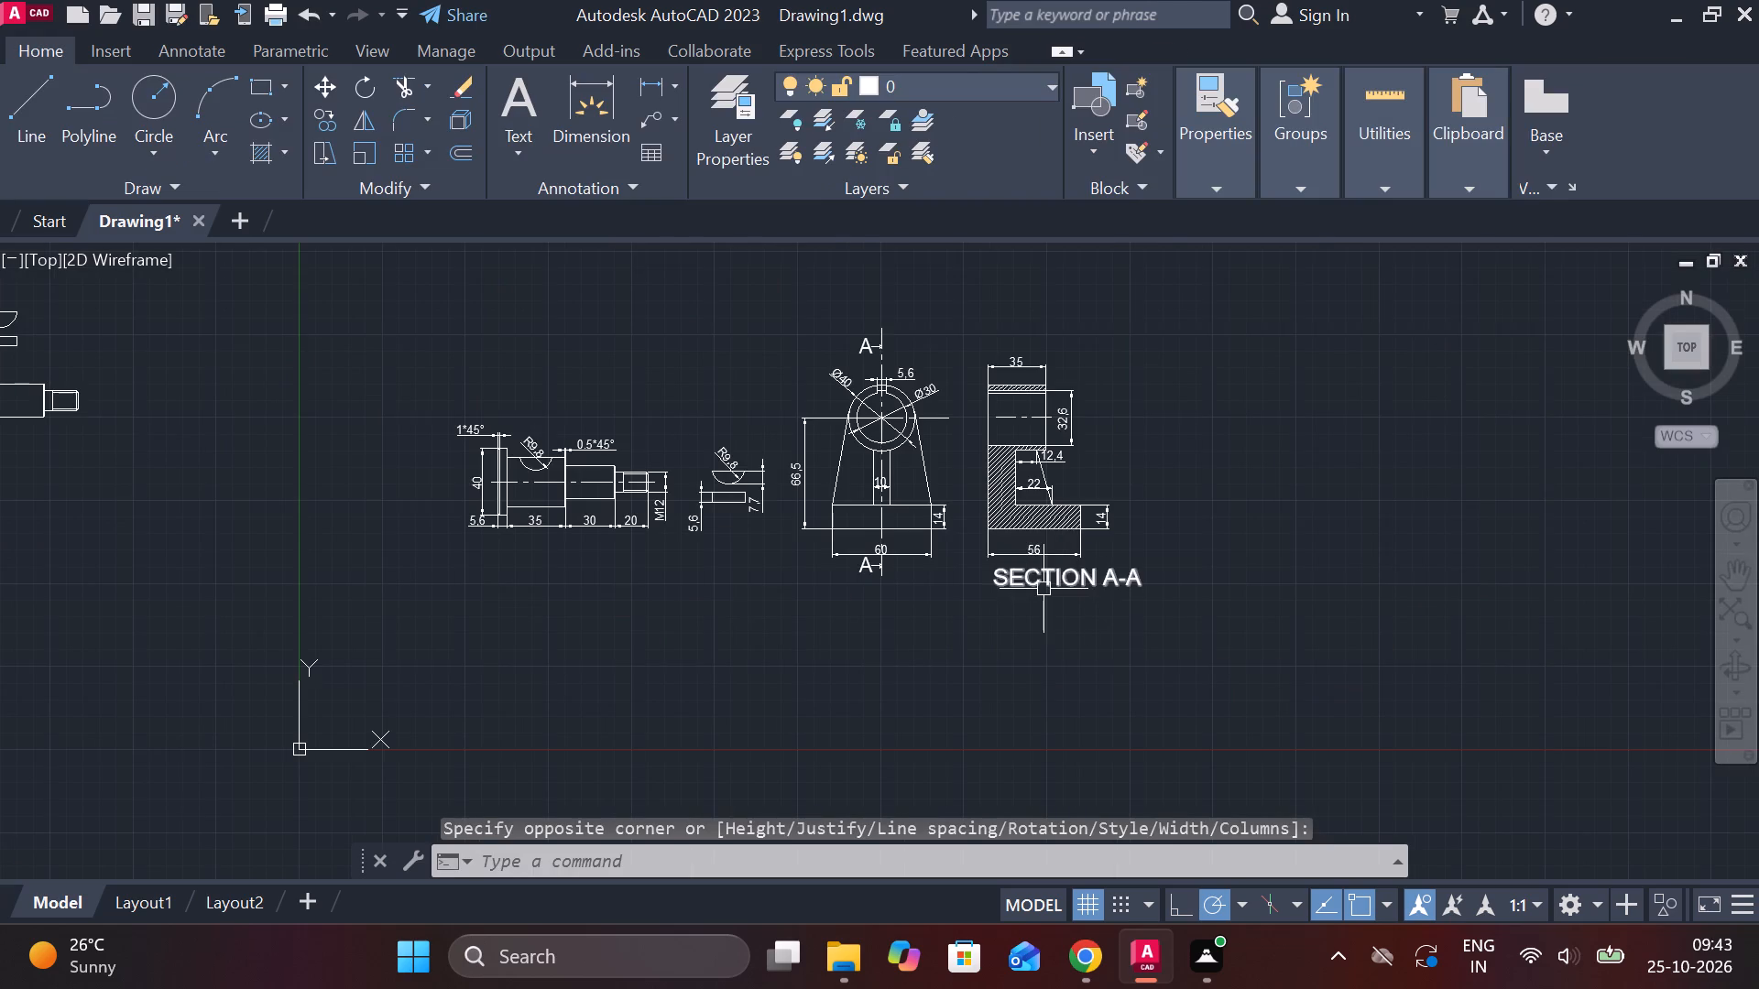
scroll(1043, 588, up, 3)
double_click(1112, 540)
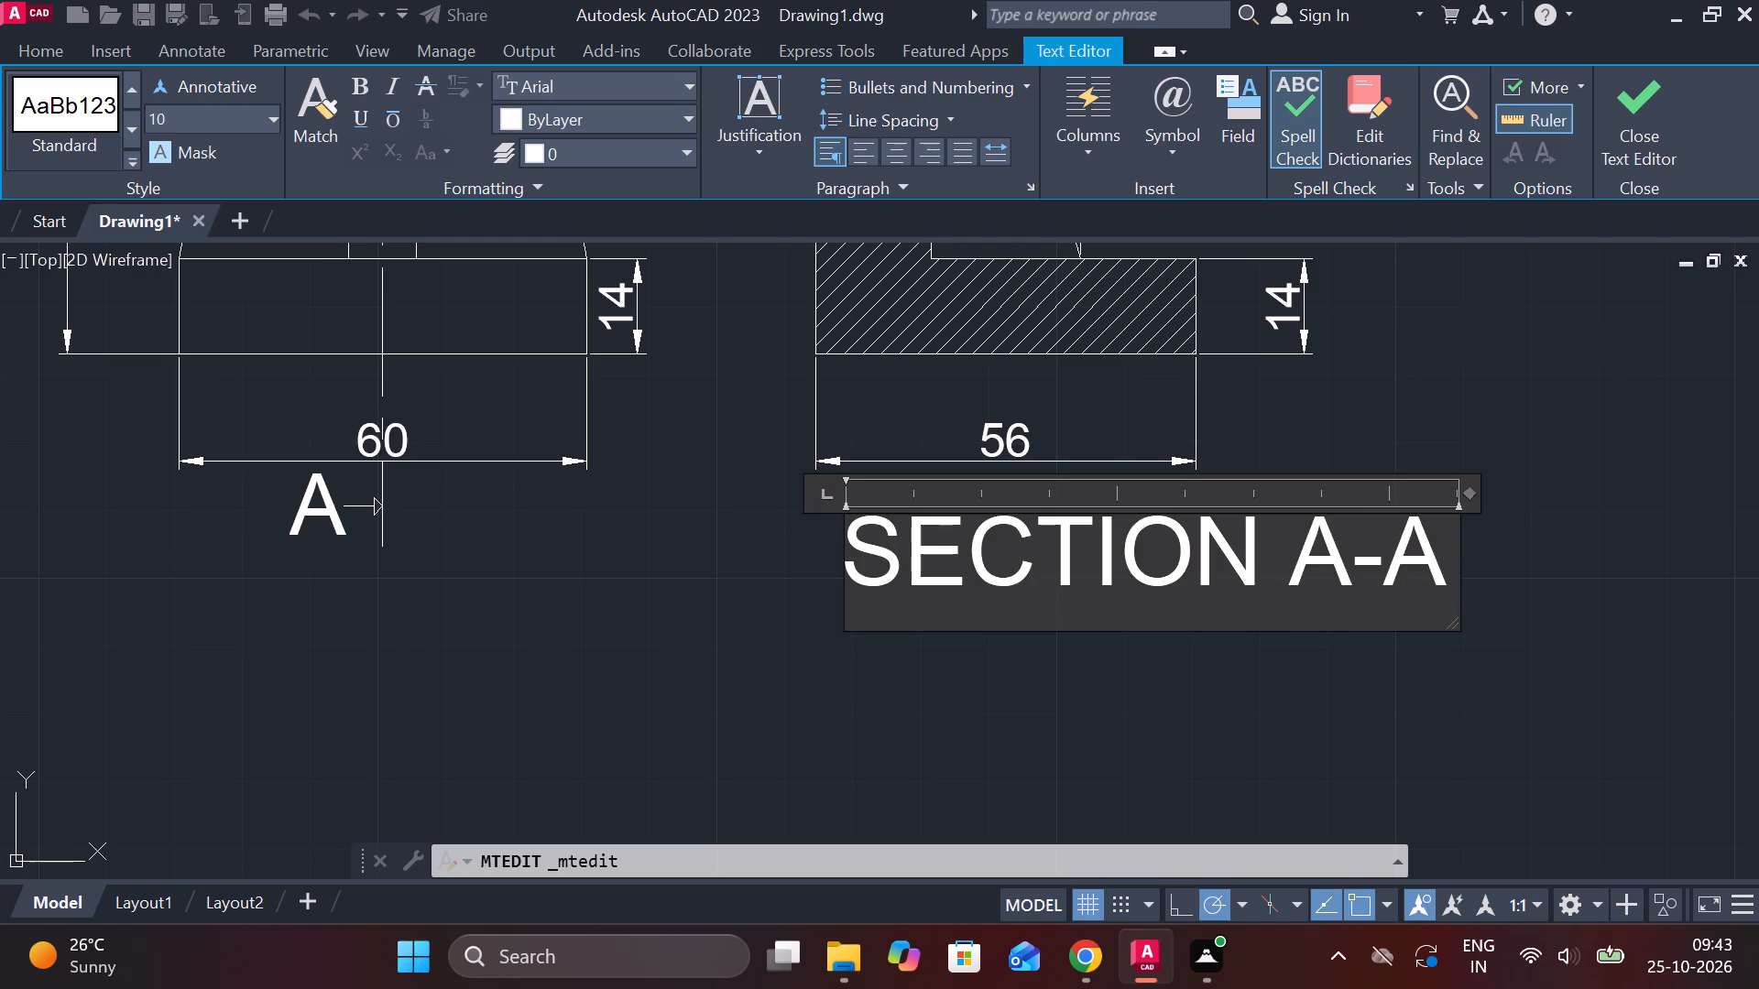
drag(1451, 576, 759, 582)
click(759, 582)
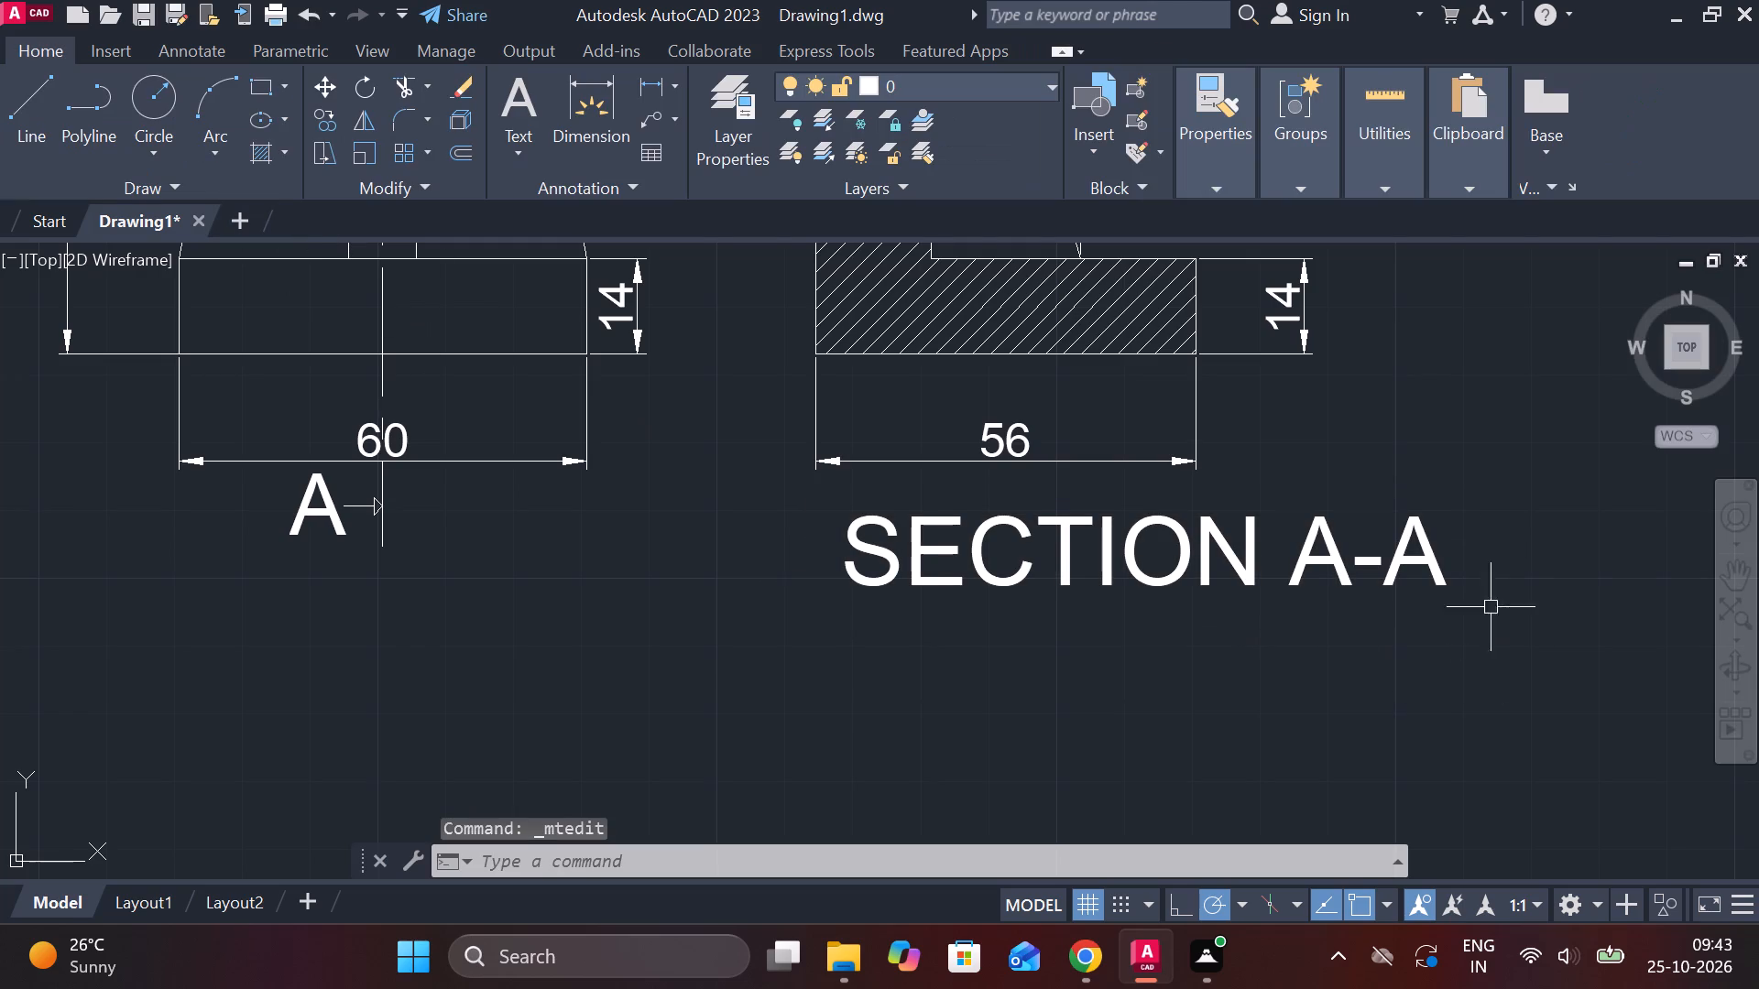
double_click(1427, 543)
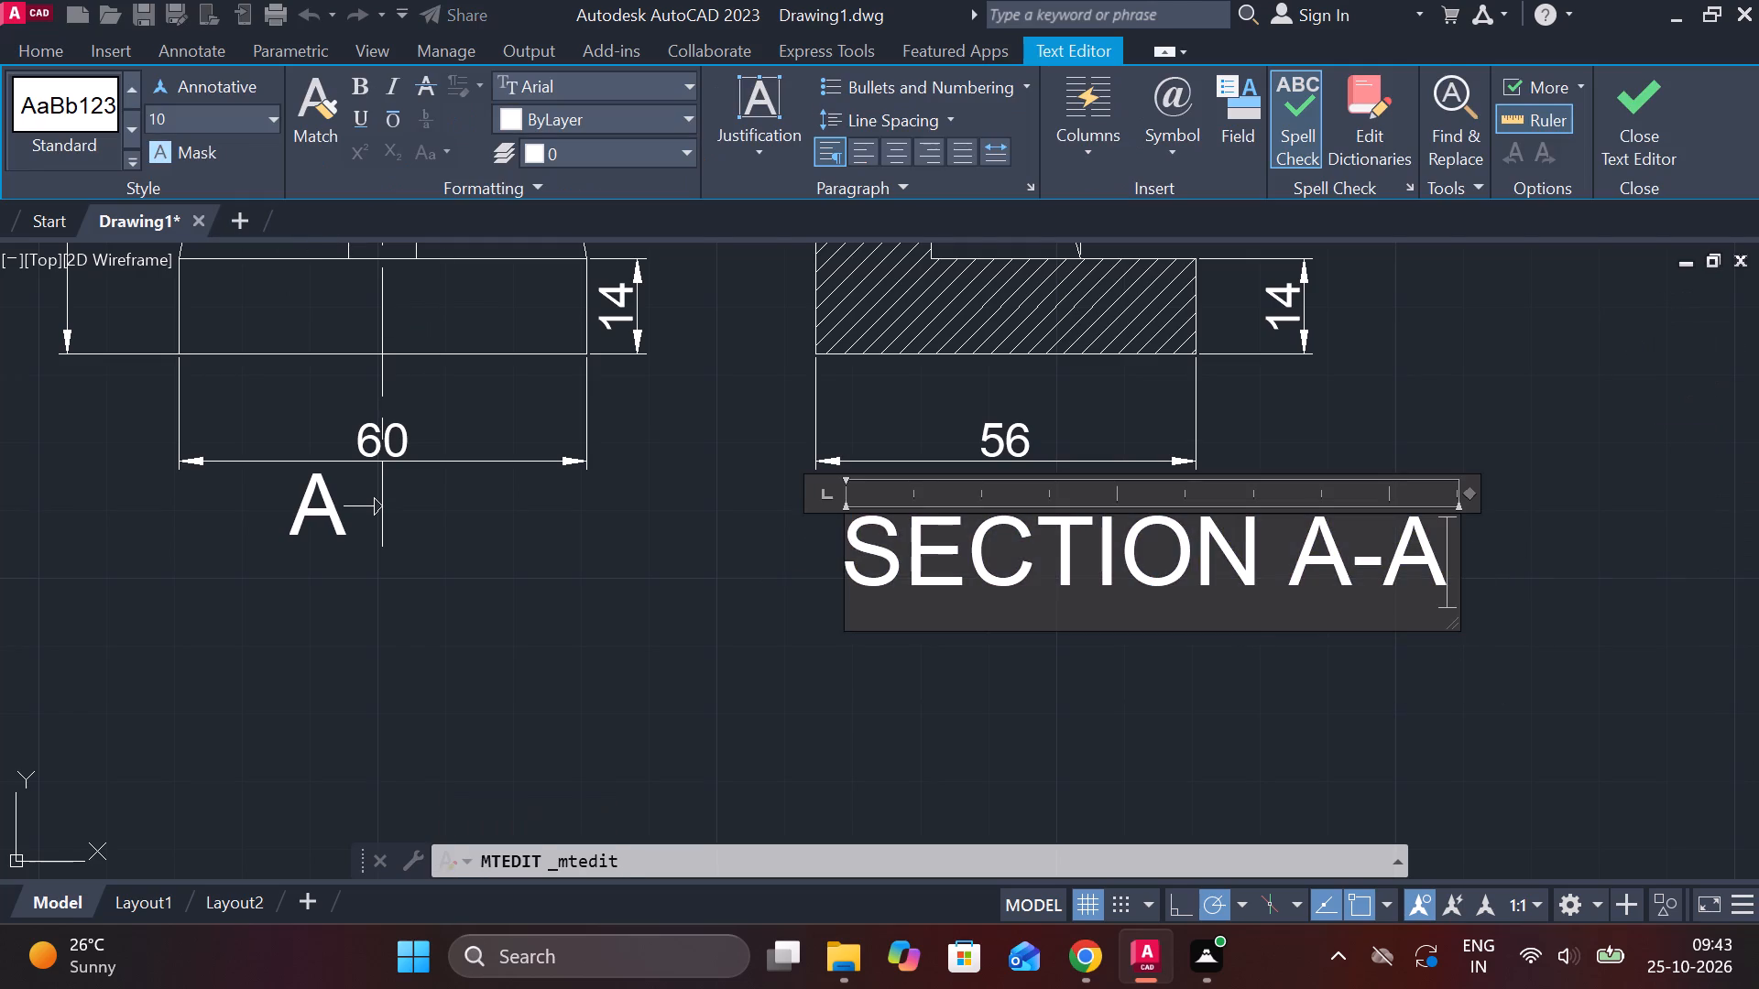
drag(1447, 573, 842, 563)
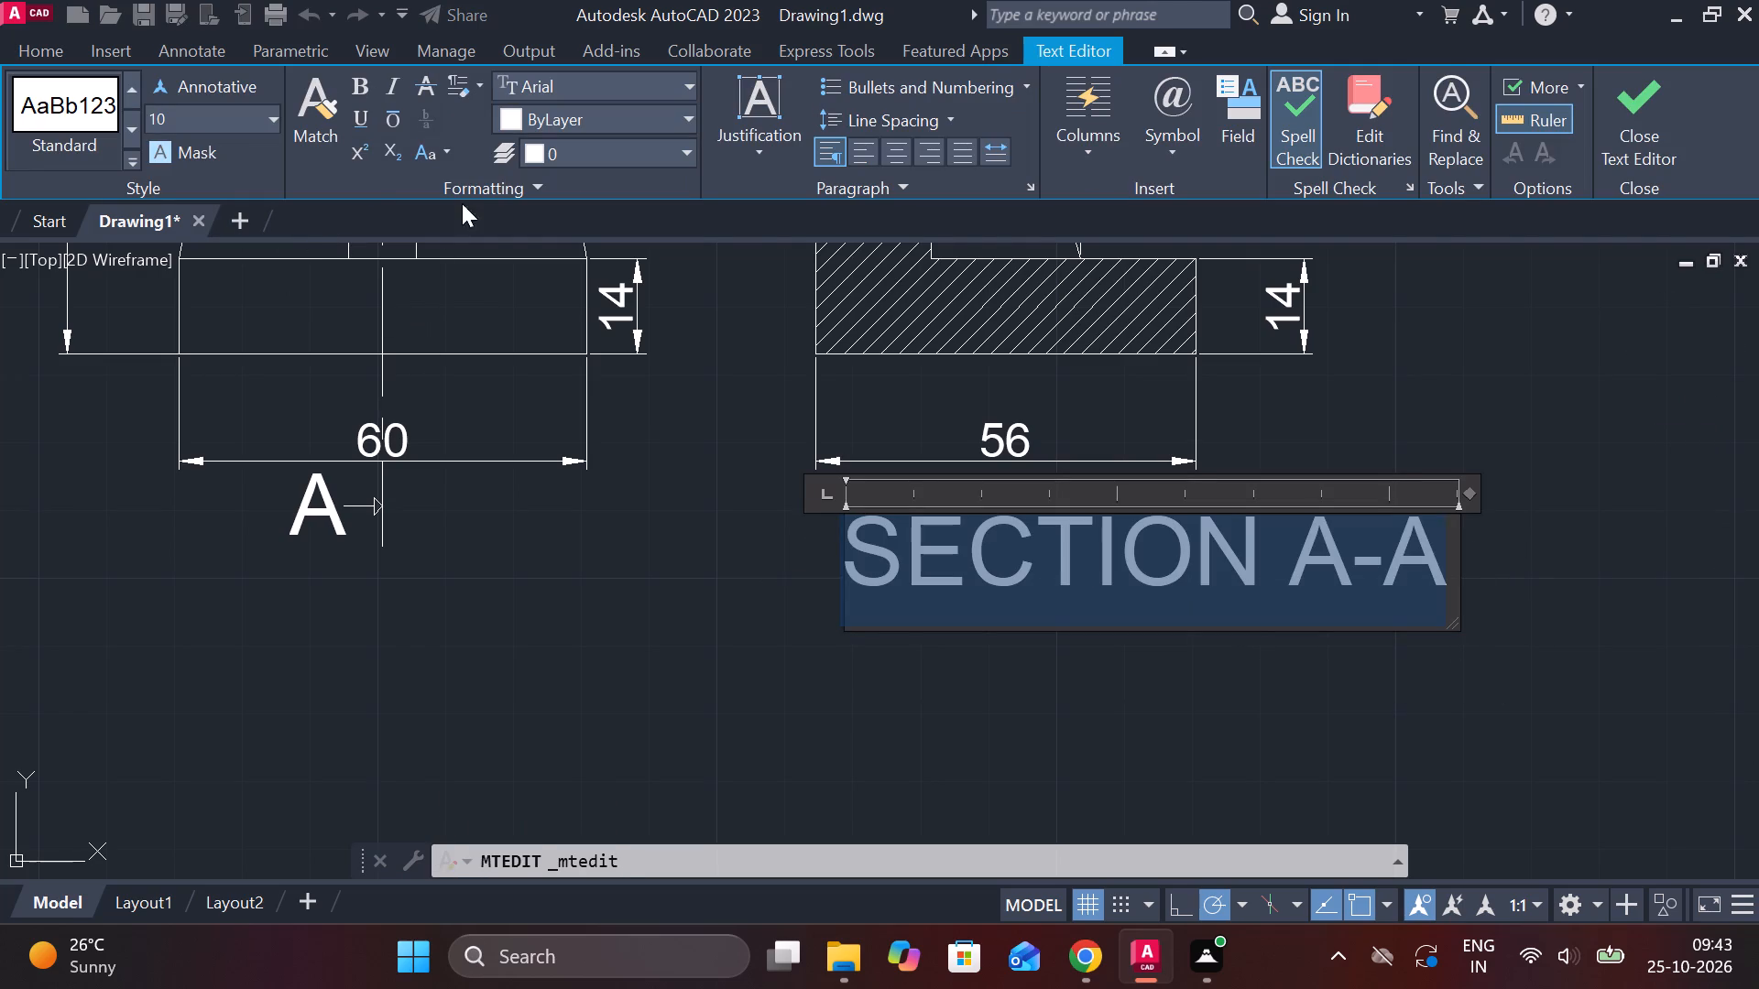
click(170, 108)
key(7)
key(Return)
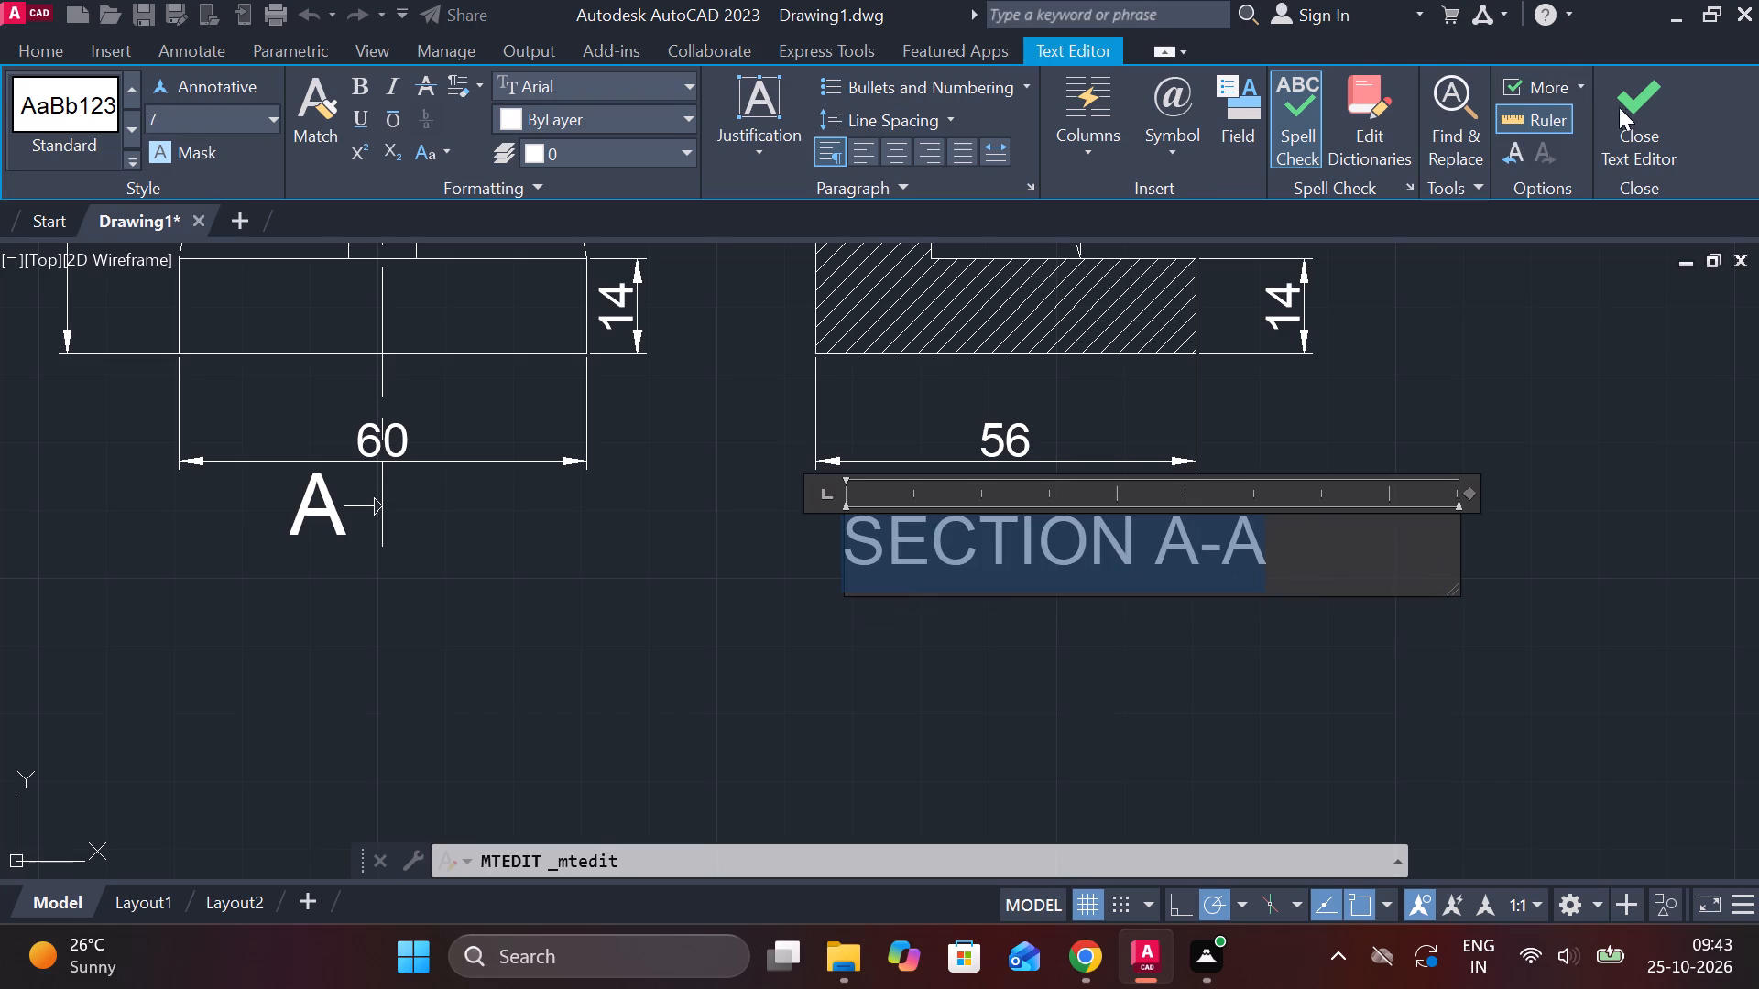
click(1623, 107)
Move the SECTION A-A label about 8.7 units left and slightly up, so it sits beneath the 56 dimension.
scroll(1076, 574, down, 2)
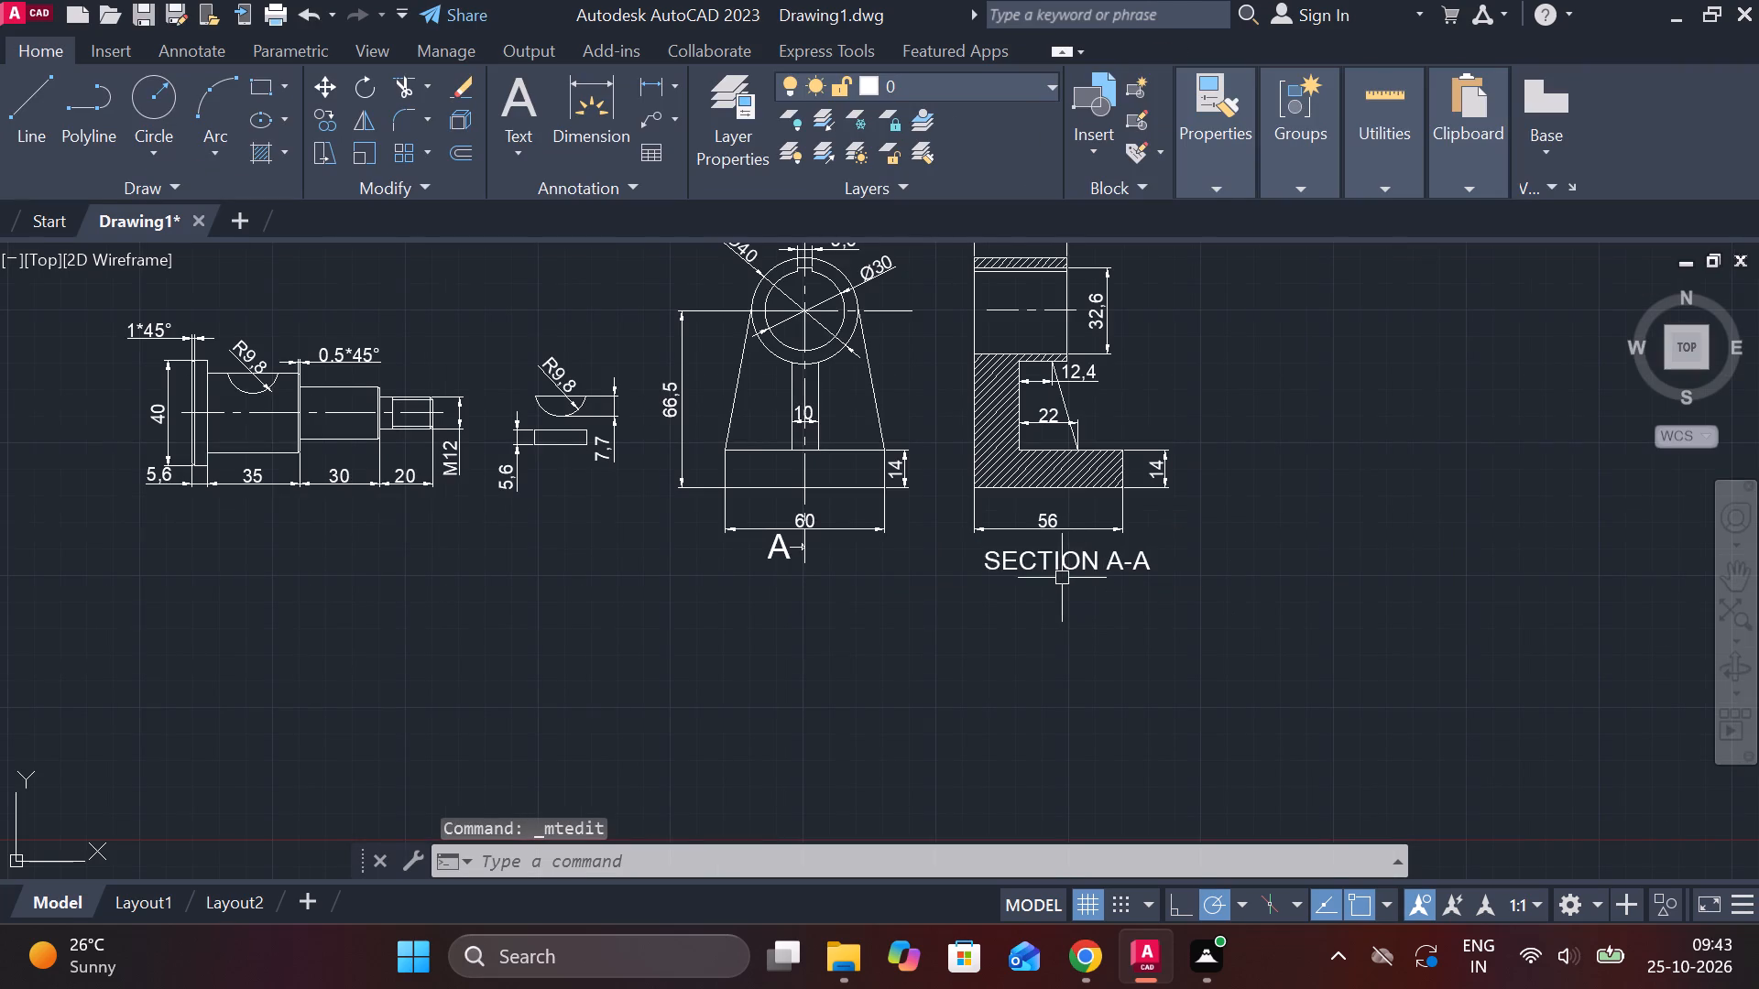
click(1054, 571)
scroll(929, 540, up, 3)
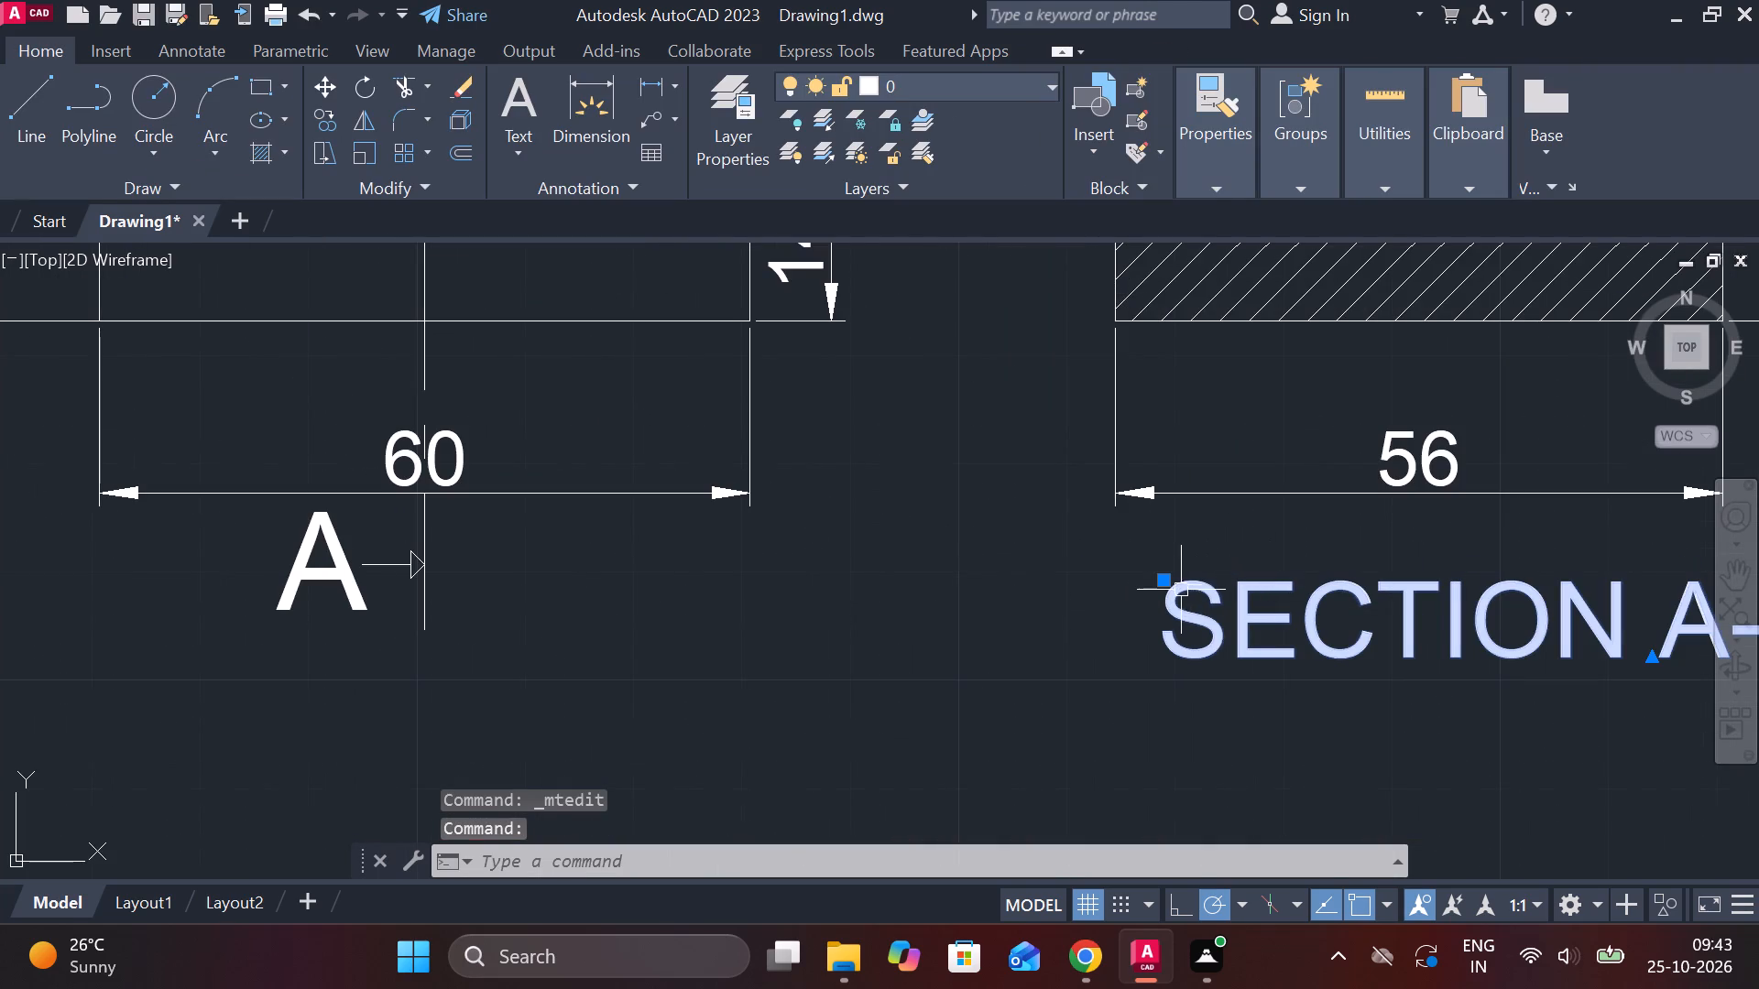
click(1166, 582)
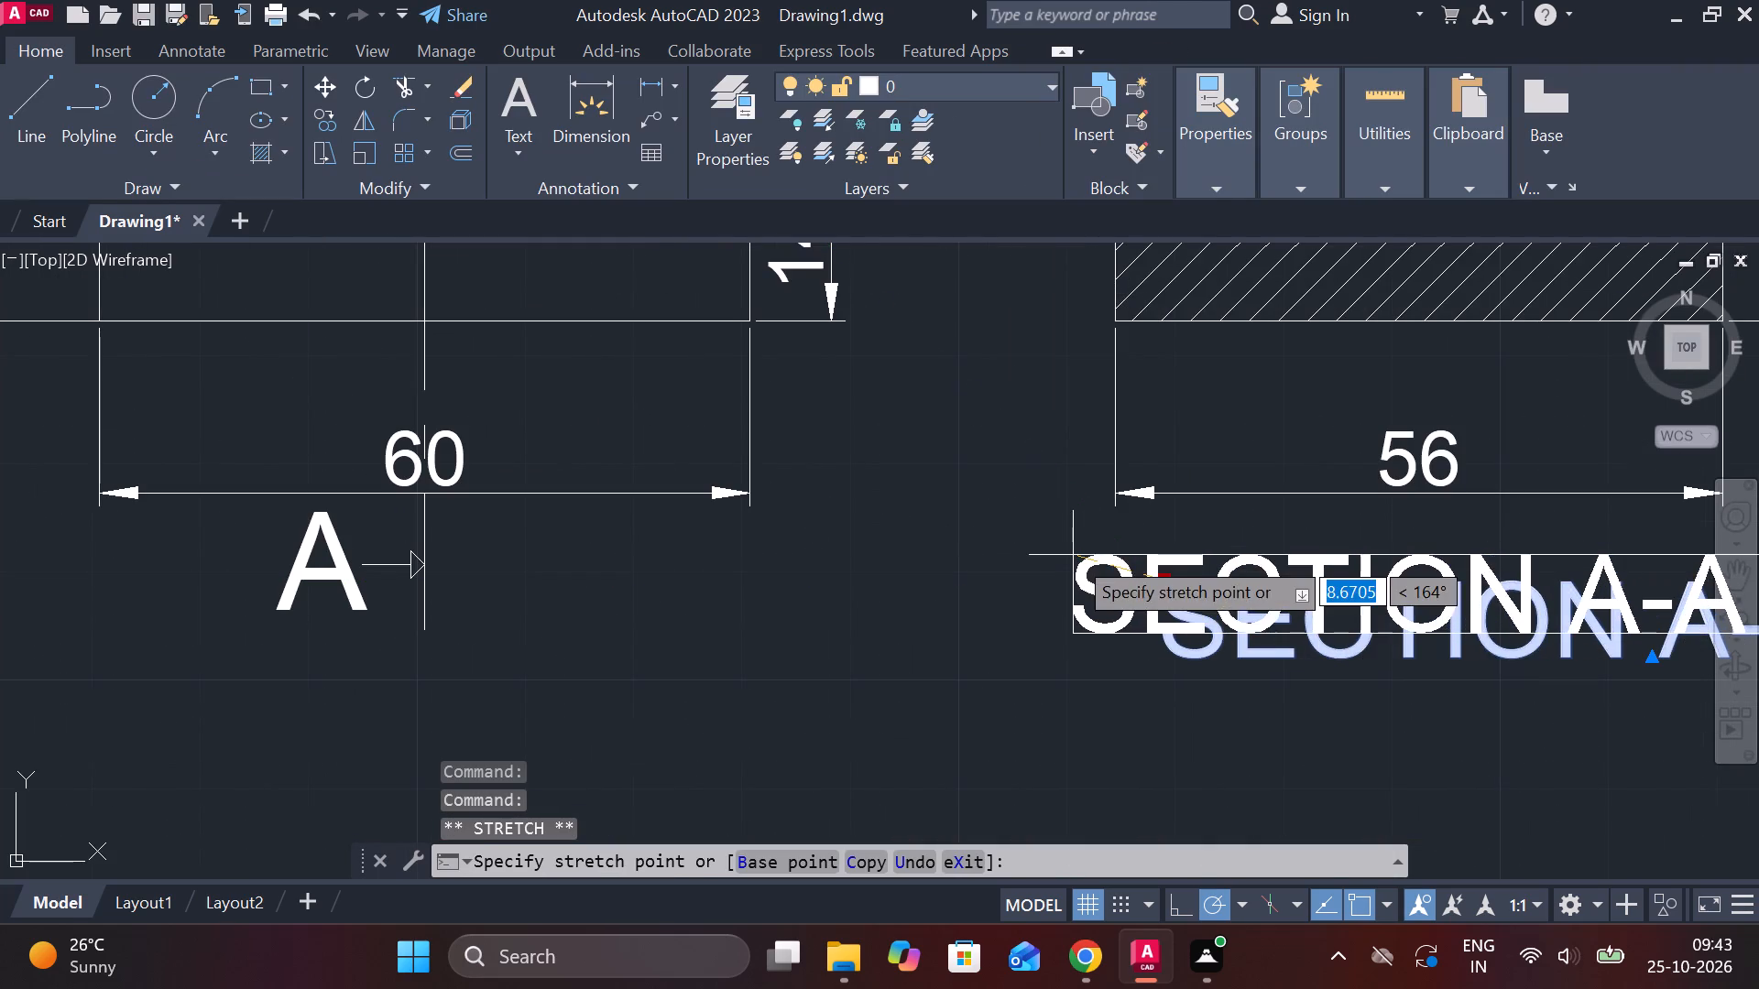
click(1073, 555)
scroll(1210, 566, down, 3)
key(Escape)
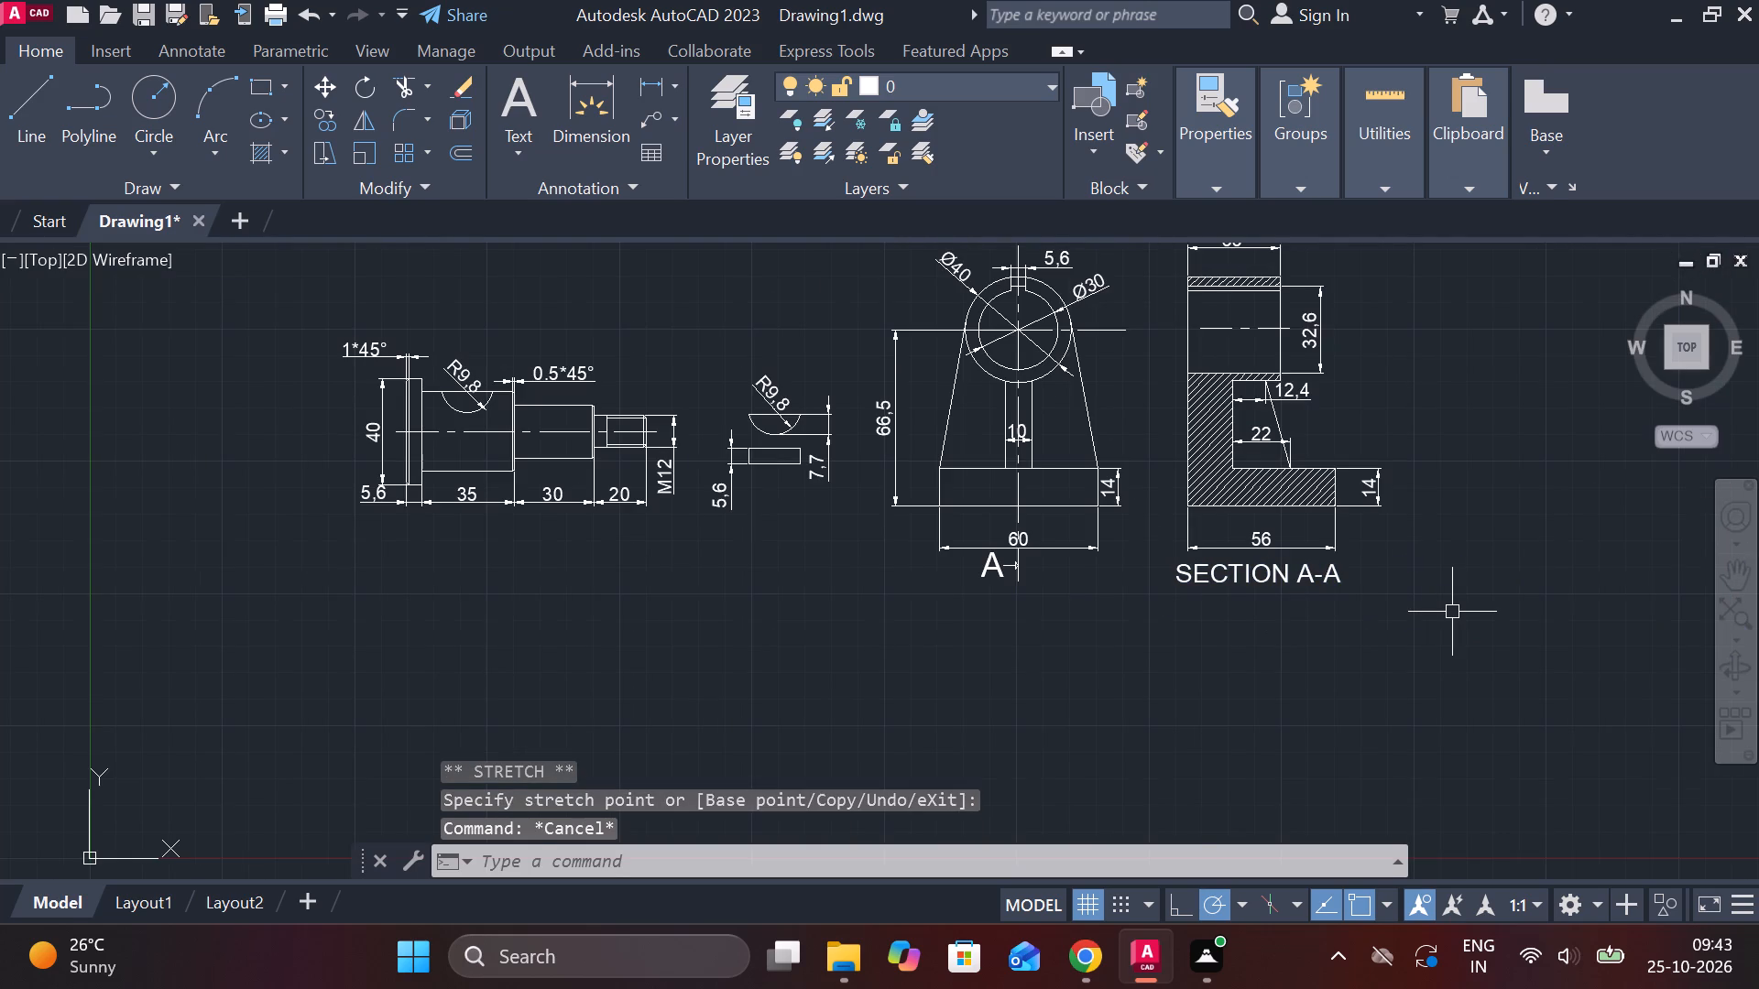
Draw a closed upright rectangle of lines, 21 wide and 90 high, in the empty area below the dimensioned shaft view.
scroll(1247, 608, down, 2)
scroll(1000, 624, up, 1)
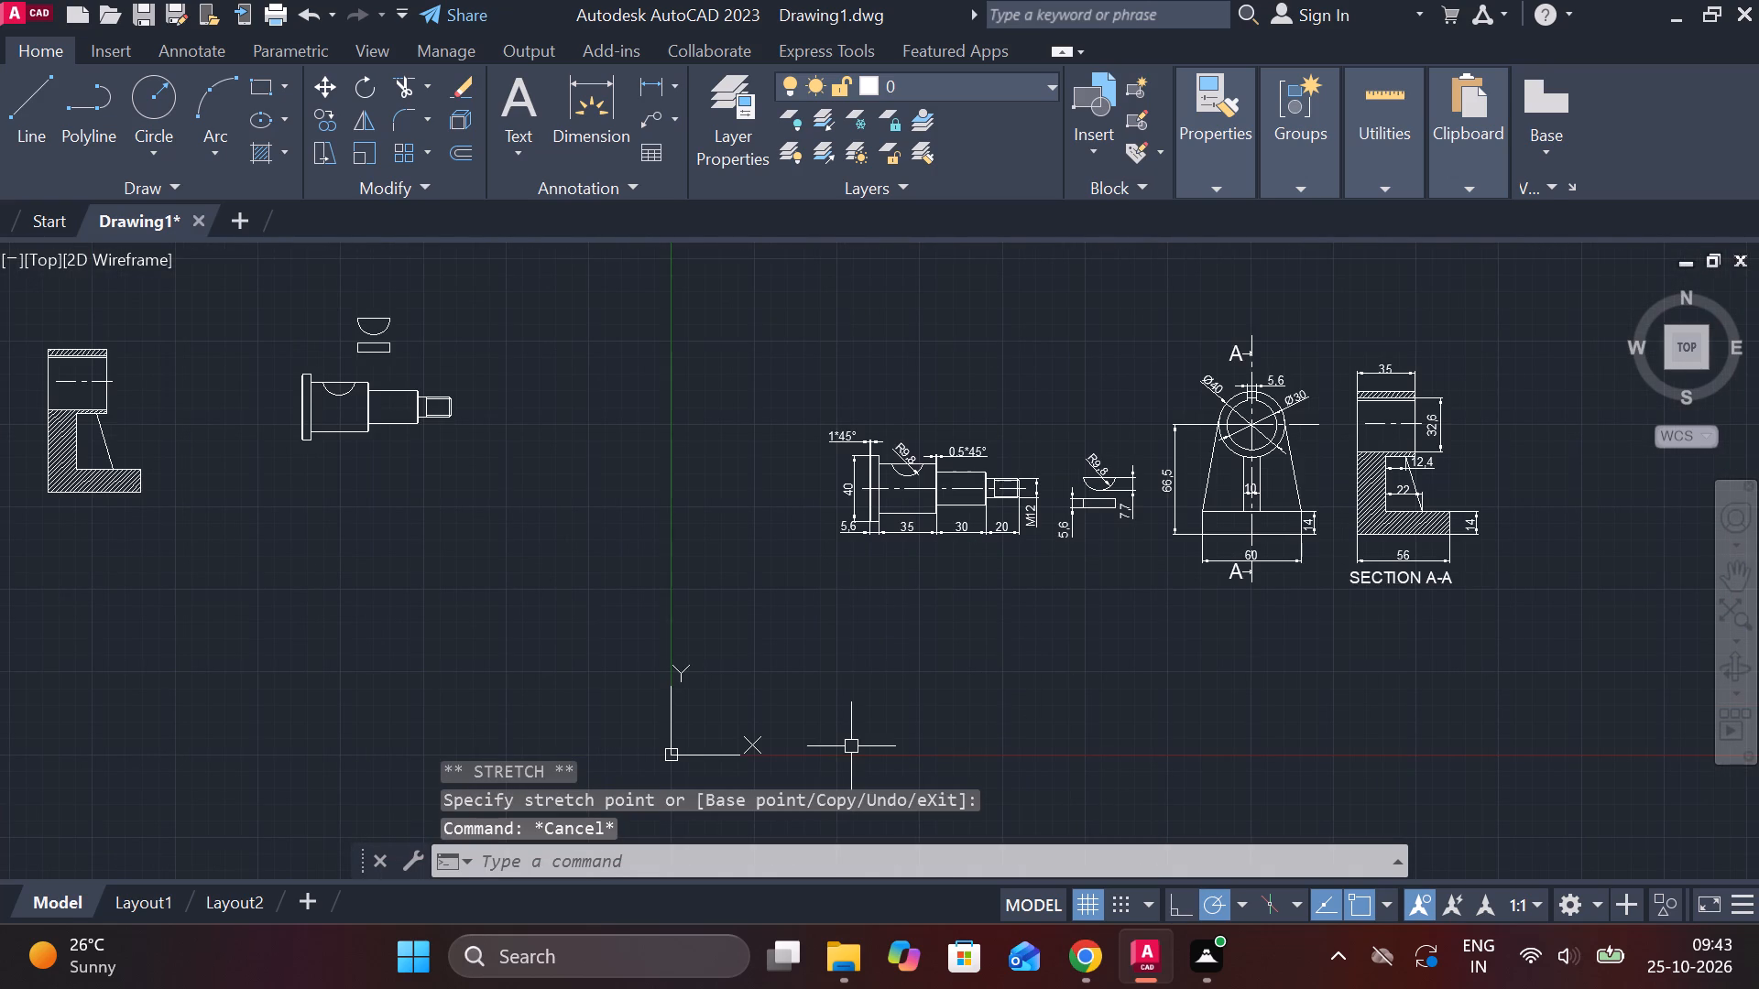
middle_drag(850, 717, 860, 620)
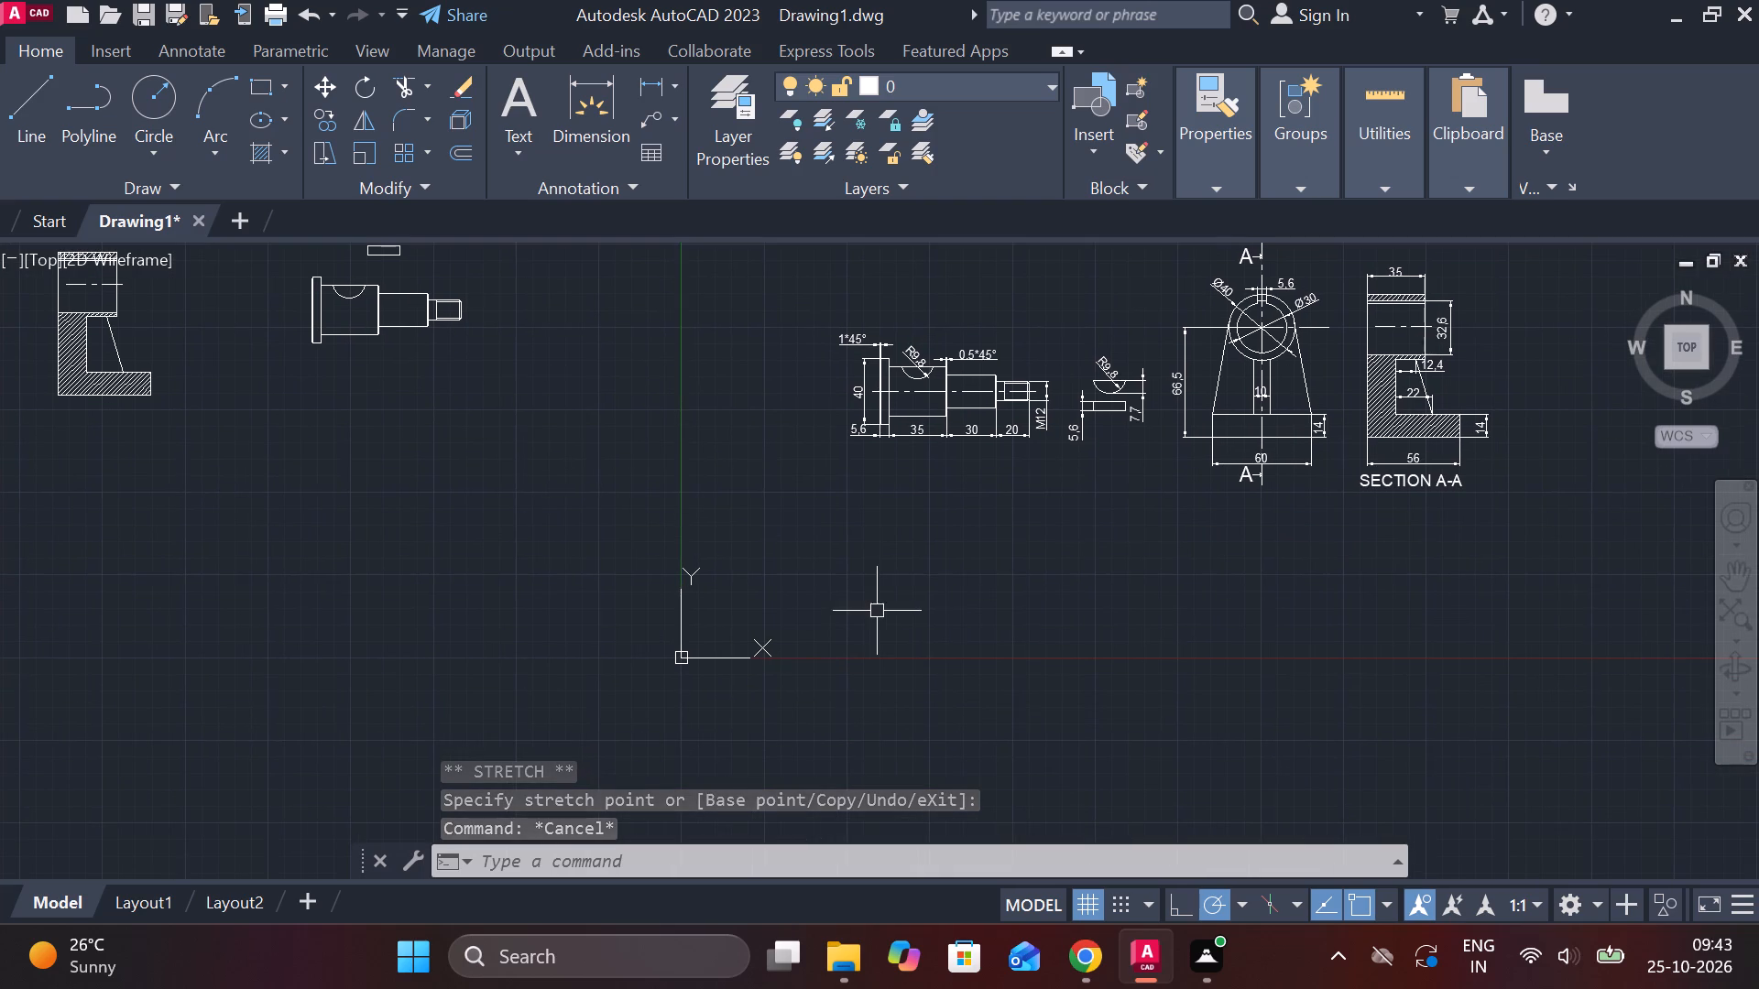
scroll(908, 513, up, 2)
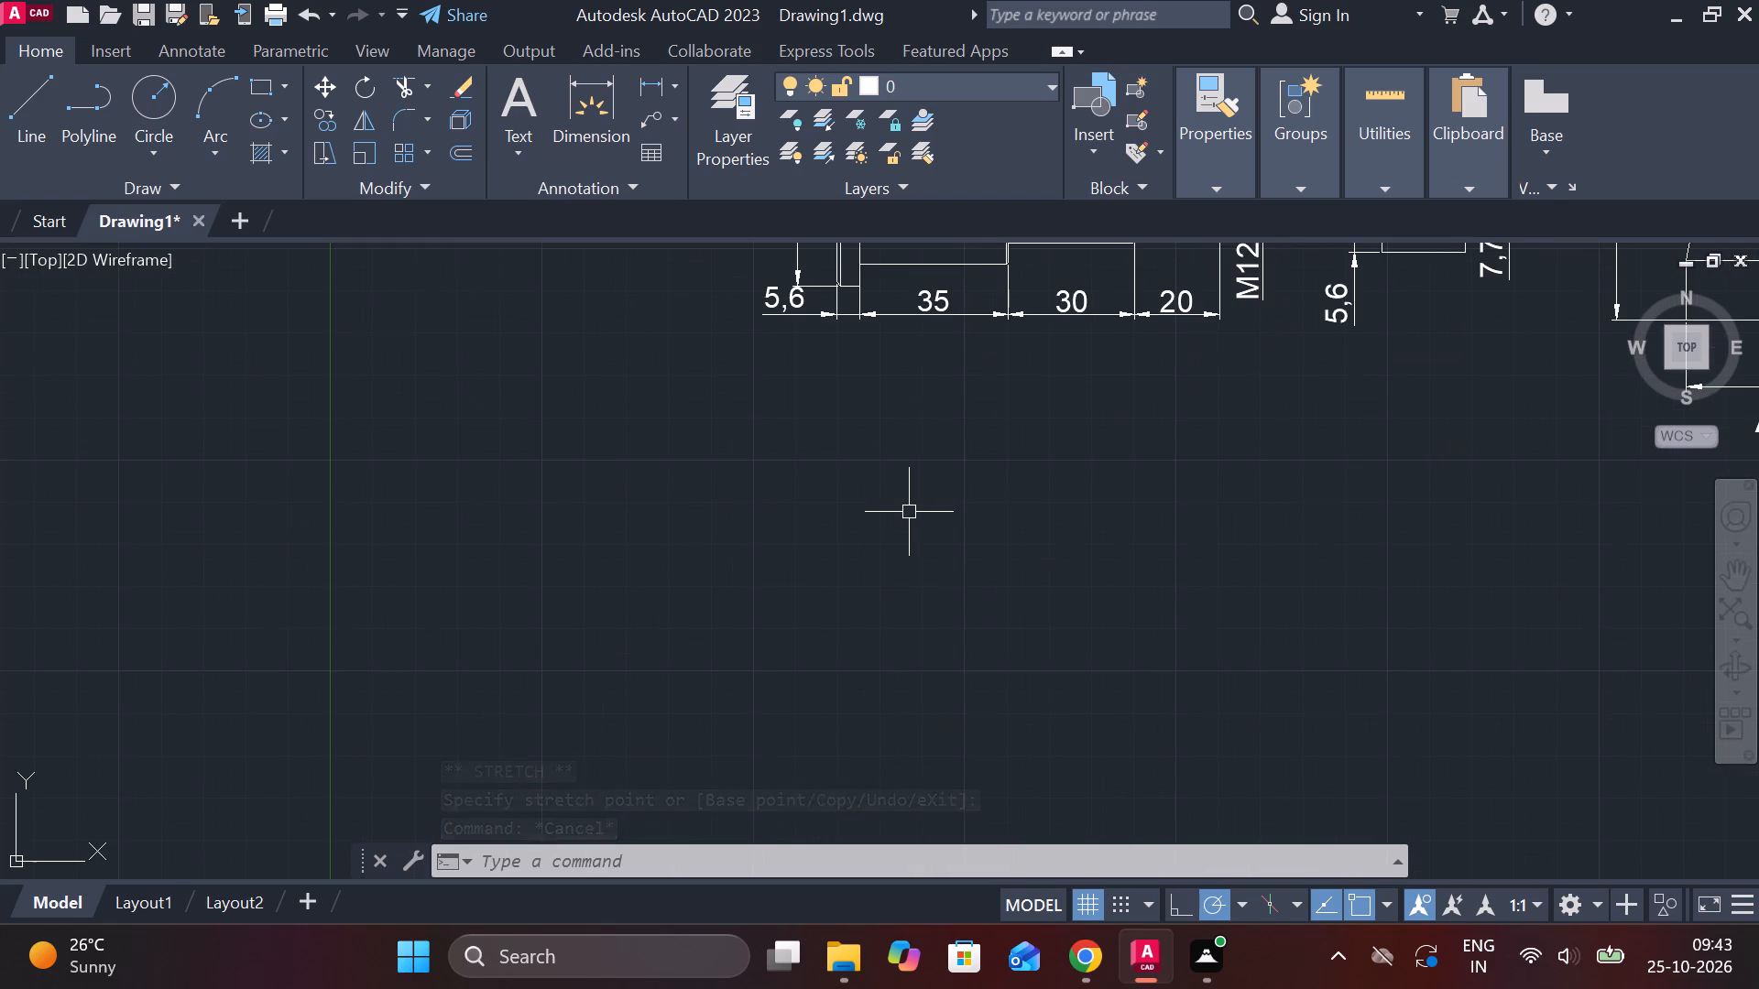
scroll(914, 522, down, 1)
middle_drag(914, 522, 760, 530)
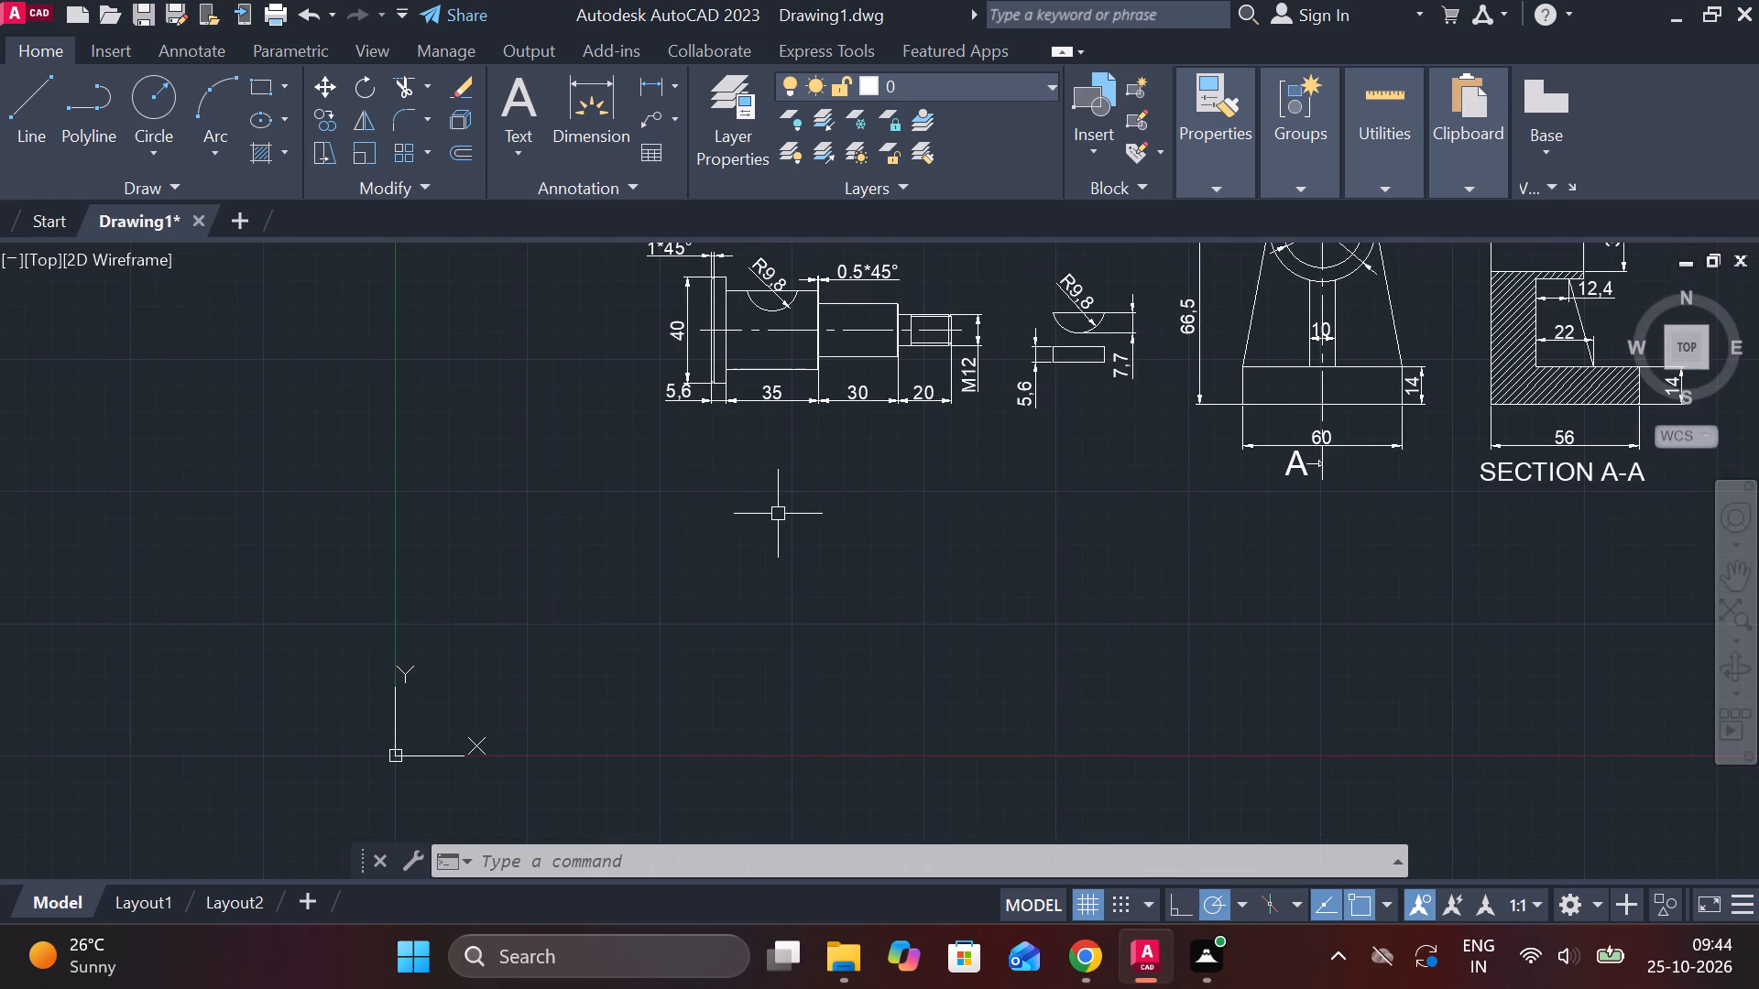
key(l)
key(Return)
click(716, 539)
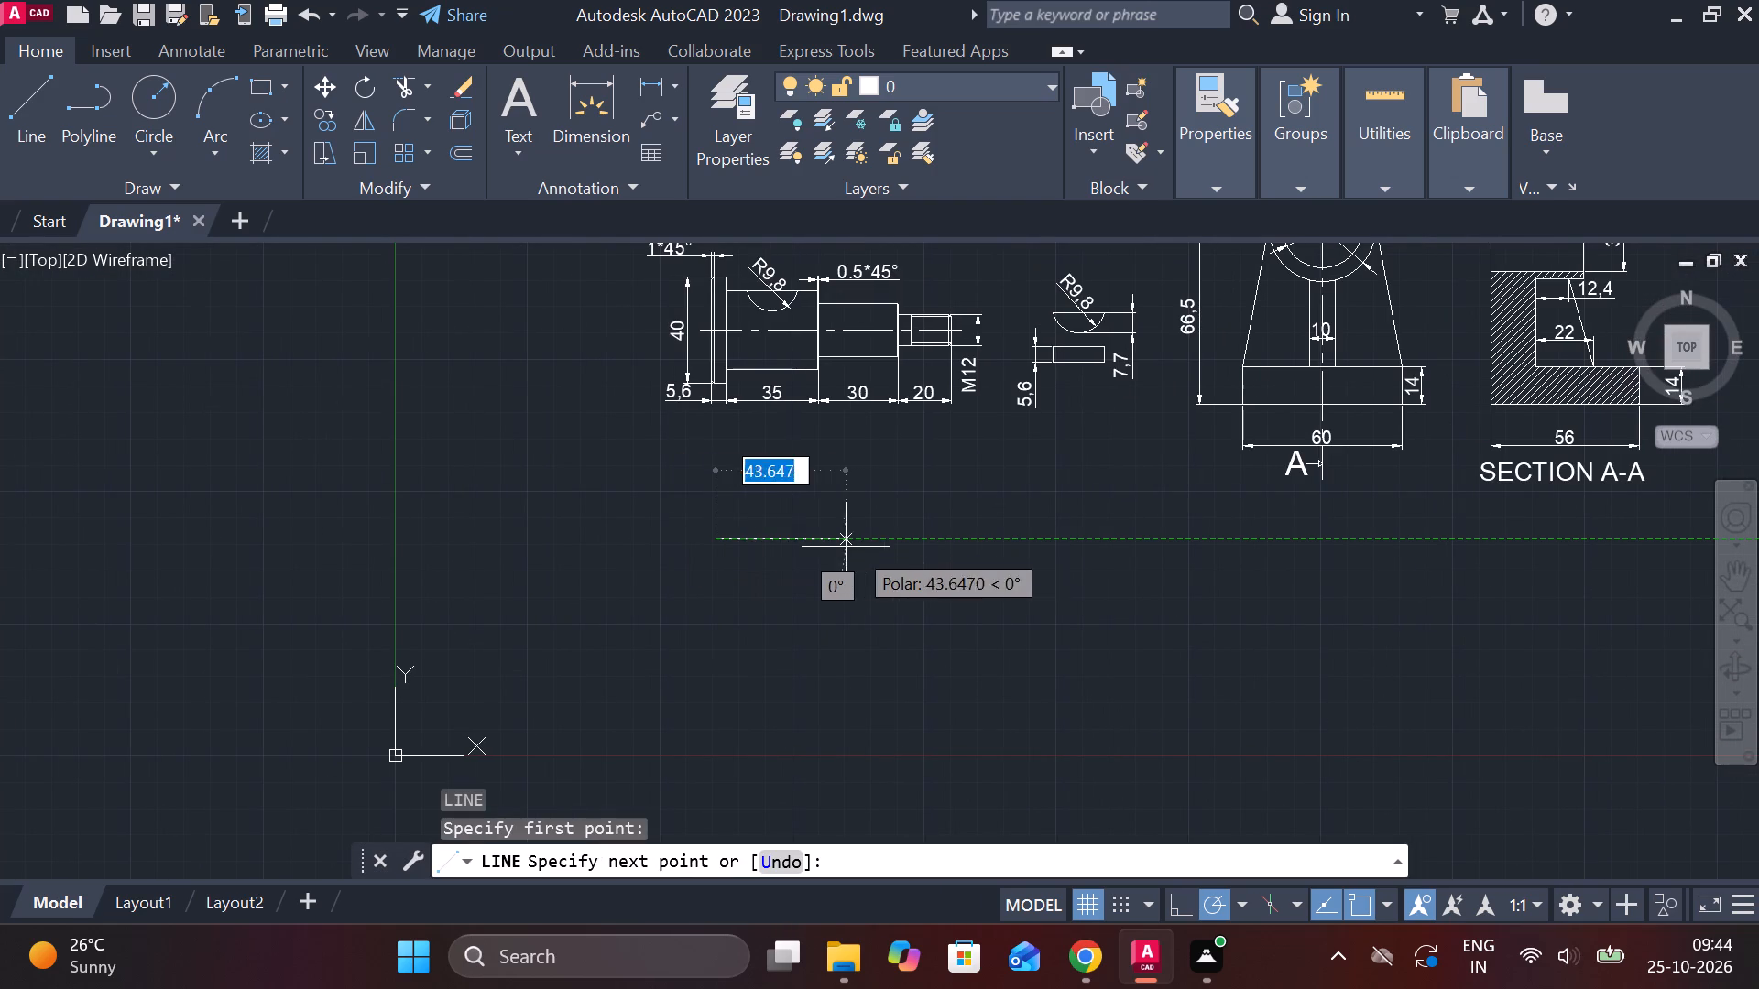
text(21)
key(space)
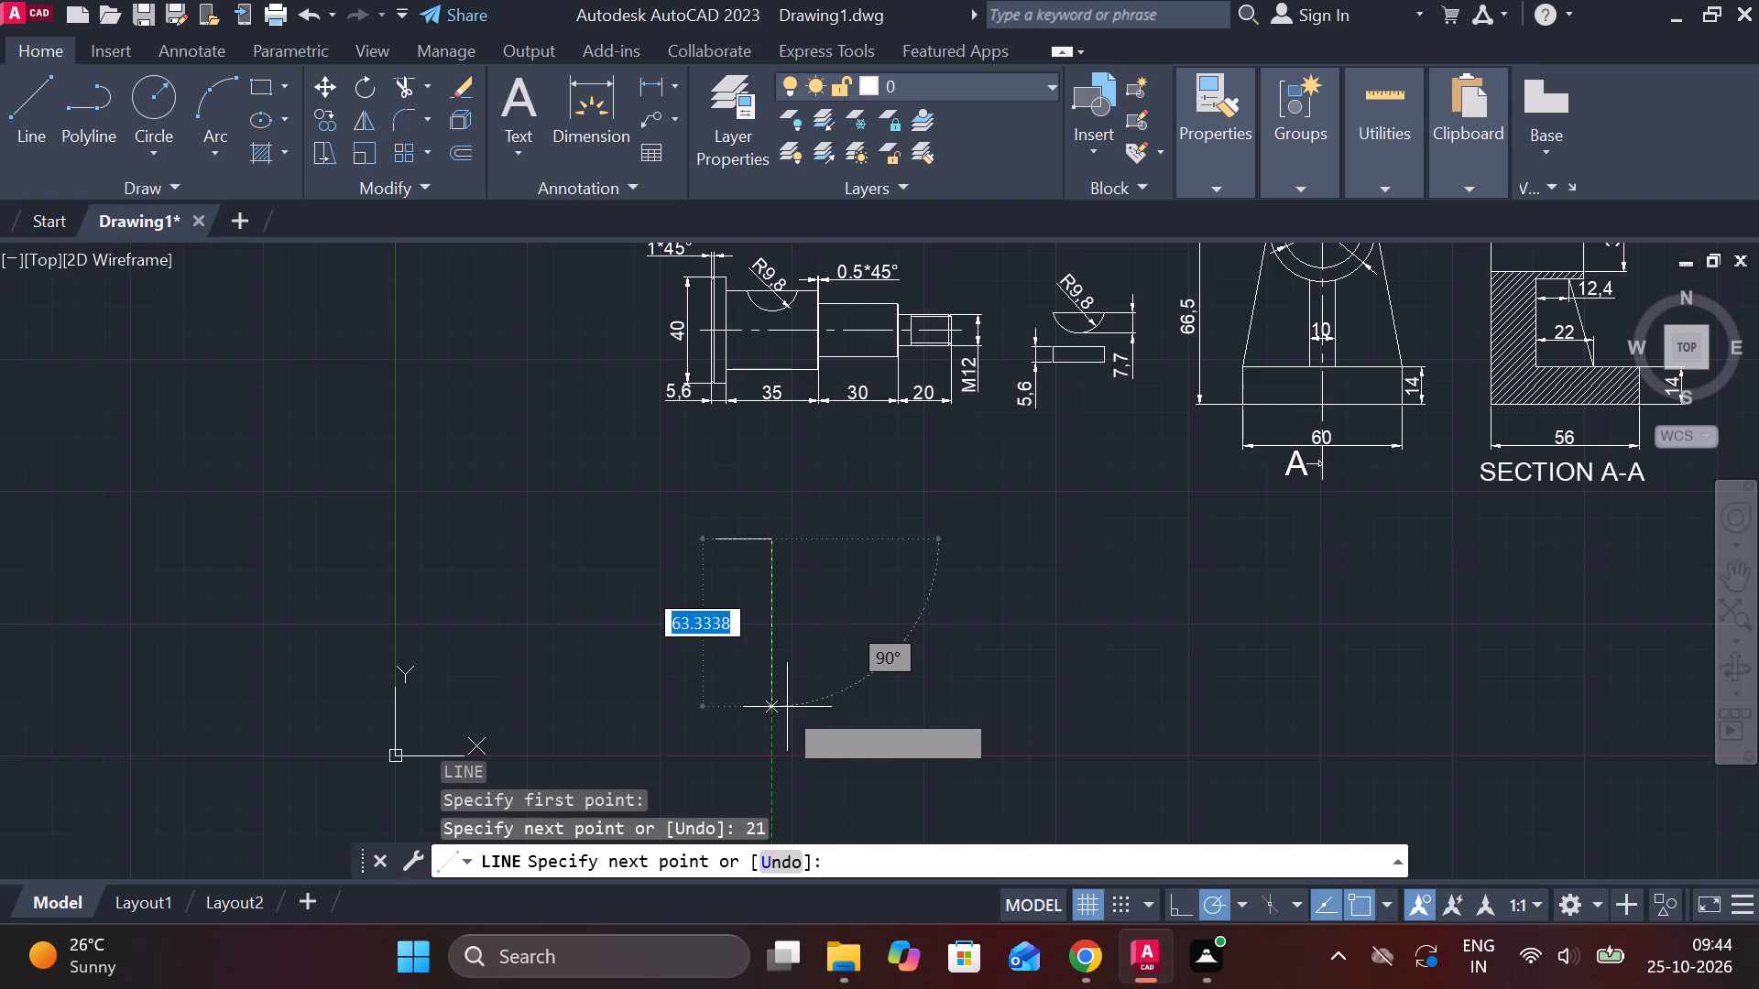
text(90)
key(Return)
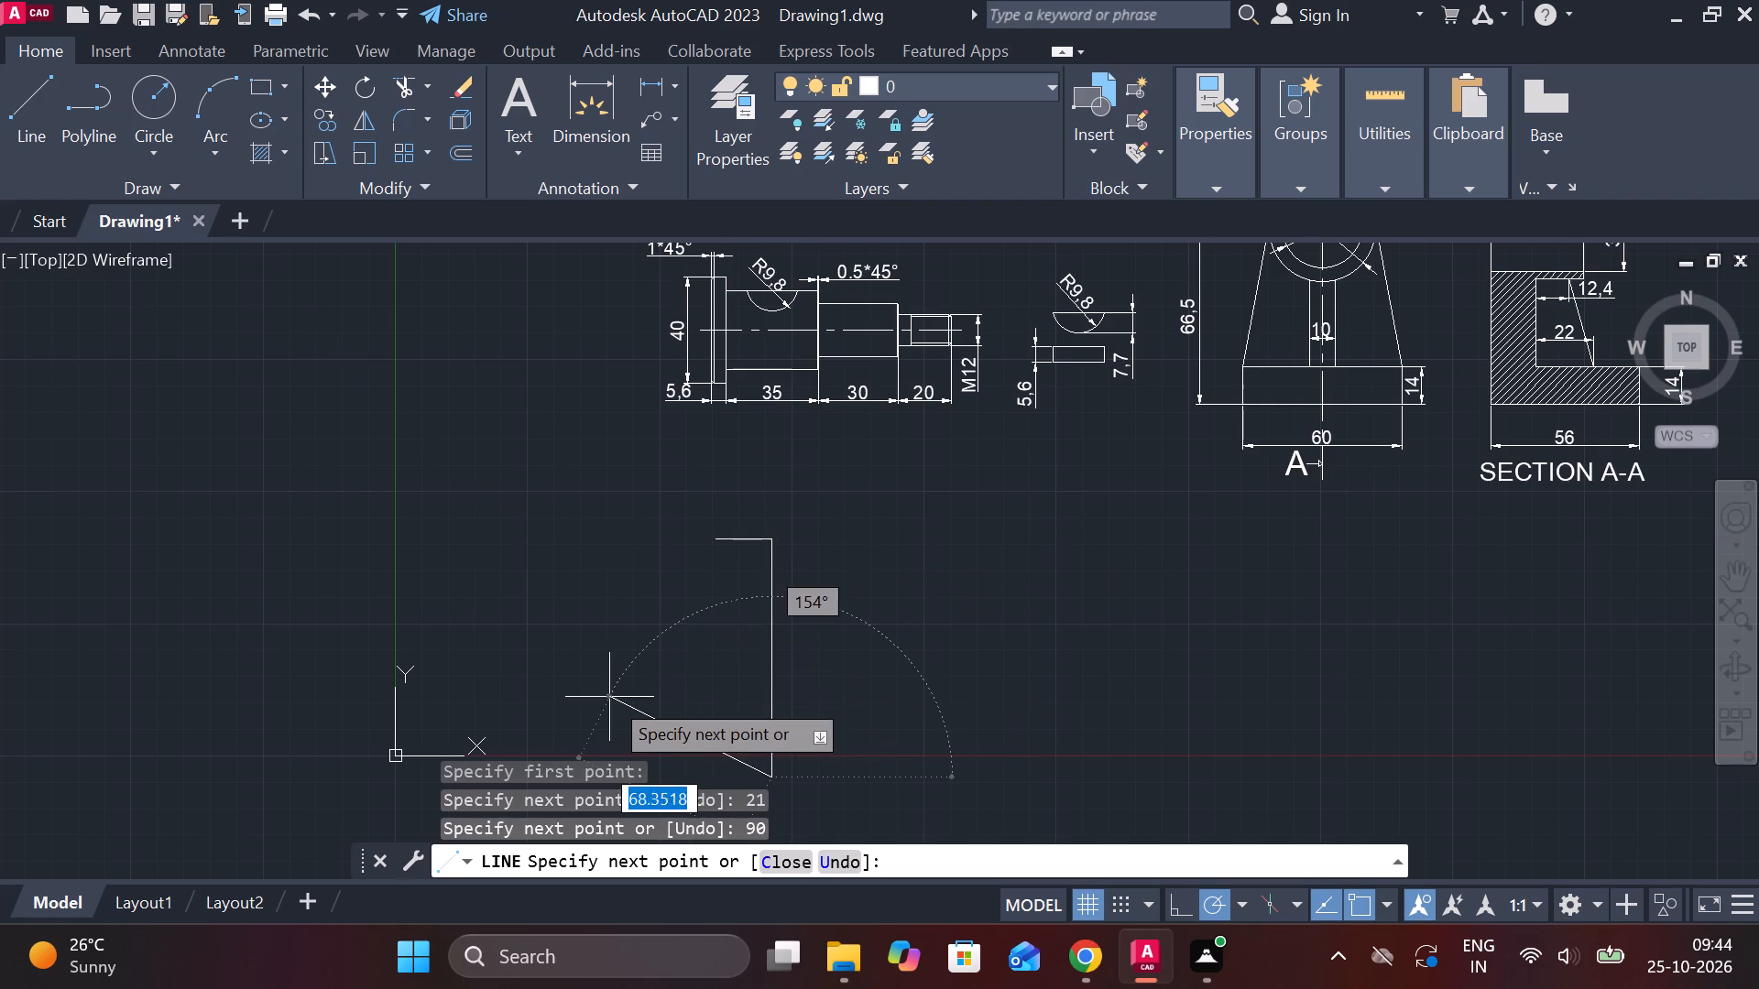
middle_drag(610, 697, 667, 653)
text(21)
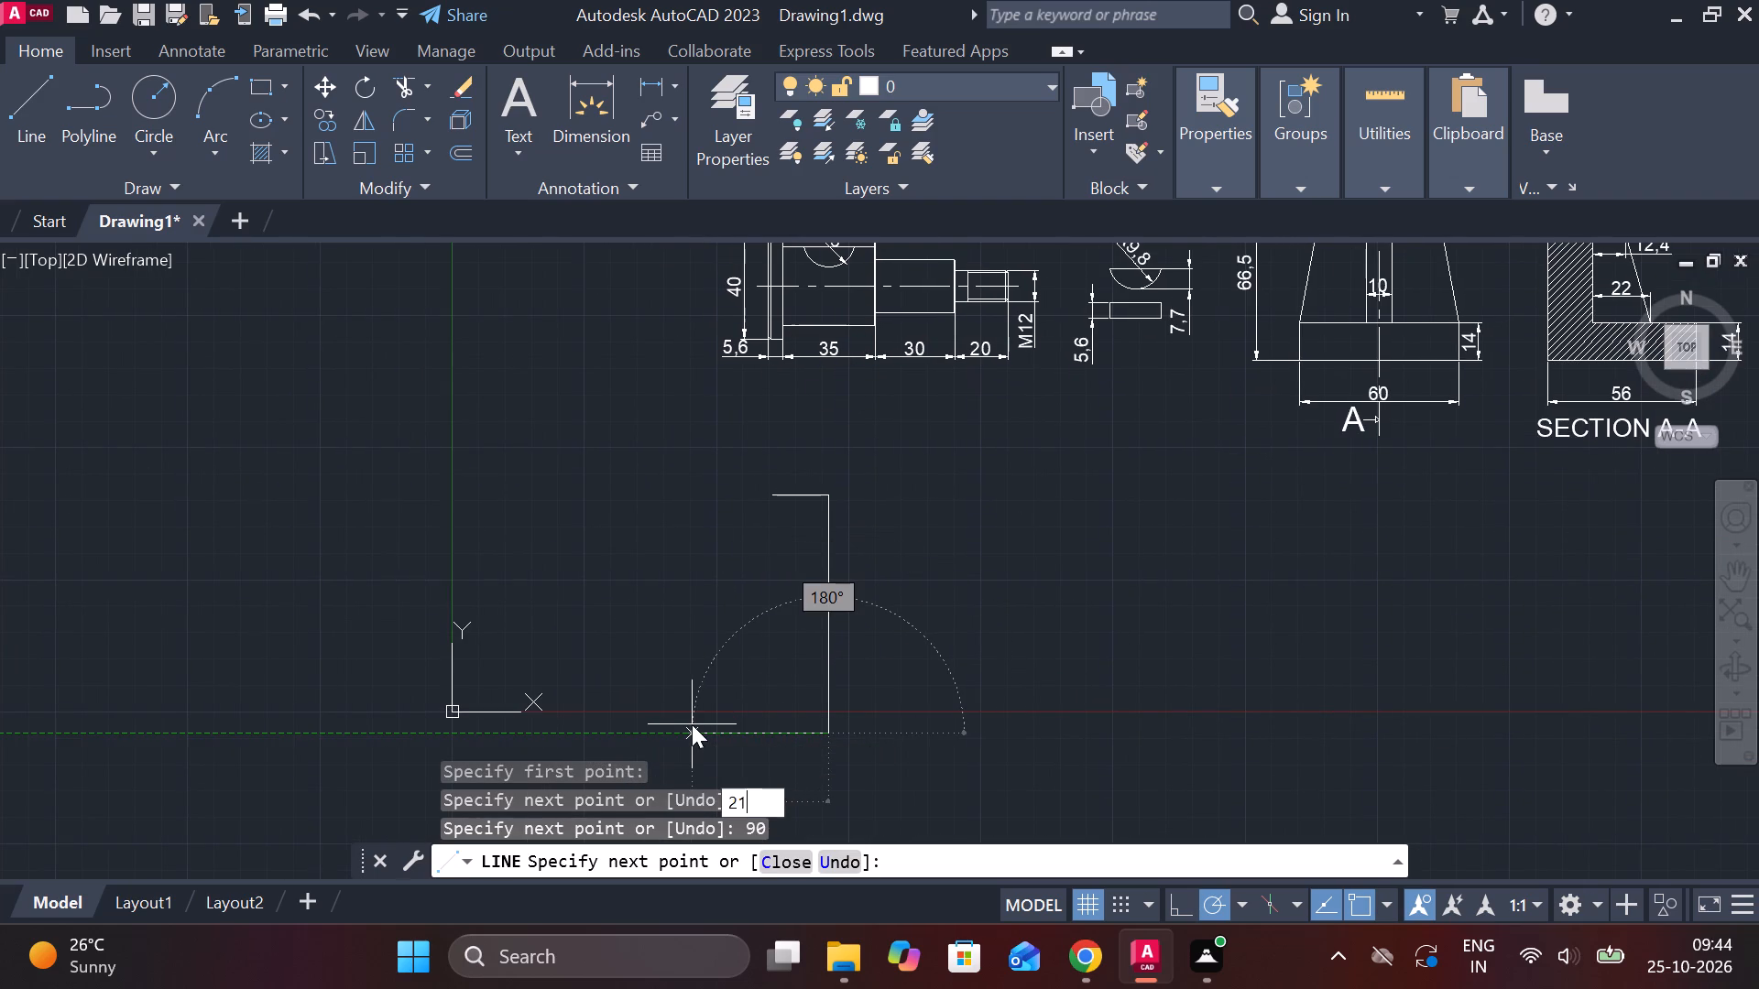
key(space)
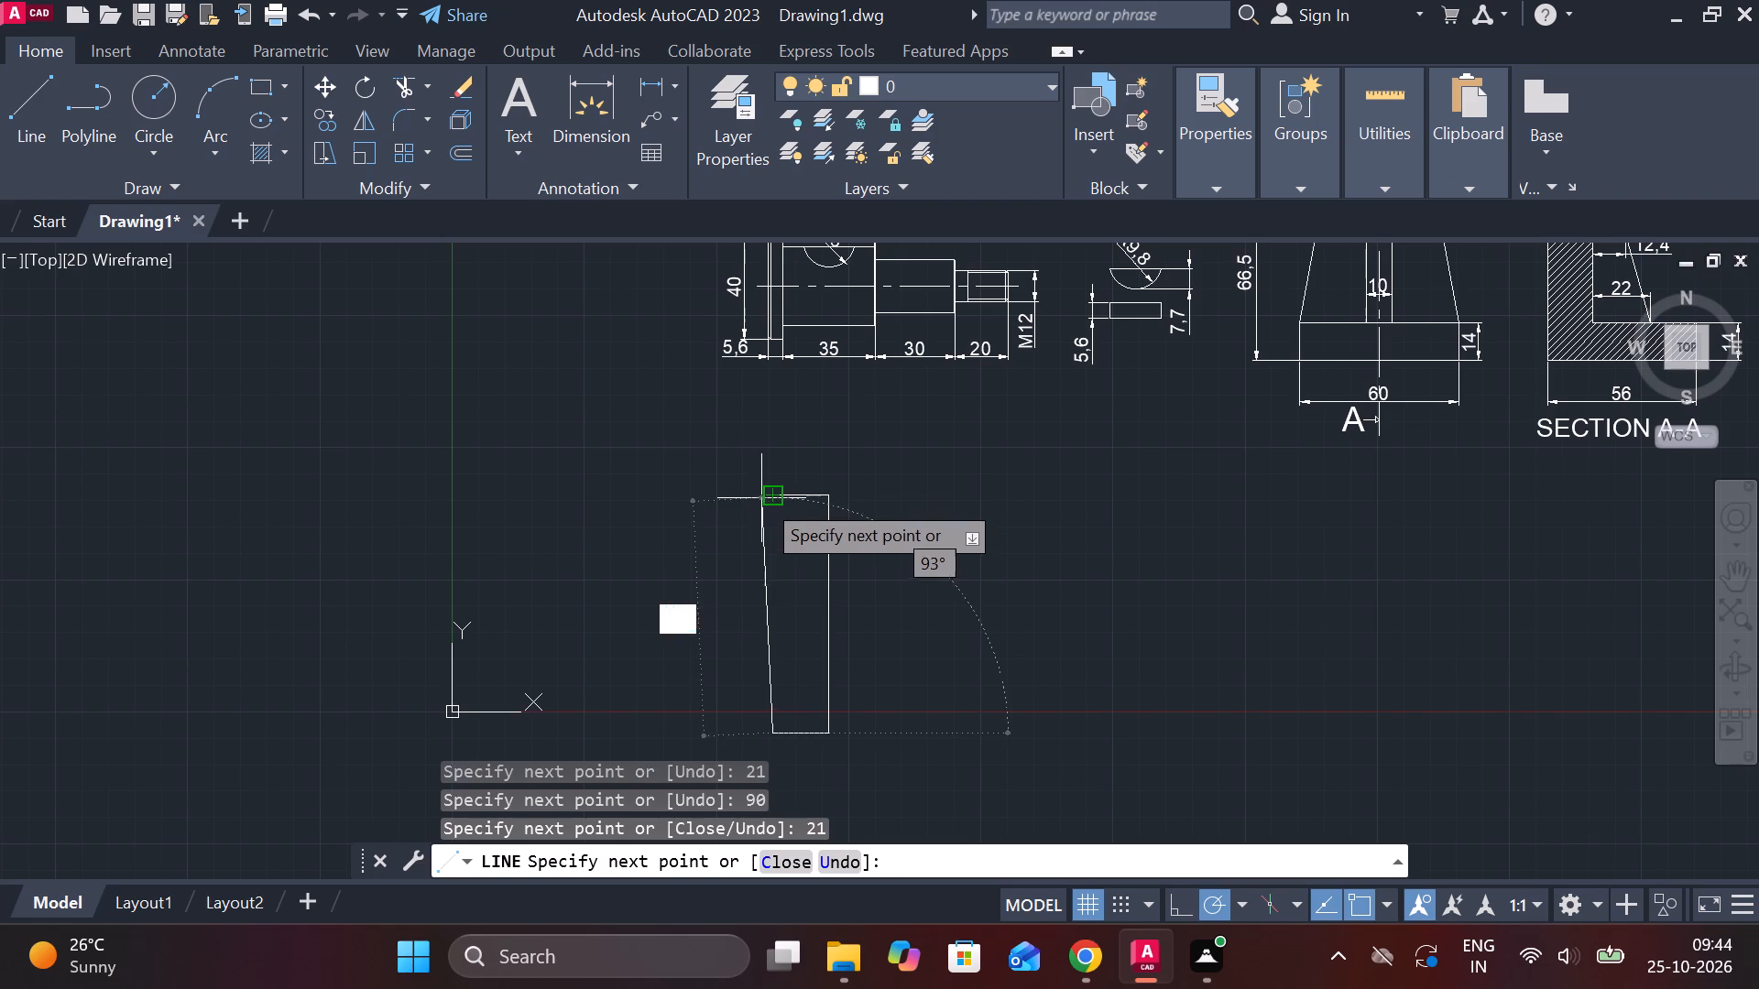
click(770, 496)
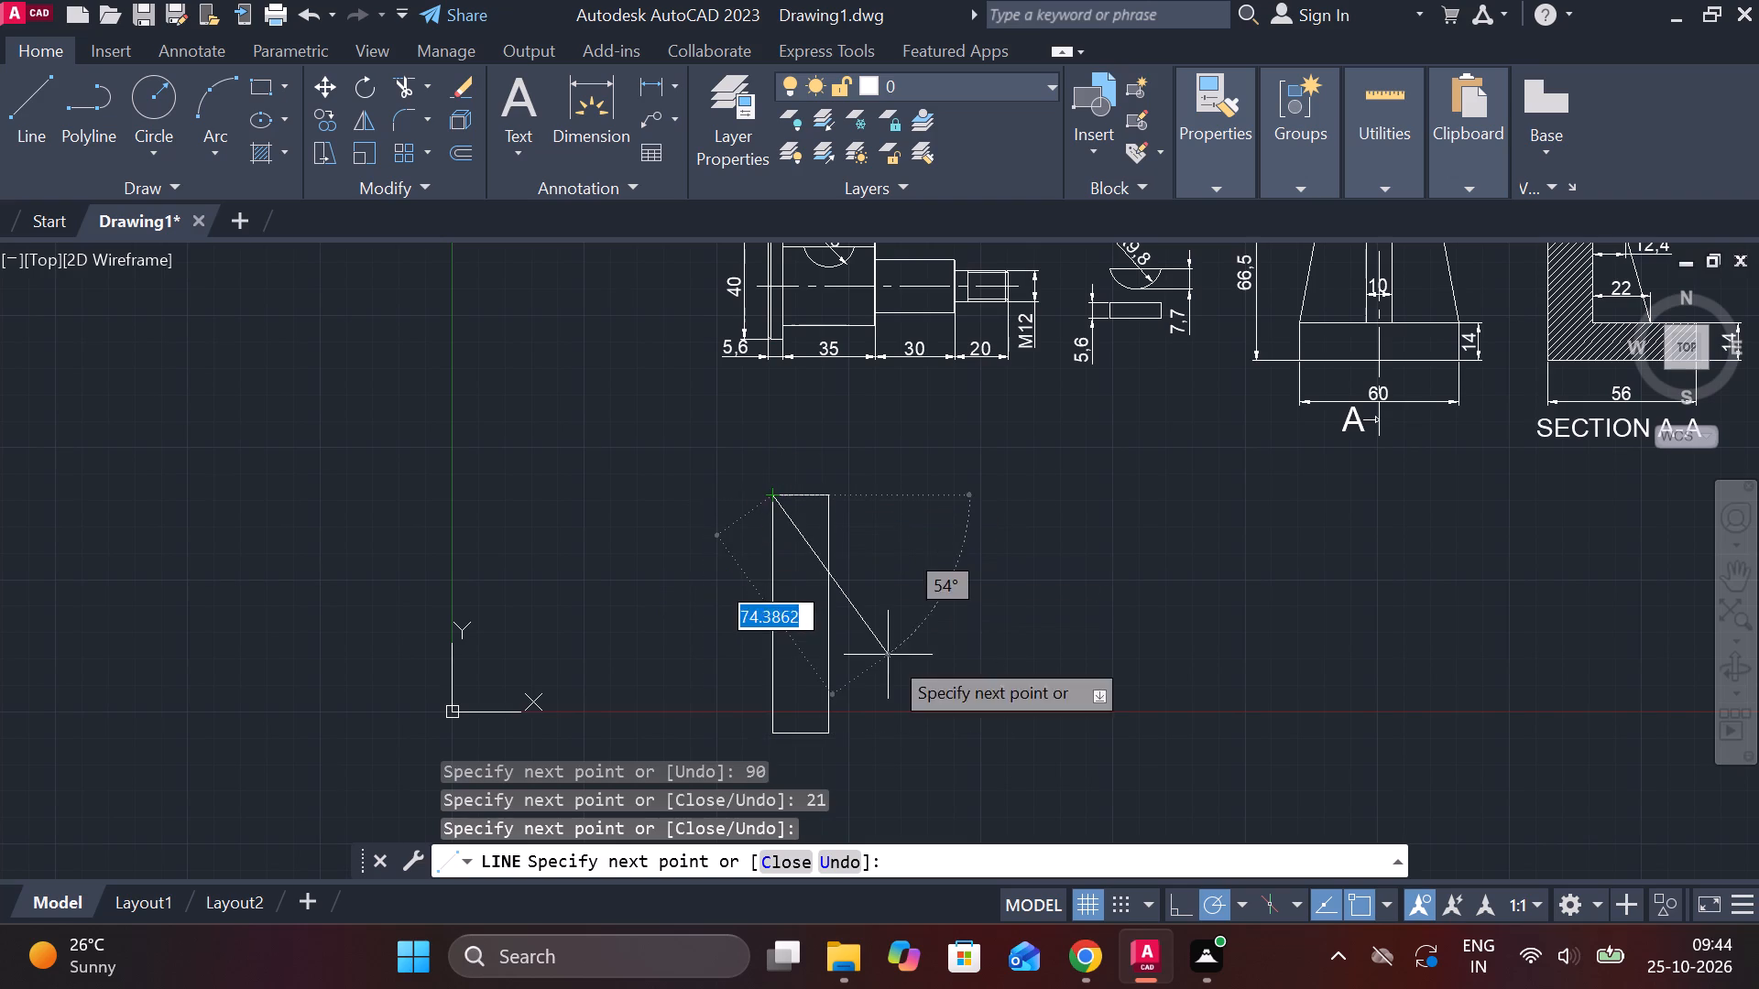
Add a centerline midway between the rectangle's top and bottom edges.
middle_drag(890, 656, 912, 562)
key(Escape)
text(CEN)
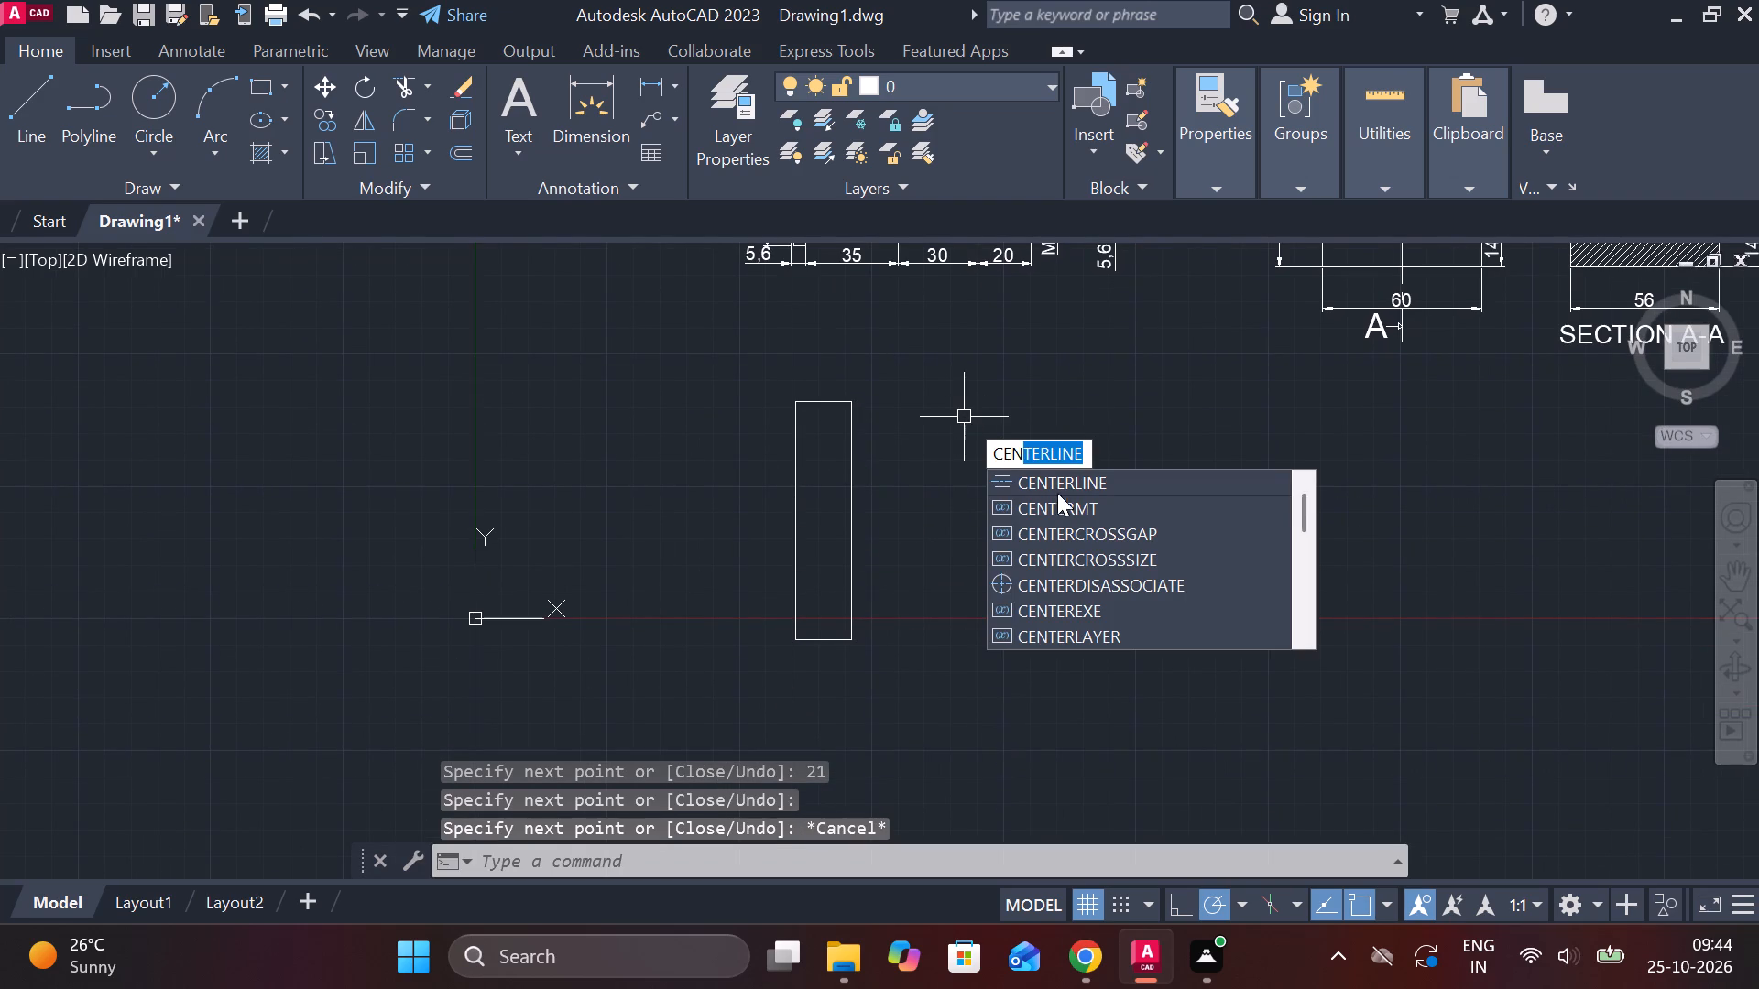
click(1065, 472)
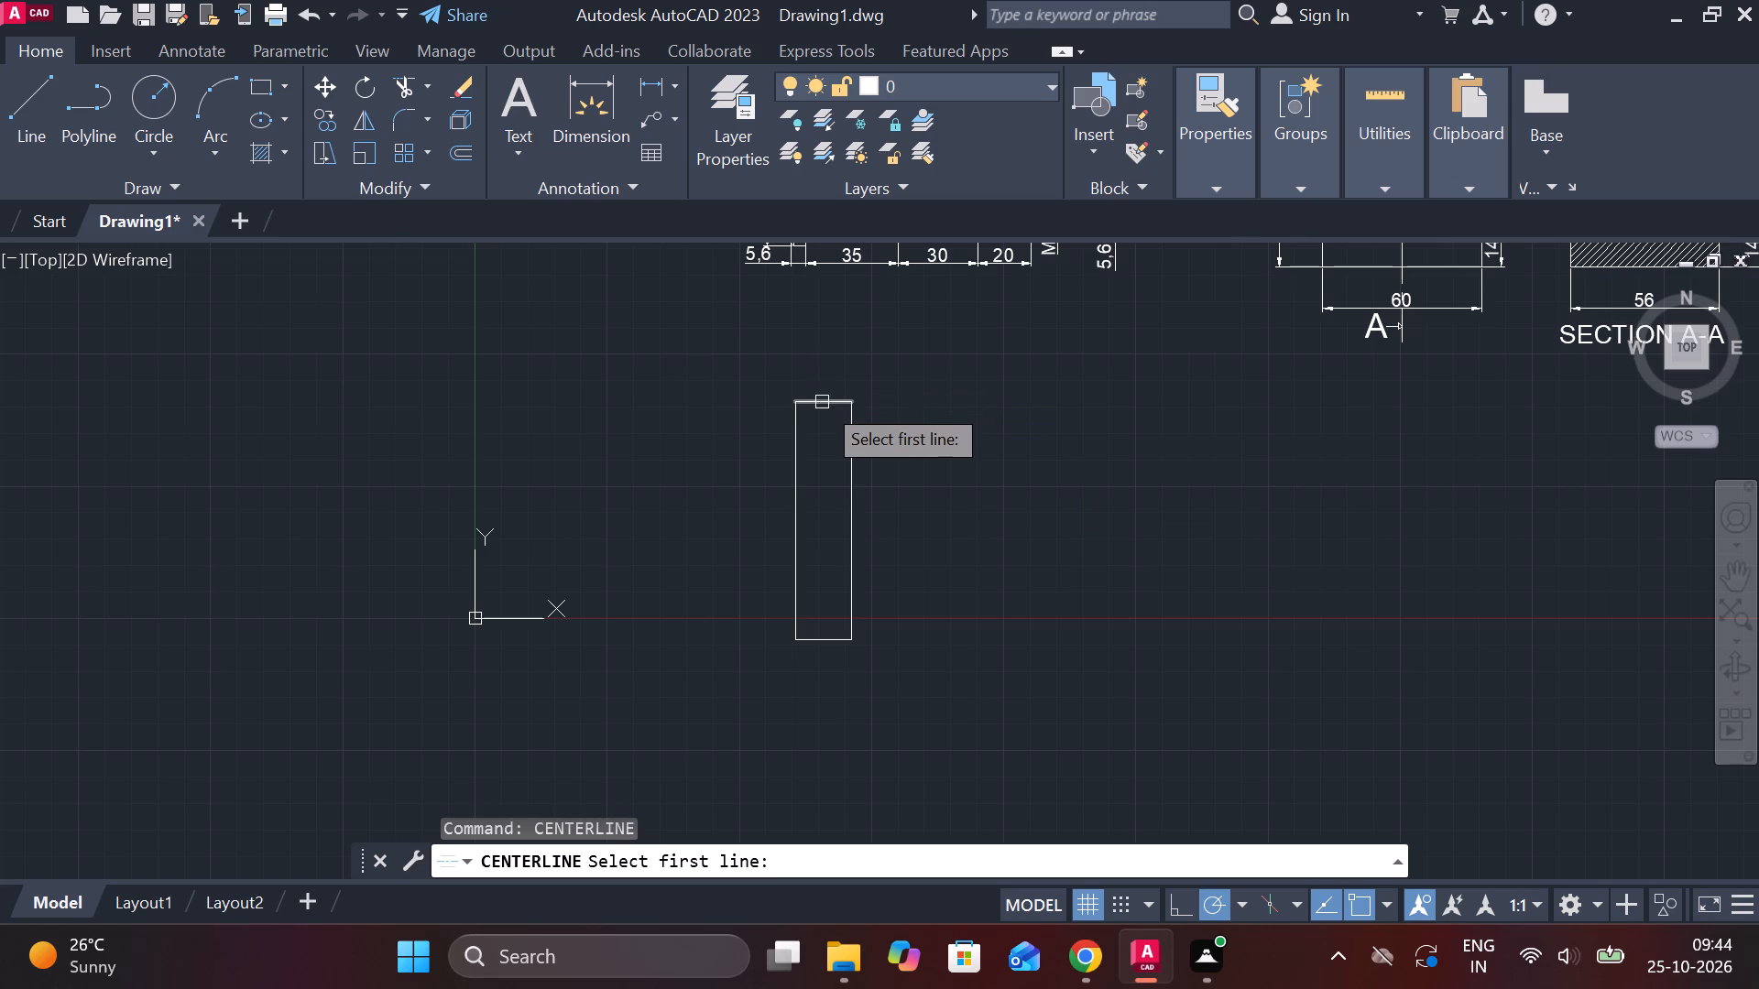
click(822, 403)
click(818, 639)
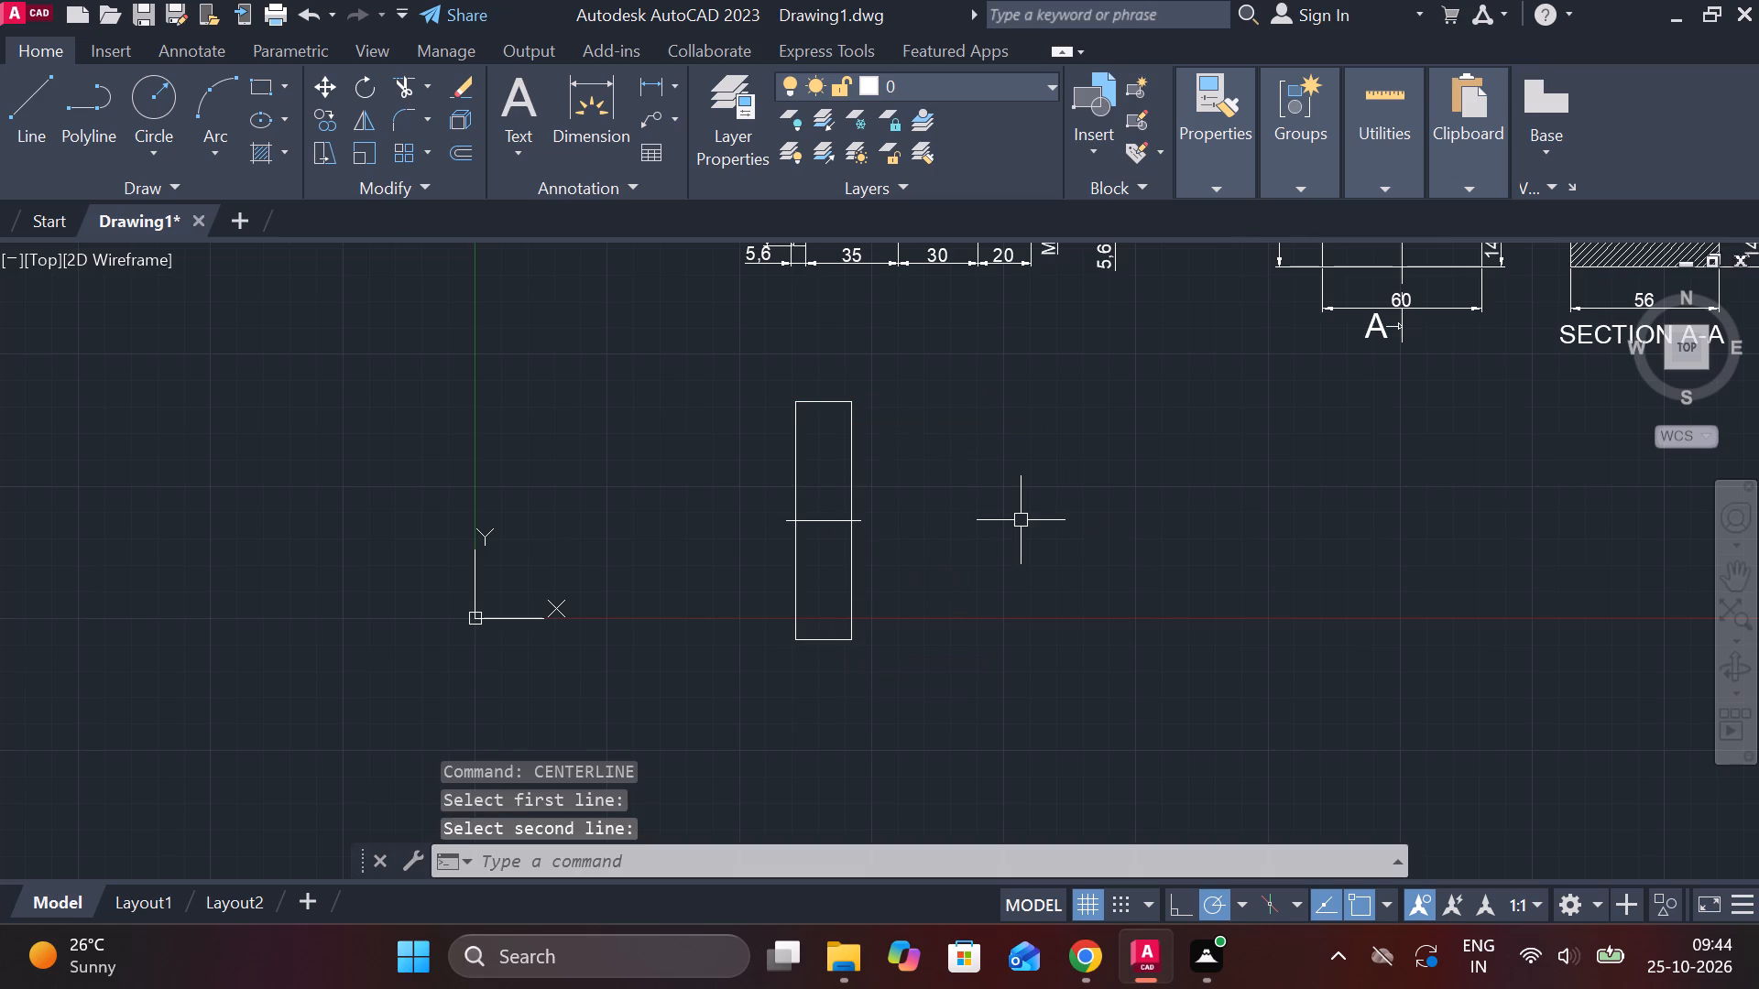
key(Escape)
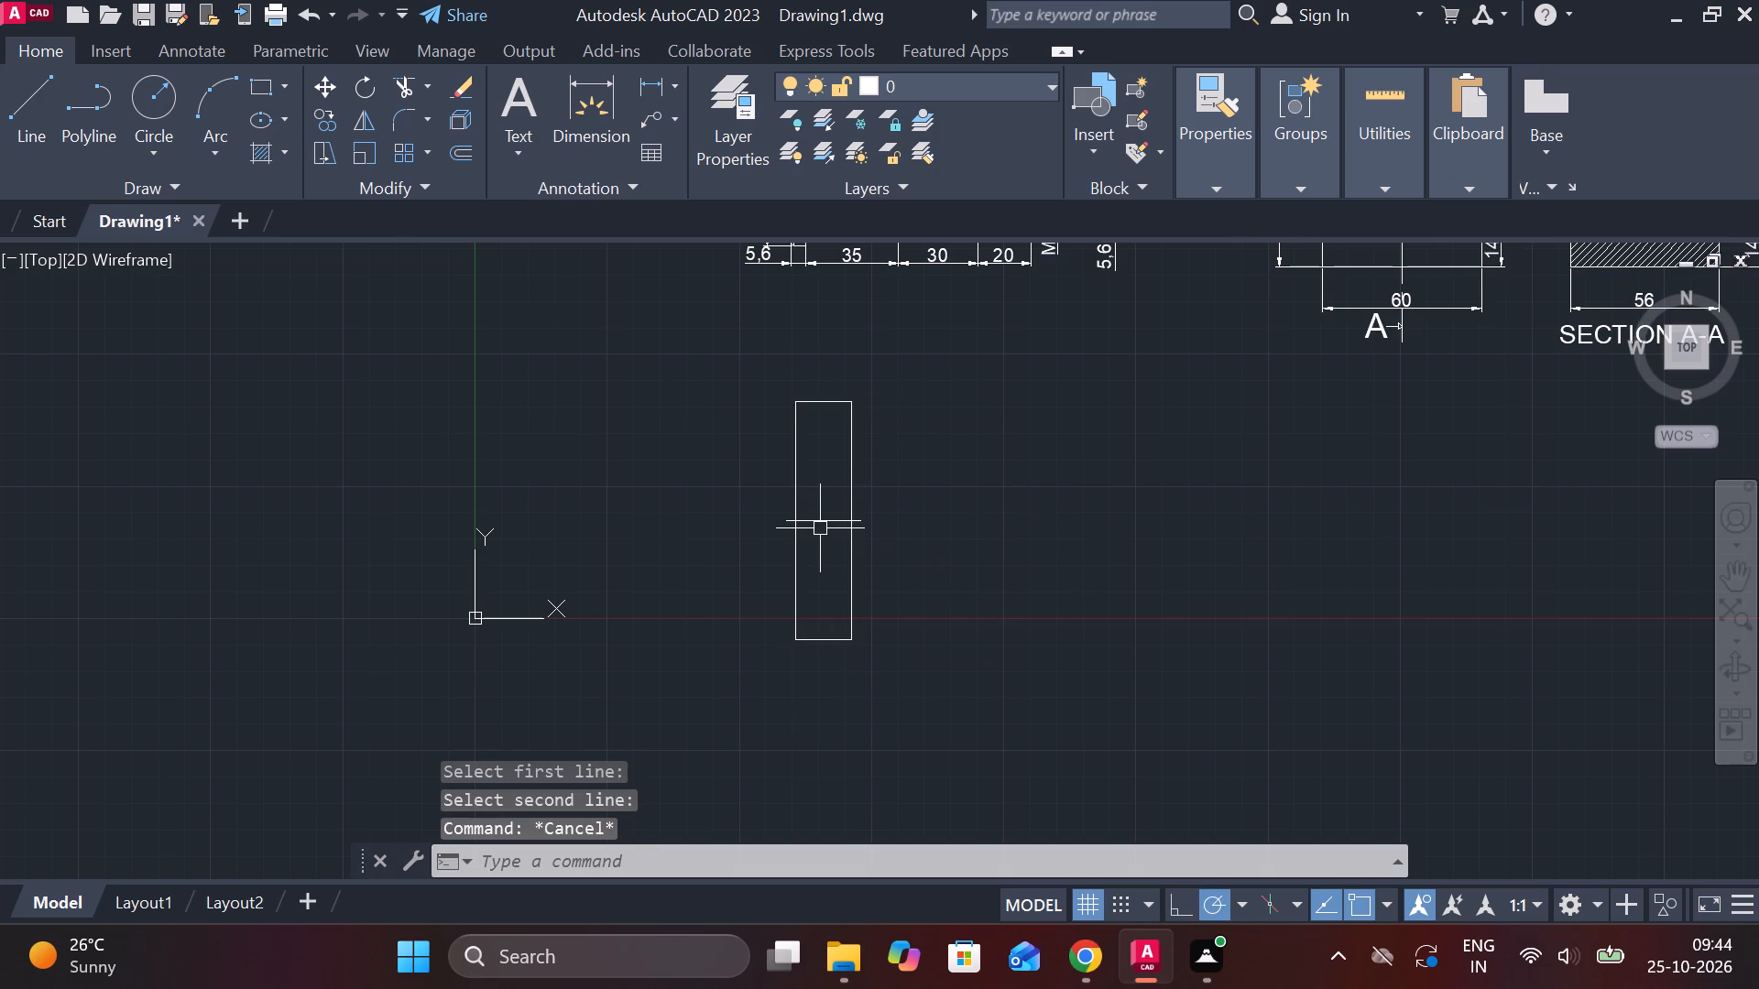
Stretch both ends of the centerline outward past the rectangle's sides, reaching about 29 beyond the right edge.
click(819, 525)
click(857, 523)
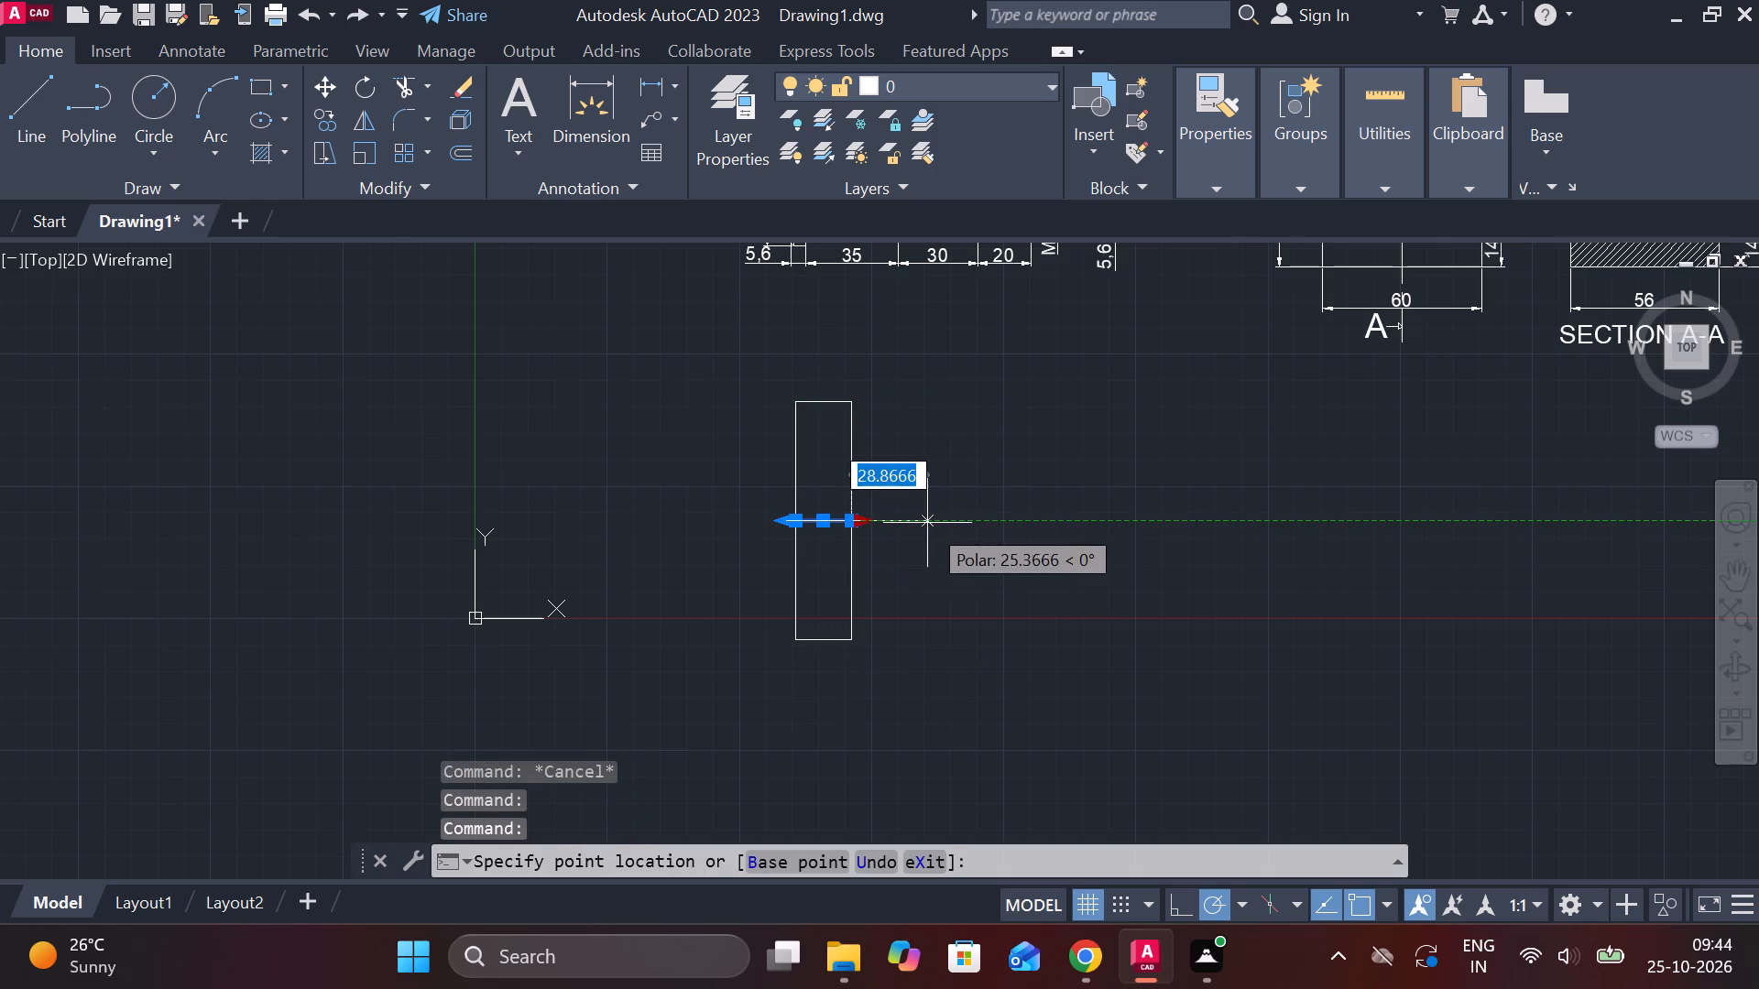
click(927, 523)
key(Escape)
click(816, 522)
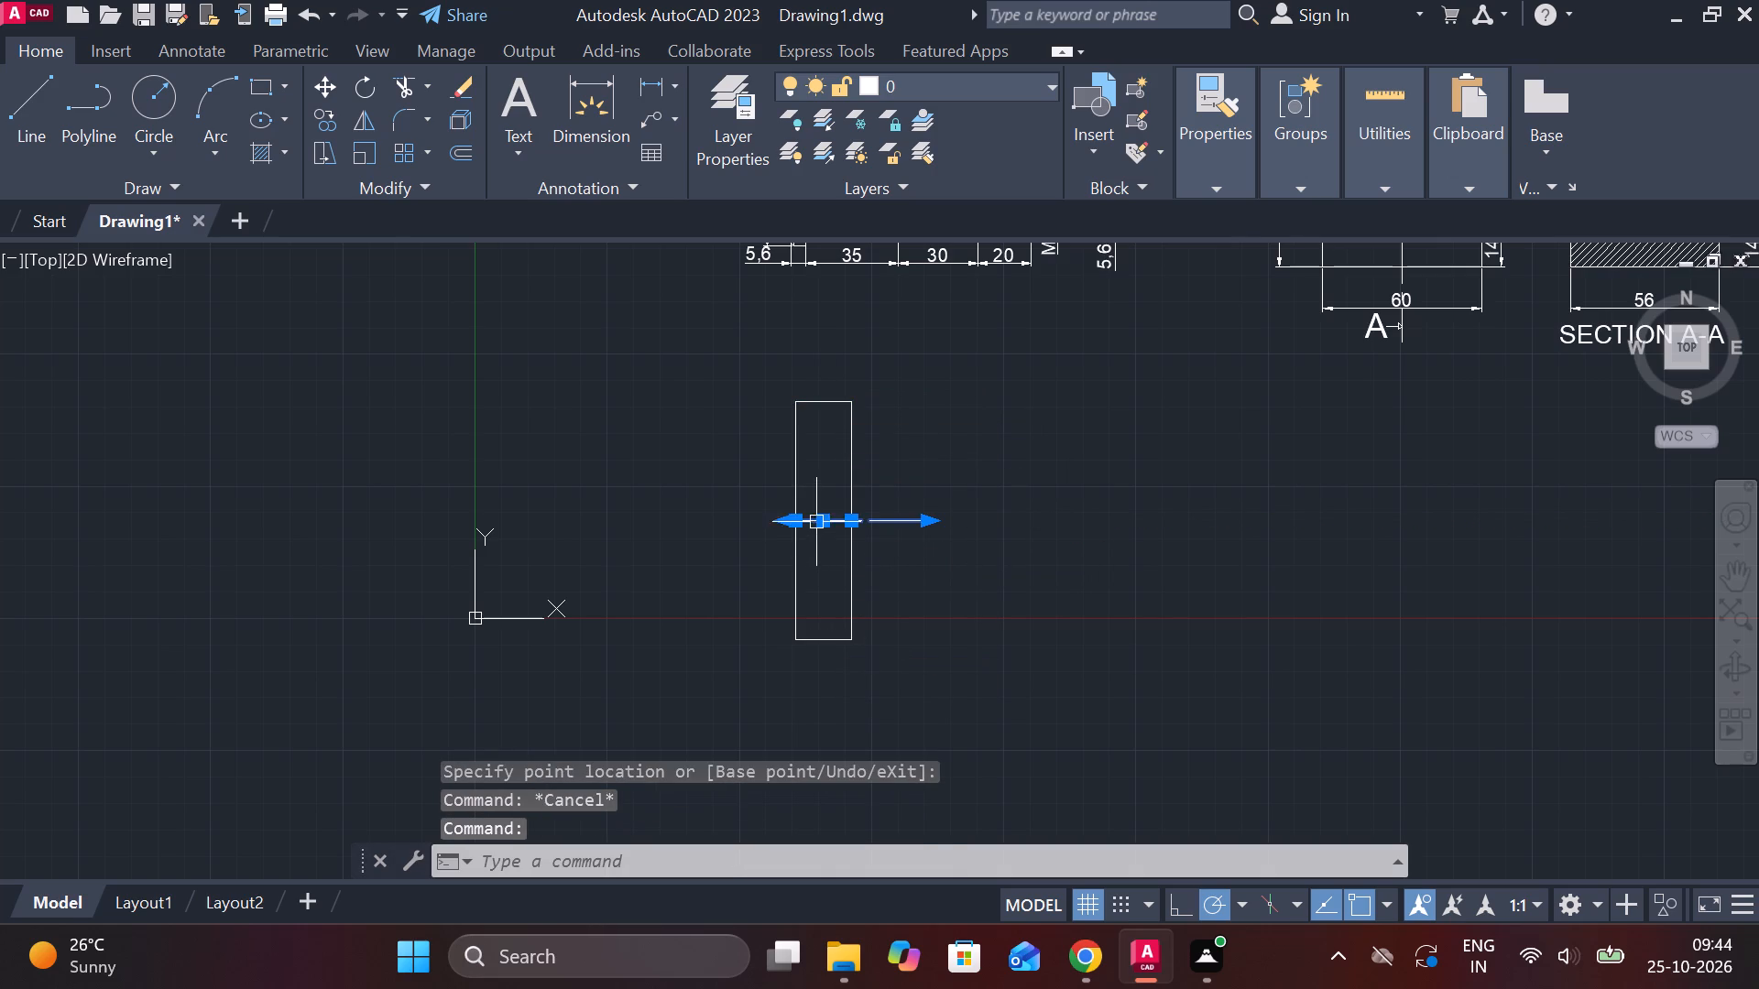
click(788, 521)
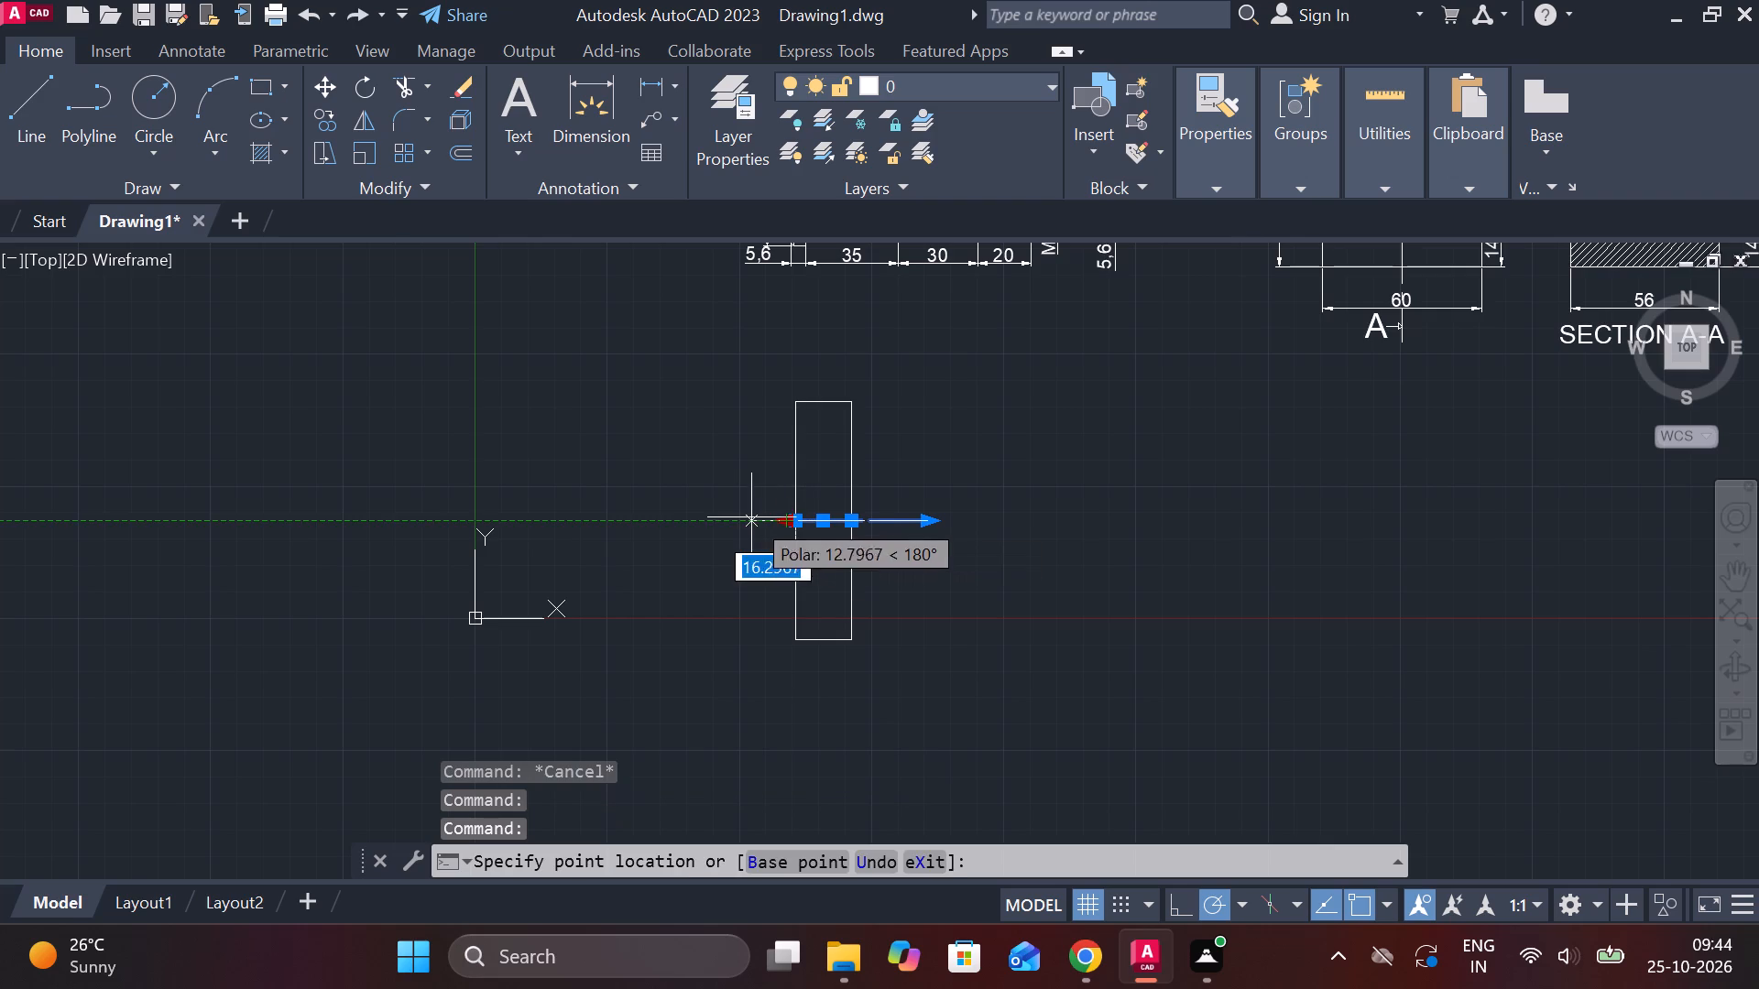
click(737, 517)
key(Escape)
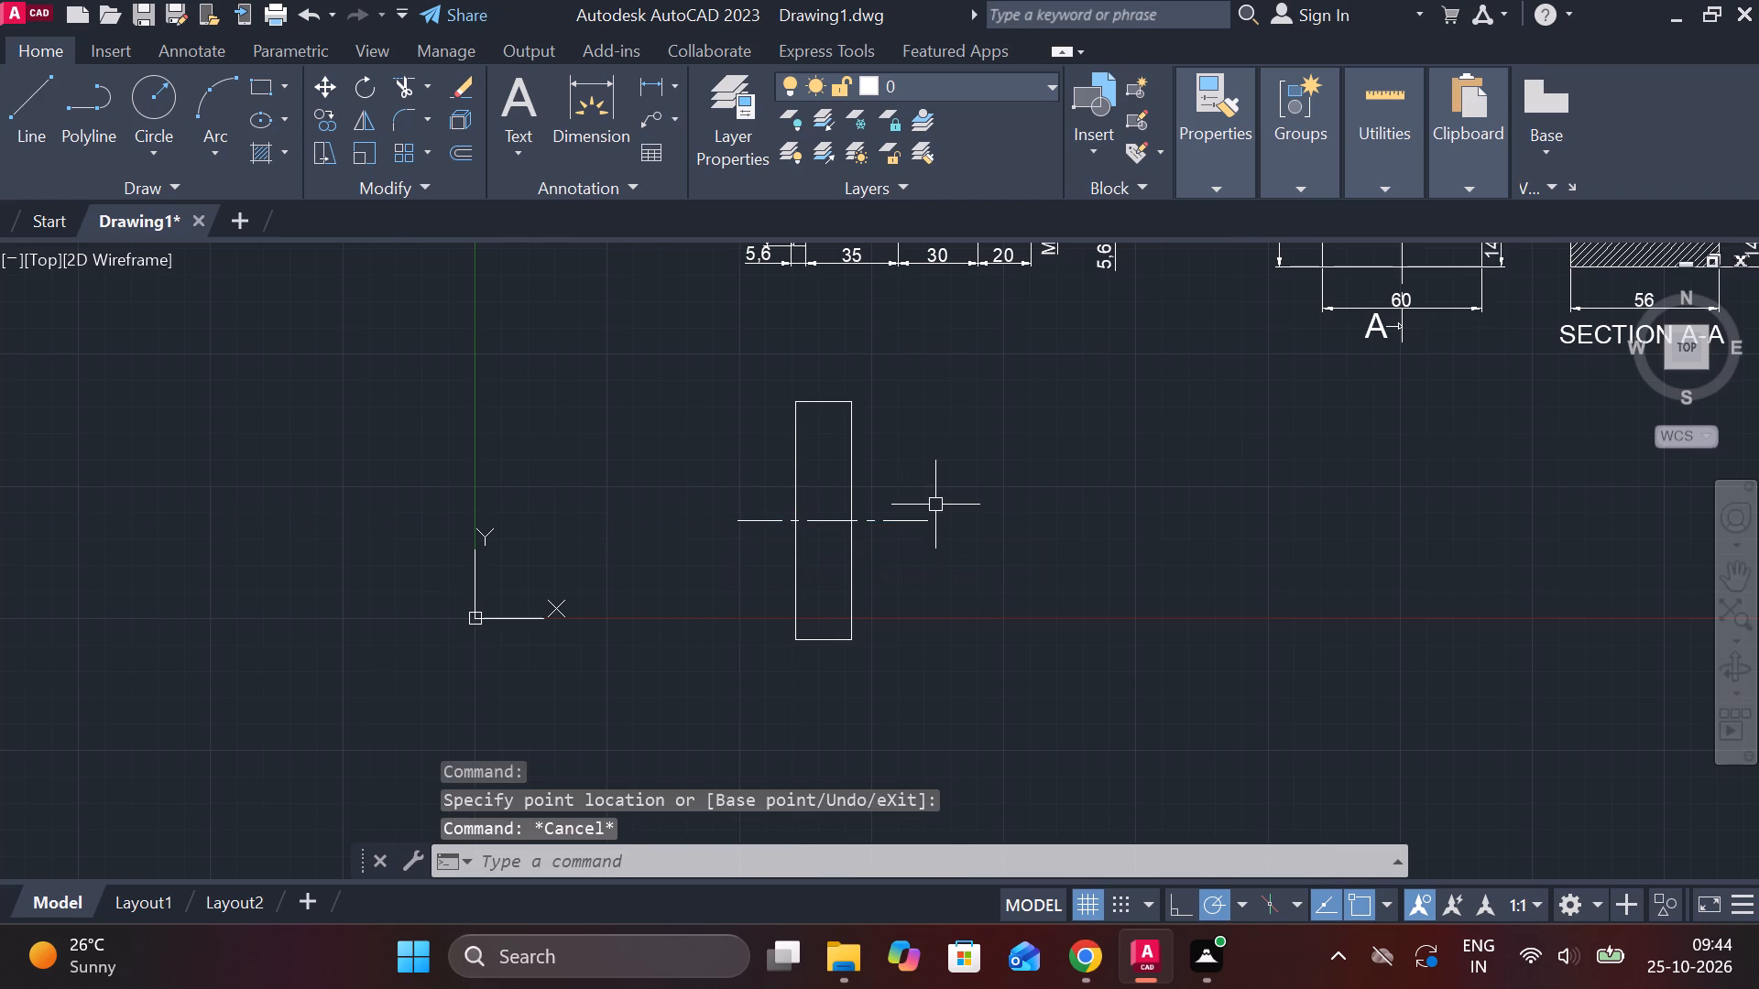
Draw a horizontal line across the rectangle, 21 above the centerline, from the right edge to the left edge.
key(l)
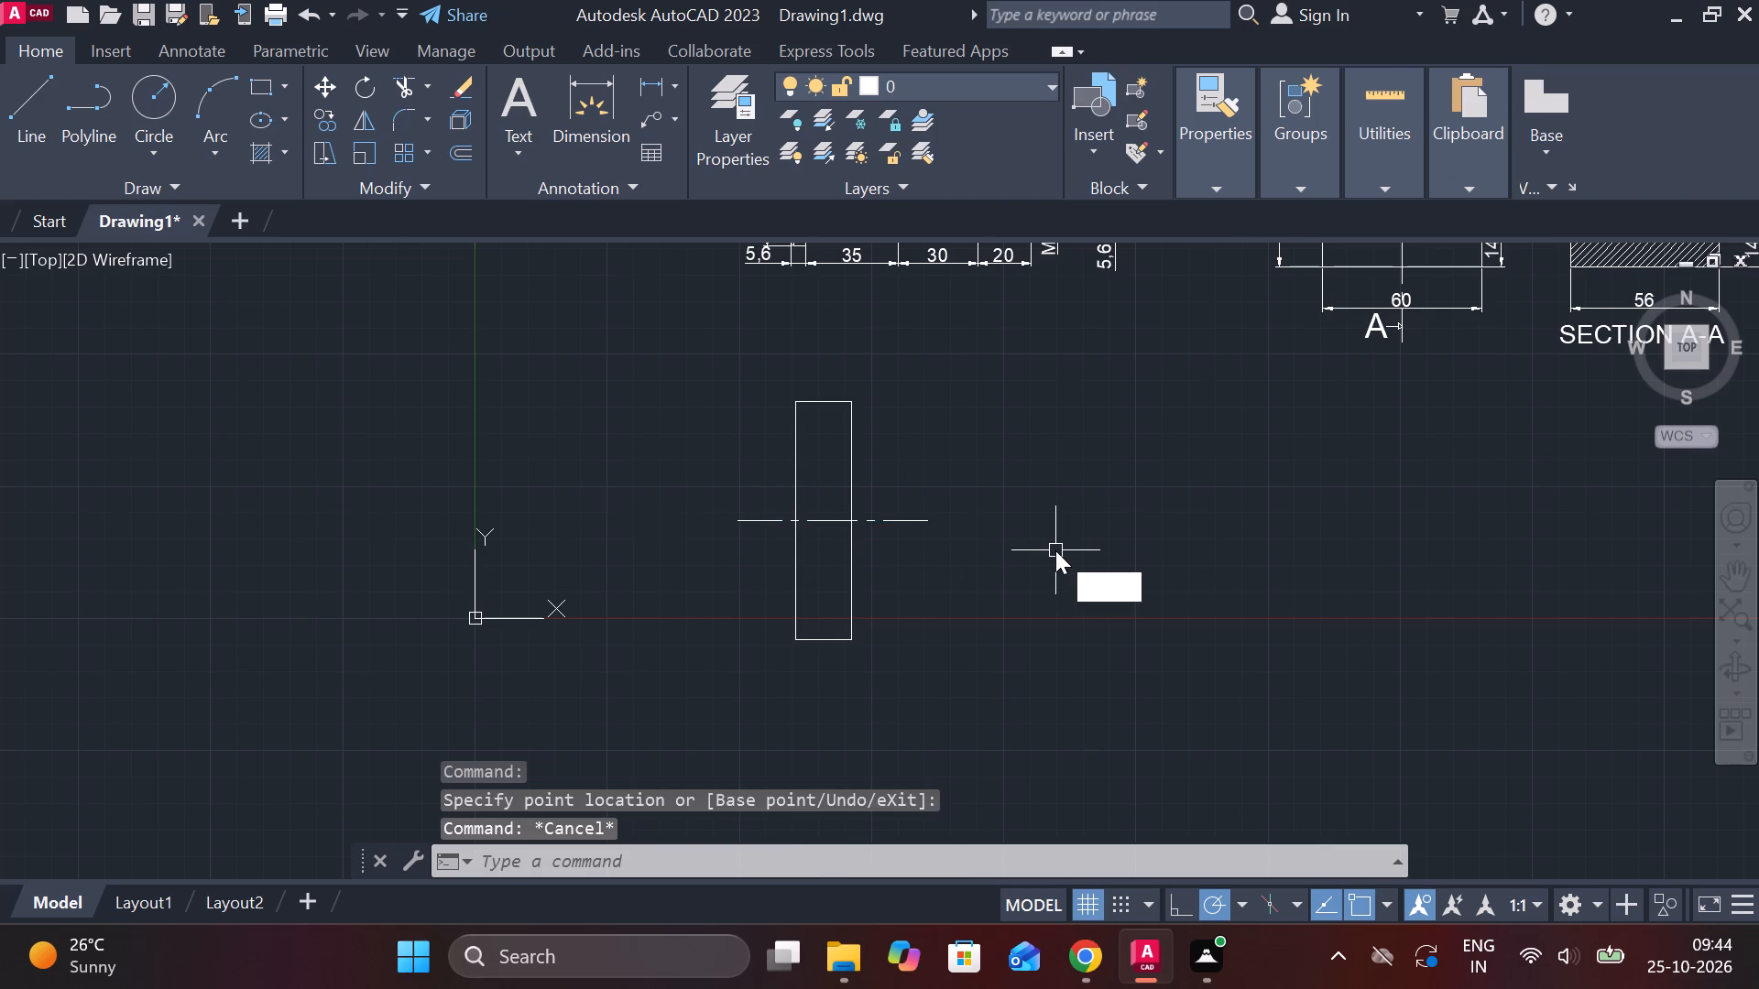
key(Return)
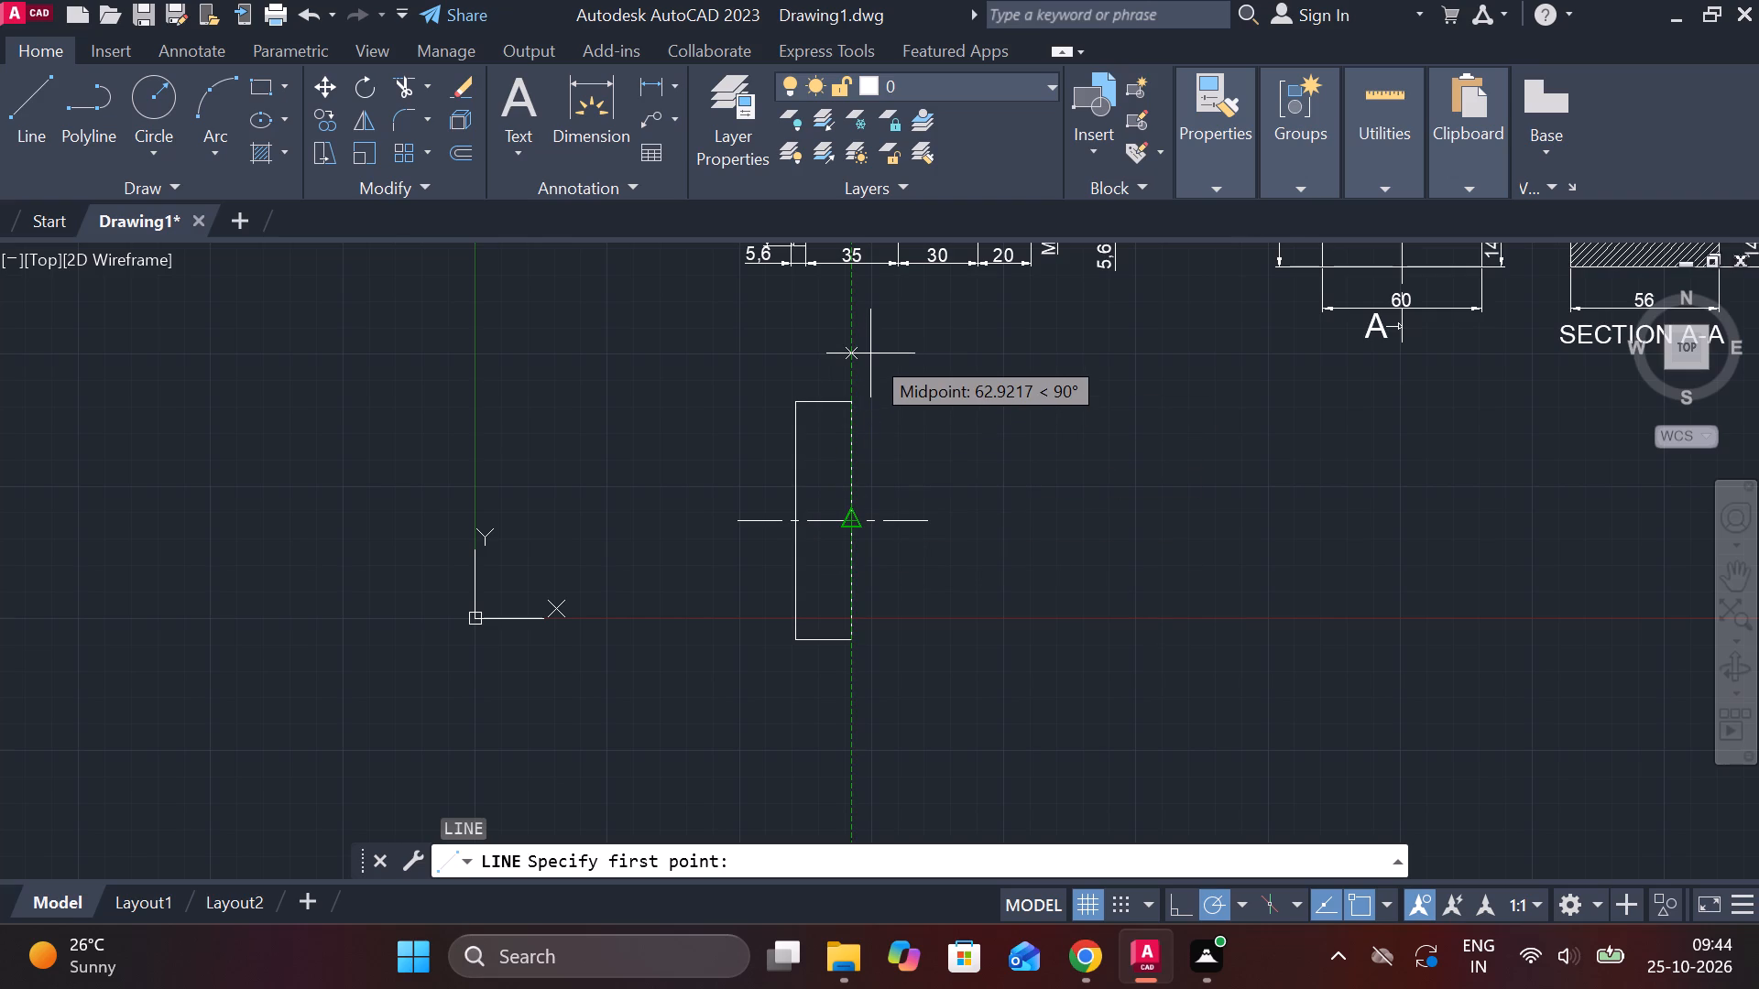
text(21)
key(Return)
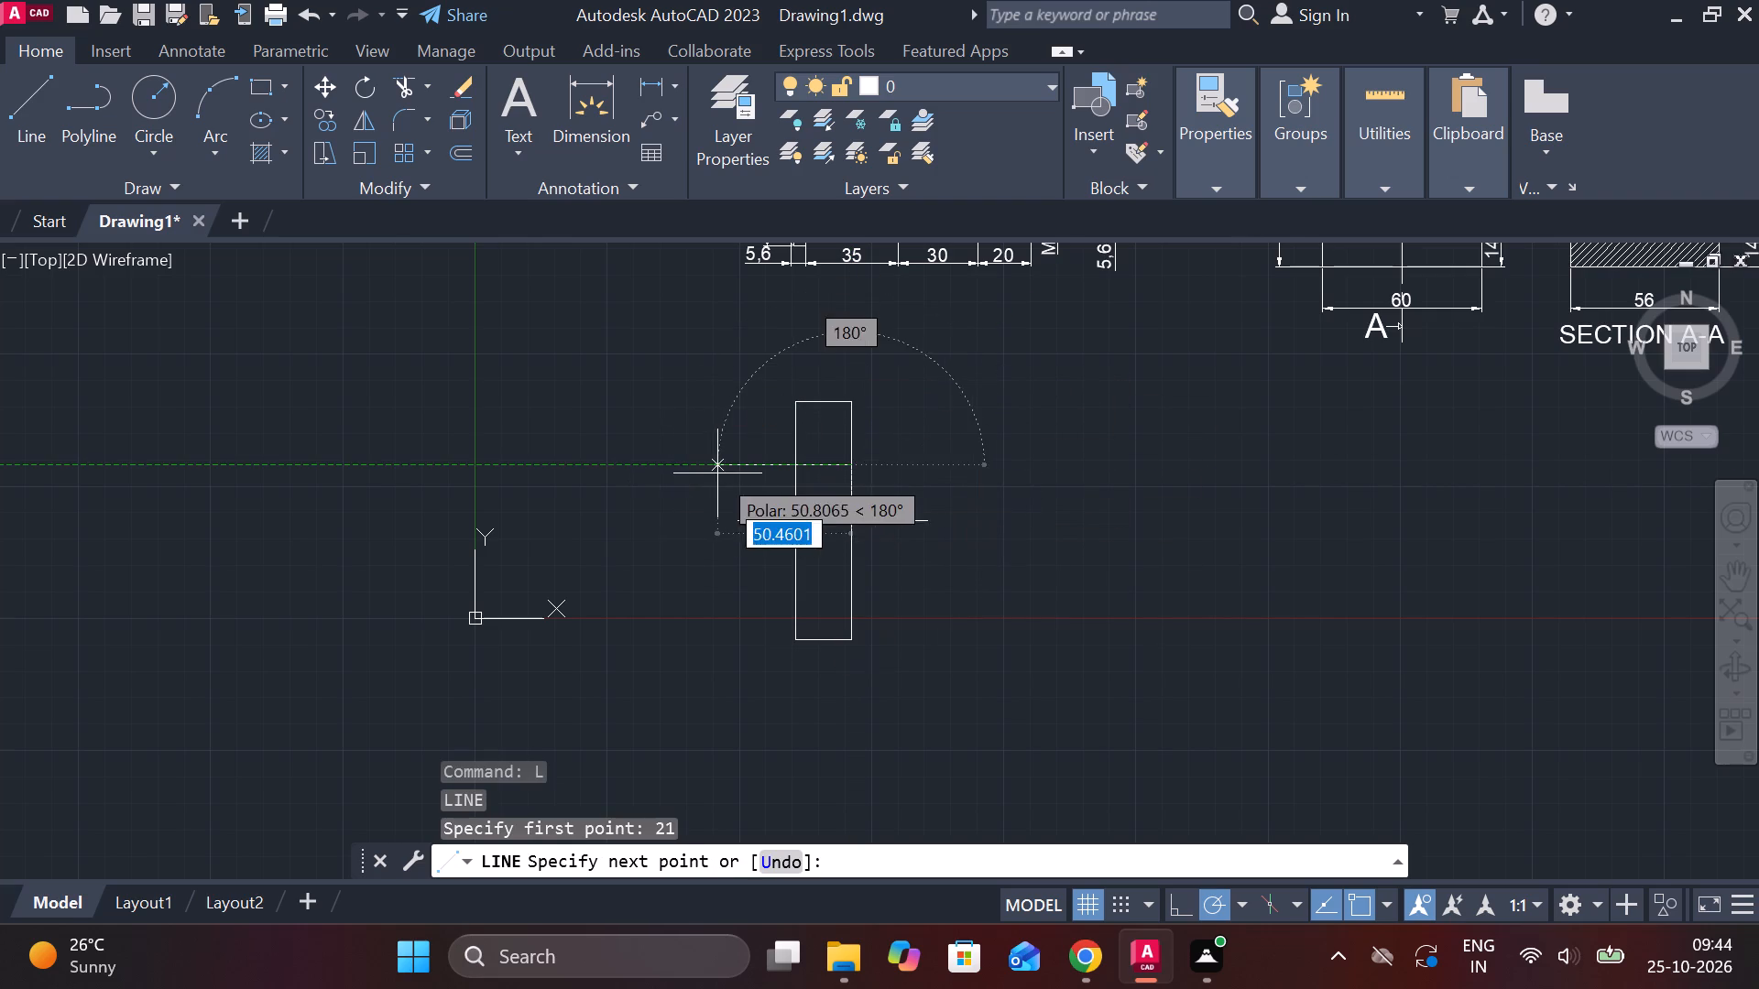
scroll(779, 461, up, 2)
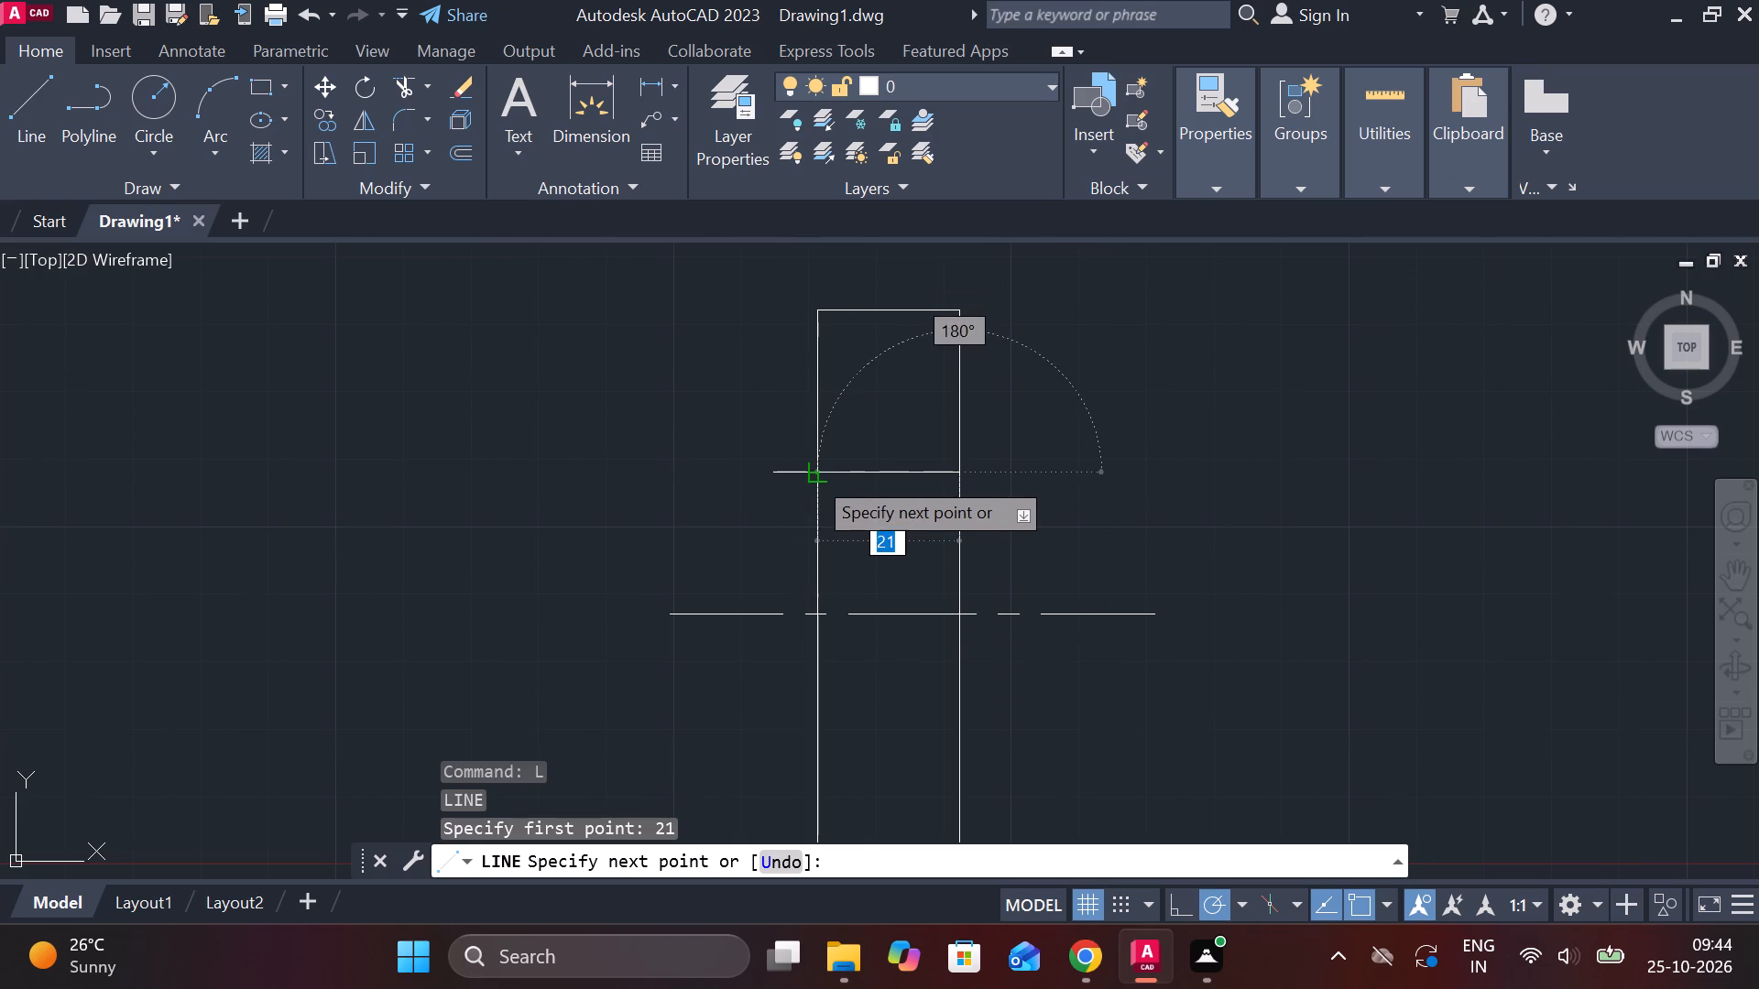
click(813, 475)
key(Escape)
Mirror the new horizontal line about the centerline, keeping the source line.
click(917, 473)
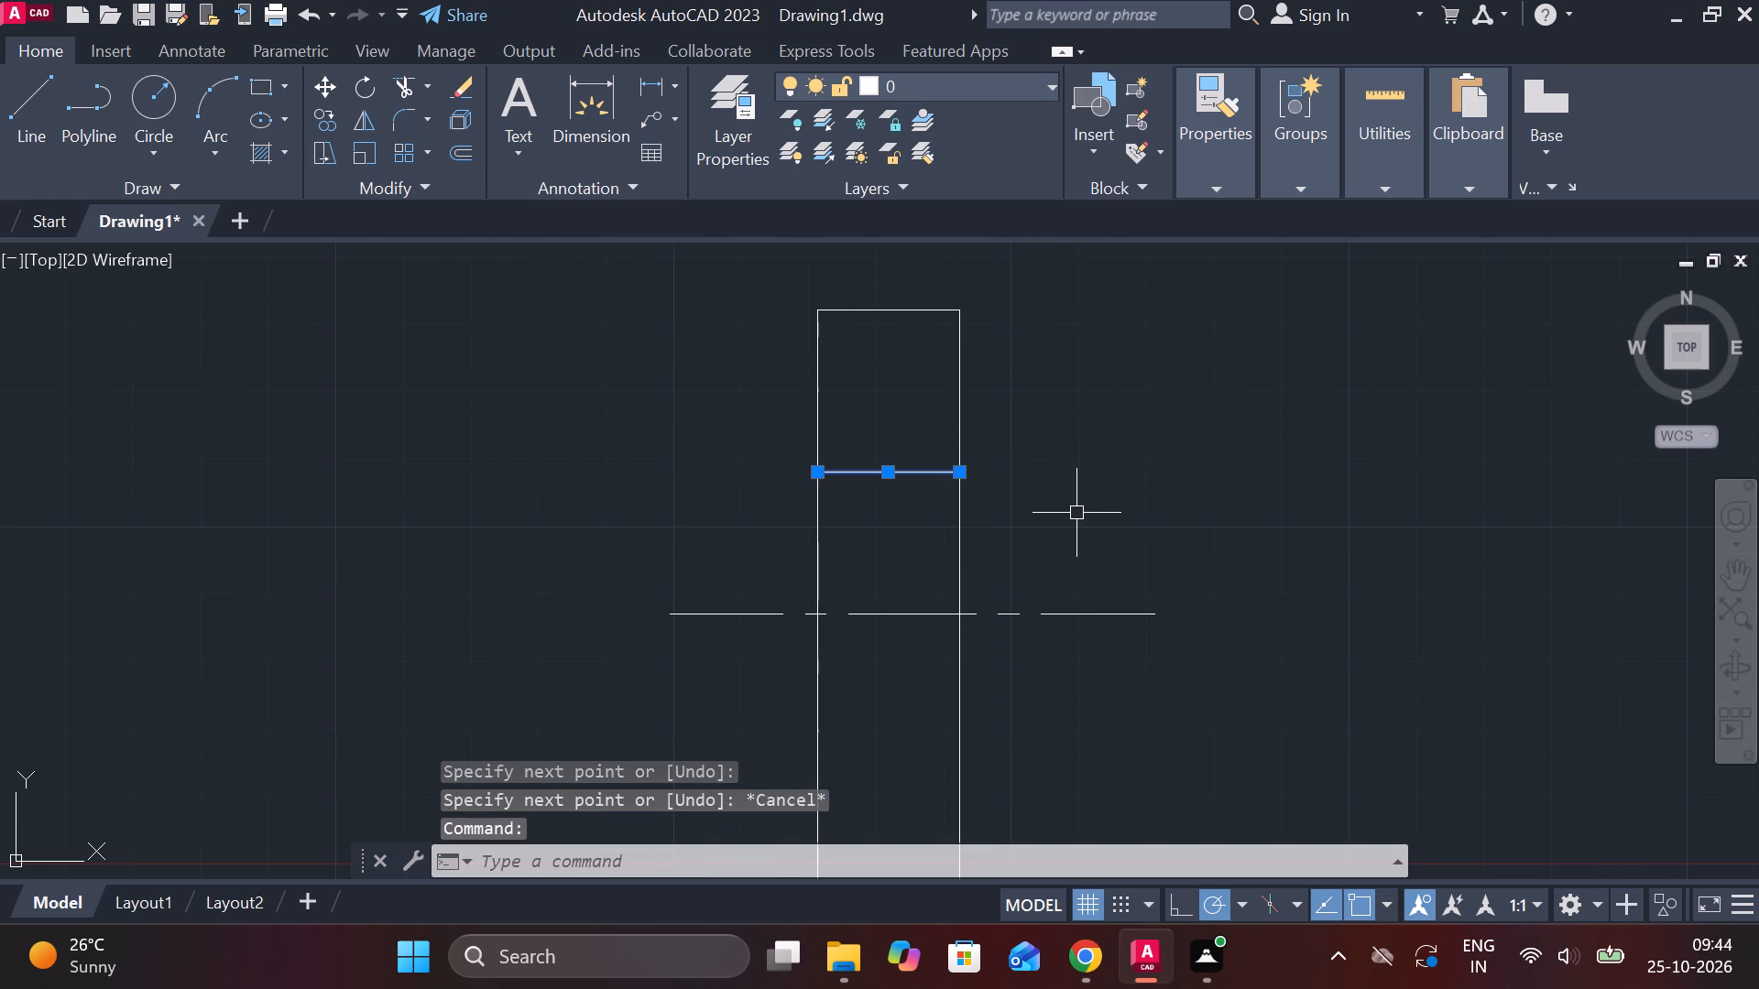
text(MI)
key(Return)
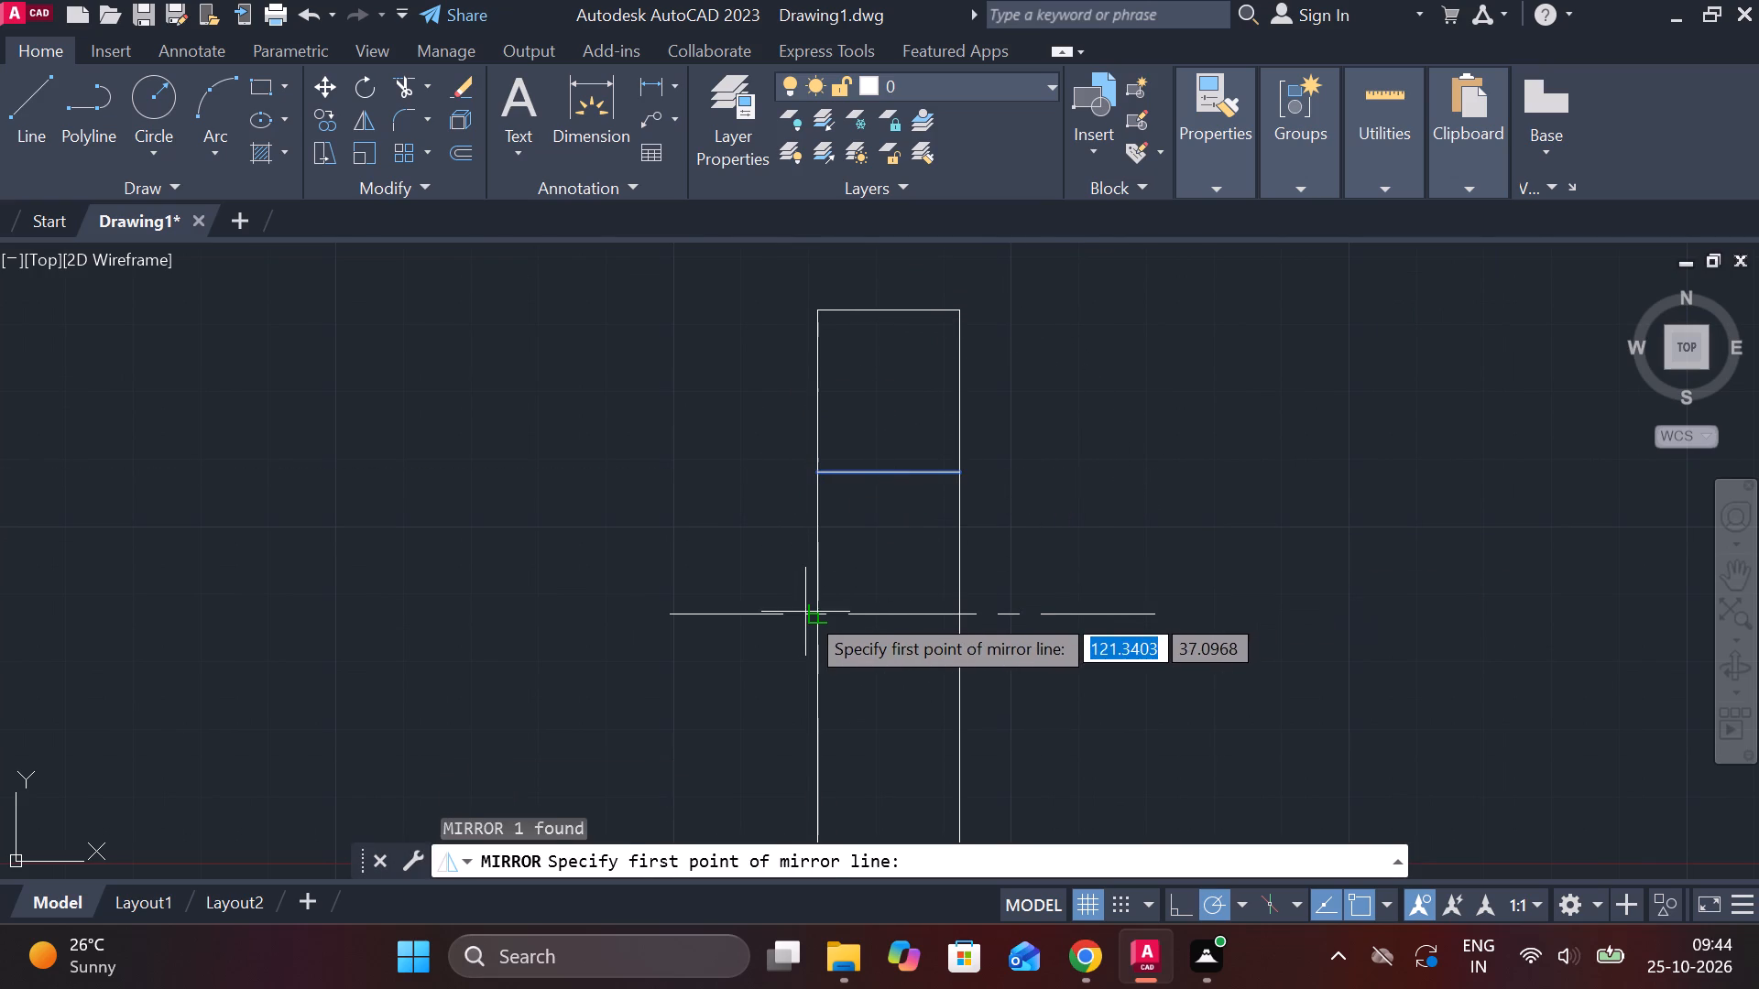
click(805, 612)
click(967, 620)
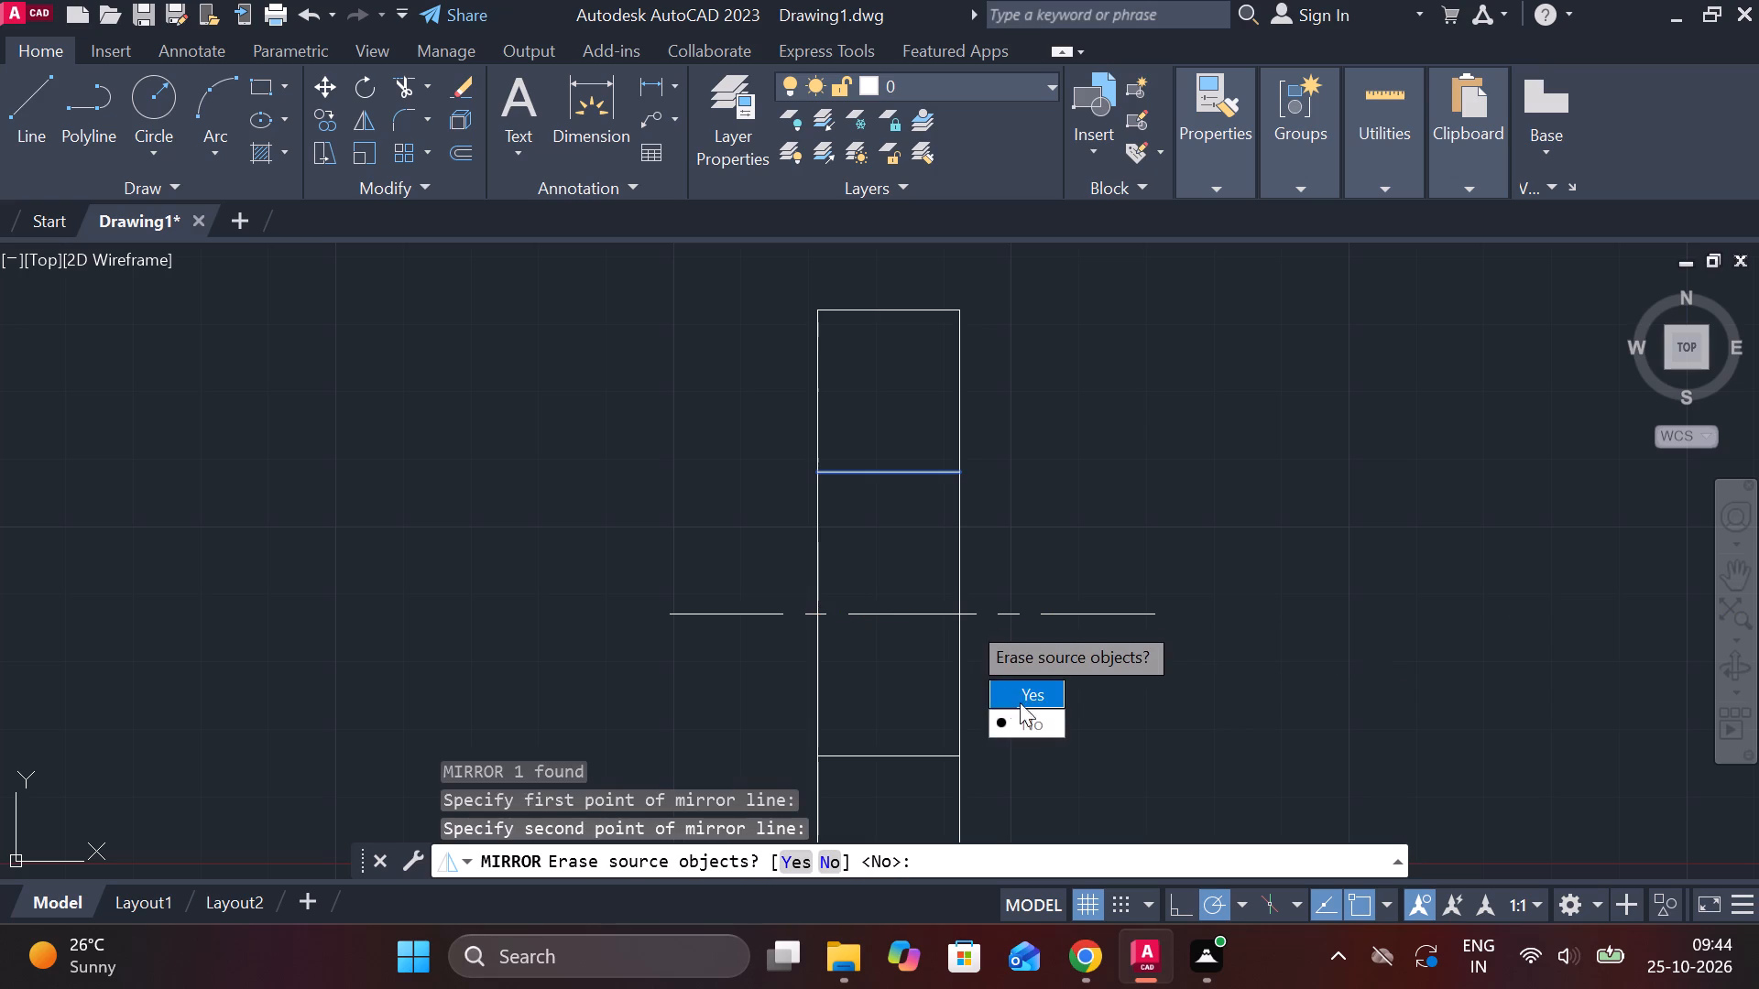
drag(1043, 718, 967, 620)
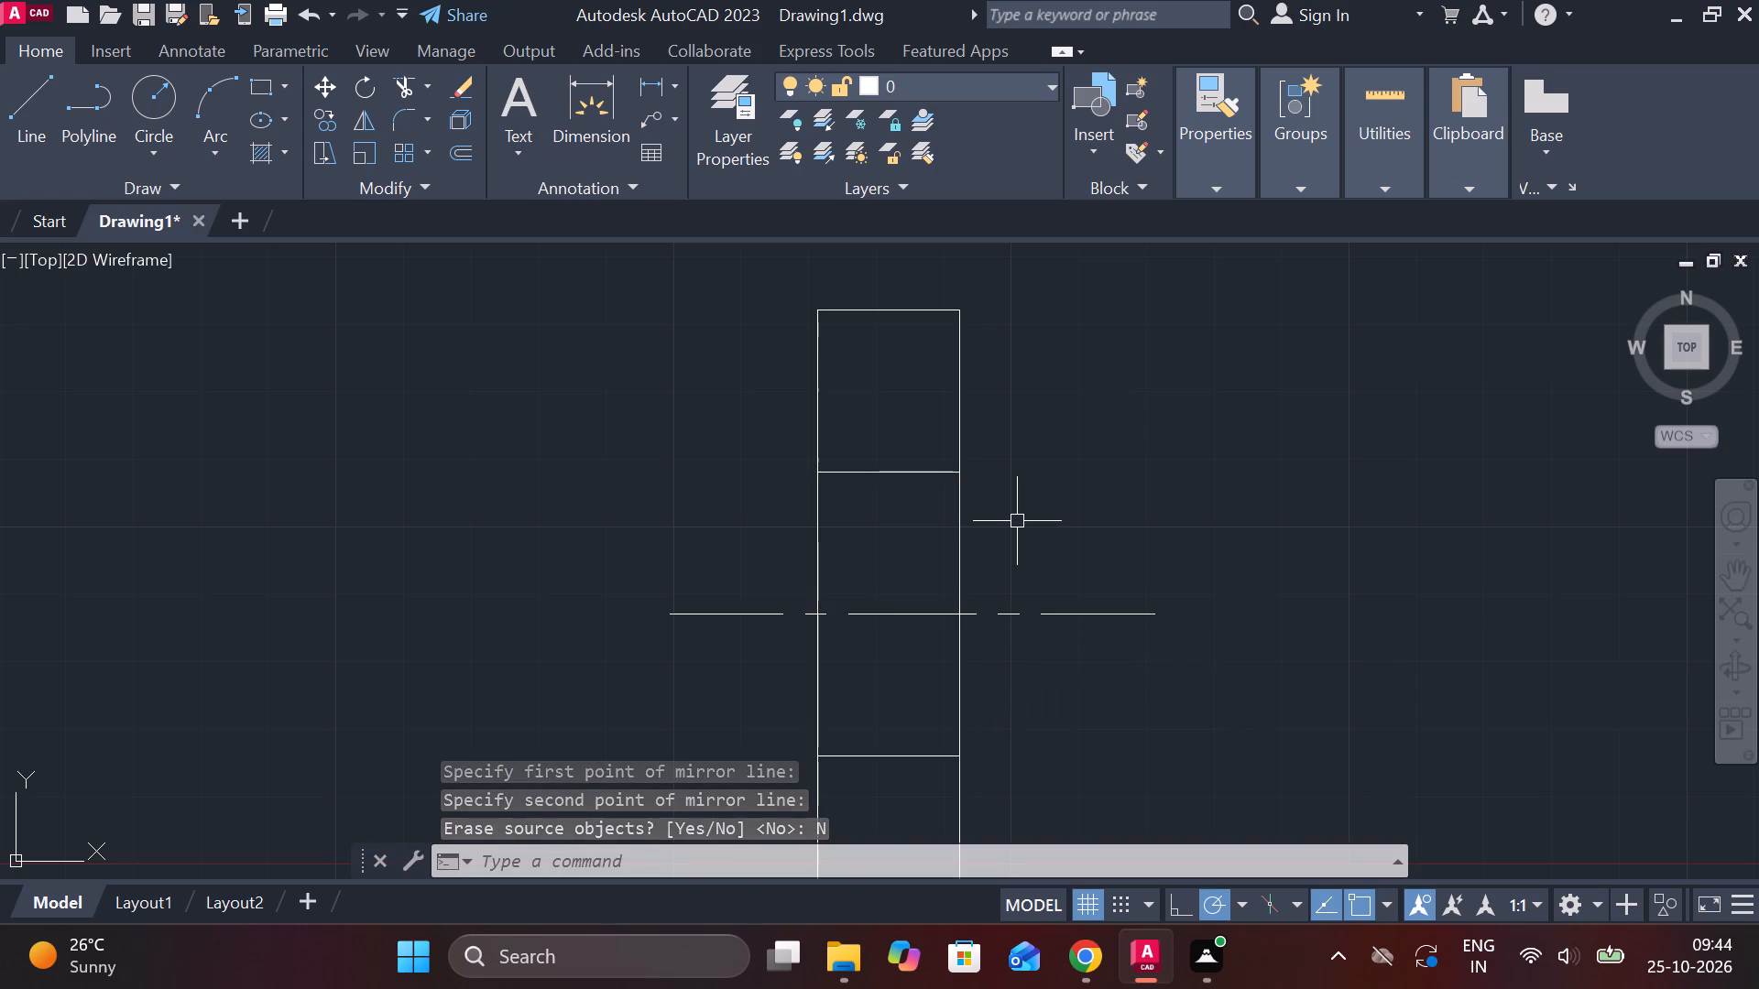
Offset the rectangle's bottom edge upward by 10.5.
middle_drag(1004, 685, 1026, 548)
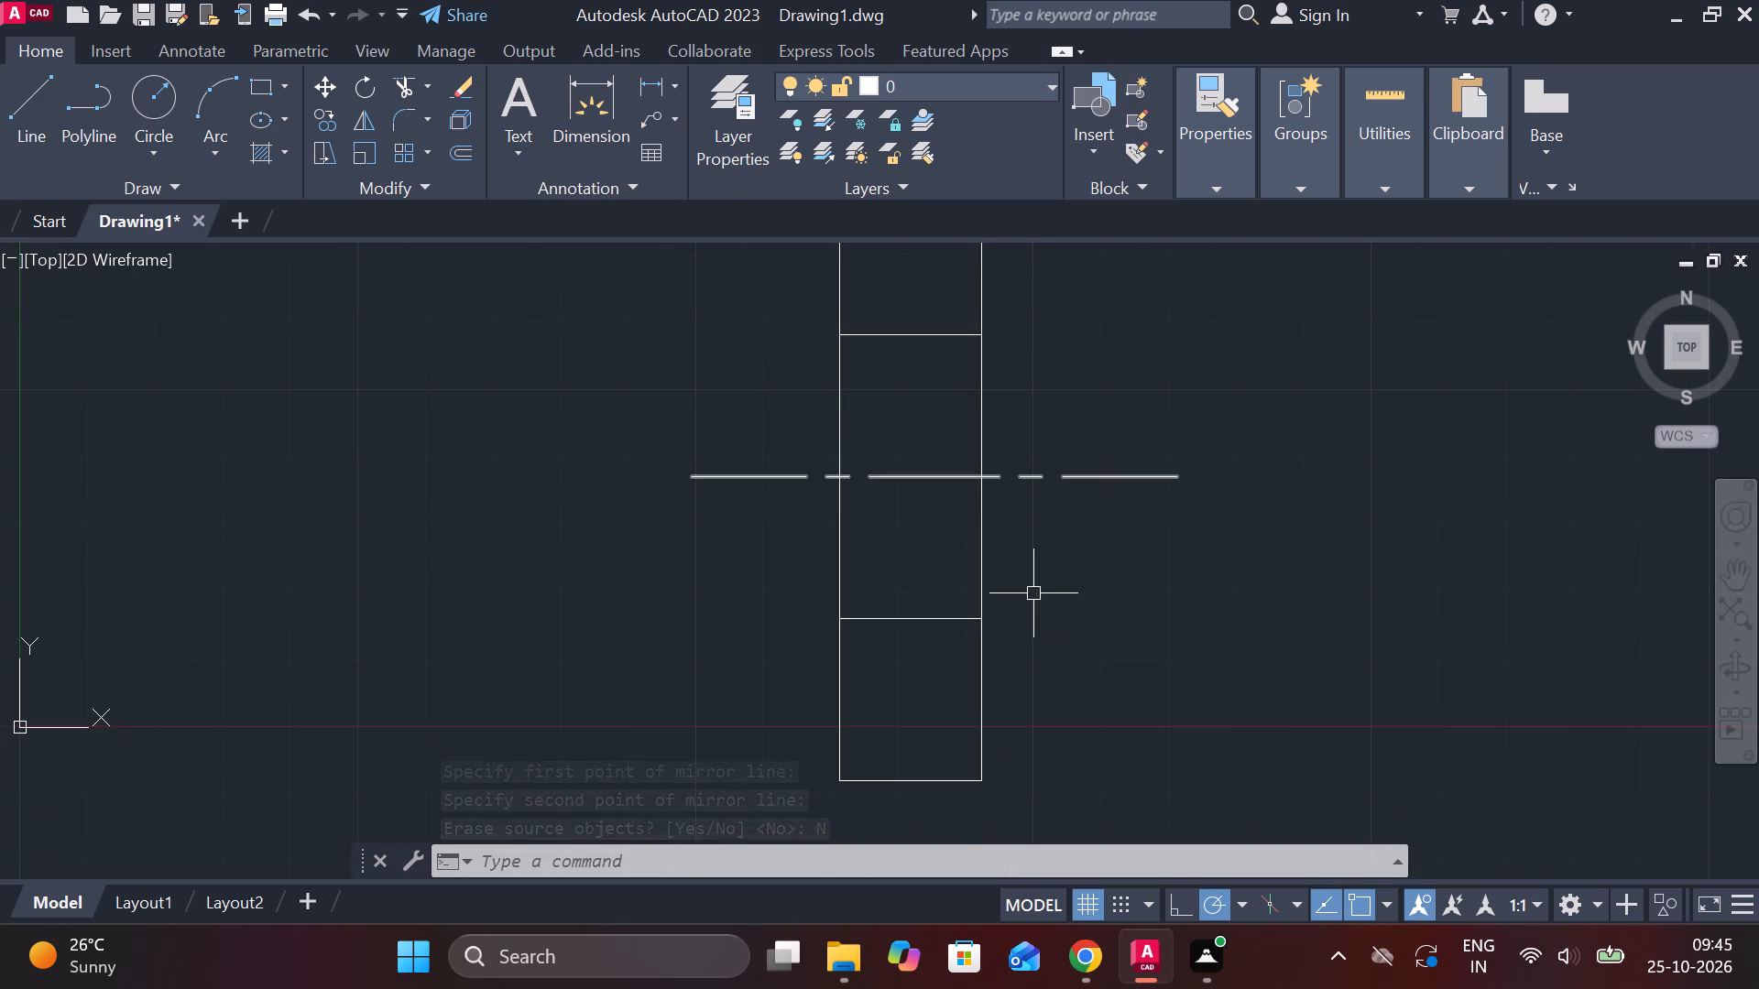
click(931, 779)
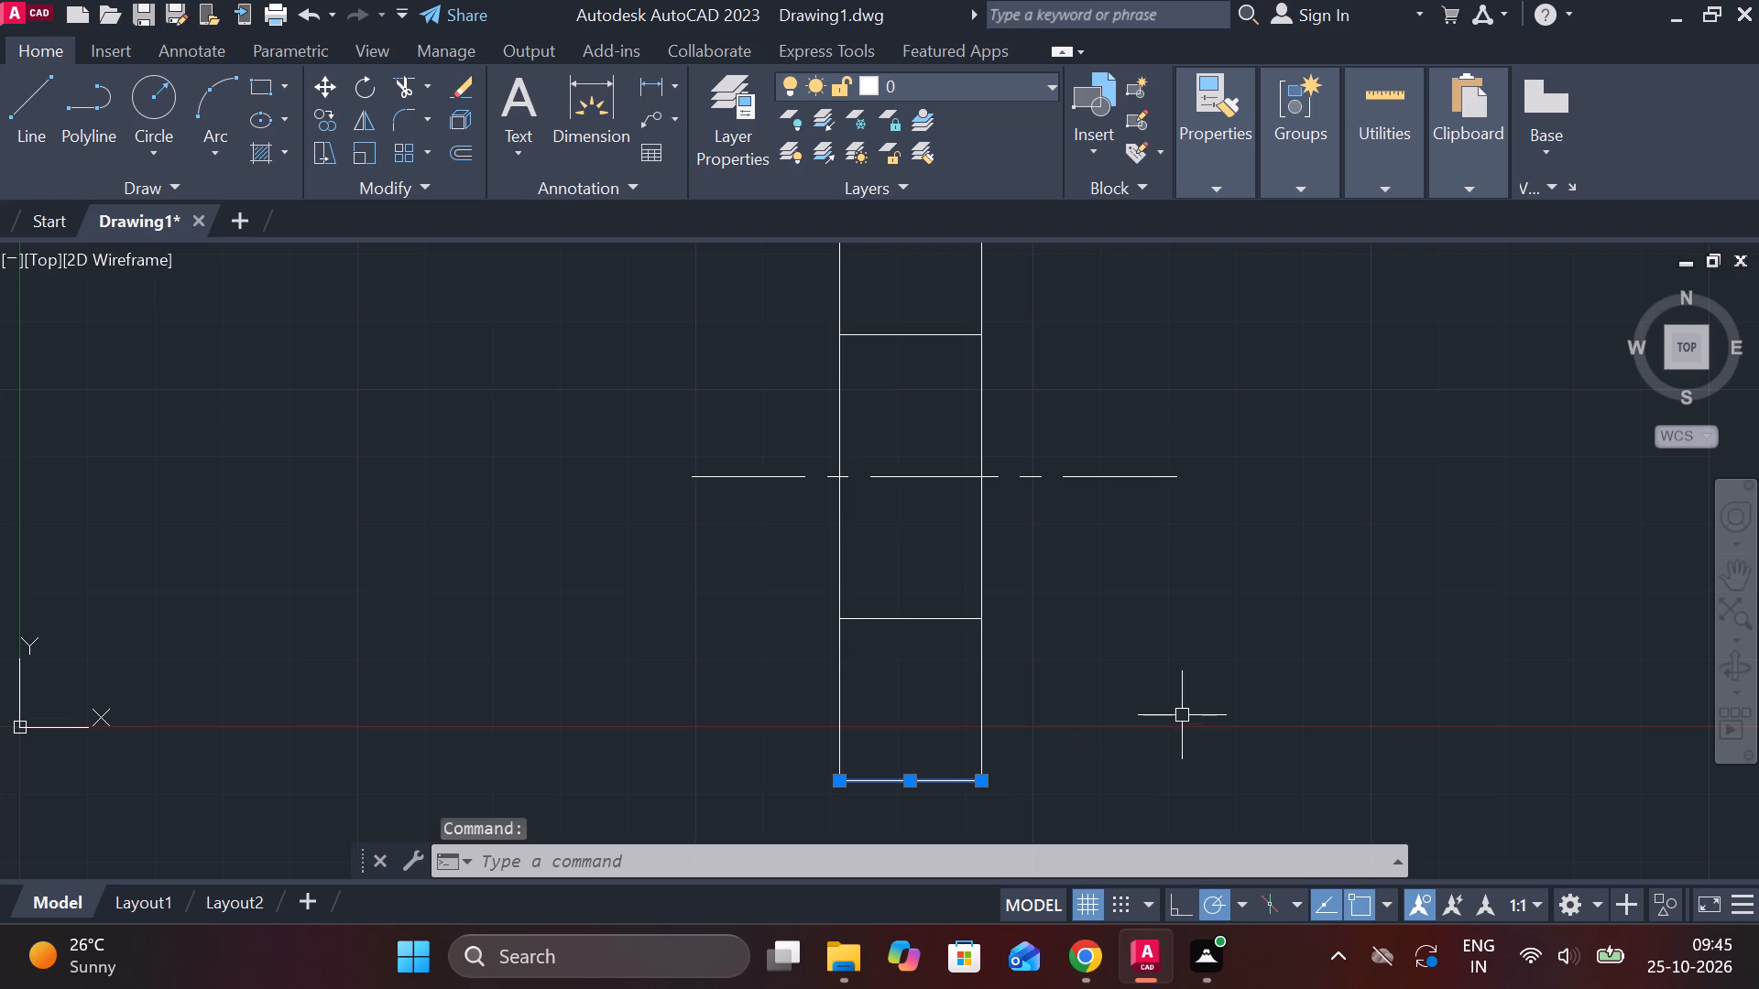
key(o)
key(Return)
key(Return)
text(10.)
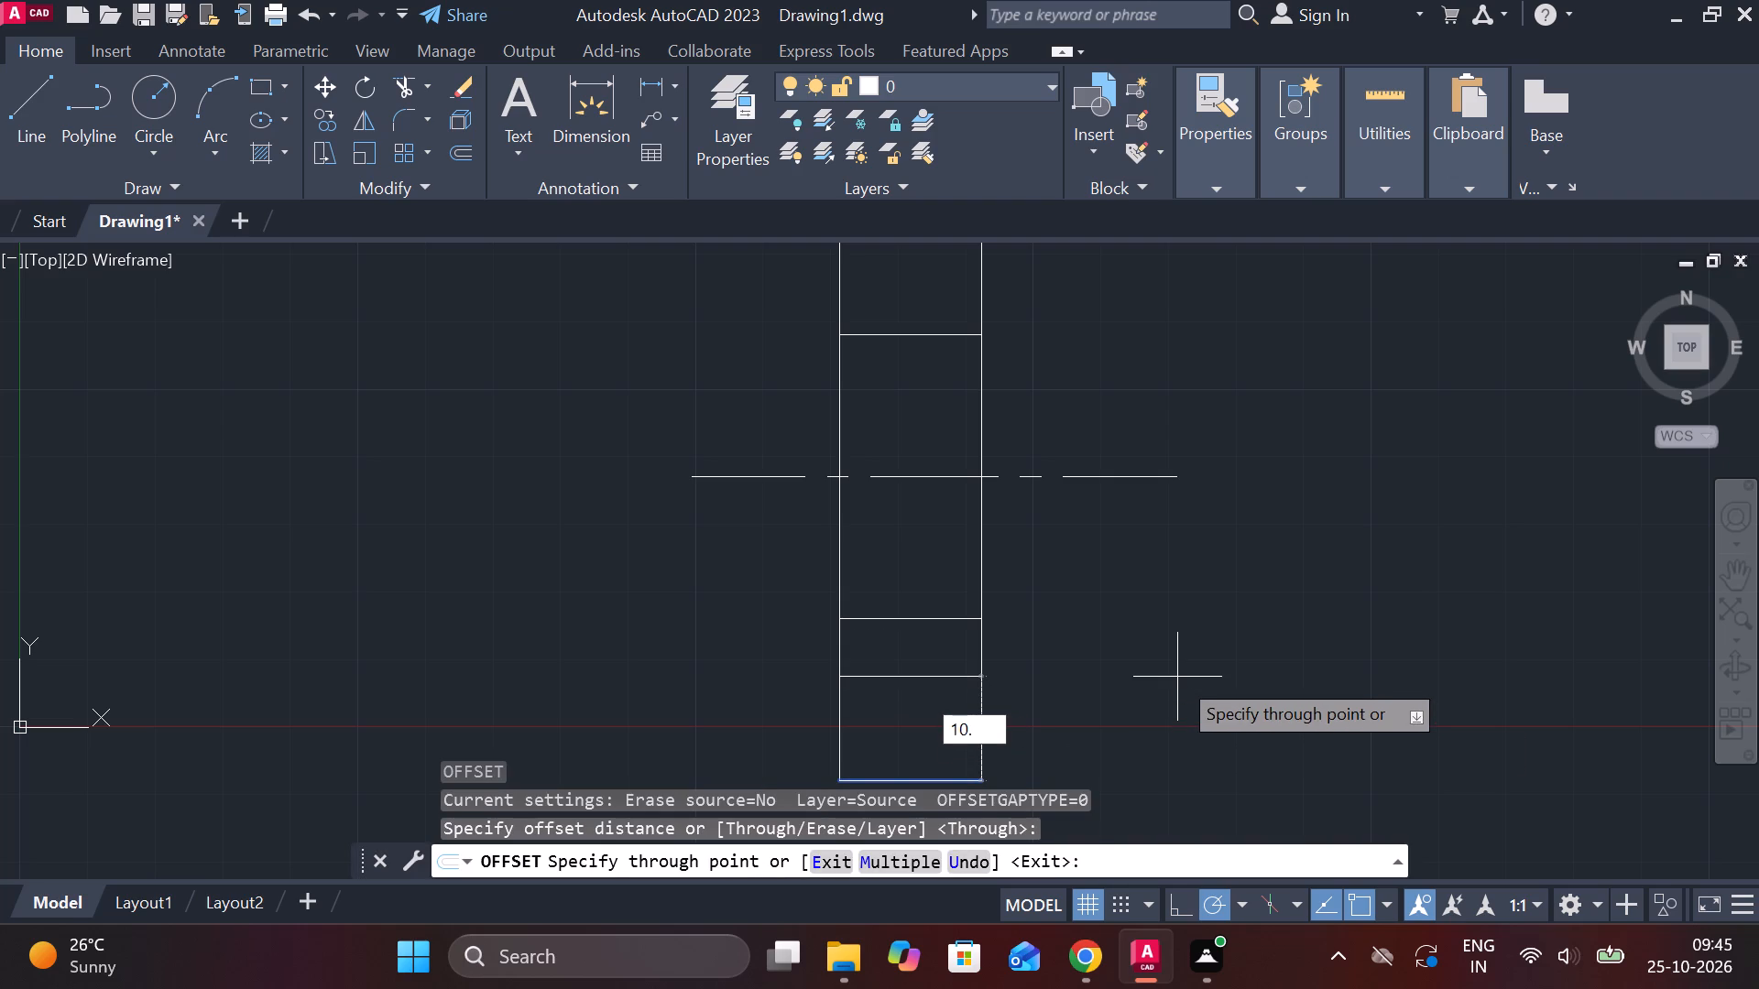
key(5)
key(Return)
middle_drag(1137, 696, 1124, 606)
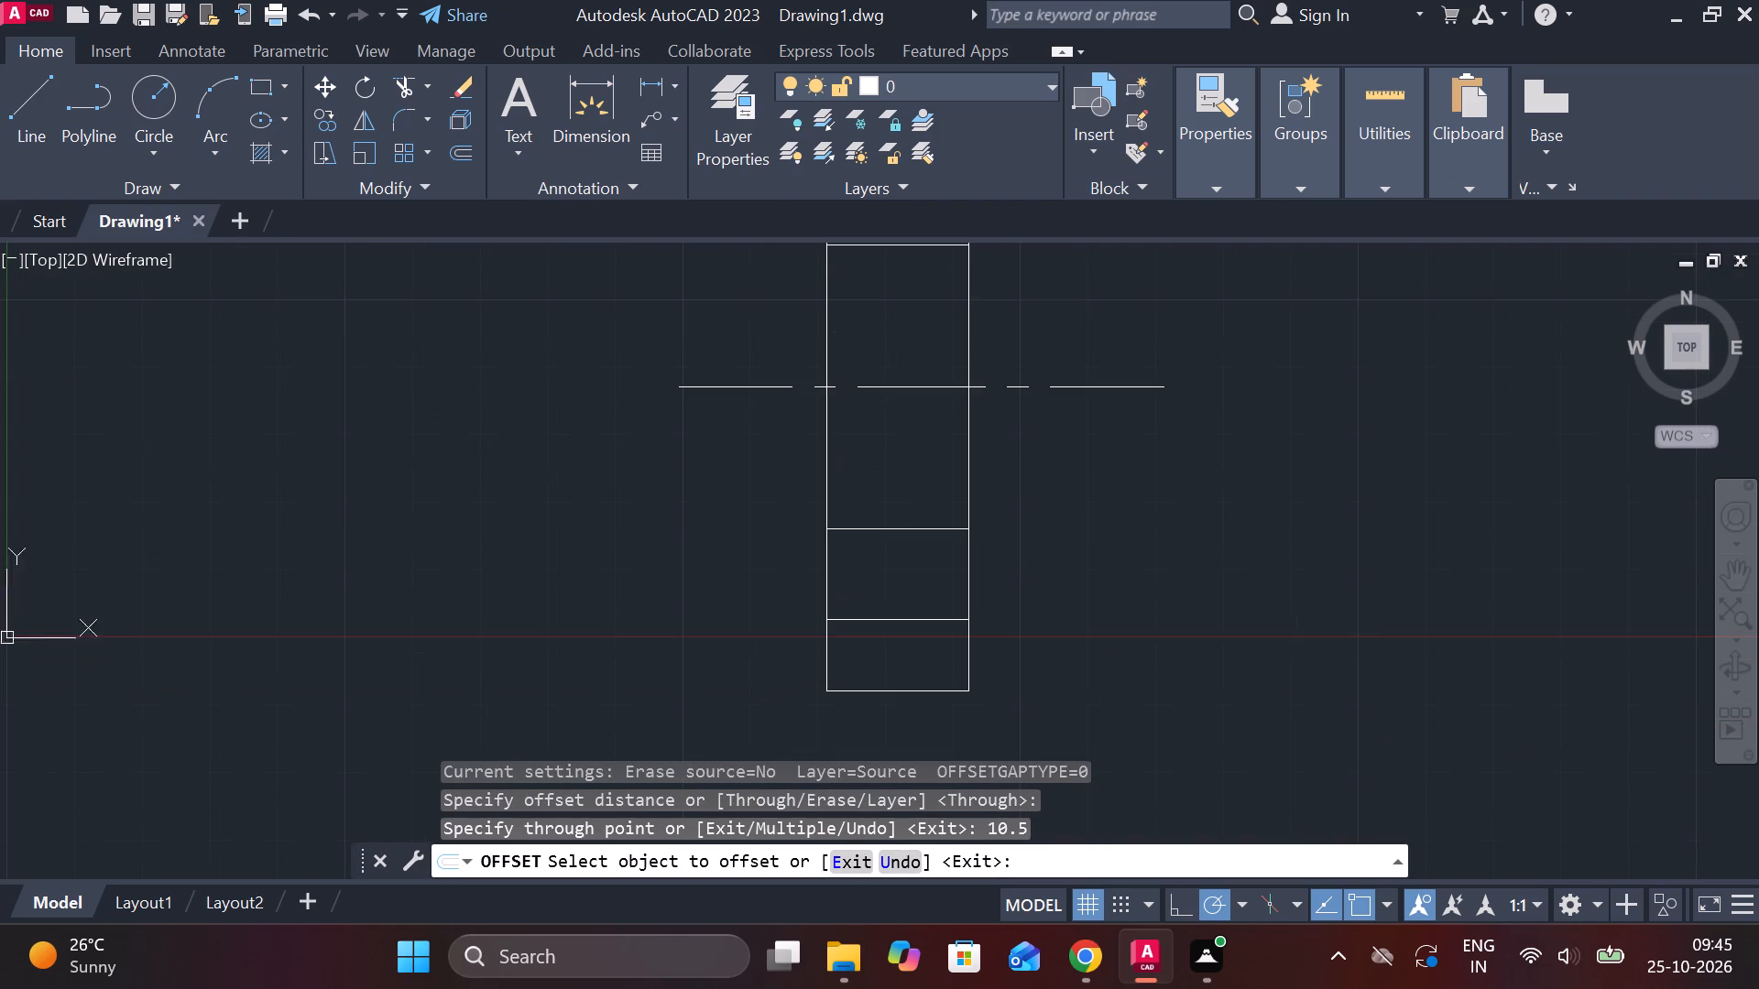
scroll(1090, 624, down, 1)
key(Escape)
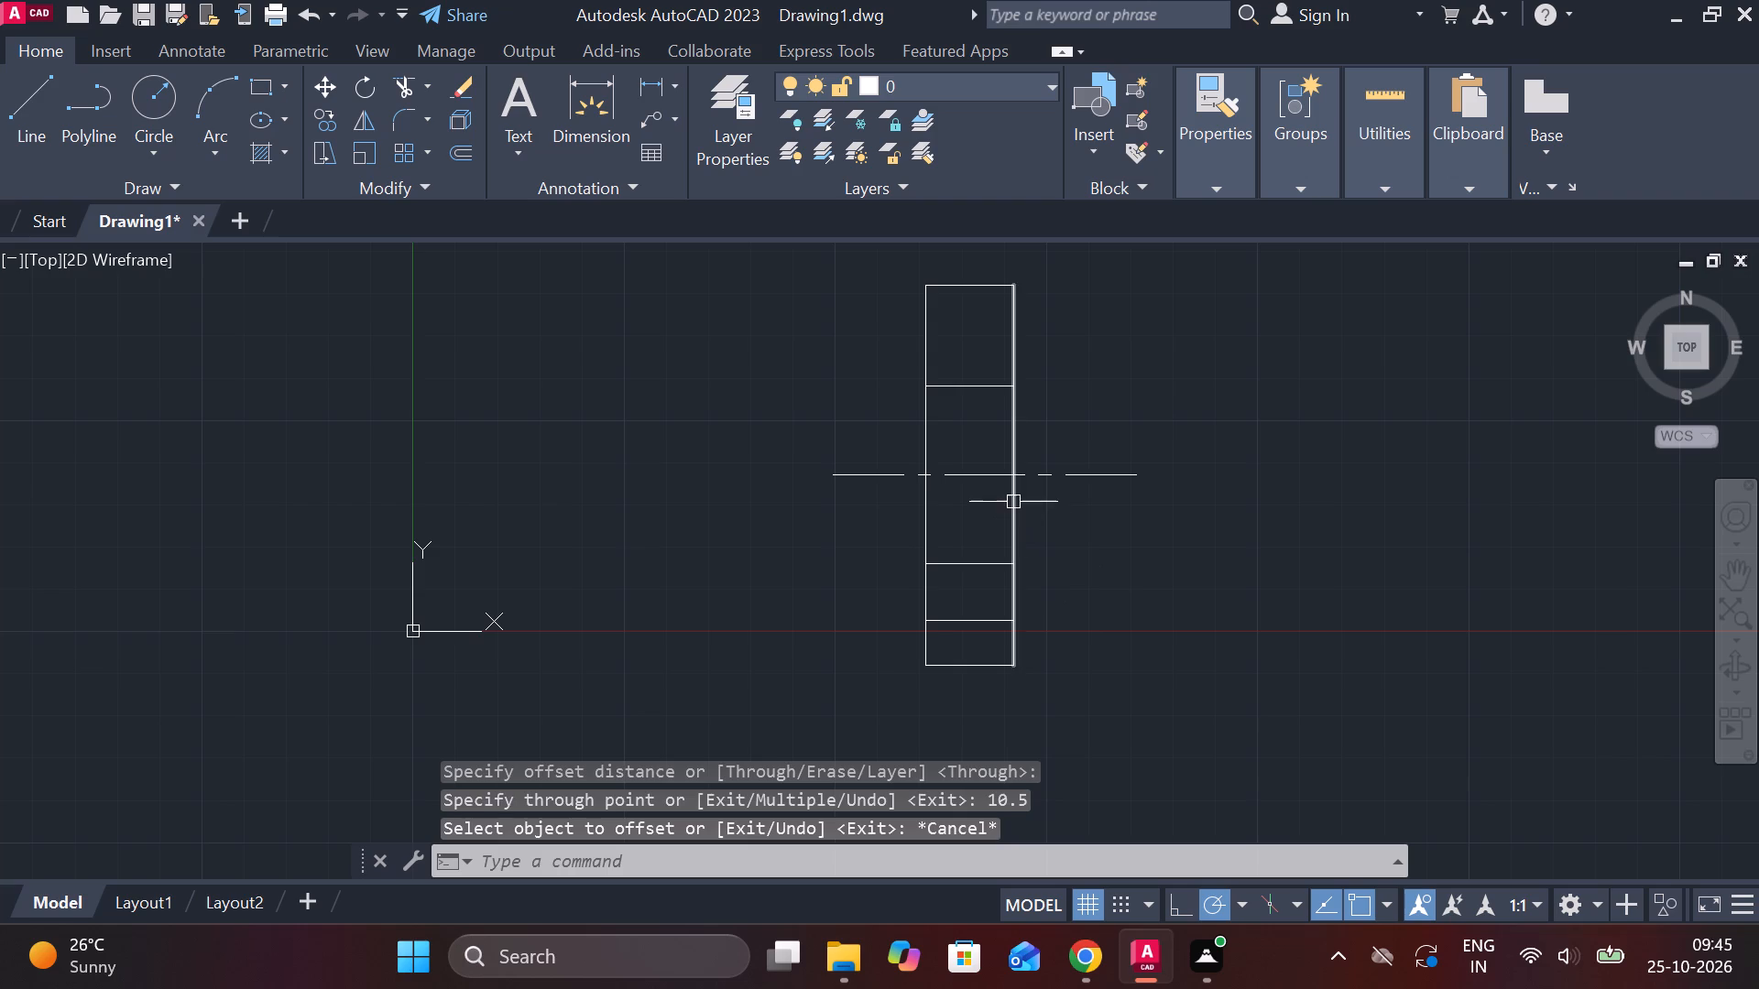
click(1013, 502)
key(Escape)
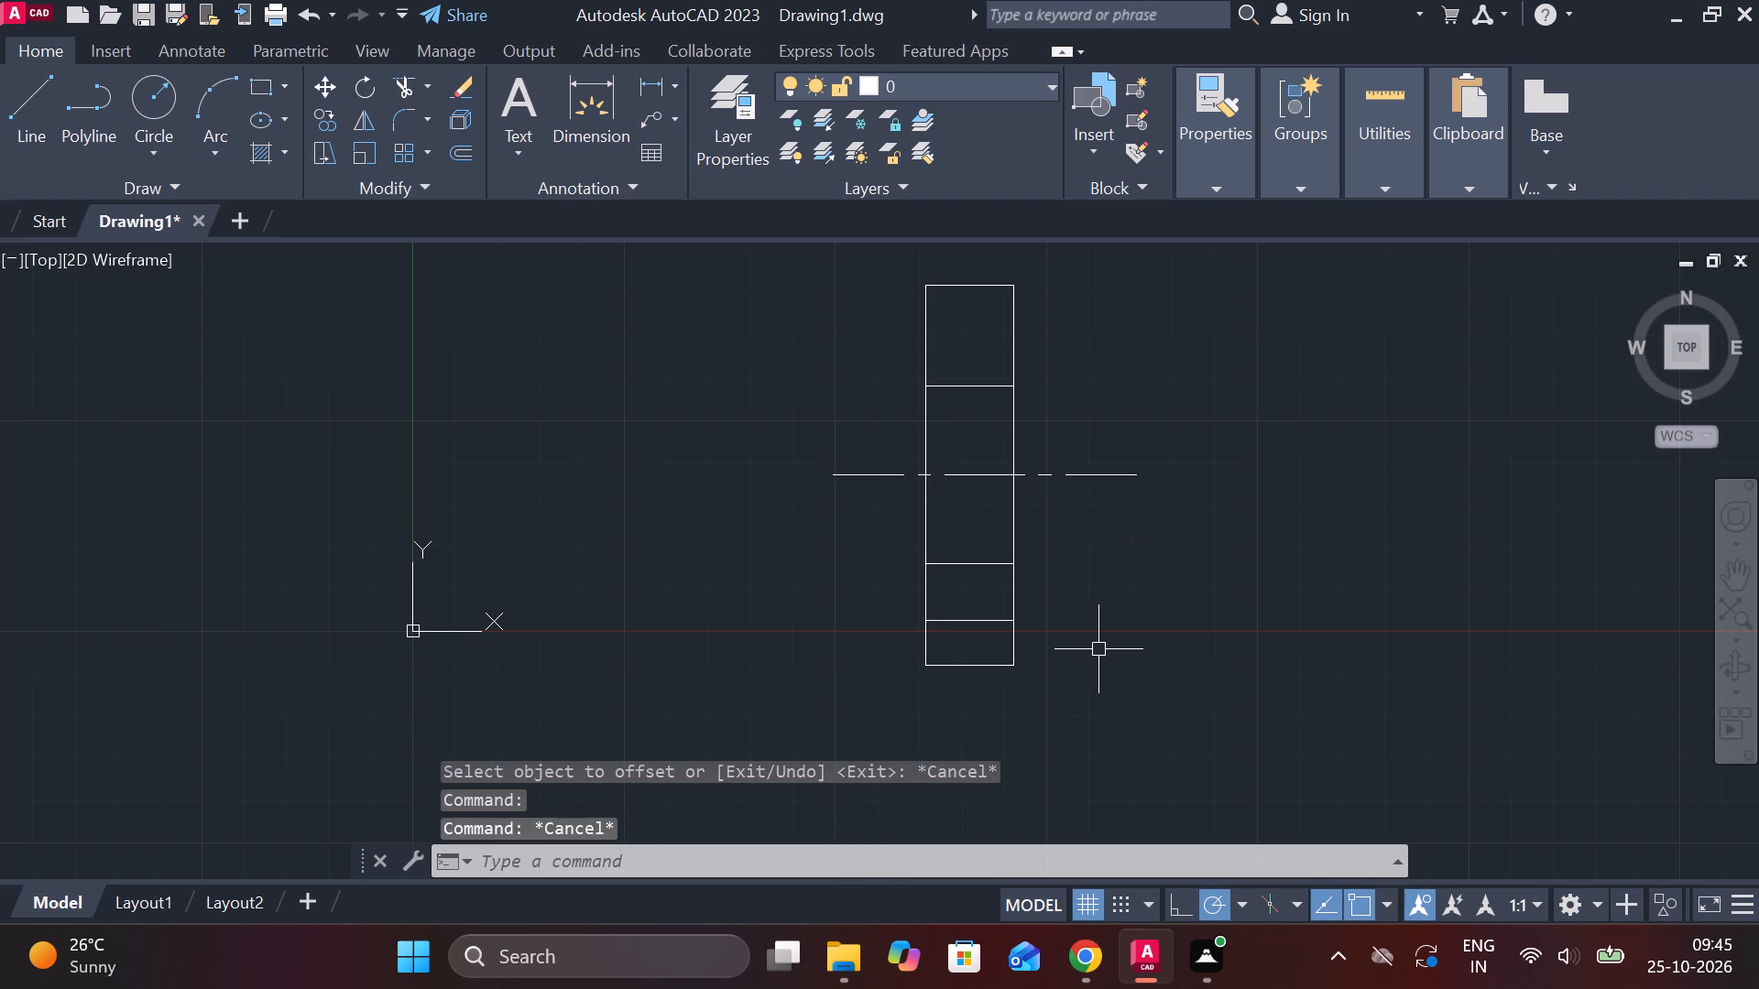
Draw a vertical line from the midpoint of the bottom edge to the midpoint of the offset line above it.
key(l)
key(Return)
scroll(927, 655, up, 2)
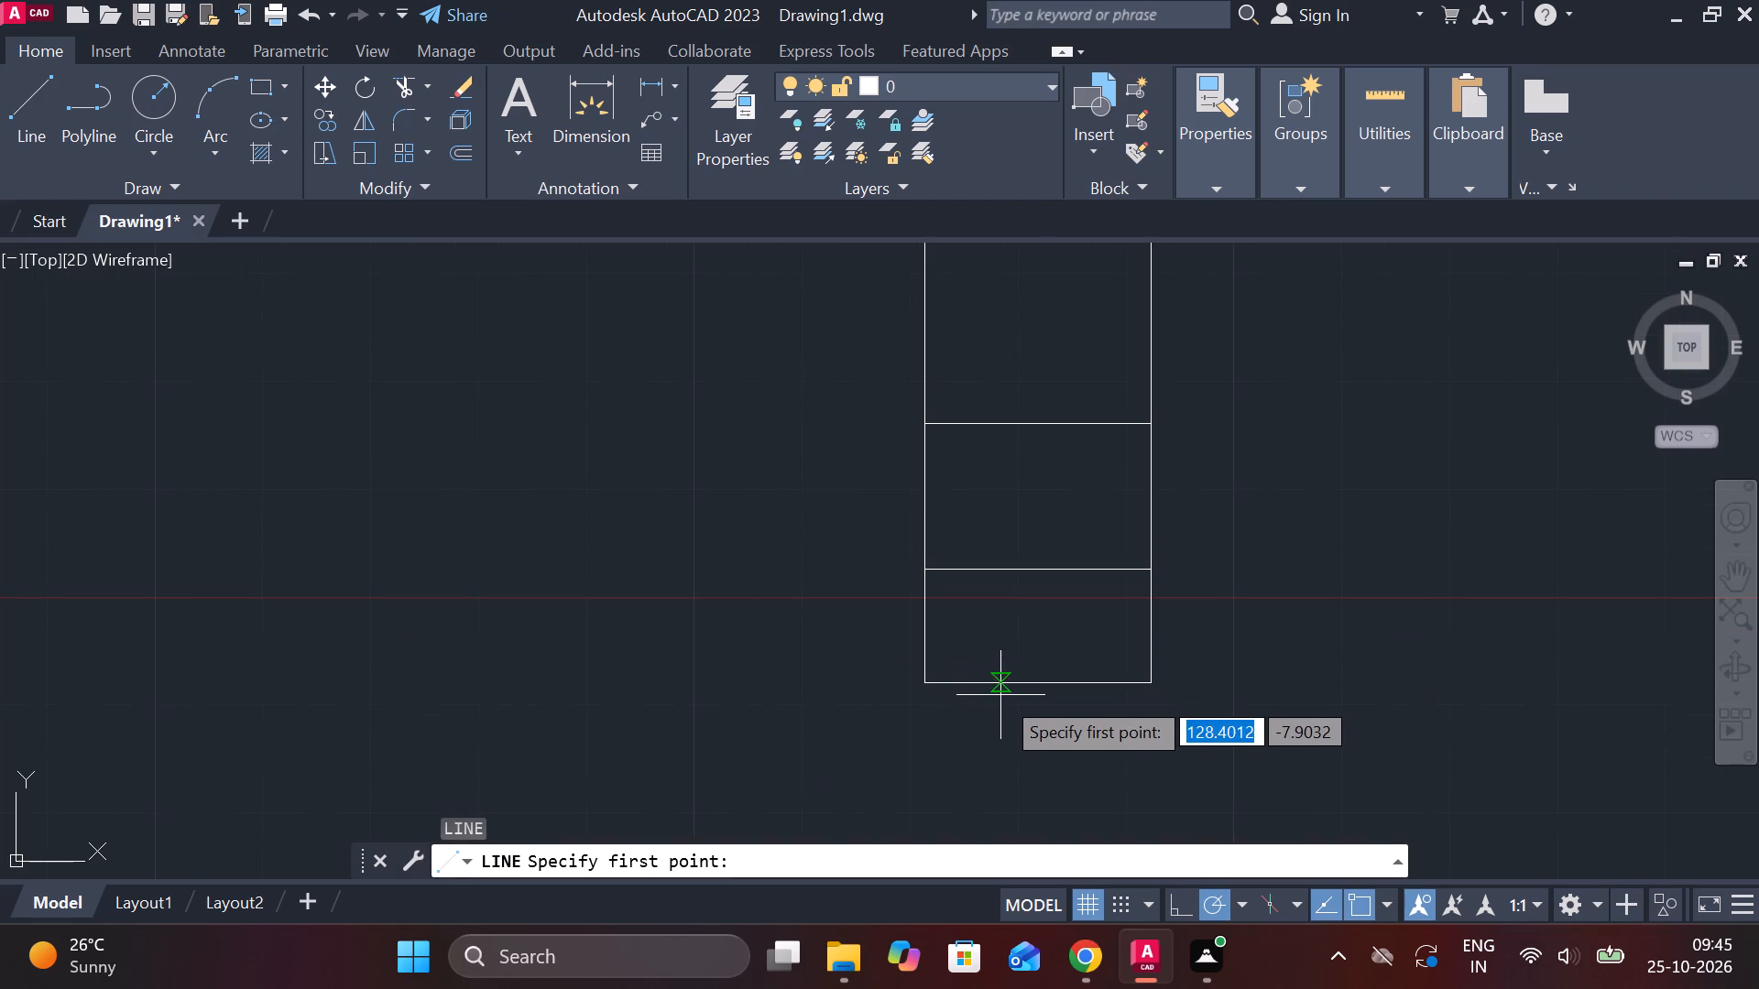
click(1046, 688)
click(1043, 578)
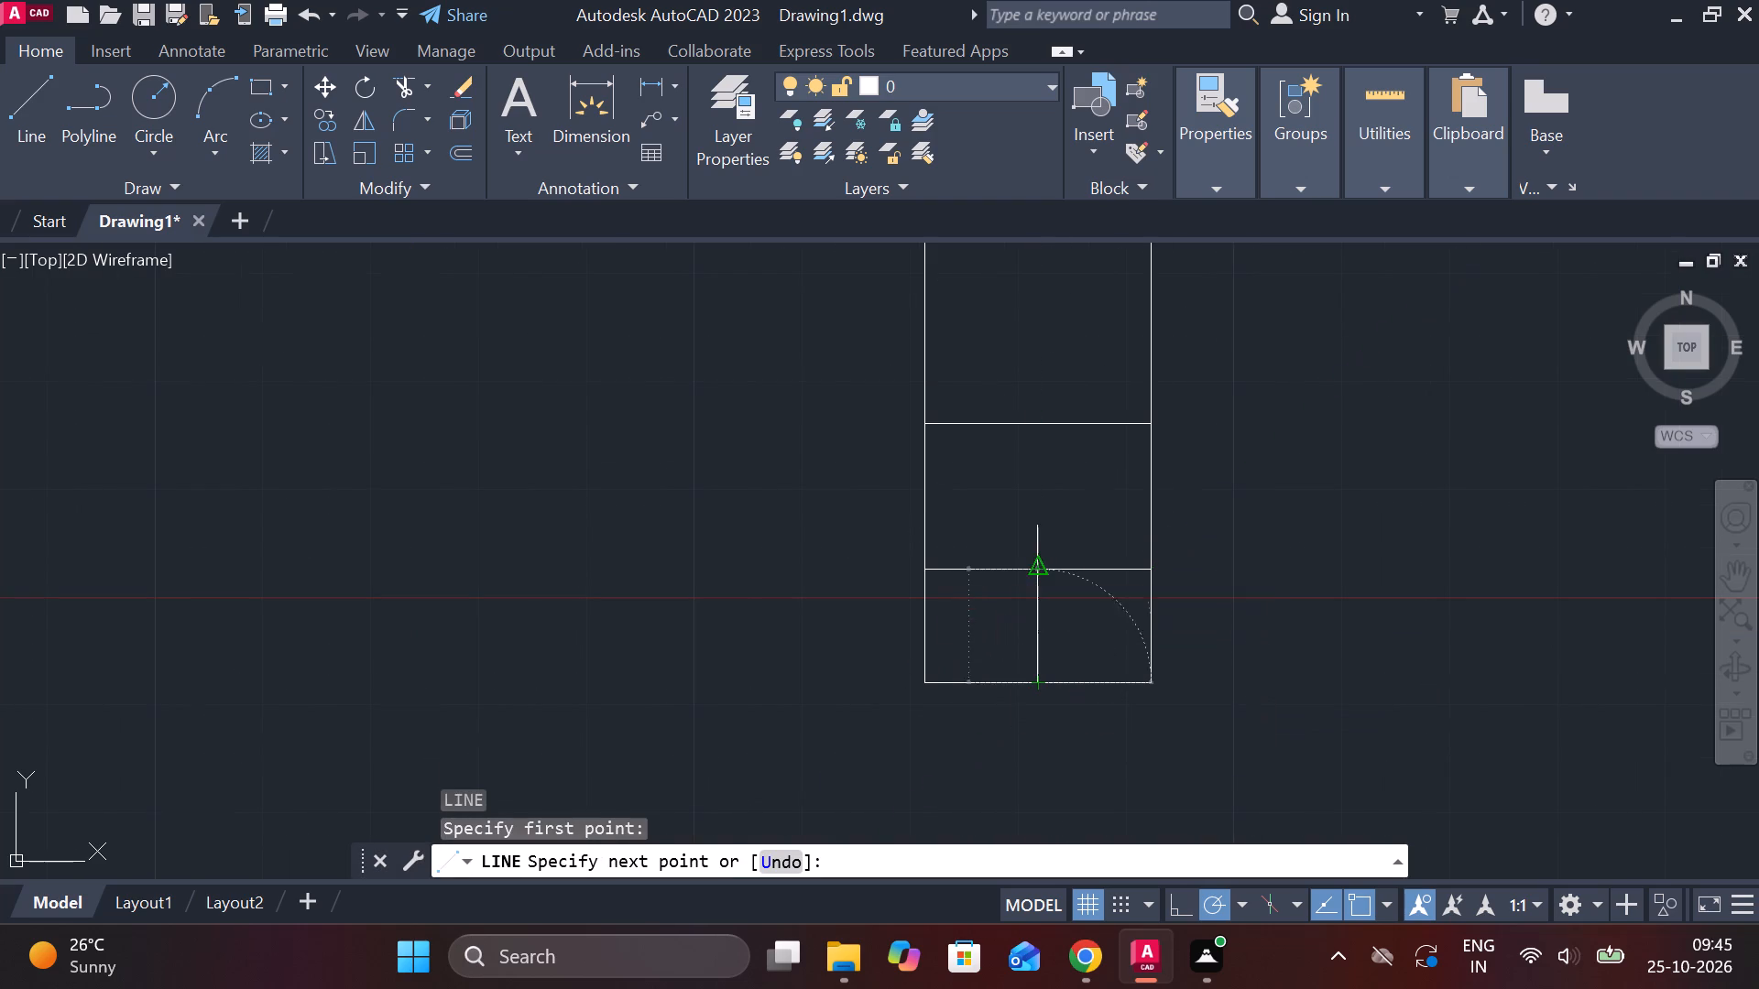
key(Escape)
Offset the short vertical midline by 3.5 to each side.
click(1035, 617)
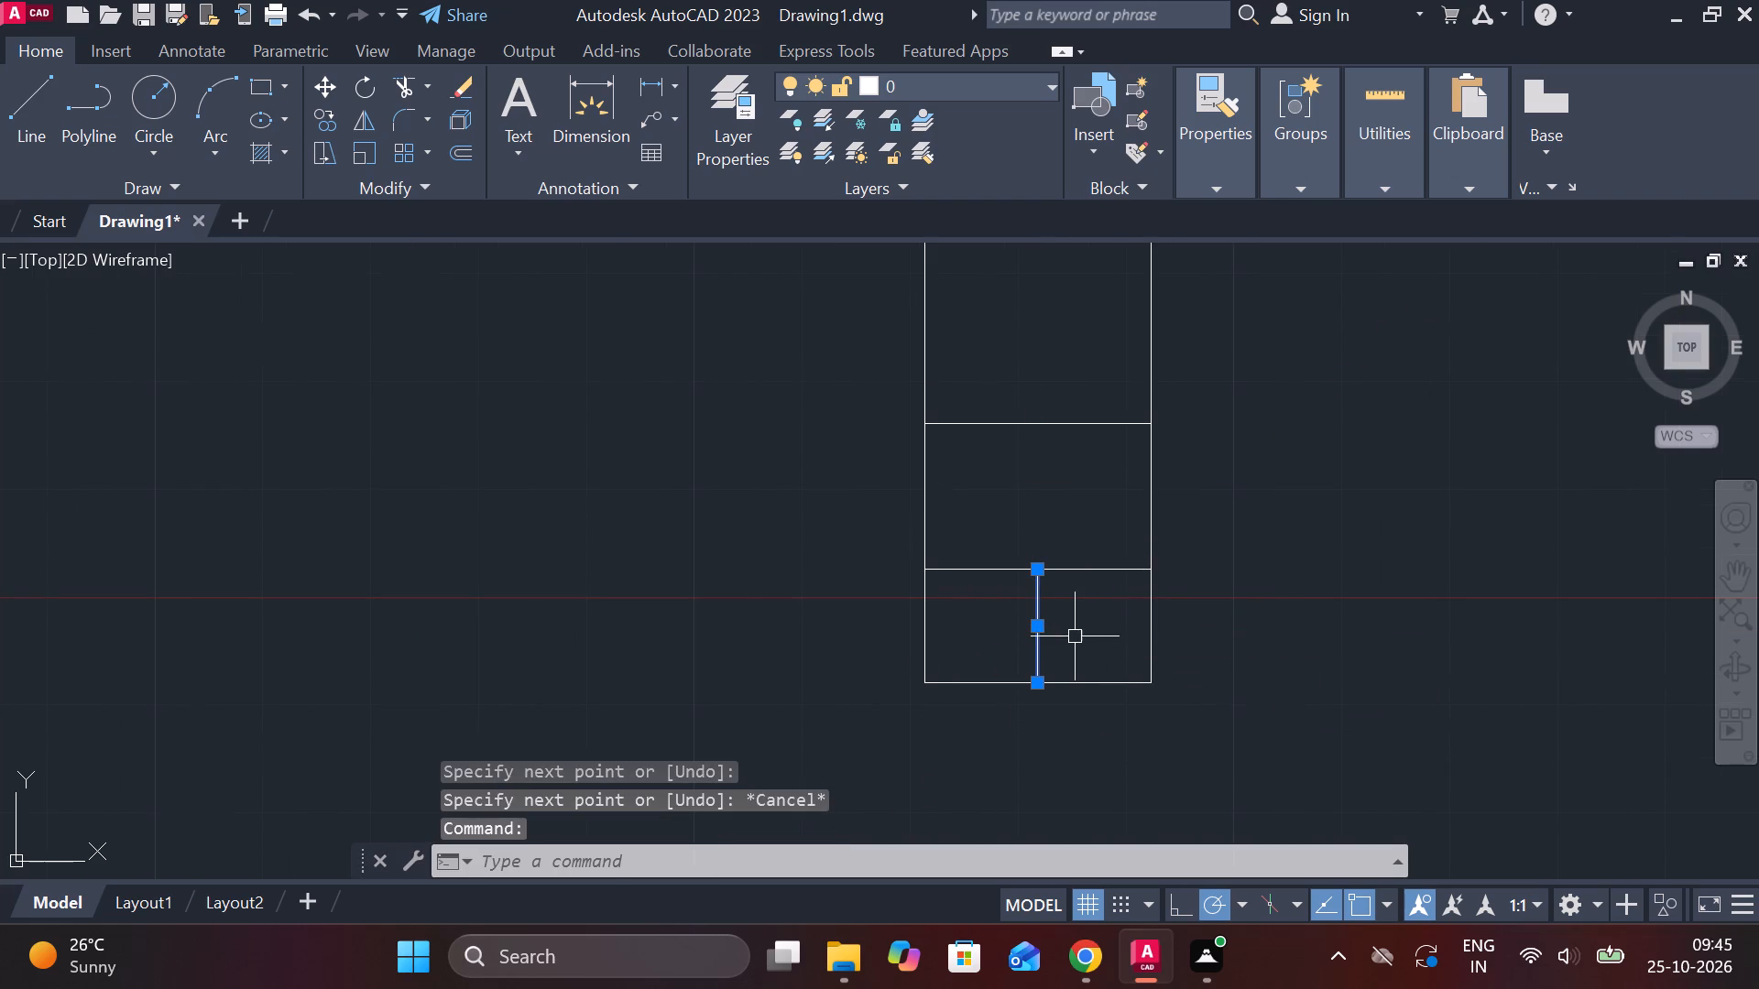
key(o)
key(Return)
key(Return)
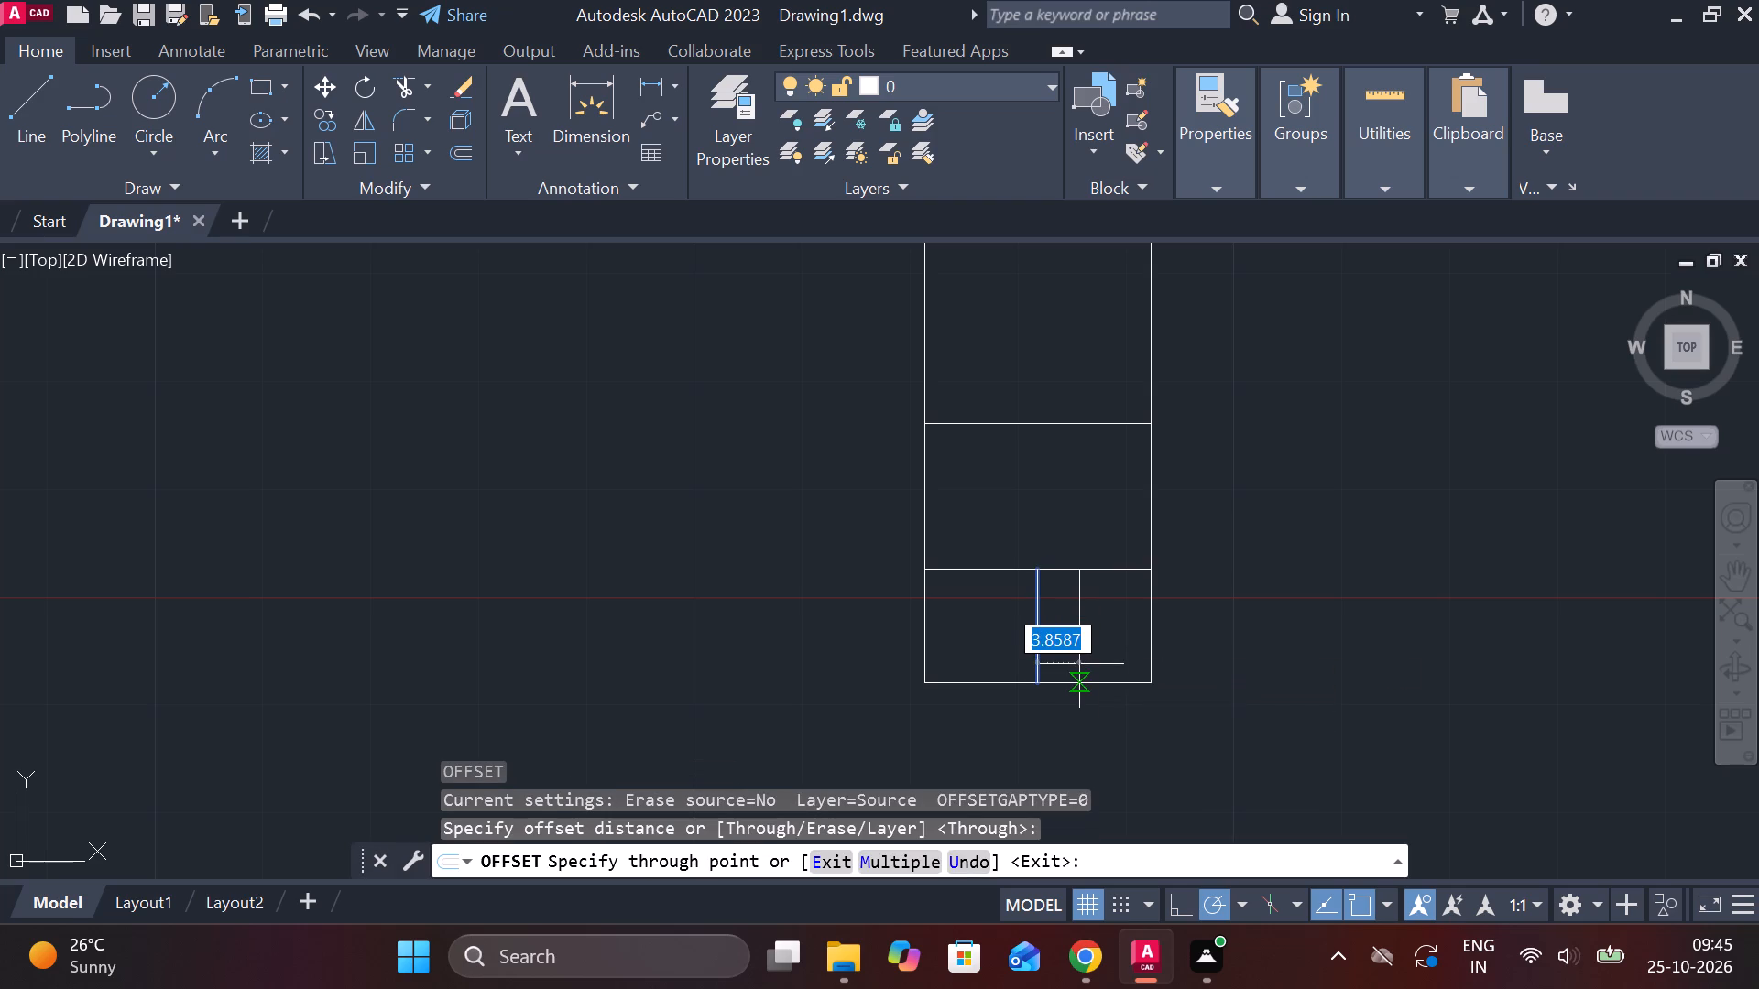
text(3.5)
key(Return)
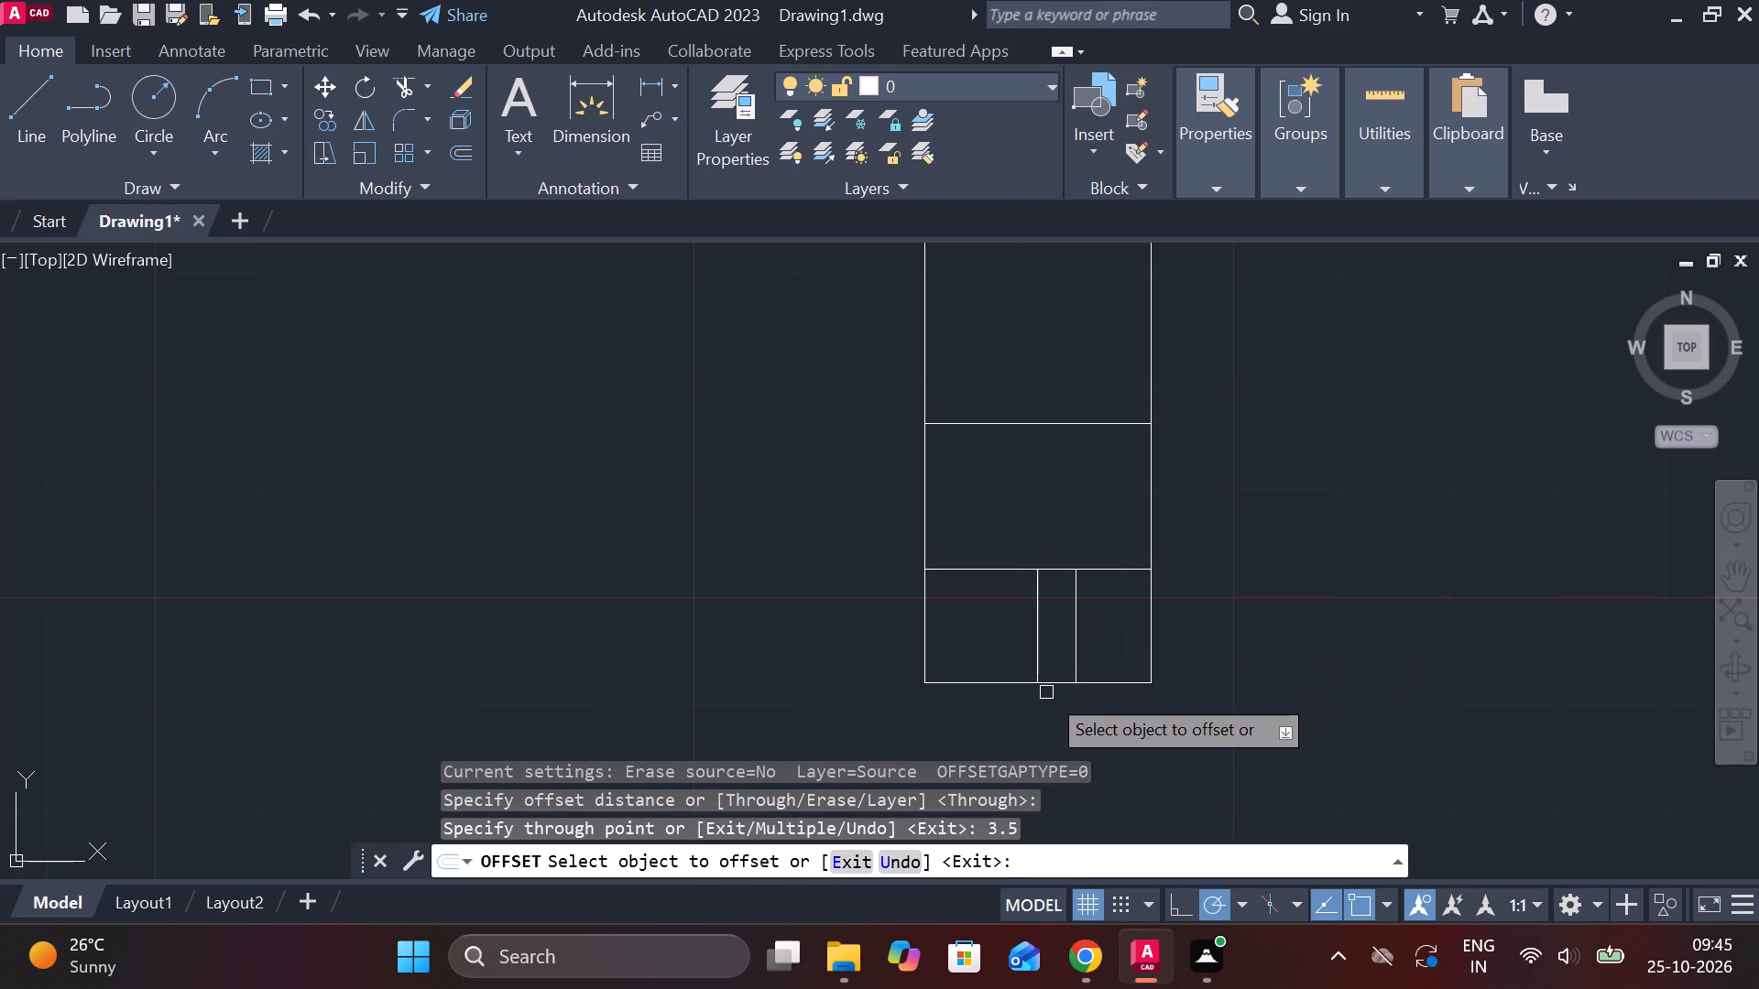
click(1040, 622)
key(3)
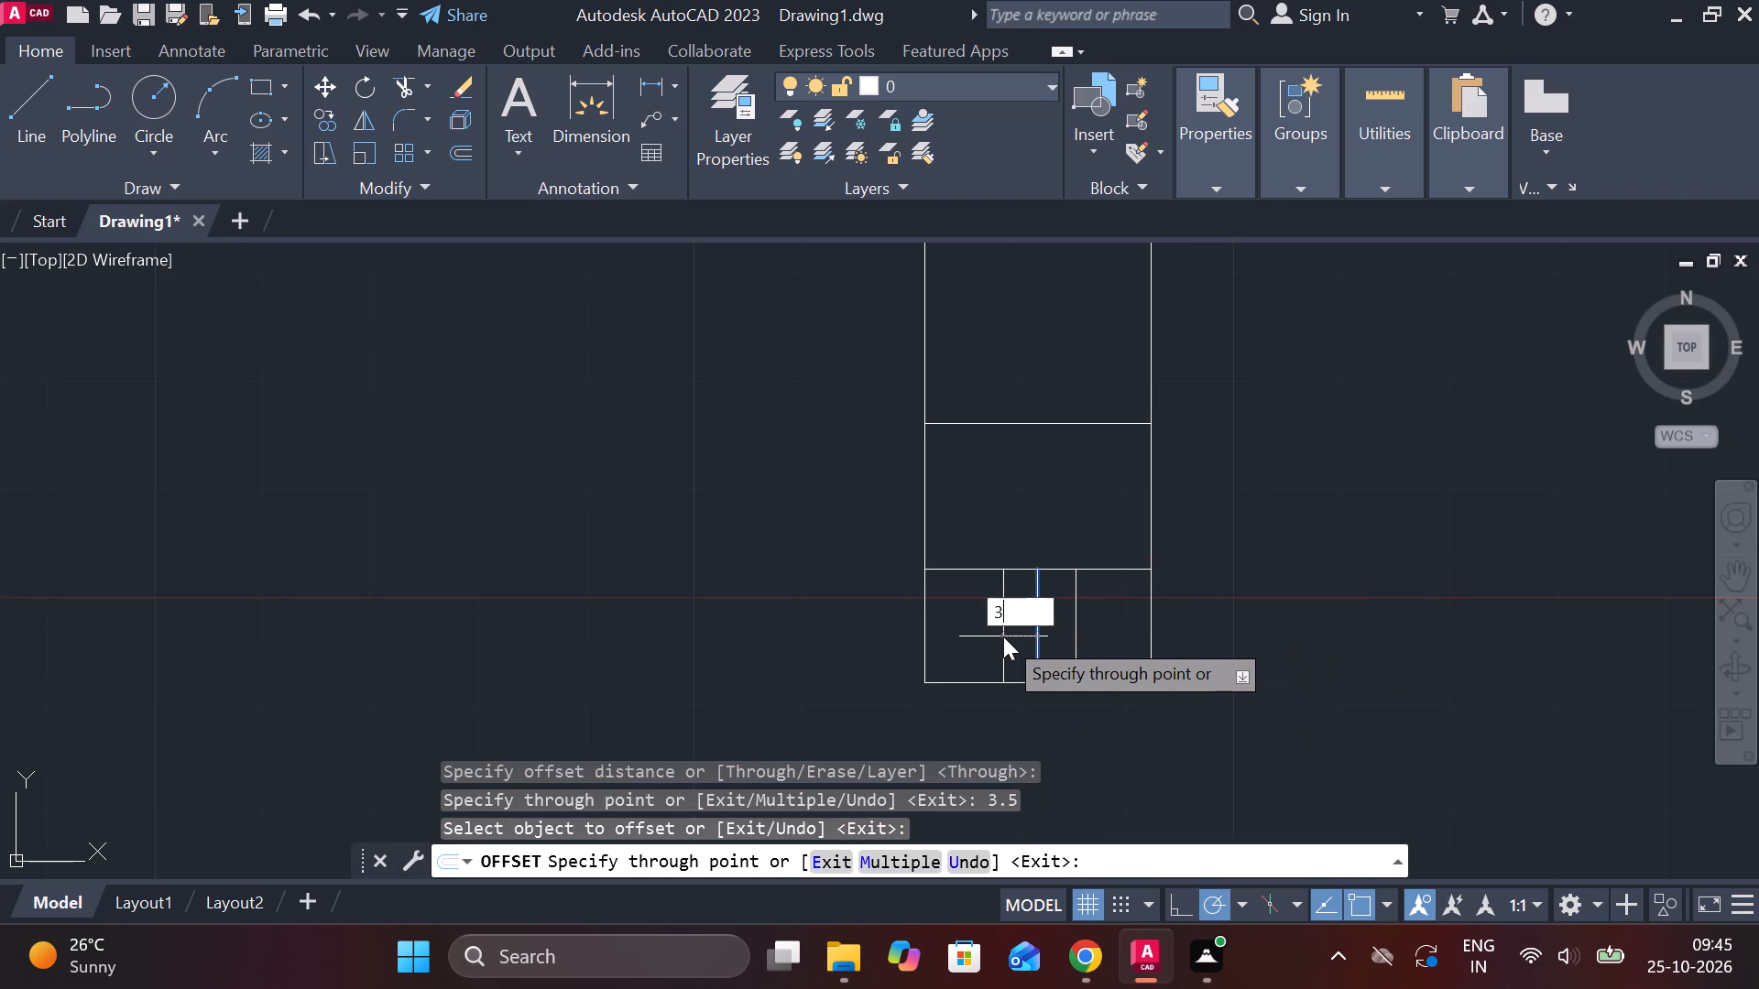
key(period)
key(5)
key(Return)
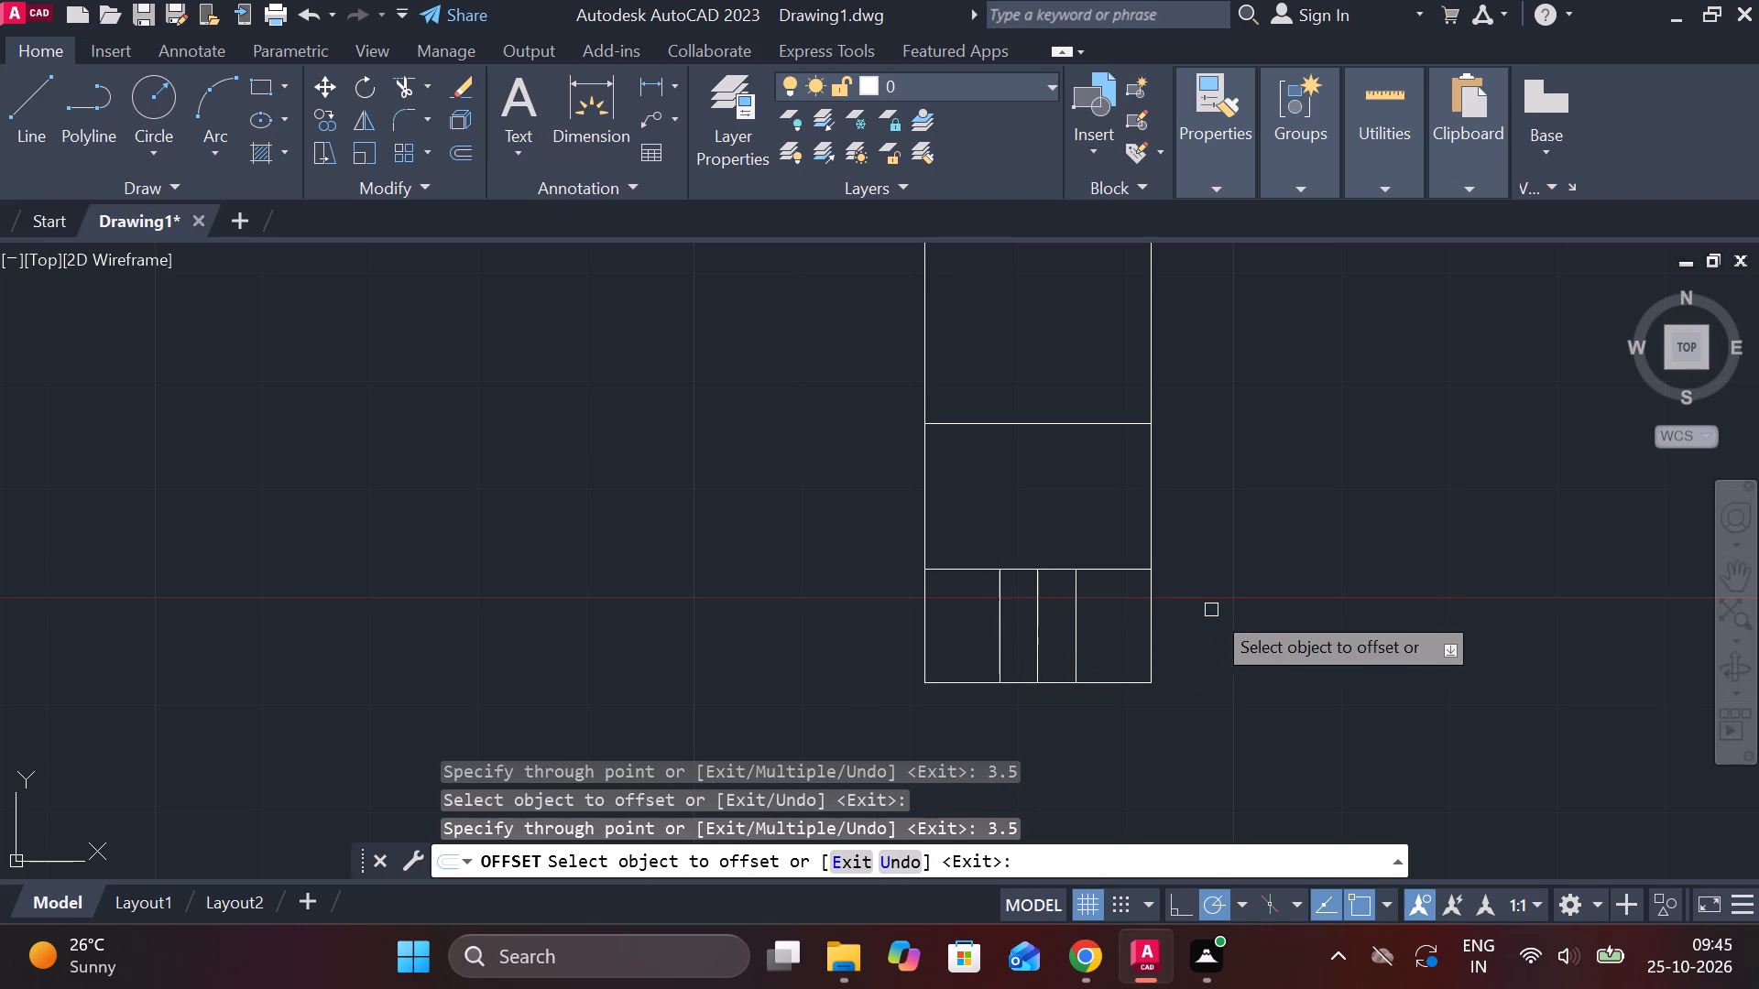
key(Escape)
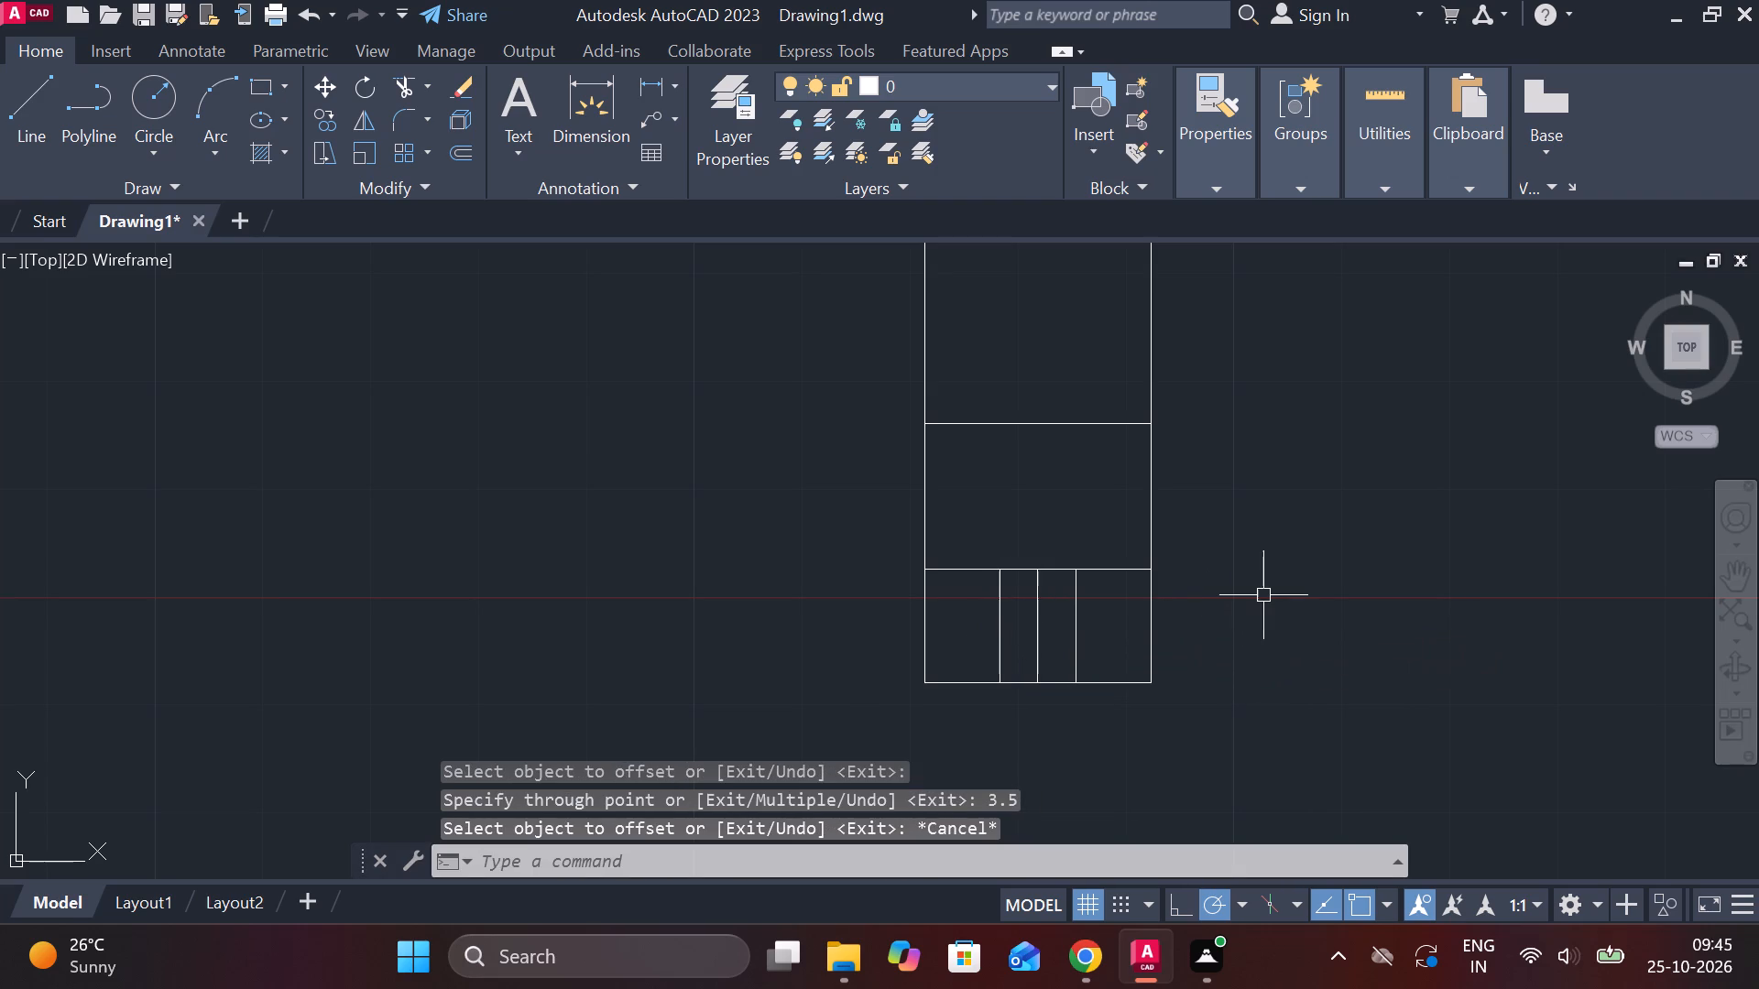
Start trimming the lines around the slot at the rectangle's lower end.
text(TR)
key(space)
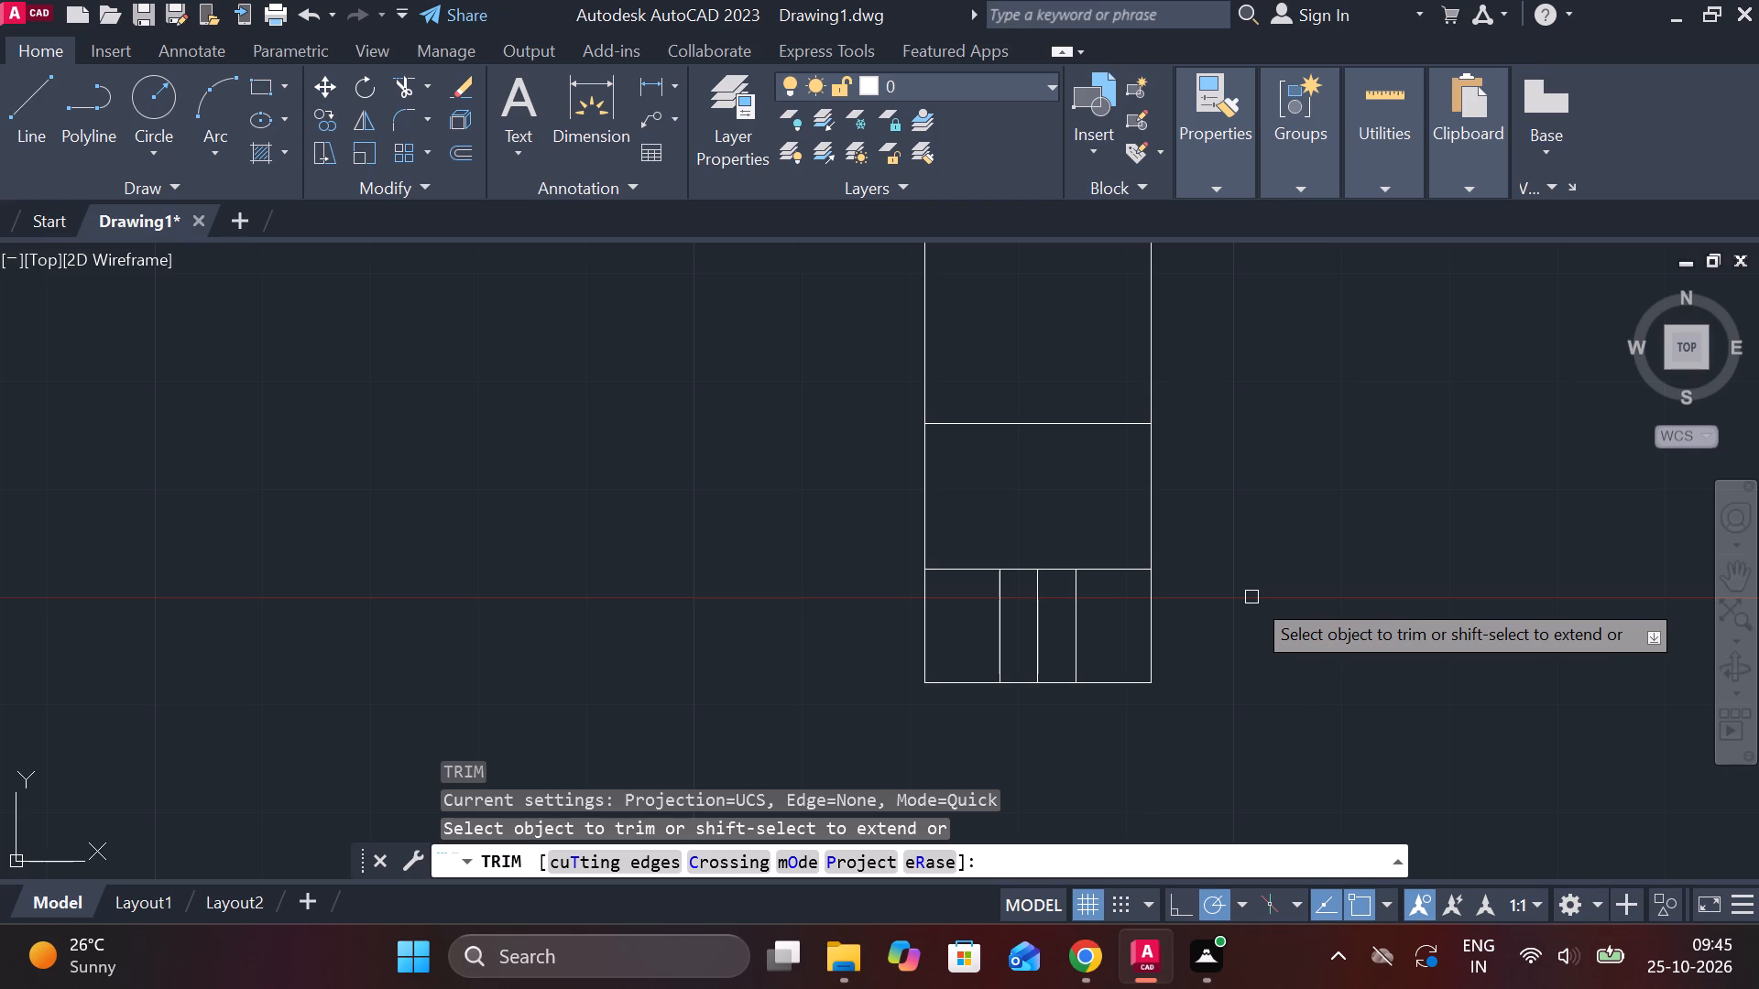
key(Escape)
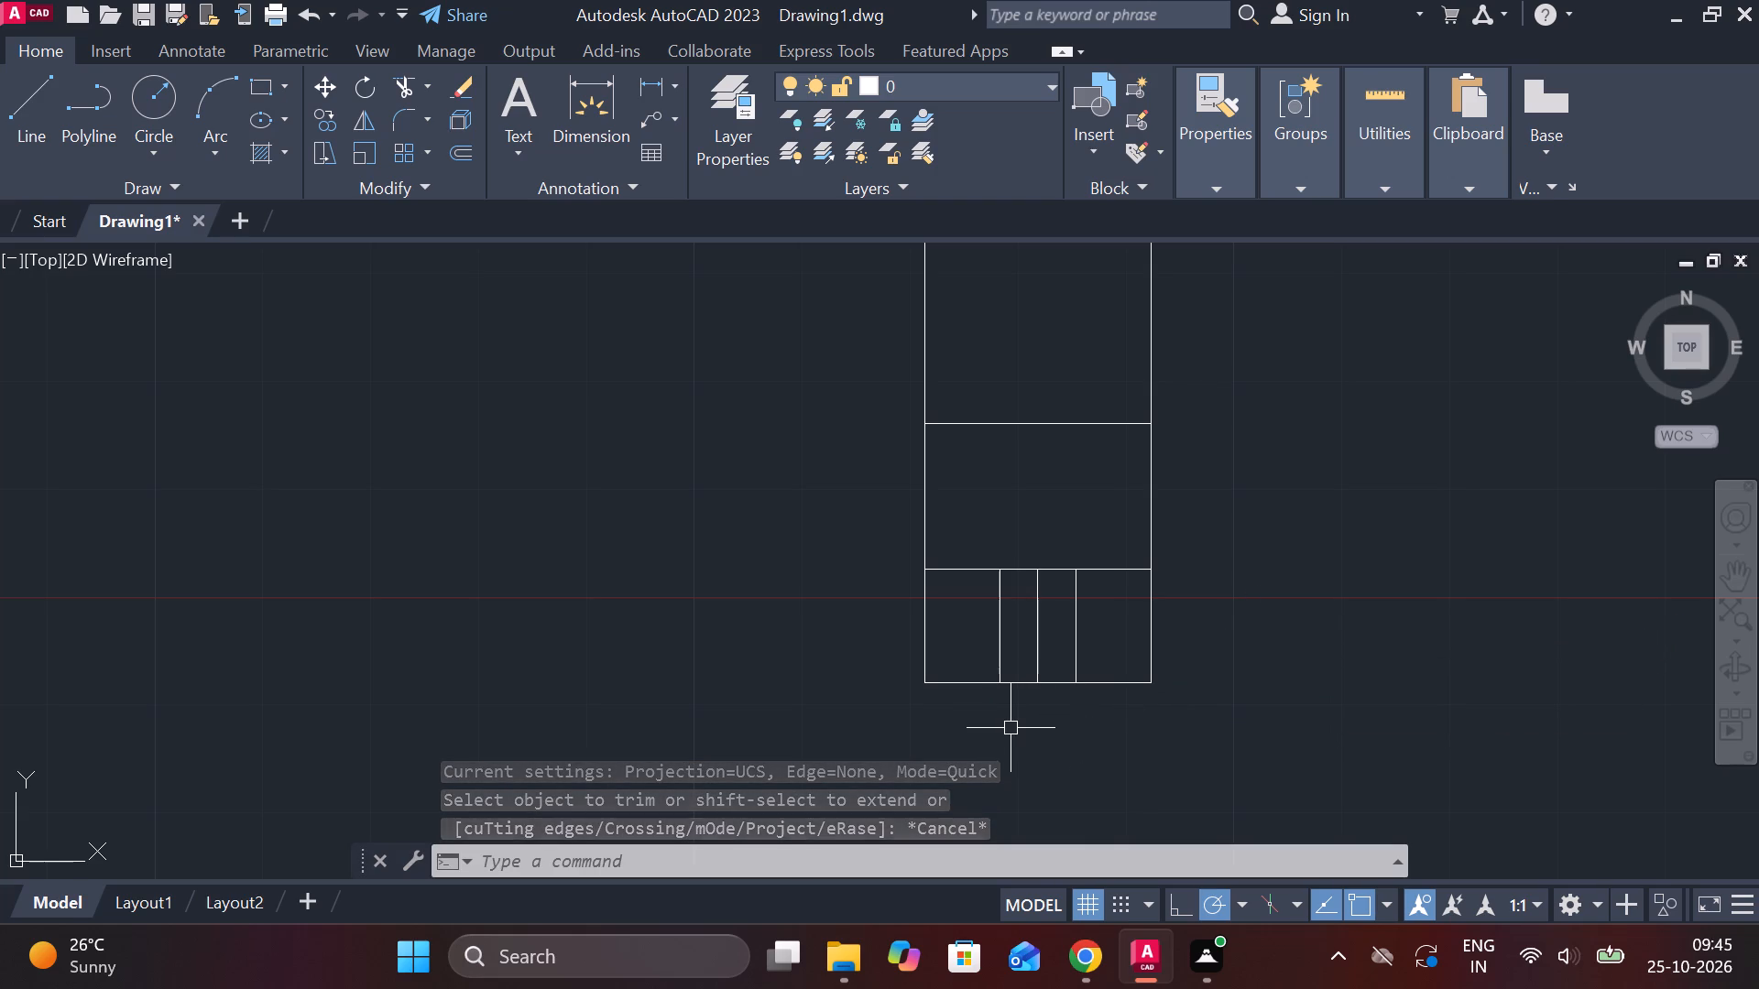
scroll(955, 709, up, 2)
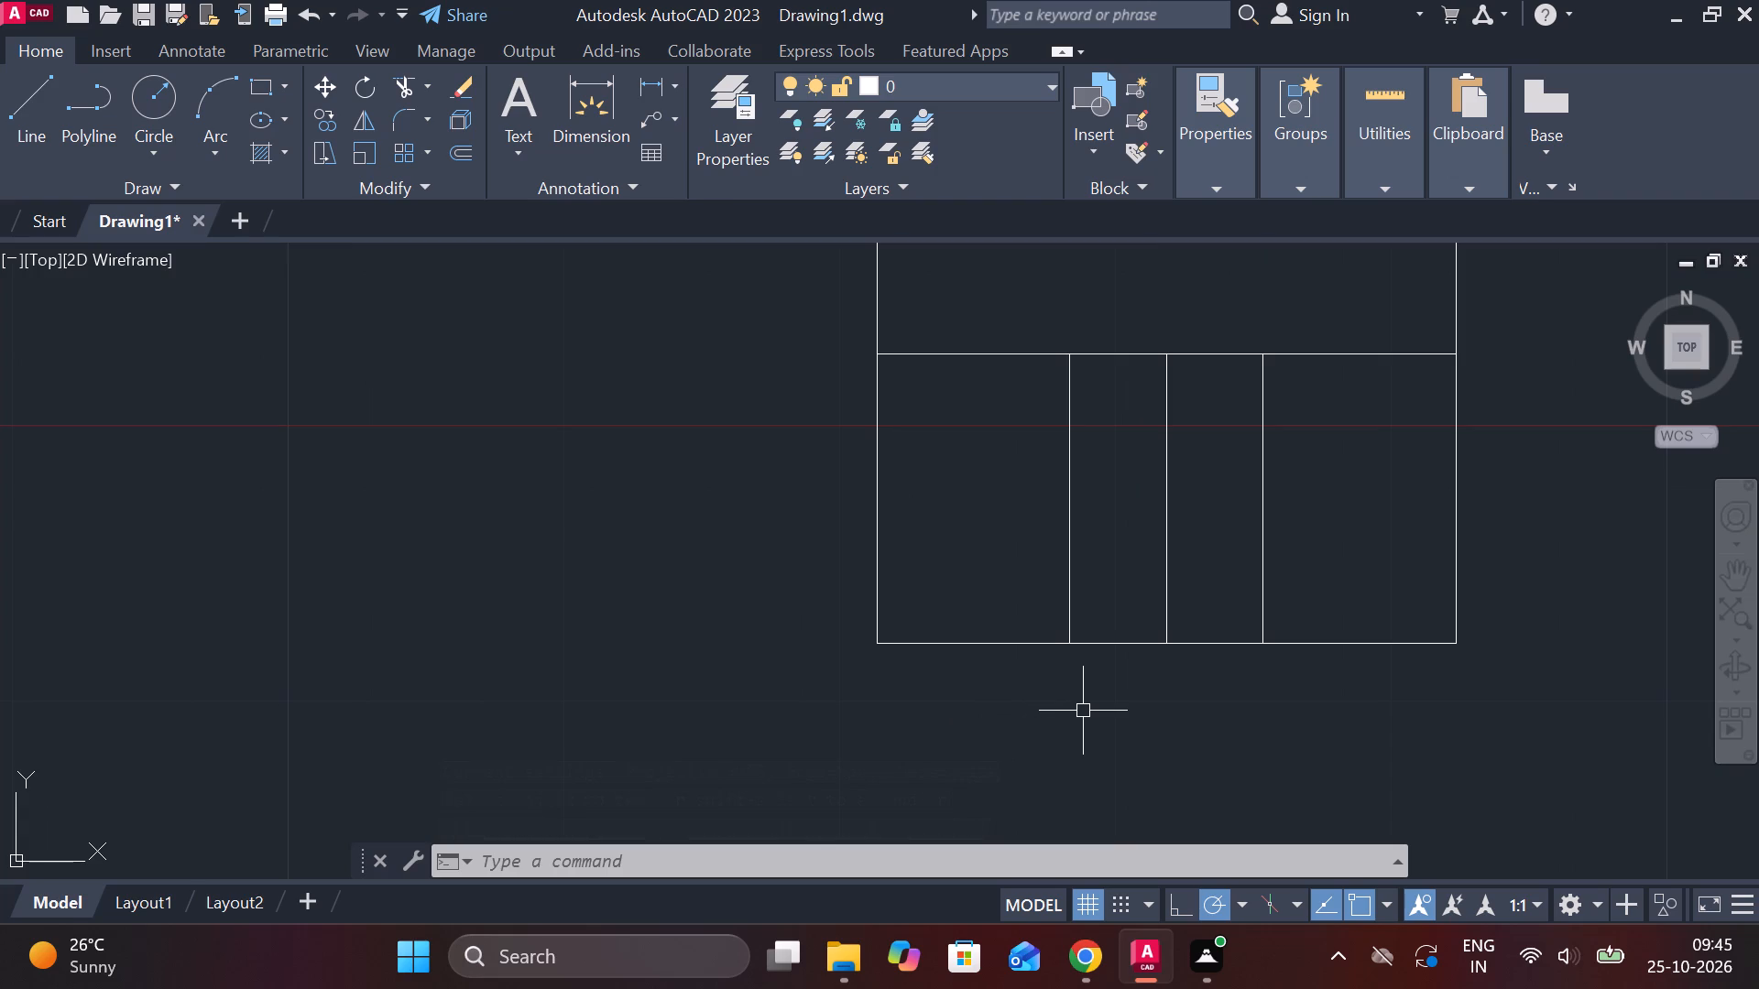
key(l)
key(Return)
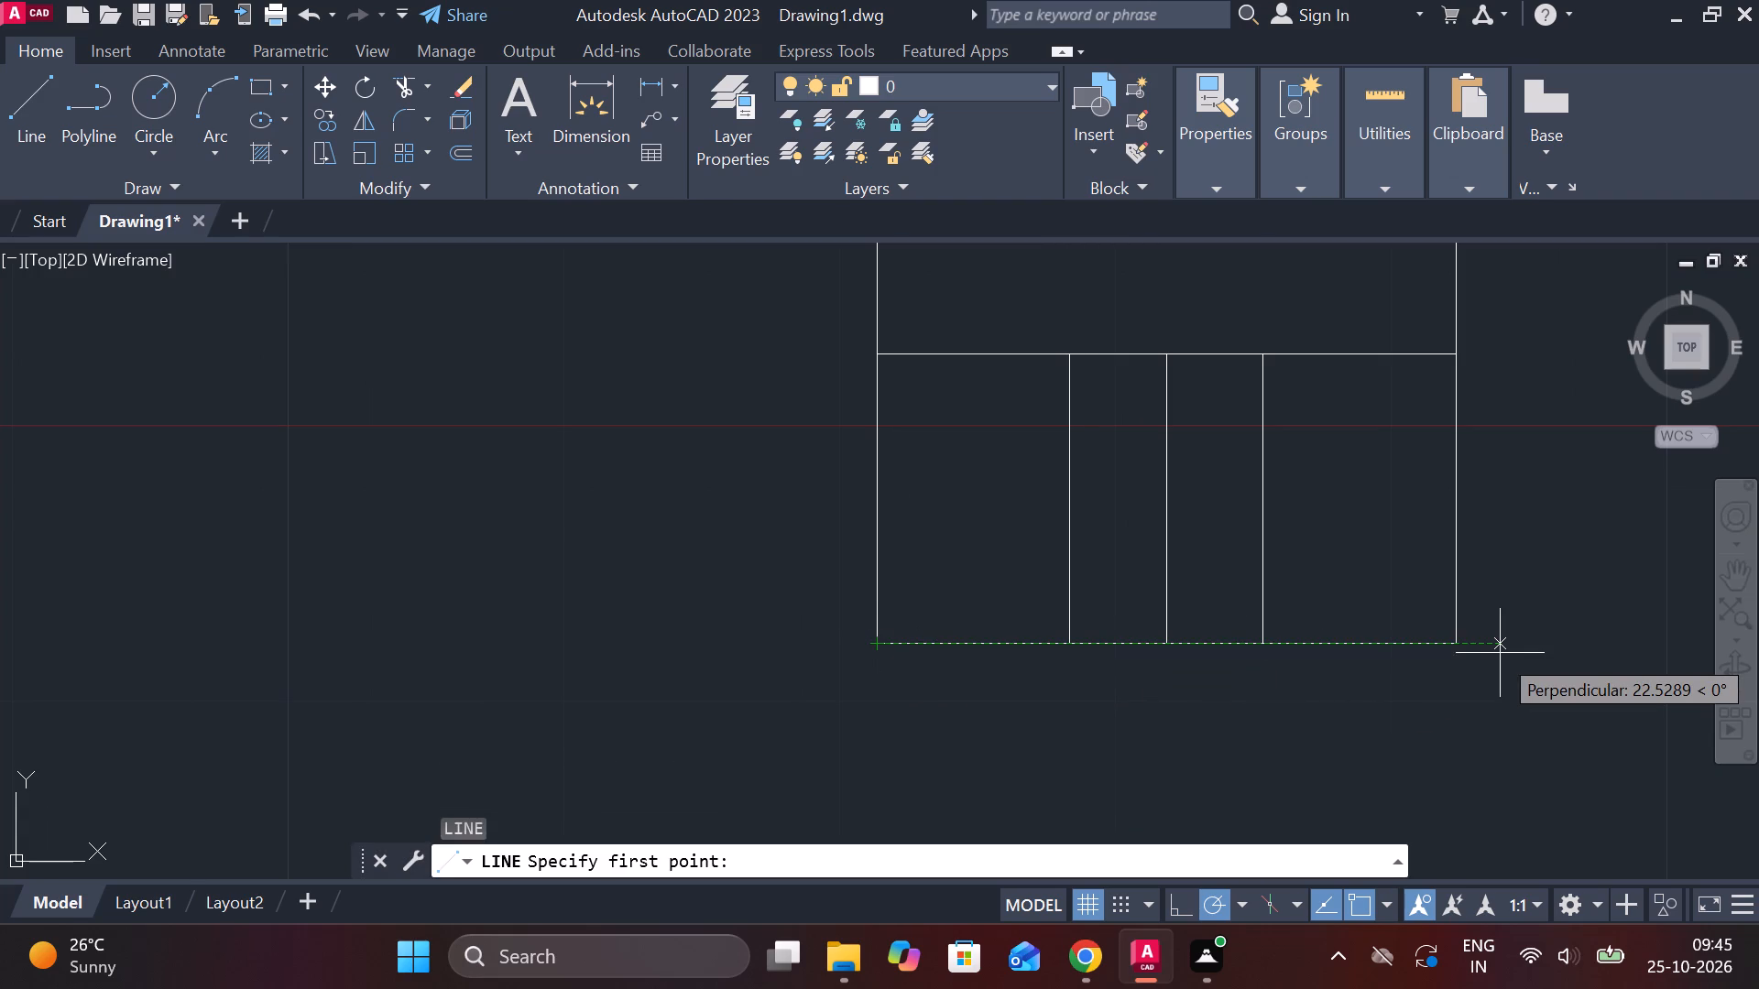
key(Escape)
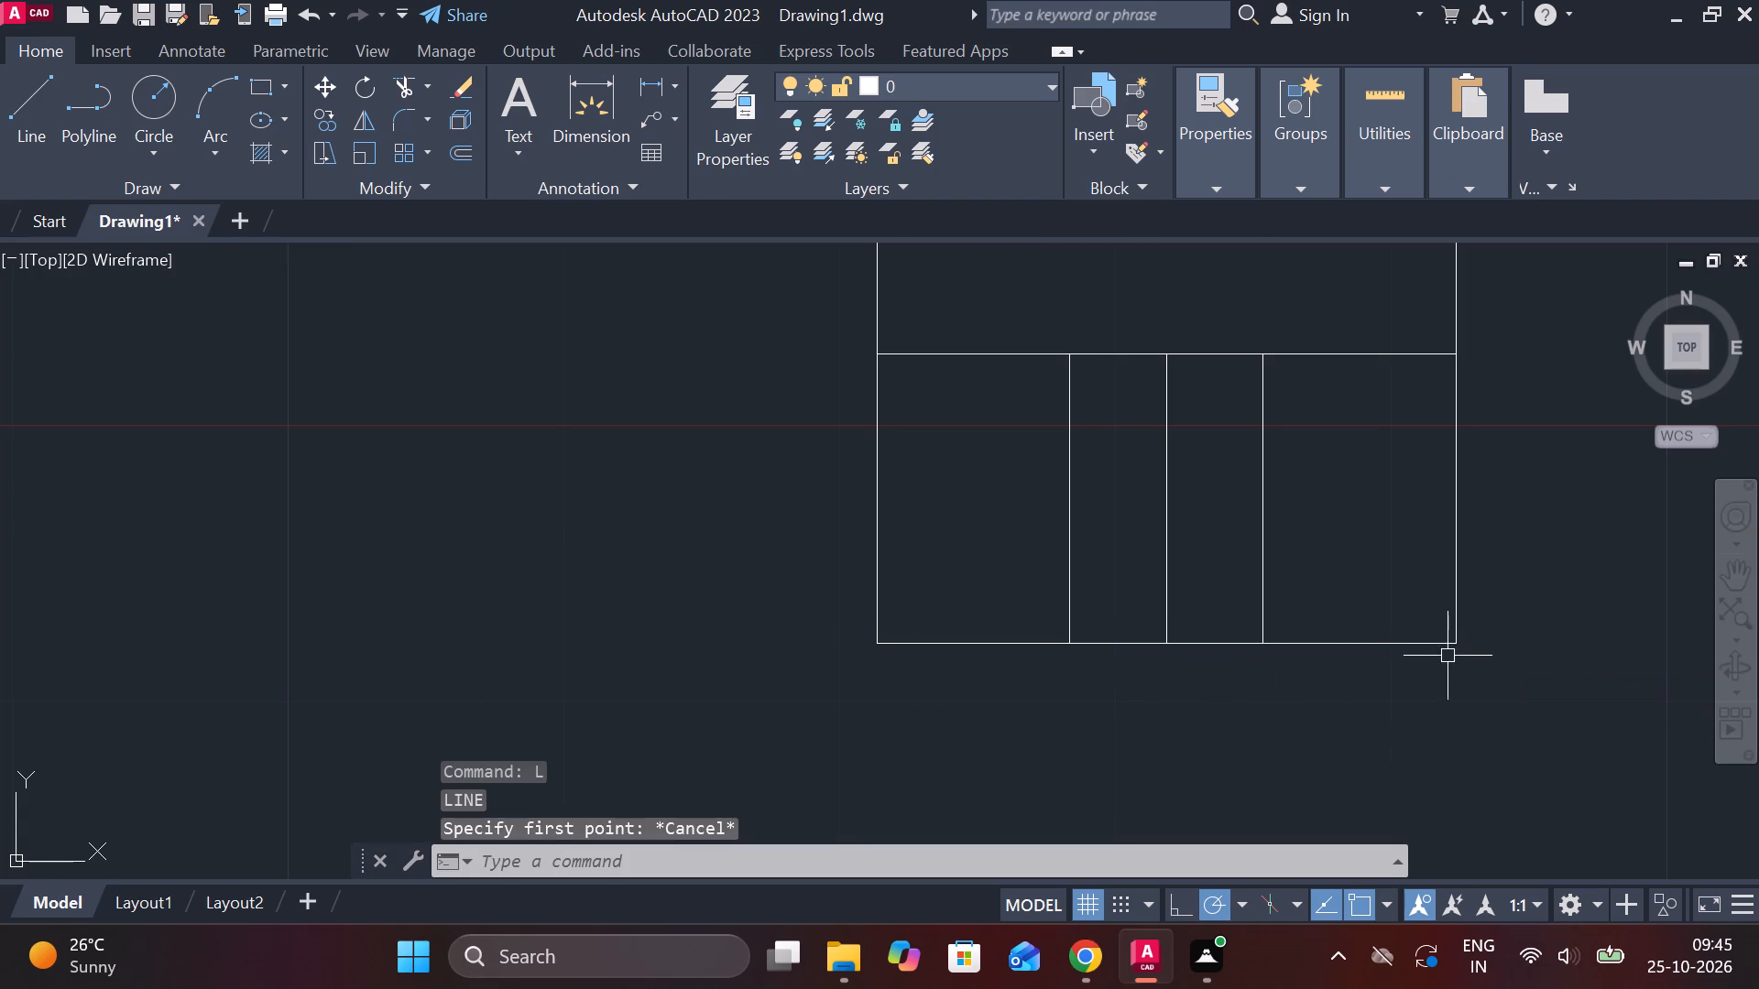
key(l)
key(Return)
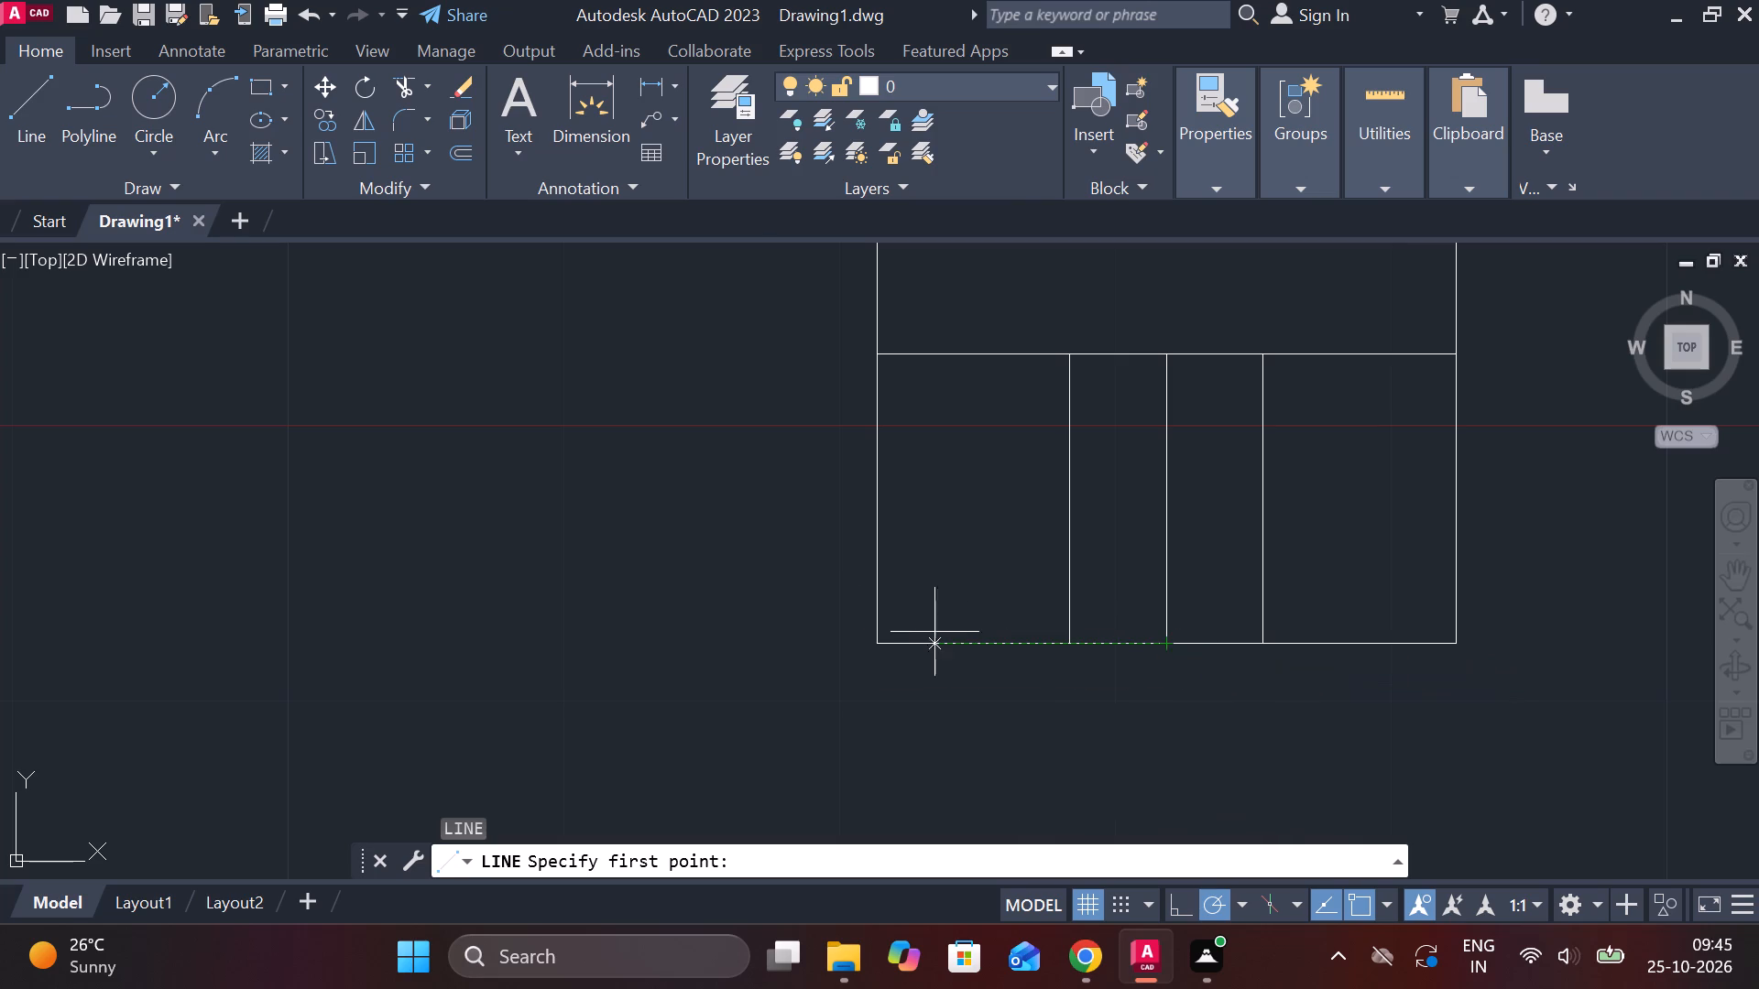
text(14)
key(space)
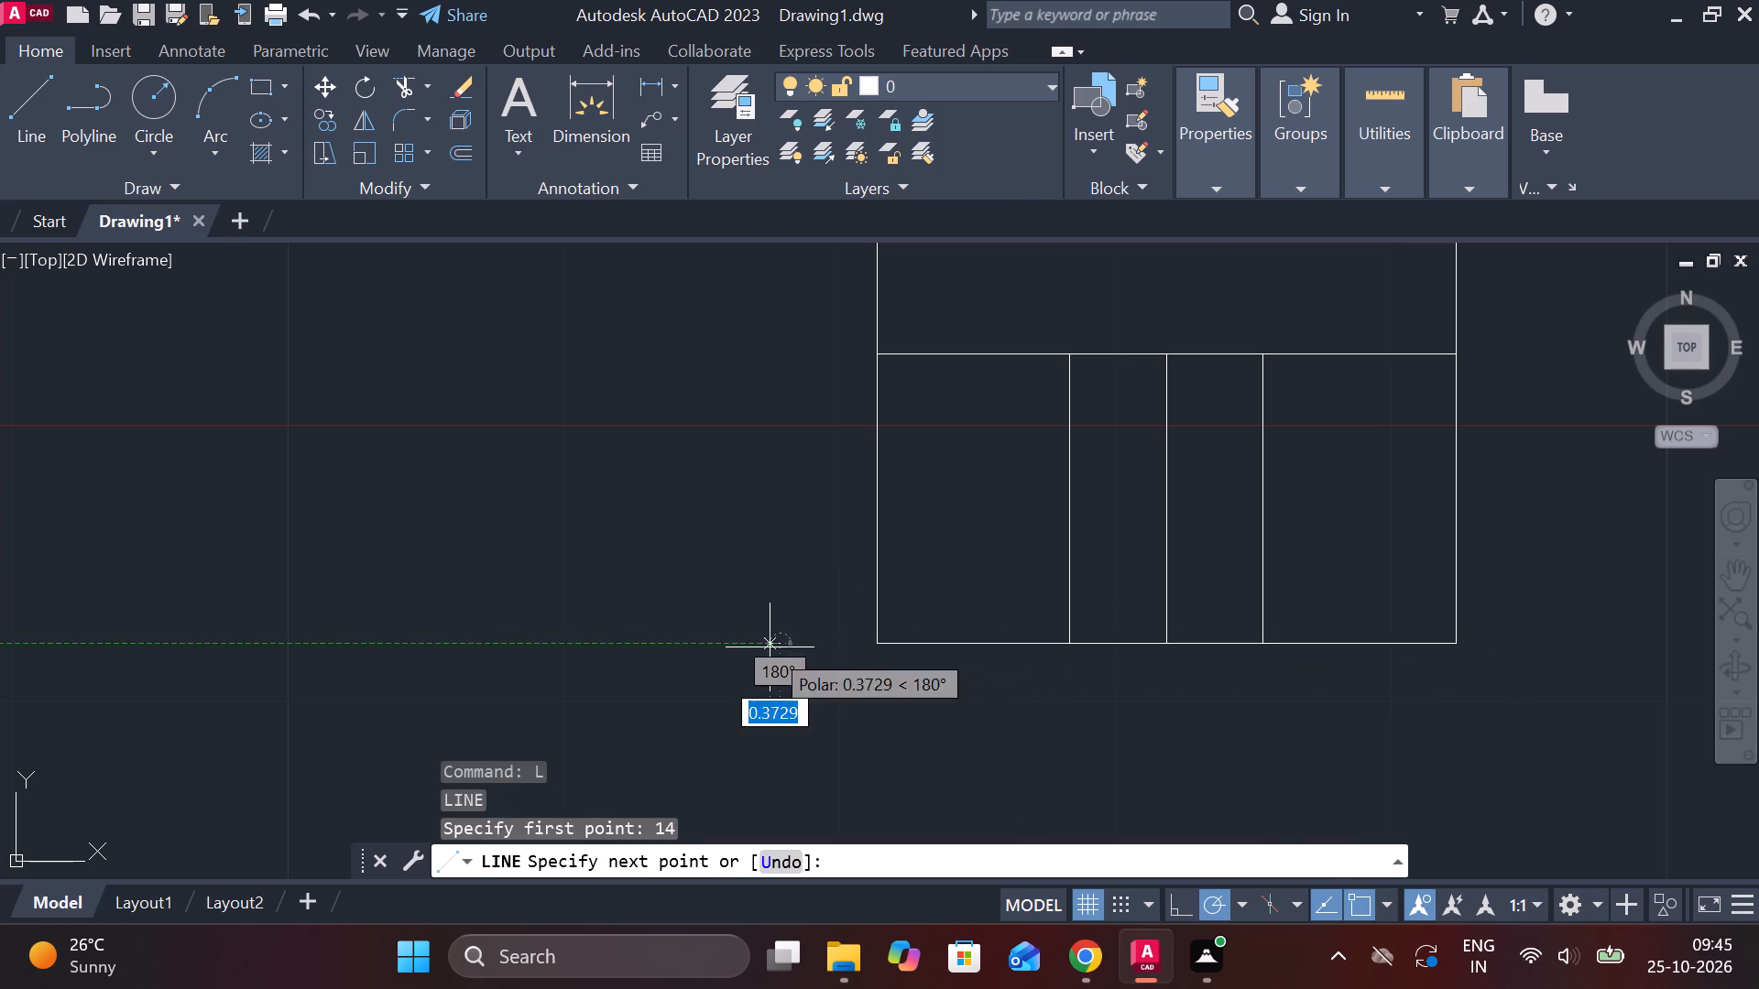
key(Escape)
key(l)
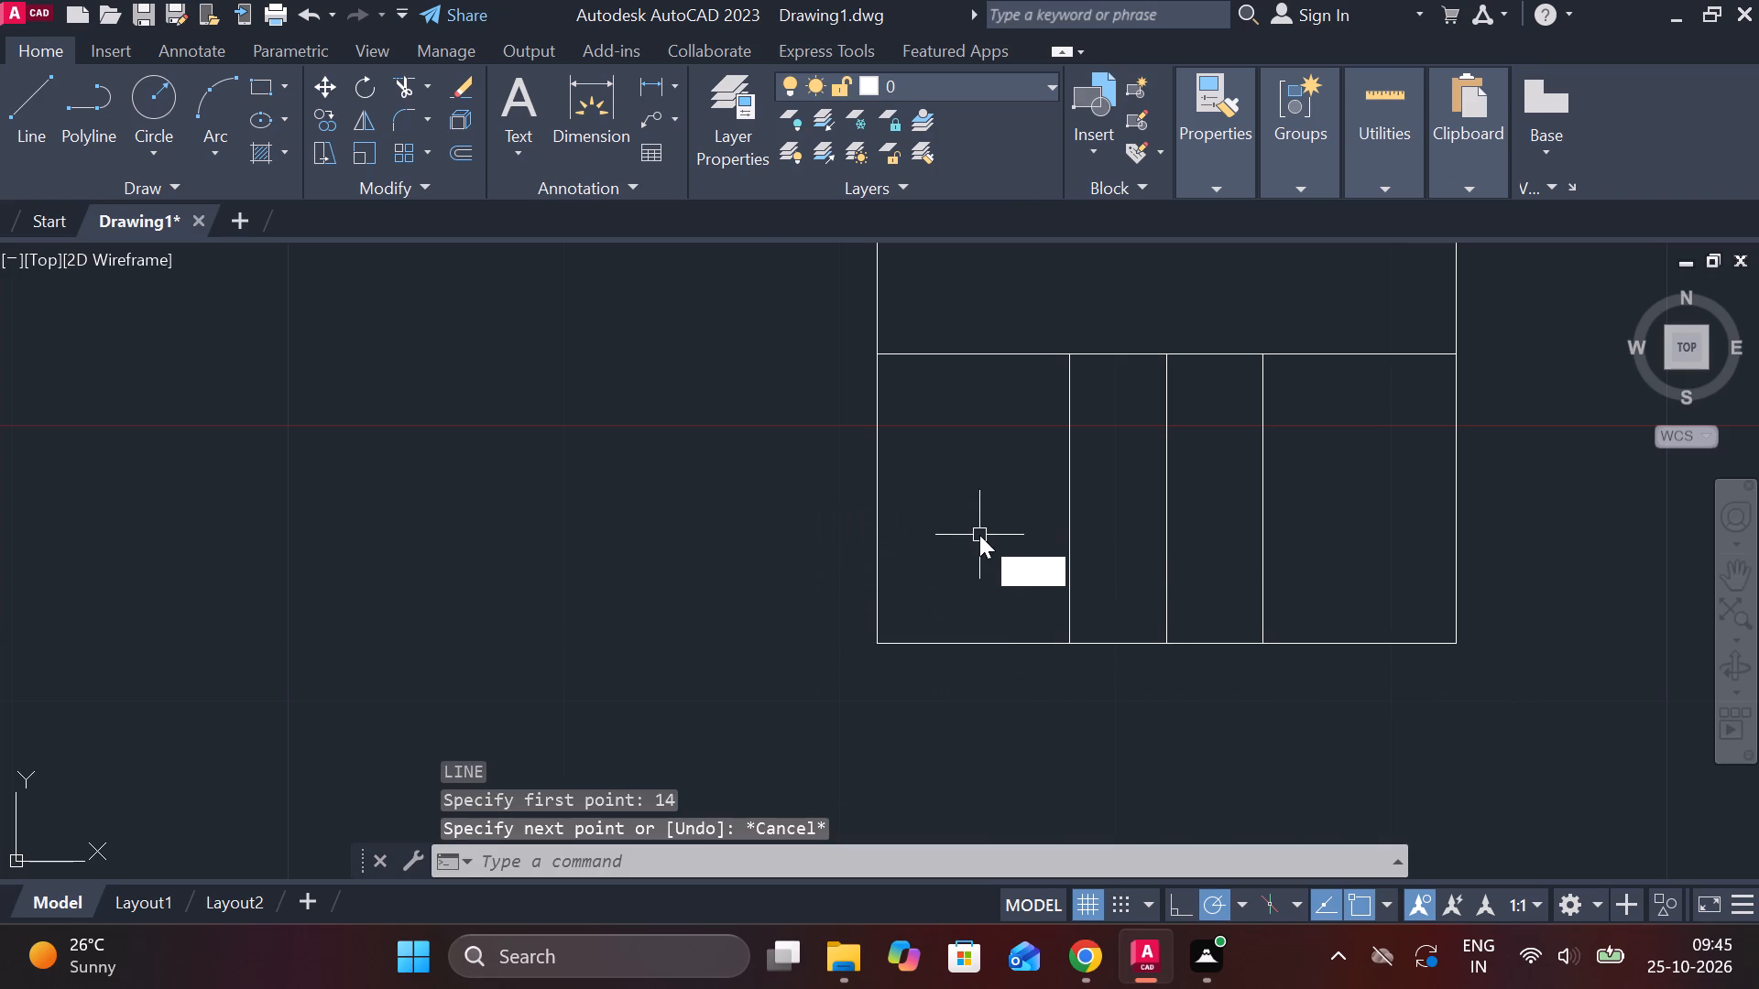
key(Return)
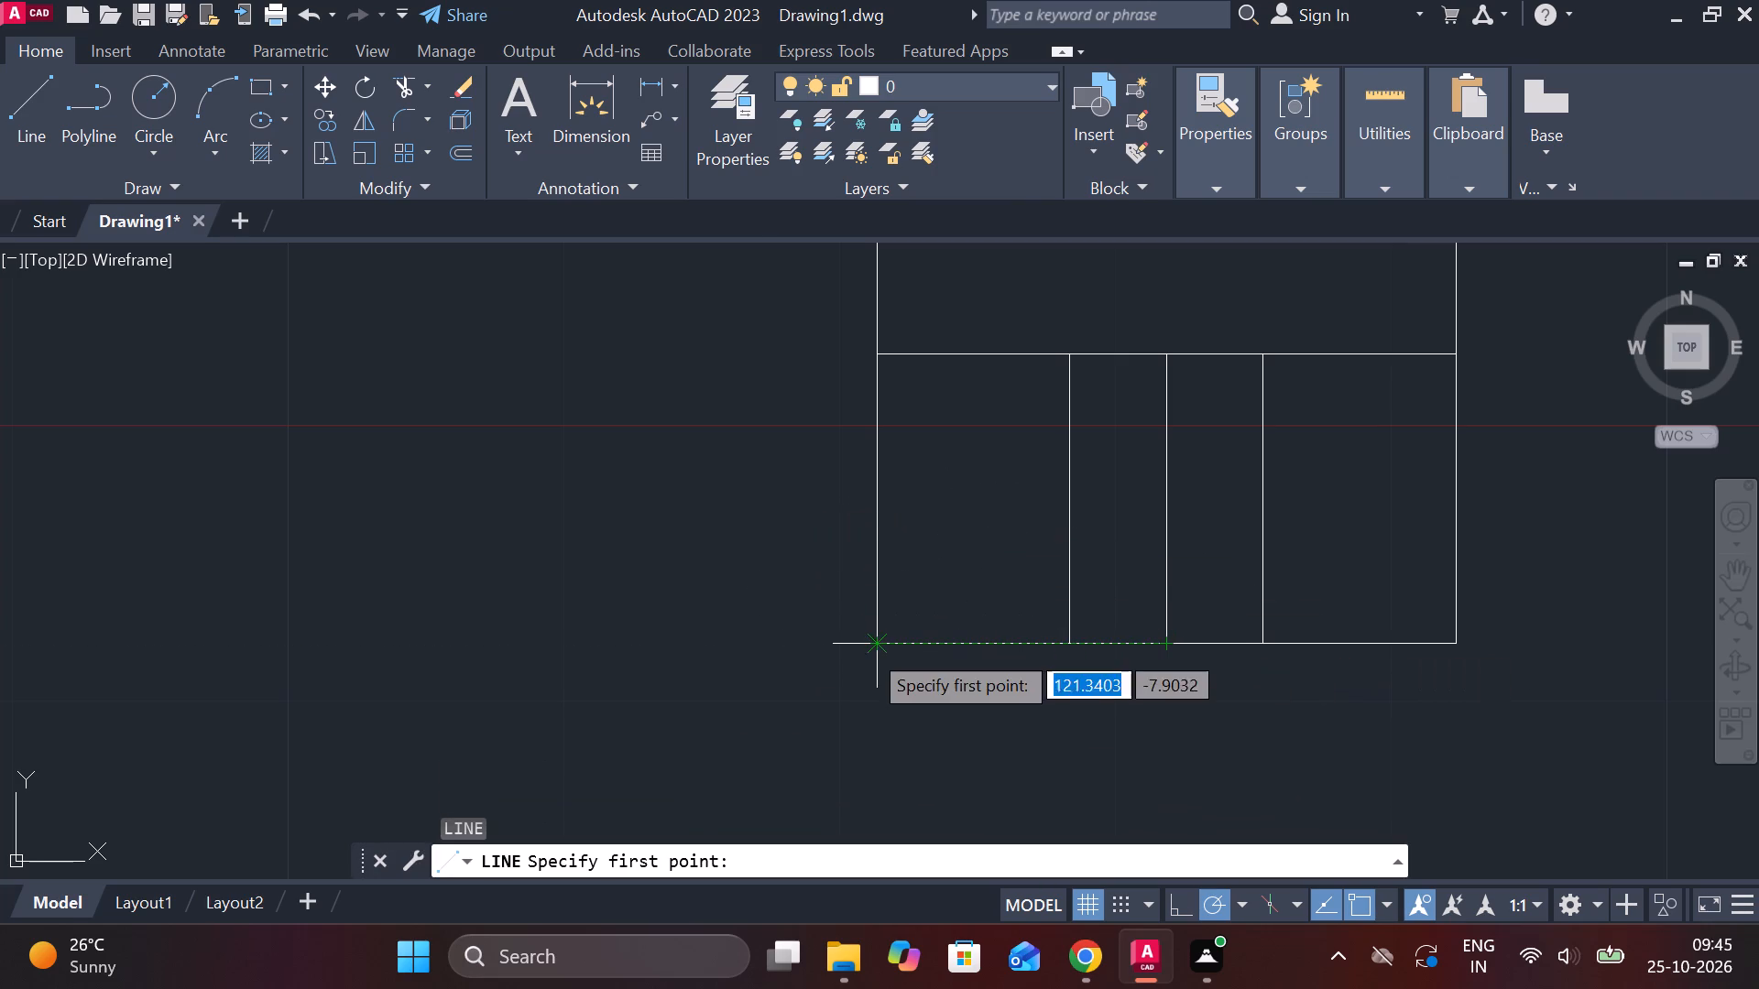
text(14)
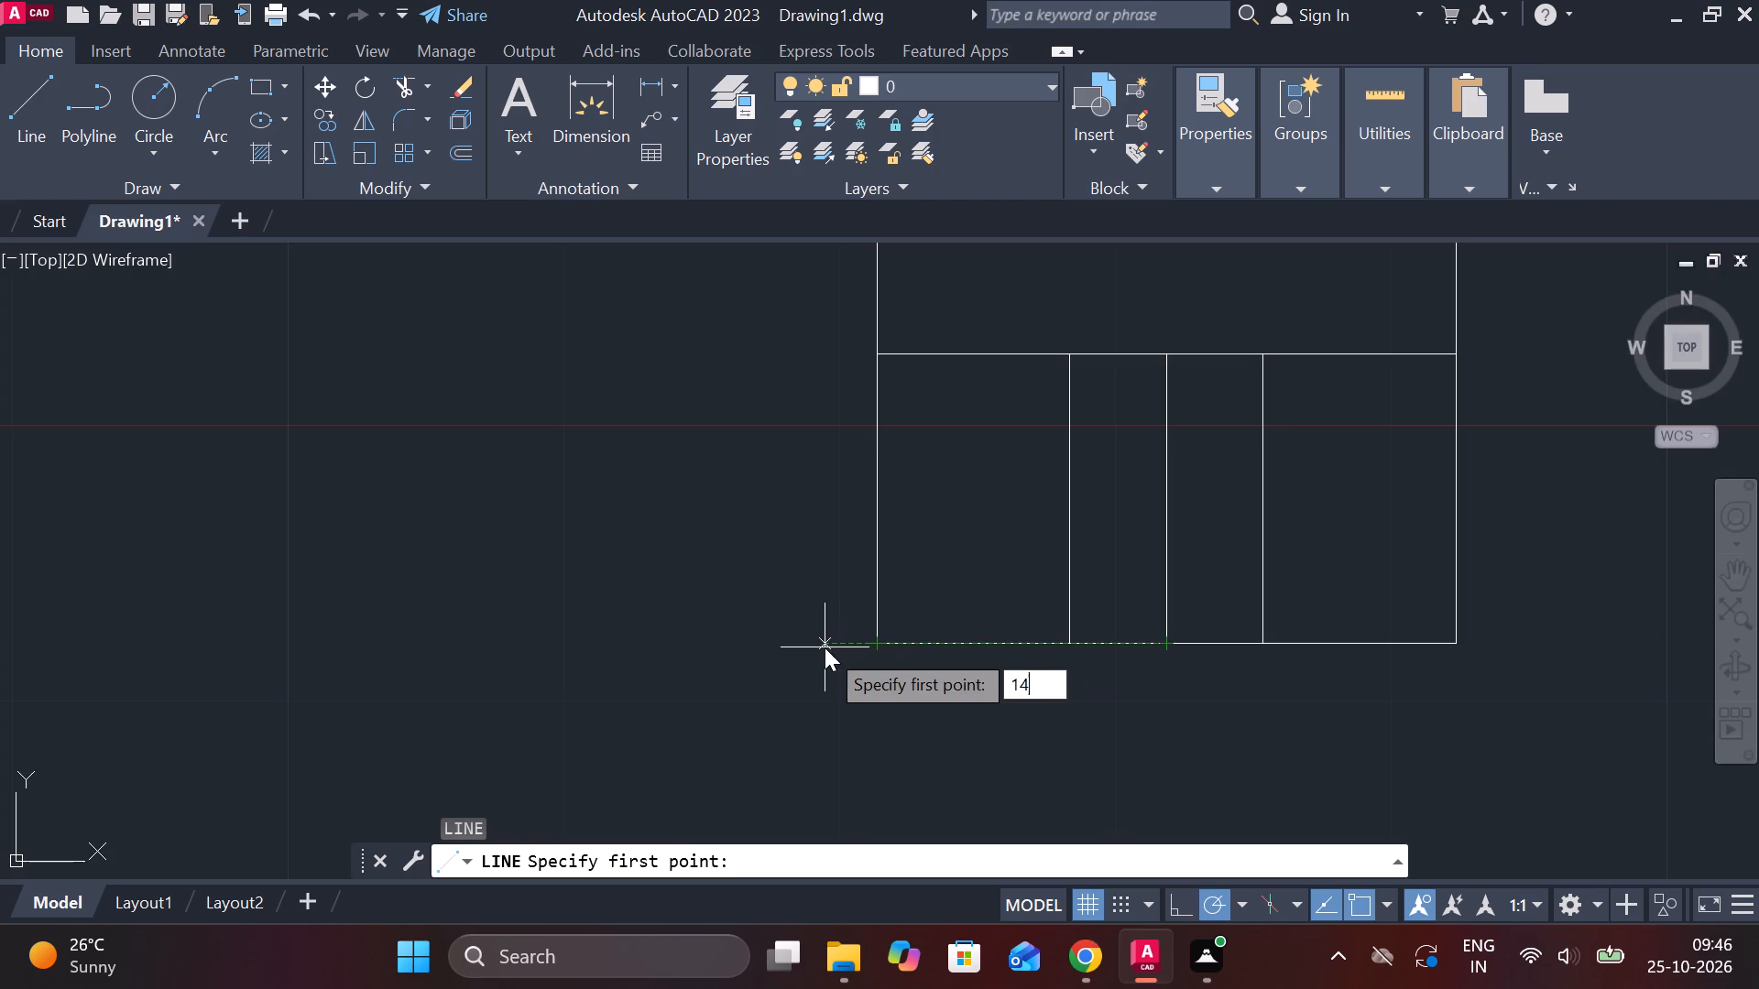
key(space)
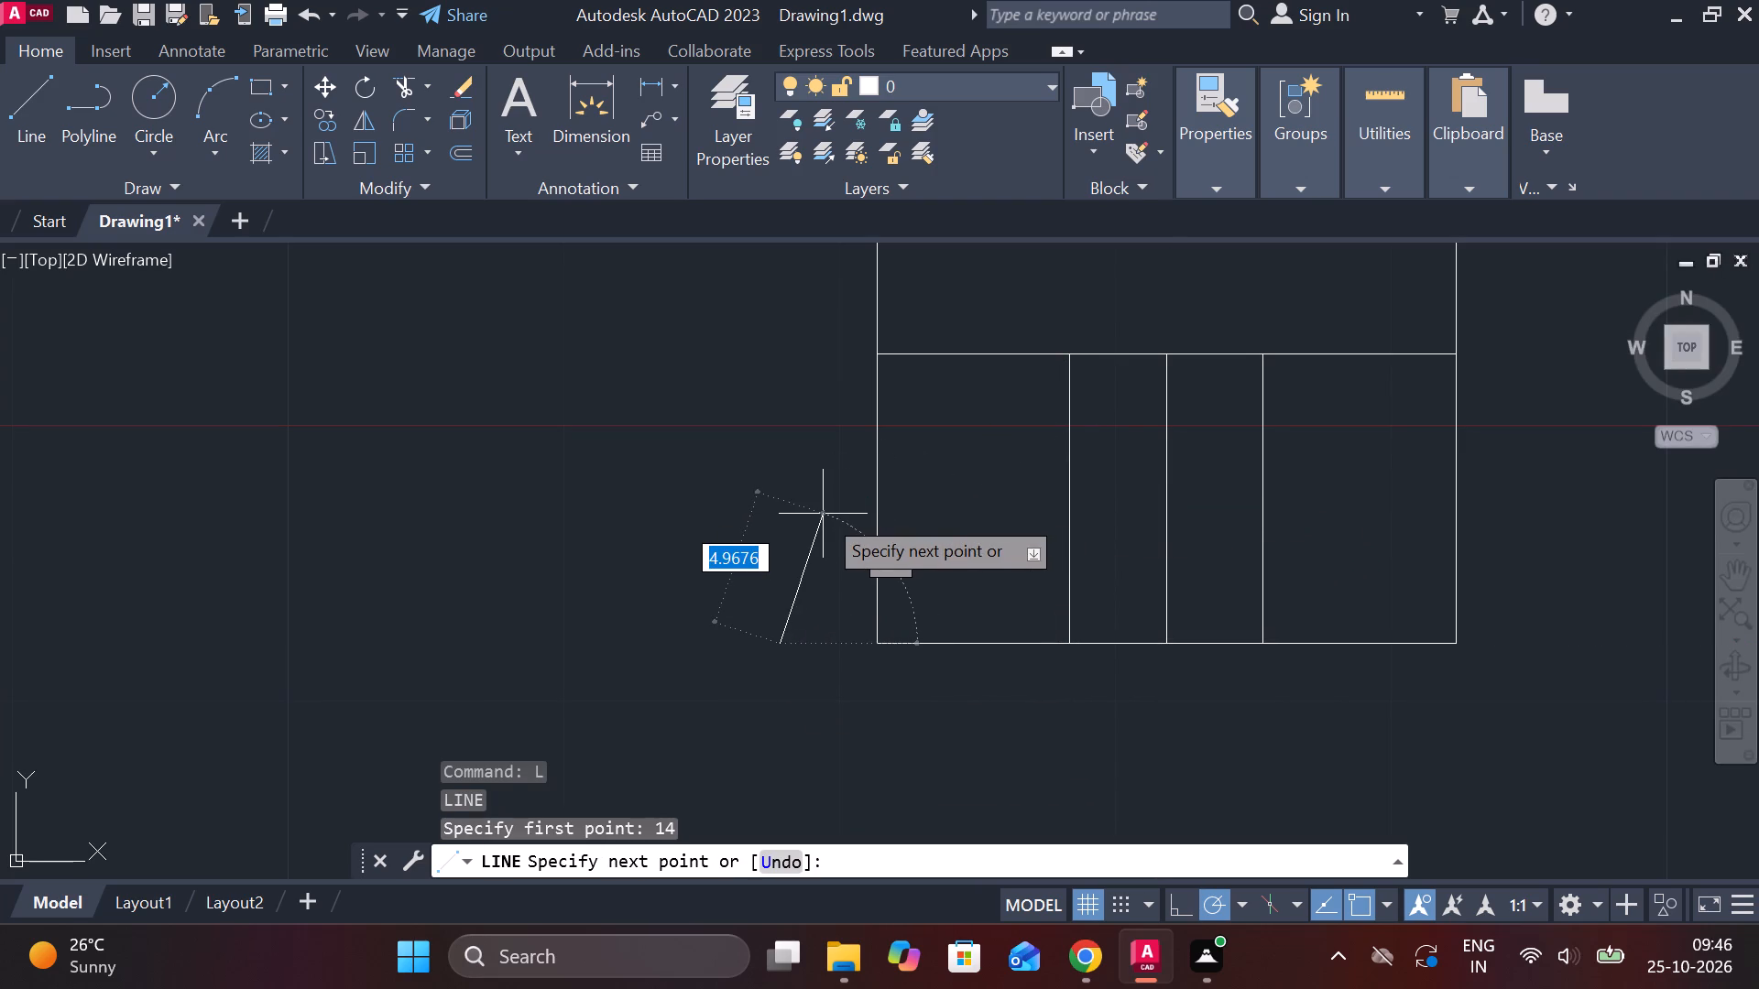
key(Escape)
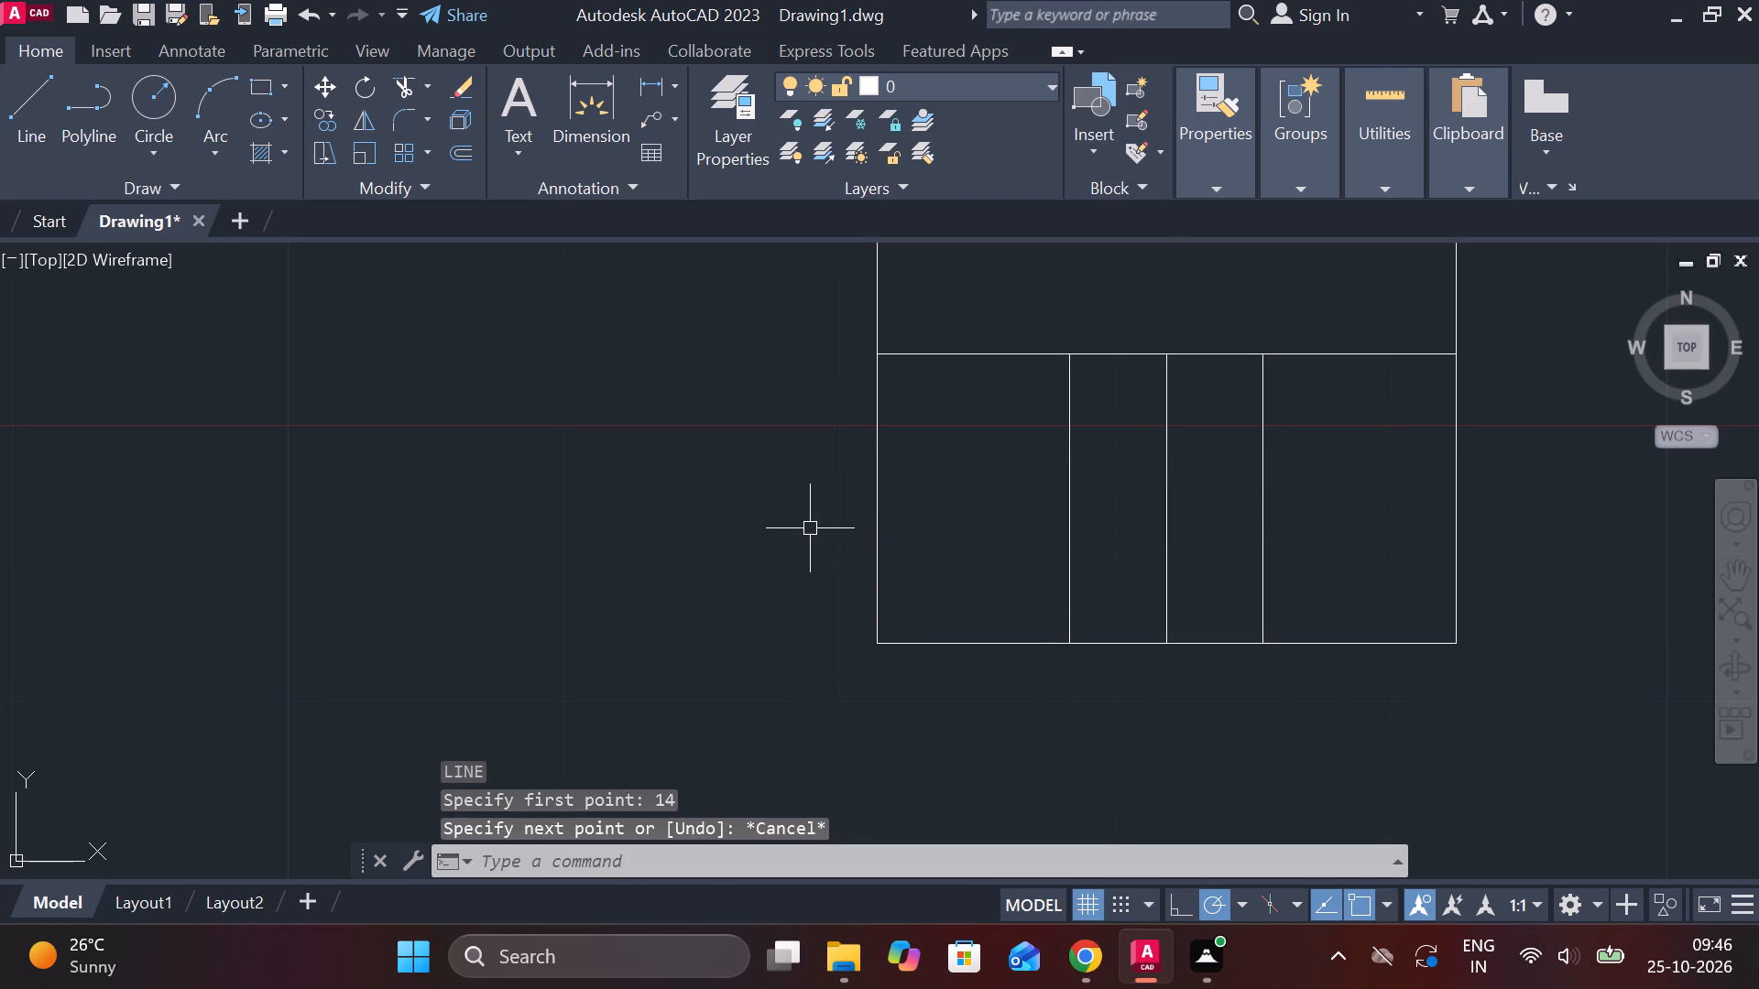
Draw a slanted line from the bottom edge, 7 left of its midpoint, to the top of the left slot line.
text(L')
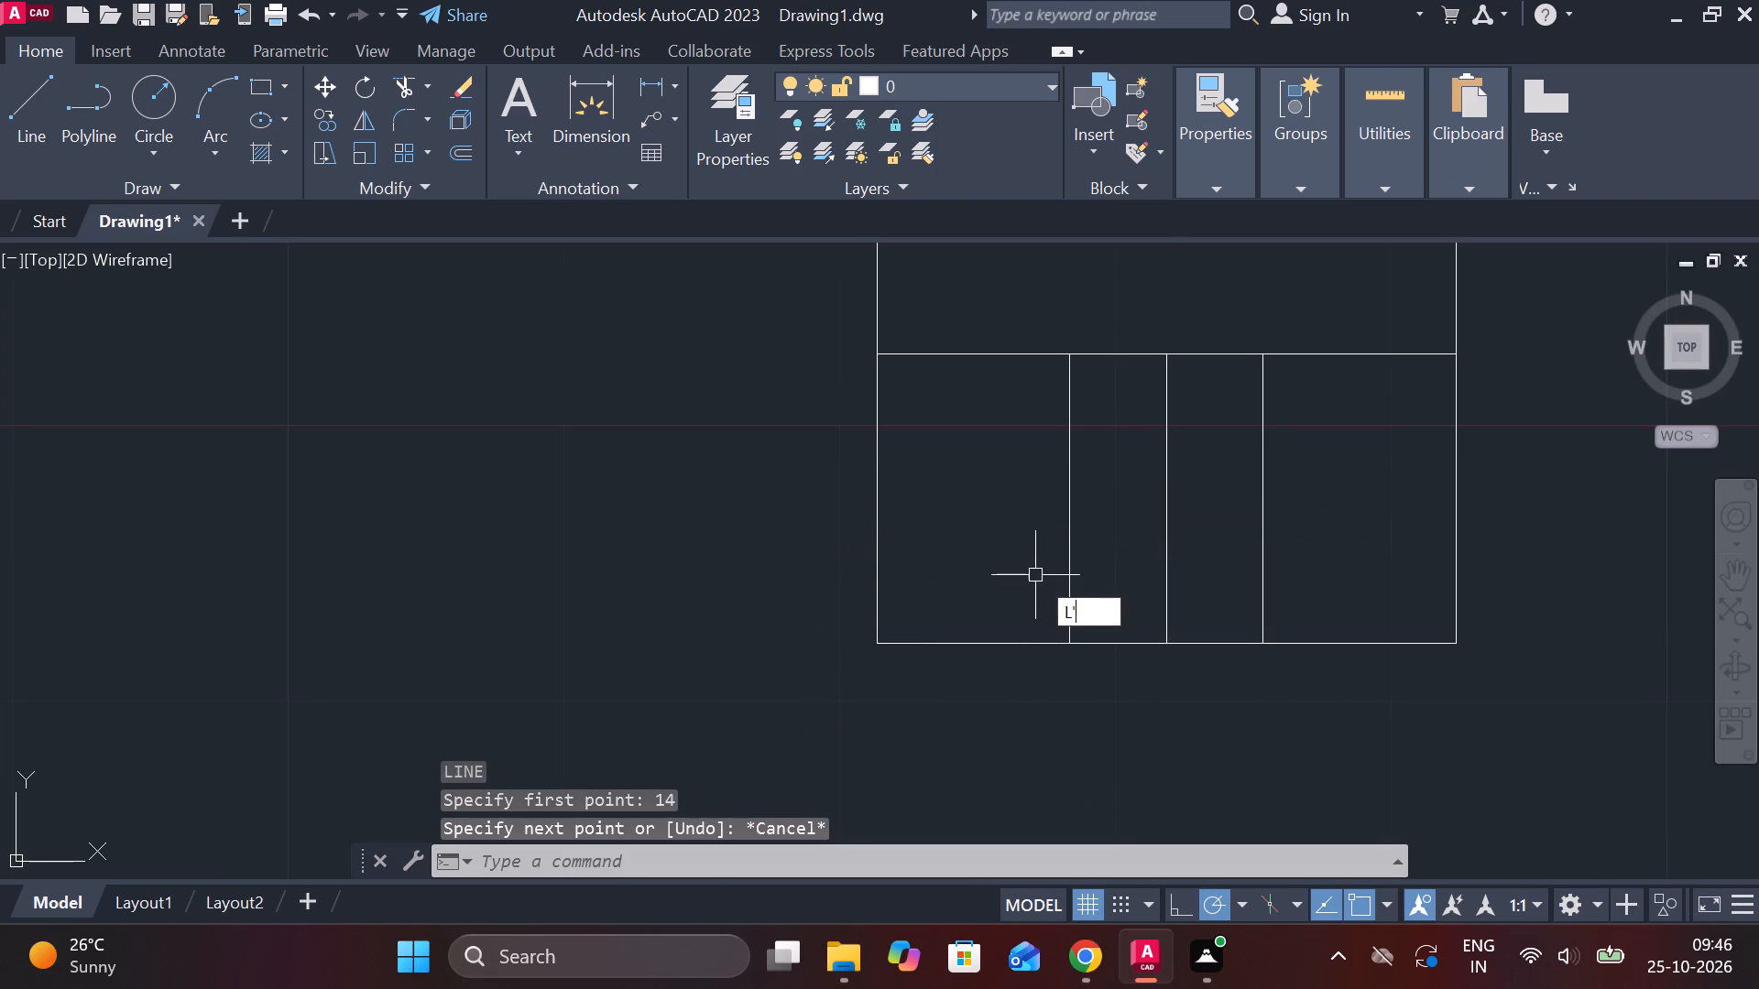
key(BackSpace)
key(Return)
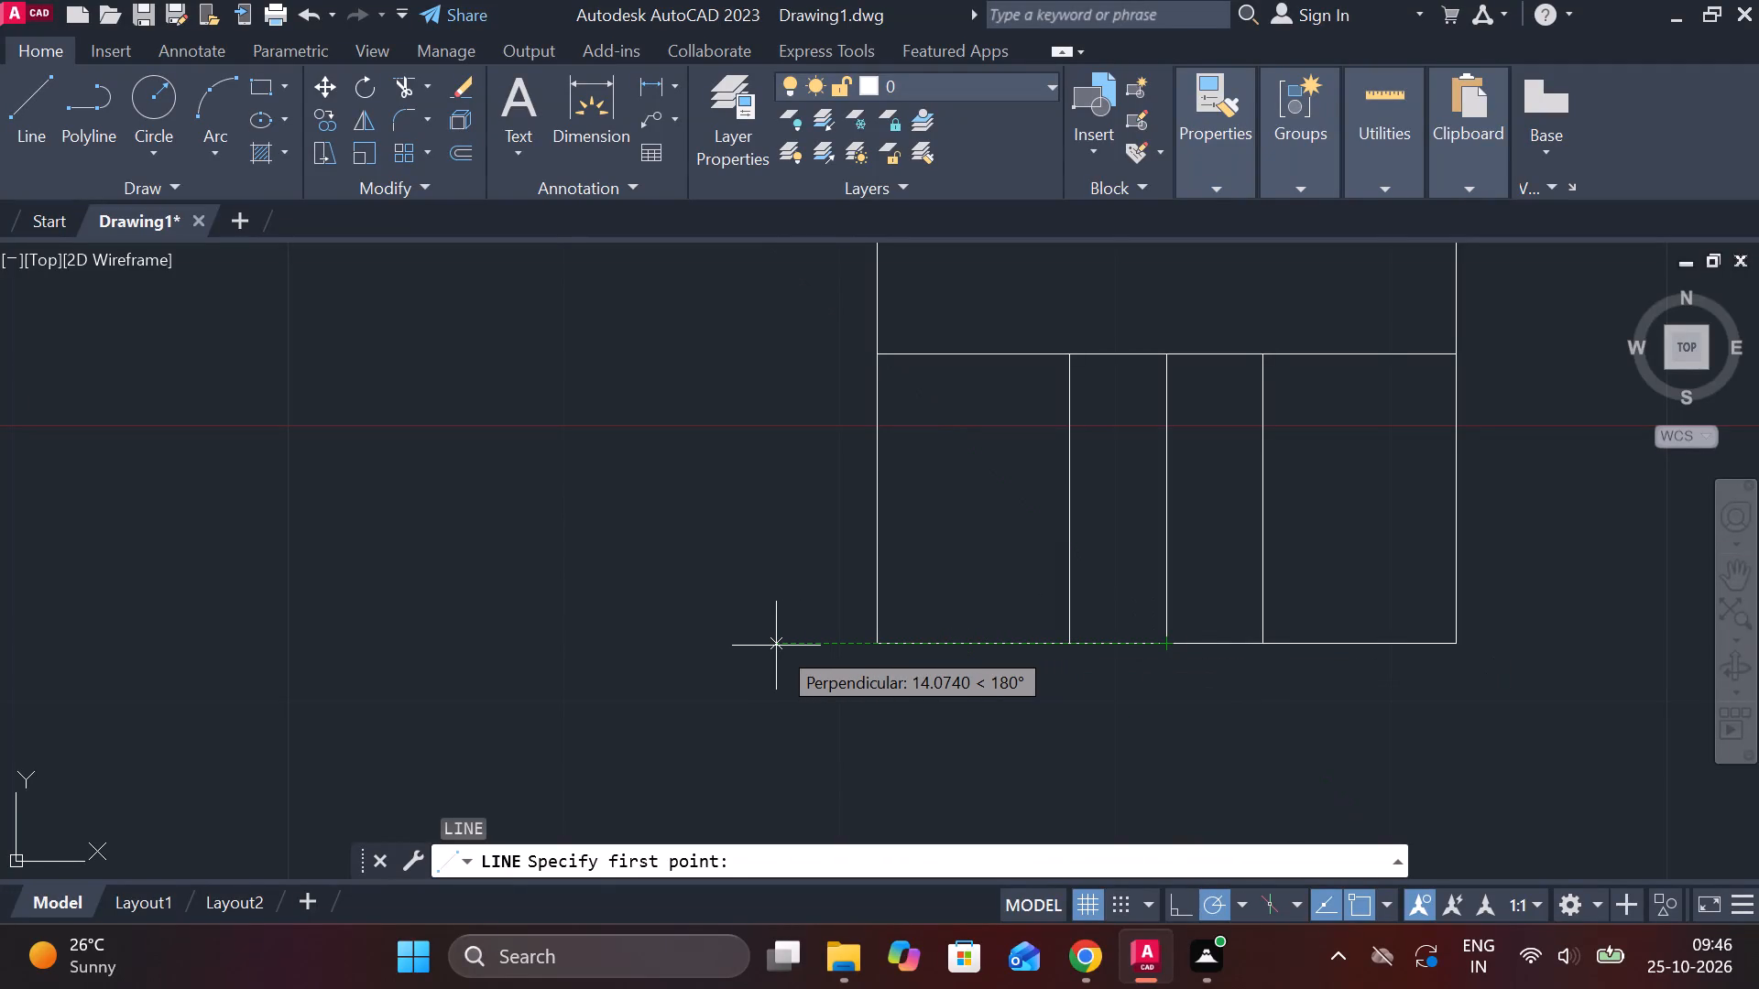
text(7)
key(space)
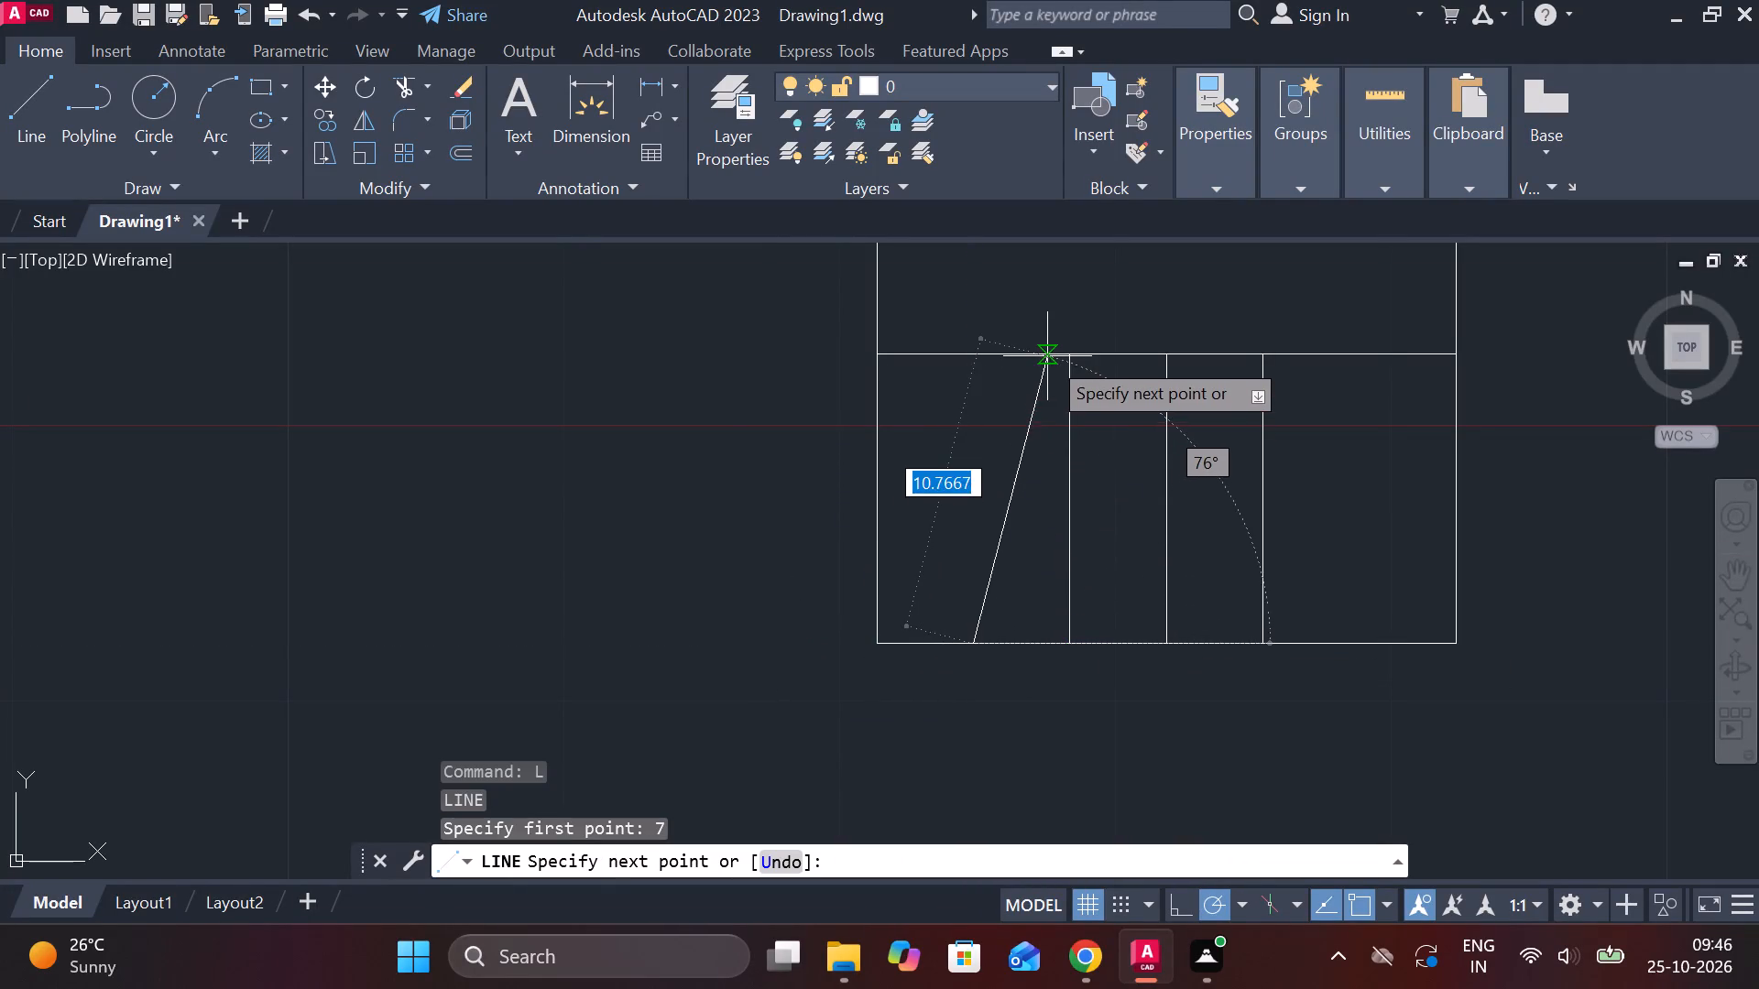
double_click(1066, 351)
key(Escape)
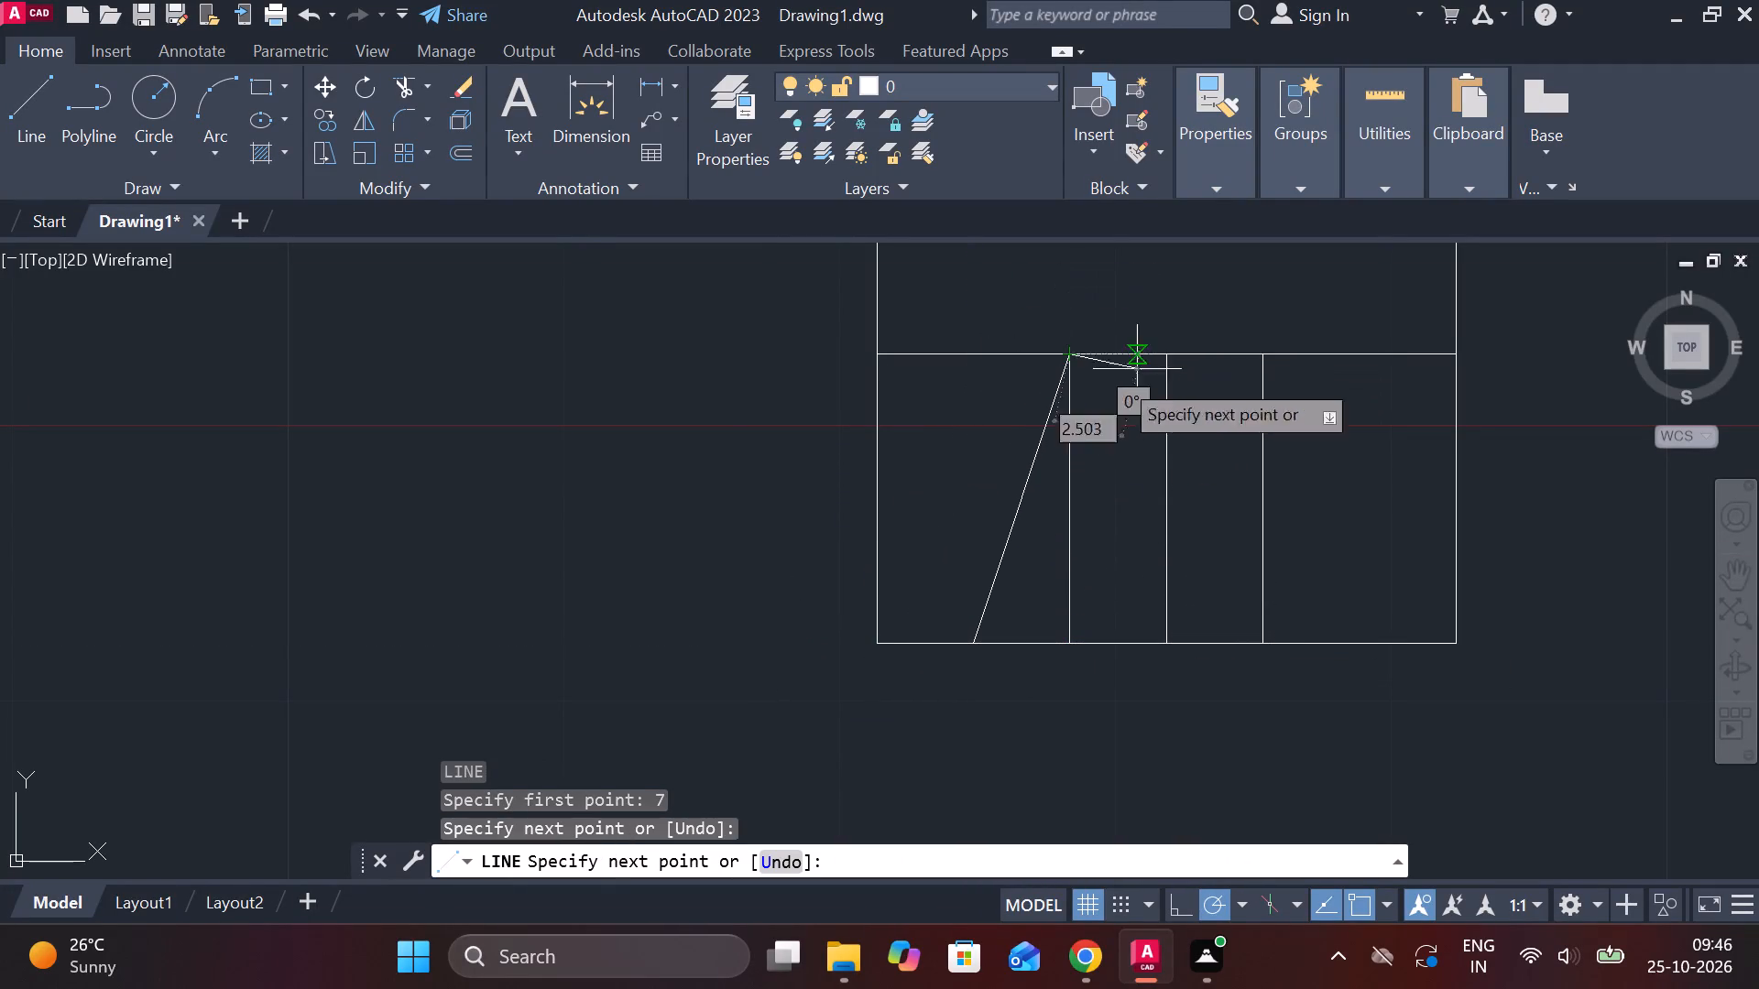
Mirror the slanted line about the slot's vertical midline, keeping the original.
click(1010, 545)
text(MI)
key(Return)
click(1163, 641)
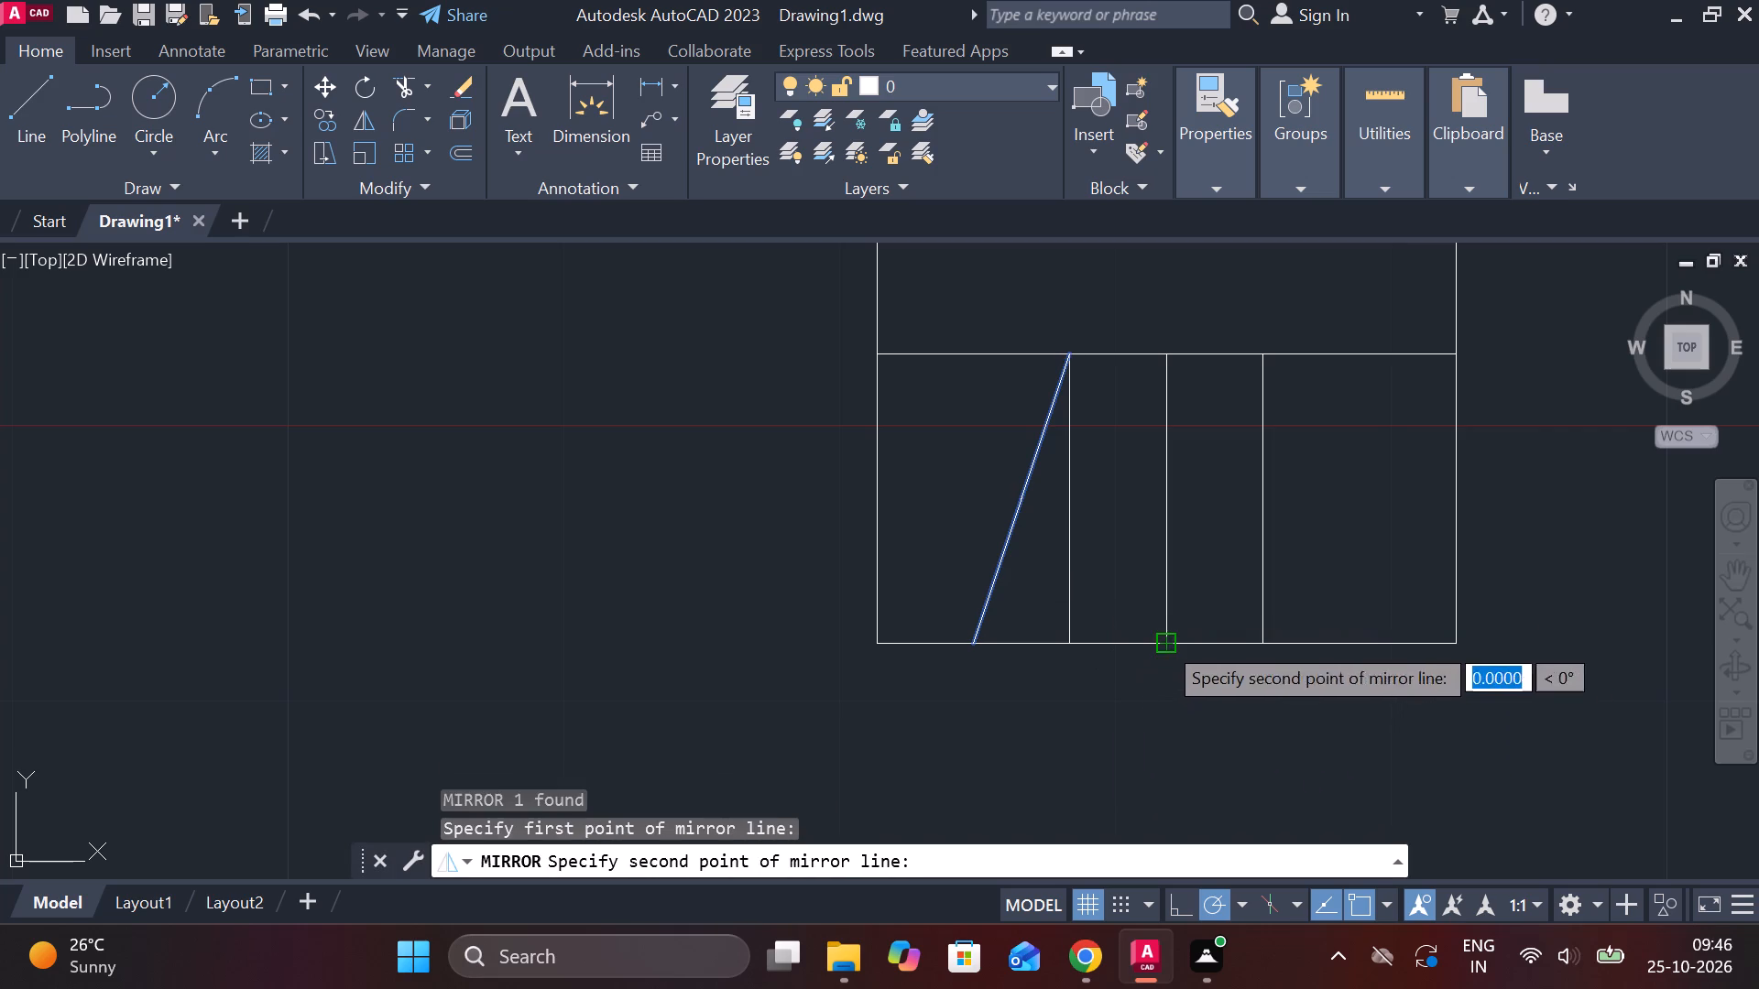
click(1170, 353)
drag(1209, 452, 1170, 353)
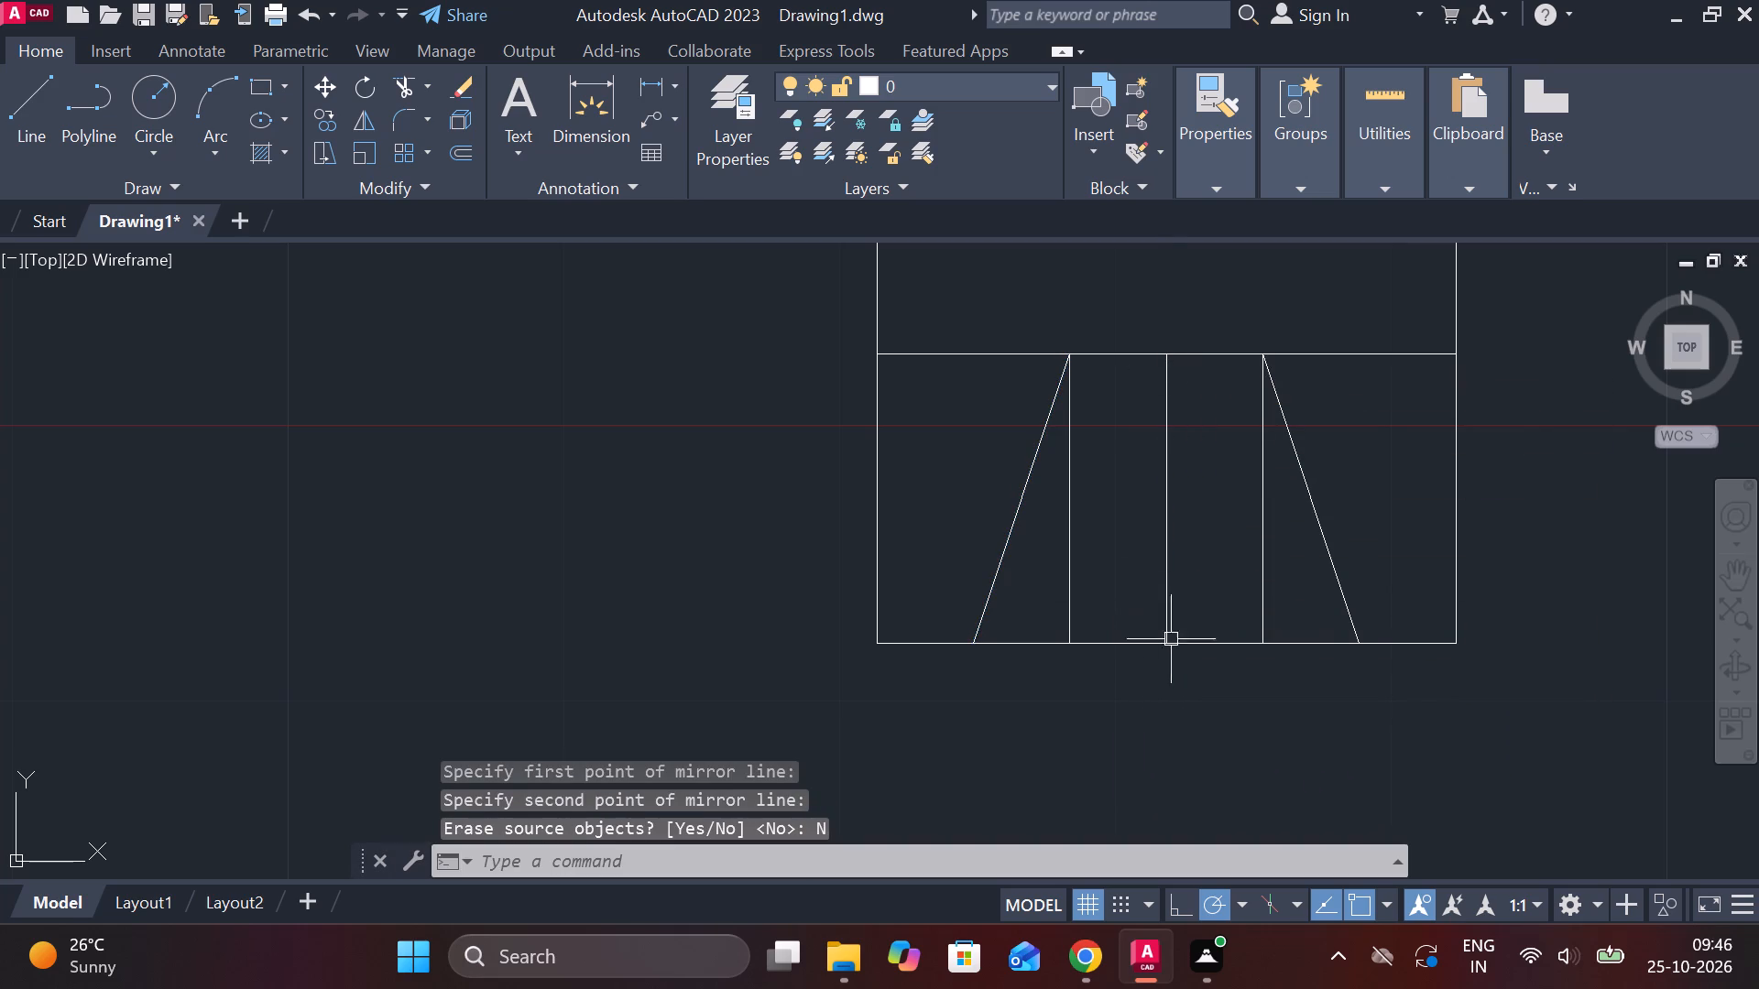
Trim the outer parts of the offset line, the three inner verticals and the bottom edge between the slanted lines, leaving an open trapezoidal groove.
text(TR)
key(space)
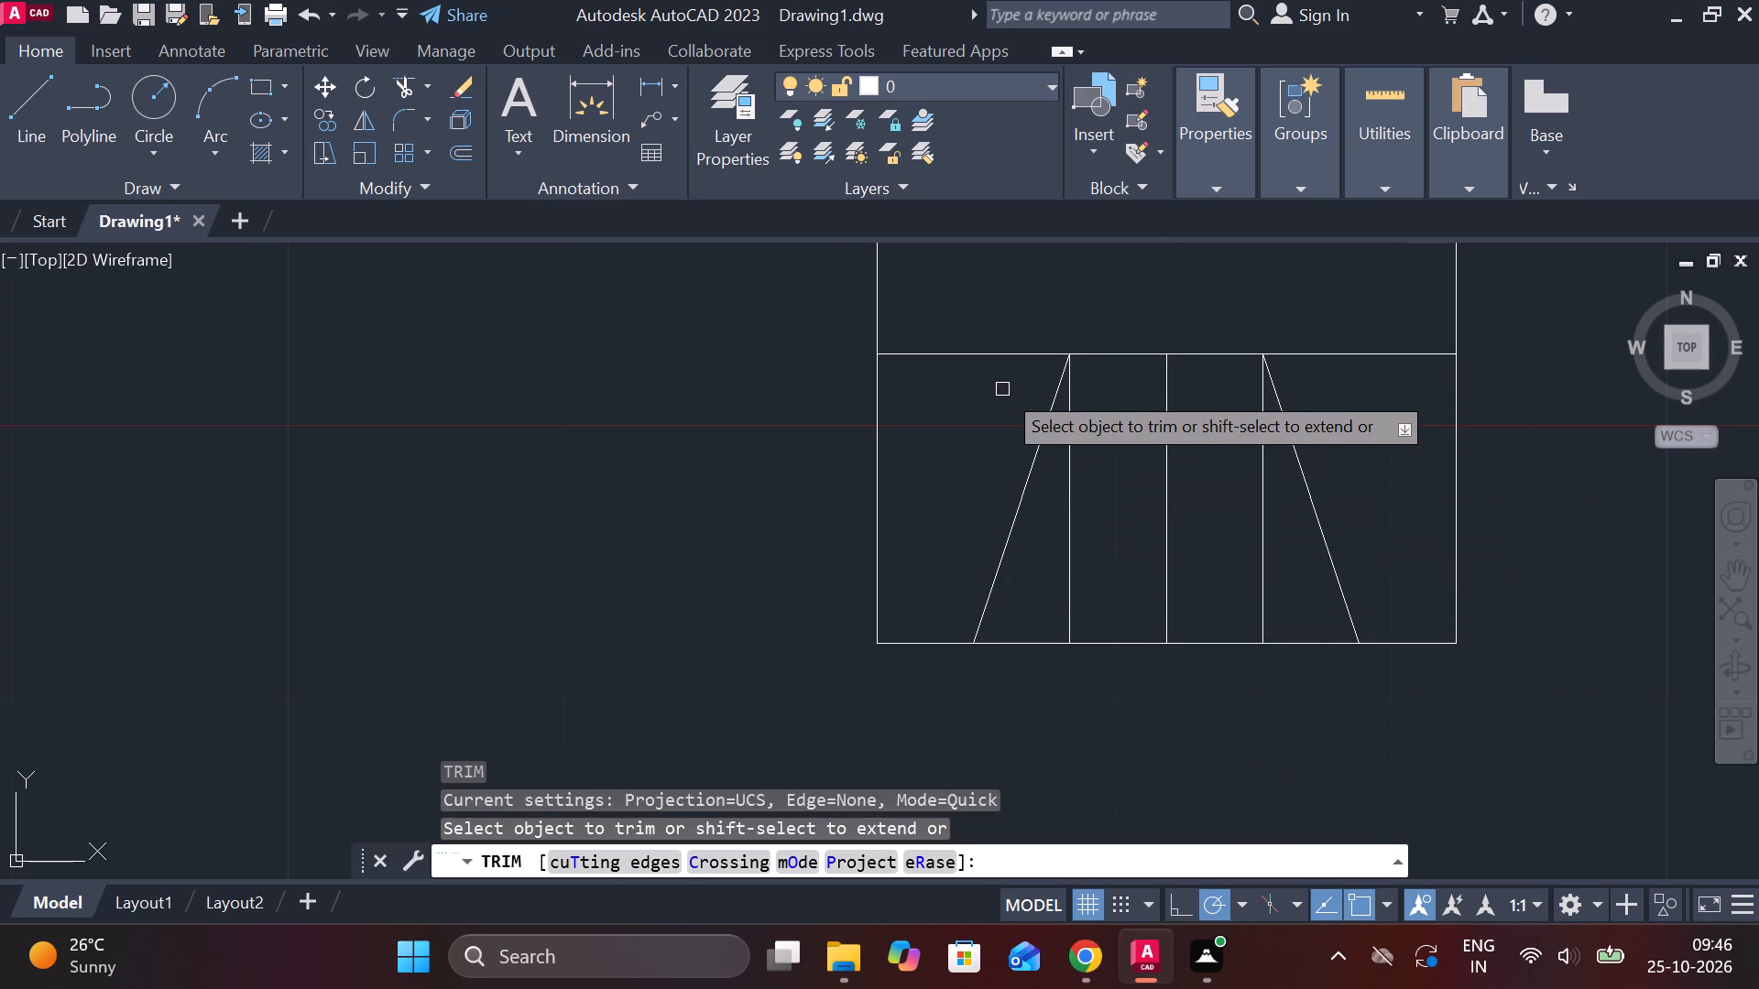
scroll(1002, 376, down, 3)
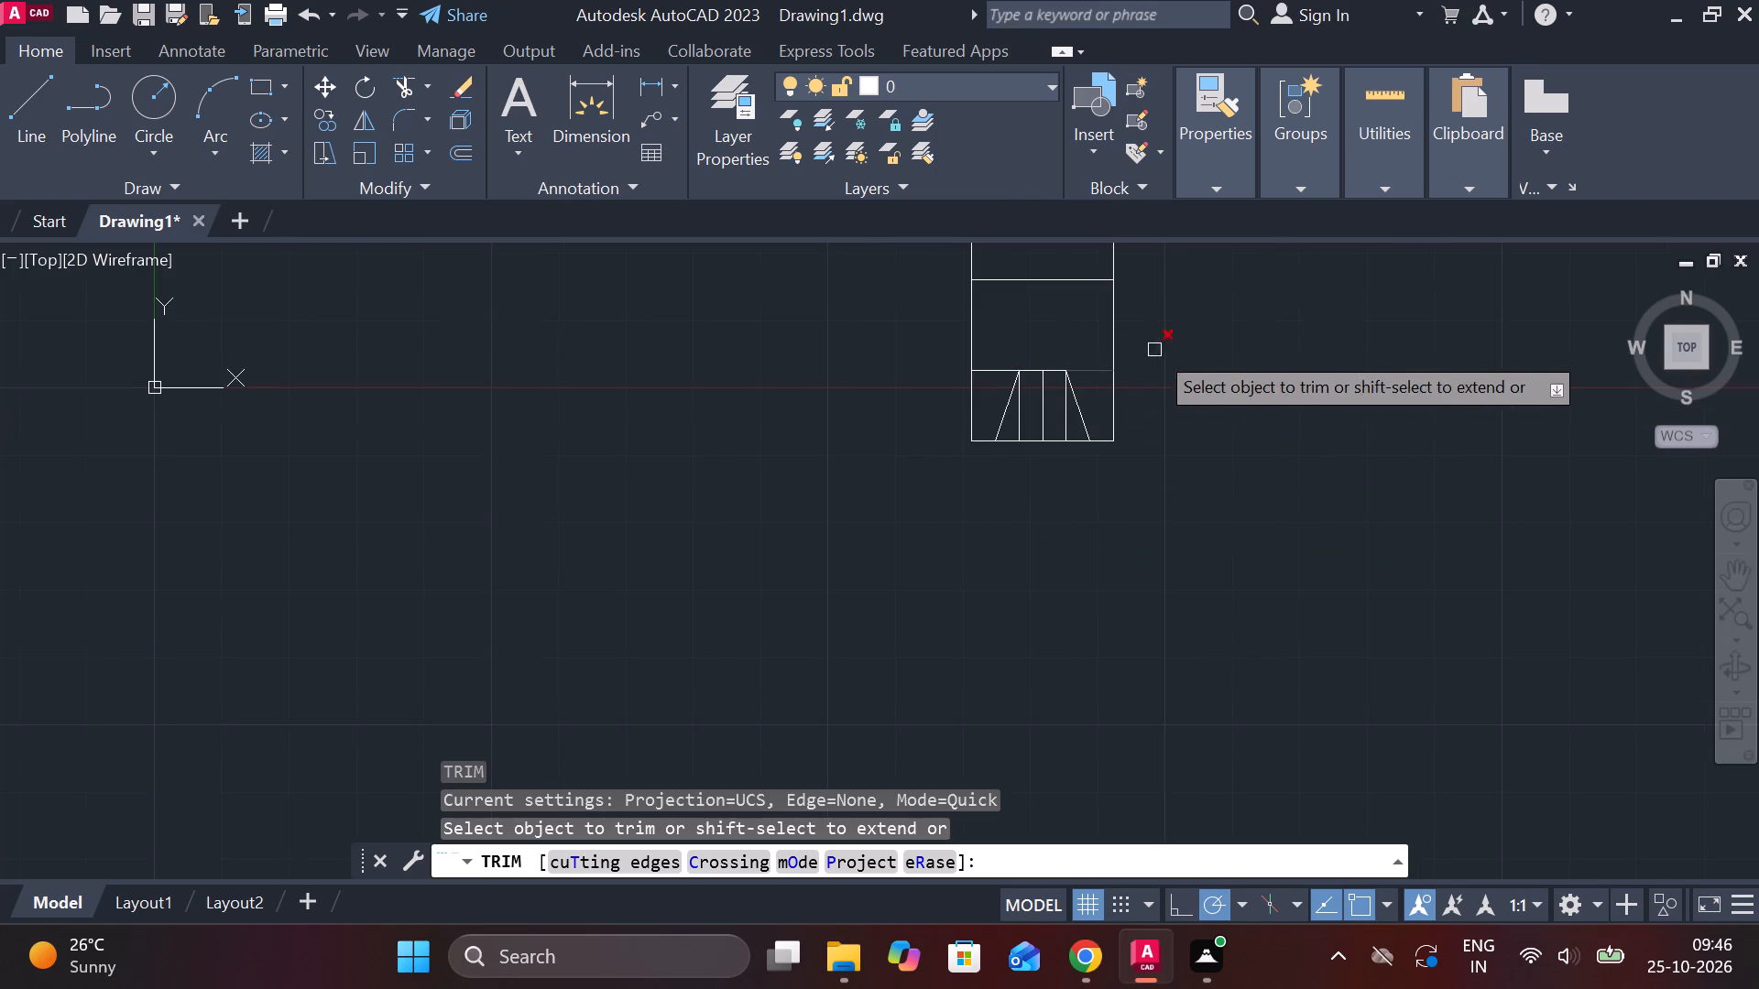
middle_drag(1164, 348, 1177, 427)
scroll(1098, 451, up, 3)
click(1103, 450)
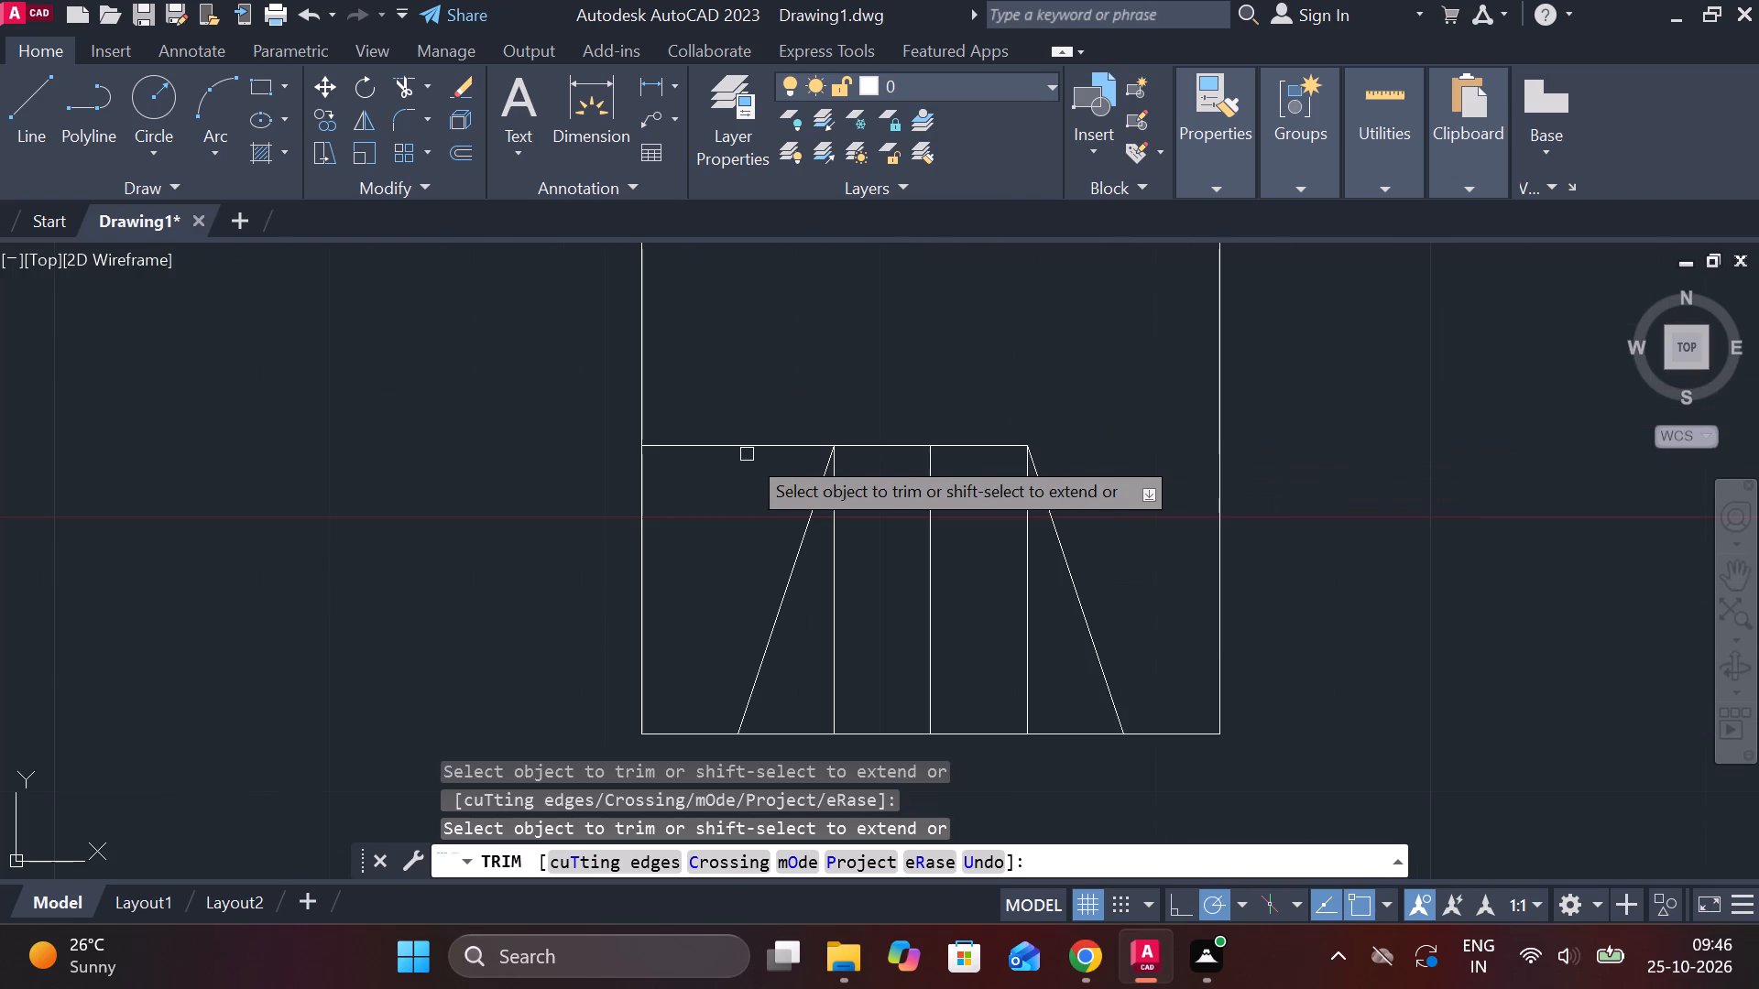
click(749, 446)
click(835, 581)
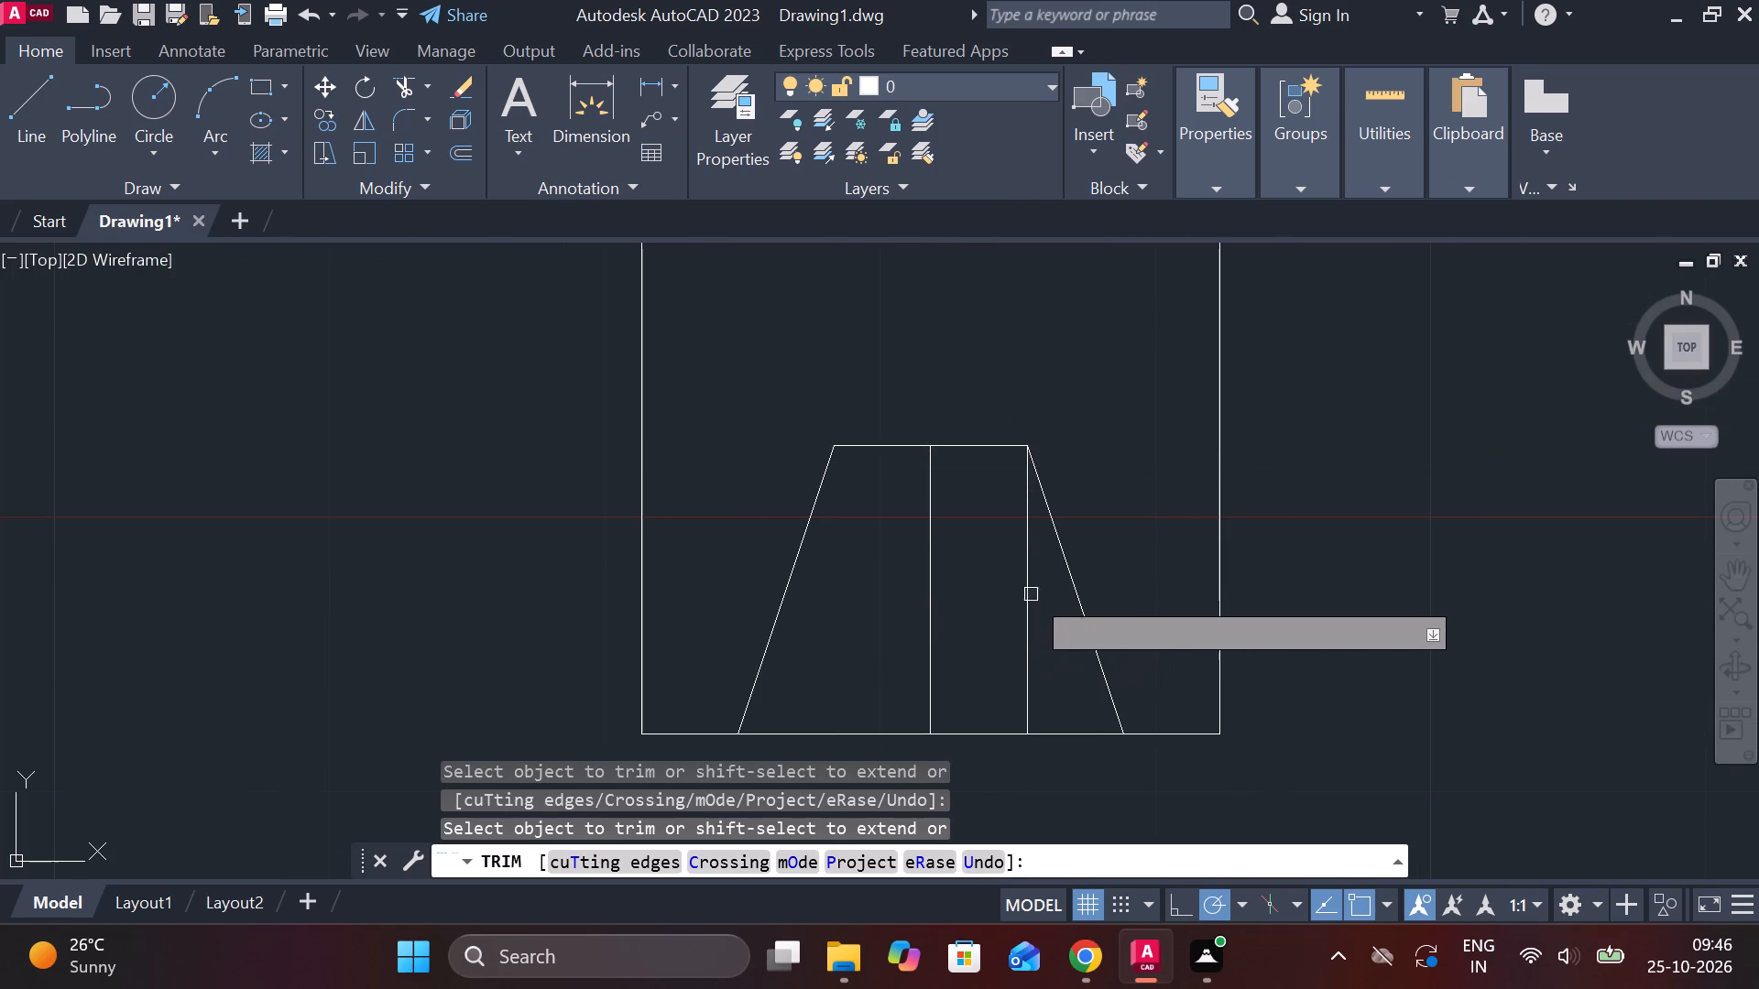
click(1032, 589)
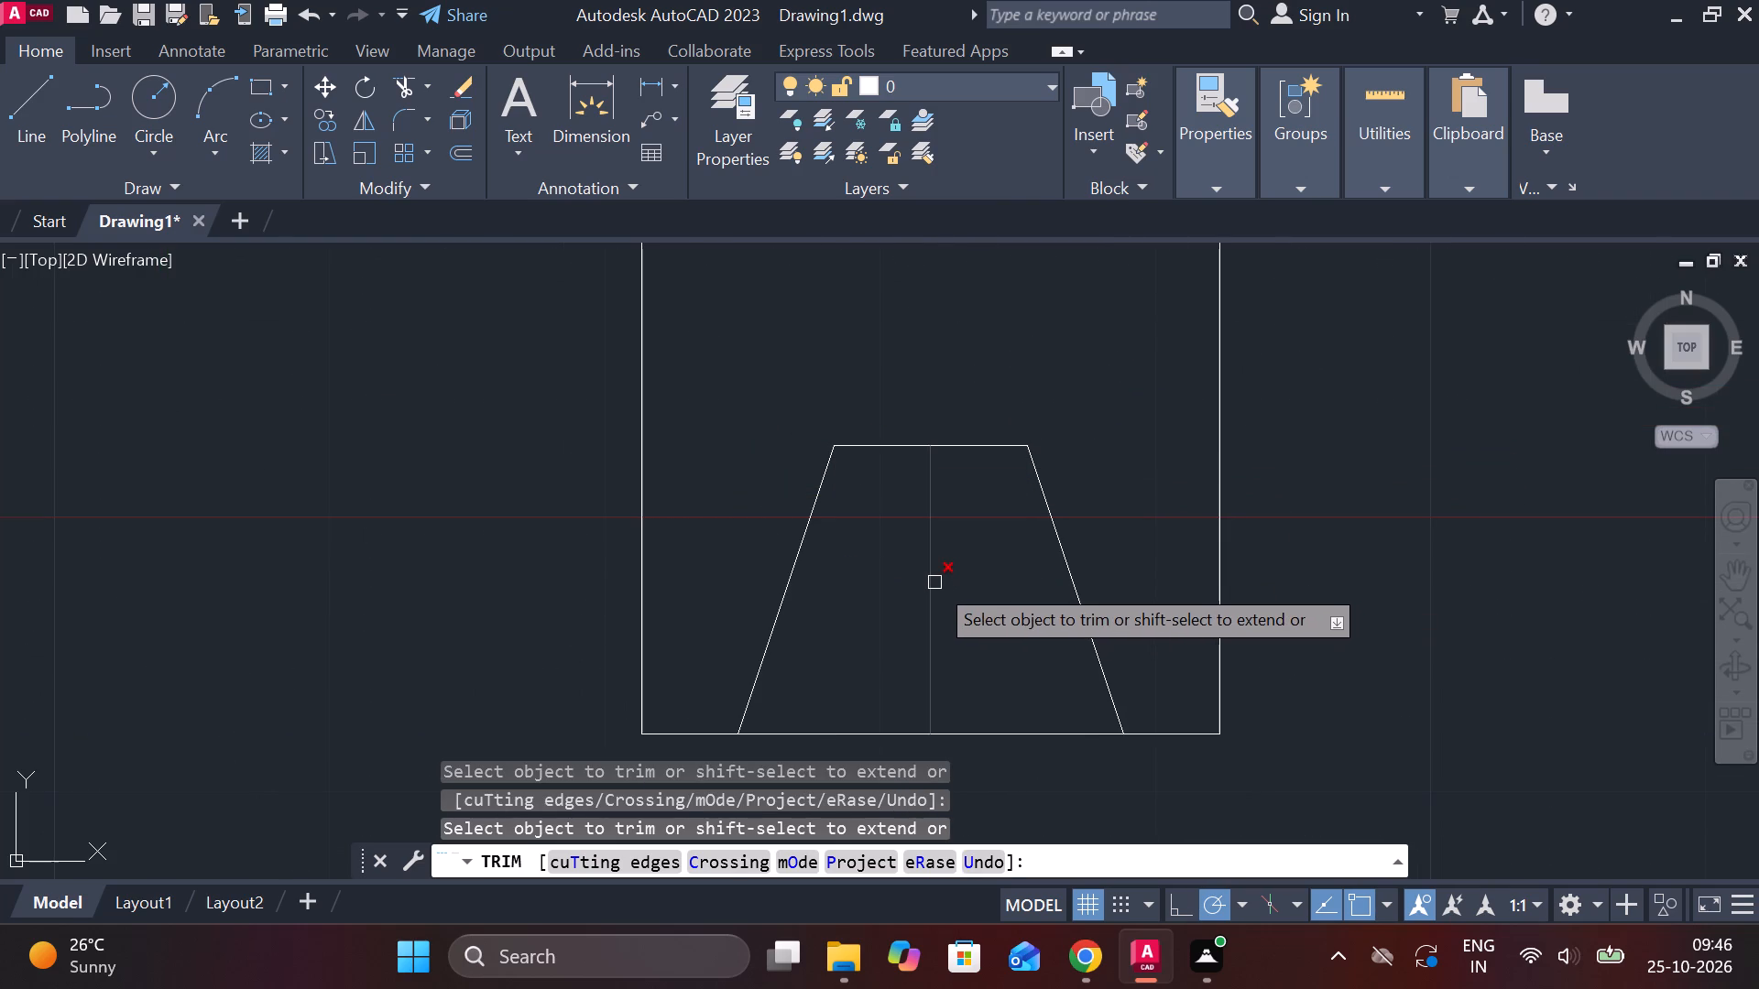
click(934, 582)
scroll(1234, 560, down, 1)
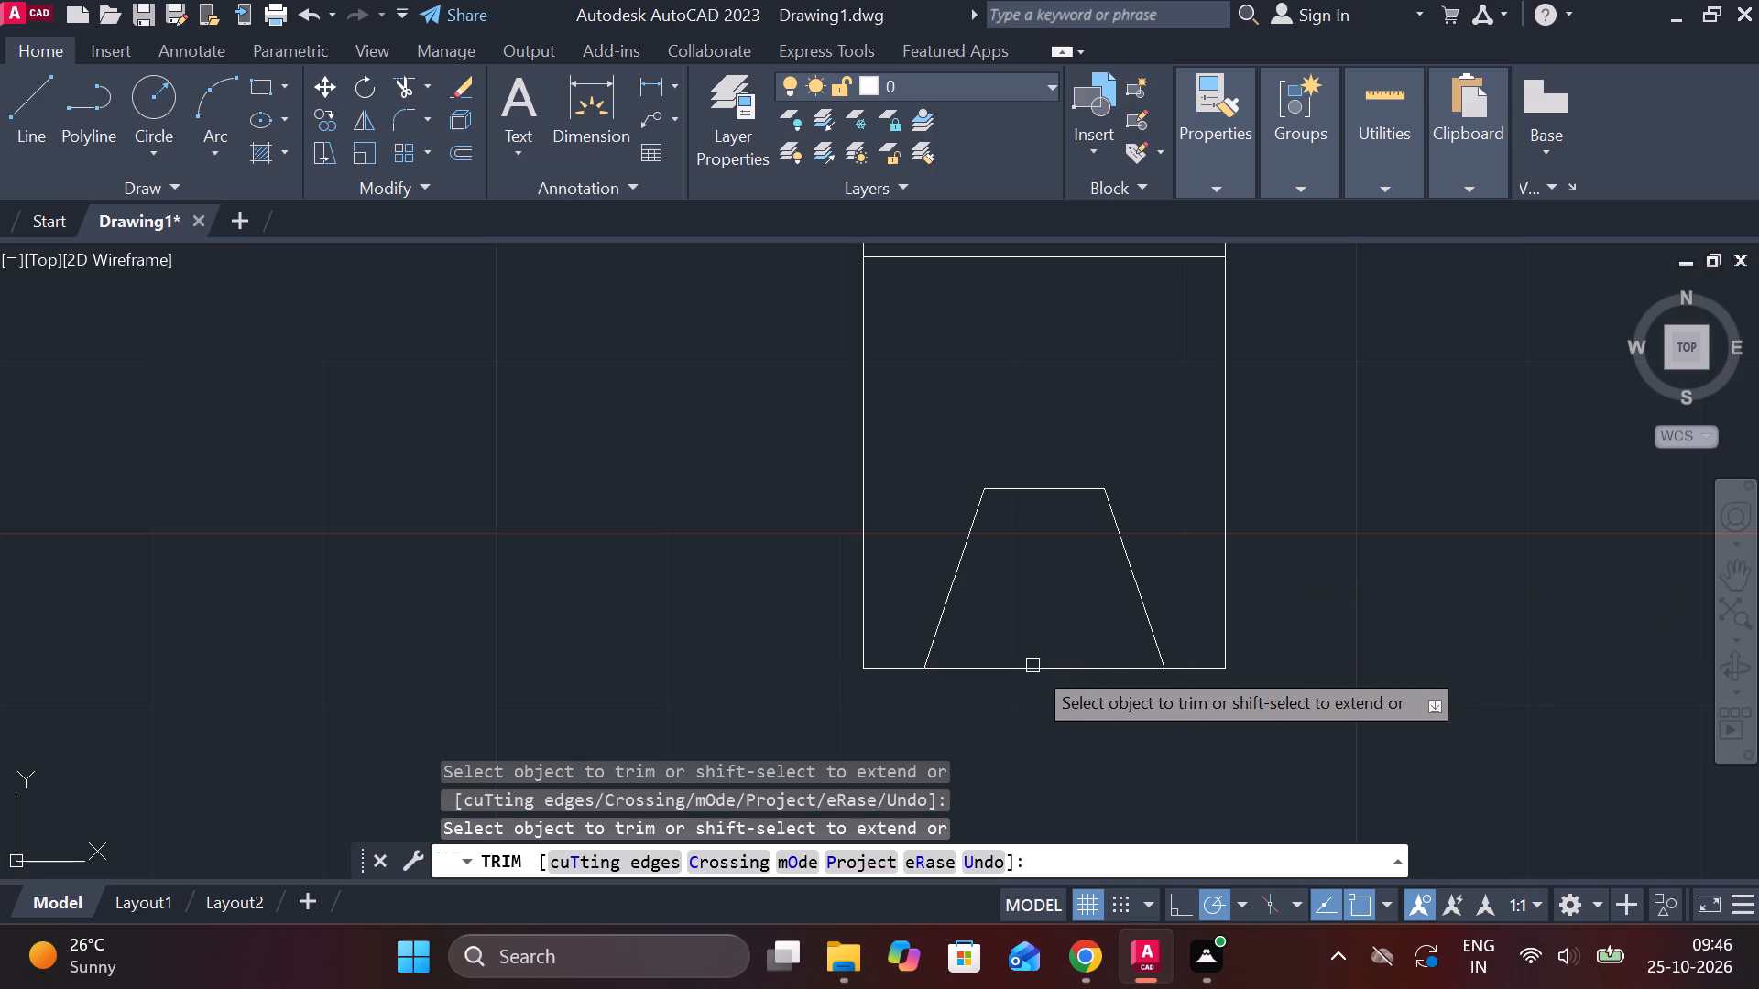
click(1032, 667)
scroll(1036, 662, down, 2)
key(Escape)
Mirror the groove profile and the two short bottom edge segments about the part's horizontal centre line, keeping the originals.
middle_drag(1114, 555, 1116, 555)
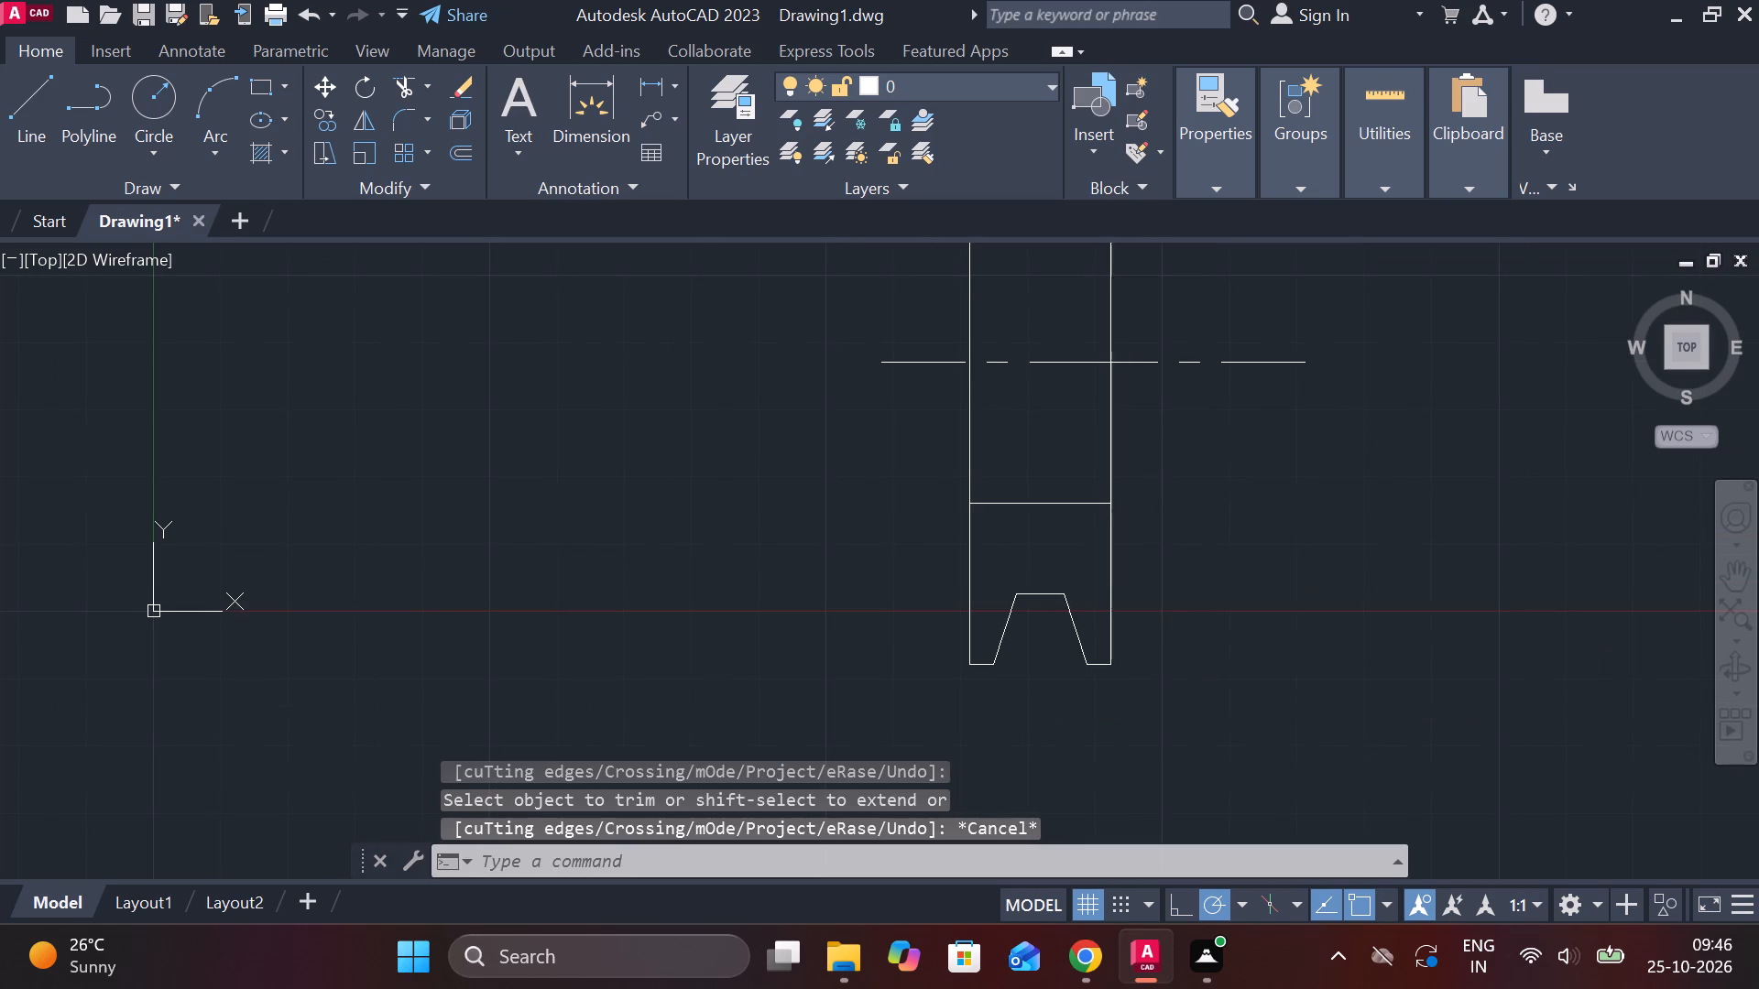
middle_drag(1116, 555, 1076, 670)
scroll(1119, 653, down, 1)
scroll(1020, 766, up, 2)
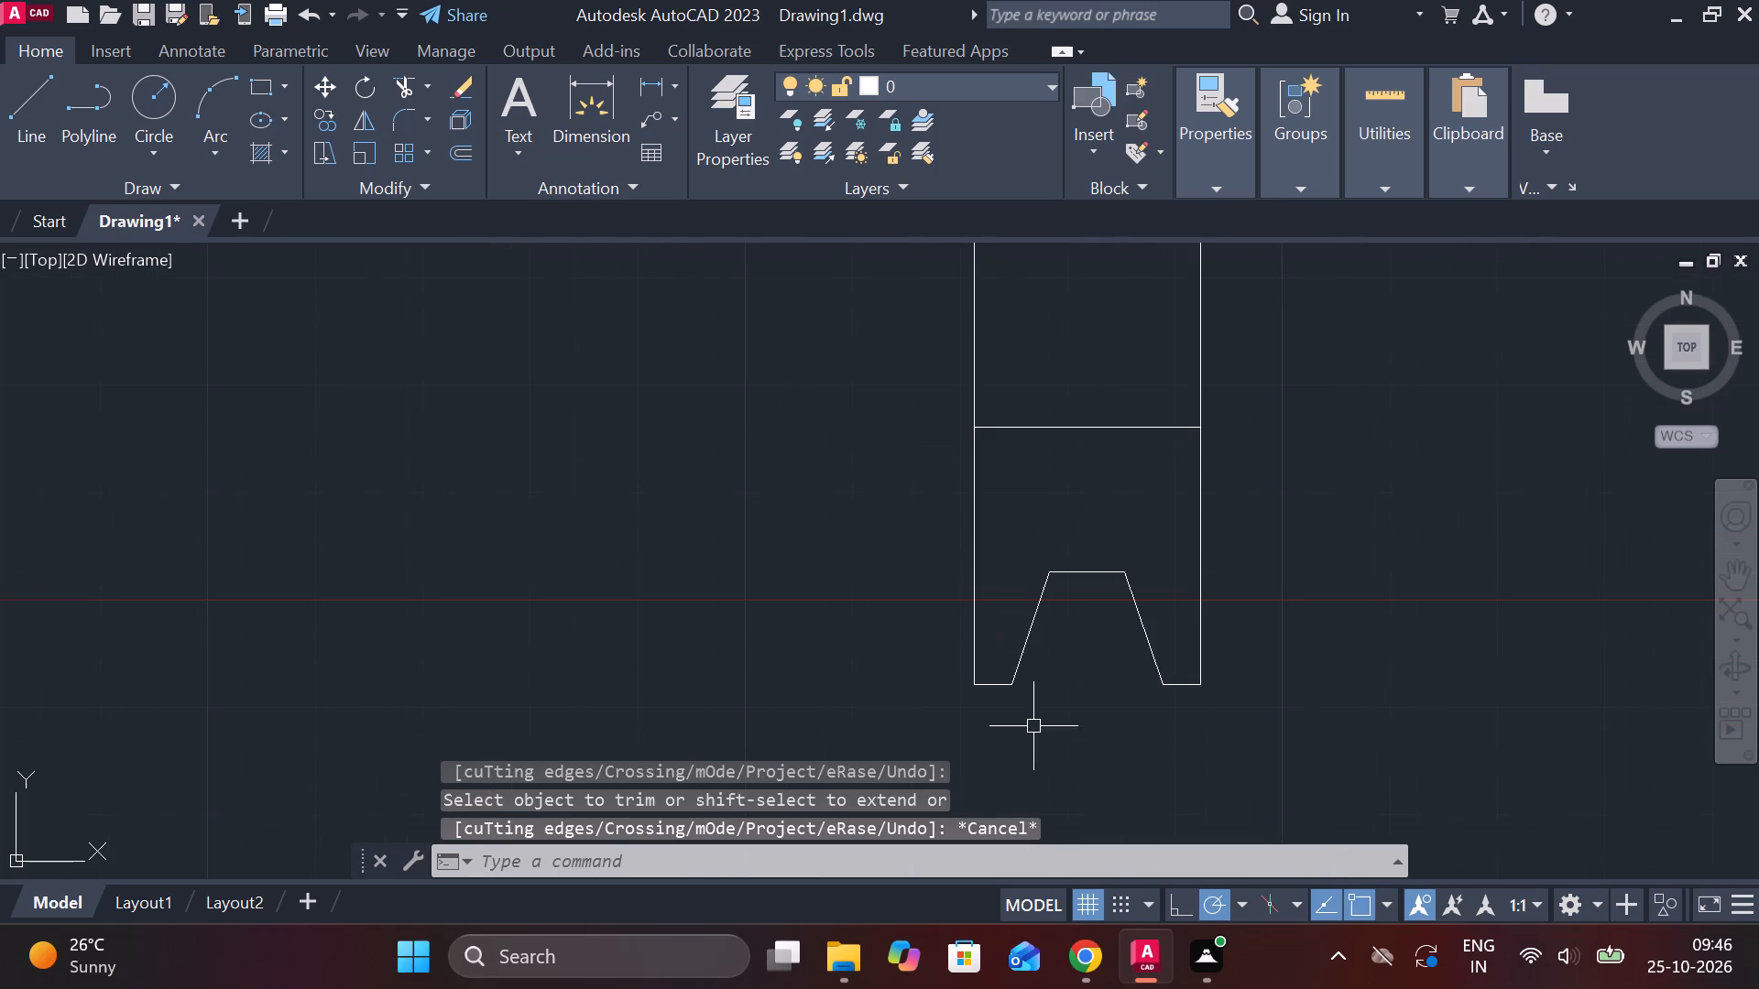
click(1017, 661)
click(1097, 572)
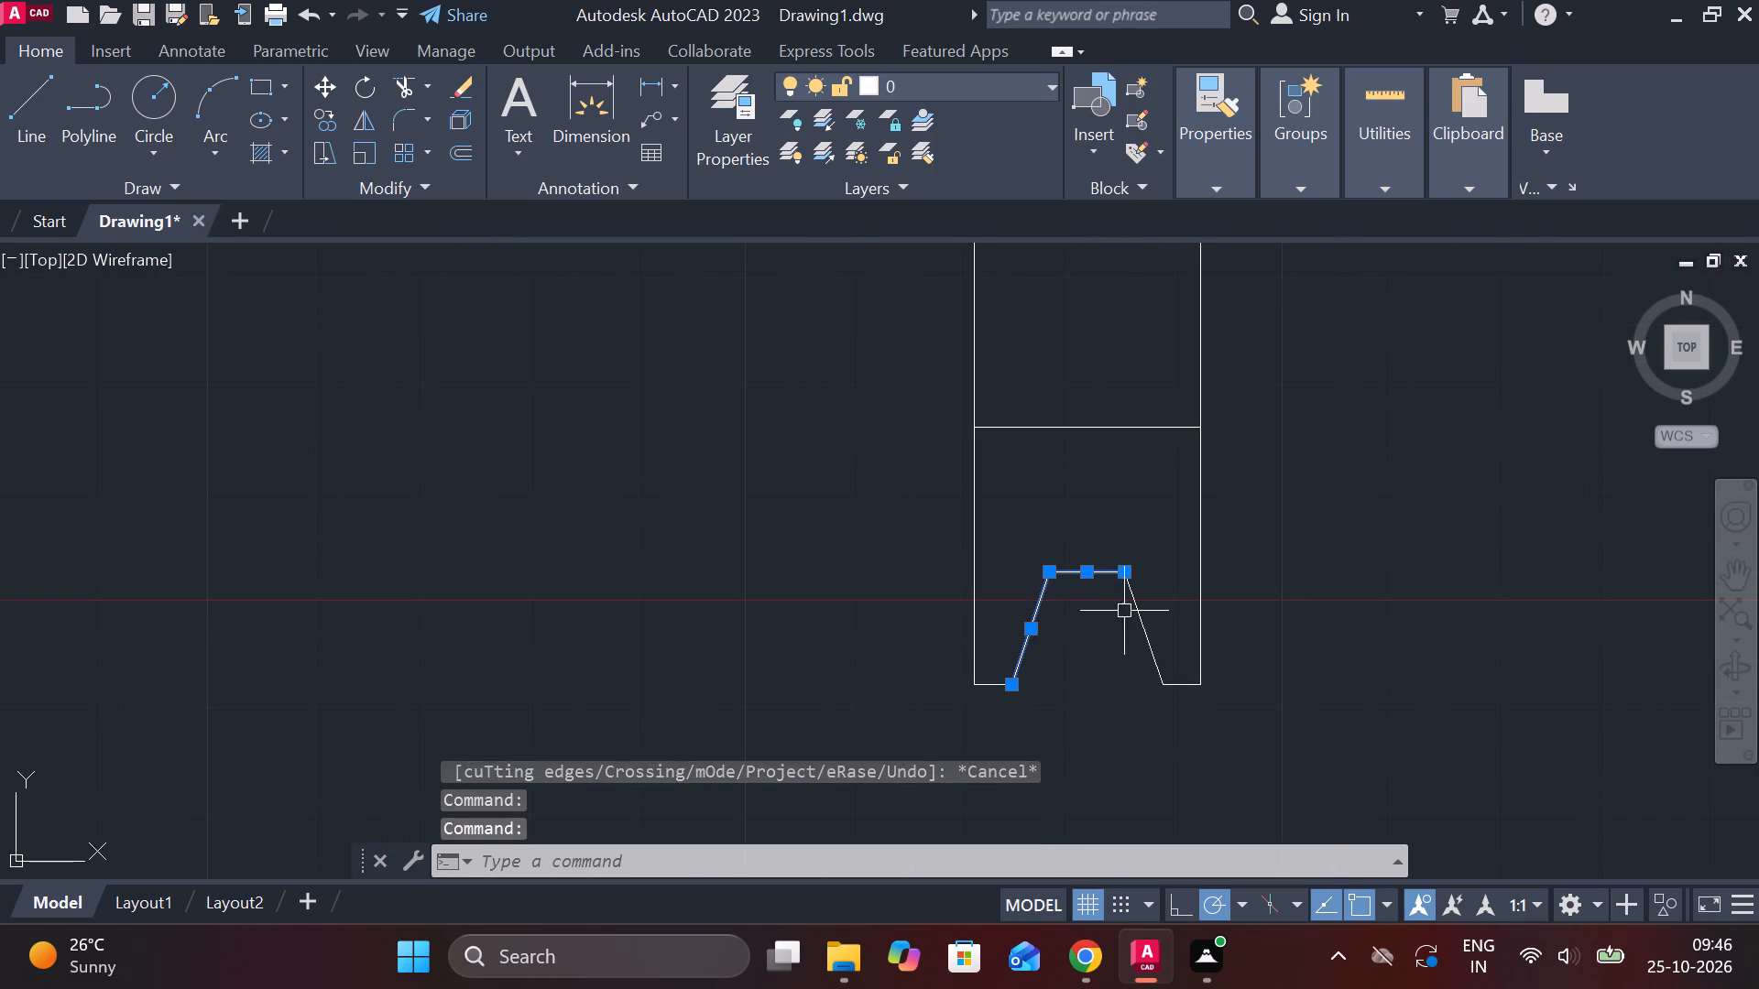
click(1152, 640)
click(1180, 693)
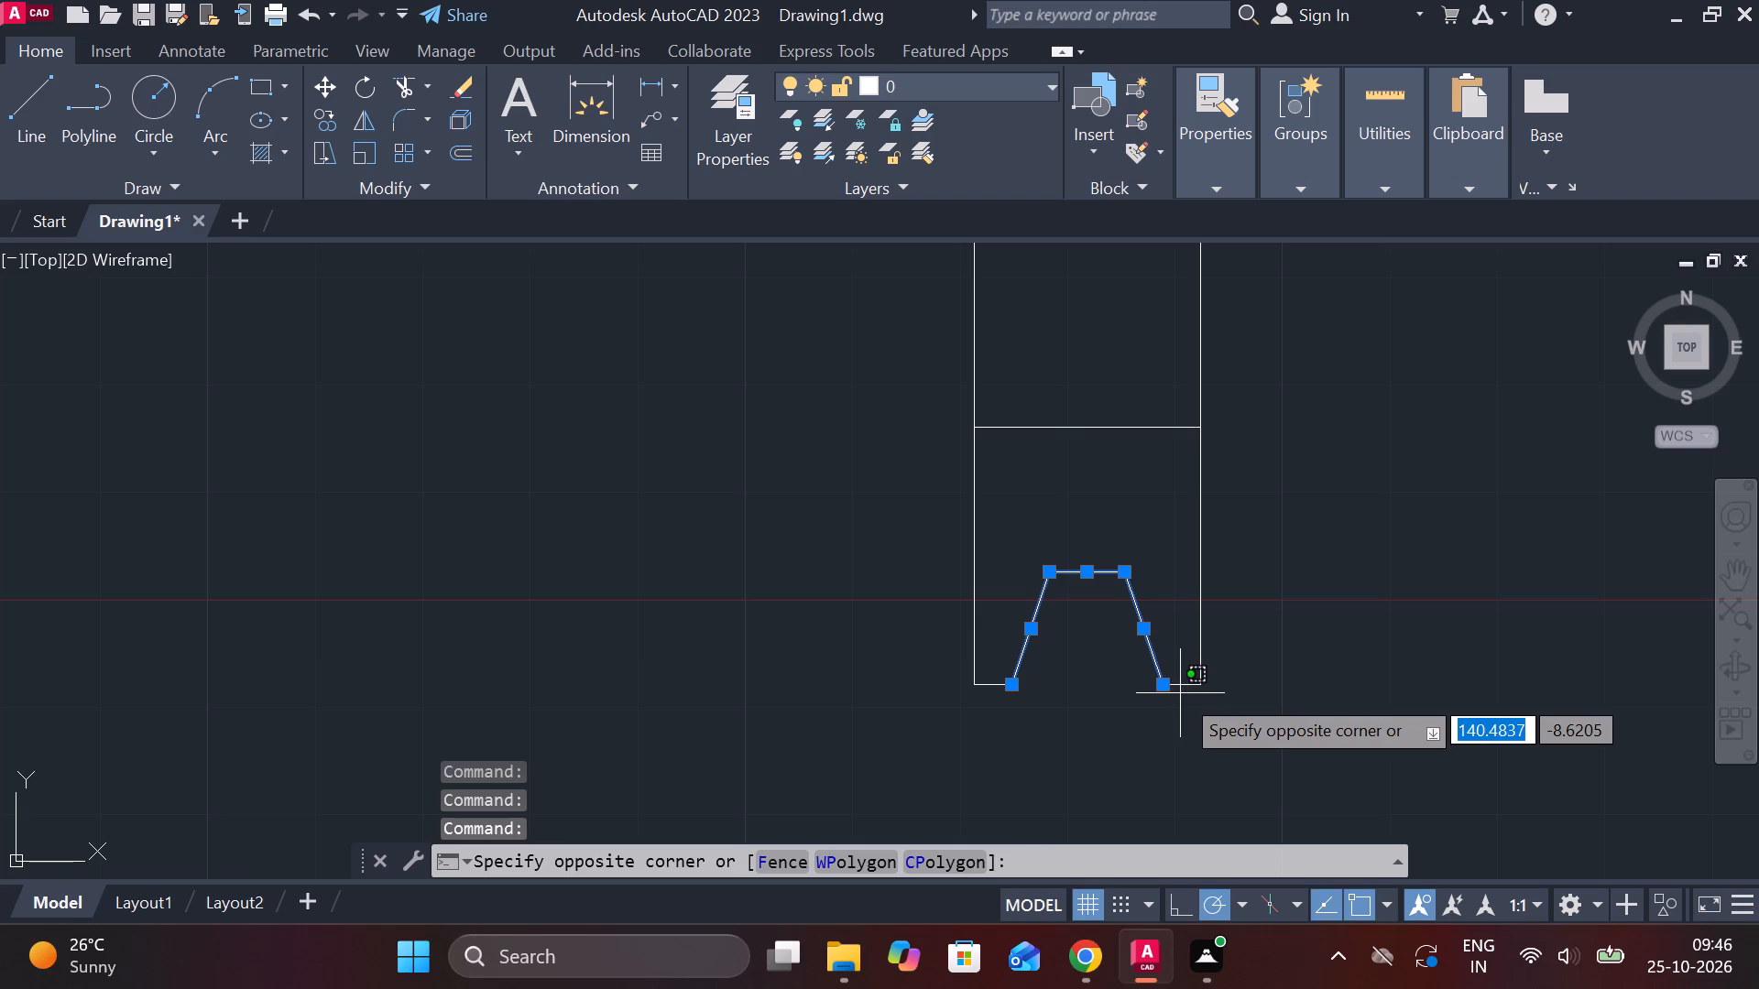
click(1180, 679)
click(1000, 688)
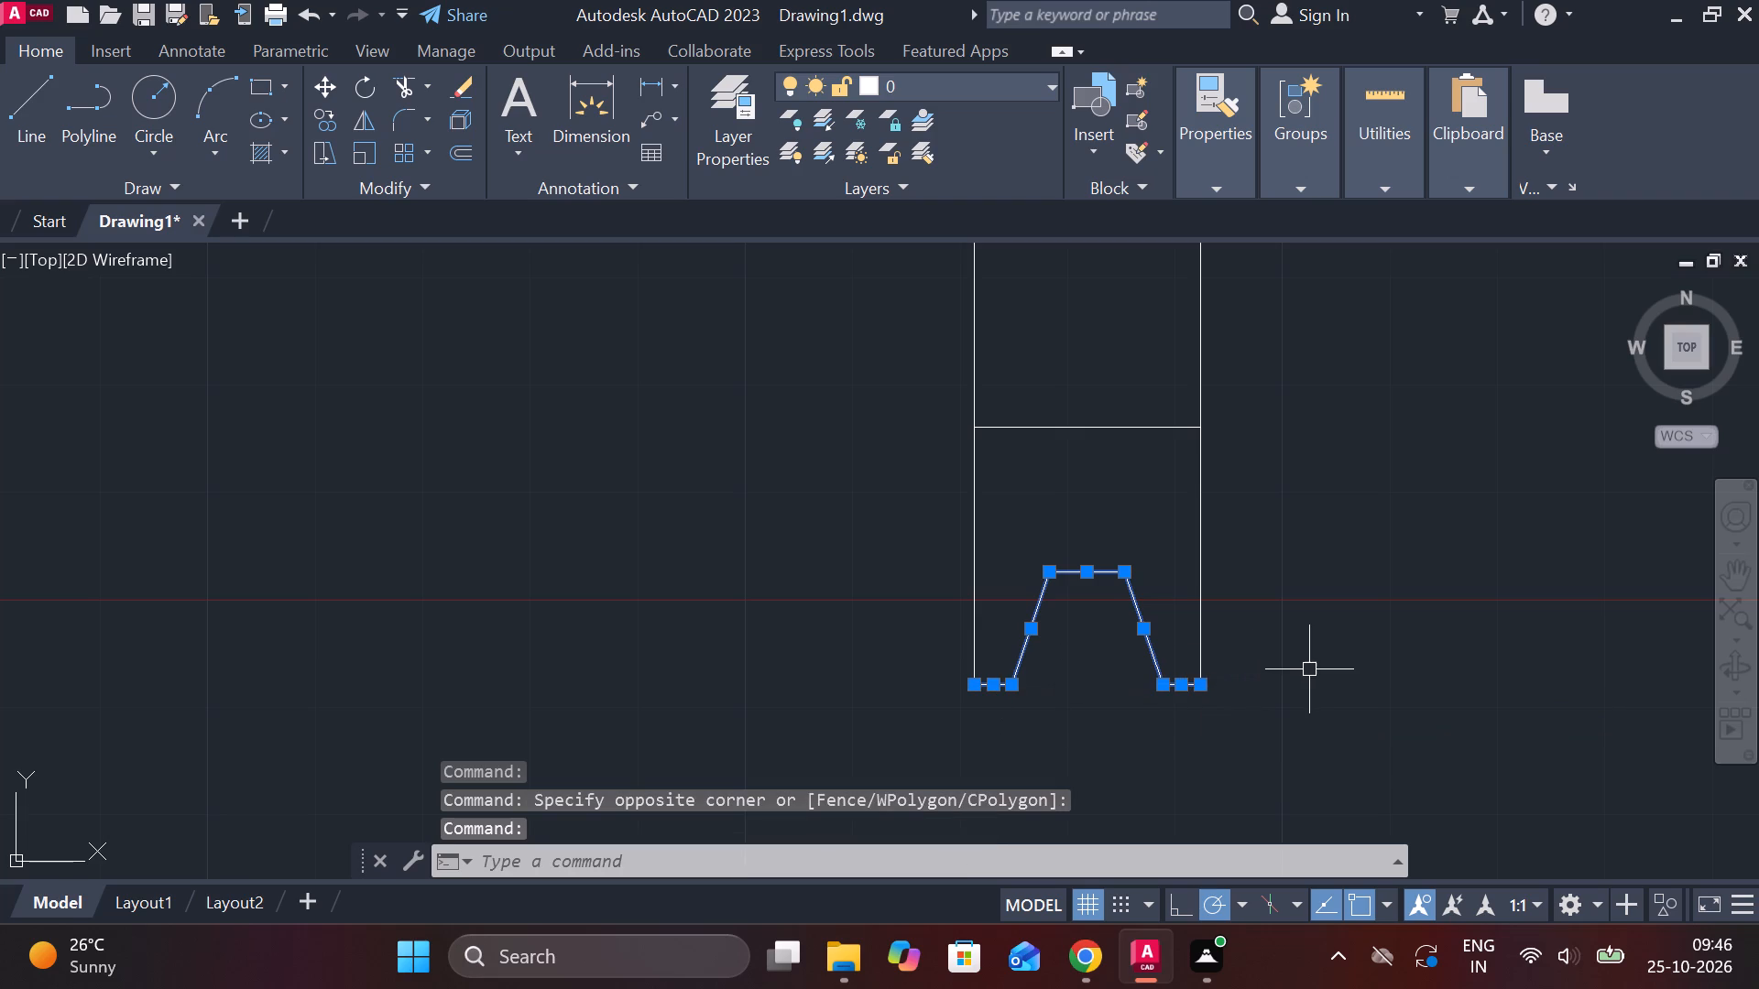
text(MI)
key(Return)
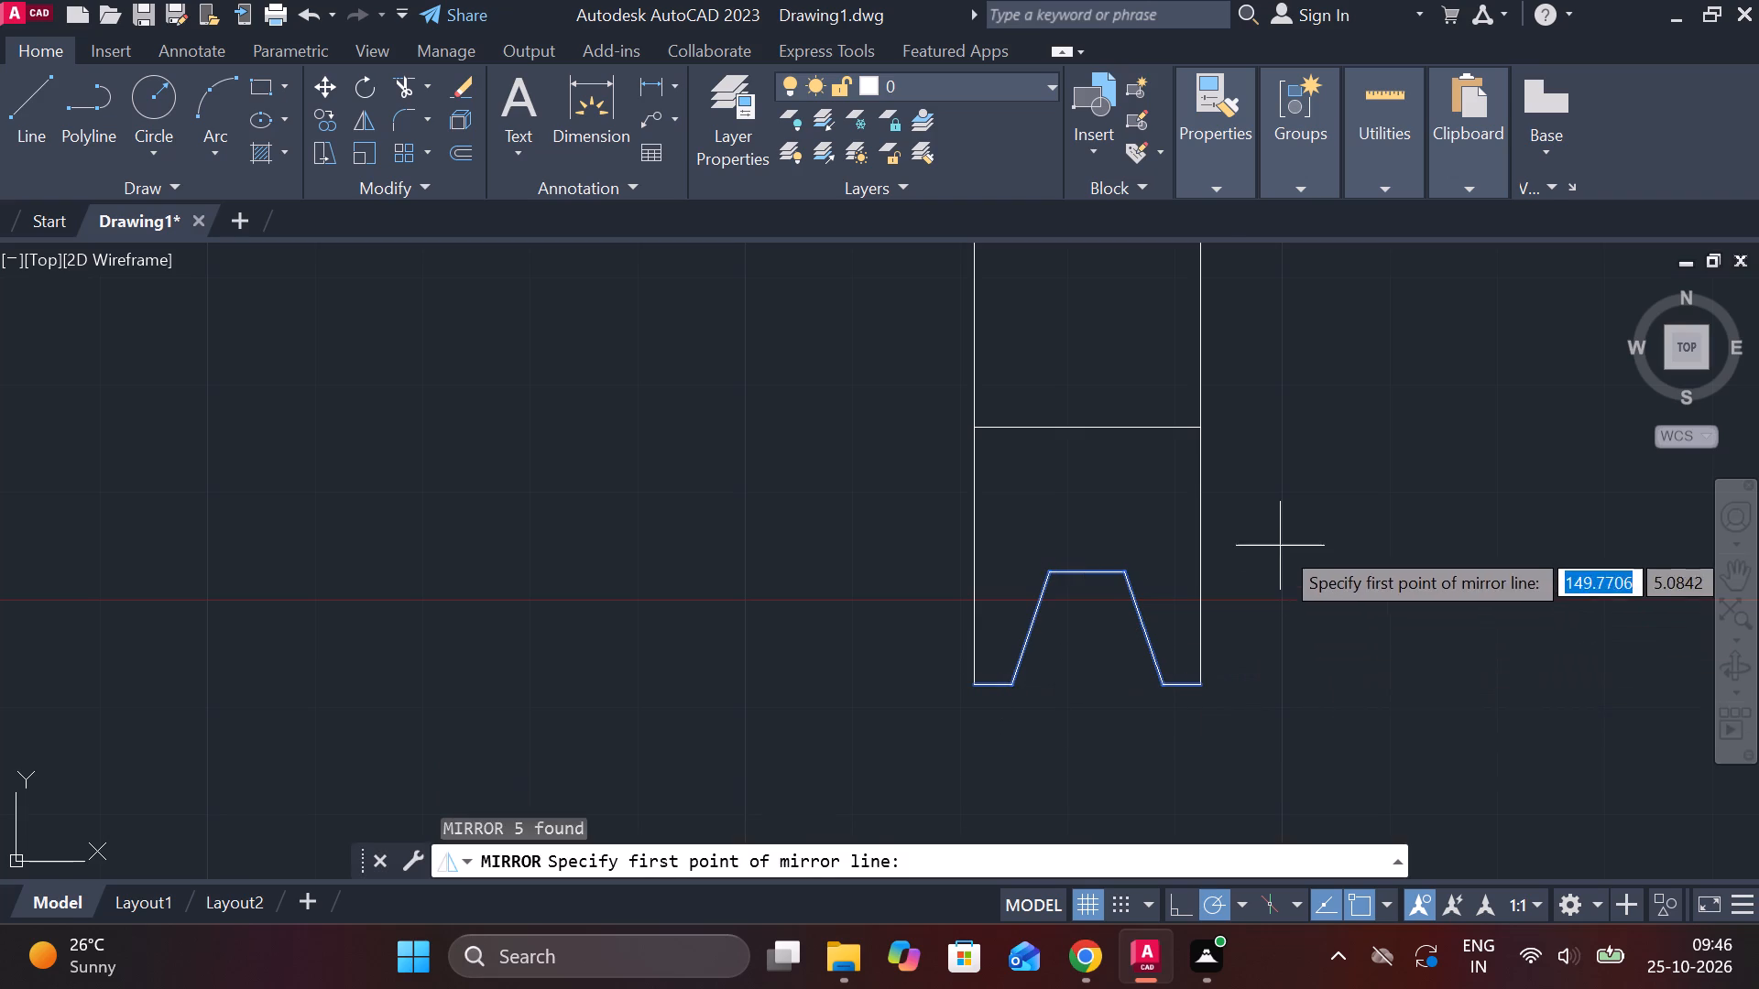
scroll(1280, 546, down, 1)
middle_drag(1275, 534, 1262, 734)
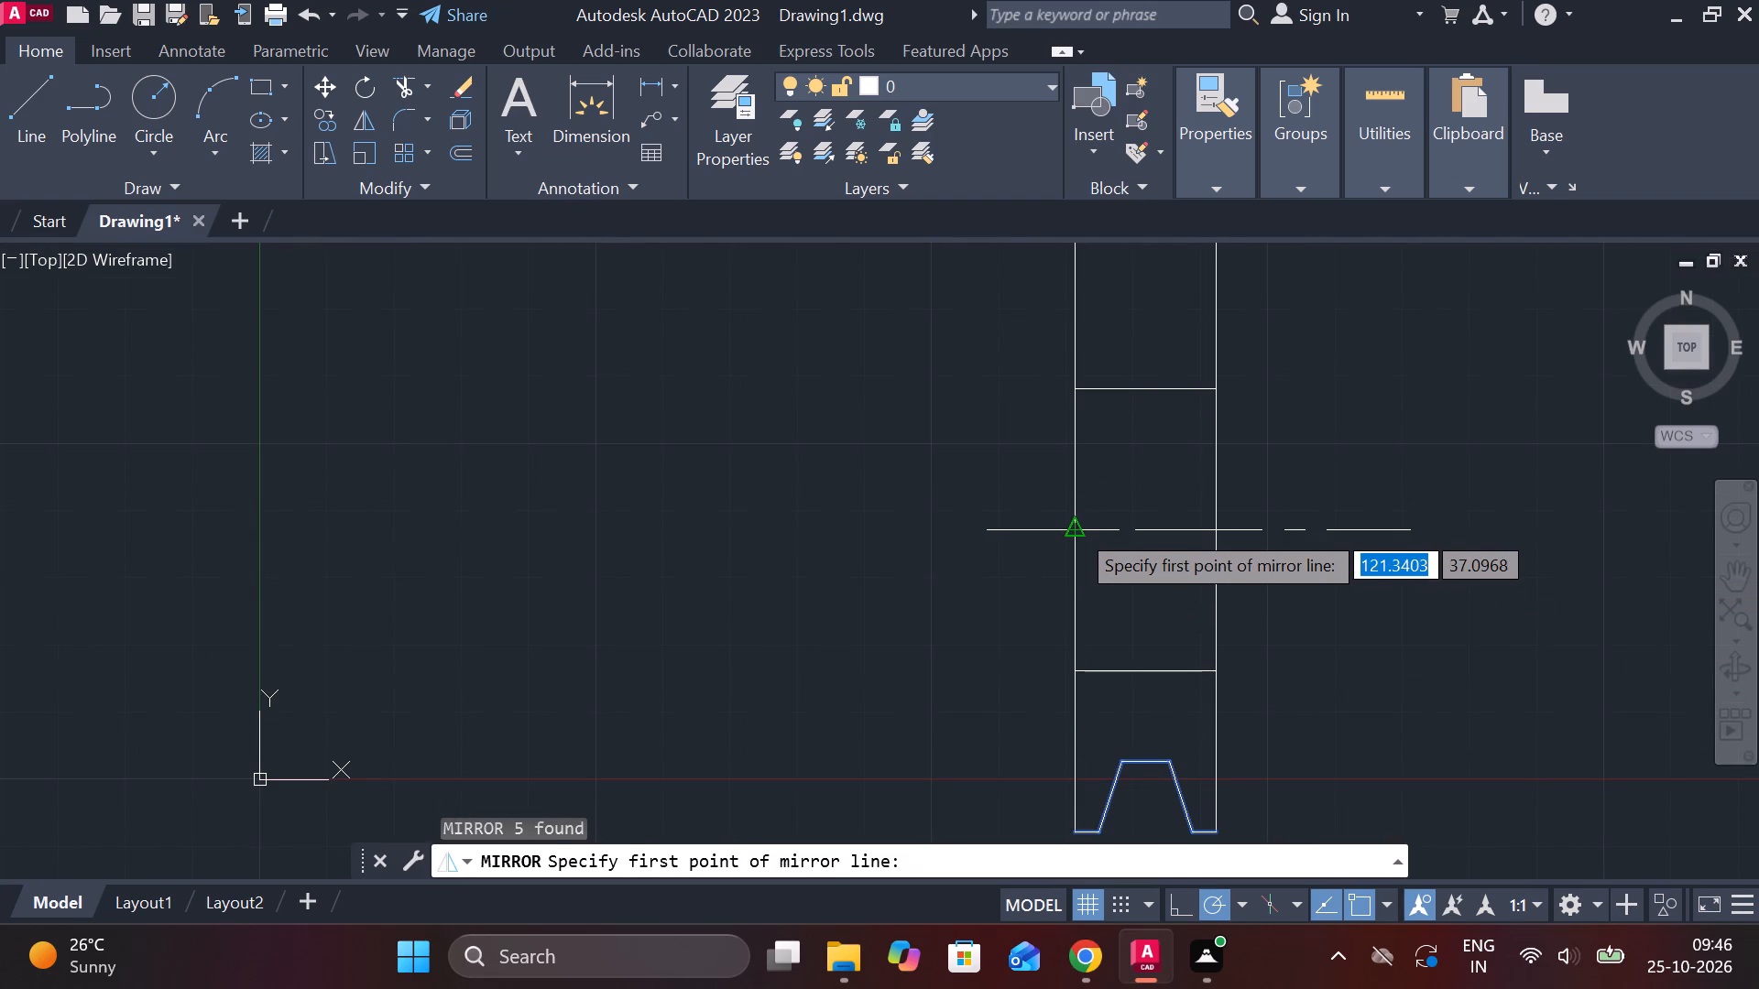
click(1076, 528)
middle_drag(1092, 504, 1059, 744)
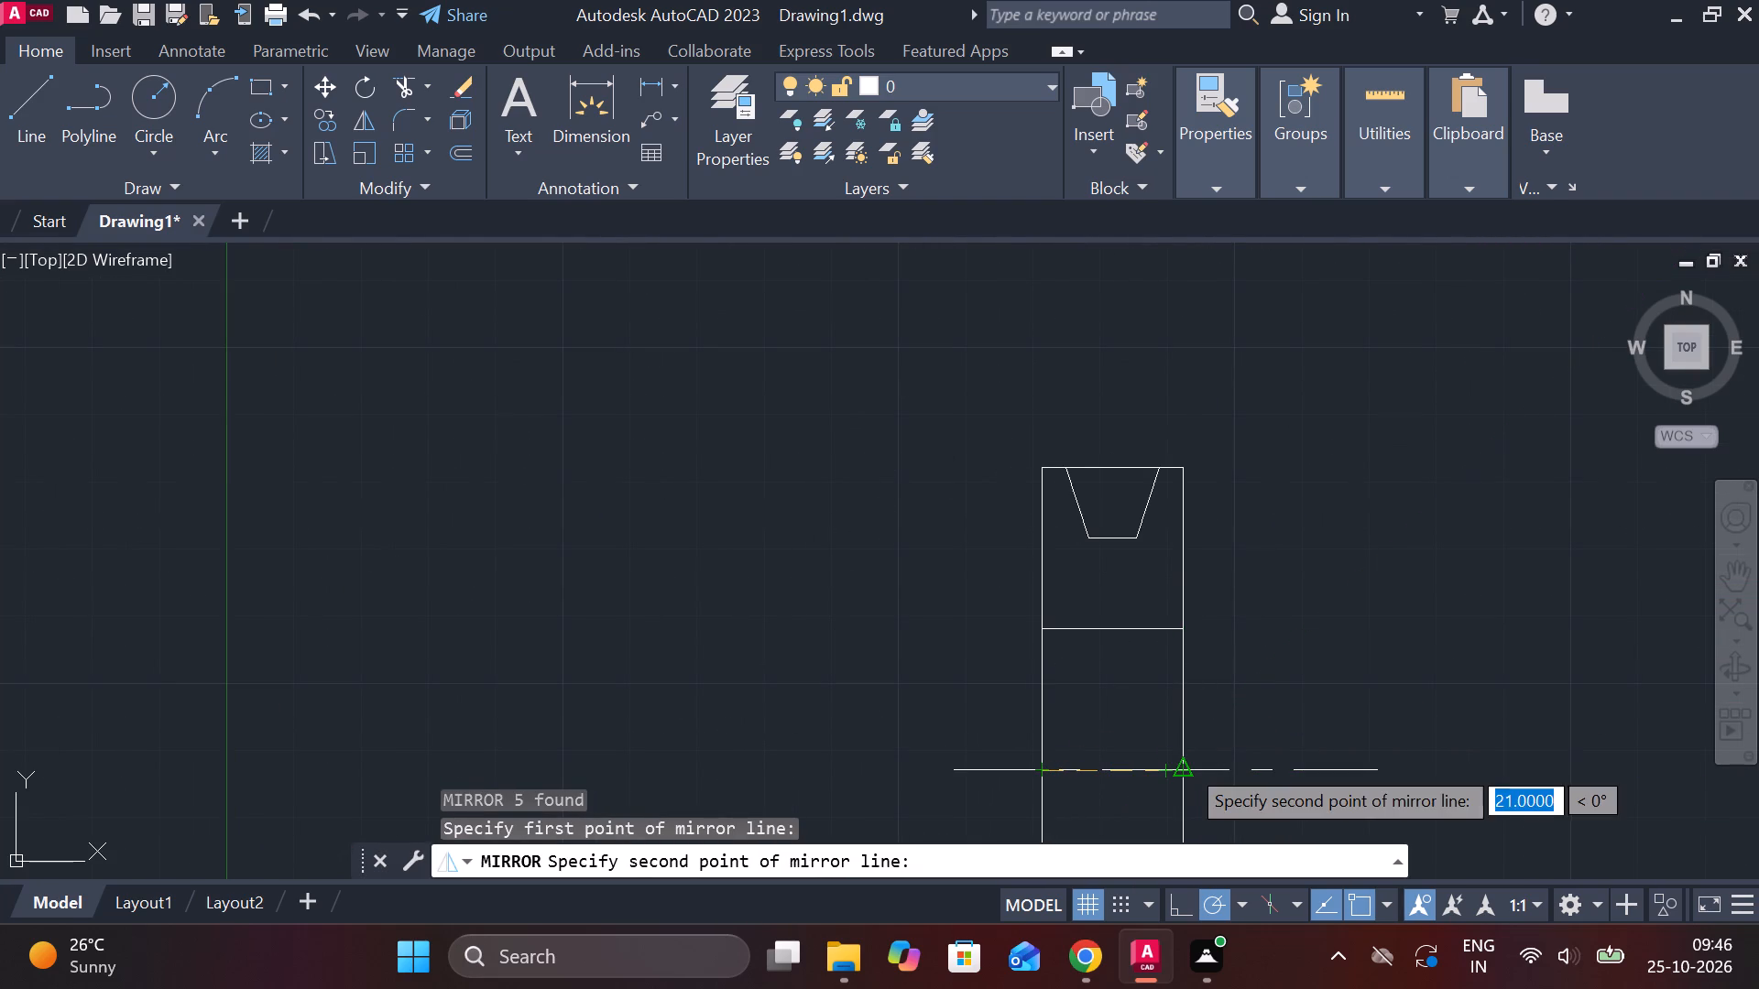
click(1185, 764)
drag(1239, 862, 1185, 764)
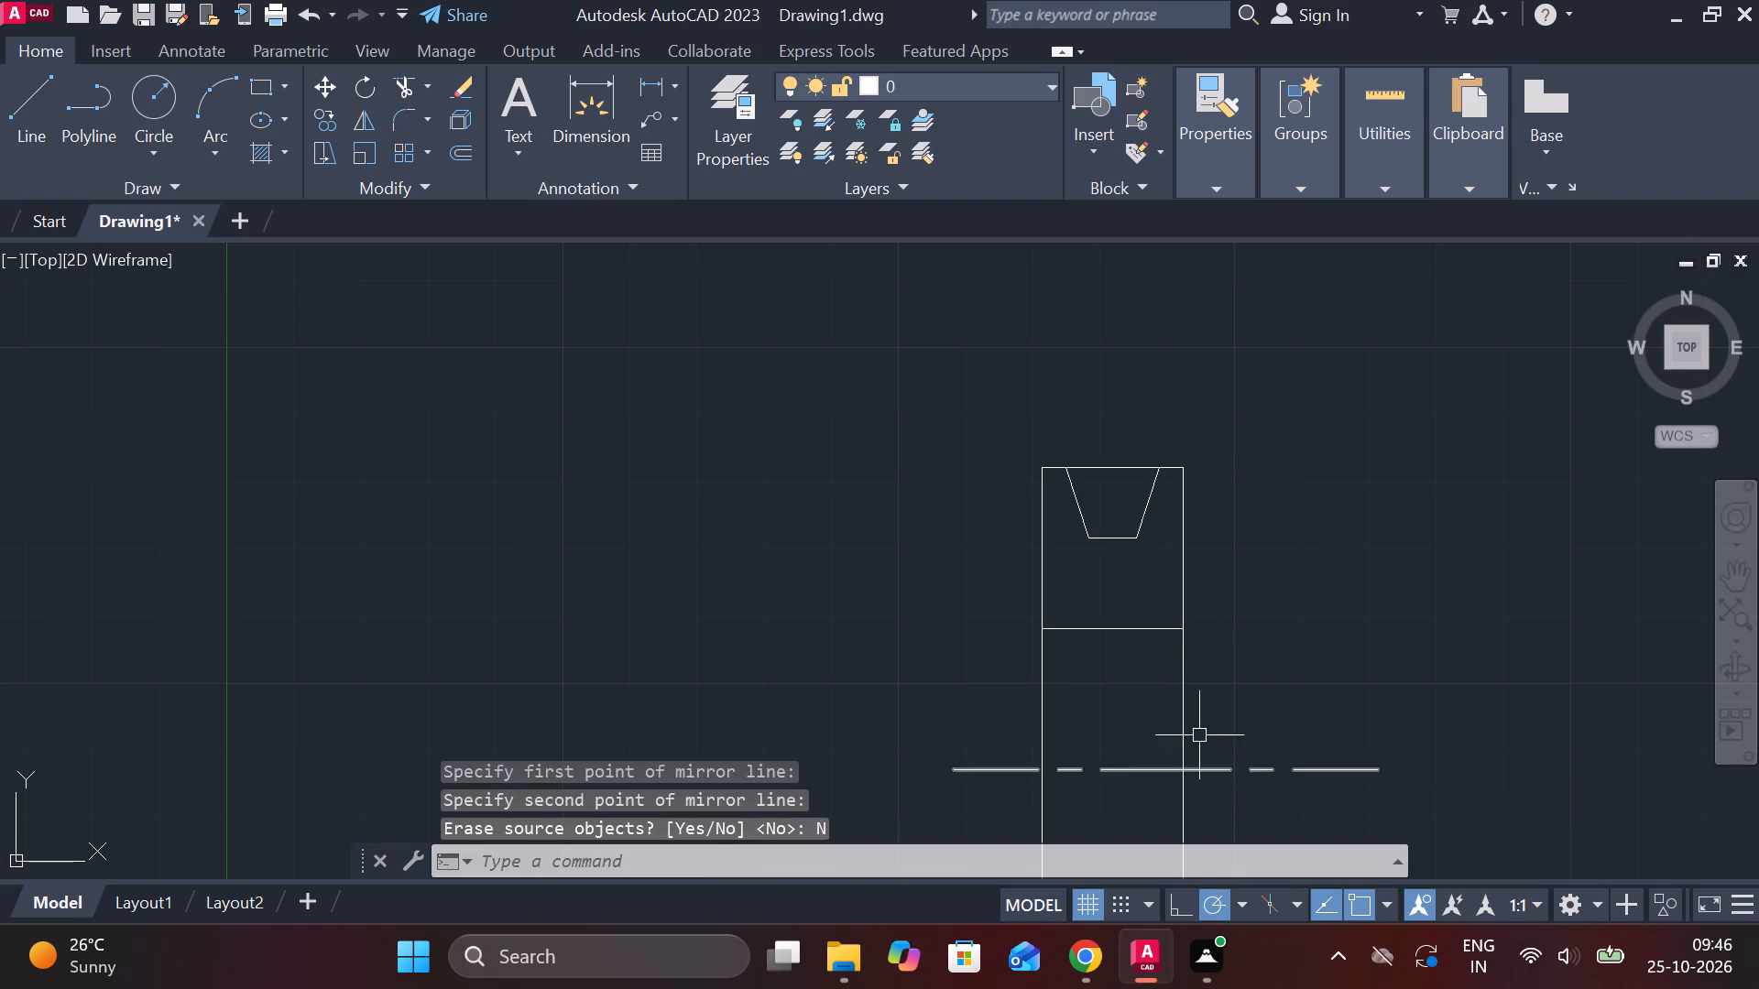
Trim the part's top edge across the opening of the mirrored groove.
text(TR)
key(space)
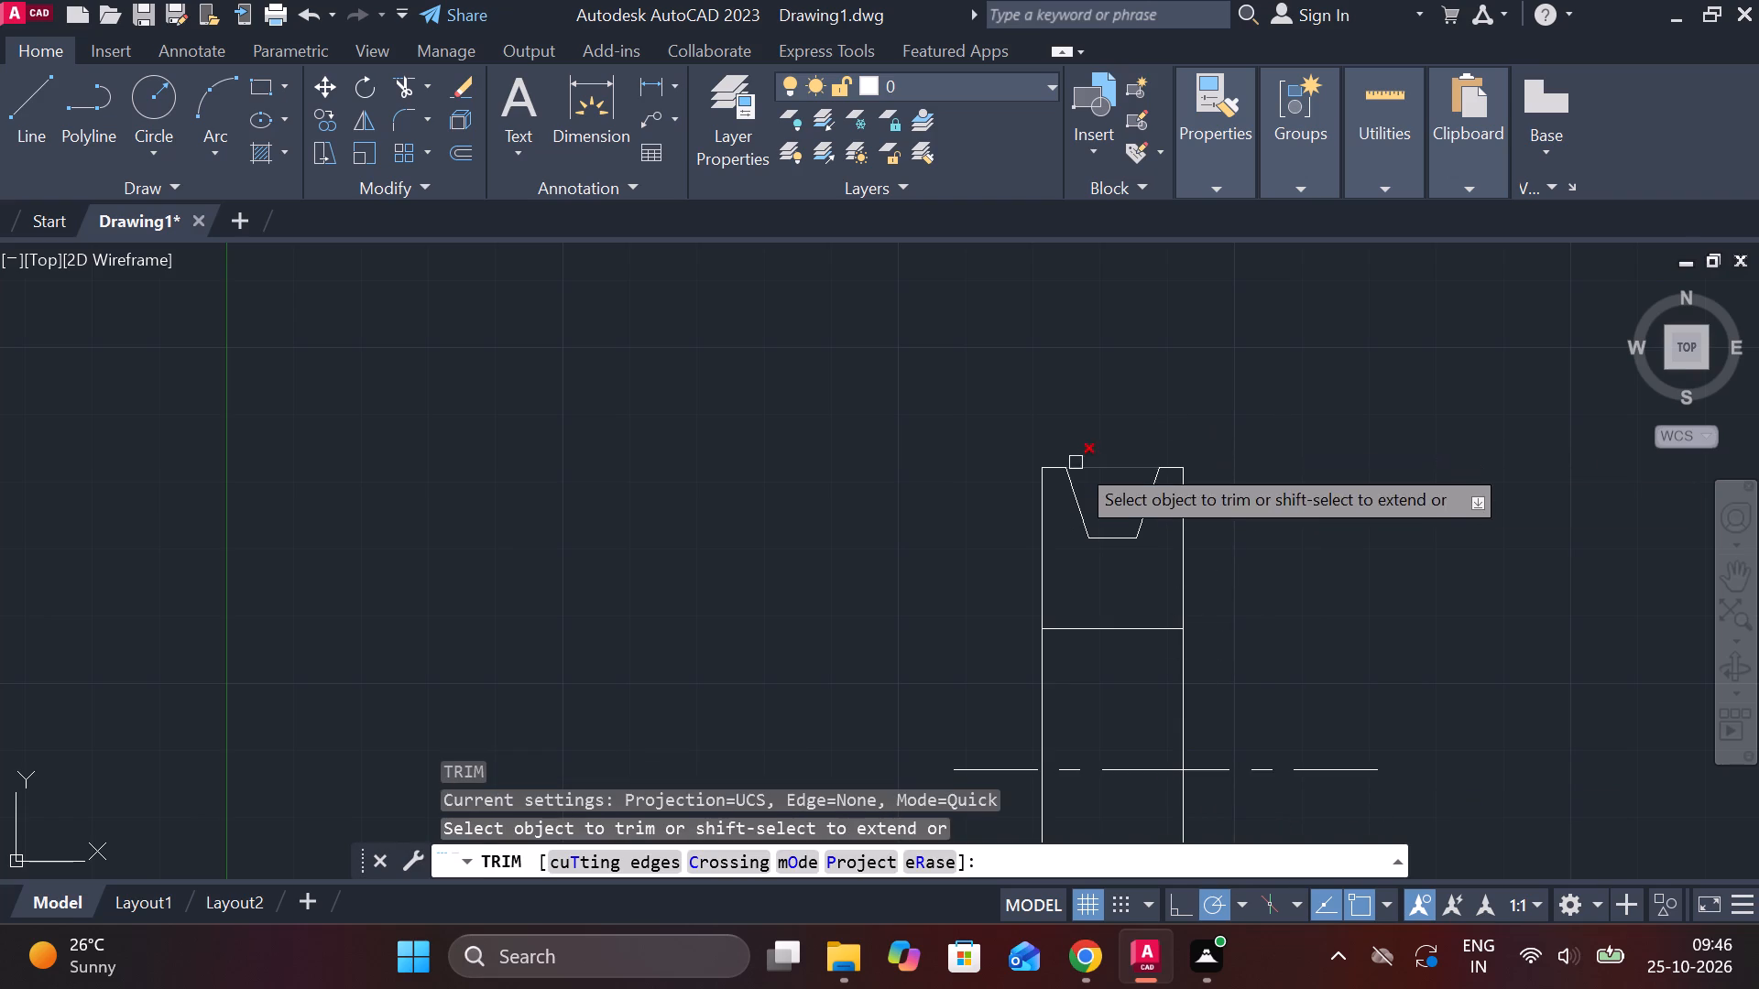
click(1105, 462)
scroll(1212, 462, down, 2)
middle_drag(1269, 499, 1146, 472)
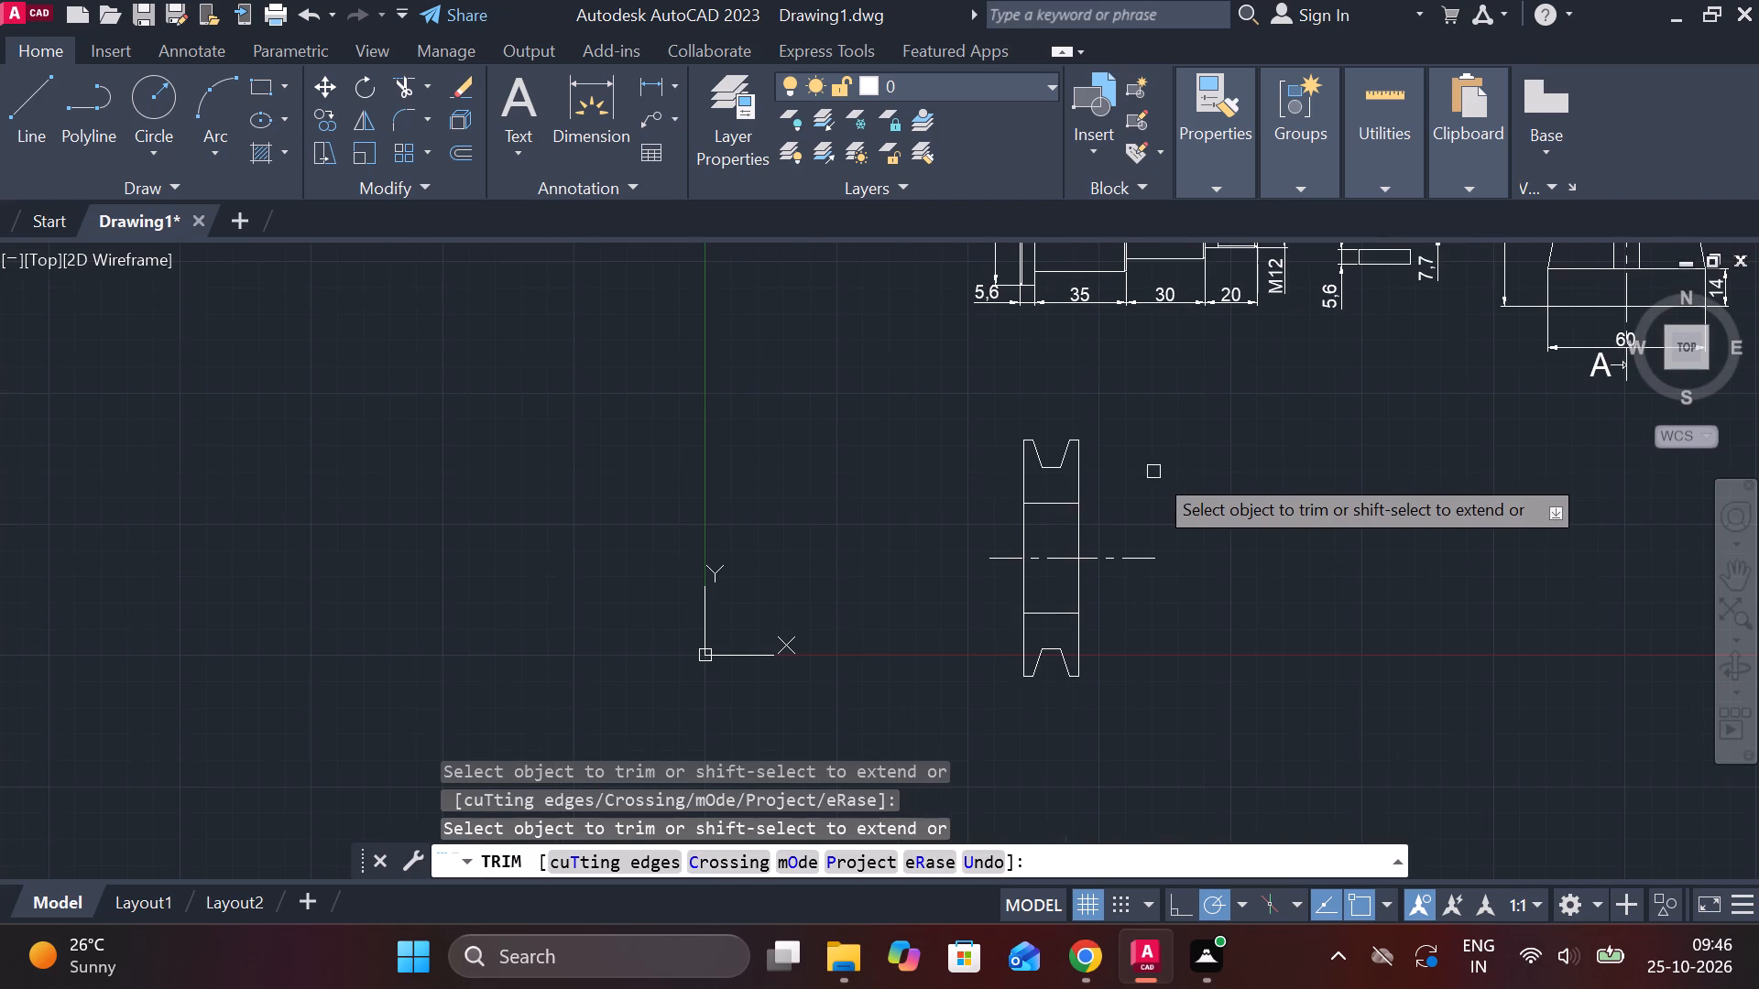
key(Escape)
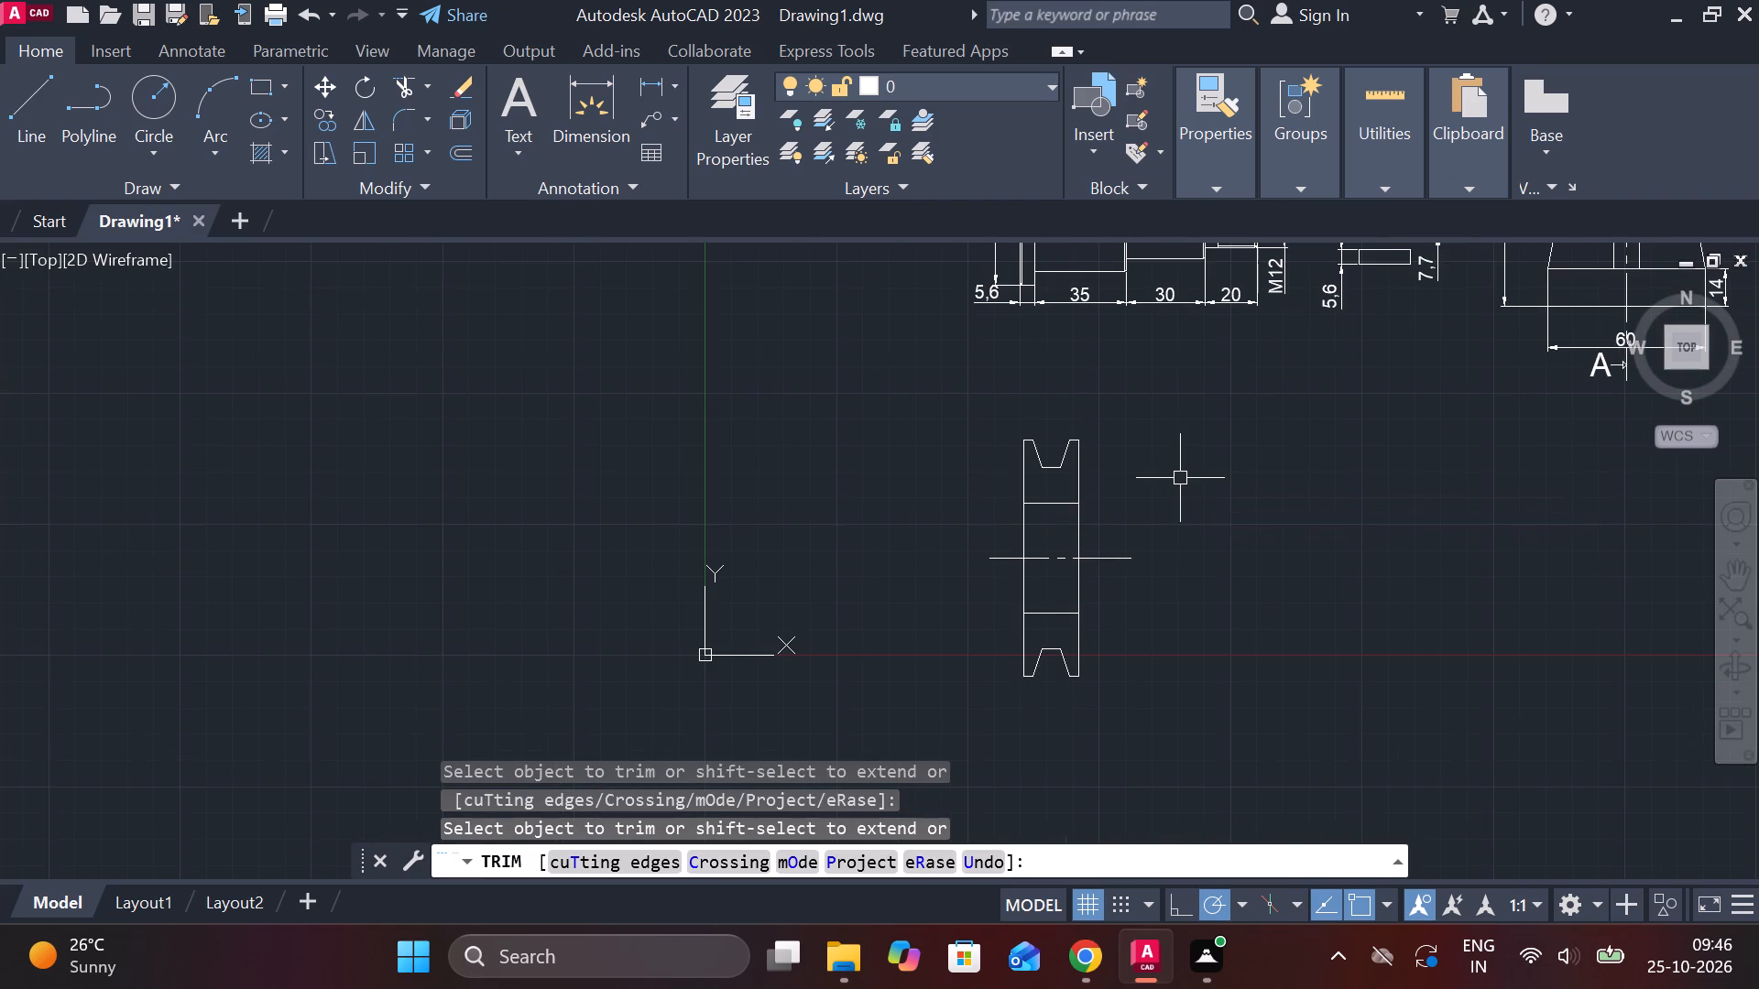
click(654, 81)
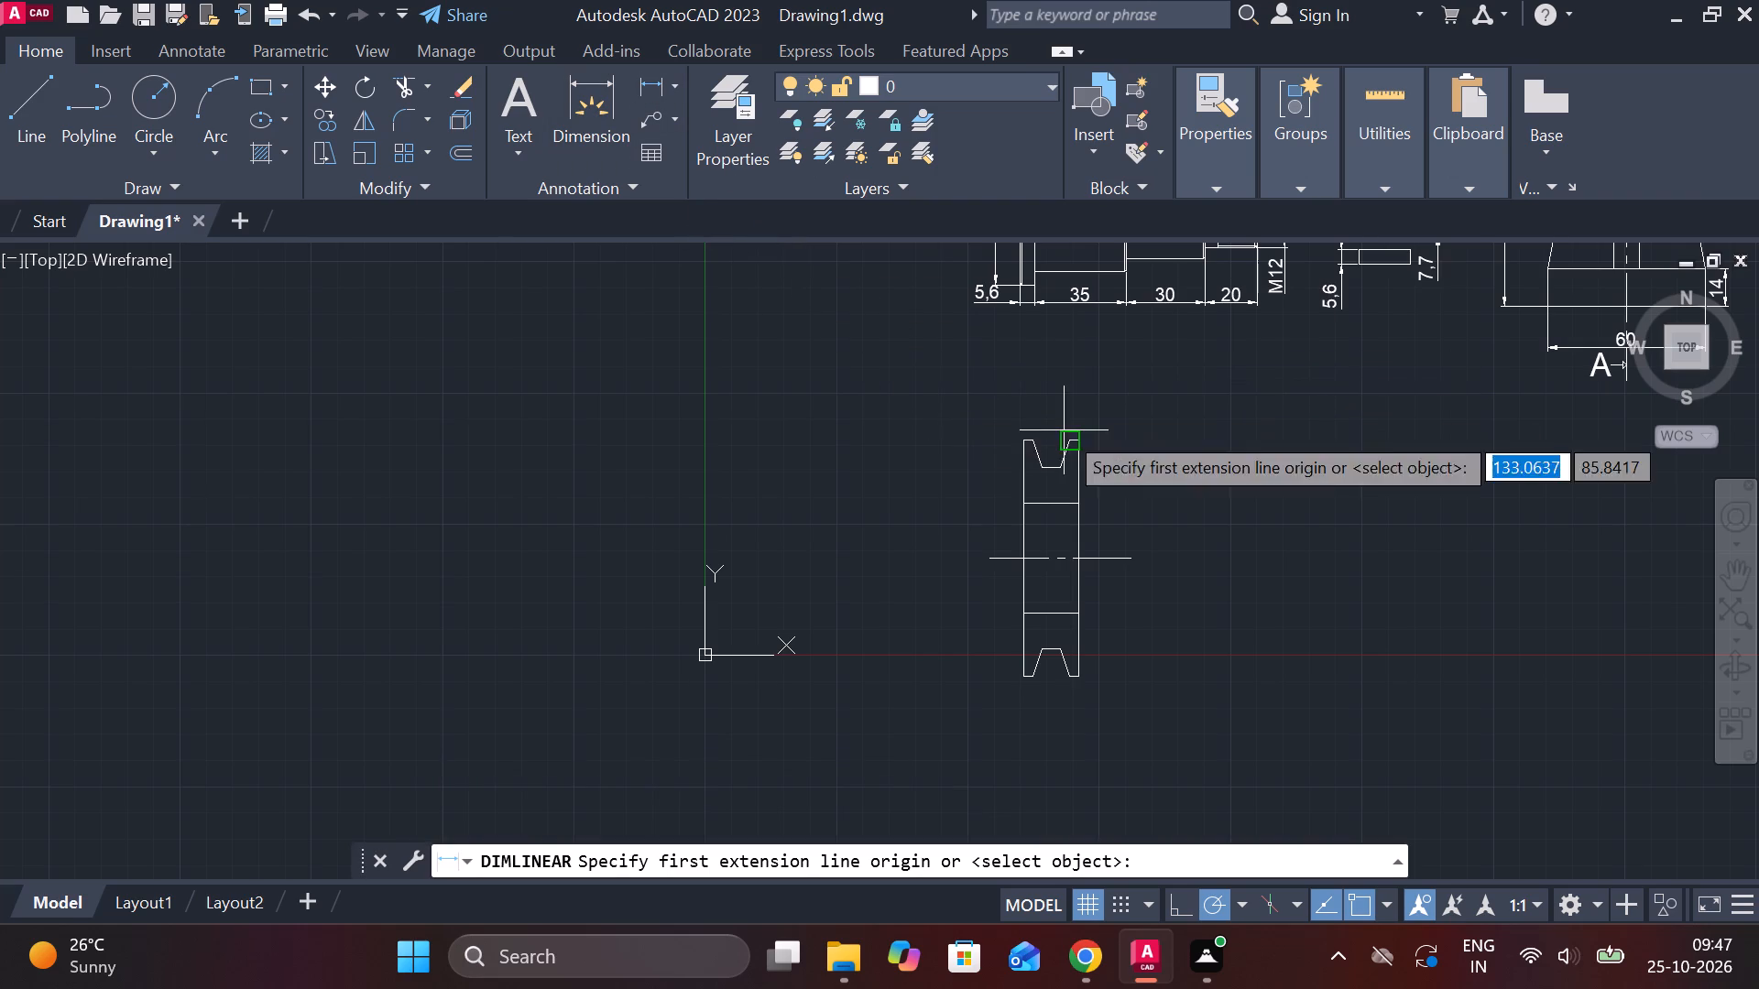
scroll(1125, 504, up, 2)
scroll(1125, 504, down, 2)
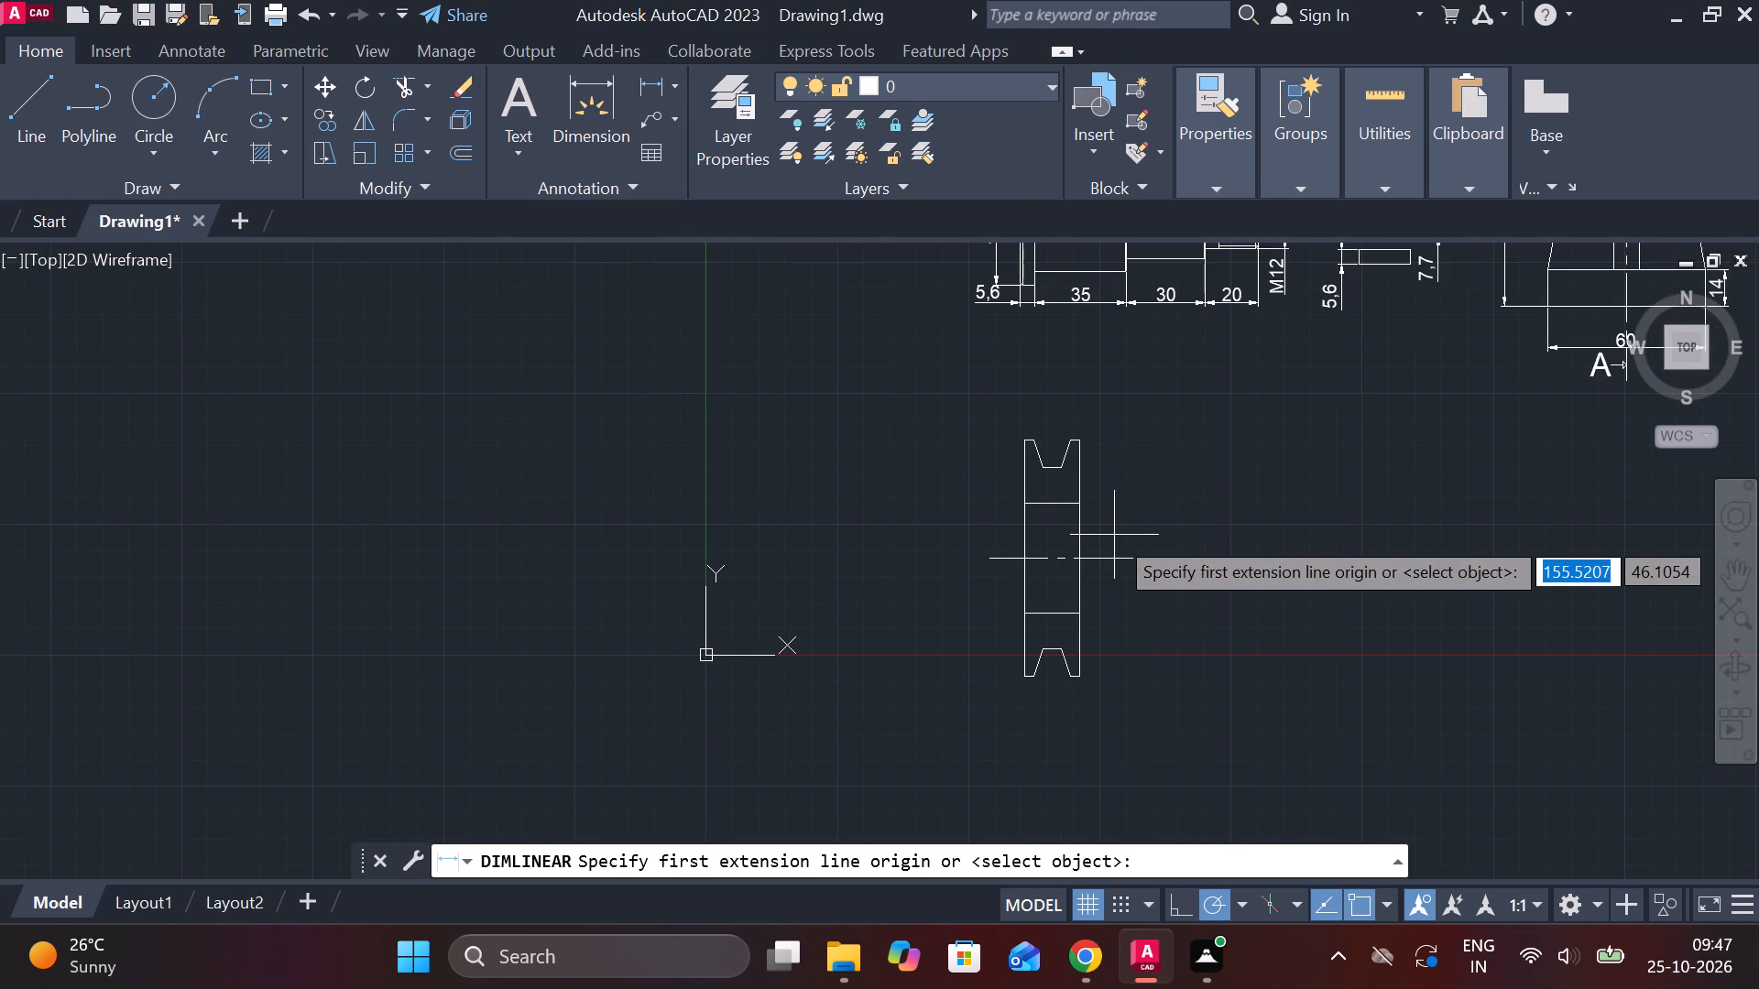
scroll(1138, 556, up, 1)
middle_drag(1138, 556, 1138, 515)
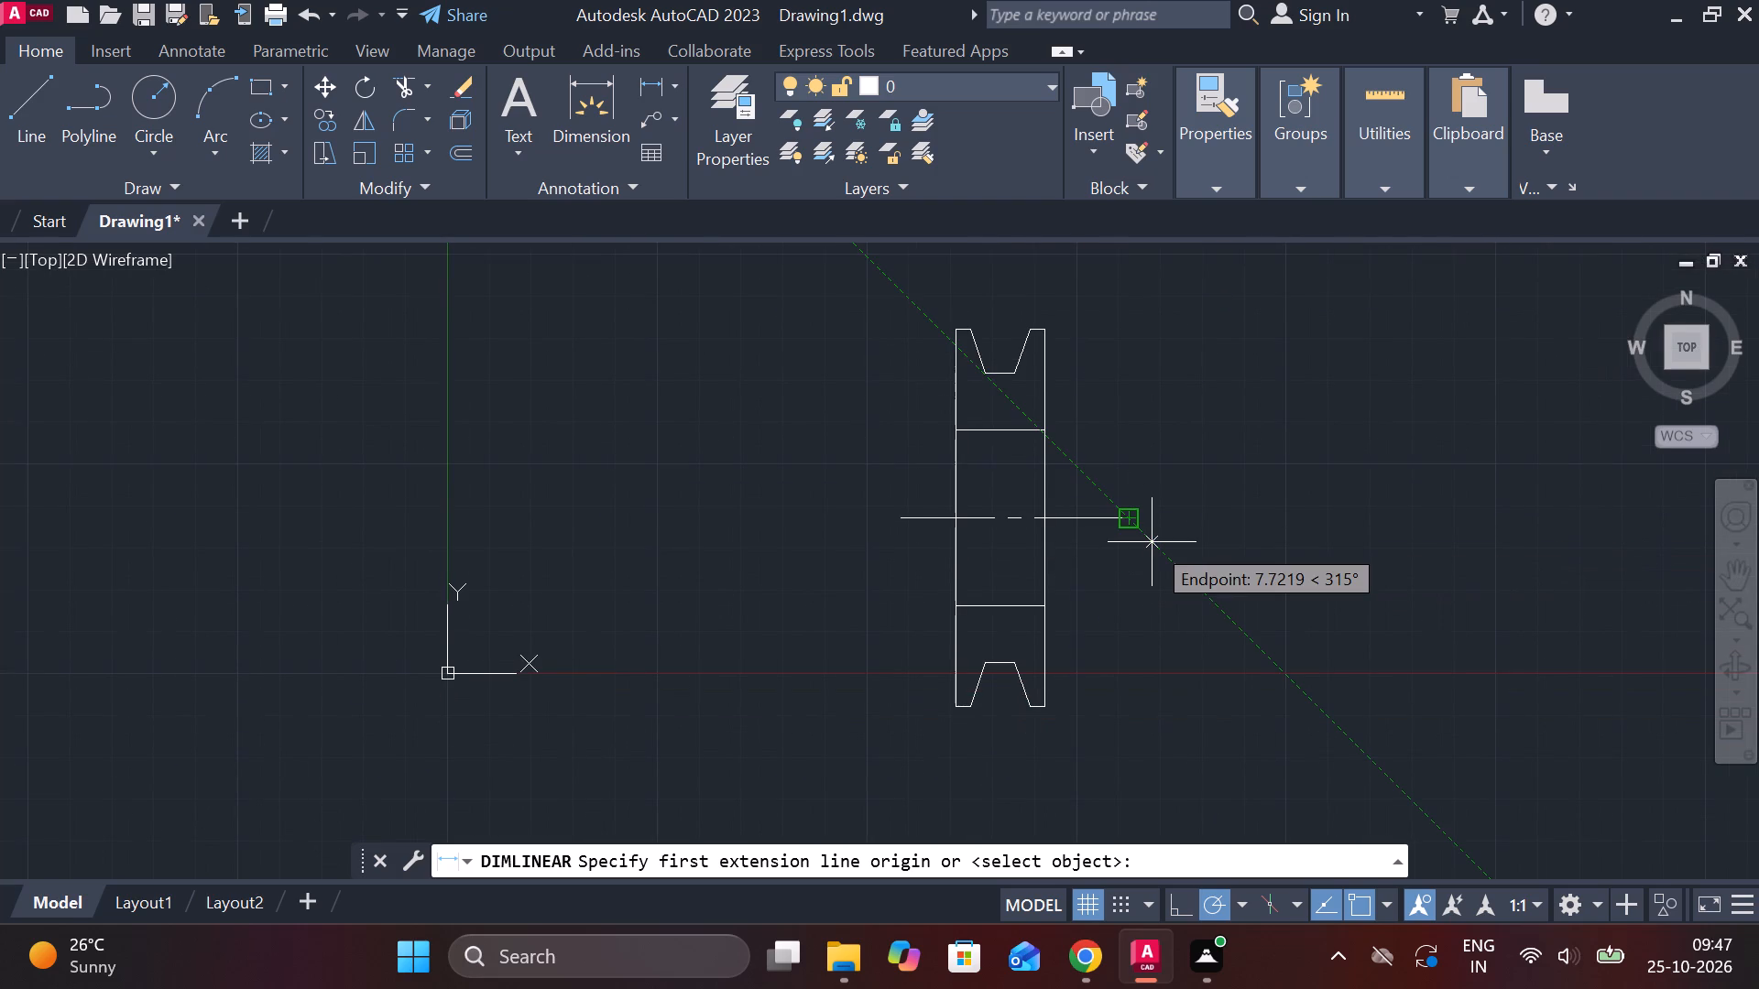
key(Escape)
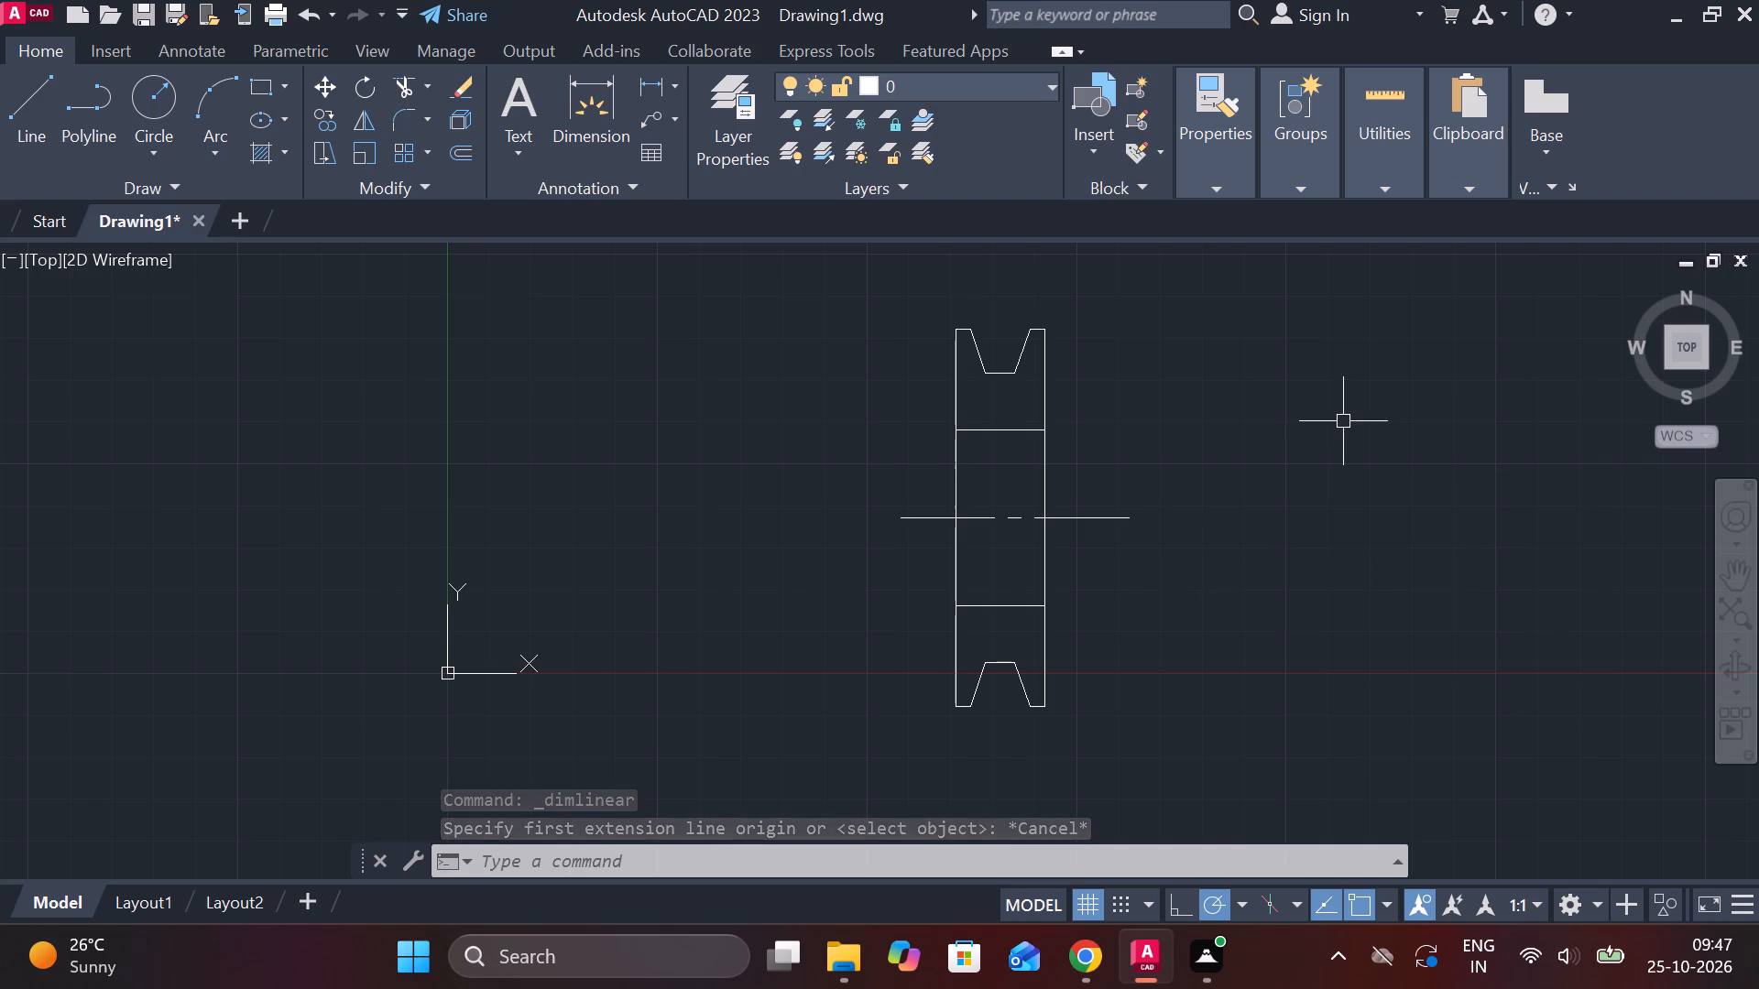
Hatch the solid sections above and below the pulley's bore with diagonal lines.
click(256, 147)
click(974, 425)
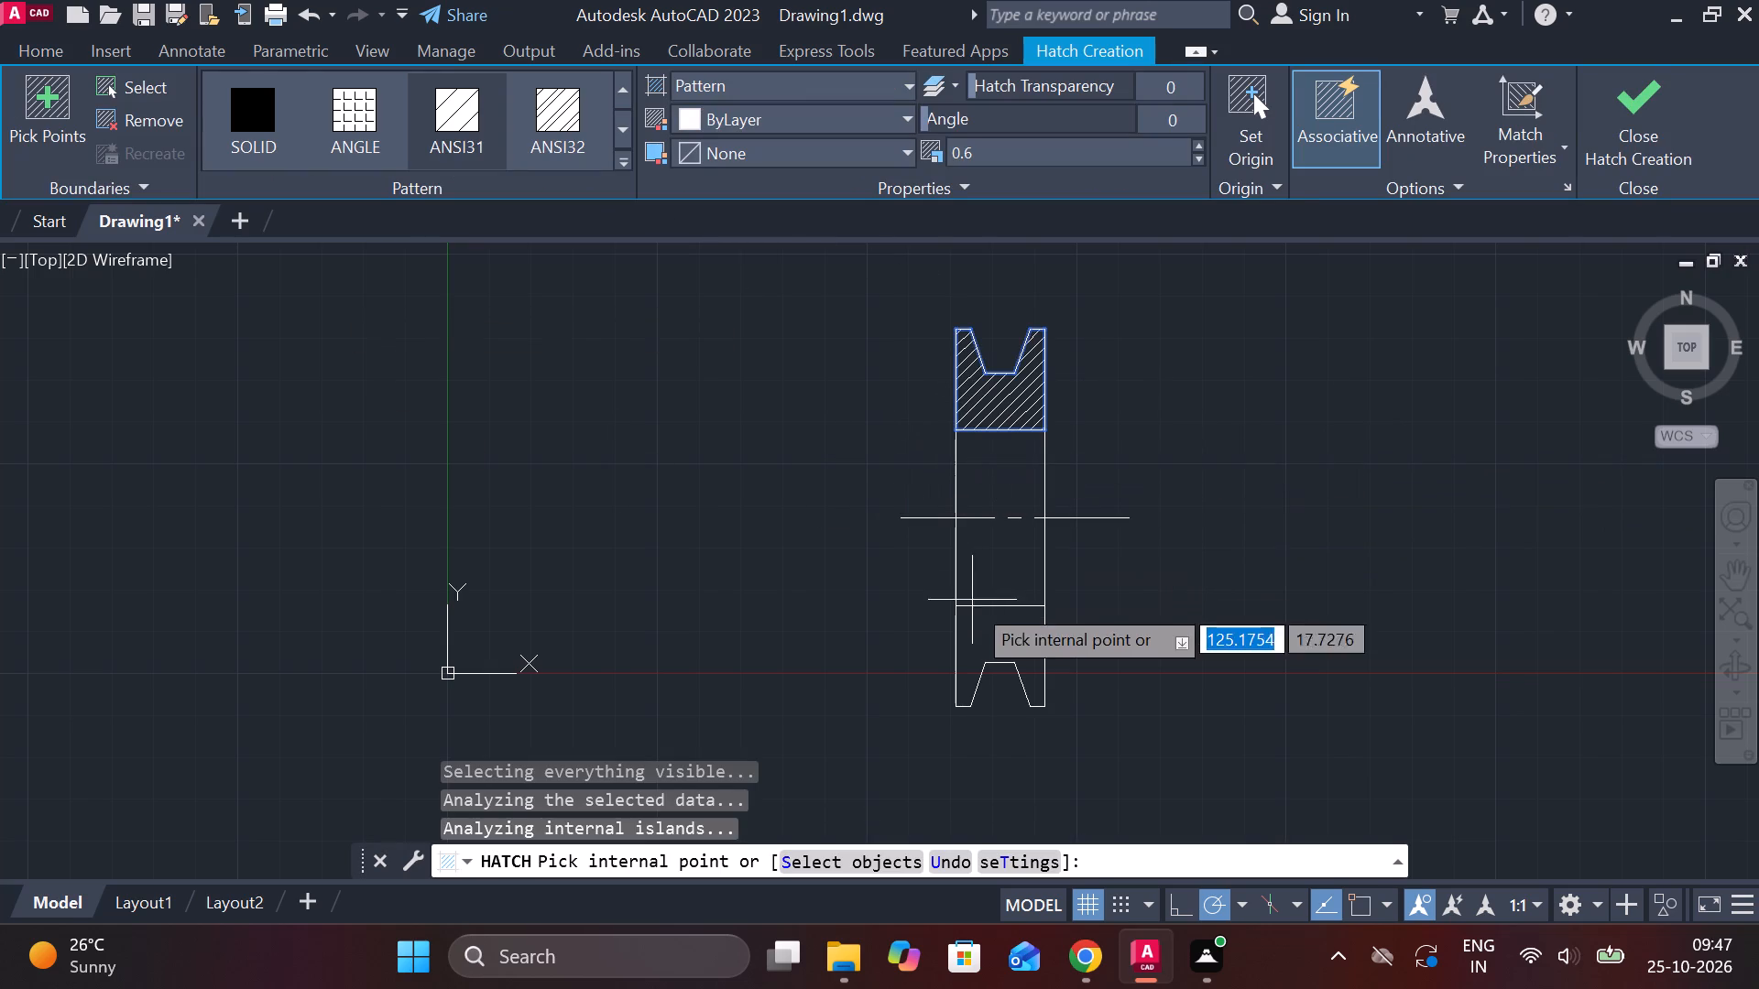
click(981, 634)
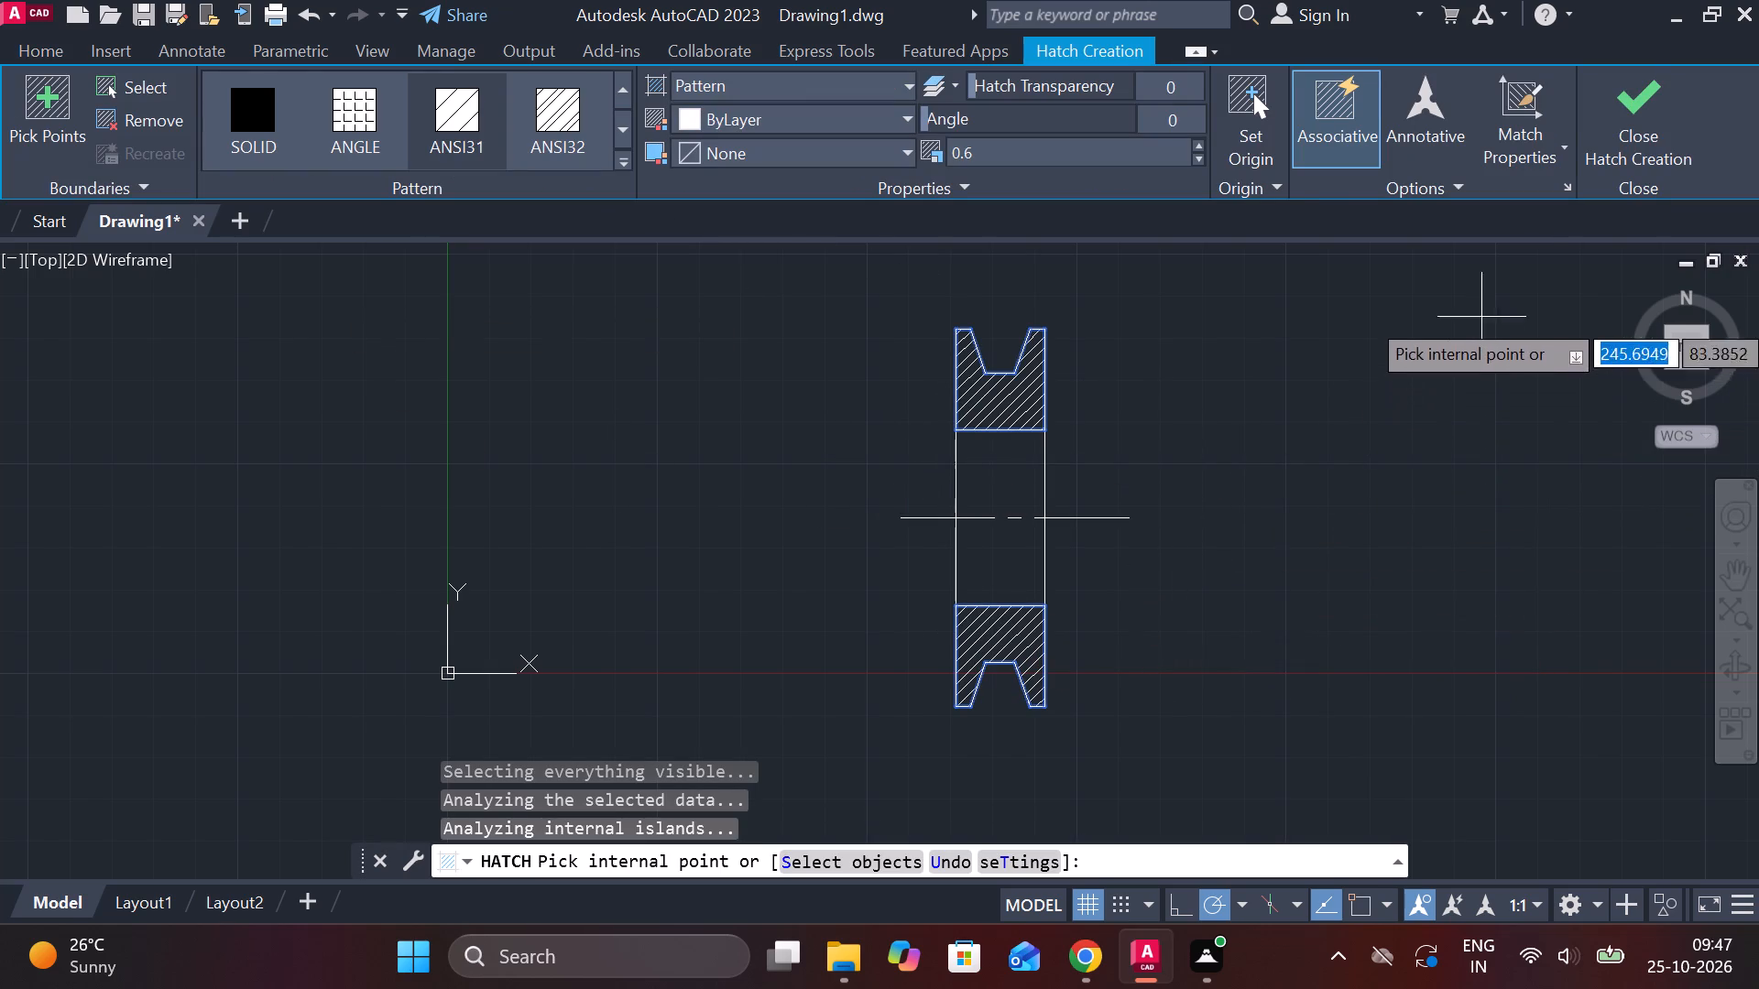
click(1580, 124)
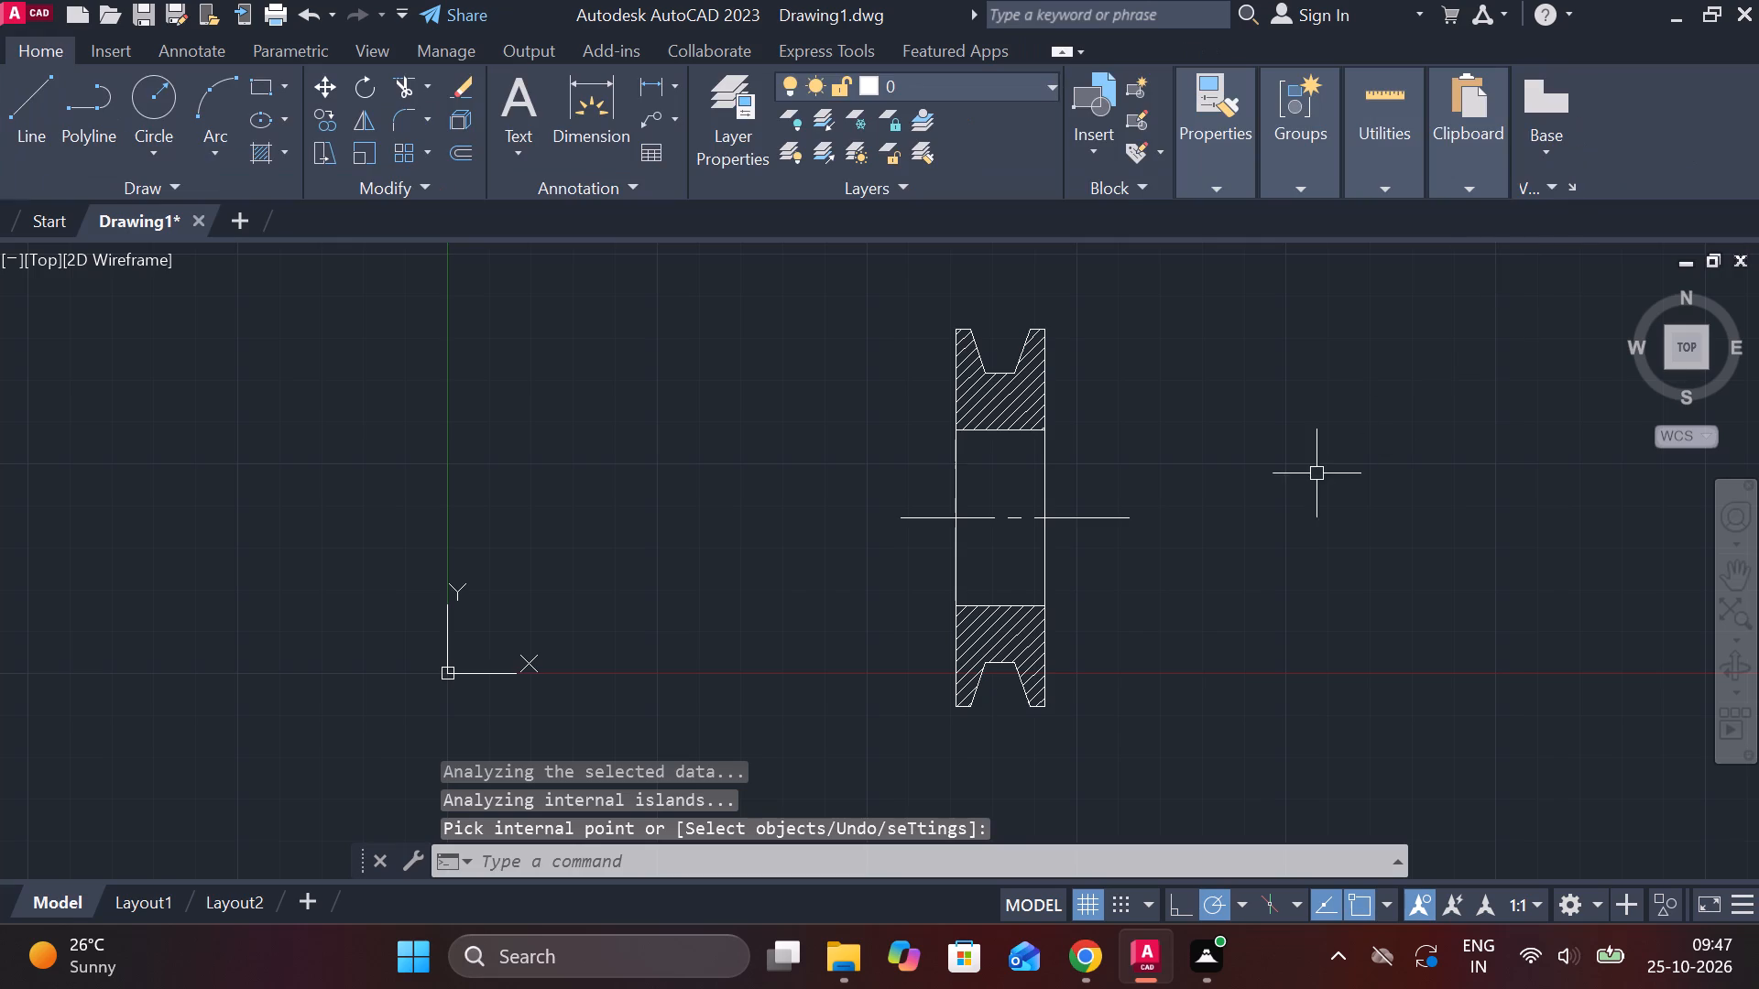
Copy the whole hatched pulley with its centre line to the free area below the undimensioned shaft and support copies.
scroll(1315, 476, down, 1)
key(Escape)
click(1014, 325)
click(1289, 723)
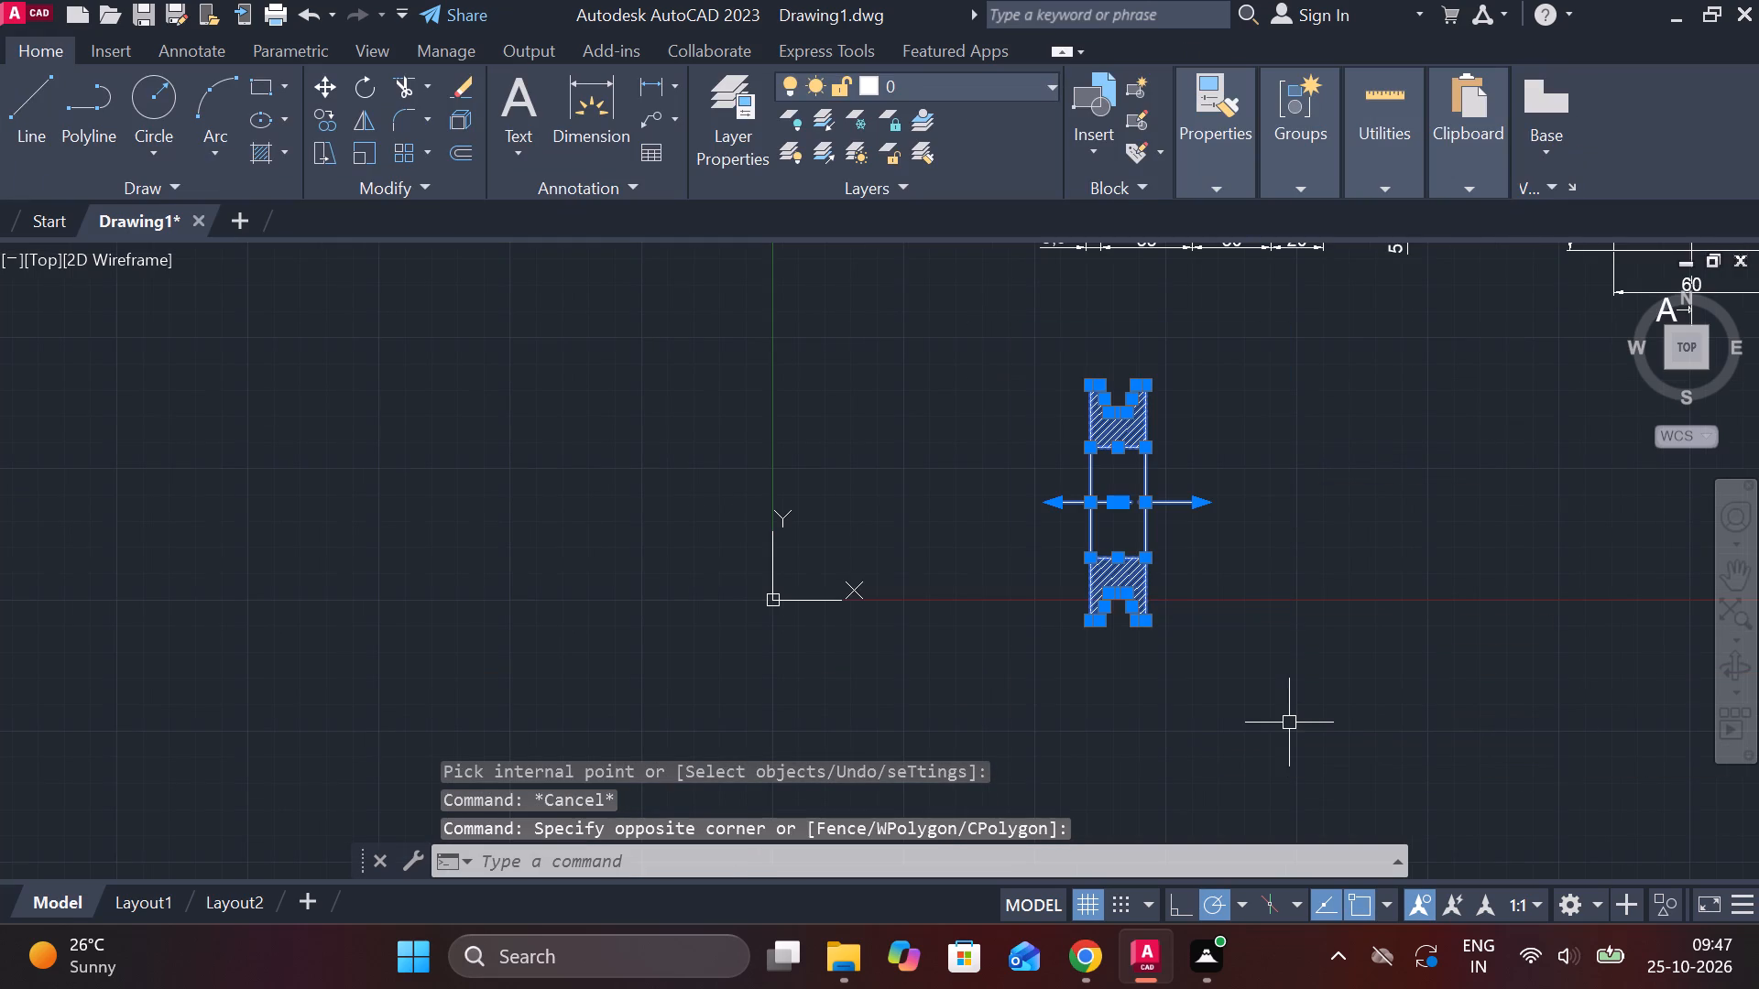
text(CO)
key(Return)
click(1289, 723)
scroll(1275, 709, down, 2)
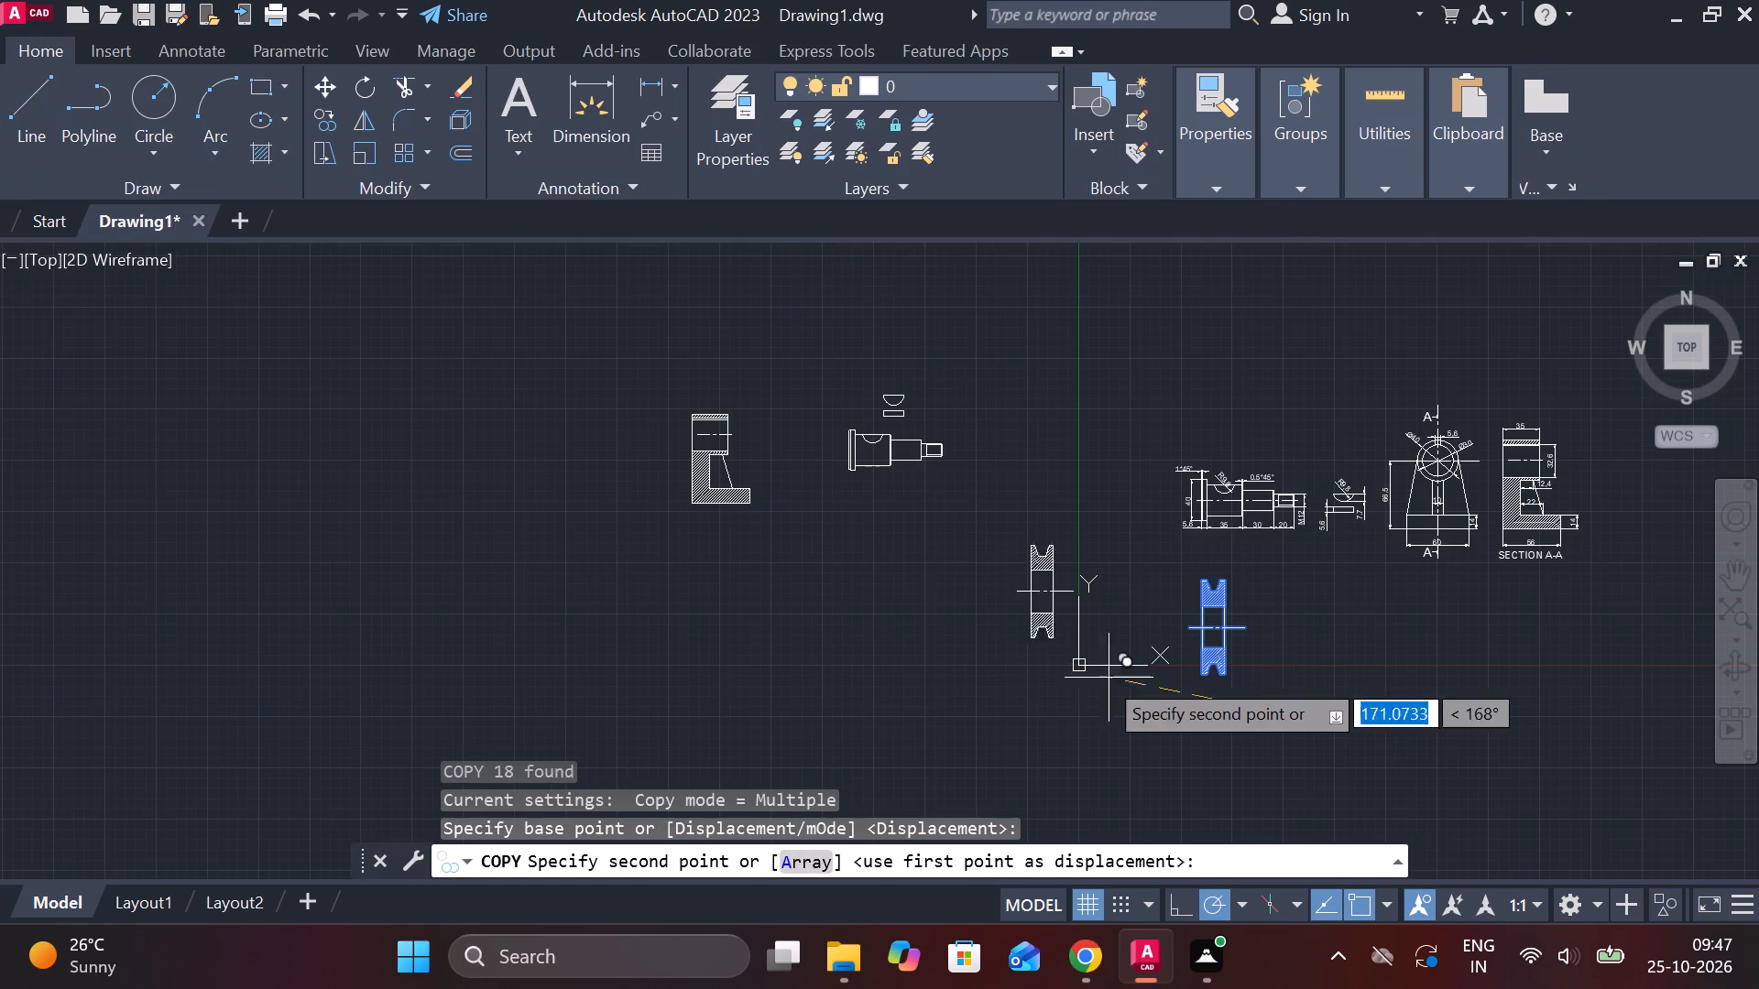
click(912, 658)
key(Escape)
Add linear dimensions above the original pulley for the upper groove's opening width and the overall width.
scroll(1245, 679, up, 2)
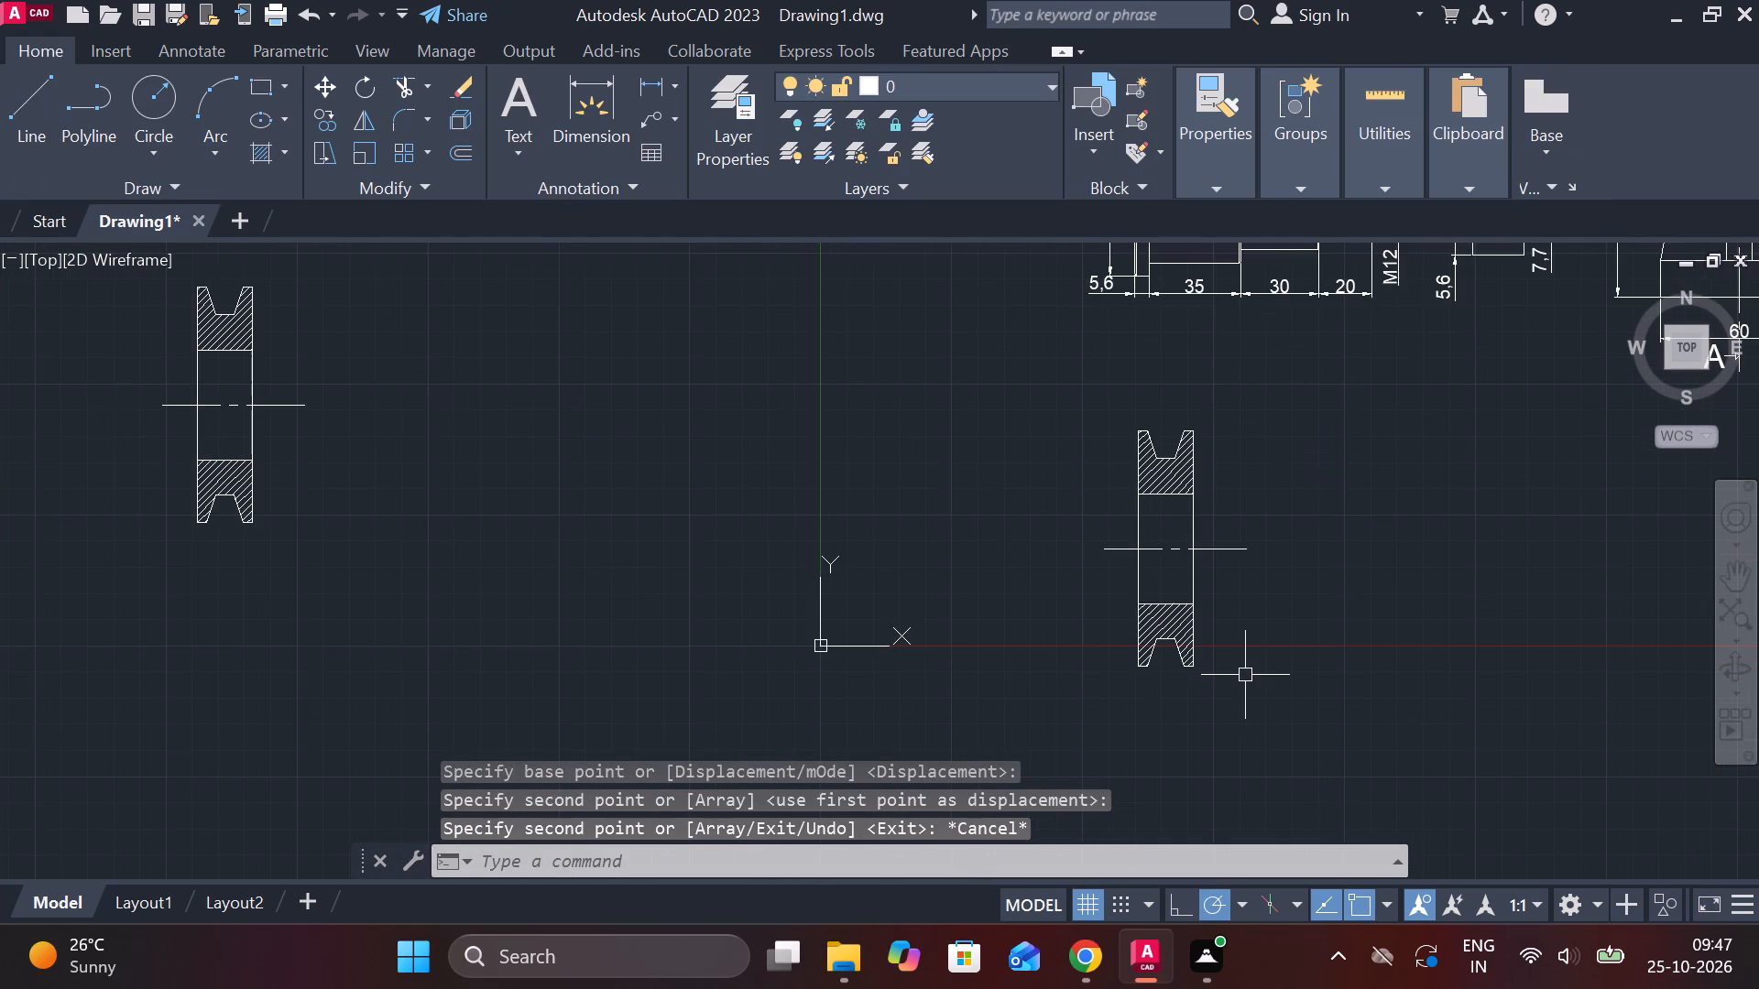
click(646, 75)
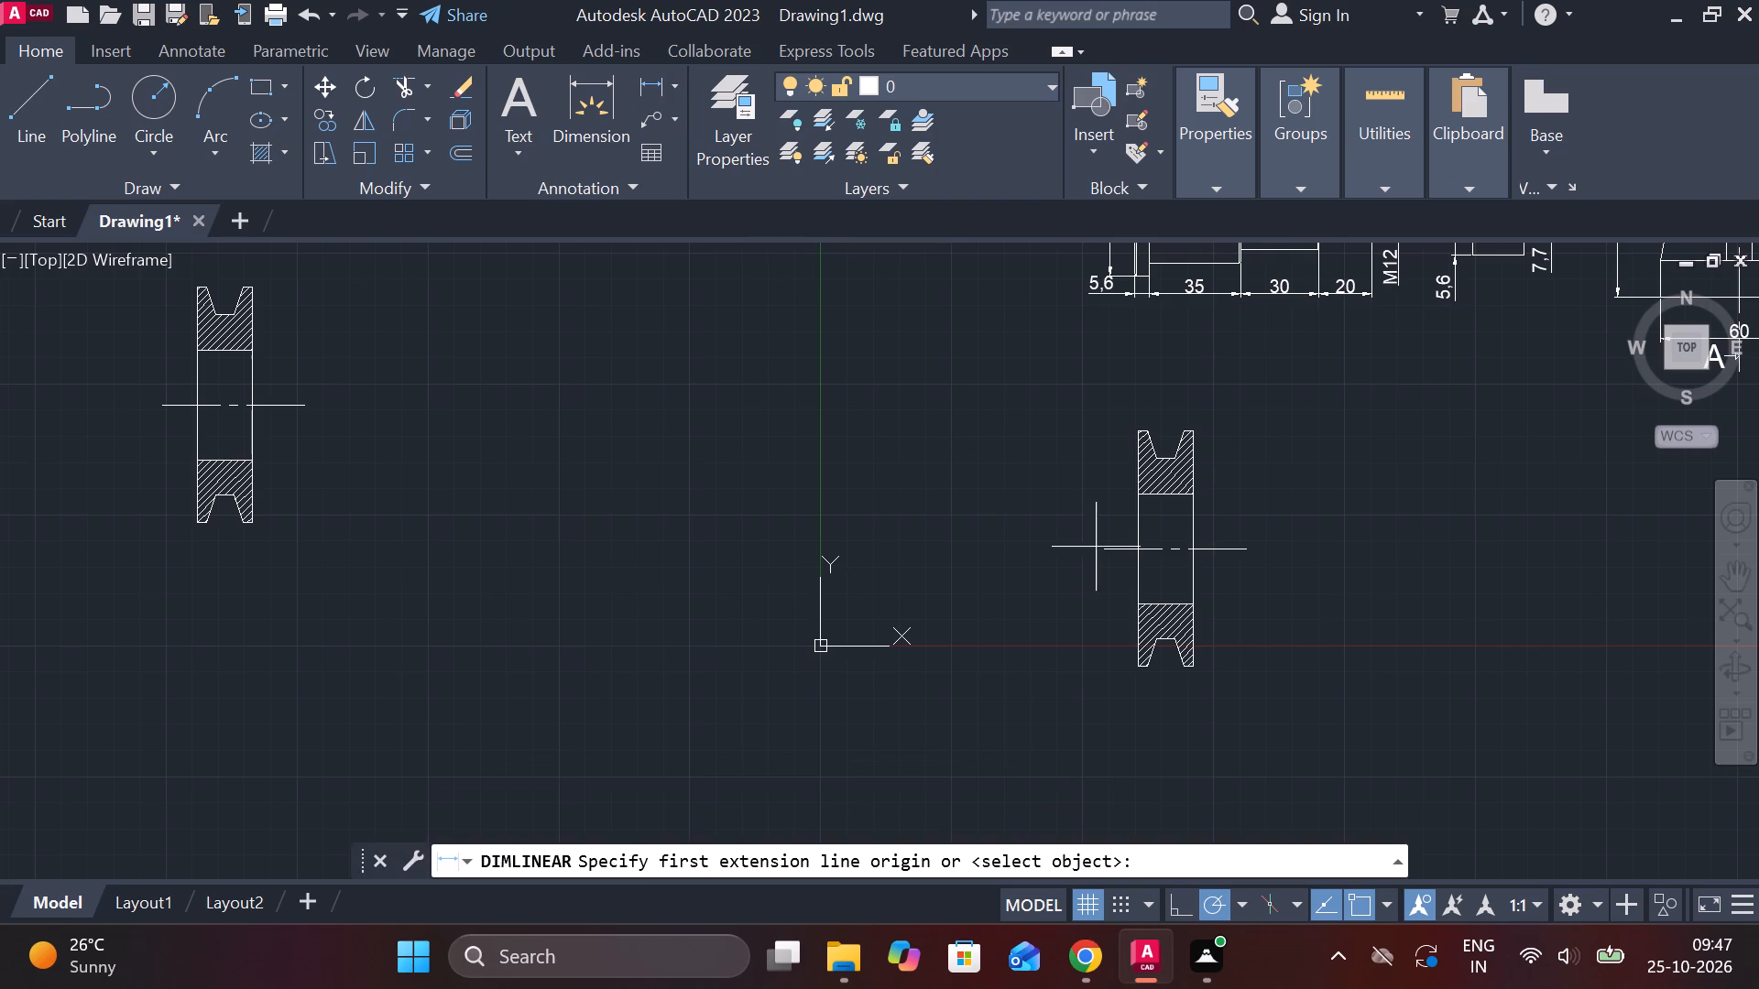
middle_drag(1295, 596, 1244, 637)
scroll(1147, 469, up, 3)
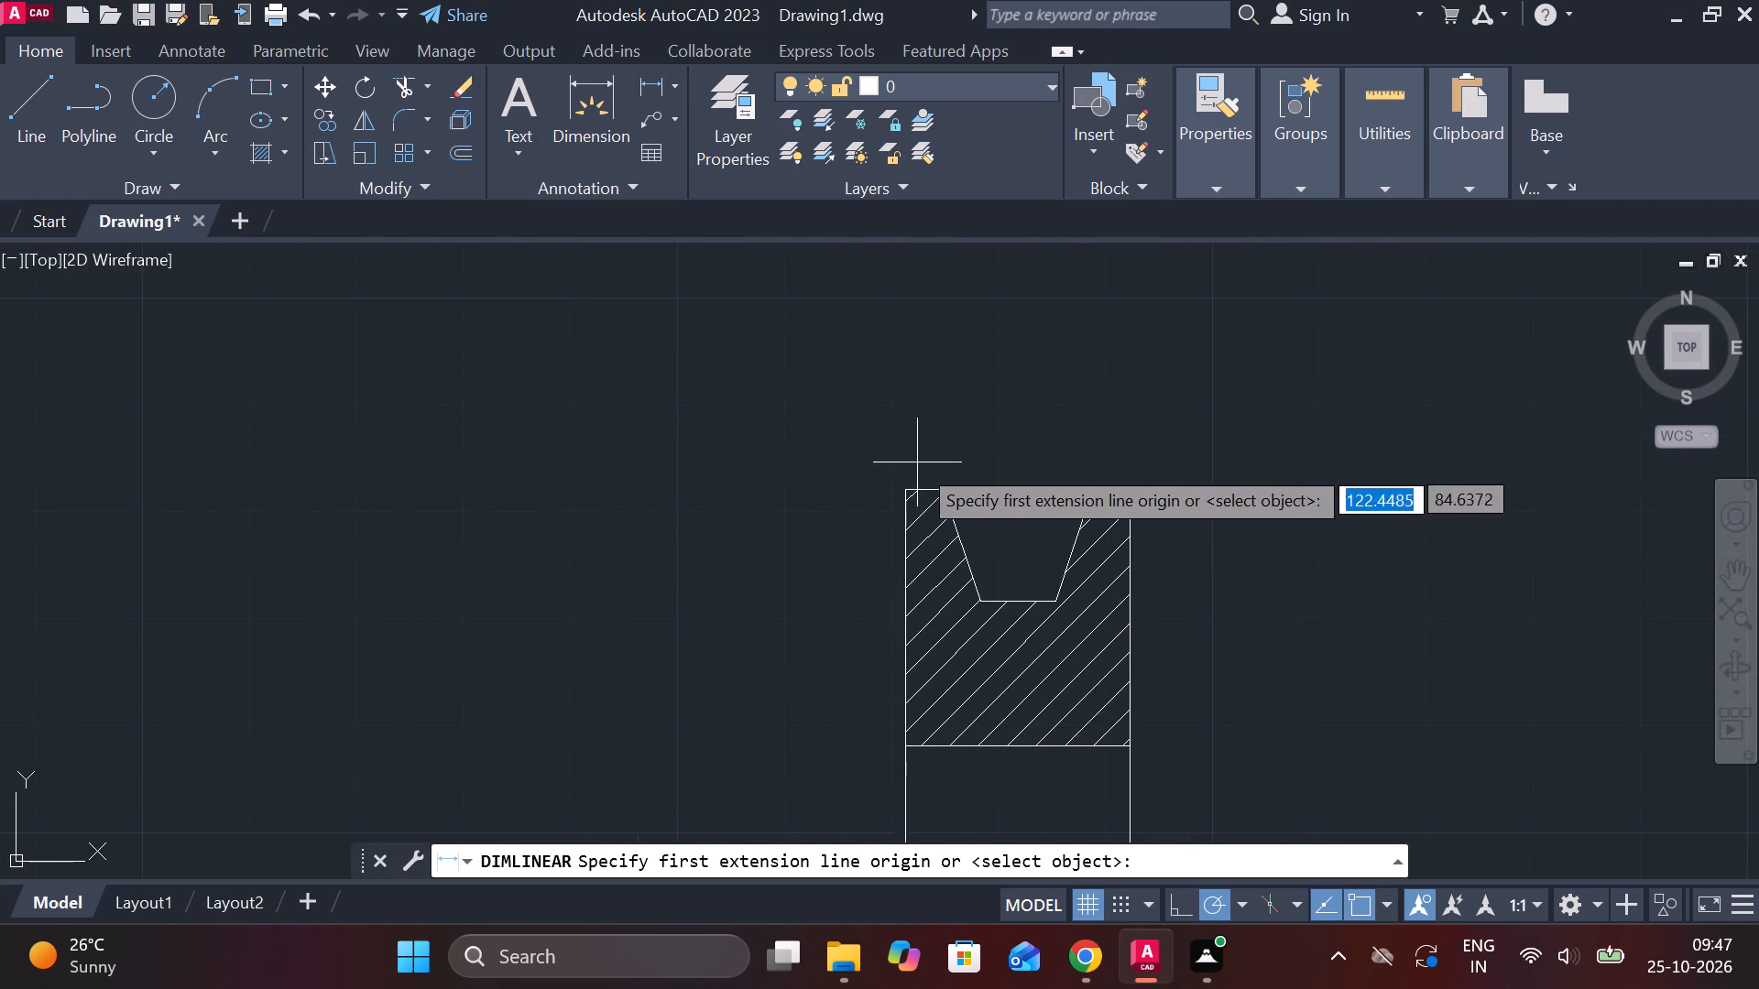
click(934, 480)
click(1090, 488)
click(1038, 429)
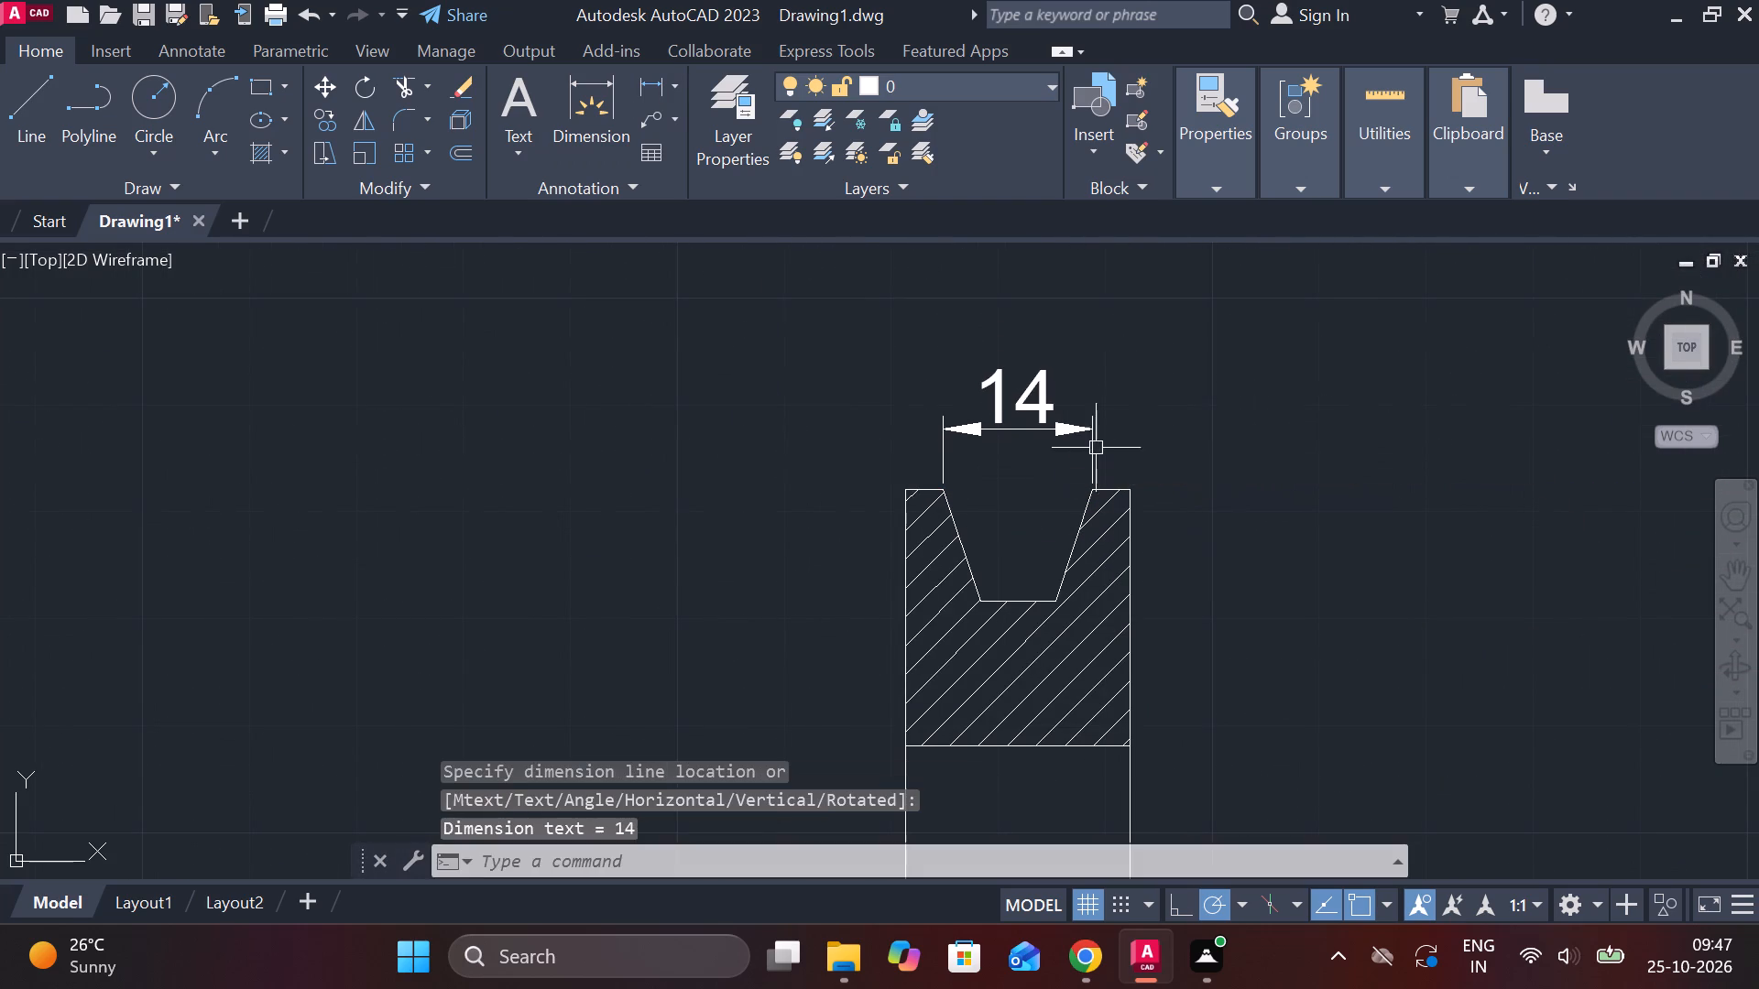
key(space)
click(889, 486)
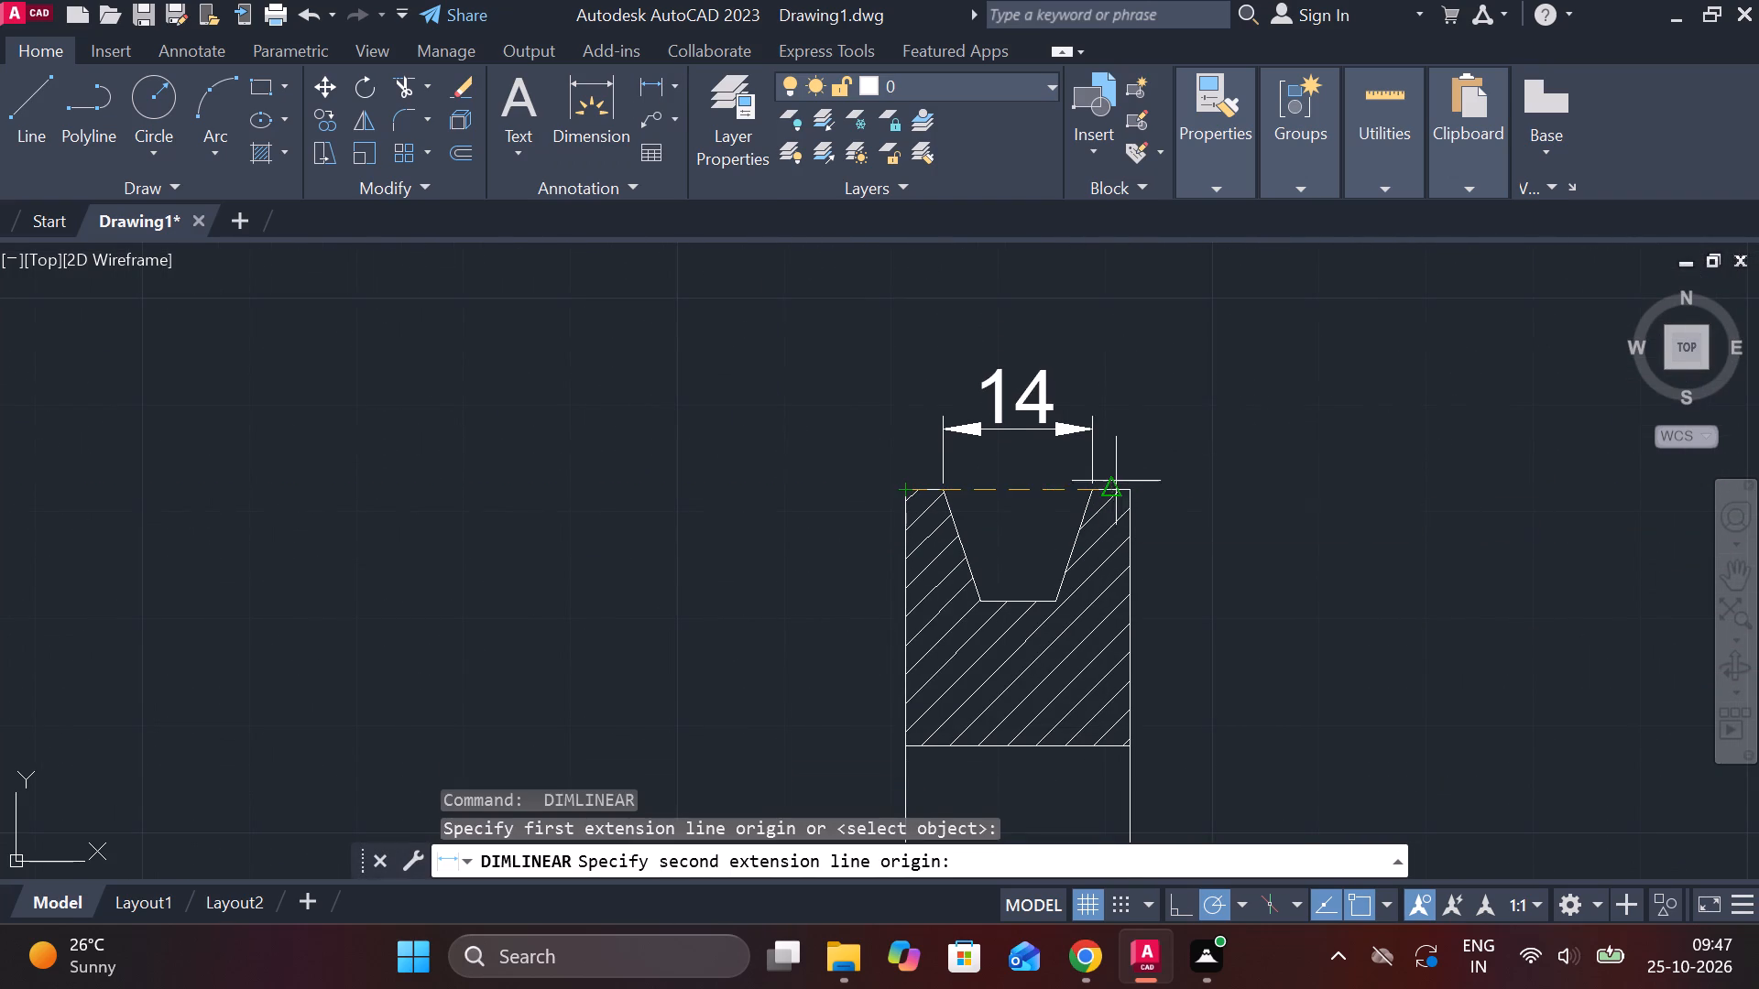
click(1139, 484)
click(1099, 327)
Add vertical linear dimensions beside the pulley for the bore and the full outer height.
scroll(1169, 466, down, 1)
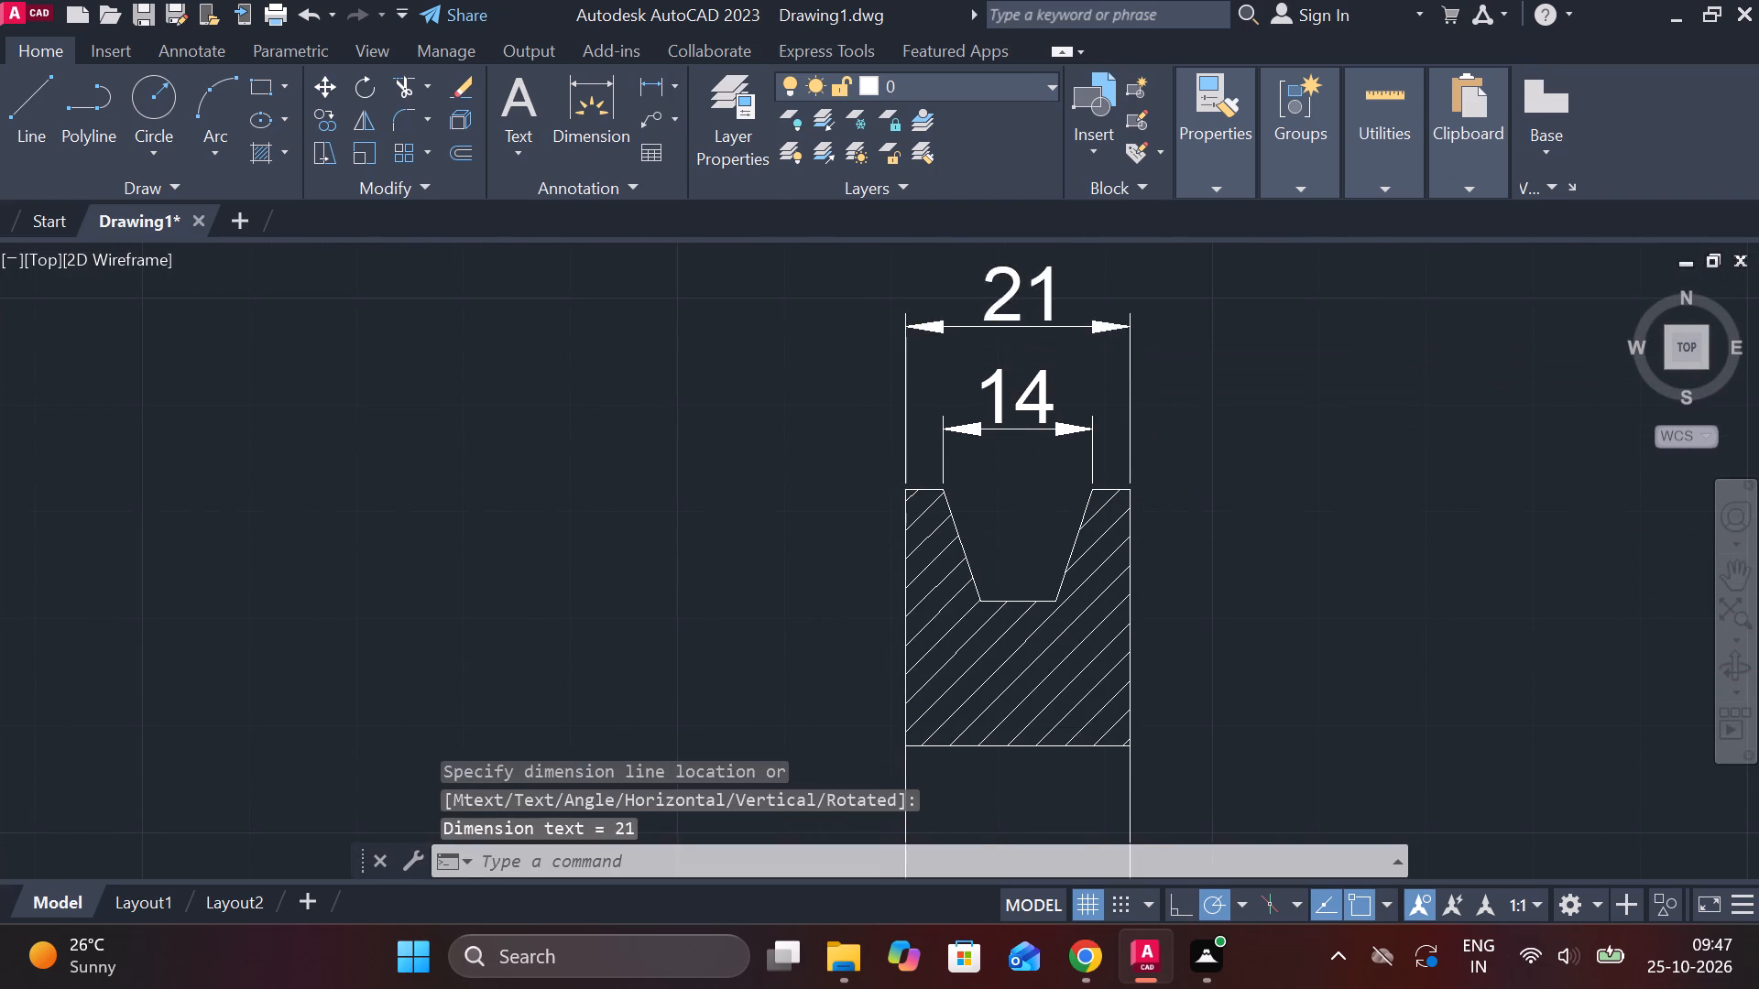
scroll(1173, 473, down, 1)
middle_drag(1227, 629, 1065, 493)
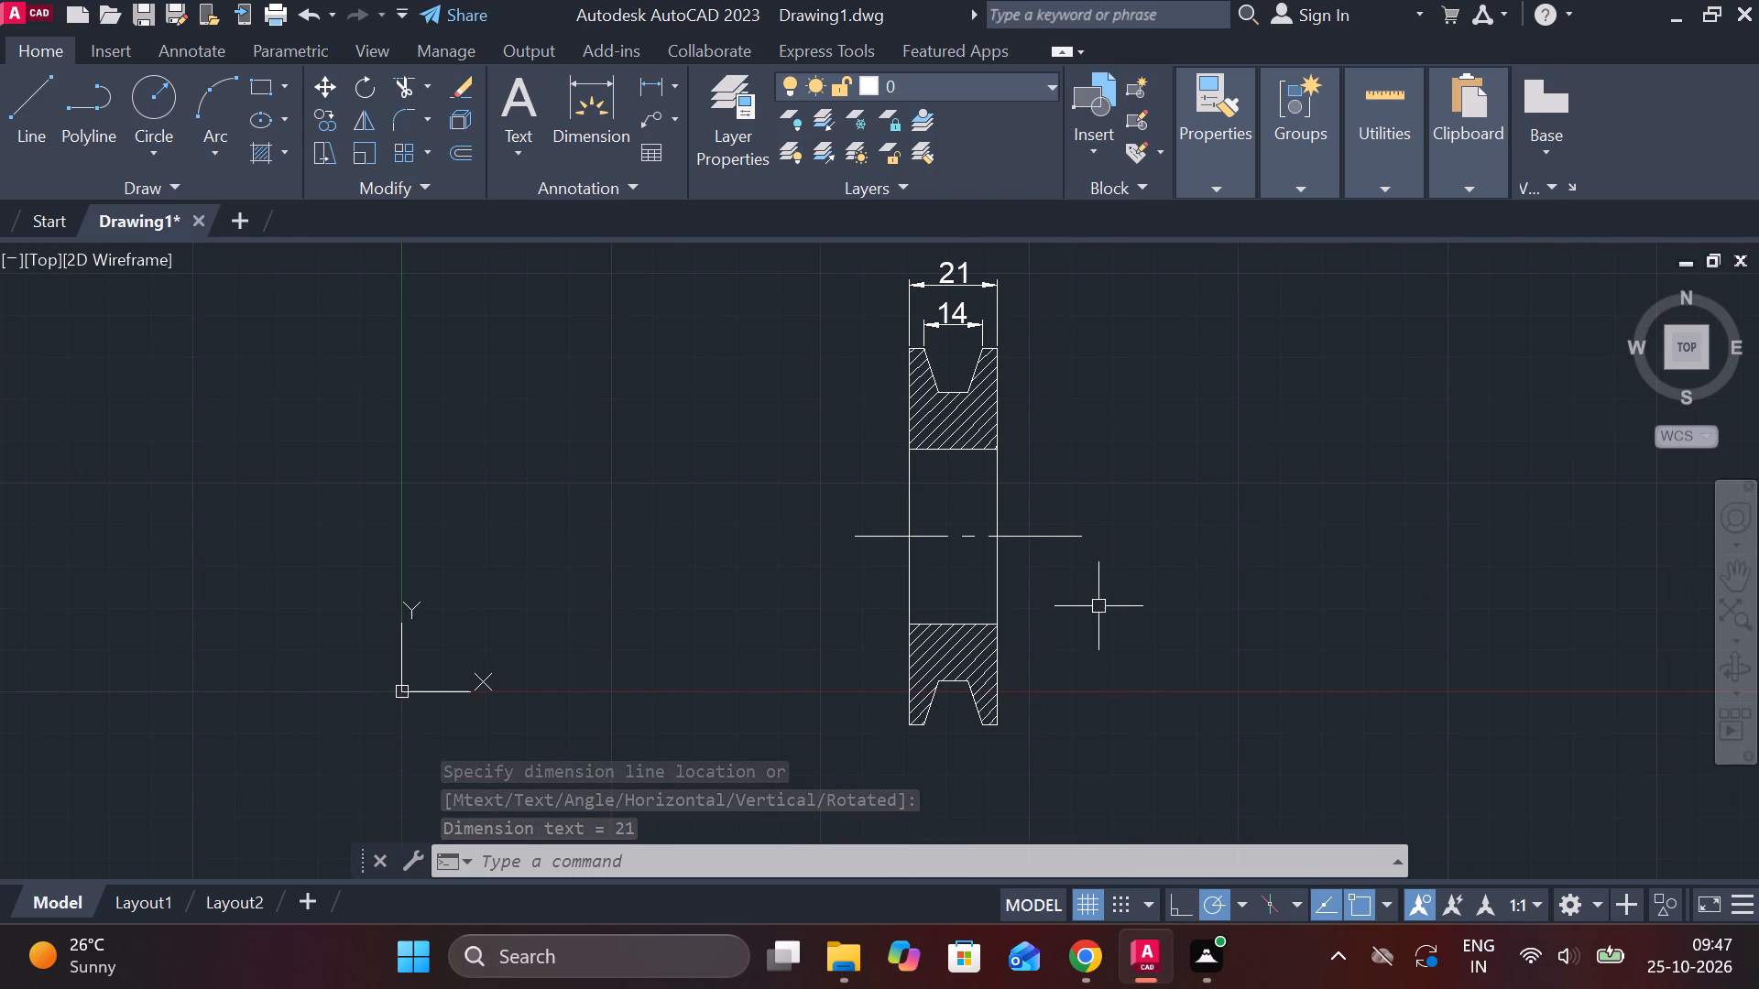
key(space)
click(1011, 455)
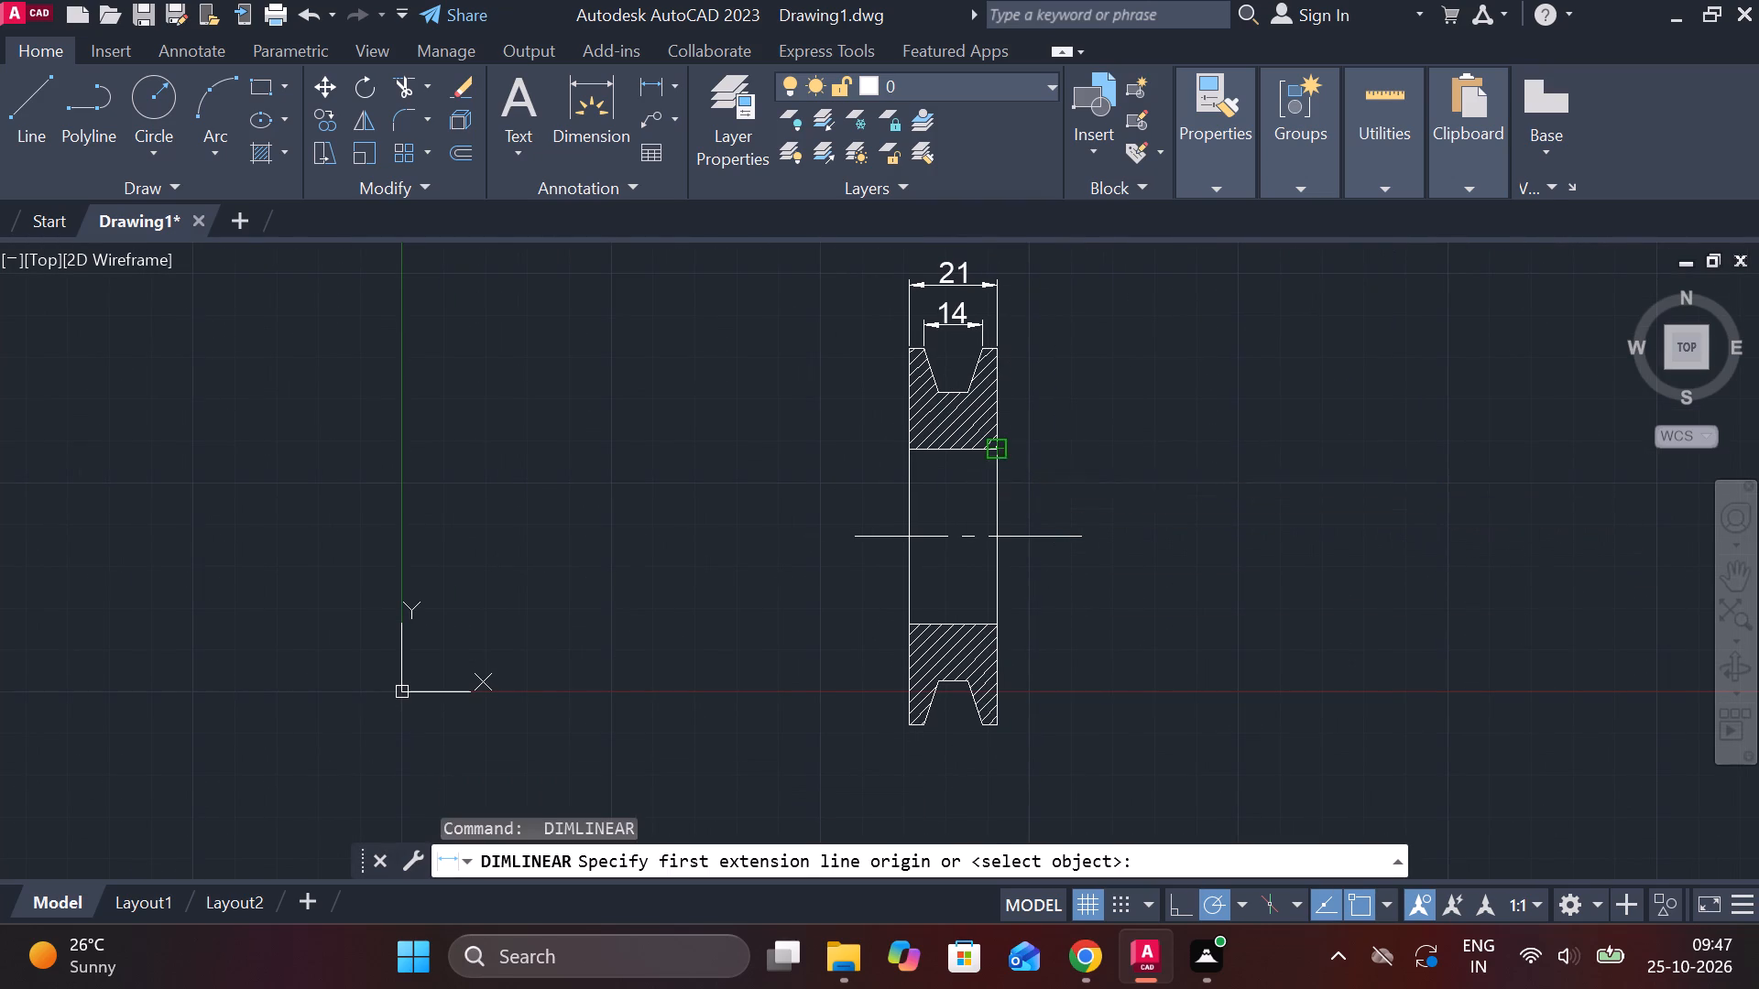
click(990, 623)
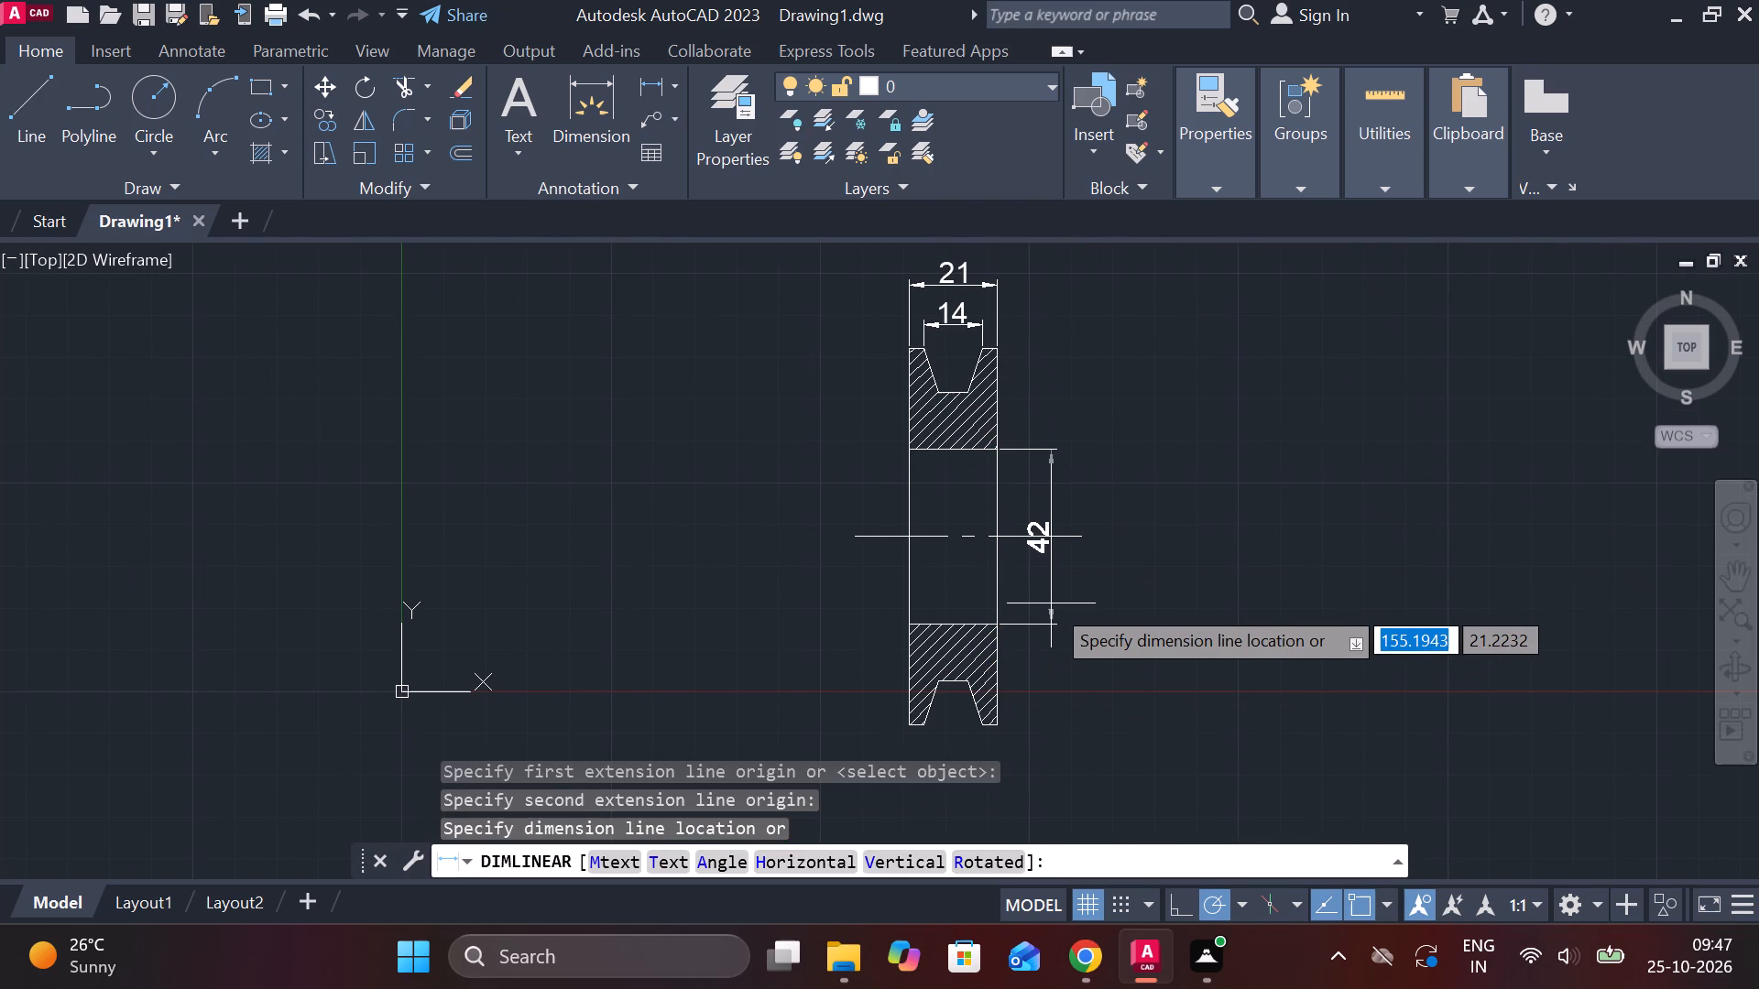
click(1065, 602)
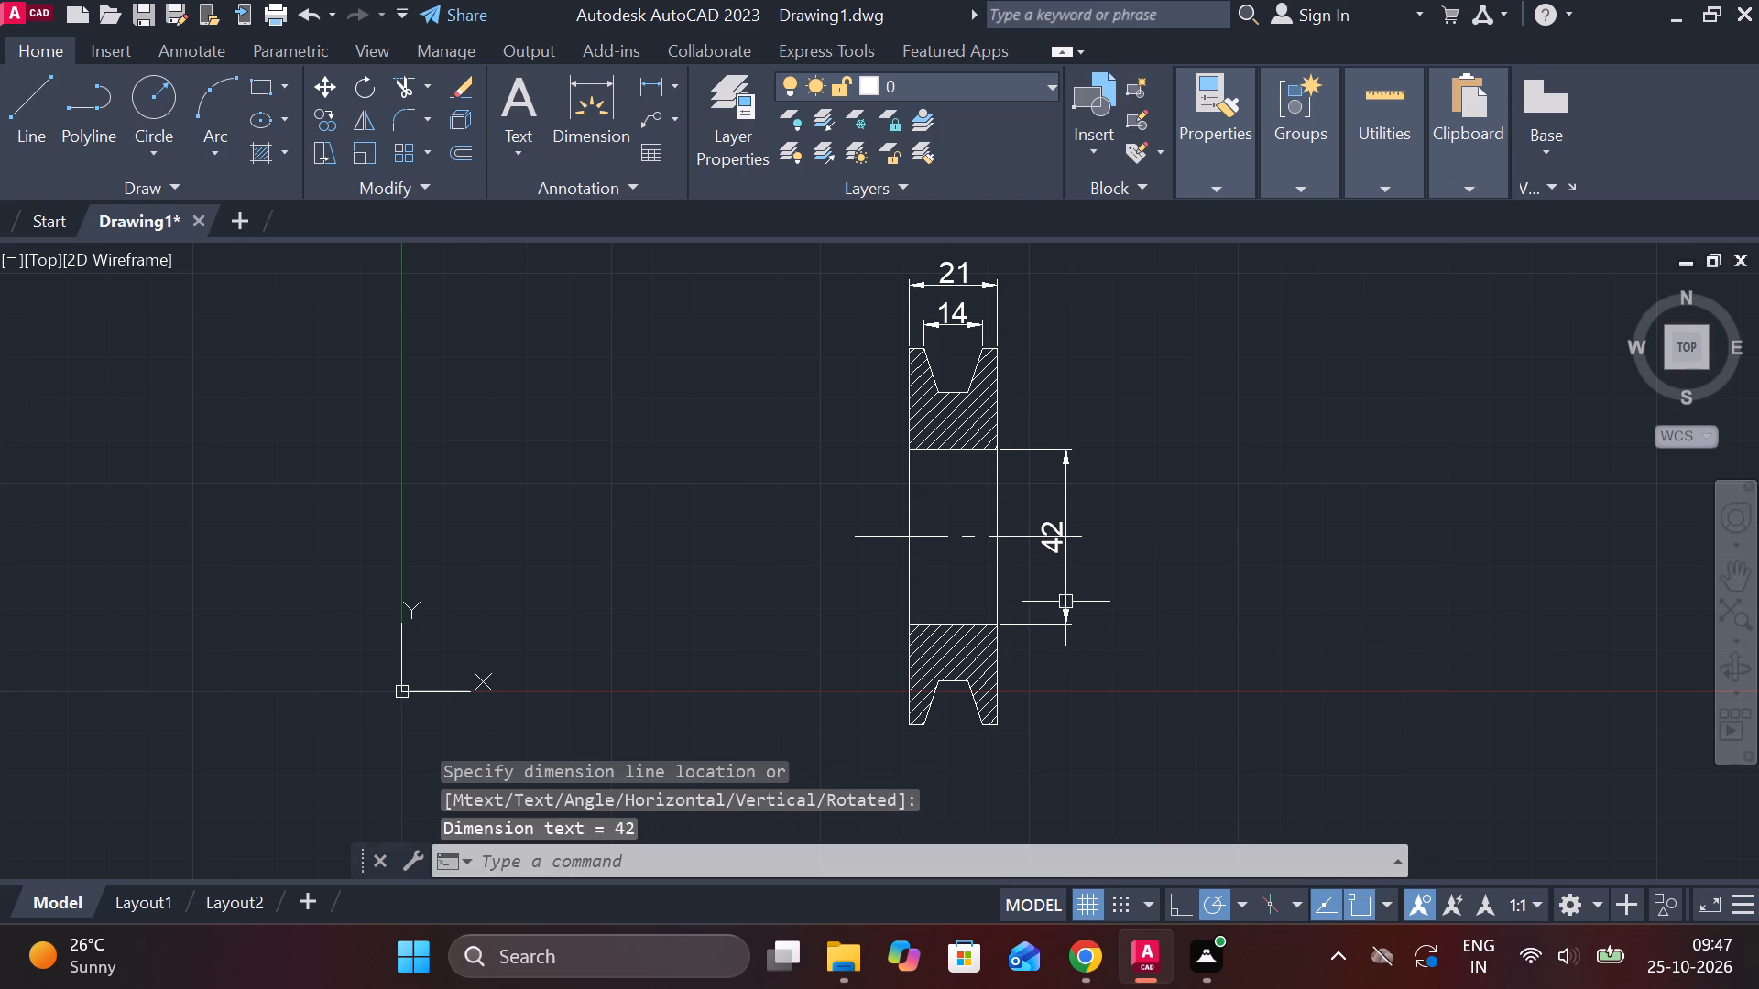
key(space)
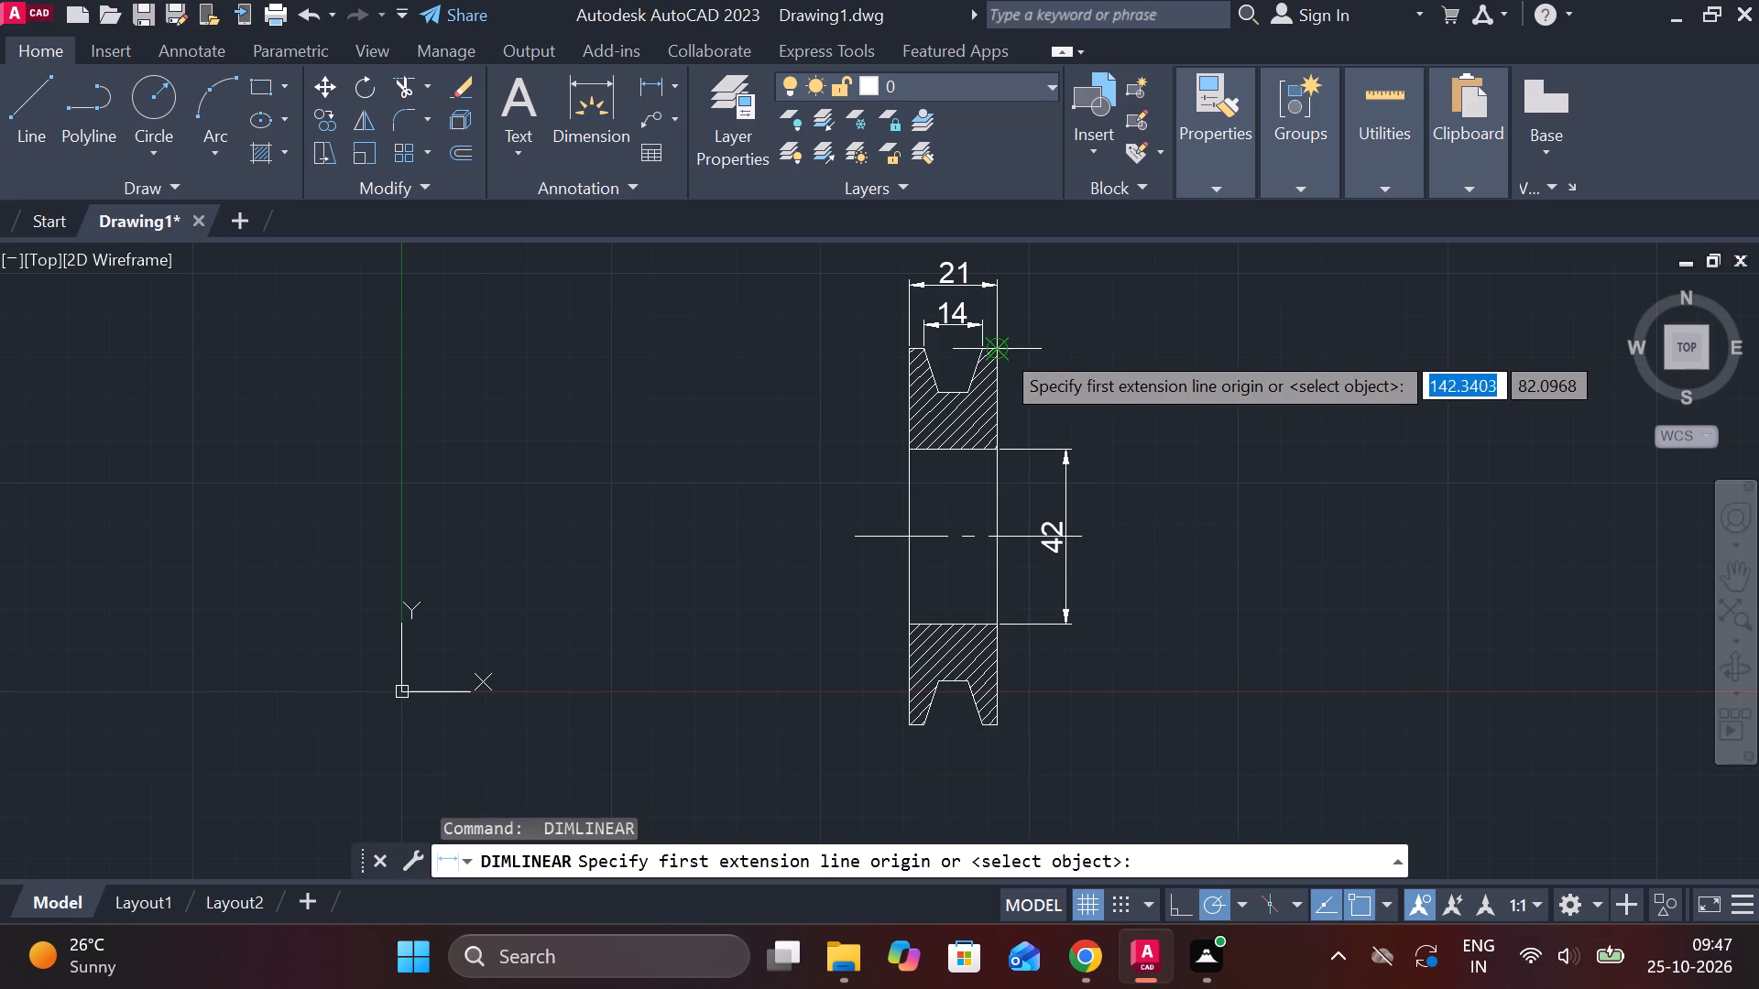
click(1000, 349)
click(1007, 715)
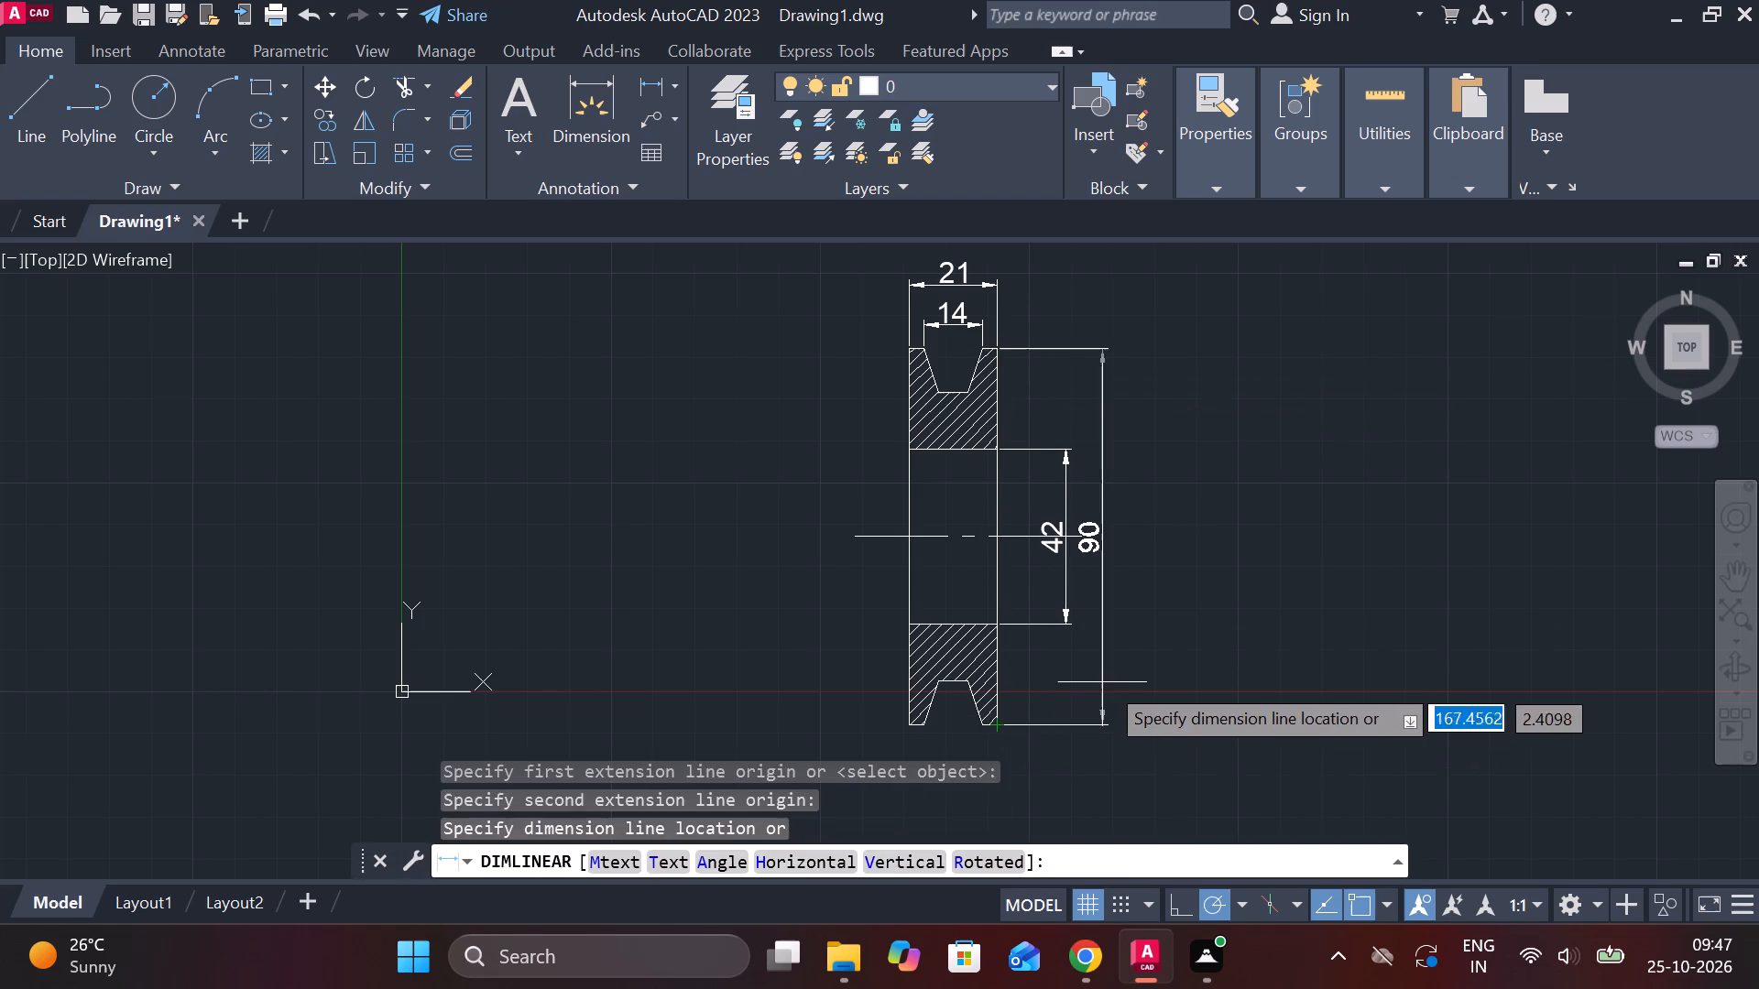
click(1120, 679)
Add linear dimensions for the lower groove's depth and the width of its flat floor.
scroll(1015, 728, up, 2)
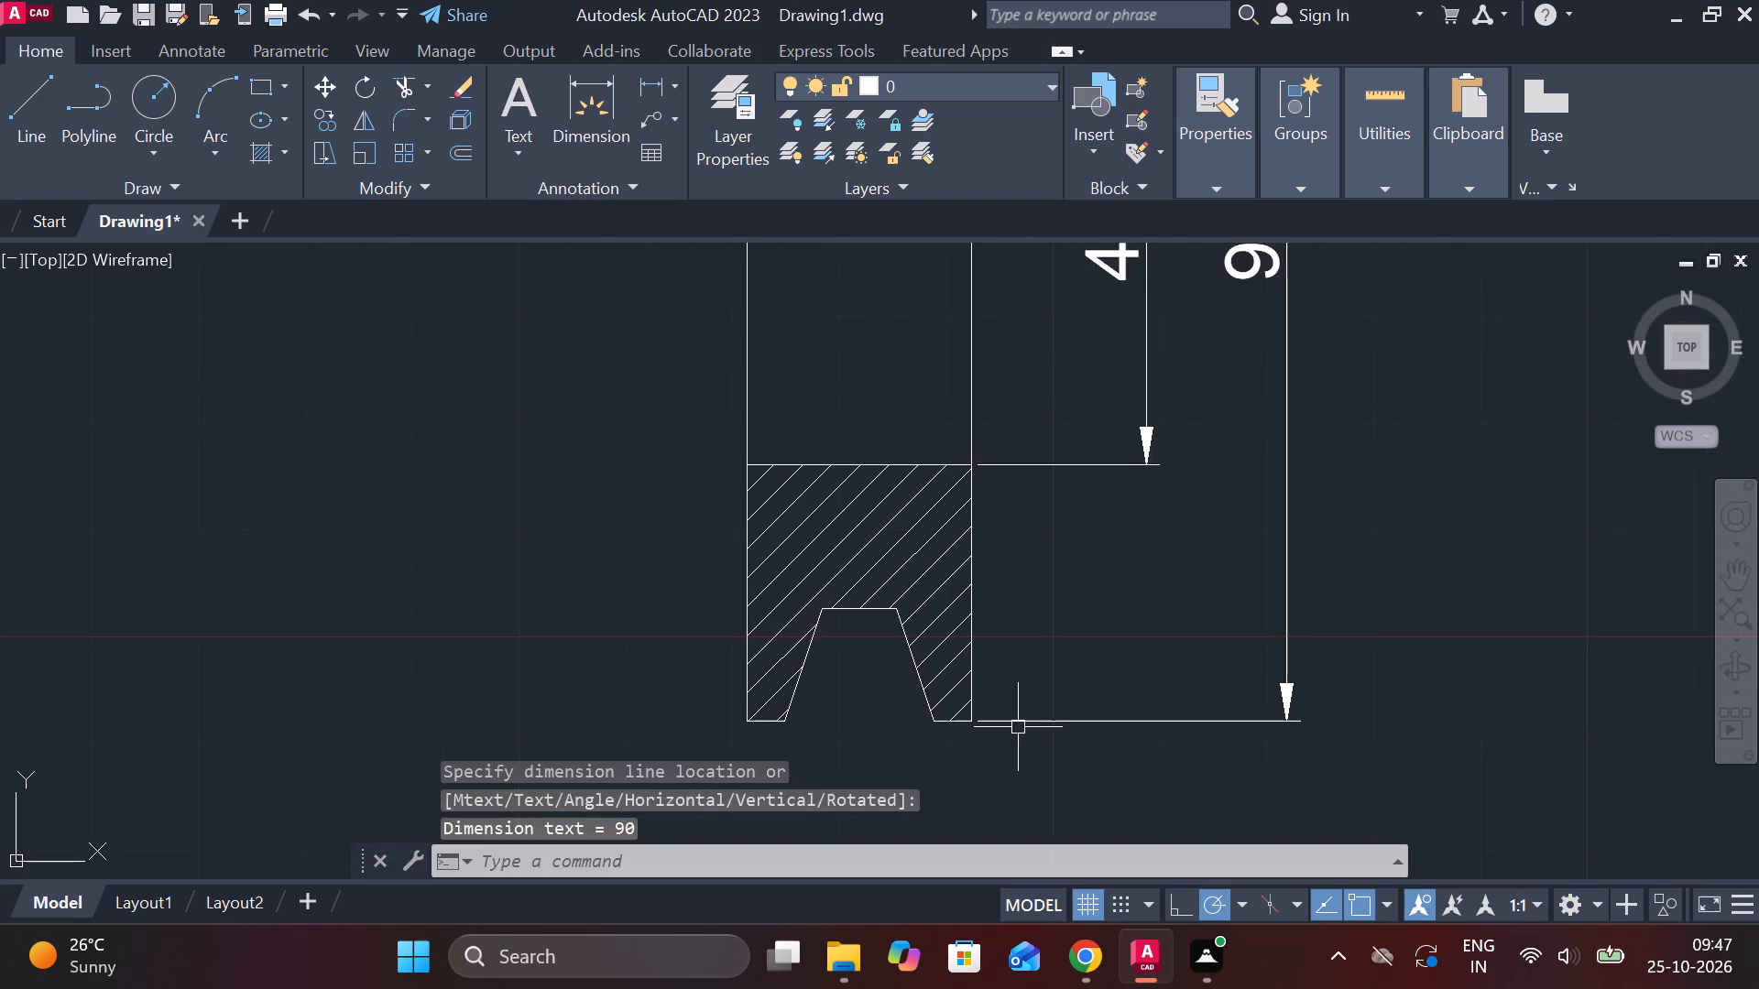
middle_drag(1018, 726, 1096, 667)
key(space)
click(988, 541)
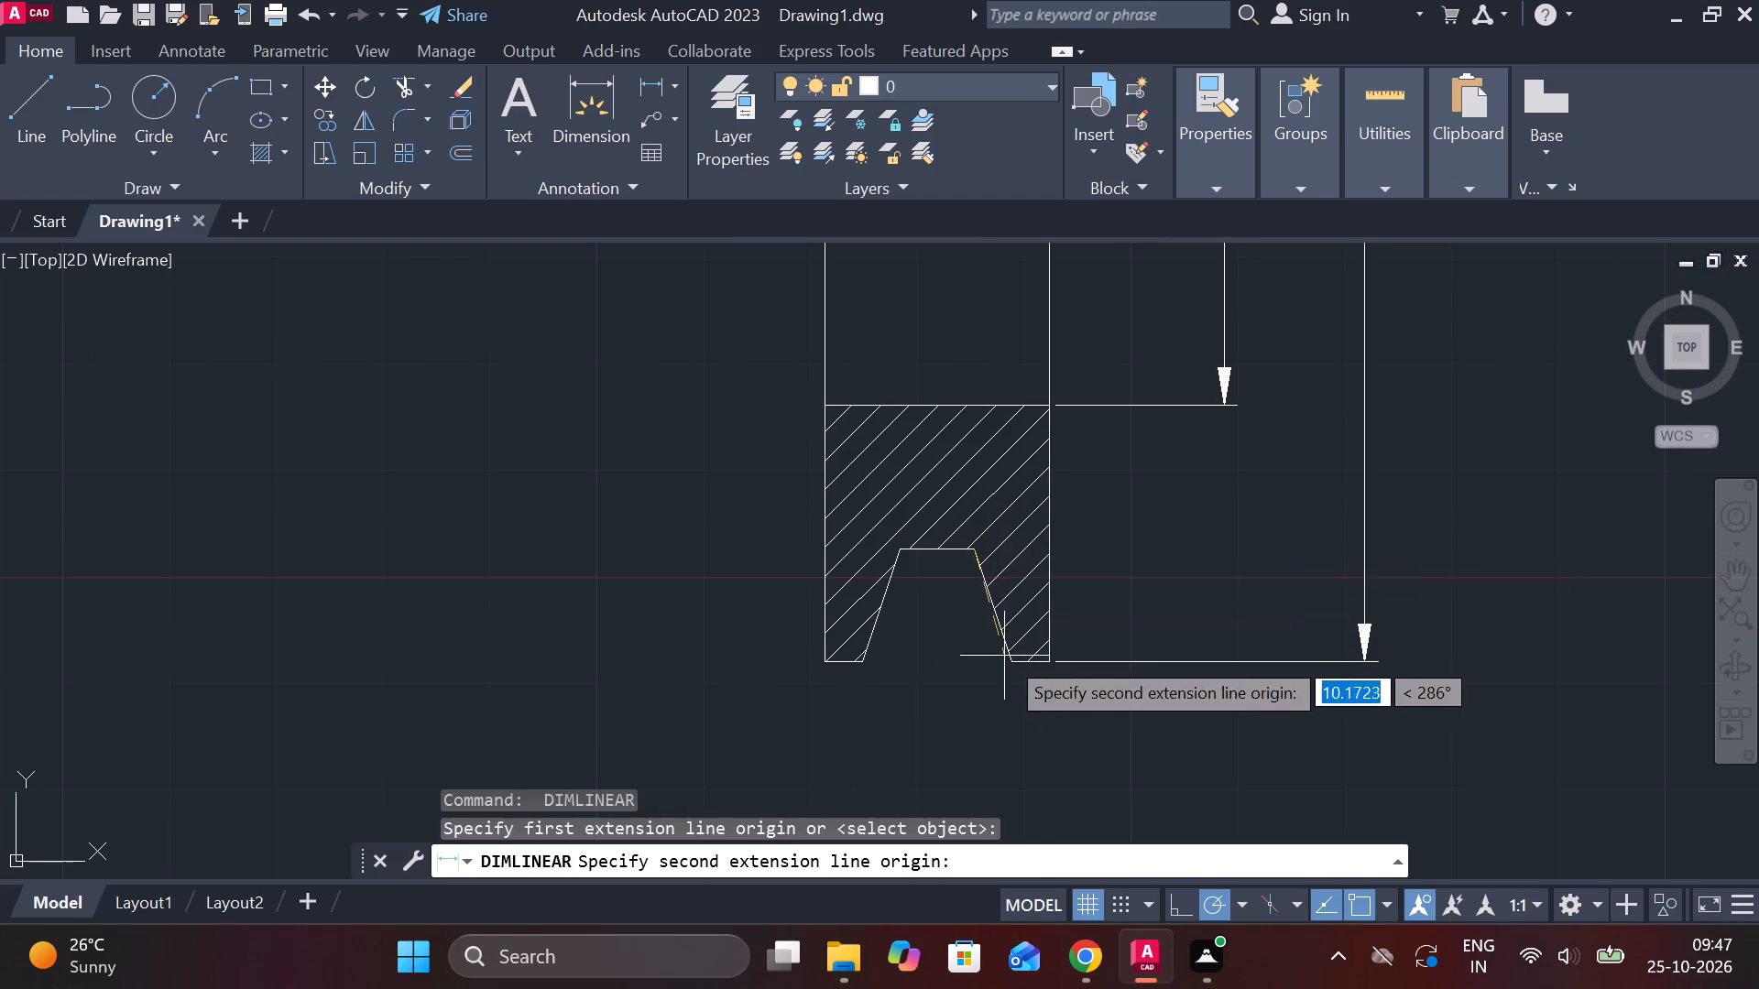
click(1007, 656)
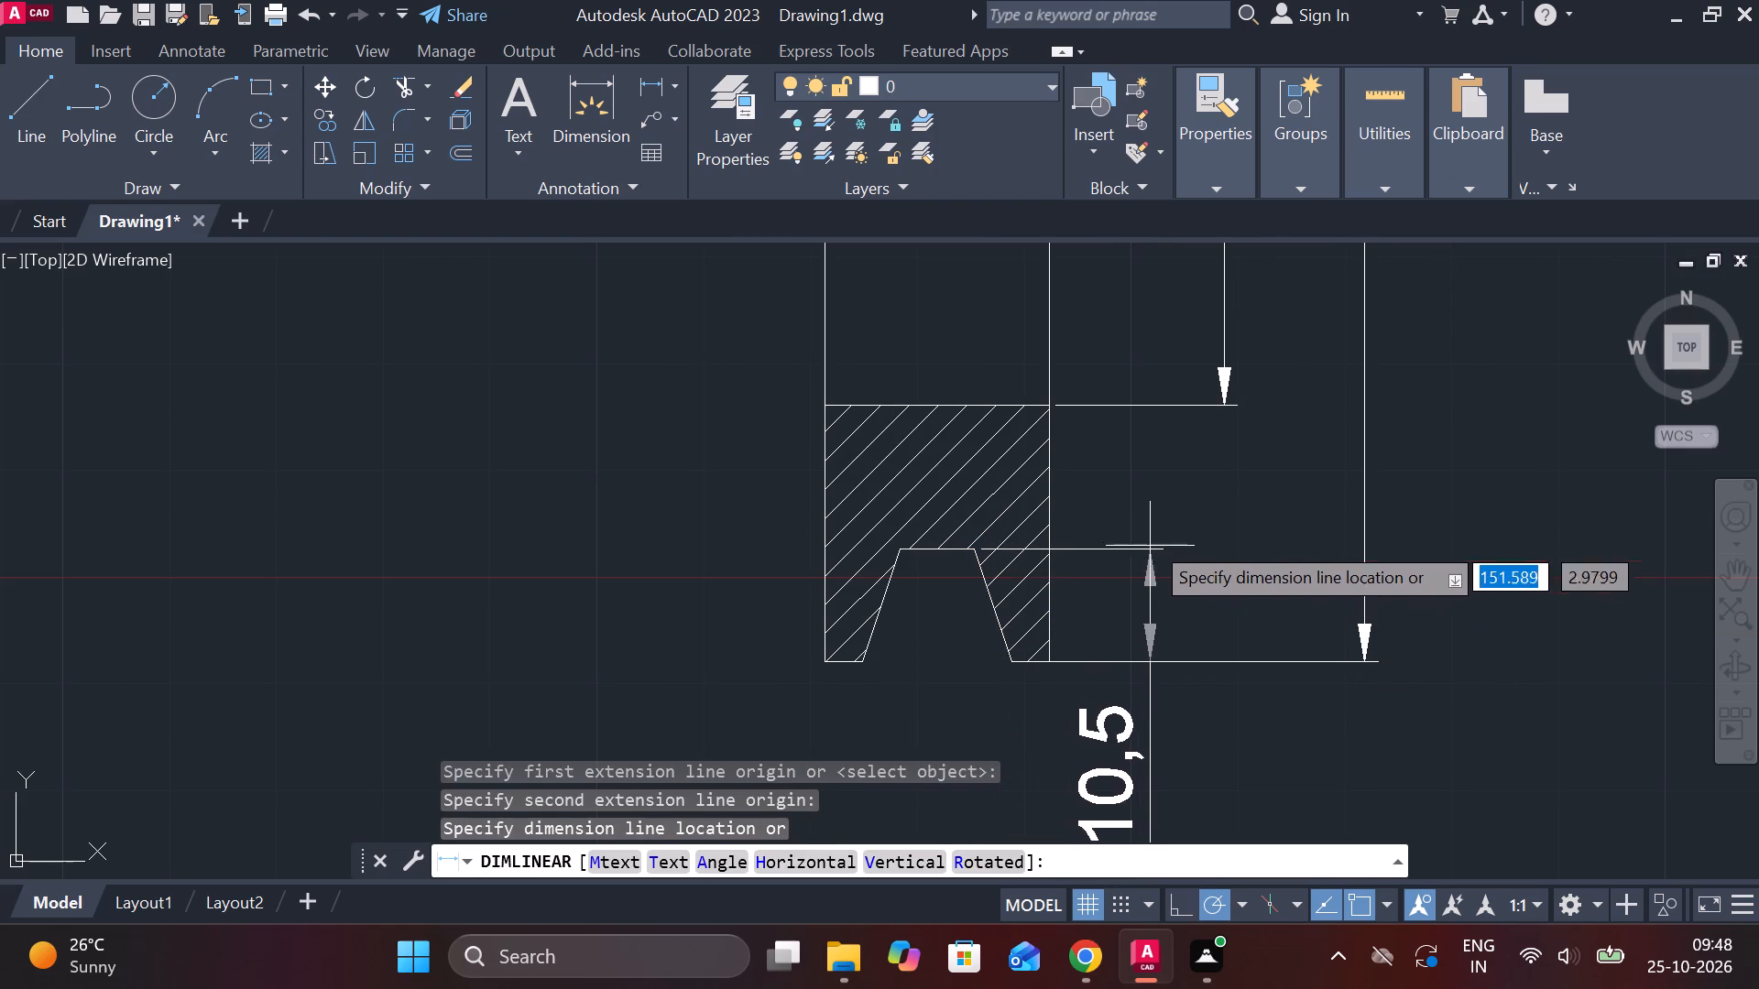
click(1155, 562)
key(space)
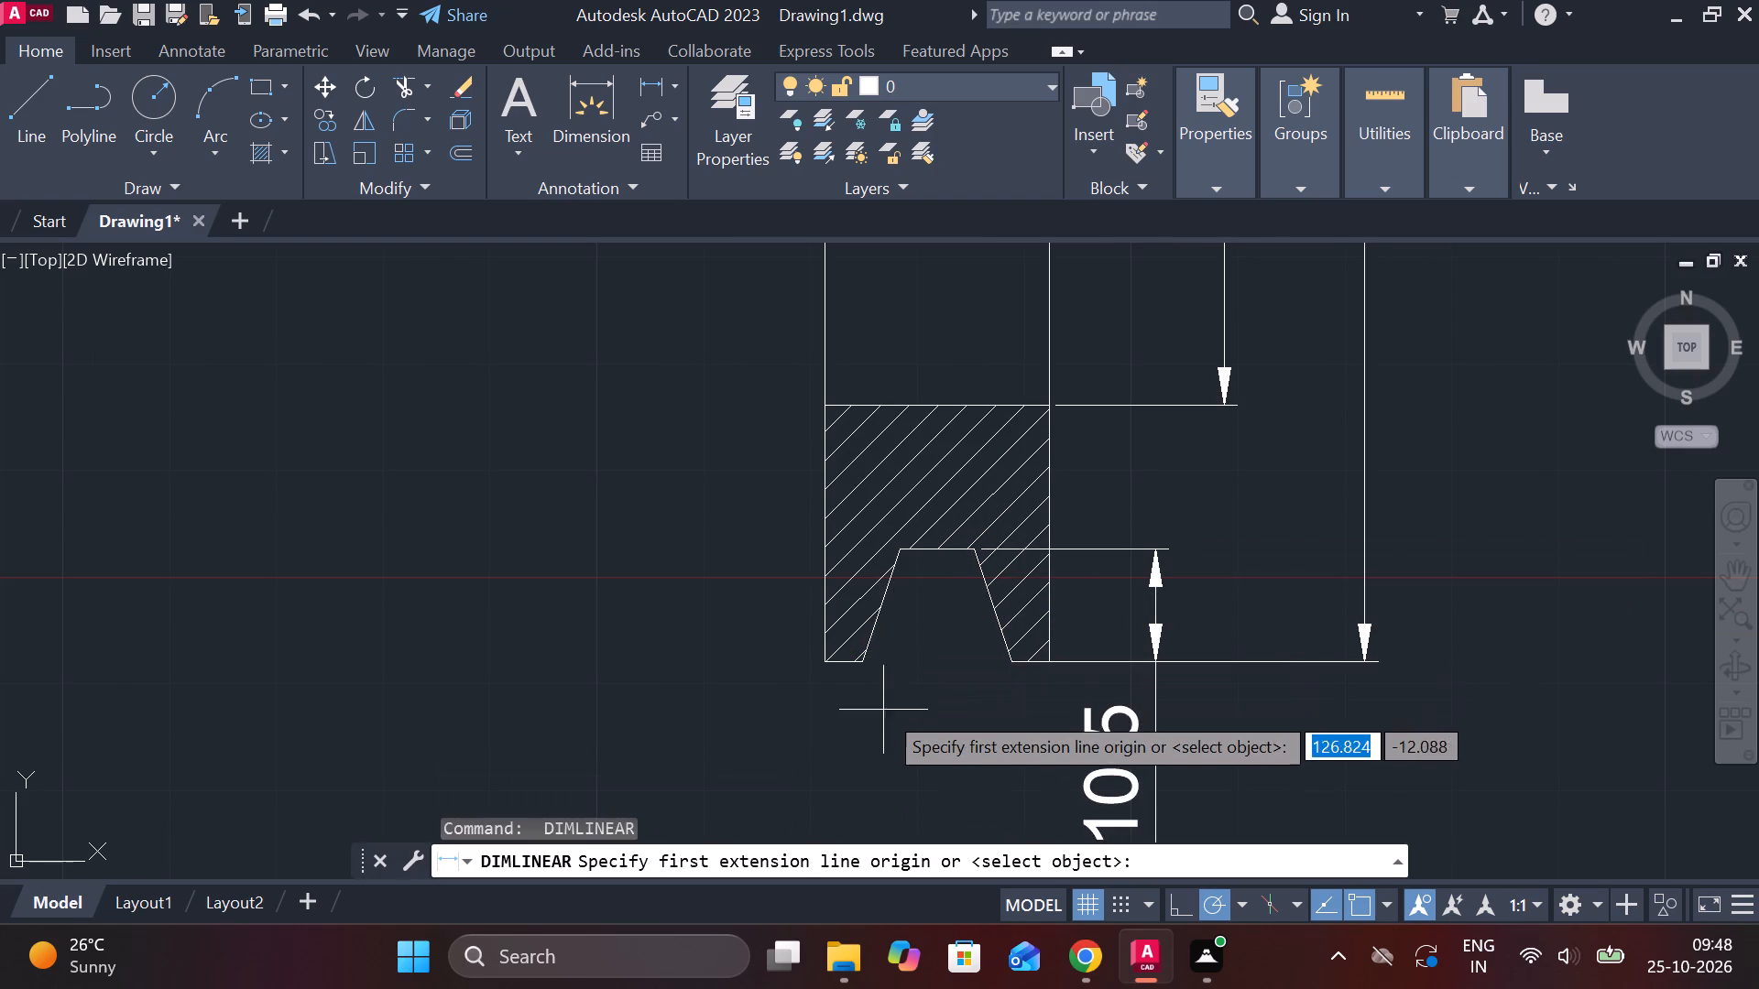
click(888, 554)
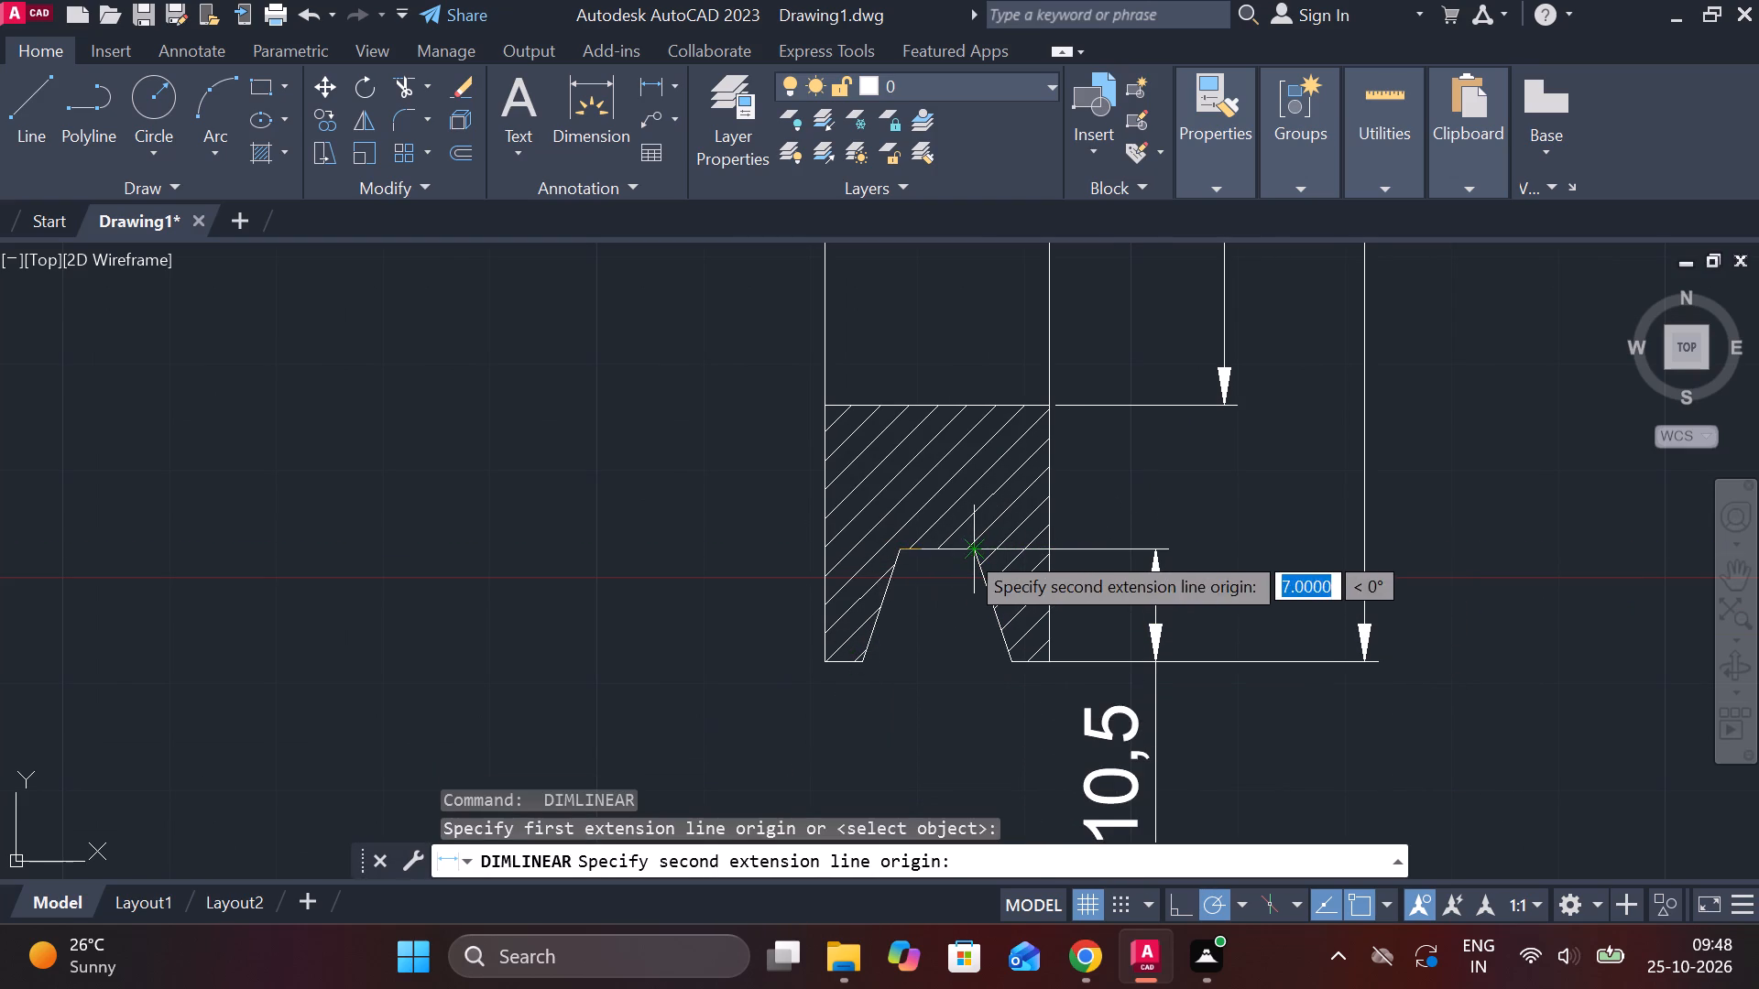
click(965, 549)
click(959, 693)
Move the groove depth dimension's text up beside its arrows, between the part and the overall height dimension.
scroll(1000, 693, down, 1)
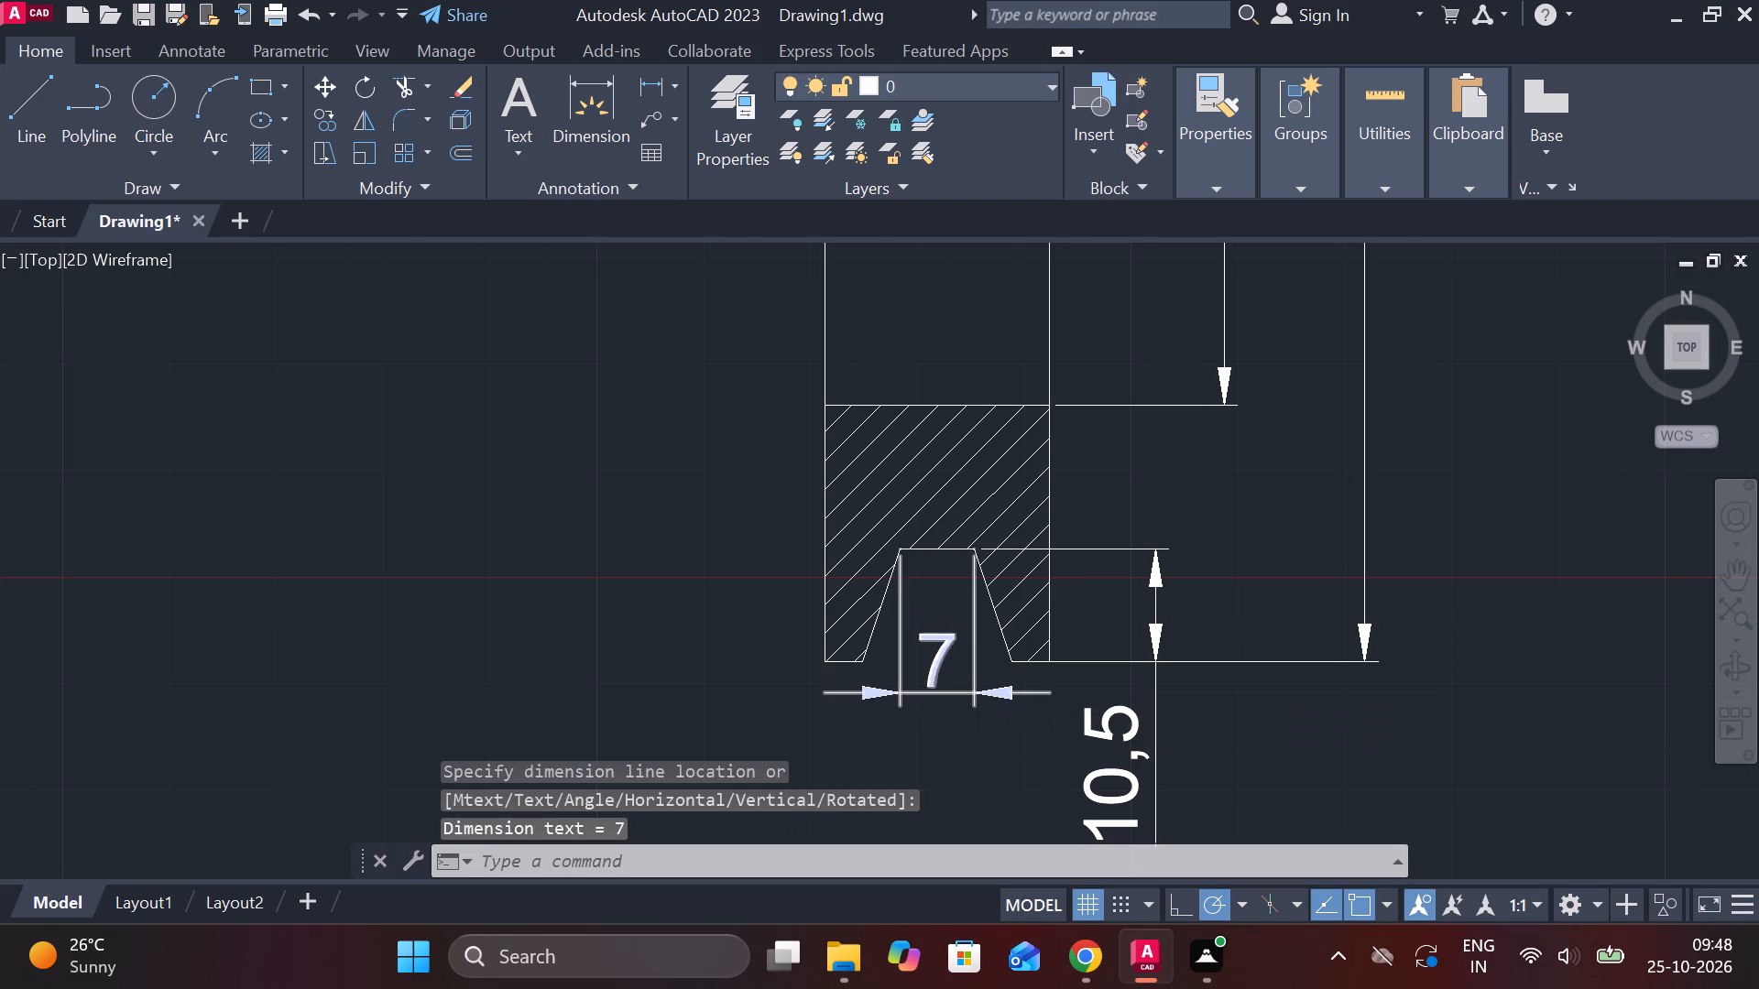
key(Escape)
click(1086, 735)
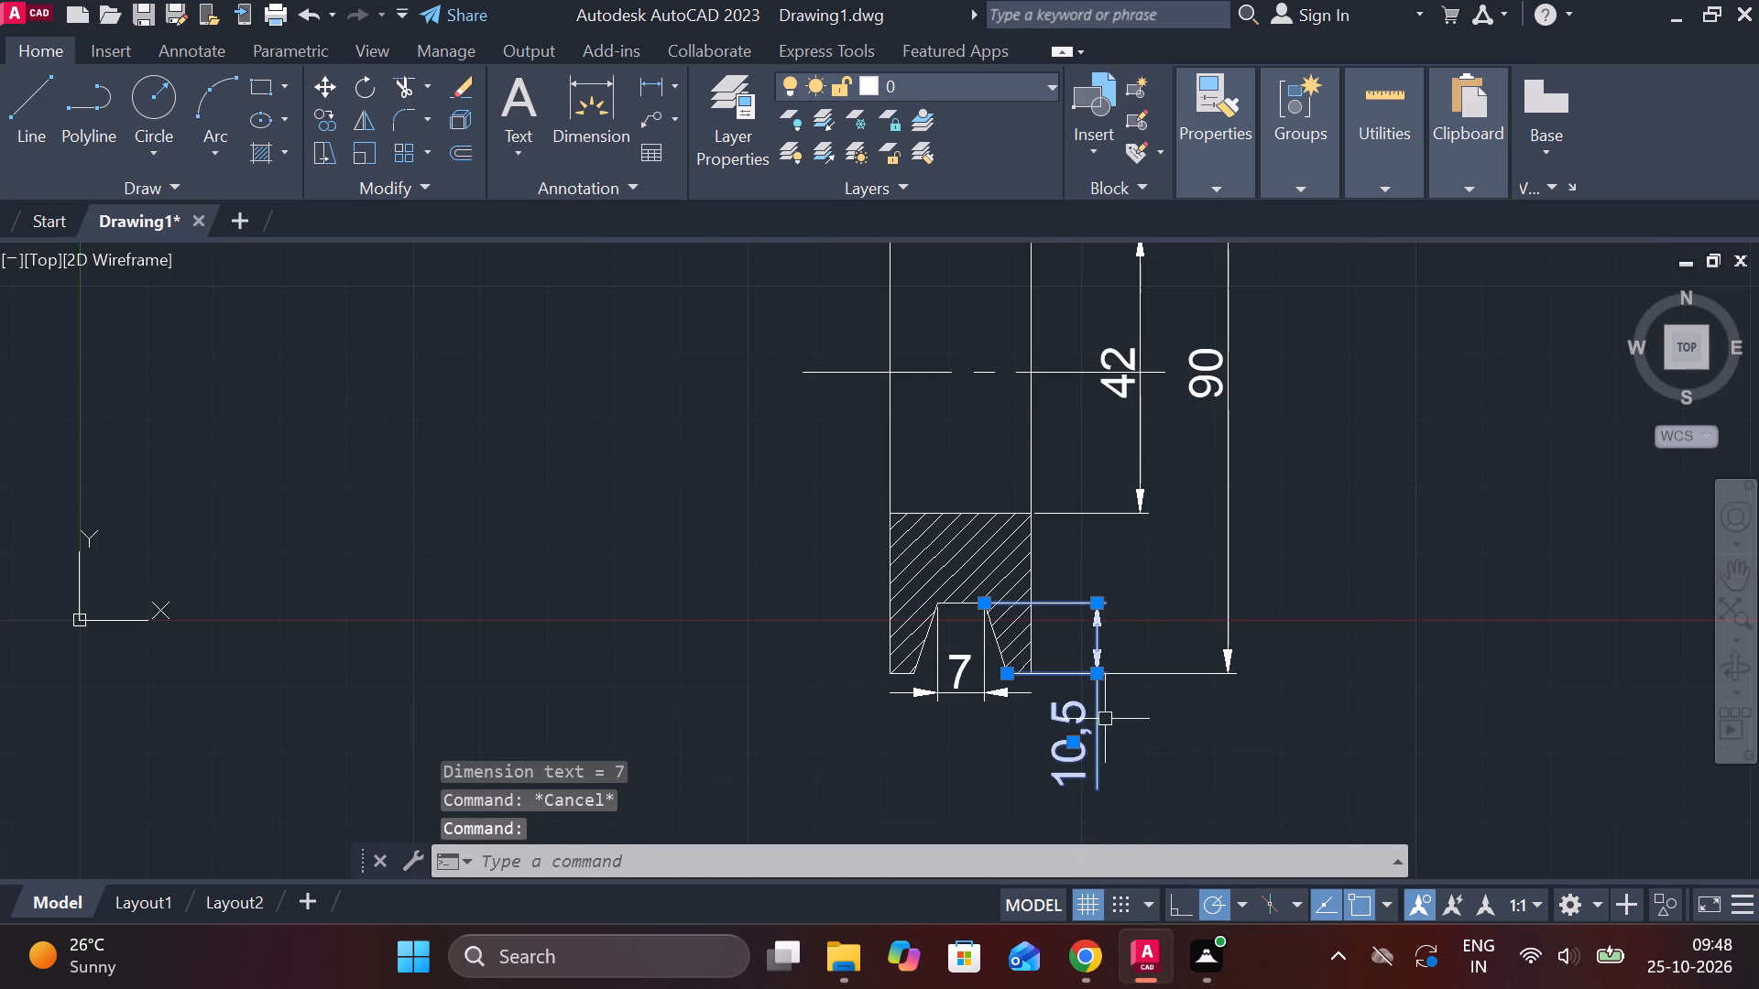
click(1076, 741)
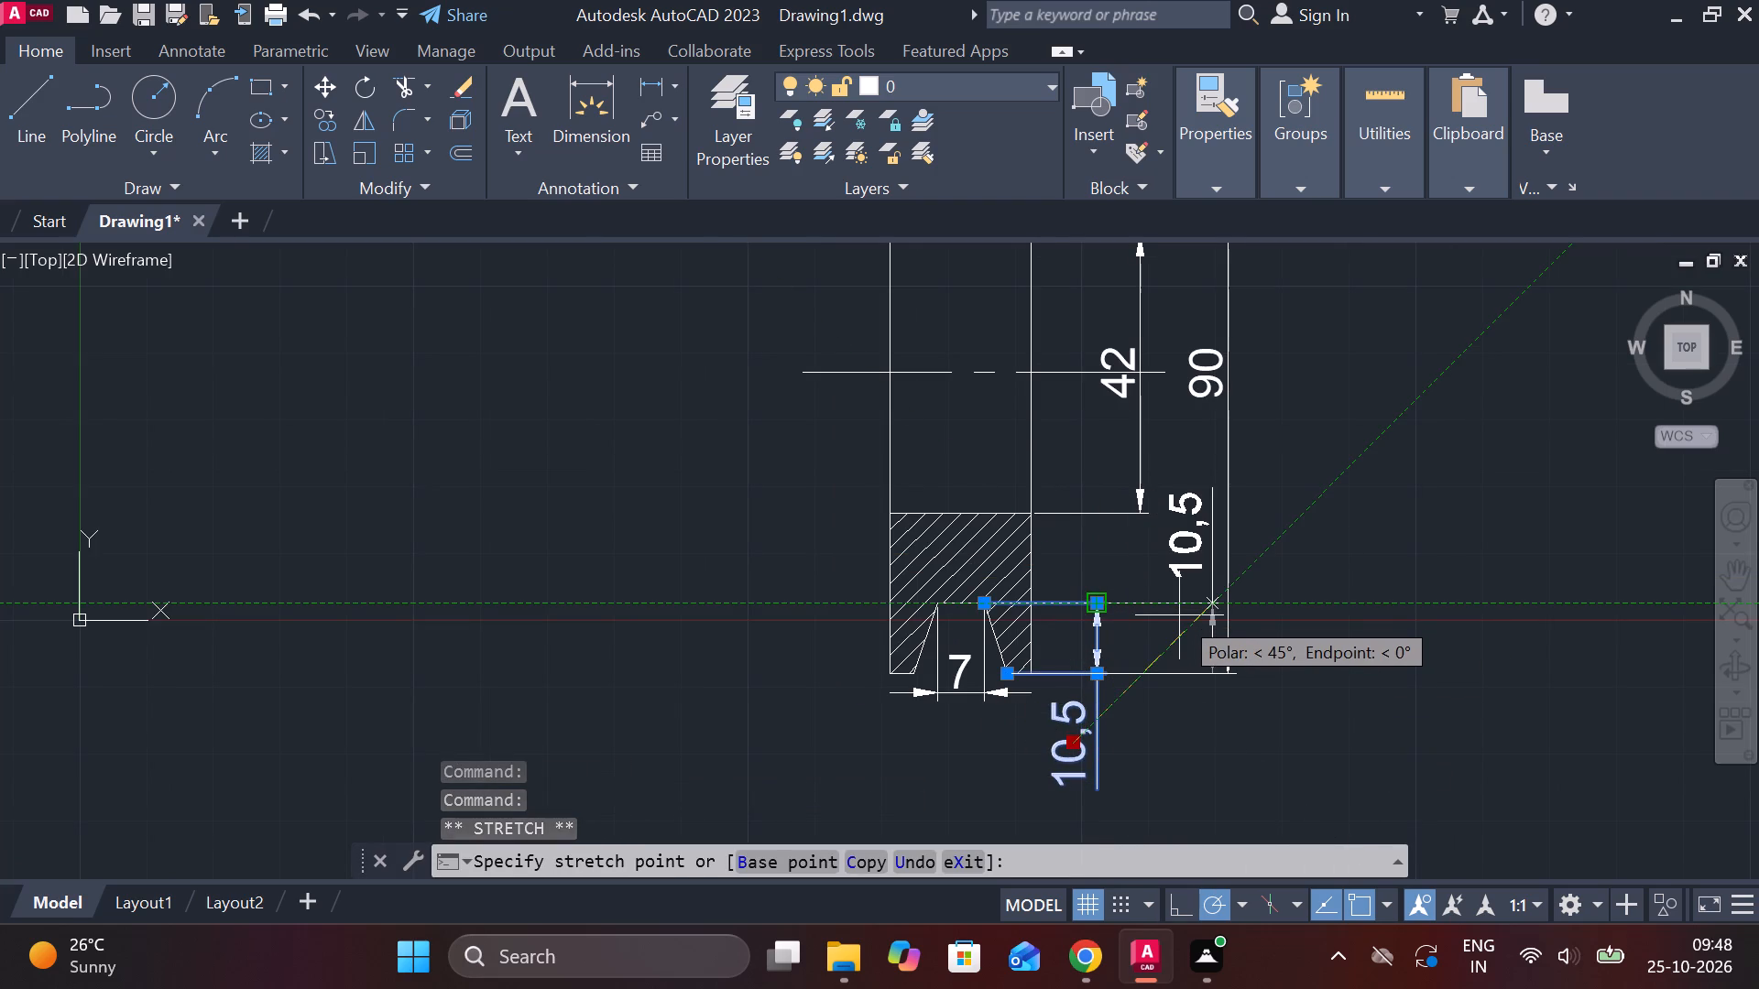
scroll(1176, 615, up, 1)
click(1175, 607)
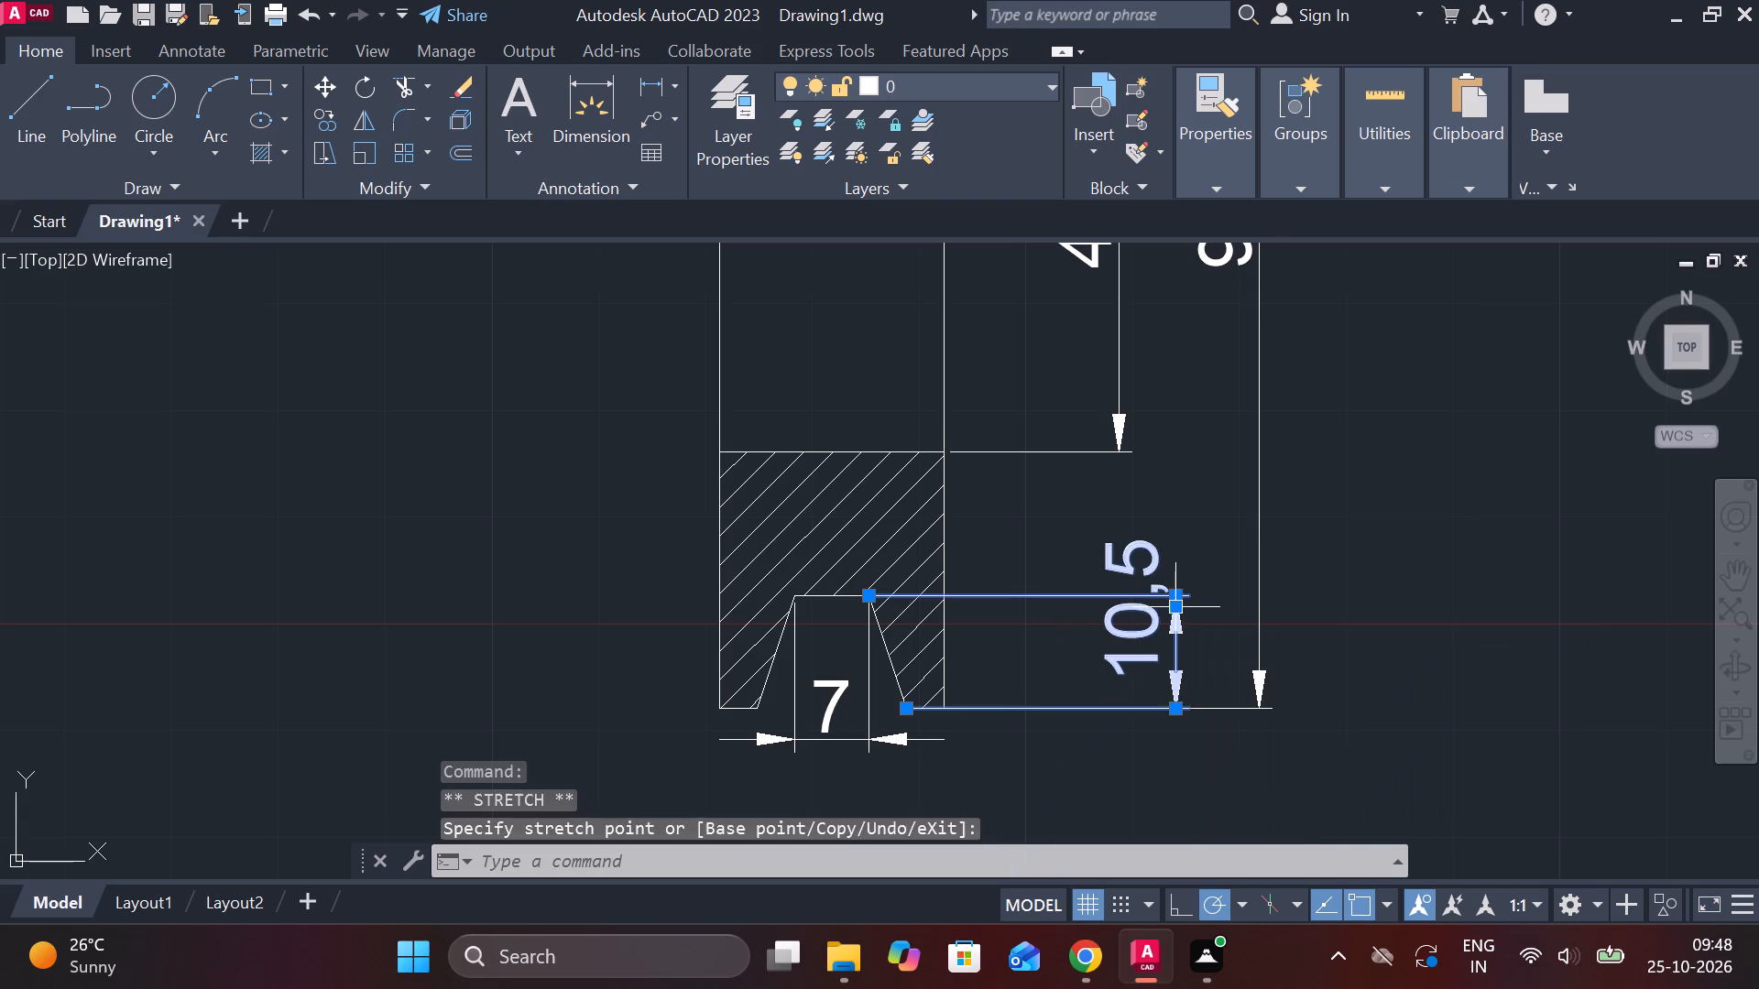
key(Escape)
Add a diameter symbol before the pulley's bore dimension so it reads Ø42.
scroll(1378, 644, down, 1)
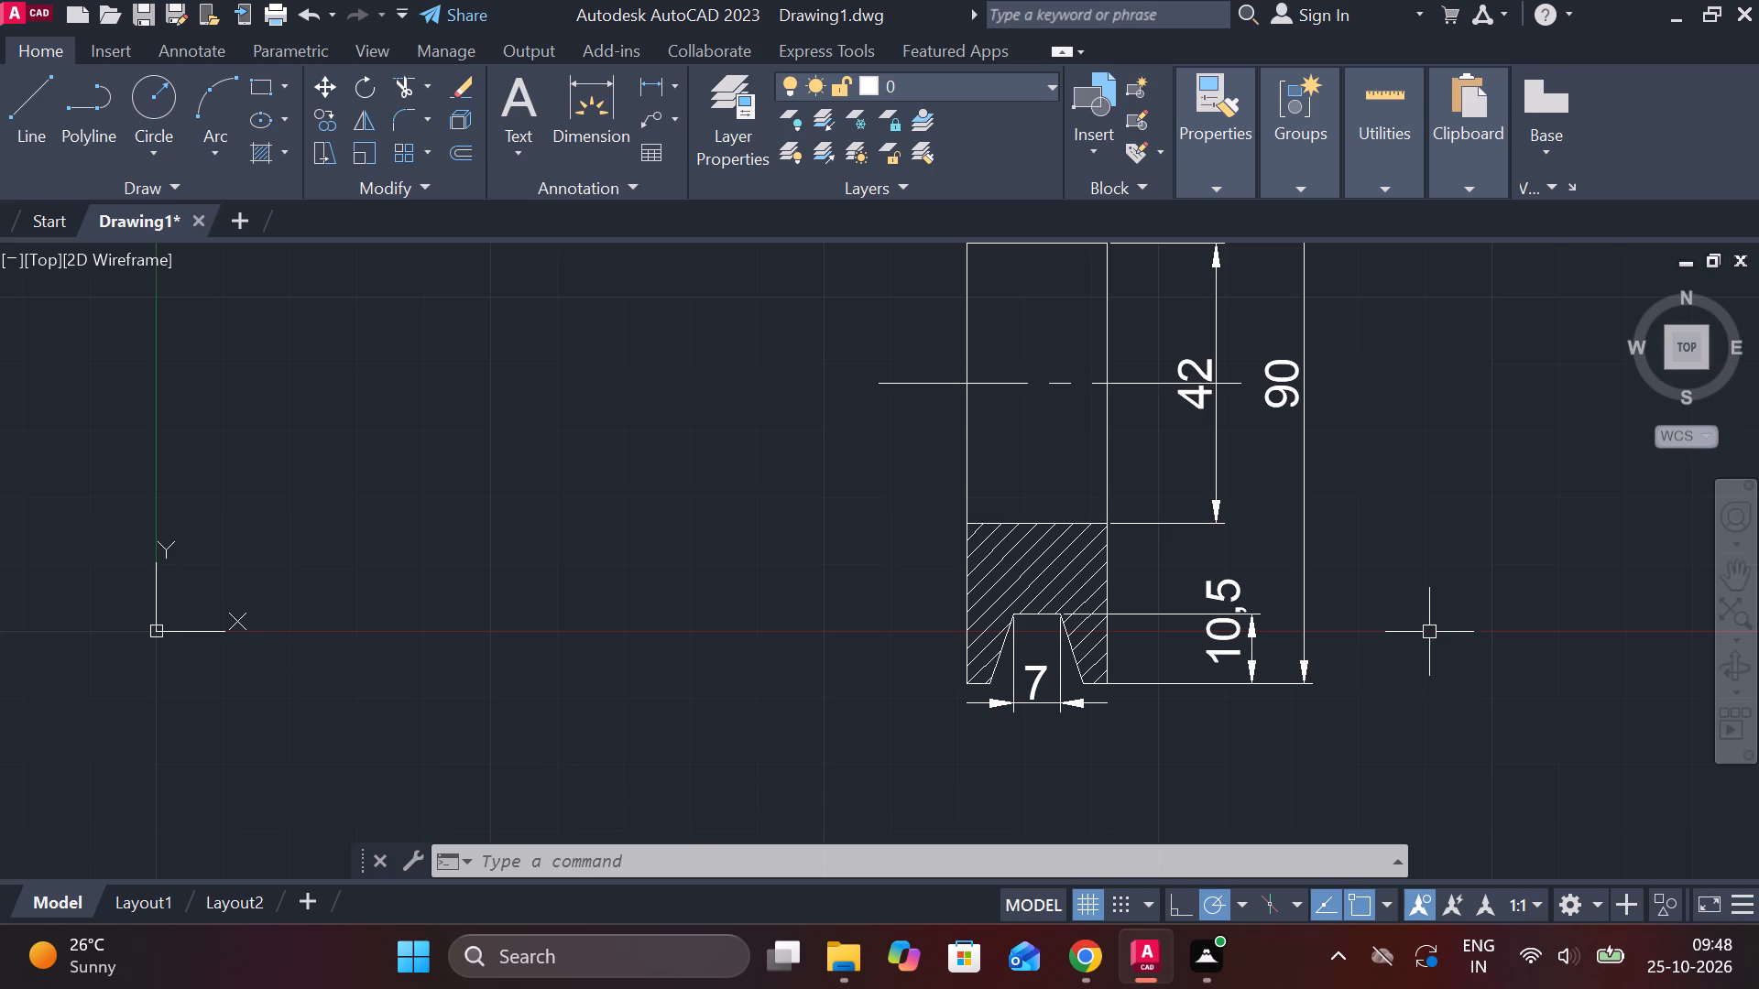
middle_drag(1426, 624, 1211, 722)
double_click(976, 485)
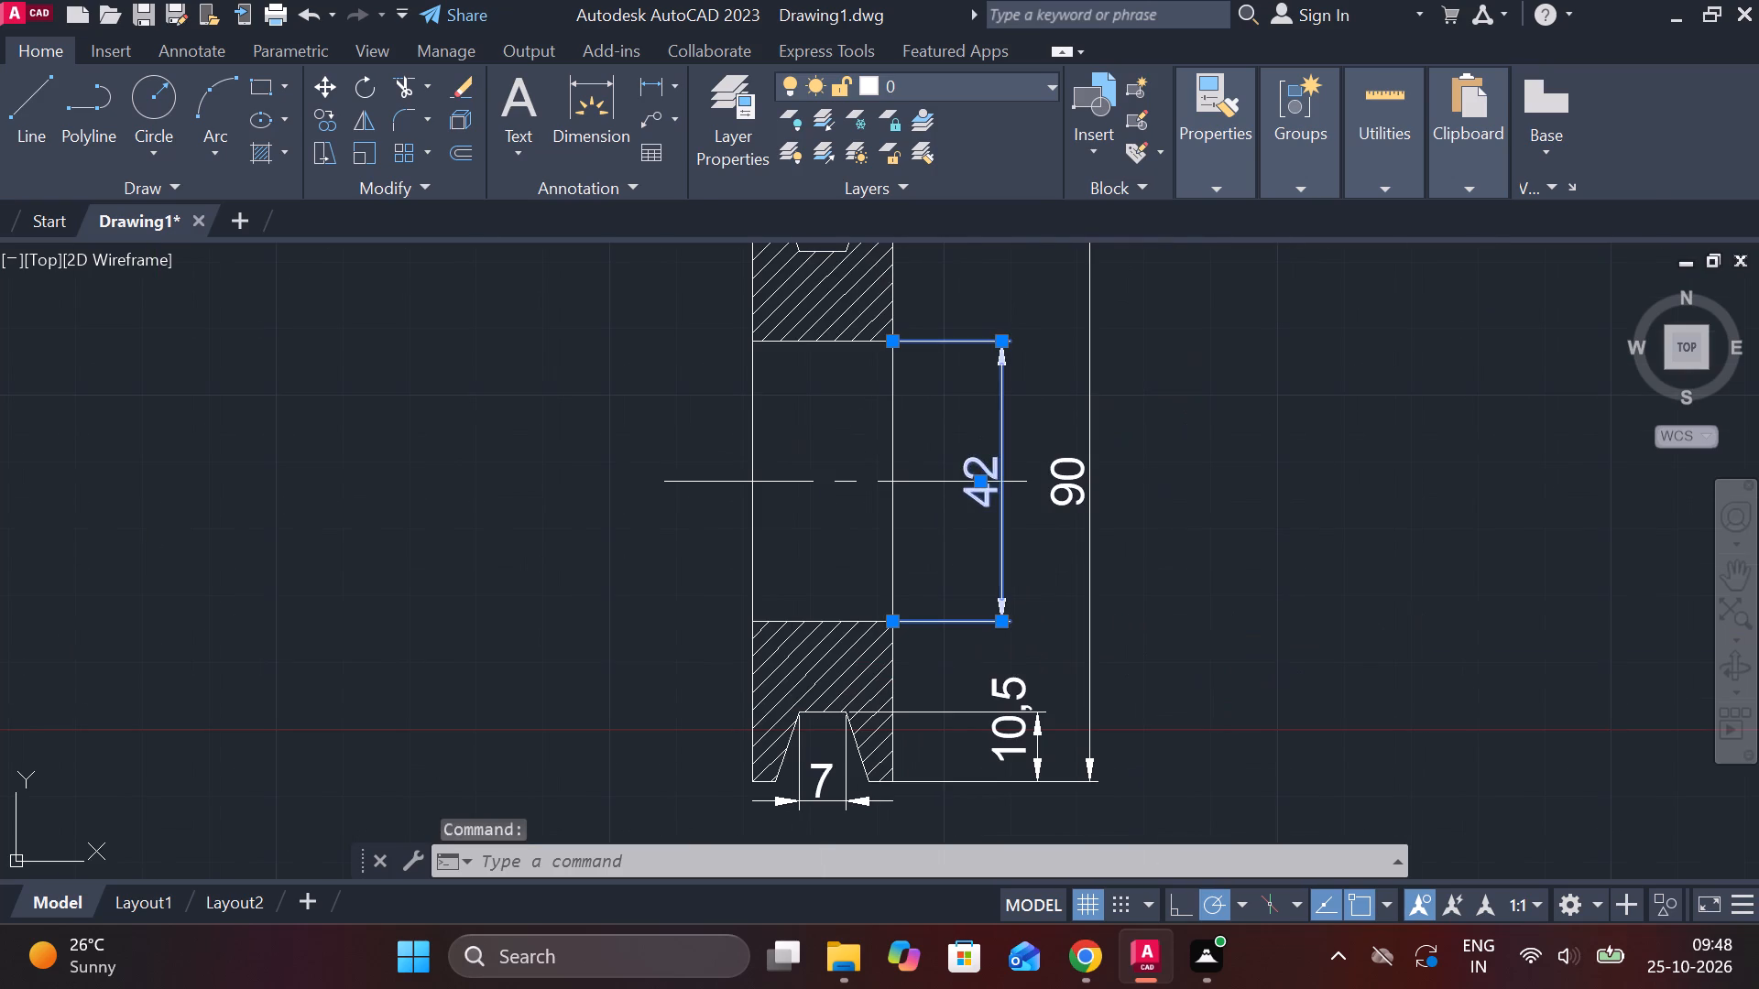
click(1153, 165)
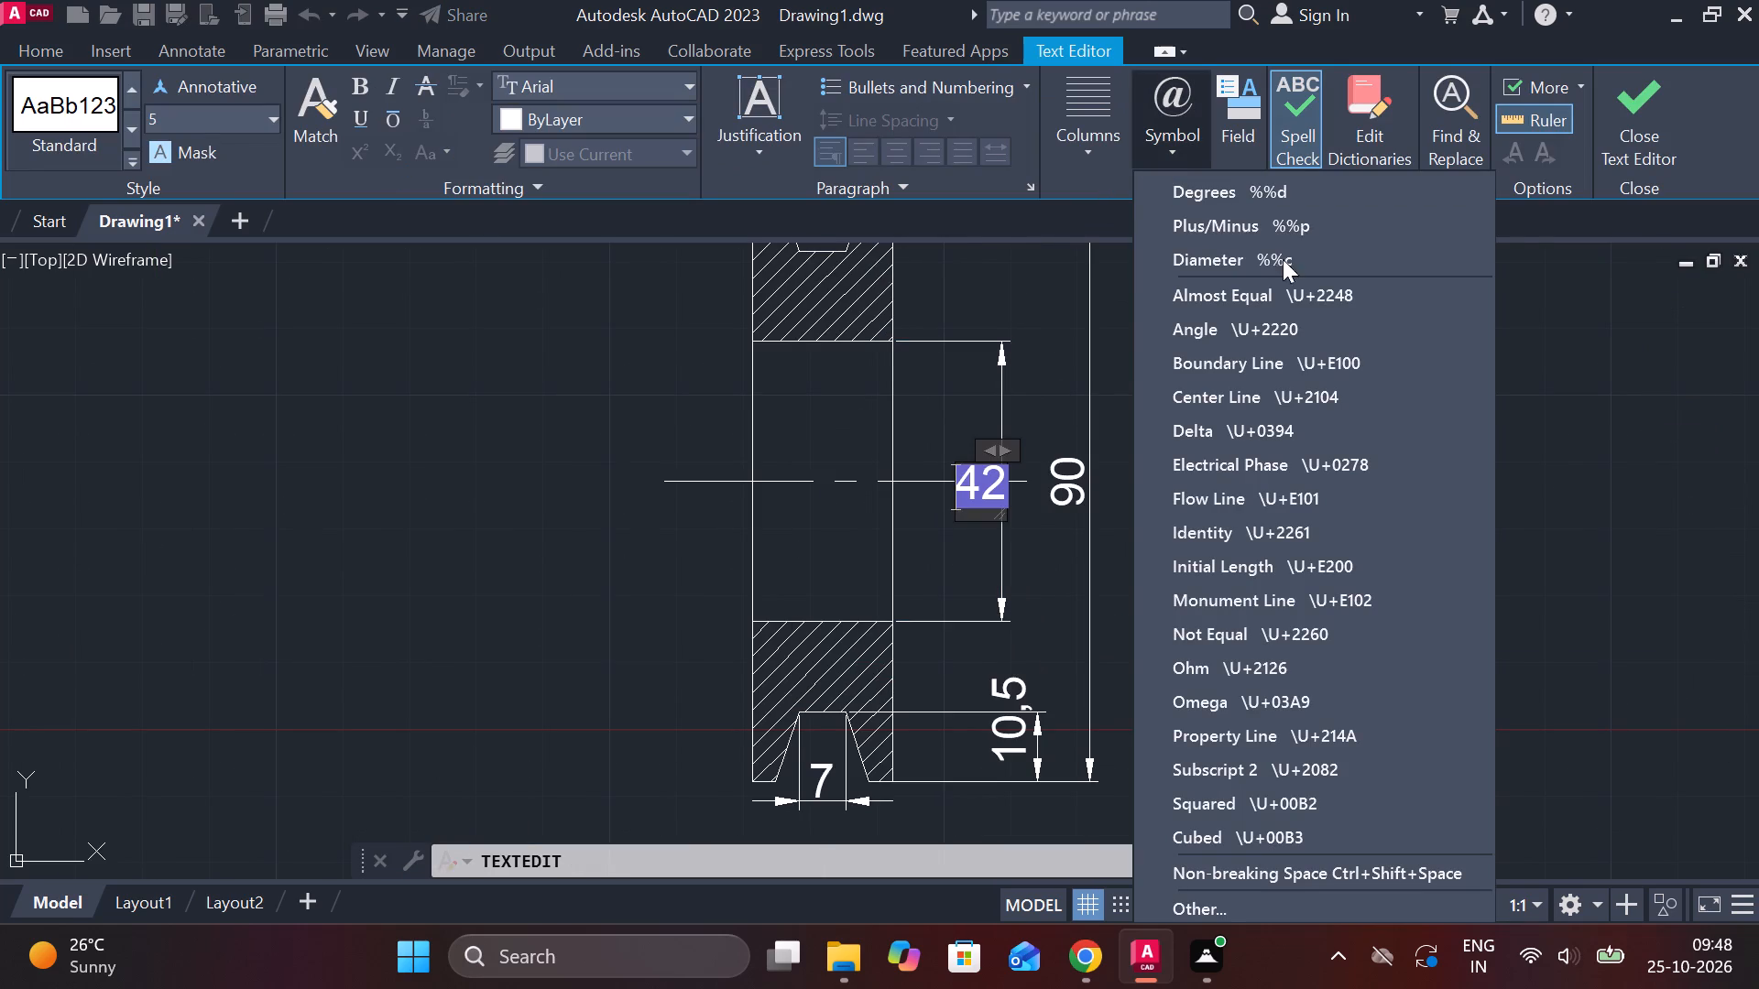
click(1251, 269)
click(1663, 96)
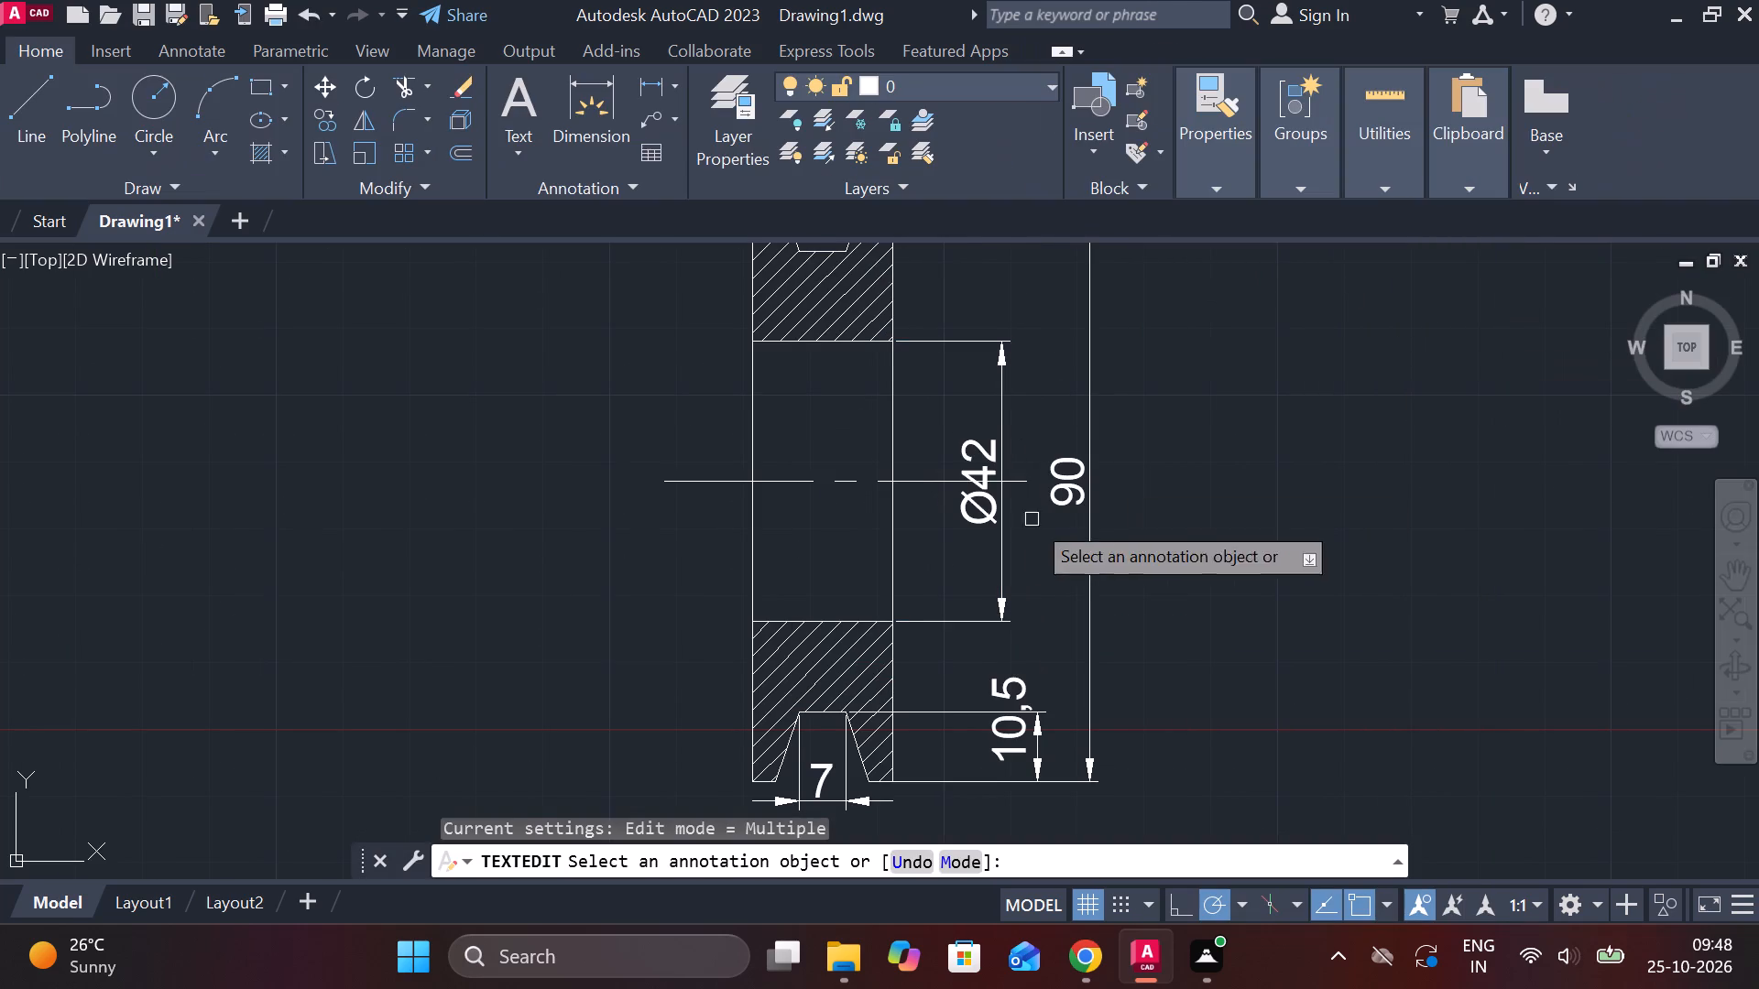
Add a diameter symbol before the pulley's overall height dimension so it reads Ø90.
double_click(1064, 476)
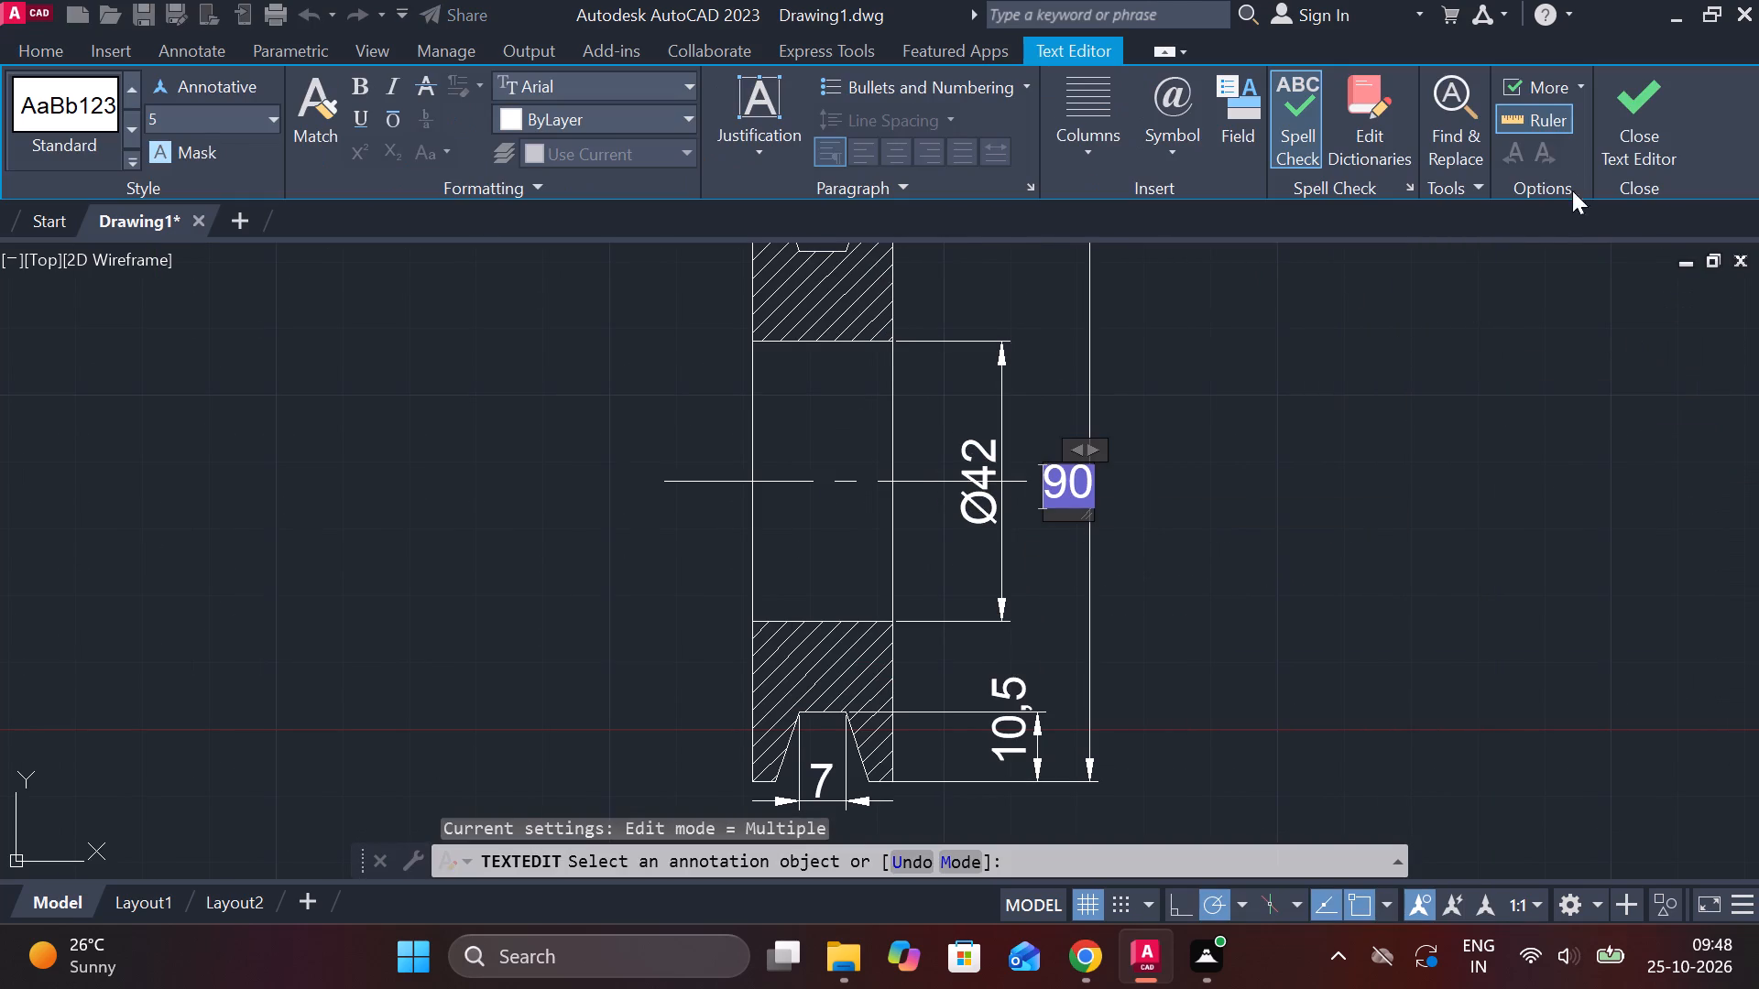
click(1182, 156)
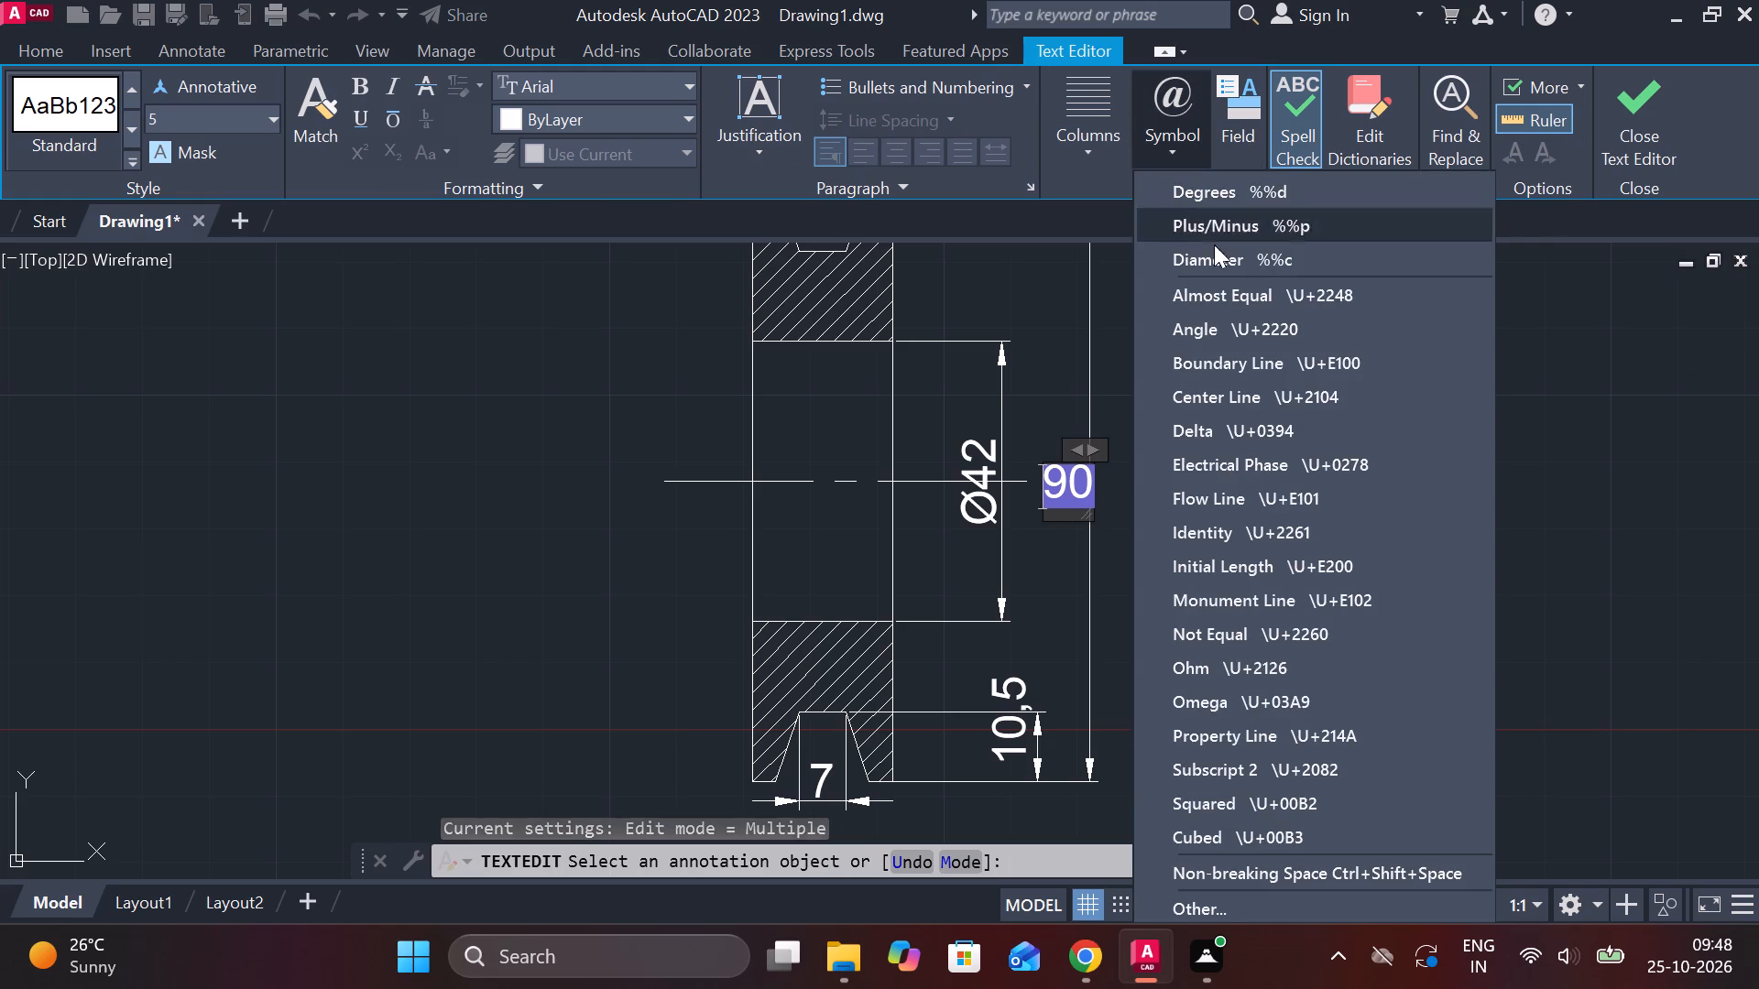
click(1217, 258)
click(1617, 105)
Add a vertical linear dimension for the diameter of the shaft's large section with the keyway, placed just beyond its chamfered shoulder.
scroll(1325, 340, down, 3)
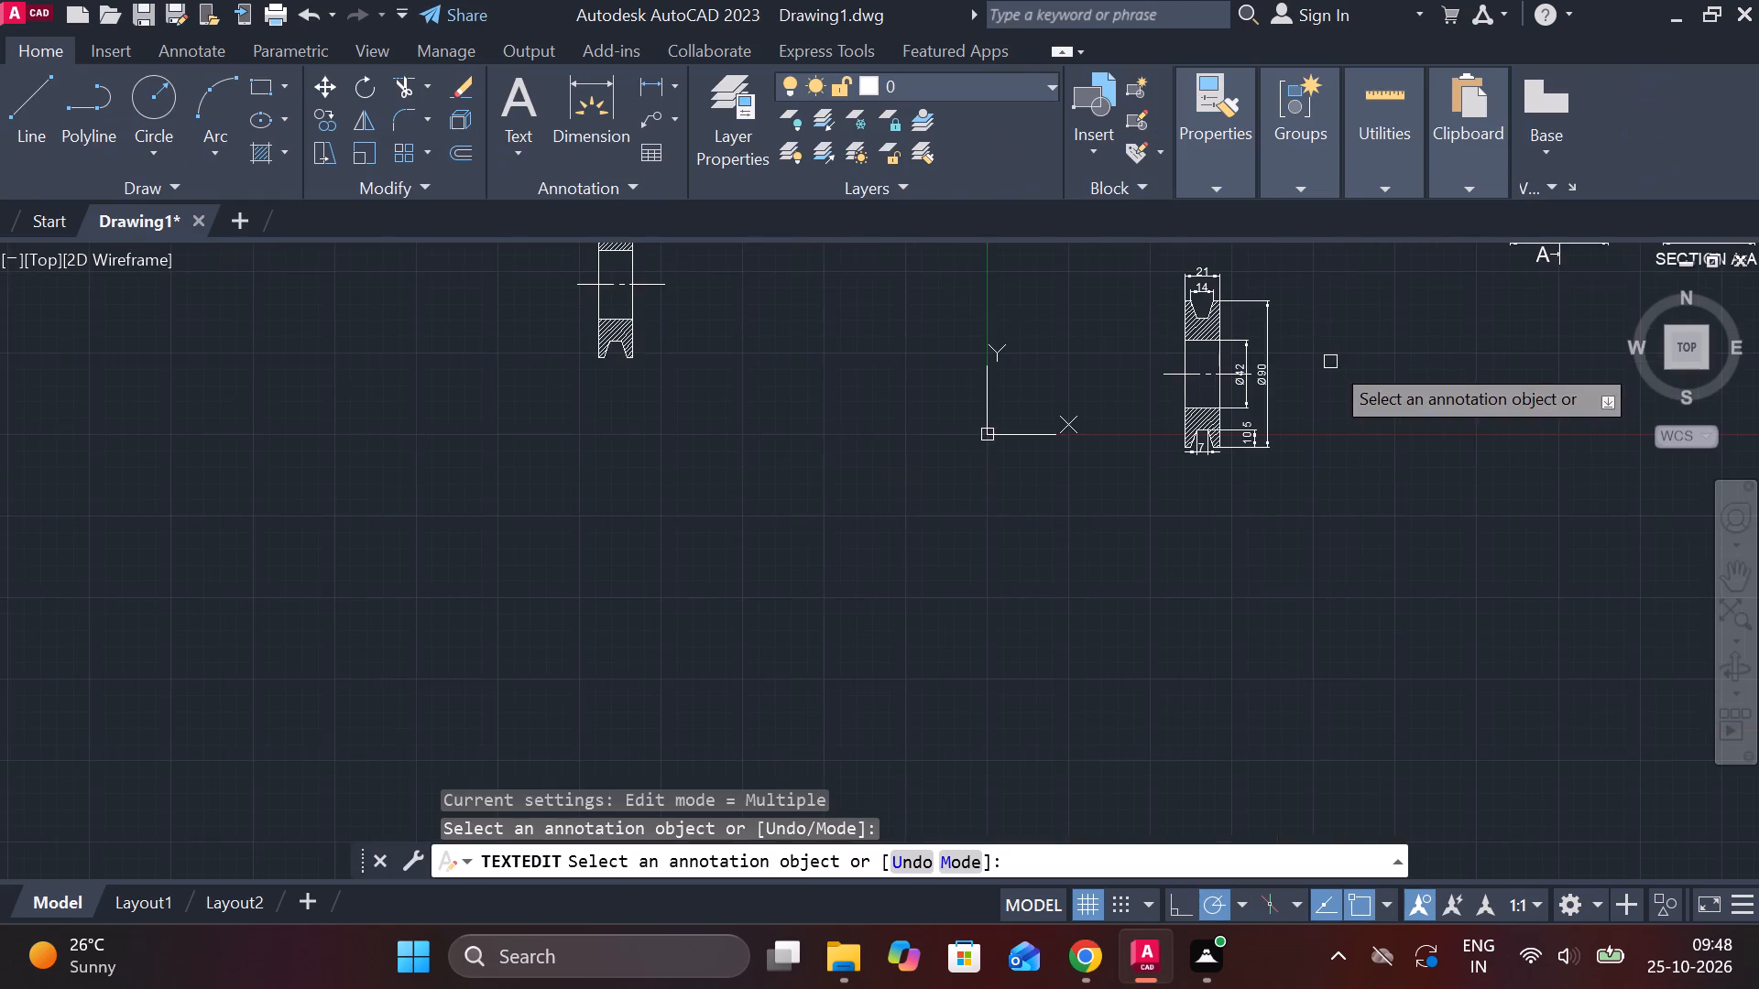
middle_drag(1331, 362, 1224, 639)
scroll(1141, 458, up, 3)
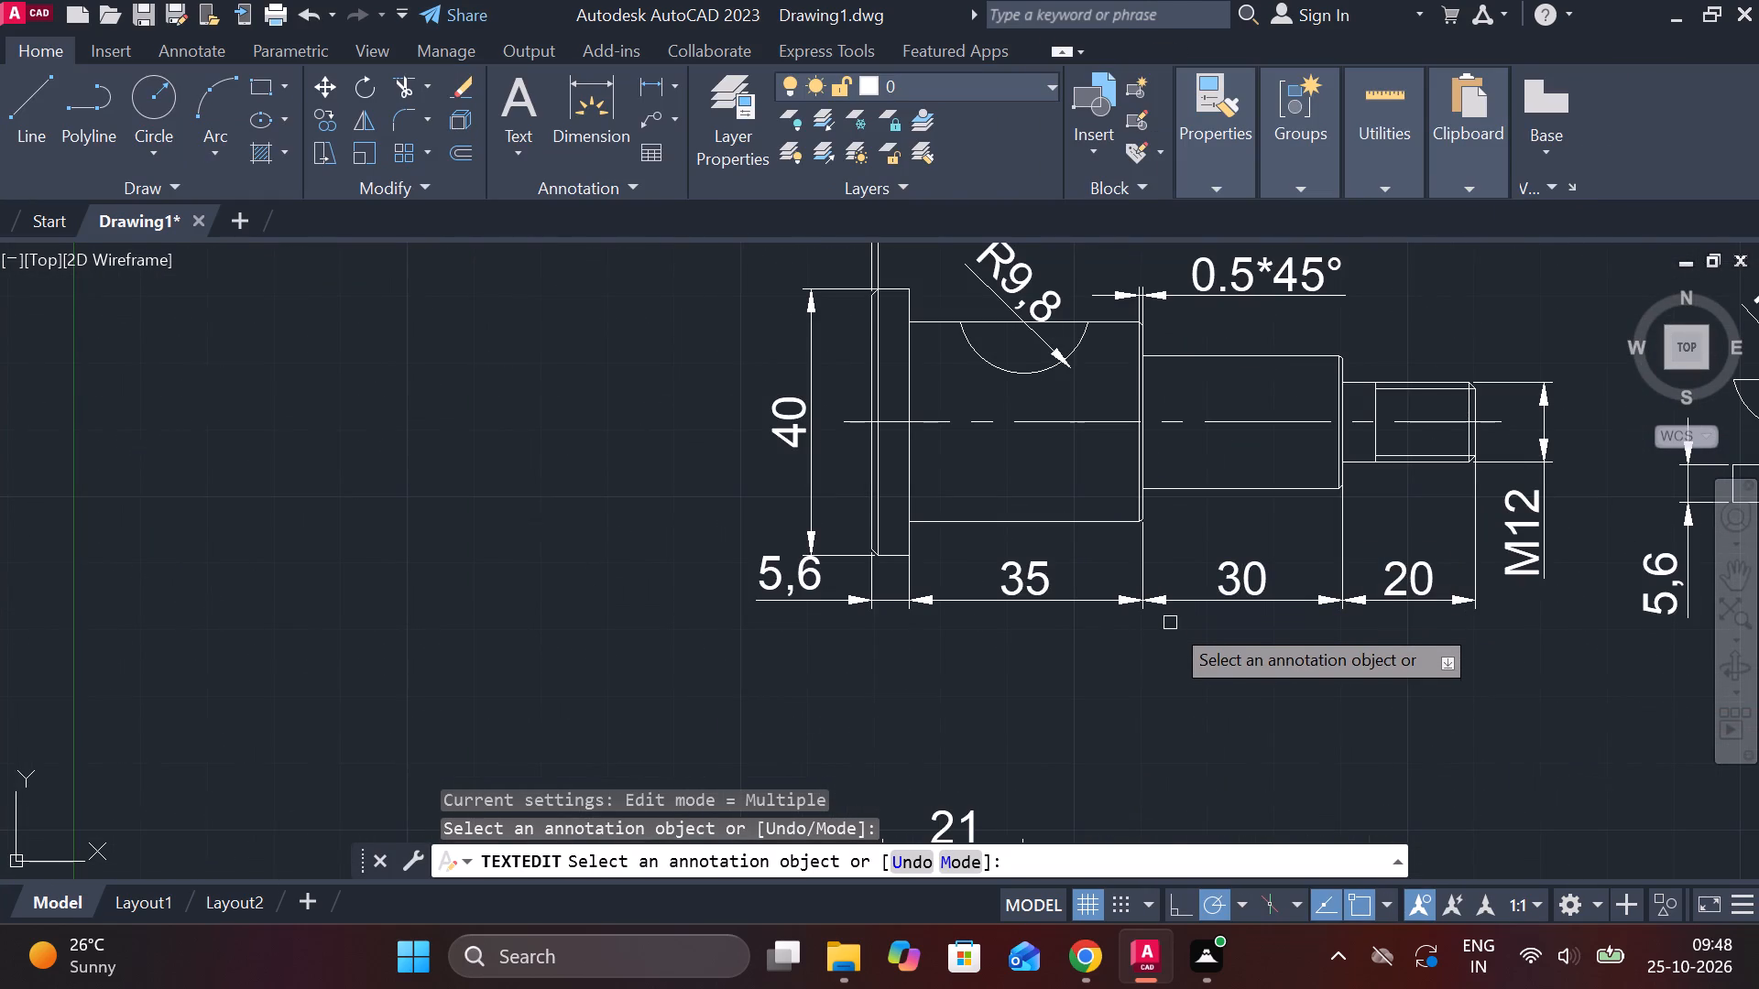
middle_drag(1149, 653, 948, 654)
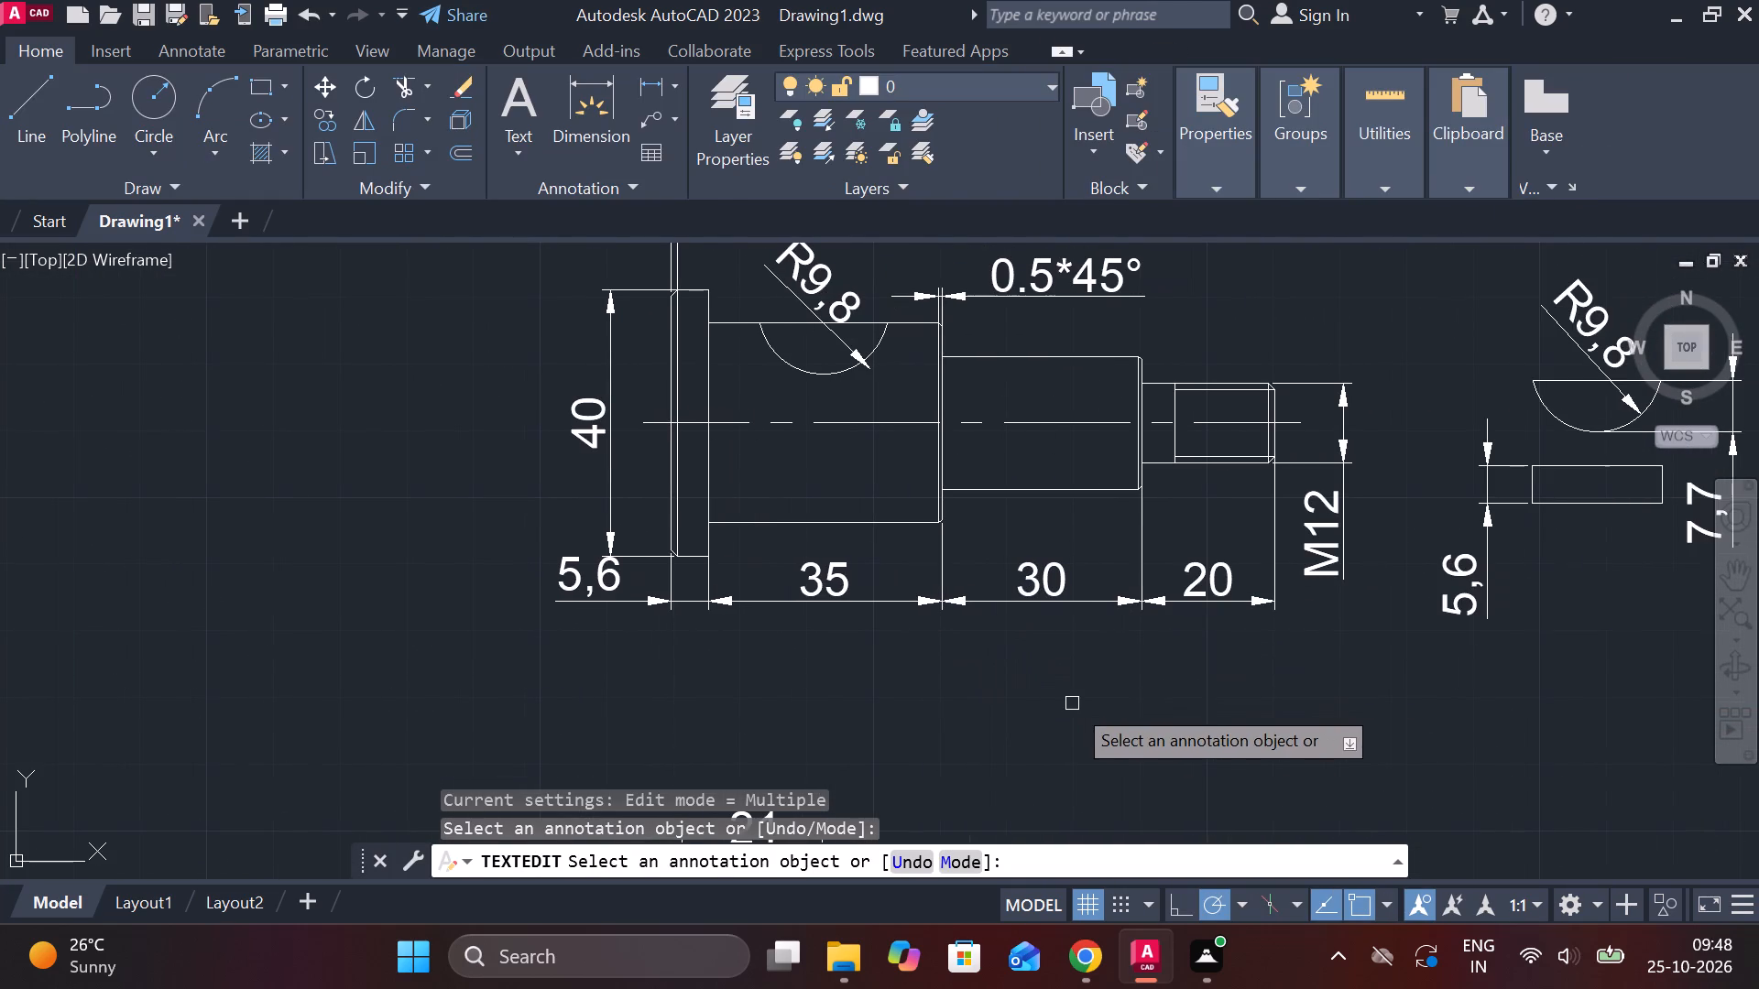
key(Escape)
click(646, 75)
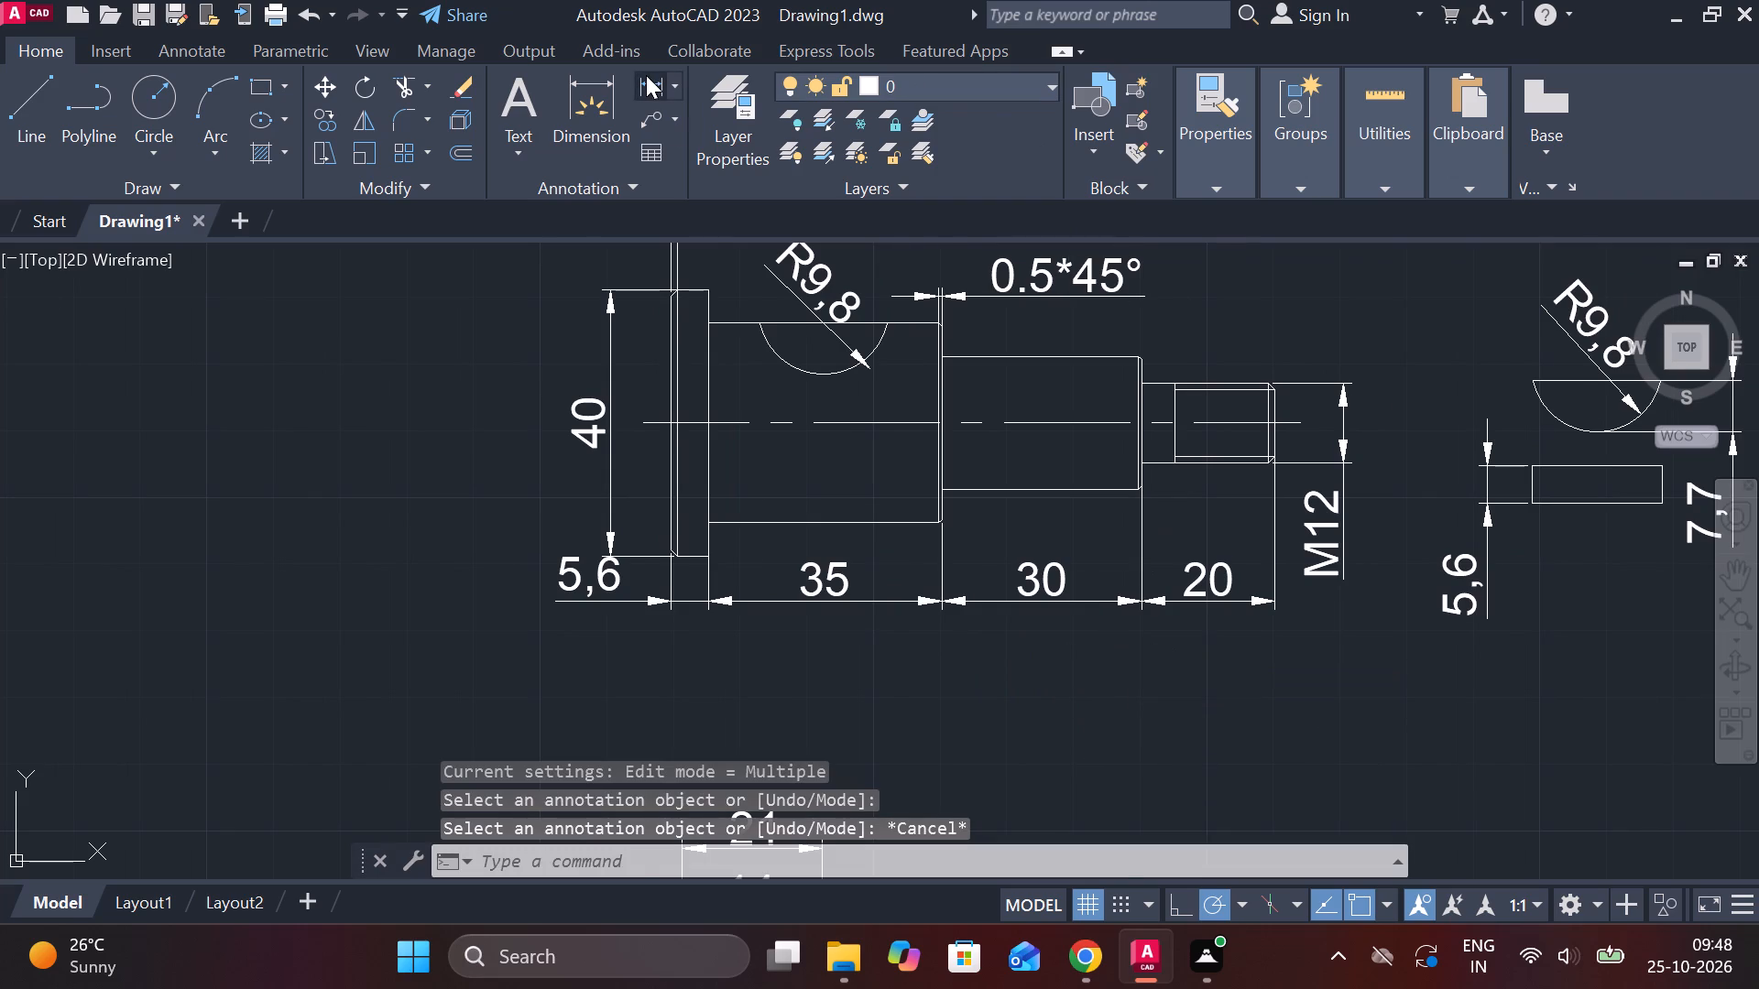
scroll(902, 282, up, 2)
click(989, 375)
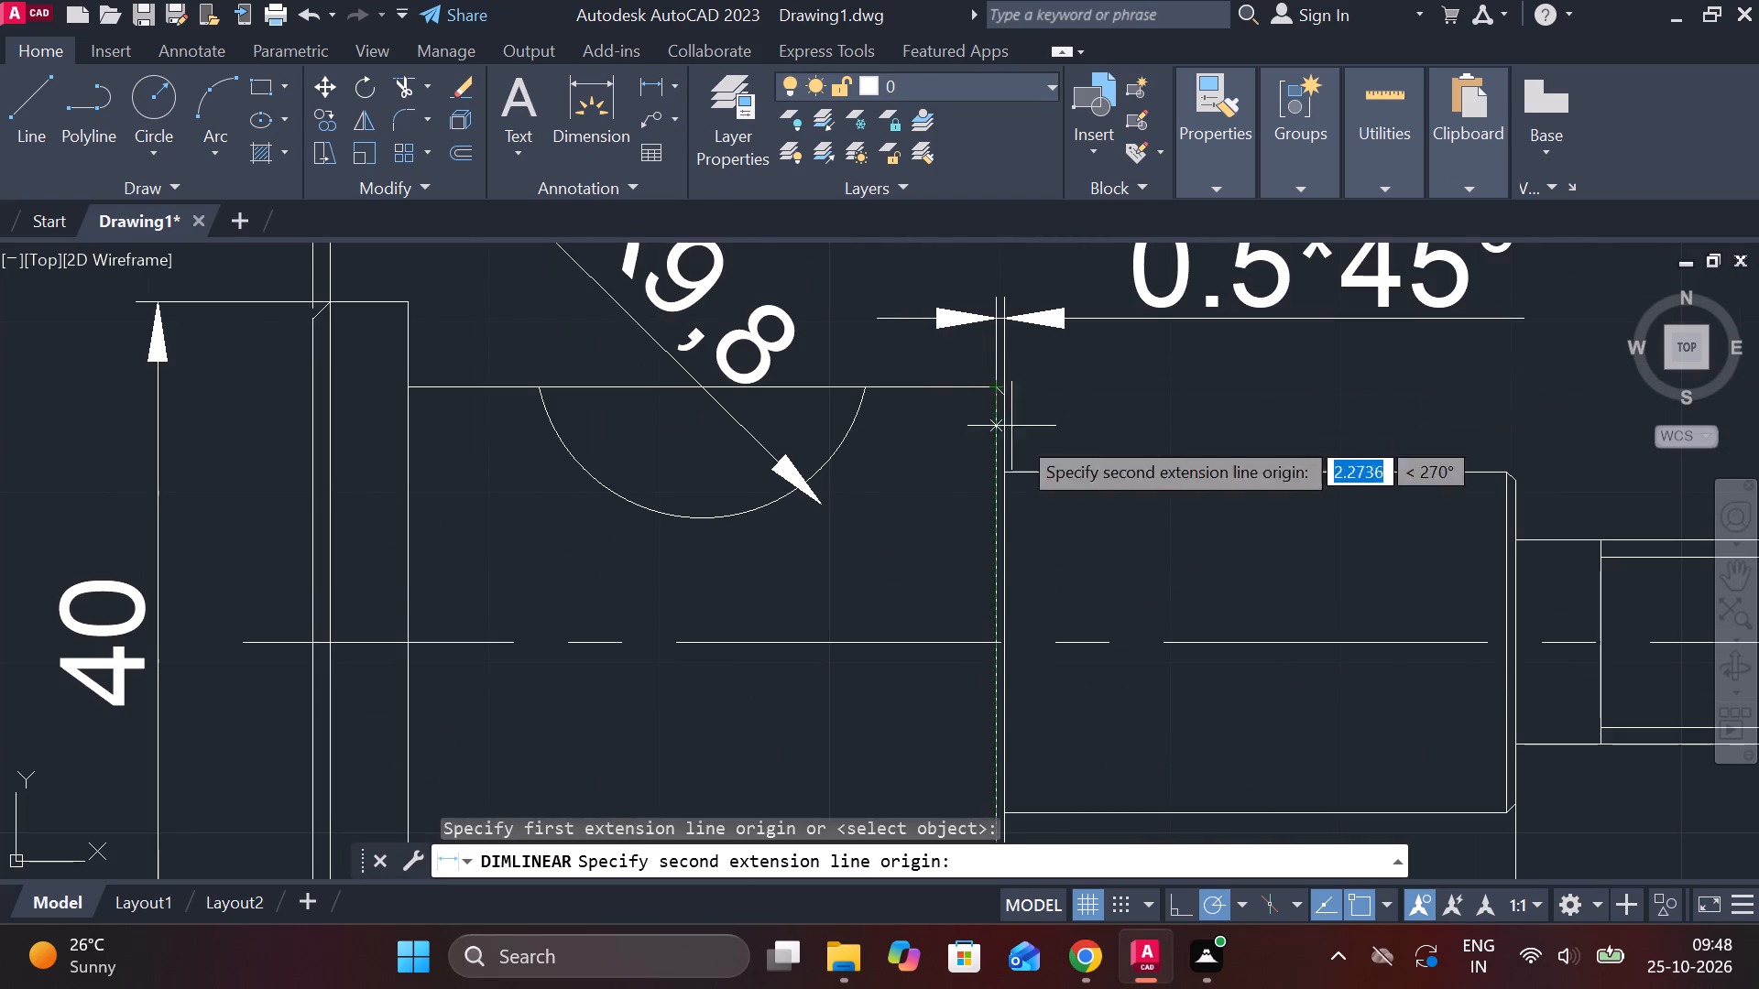
scroll(1023, 451, down, 2)
click(1010, 632)
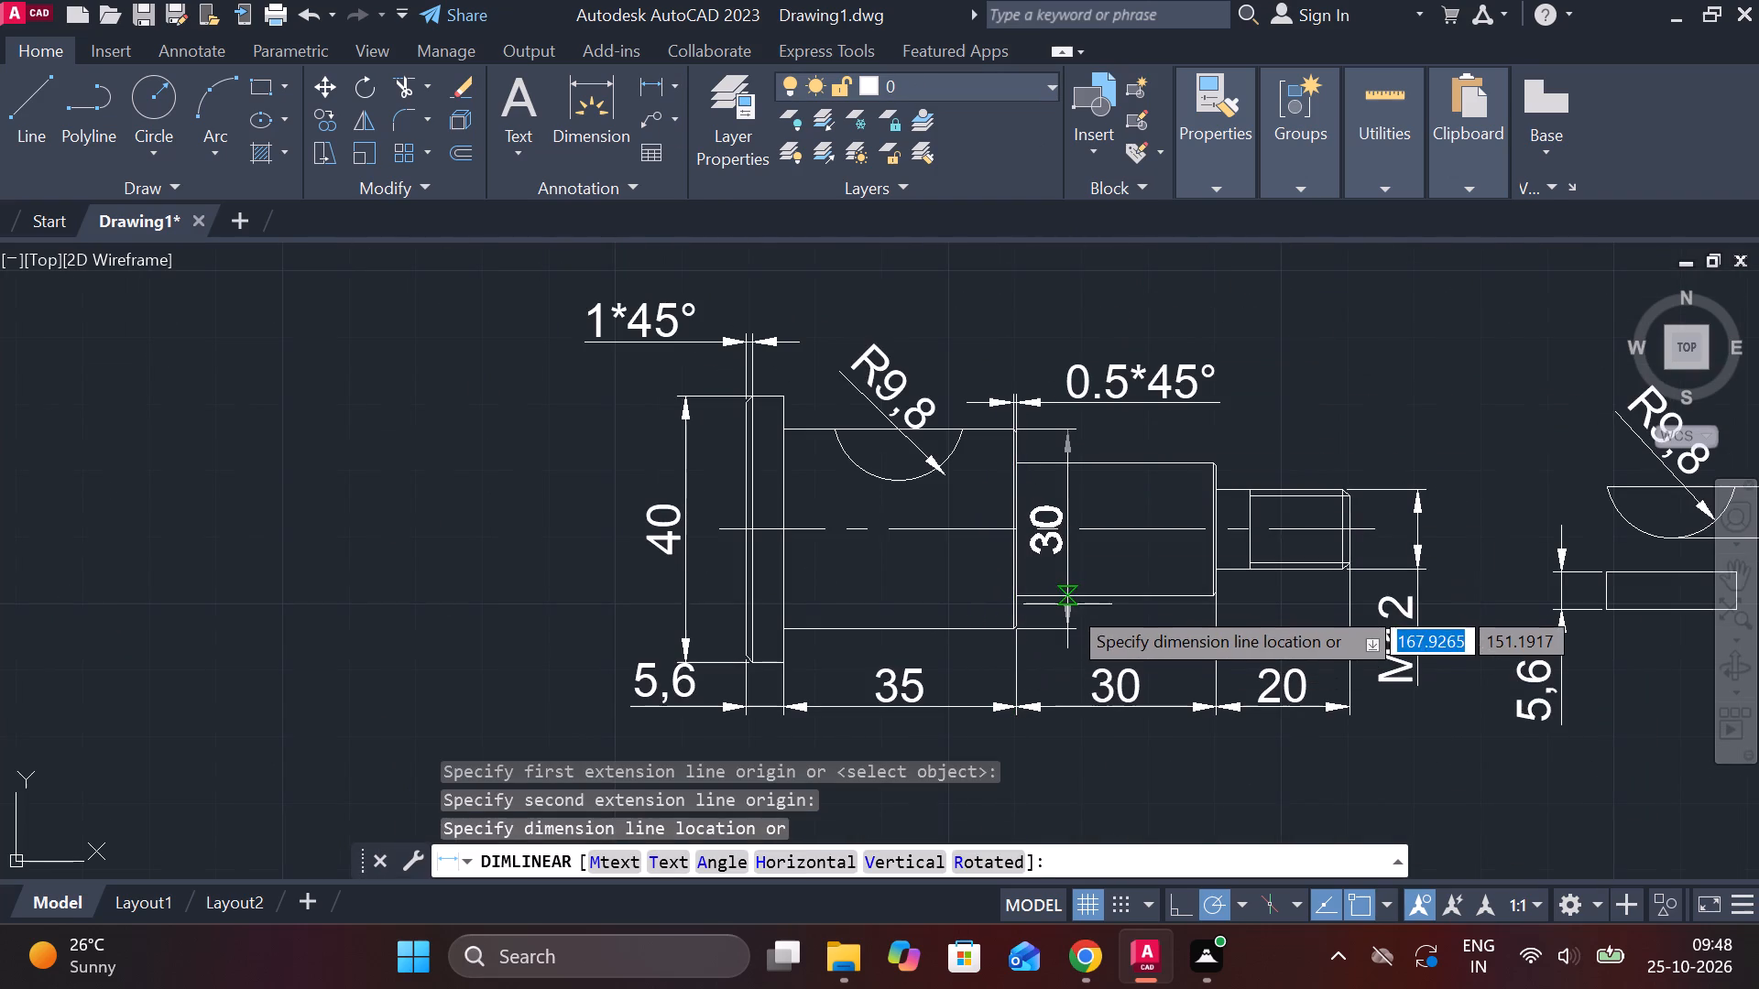
click(1080, 601)
Add a vertical linear dimension for the diameter of the shaft's middle section, placed inside that section near its chamfered end.
middle_drag(1145, 573, 1048, 566)
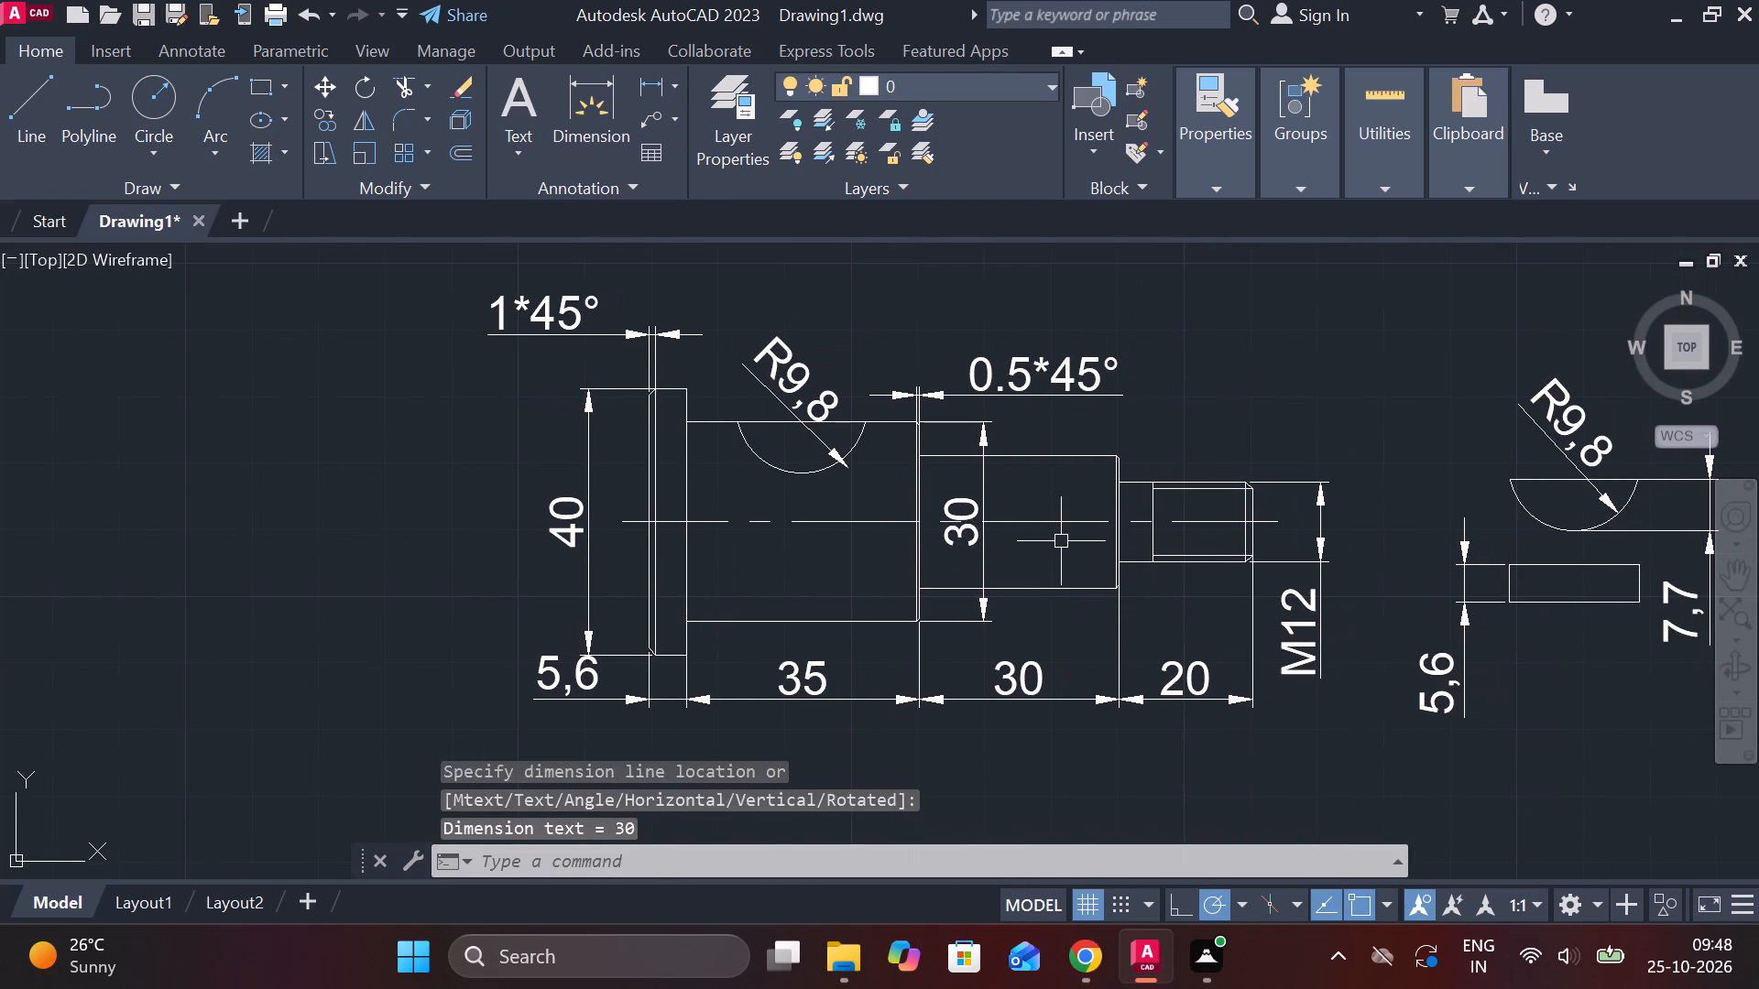
scroll(1157, 491, up, 2)
key(space)
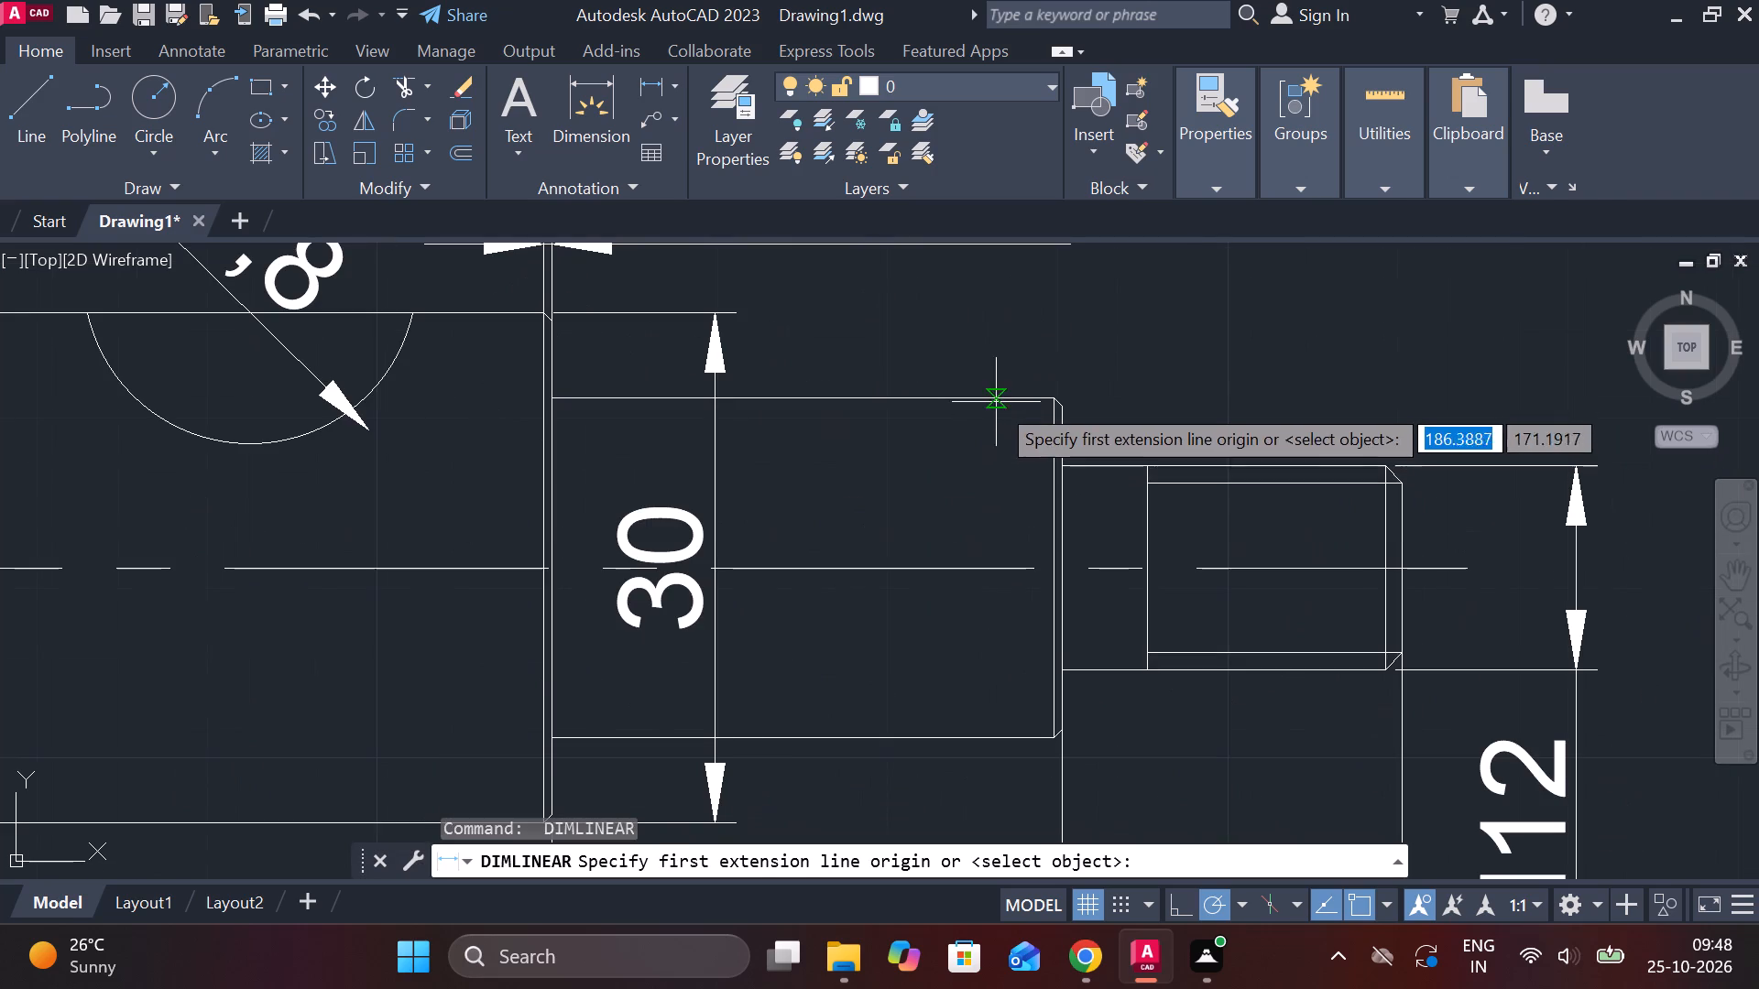
click(1007, 402)
click(1002, 735)
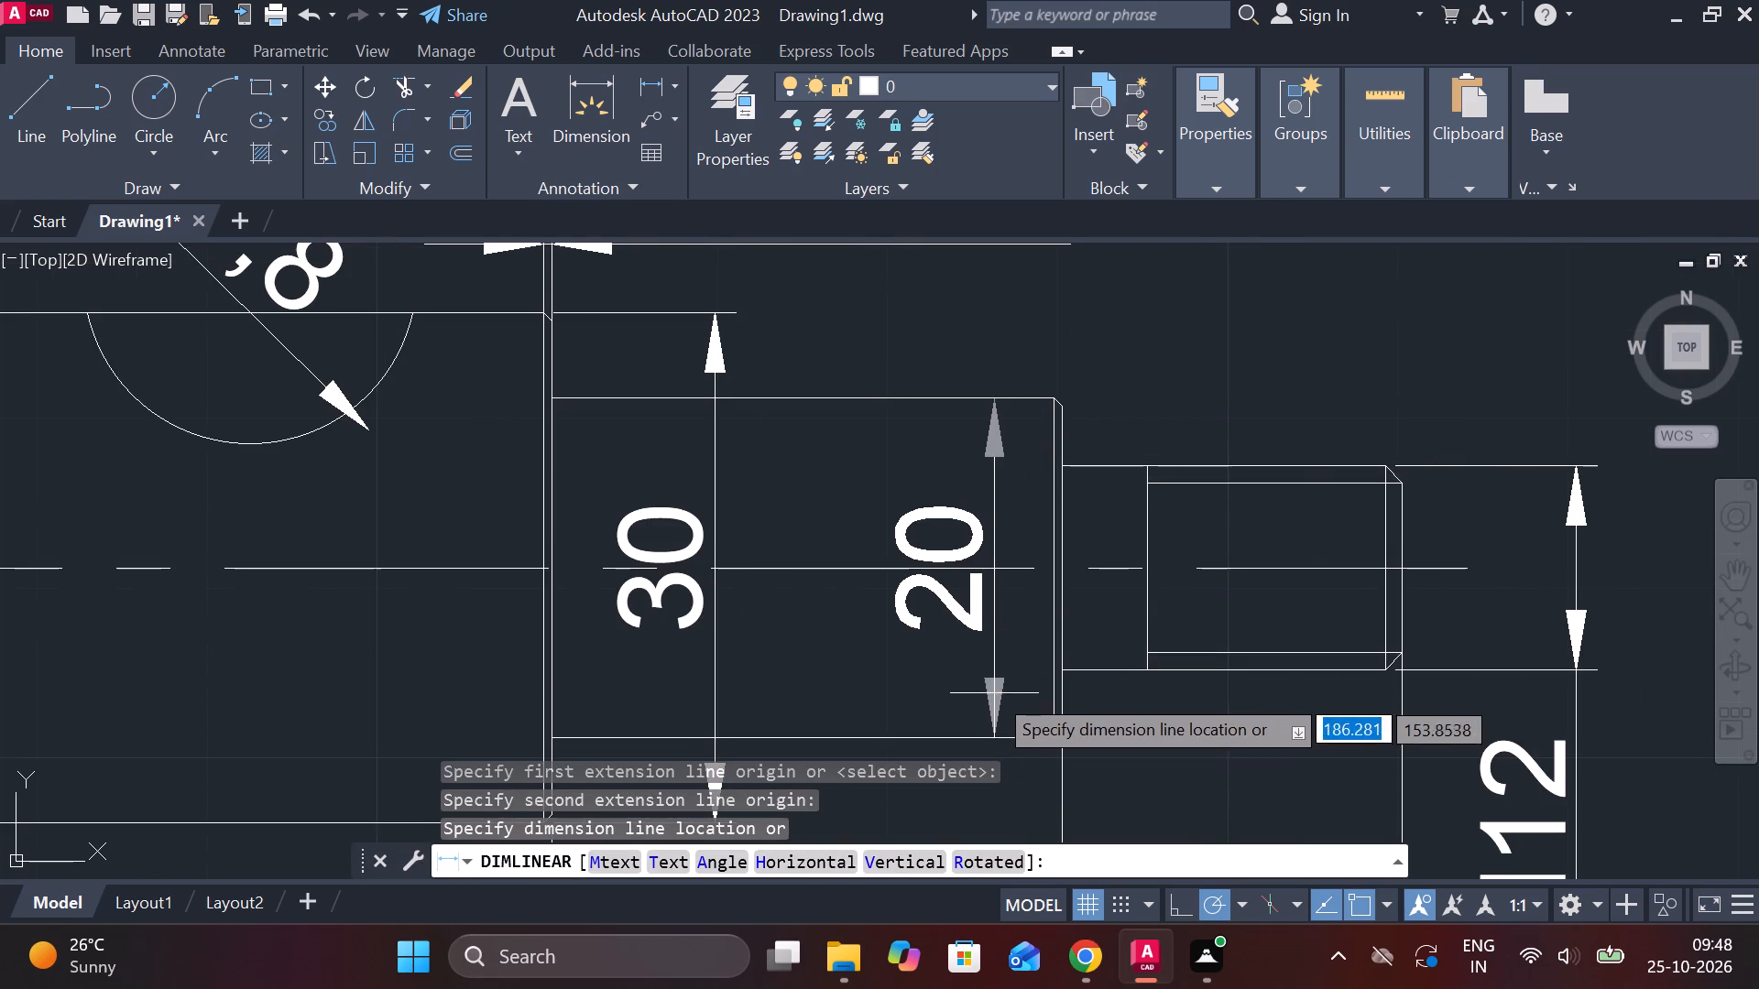
click(971, 682)
scroll(972, 680, down, 2)
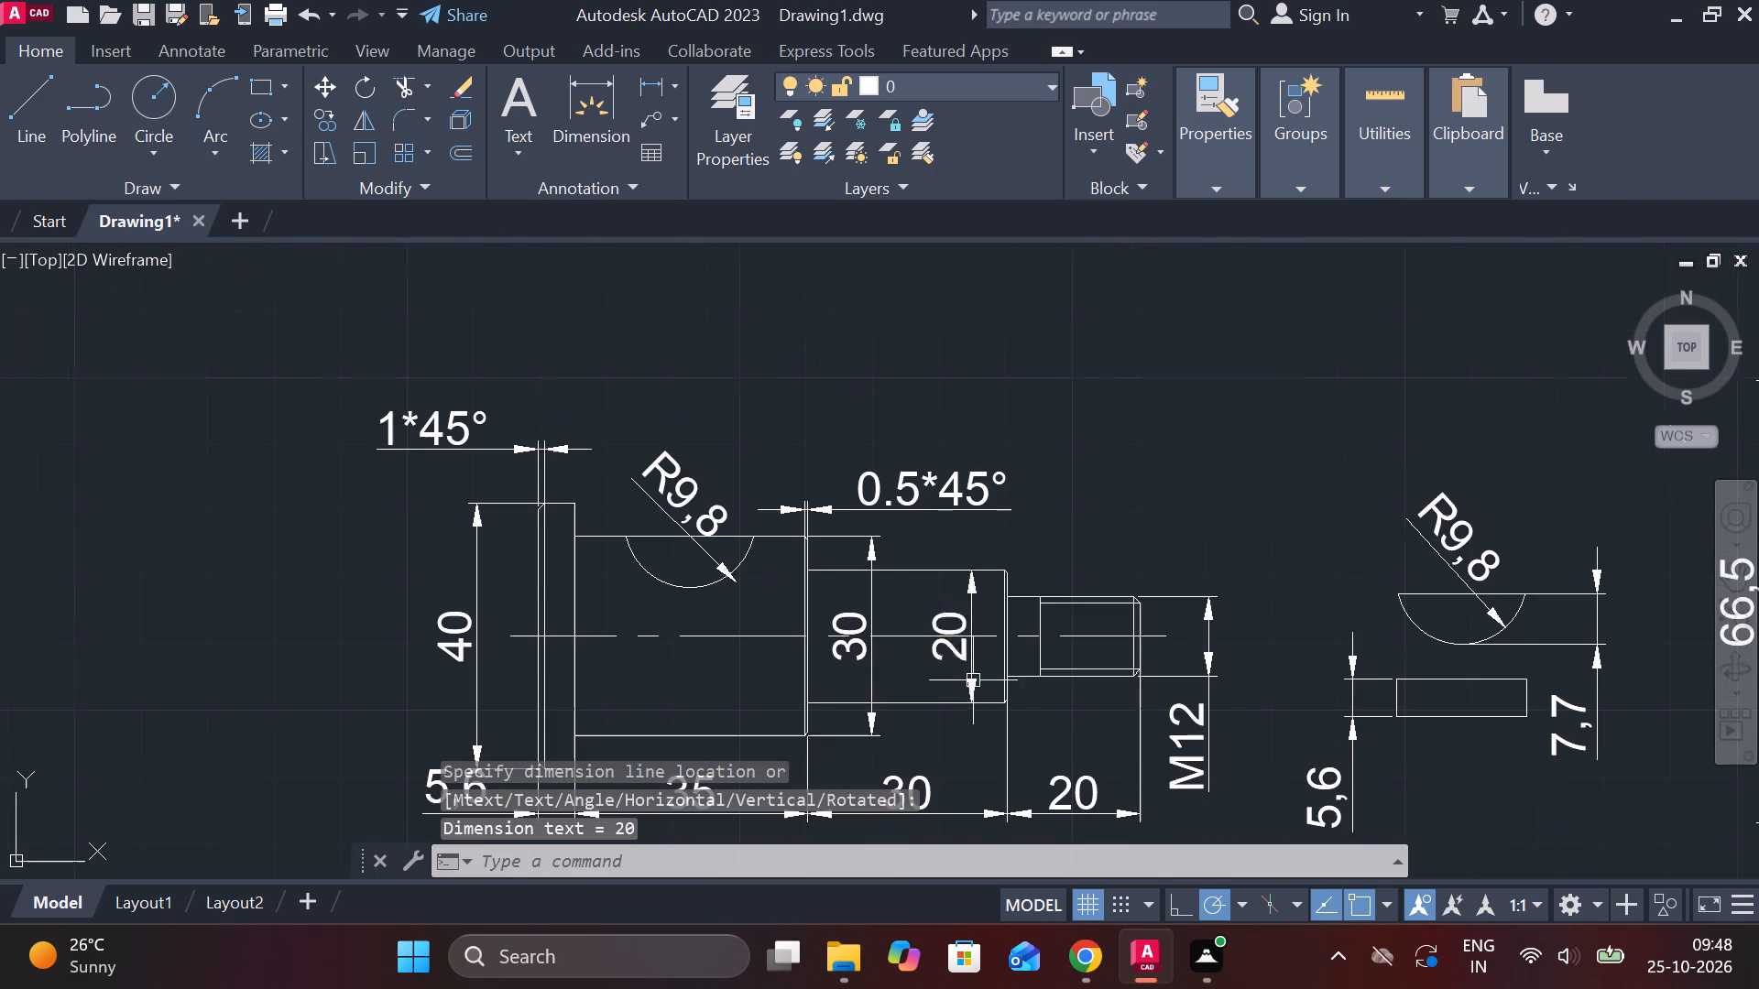
key(Escape)
Add diameter symbols to the shaft's flange, large-section and middle-section dimensions so they read Ø40, Ø30 and Ø20.
middle_drag(677, 633, 776, 636)
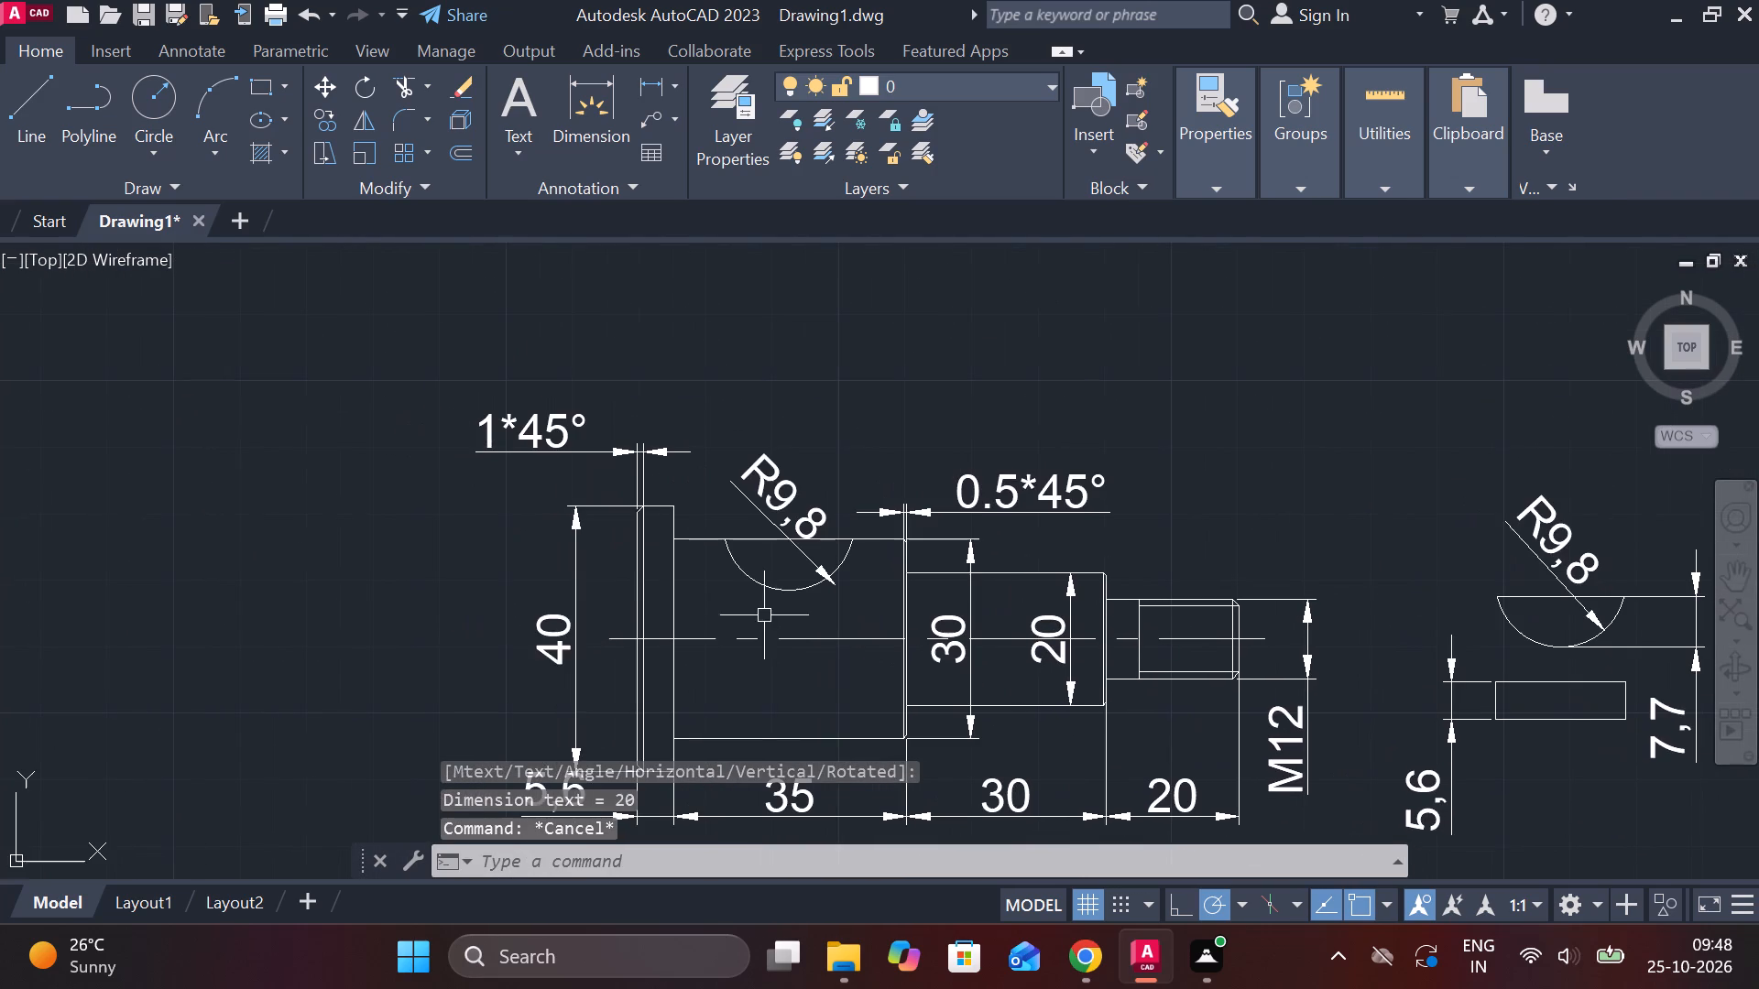
double_click(554, 636)
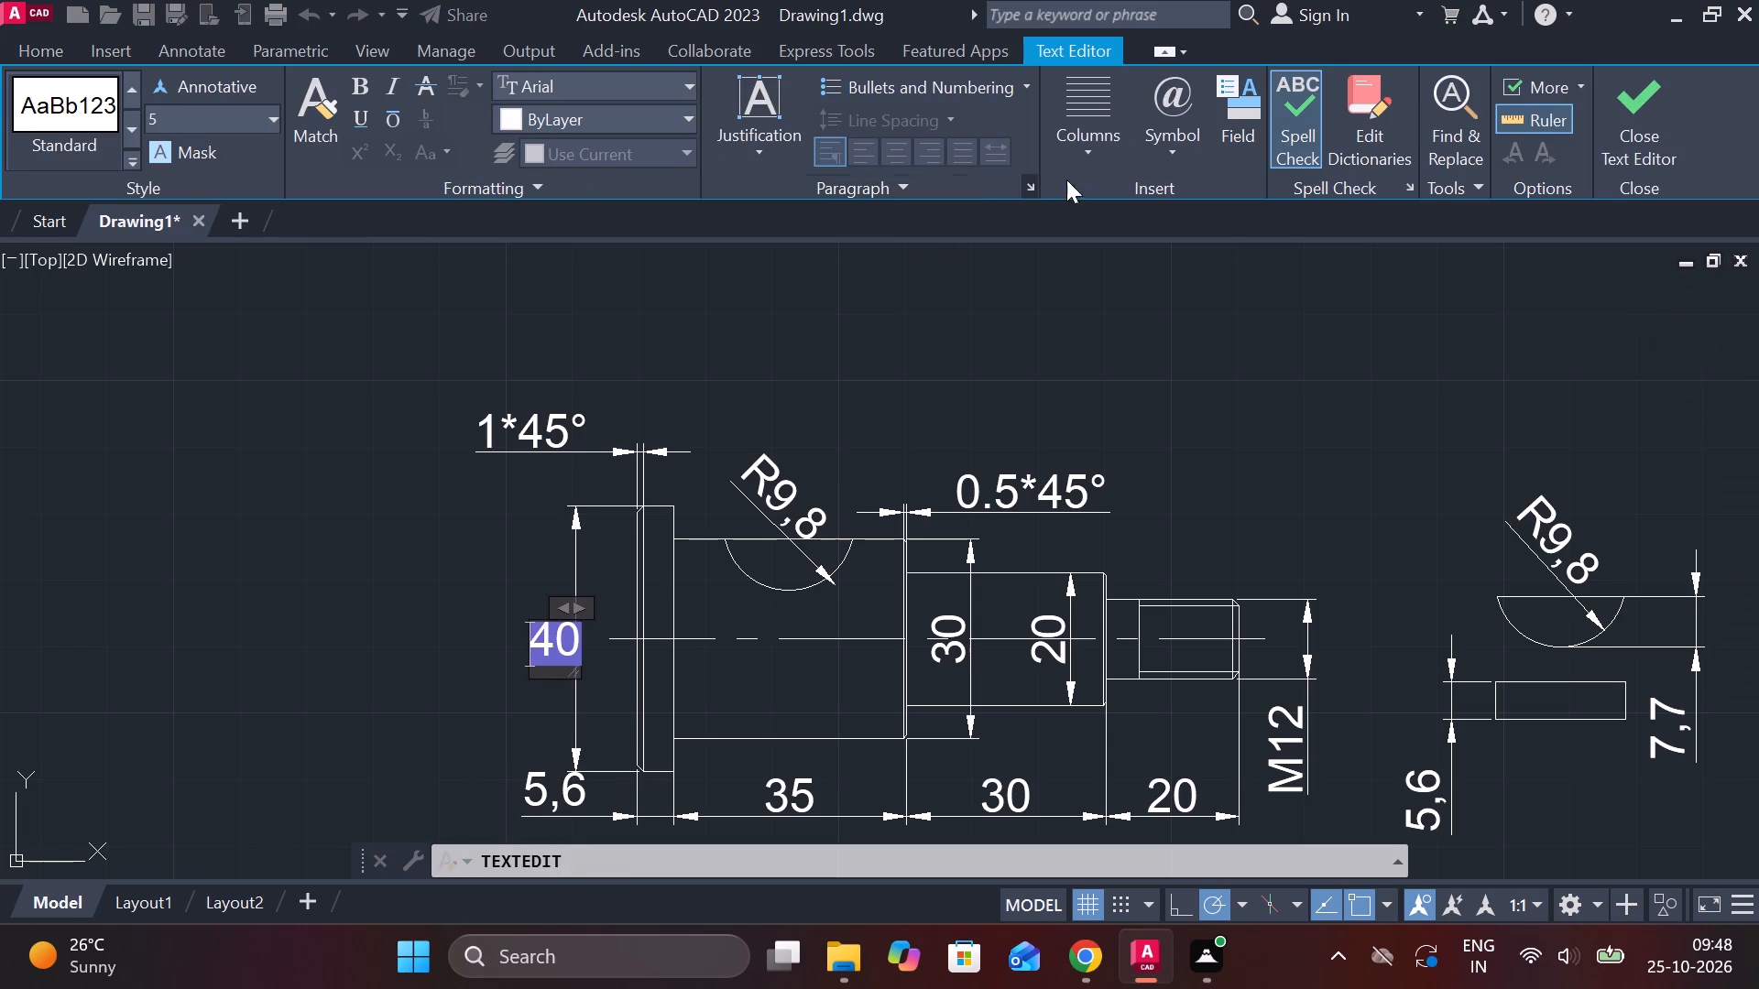
click(1166, 153)
click(1228, 252)
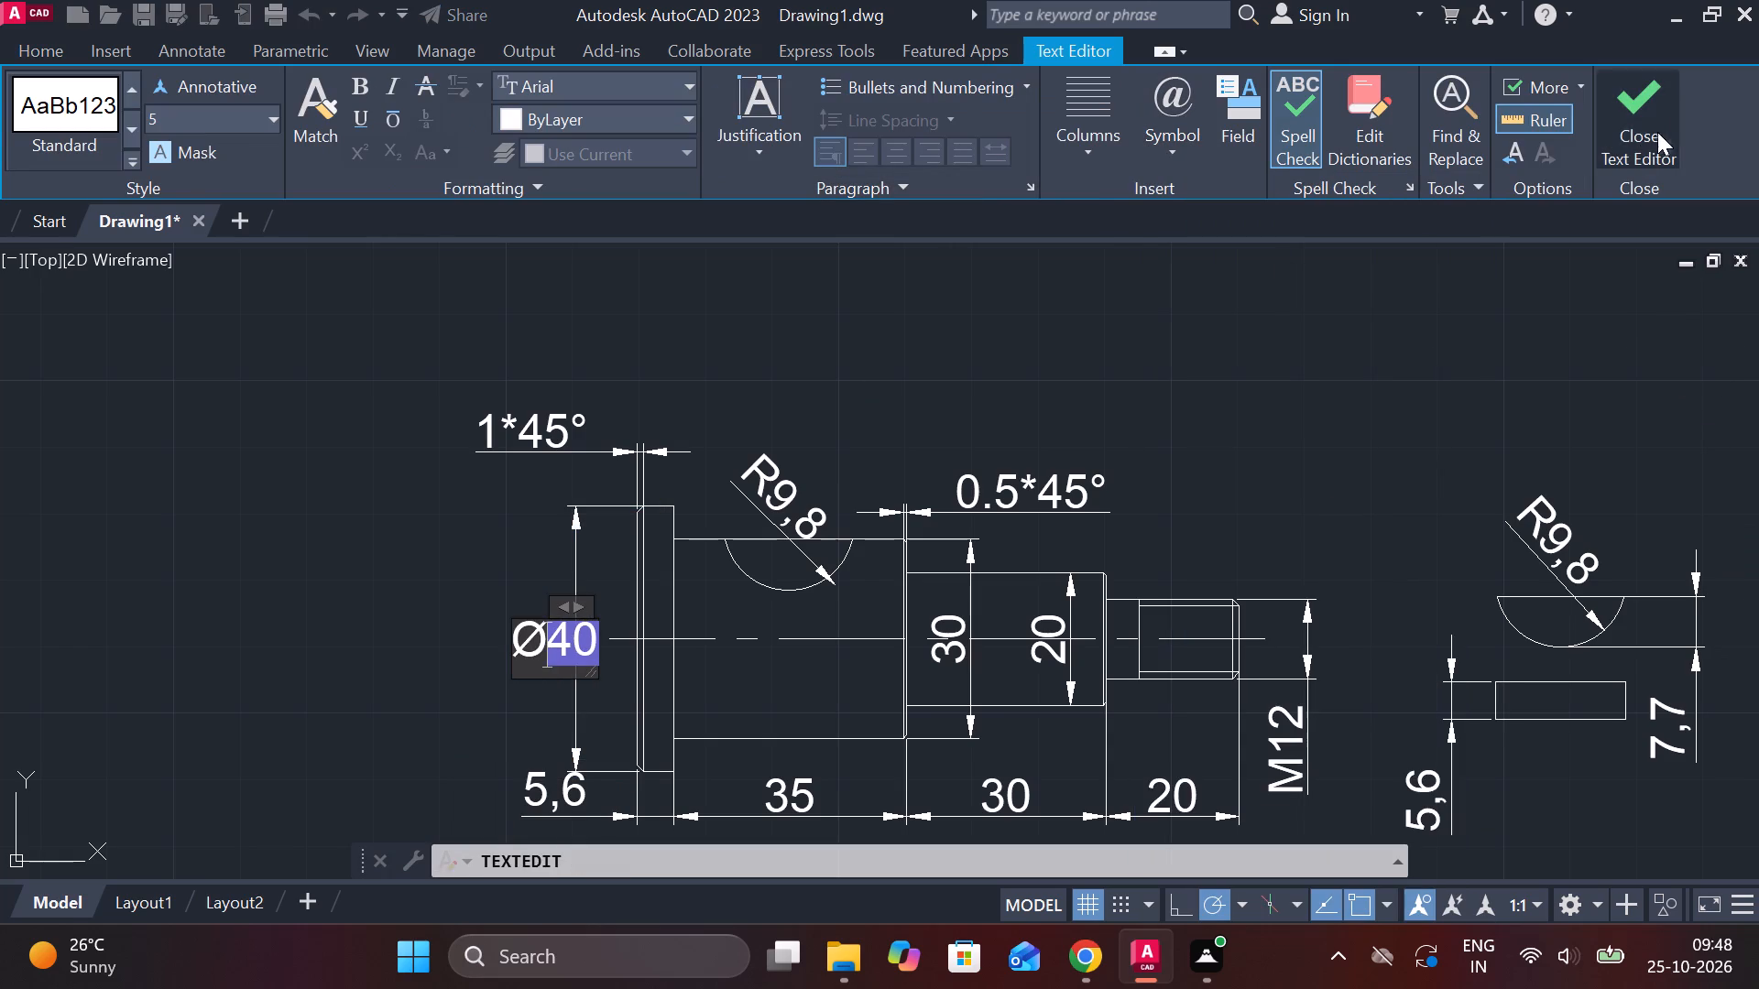
click(902, 637)
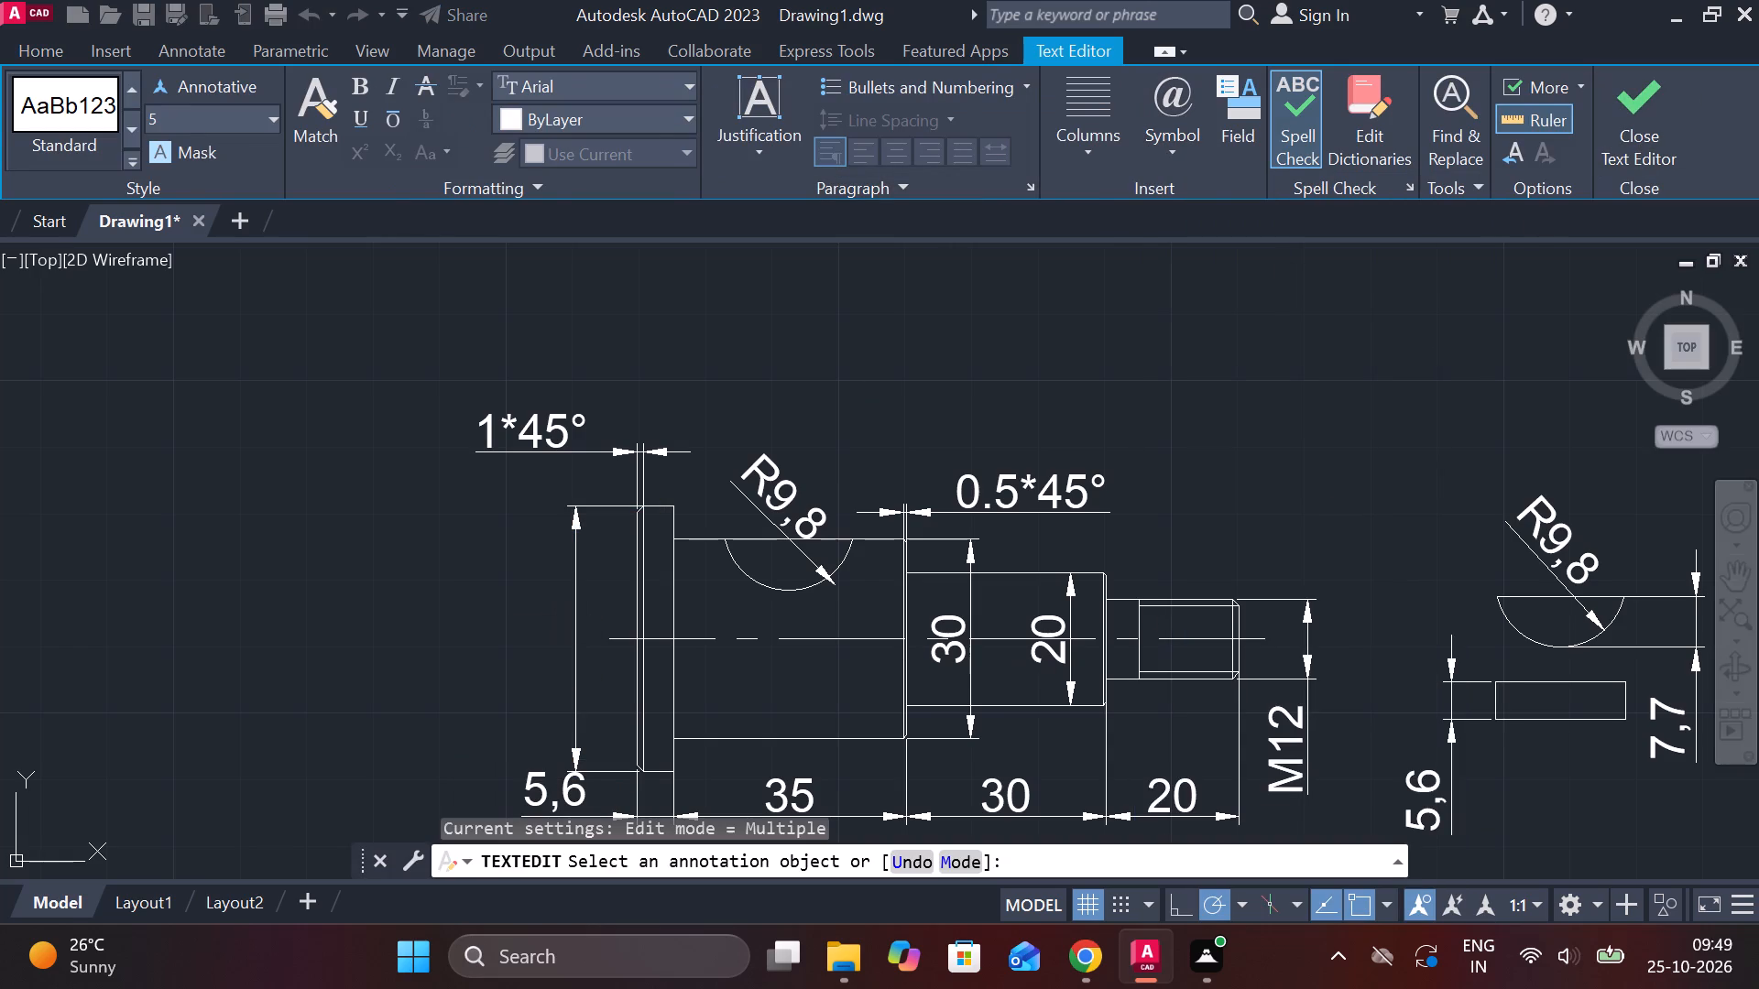
double_click(963, 629)
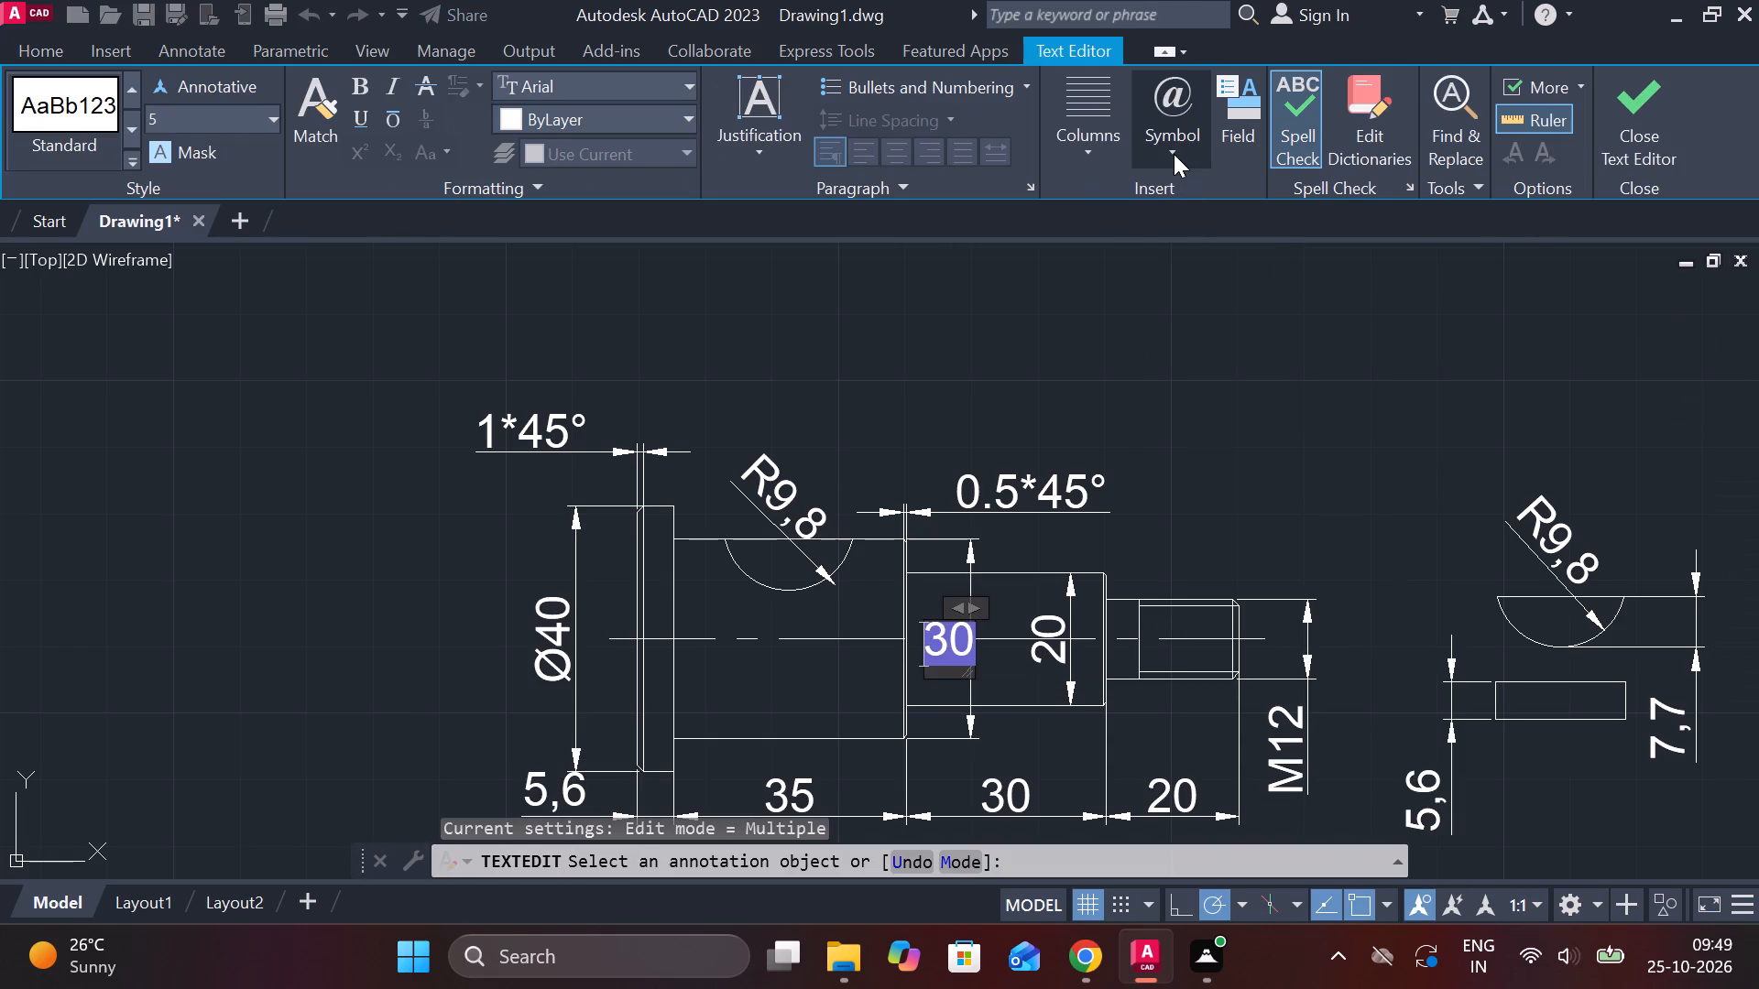
click(1174, 154)
click(1214, 257)
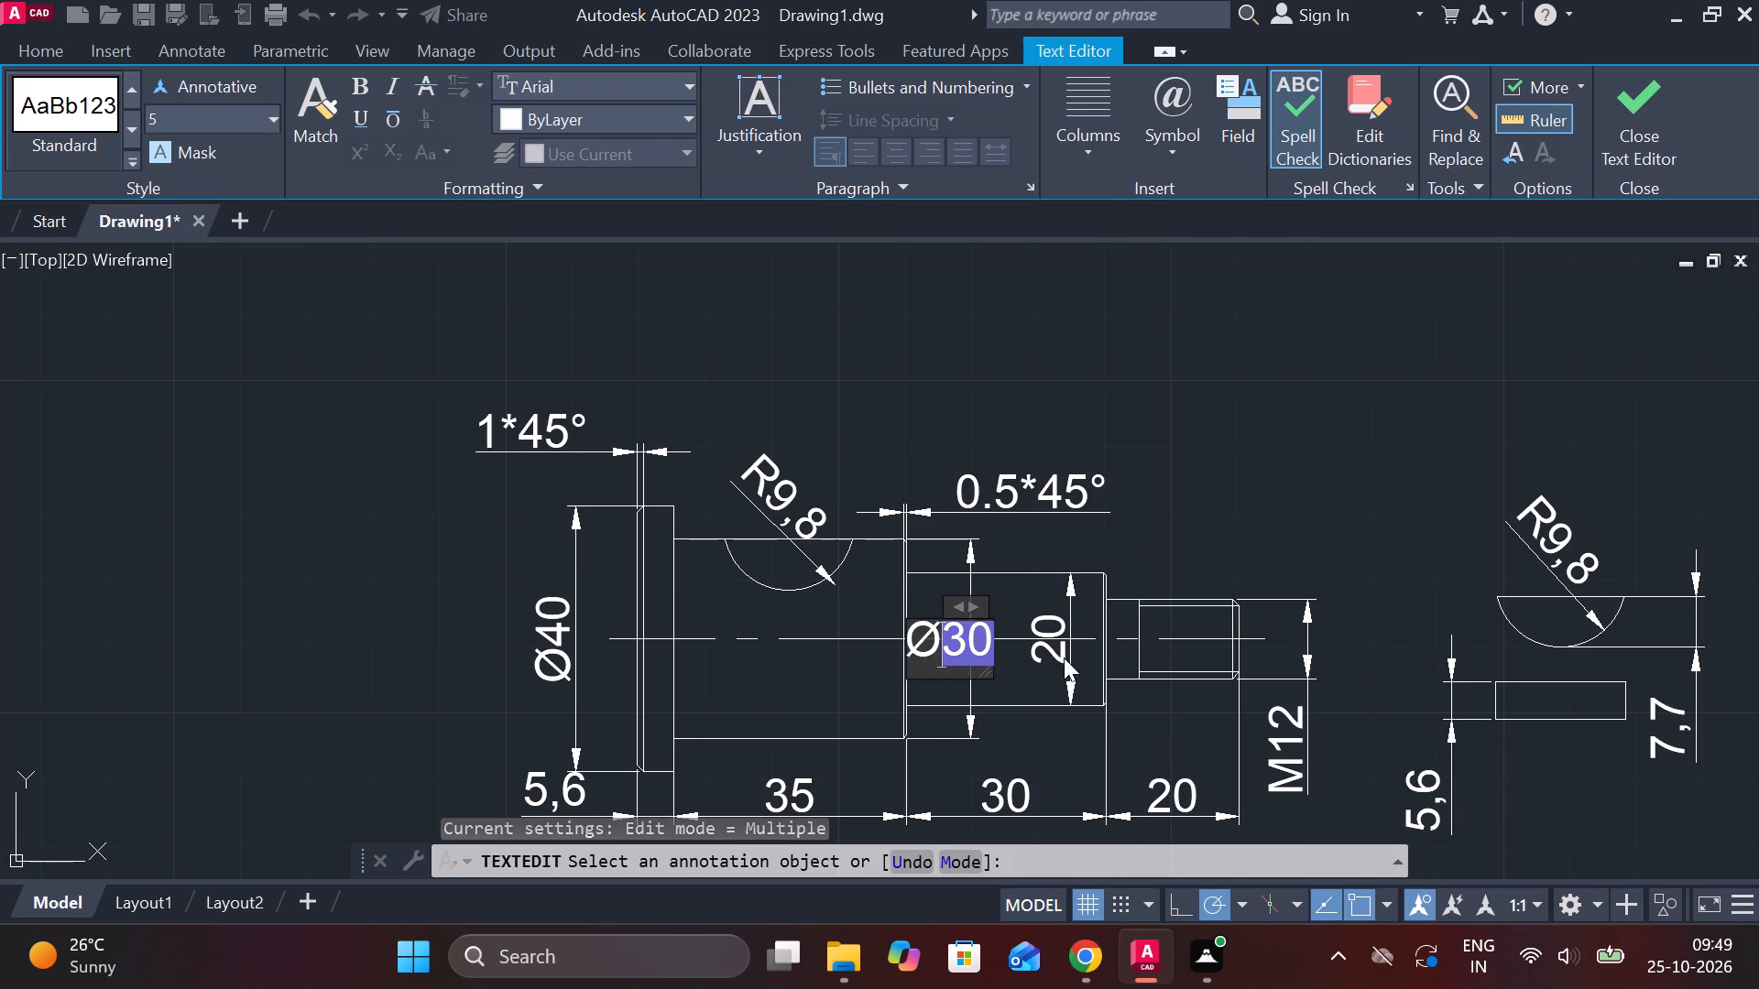
click(1064, 658)
double_click(1045, 629)
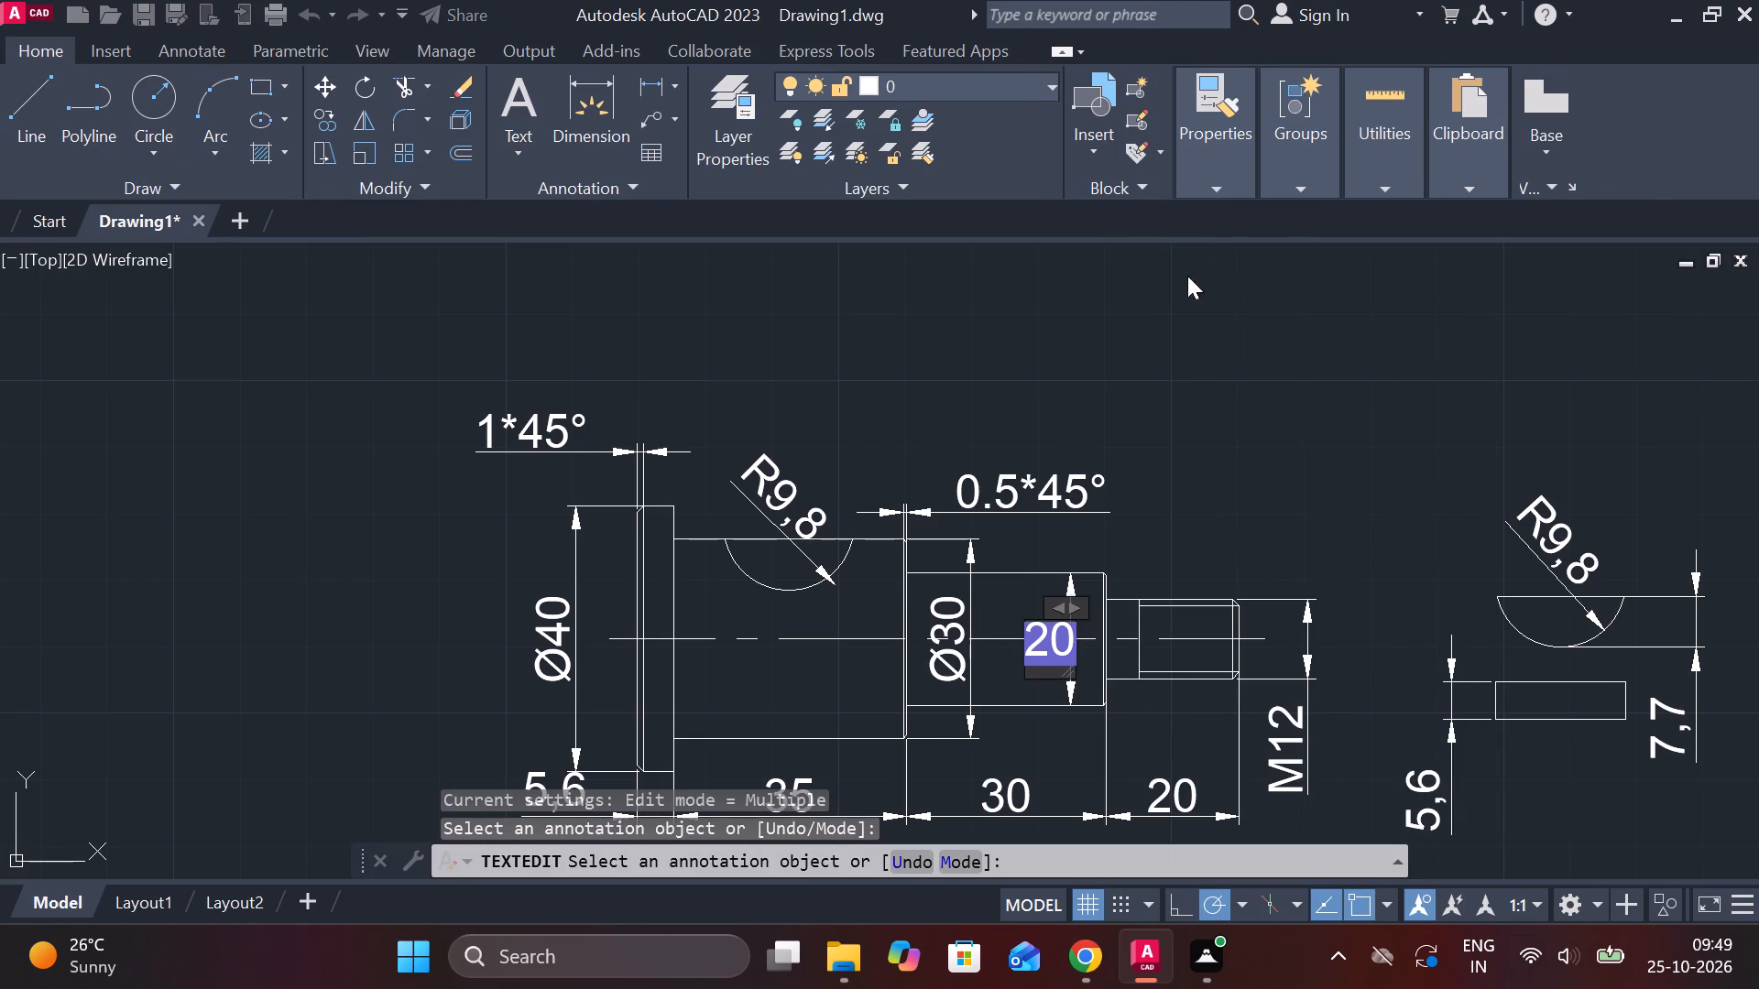
click(1157, 152)
click(1208, 246)
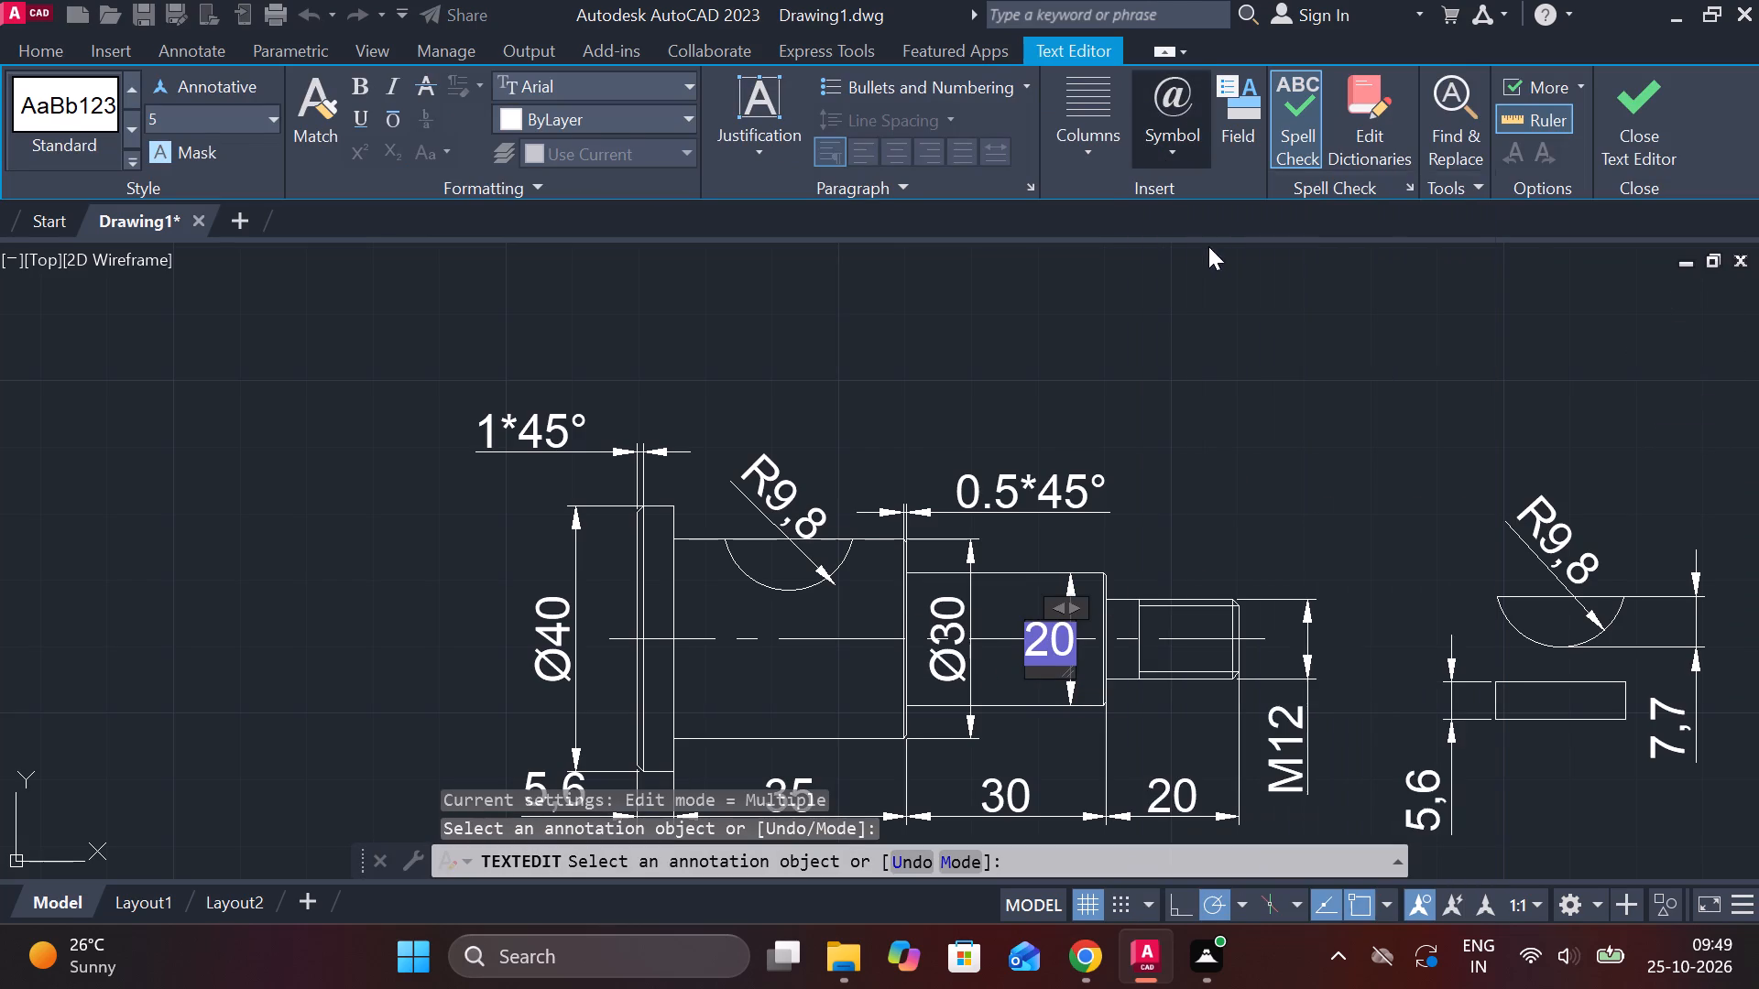
click(1478, 291)
Add a horizontal linear dimension above the shaft's end for the length of its threaded portion.
middle_drag(1376, 583, 1294, 472)
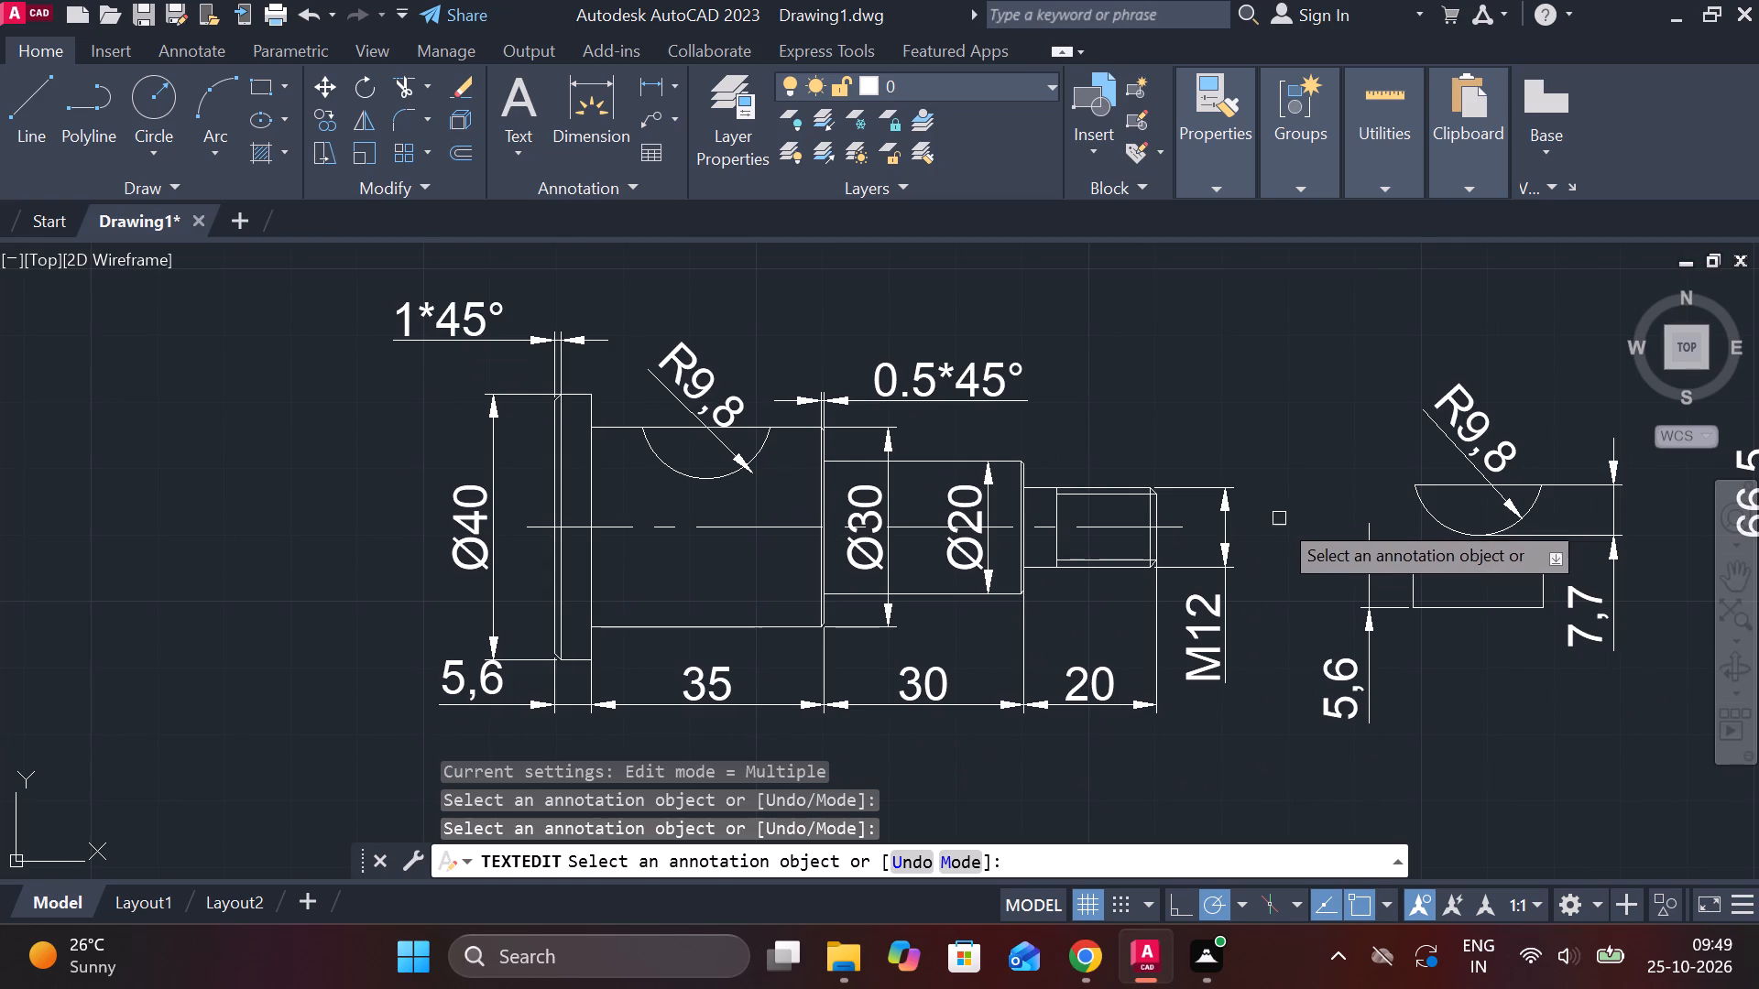
click(648, 76)
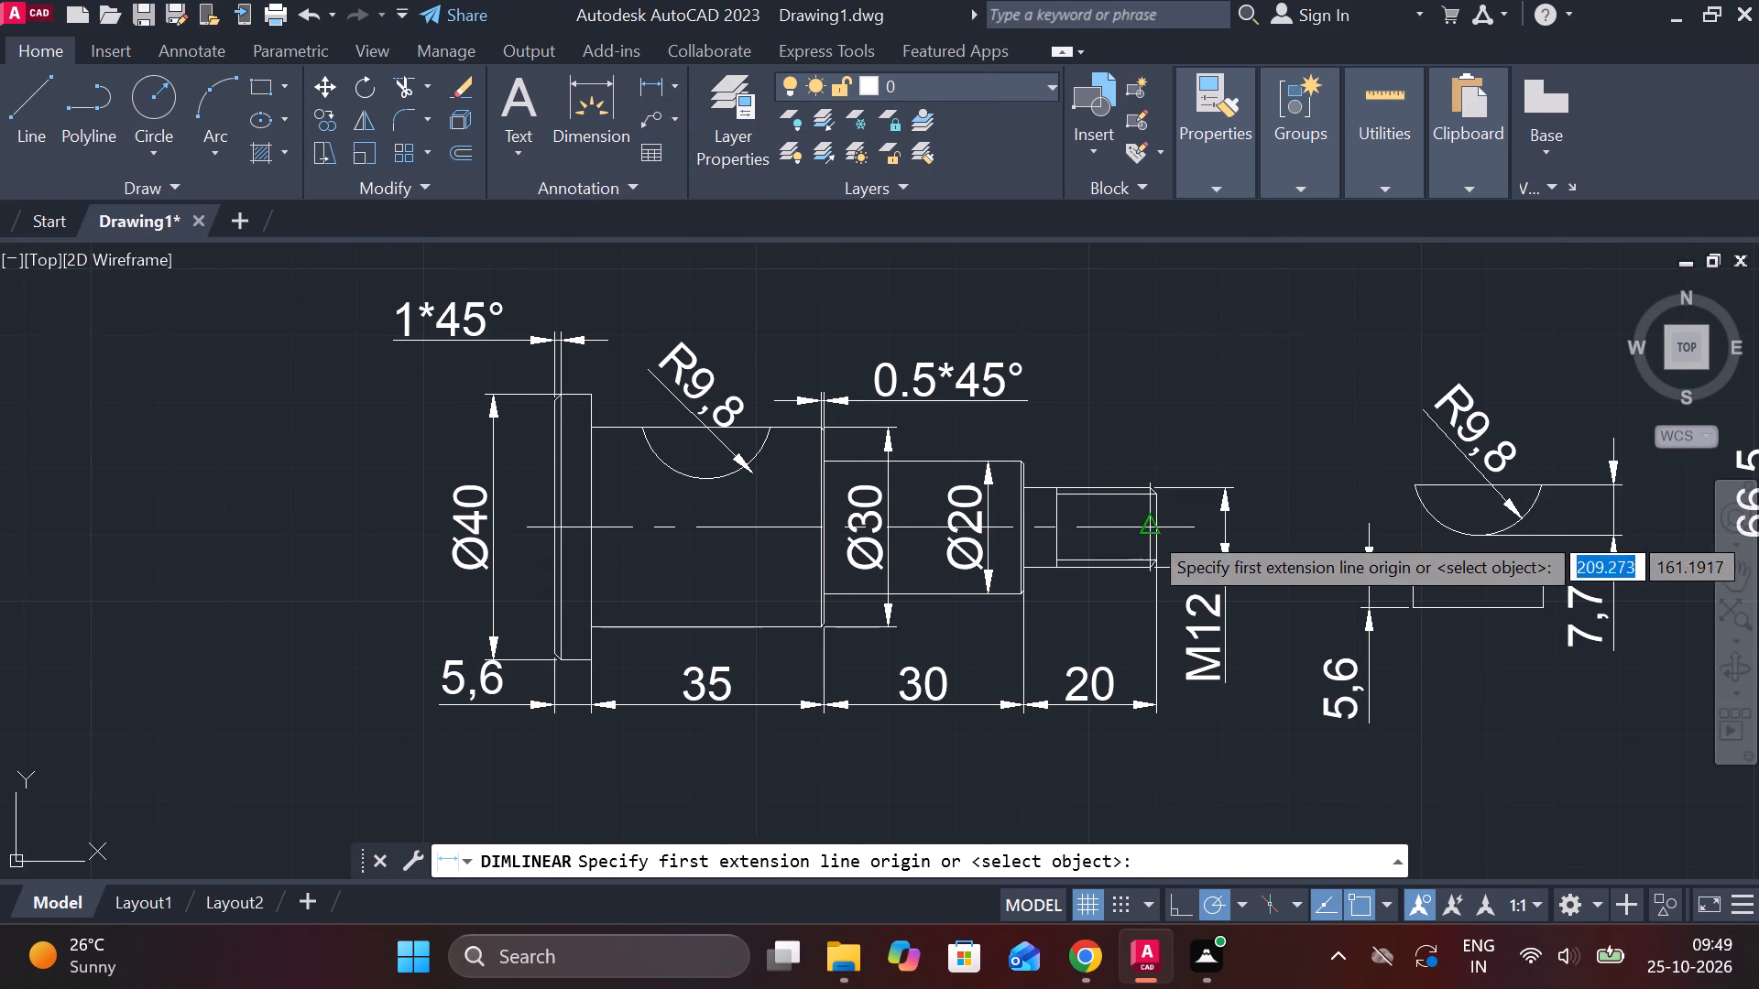
scroll(1148, 530, up, 2)
click(928, 424)
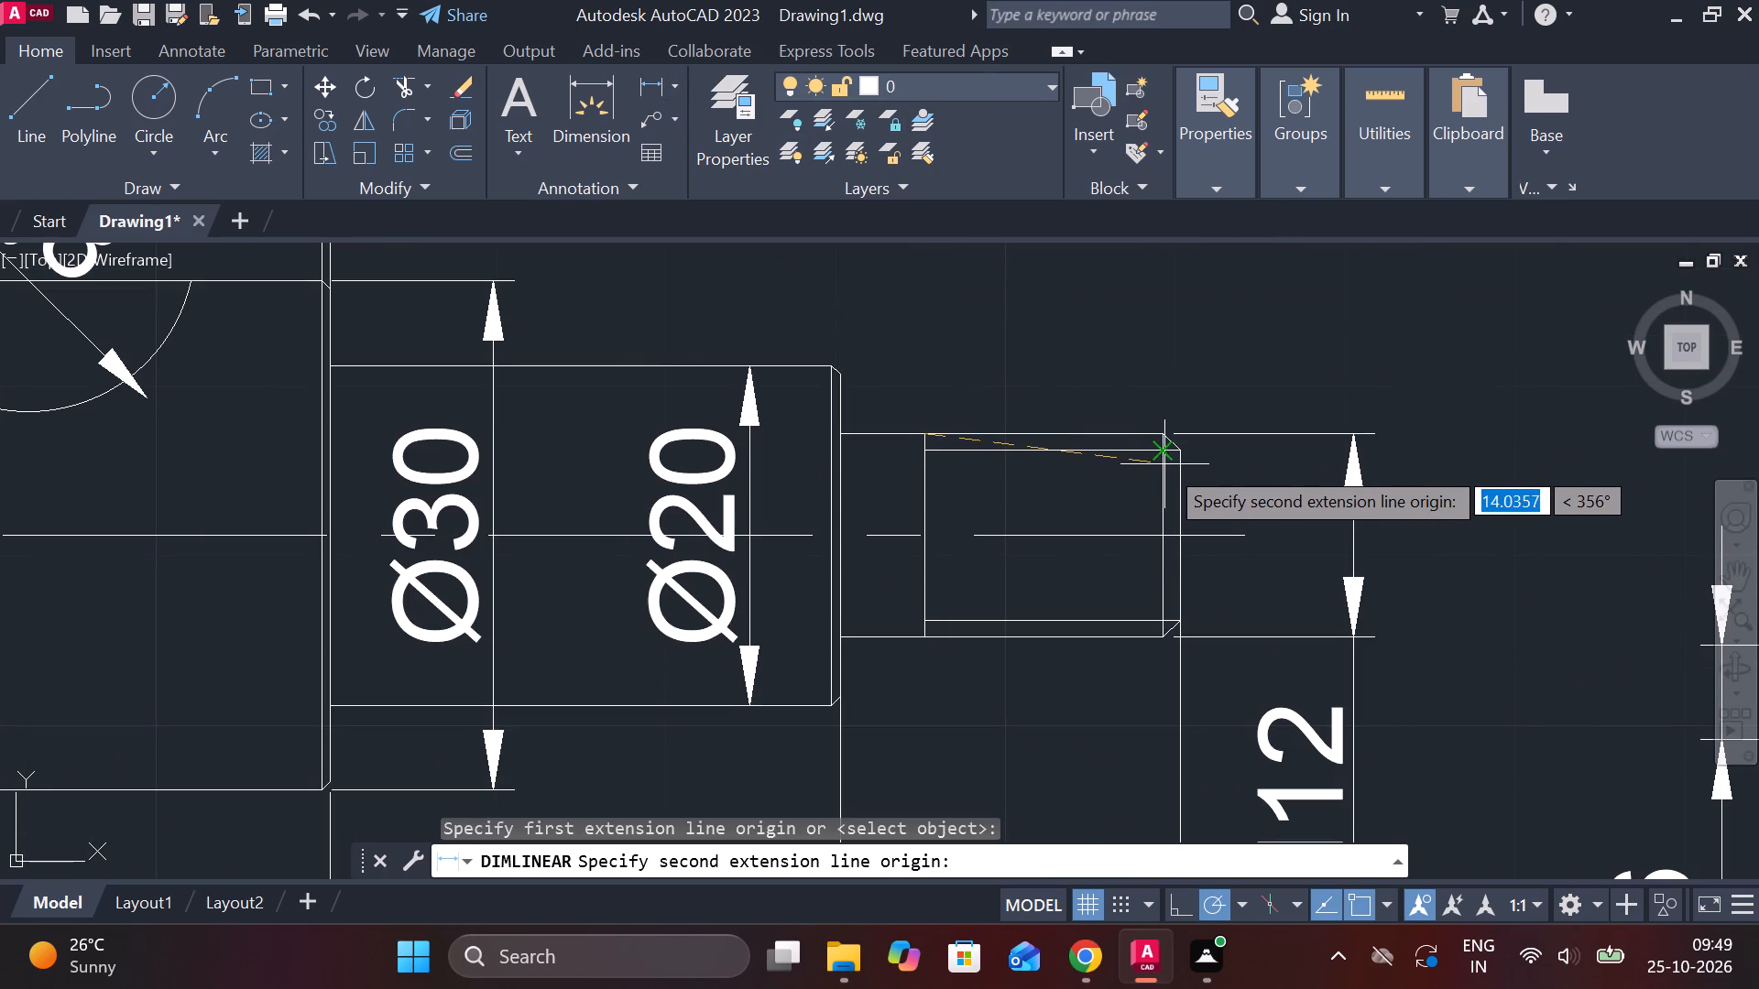
click(1183, 464)
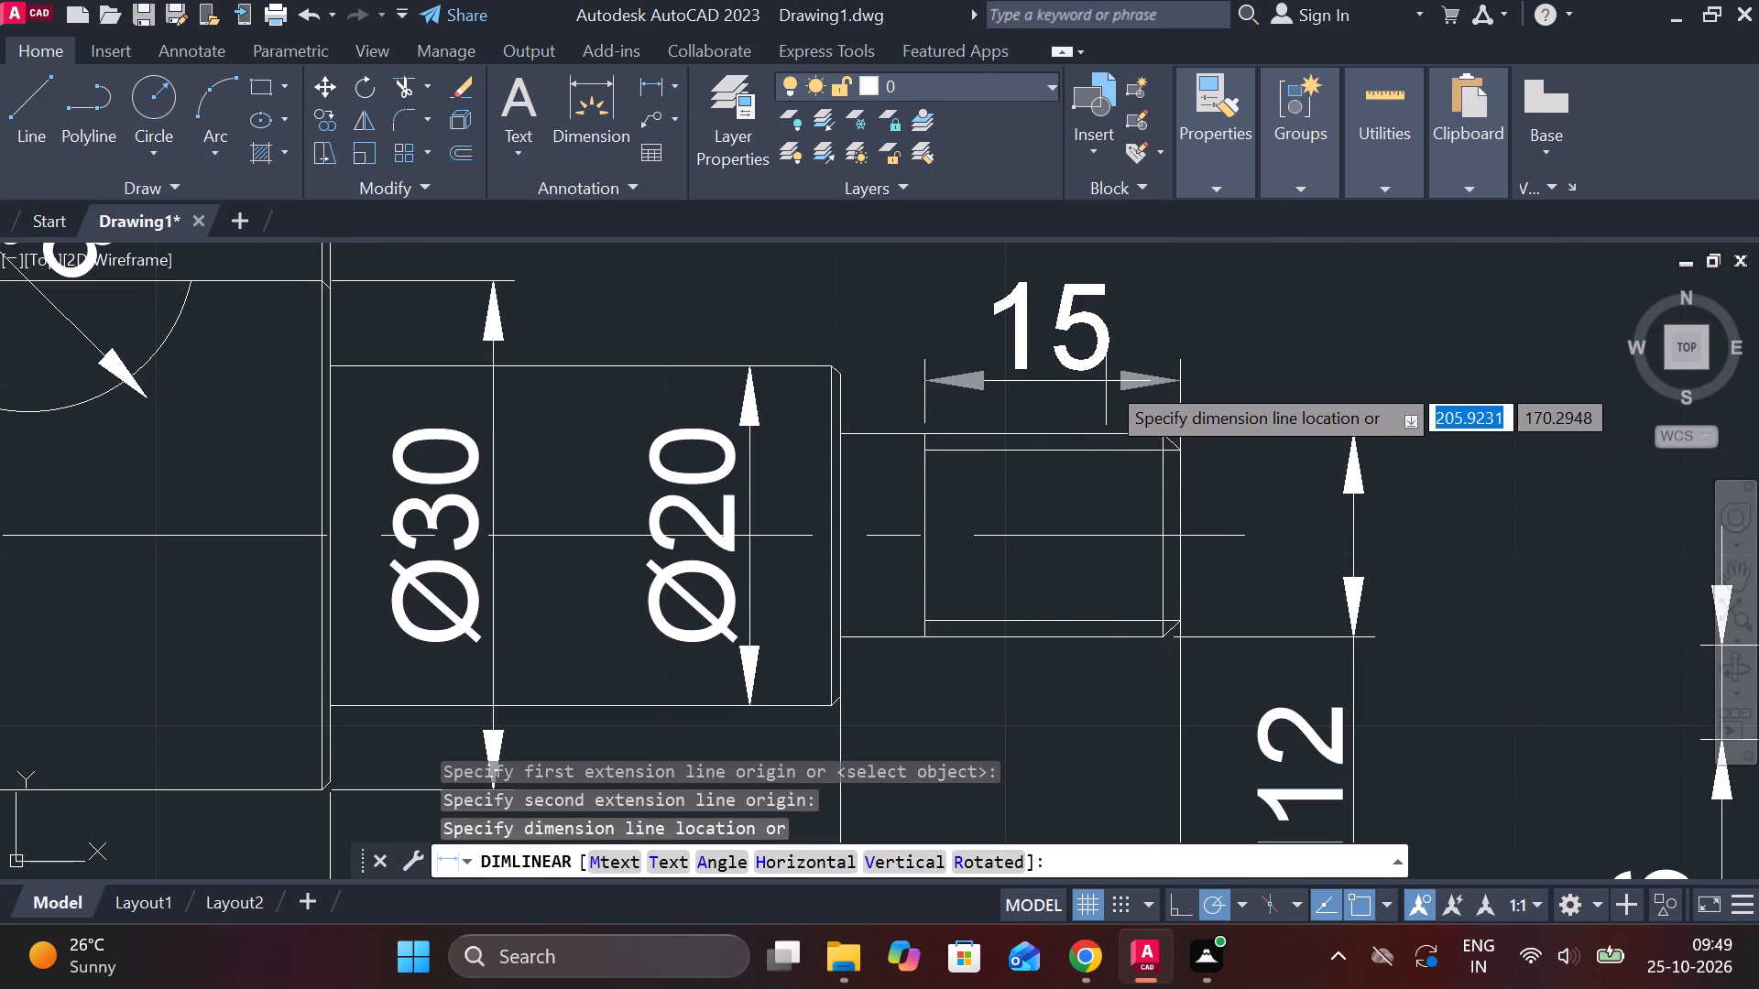
click(1106, 381)
Shorten both ends of the dimensioned pulley's centre line so it extends only slightly past the part and clears the Ø42 text.
scroll(1119, 382, down, 2)
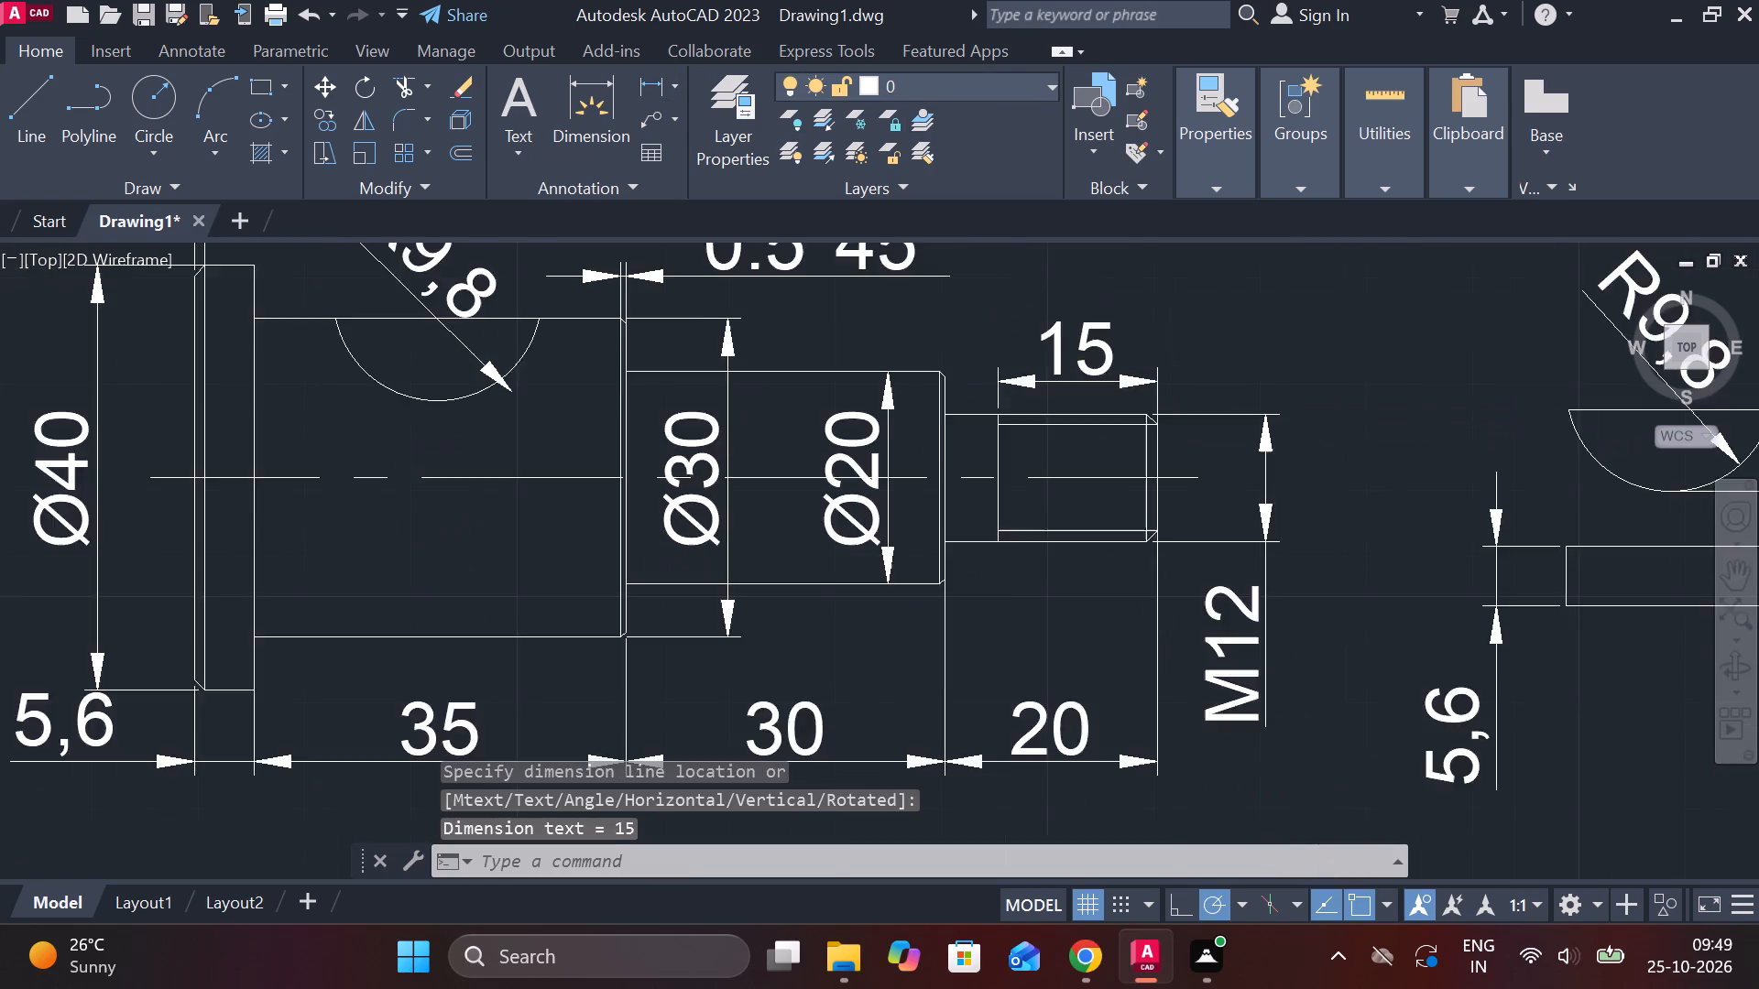
scroll(1065, 503, down, 1)
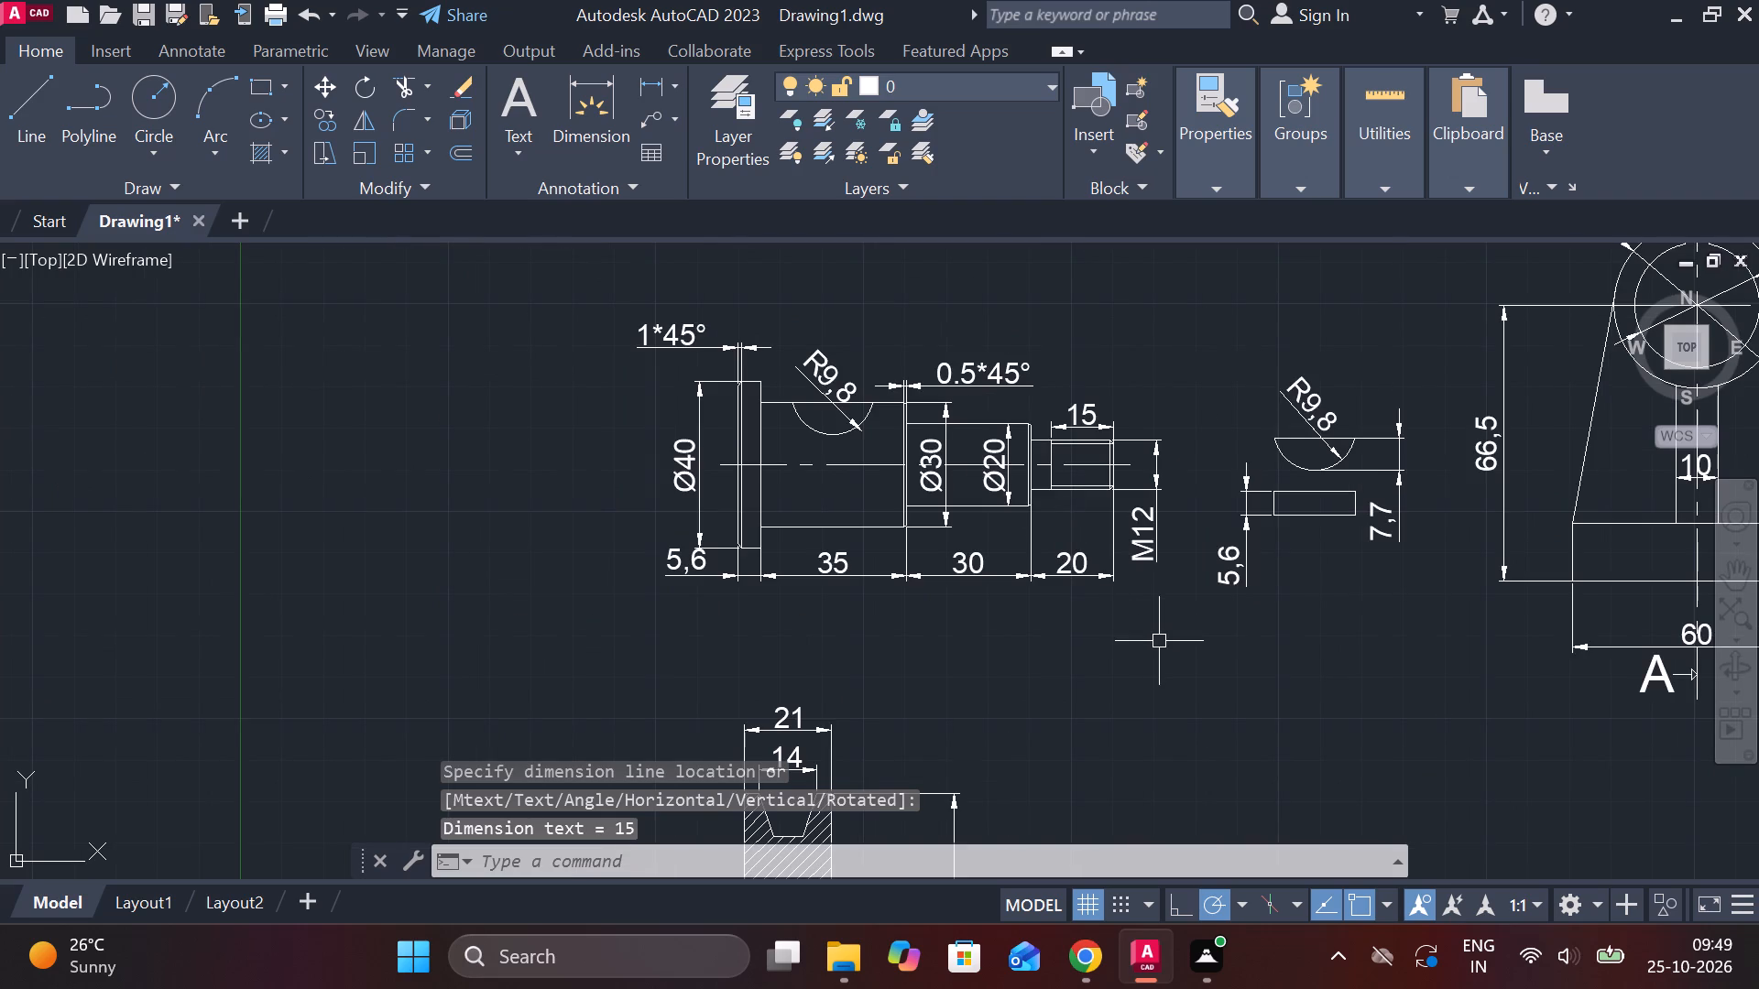
middle_drag(1164, 641, 1156, 516)
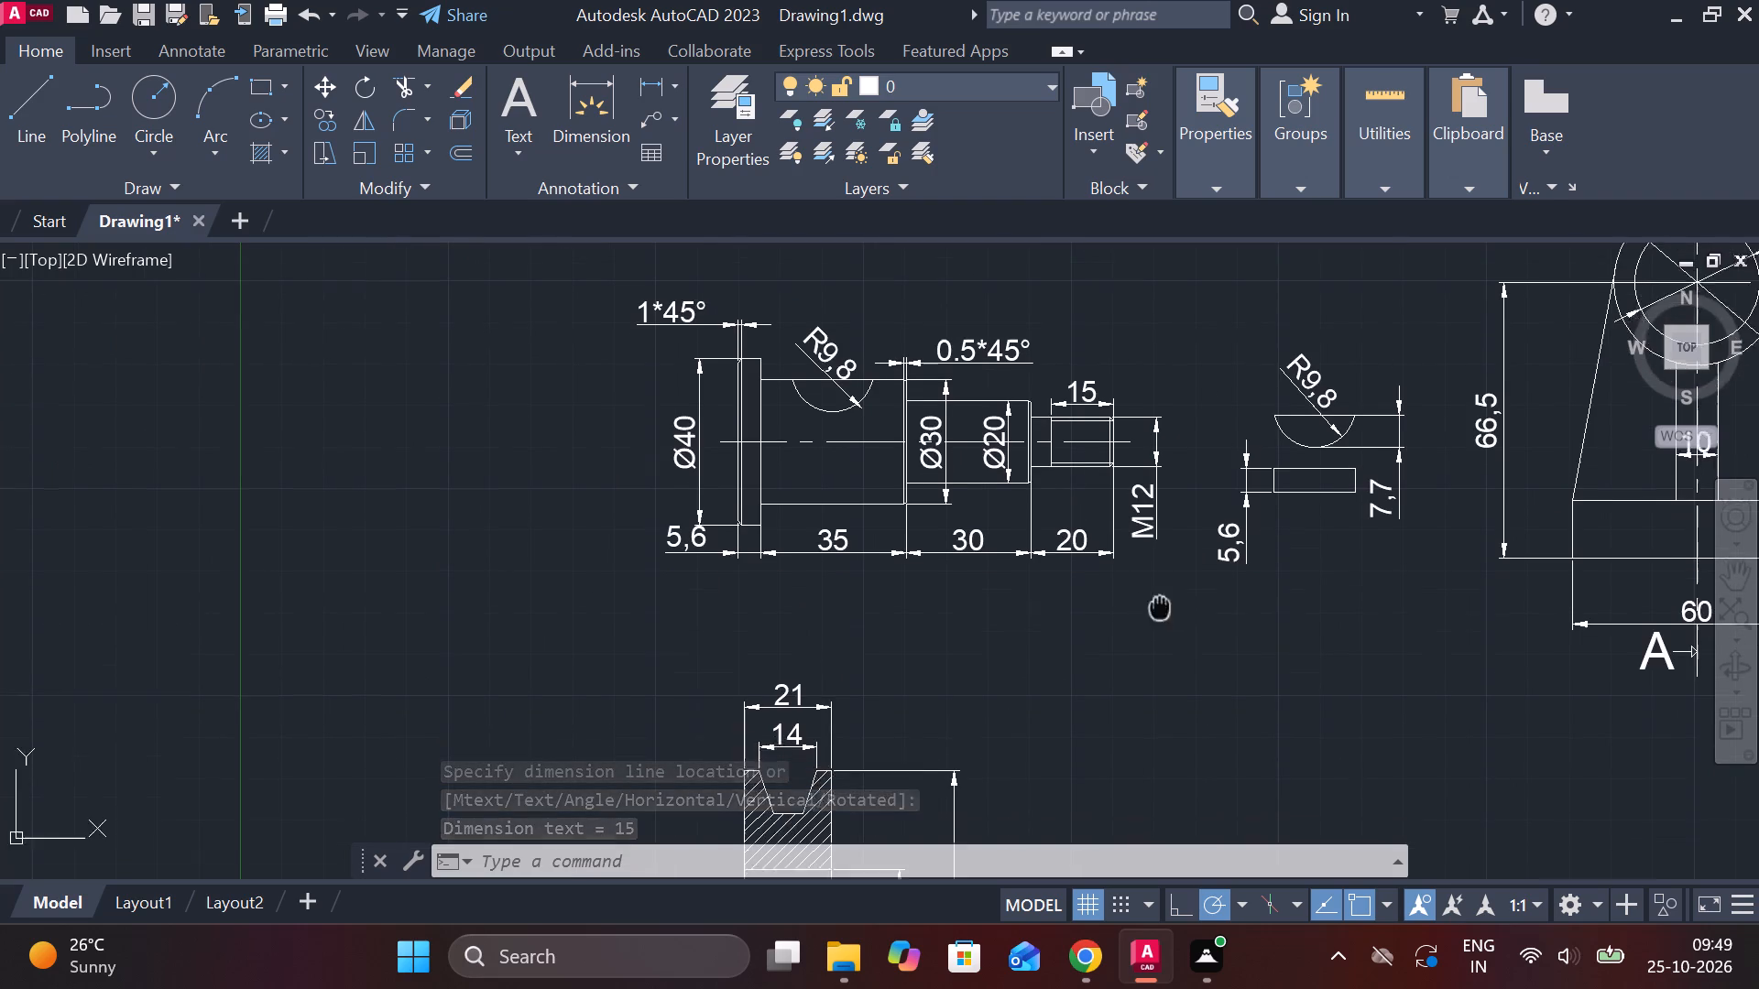
middle_drag(1156, 516, 1164, 410)
middle_drag(1195, 549, 1194, 334)
scroll(950, 563, up, 1)
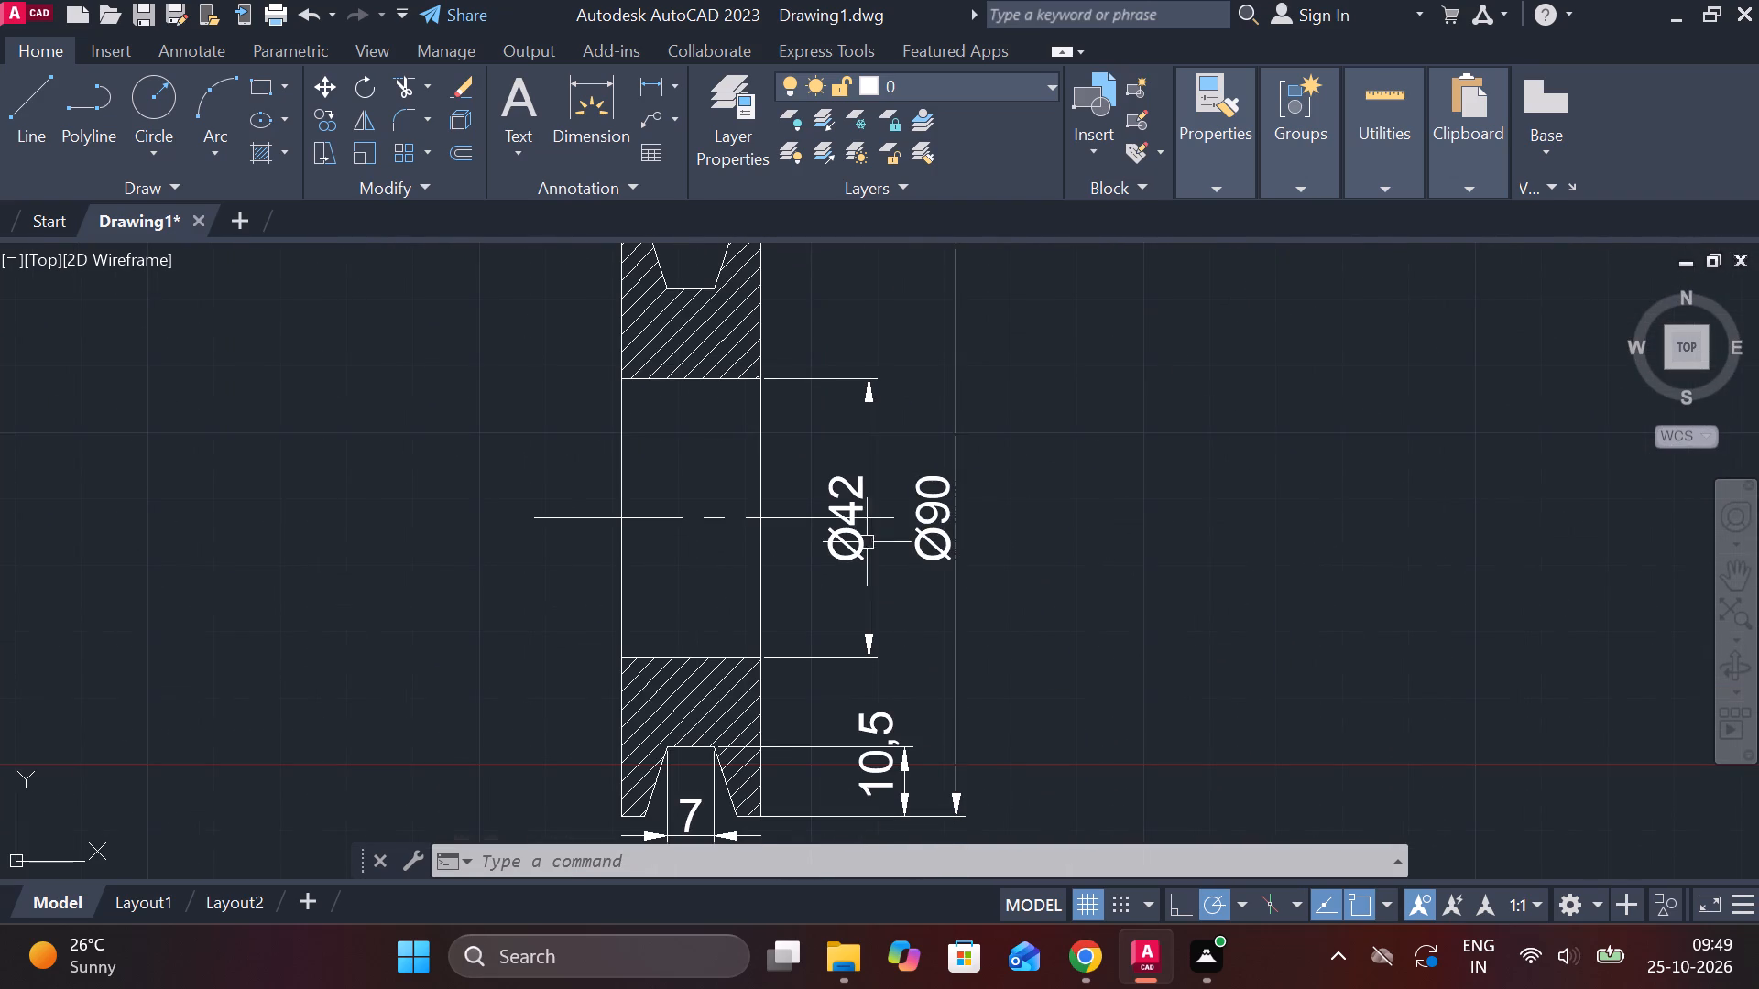
middle_drag(799, 527, 905, 568)
scroll(912, 564, up, 2)
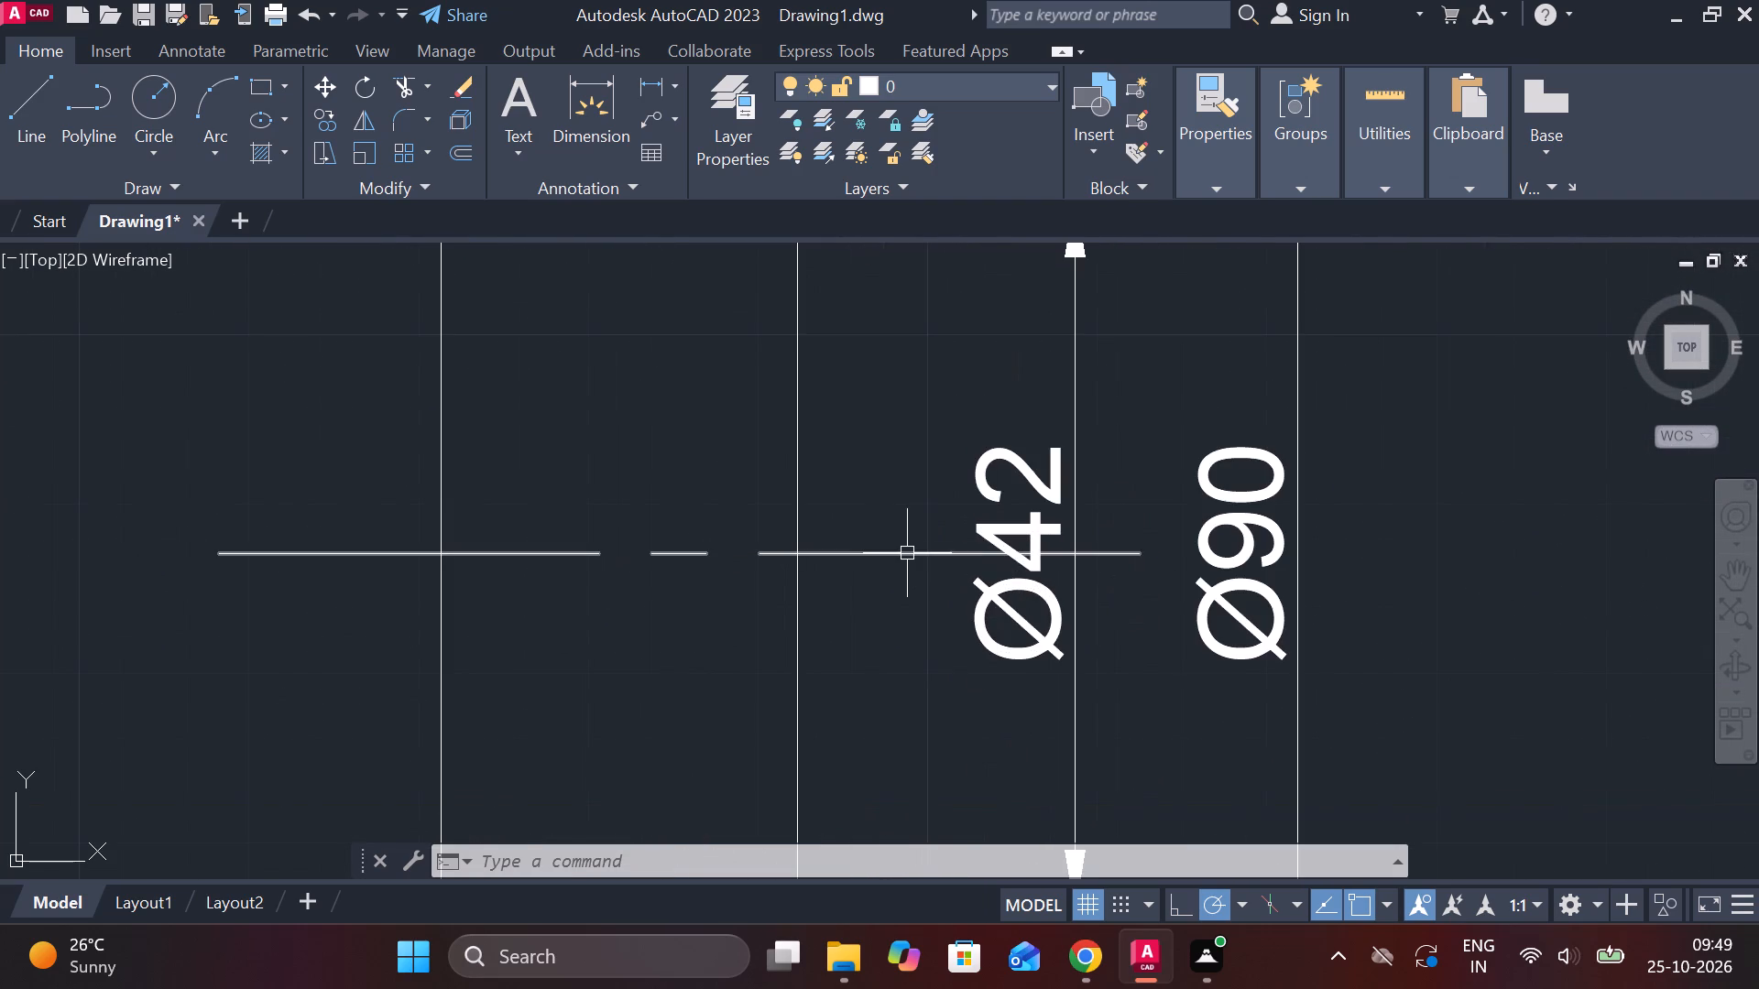
click(905, 553)
click(1134, 554)
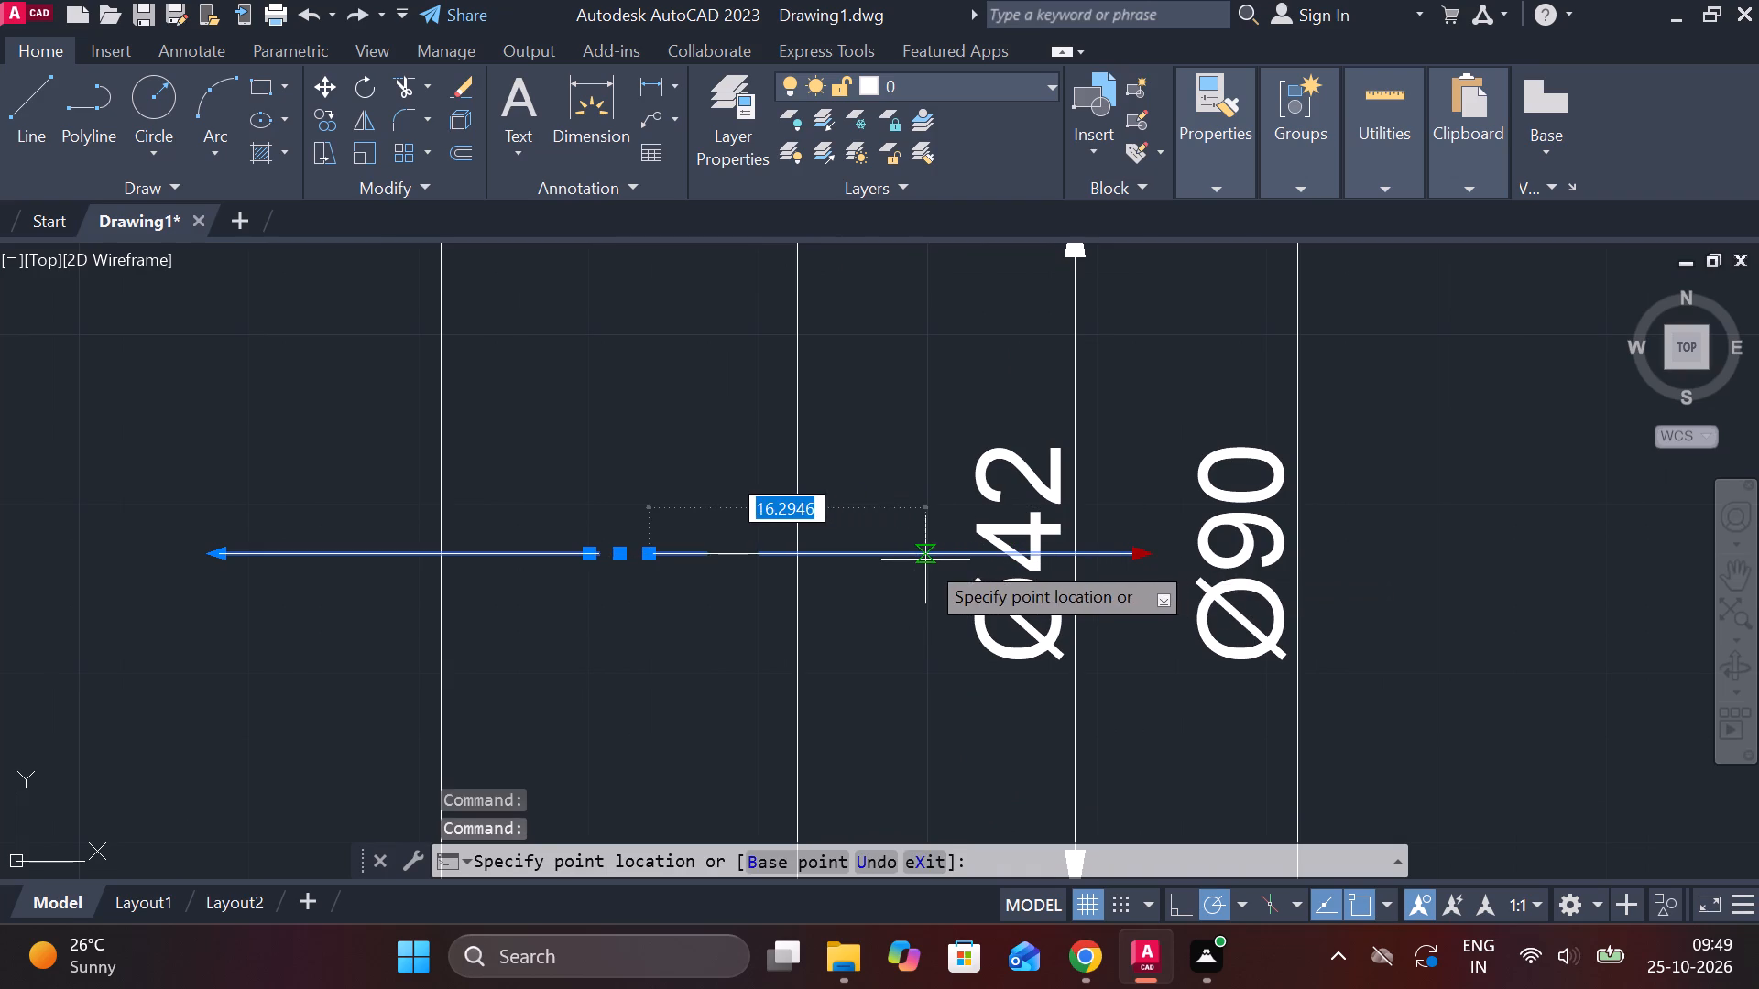
click(925, 560)
key(Escape)
scroll(892, 595, down, 2)
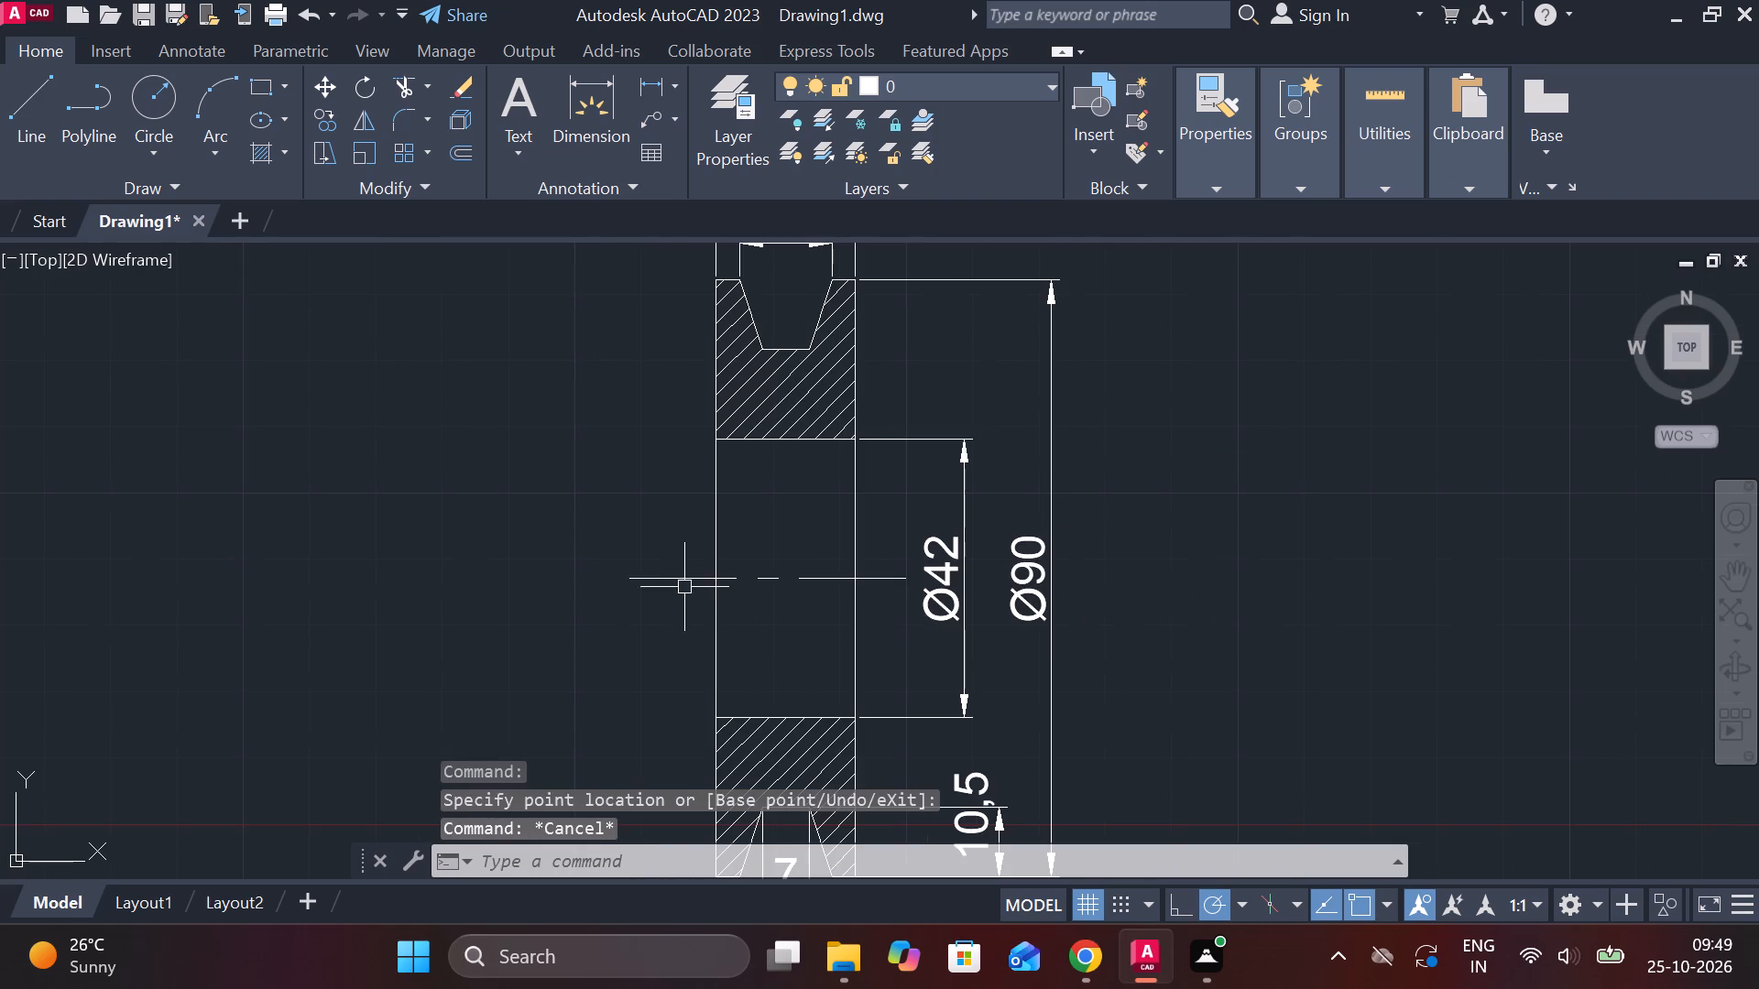
click(680, 581)
click(625, 578)
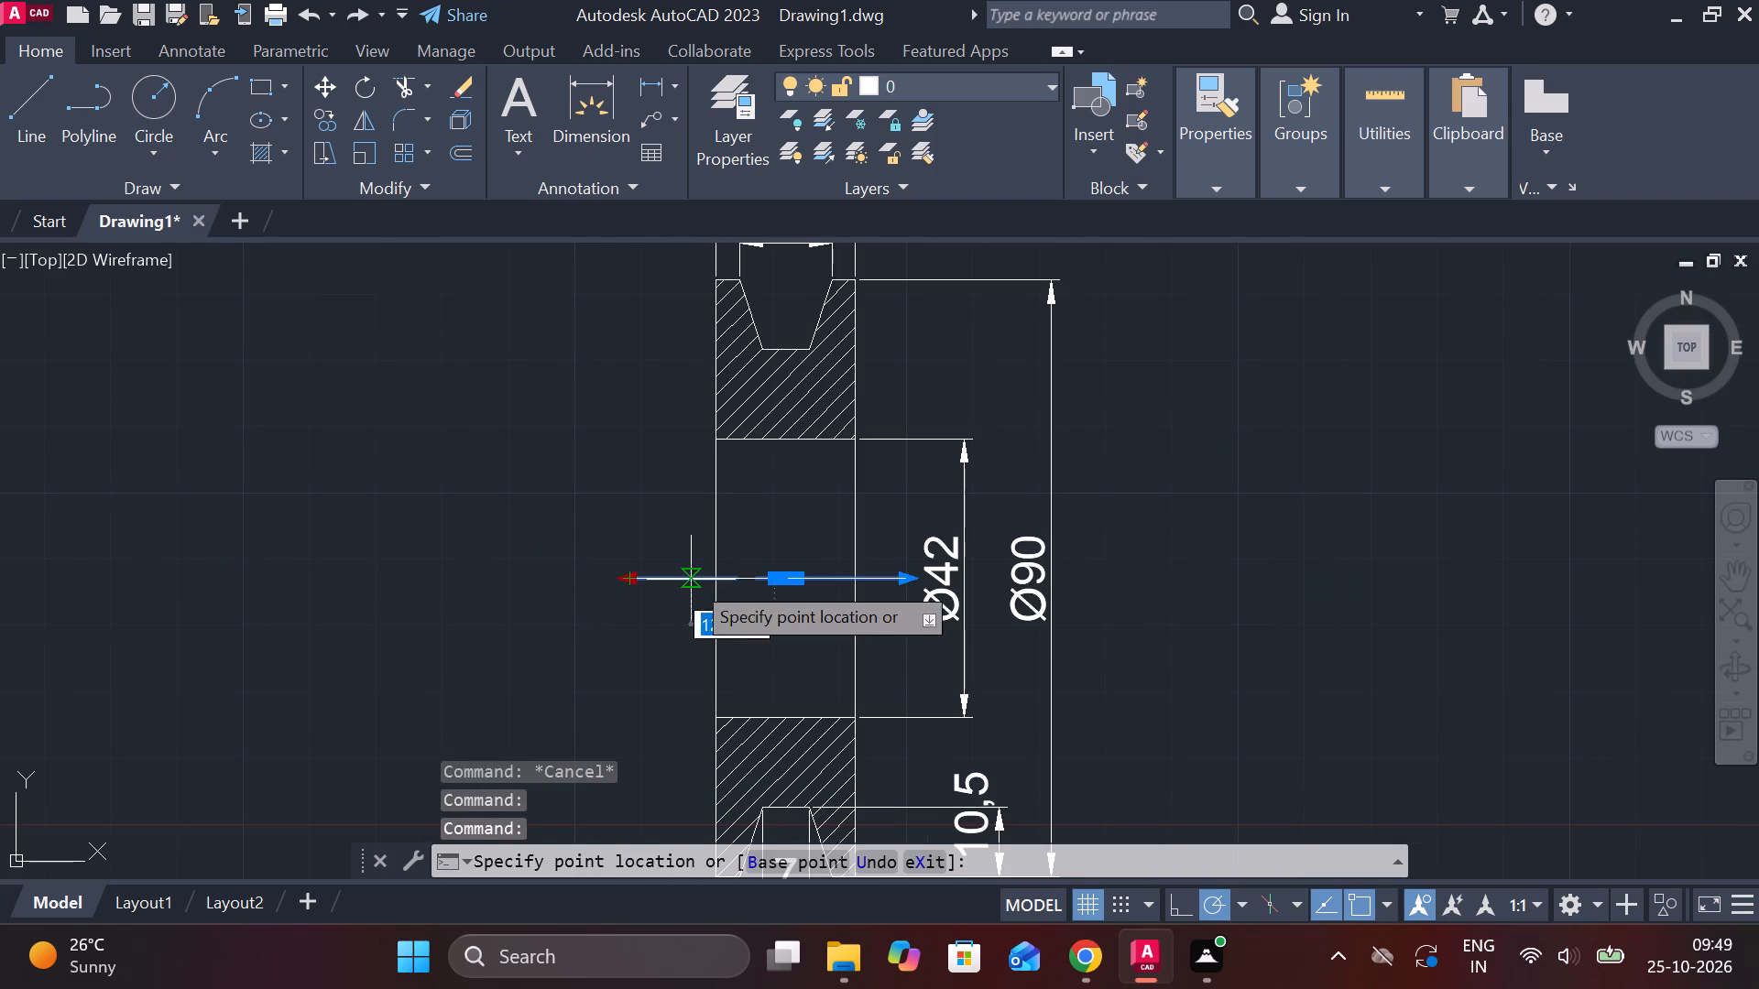
click(691, 580)
key(Escape)
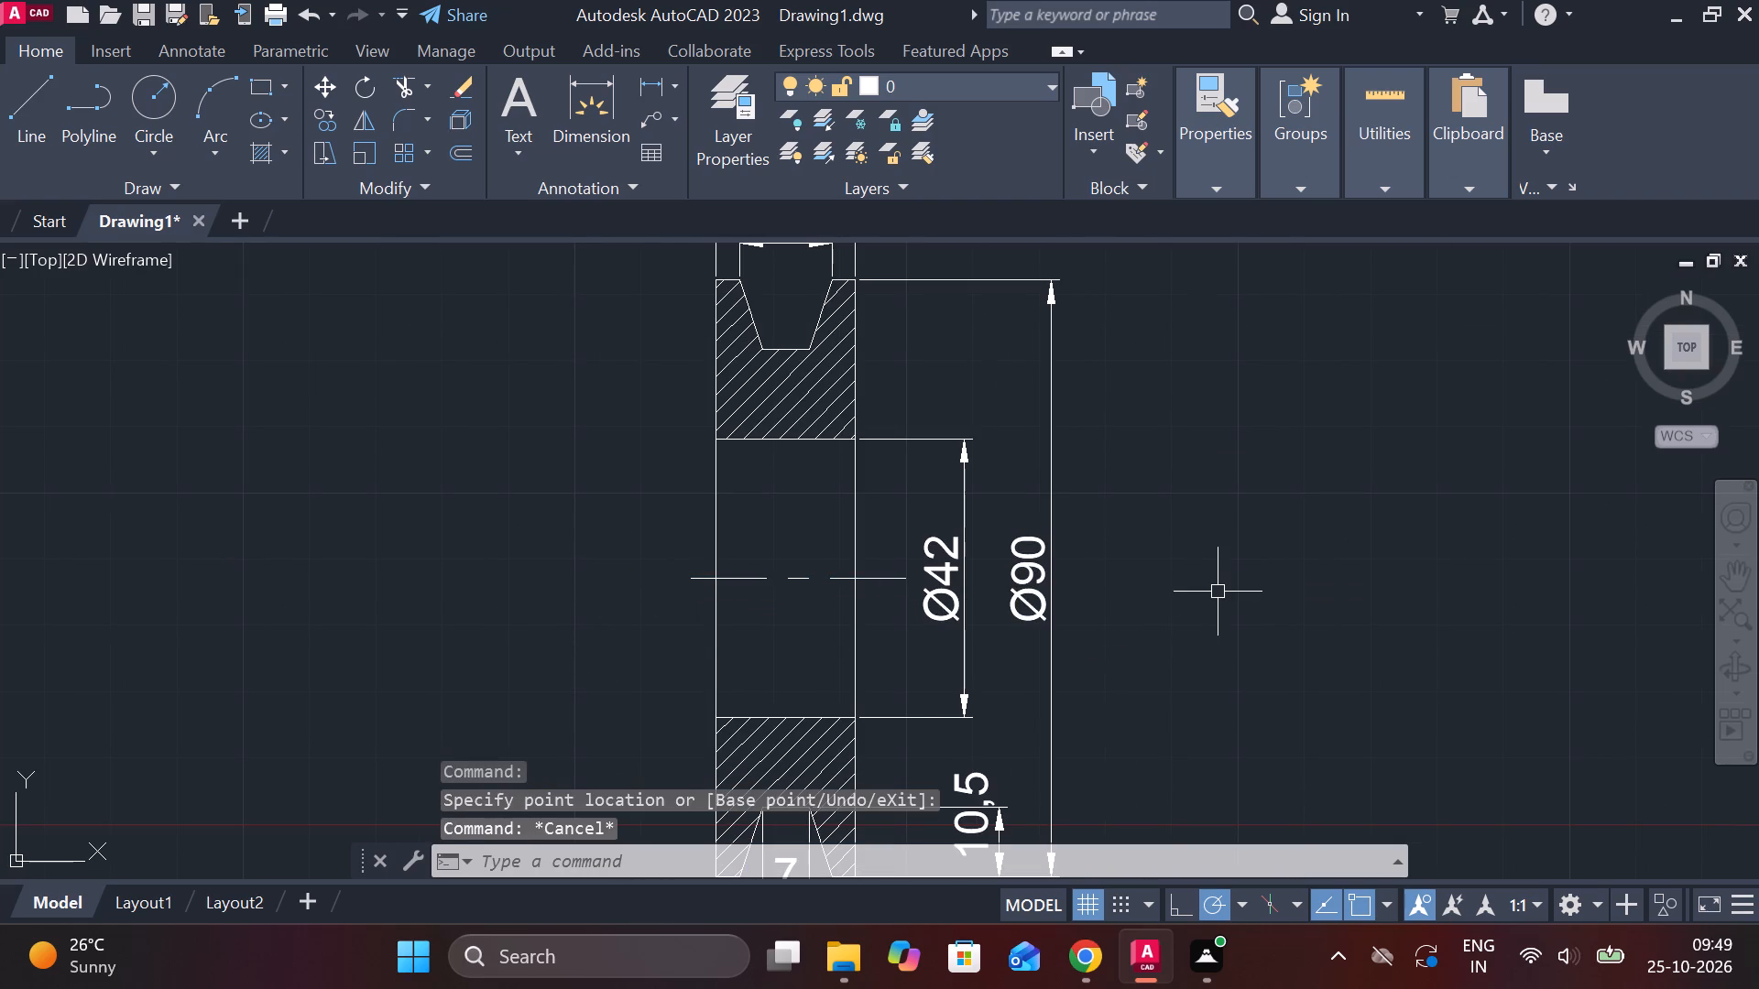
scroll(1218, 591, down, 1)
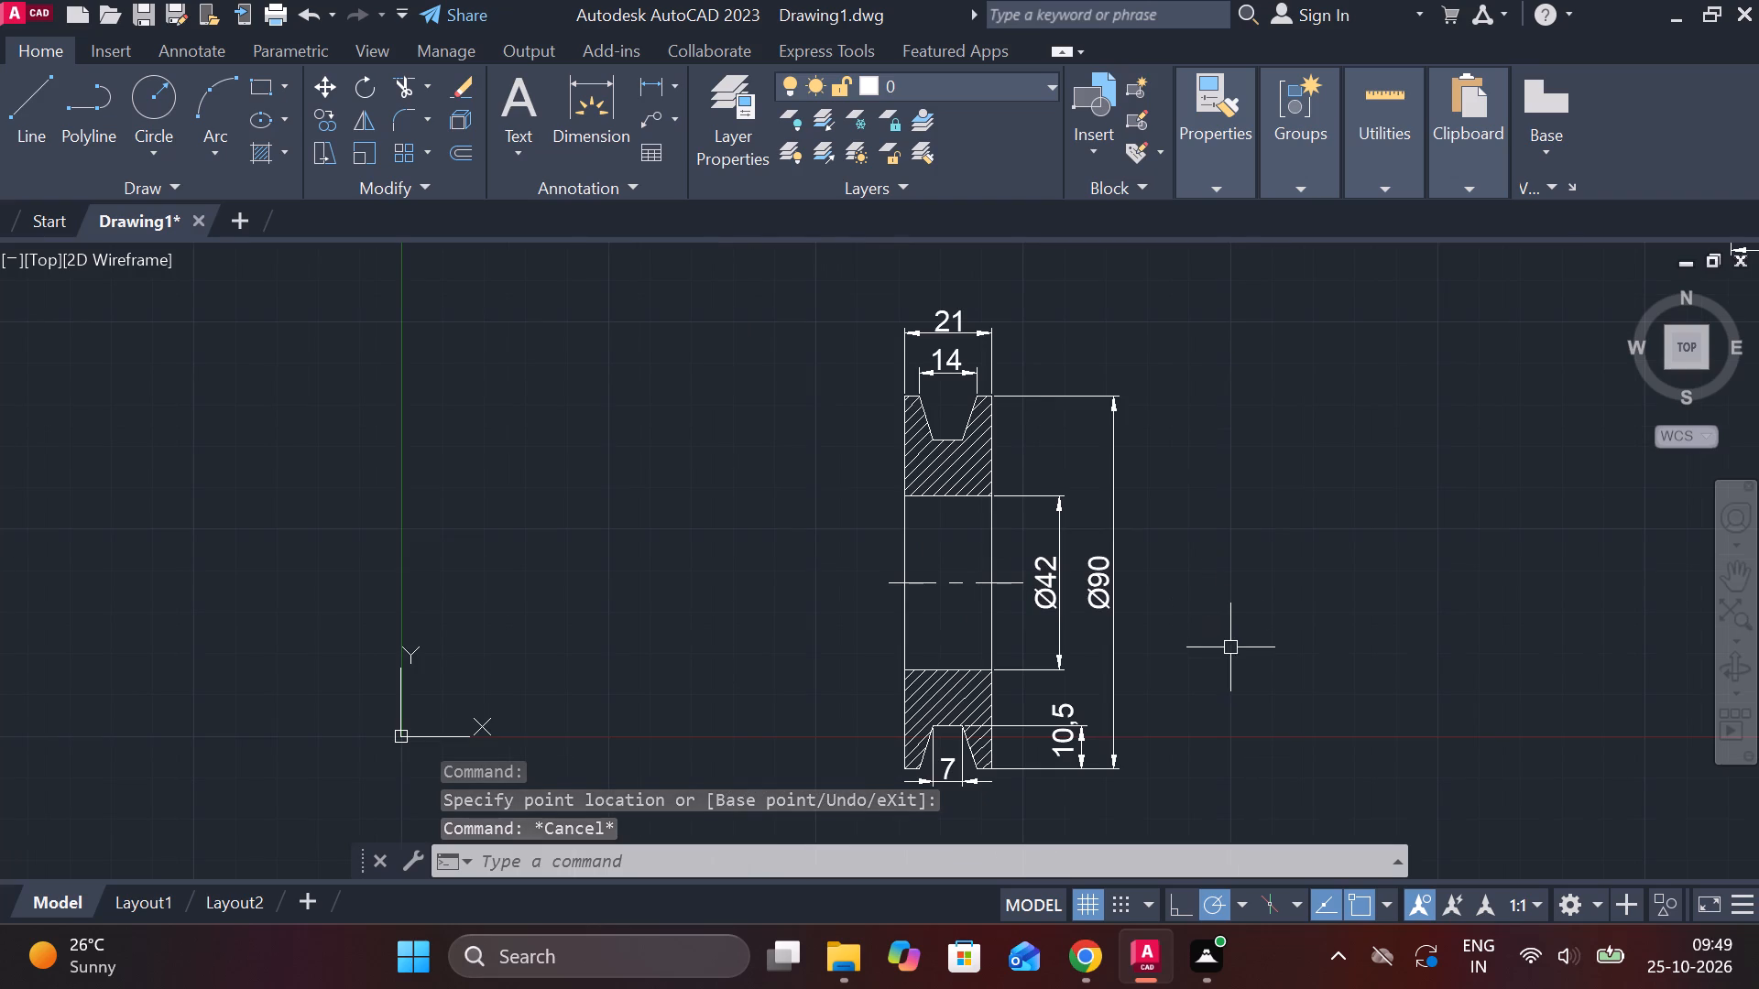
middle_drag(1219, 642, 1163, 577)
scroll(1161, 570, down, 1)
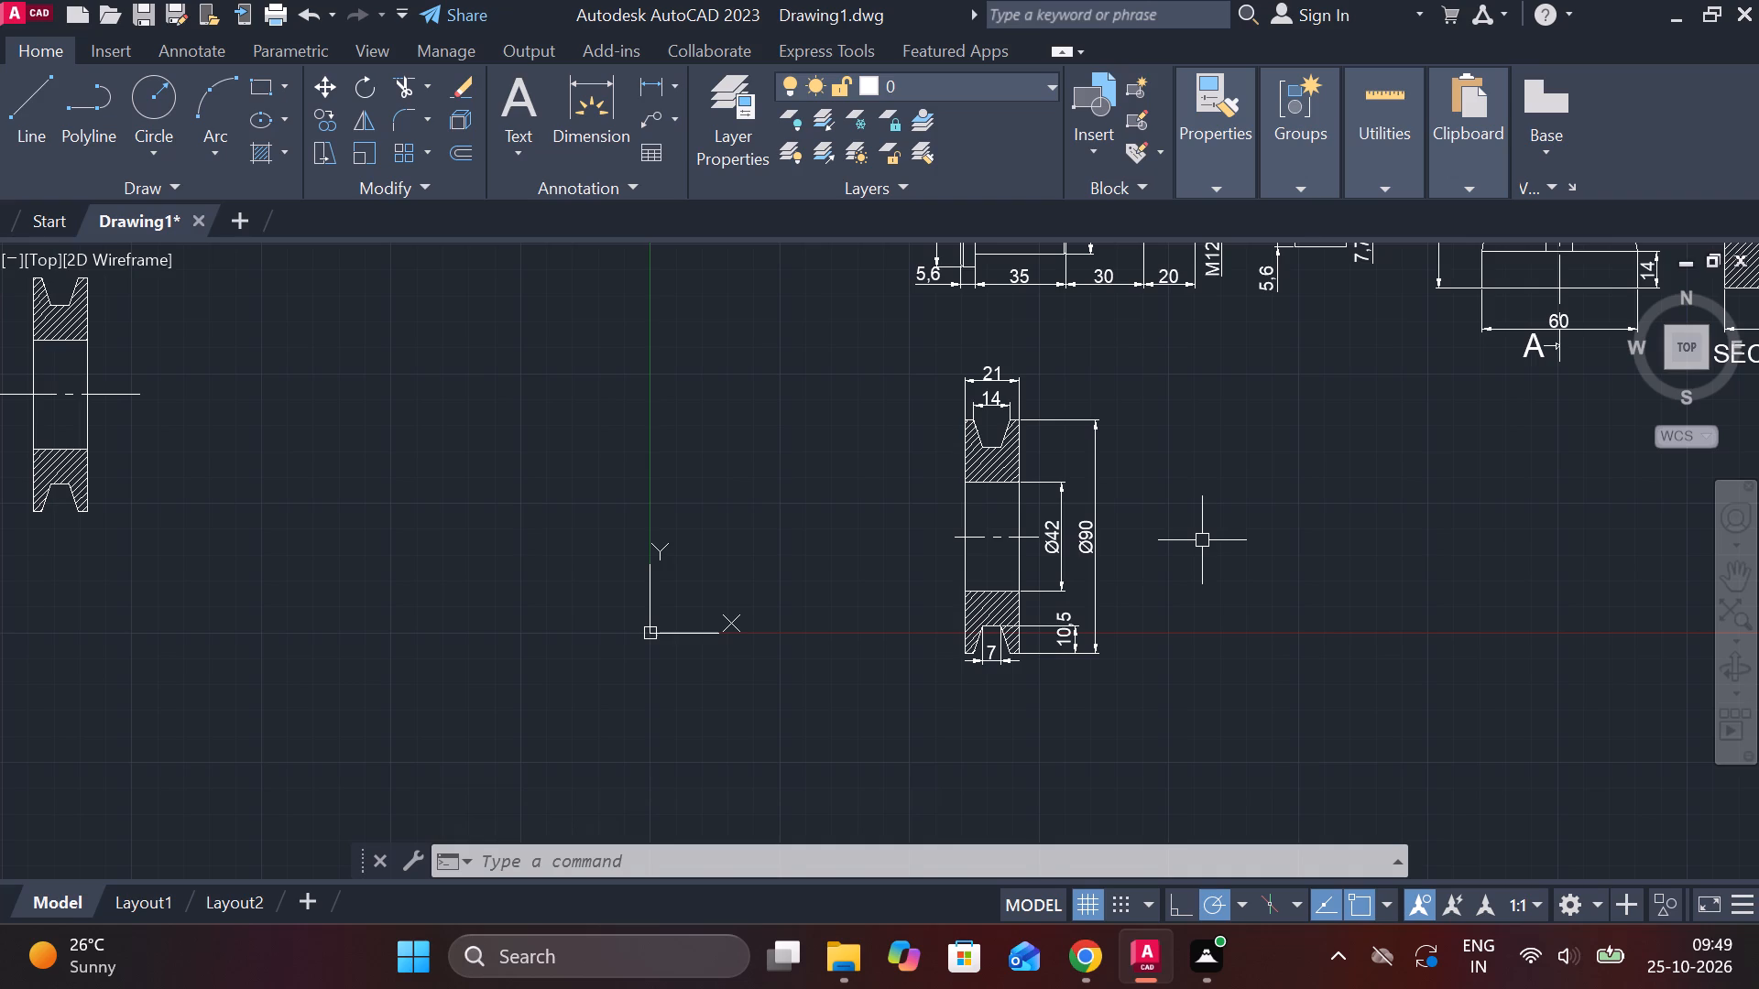
Draw an upright rectangular outline 5 wide and 42 high from lines, beside the dimensioned pulley's Ø90 dimension.
middle_drag(1189, 543, 1168, 543)
middle_drag(1184, 542, 1097, 534)
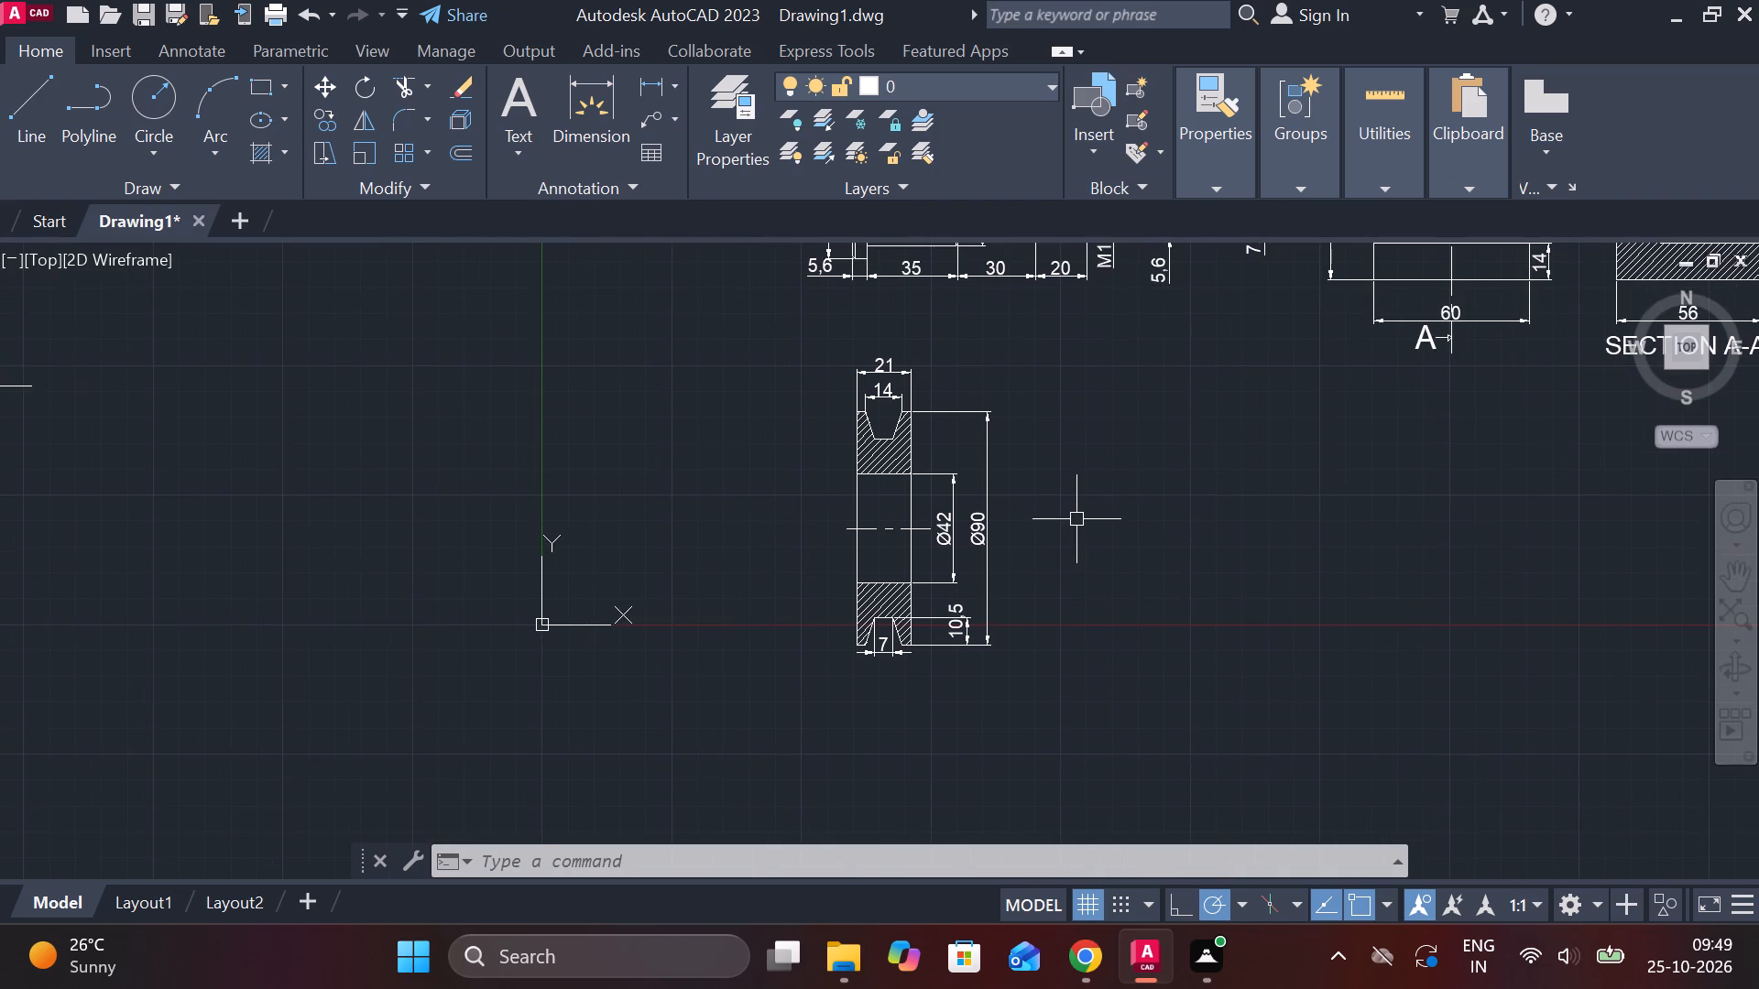
key(l)
key(Return)
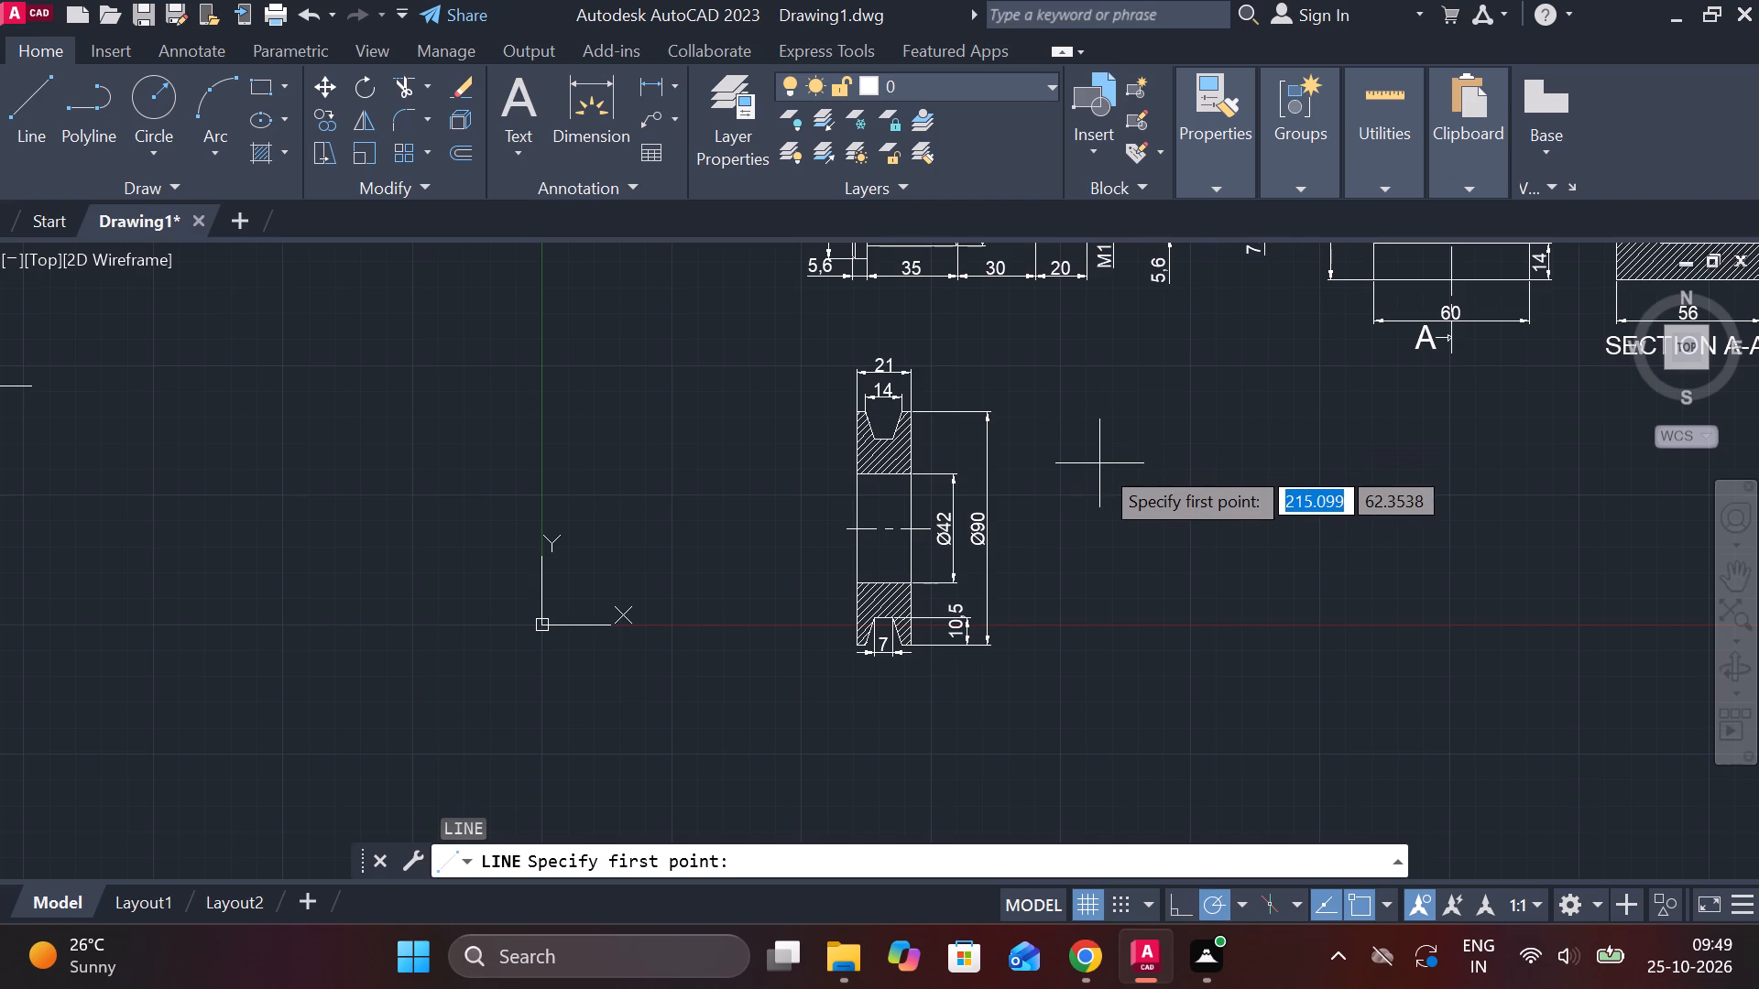
click(1097, 452)
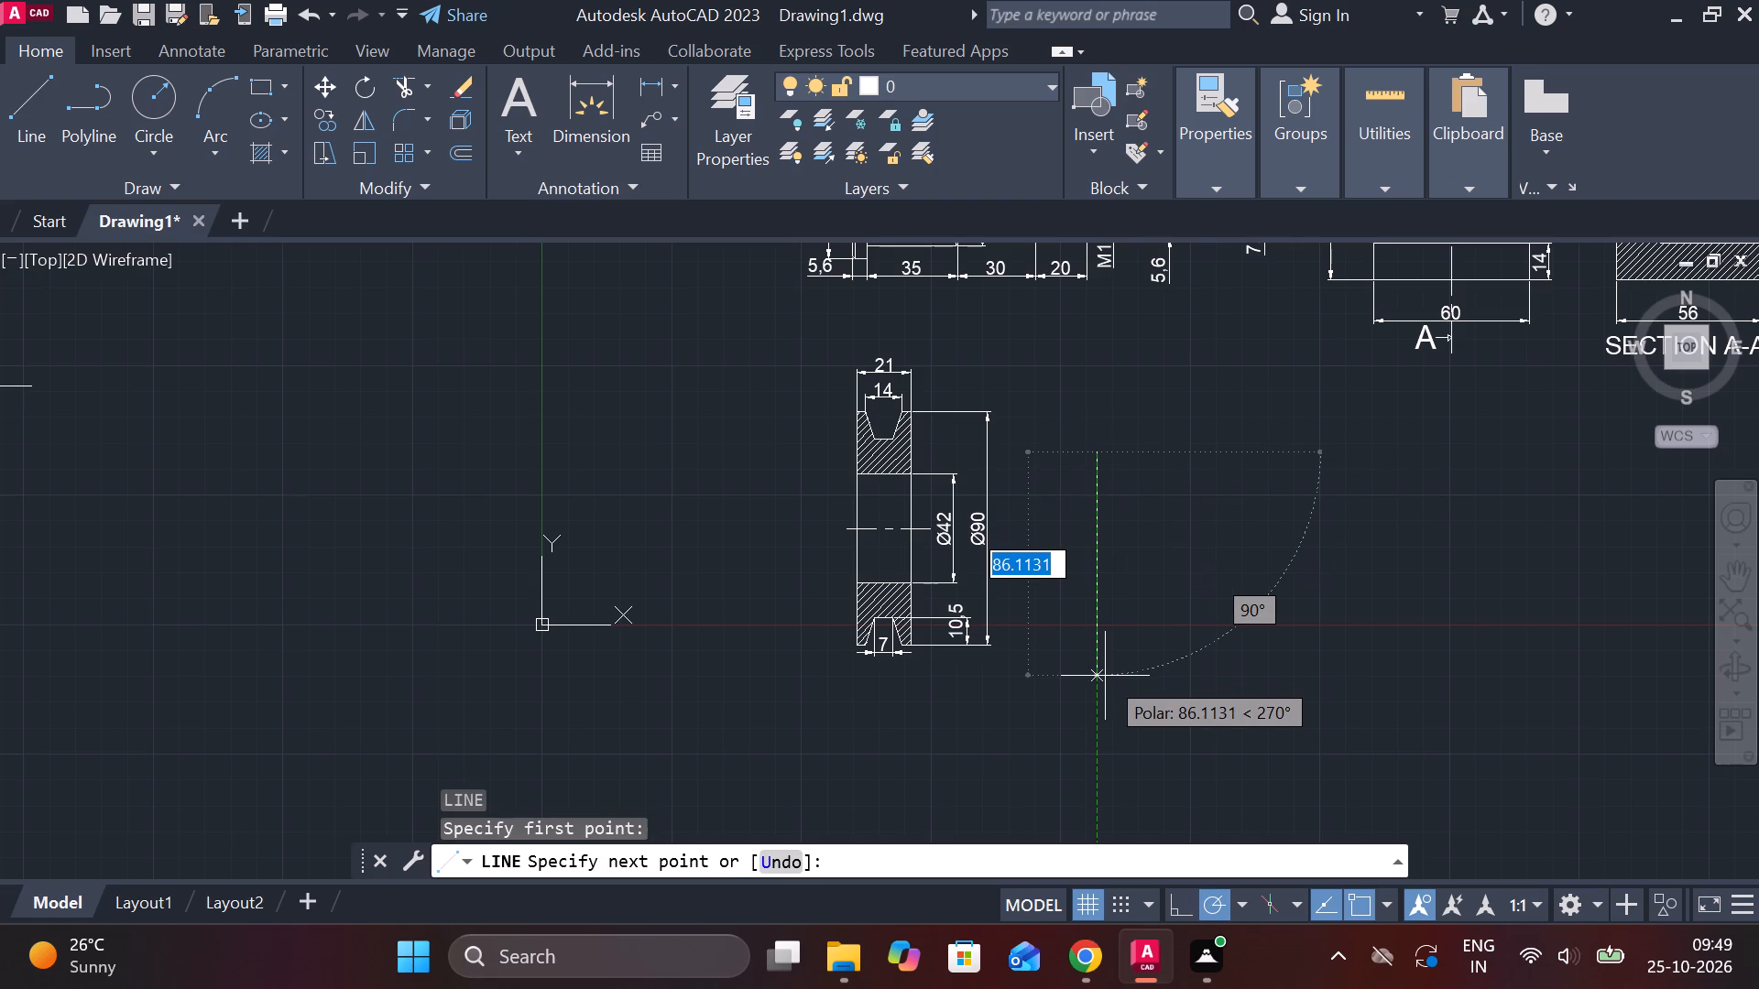
text(42)
key(space)
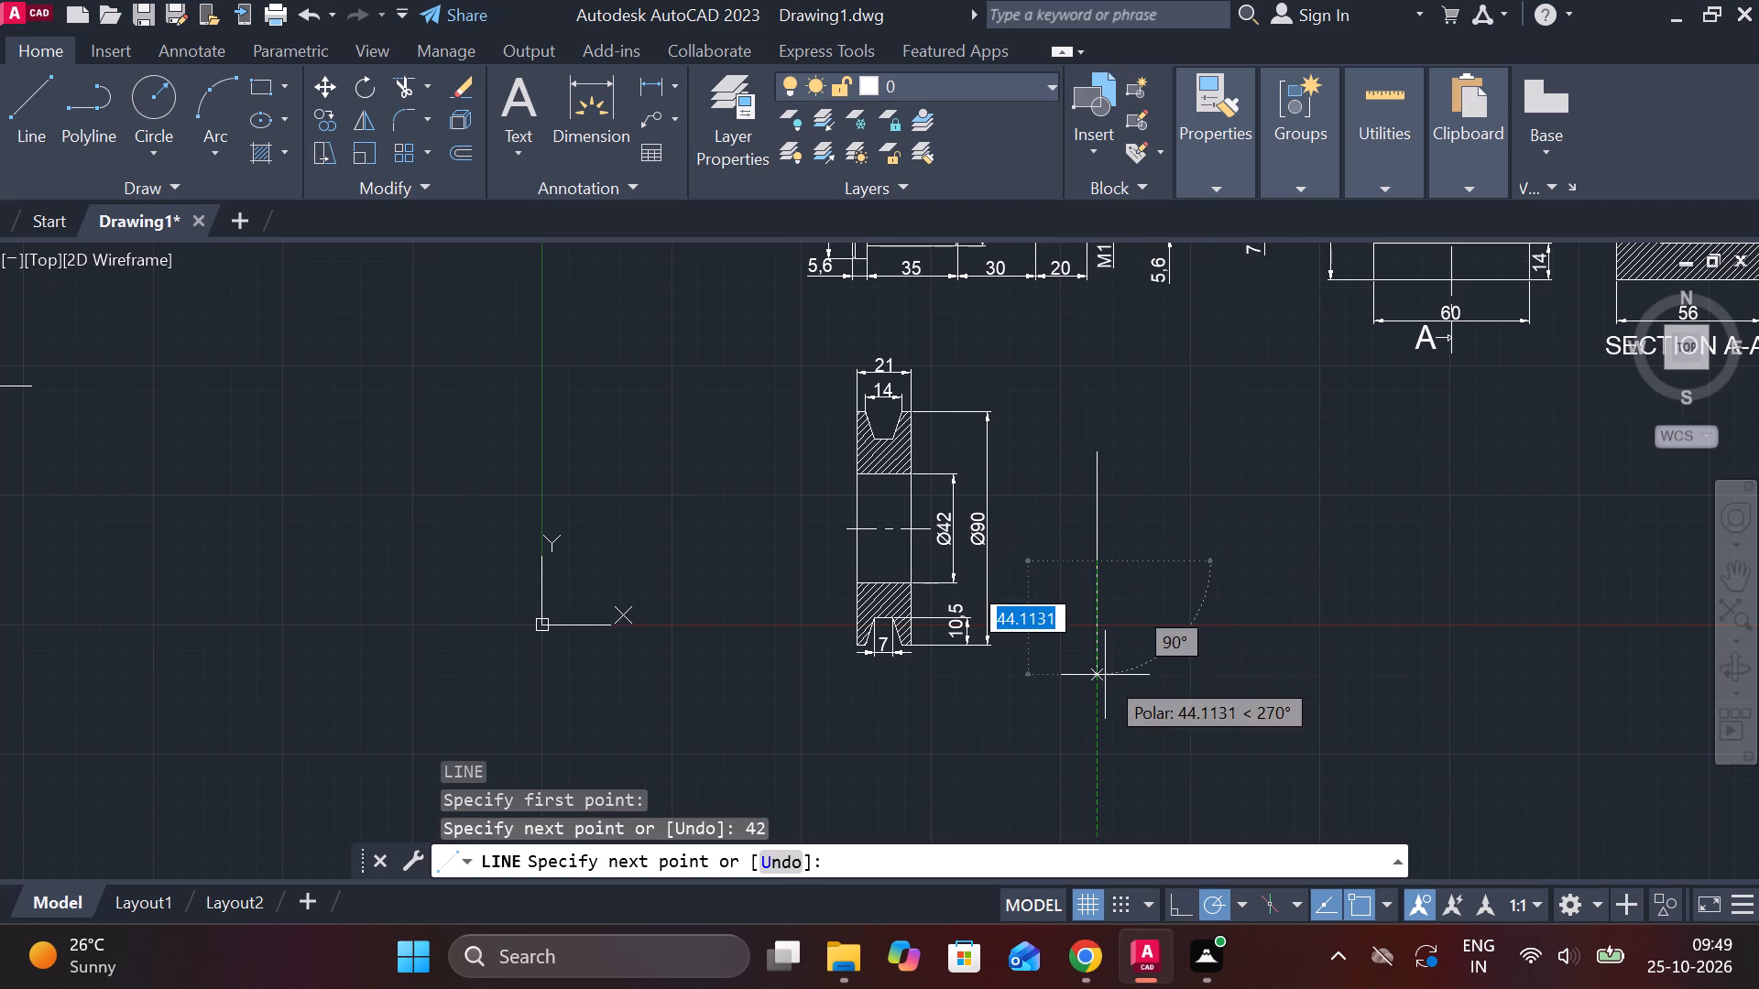
text(5)
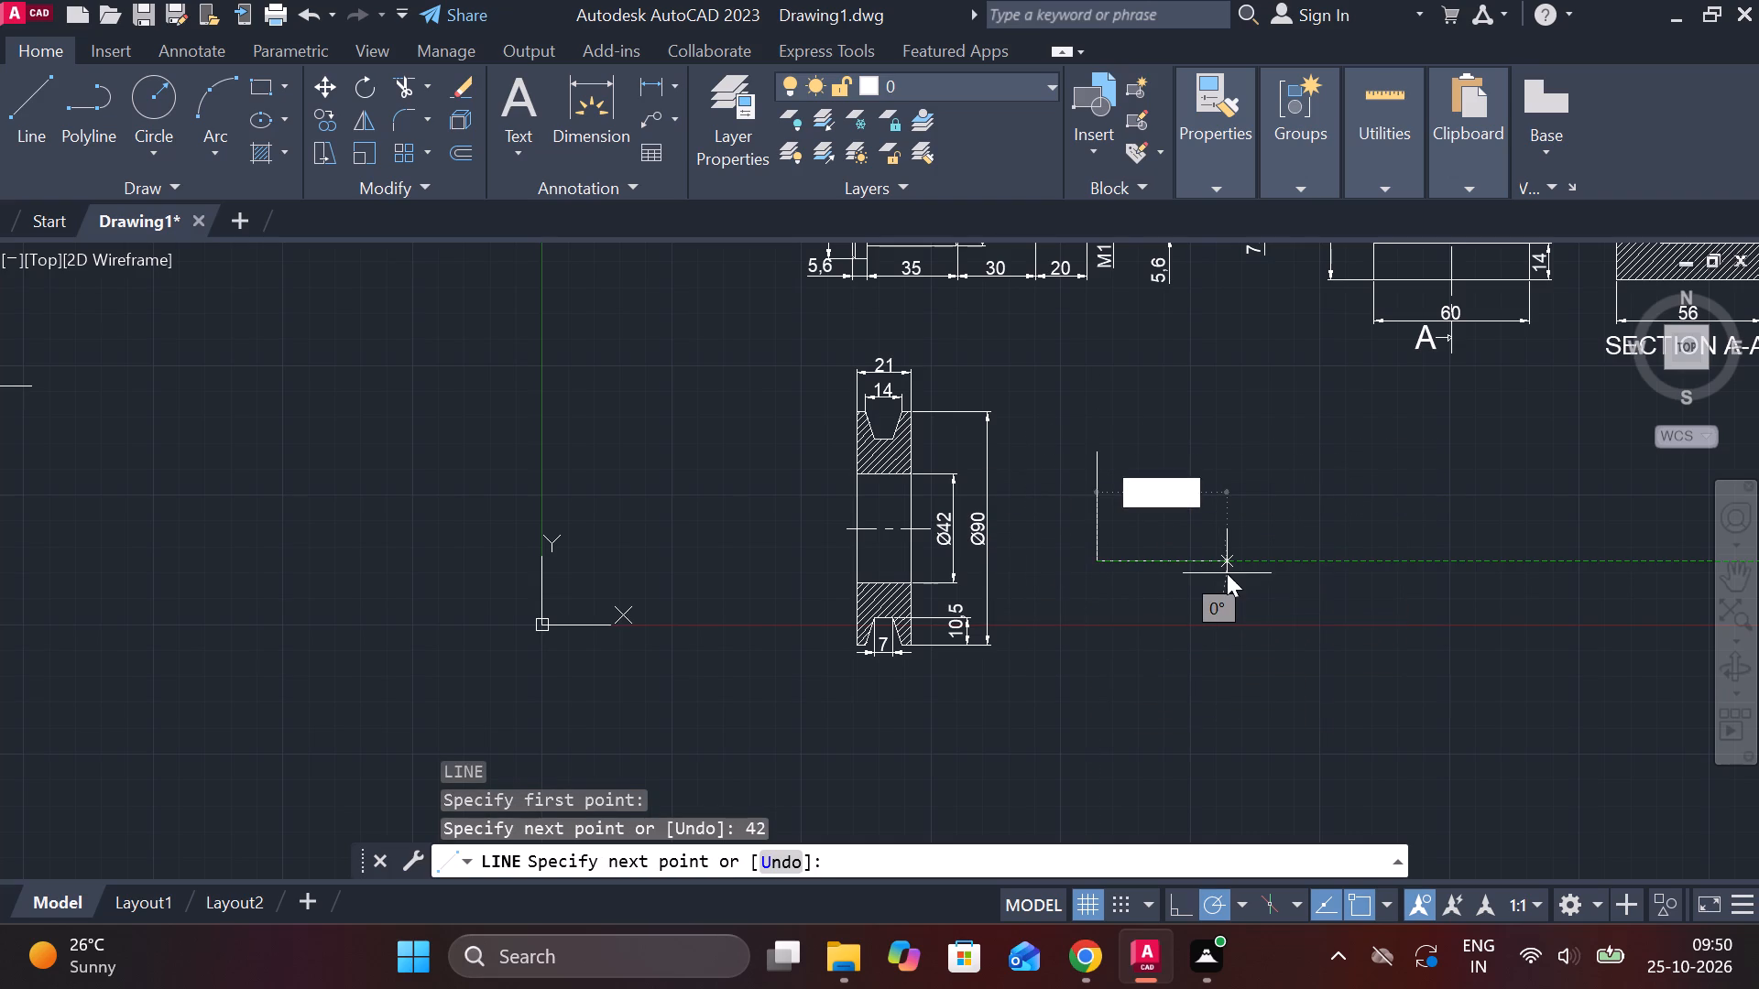
key(space)
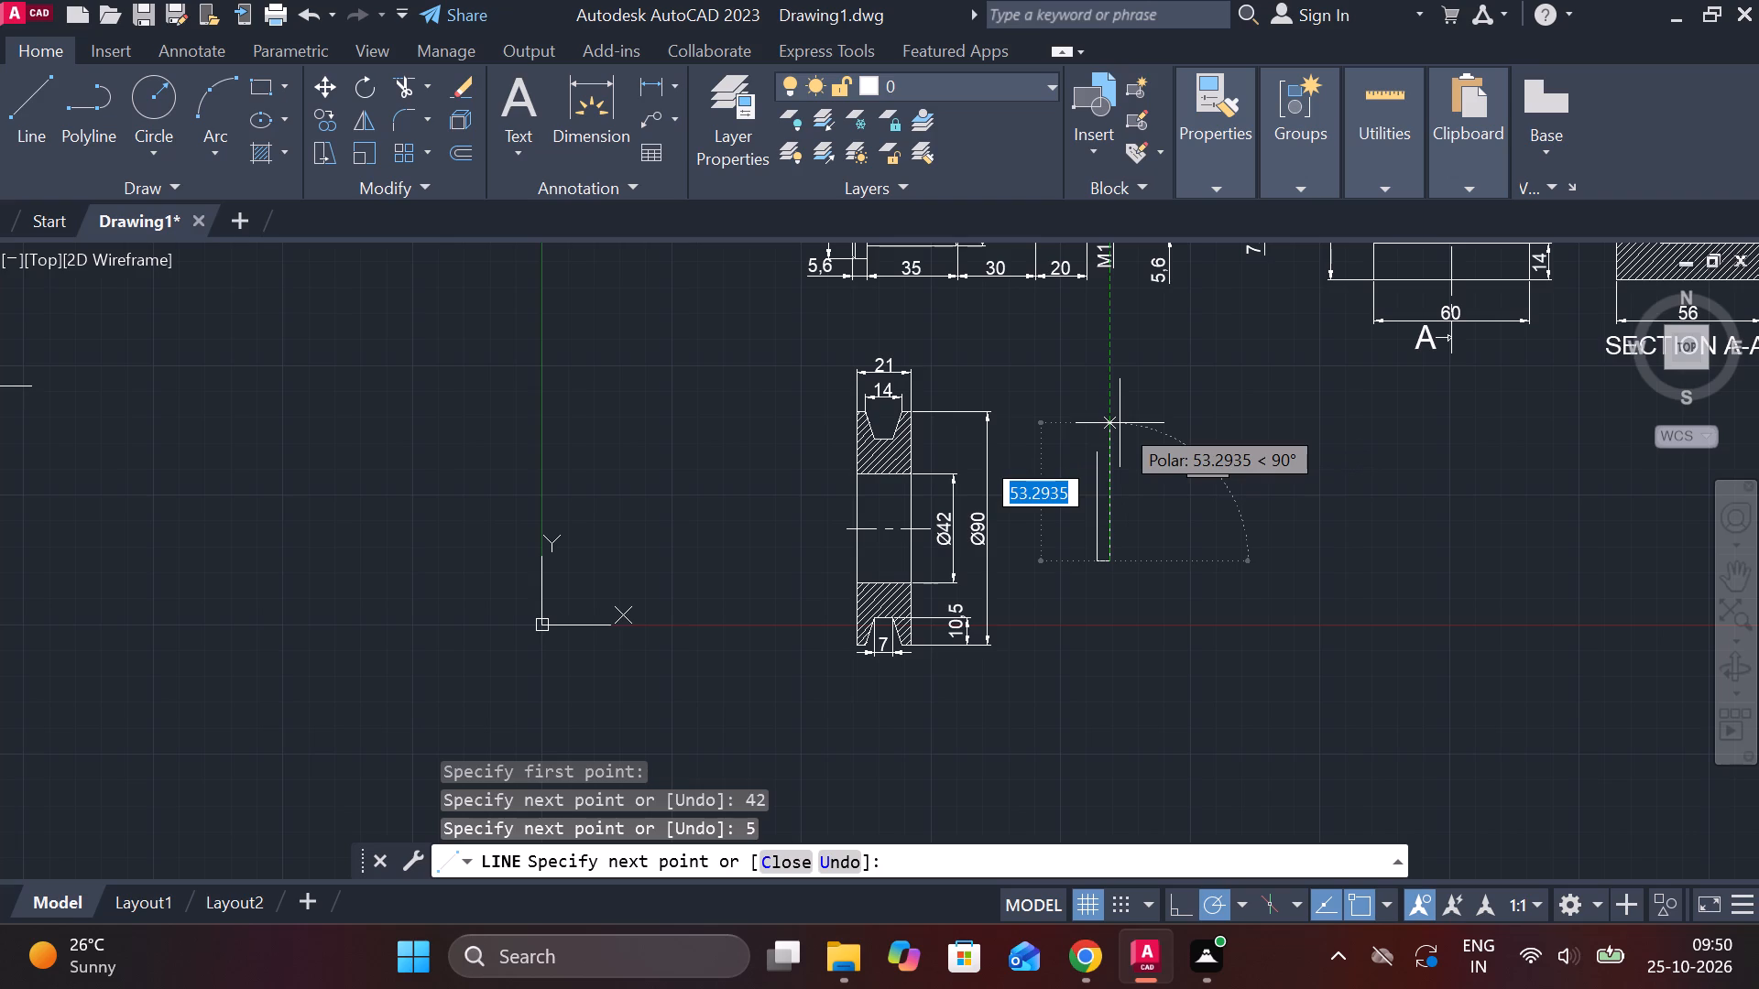
text(42)
key(space)
scroll(1120, 423, up, 2)
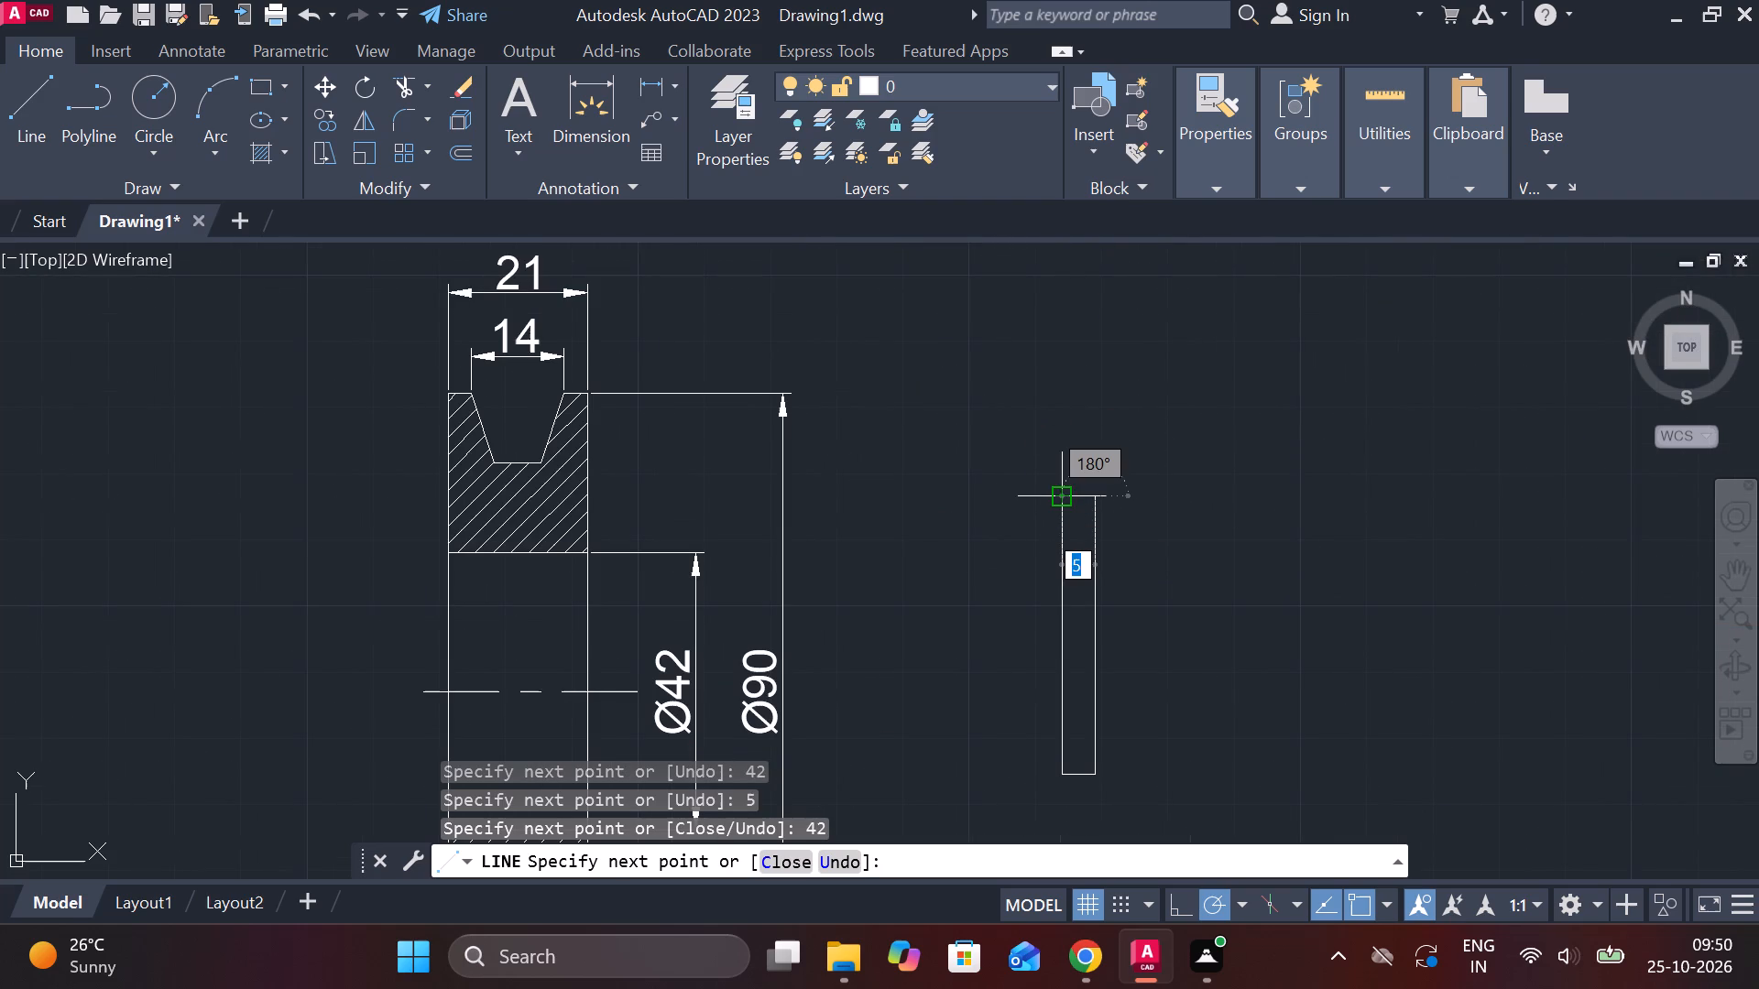
click(1053, 496)
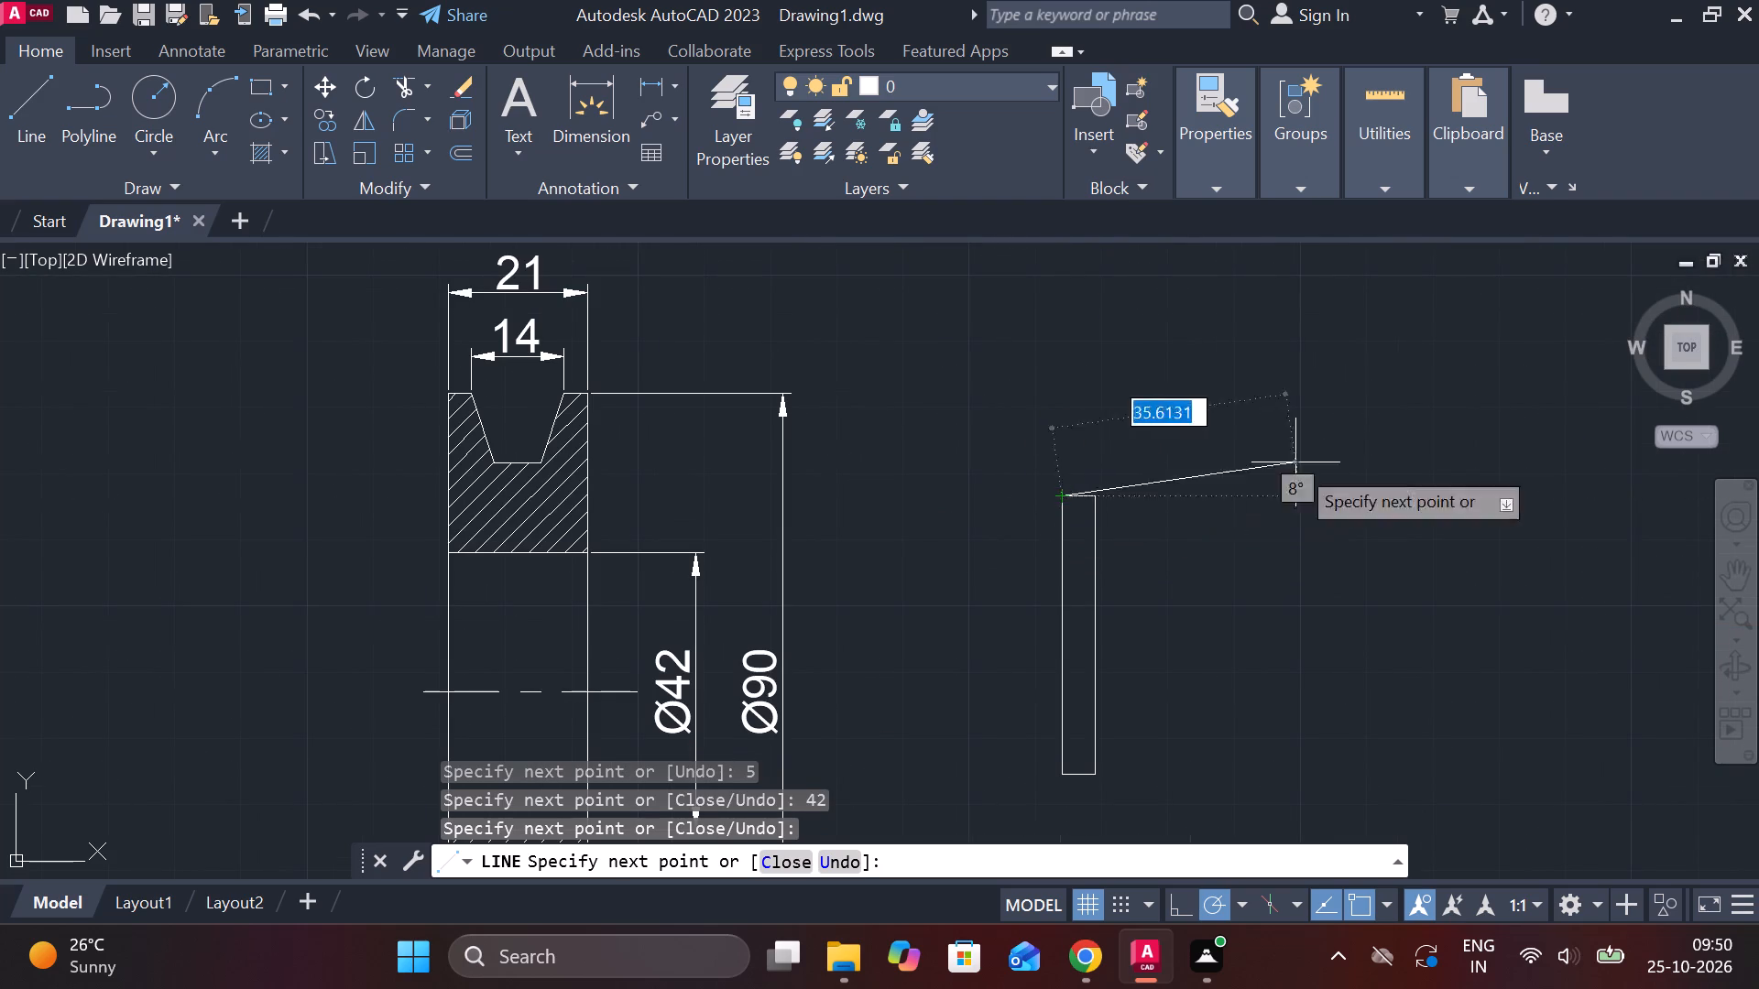
key(Escape)
Draw a horizontal line across the new rectangle, 10 above the midpoint of its long side.
middle_drag(1224, 683, 1185, 634)
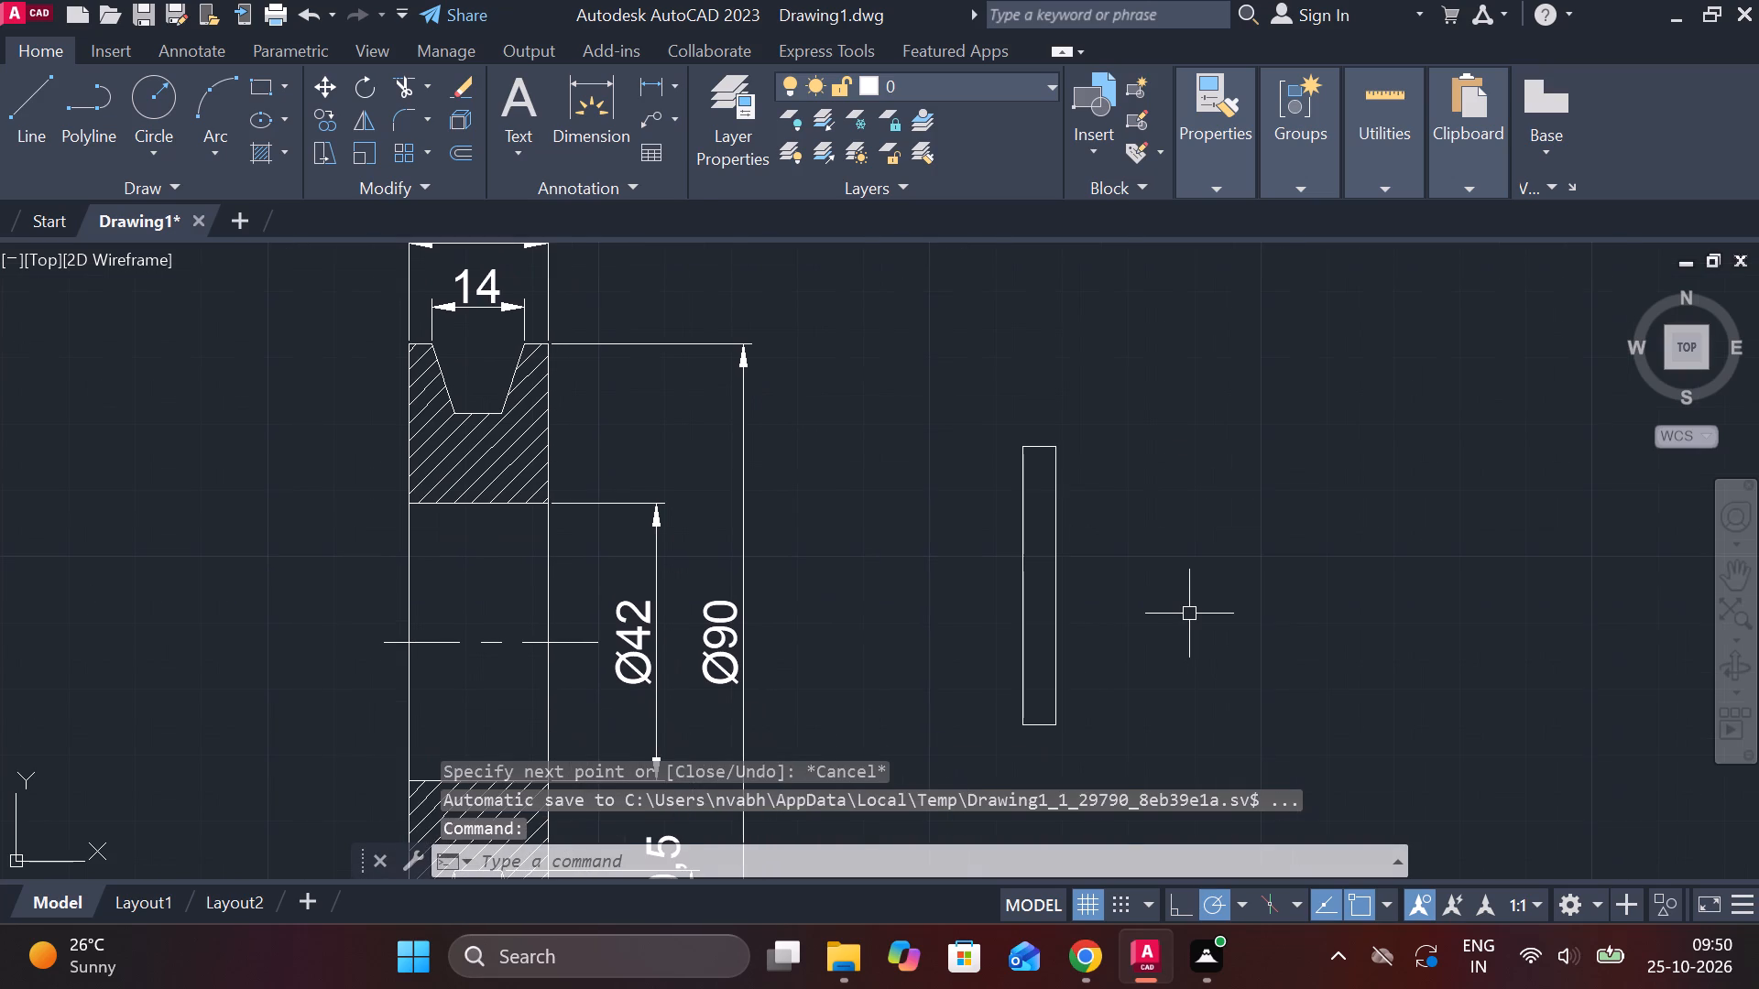
key(l)
key(Return)
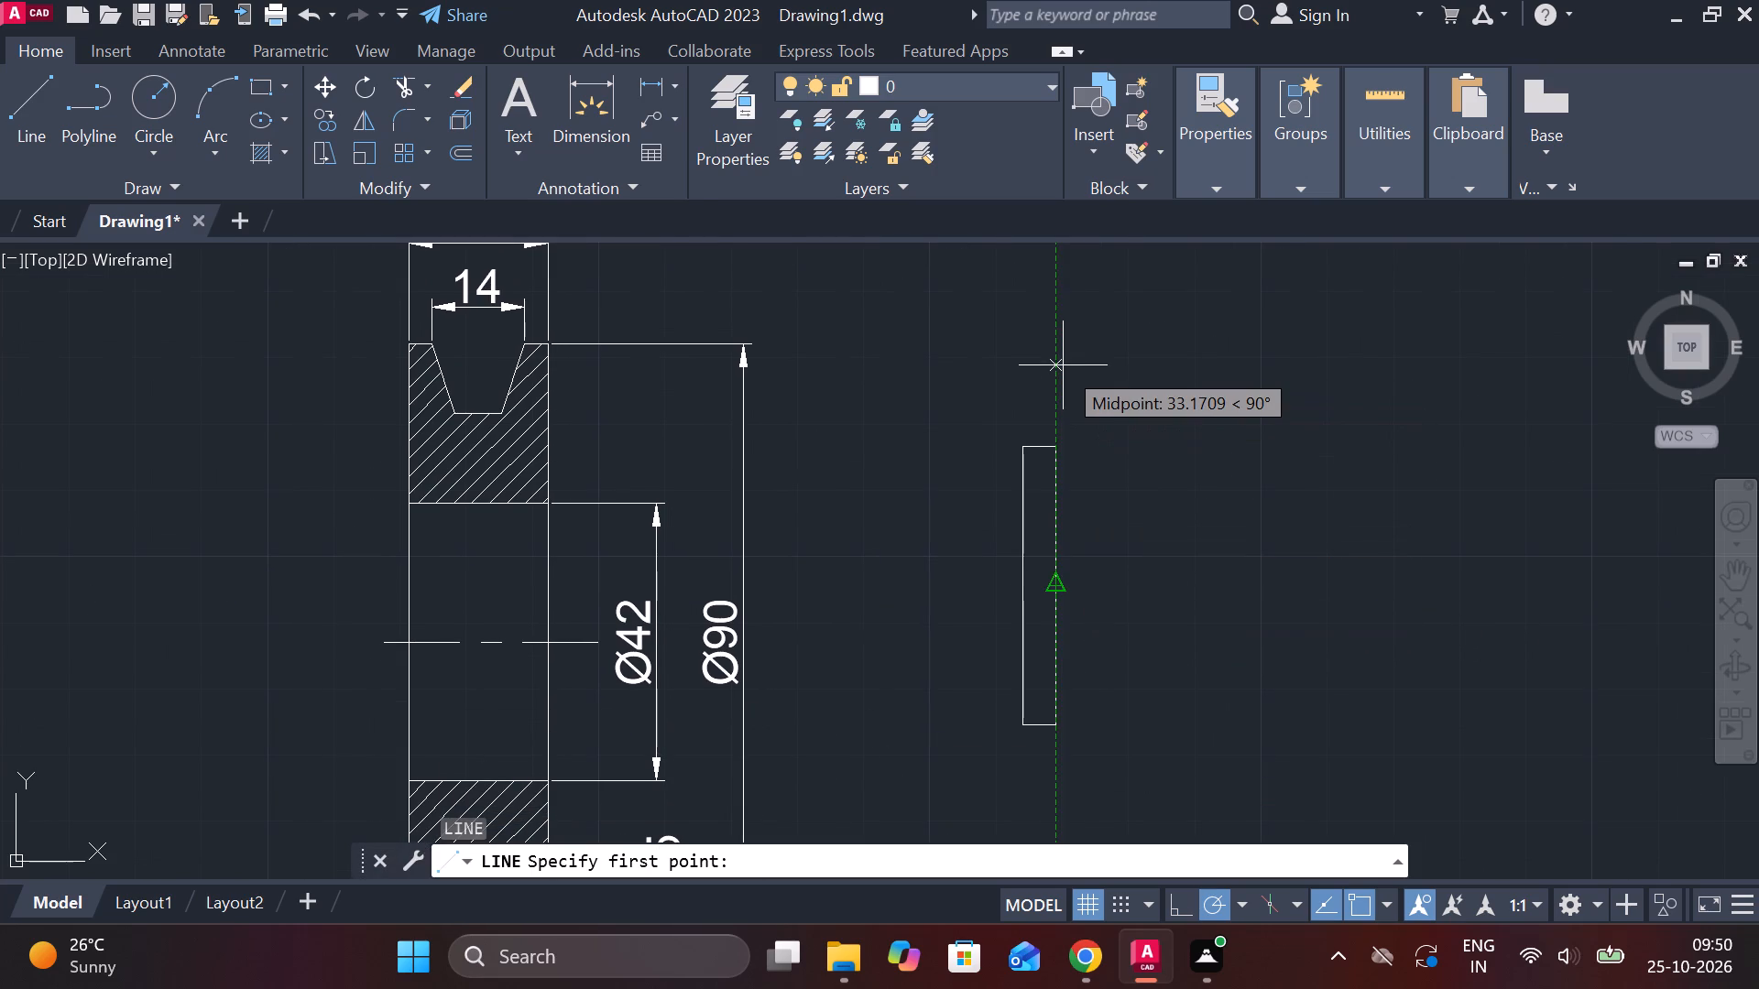
key(1)
key(0)
key(Return)
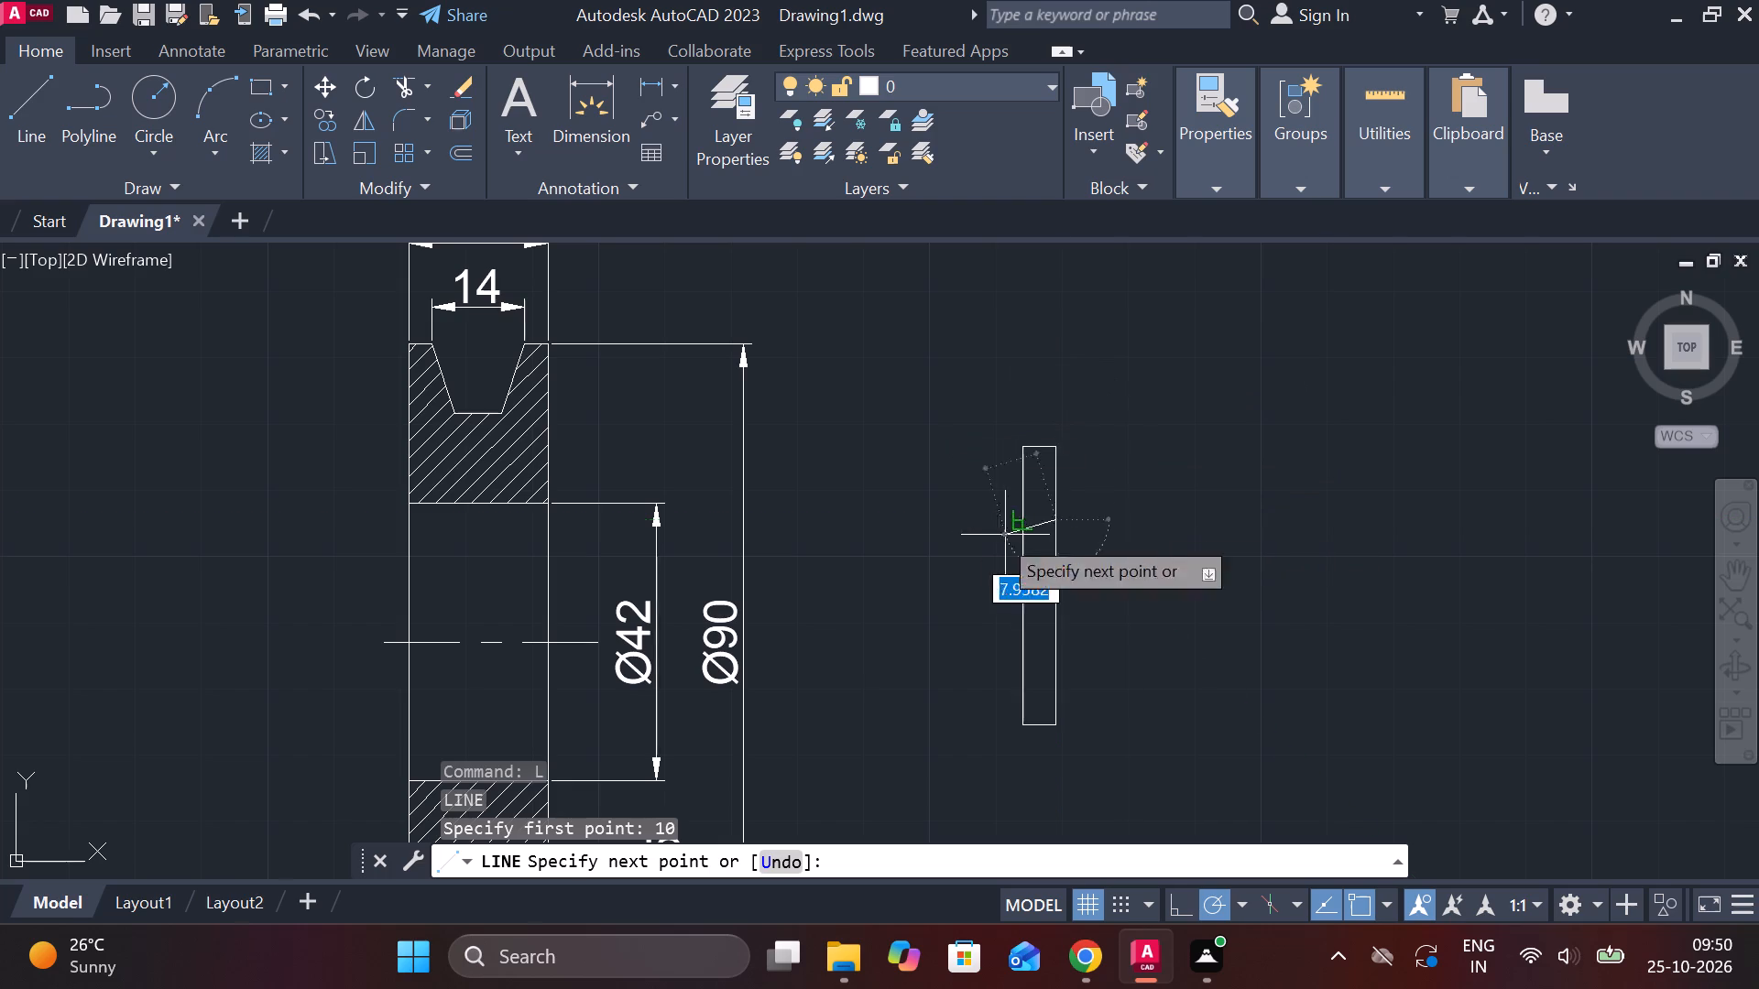
scroll(996, 534, up, 2)
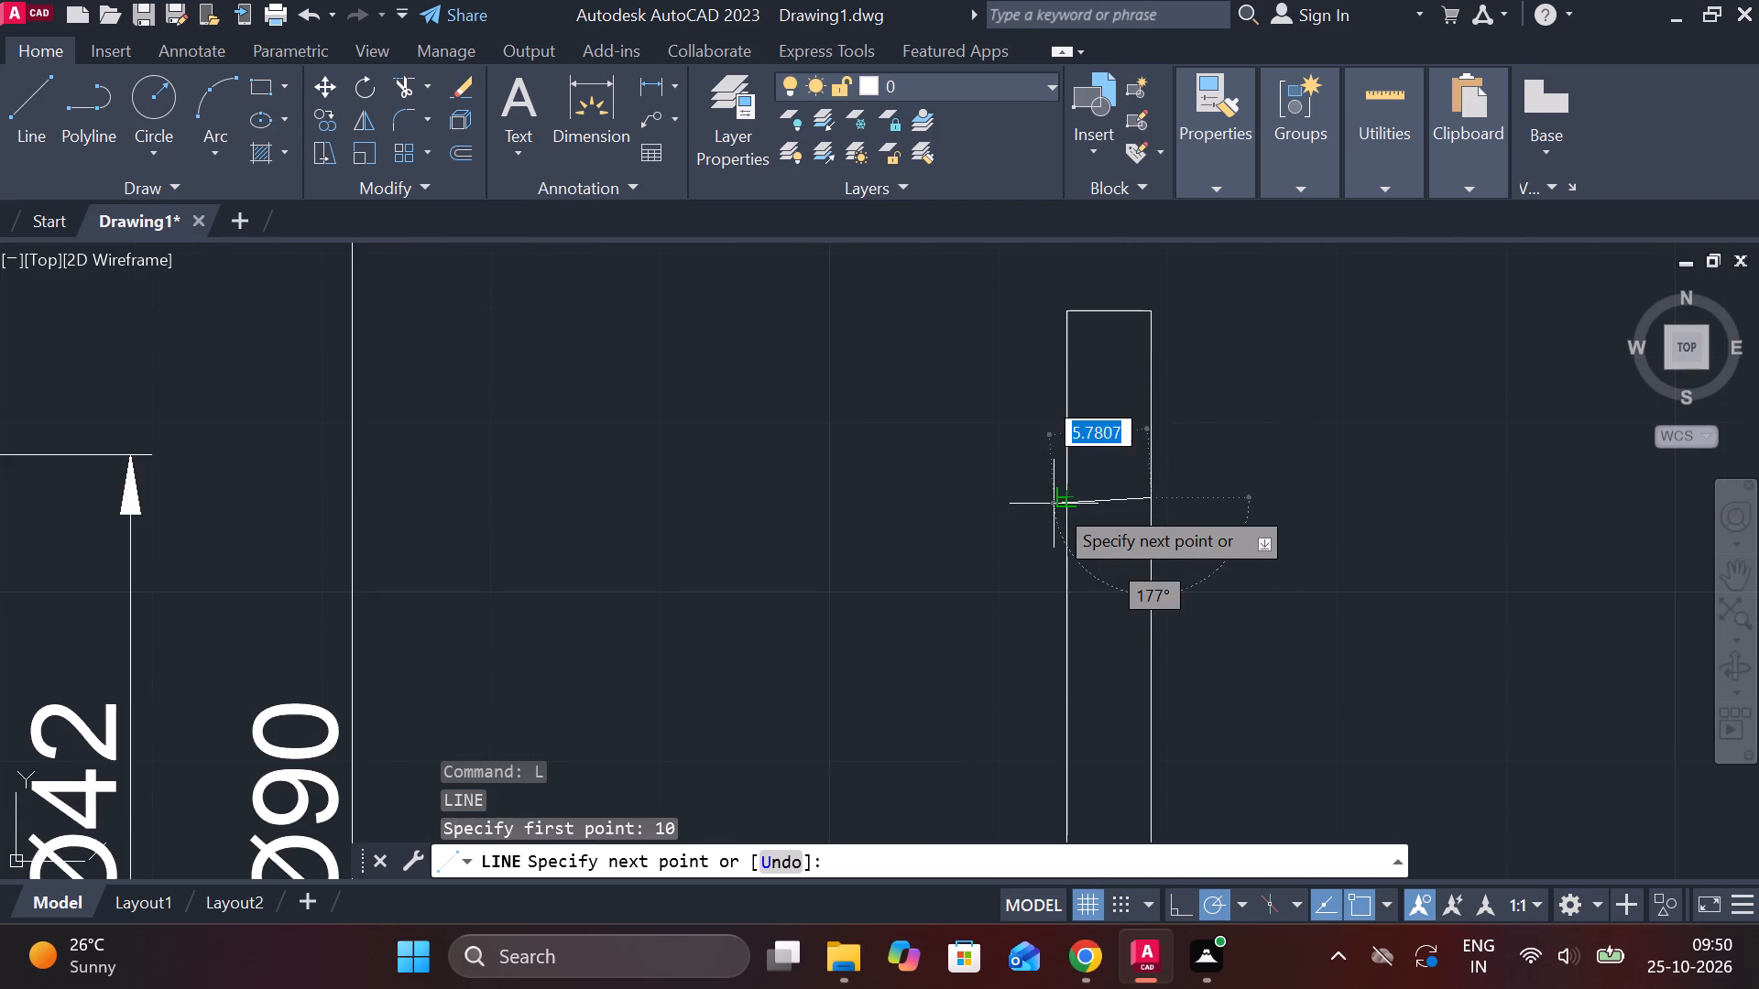
click(1072, 497)
key(Escape)
scroll(1239, 516, down, 1)
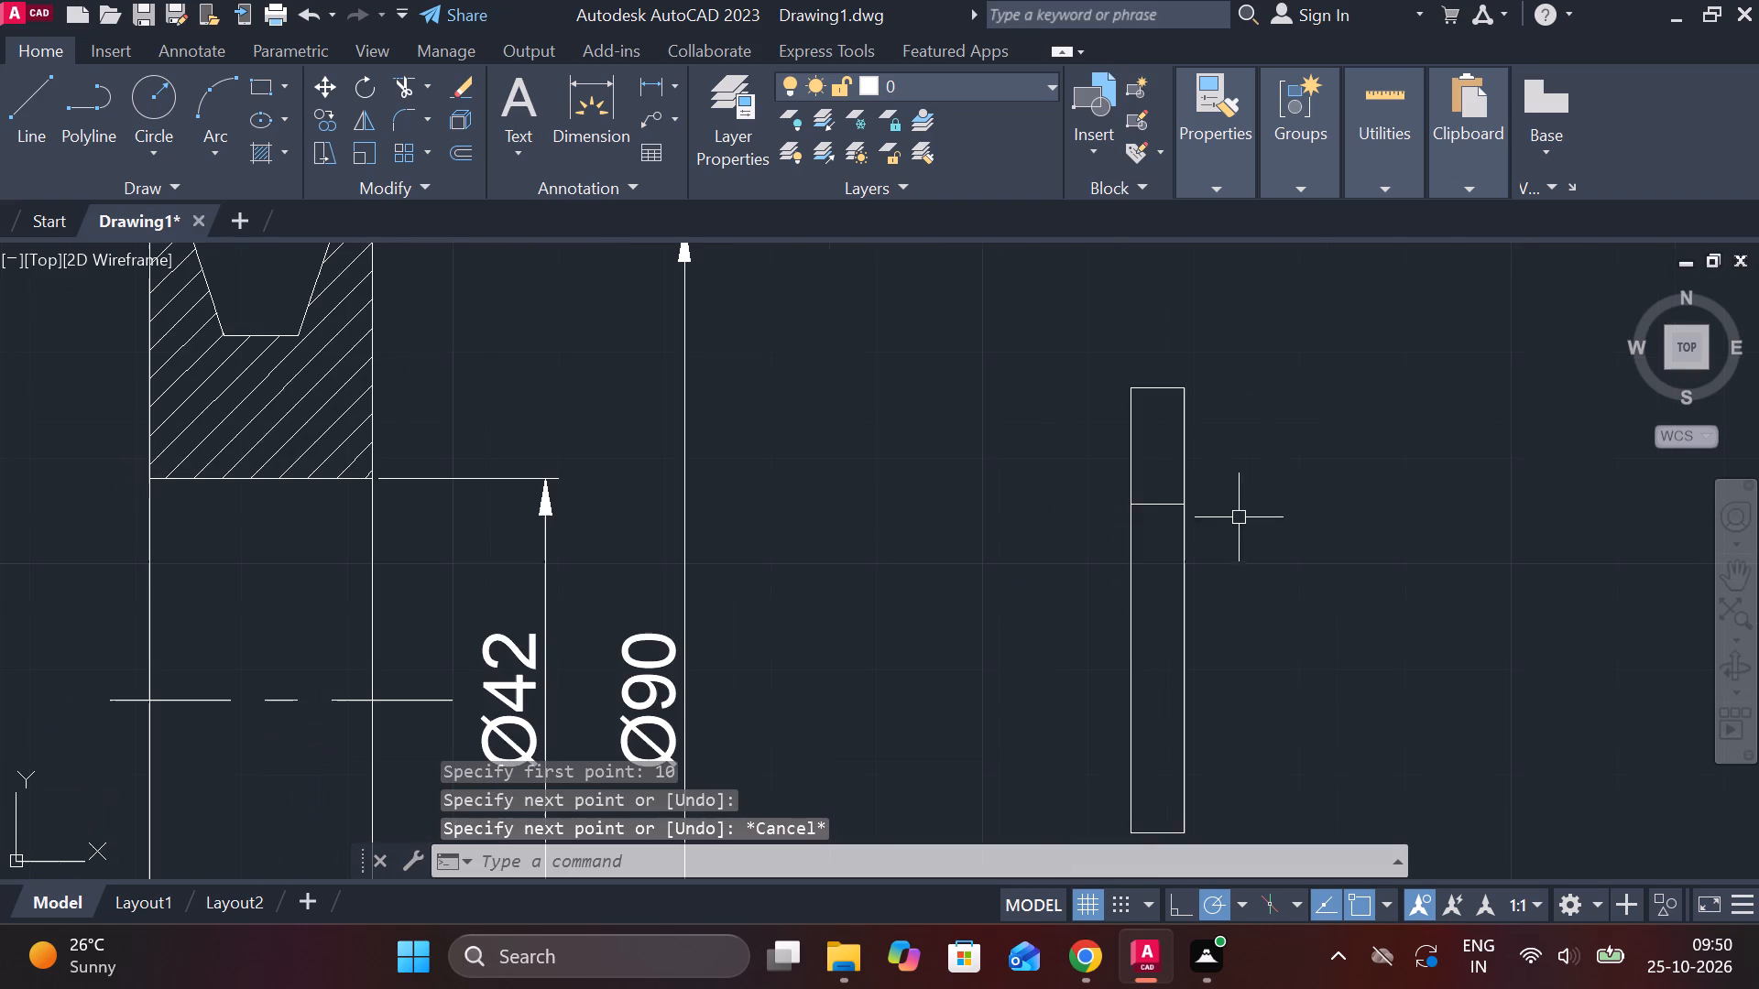
Mirror the short cross line about the rectangle's horizontal mid-line, keeping the original.
click(1166, 500)
text(MI)
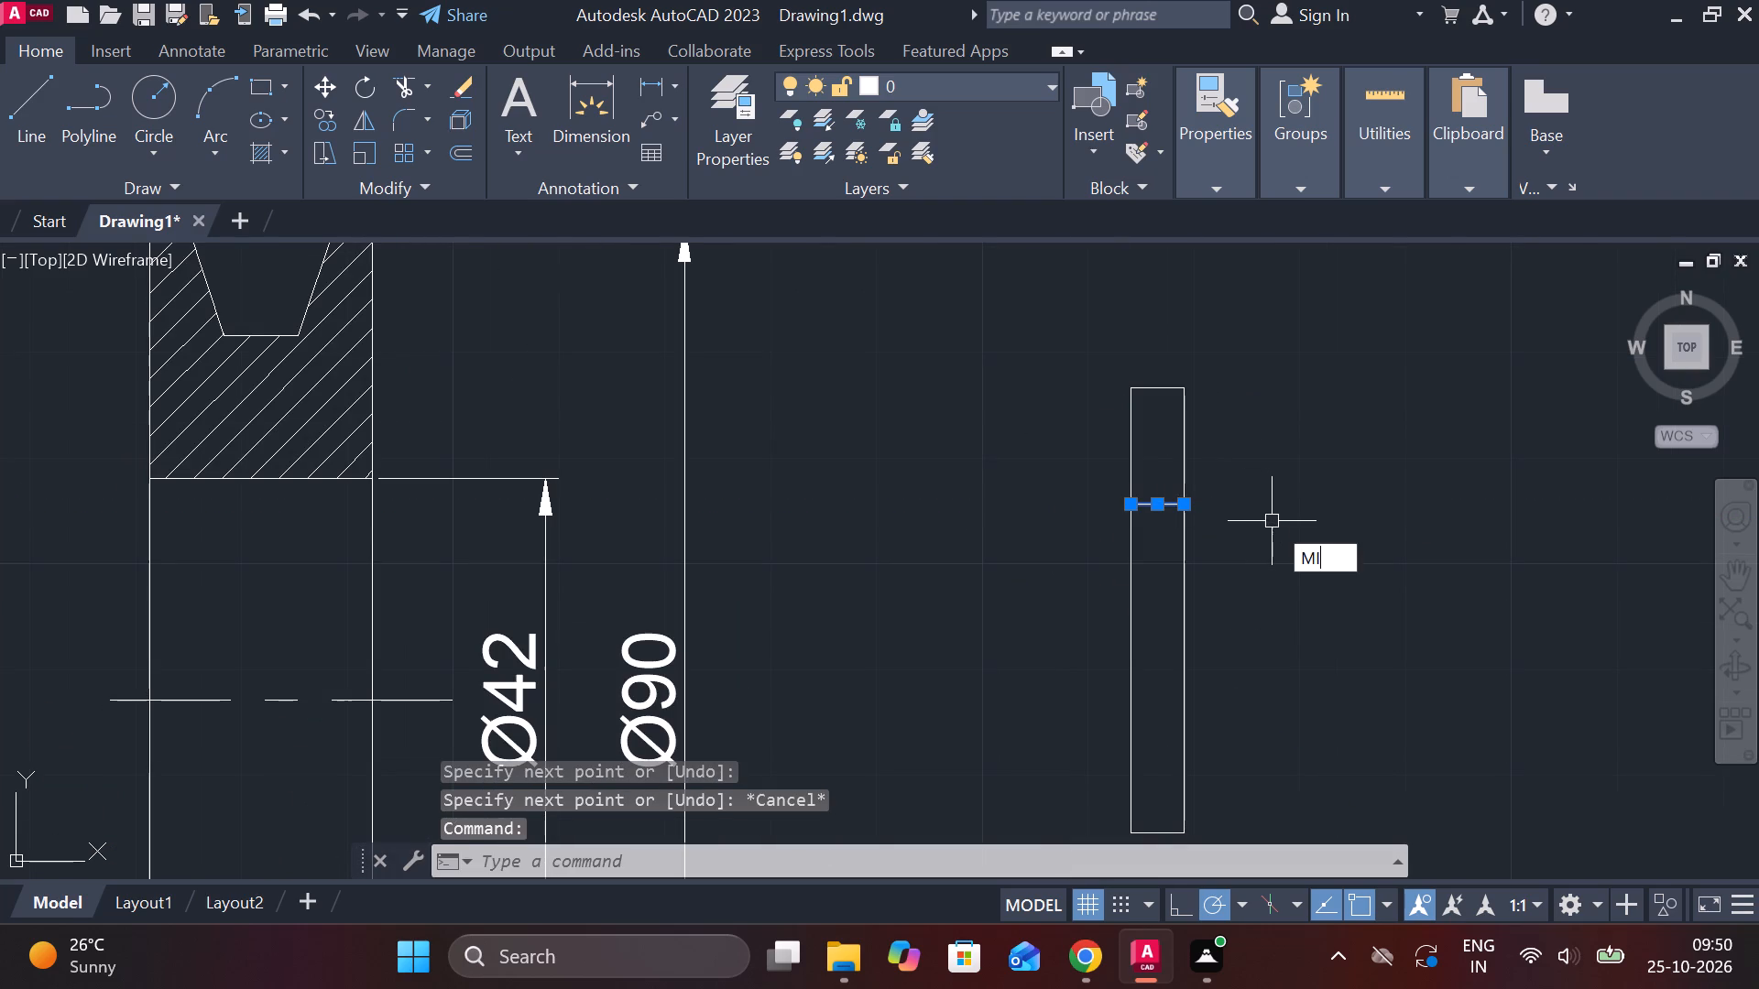
key(Return)
click(1179, 611)
click(1126, 611)
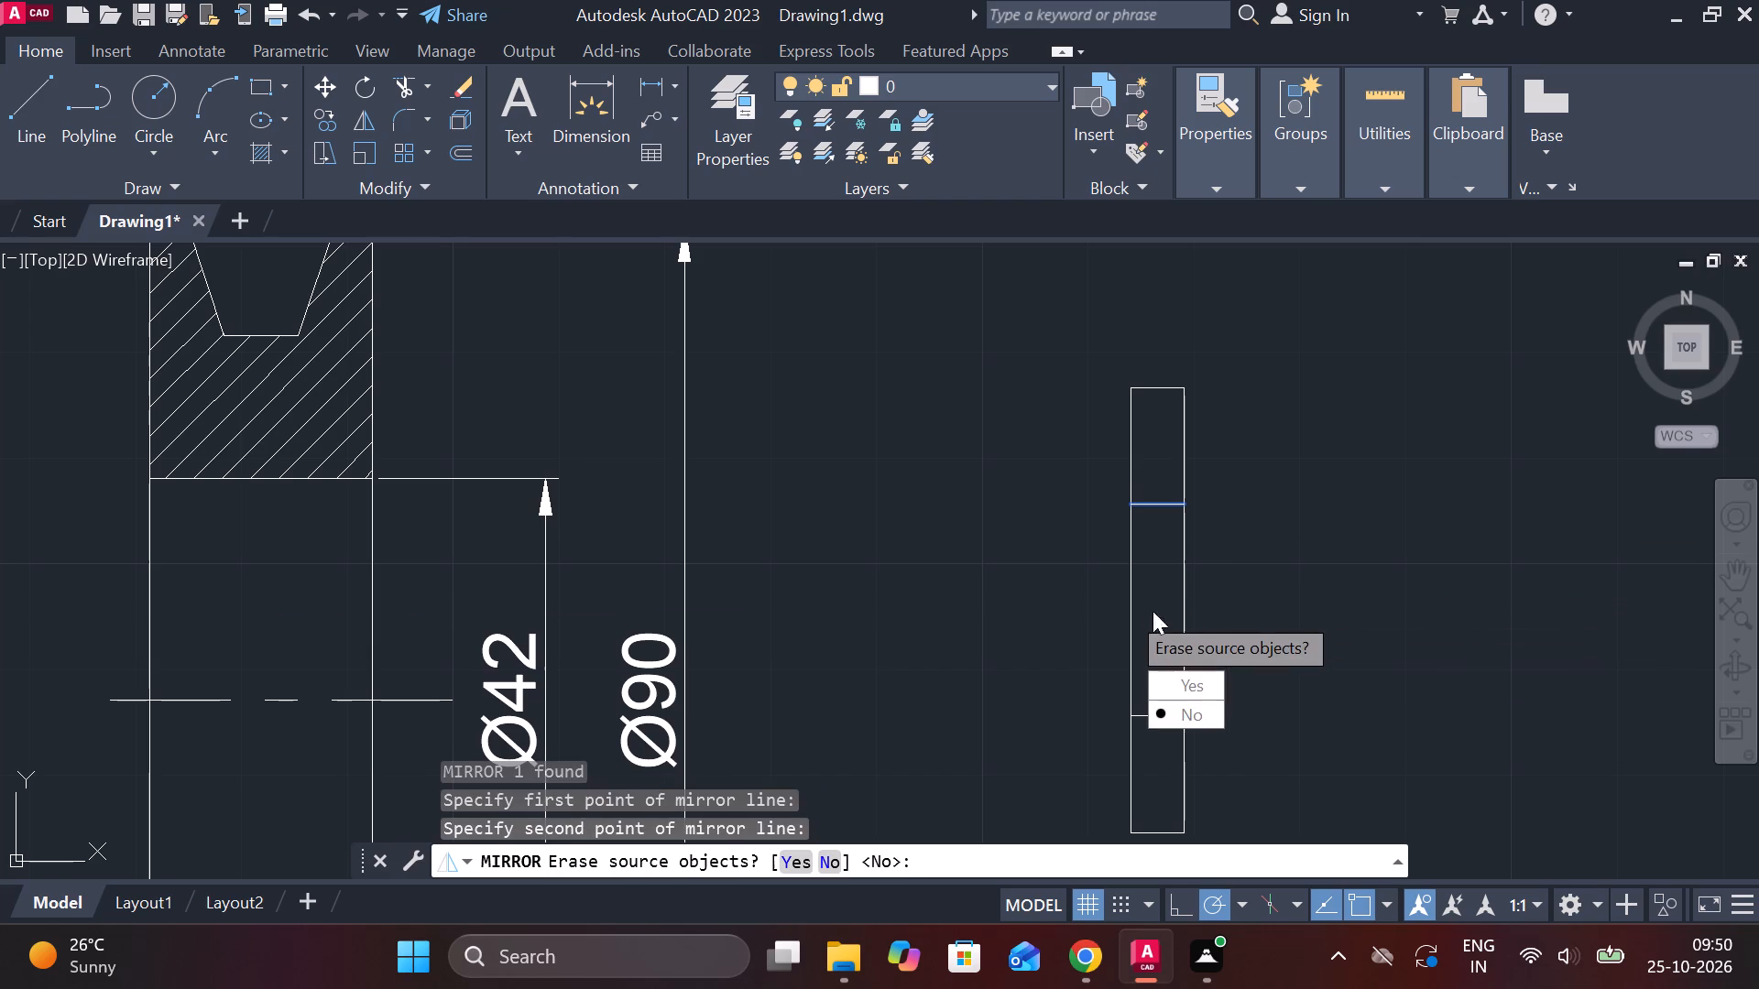
click(1206, 708)
Hatch the upper and lower end areas of the narrow rectangle at angle 0 and scale 0.6, leaving its middle area empty.
middle_drag(1262, 580, 1153, 545)
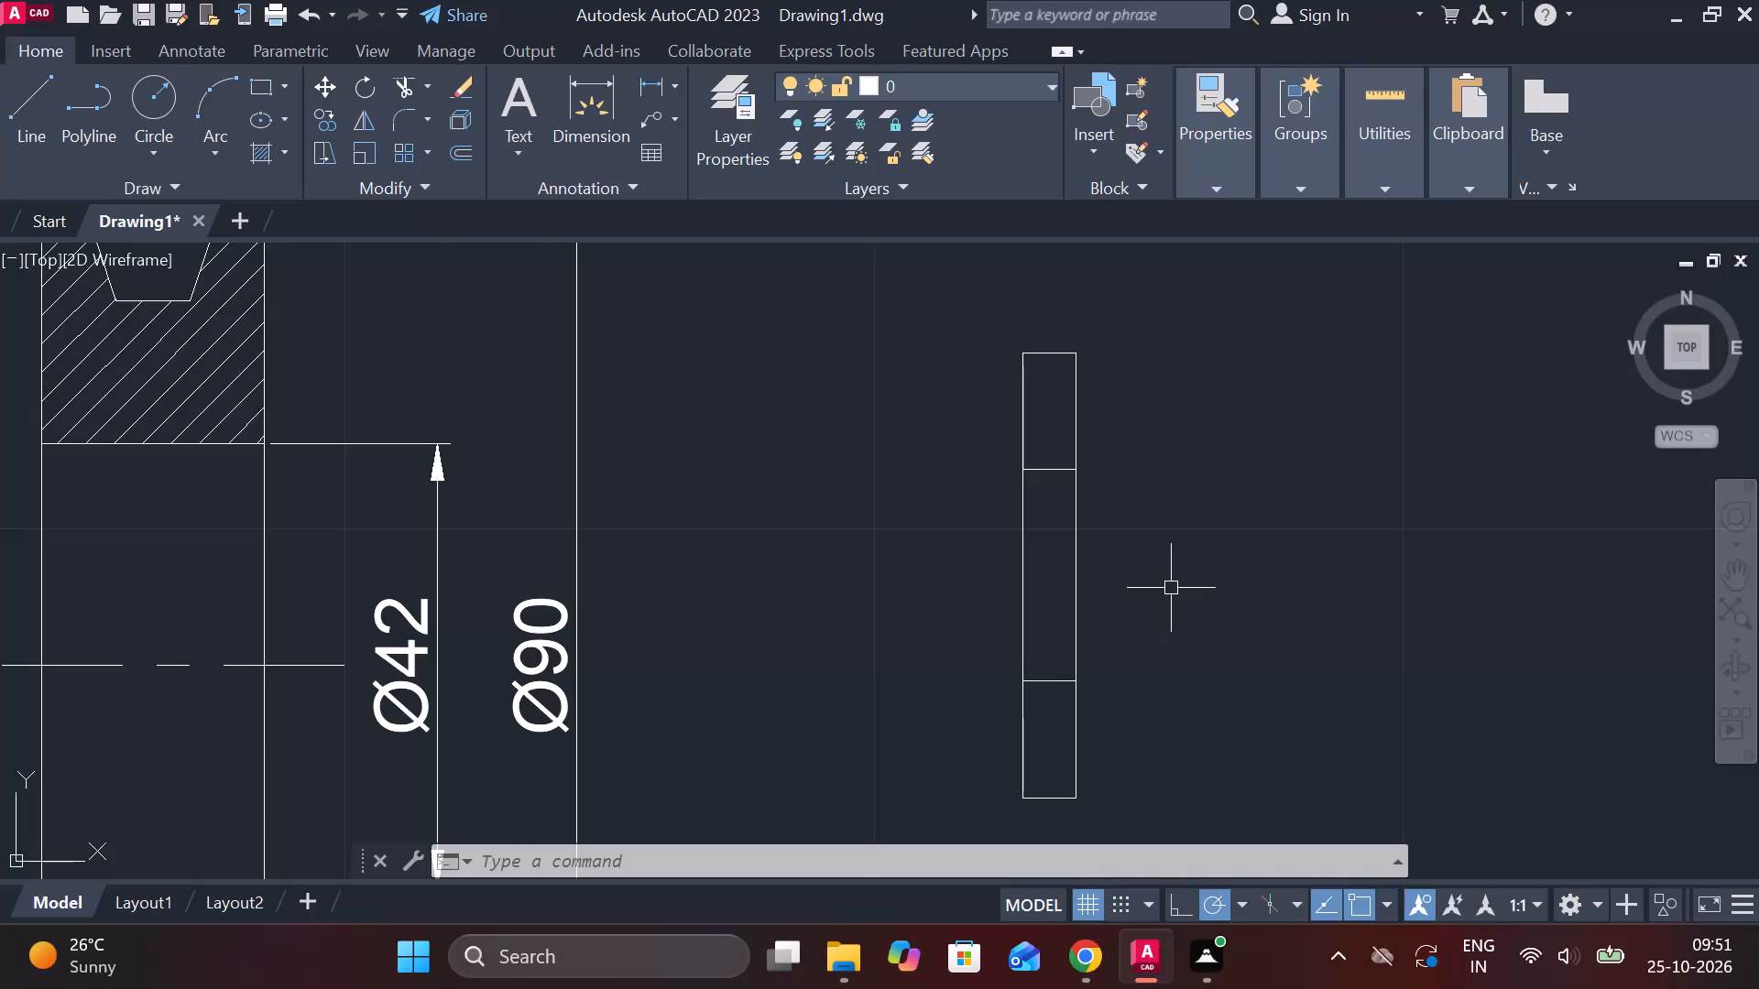
scroll(1192, 625, down, 1)
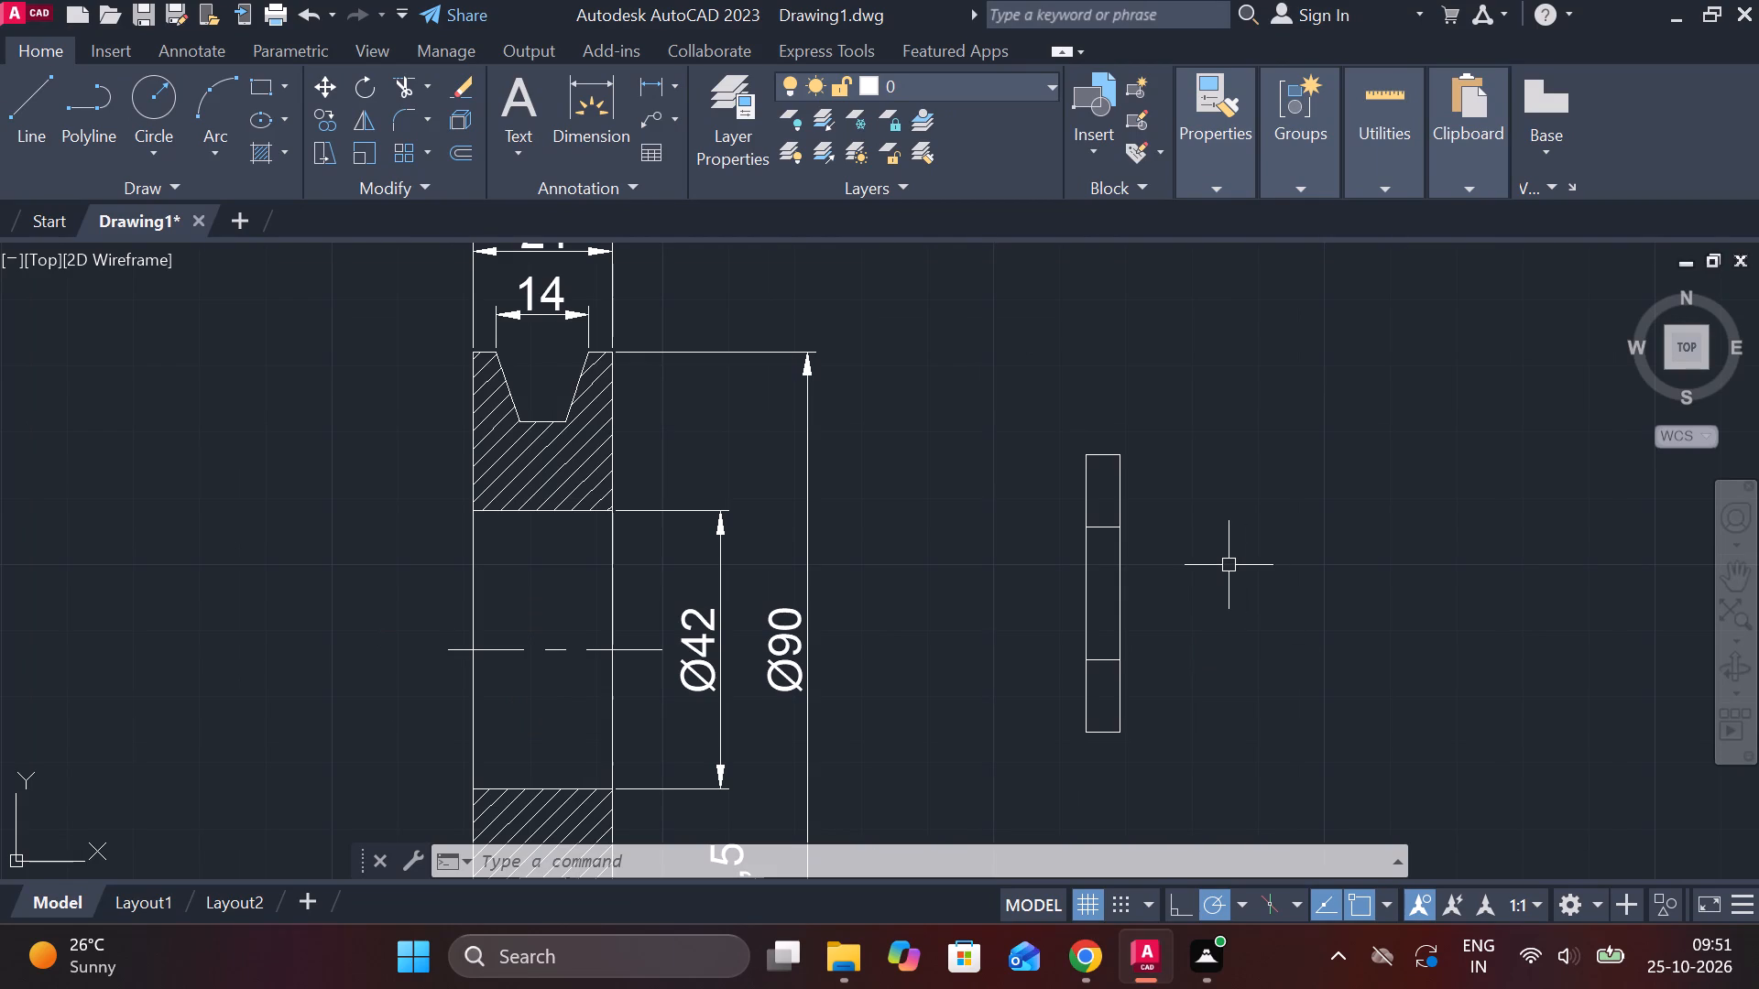
scroll(1227, 559, down, 2)
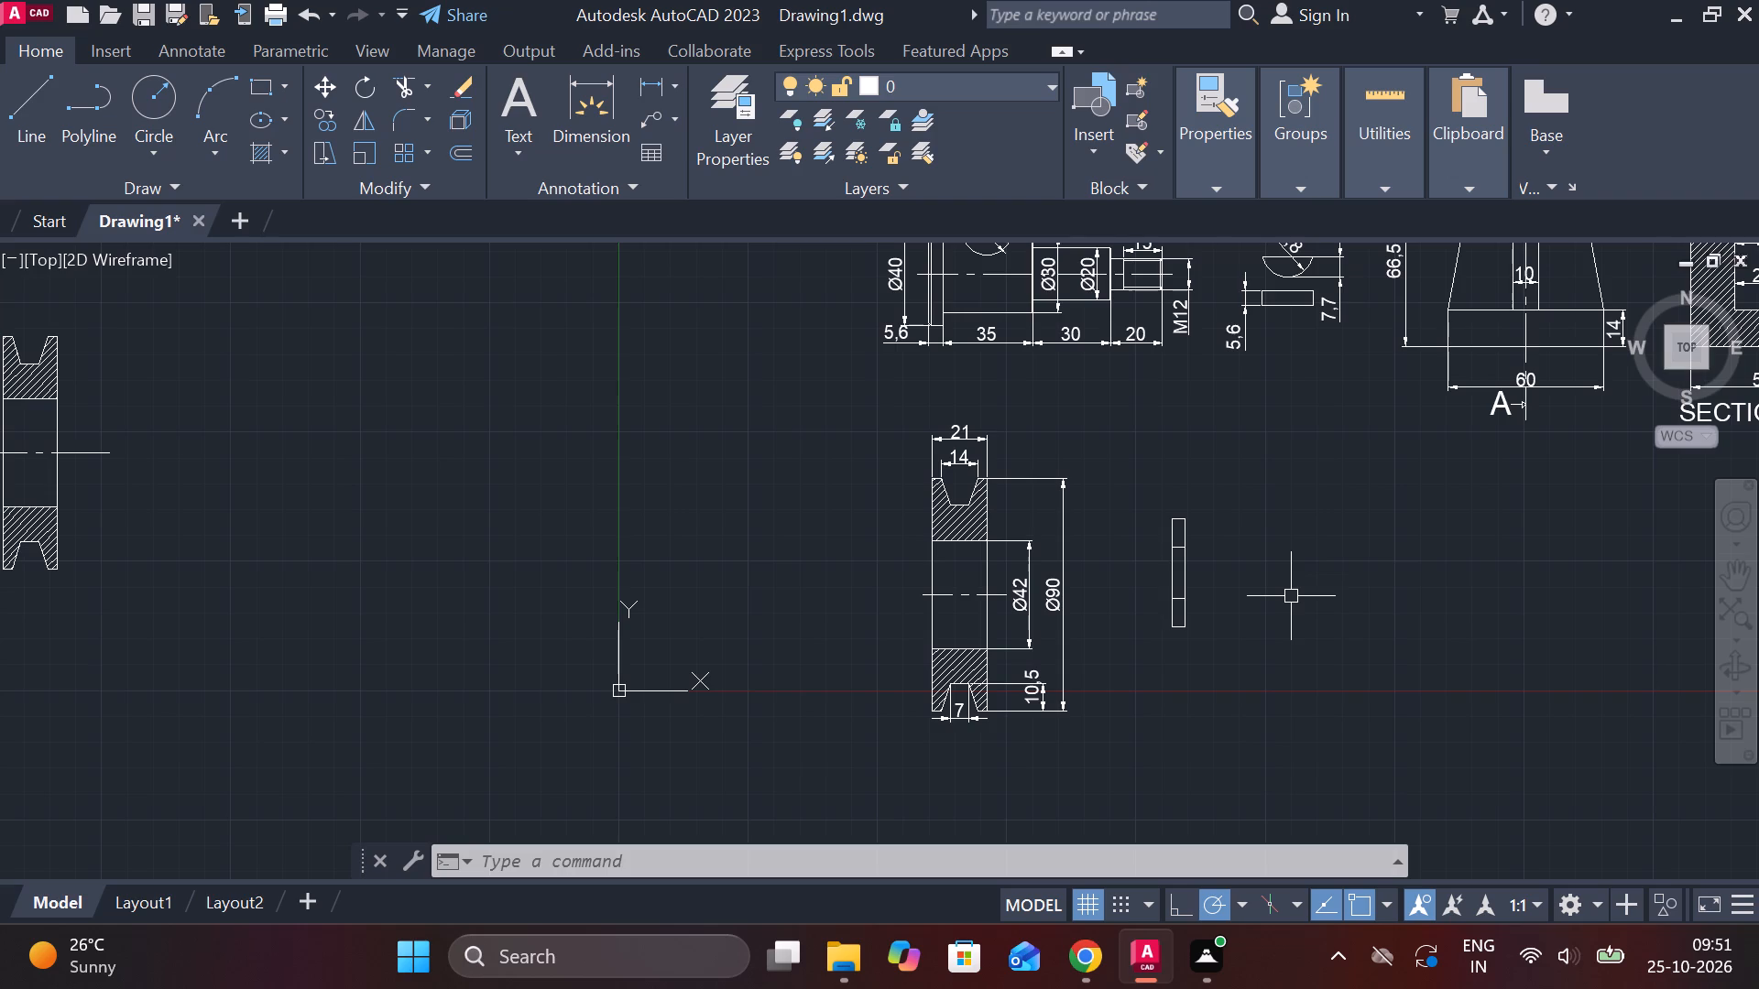
scroll(1290, 600, down, 2)
scroll(1285, 608, up, 3)
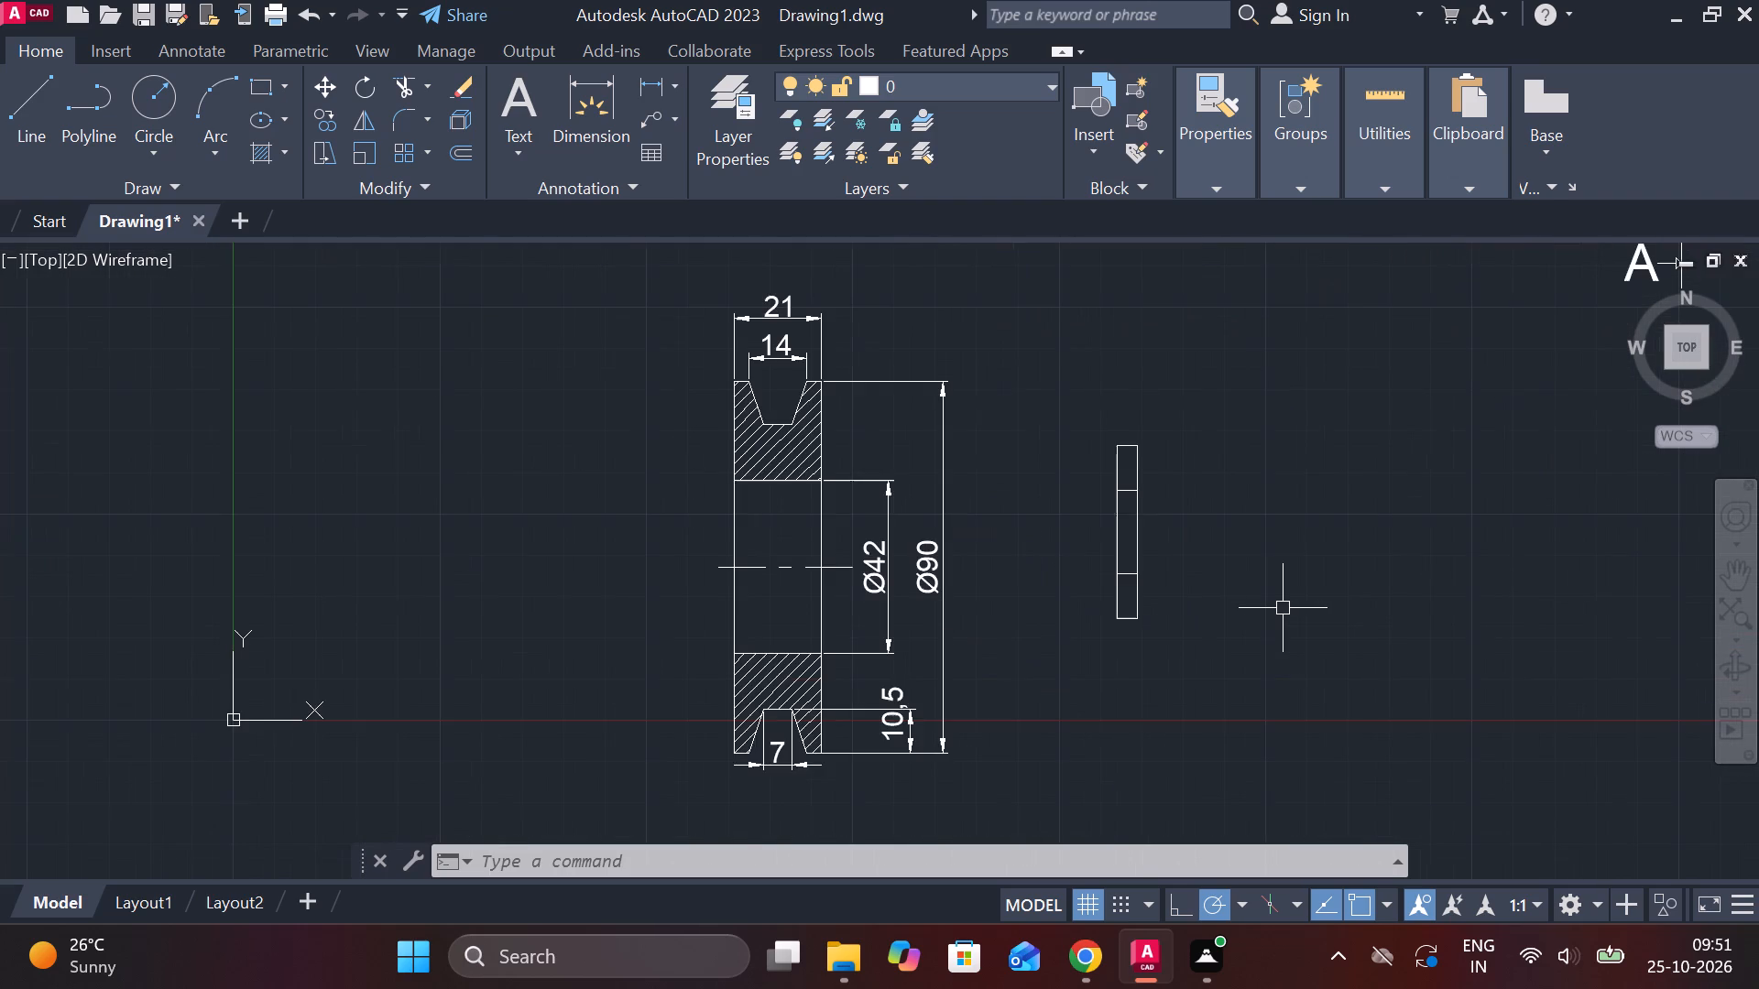
scroll(1273, 607, up, 1)
click(252, 138)
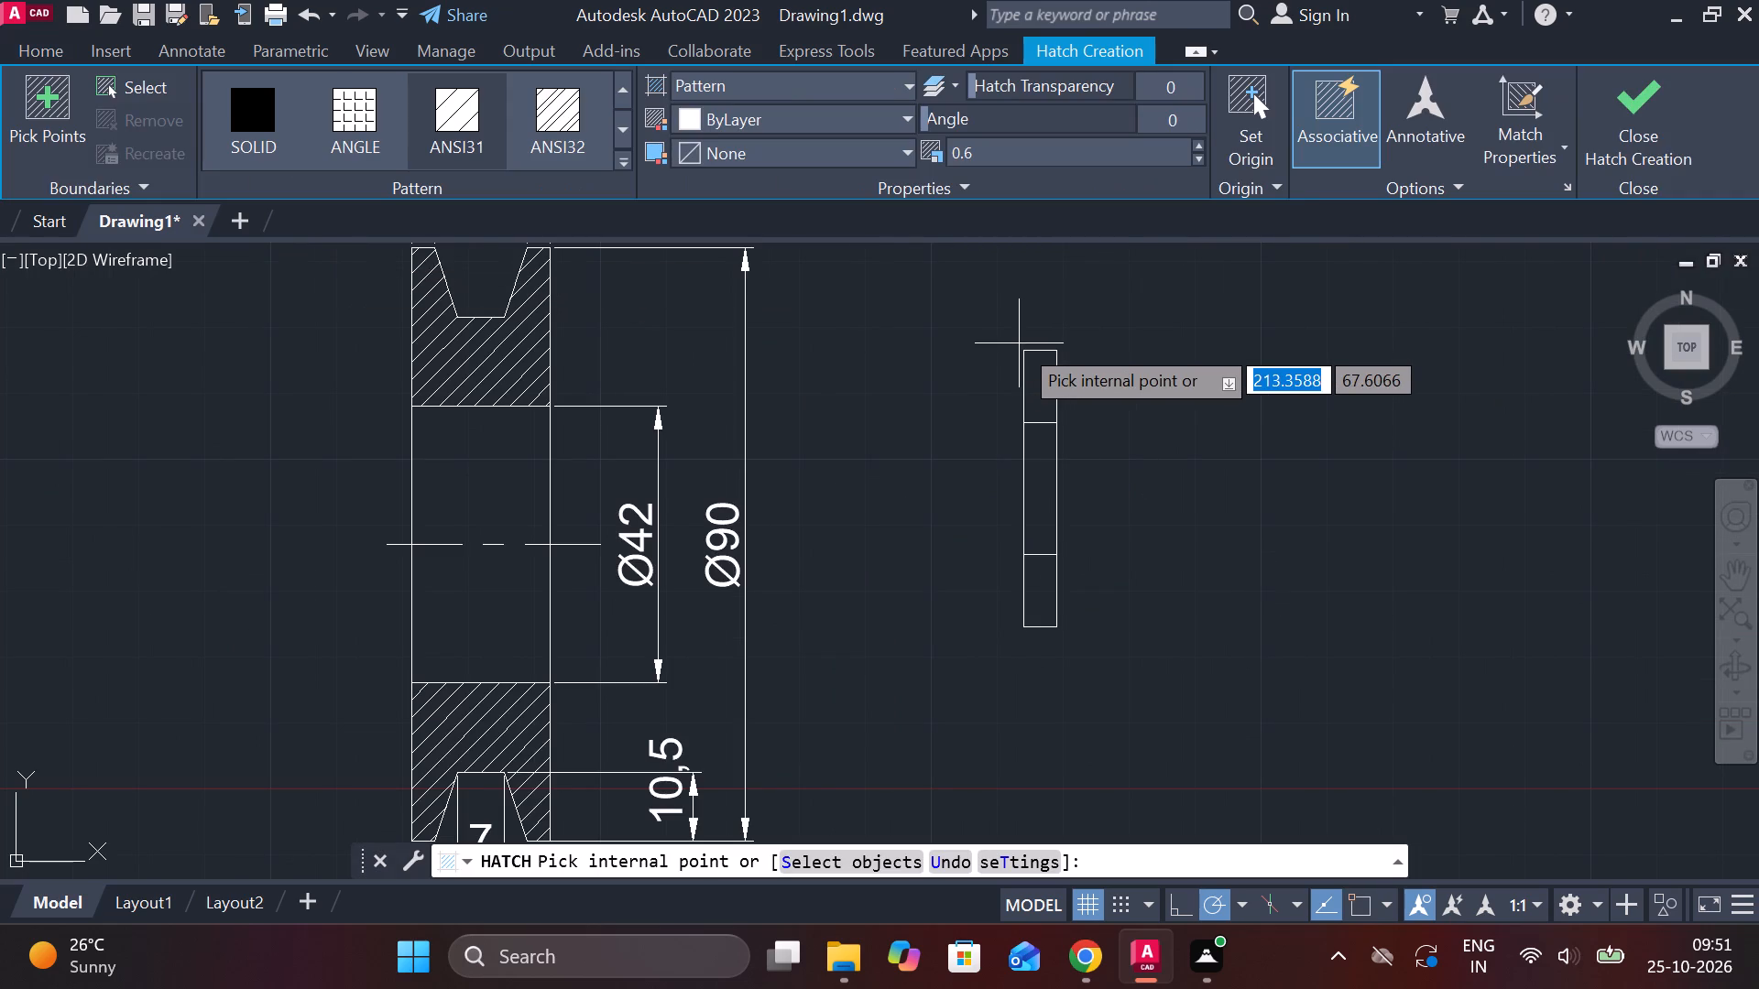
click(1053, 380)
click(1035, 605)
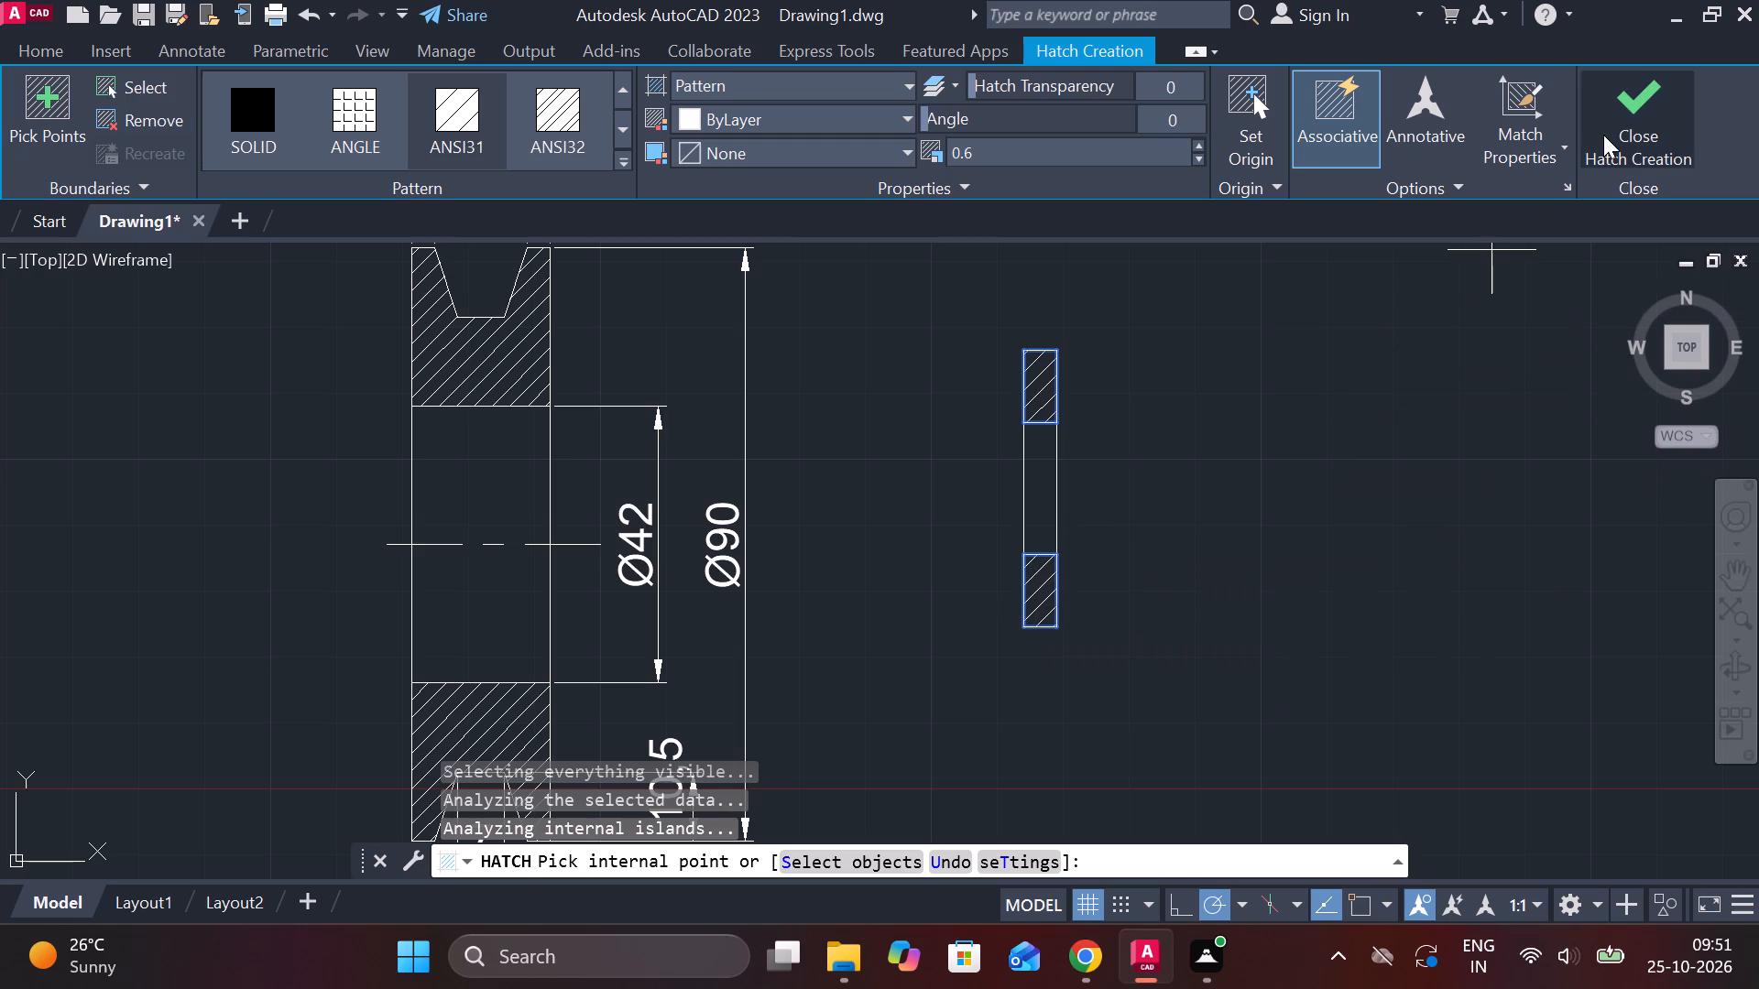
click(1603, 135)
Erase the dimensioned pulley's hatch and re-hatch both its sectioned areas with the angle set to 90 and scale 0.6.
scroll(1283, 398, down, 2)
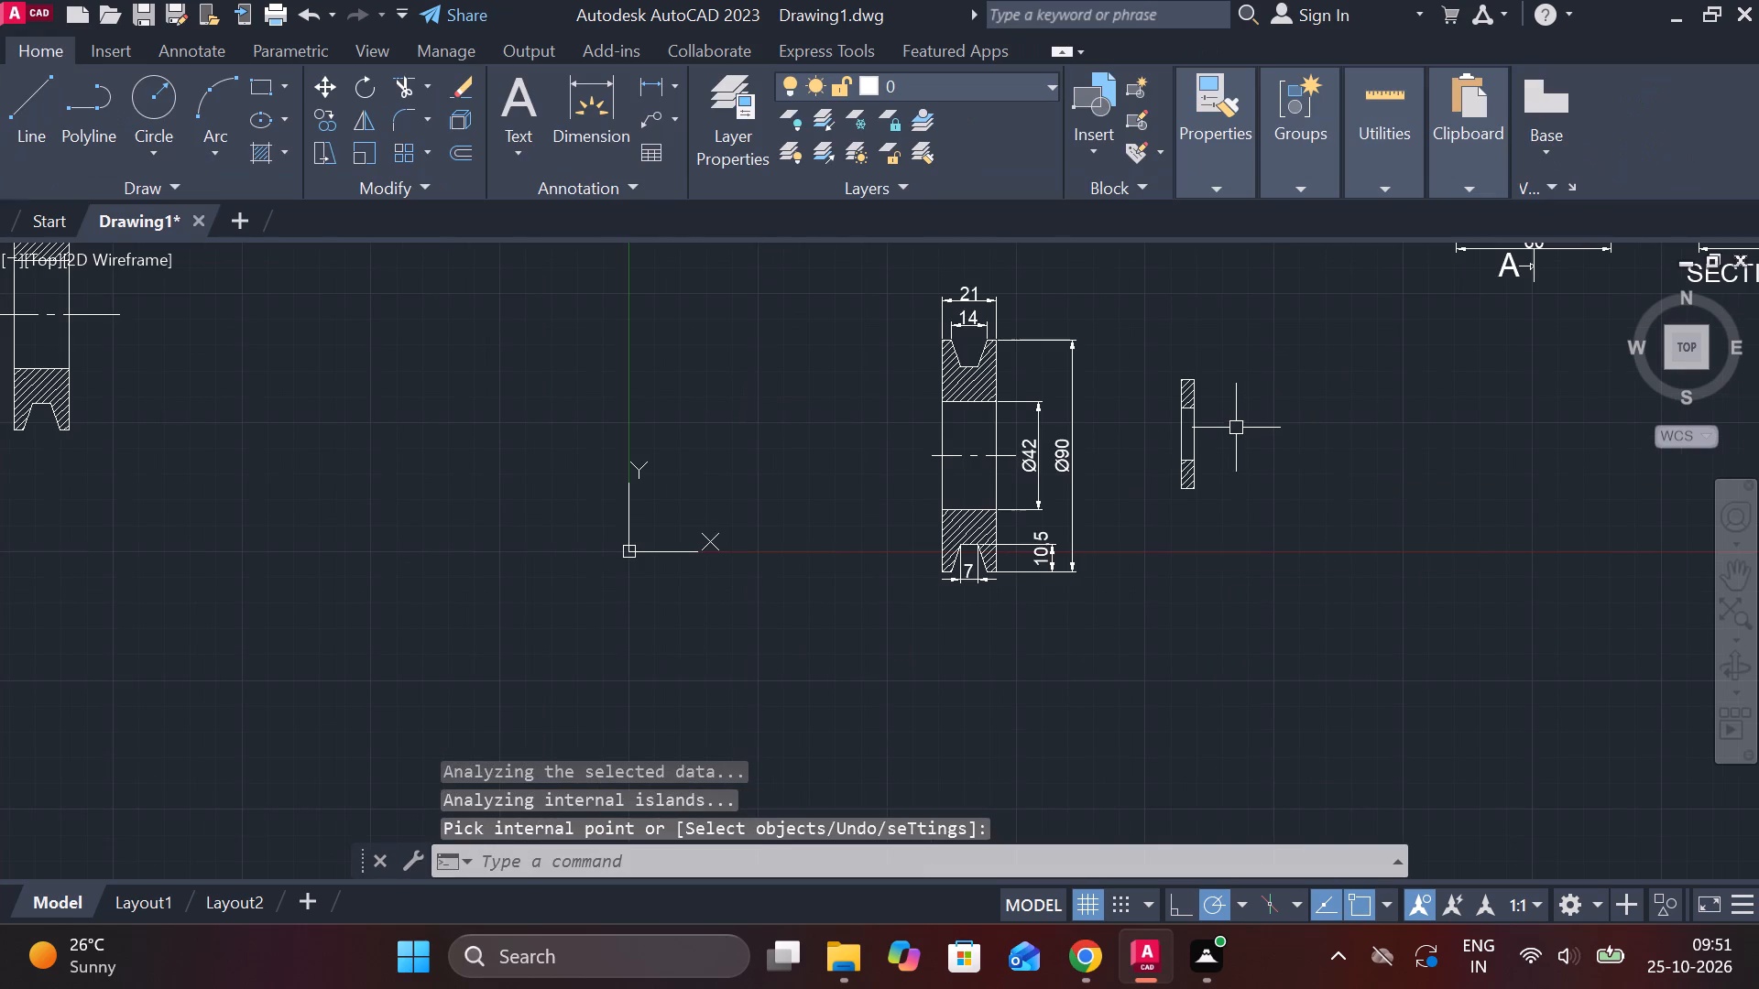
scroll(1236, 420, down, 2)
scroll(1251, 422, up, 1)
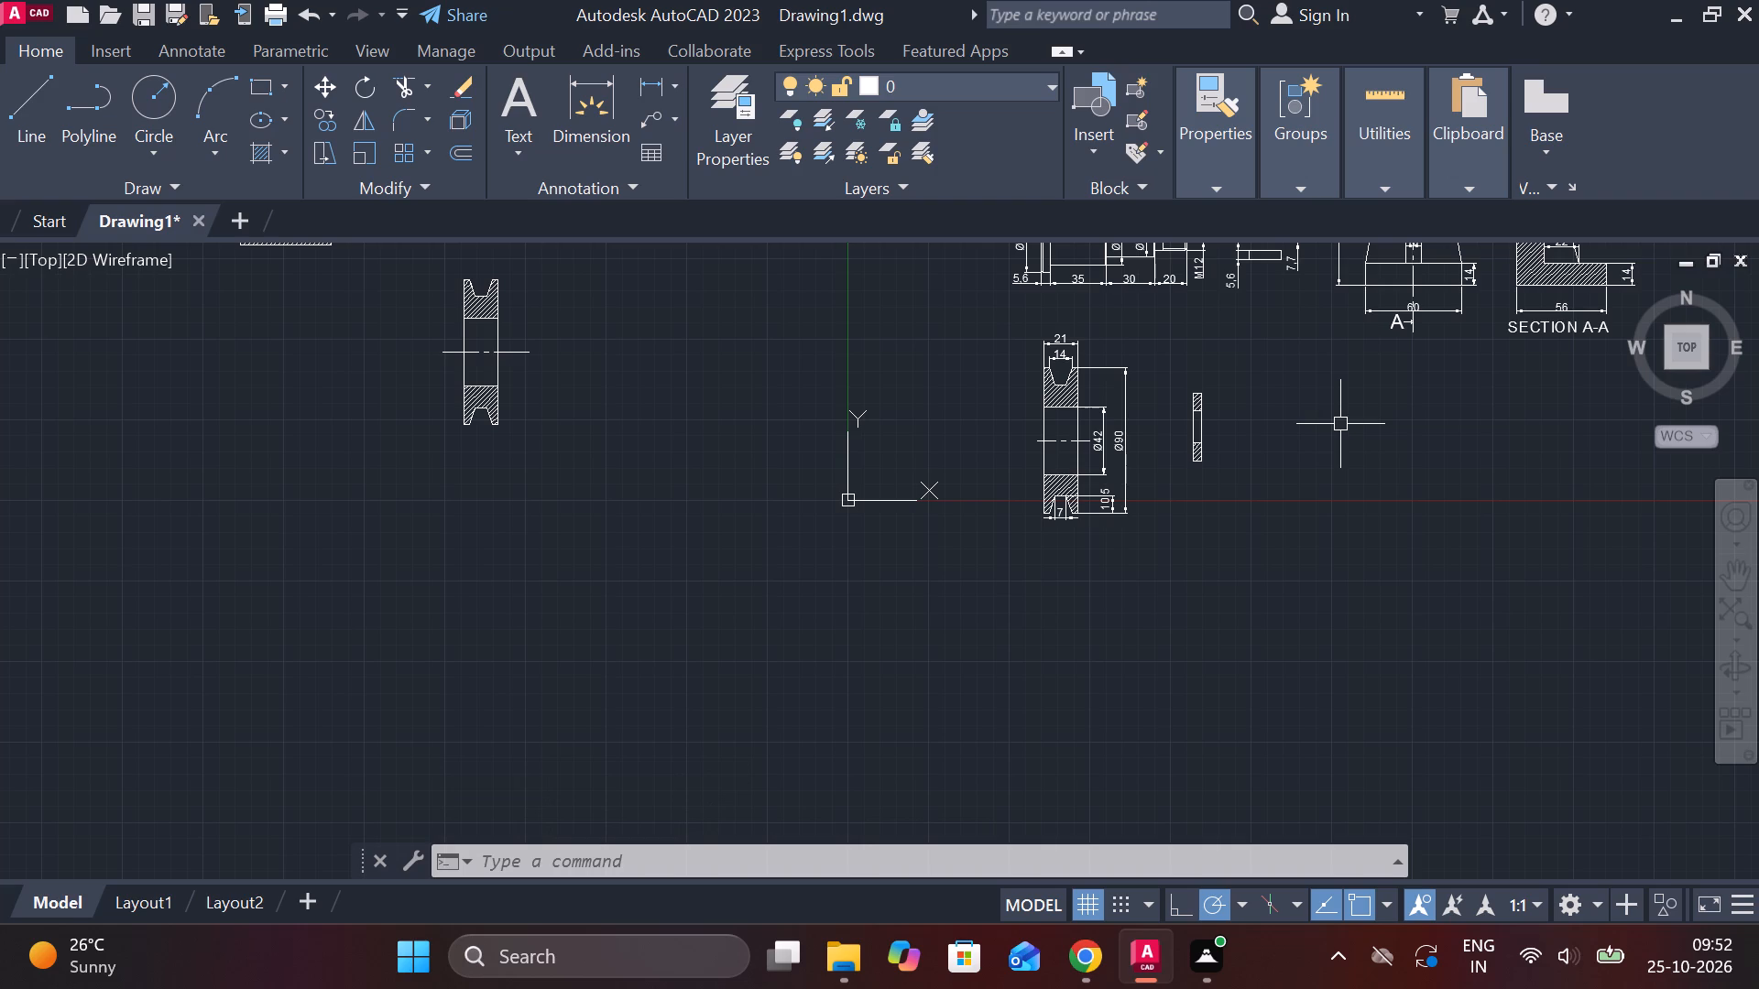
scroll(1153, 396, up, 2)
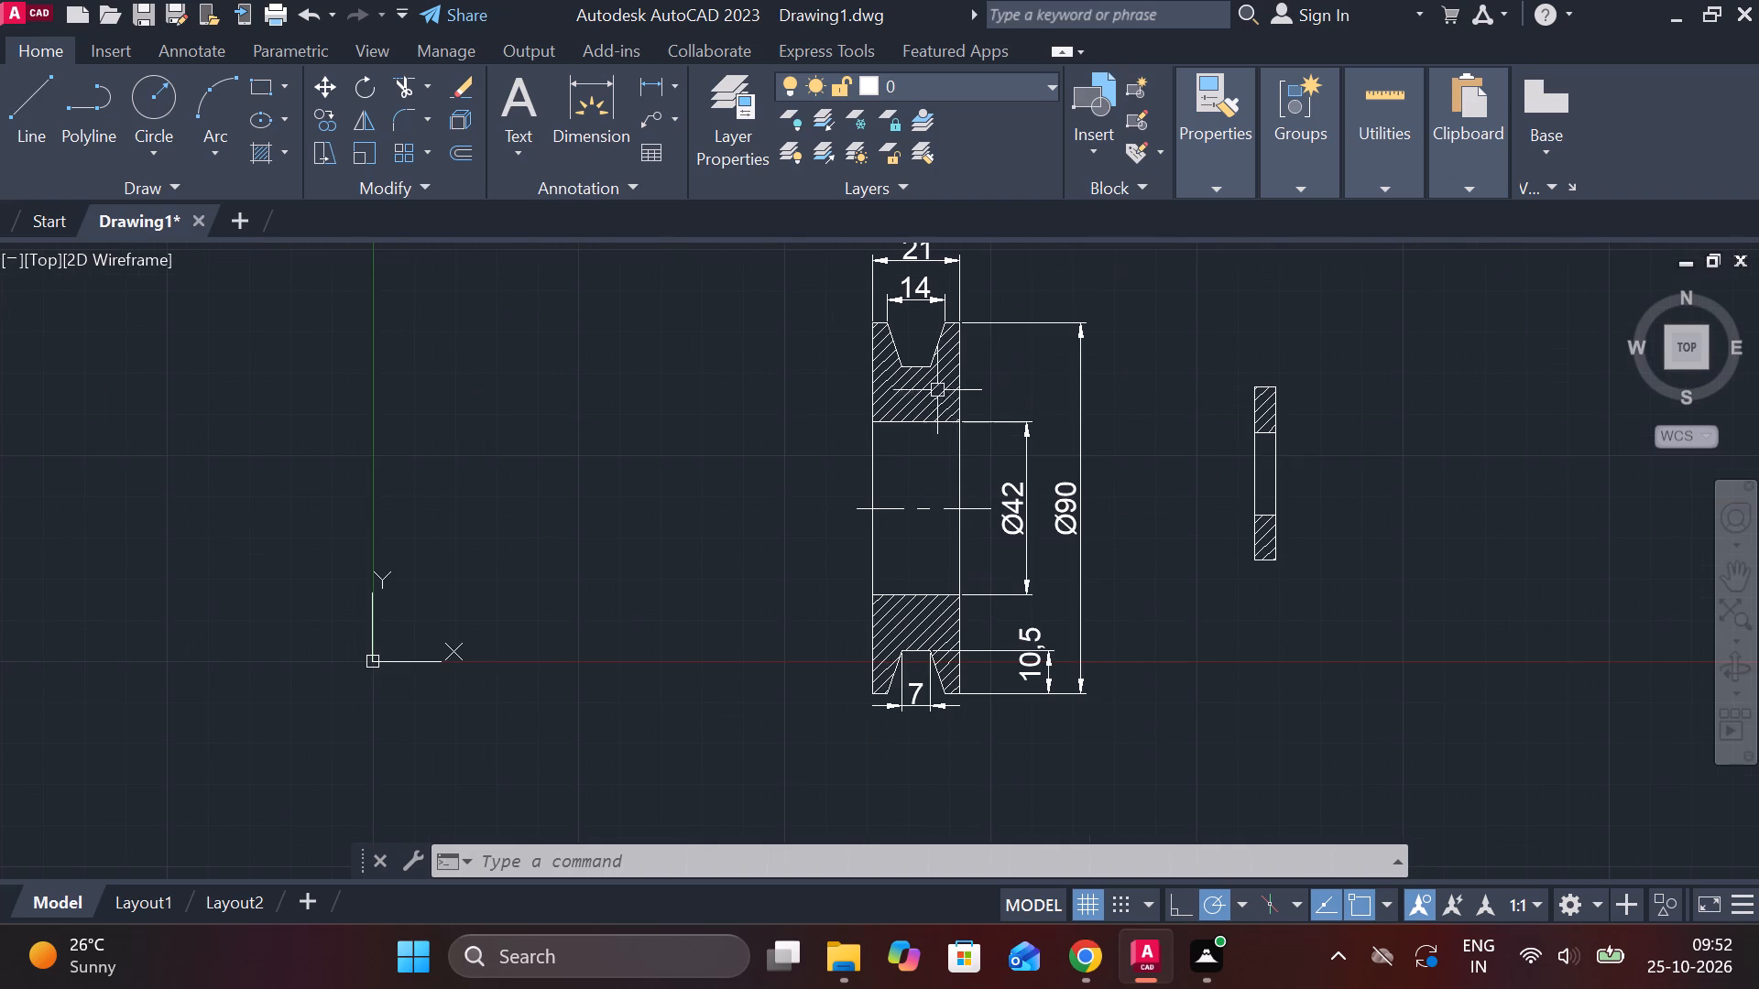
click(914, 383)
text(E)
key(space)
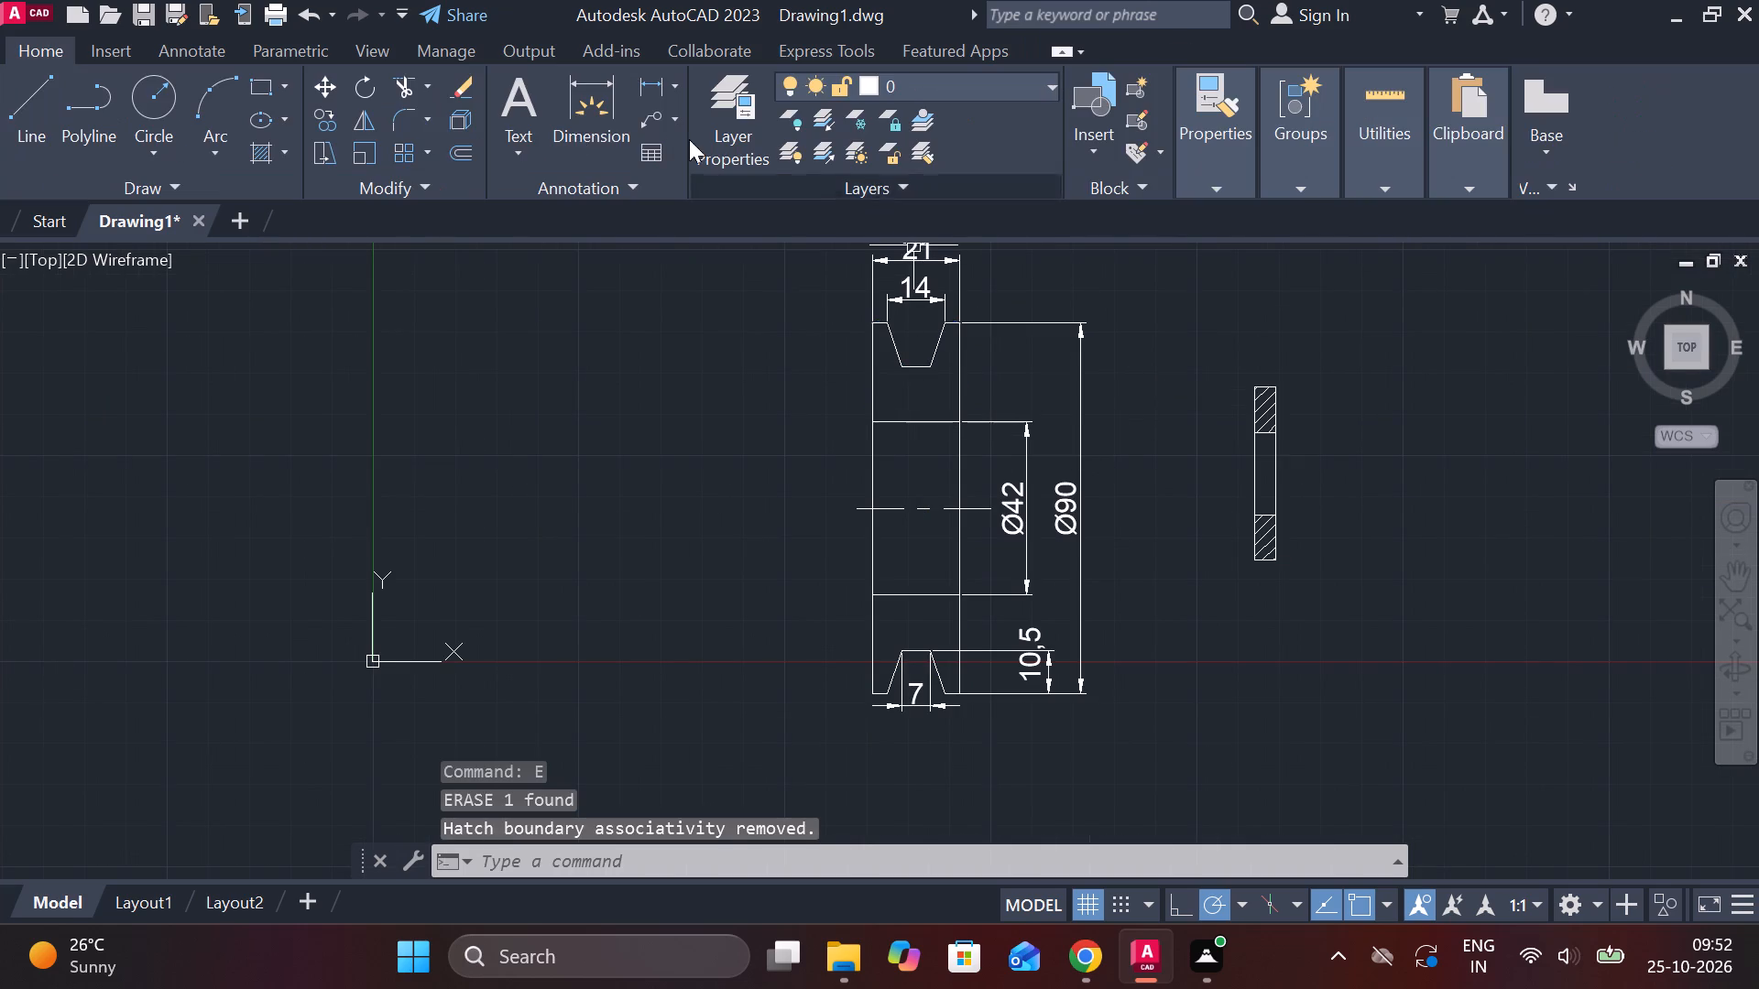
click(251, 153)
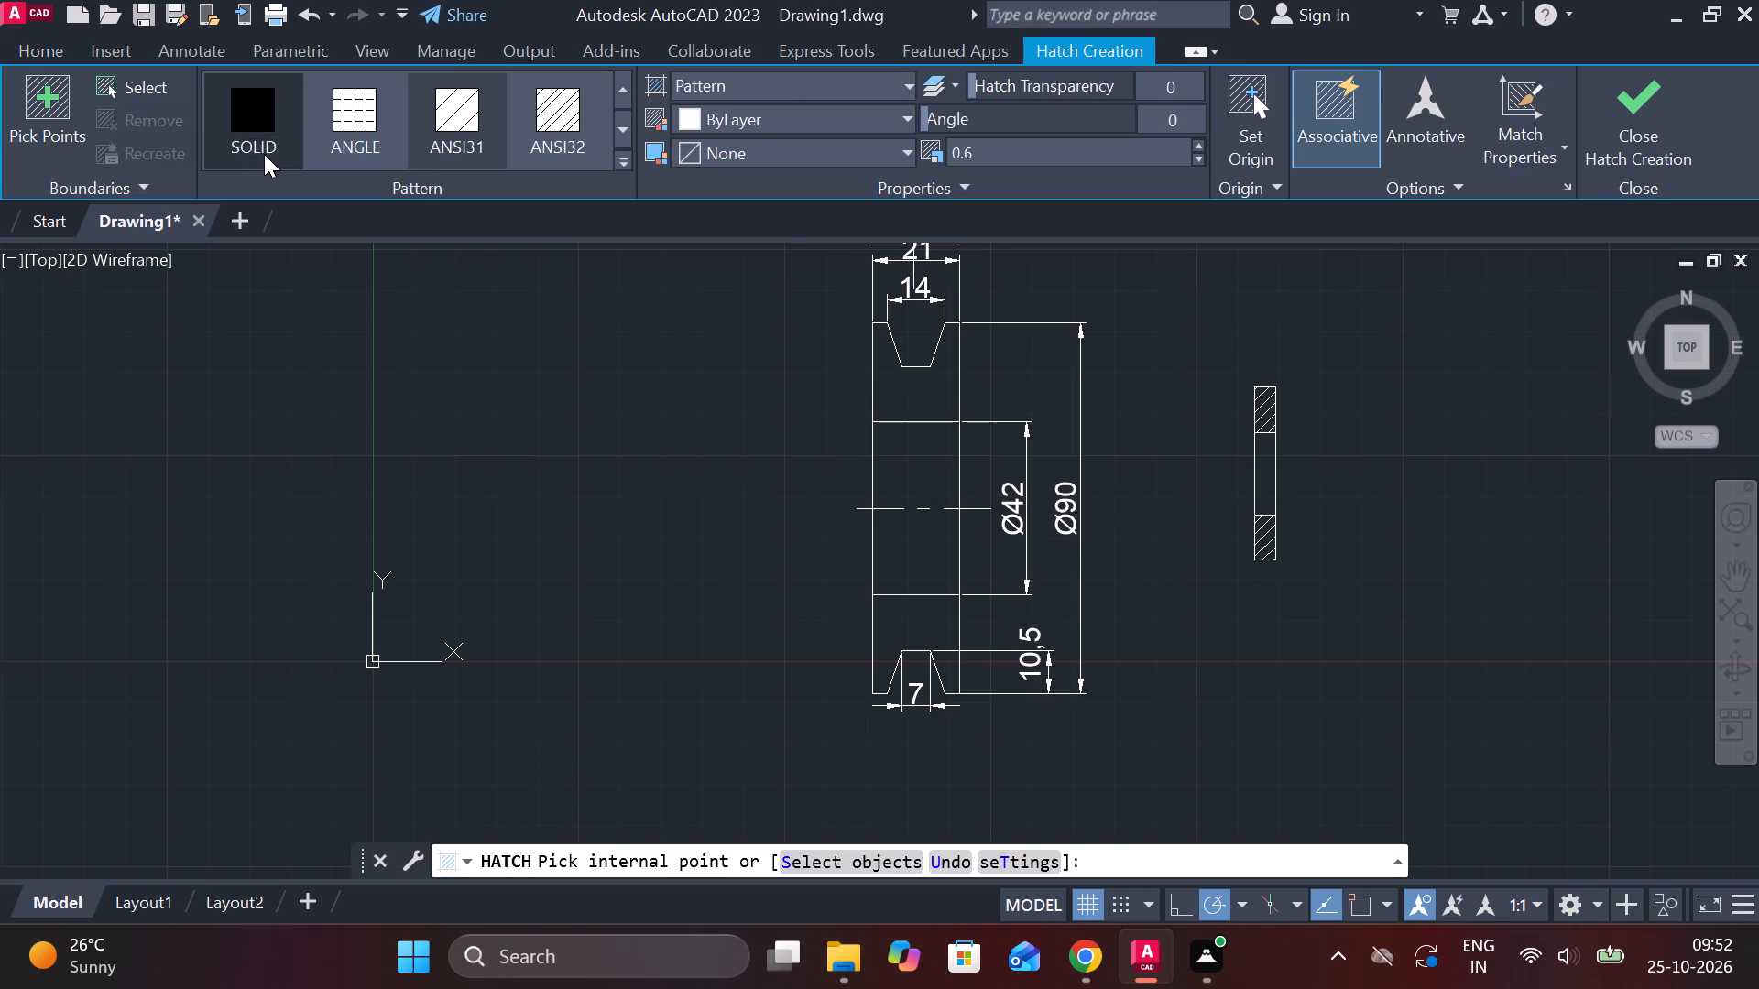
click(1171, 118)
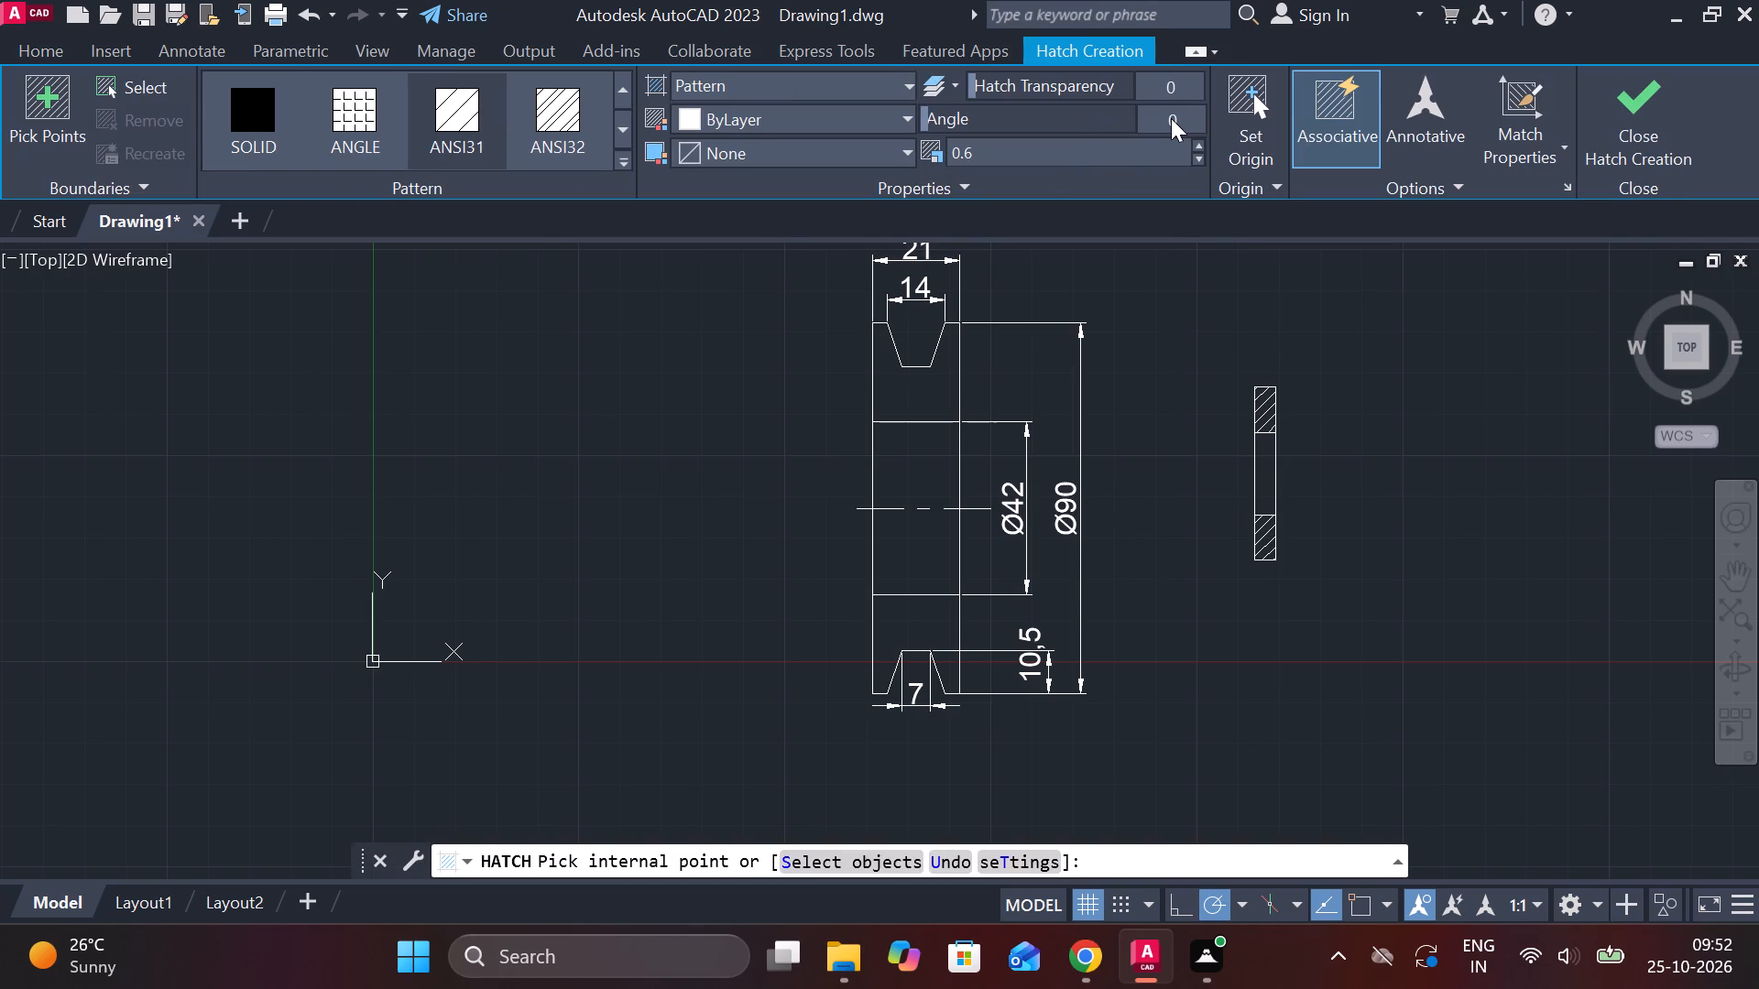
text(90)
key(Return)
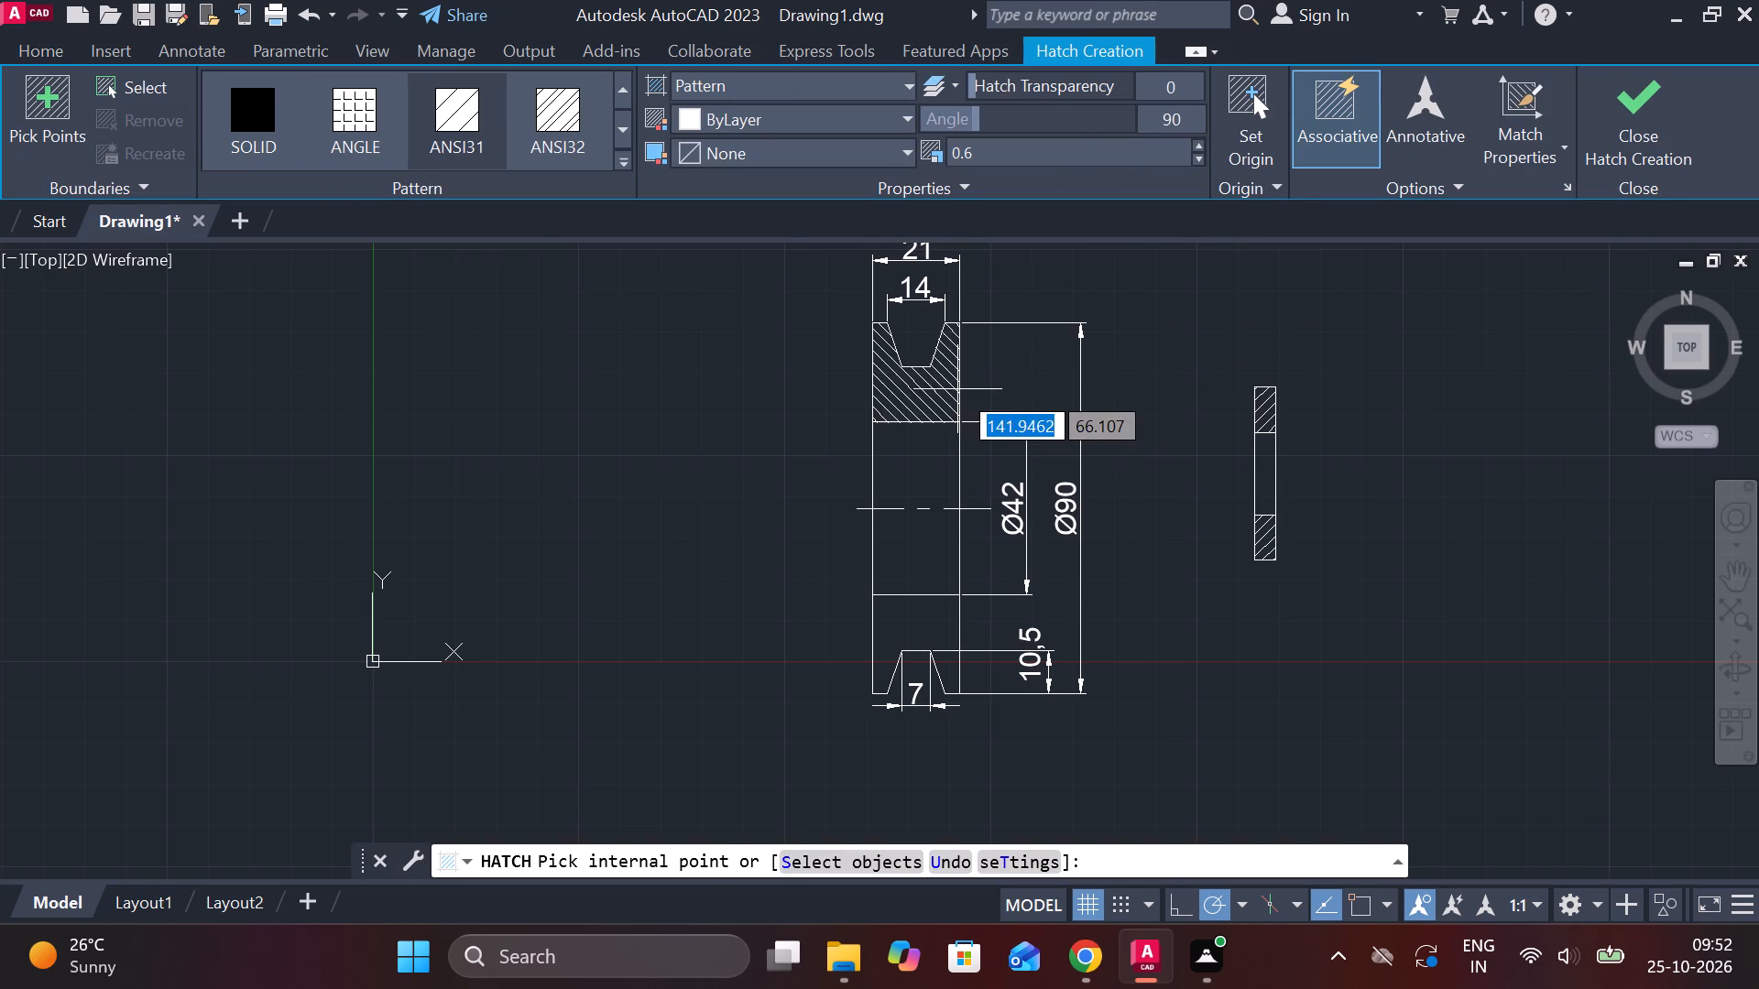
click(957, 389)
click(923, 633)
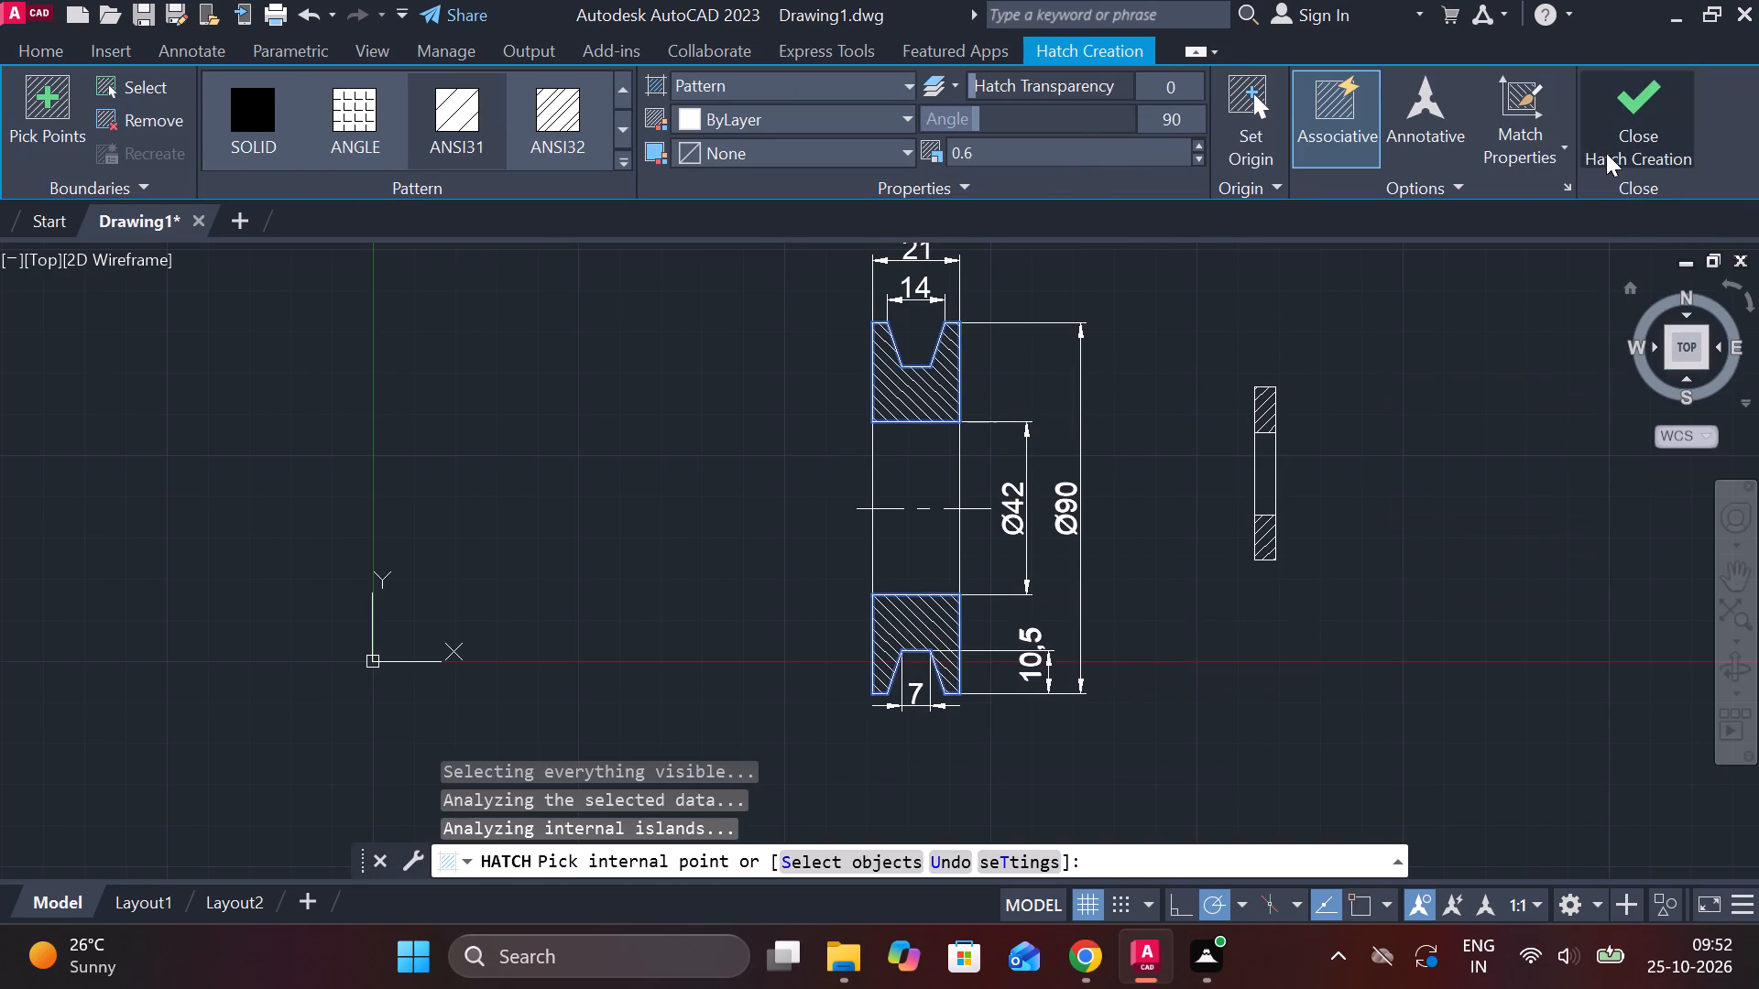
click(1606, 151)
Erase the undimensioned pulley copy's hatch and re-hatch both its sectioned areas at angle 90 and scale 0.6.
scroll(1155, 473, down, 2)
scroll(692, 405, up, 2)
middle_drag(698, 406, 803, 473)
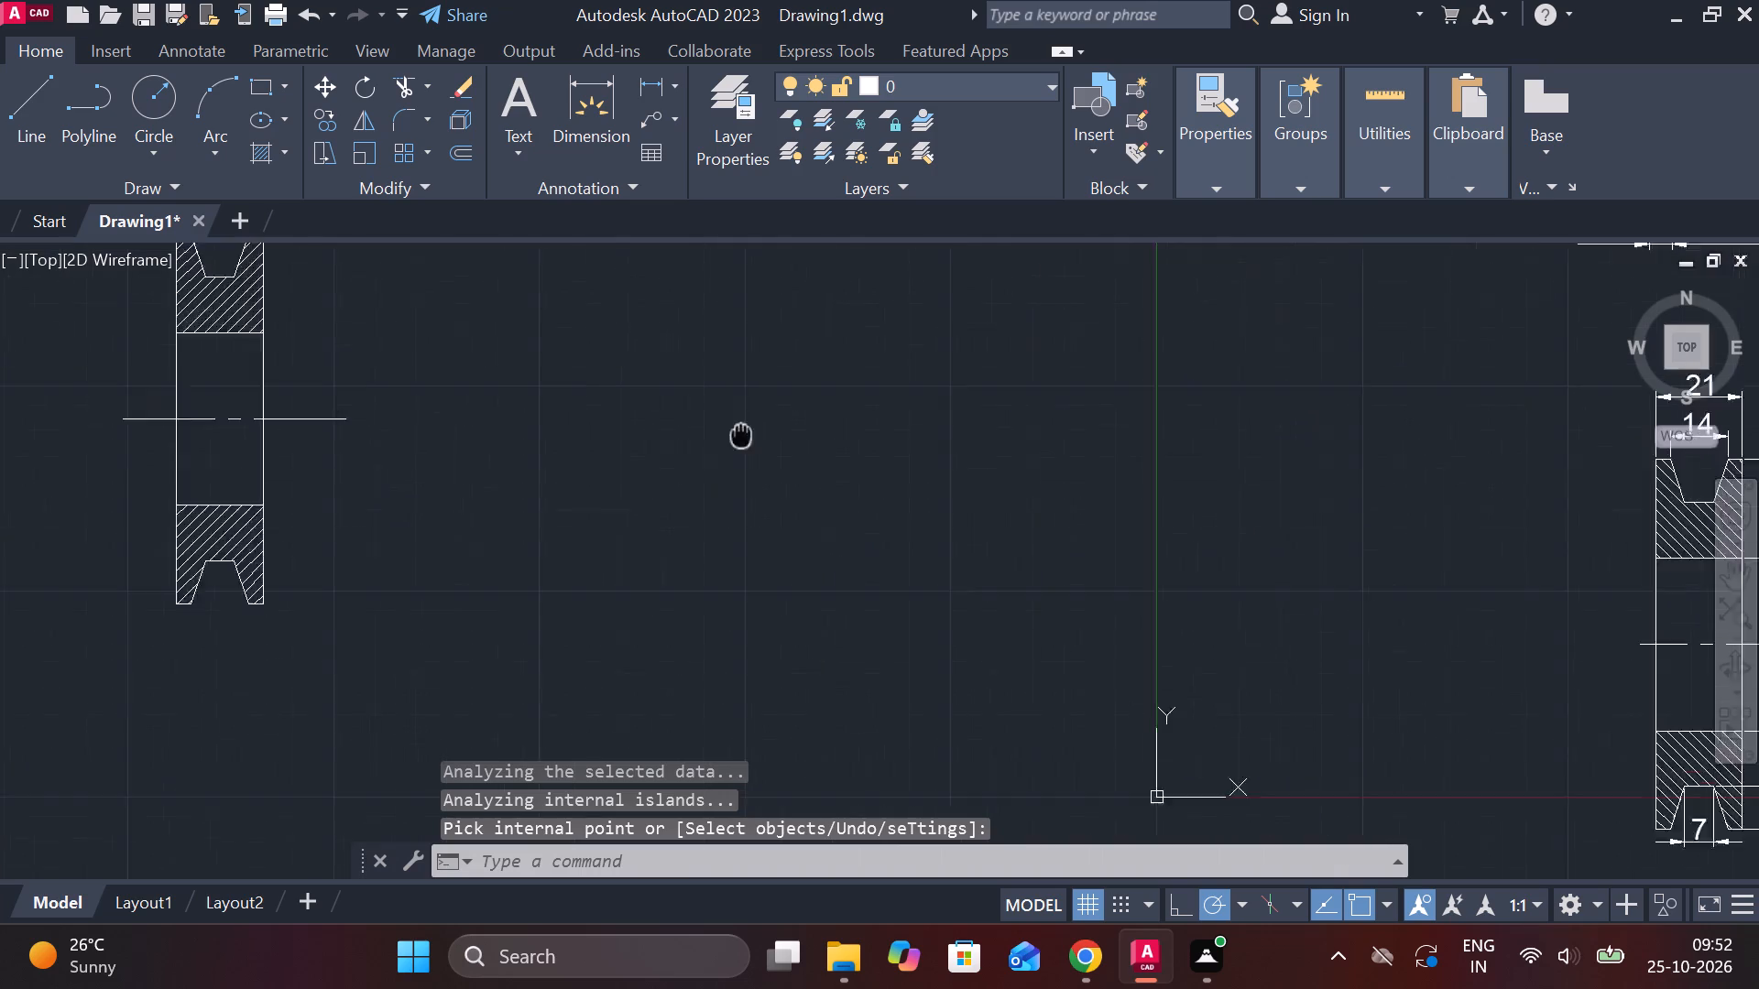
middle_drag(803, 473, 1244, 517)
click(731, 387)
text(E)
key(space)
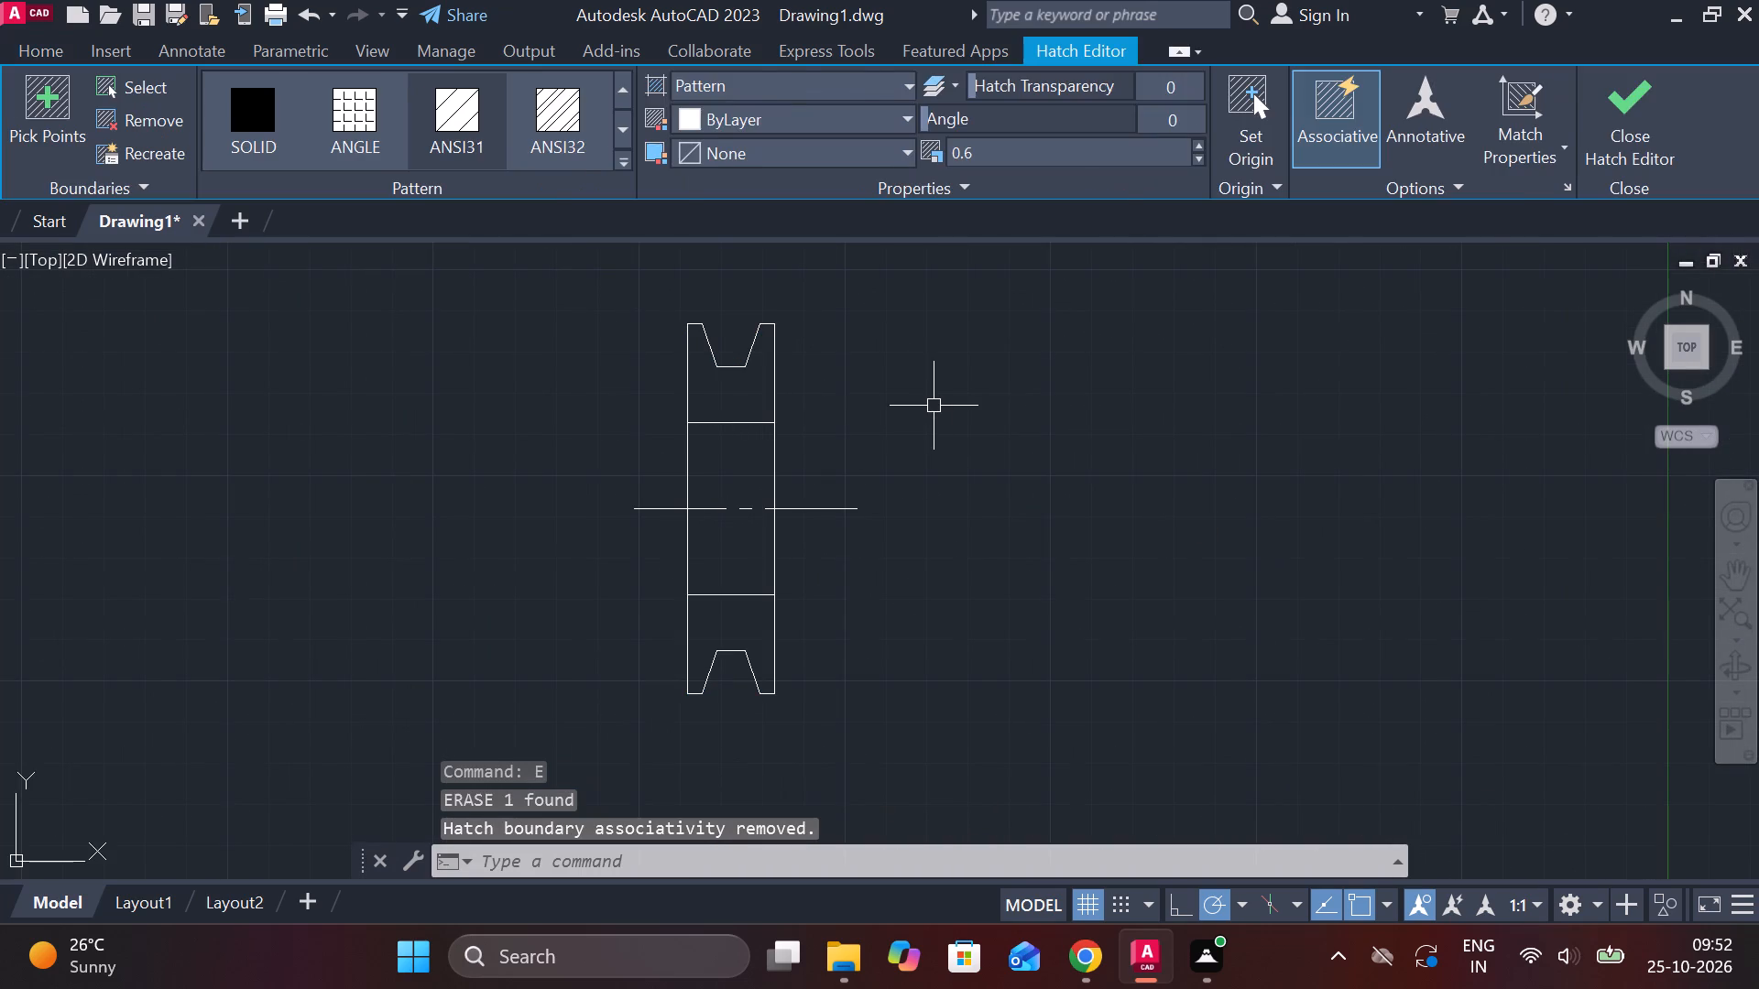
click(274, 151)
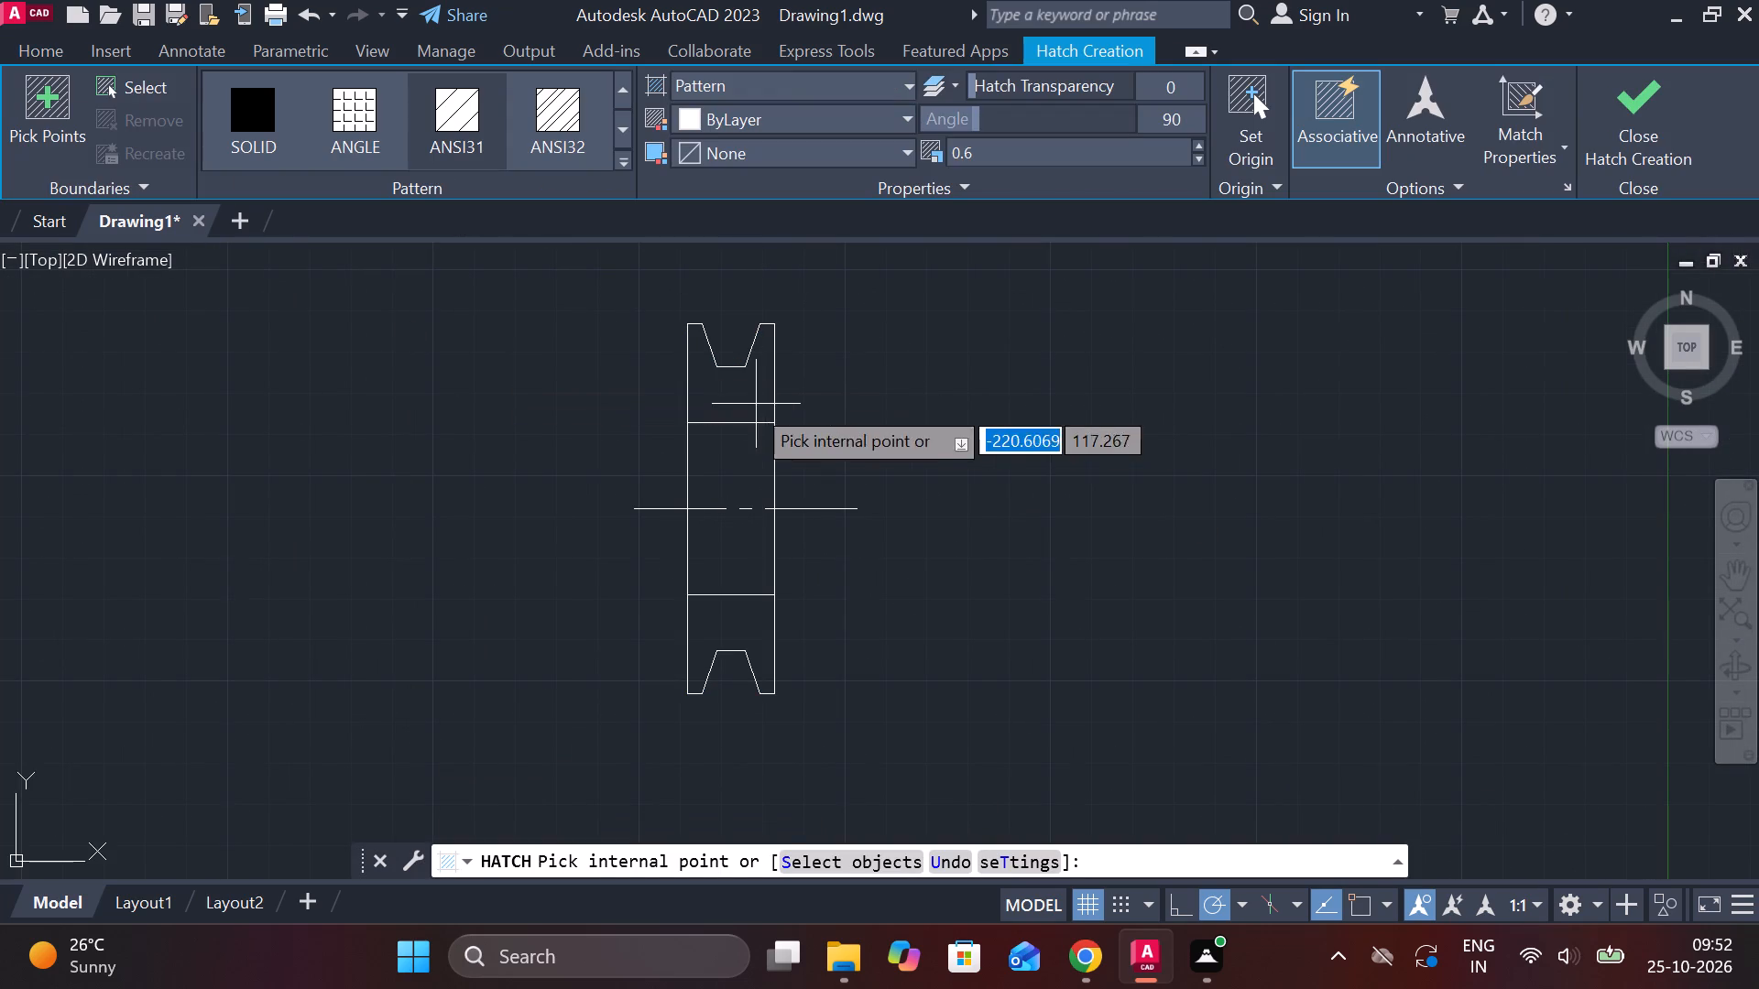
click(735, 387)
click(723, 615)
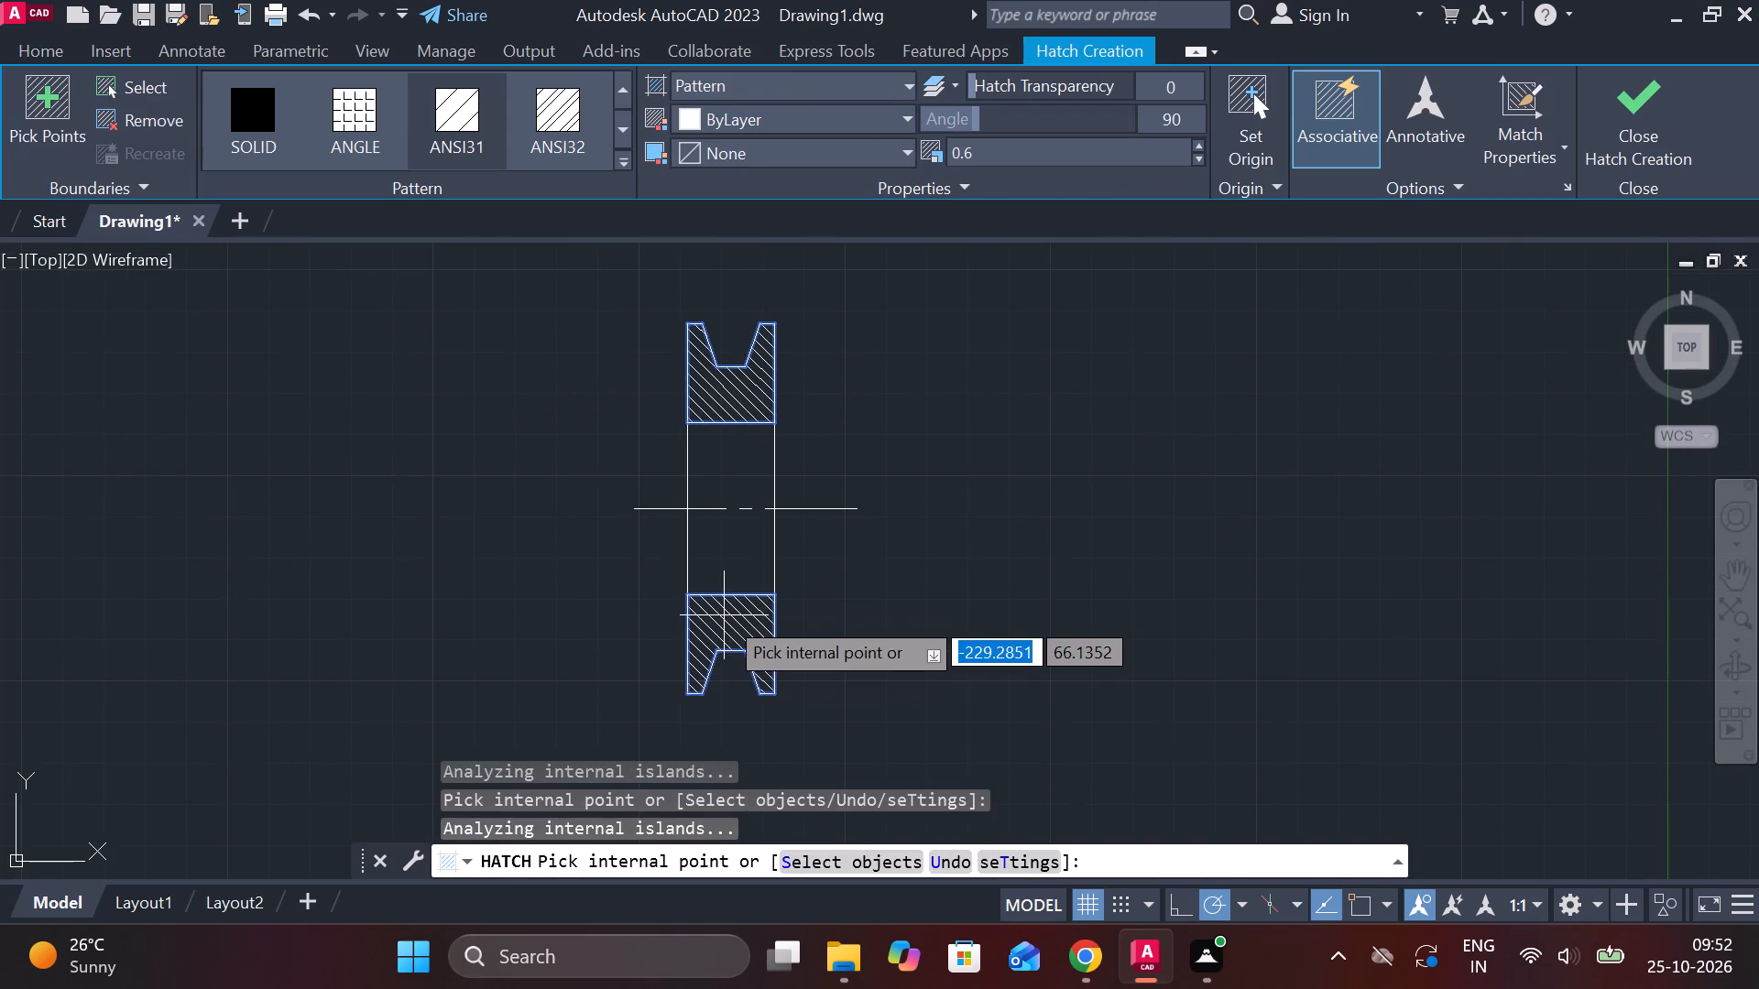
click(1635, 121)
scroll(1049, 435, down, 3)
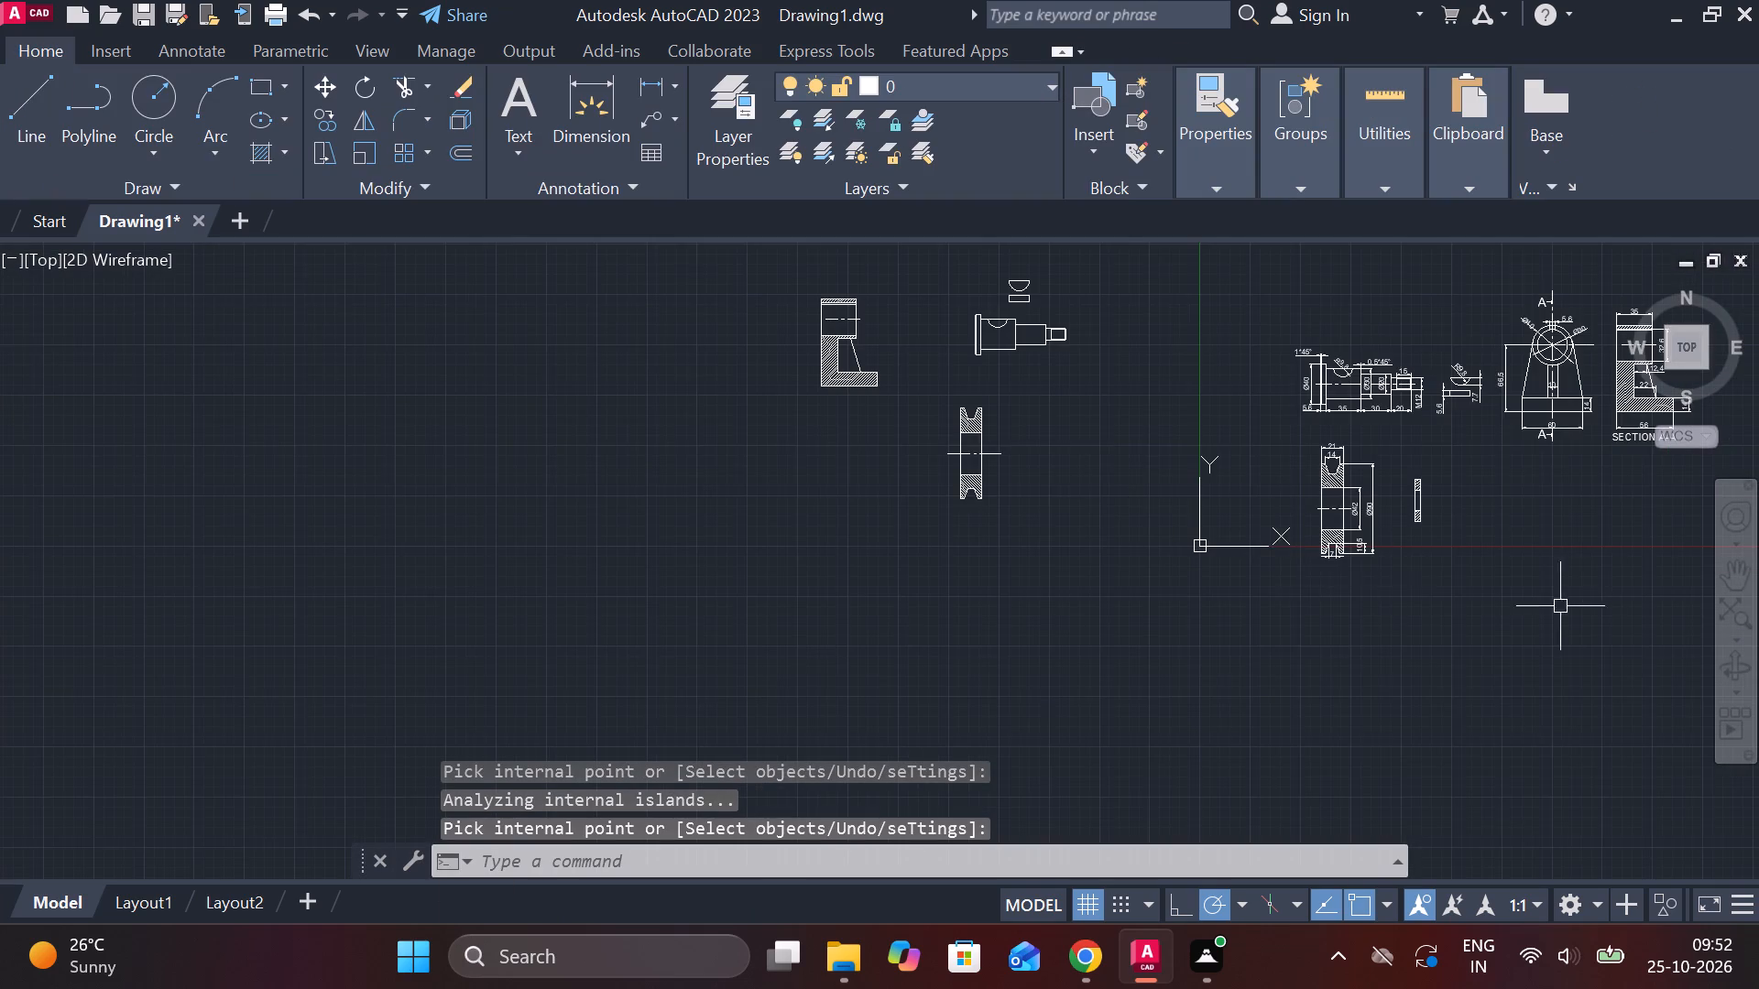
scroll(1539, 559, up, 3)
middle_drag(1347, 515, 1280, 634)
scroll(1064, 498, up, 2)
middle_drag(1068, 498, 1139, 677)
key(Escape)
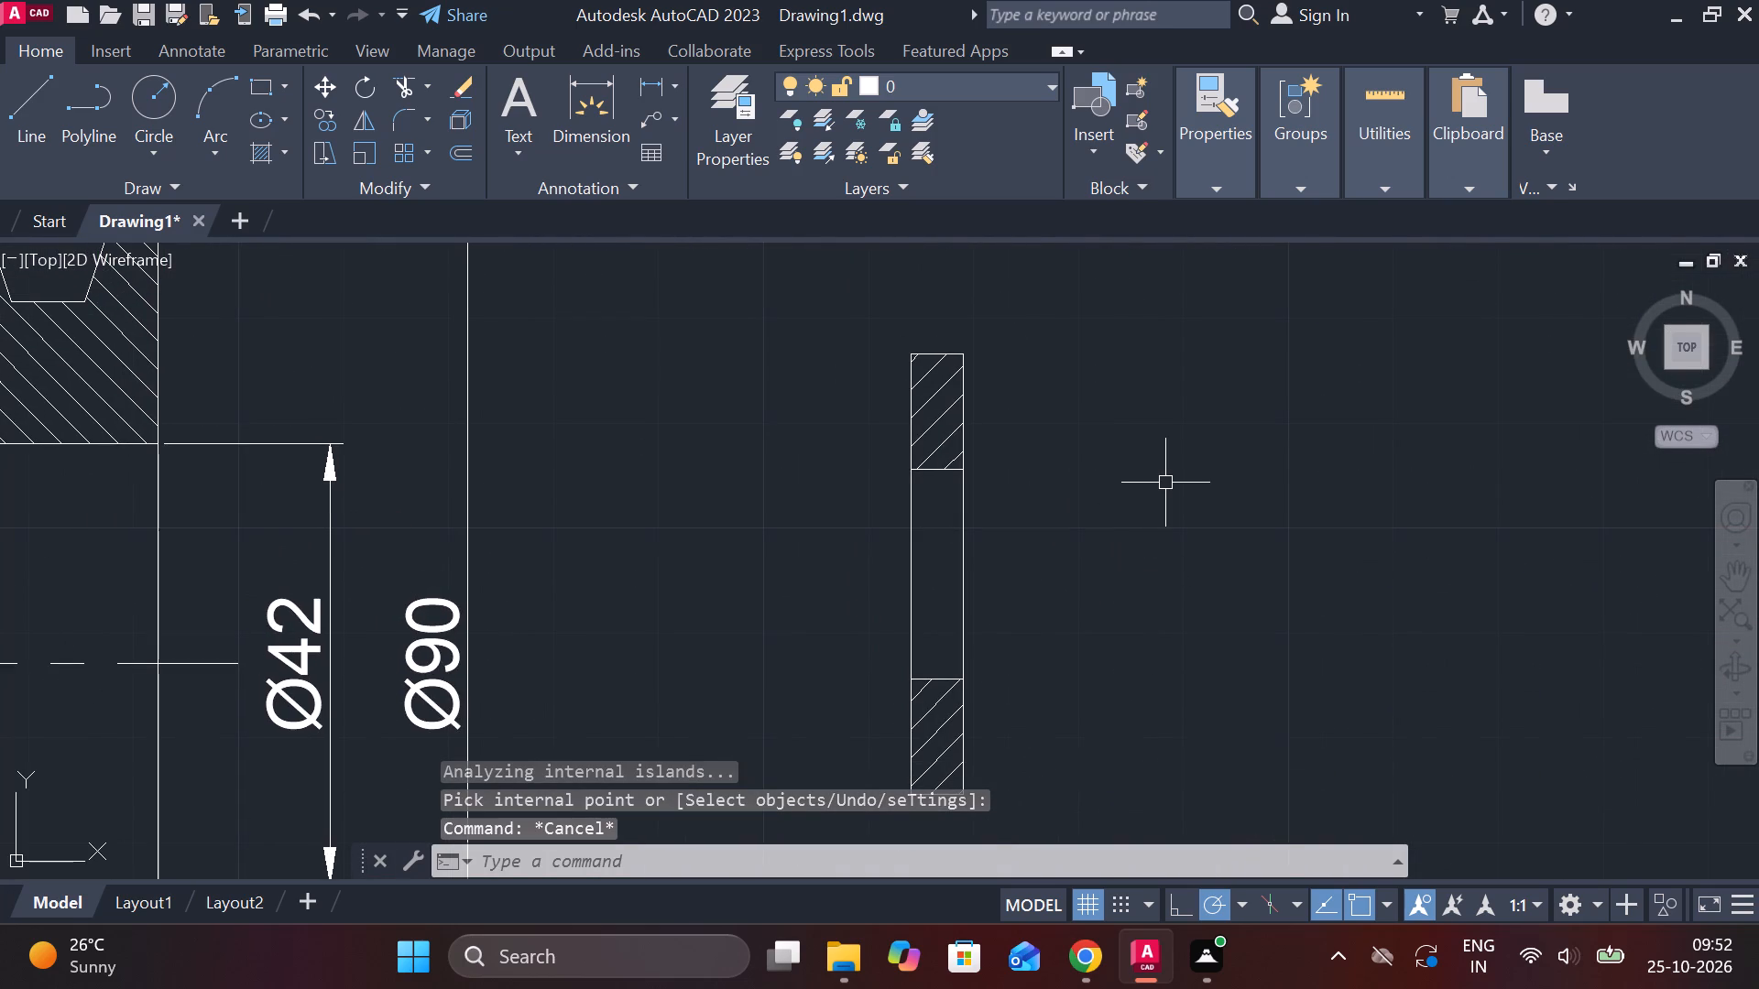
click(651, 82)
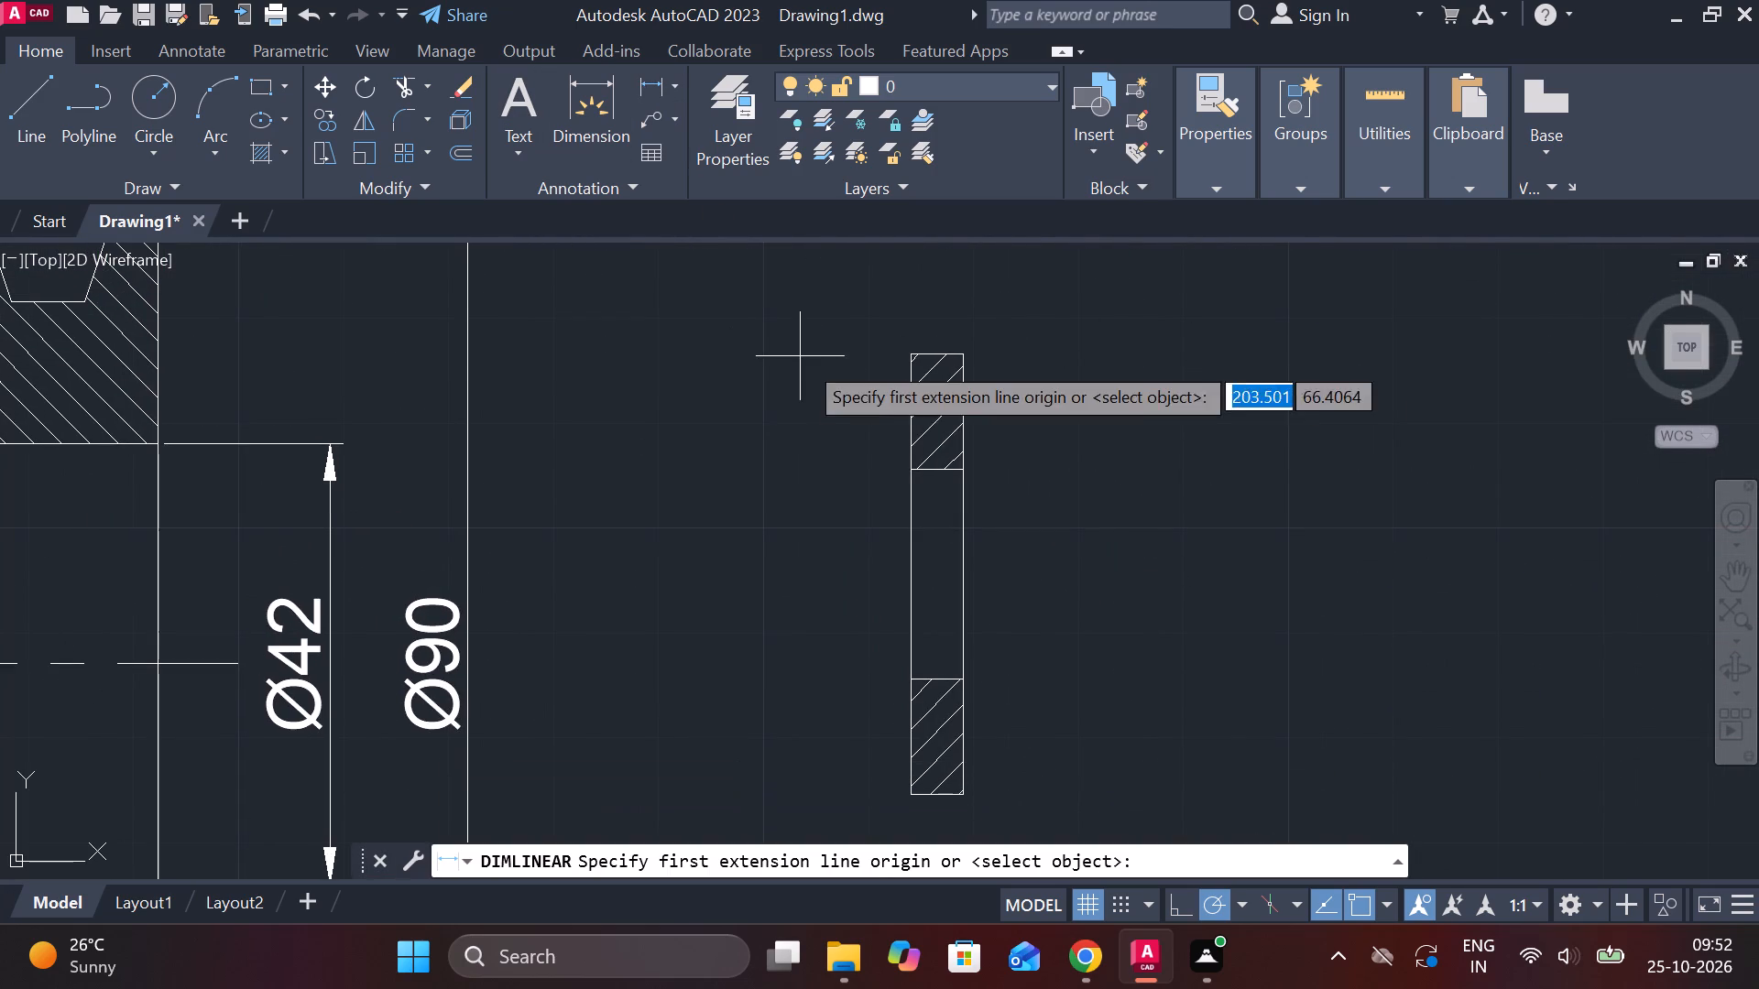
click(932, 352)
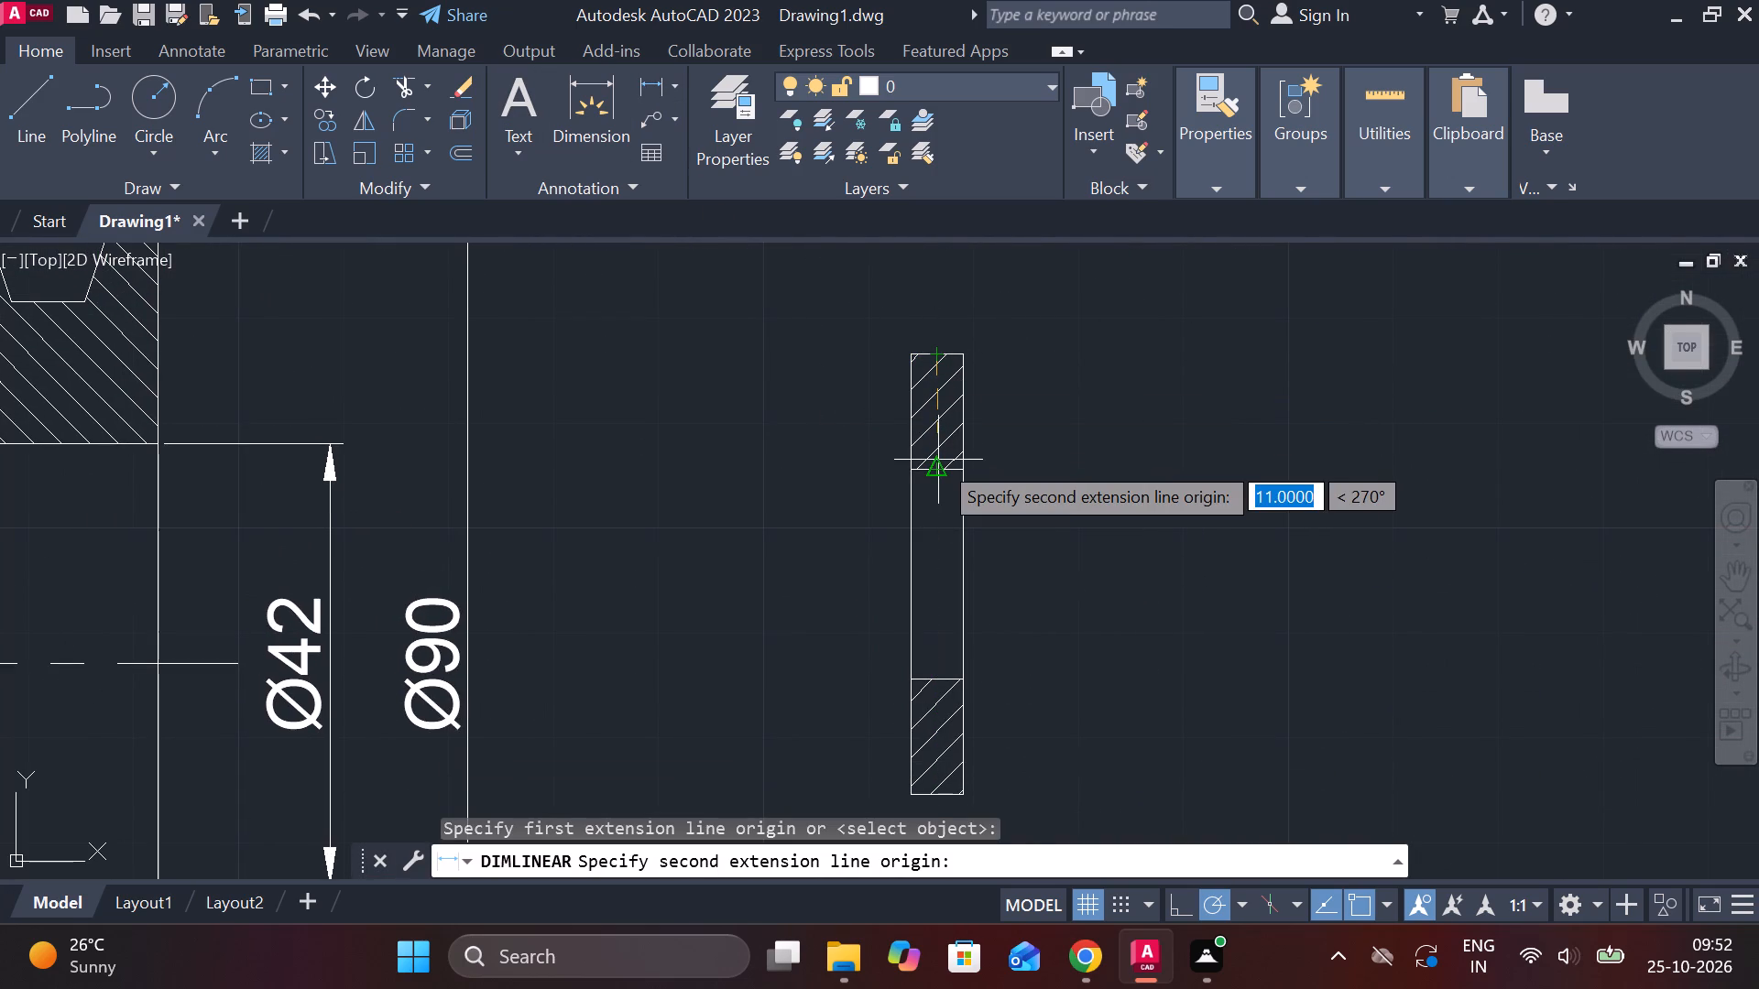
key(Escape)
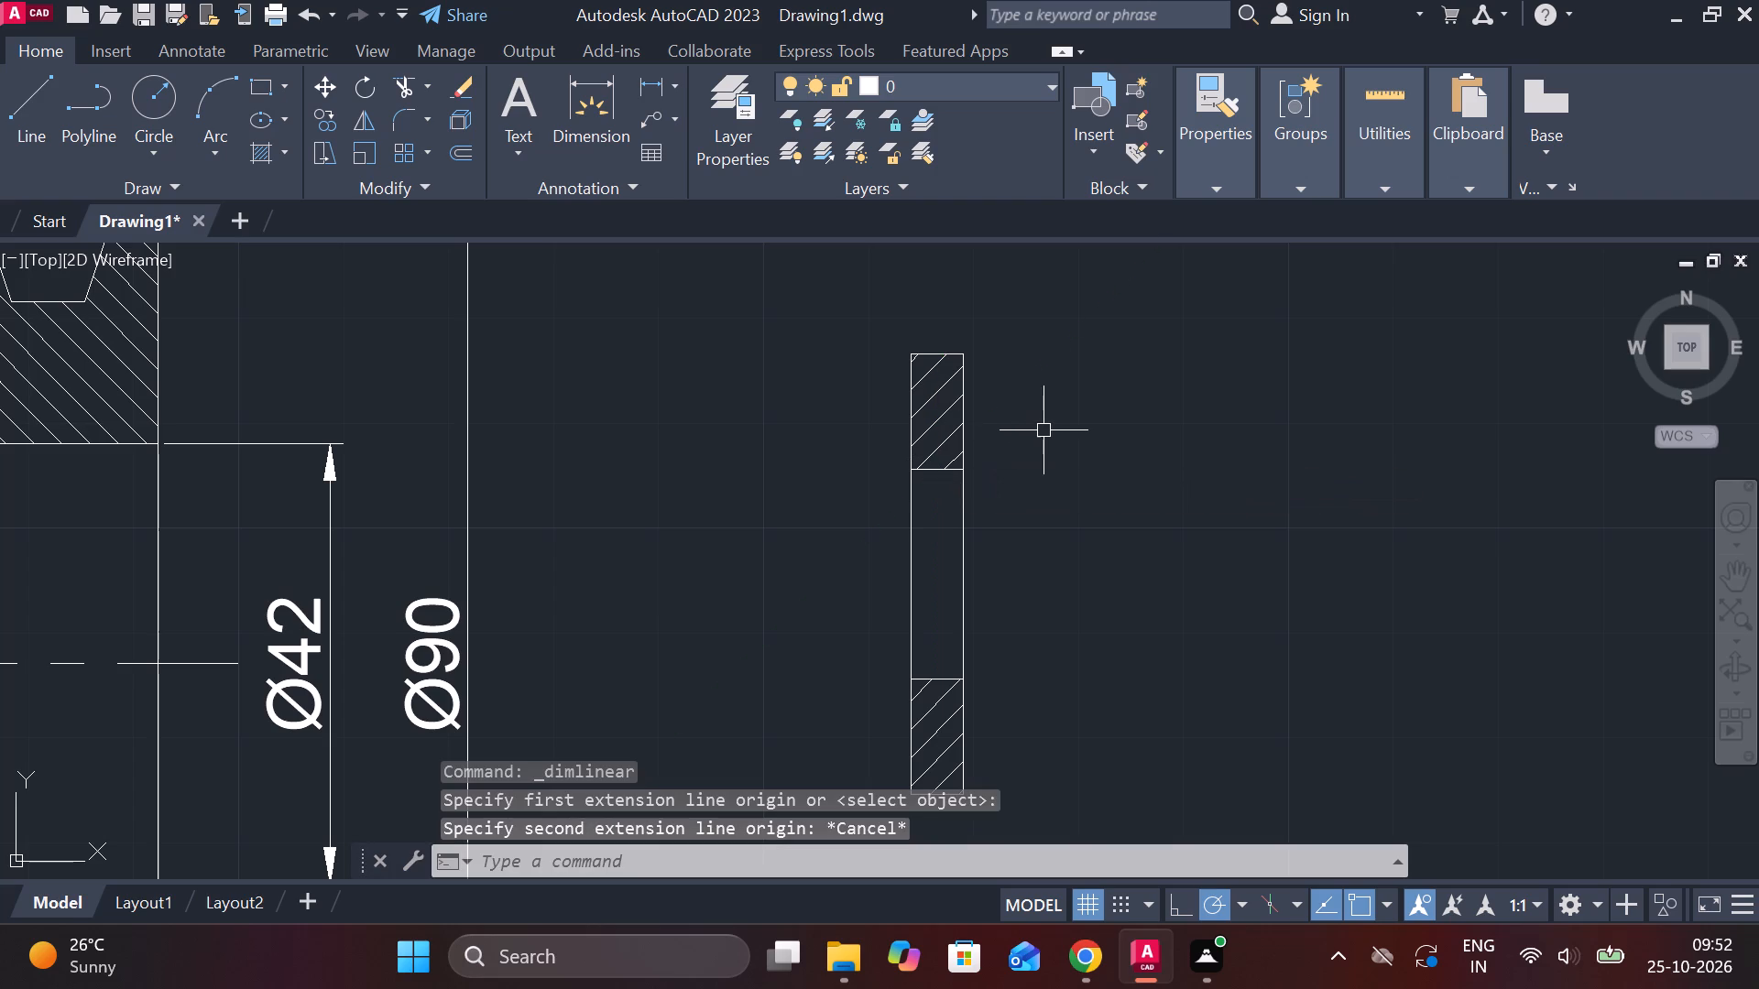
Add a centerline midway between the narrow rectangle's top edge and the cross line bounding its upper hatched area.
key(c)
key(e)
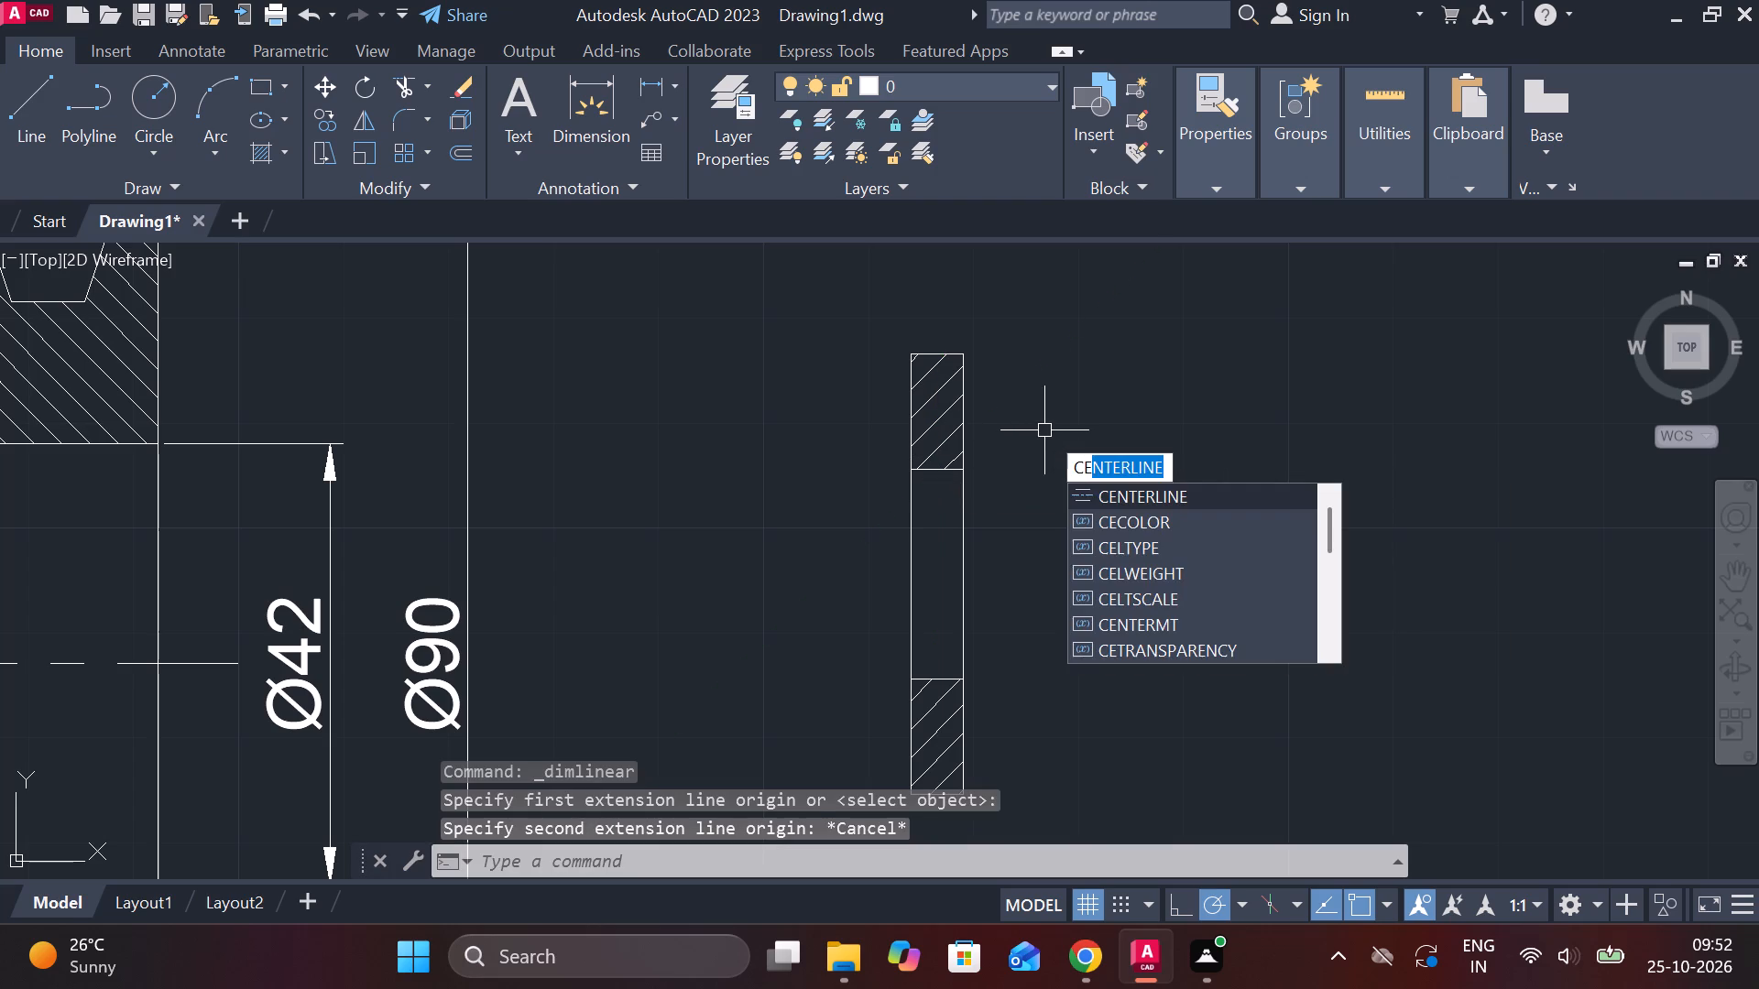
click(1093, 489)
click(943, 347)
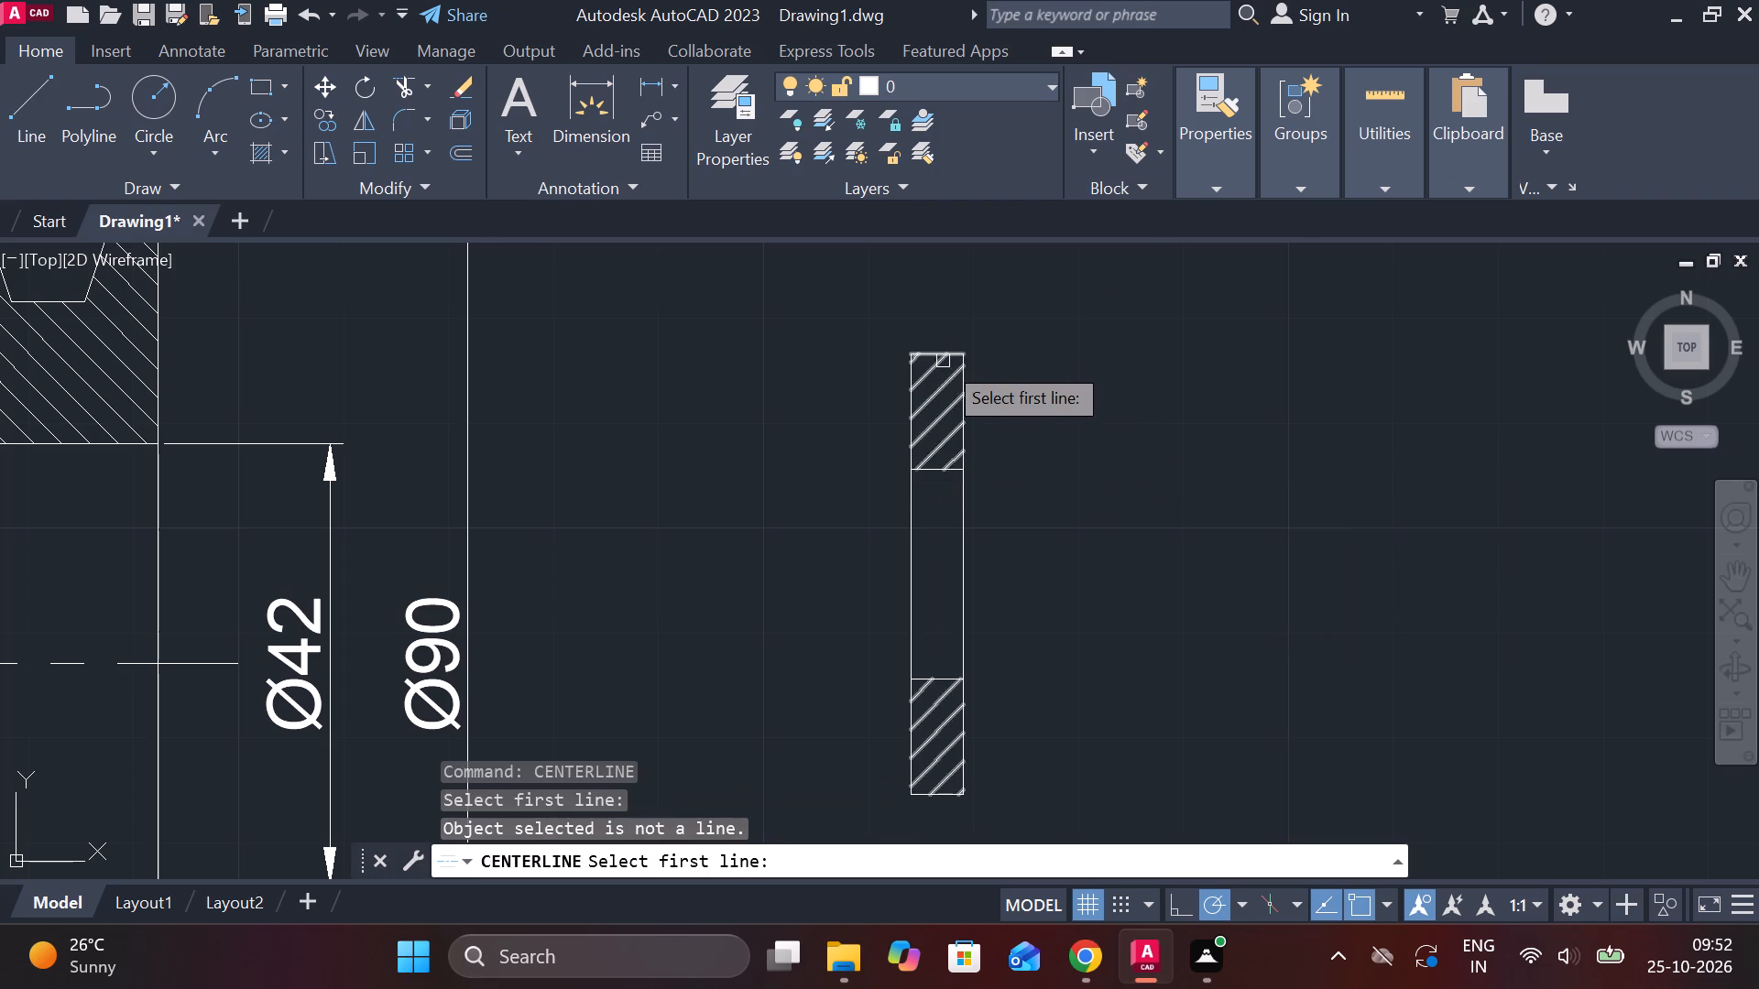
click(941, 357)
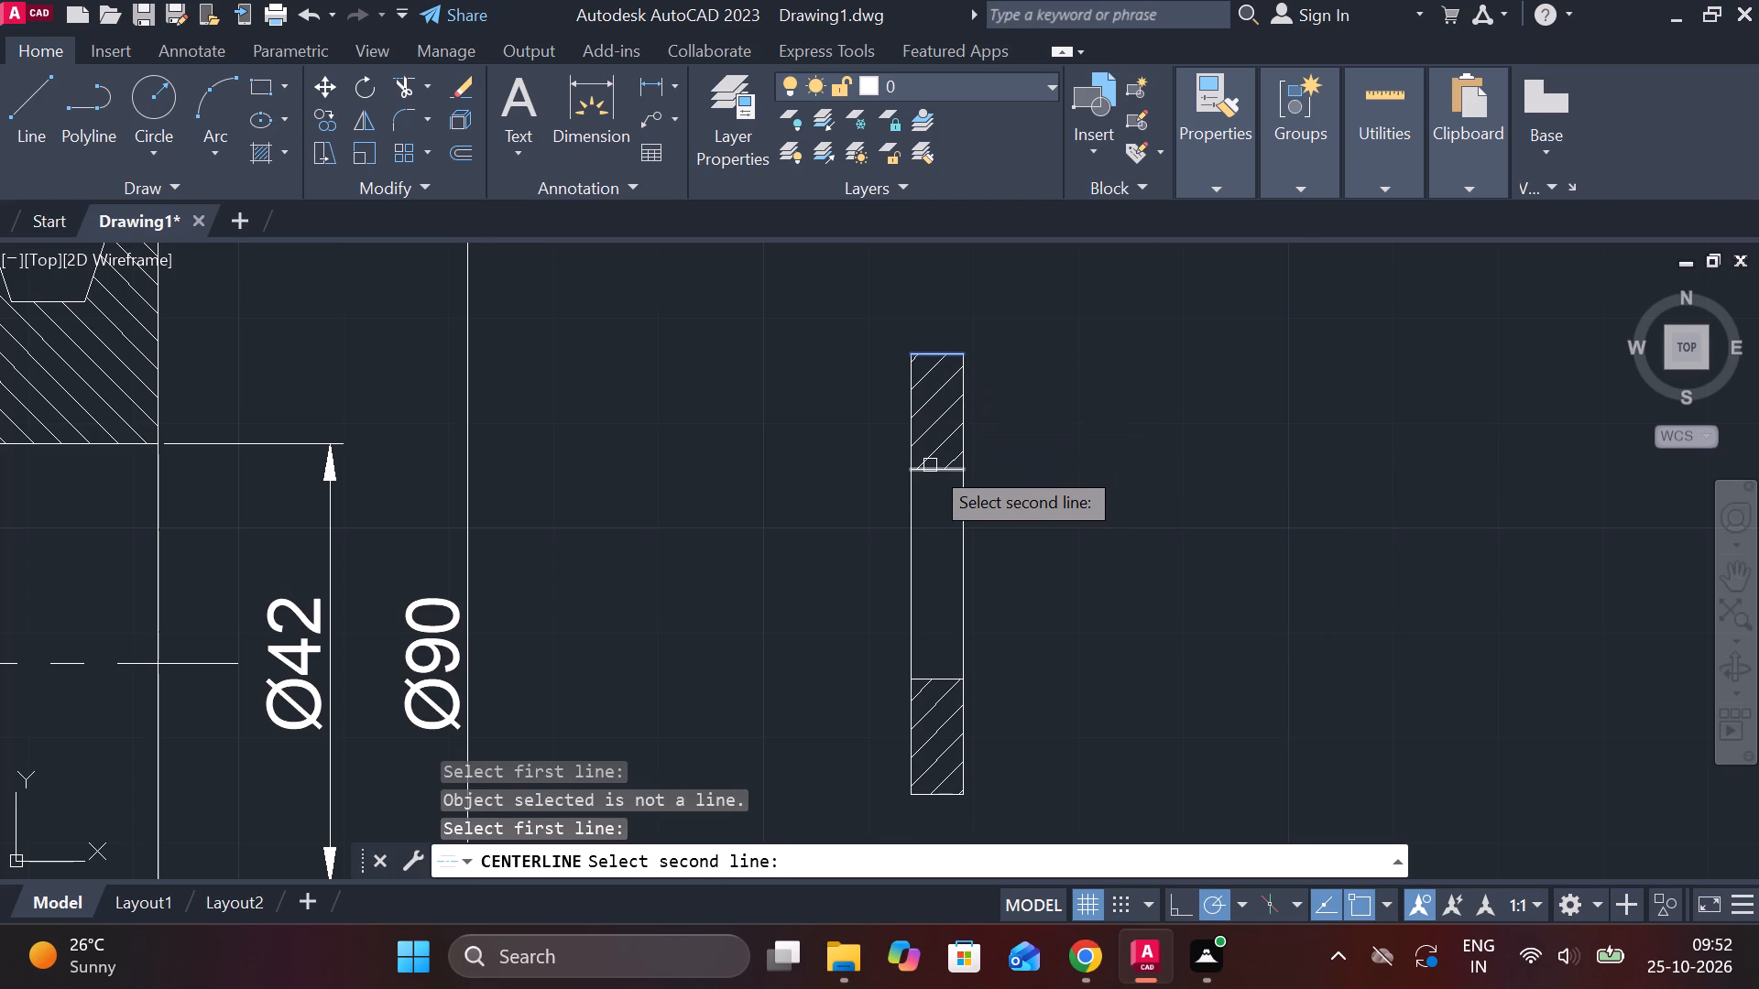
click(930, 465)
key(Escape)
Draw a circle of diameter 4 centred on the midpoint of the narrow rectangle's top edge.
text(C)
key(space)
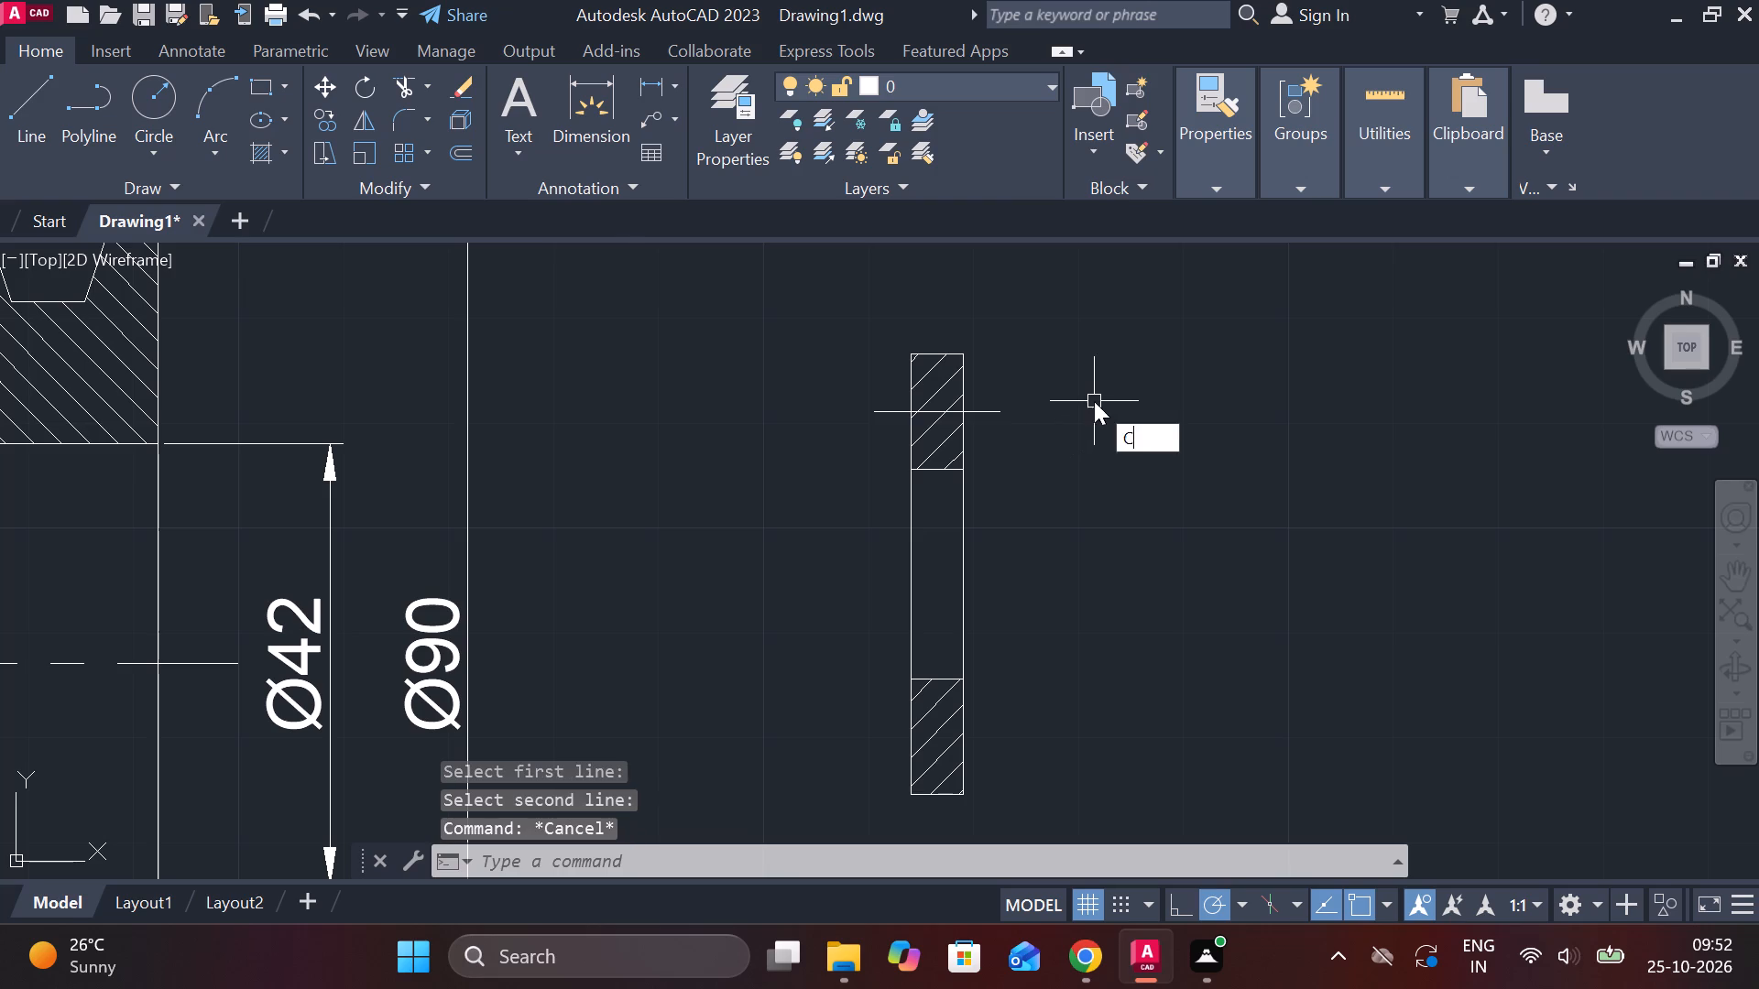
scroll(1019, 388, up, 2)
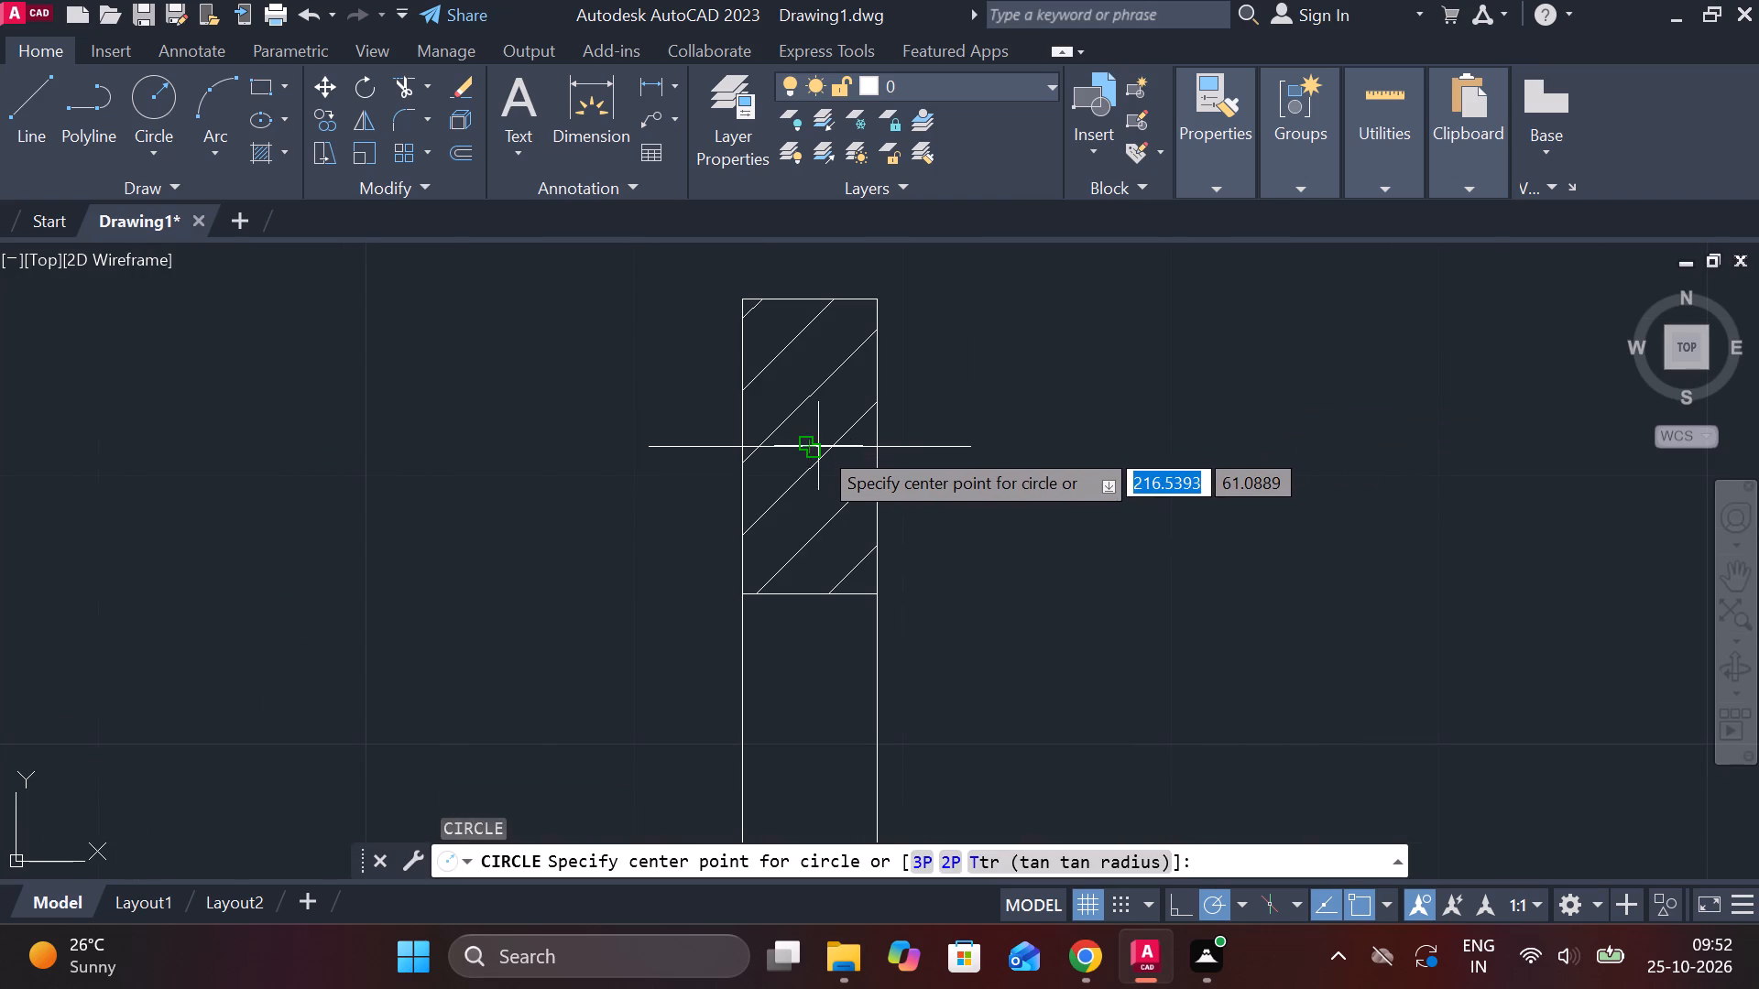
click(811, 289)
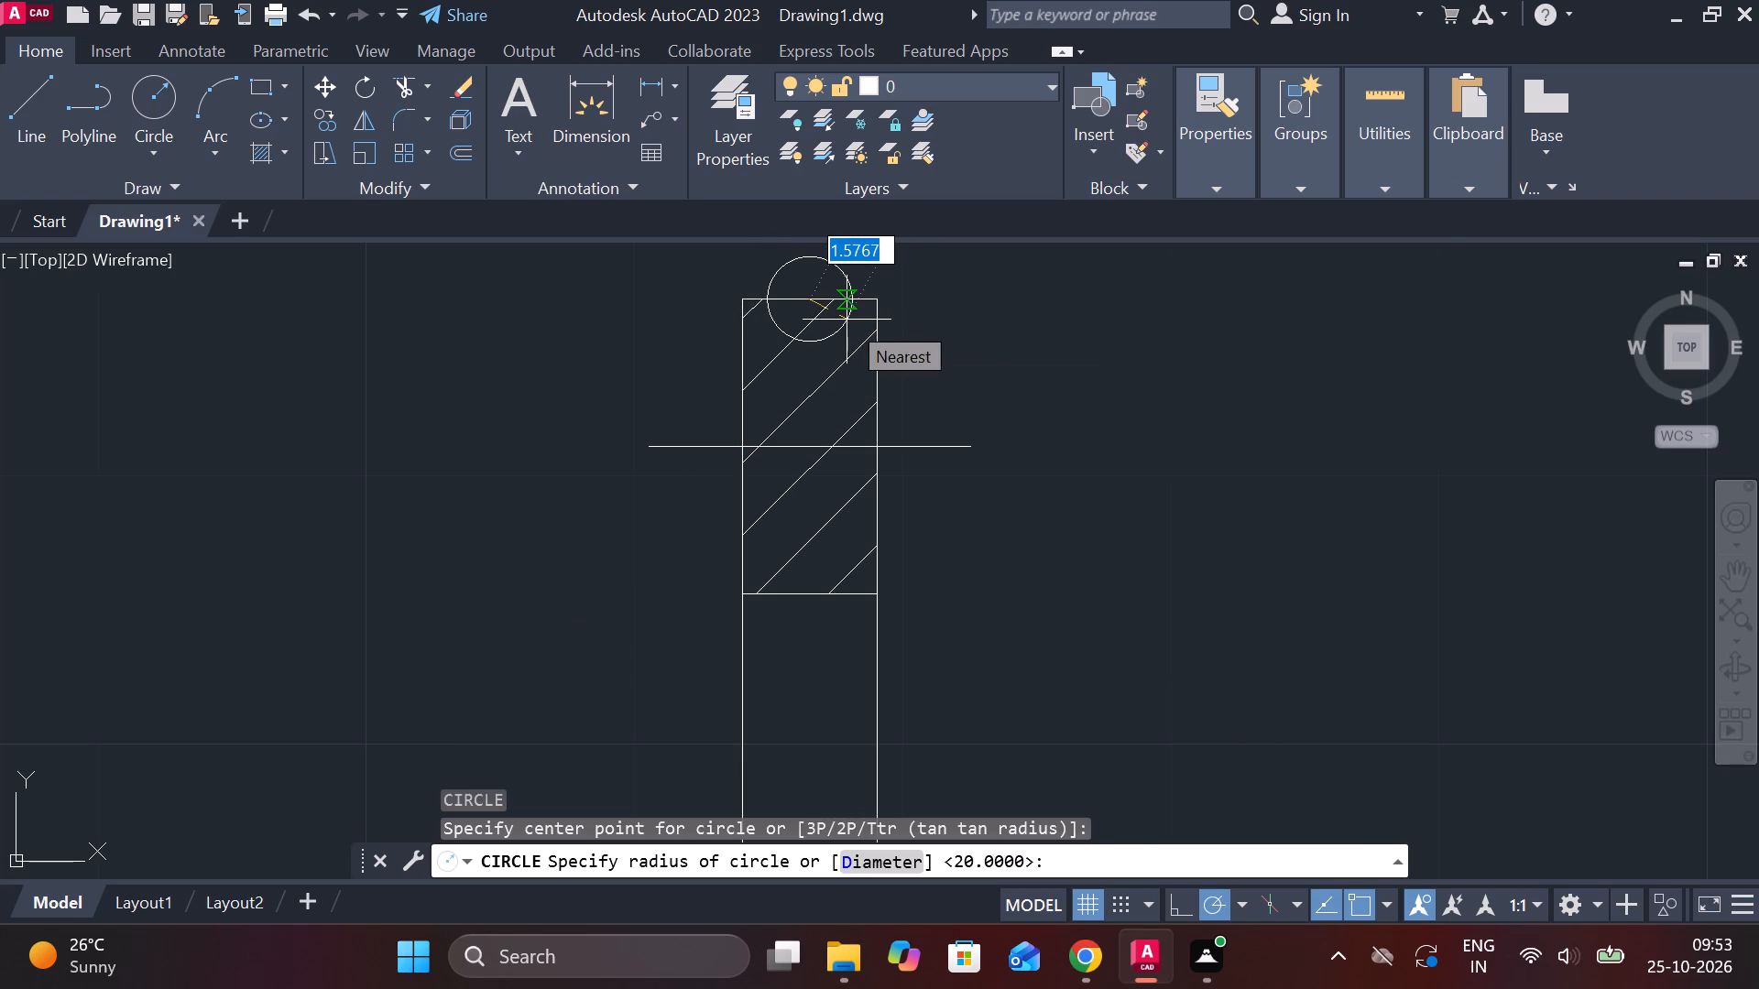
text(D)
key(space)
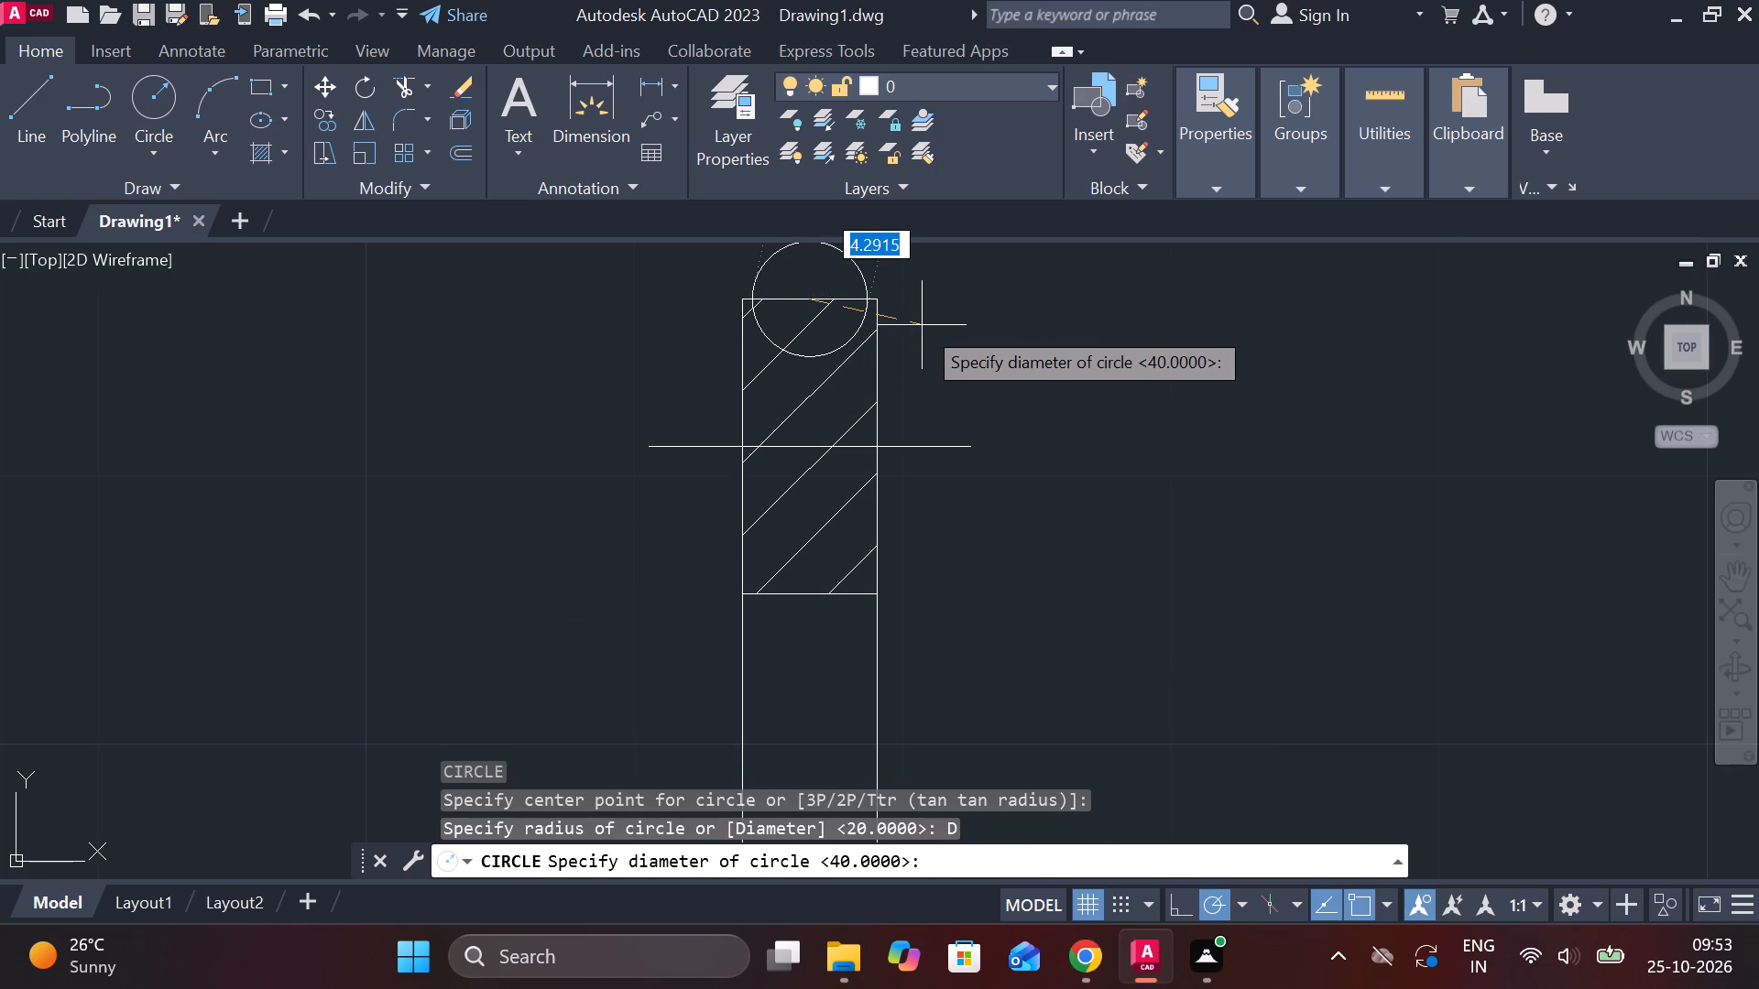
key(3)
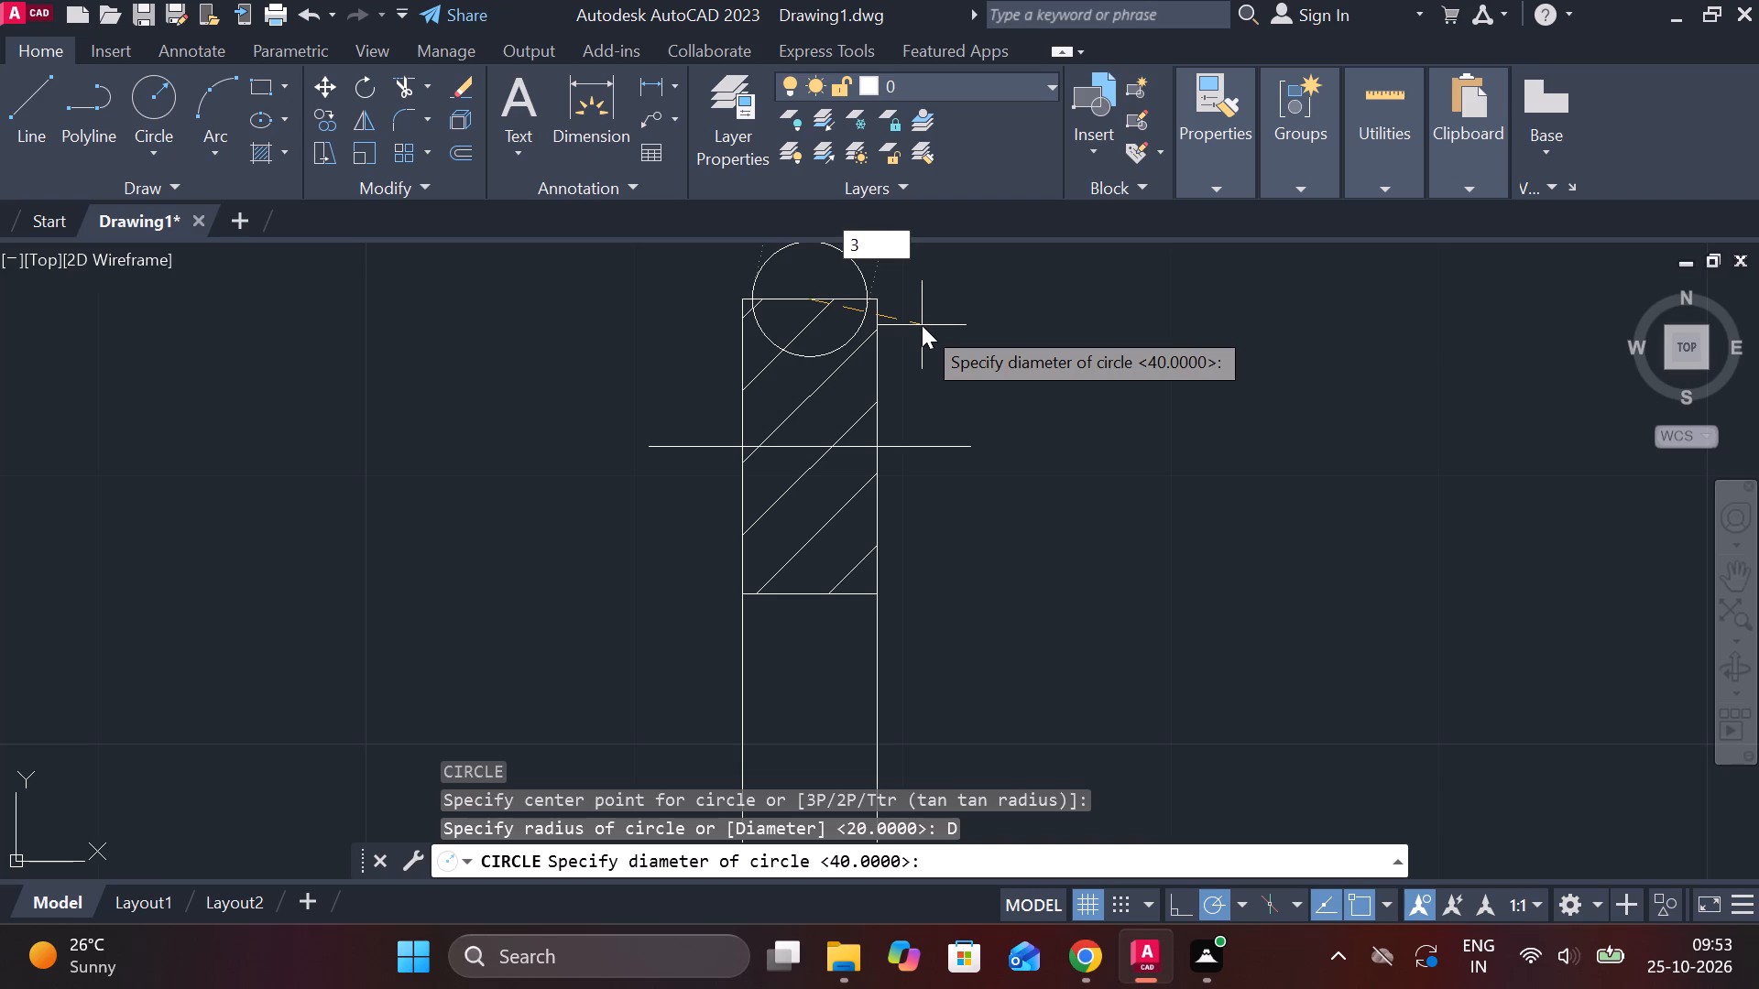
key(BackSpace)
text(4)
key(space)
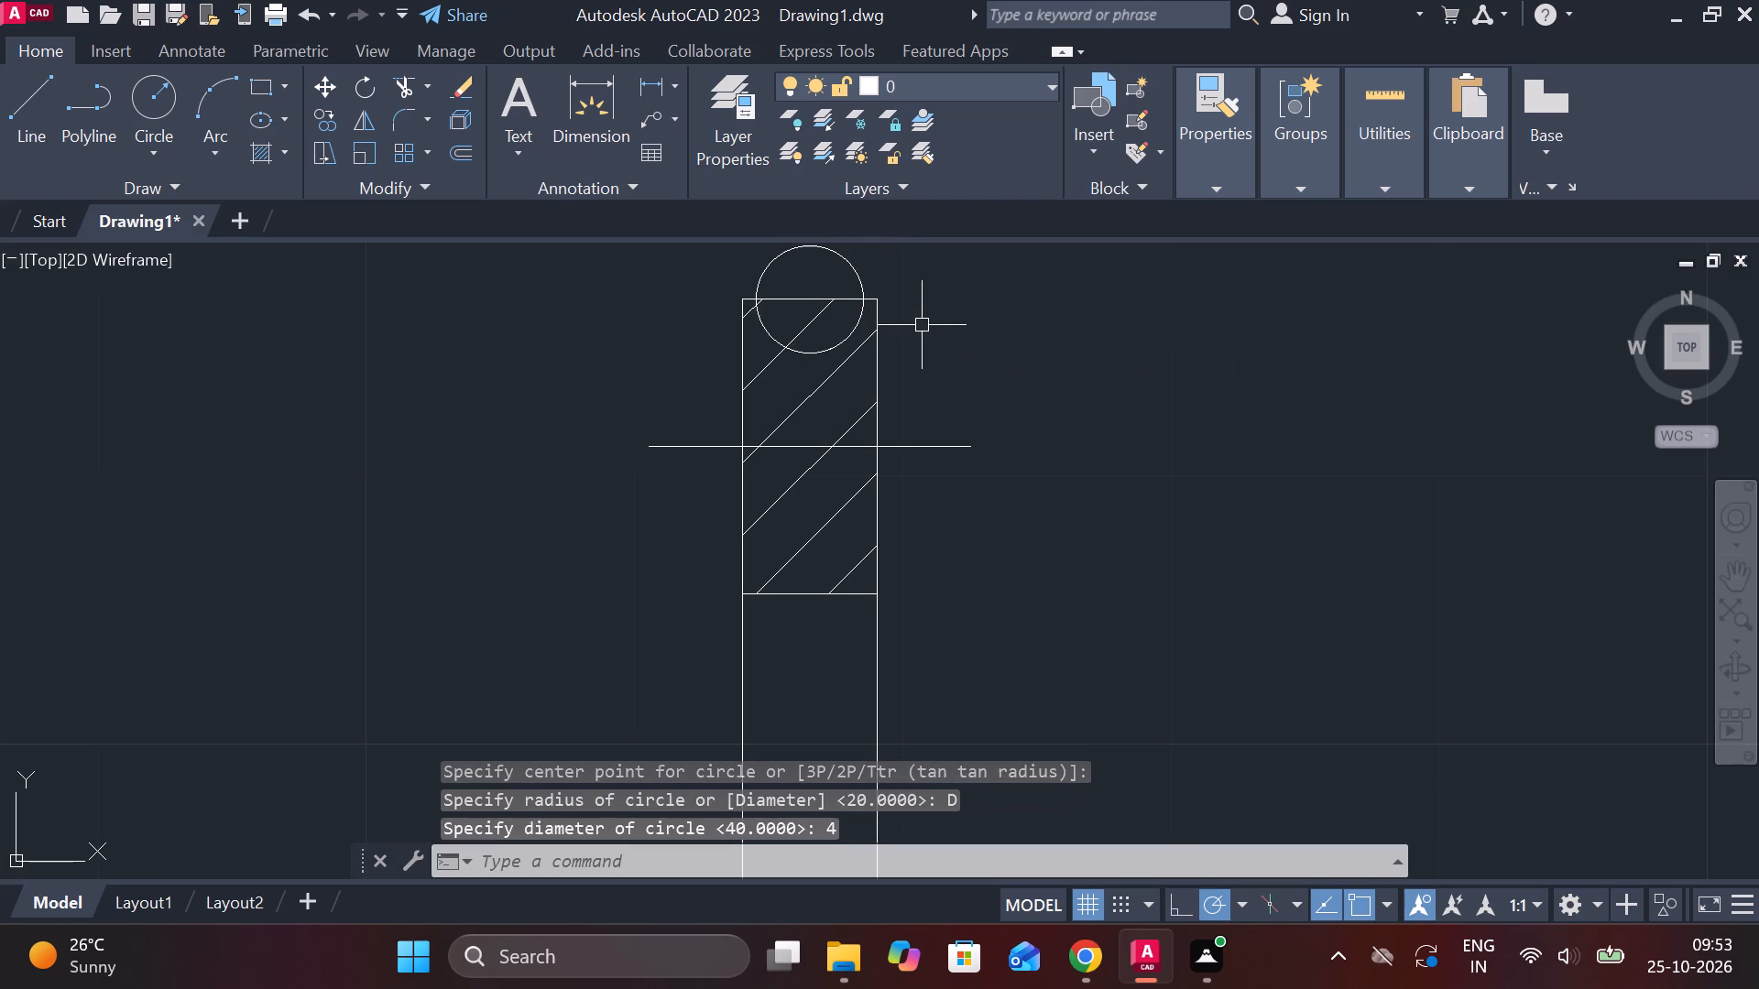
Move the circle by its centre straight down onto the centerline, in the middle of the upper hatched area.
scroll(927, 329, down, 1)
click(884, 299)
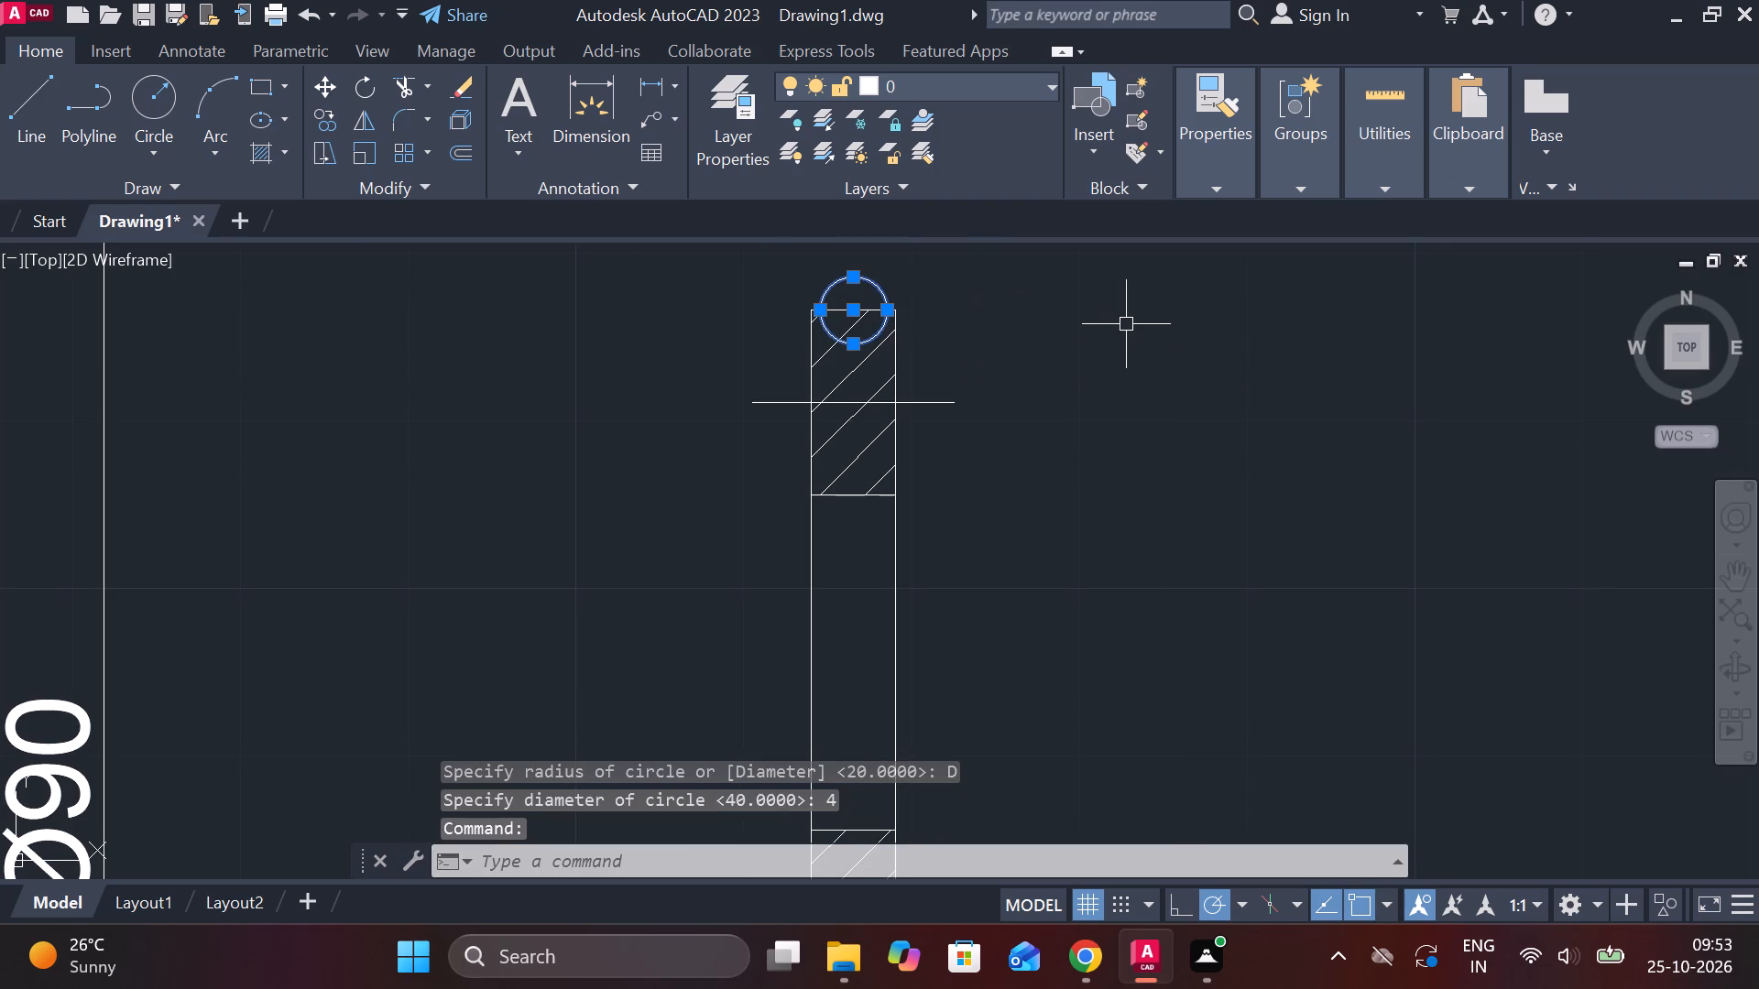
key(m)
key(Return)
scroll(949, 301, up, 2)
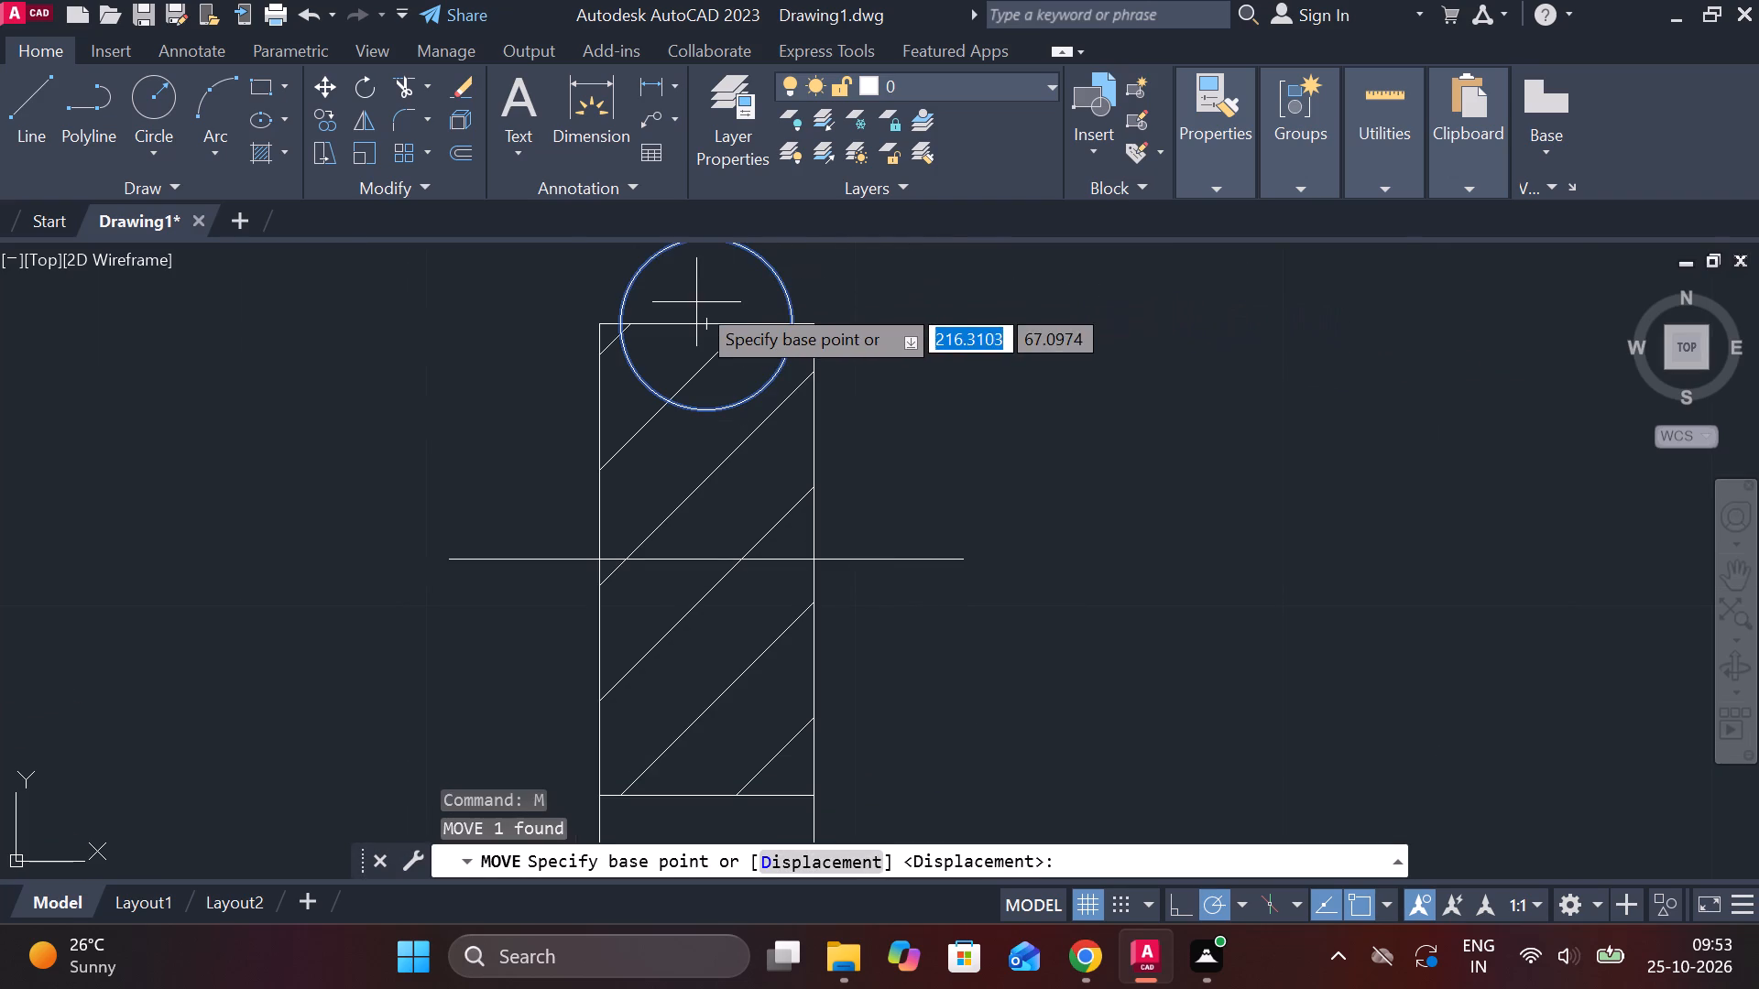
click(706, 317)
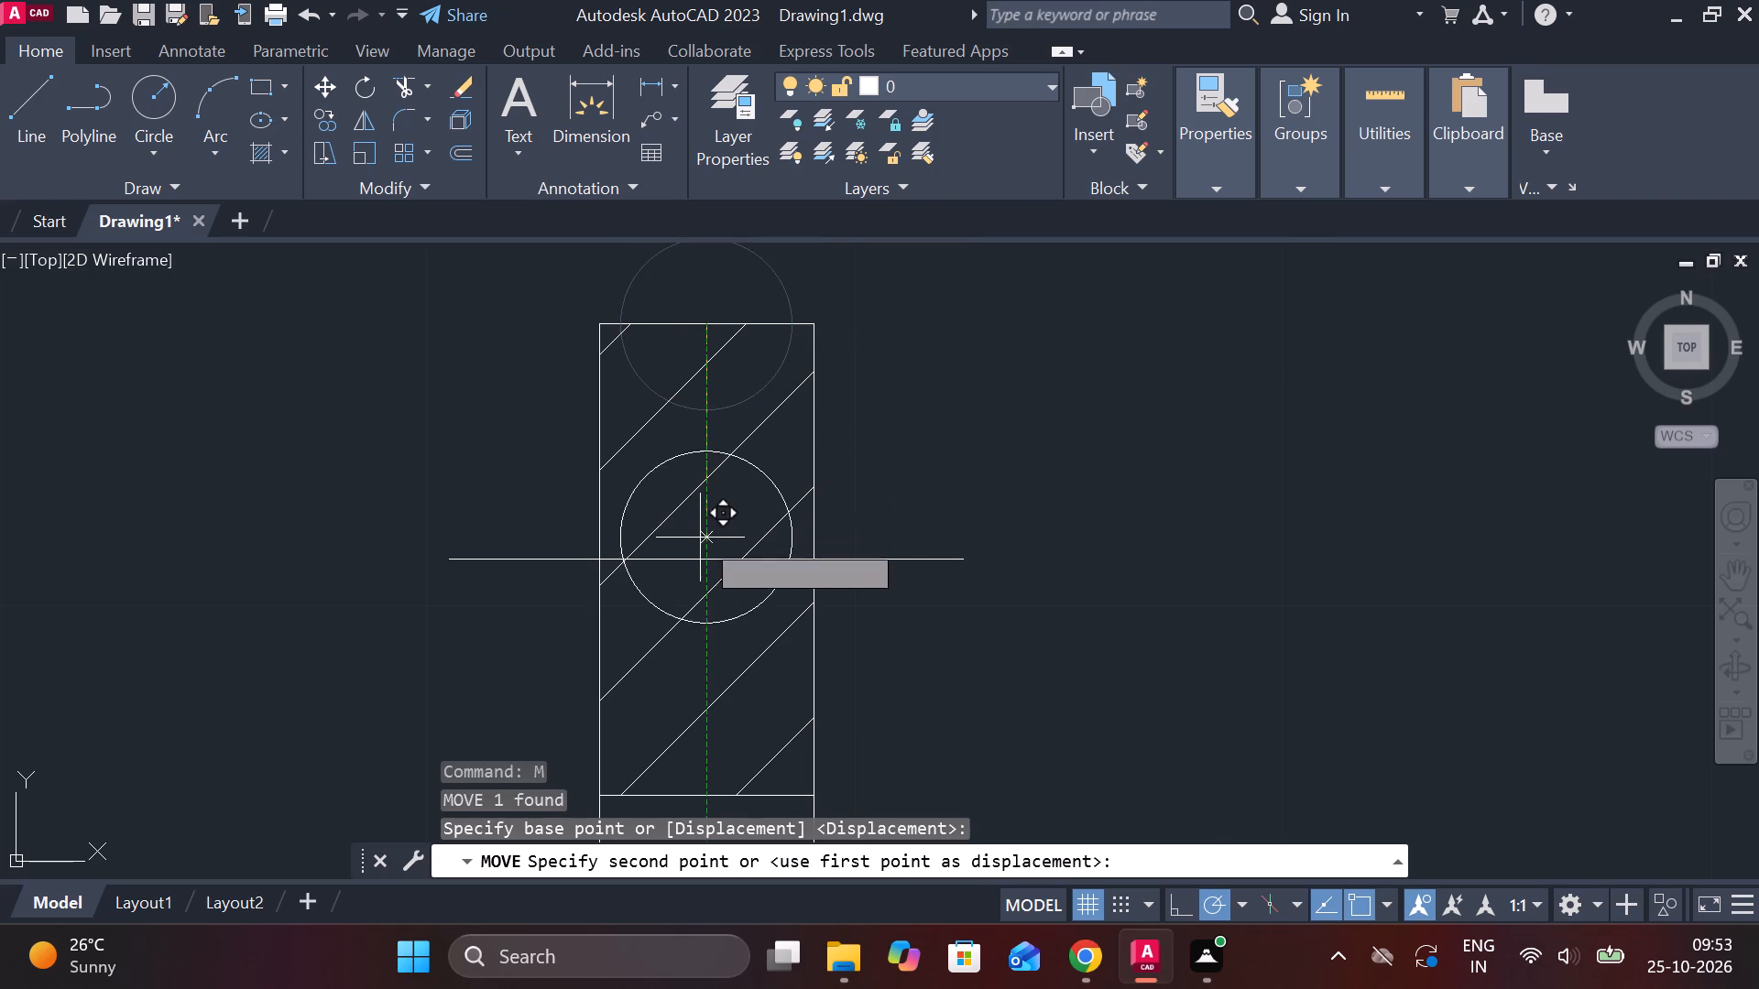
click(708, 552)
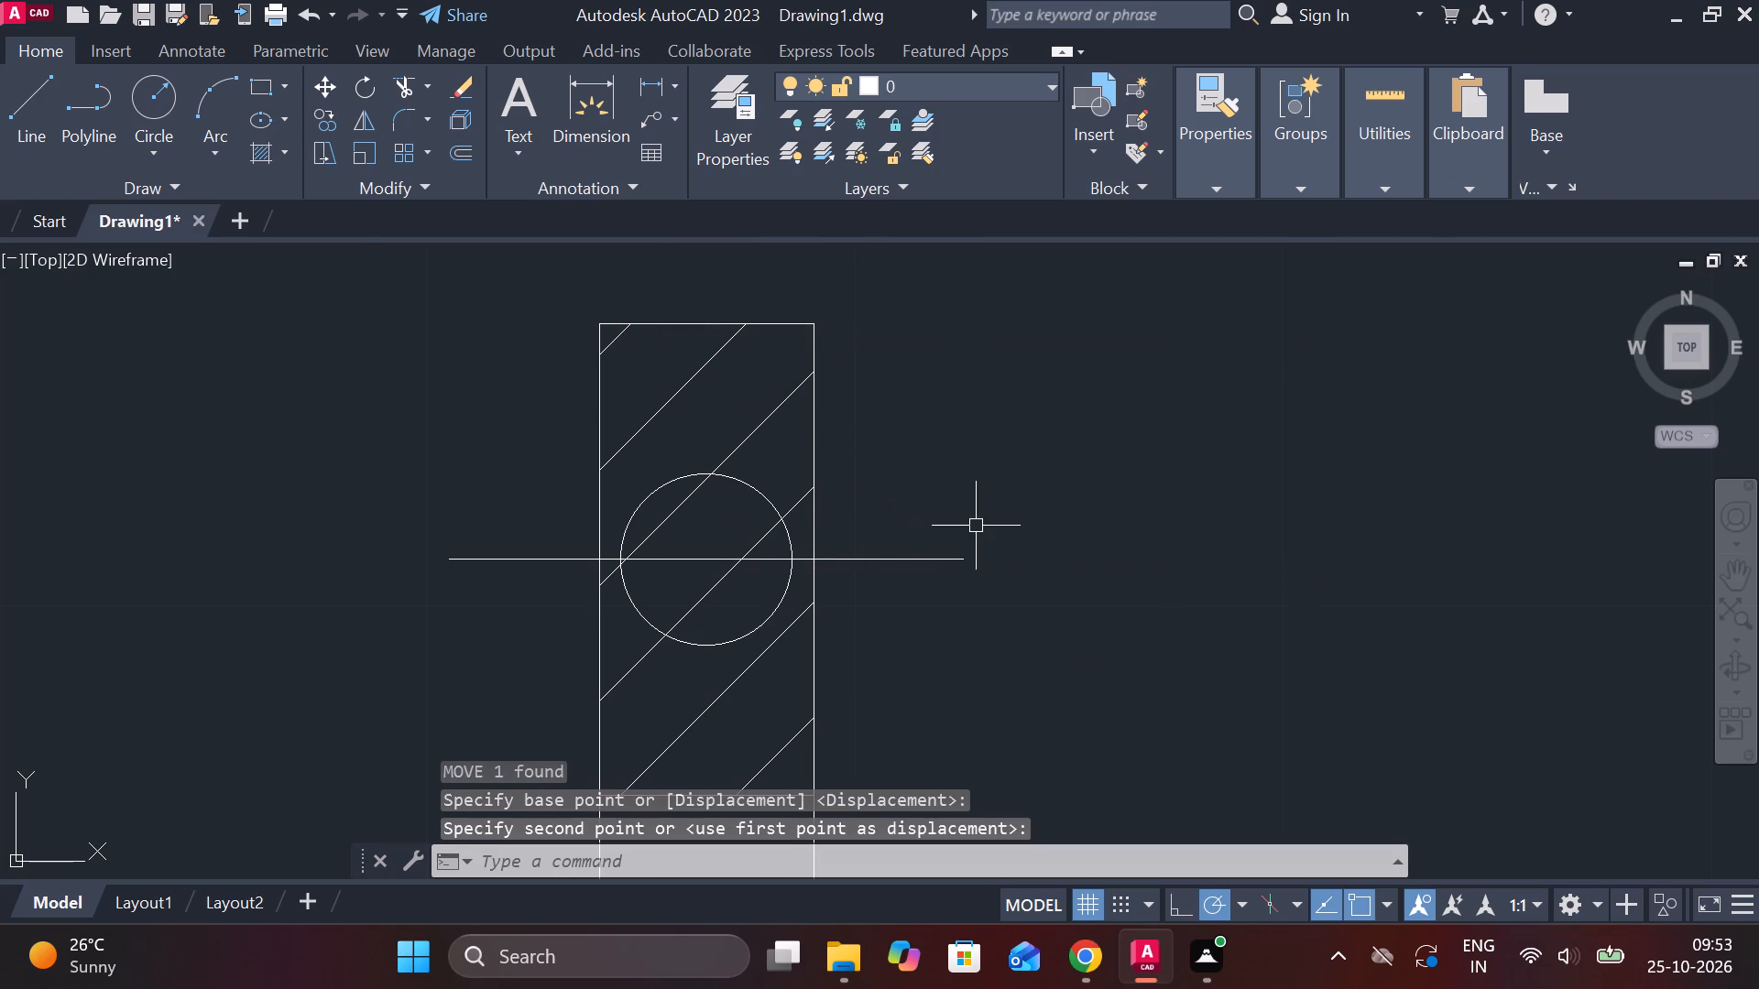
Mirror the circle about the narrow rectangle's horizontal mid-line into the lower hatched area, keeping the original.
scroll(977, 526, down, 1)
click(834, 505)
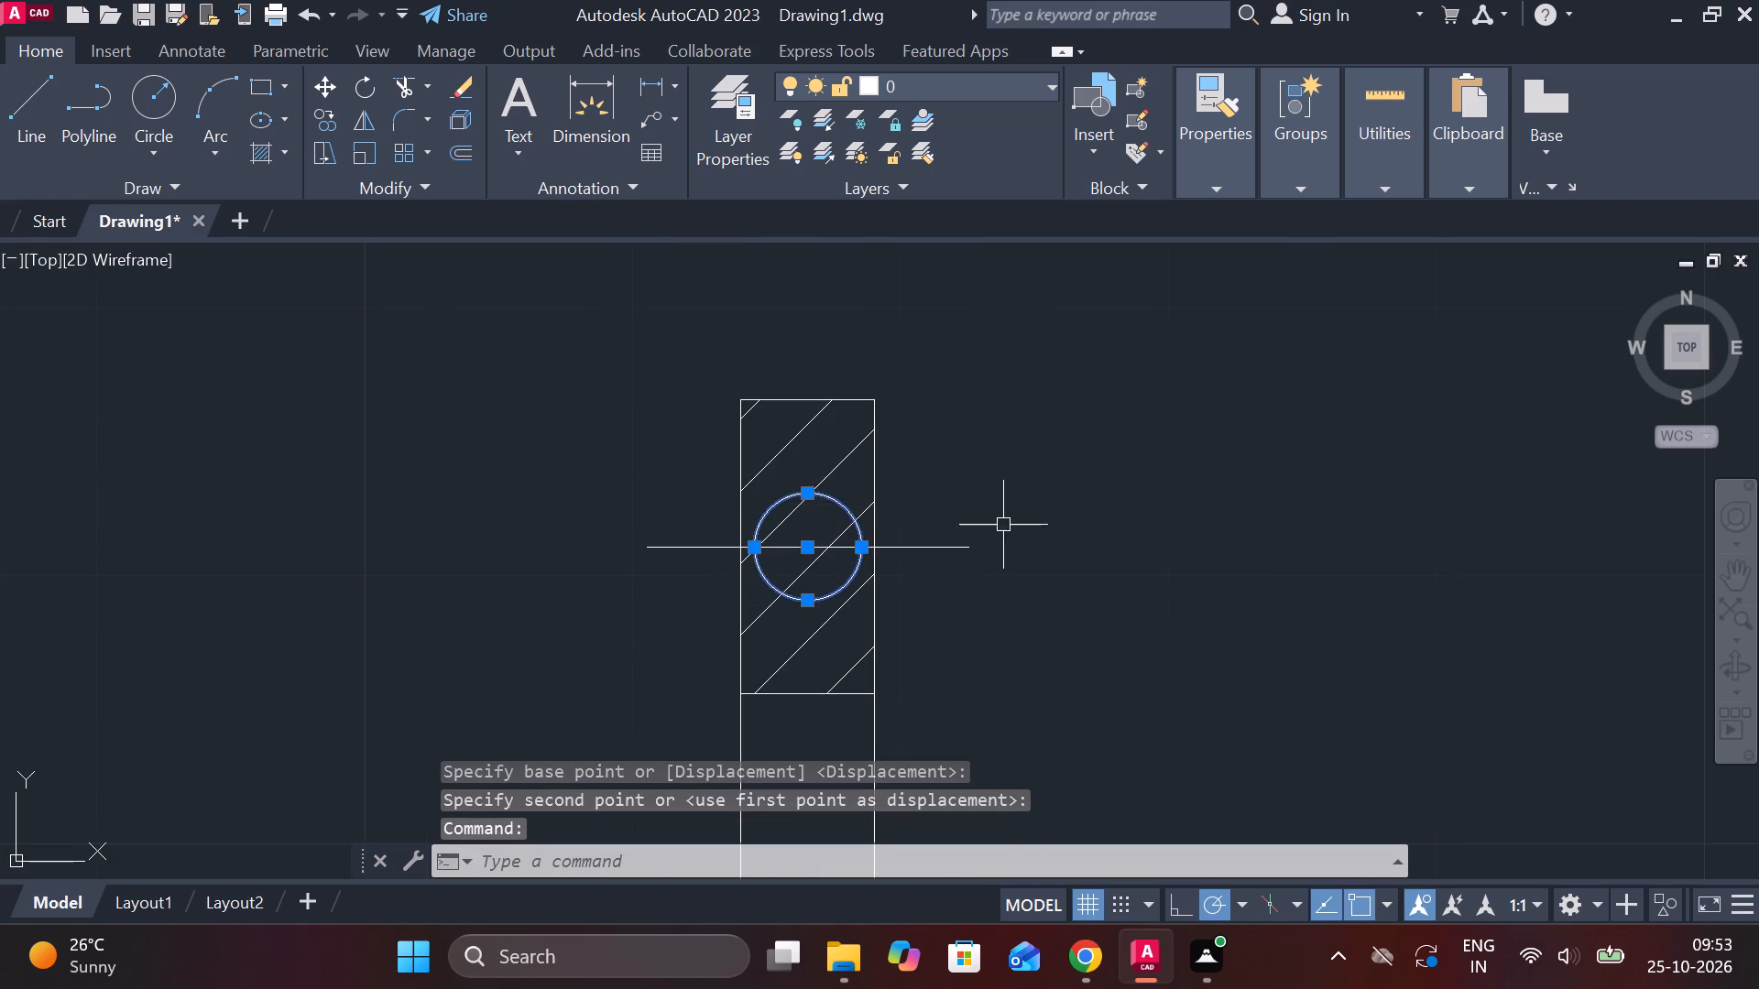
scroll(1018, 525, down, 2)
text(MI)
key(Return)
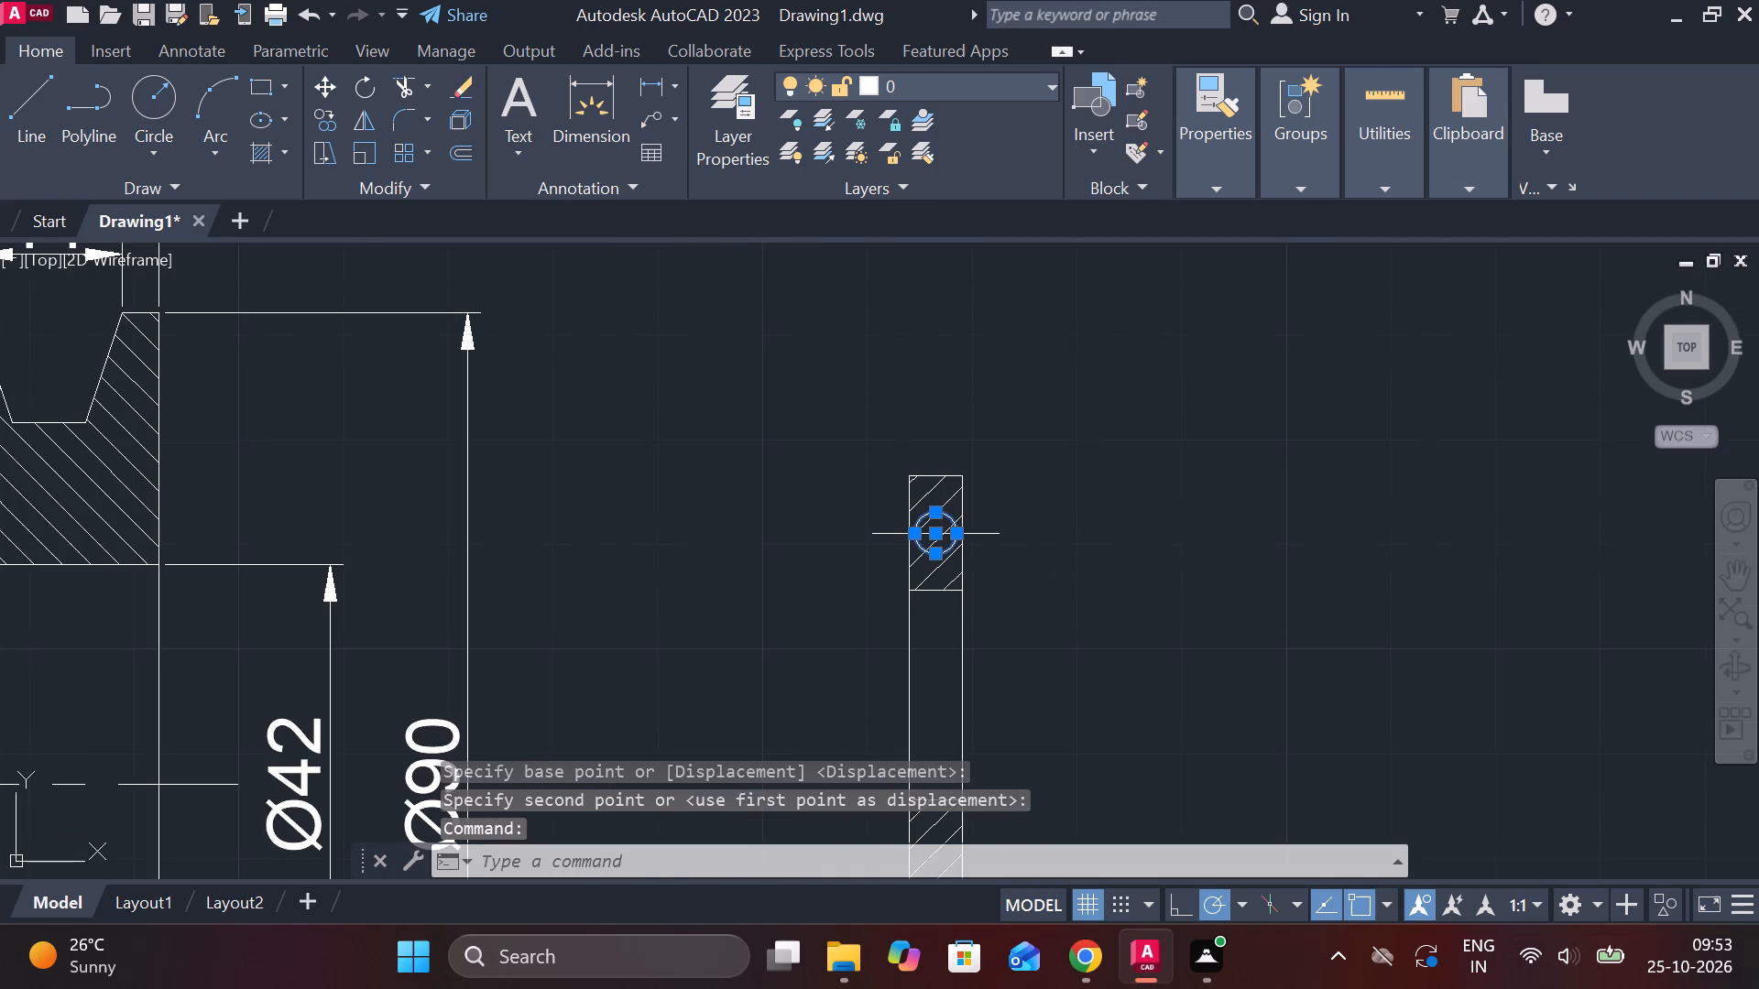
middle_drag(1056, 585, 1007, 510)
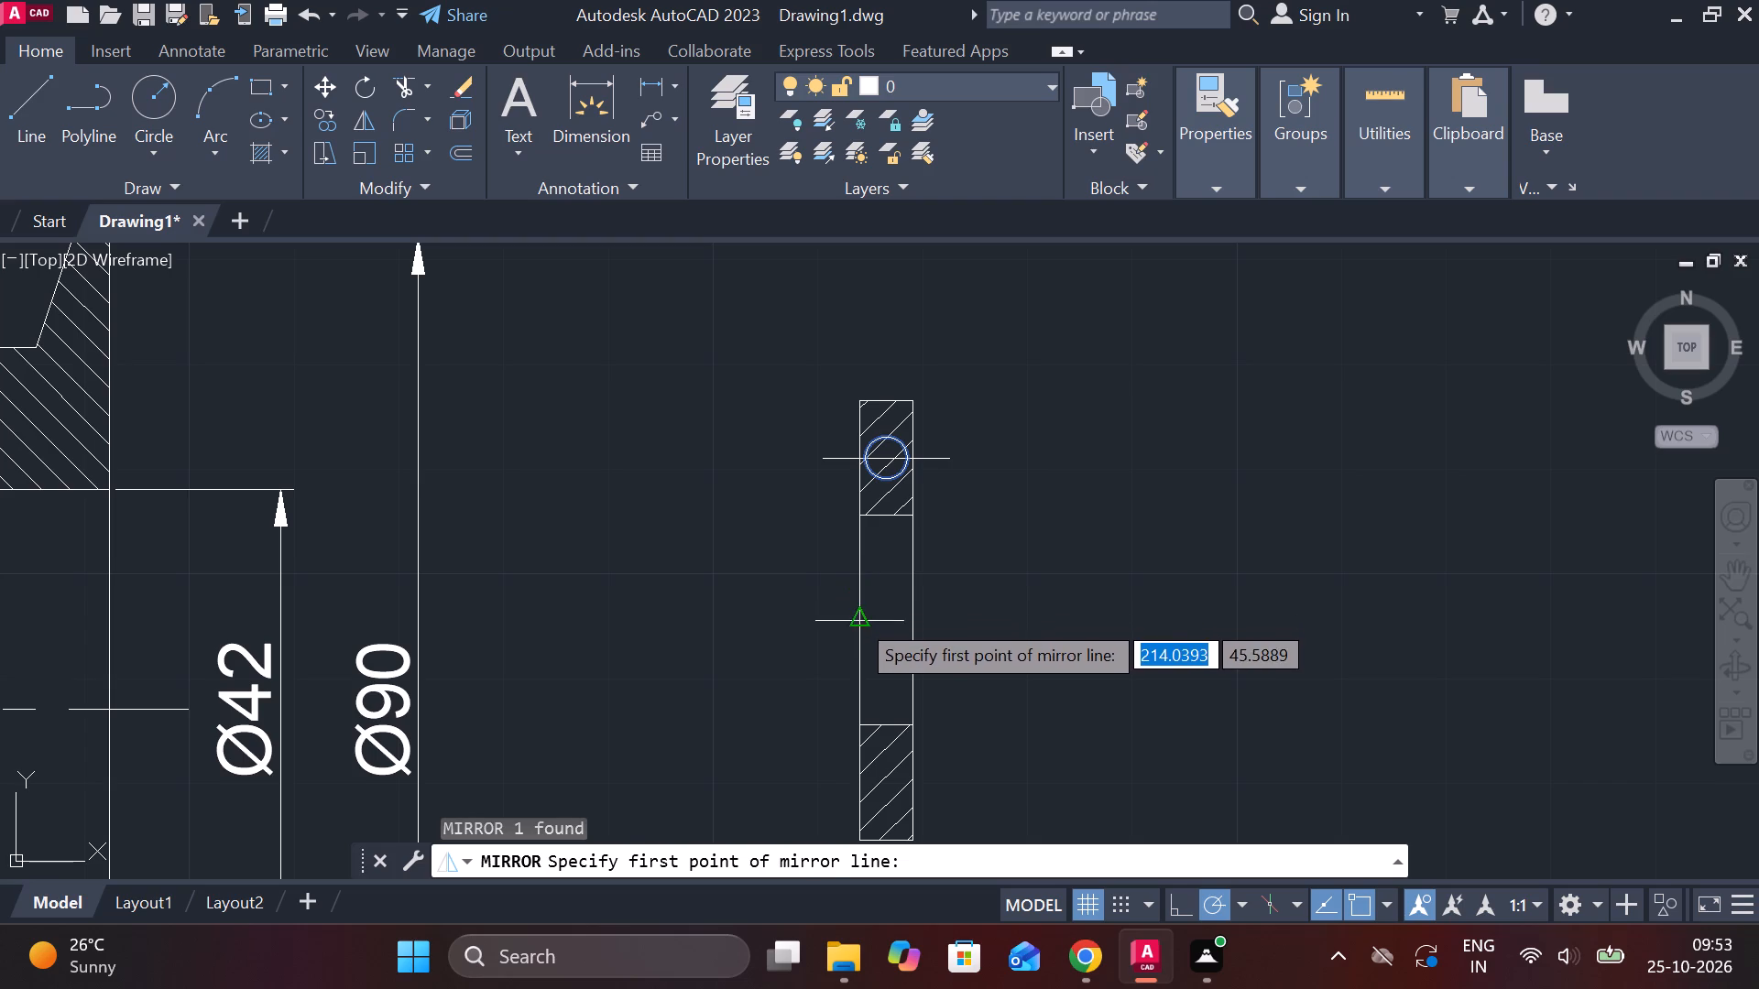
click(856, 618)
click(913, 618)
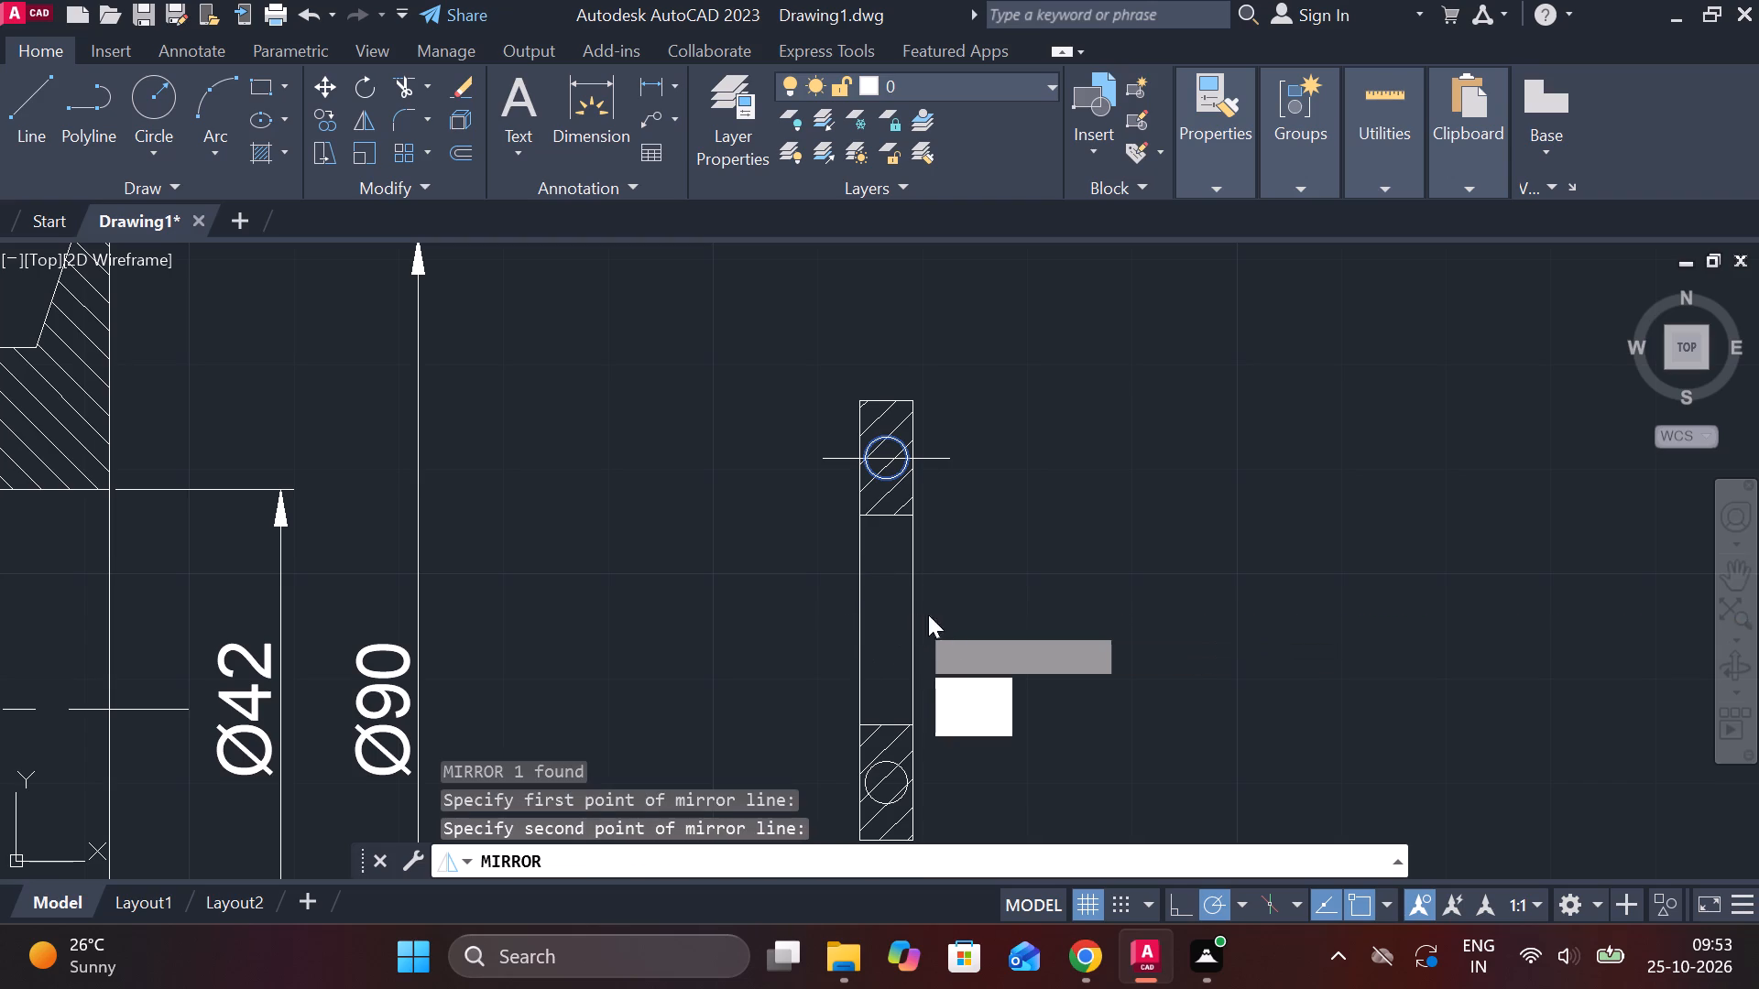
drag(981, 718, 913, 618)
Erase the centerline crossing the upper hatched area.
scroll(1005, 560, down, 1)
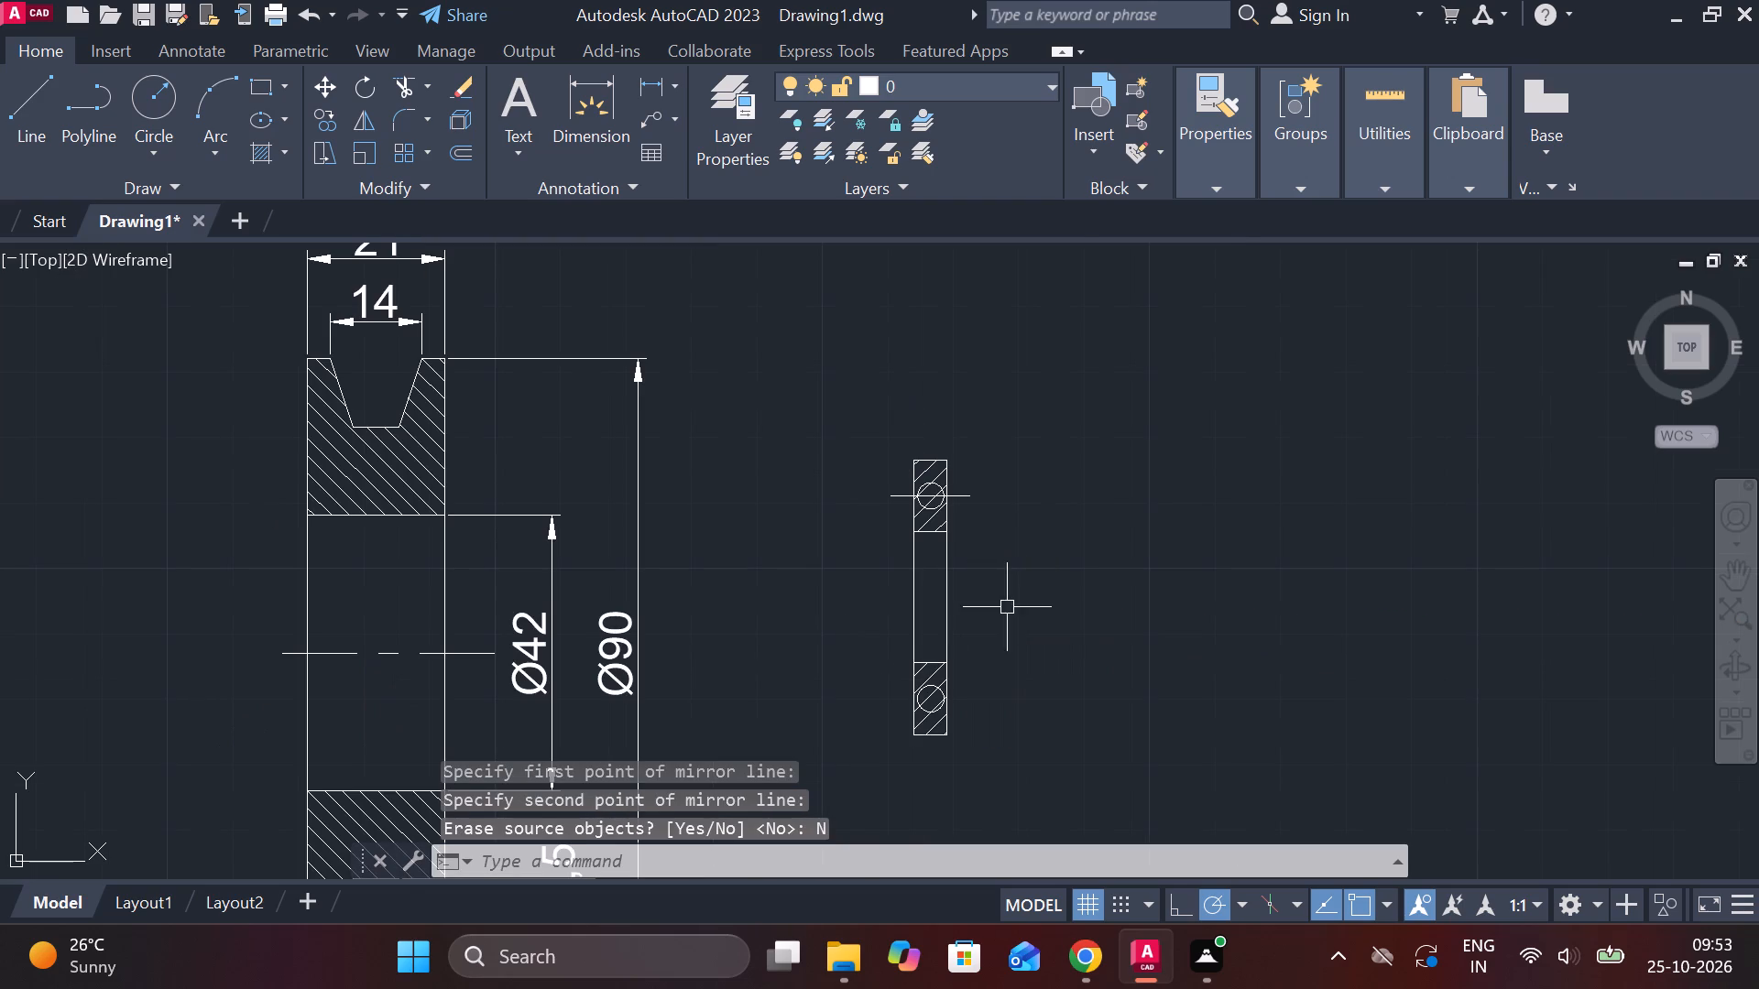
middle_drag(1005, 607, 998, 546)
scroll(963, 616, up, 1)
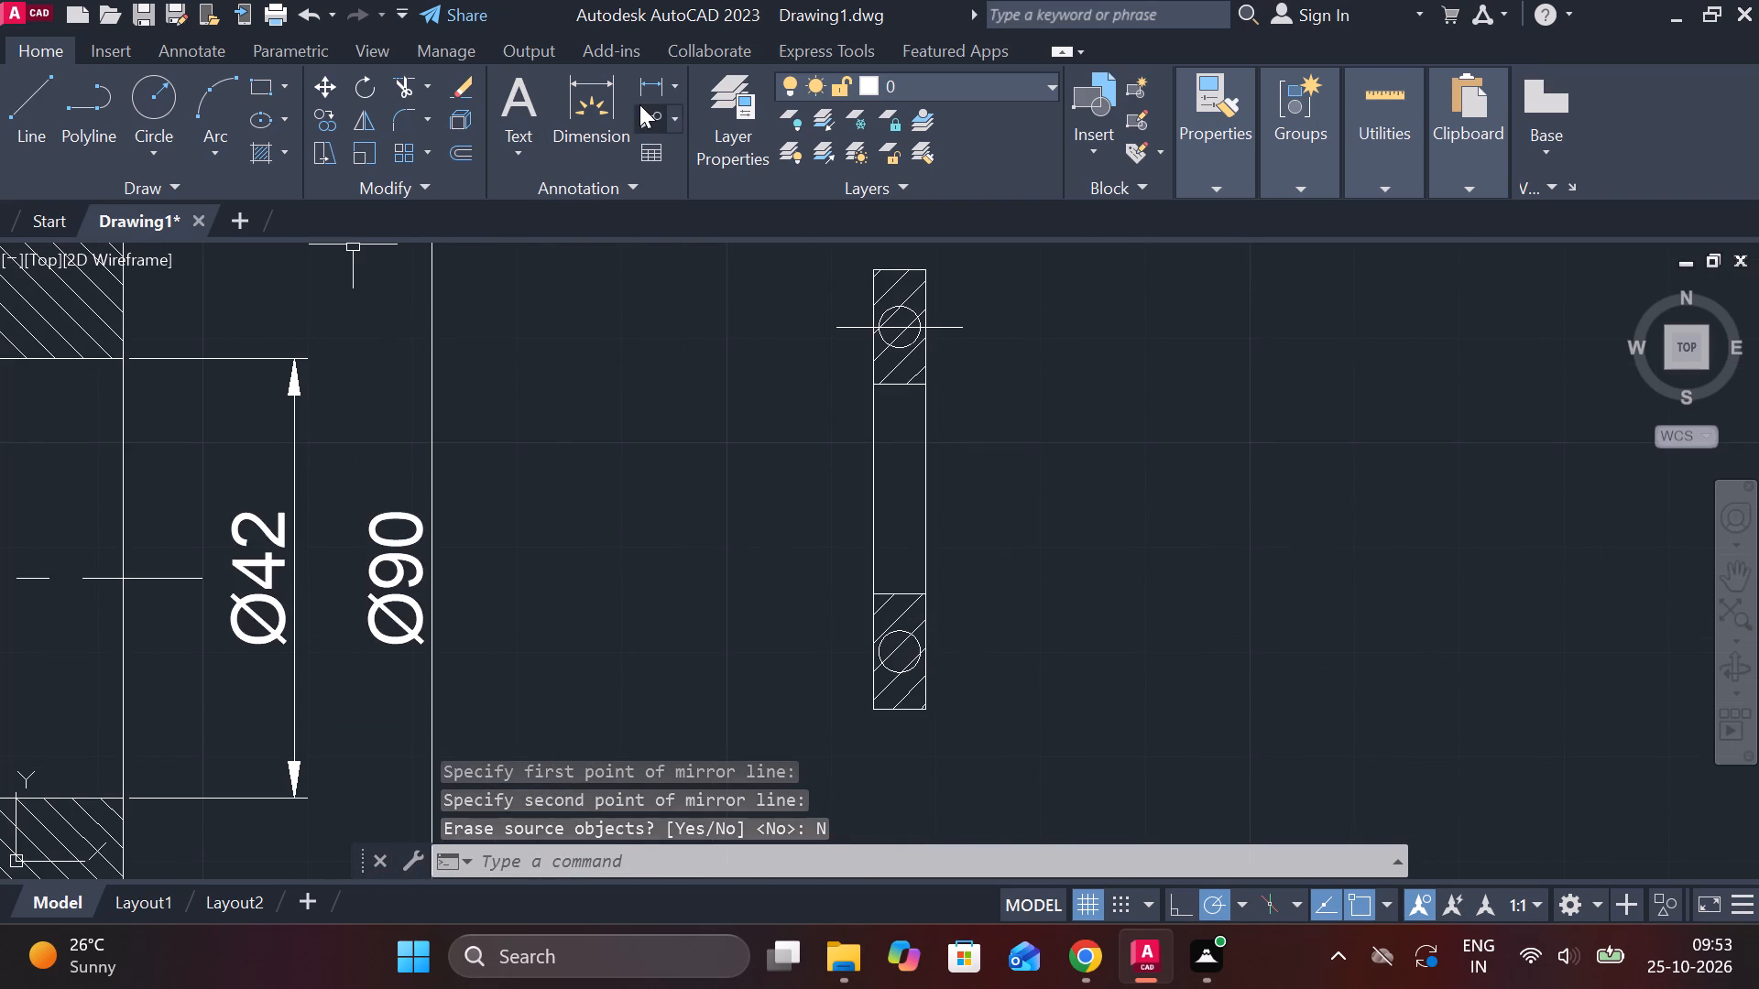
click(941, 323)
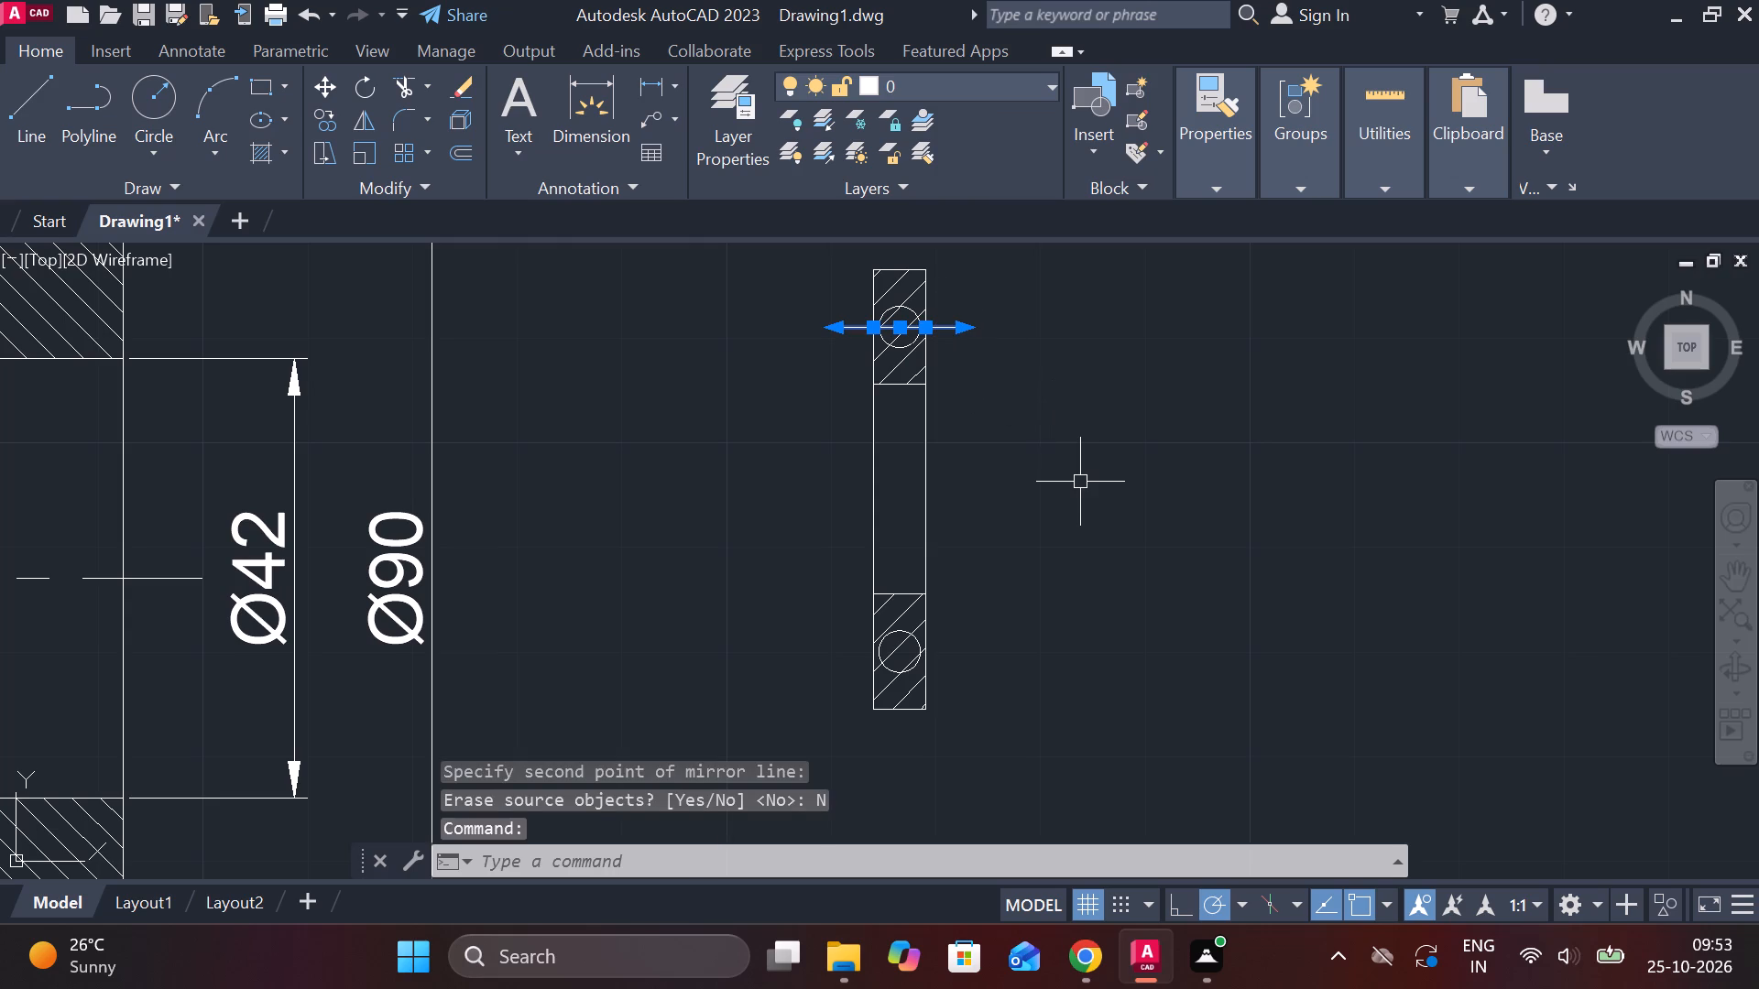
text(E)
key(space)
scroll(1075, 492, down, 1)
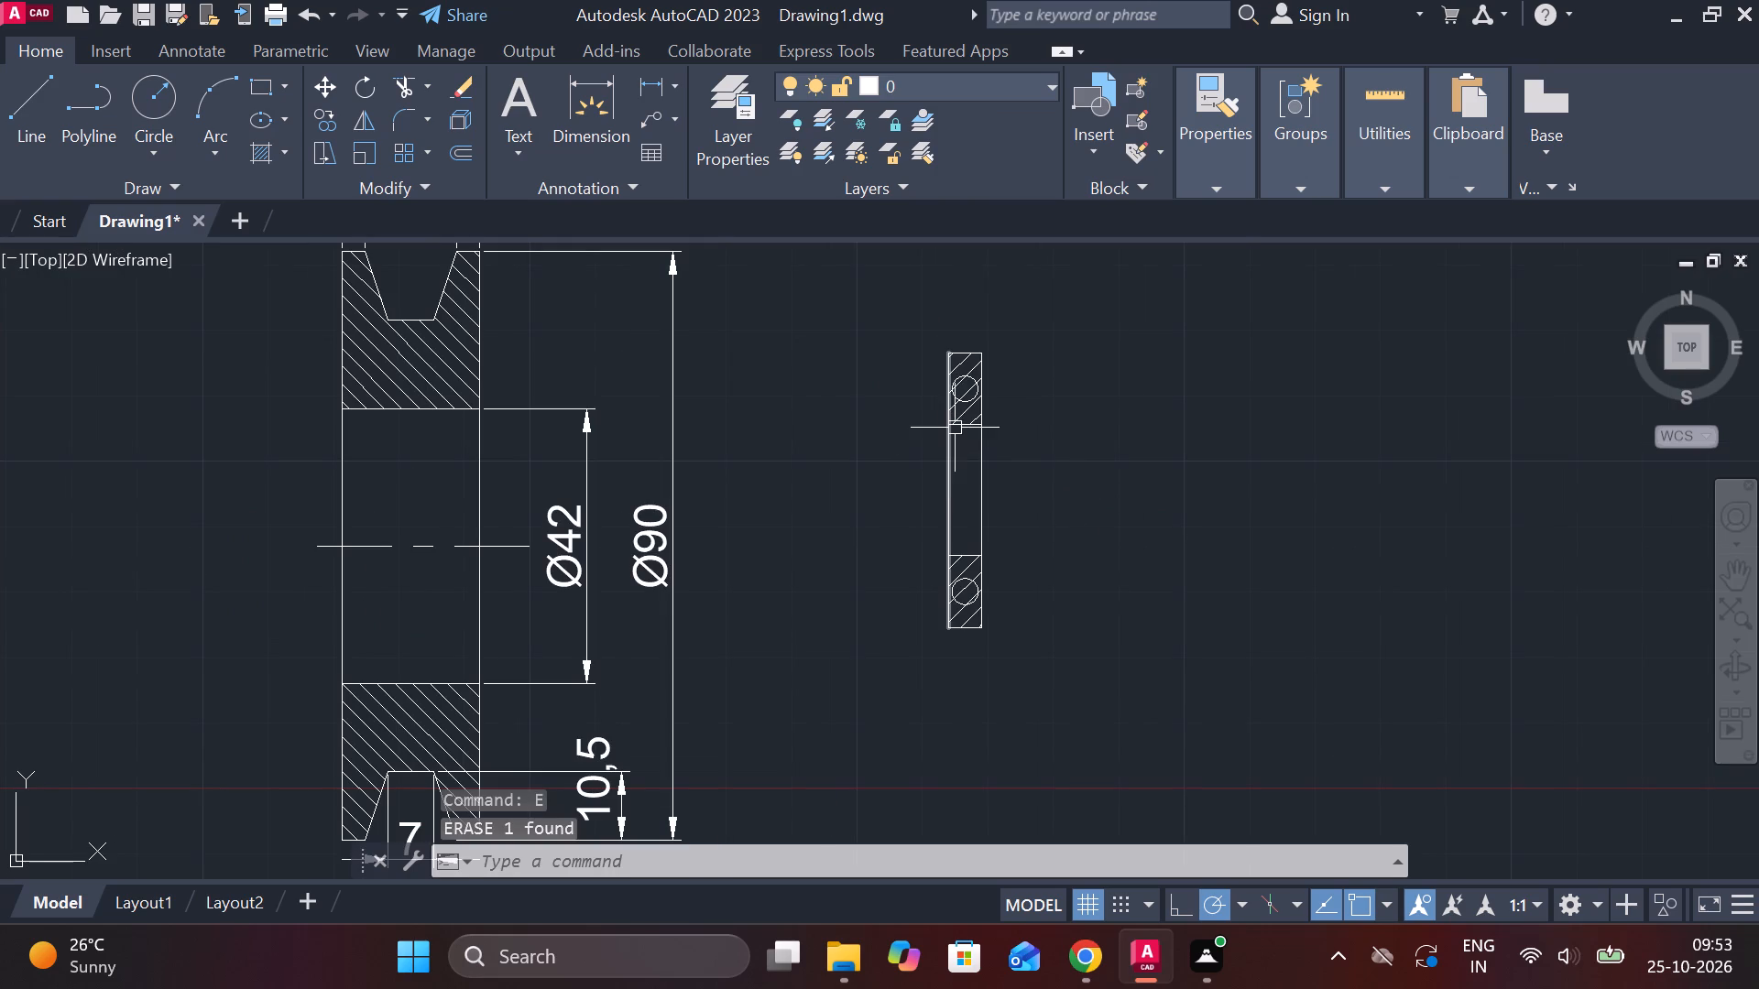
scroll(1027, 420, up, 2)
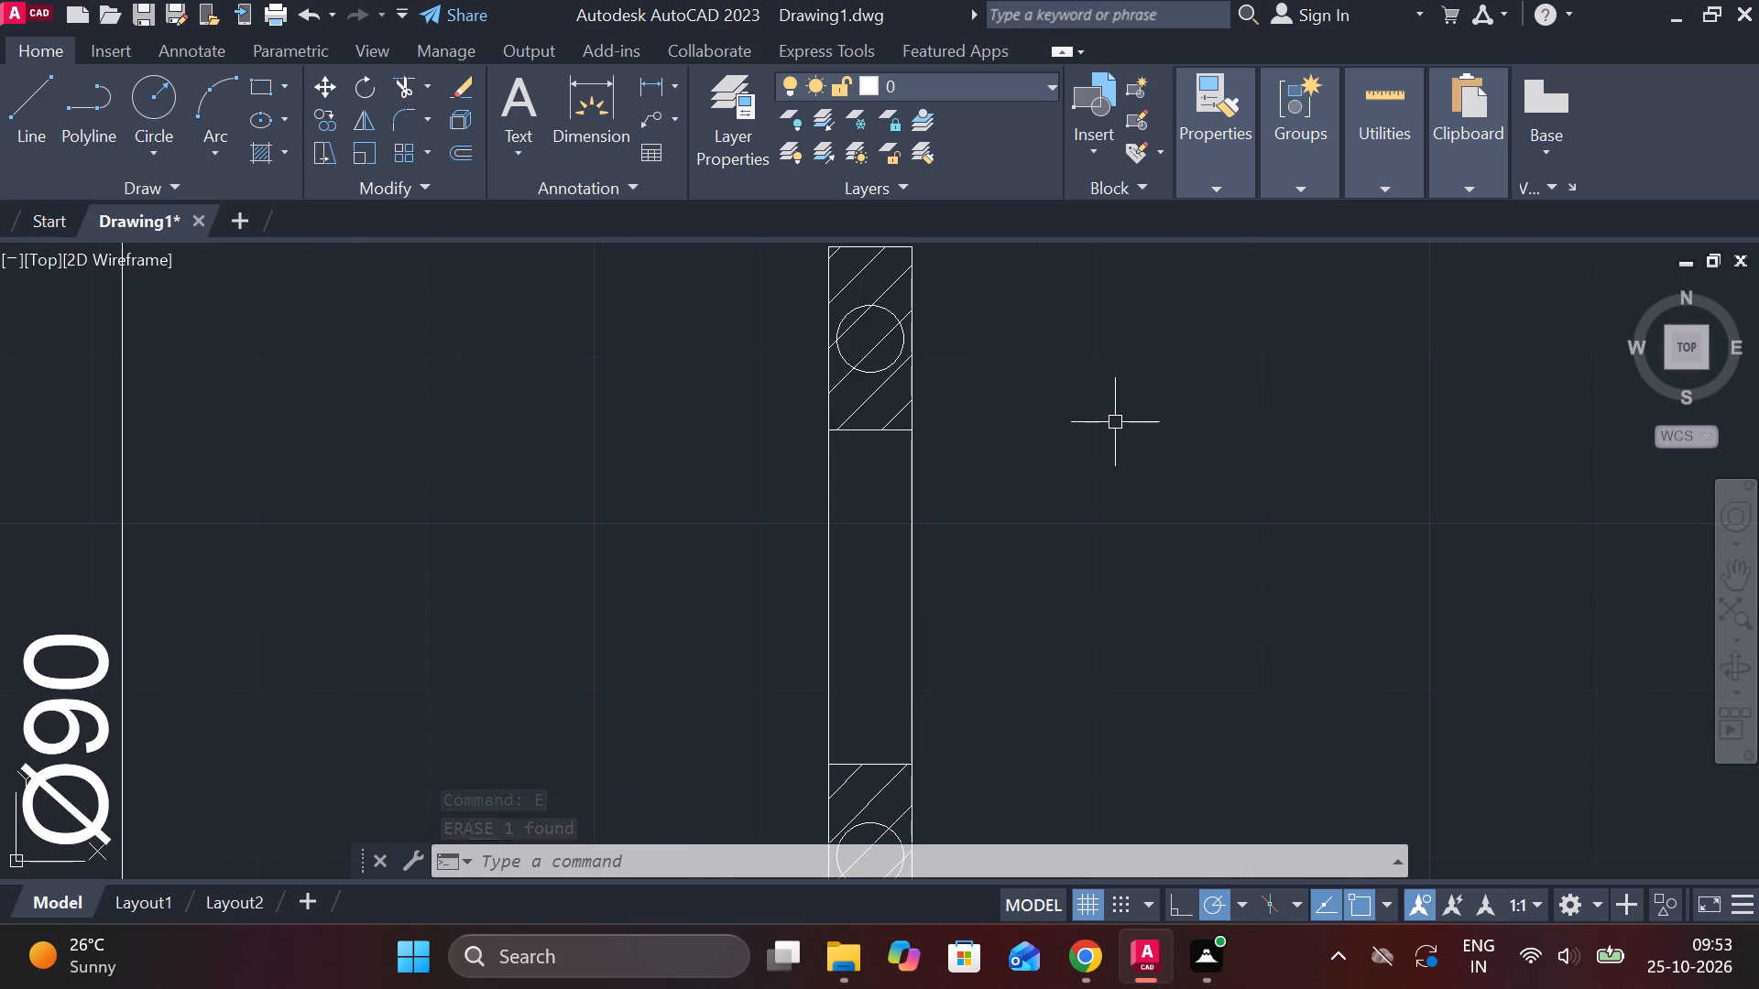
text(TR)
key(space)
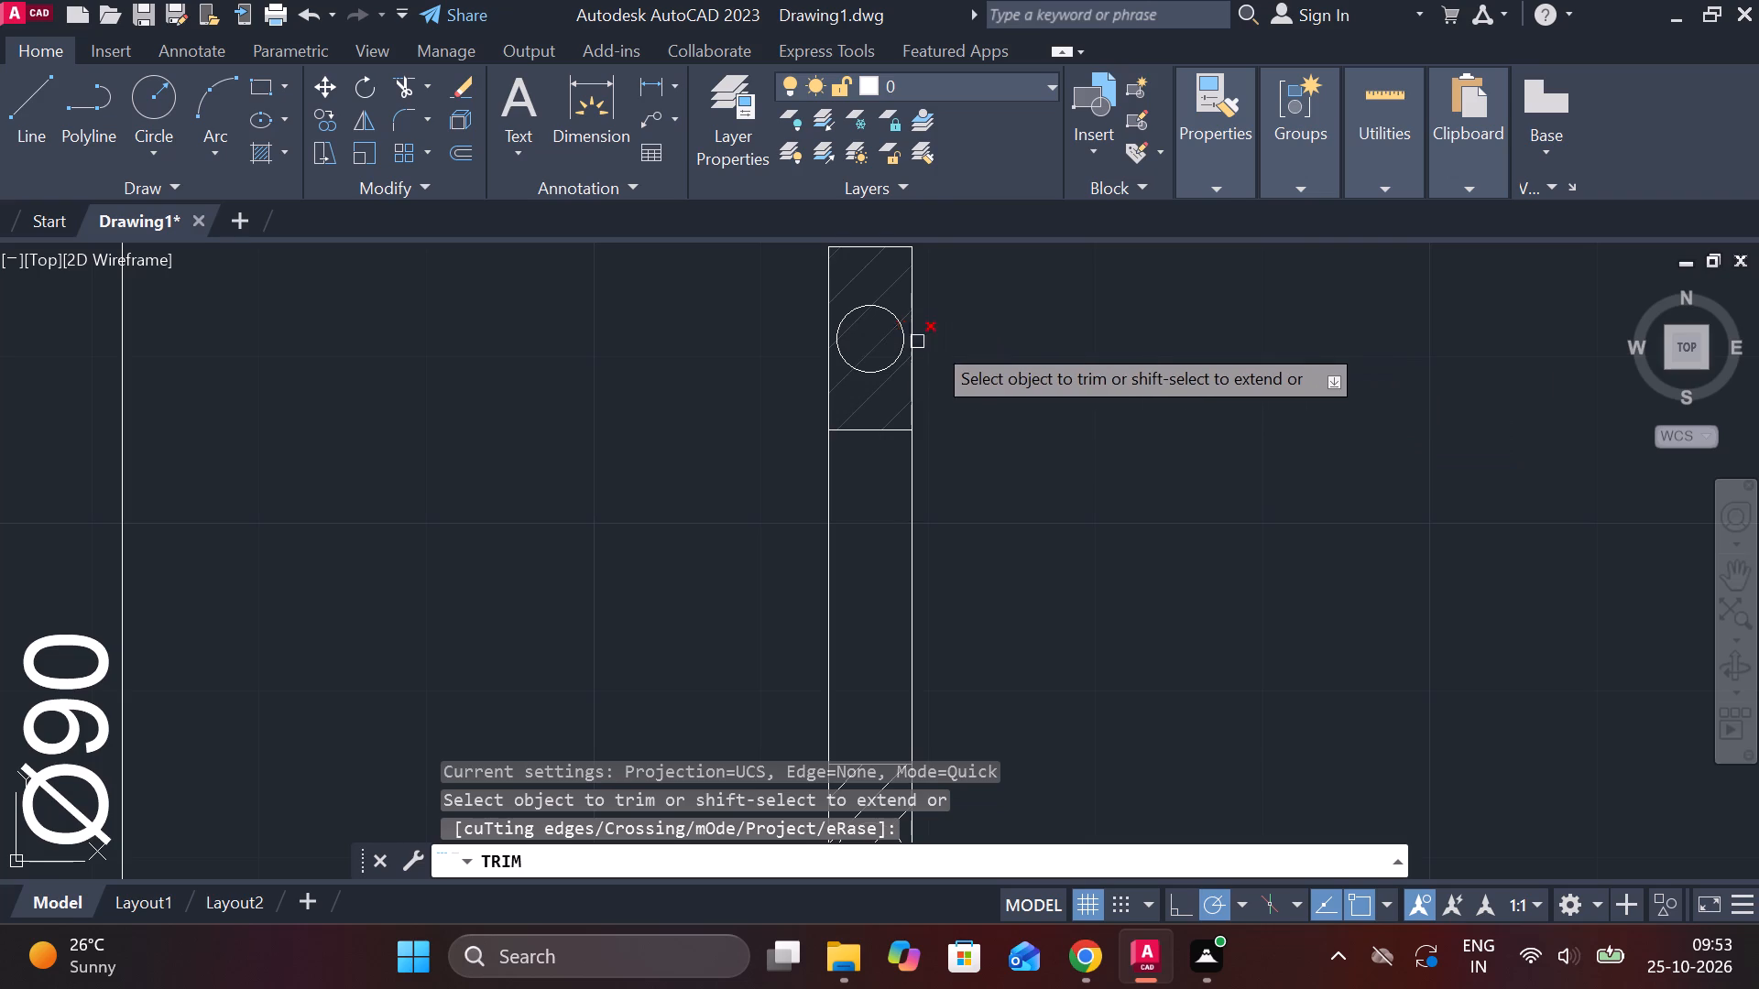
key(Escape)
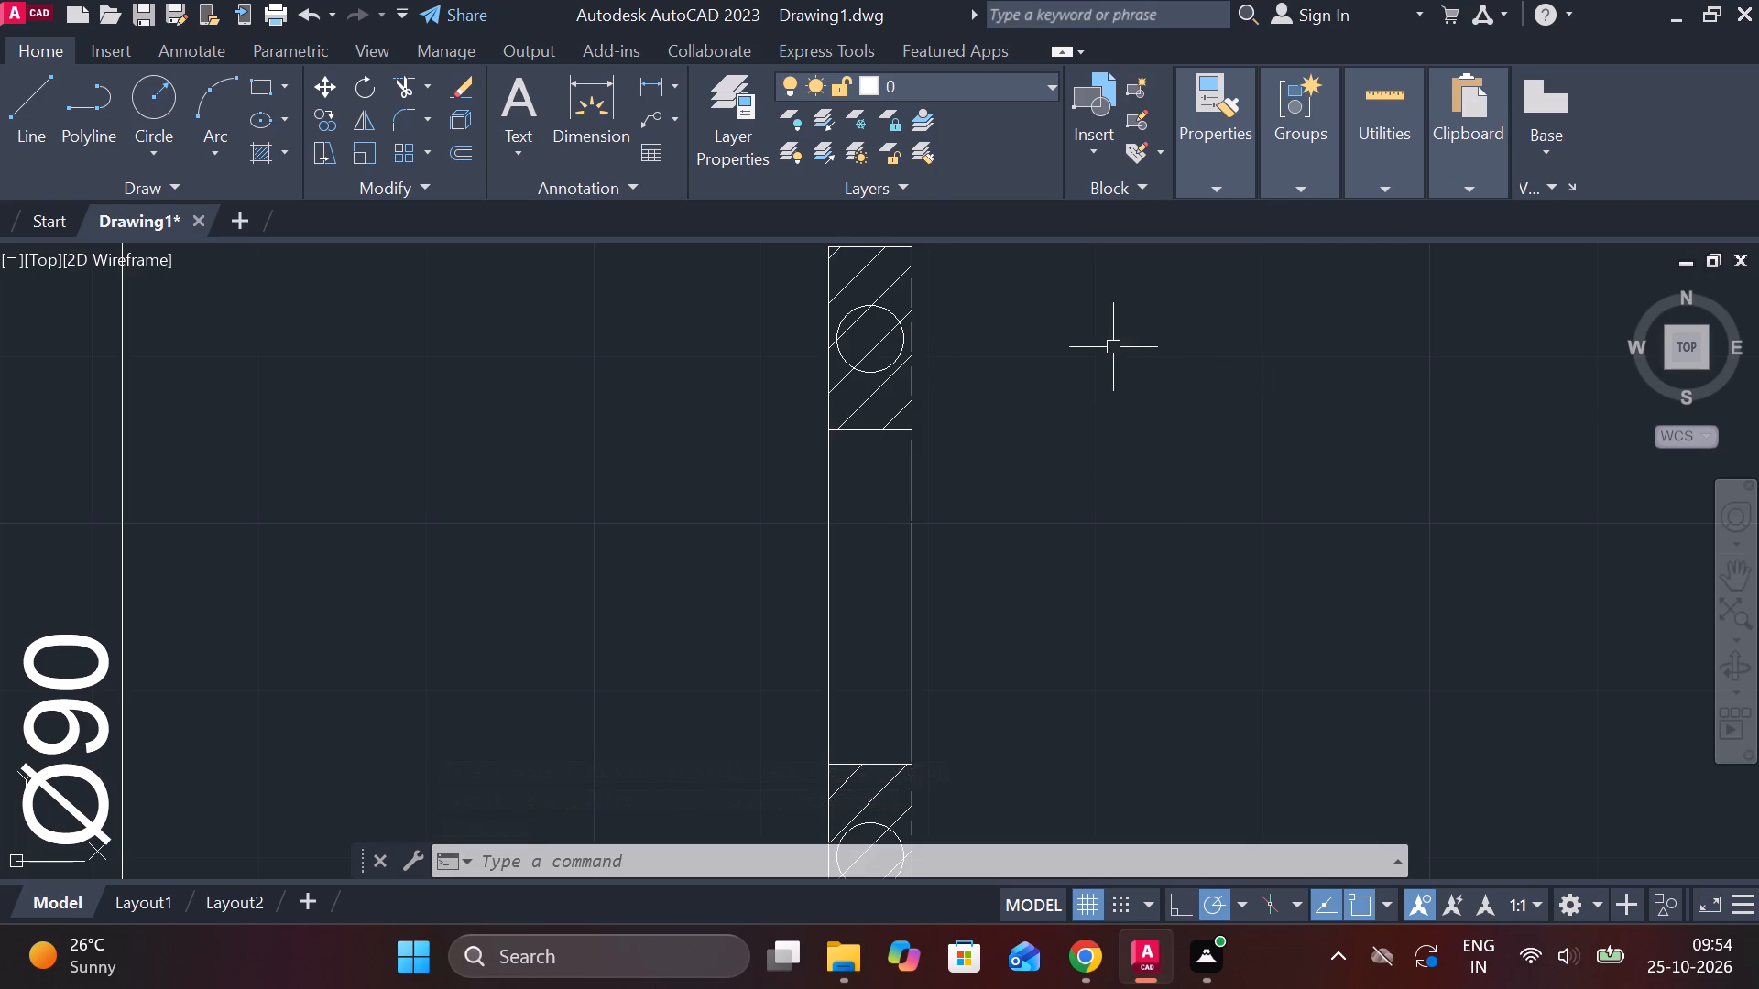
Copy the whole hatched ring section with its circles twice, placing both copies beside the undimensioned pulley copy.
scroll(1170, 374, down, 1)
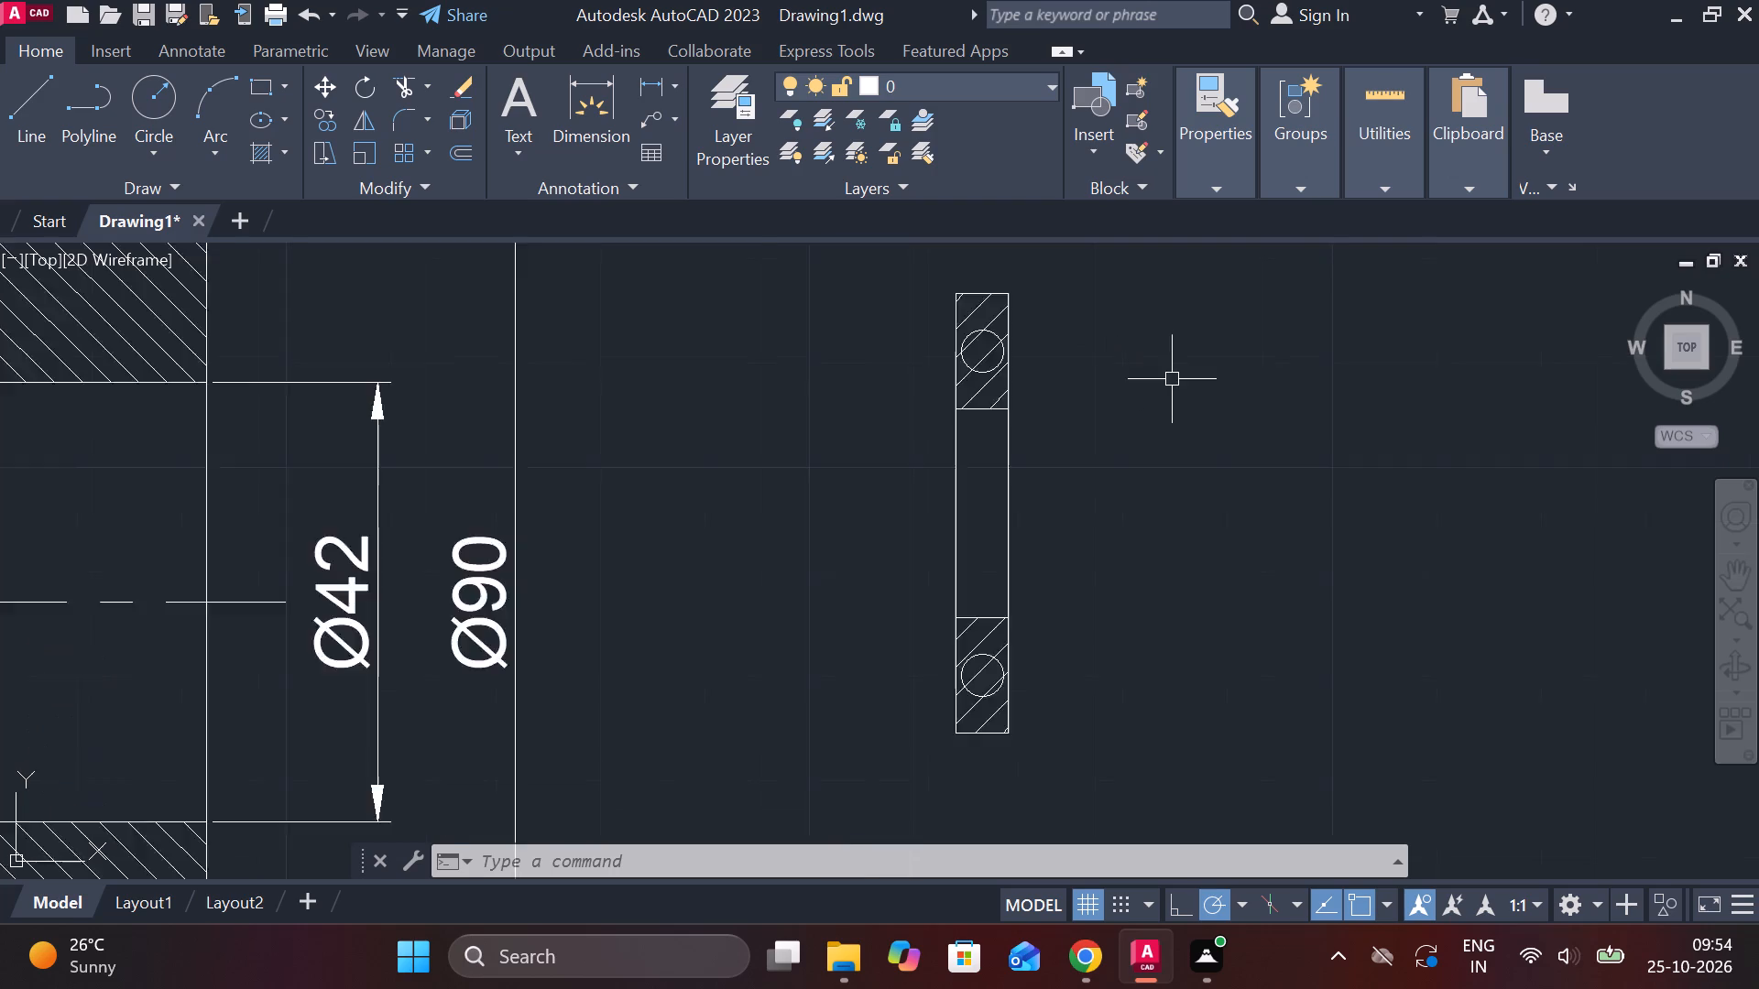
scroll(1172, 379, down, 1)
click(980, 293)
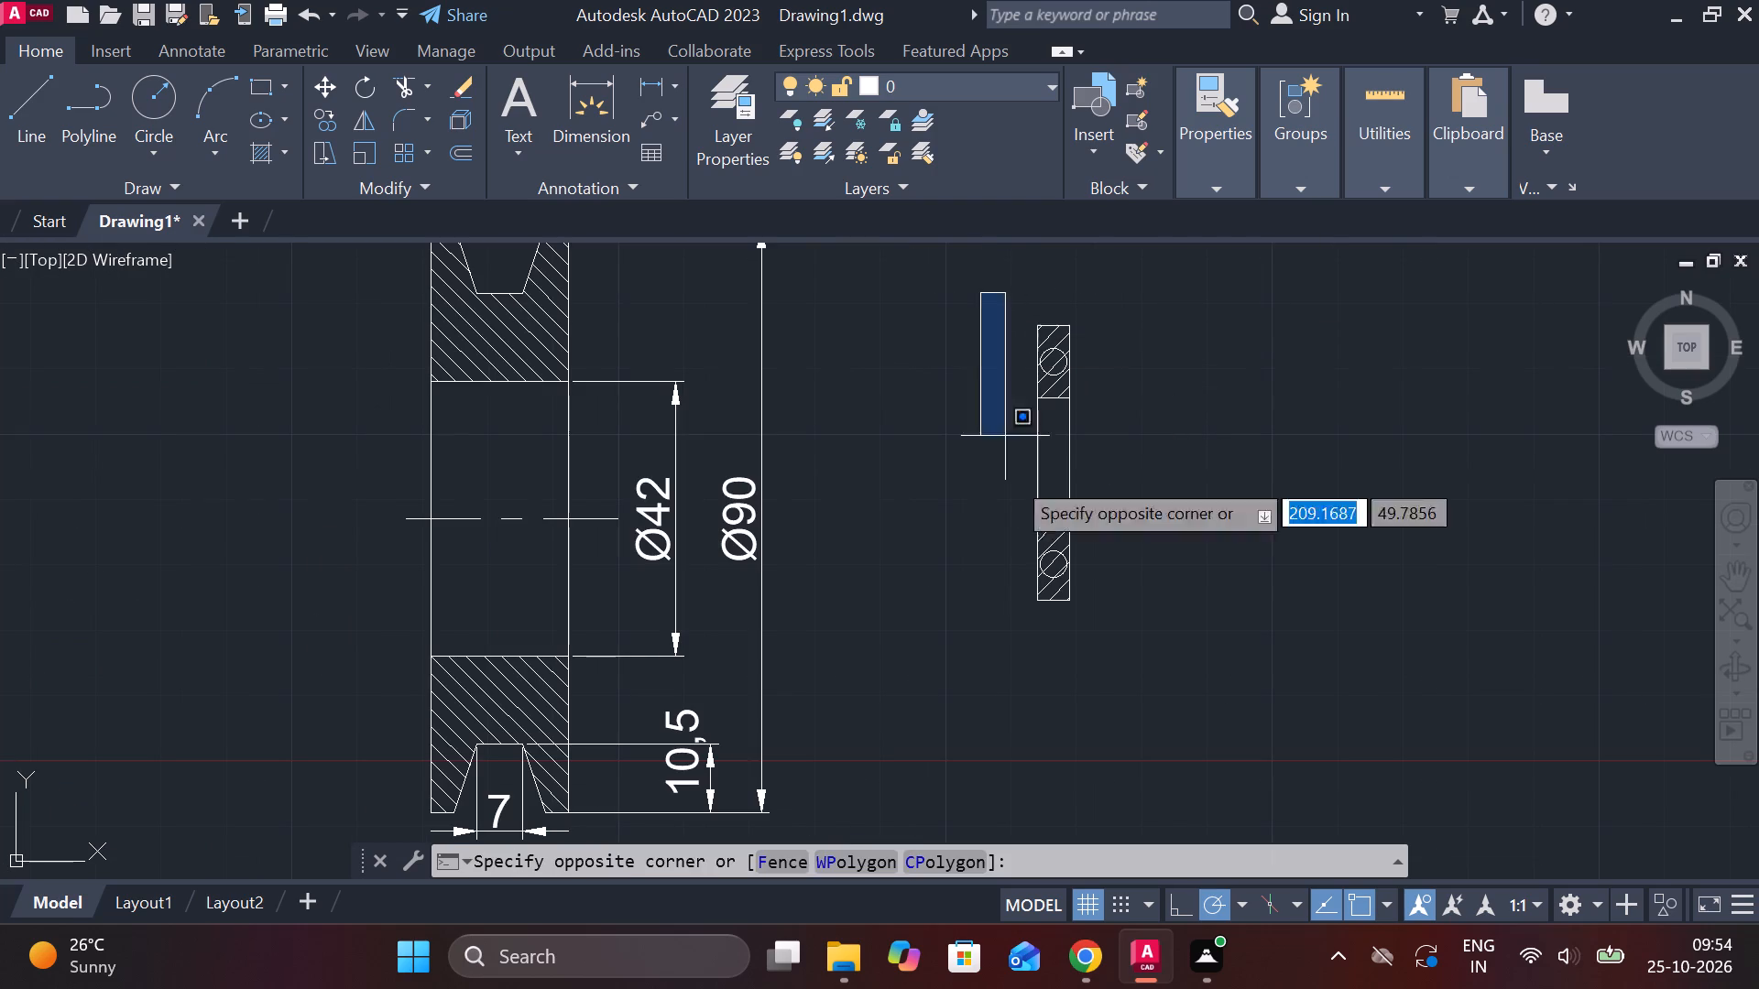
click(1116, 693)
text(CO)
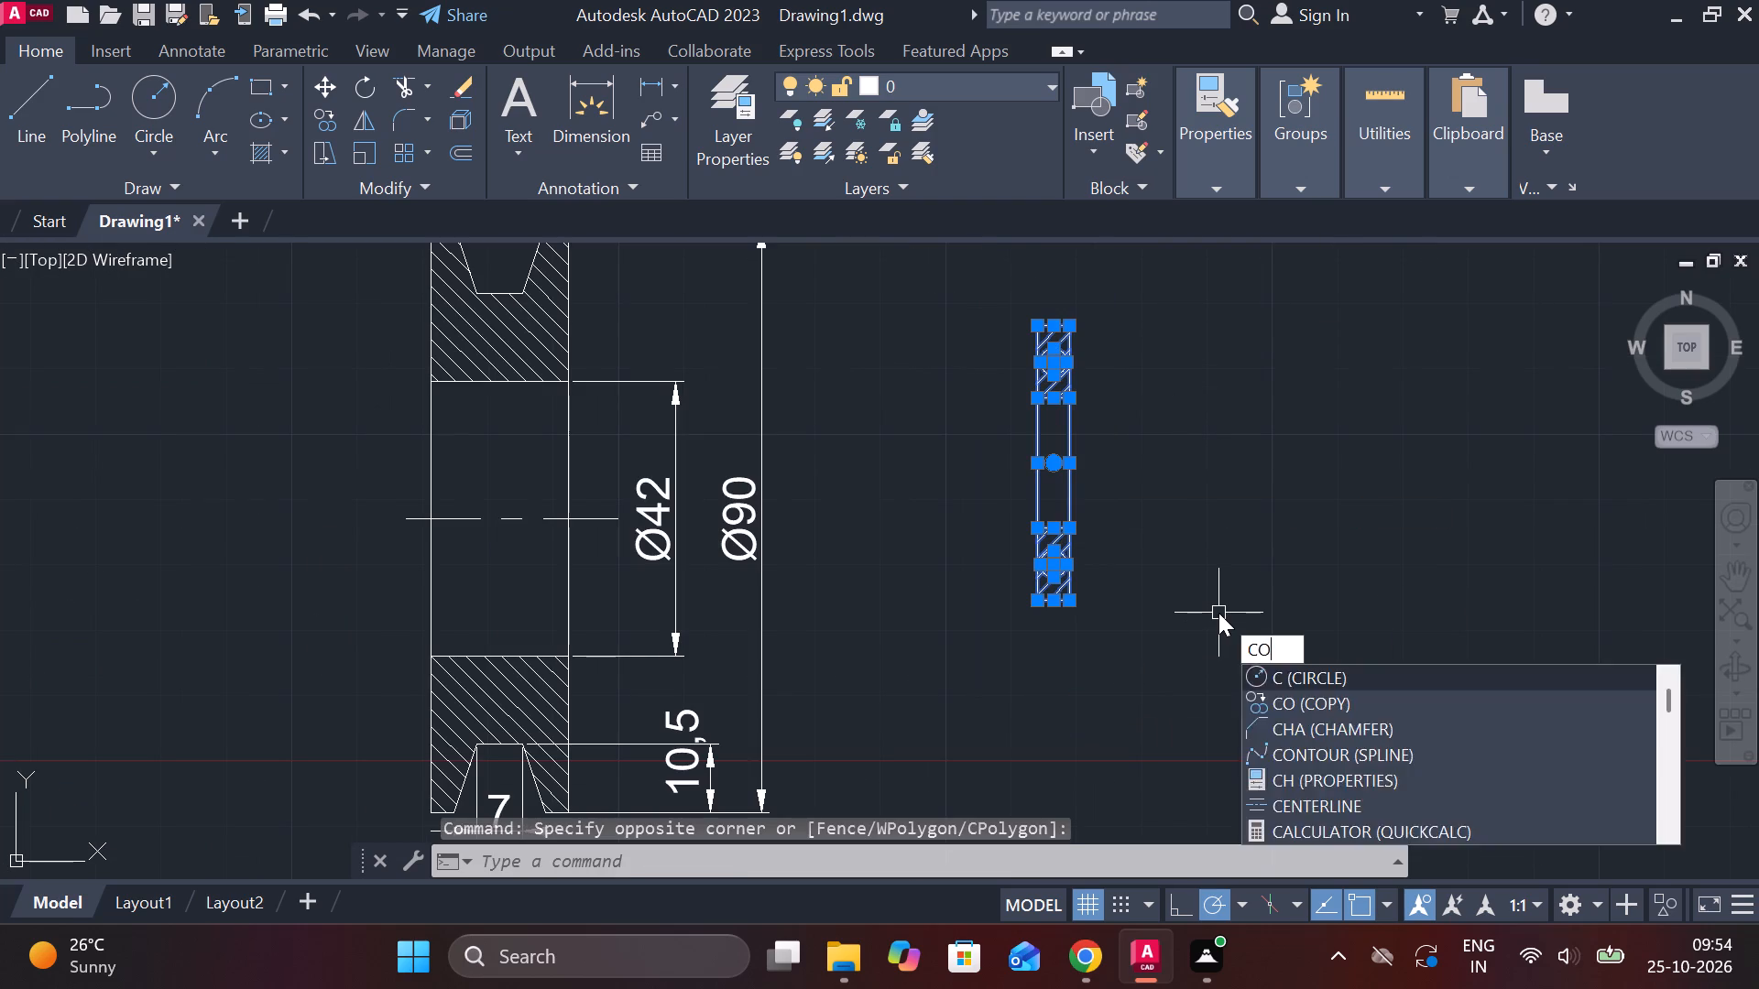
key(Return)
click(1218, 613)
scroll(1232, 613, down, 2)
middle_drag(705, 592, 1198, 691)
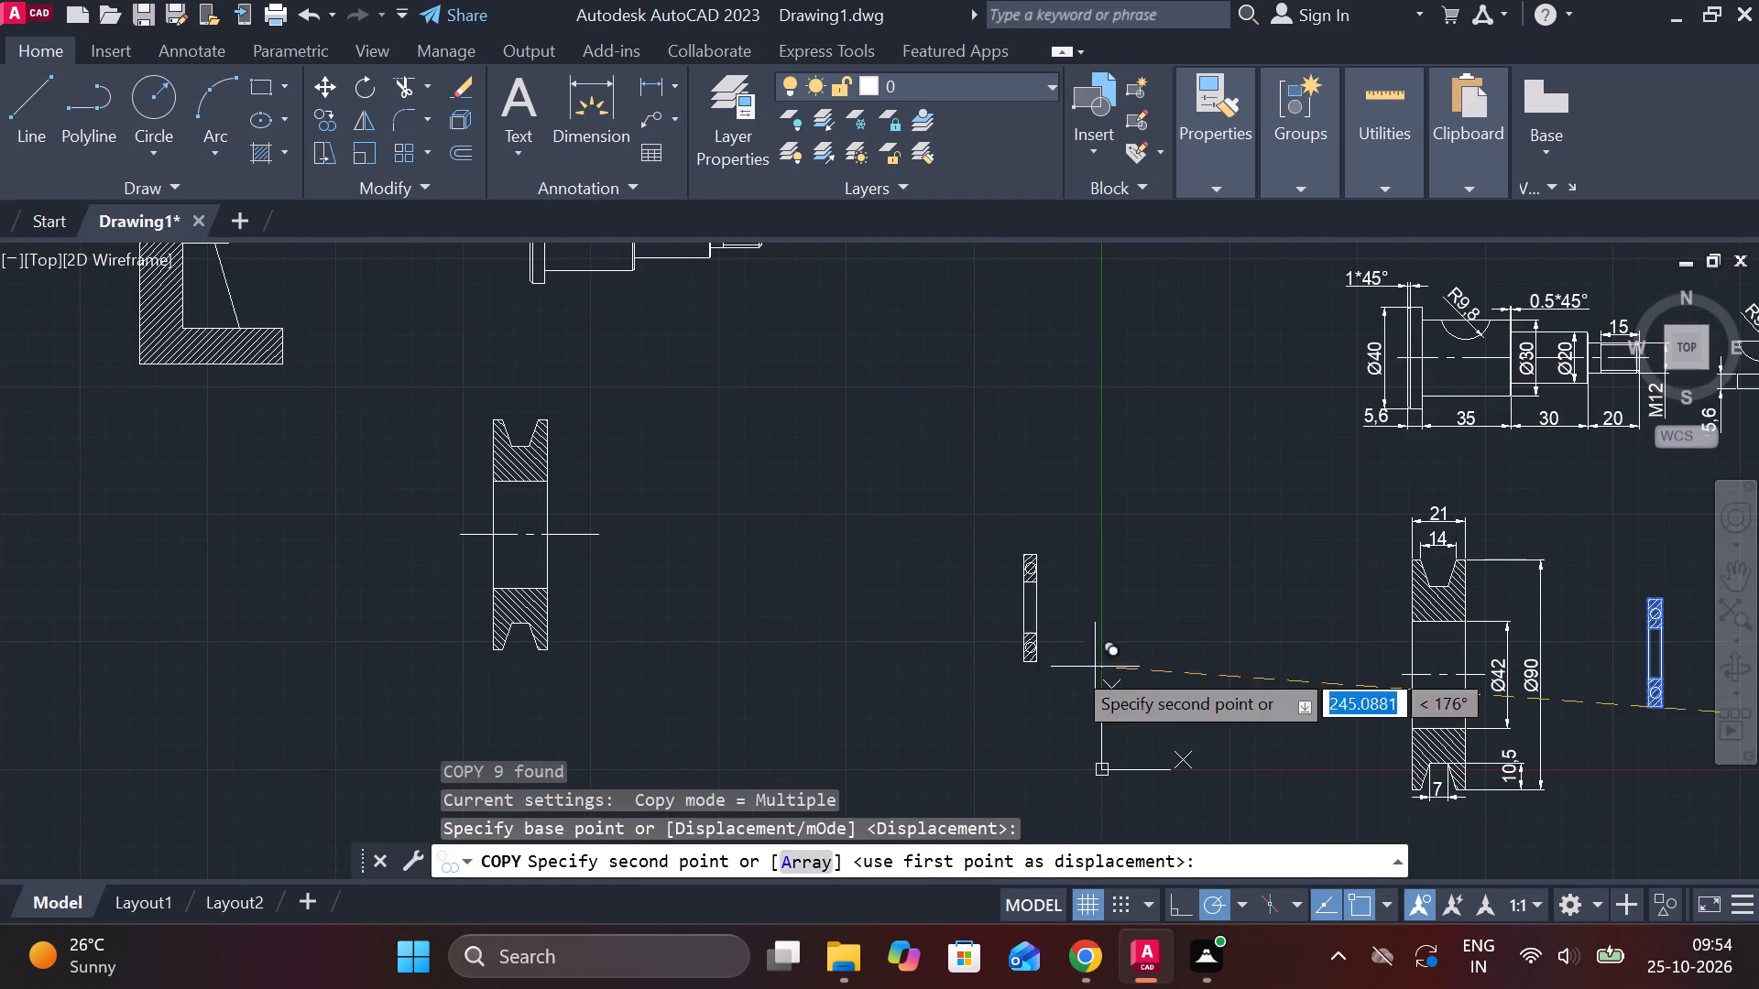
click(846, 515)
click(934, 516)
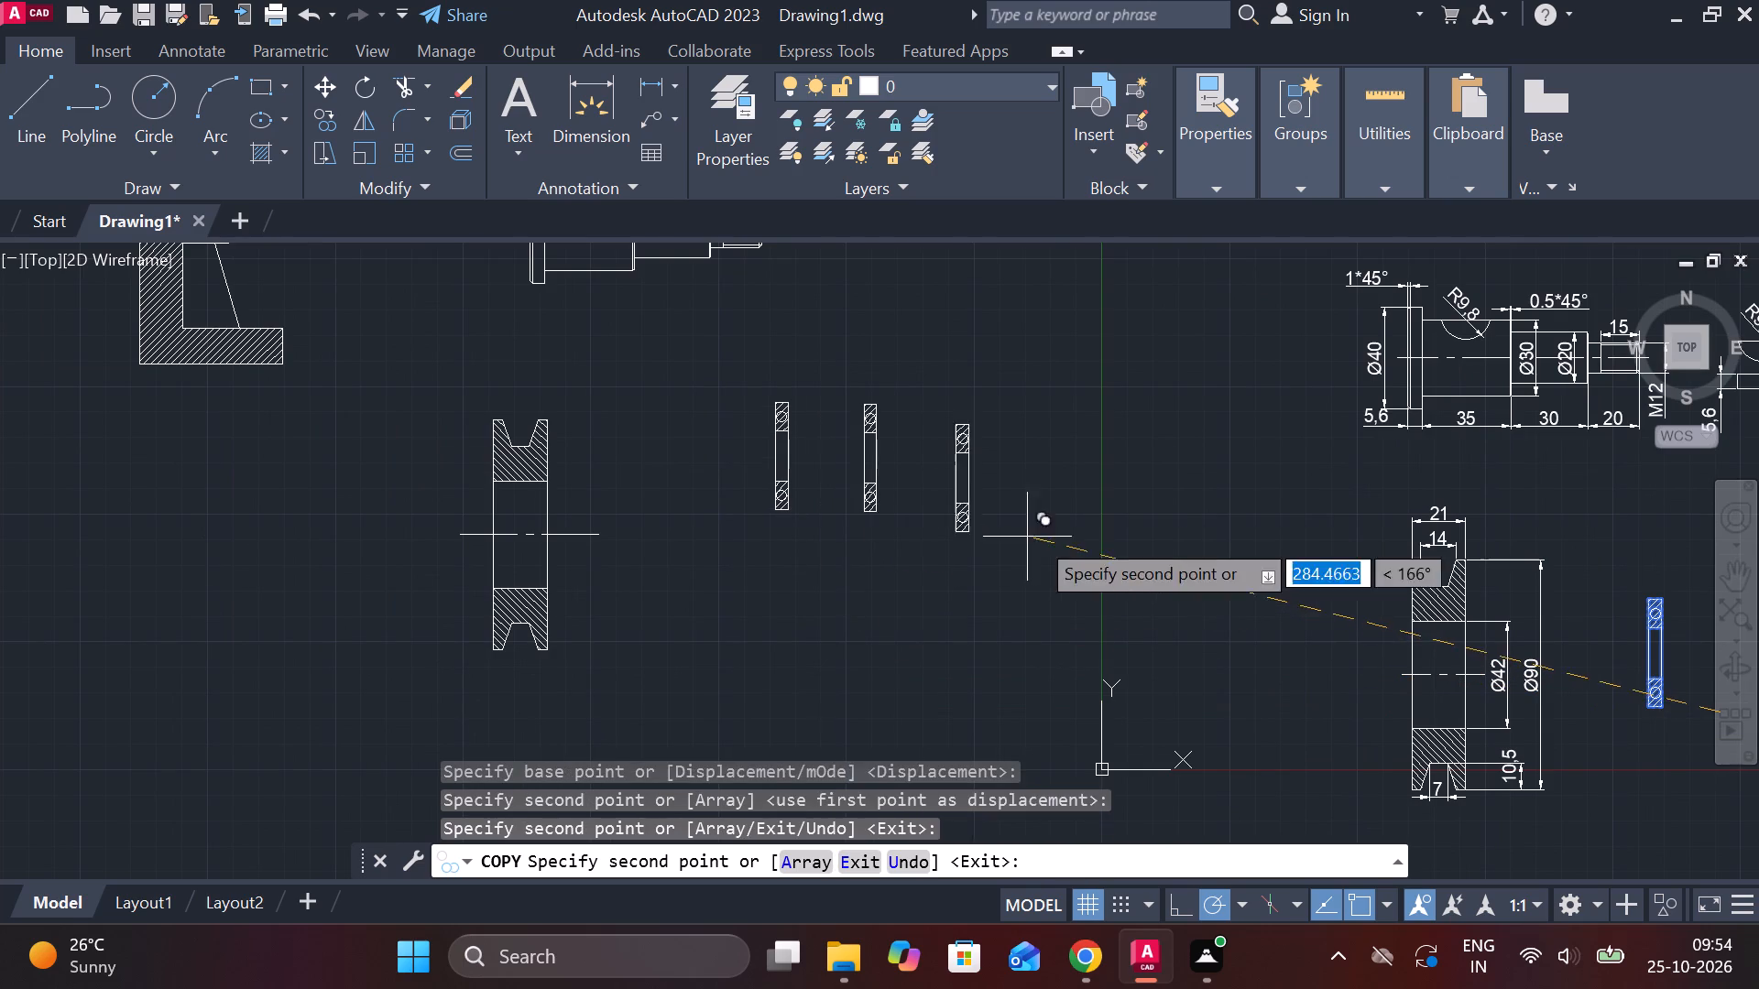
key(Escape)
Add a linear dimension for the ring section's width, placed above its top edge.
middle_drag(1108, 623, 340, 400)
click(647, 90)
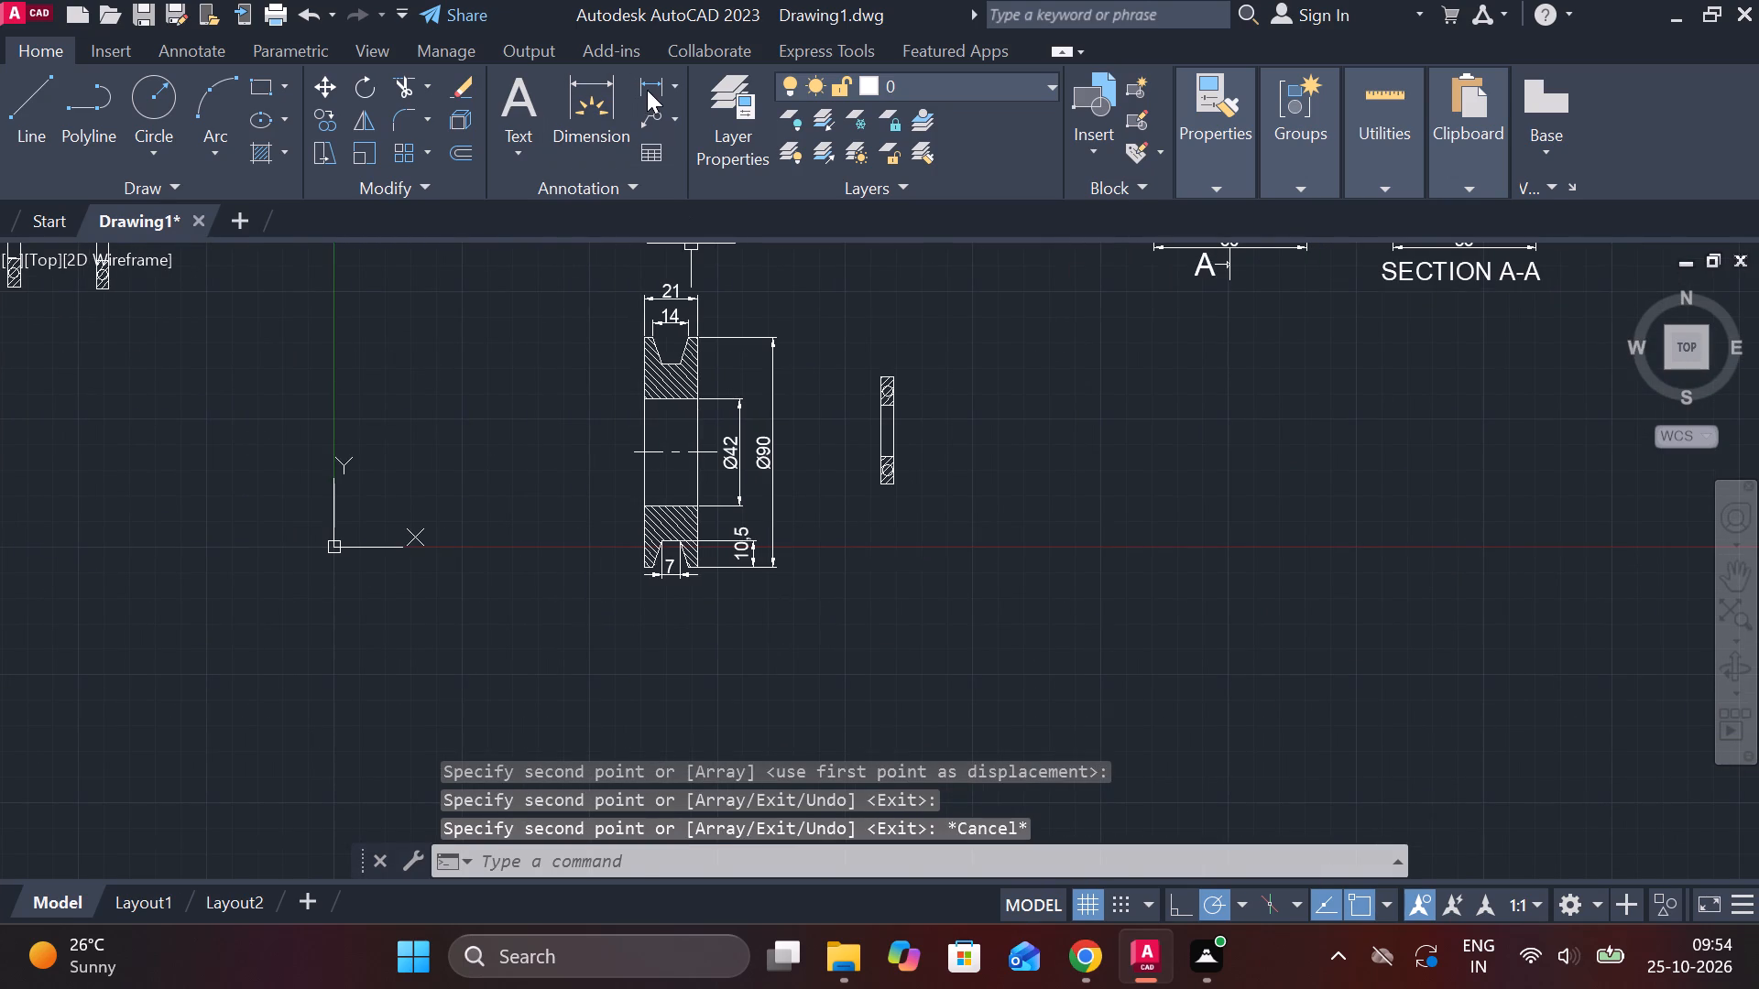
scroll(977, 387, up, 2)
scroll(803, 342, up, 2)
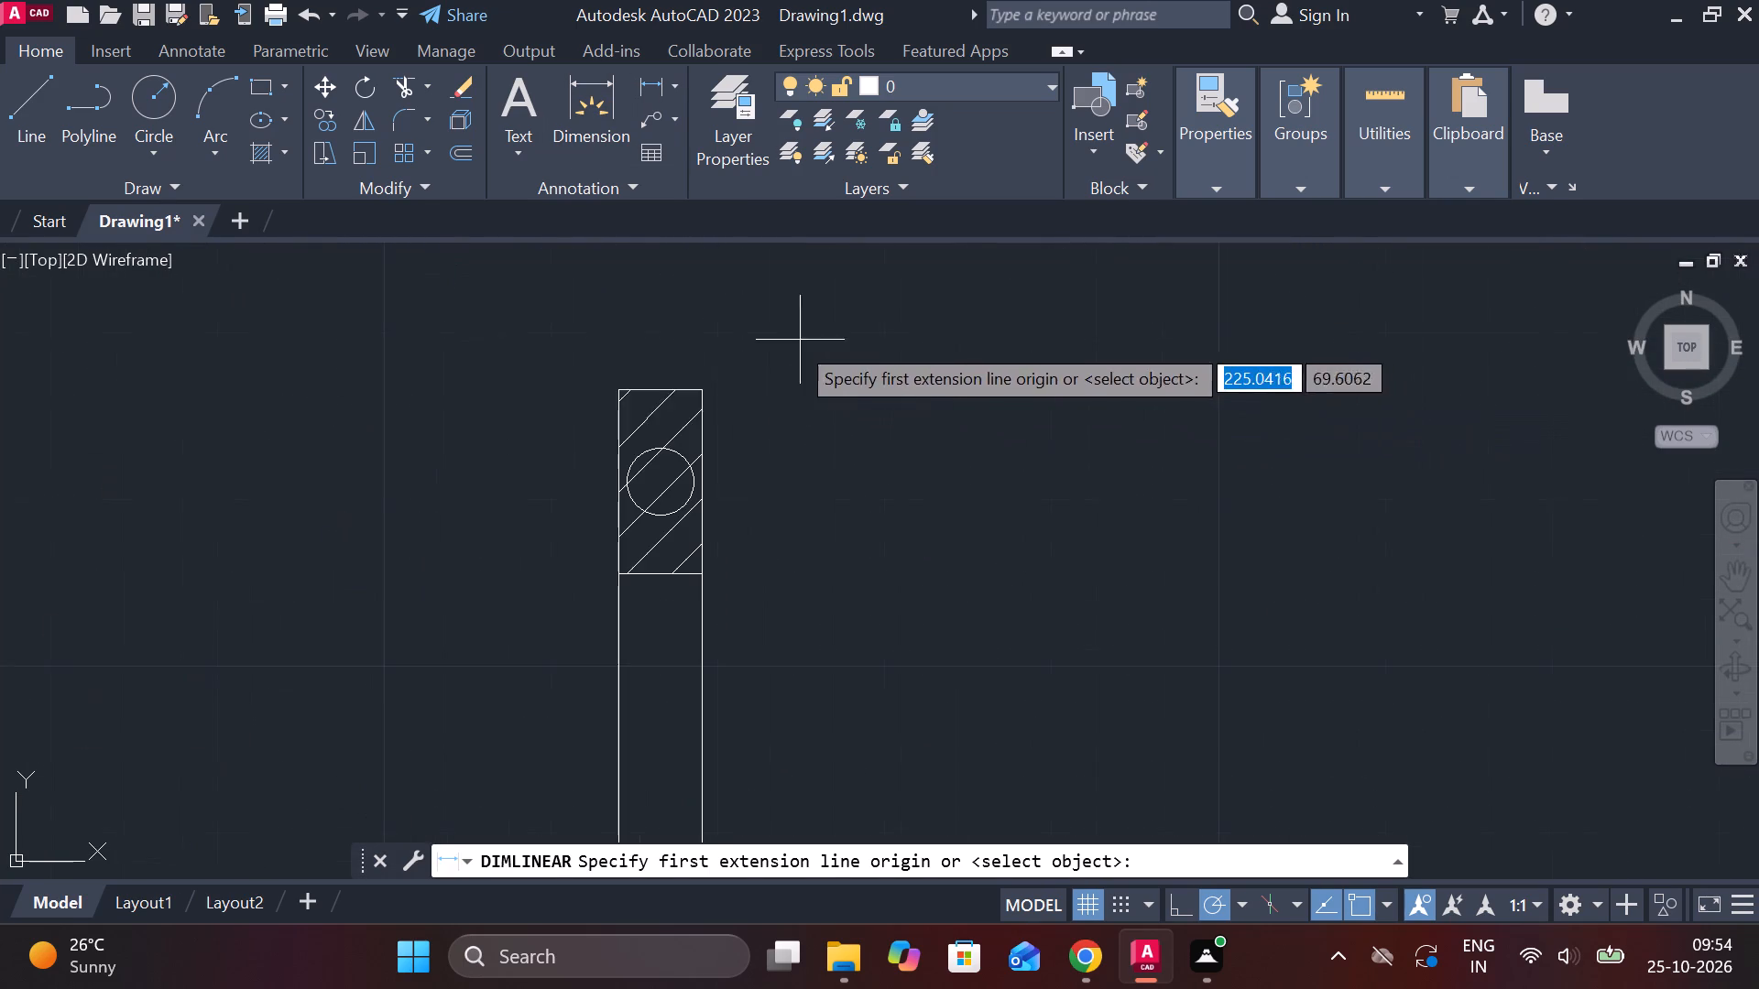
click(609, 388)
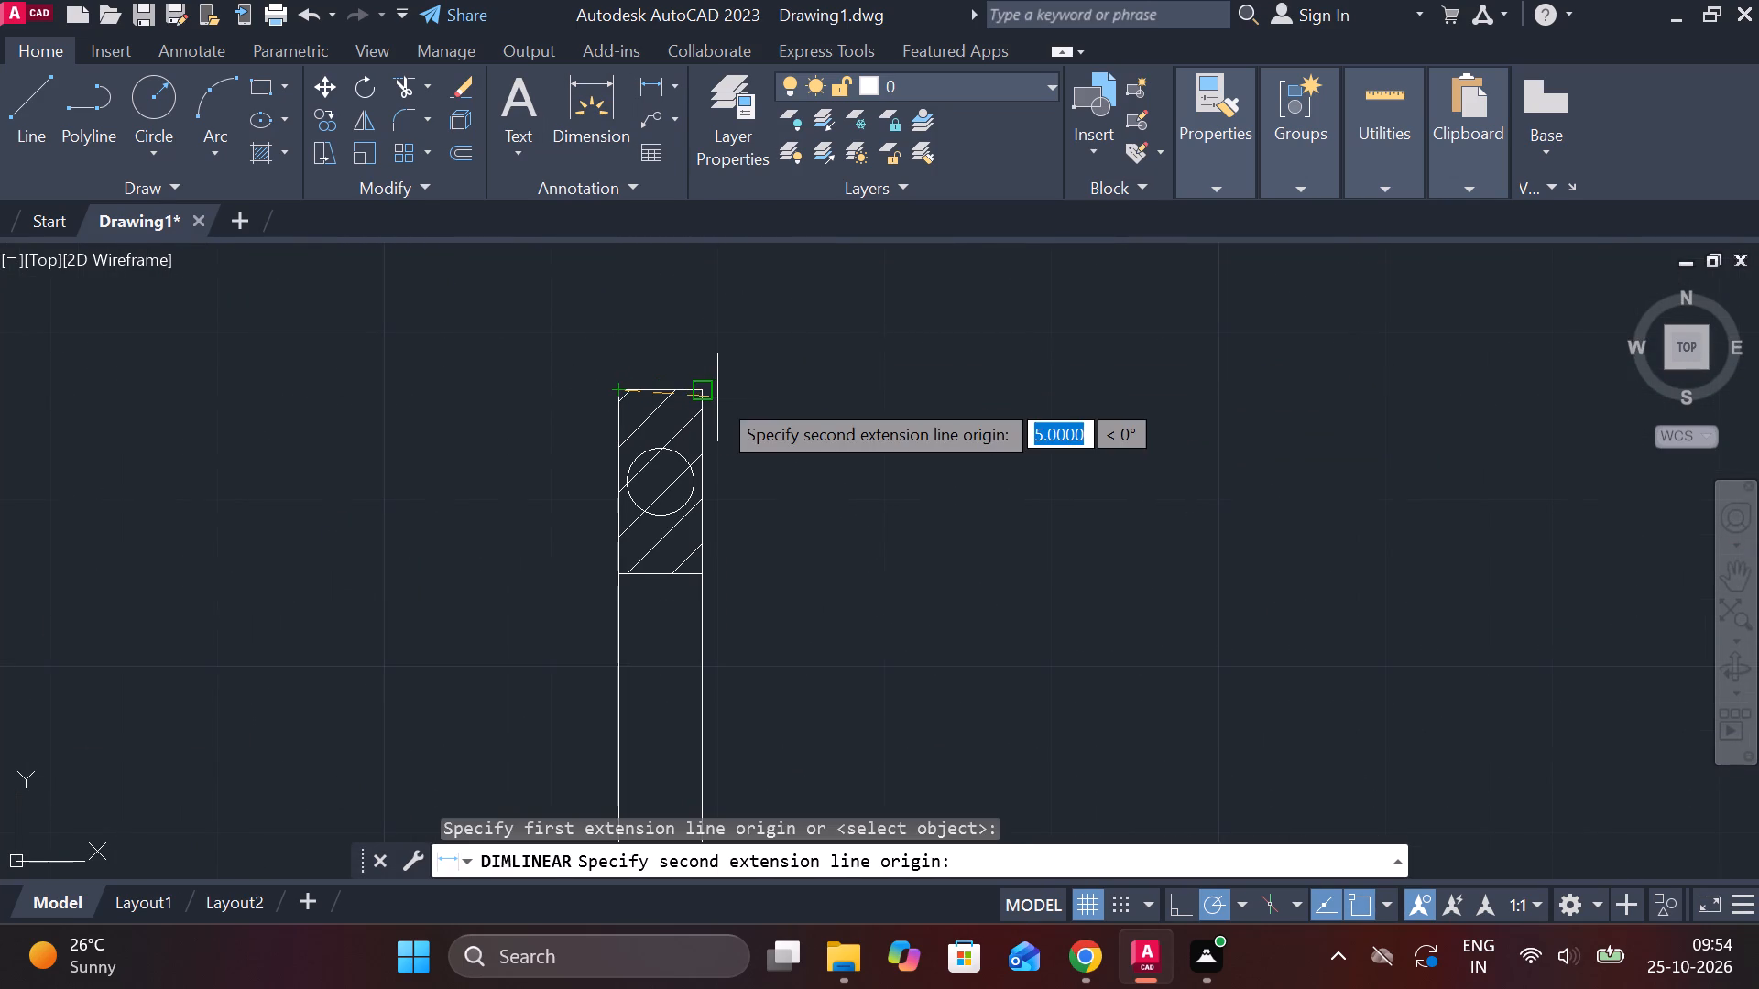
click(717, 394)
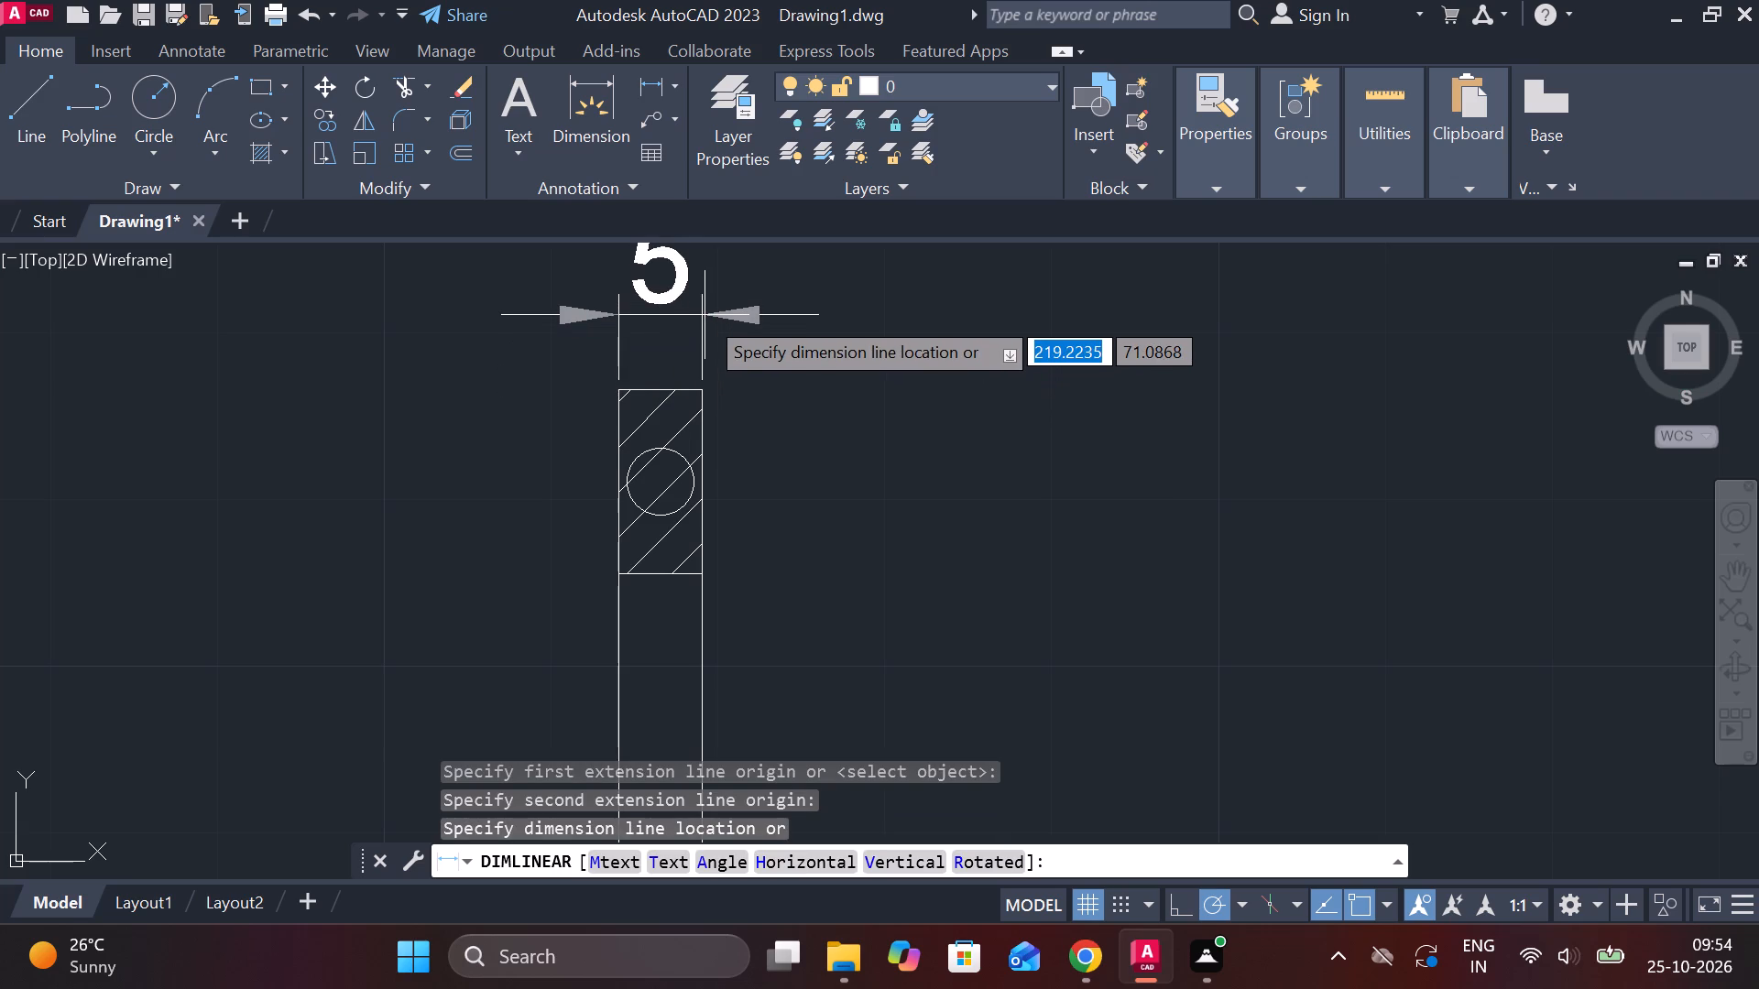
click(705, 313)
Add vertical linear dimensions for the ring section's bore and its overall height, placed side by side beside it.
scroll(826, 386, down, 2)
middle_drag(896, 509, 940, 507)
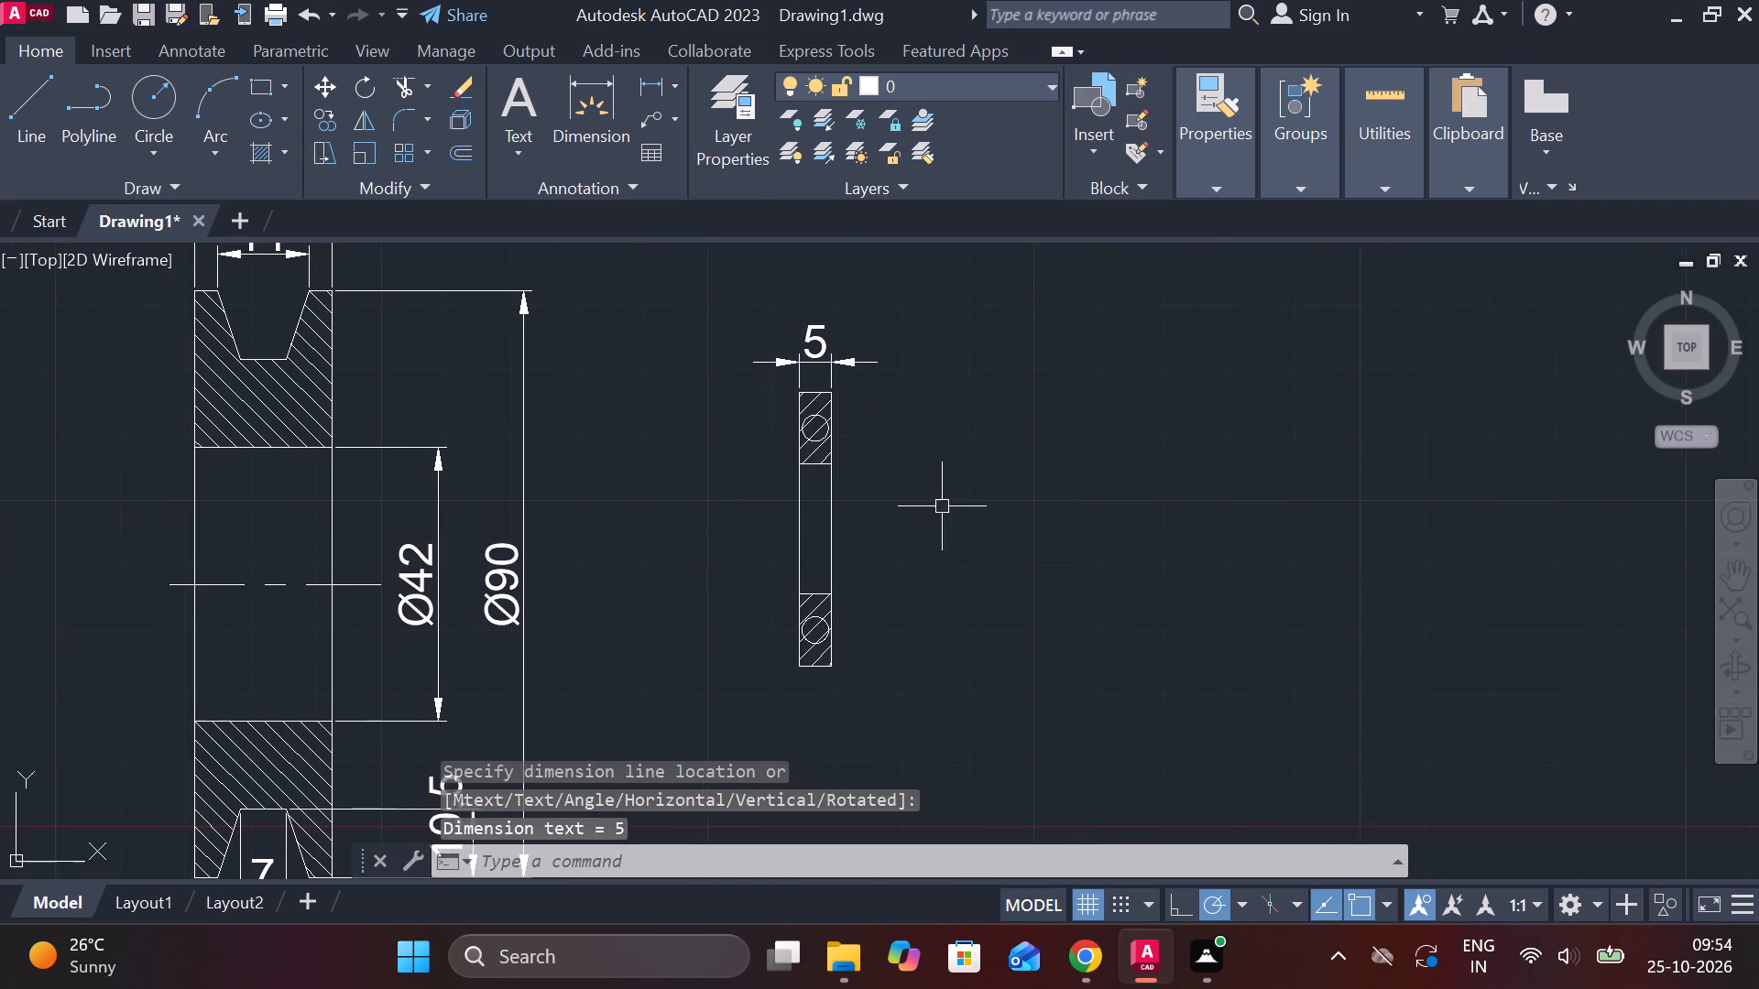
key(space)
click(832, 466)
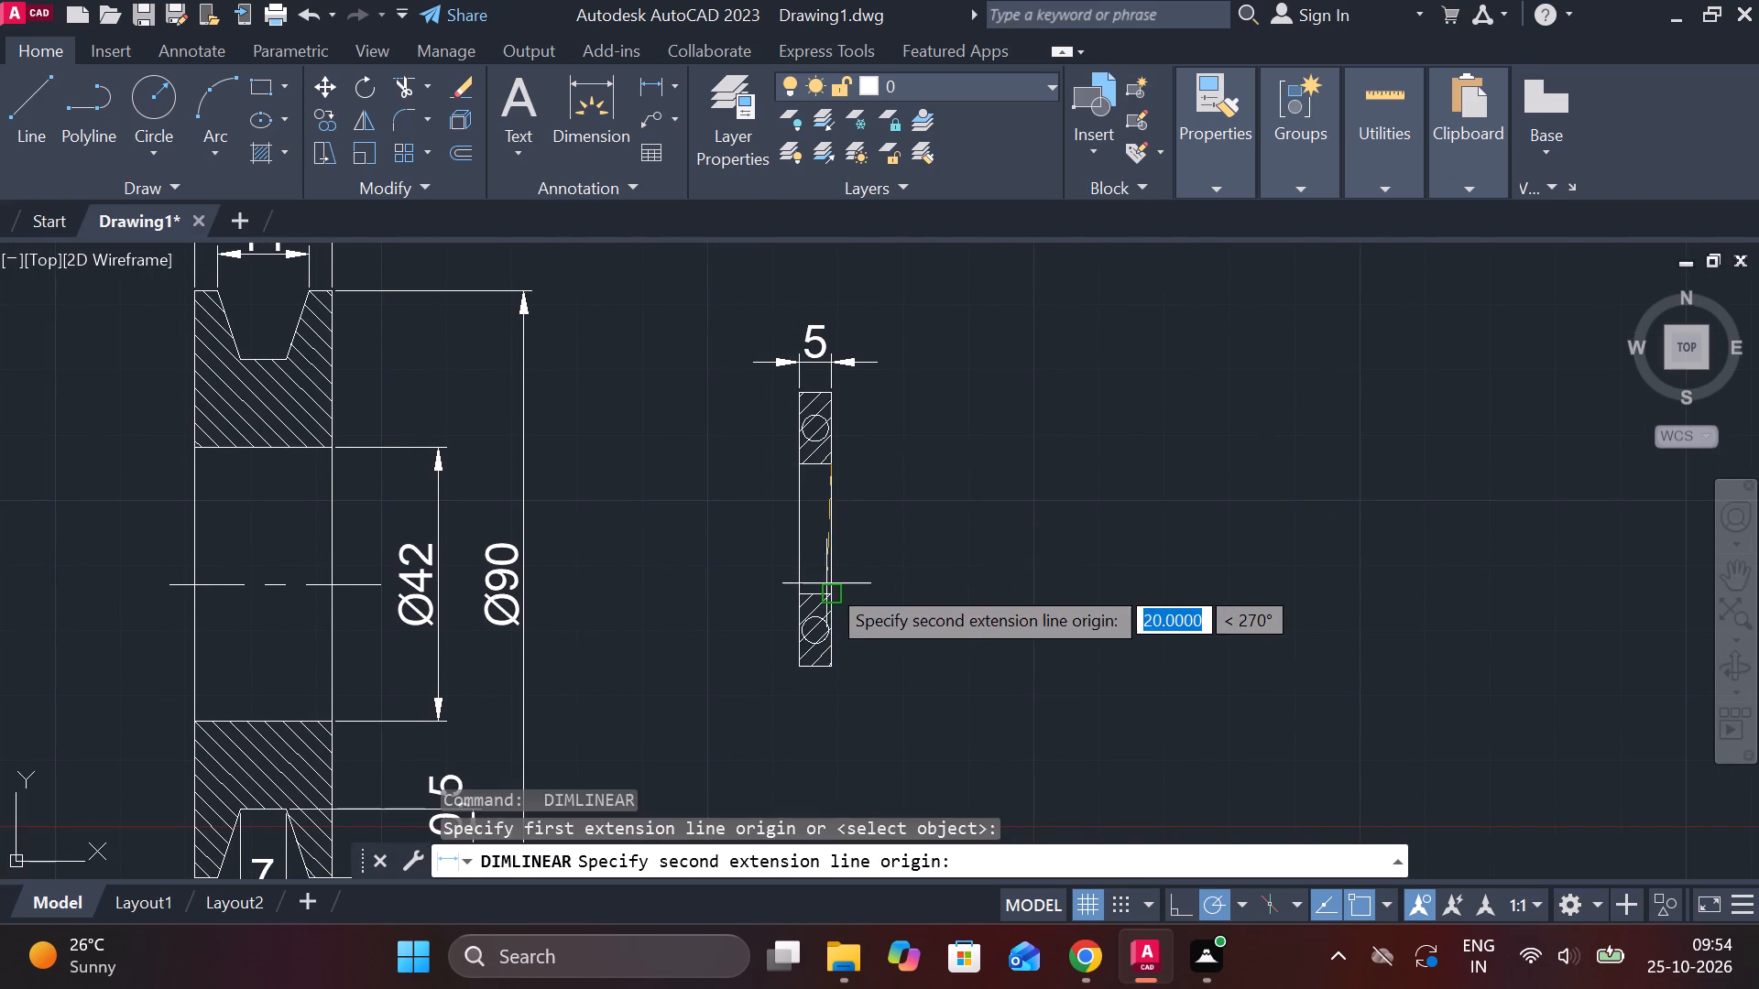
click(826, 592)
click(910, 549)
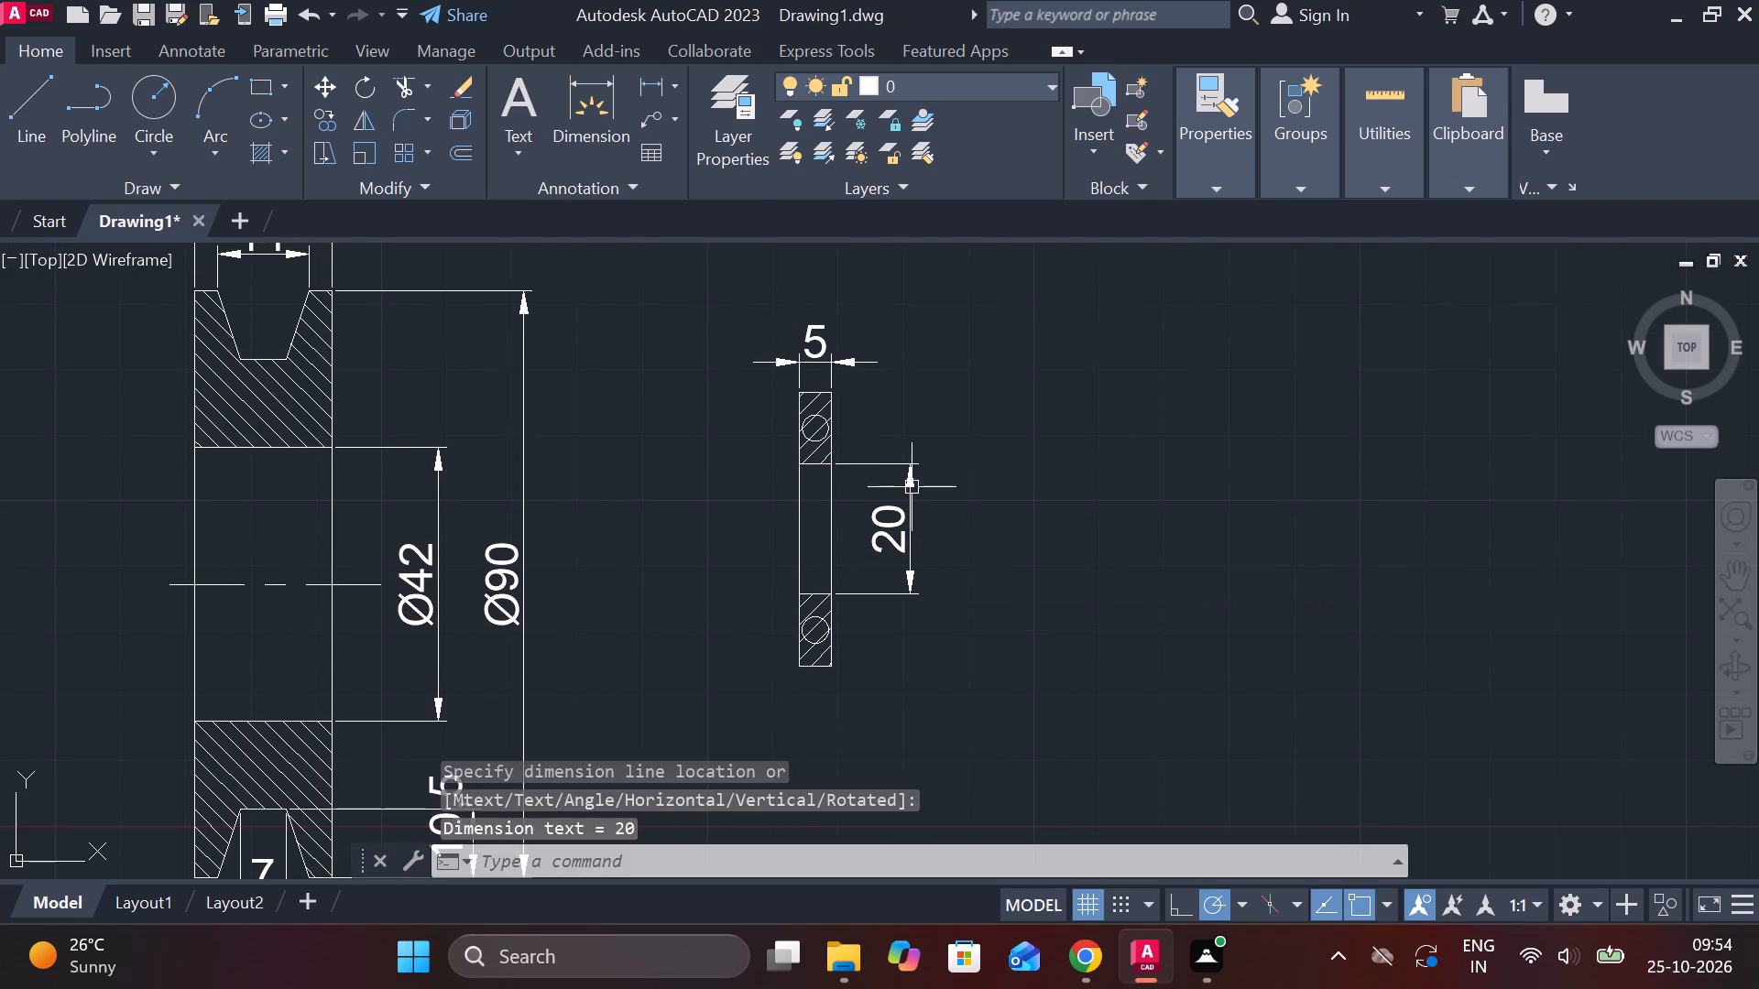
key(space)
click(838, 393)
click(837, 669)
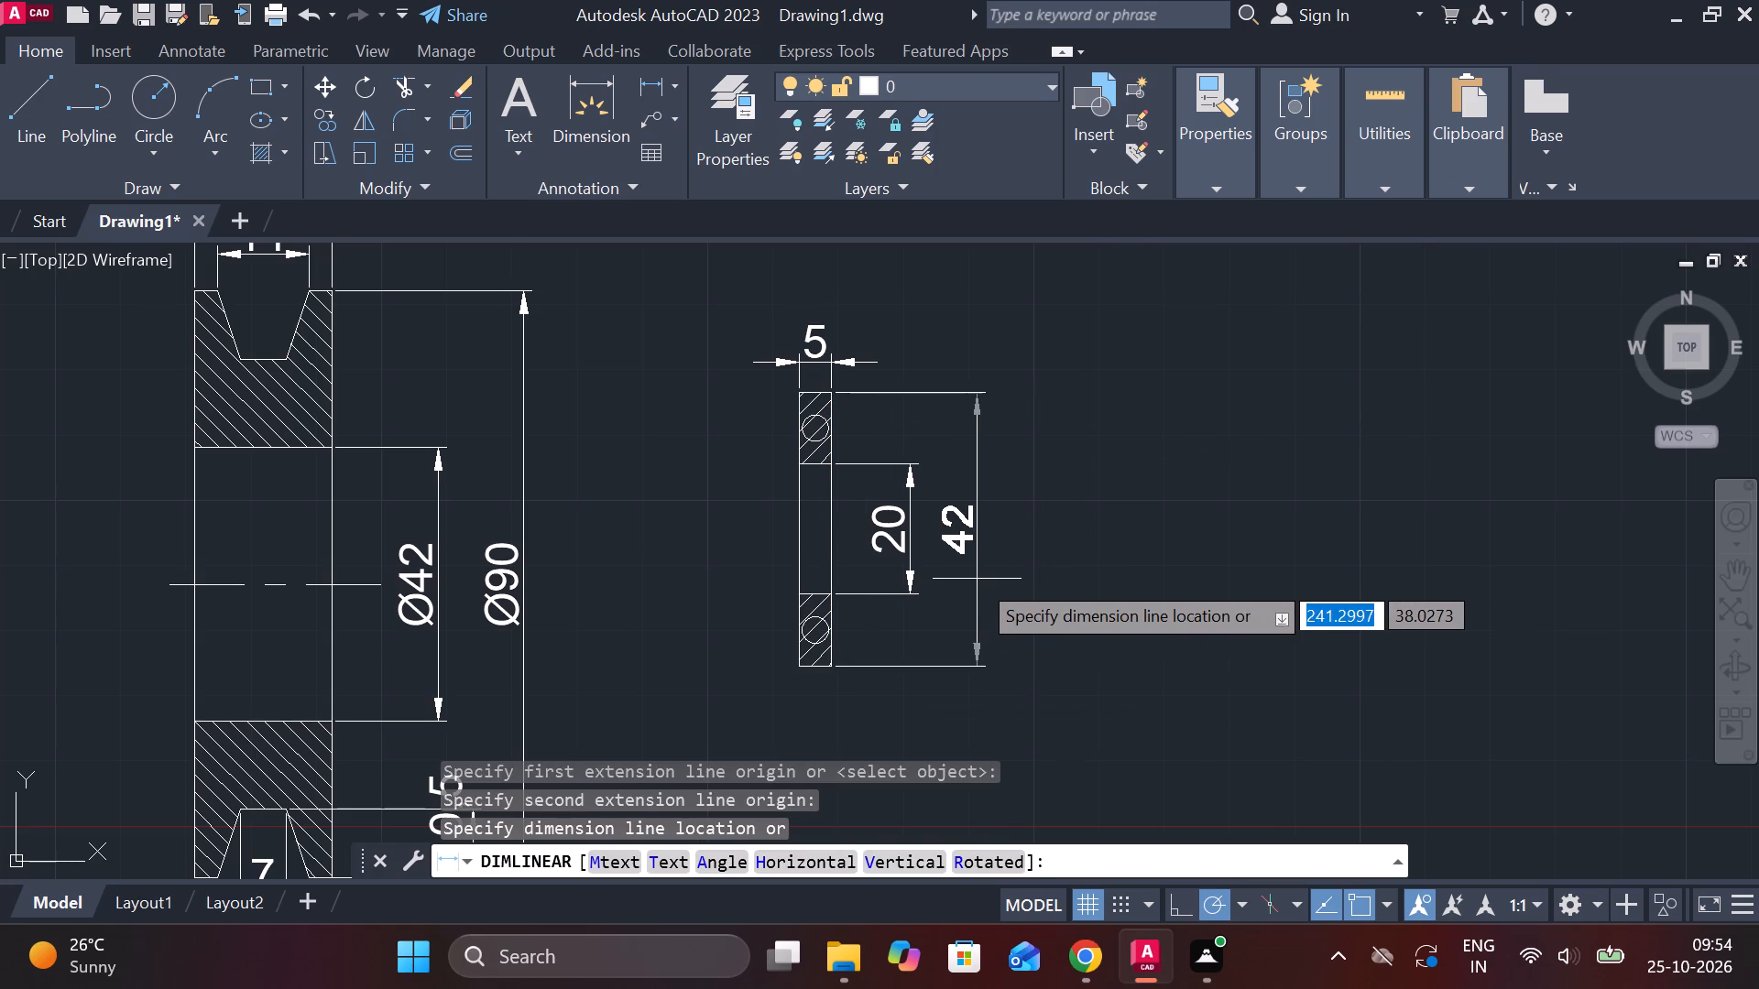
click(978, 579)
key(Escape)
Add the diameter symbol in front of the ring section's bore and overall height dimensions.
double_click(901, 550)
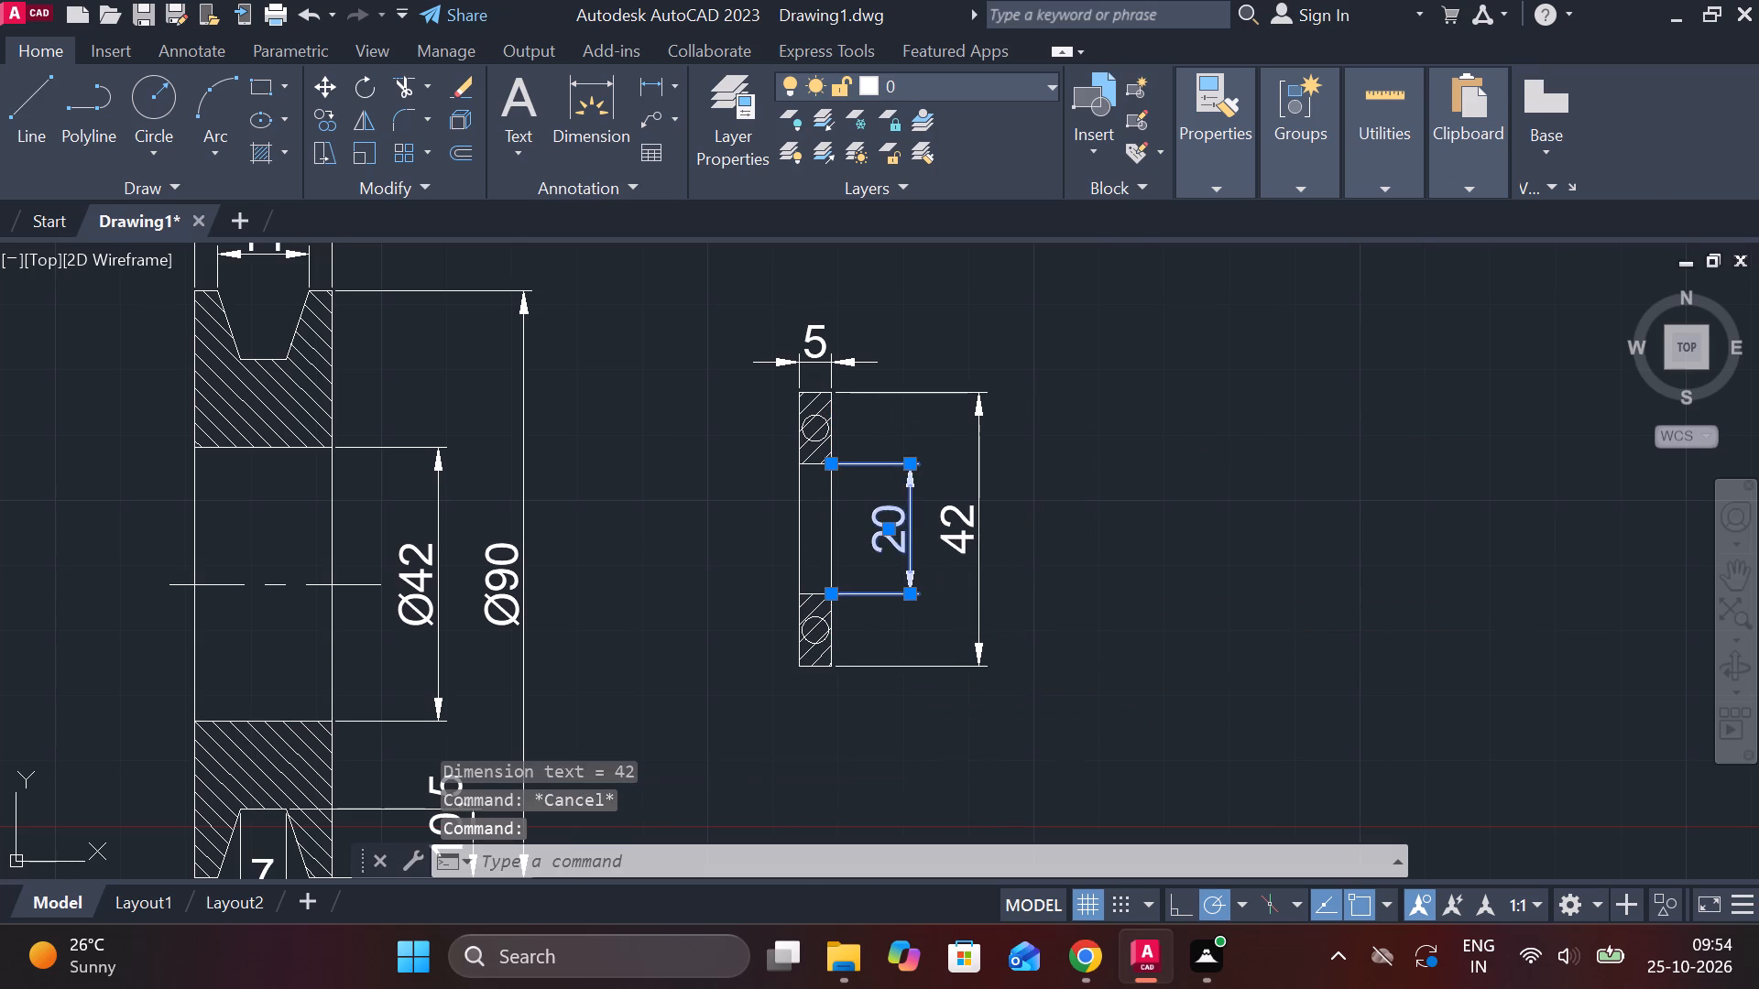
click(1155, 155)
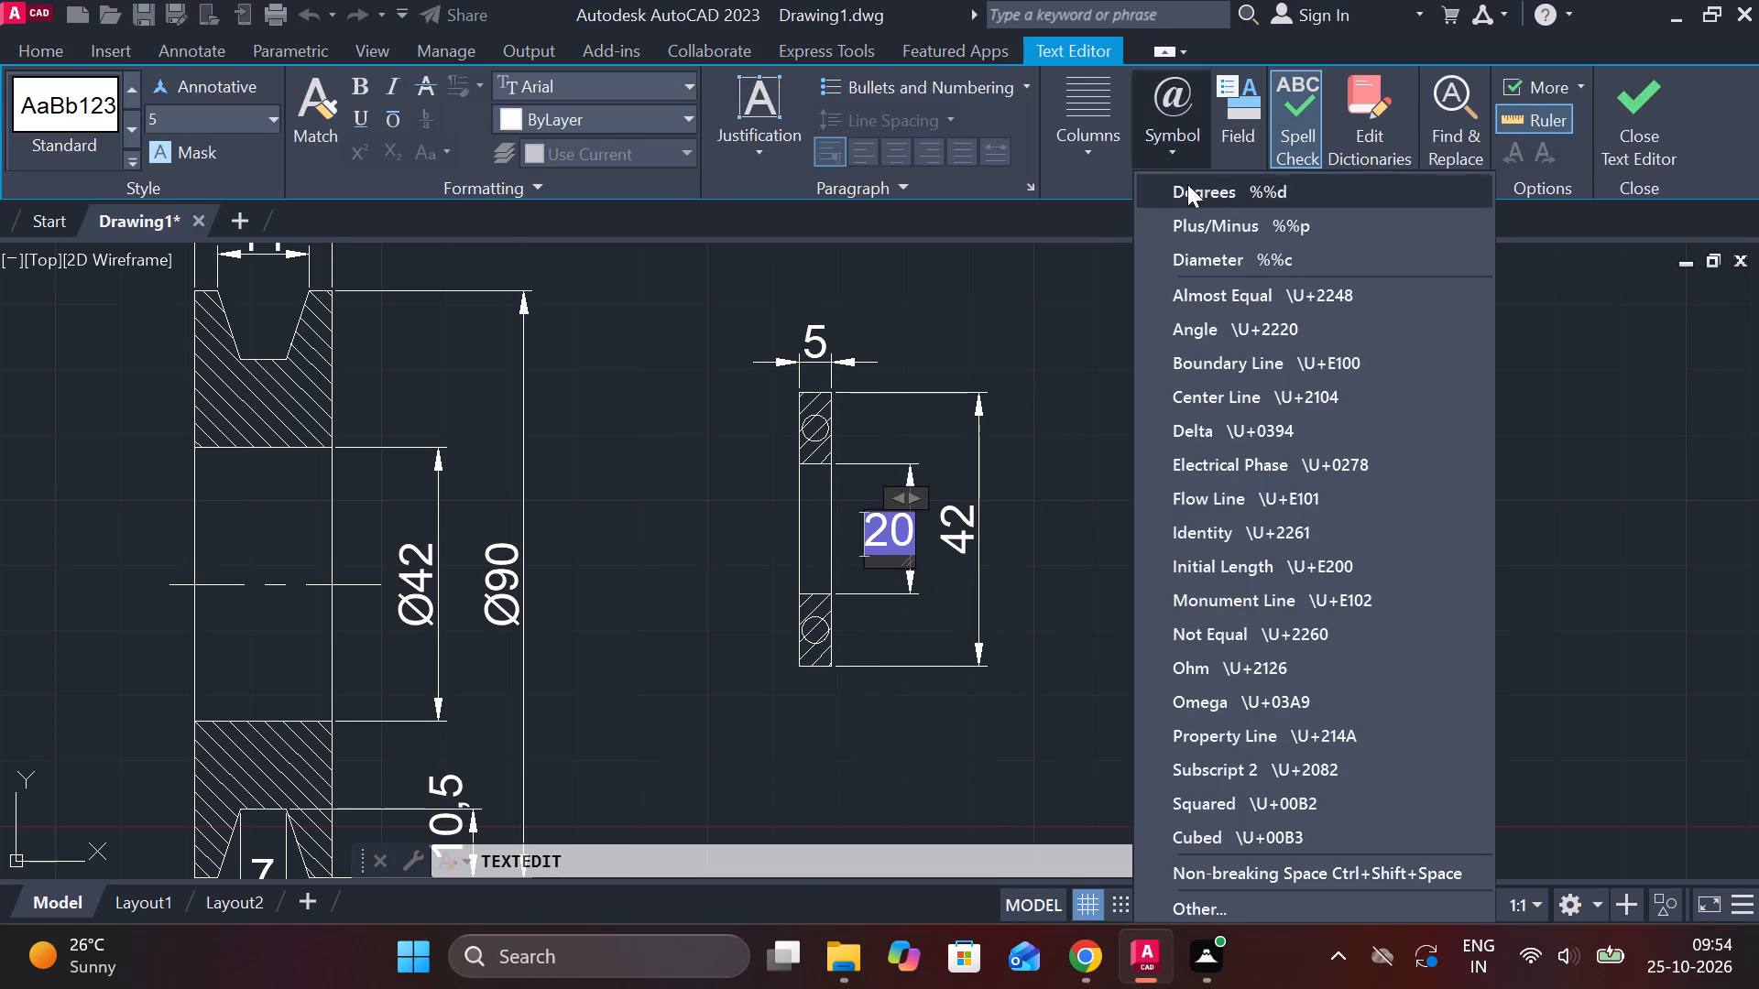
click(1234, 247)
click(1602, 119)
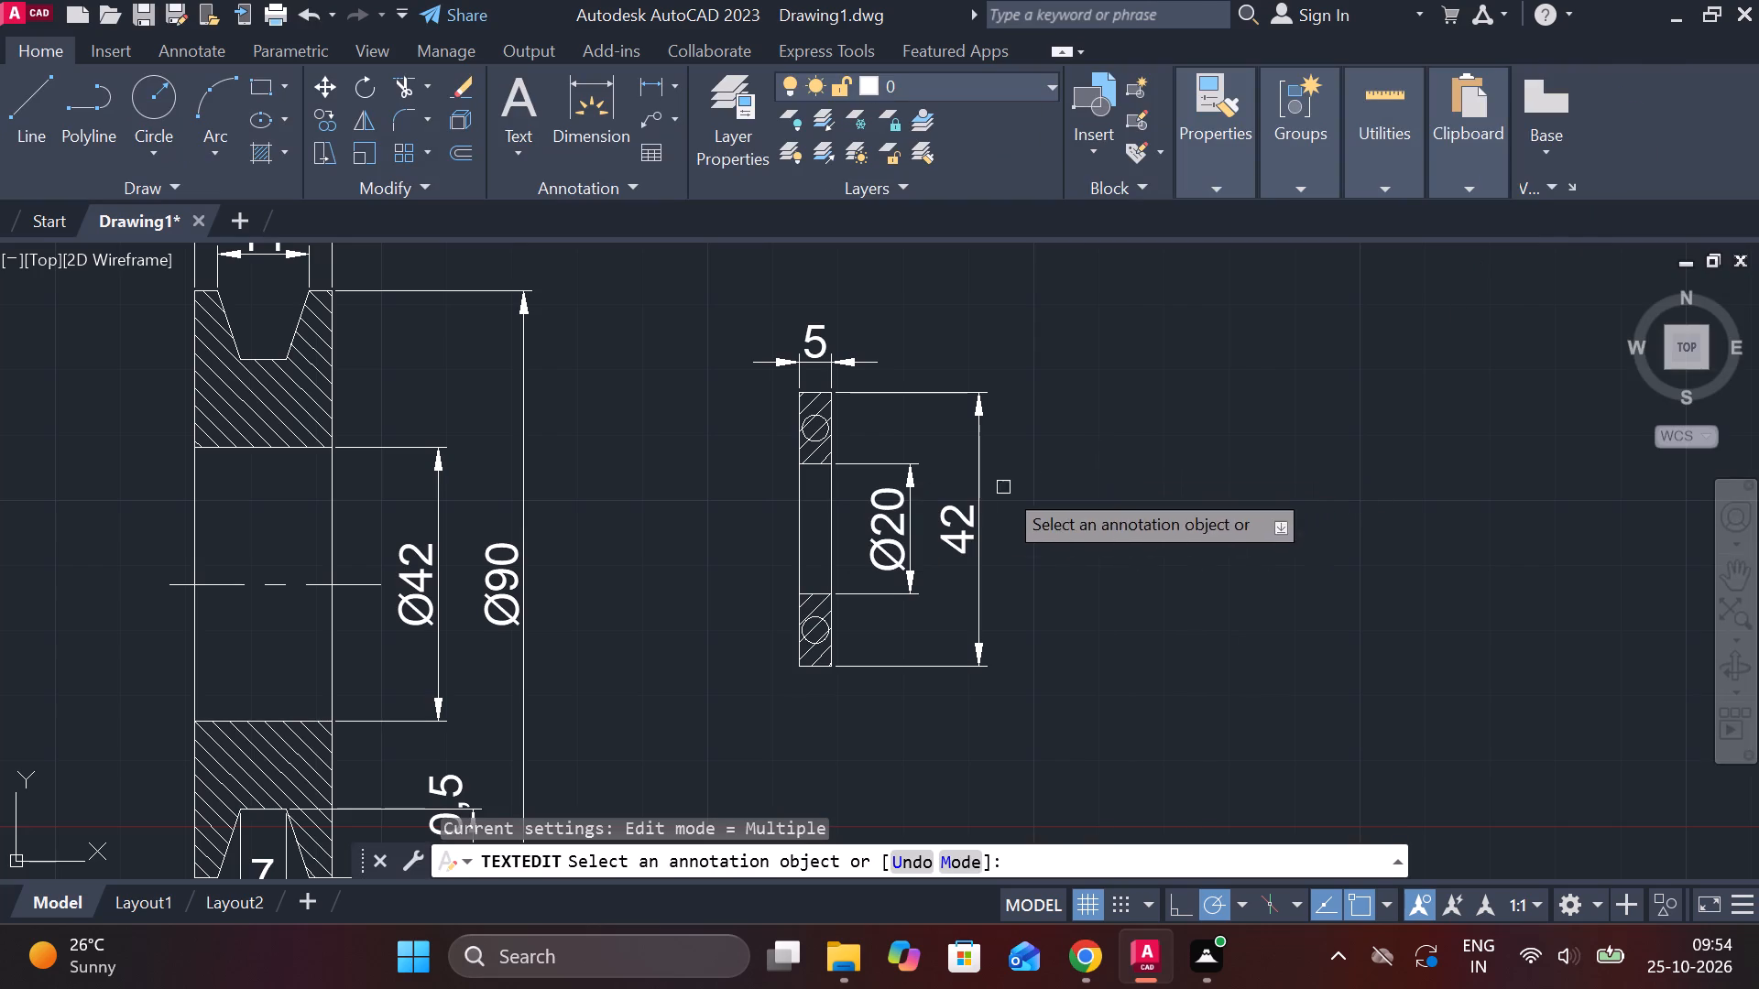
double_click(967, 506)
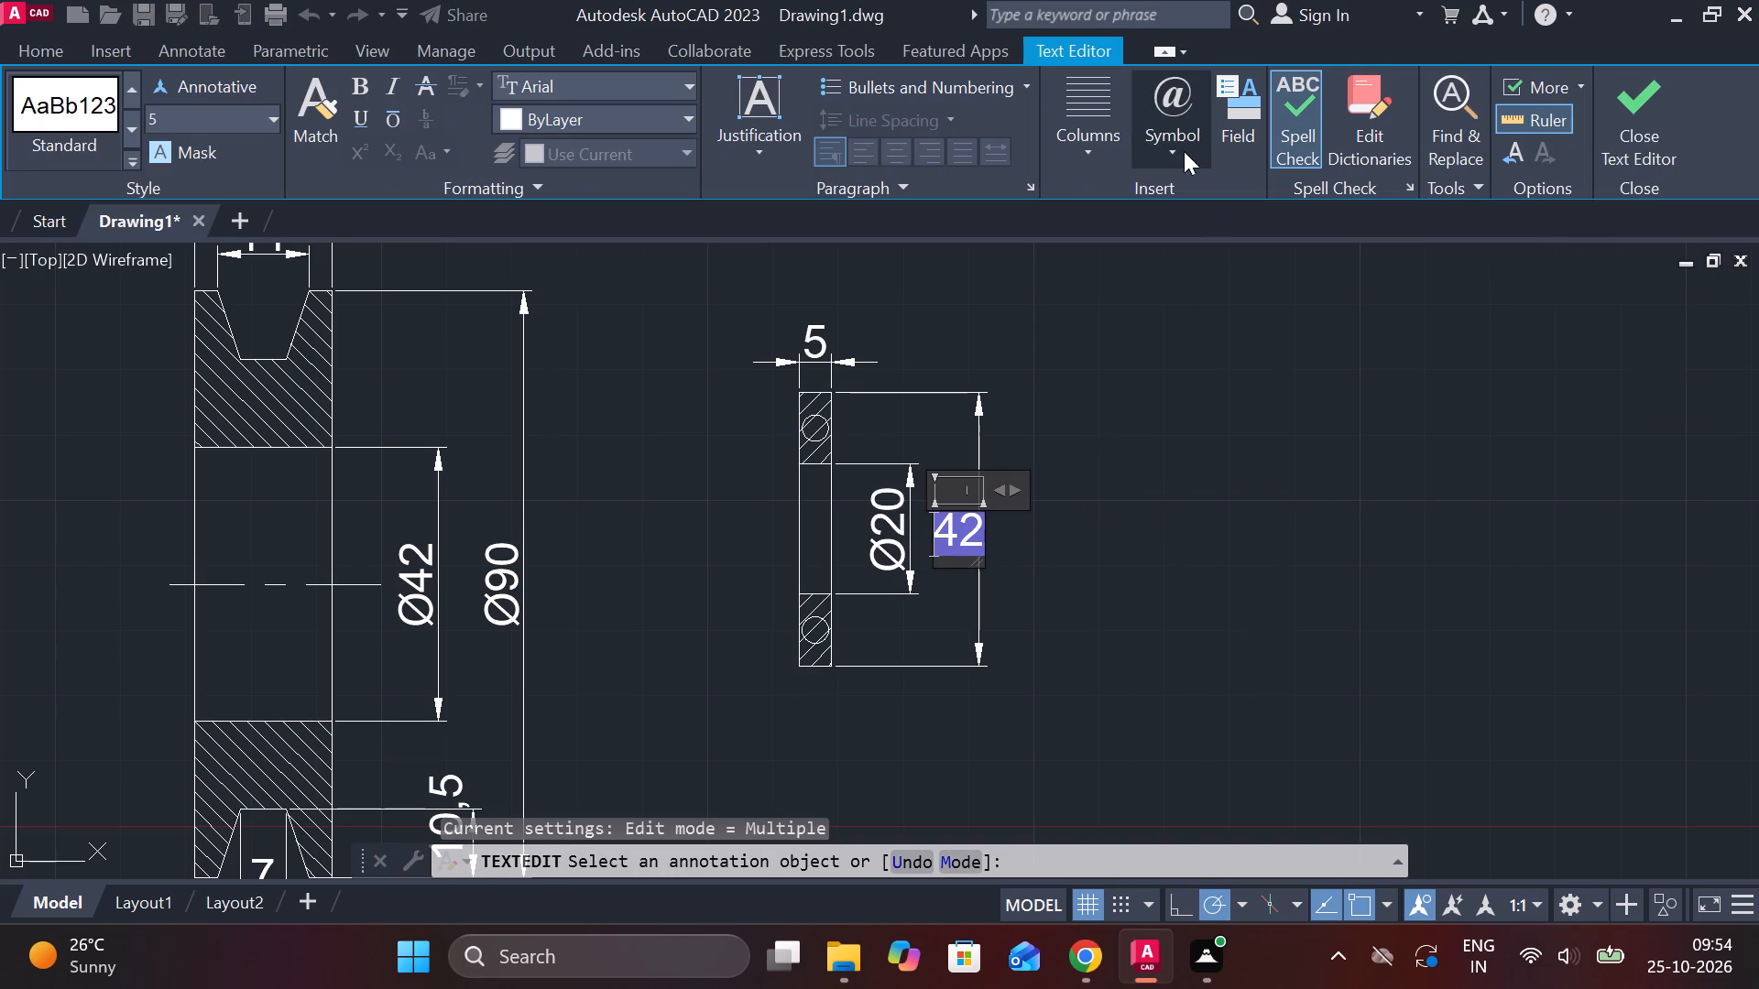
click(1167, 154)
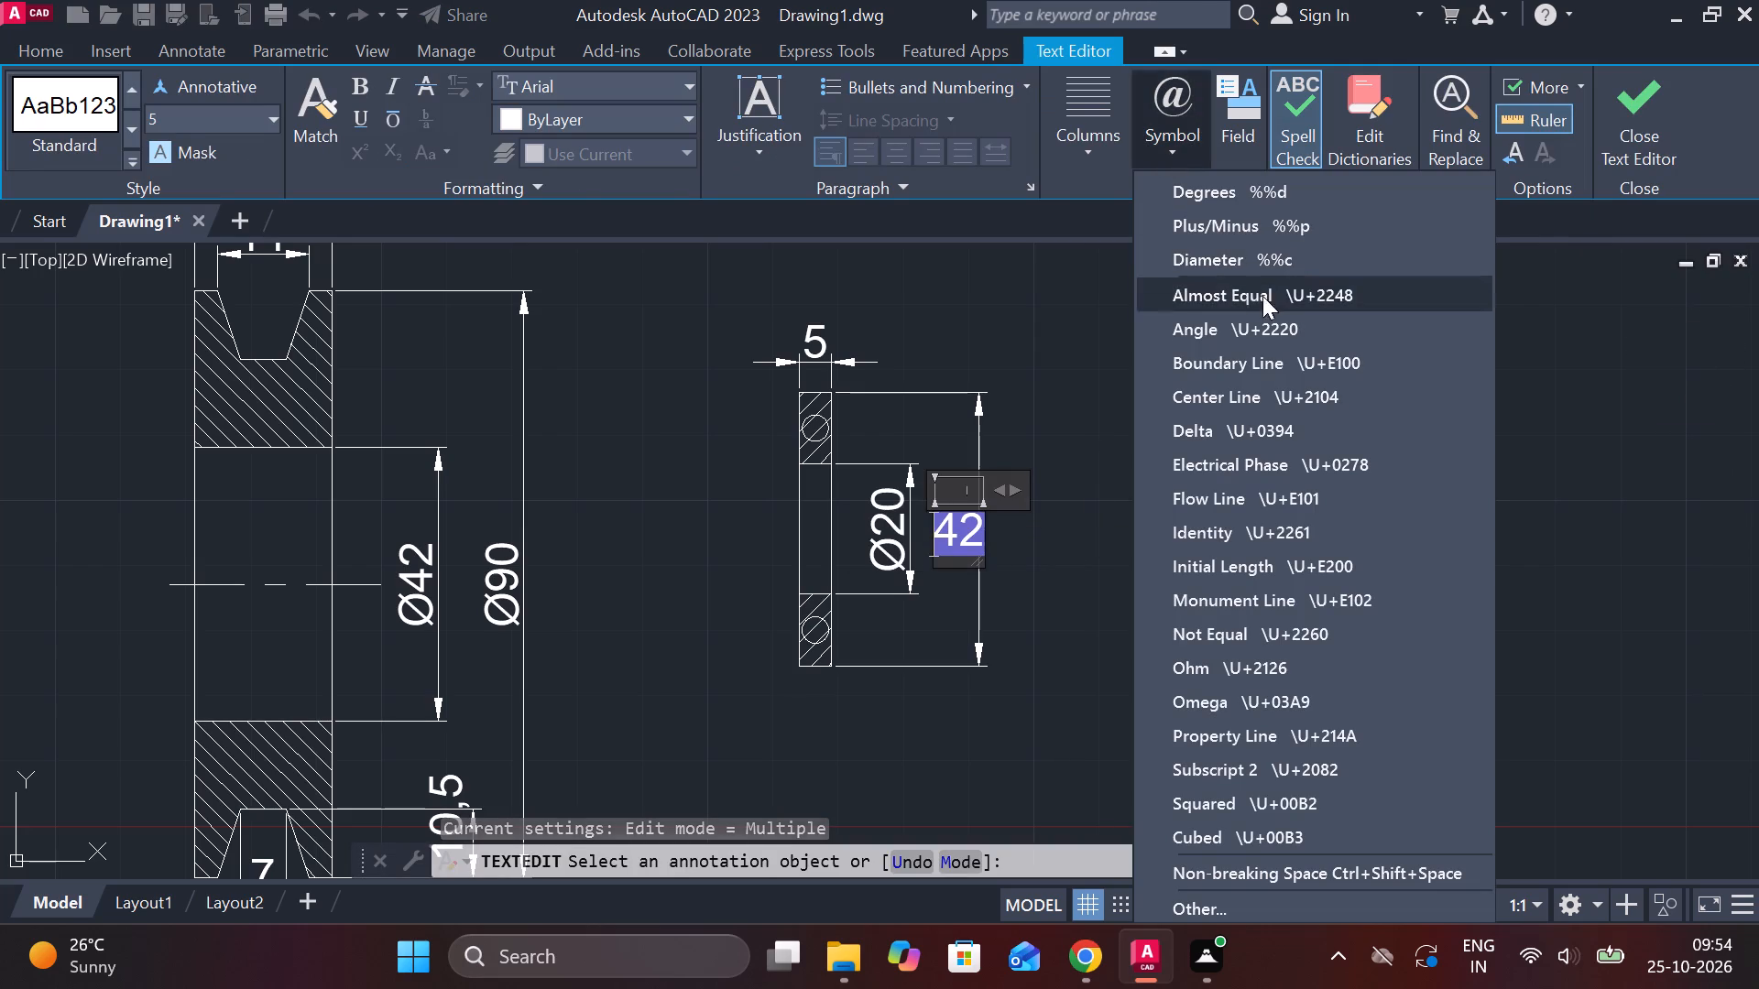
click(1229, 257)
click(1659, 115)
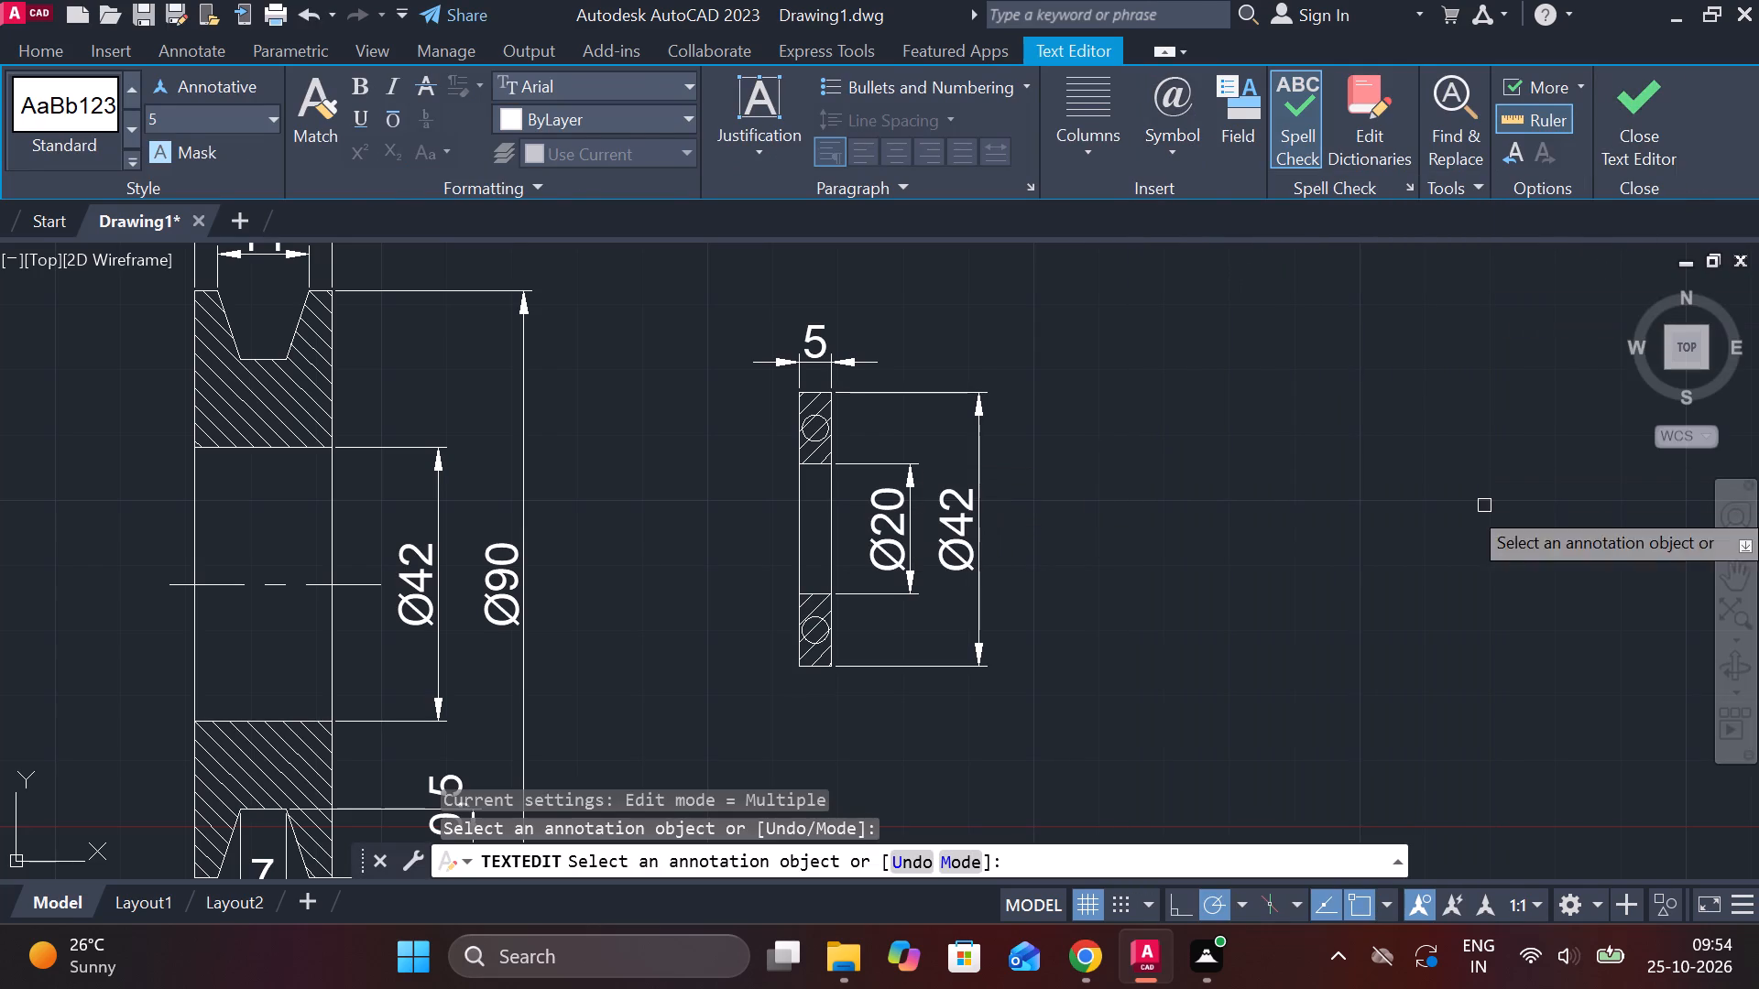
scroll(1055, 562, down, 1)
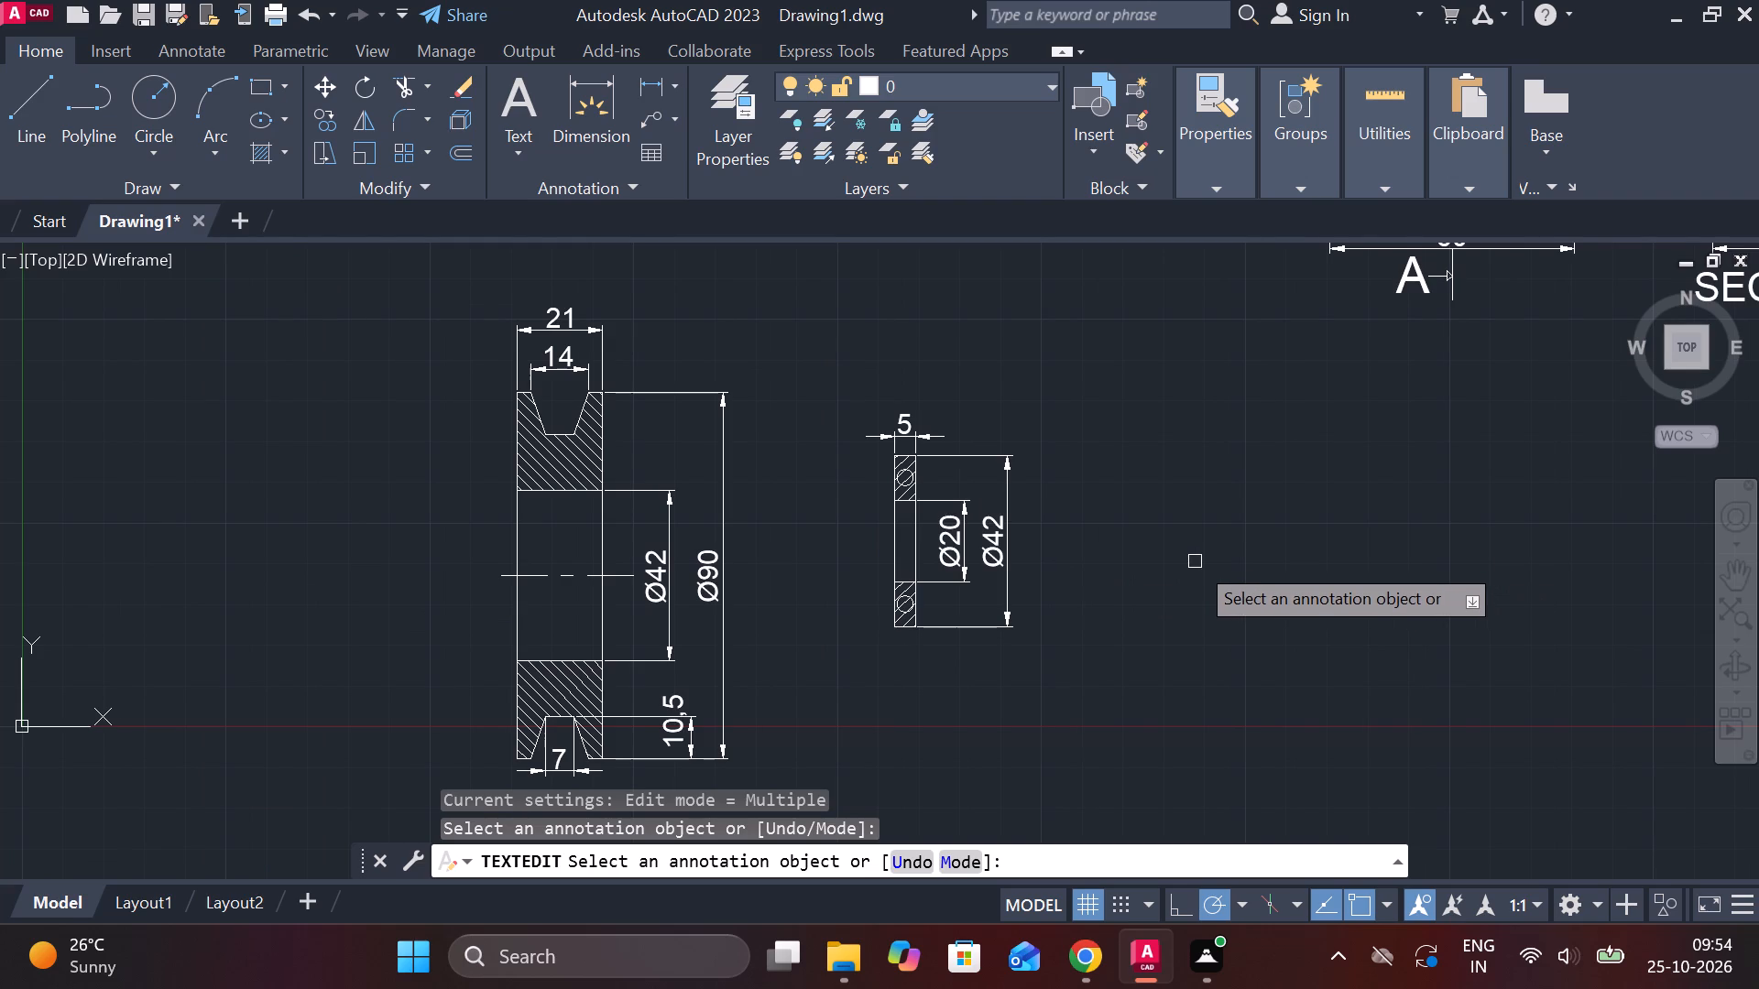
middle_drag(1195, 561, 1144, 571)
key(Escape)
Draw a closed rectangle of lines, 20 wide and 26 high, beside the dimensioned ring section, level with its top edge.
key(l)
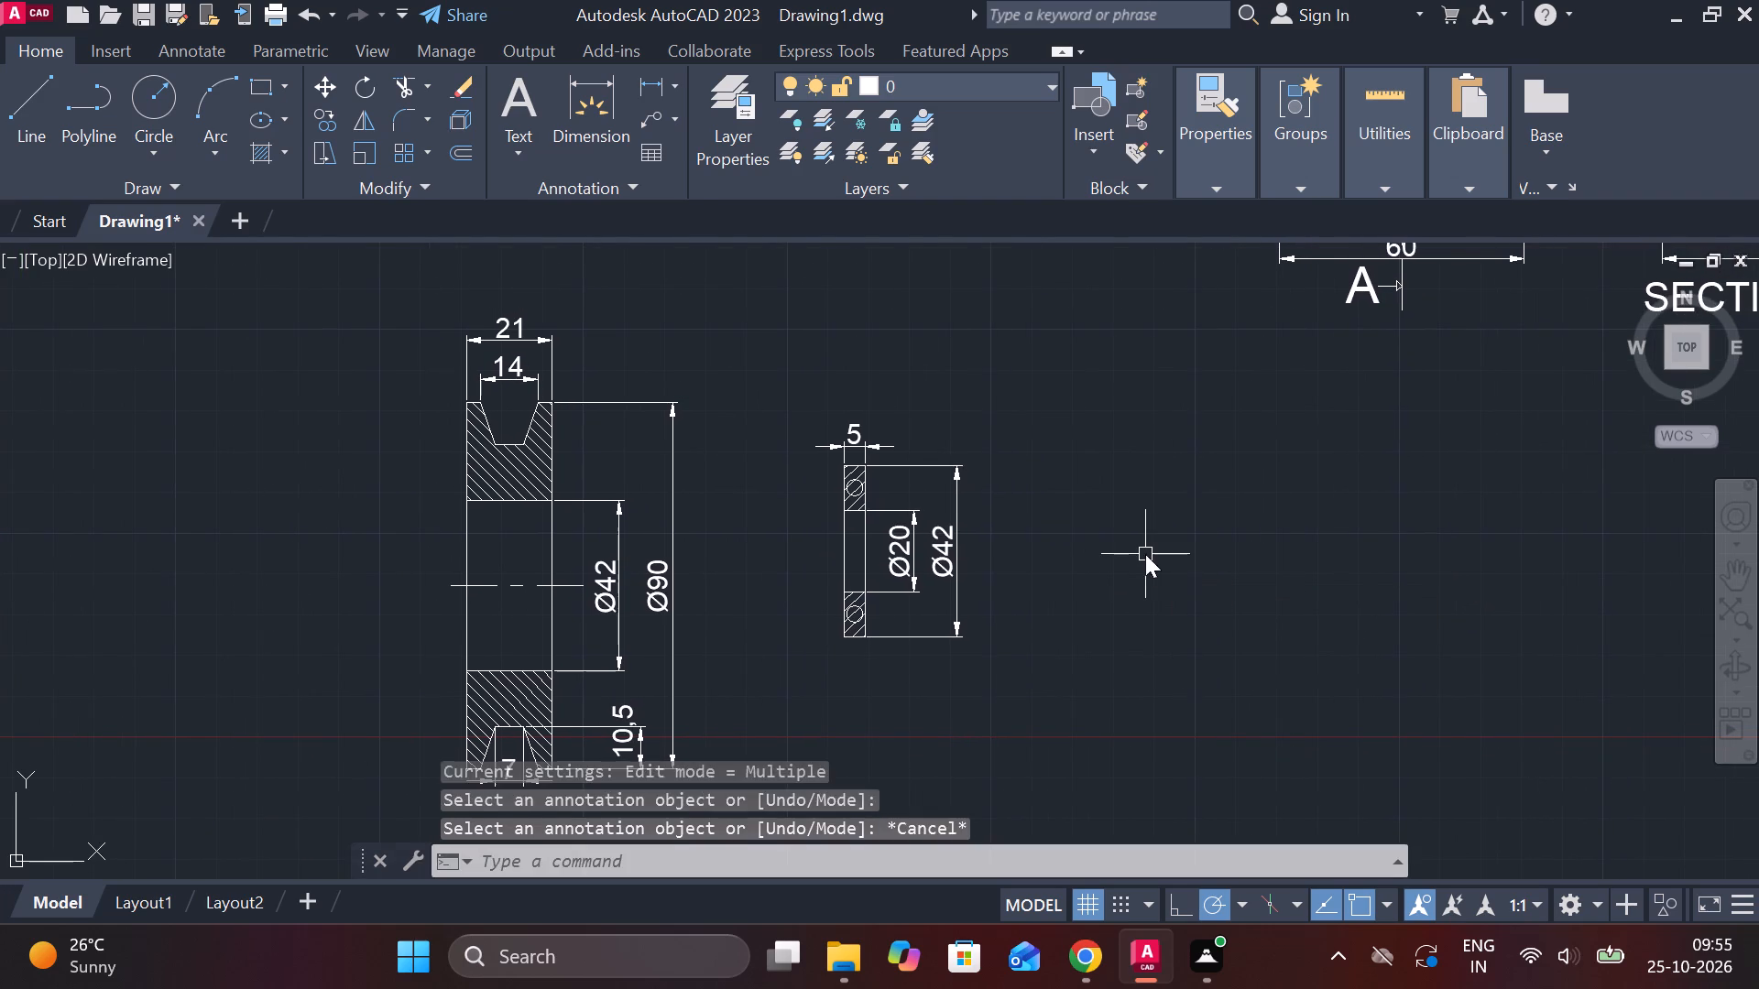
key(Return)
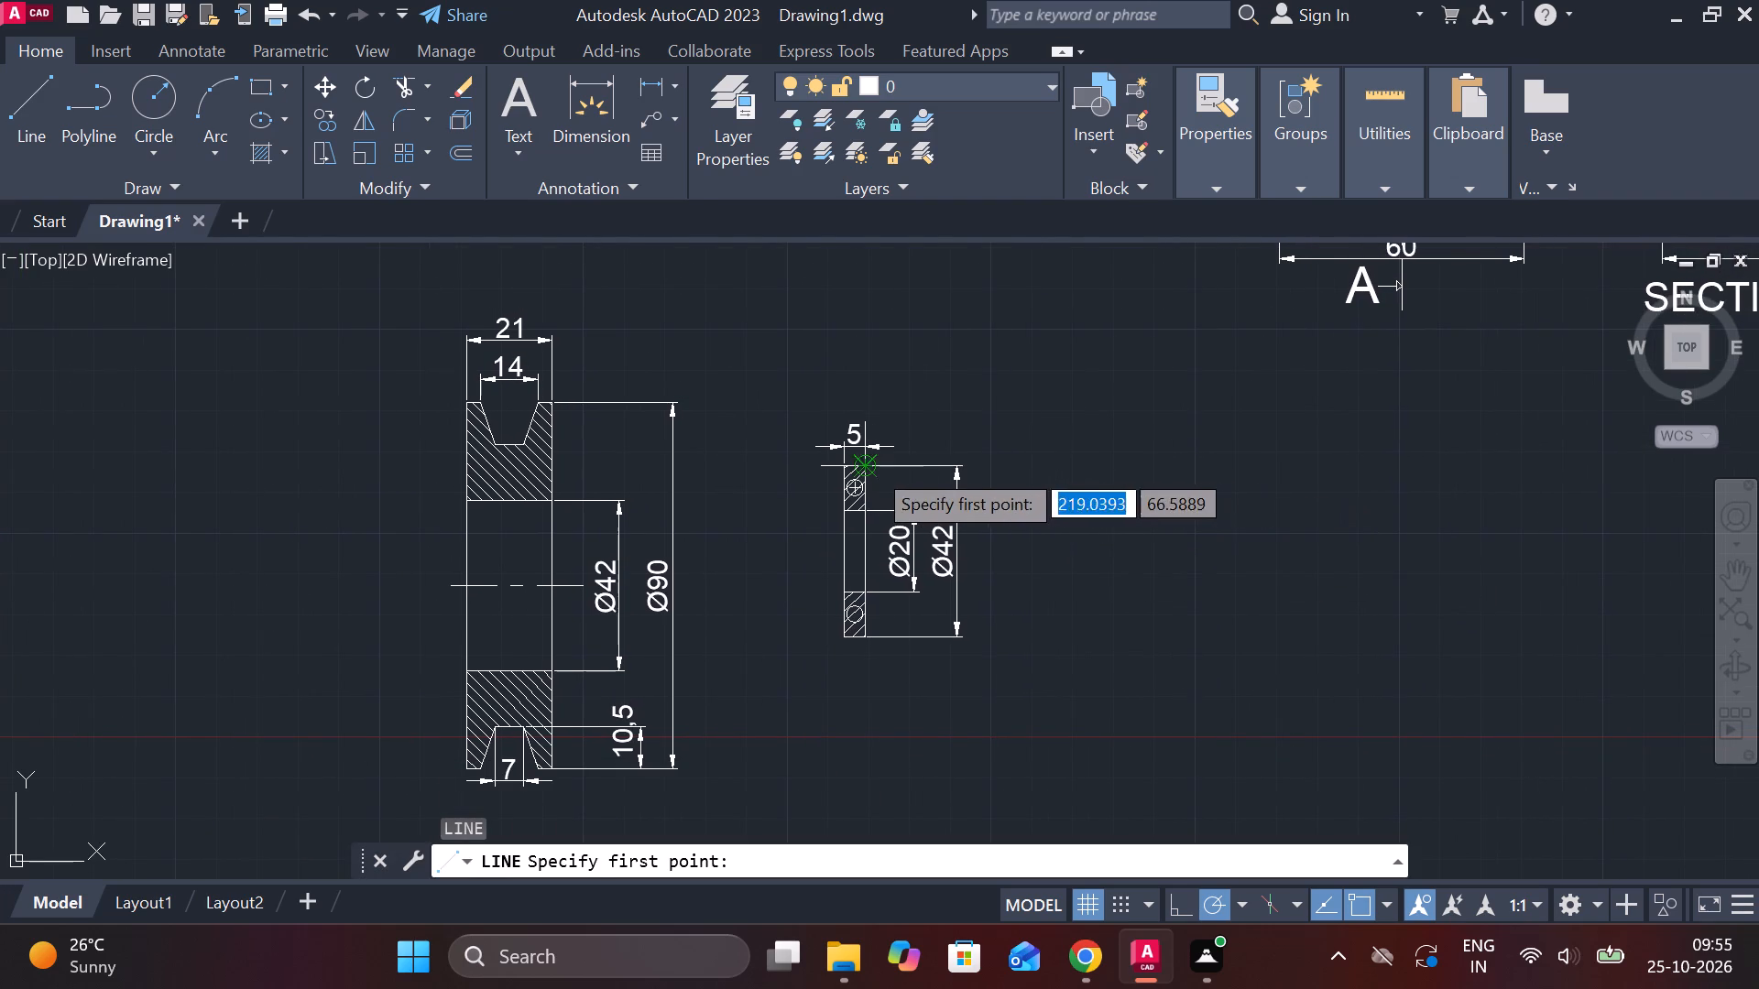
click(1120, 472)
text(20)
key(Return)
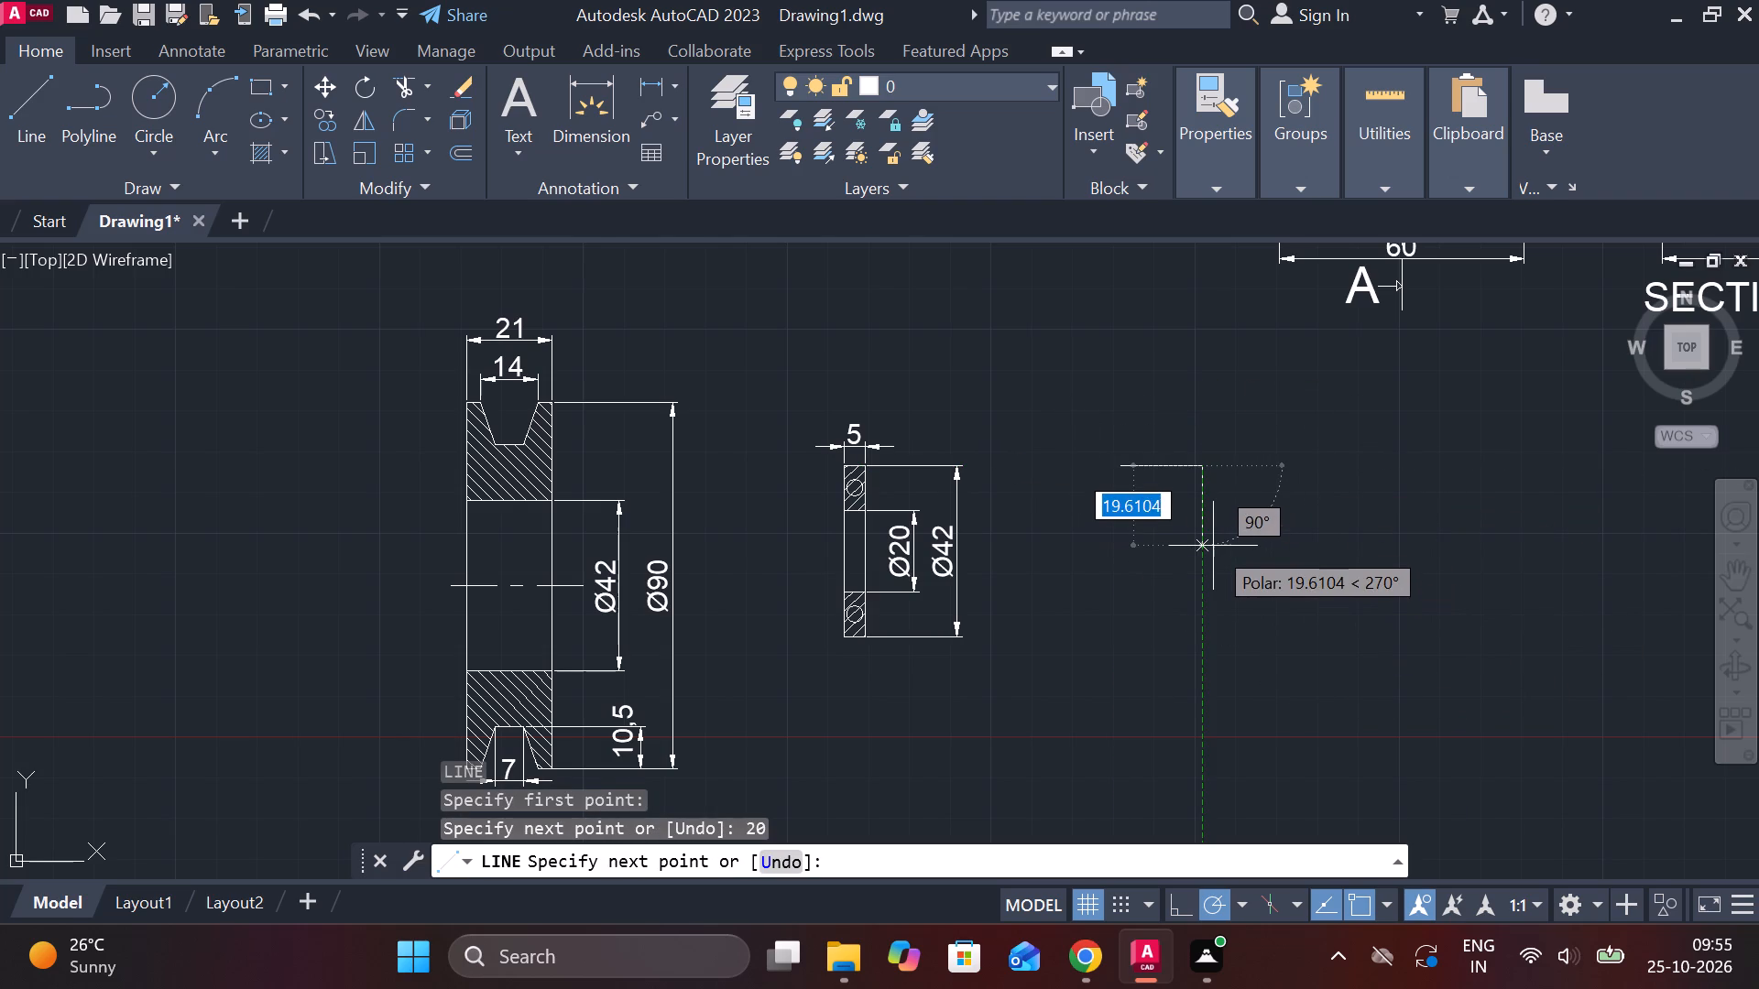
text(26)
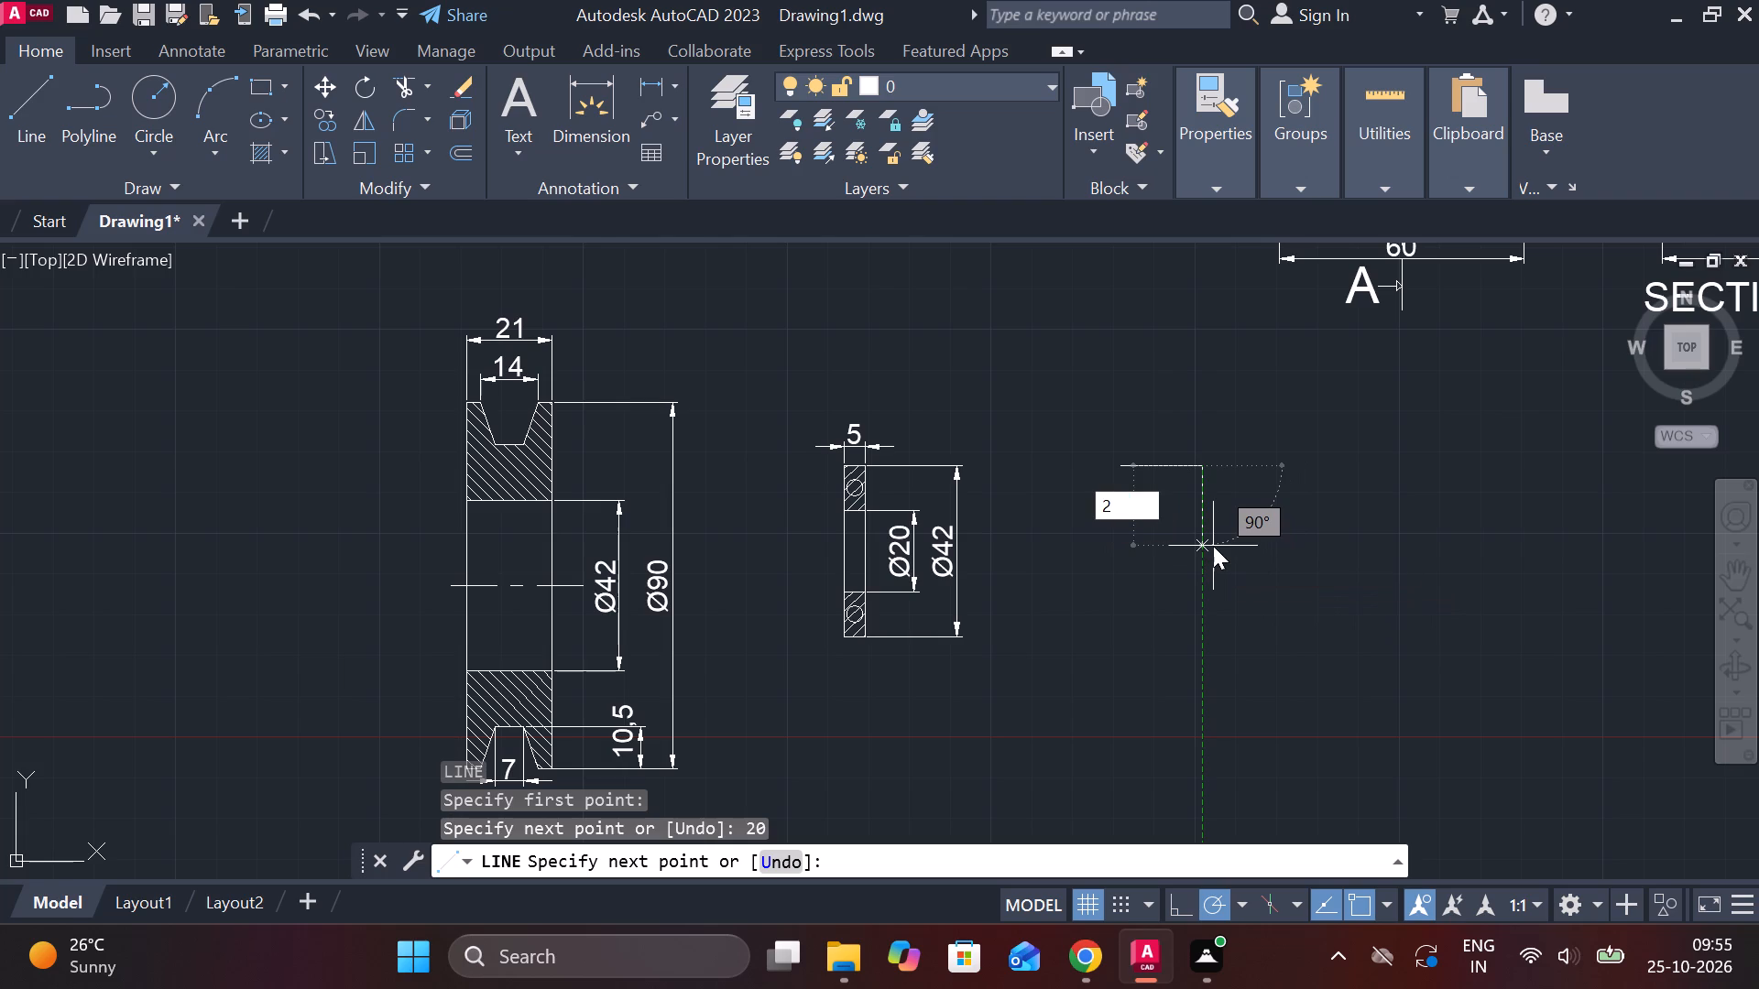
key(space)
key(2)
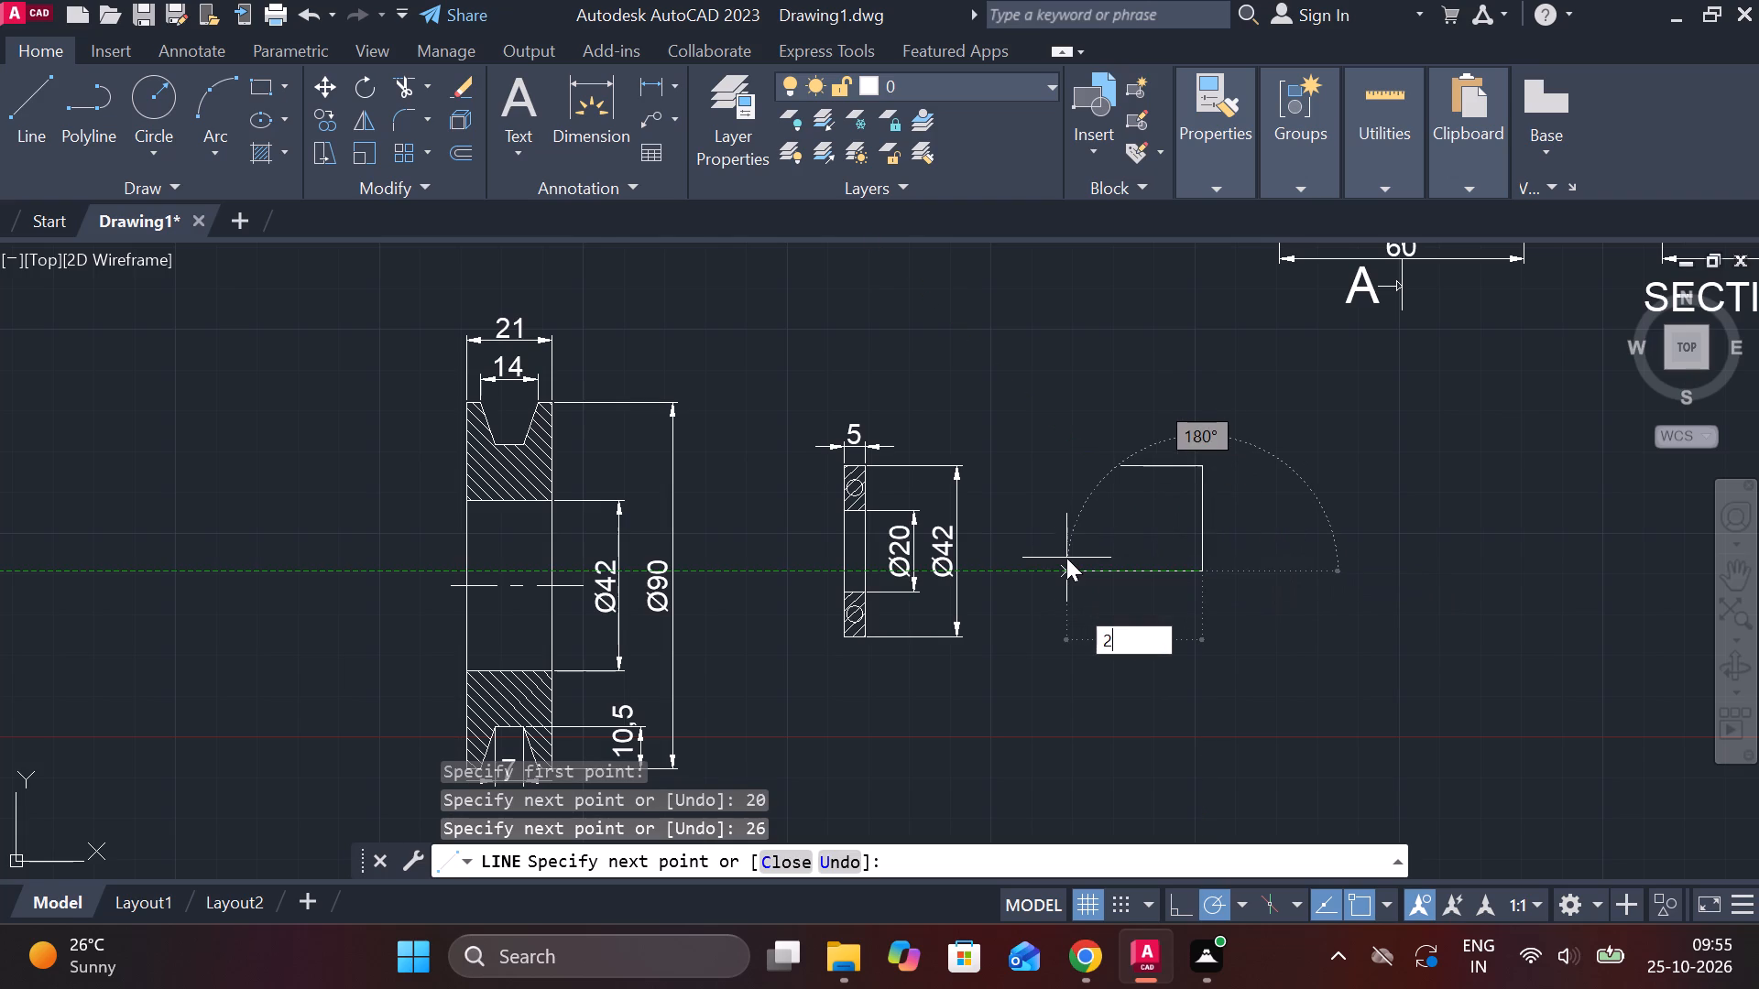
key(0)
key(Return)
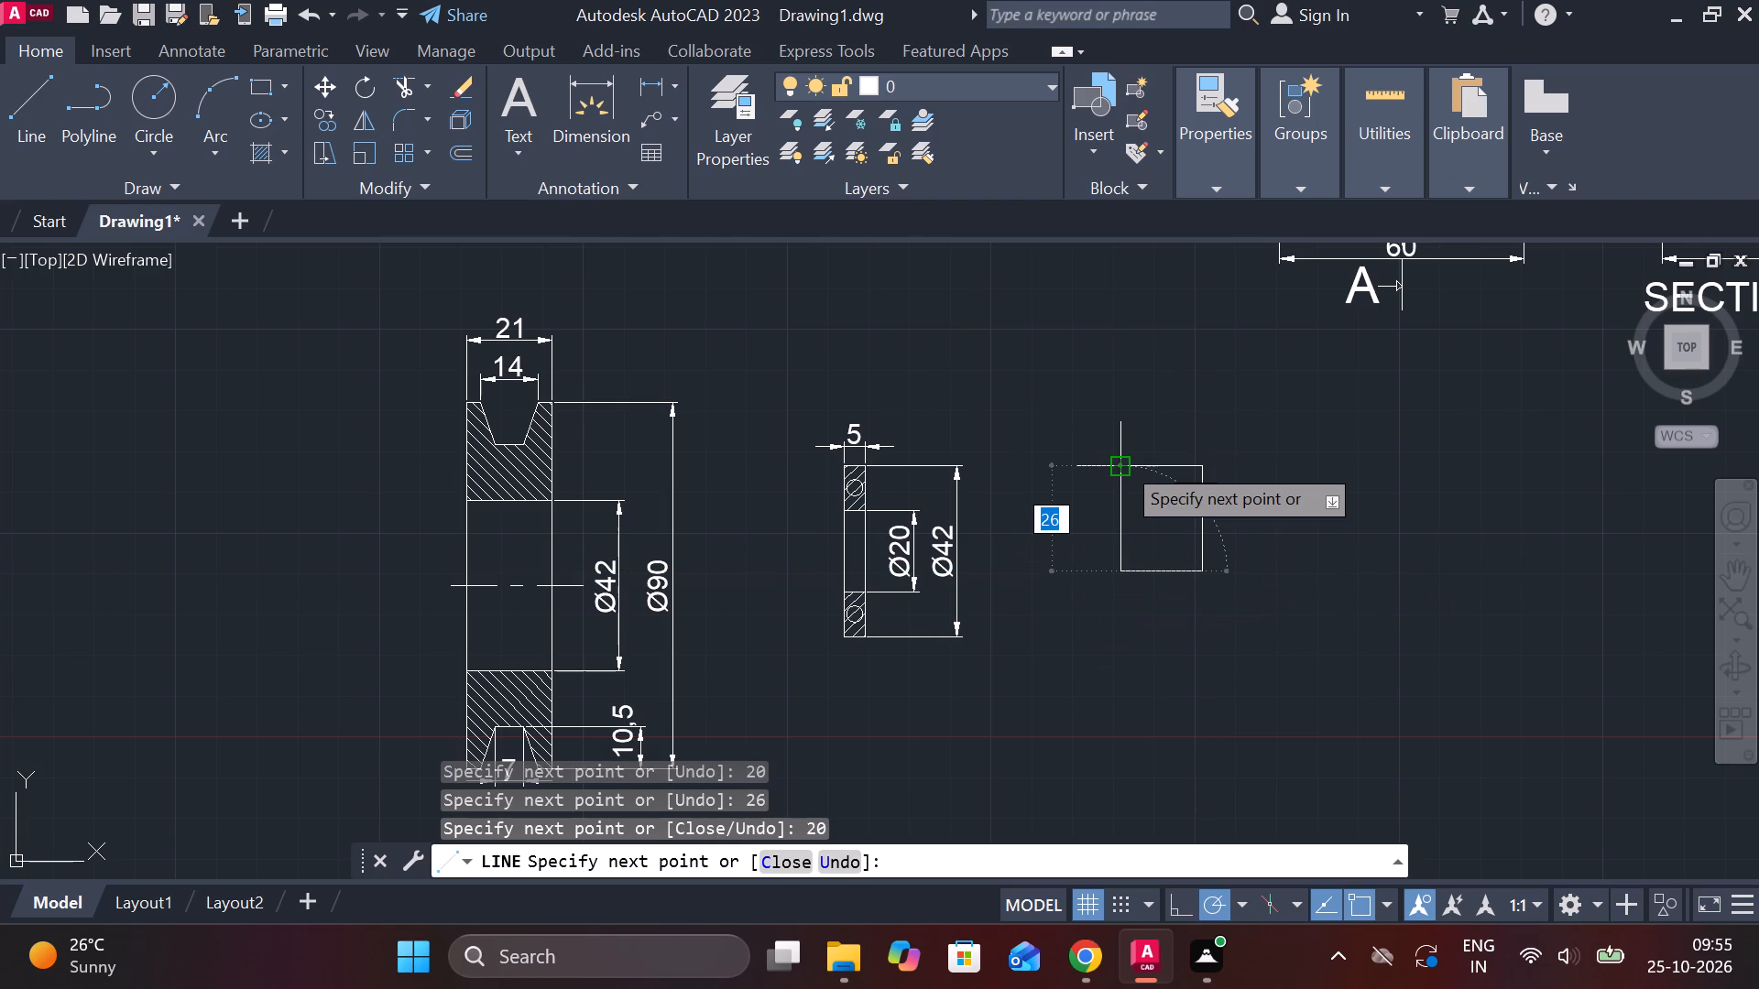
scroll(1121, 462, up, 2)
click(1121, 462)
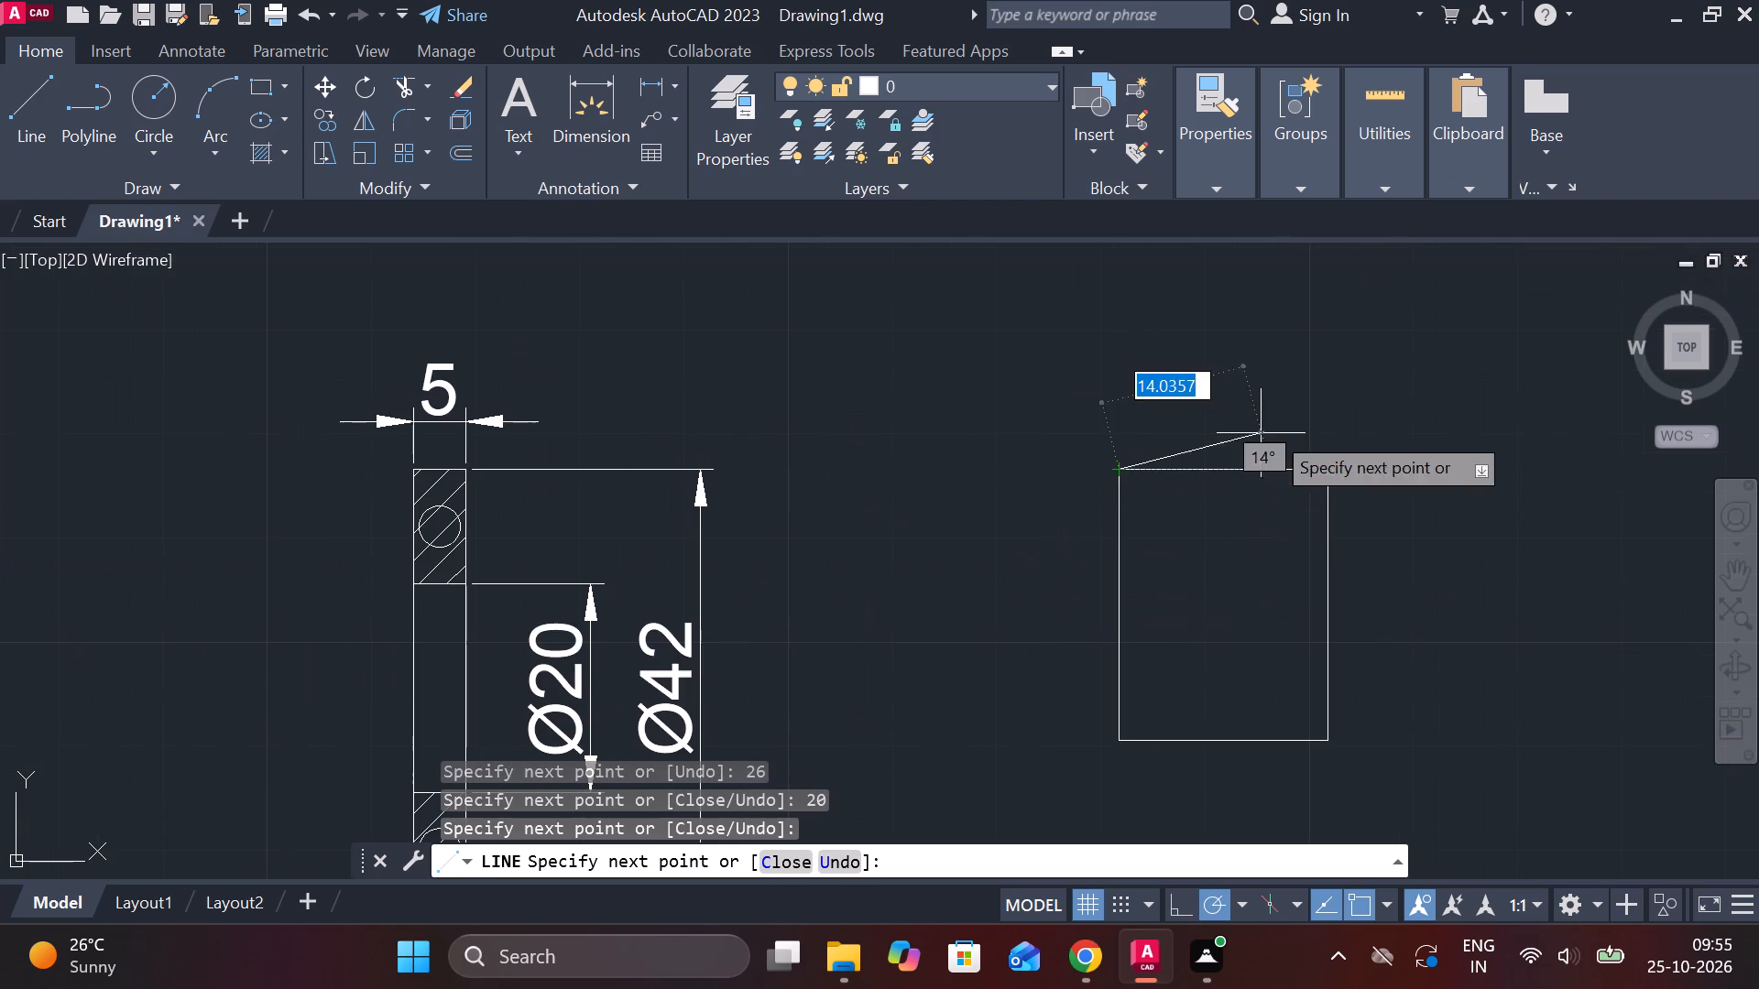
key(Escape)
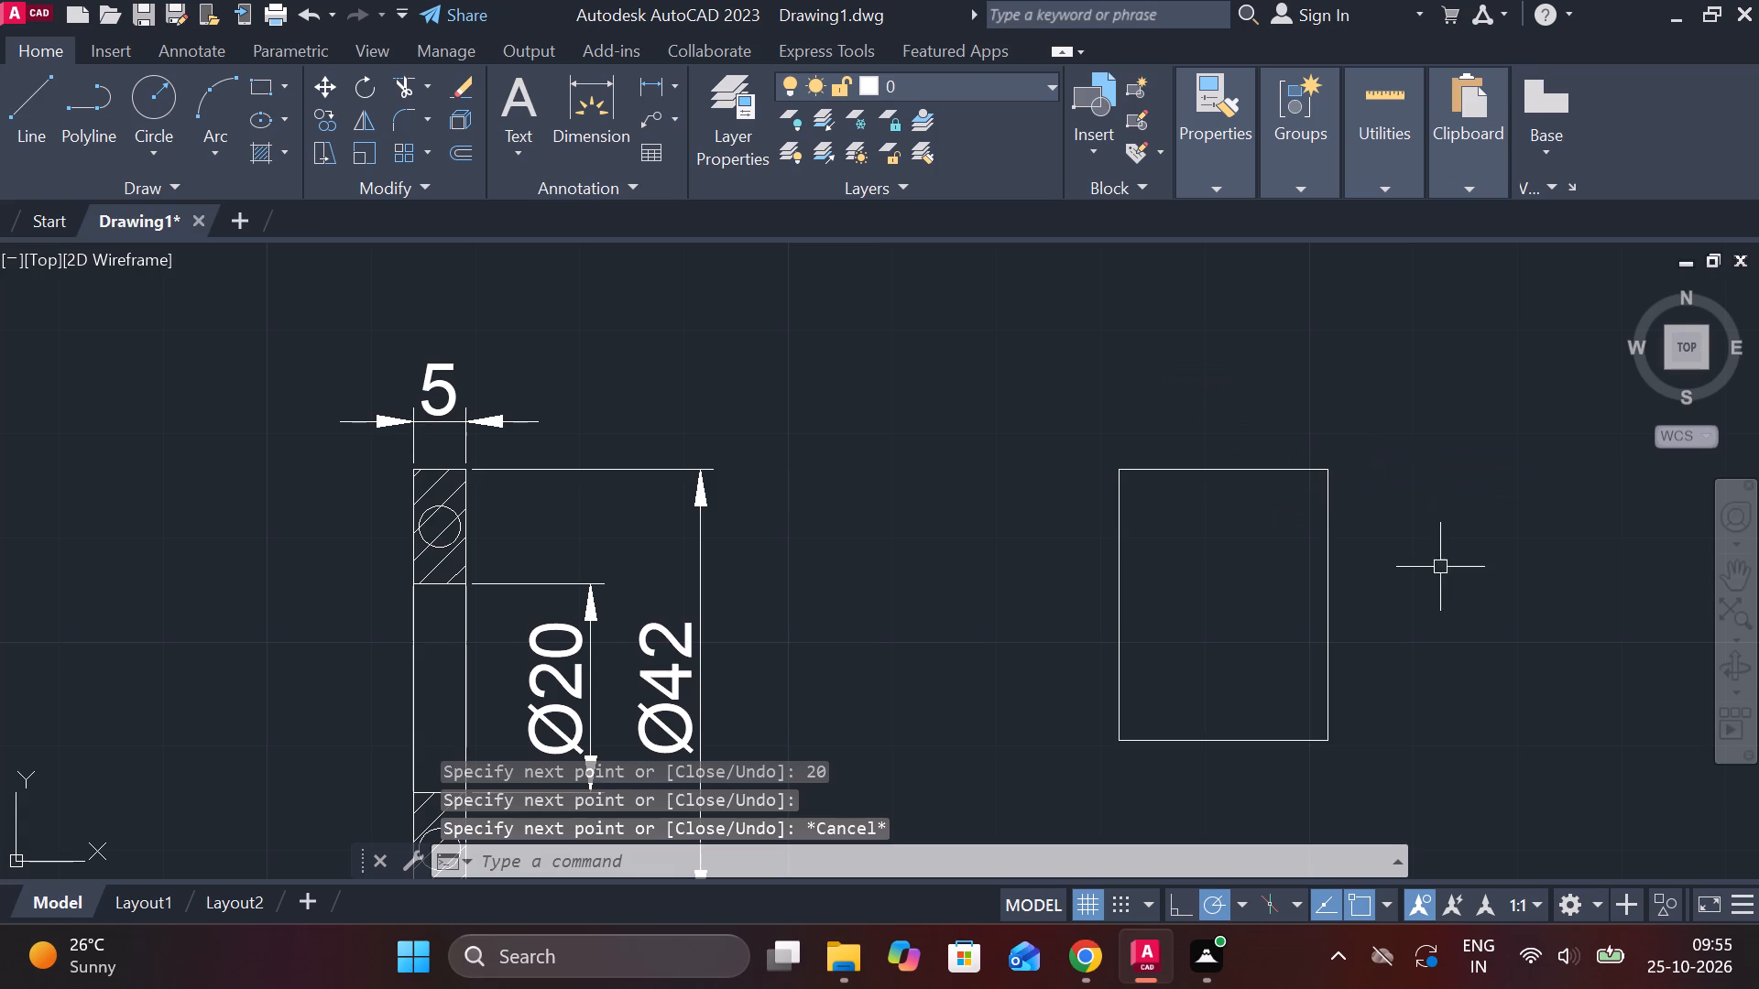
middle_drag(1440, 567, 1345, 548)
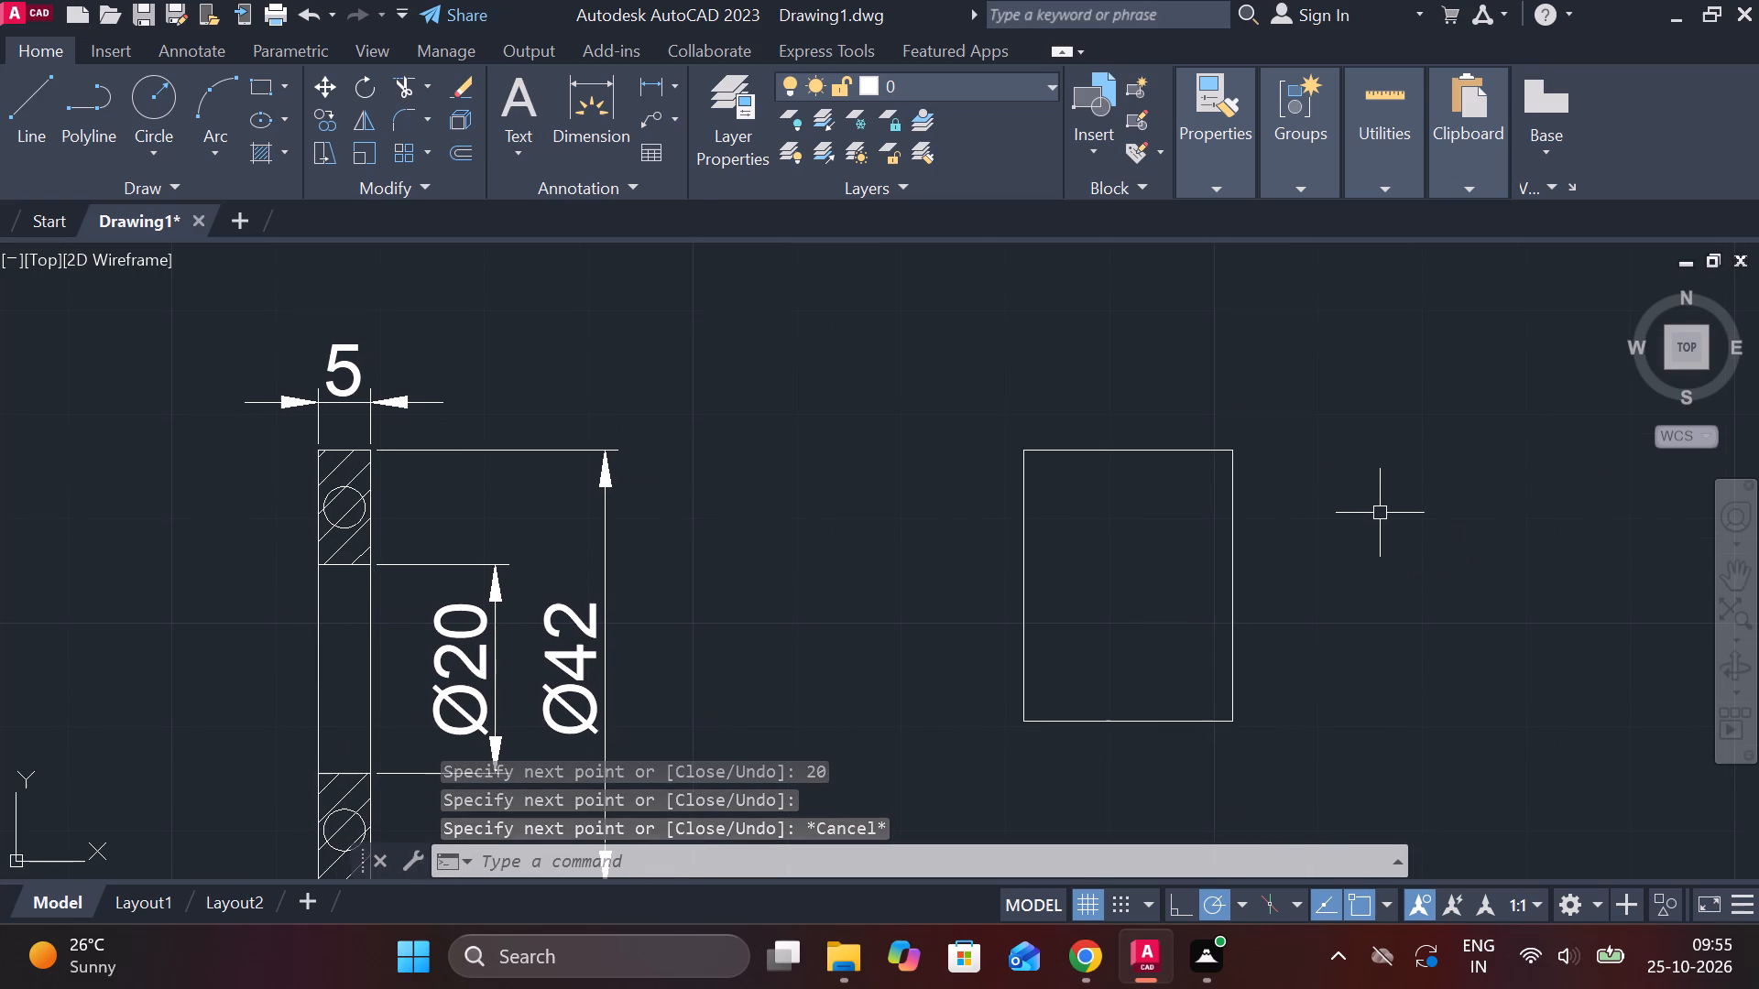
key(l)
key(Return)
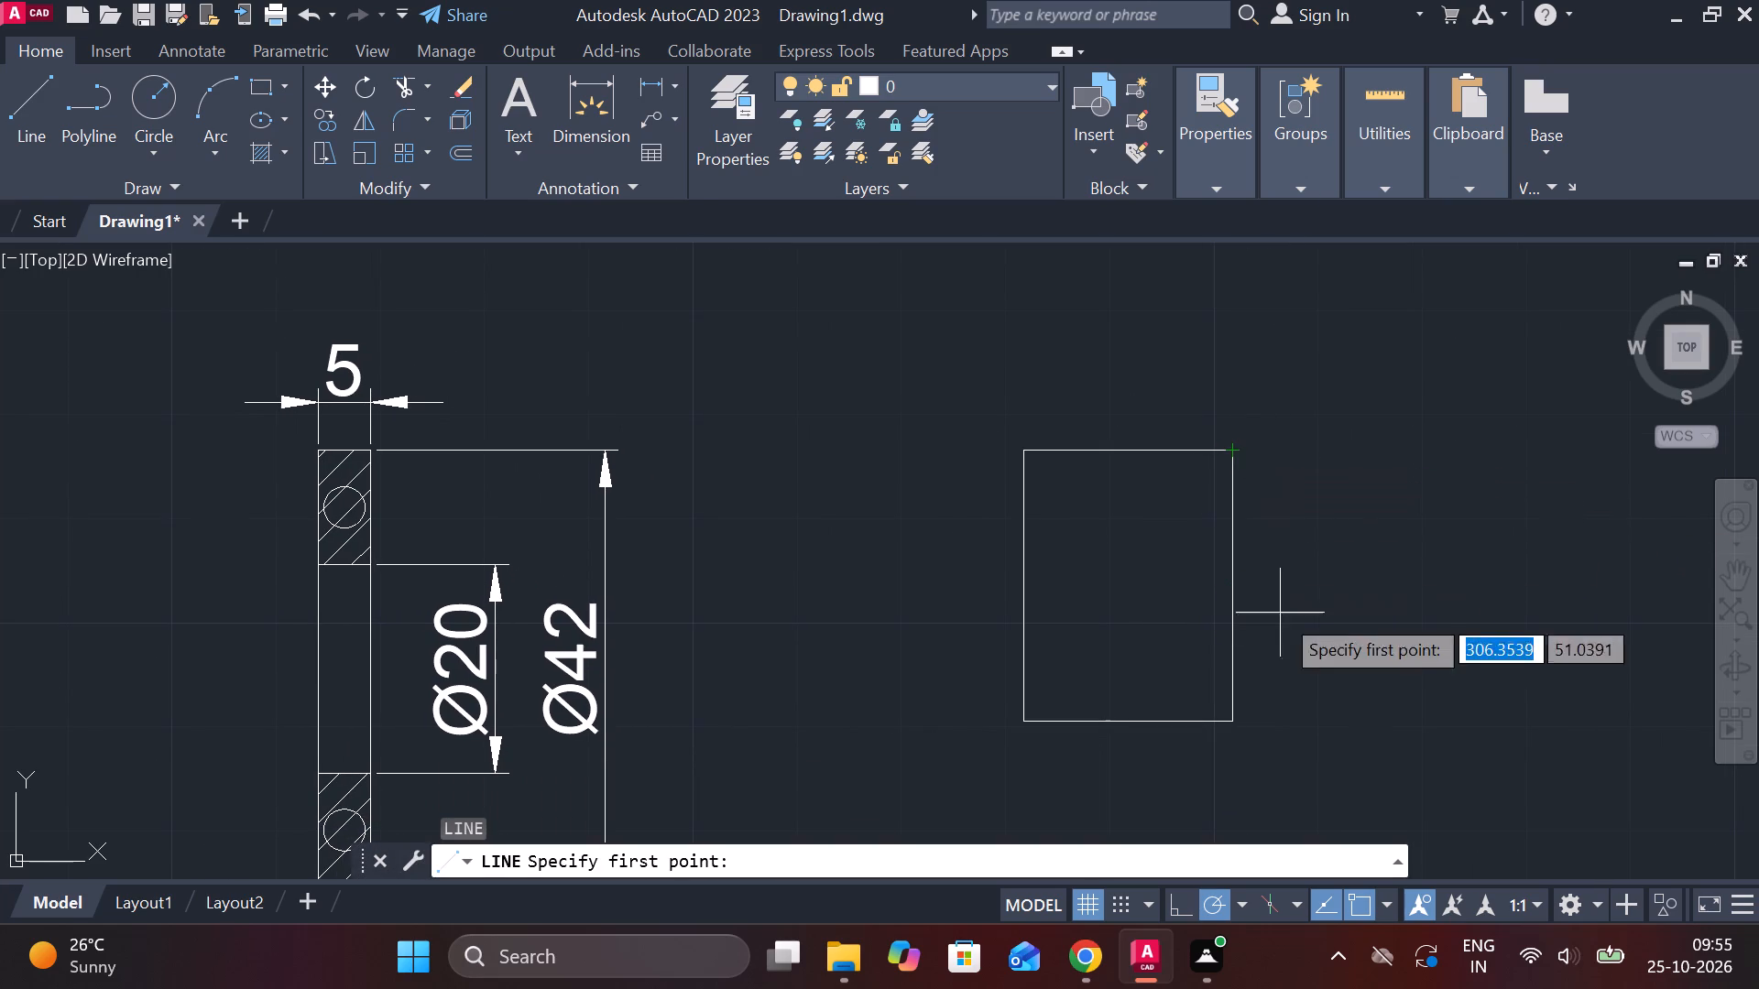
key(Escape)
Draw a horizontal line across the rectangle's full width, 10 above its mid-height.
key(l)
key(Return)
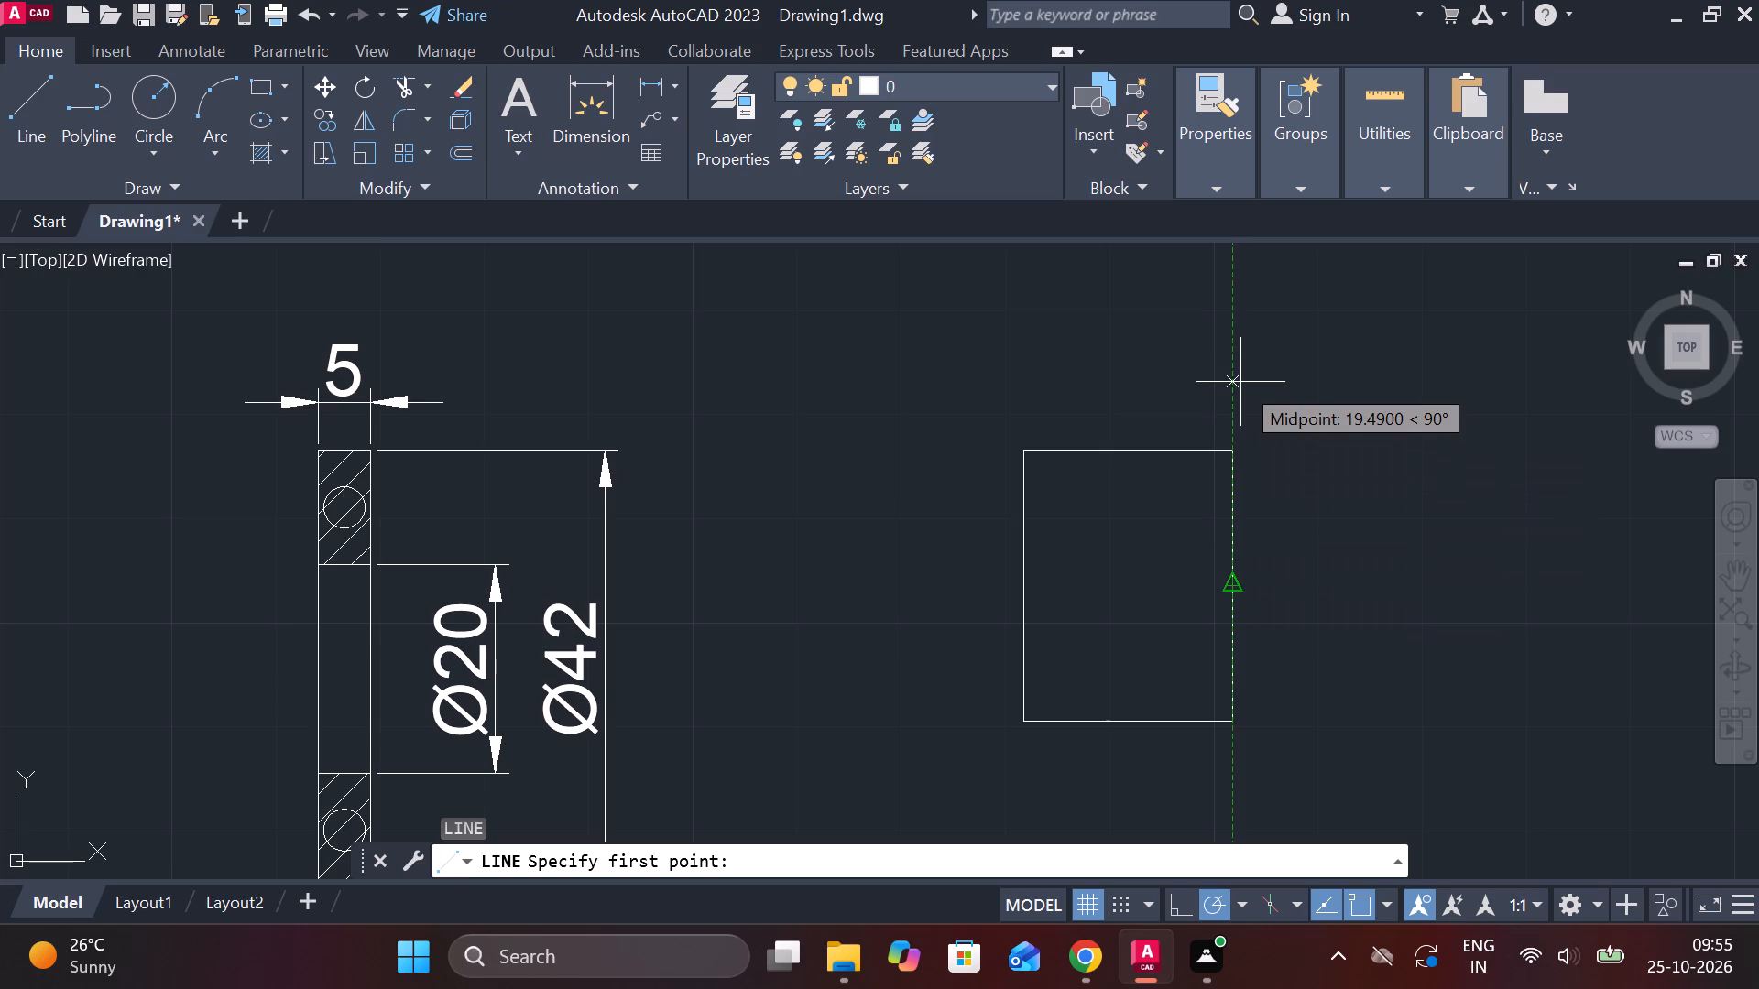
text(10)
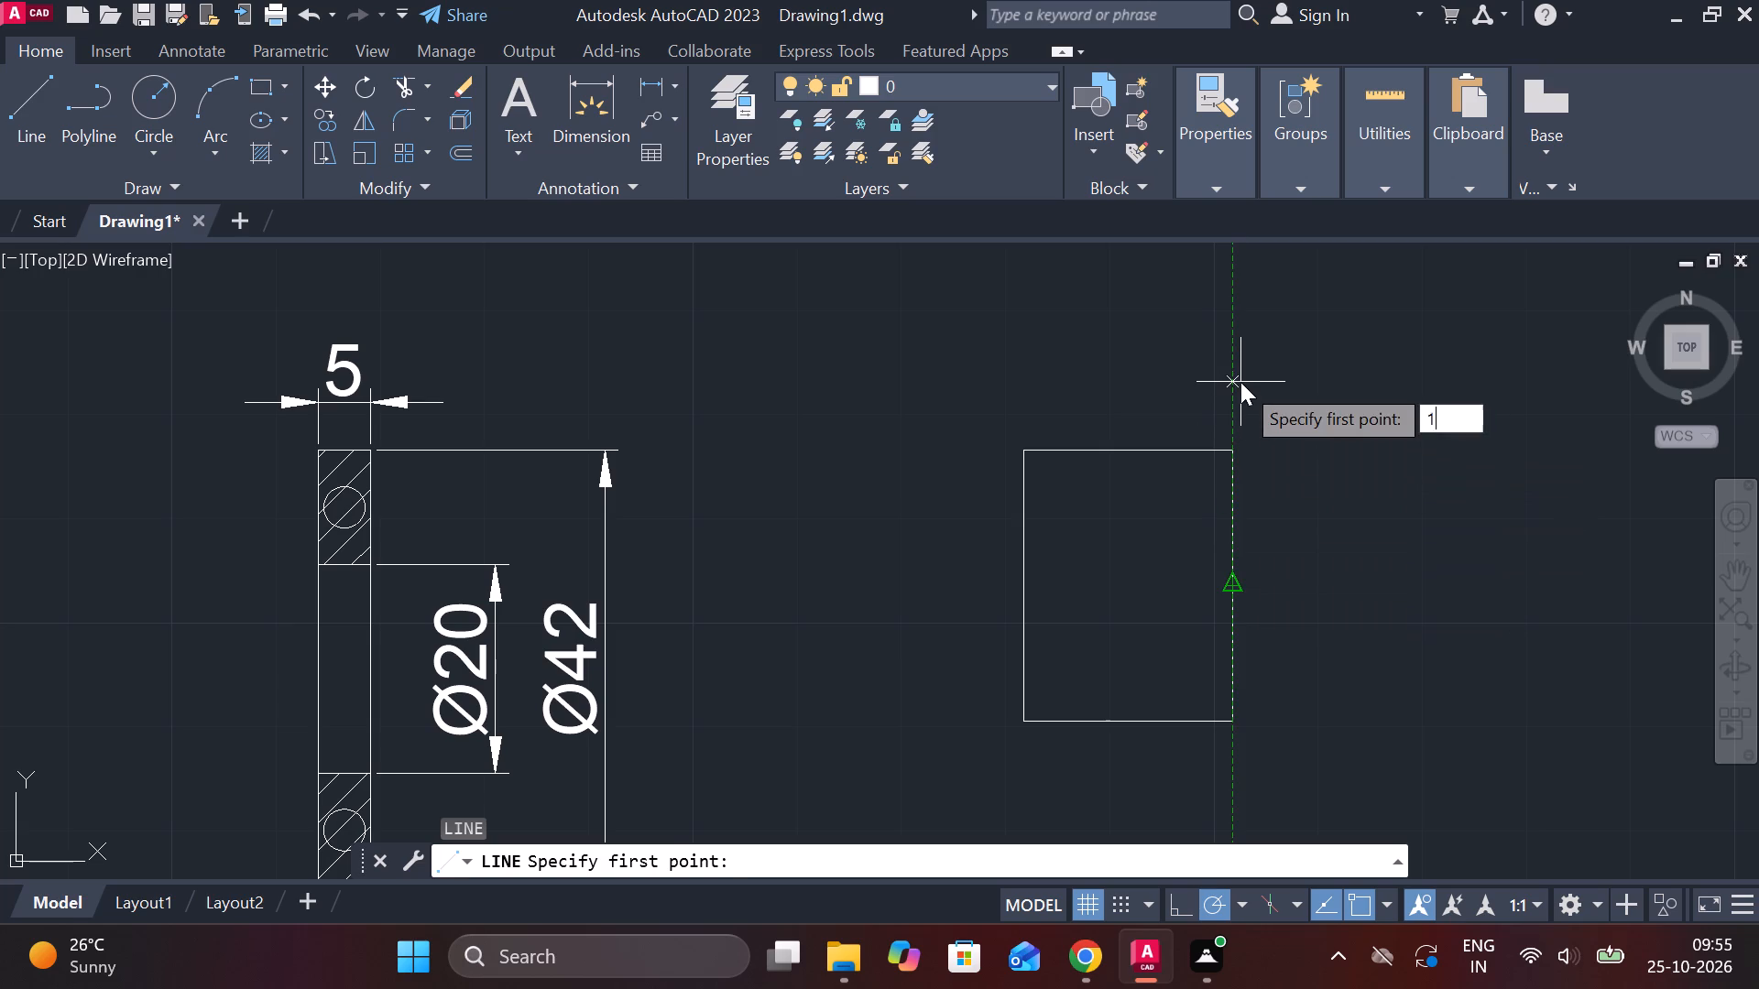
key(Return)
double_click(1029, 482)
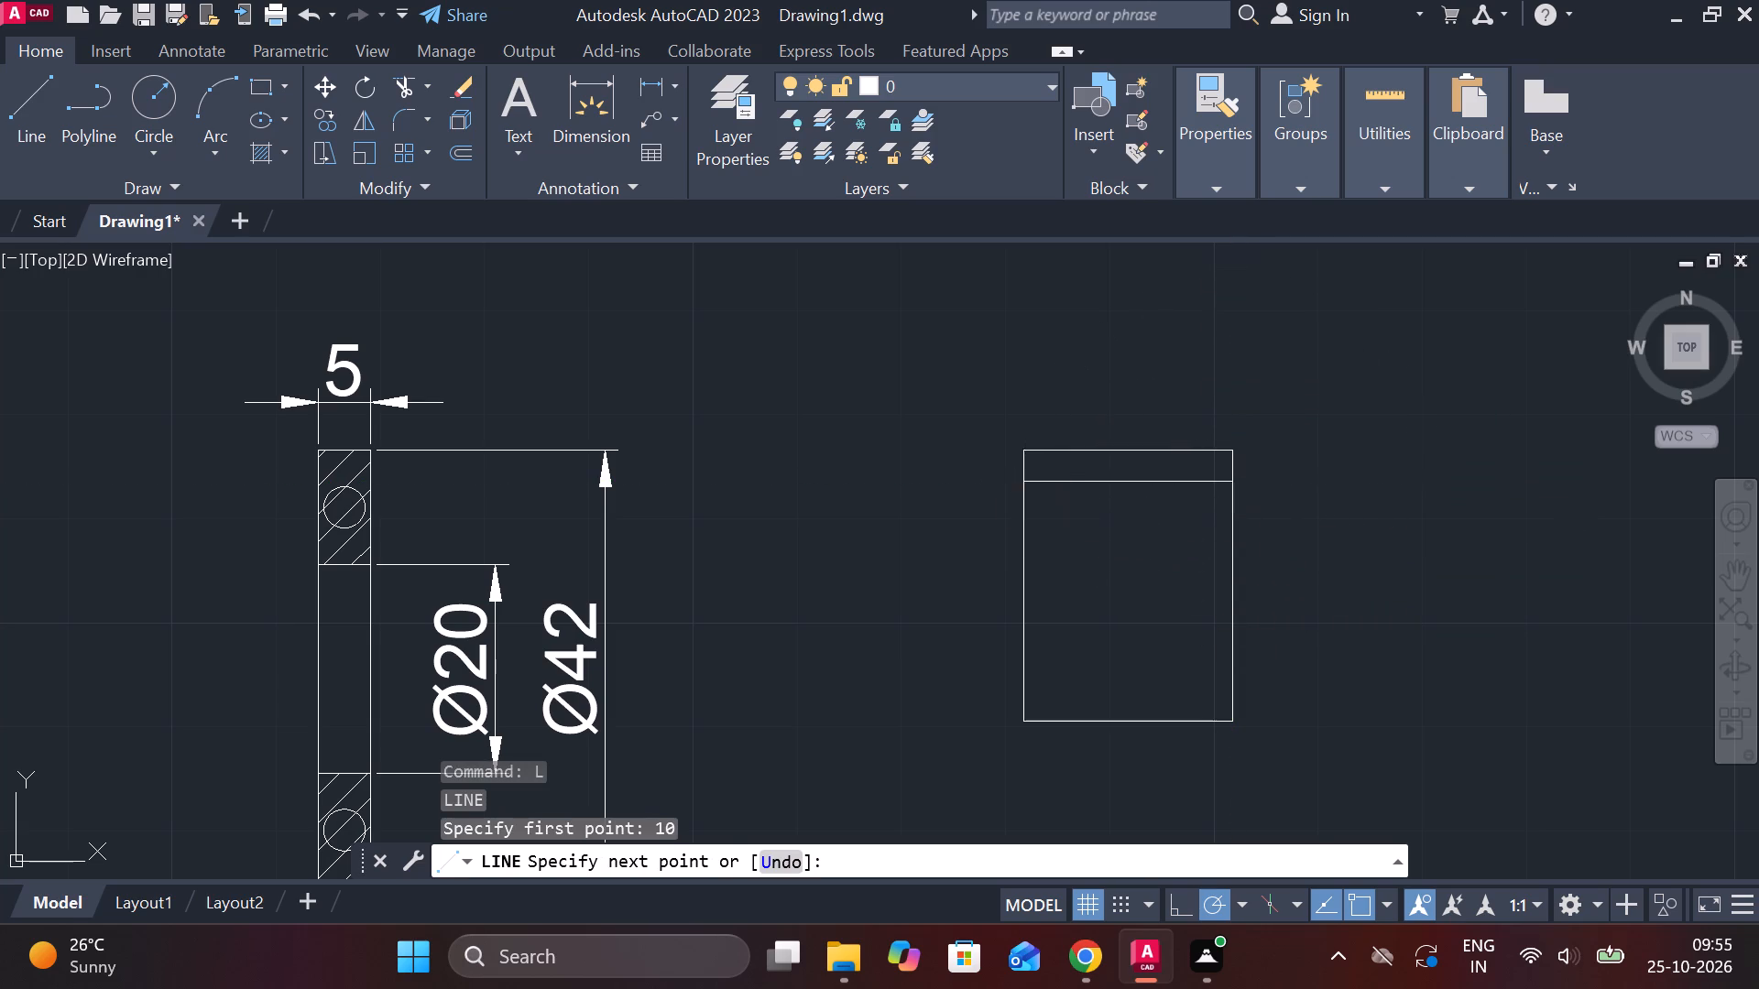
key(Escape)
Mirror the inner horizontal line about the rectangle's horizontal mid-line, keeping the original.
click(1199, 487)
text(MI)
key(Return)
click(1228, 592)
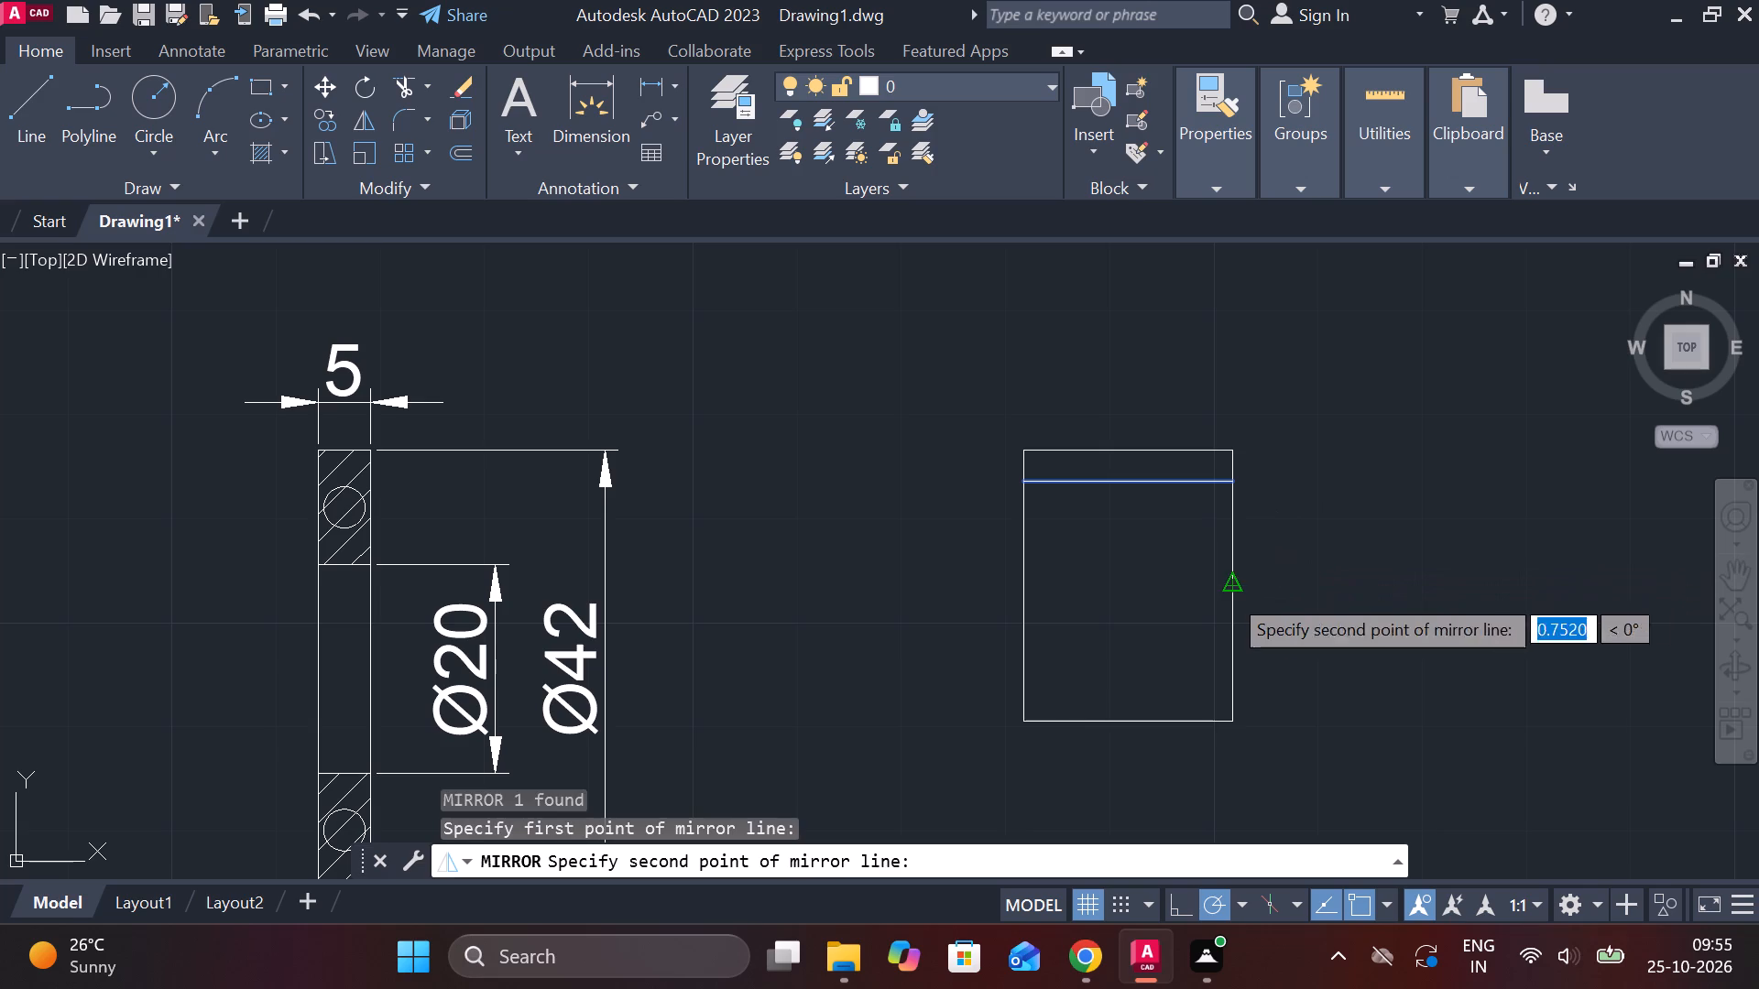
click(1026, 583)
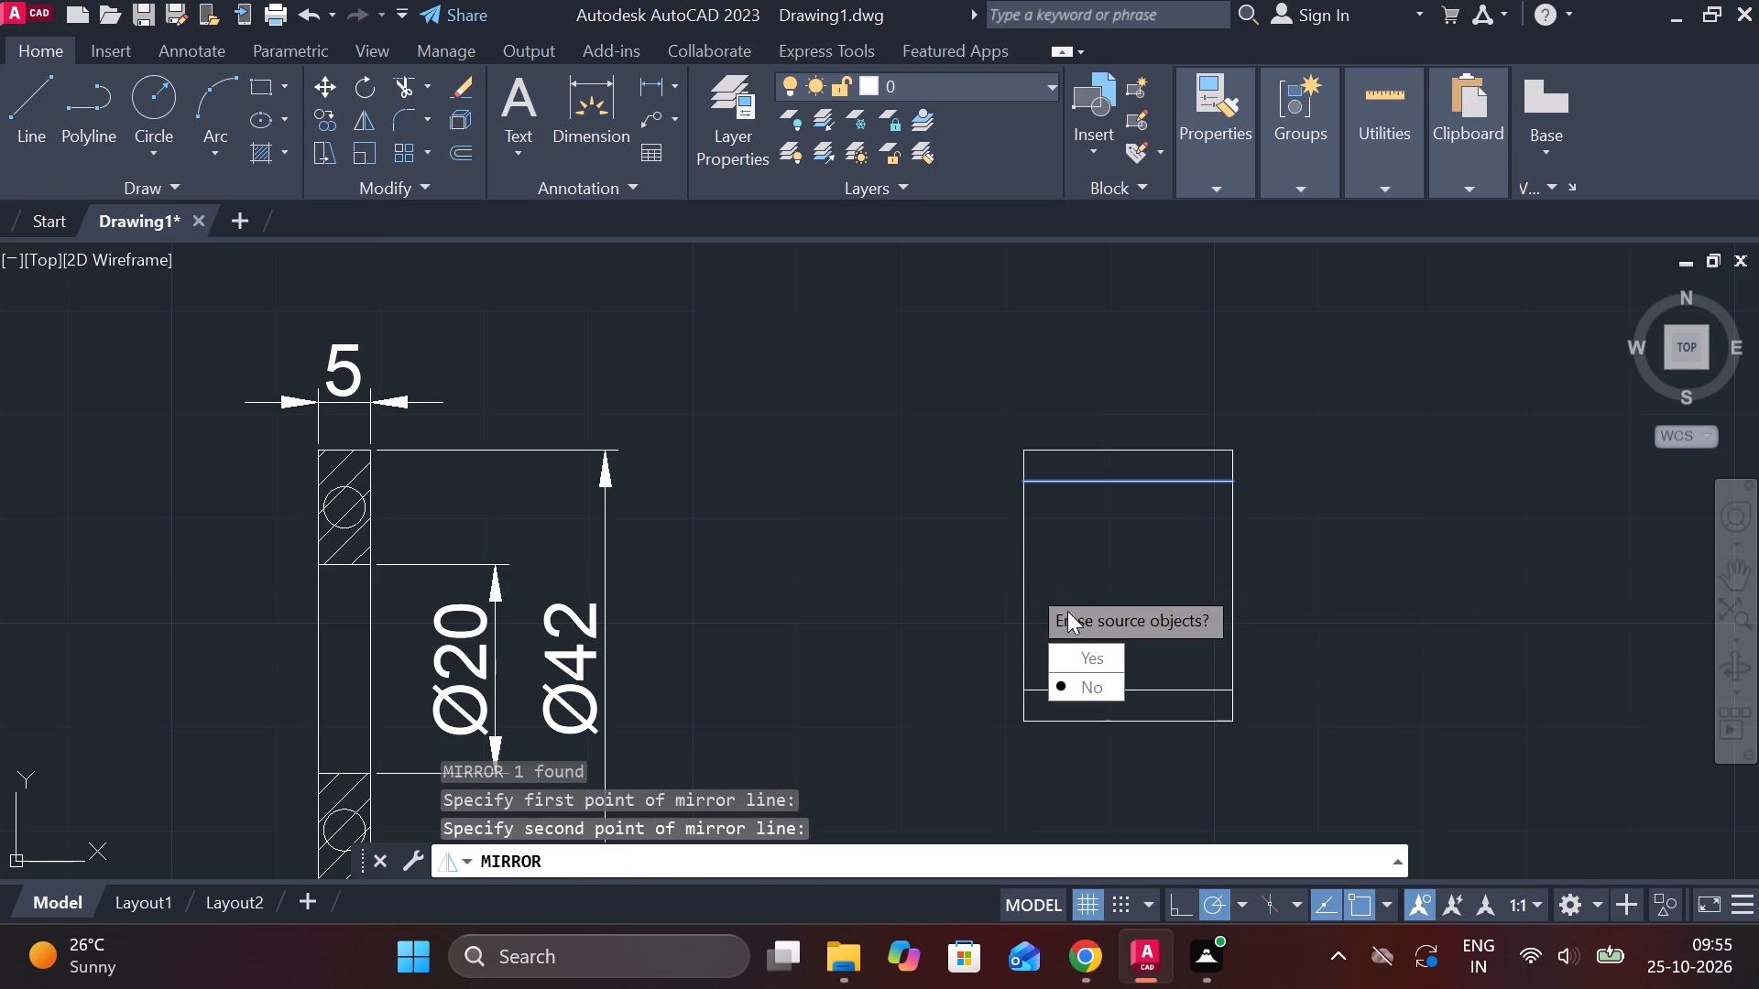
drag(1091, 677, 1026, 583)
Hatch the rectangle's upper and lower strips with the current pattern at angle 90 and scale 0.6.
middle_drag(1330, 586, 1284, 606)
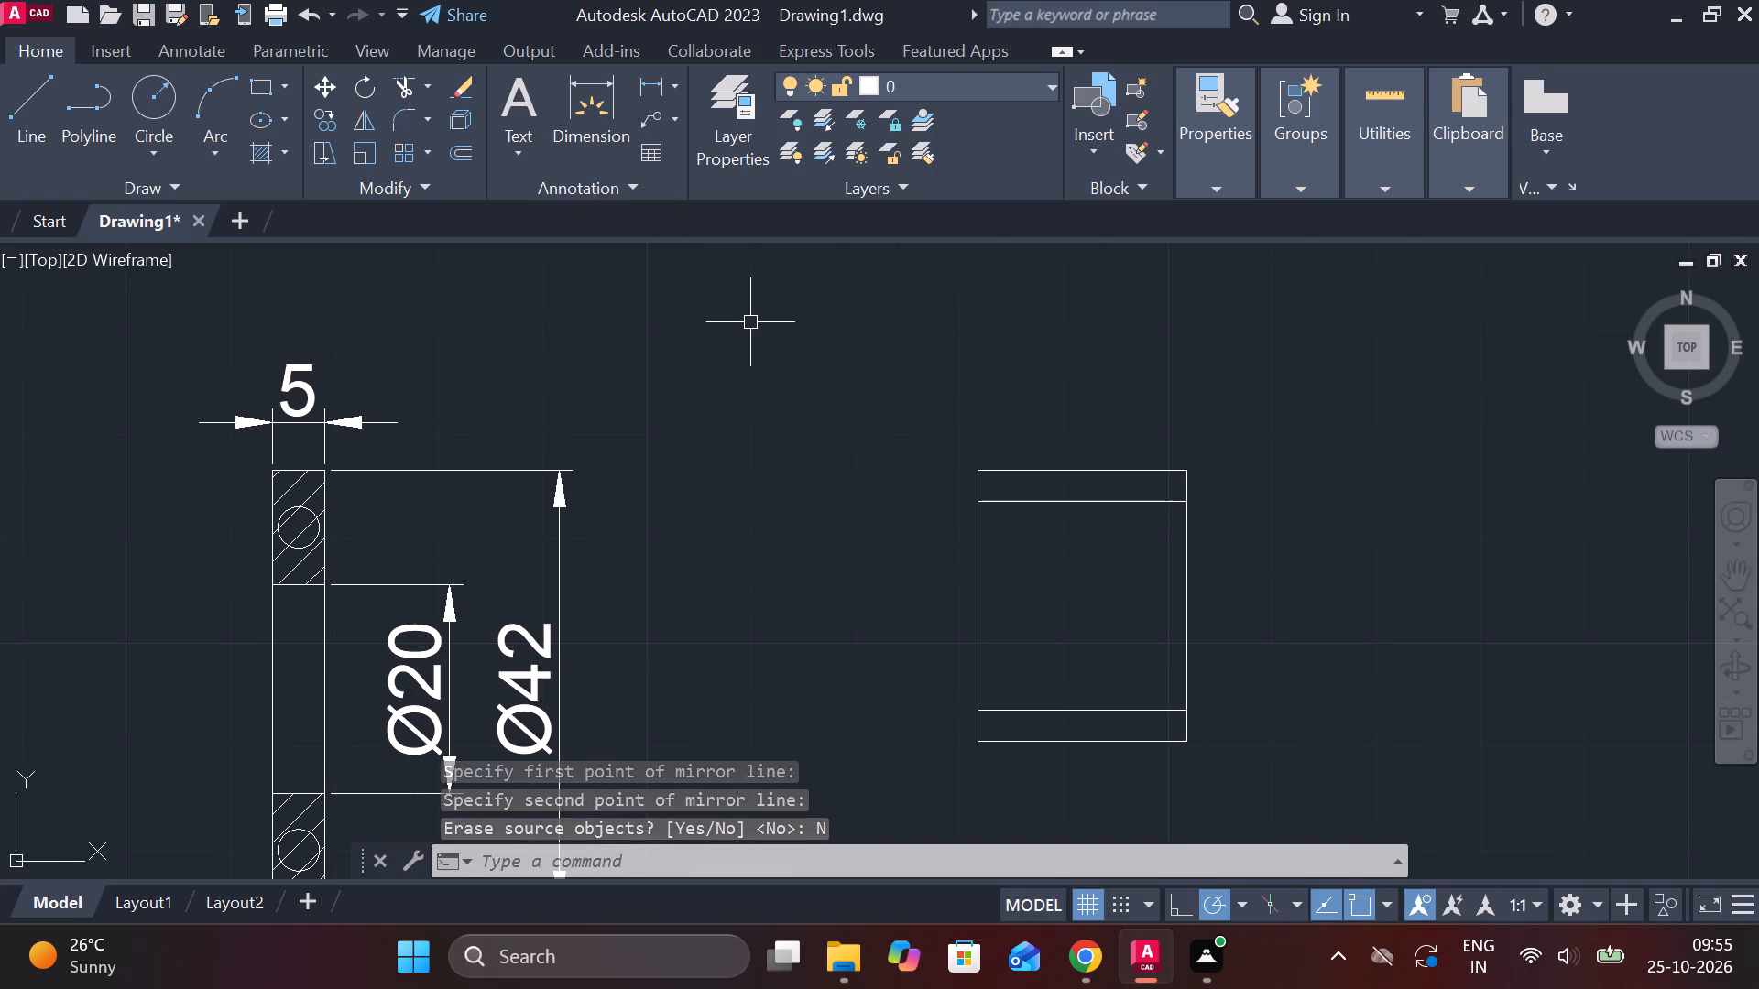
click(257, 149)
click(1133, 478)
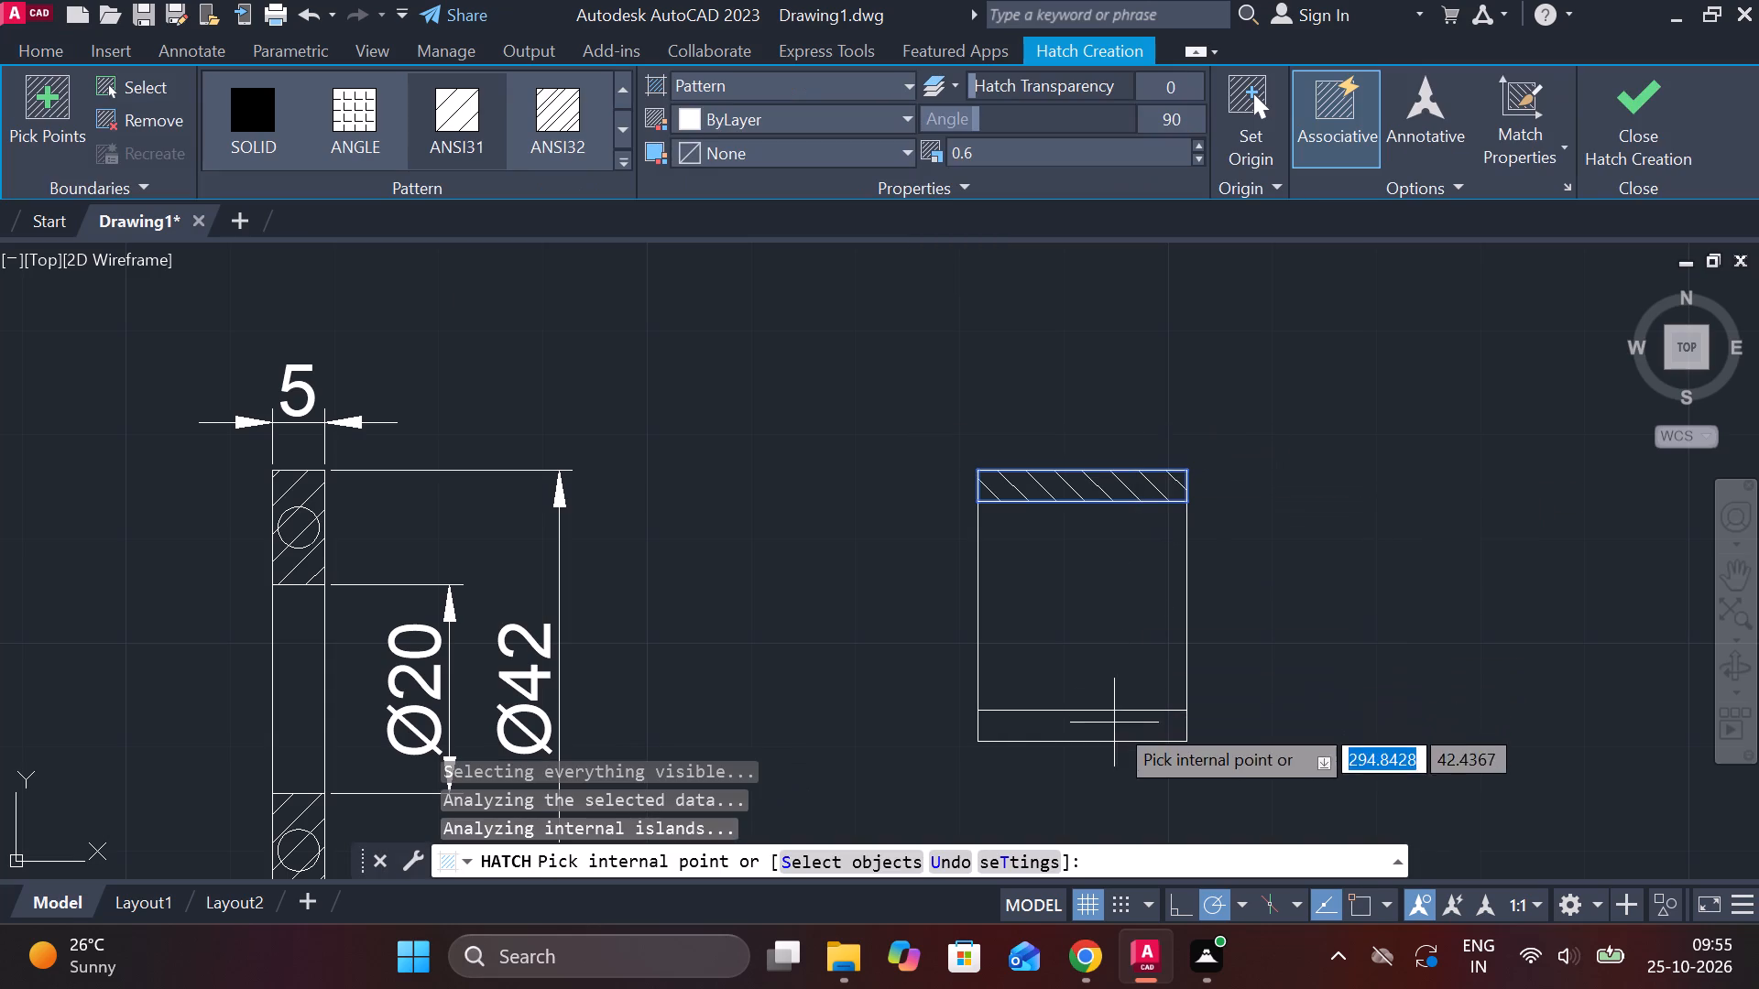
click(1114, 723)
click(1652, 88)
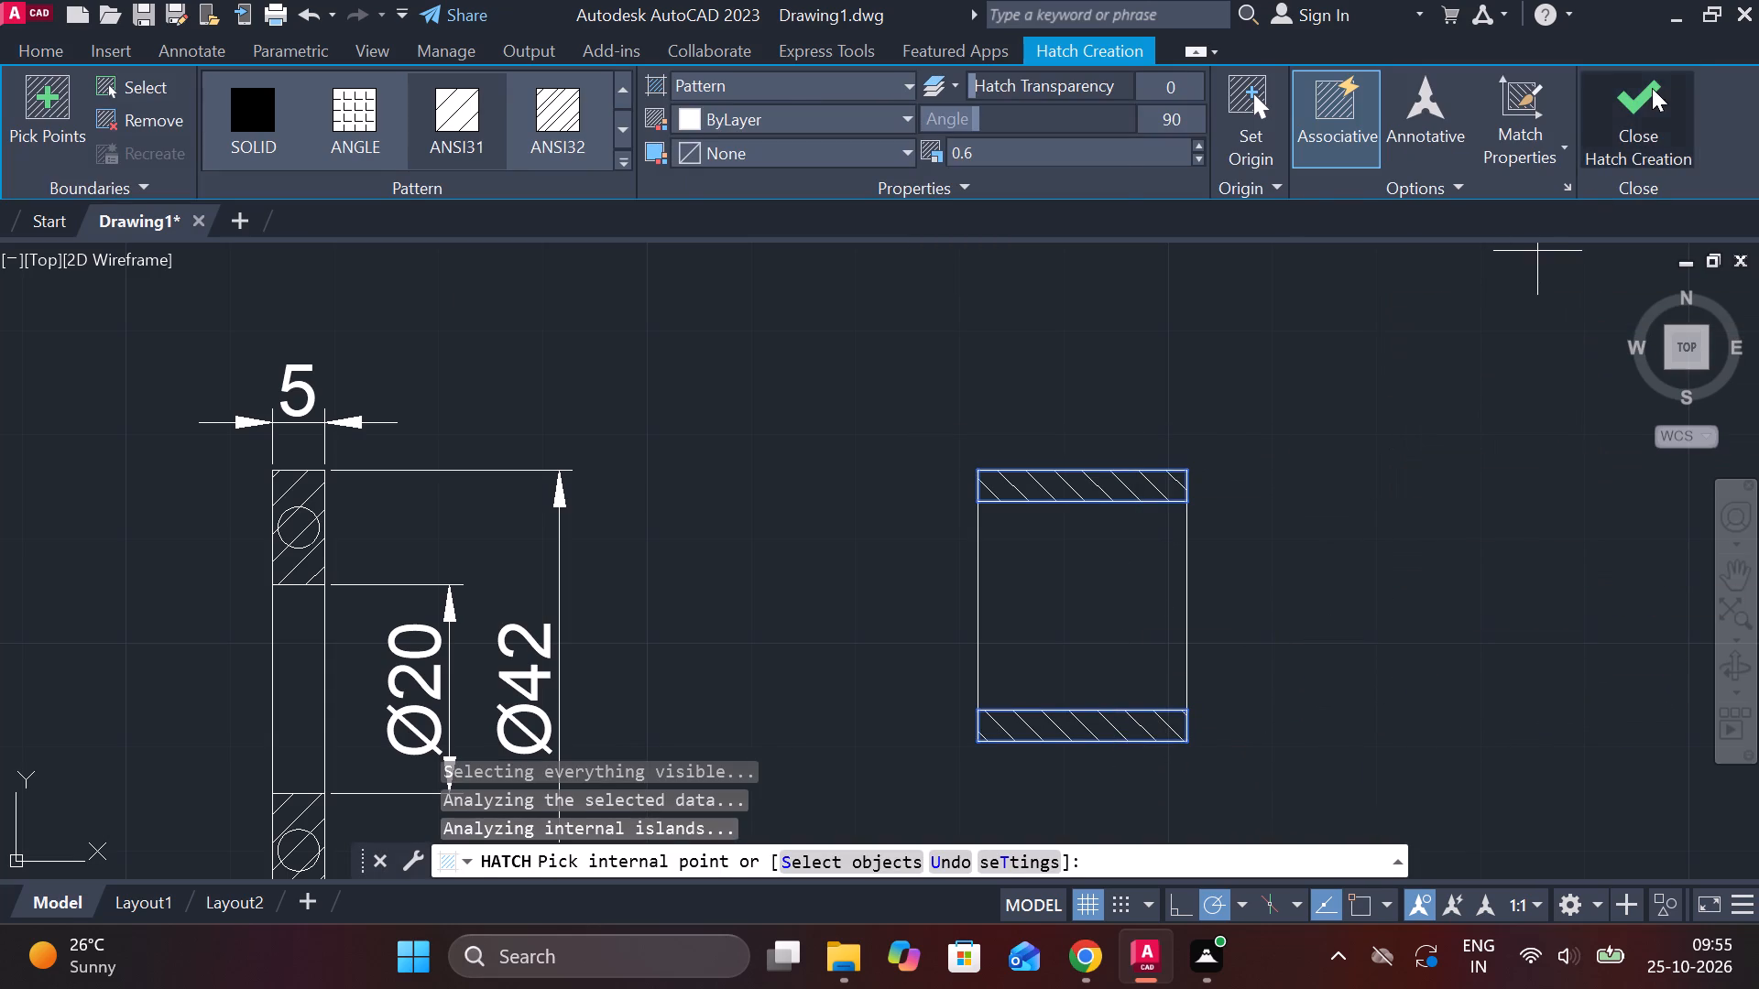
Add a centerline midway between the hatched rectangle's top and bottom edges.
text(CEN)
click(1521, 627)
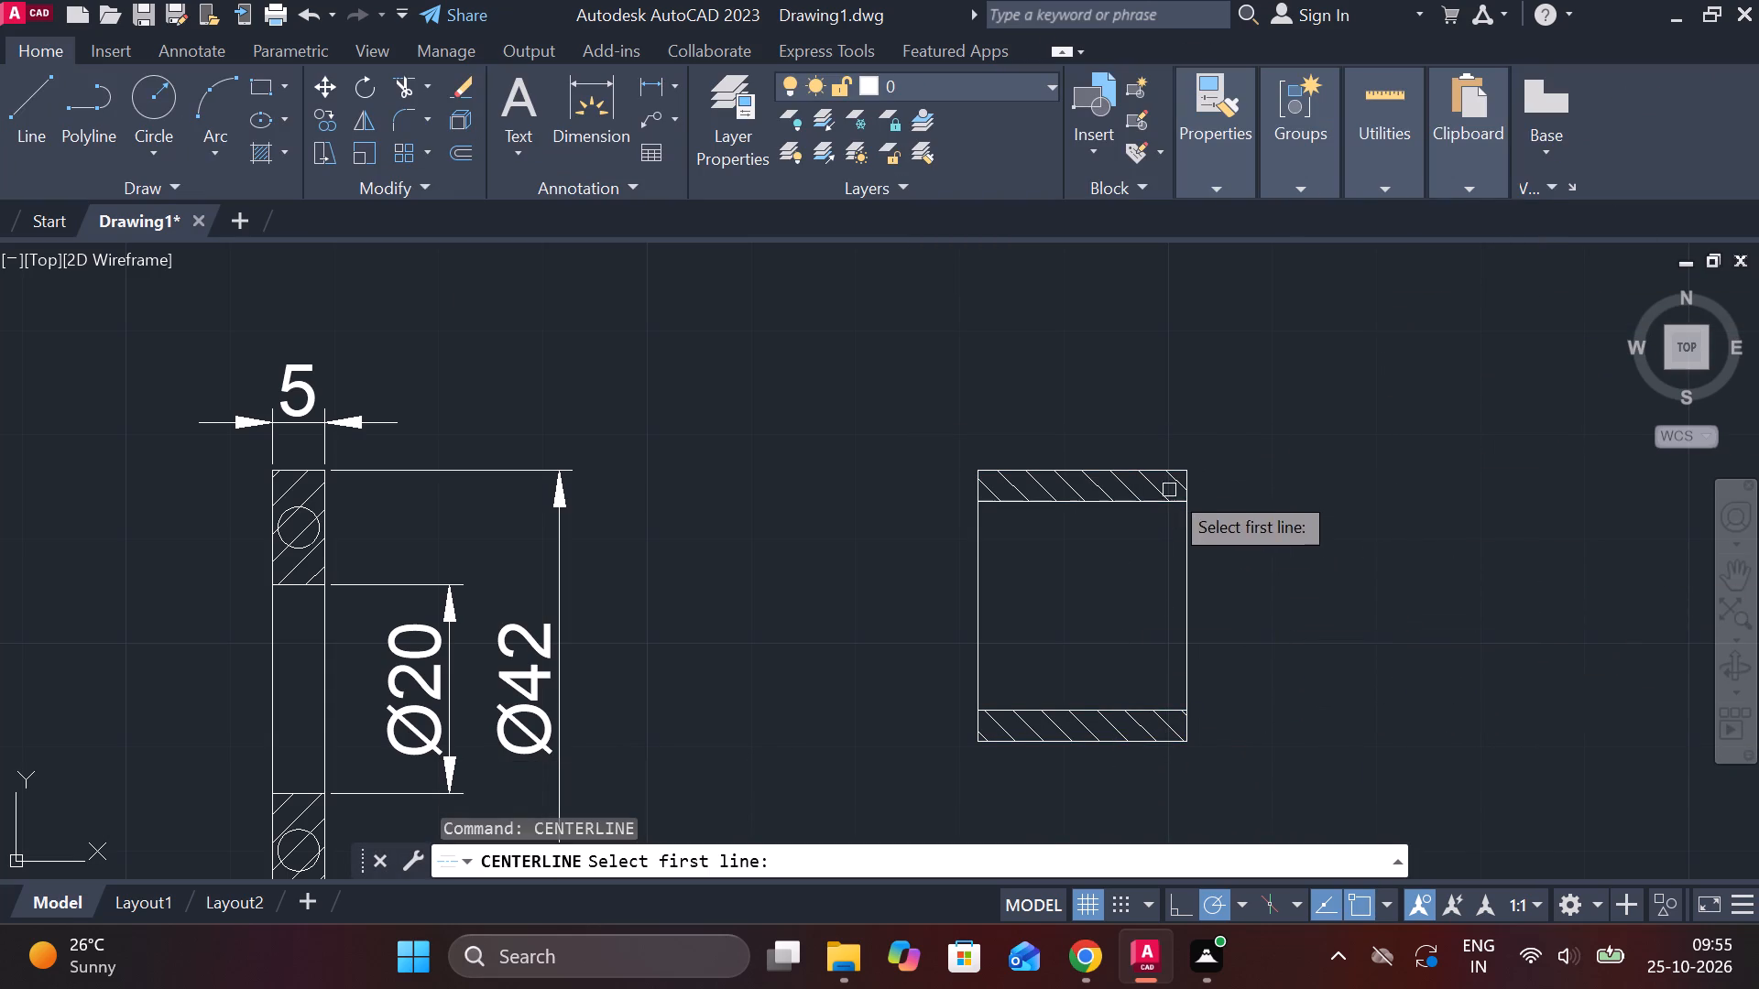
click(1131, 472)
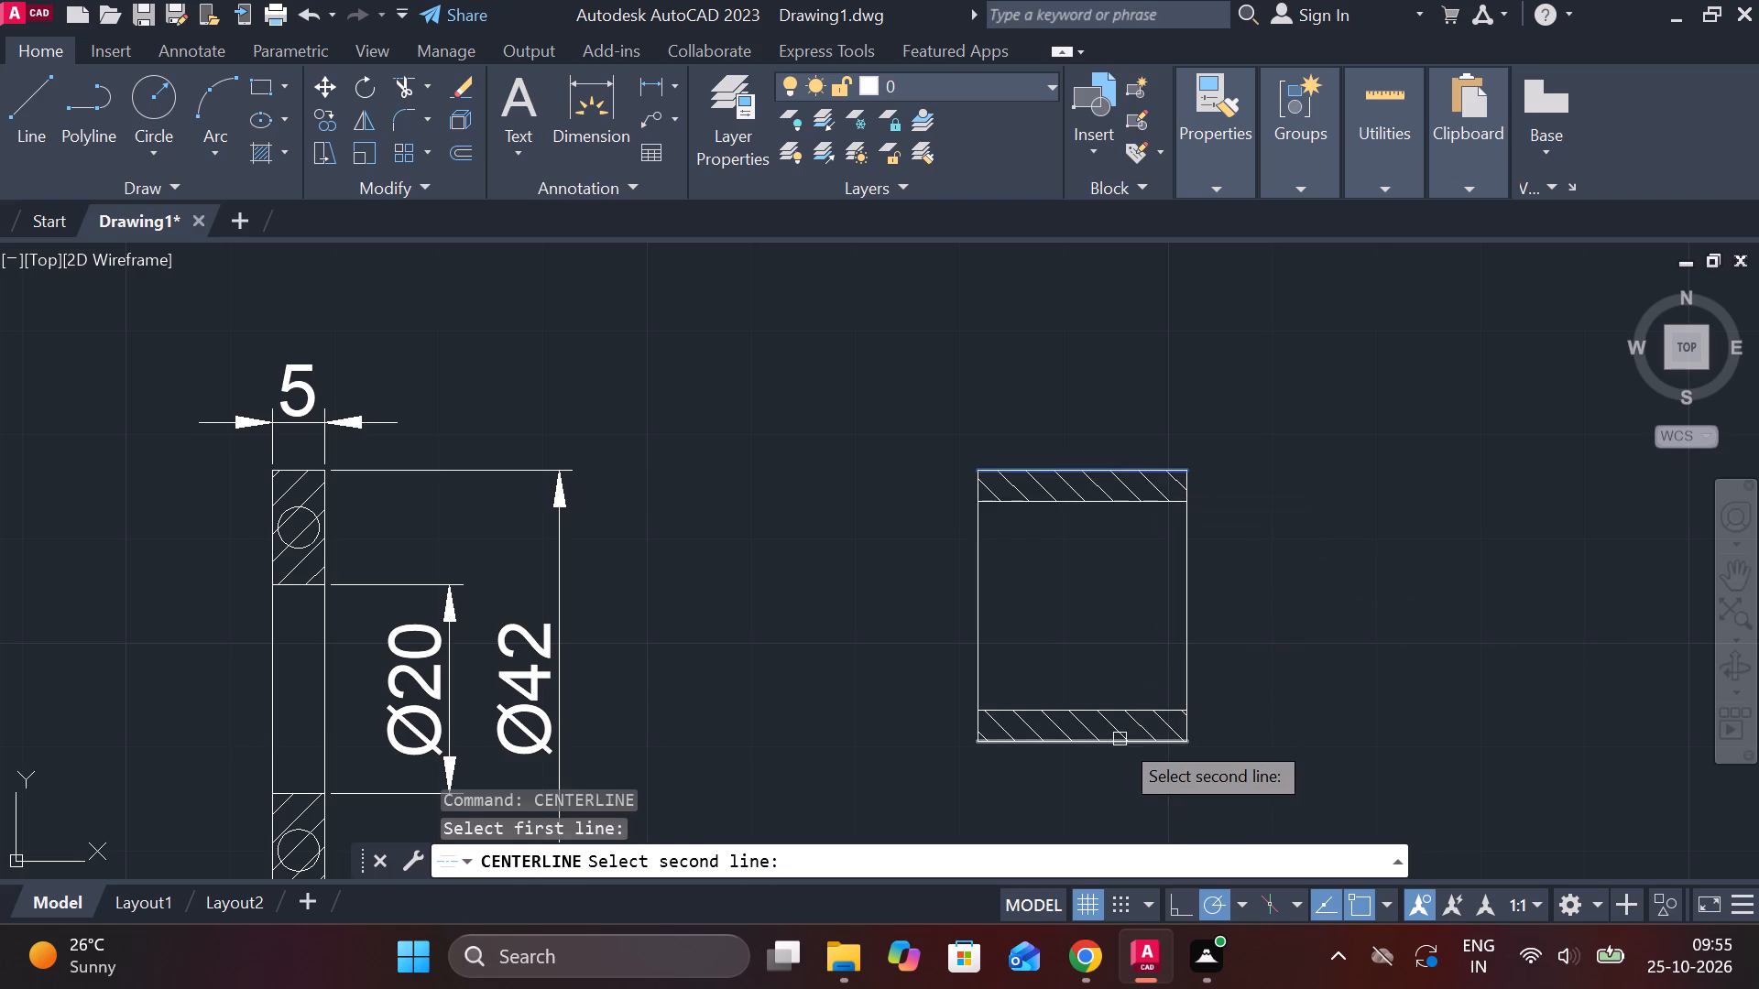
click(1120, 739)
scroll(1330, 606, down, 1)
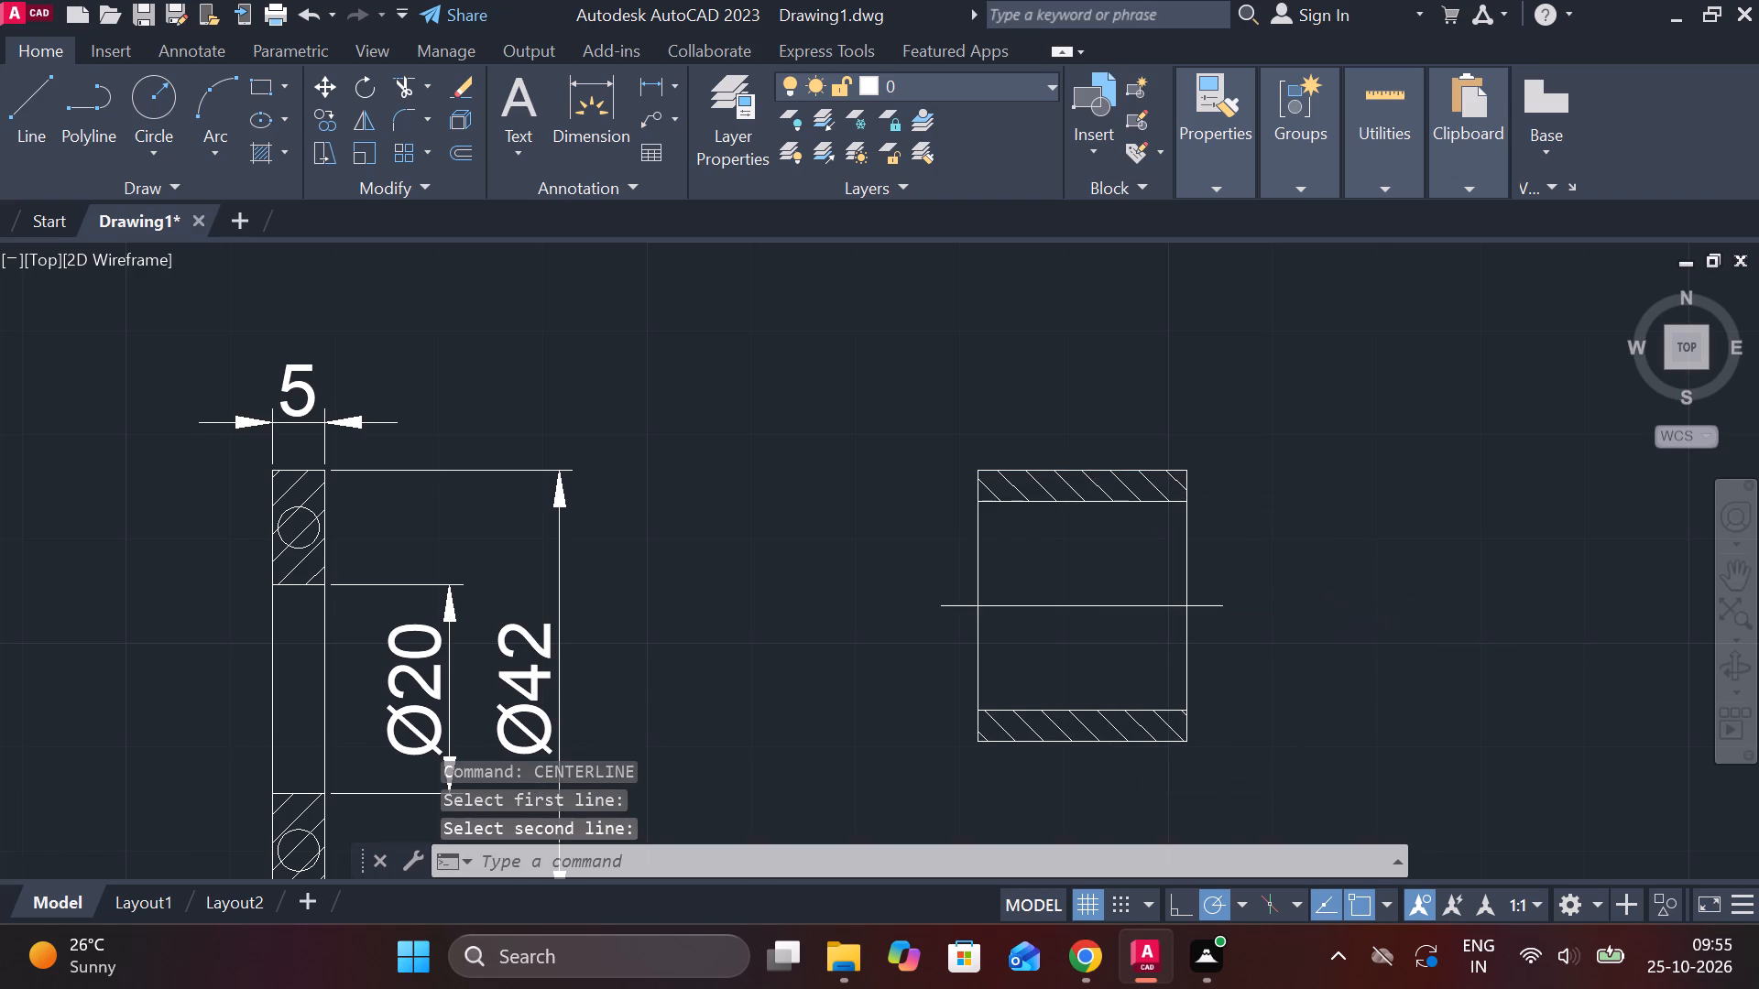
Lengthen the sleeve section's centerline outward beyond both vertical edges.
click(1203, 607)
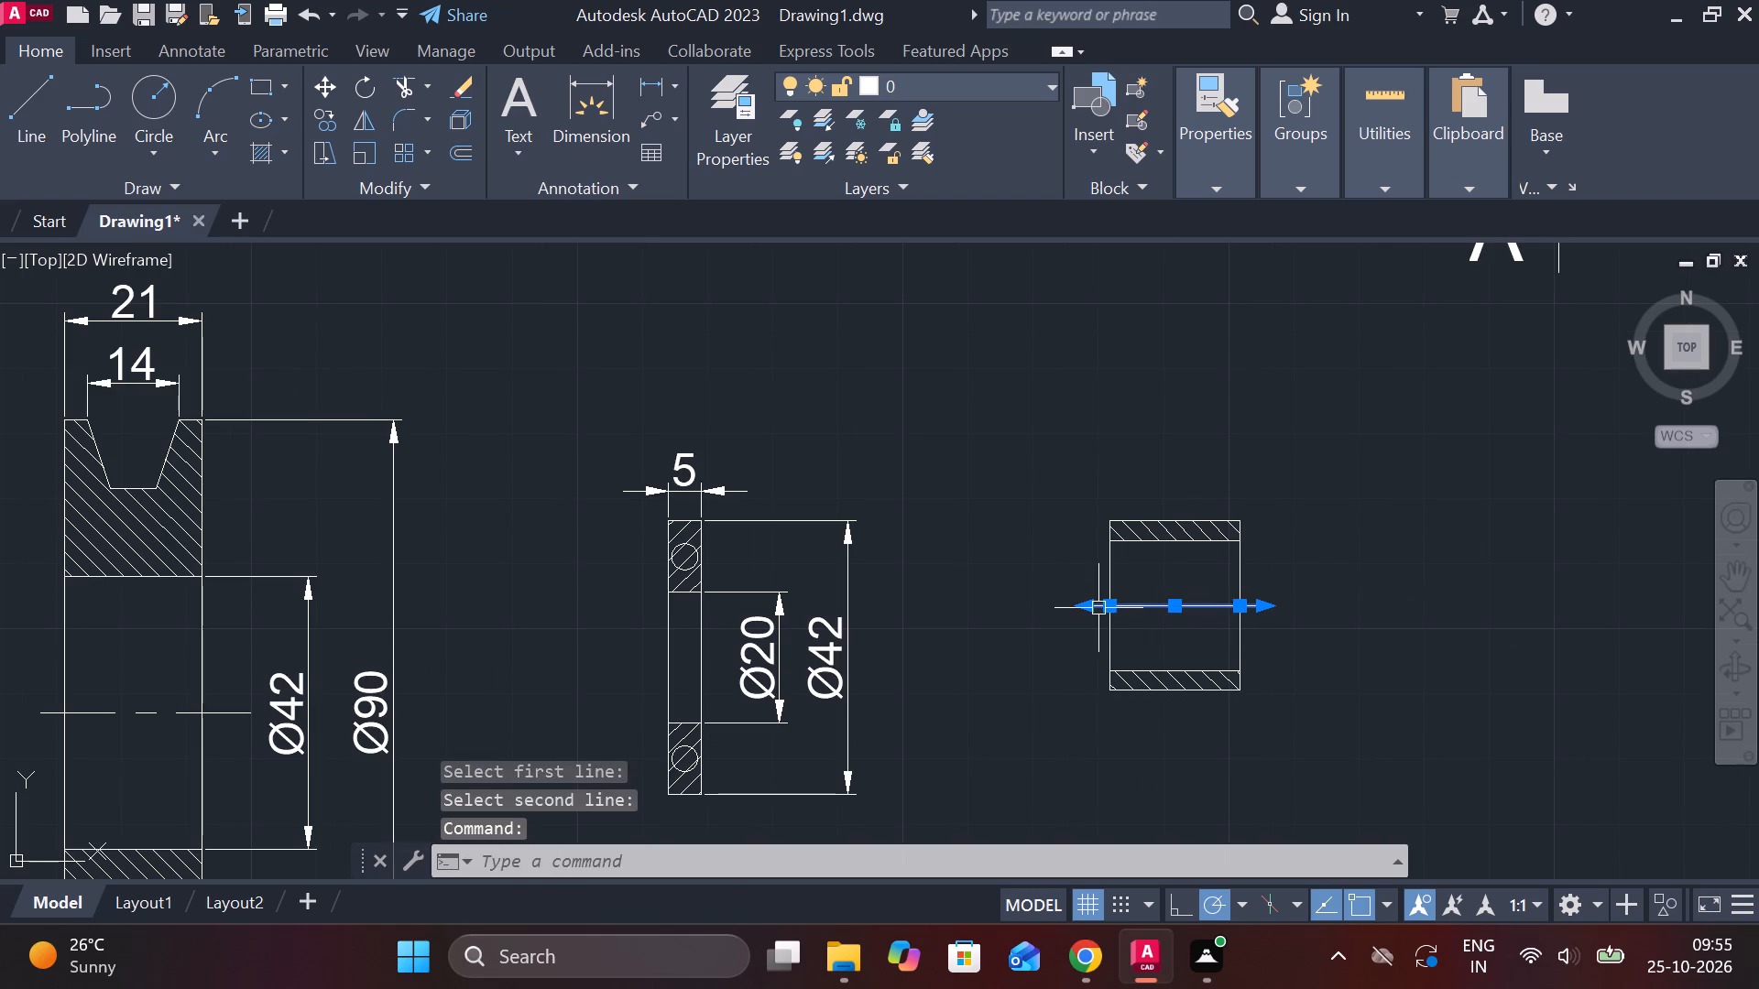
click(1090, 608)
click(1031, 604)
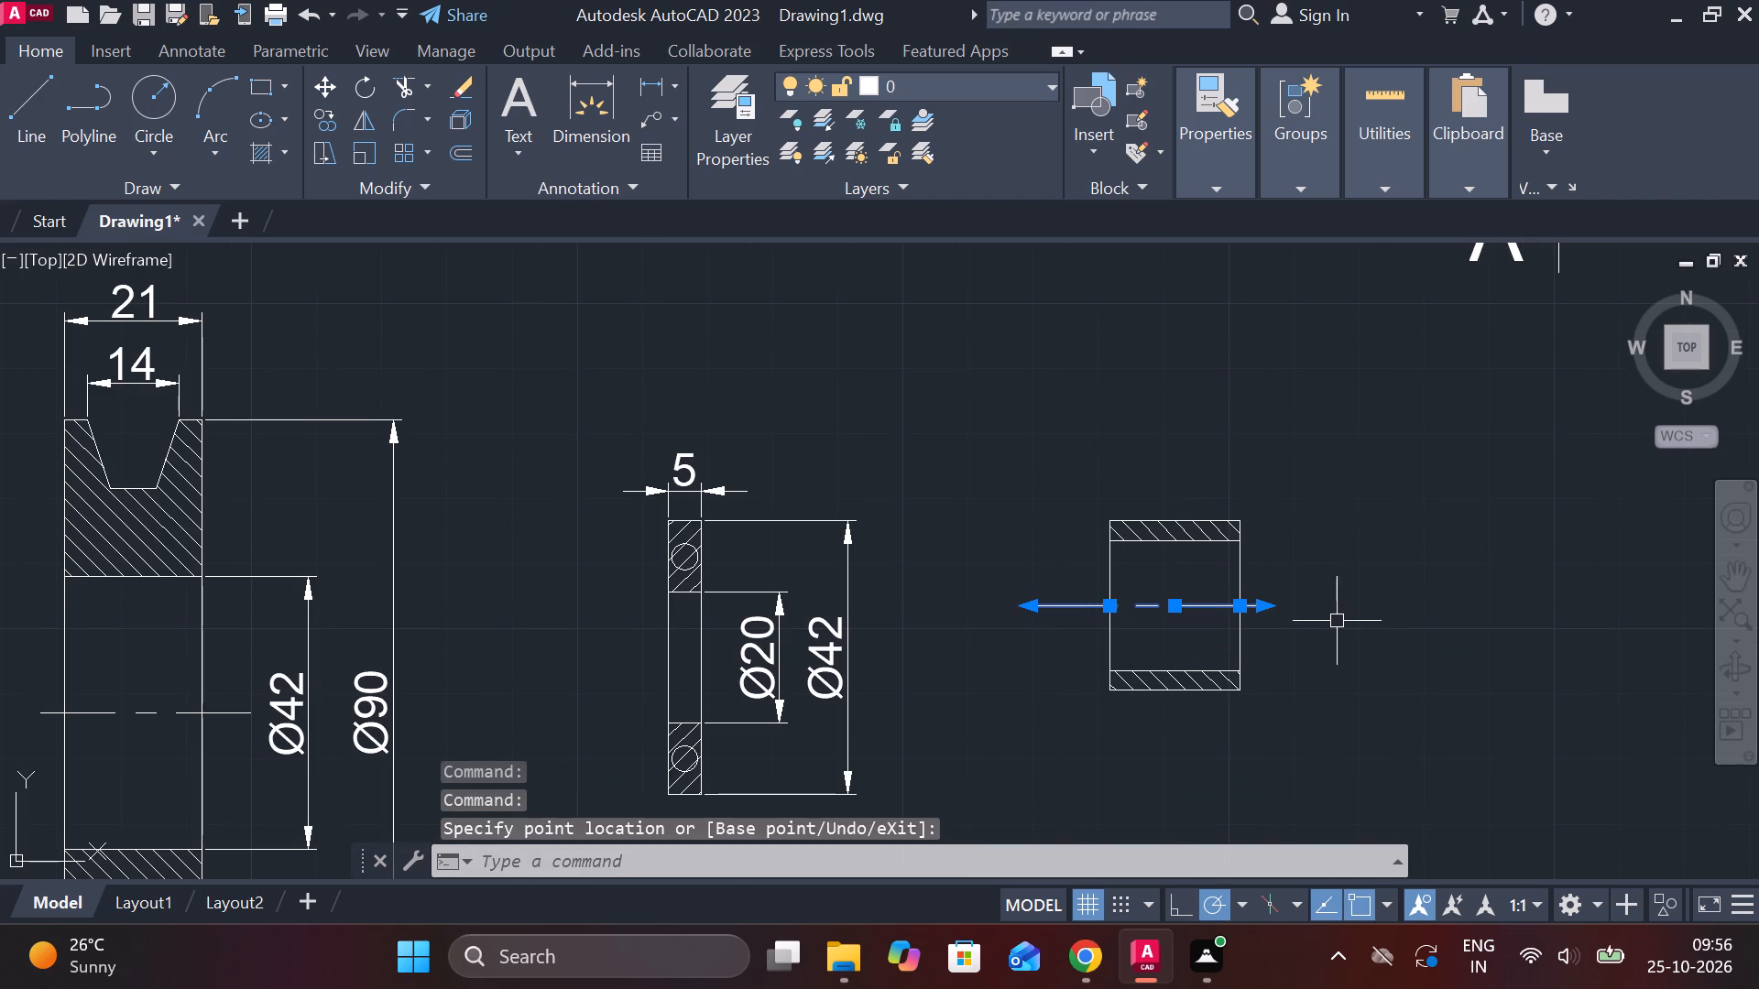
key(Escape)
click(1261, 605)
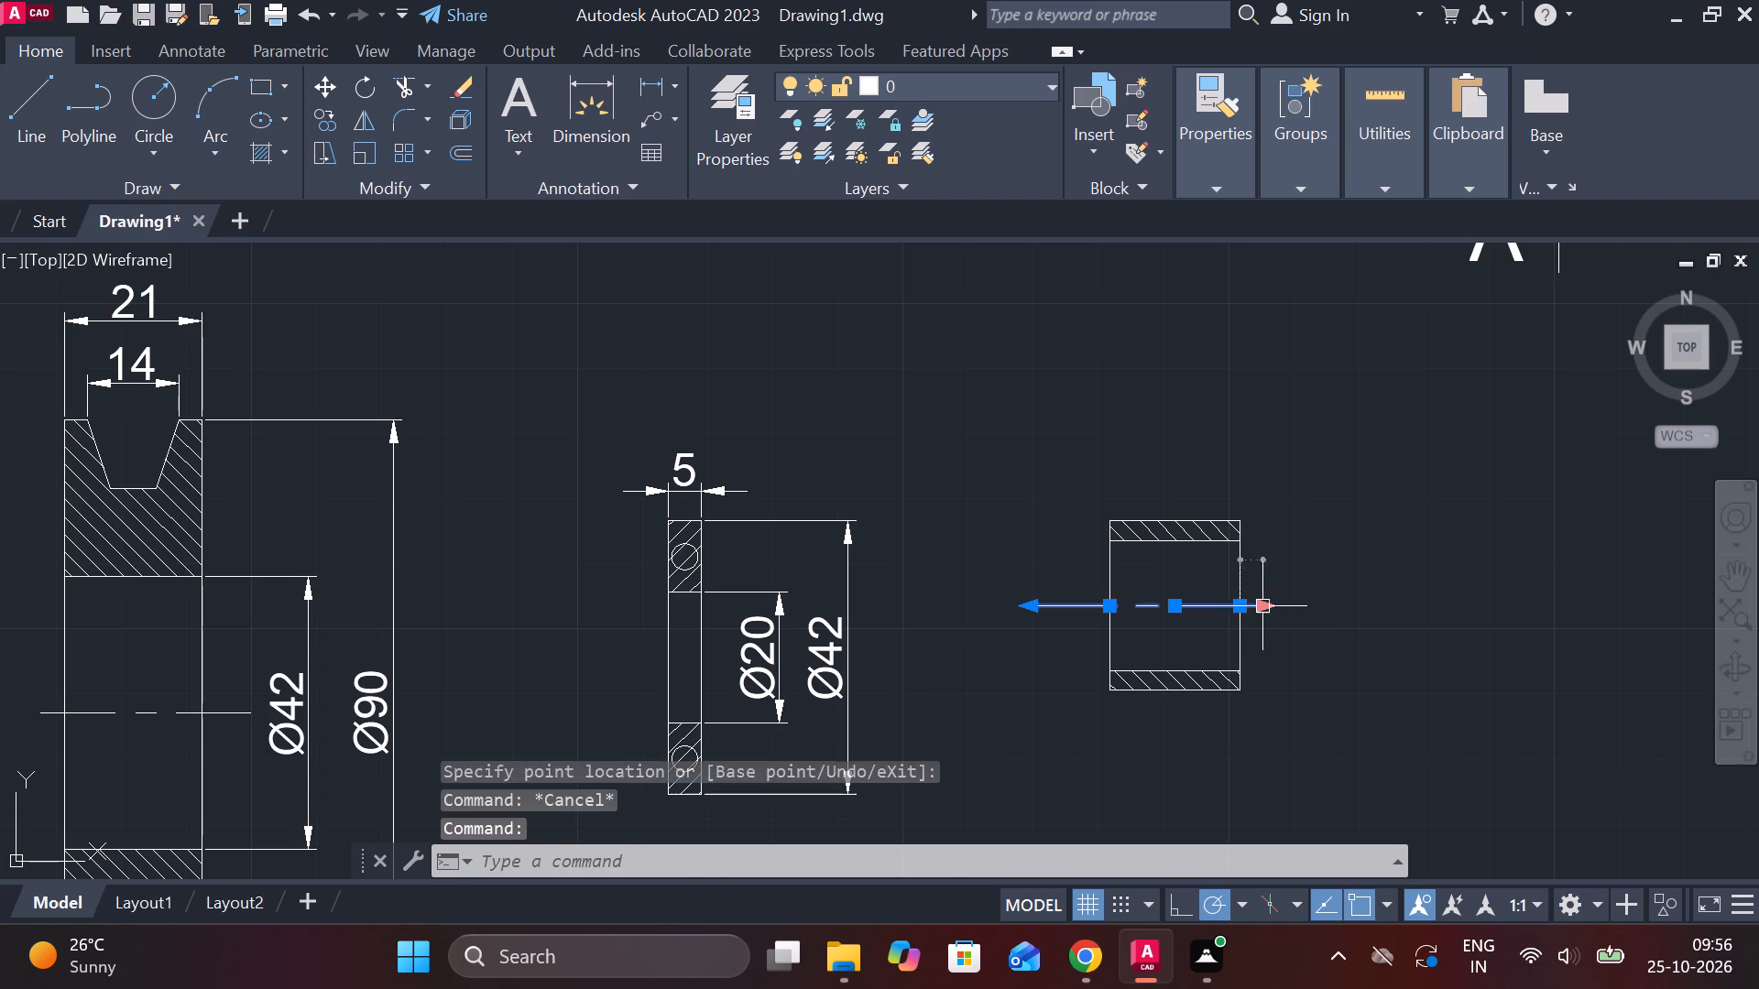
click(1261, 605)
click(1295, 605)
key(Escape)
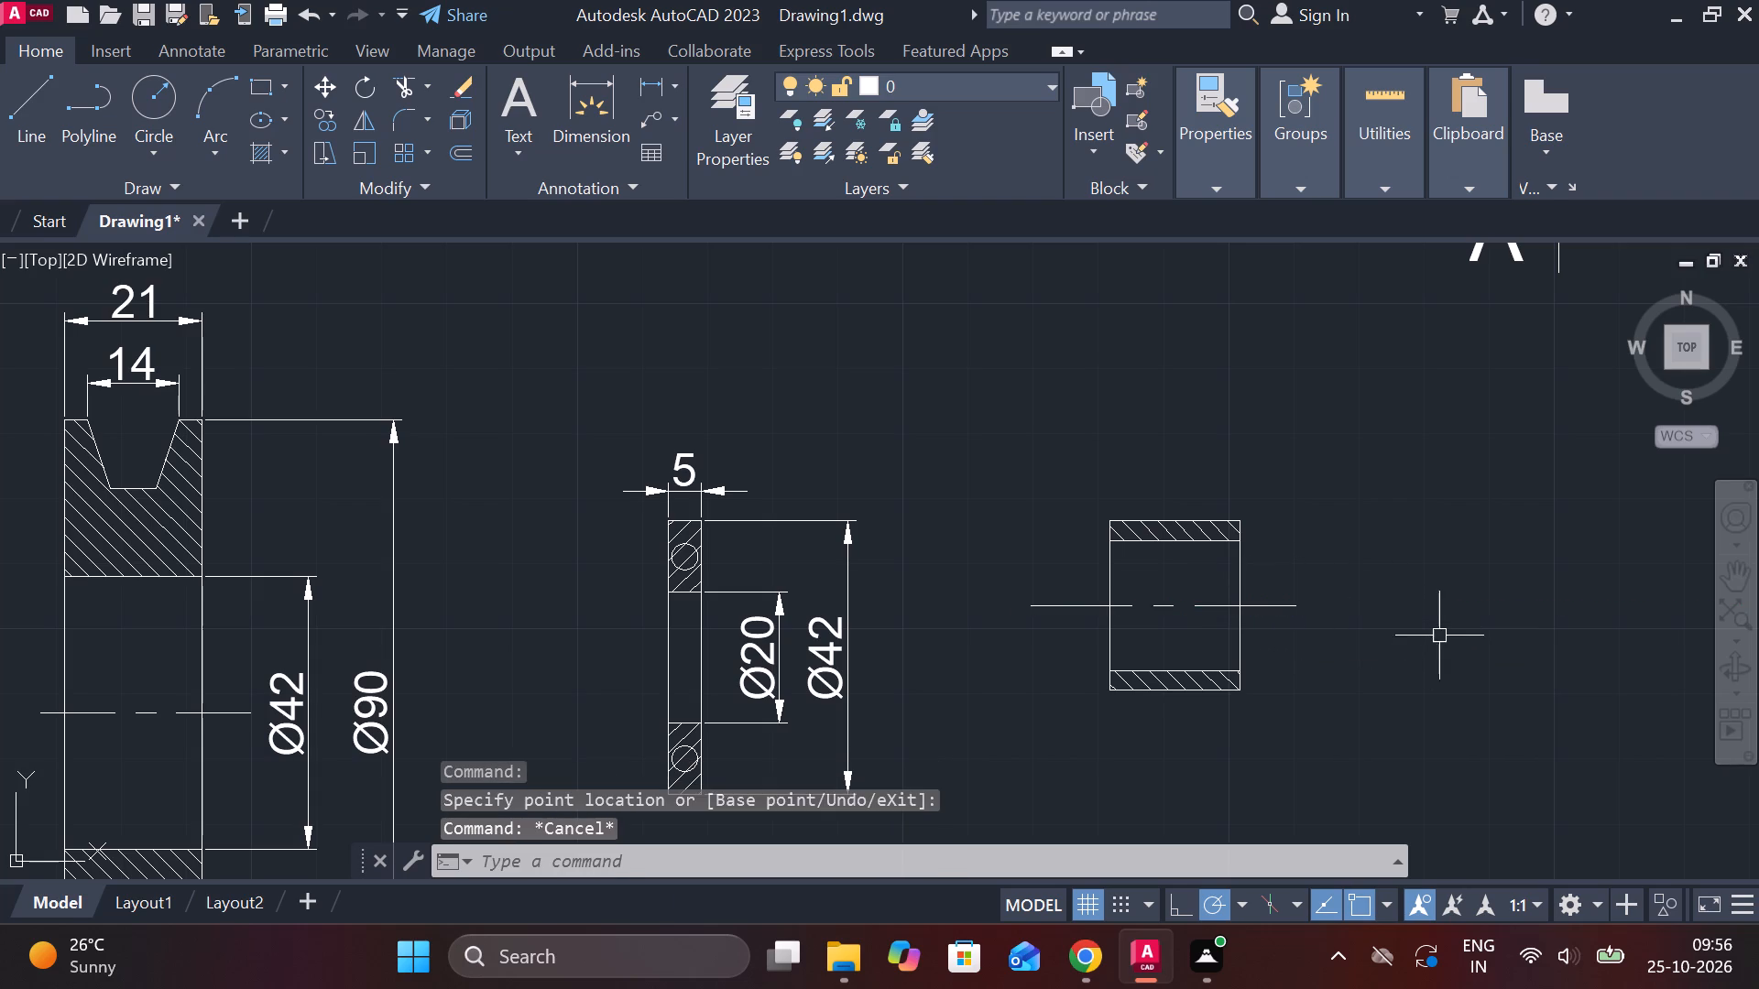
Add a linear dimension for the sleeve section's width, placed above its top edge.
middle_drag(1439, 636, 1315, 627)
scroll(1123, 584, up, 1)
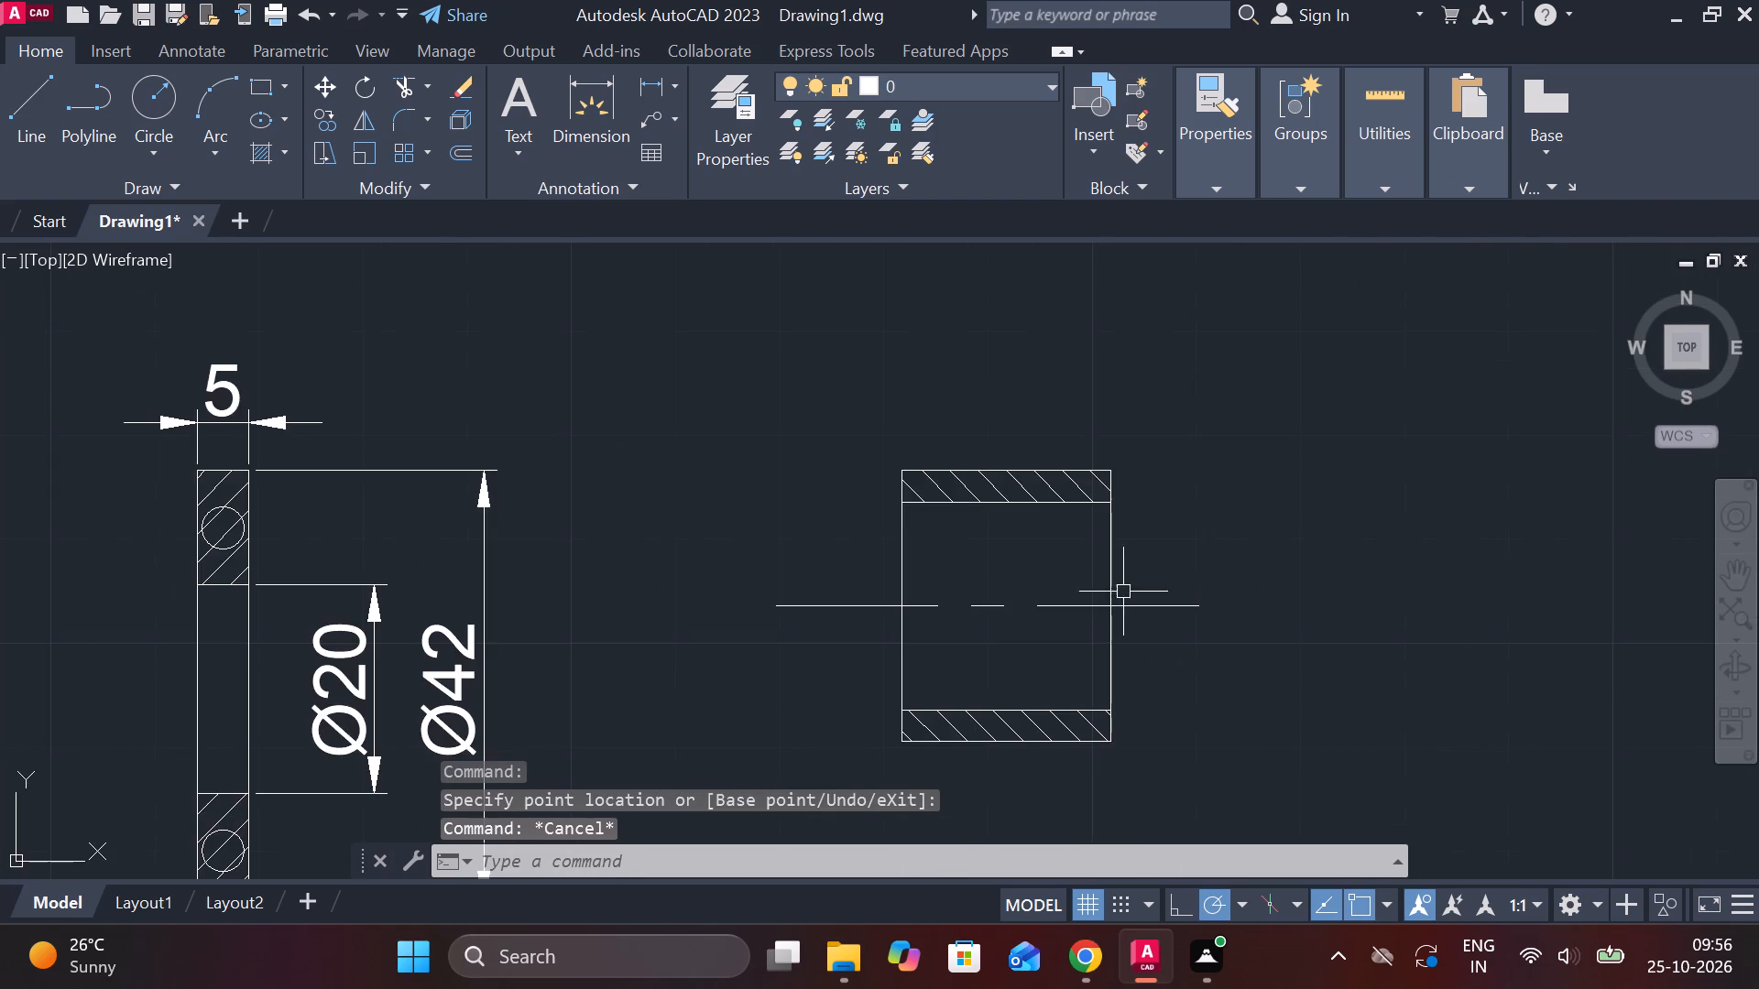
middle_drag(1140, 608, 978, 541)
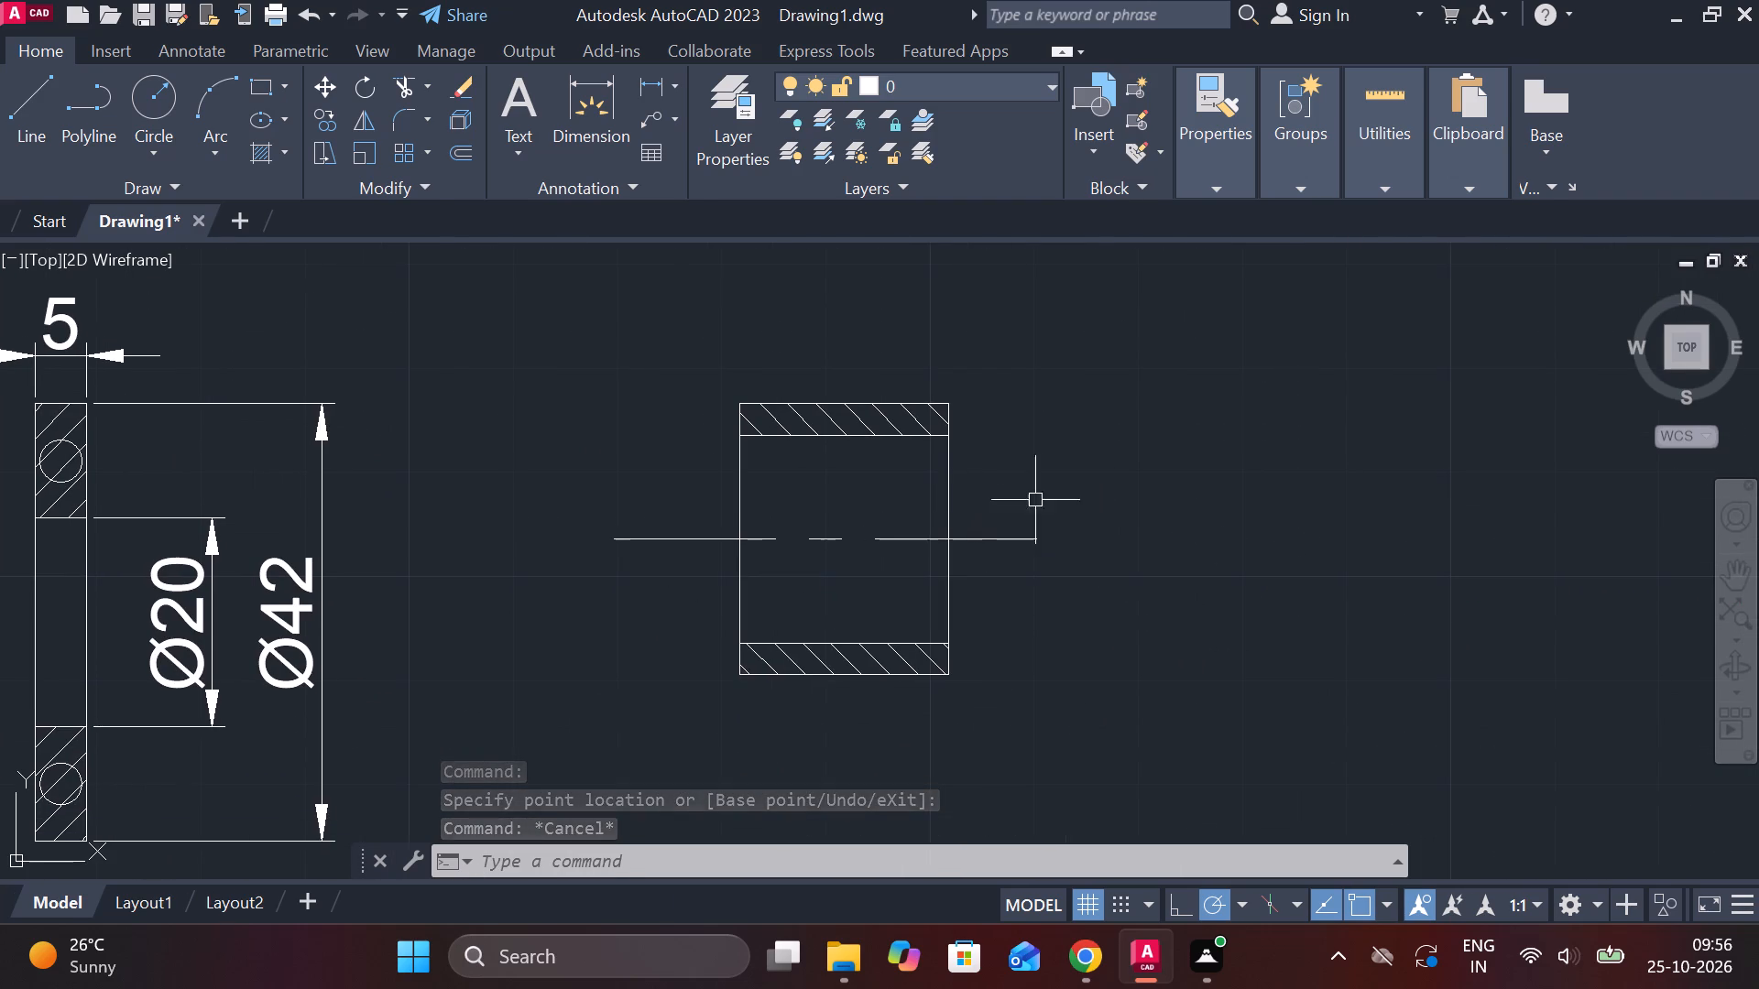
click(658, 79)
click(731, 397)
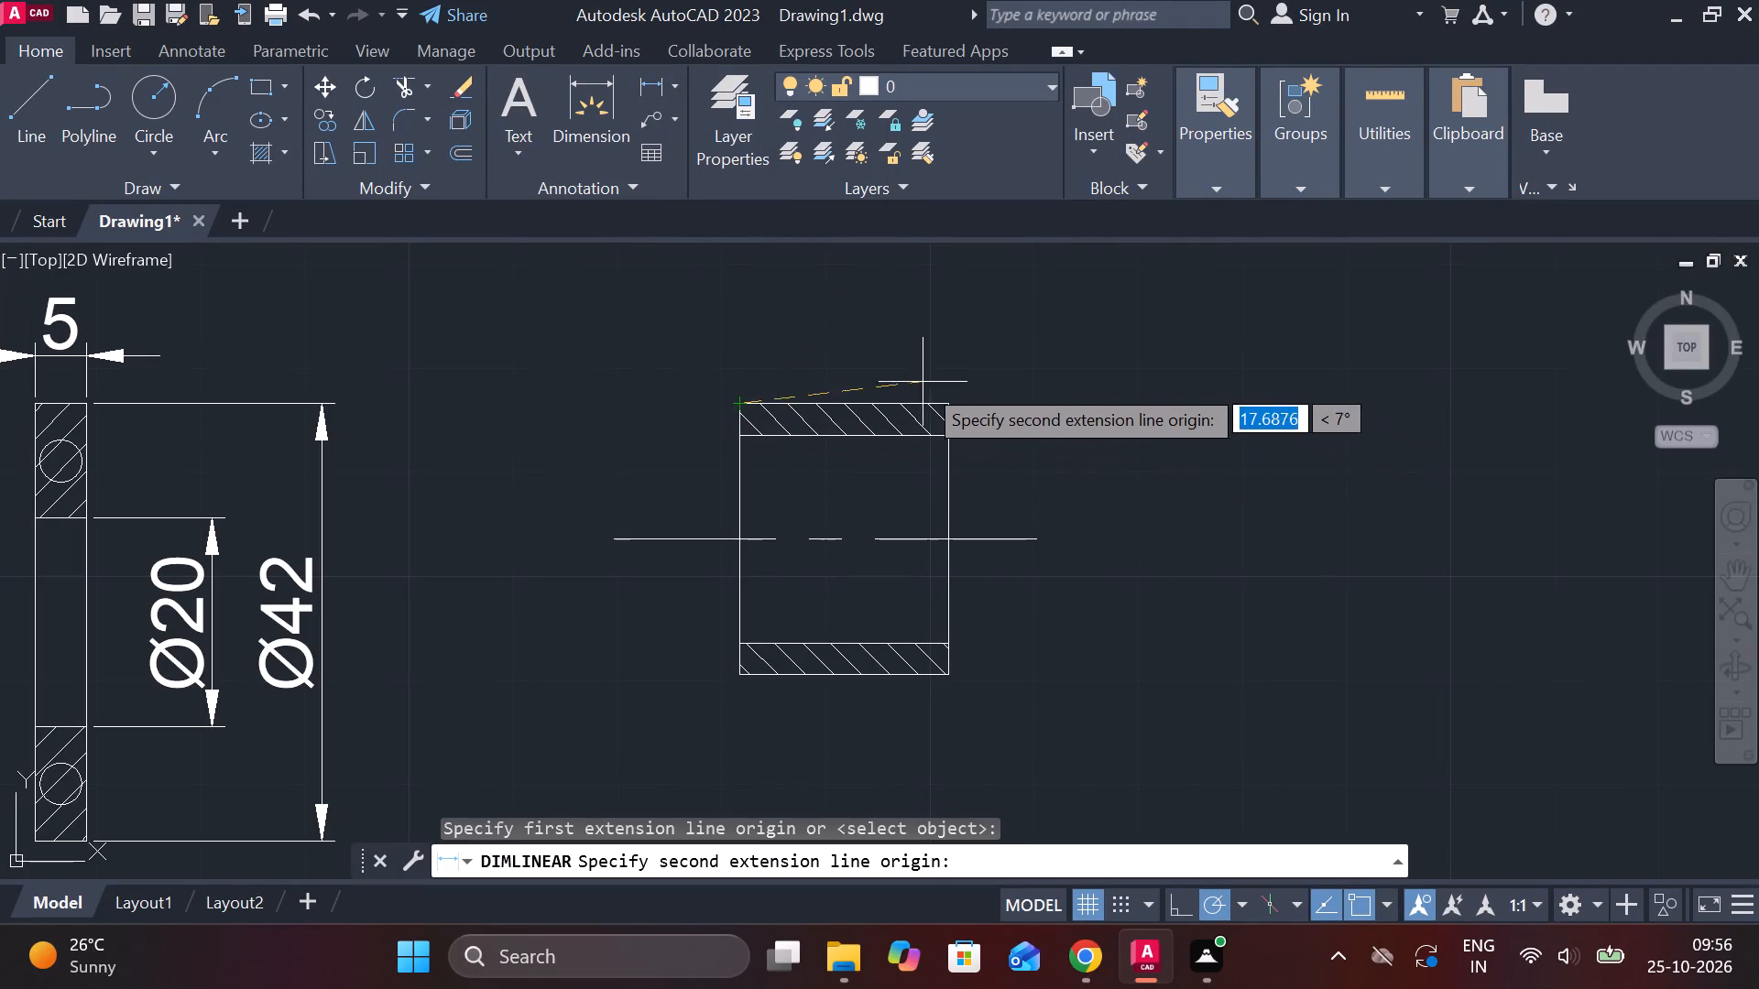
click(941, 410)
click(906, 353)
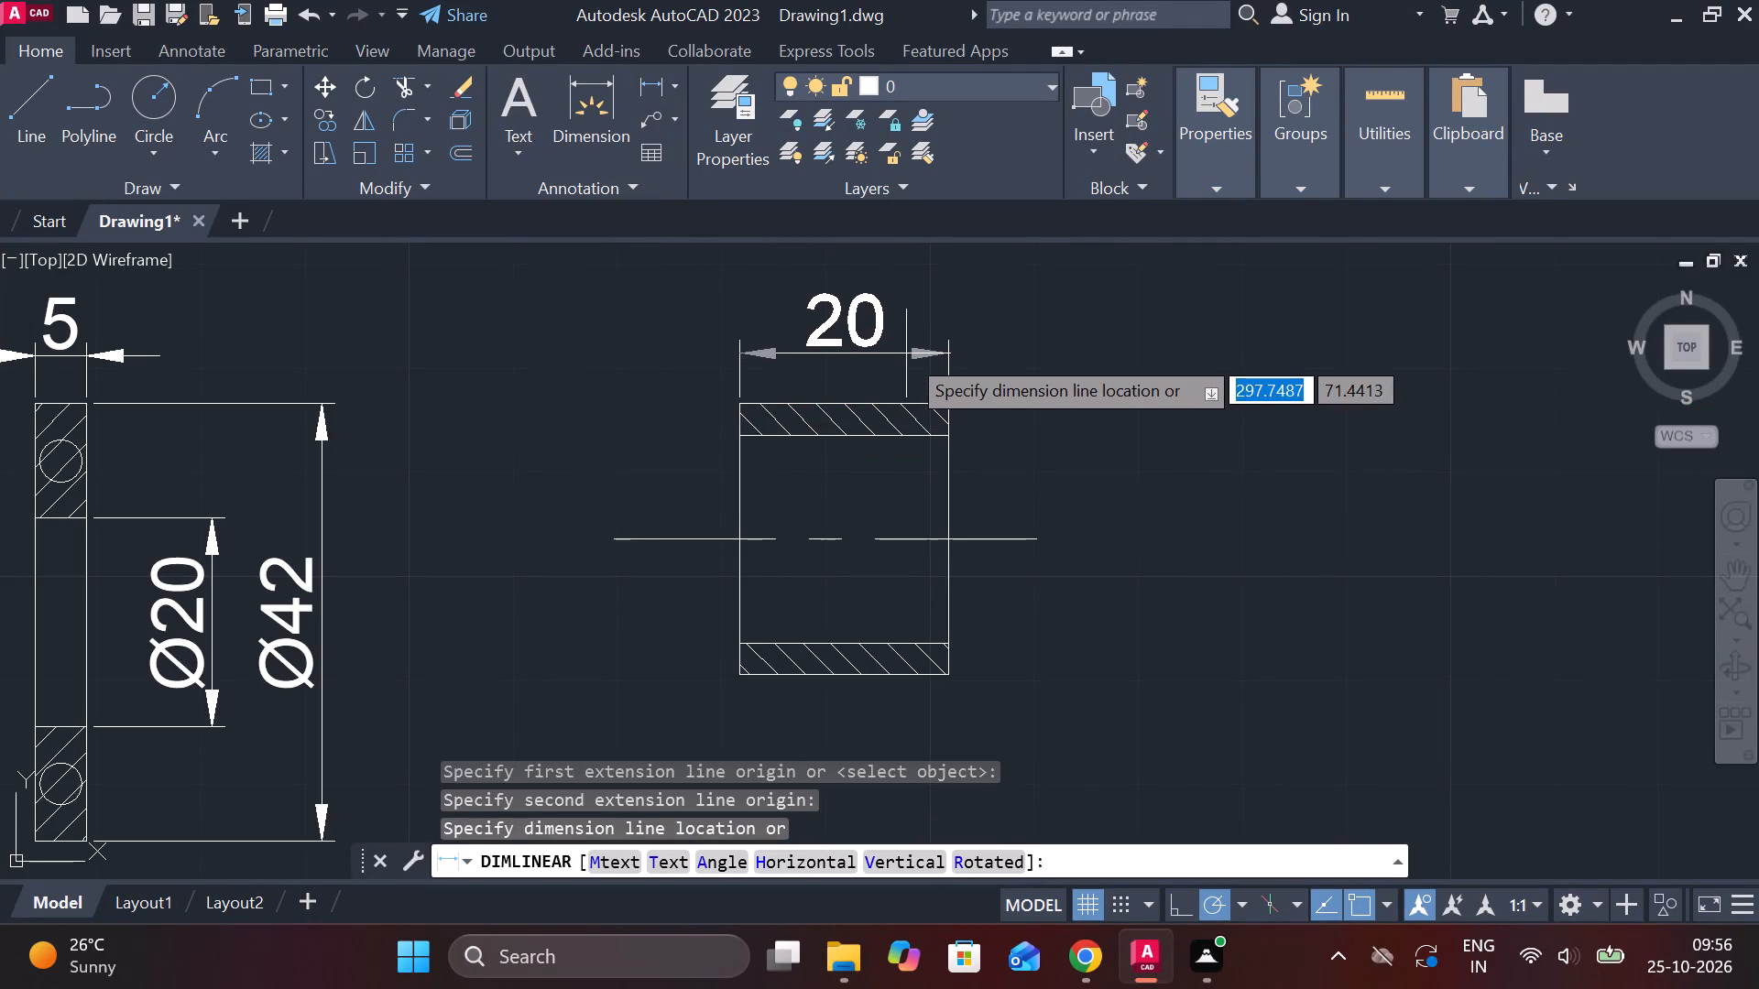
Dimension the sleeve's bore height and overall height beside its right edge, with the overall dimension outermost.
key(space)
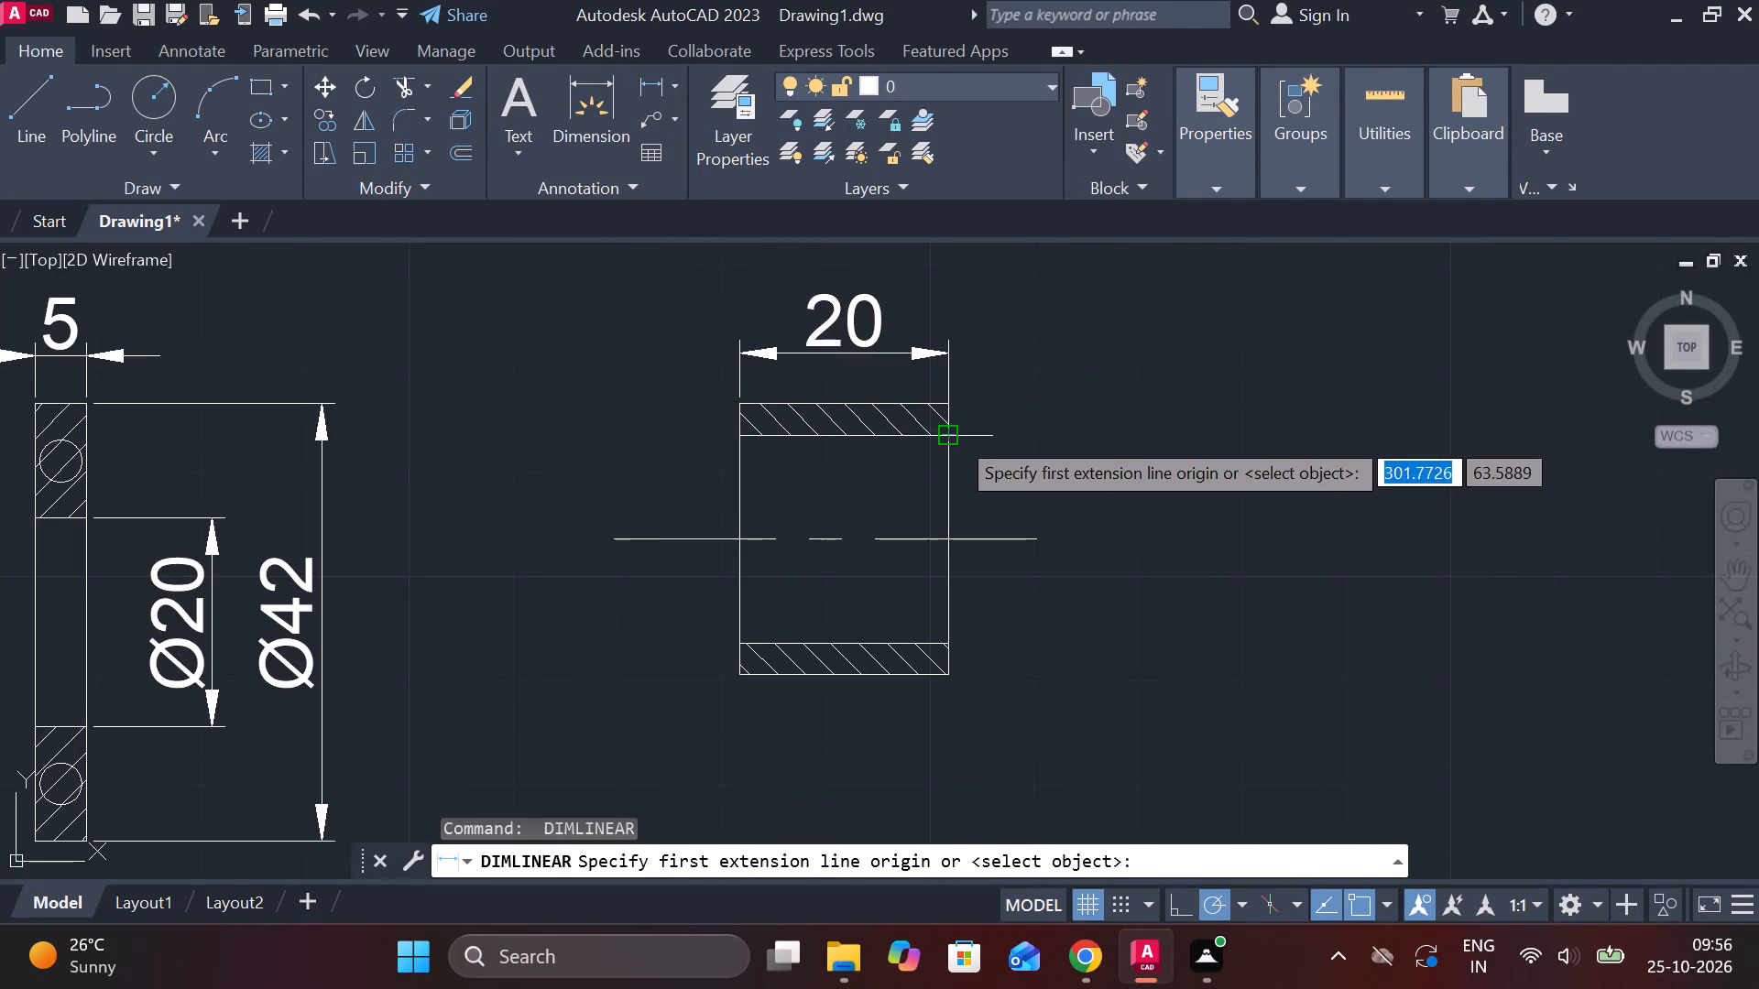
click(956, 436)
click(945, 640)
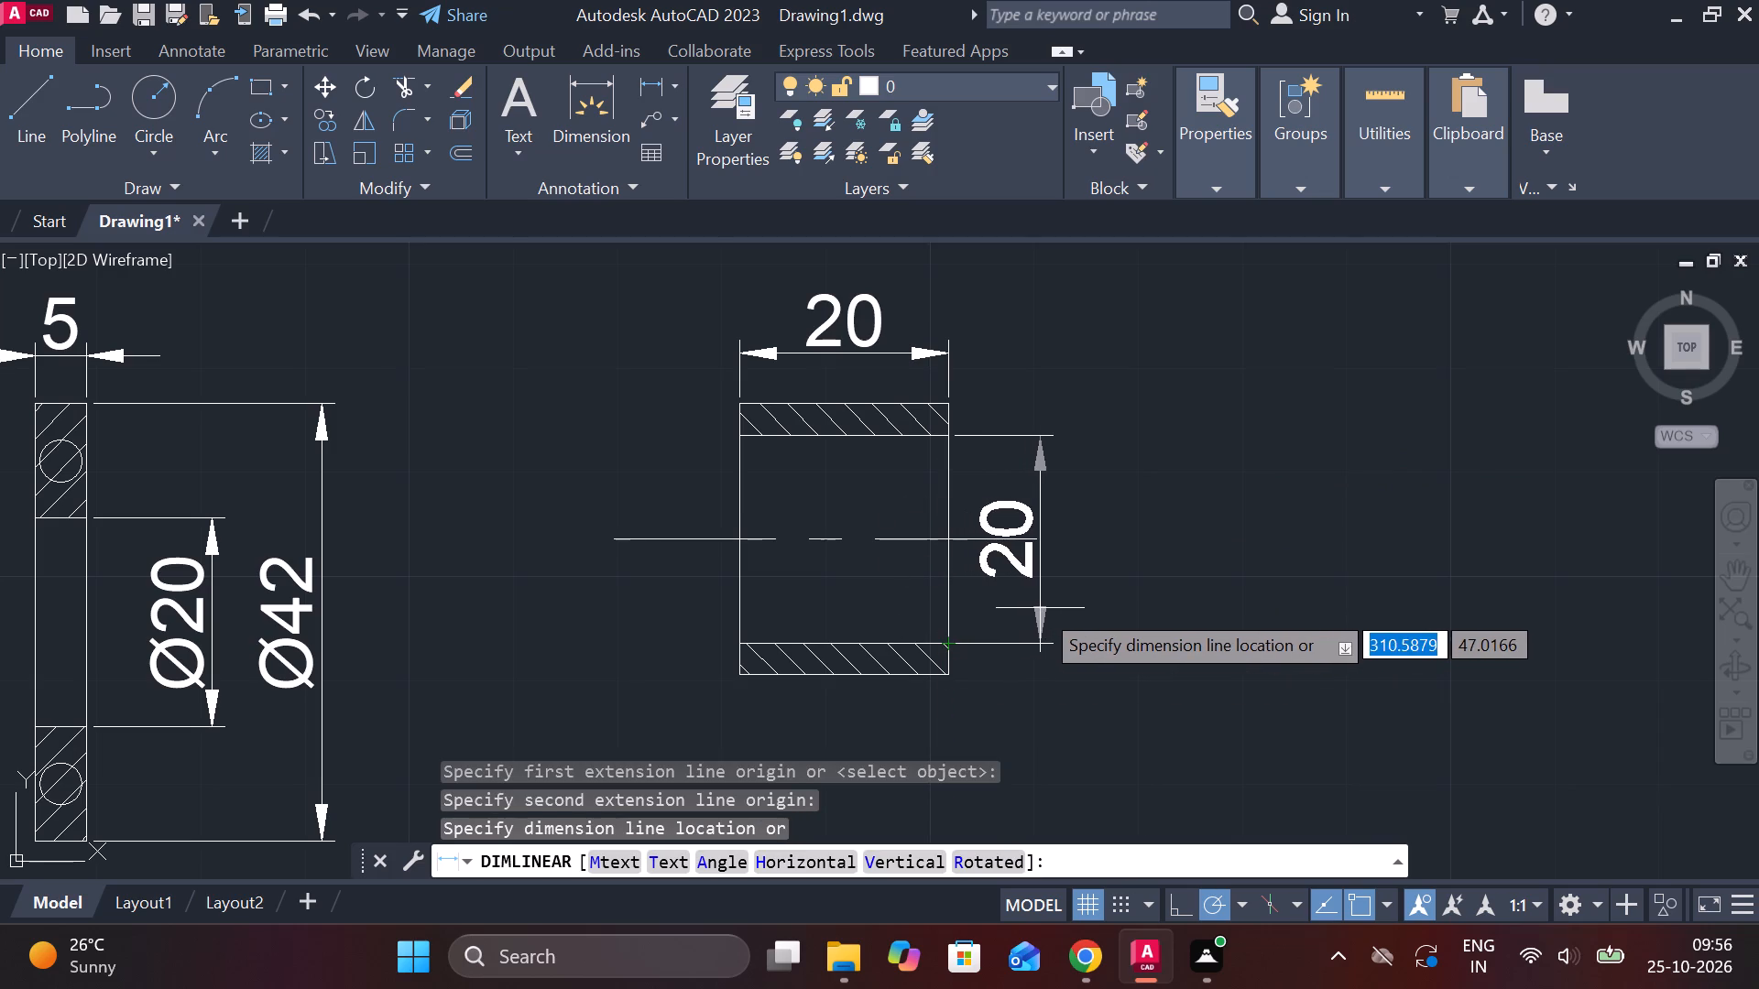
click(1040, 608)
key(space)
click(959, 391)
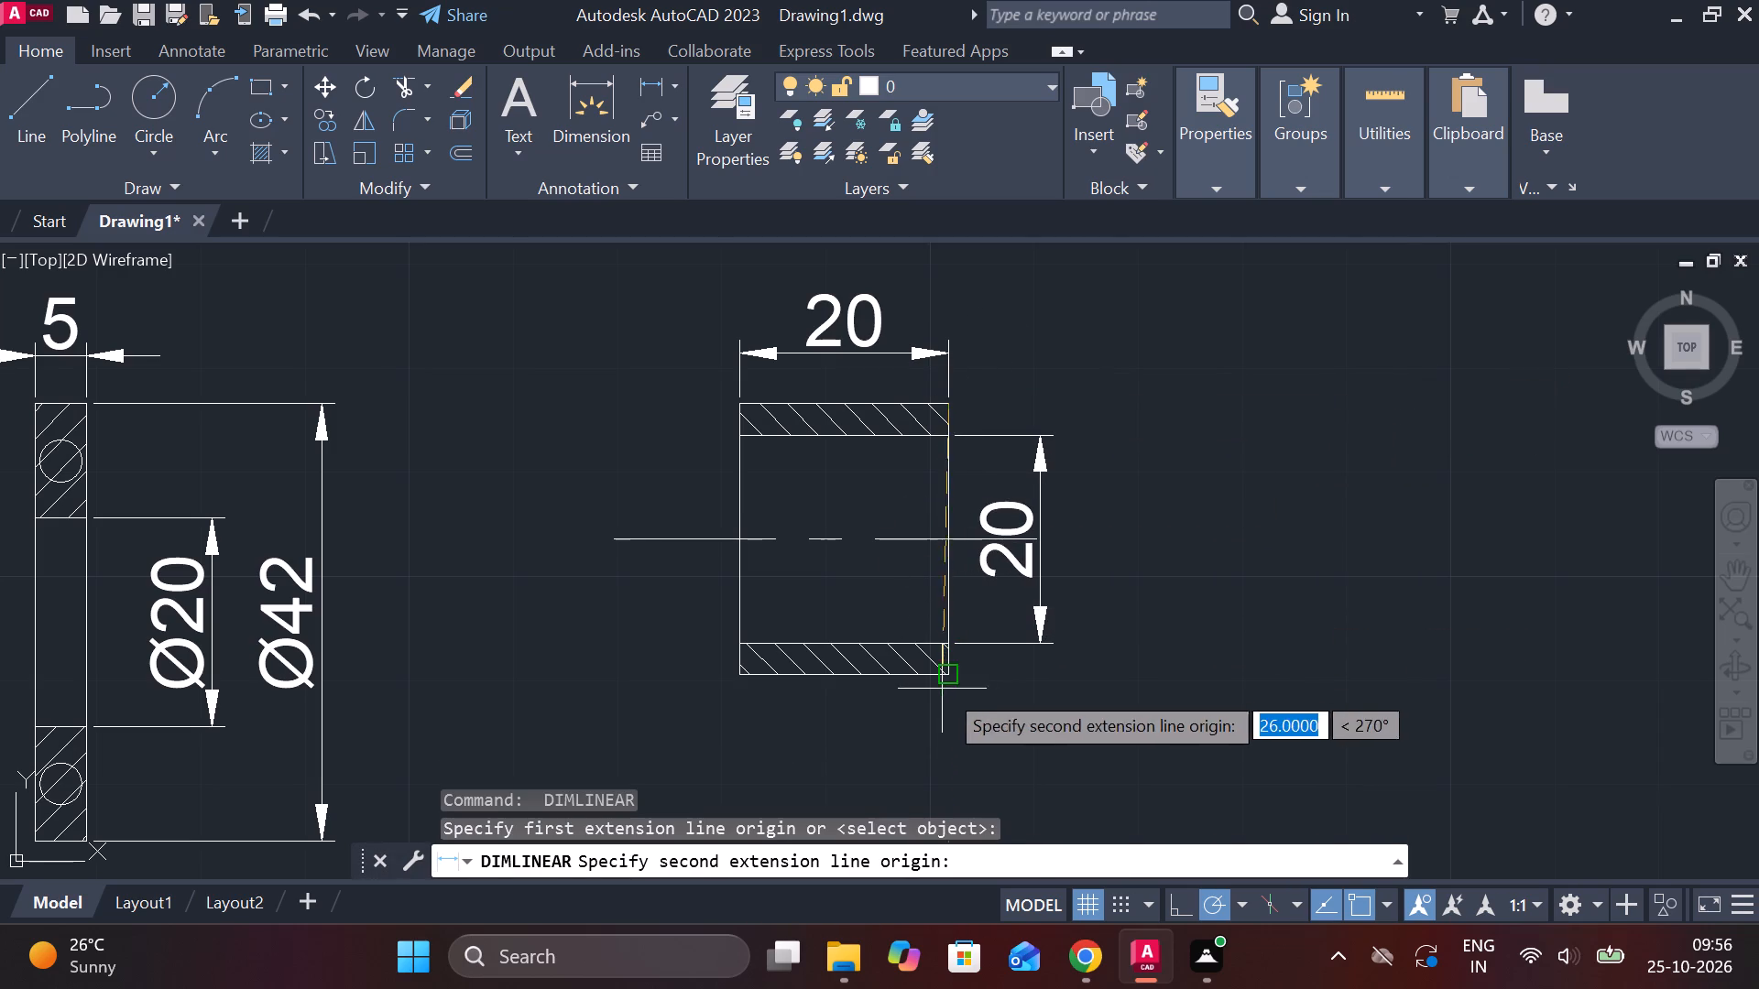
click(952, 690)
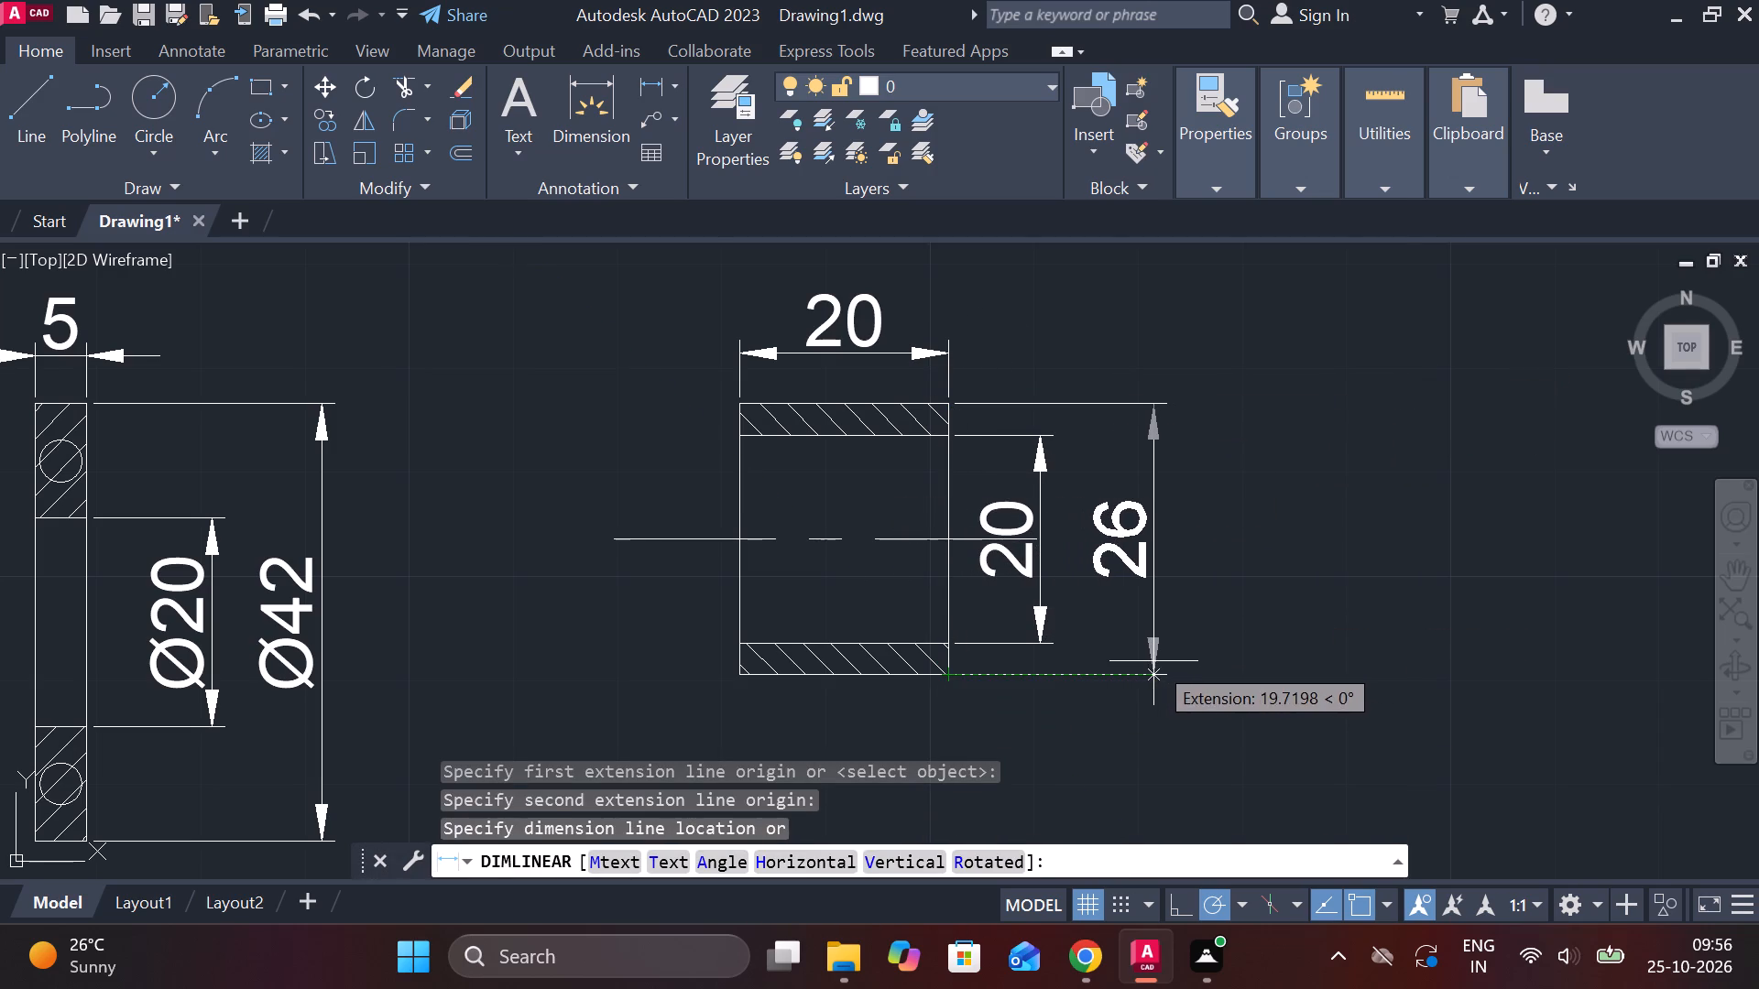
click(1153, 661)
key(Escape)
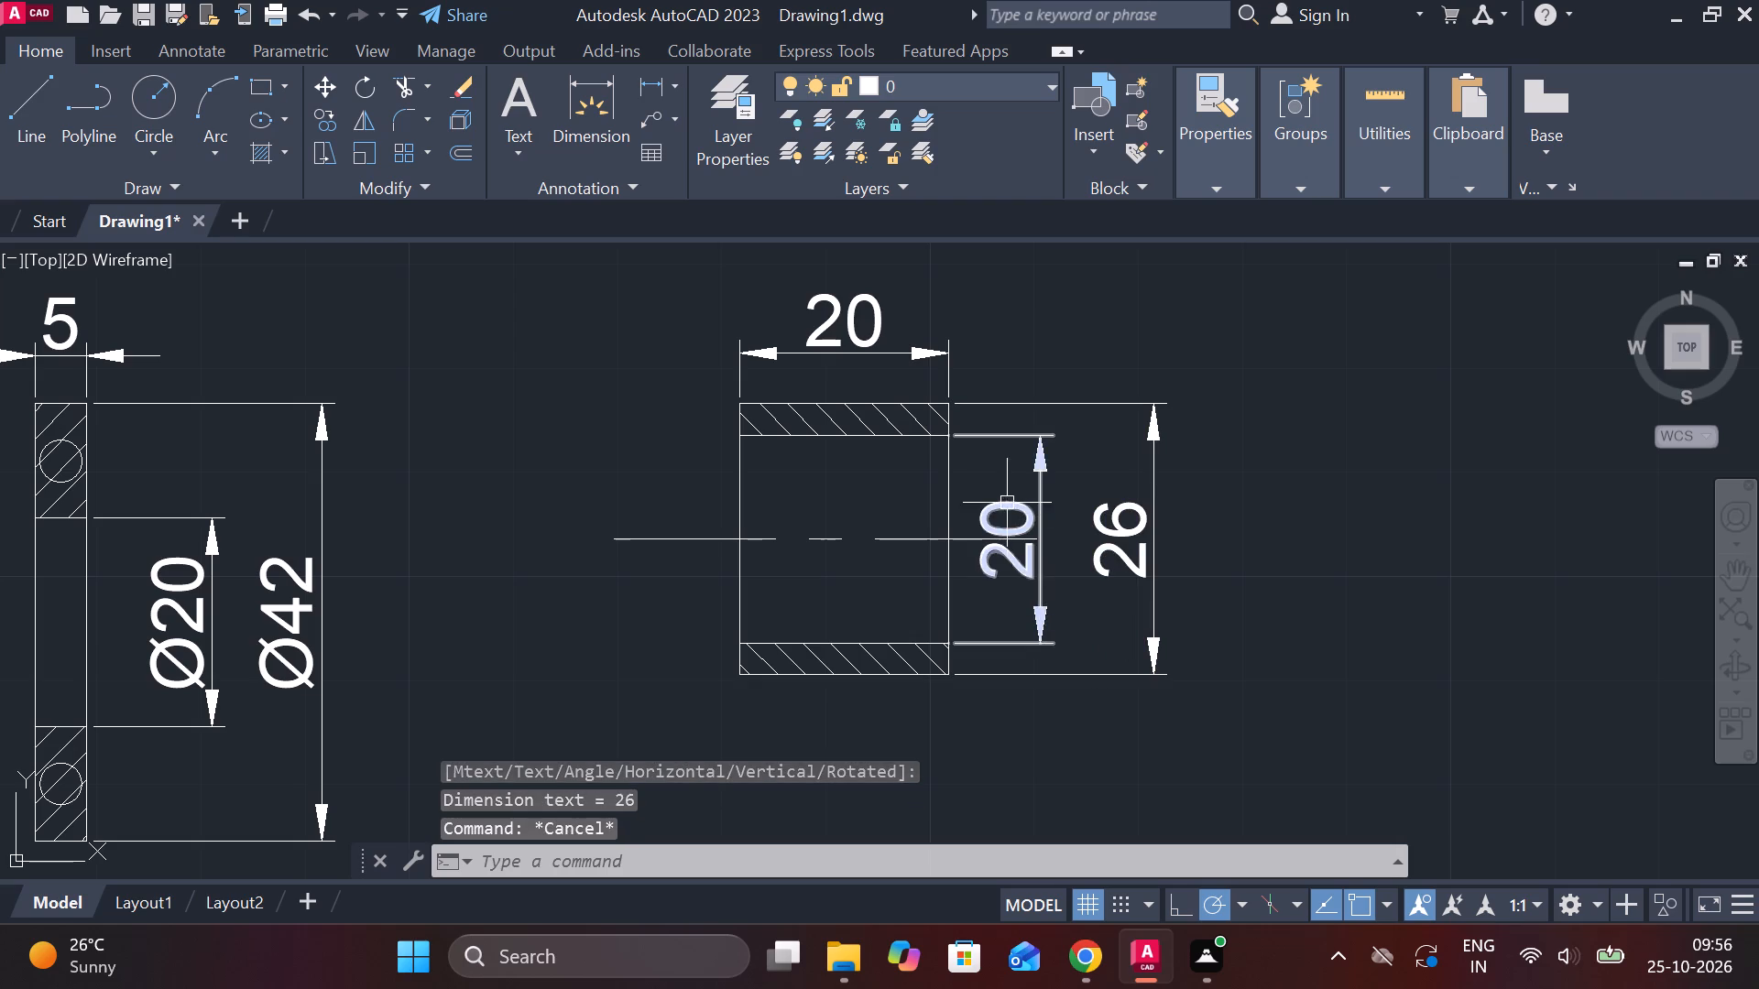
Prefix the sleeve's bore and overall height dimensions with the diameter symbol, giving Ø20 and Ø26.
double_click(1007, 503)
click(1177, 155)
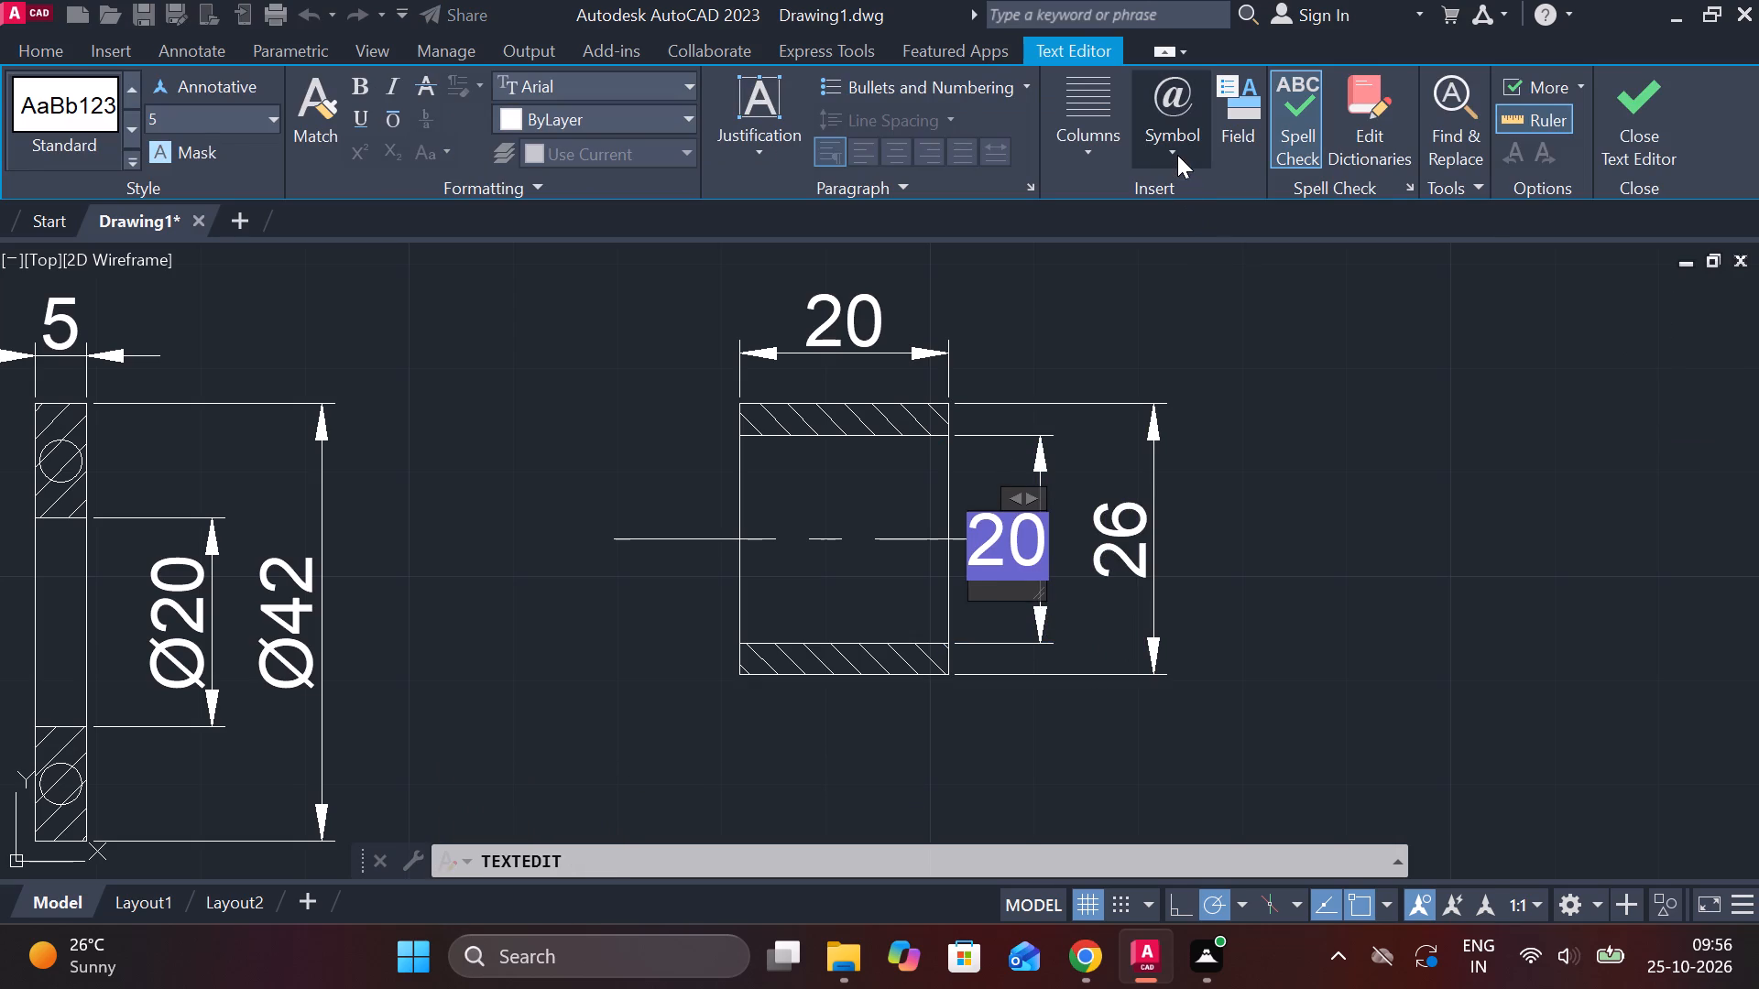
click(1196, 252)
click(1626, 122)
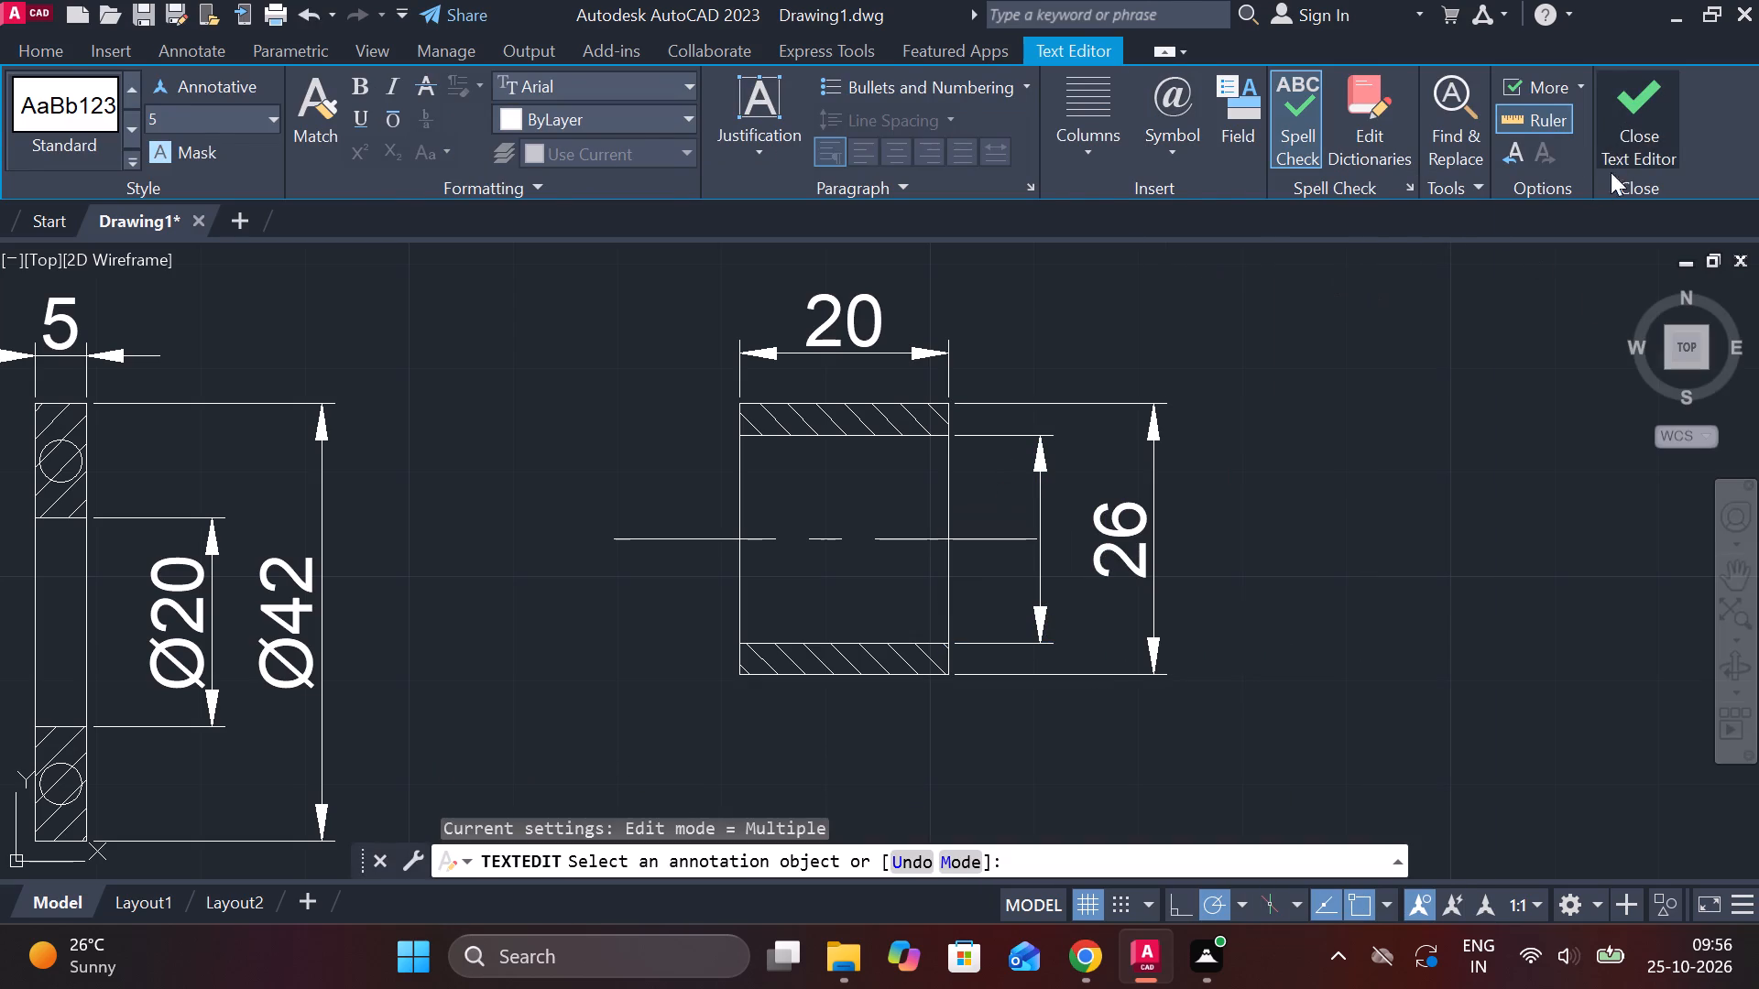
double_click(1136, 520)
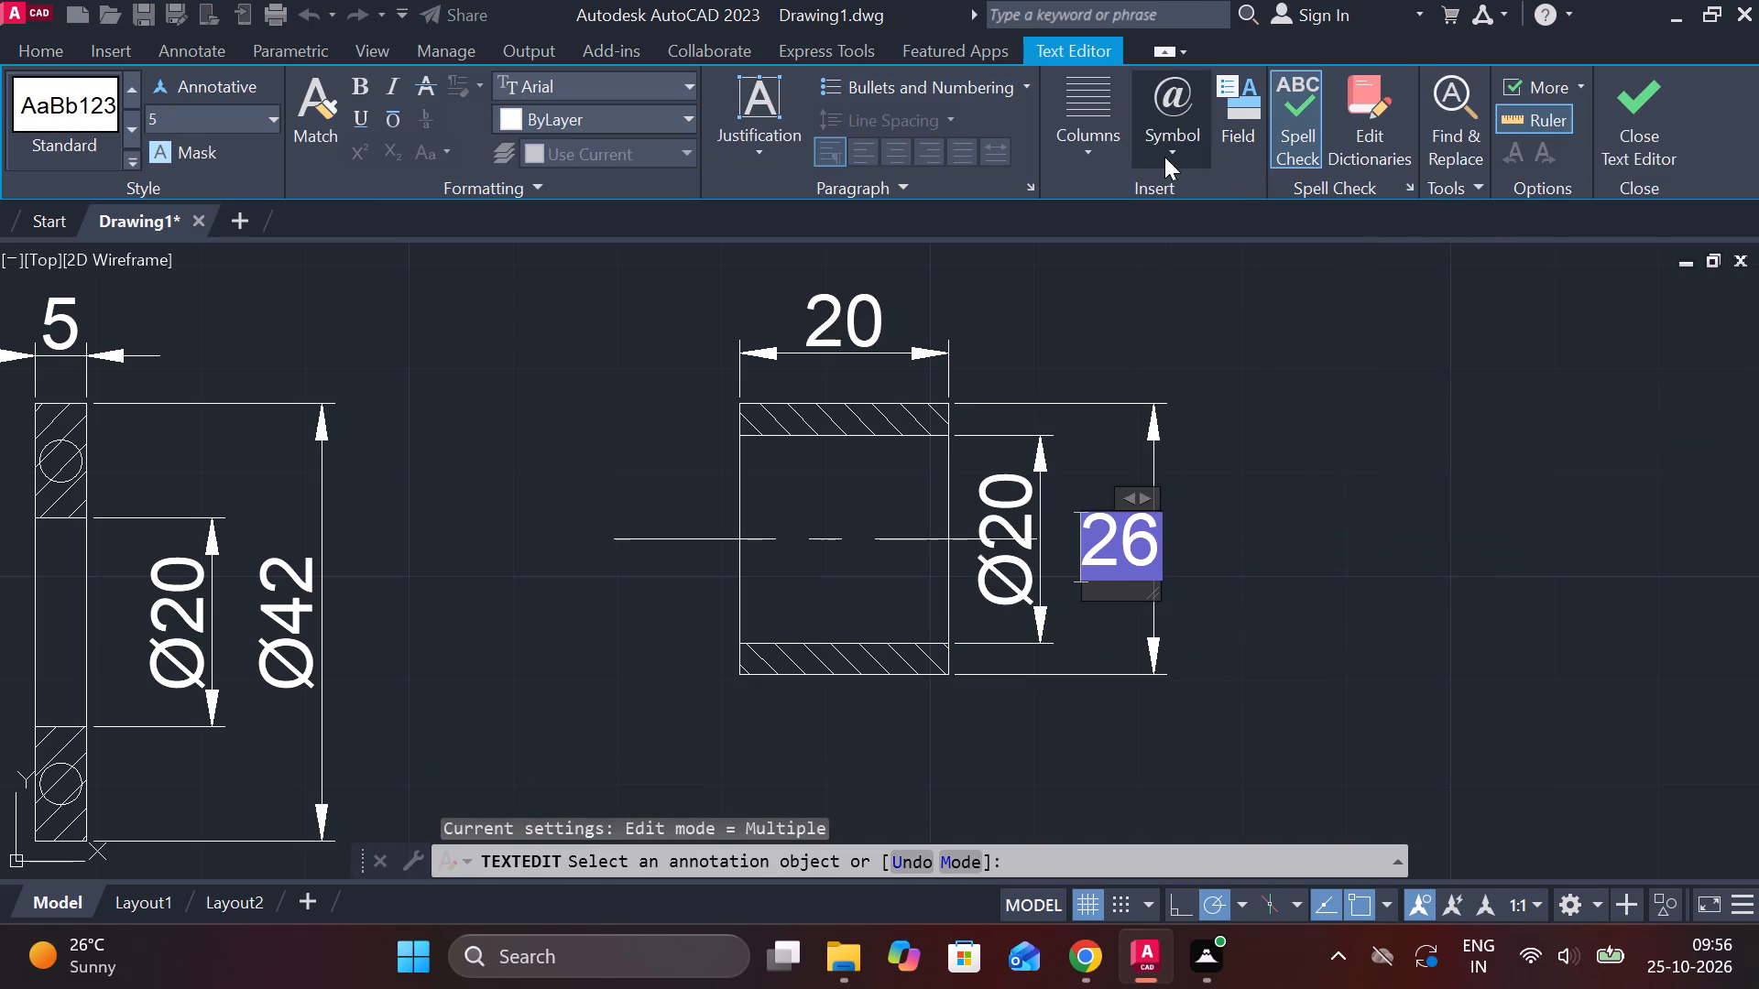
click(1159, 157)
click(1213, 256)
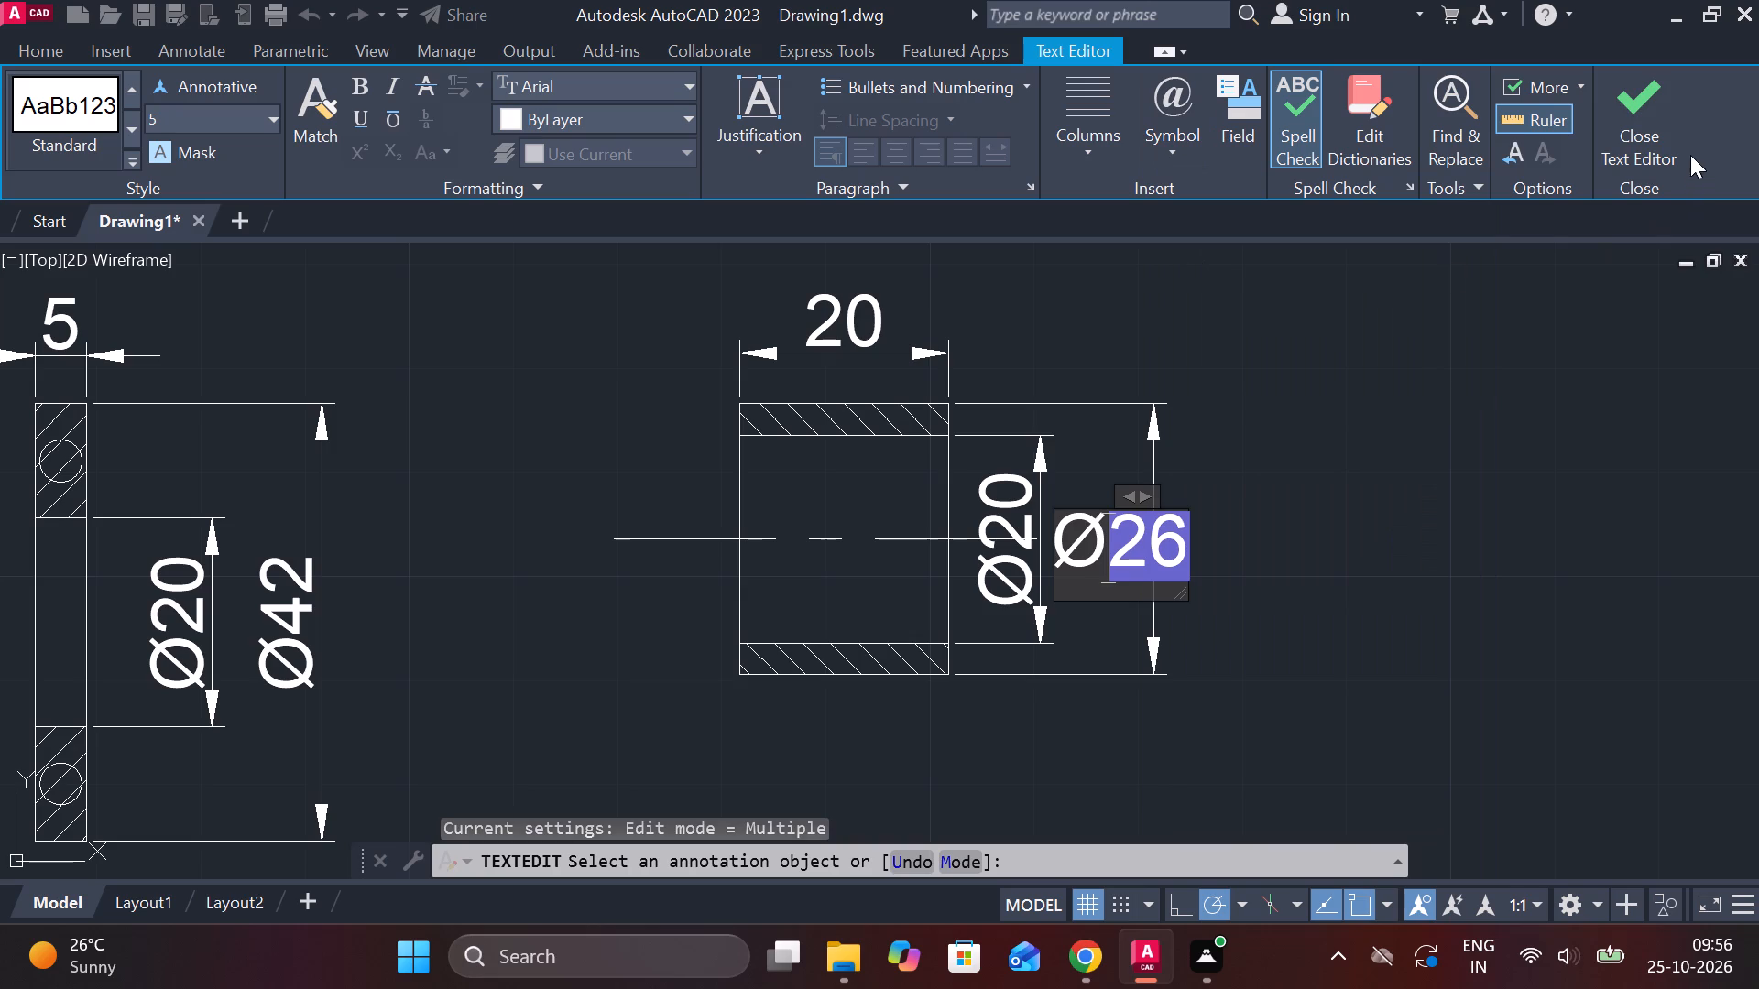
click(1661, 120)
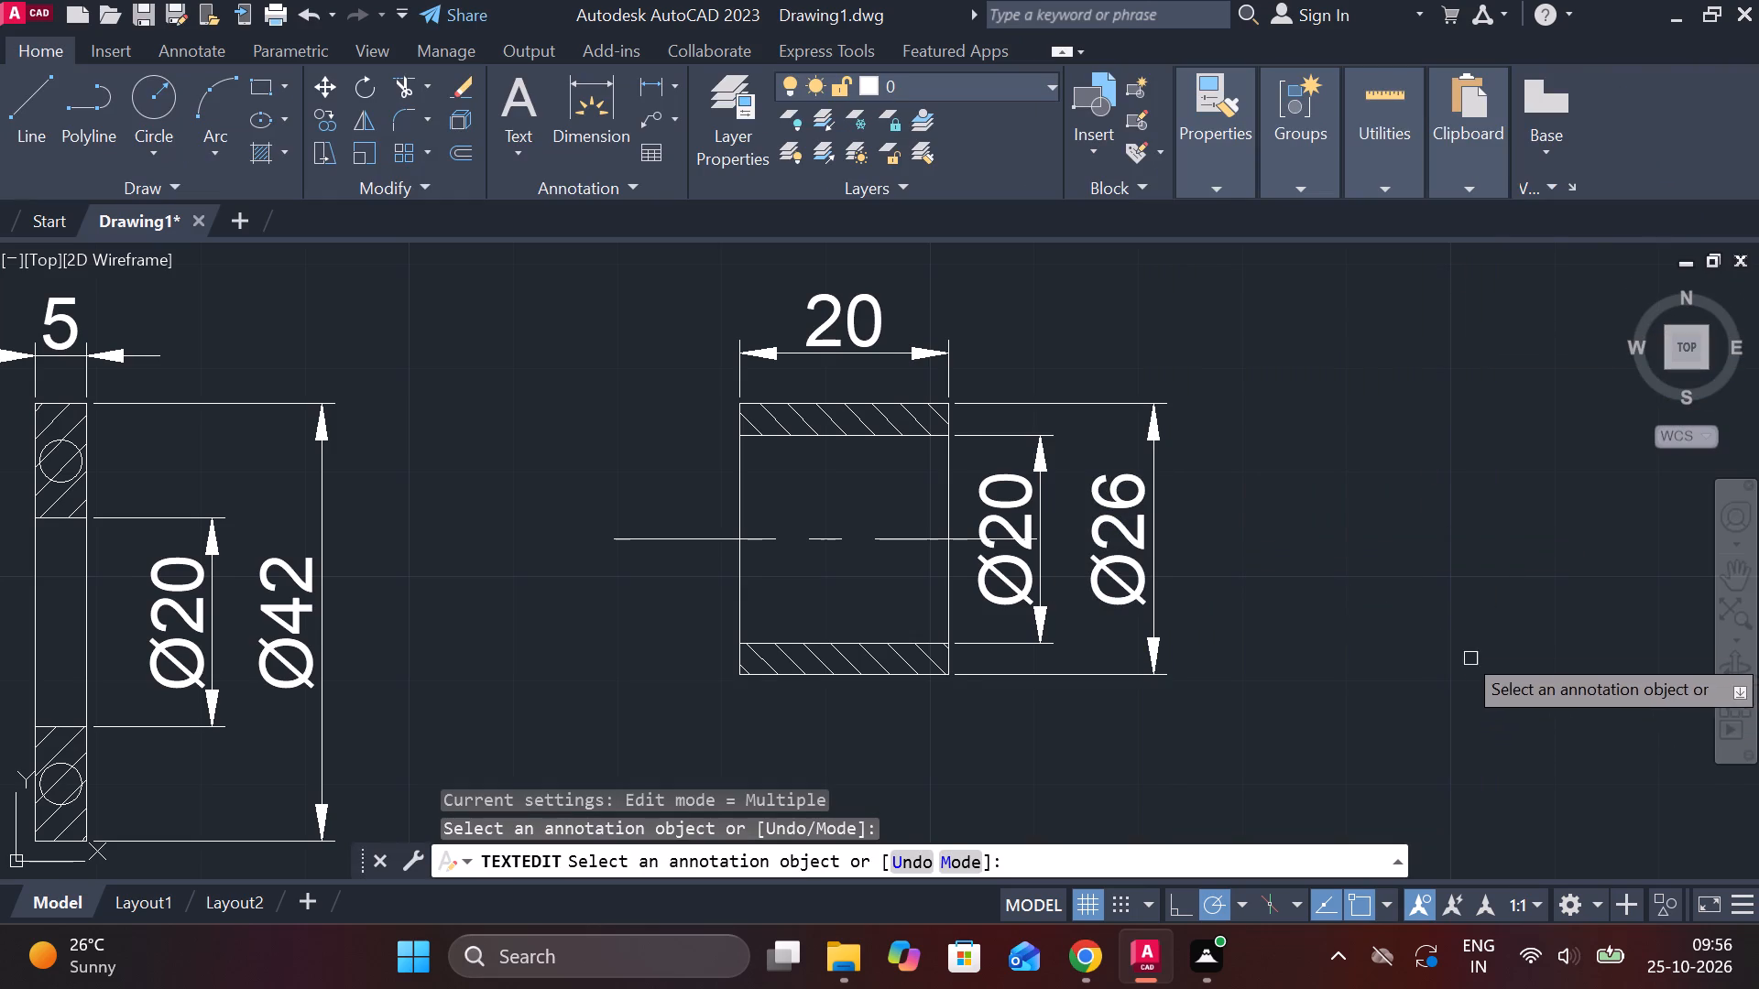
middle_drag(1480, 644, 1502, 644)
scroll(848, 555, up, 3)
scroll(1055, 503, down, 3)
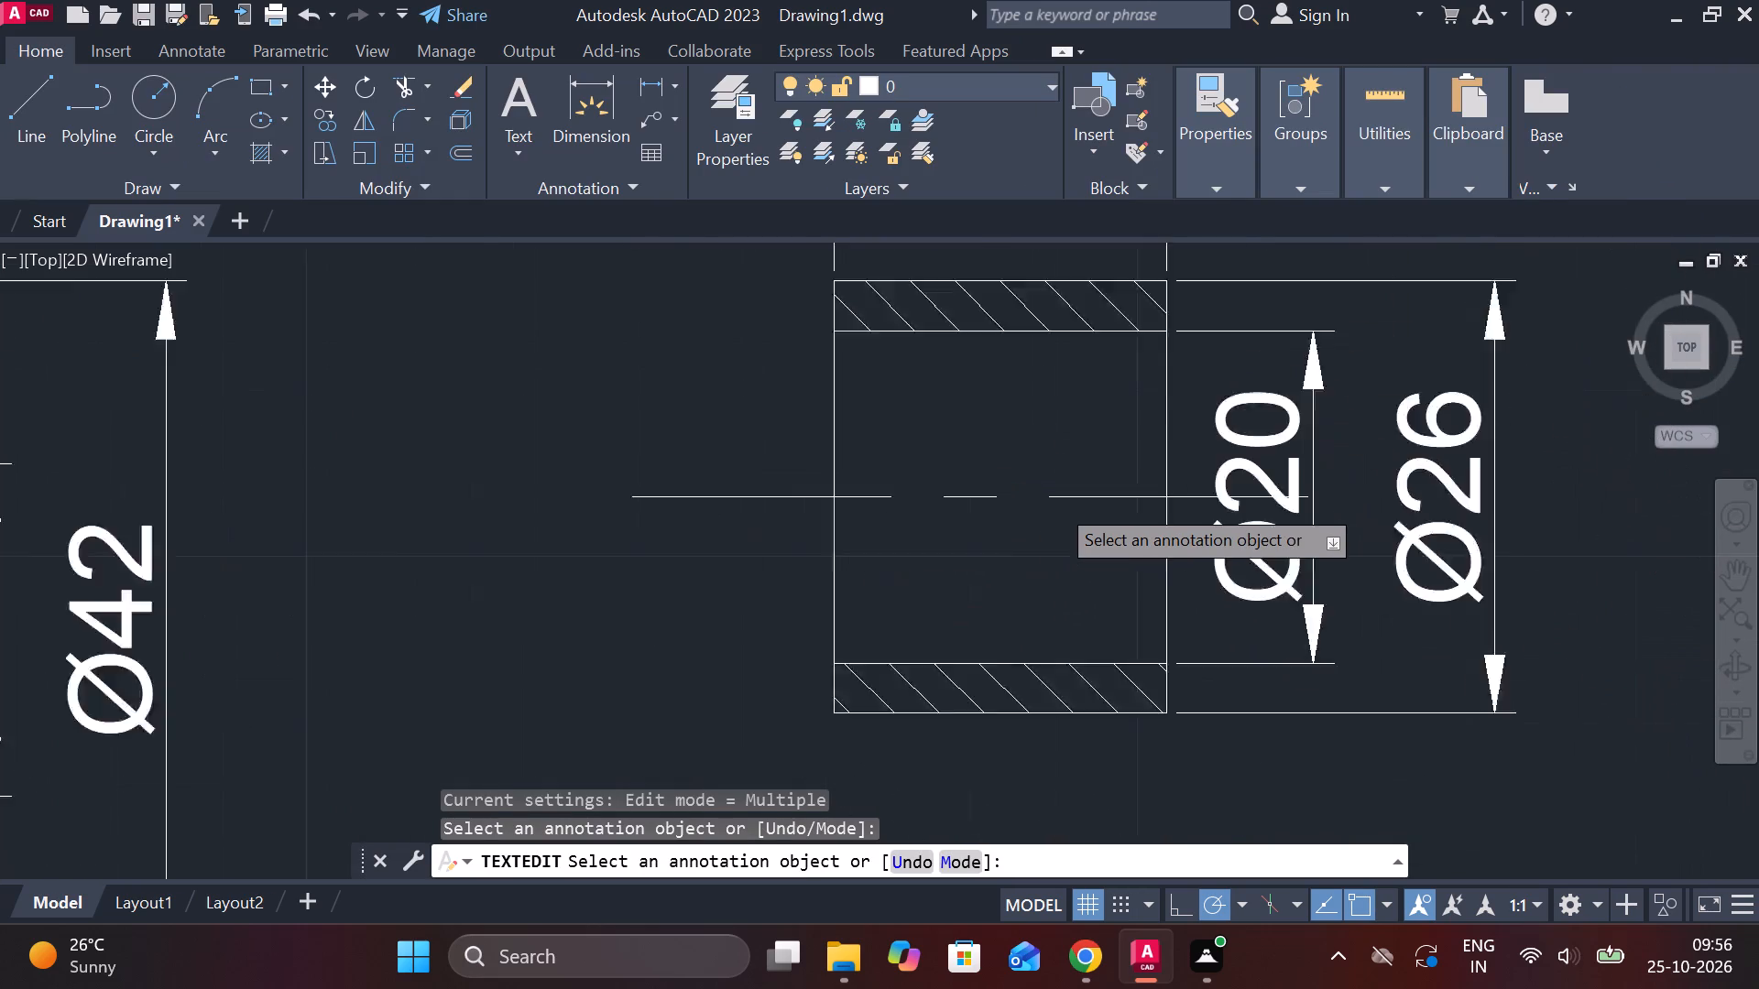
key(Escape)
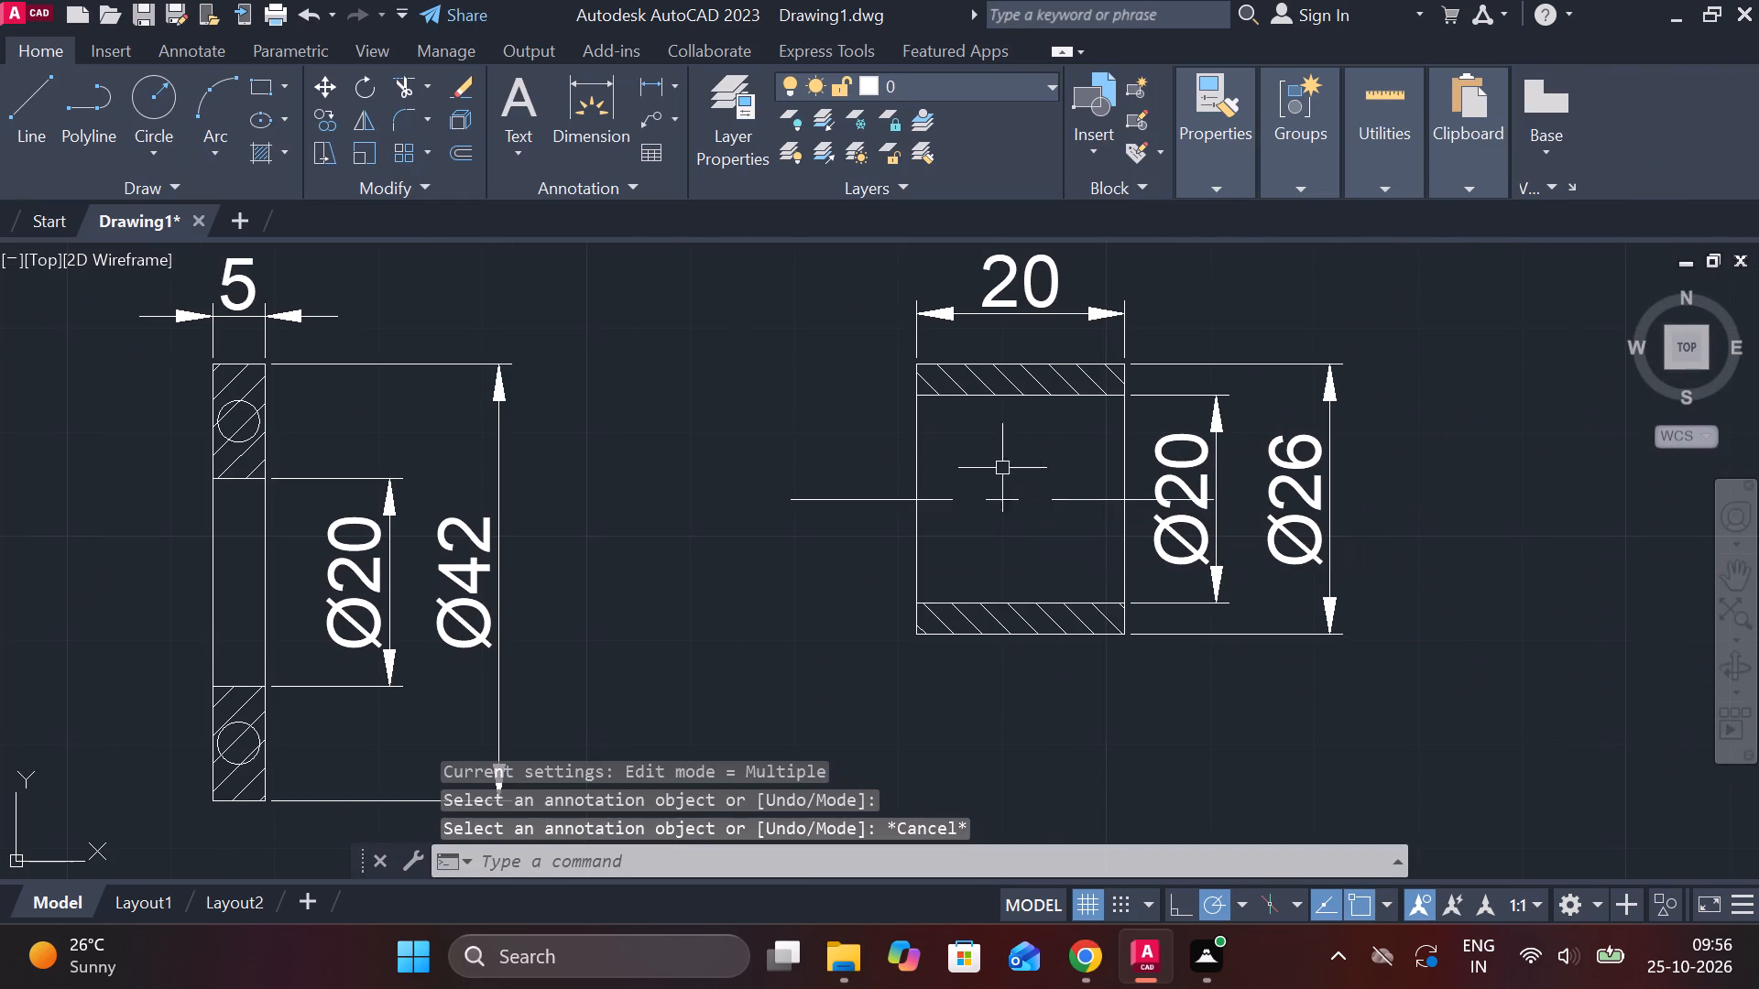
Shorten the sleeve centerline's overhang at both ends, stopping its right end short of the Ø20 dimension text.
scroll(1108, 500, up, 2)
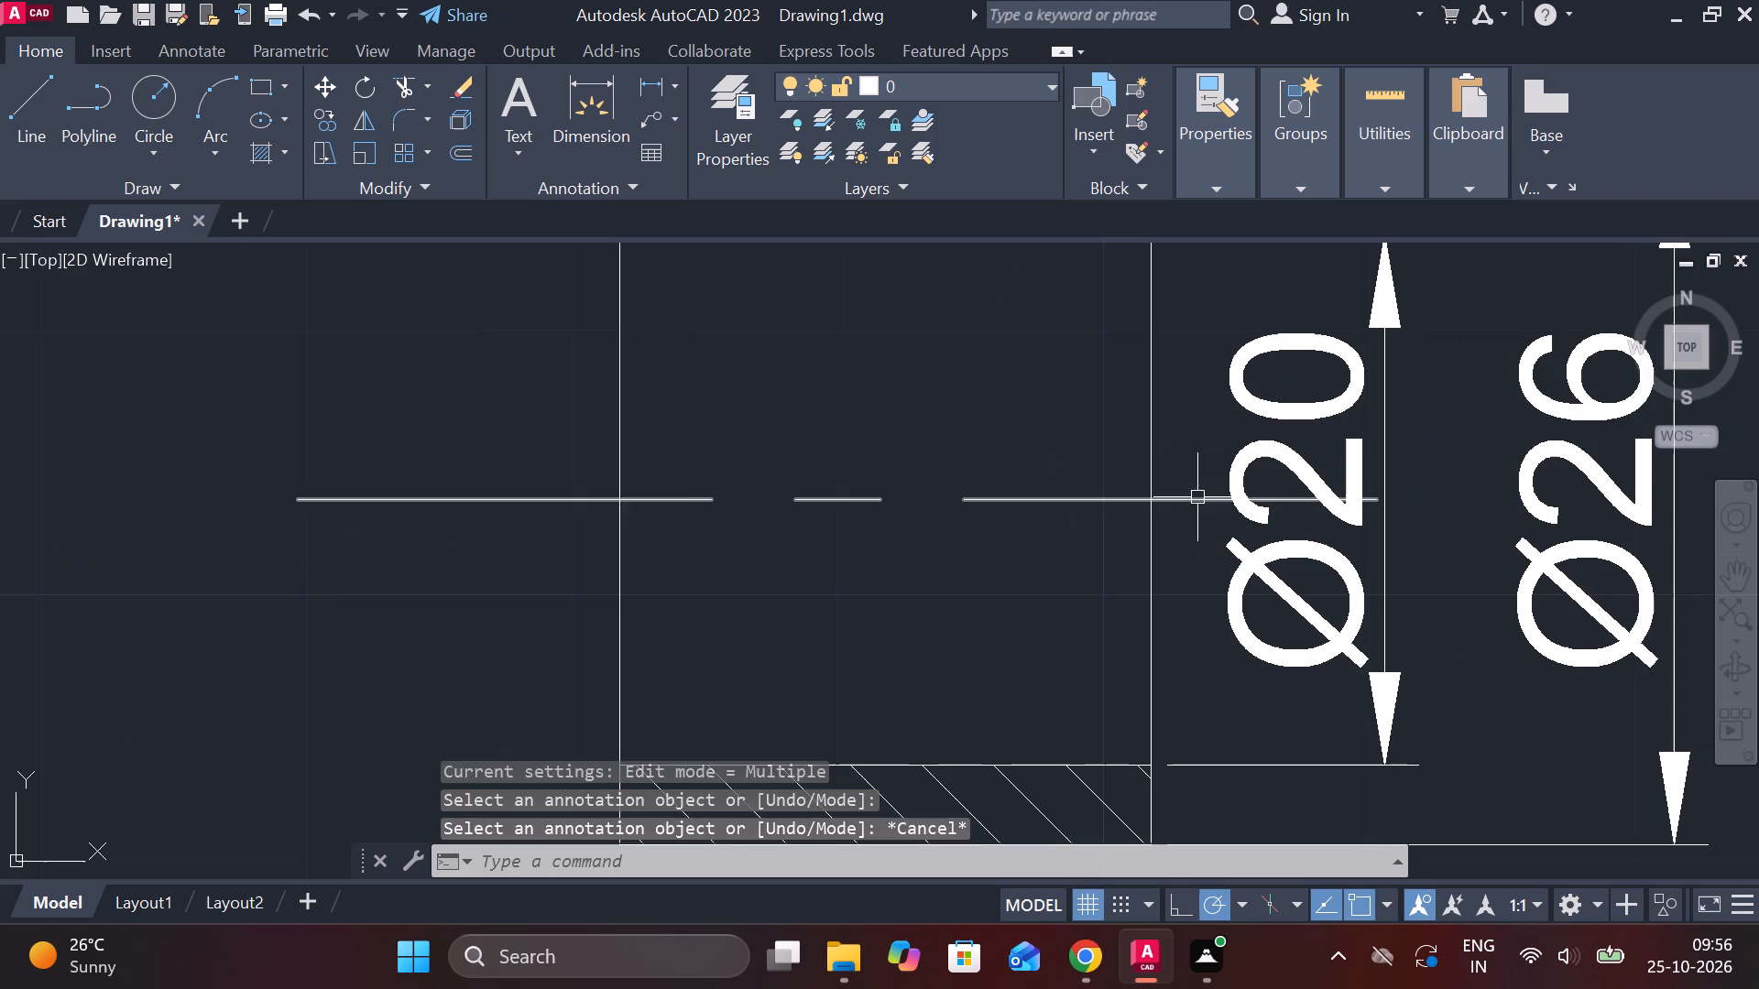
click(1197, 497)
click(1376, 502)
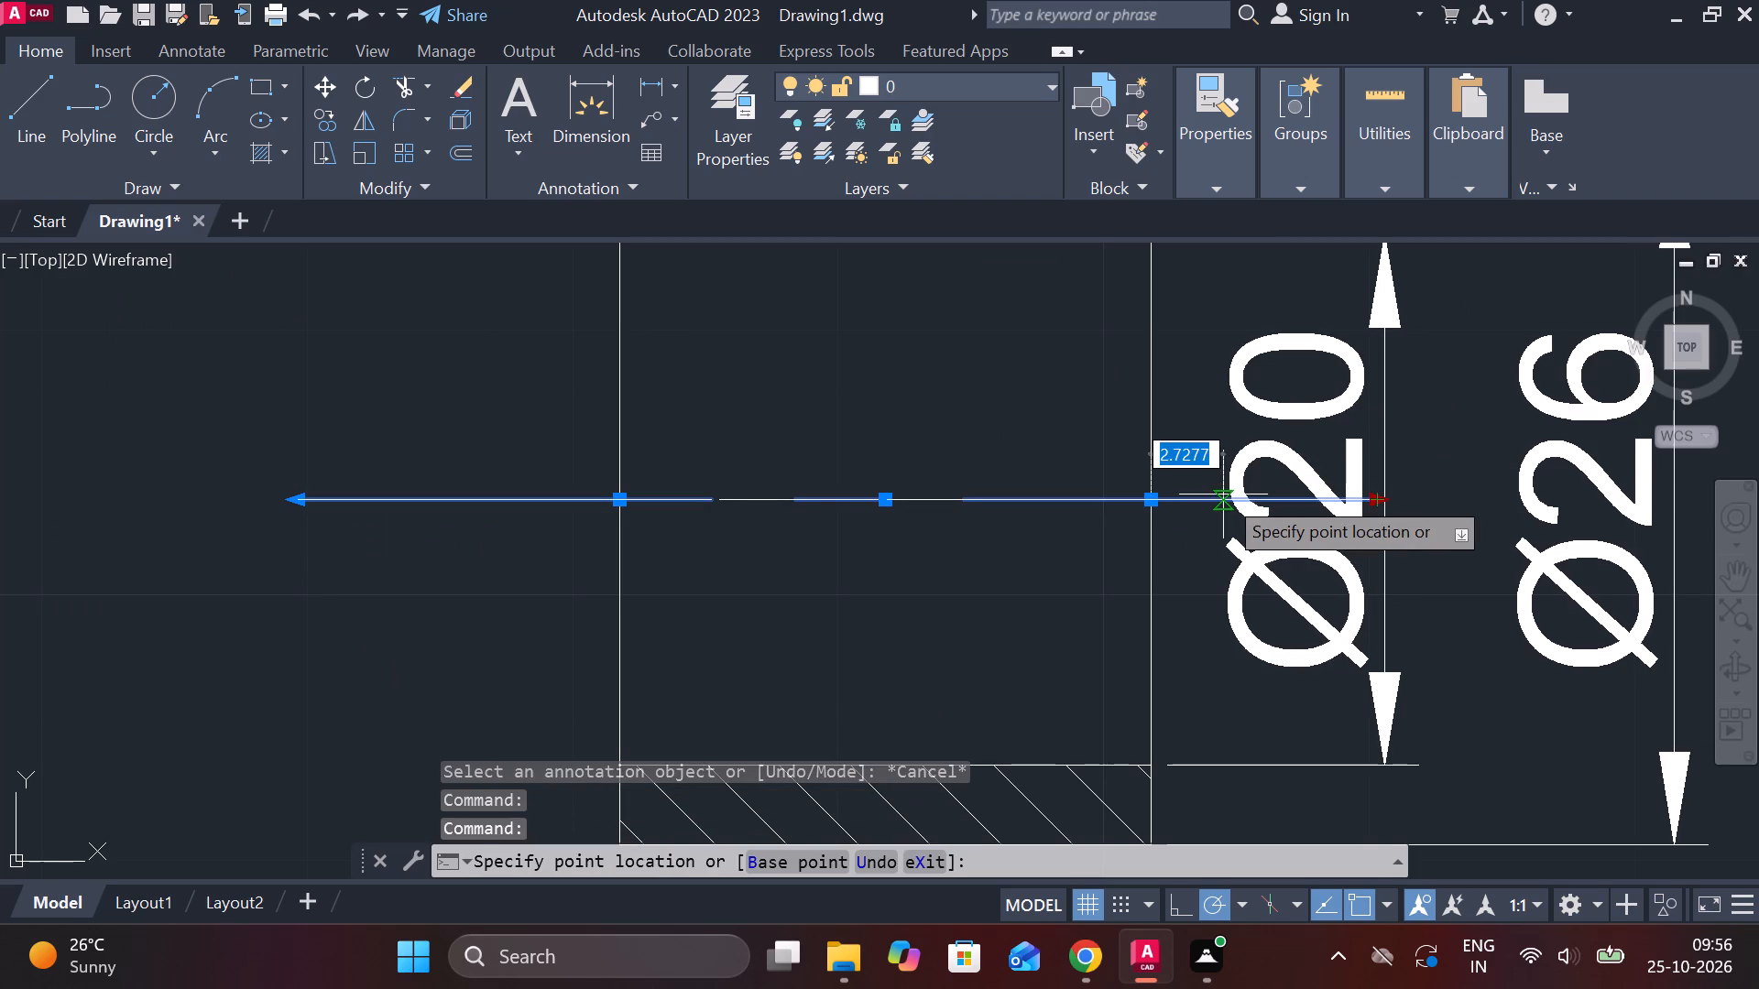
click(1200, 497)
key(Escape)
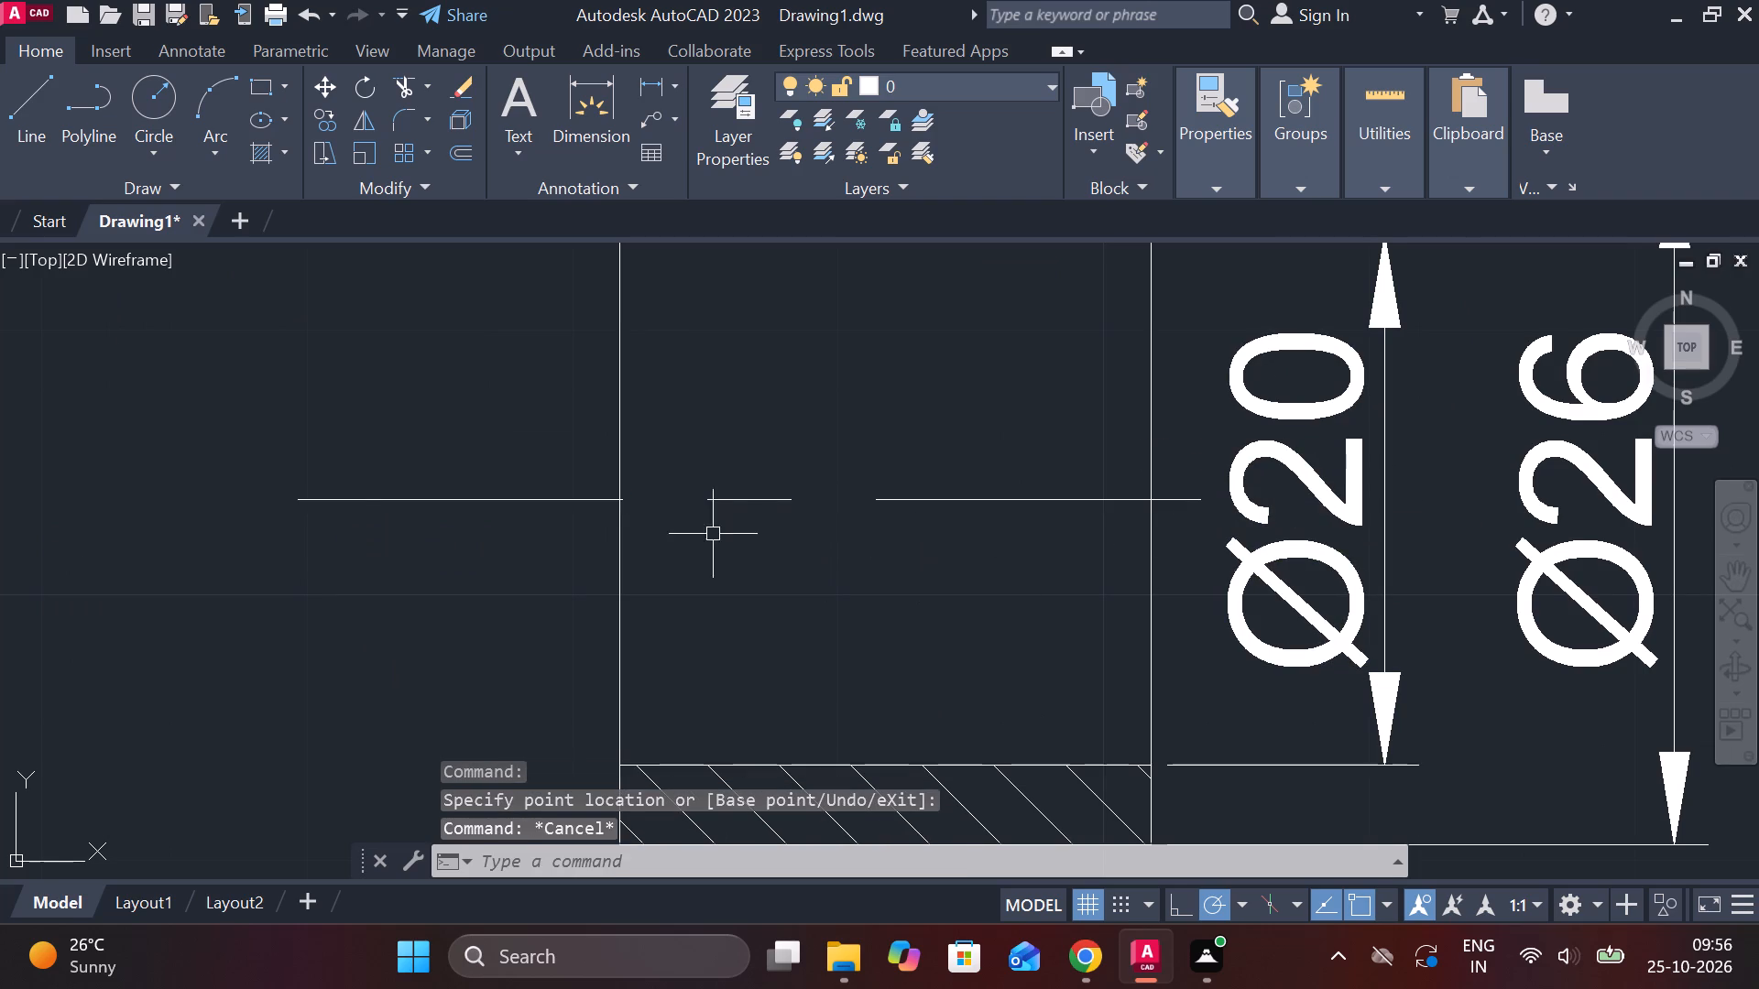
middle_drag(1158, 578, 1237, 578)
click(621, 498)
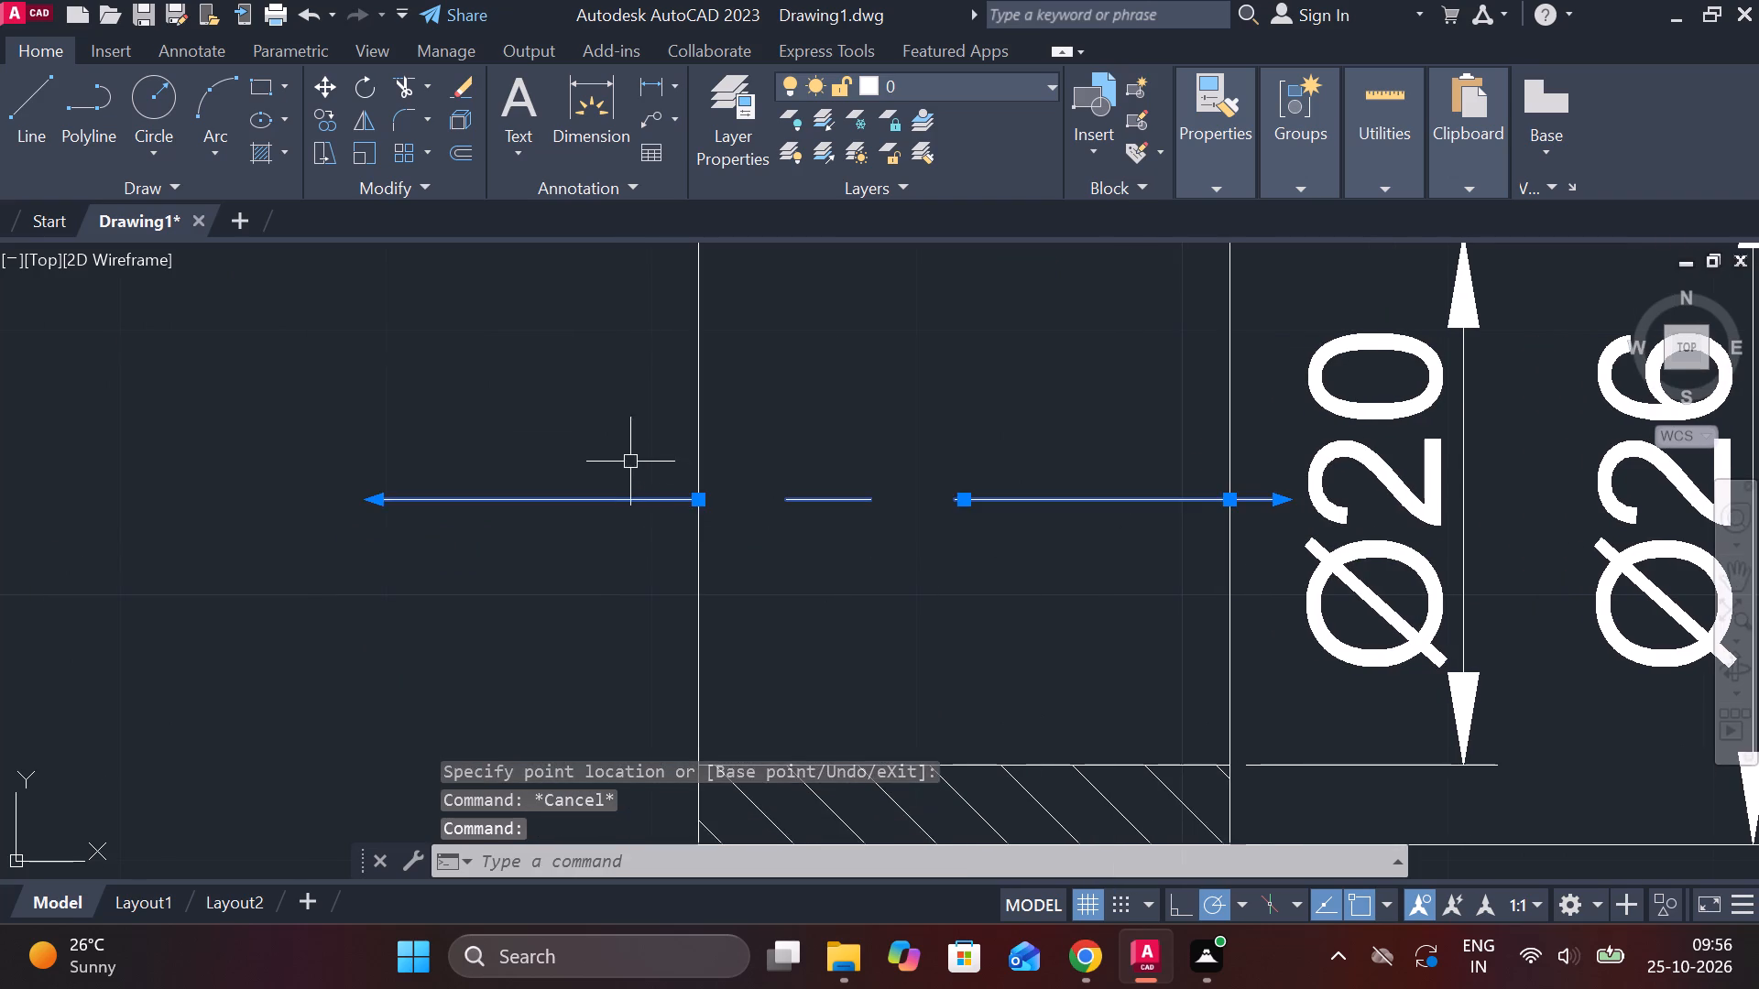
middle_drag(675, 473, 878, 529)
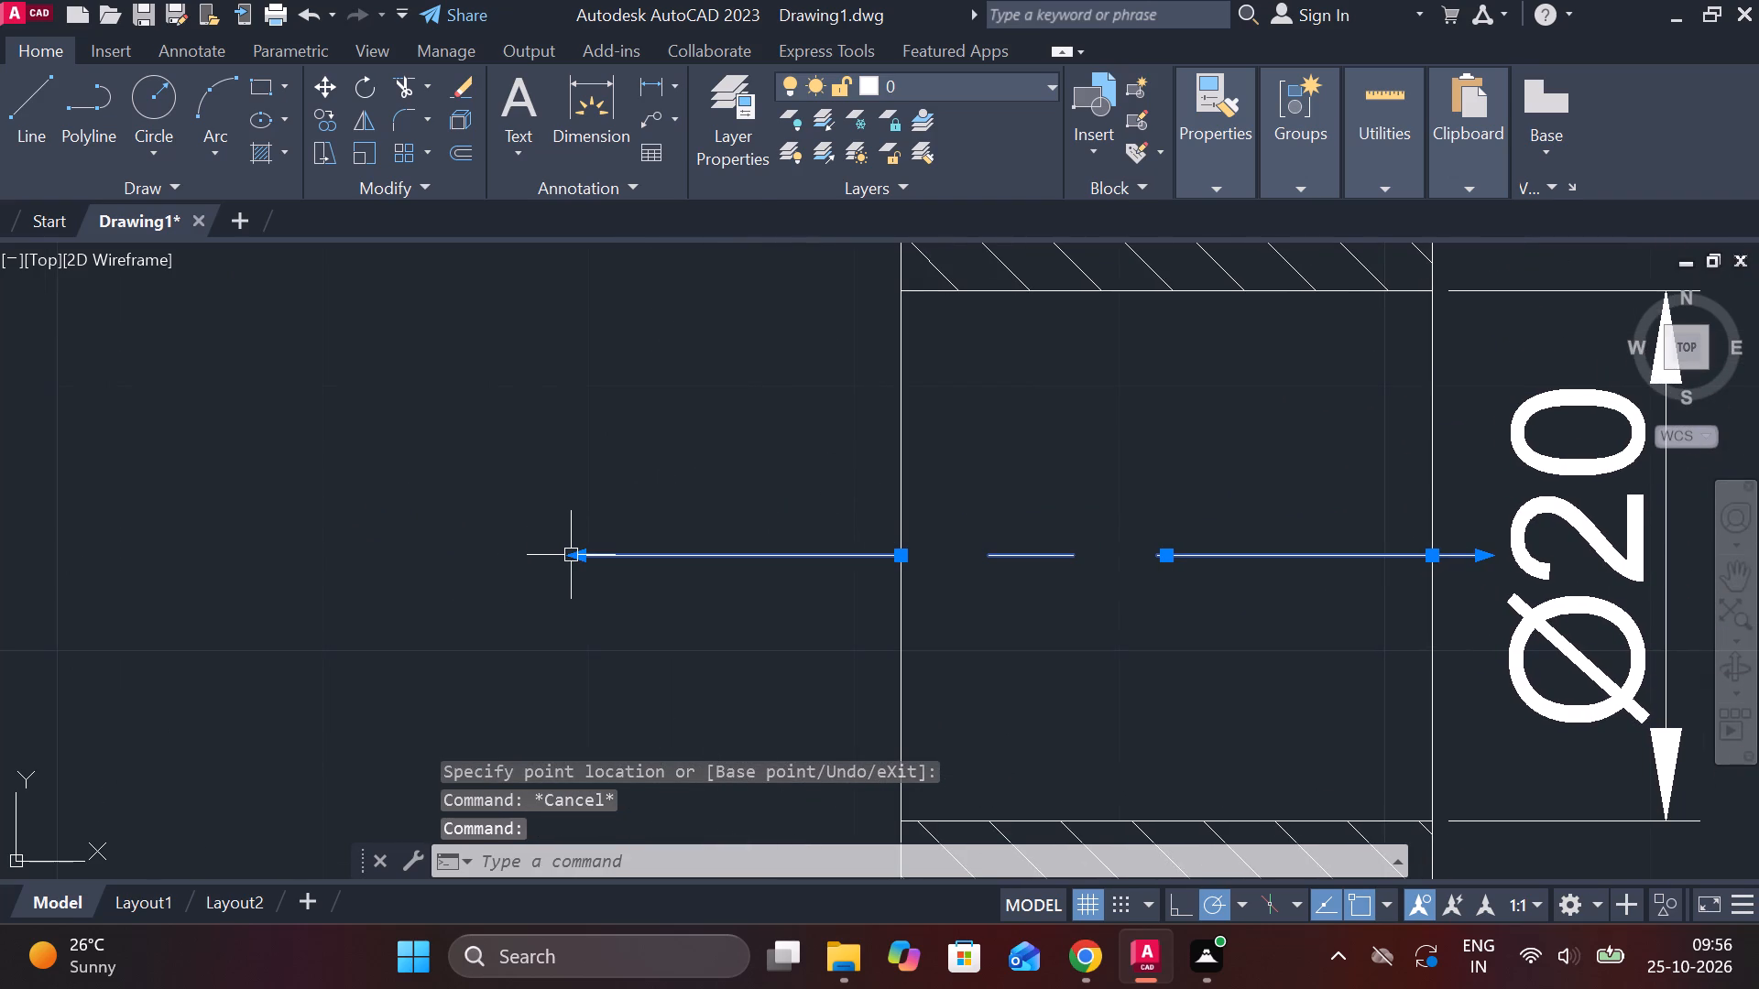
click(582, 549)
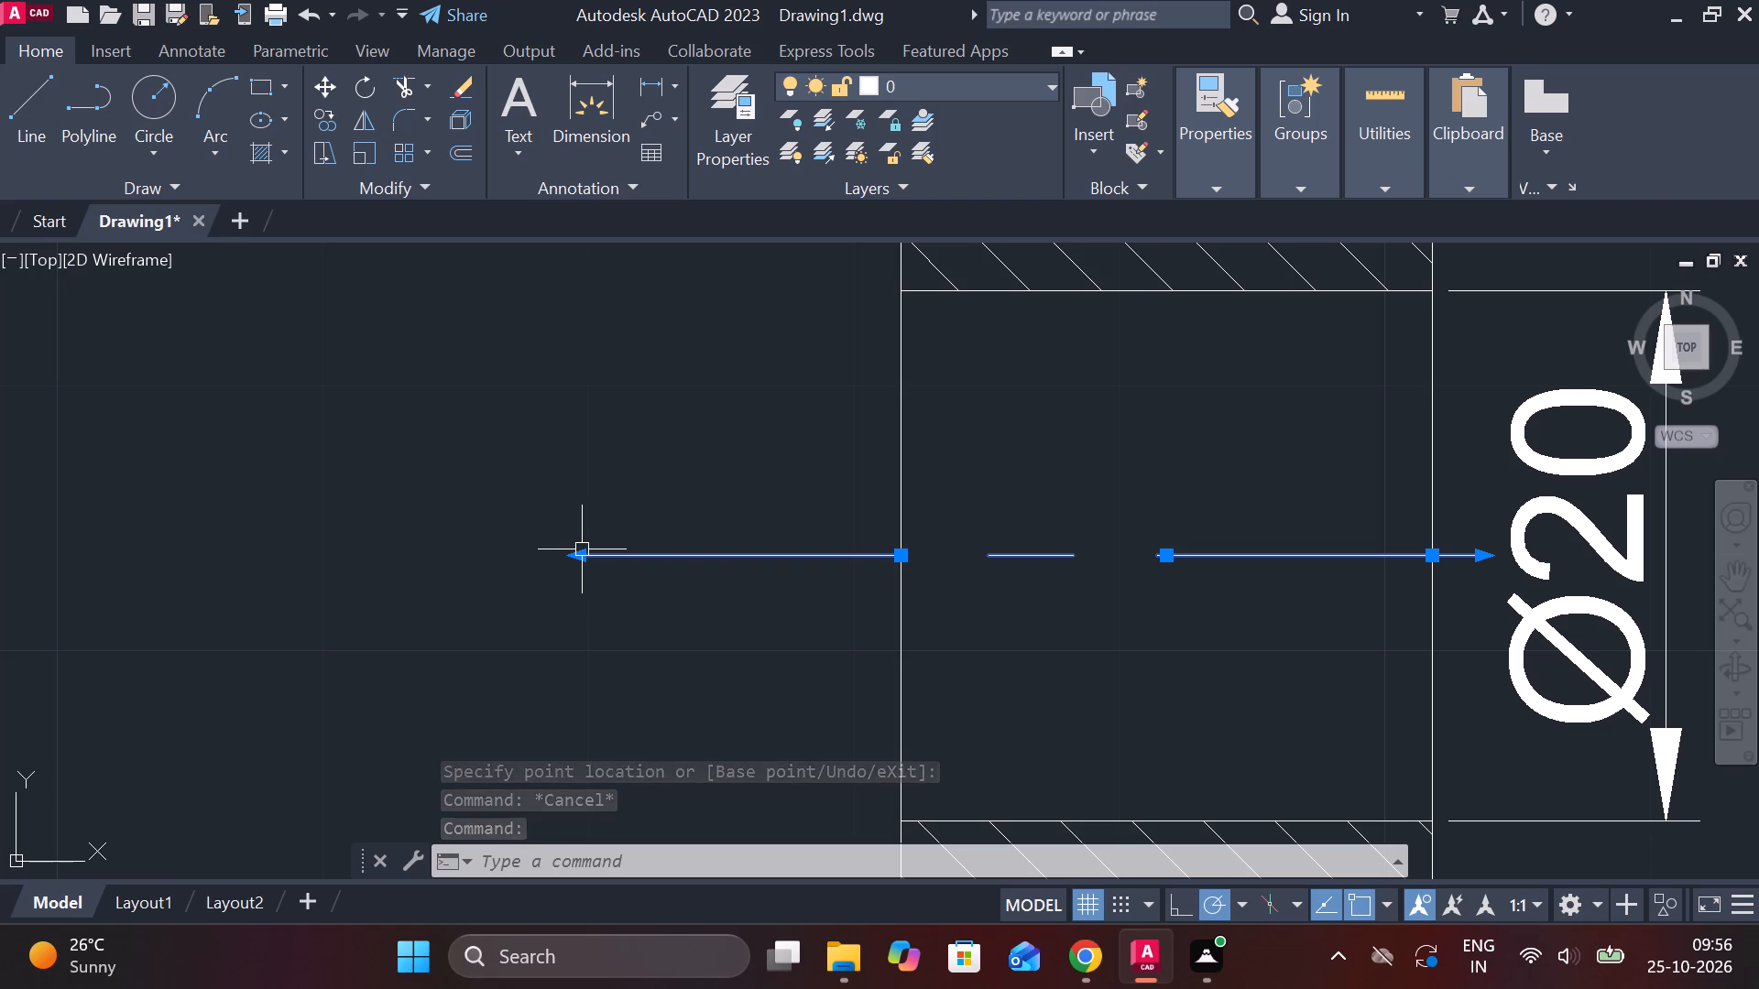
click(573, 560)
click(719, 571)
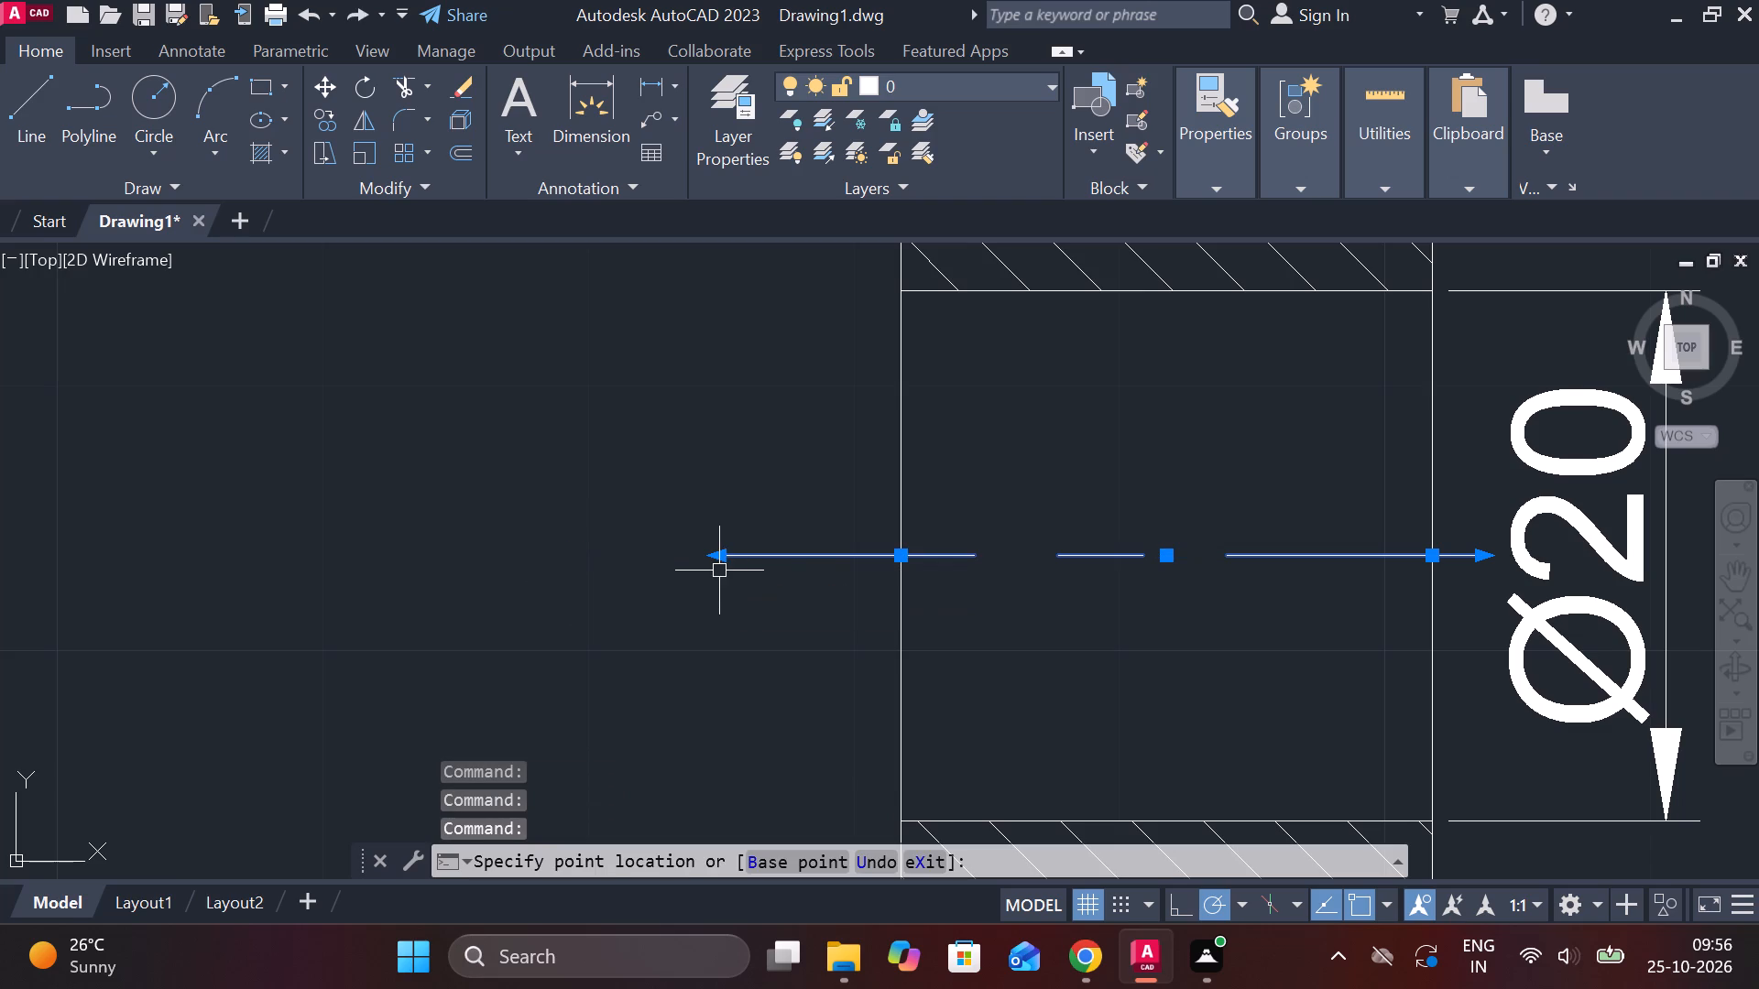
scroll(865, 573, down, 2)
key(Escape)
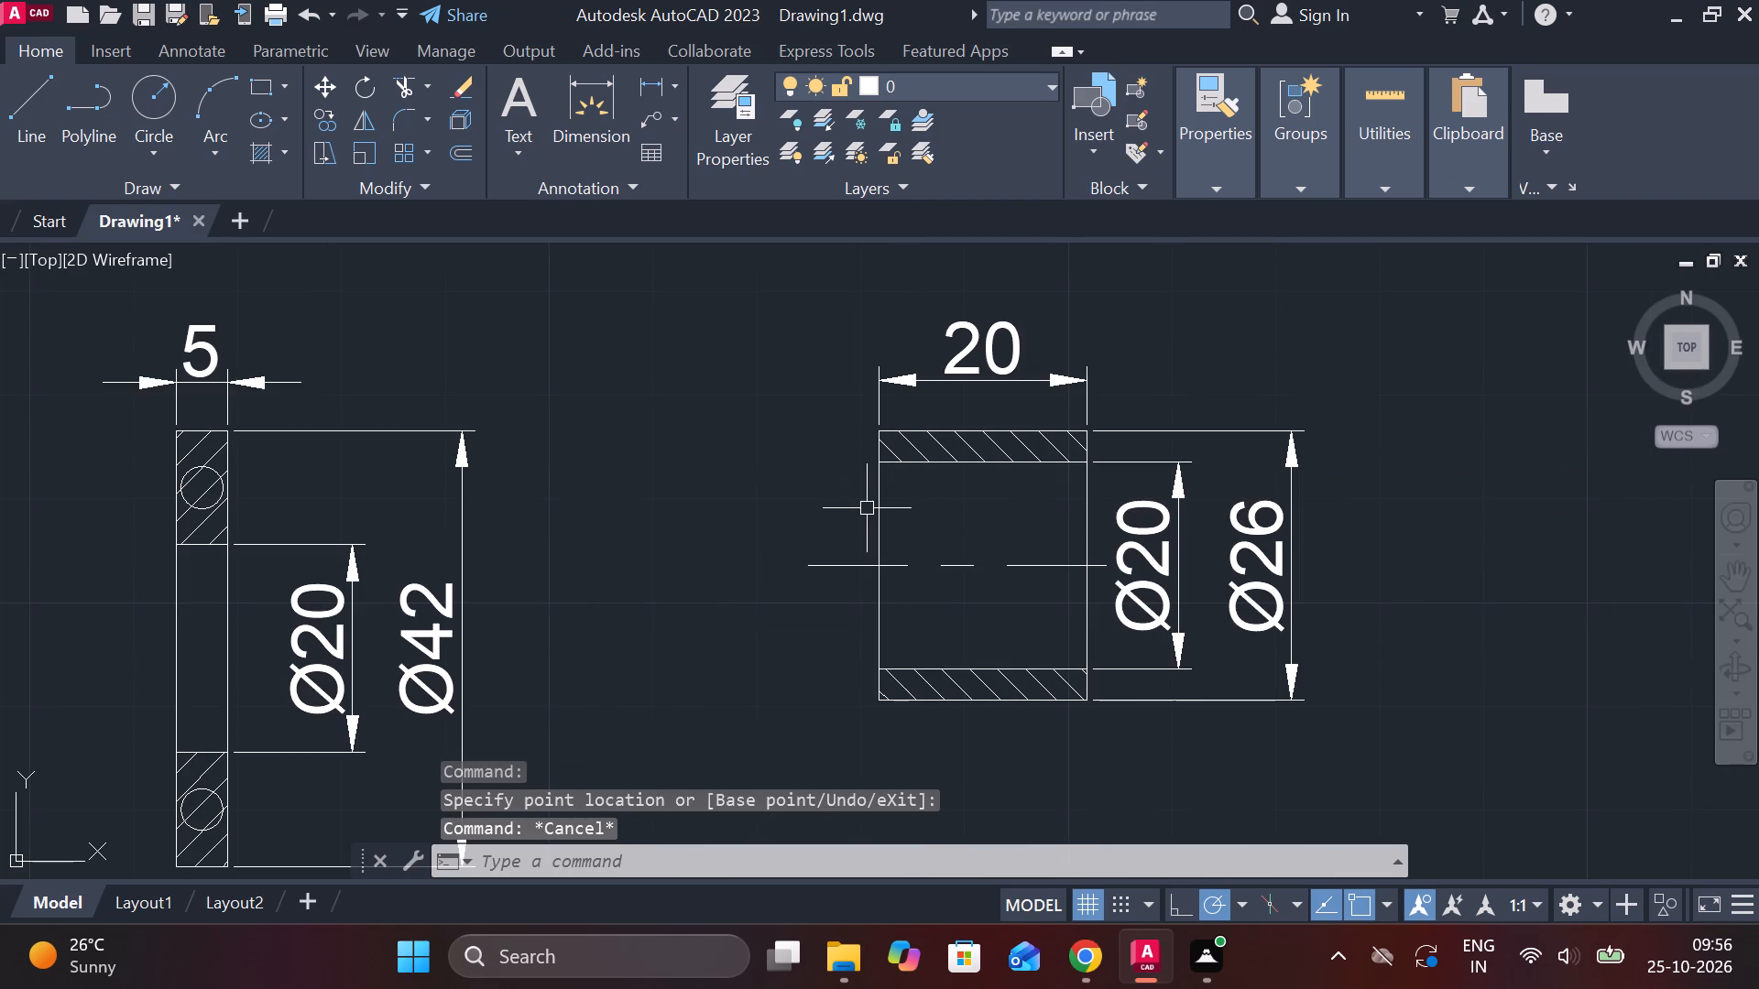
click(879, 496)
key(Escape)
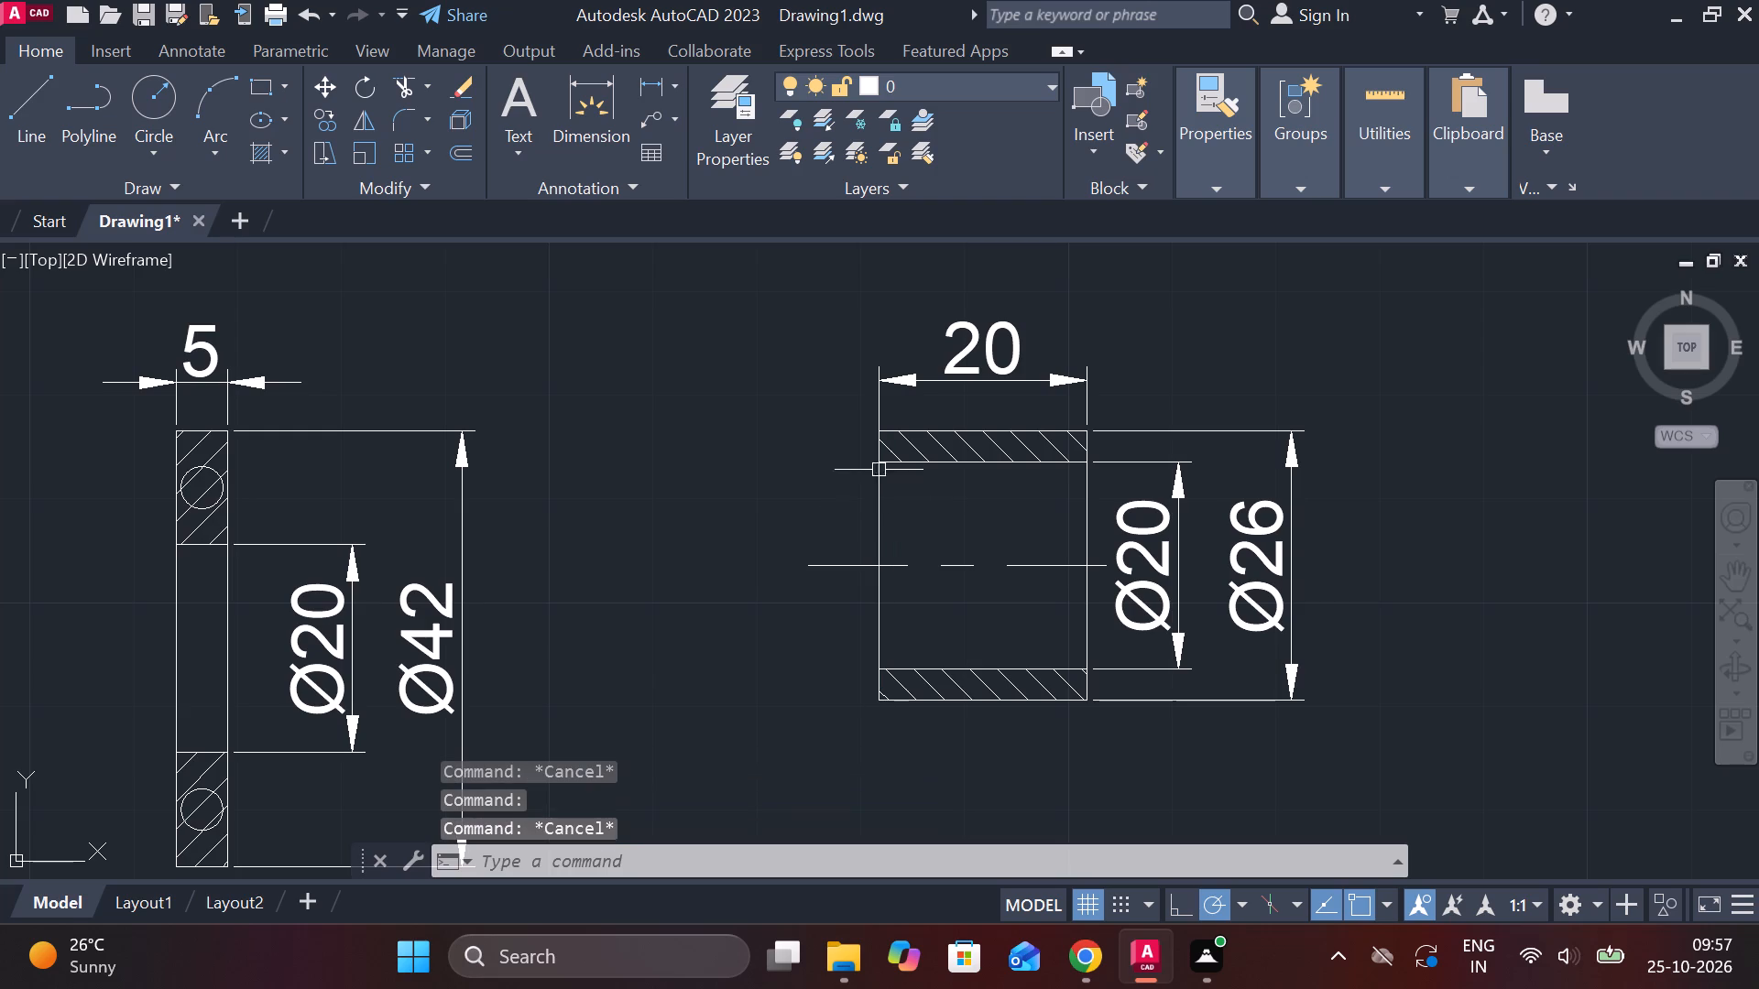
Copy the sleeve section's outline and hatching, without dimensions, to the empty space beside the undimensioned shaft's threaded end.
click(847, 421)
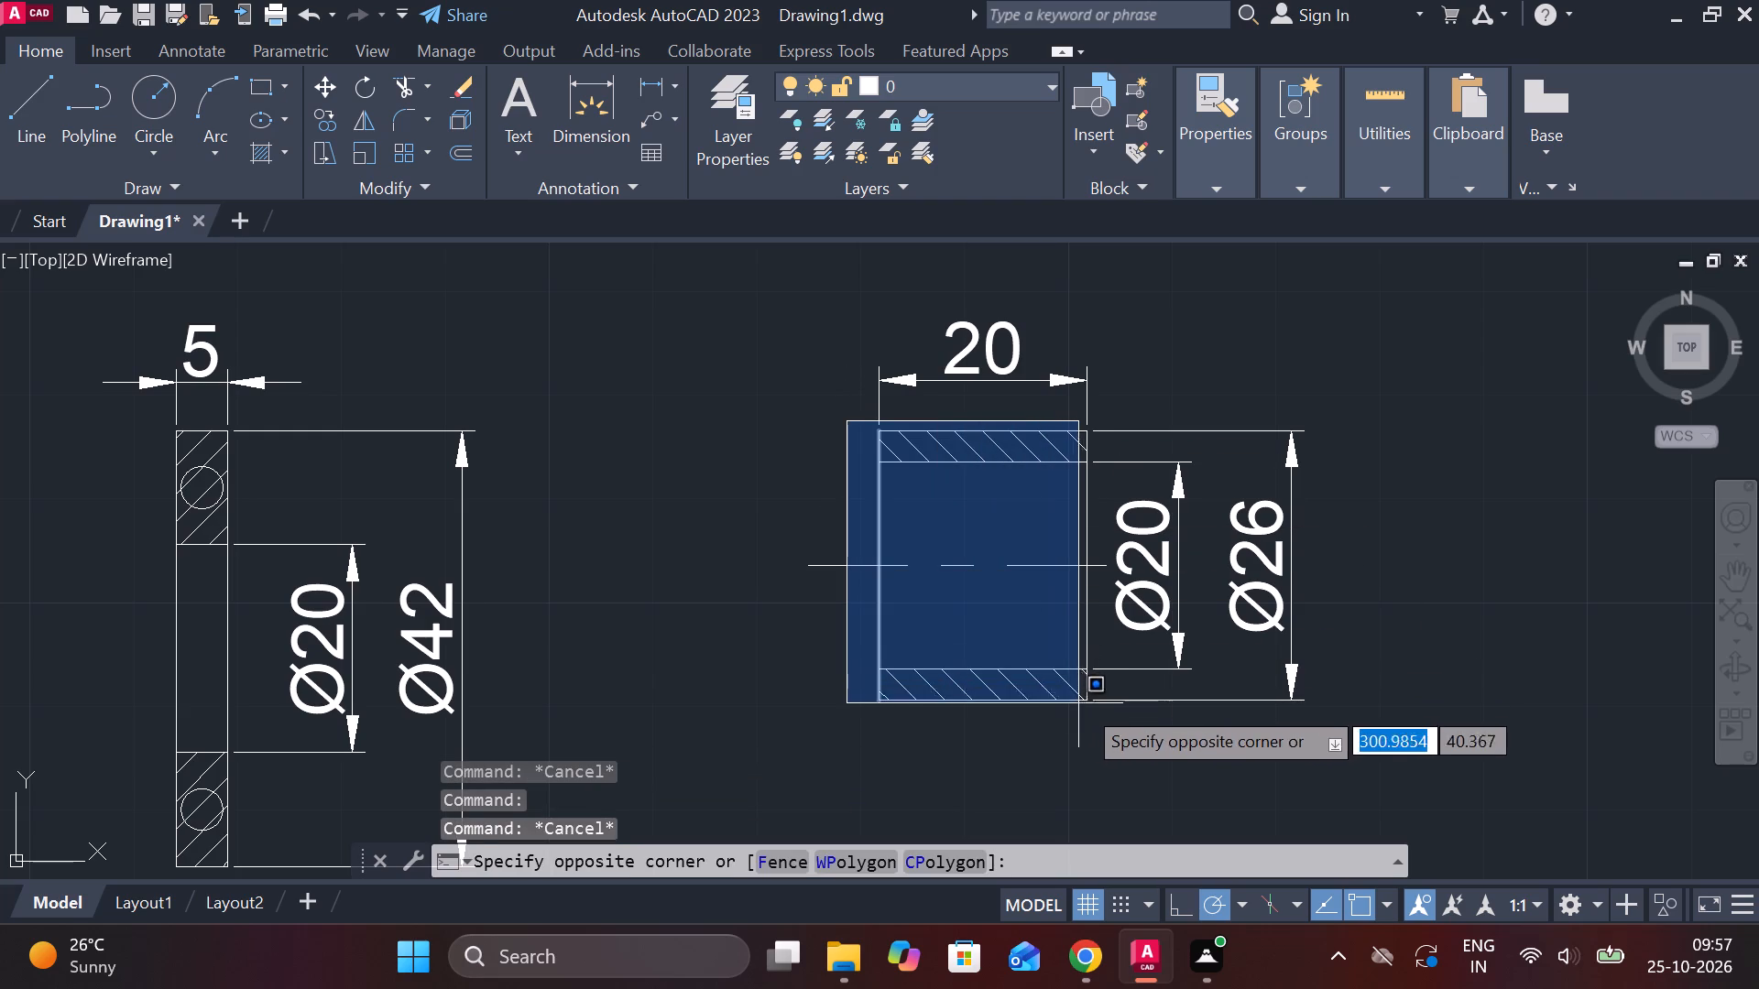
click(1095, 710)
text(CO)
key(Return)
click(1362, 666)
scroll(1369, 672, down, 2)
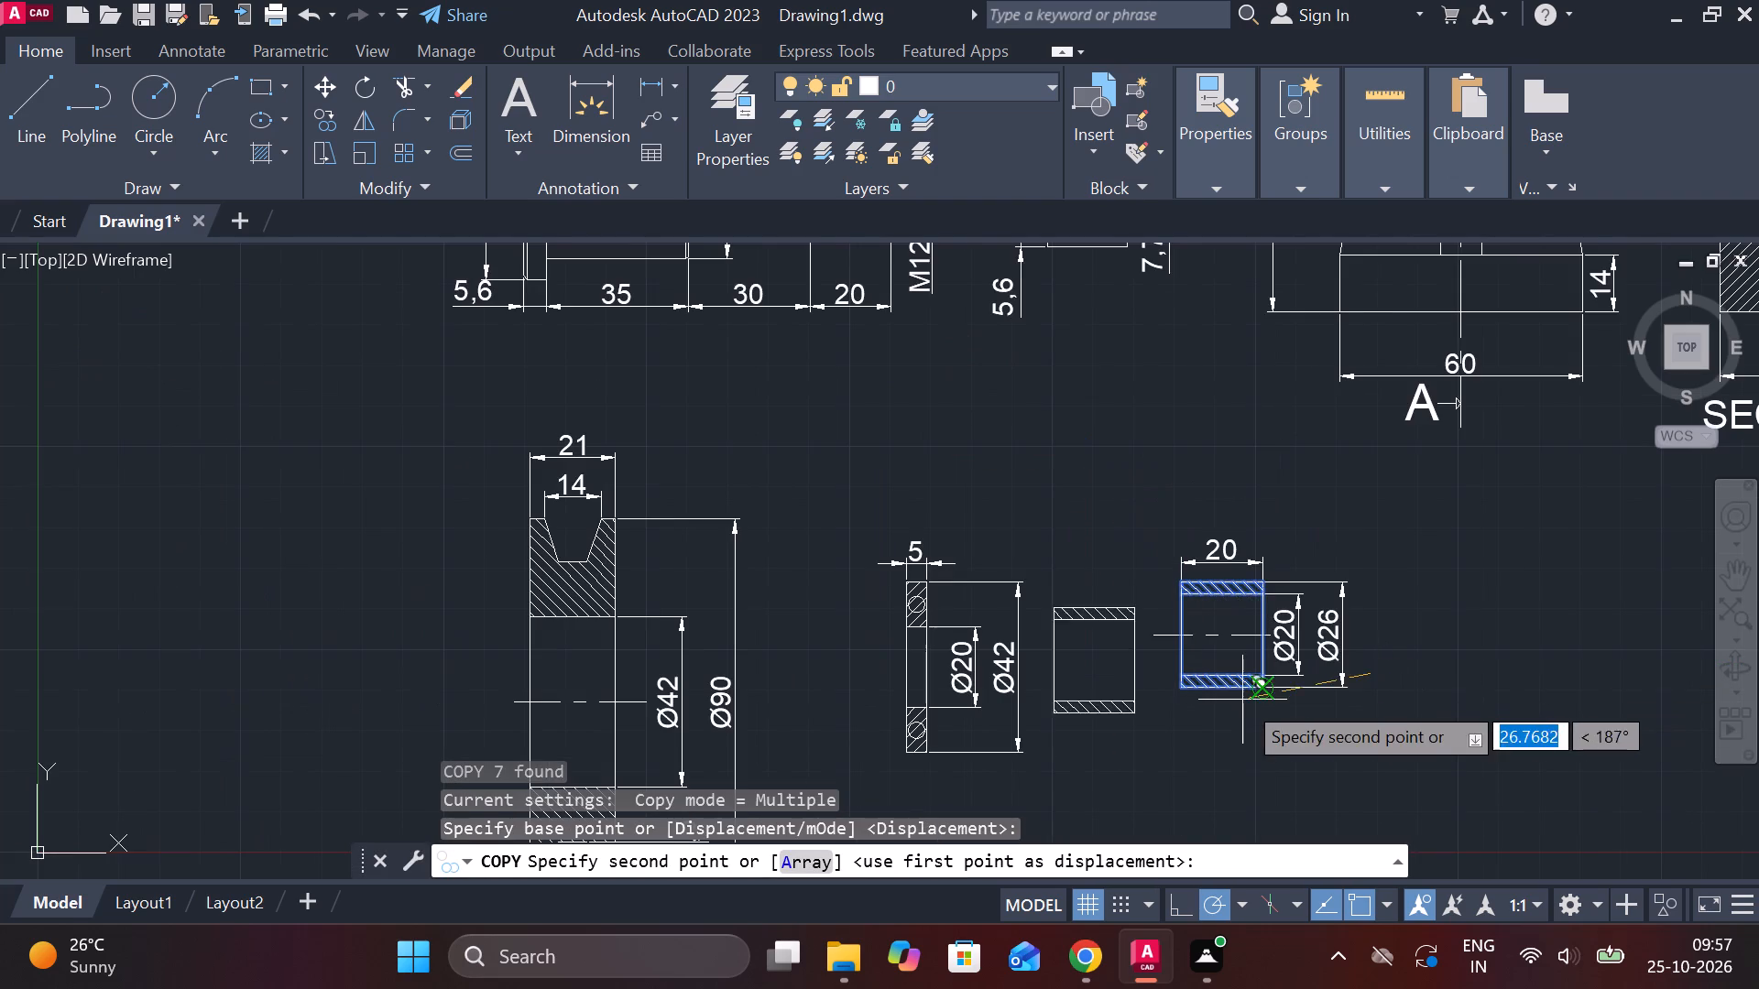
scroll(1229, 693, down, 1)
middle_drag(777, 571, 1401, 626)
scroll(783, 572, down, 1)
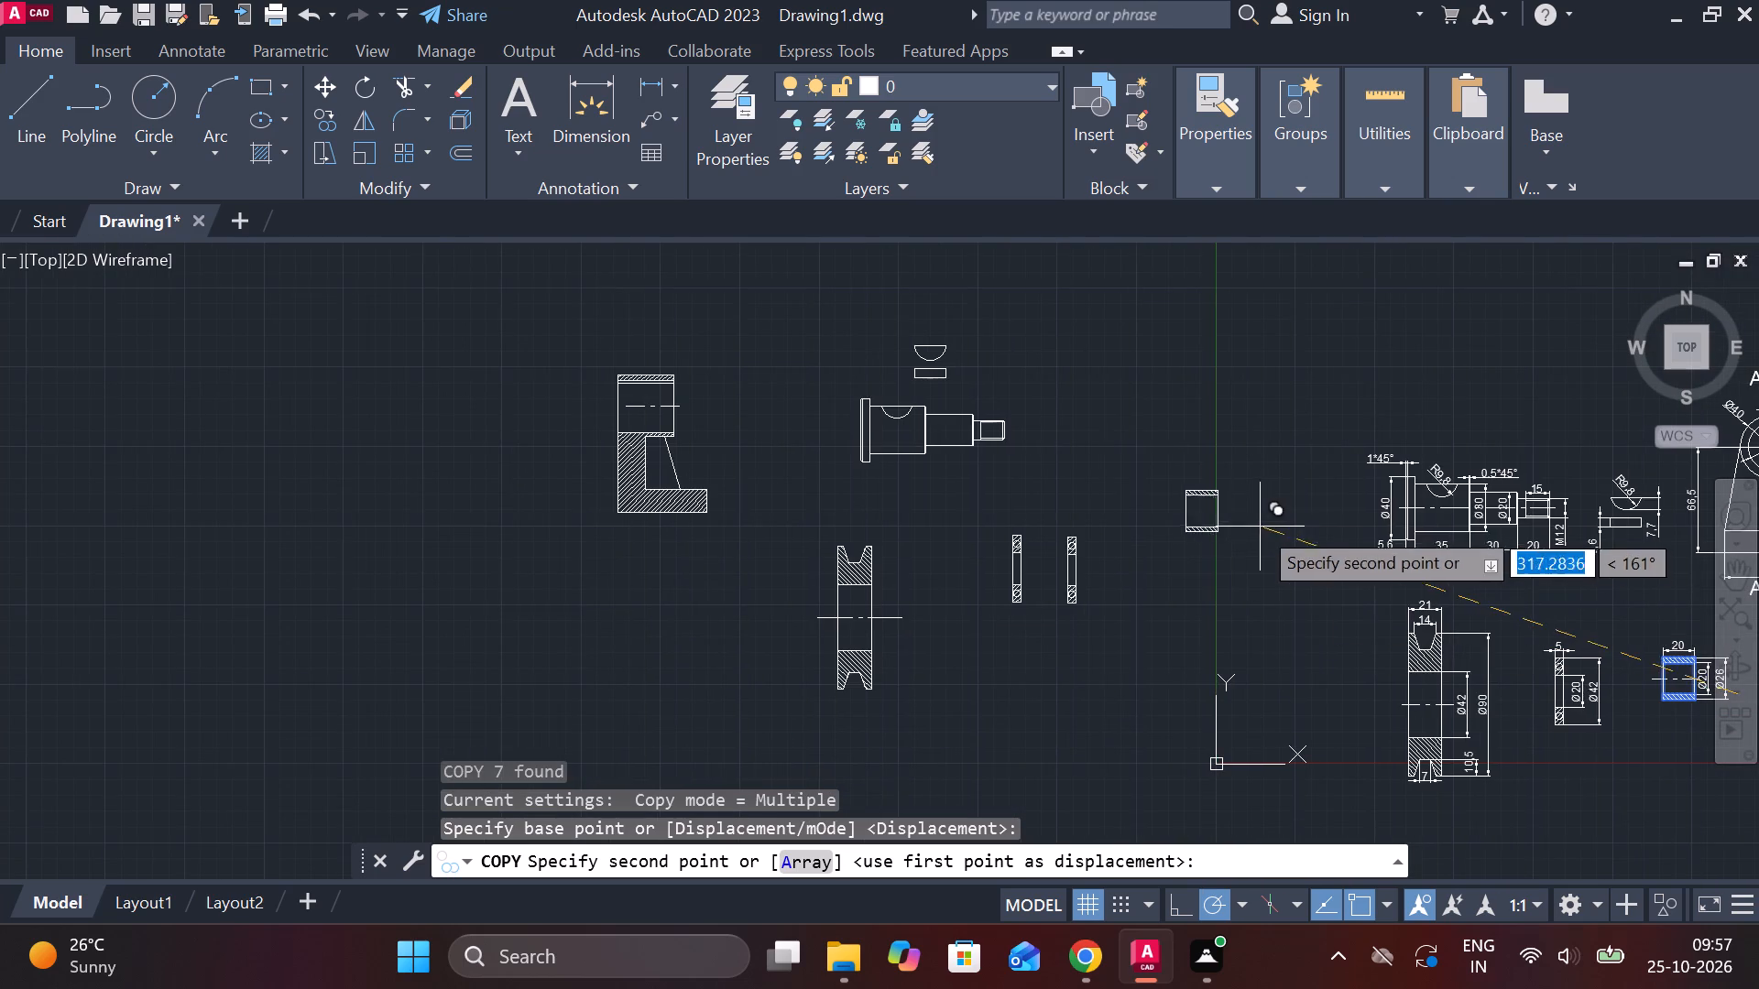
scroll(1164, 457, up, 1)
click(1164, 442)
key(Escape)
Add a centerline to the copied sleeve section, midway between its top and bottom edges.
scroll(1164, 418, up, 2)
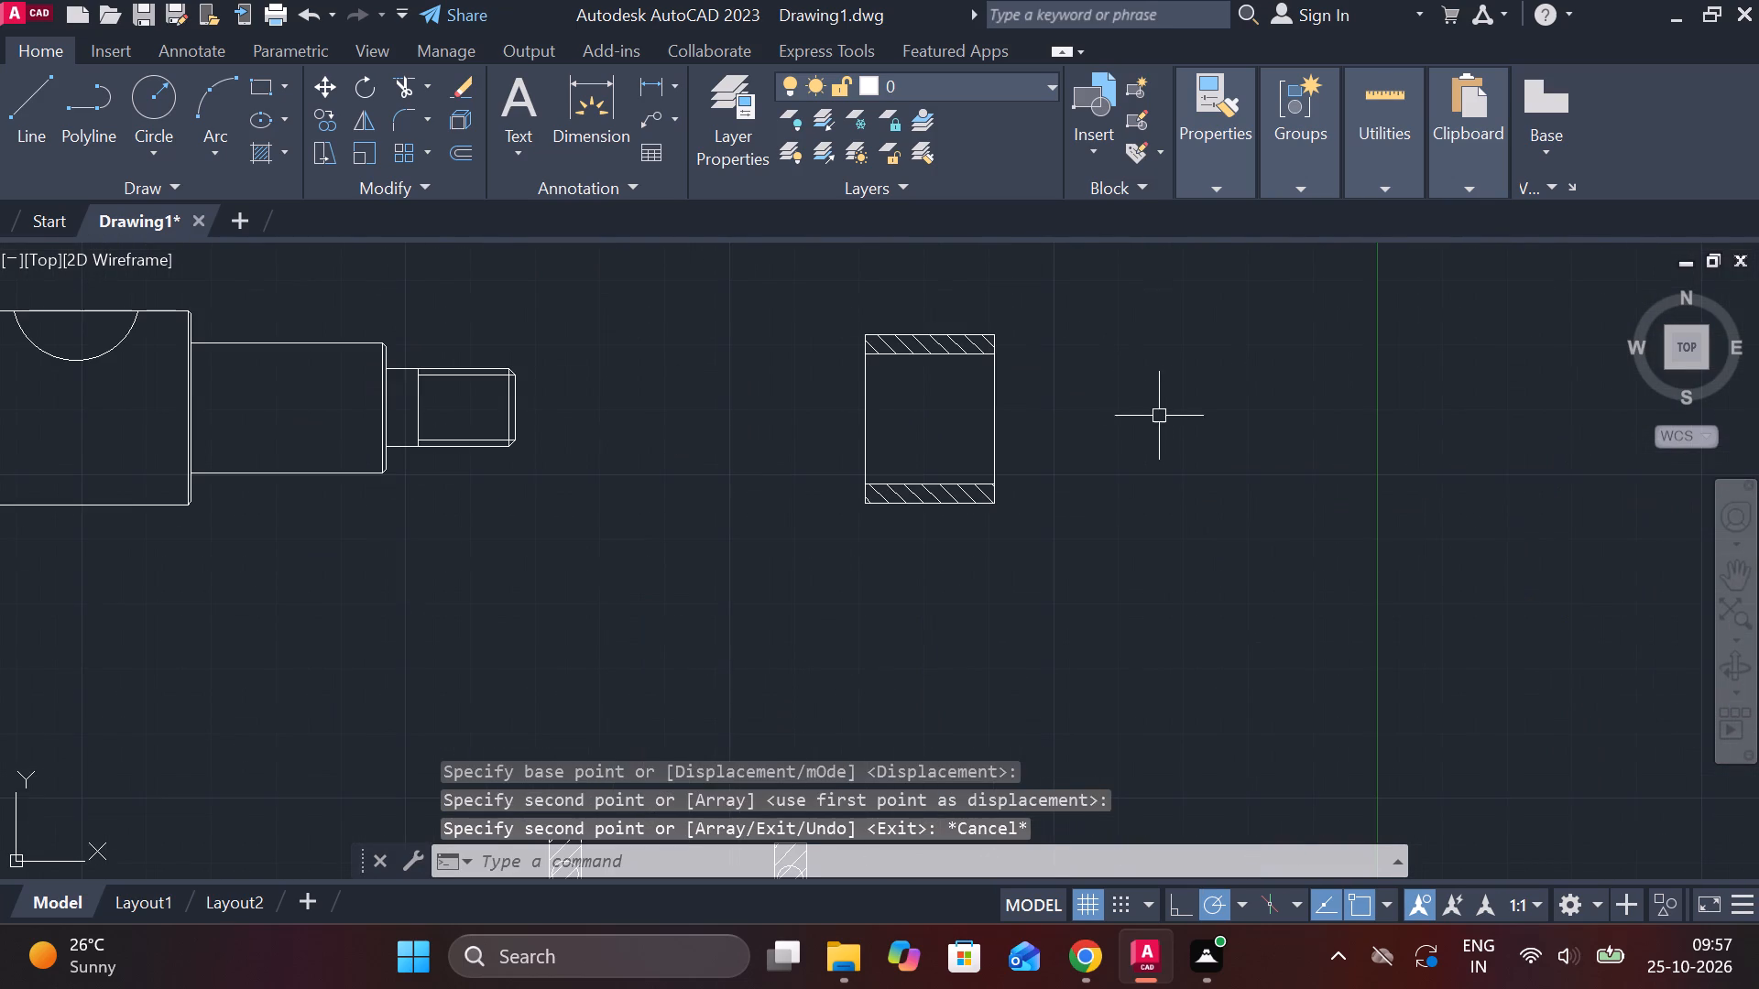
text(CEM)
key(BackSpace)
click(1271, 486)
click(913, 331)
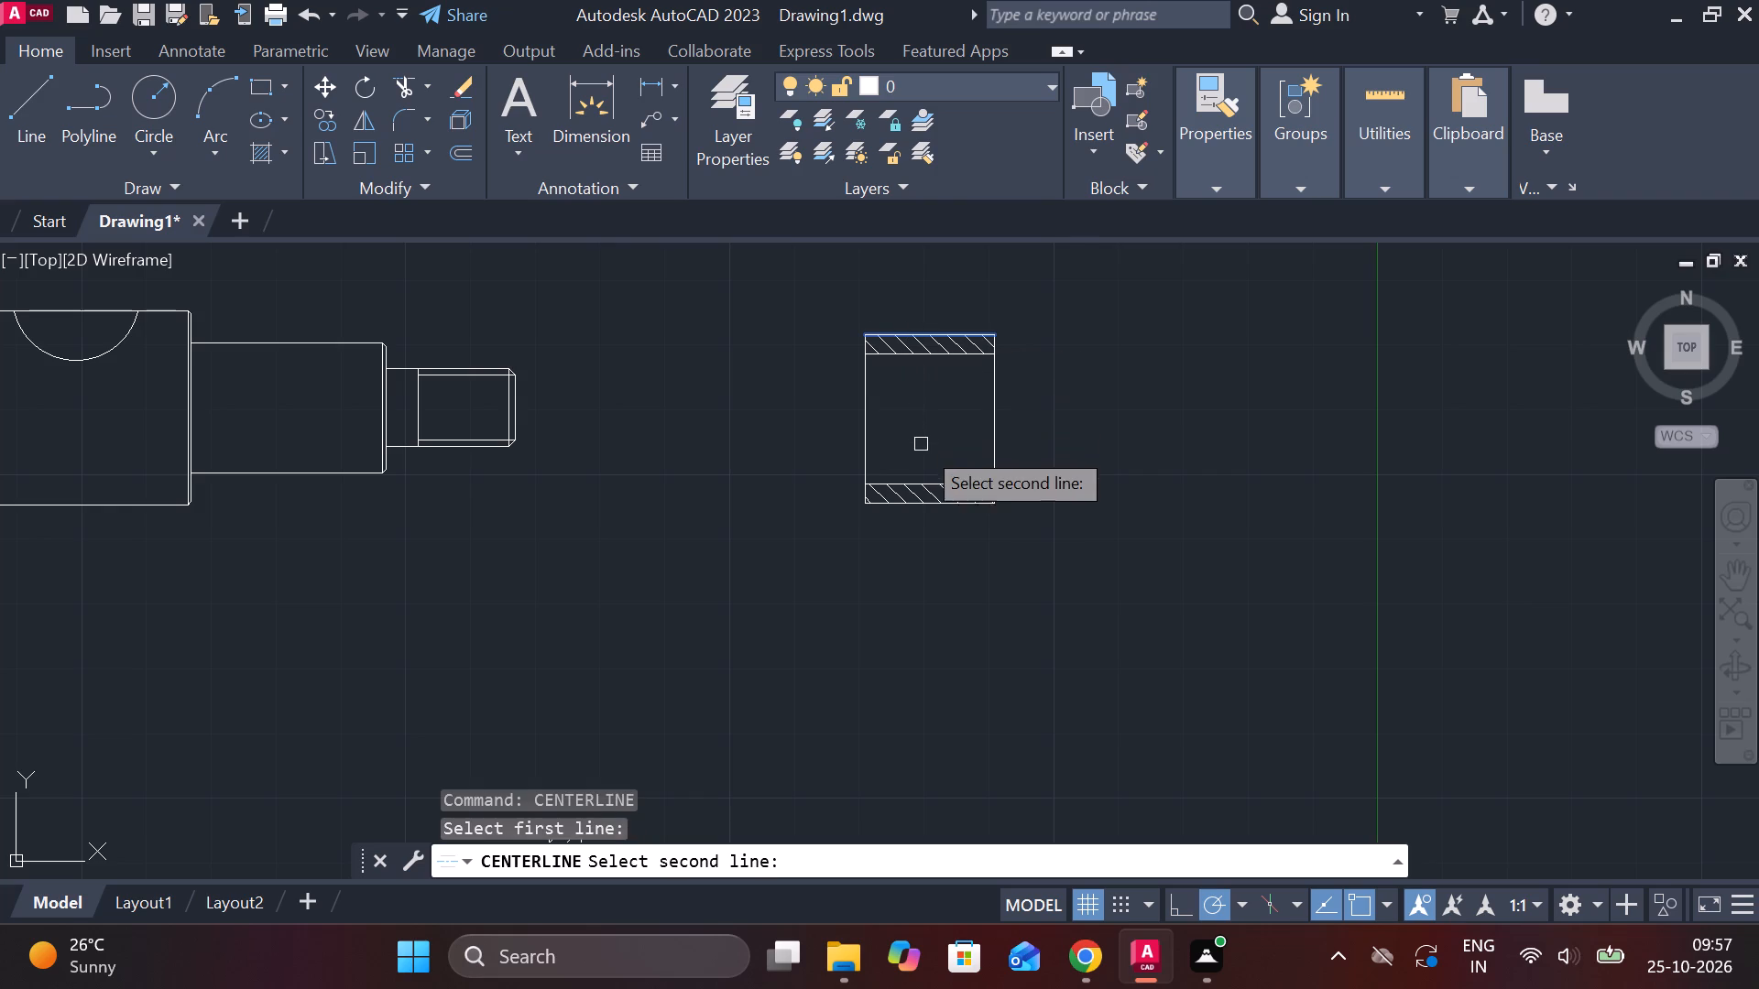
click(927, 507)
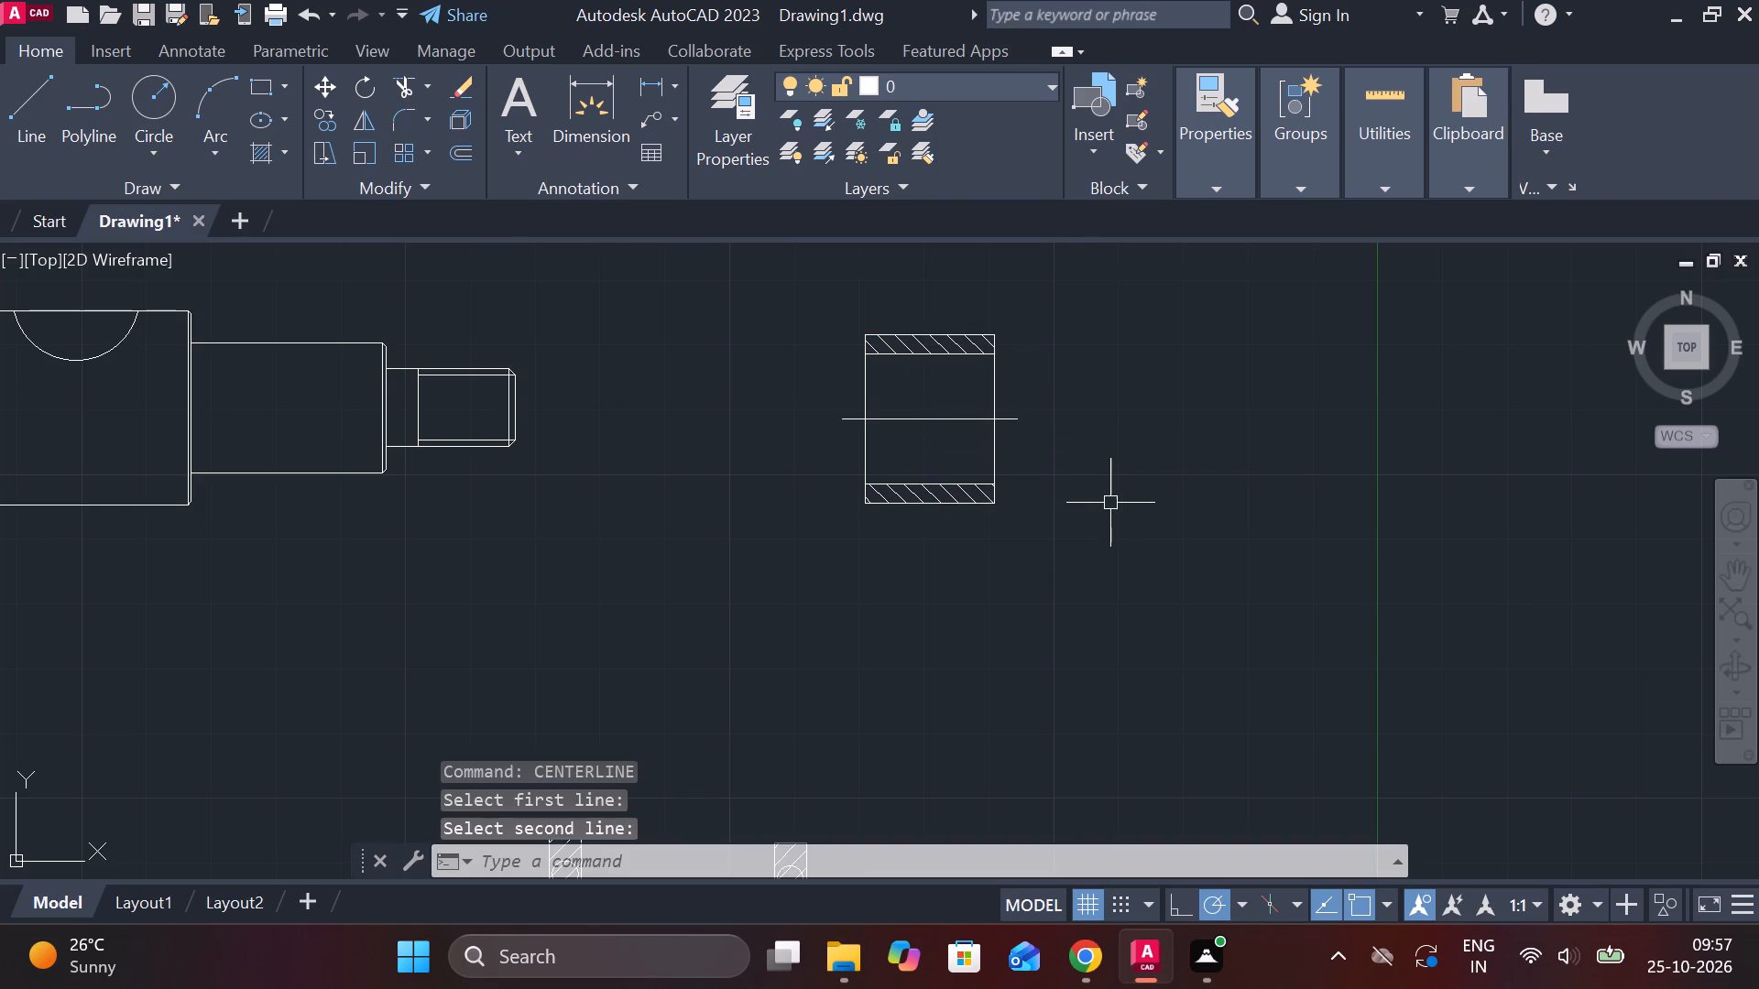
scroll(1110, 503, down, 2)
key(Escape)
Draw a vertical line 24 long in the empty space to the right of the dimensioned sleeve section.
scroll(1189, 625, down, 2)
middle_drag(1188, 625, 447, 433)
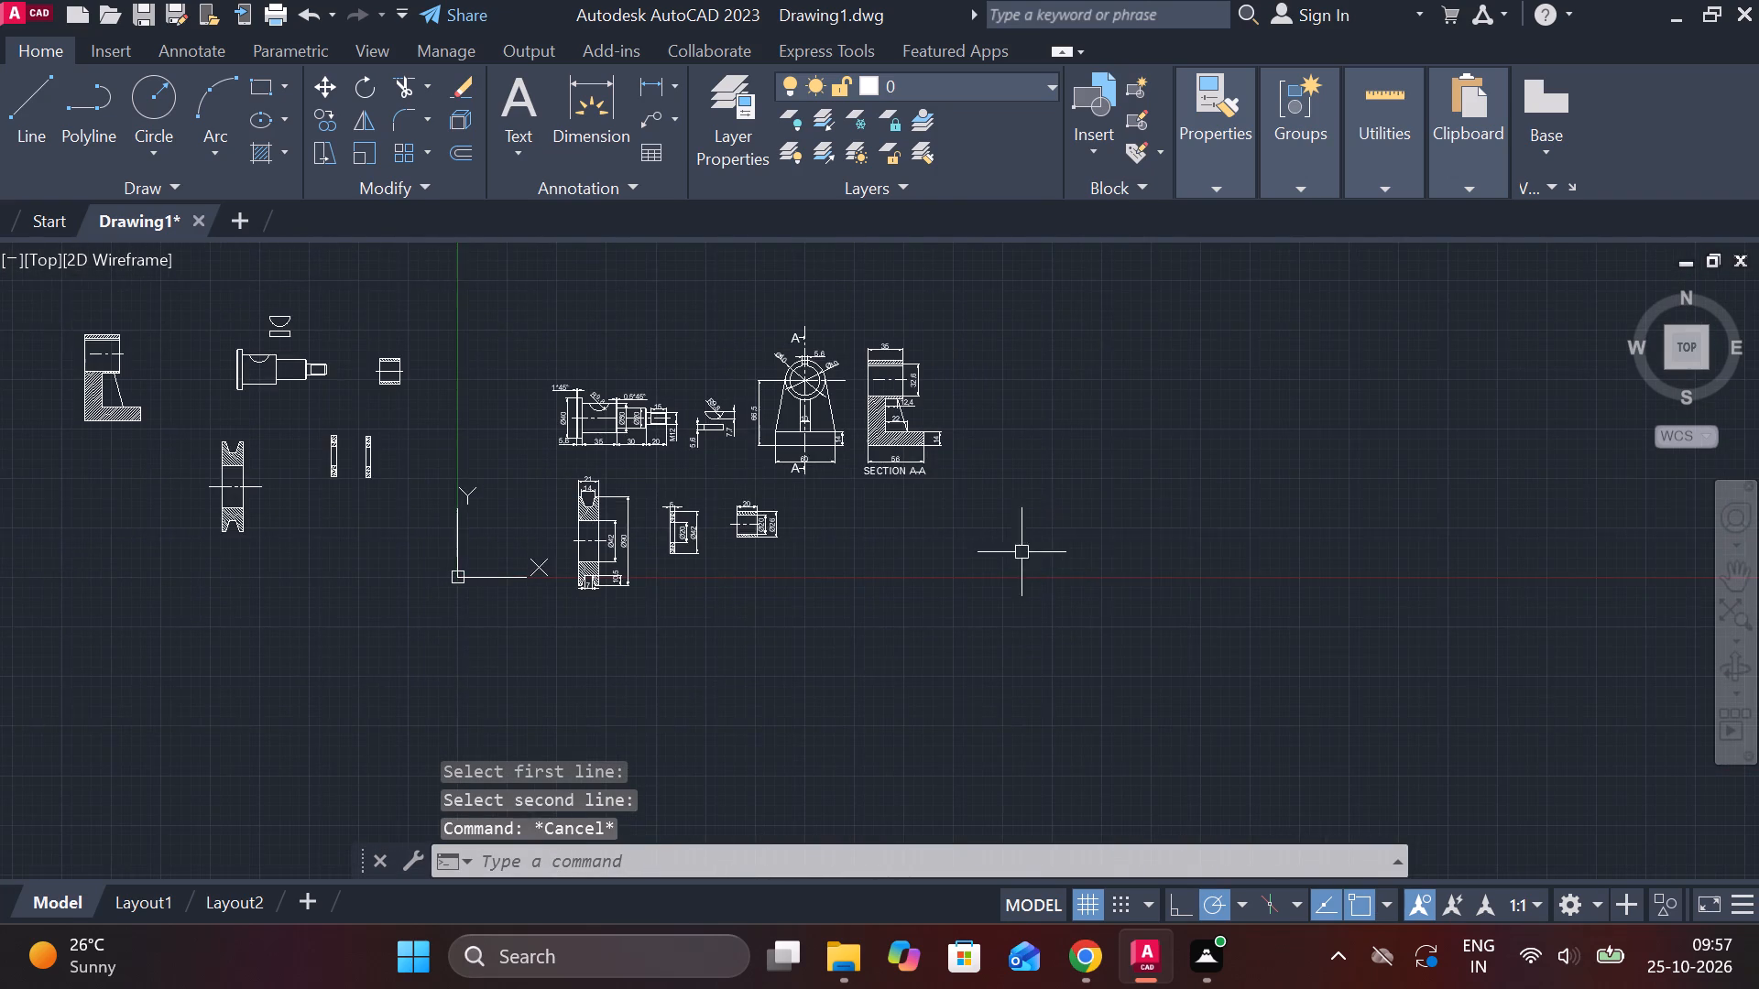
scroll(987, 528, up, 2)
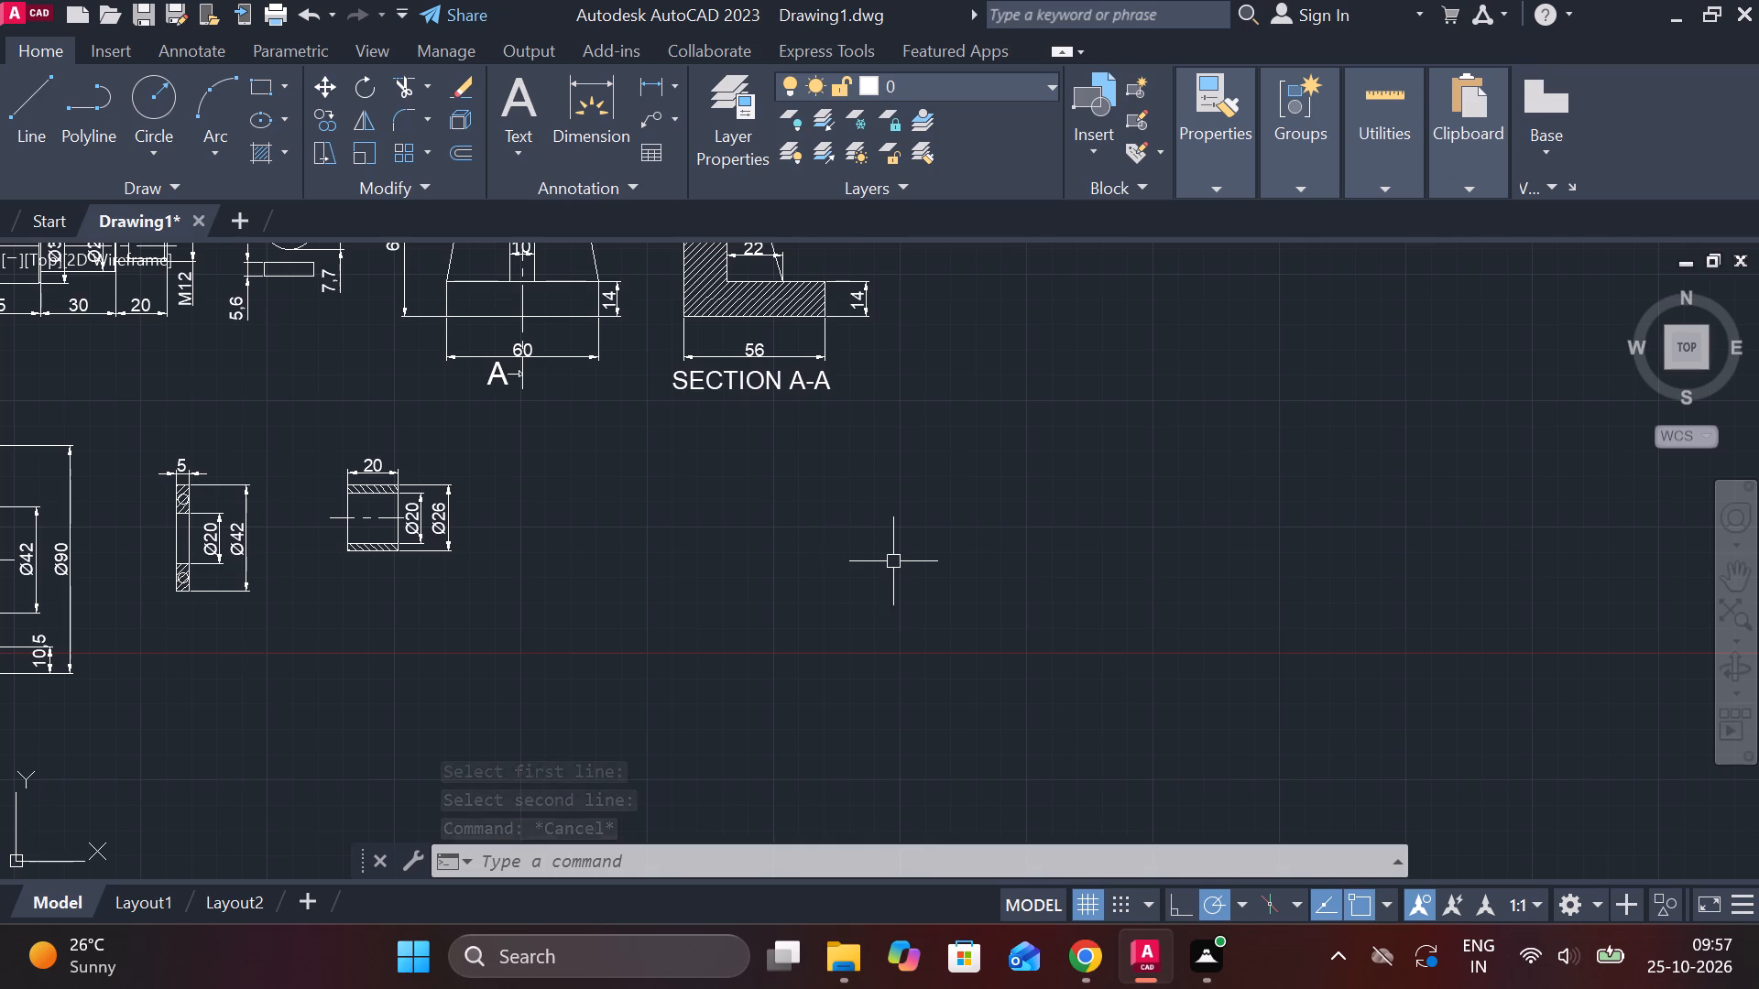
middle_drag(651, 545, 688, 552)
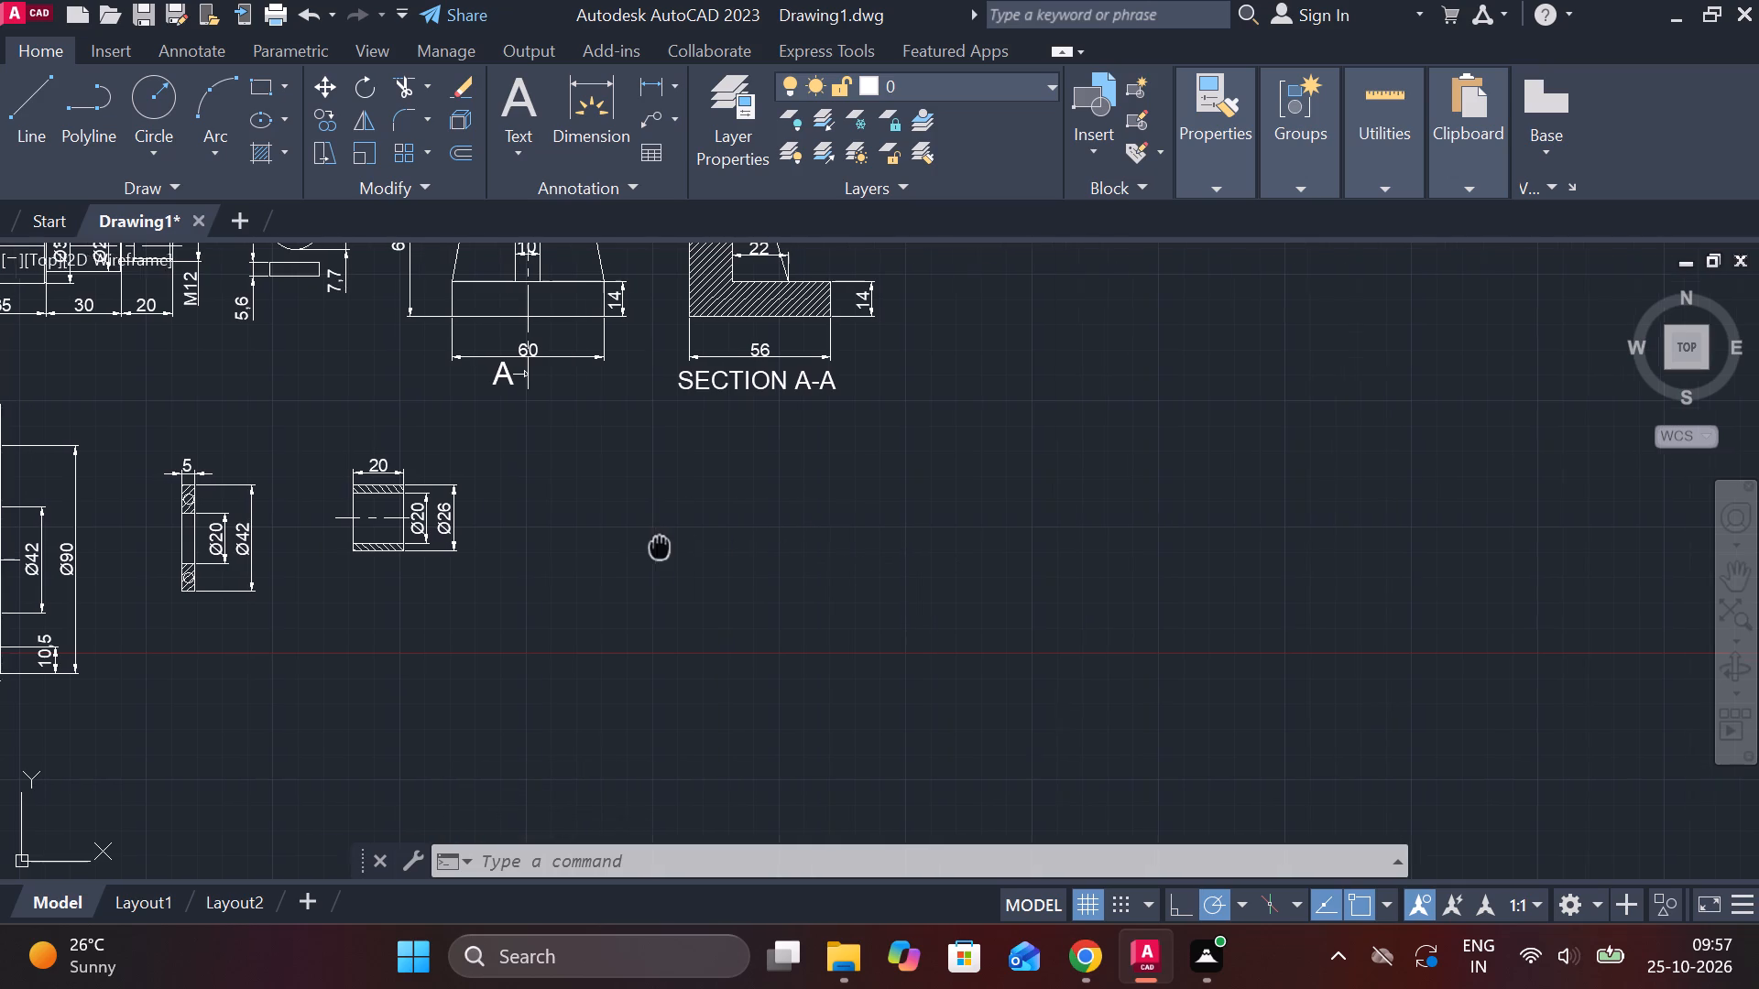
middle_drag(688, 552, 847, 571)
key(l)
key(Return)
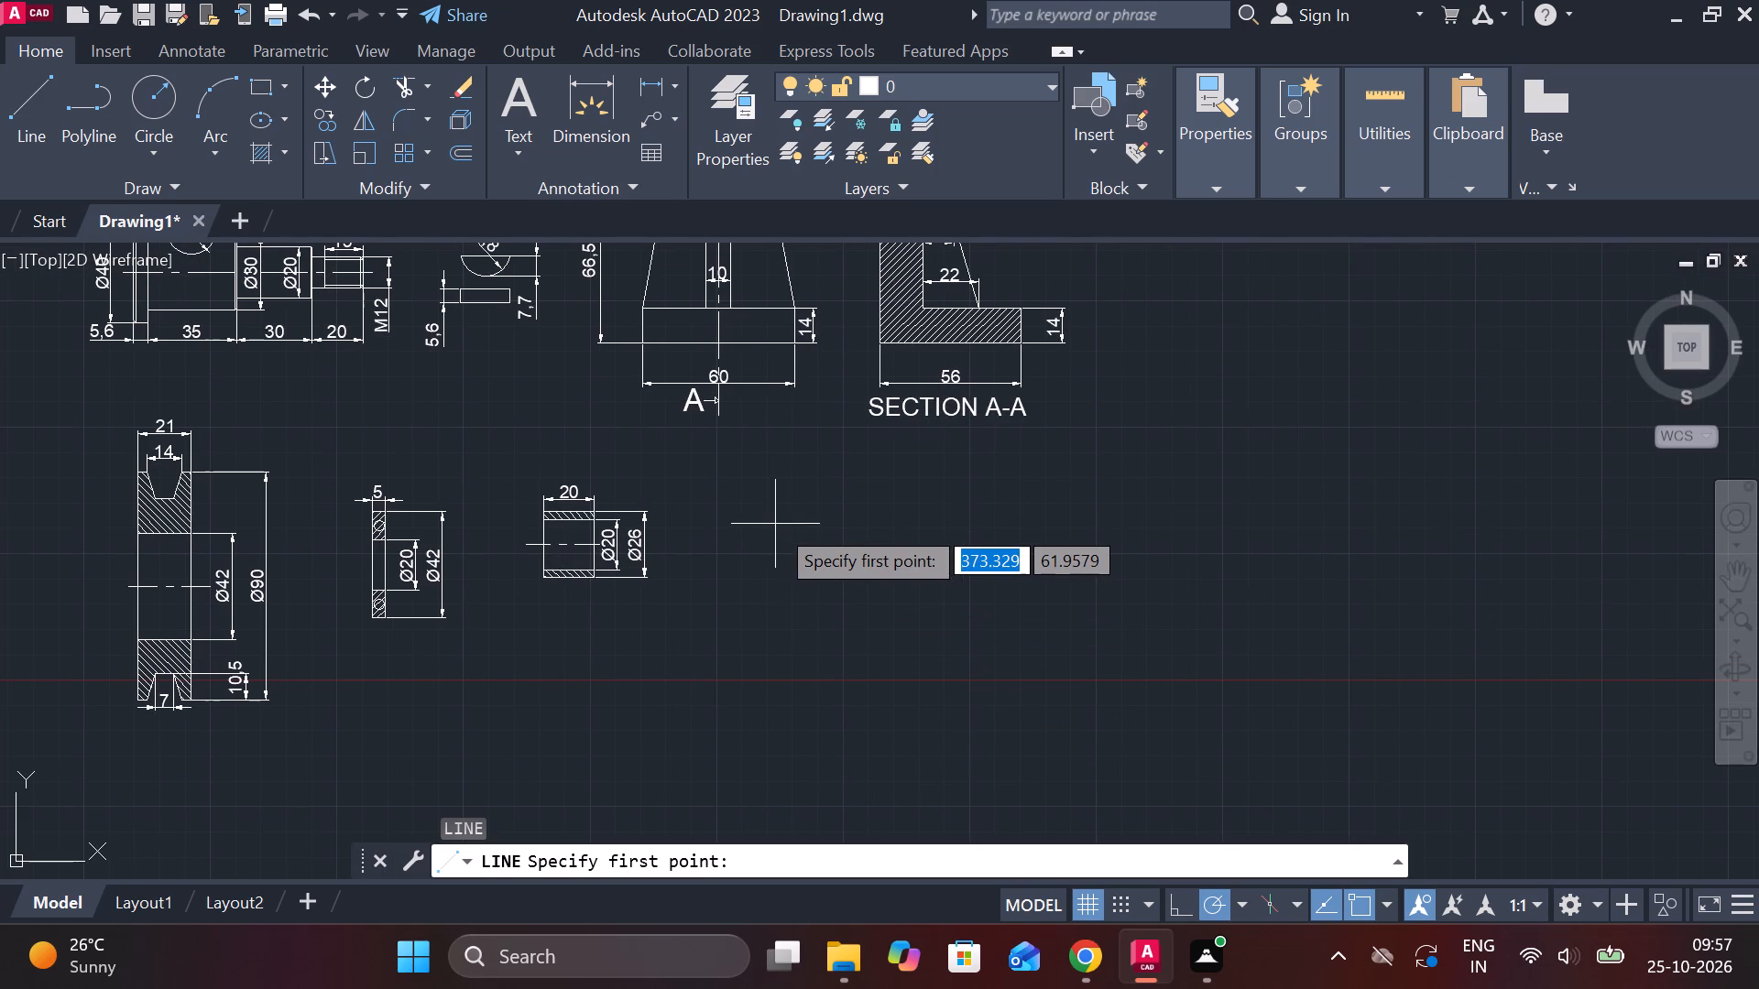
scroll(793, 535, up, 2)
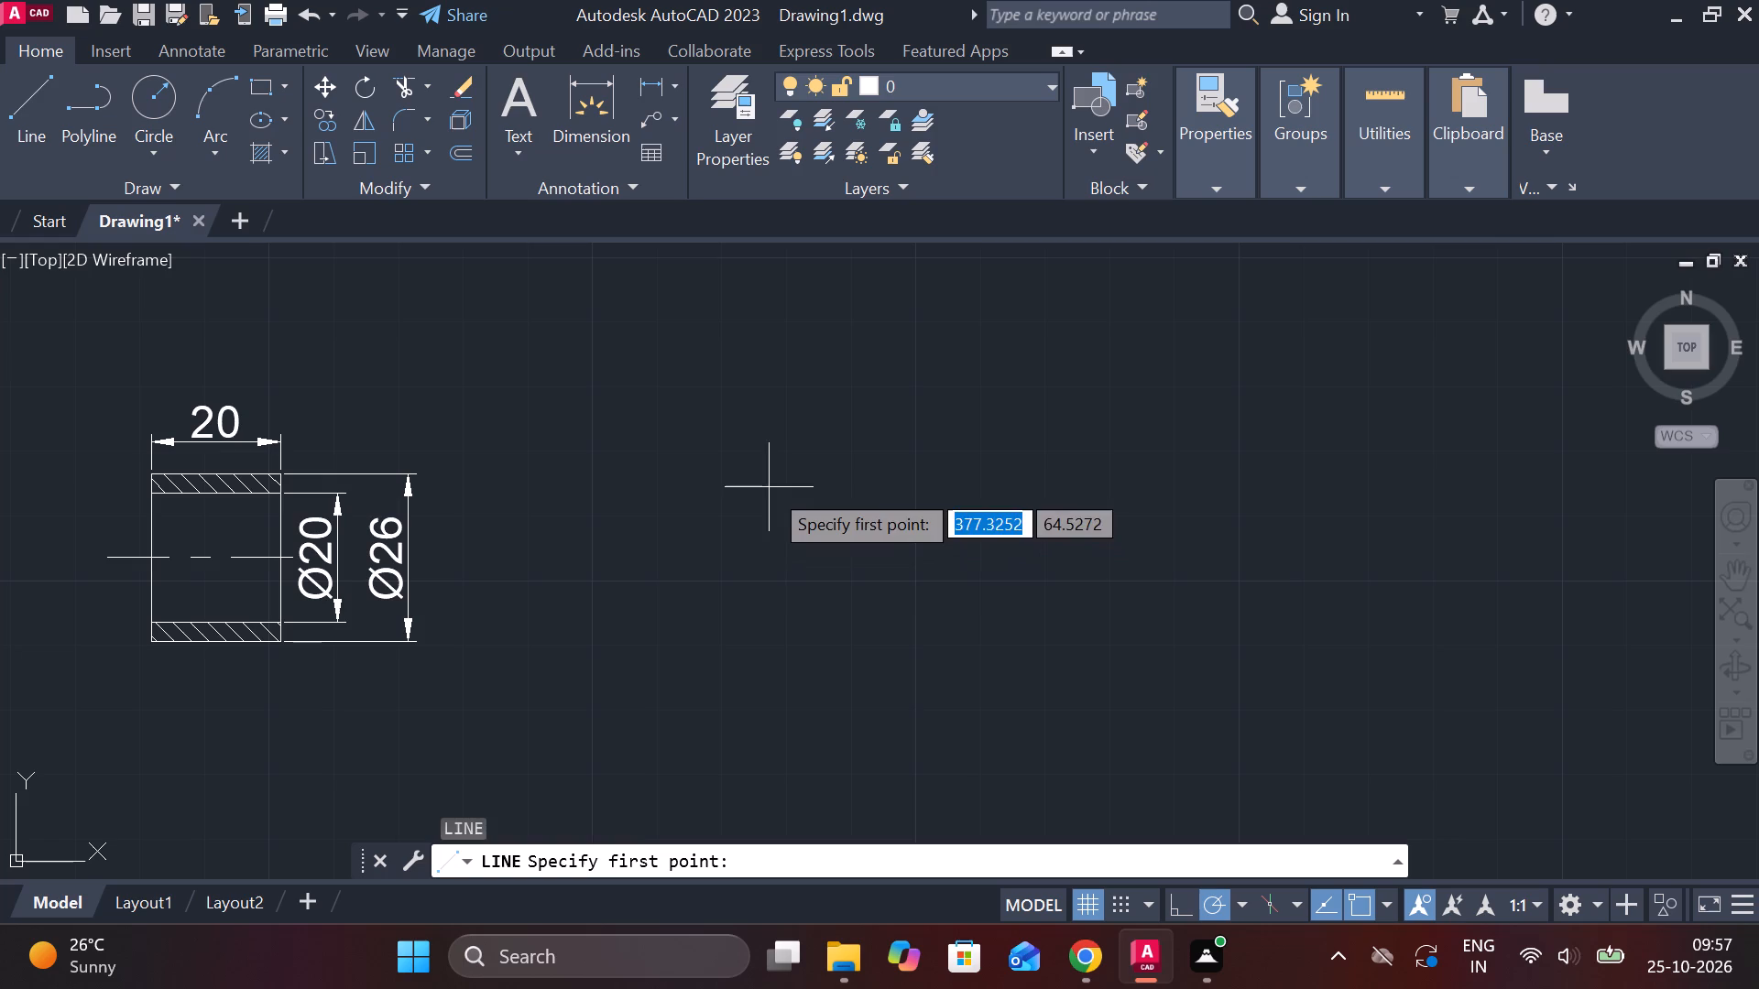
click(769, 487)
text(24)
key(space)
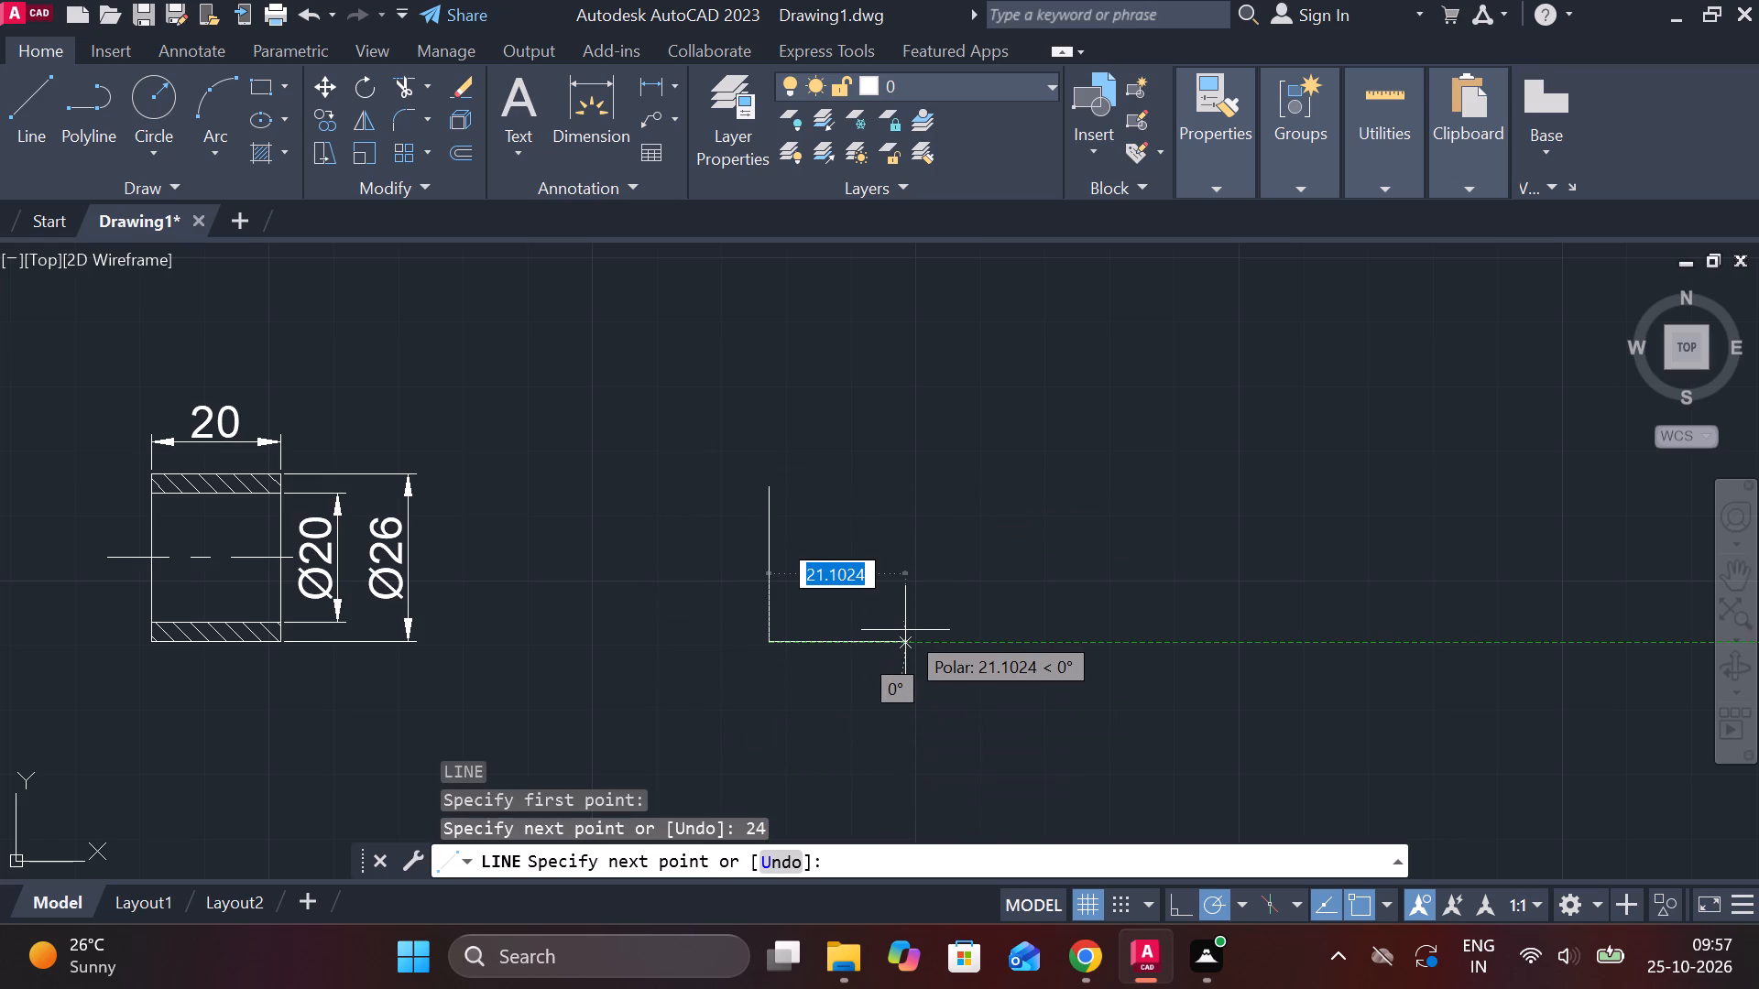
text(1,)
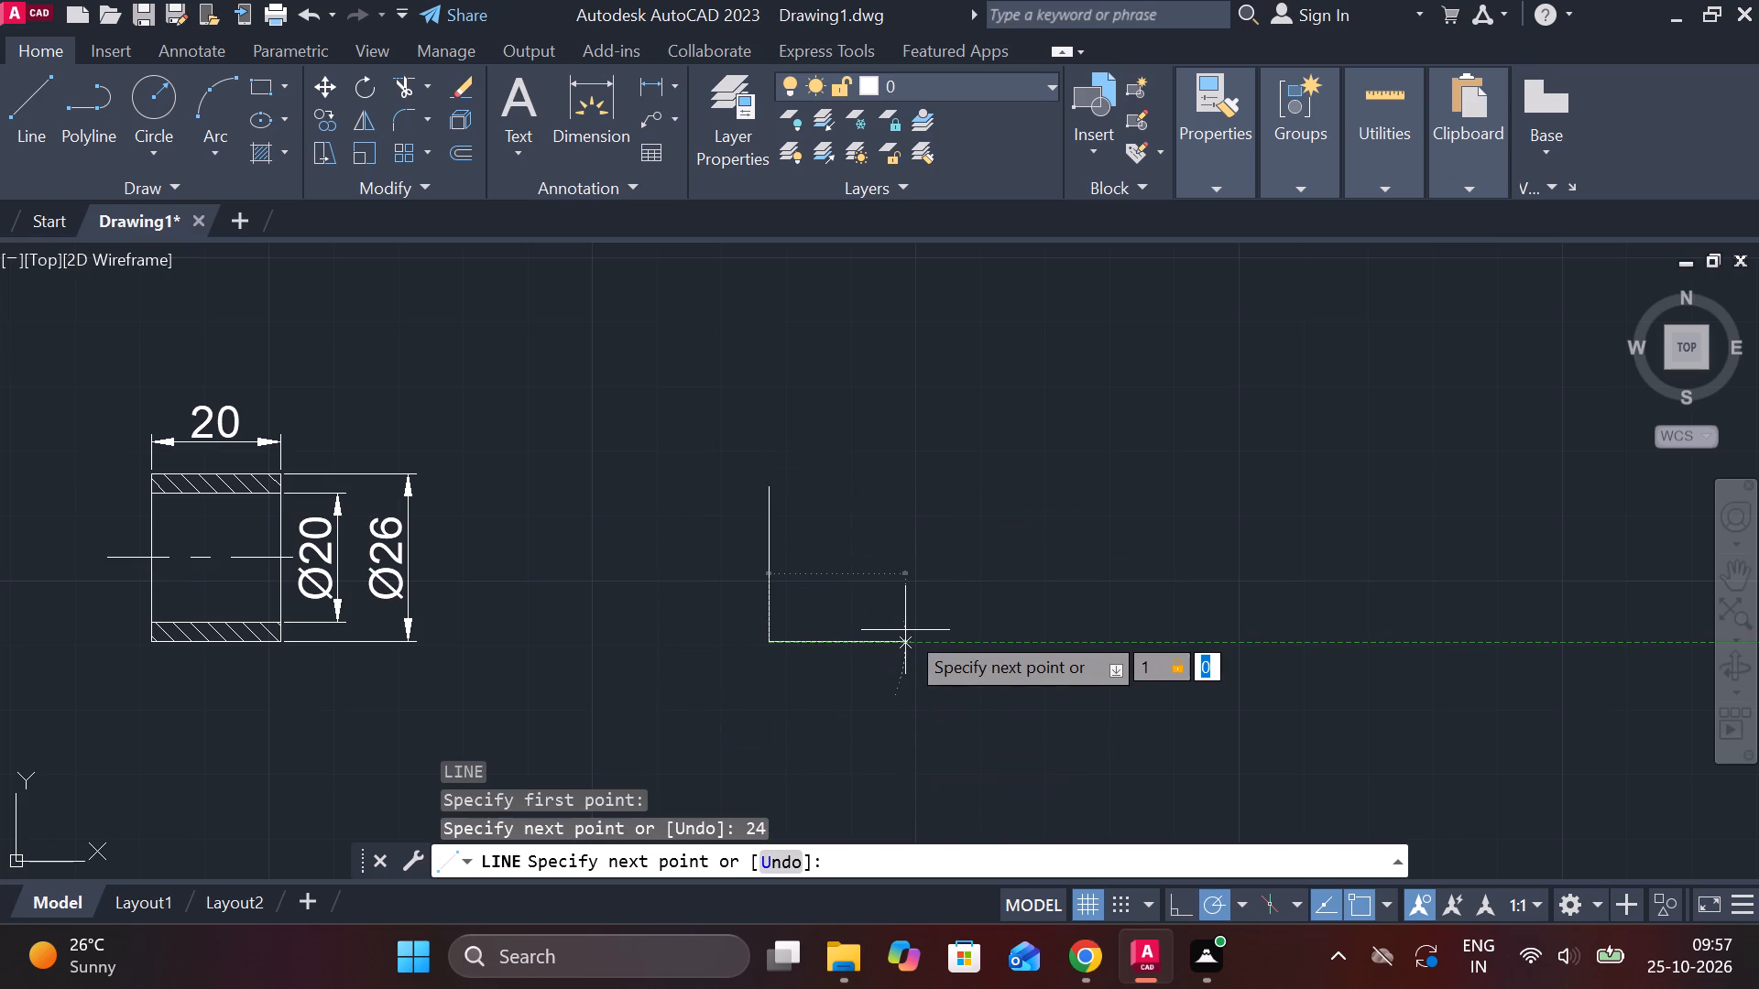
key(BackSpace)
key(Escape)
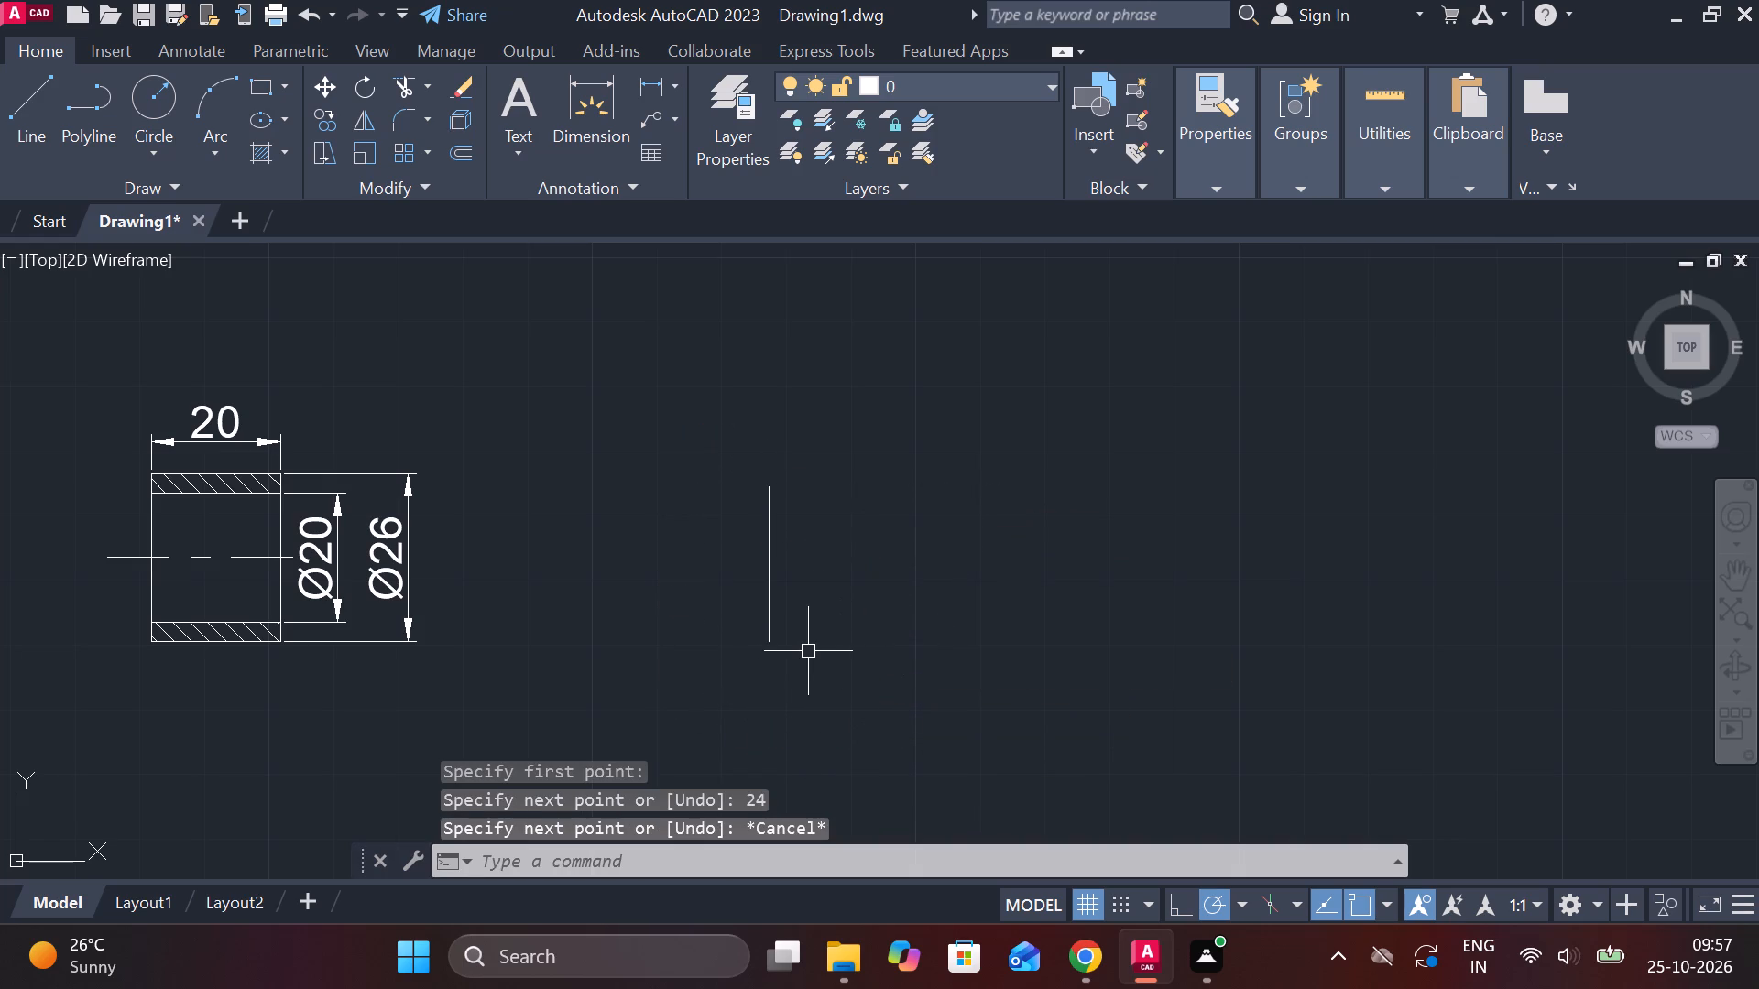
Close the 24 line into a thin upright rectangle, adding a 1.8 bottom edge, a 24 right side and the top edge.
key(l)
key(Return)
click(765, 644)
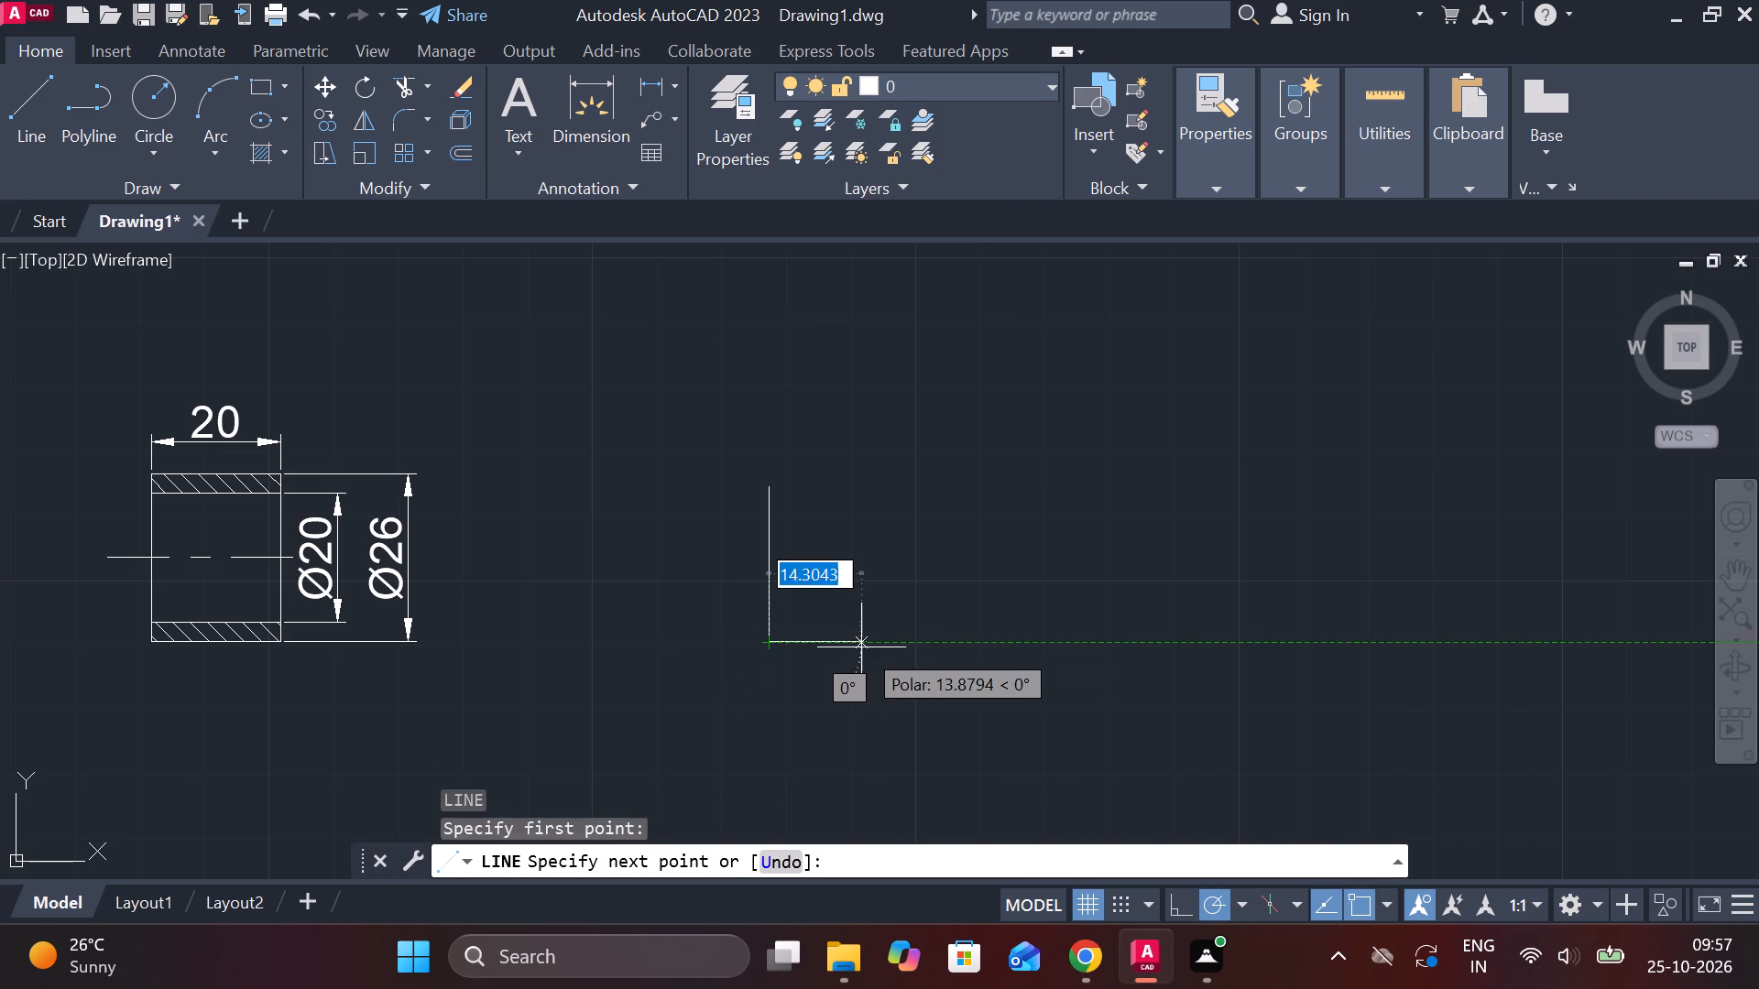
text(1.)
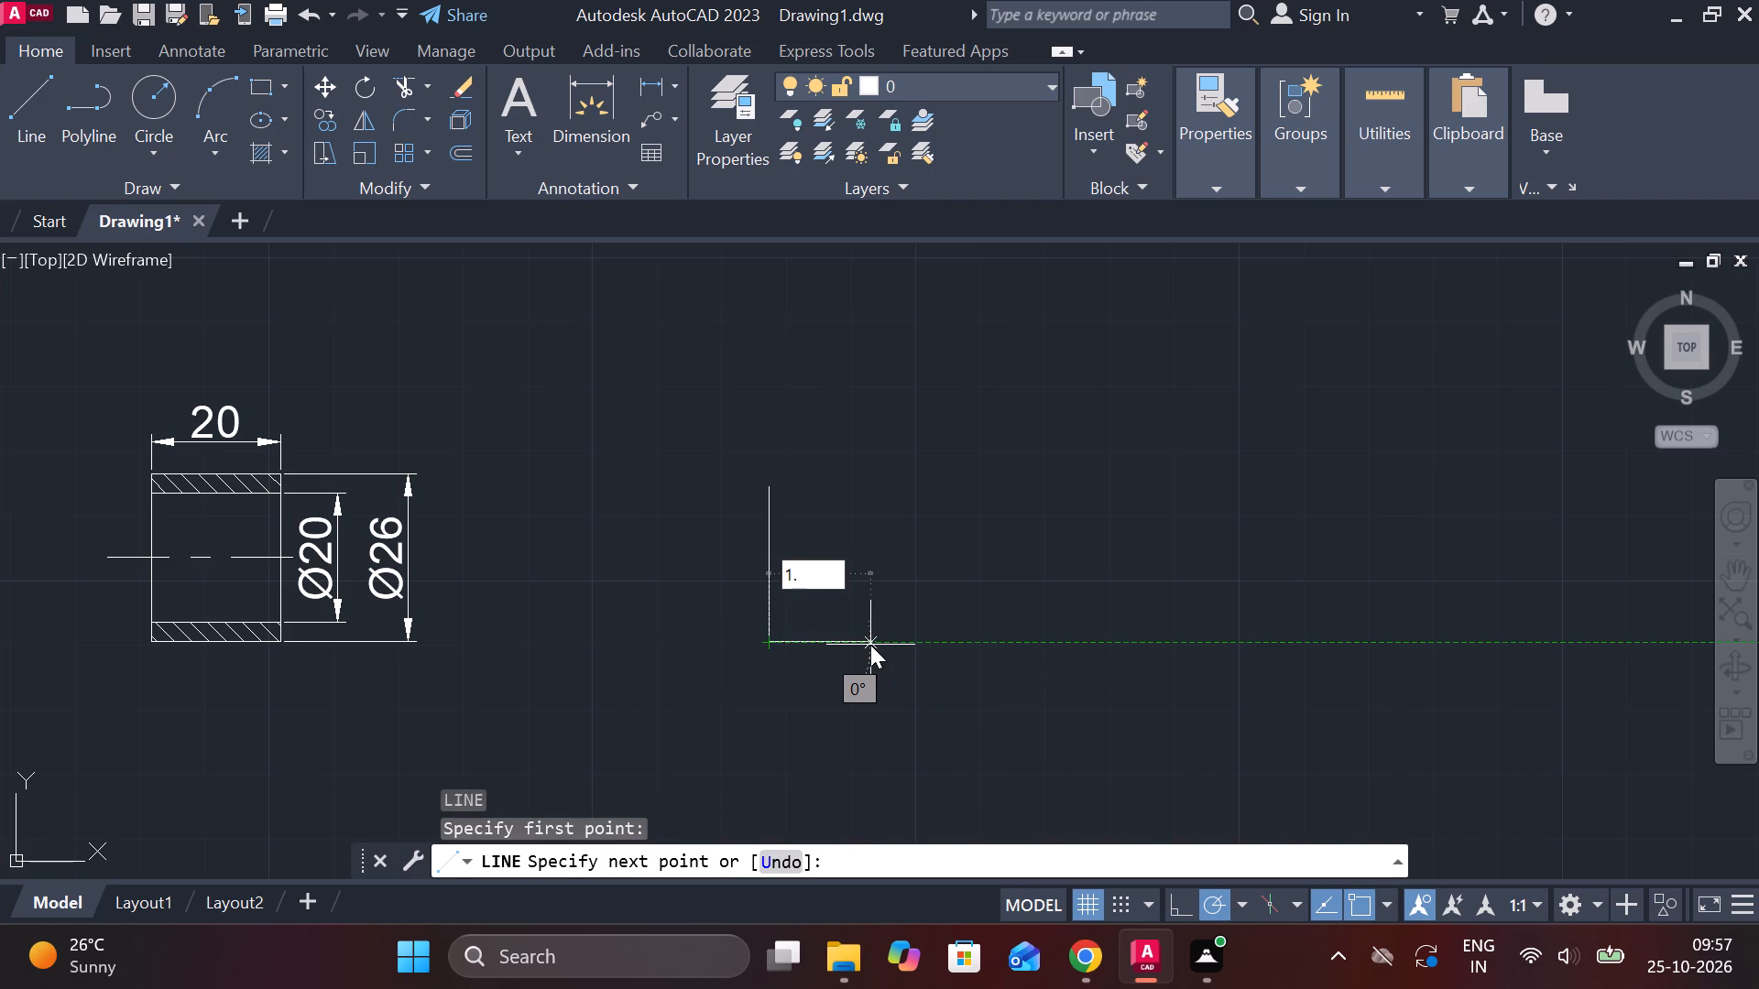
key(8)
key(Return)
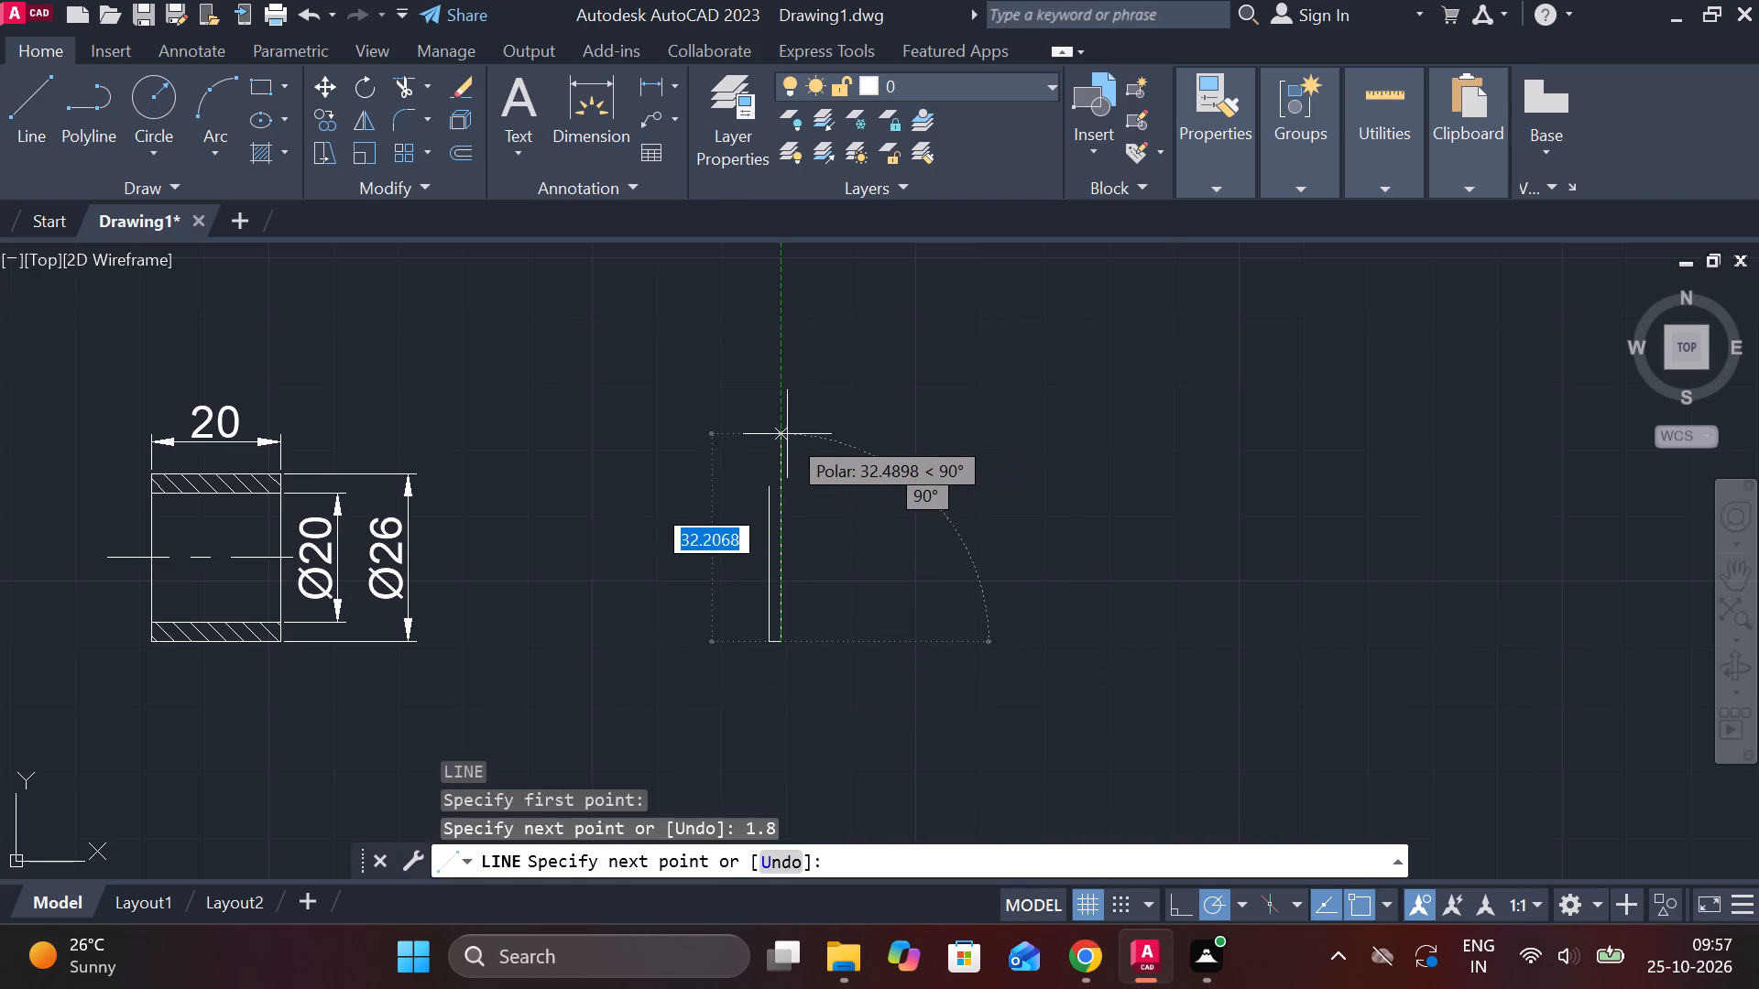
text(24)
key(space)
scroll(768, 466, up, 2)
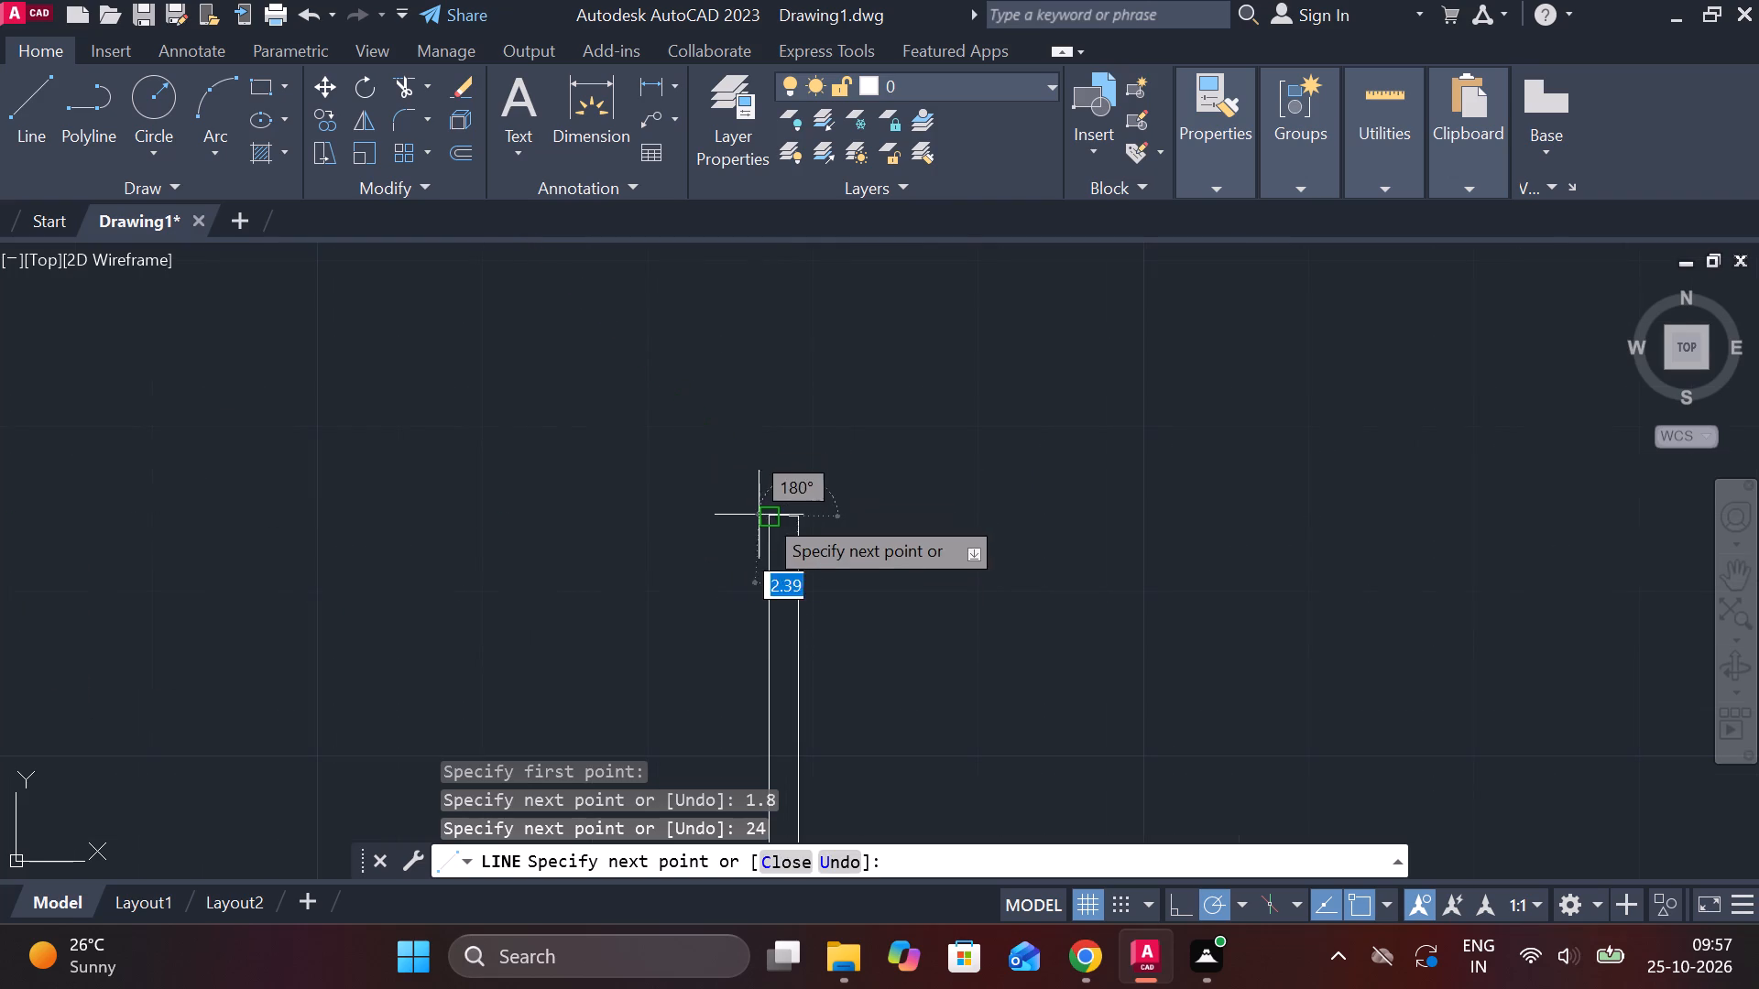
click(763, 511)
key(Escape)
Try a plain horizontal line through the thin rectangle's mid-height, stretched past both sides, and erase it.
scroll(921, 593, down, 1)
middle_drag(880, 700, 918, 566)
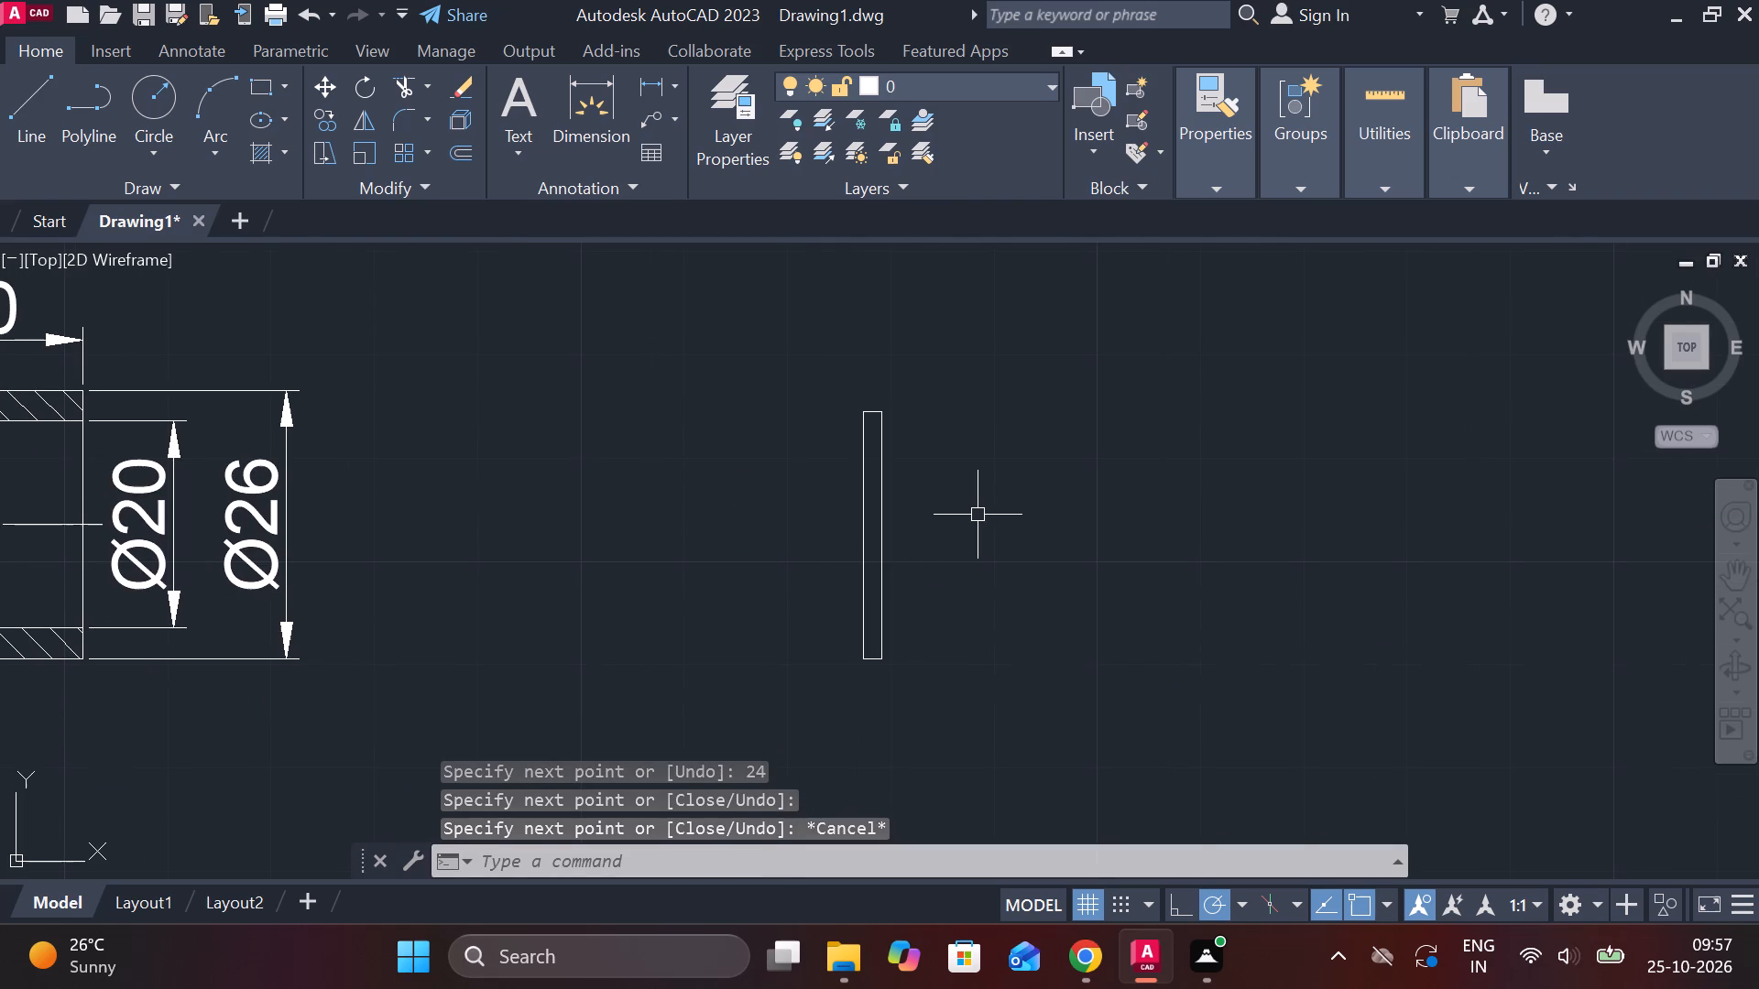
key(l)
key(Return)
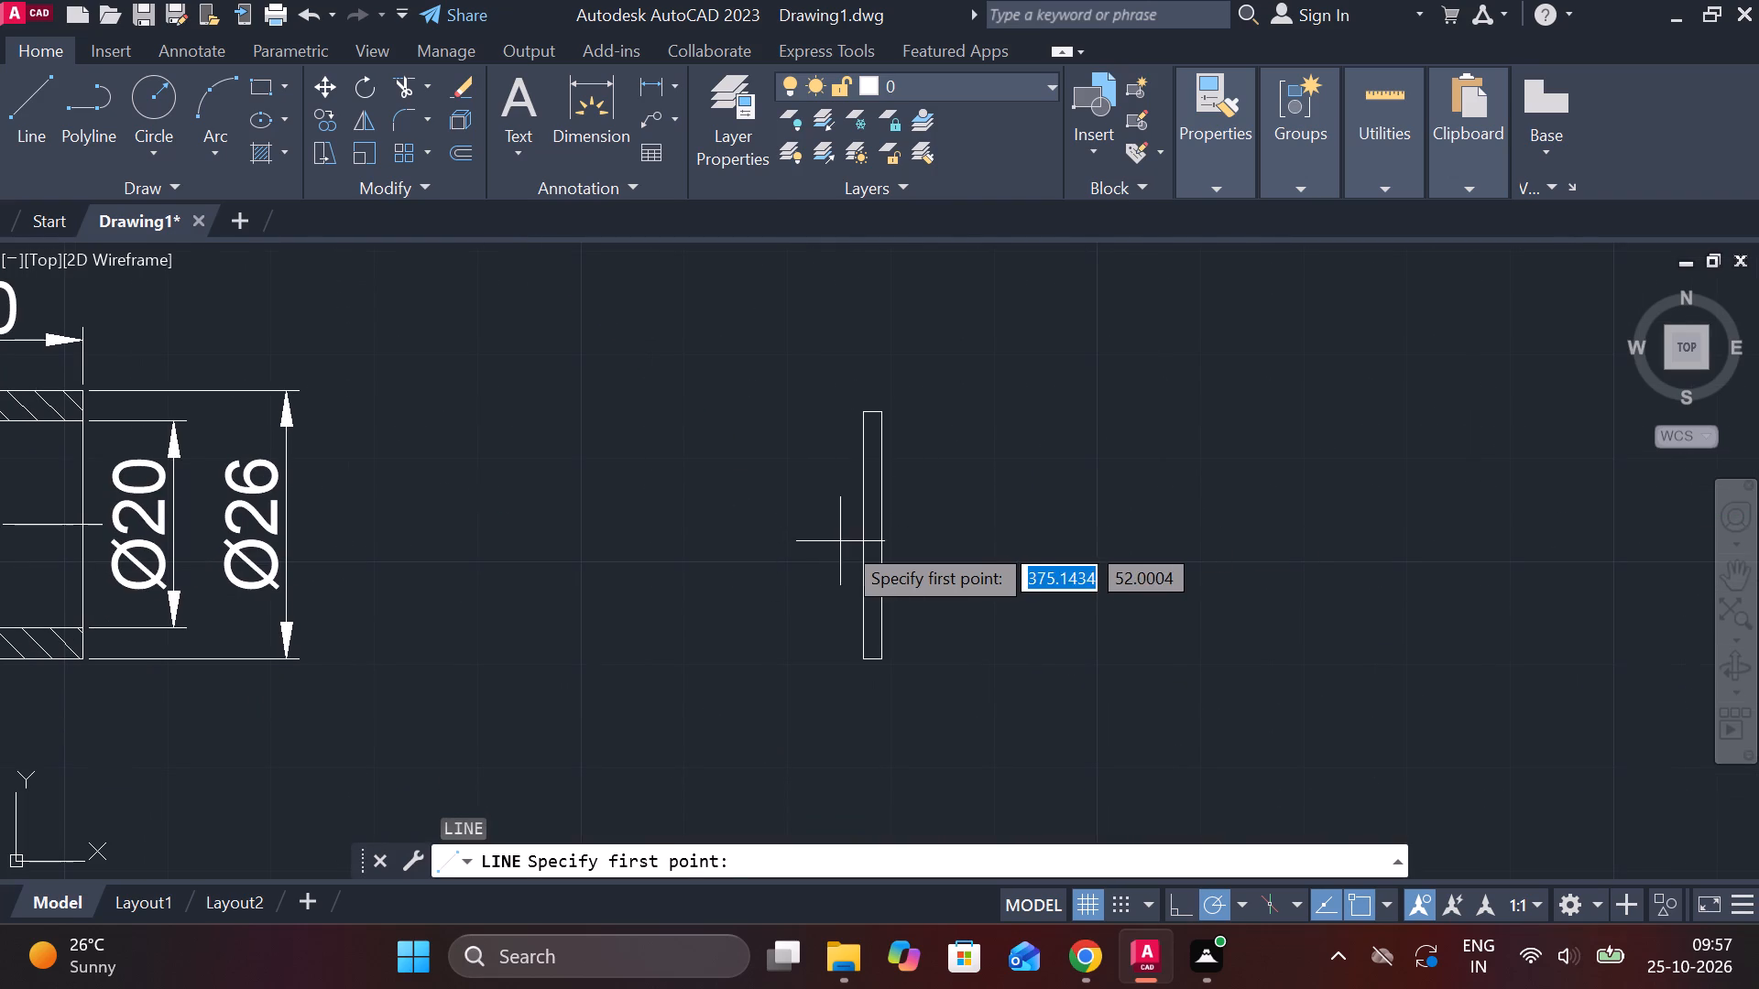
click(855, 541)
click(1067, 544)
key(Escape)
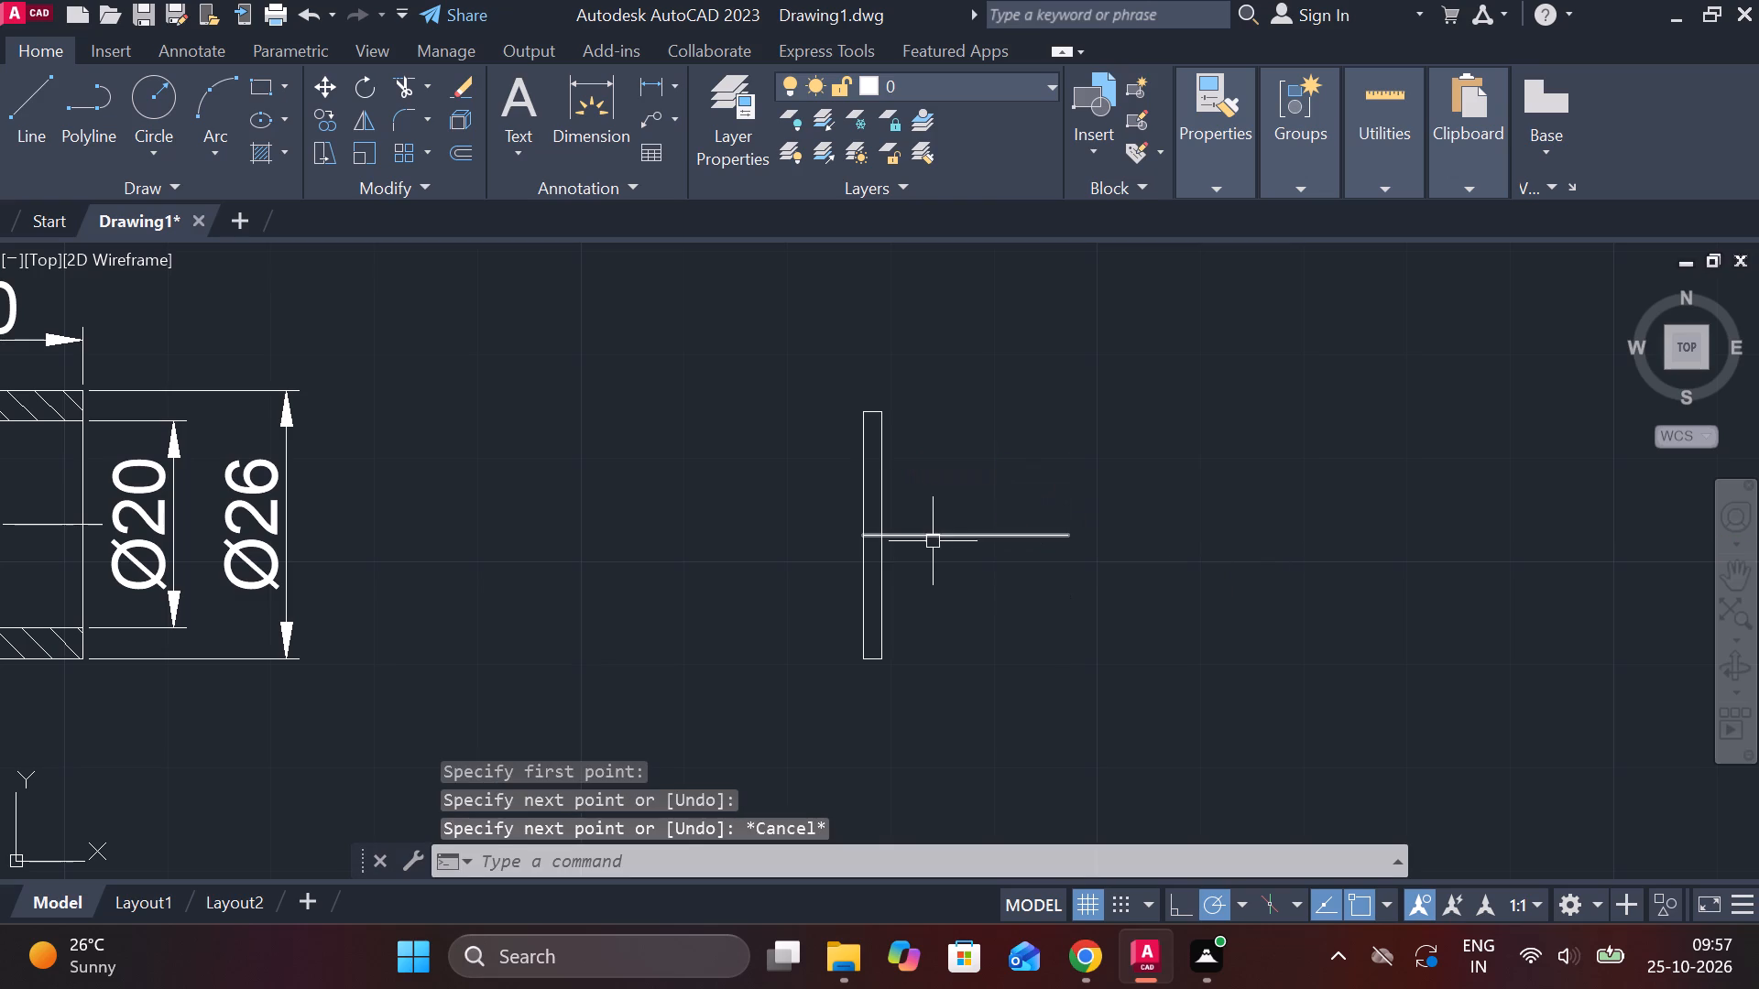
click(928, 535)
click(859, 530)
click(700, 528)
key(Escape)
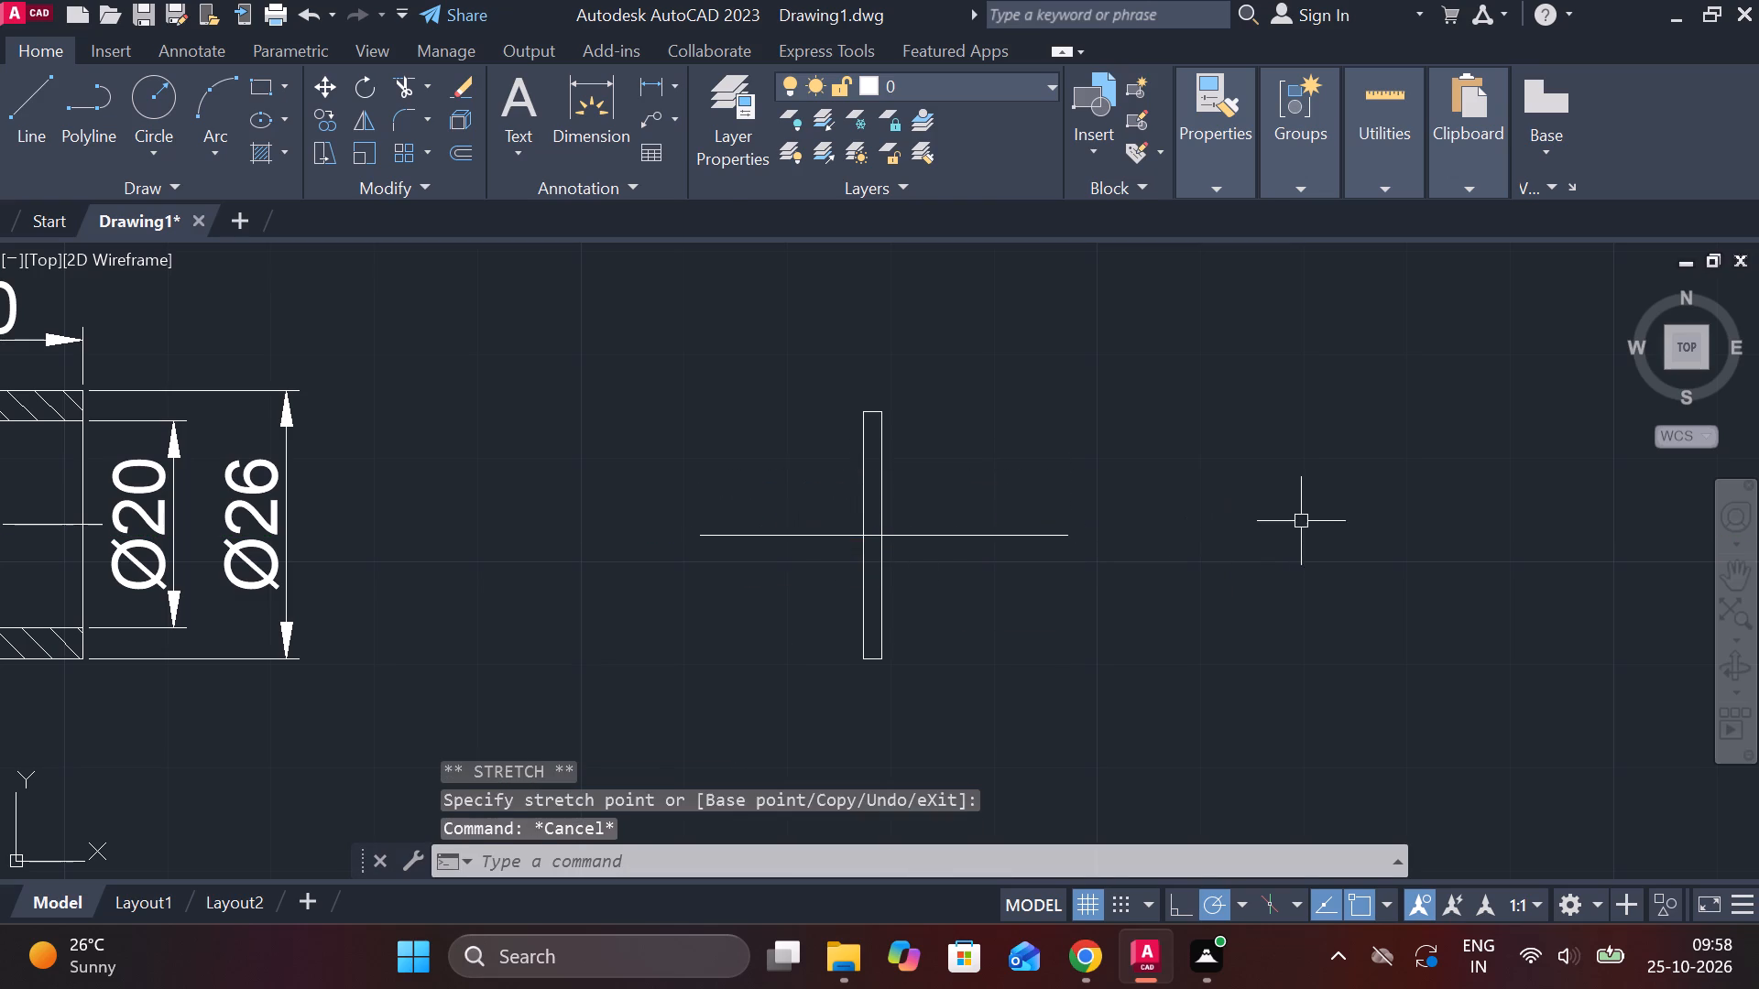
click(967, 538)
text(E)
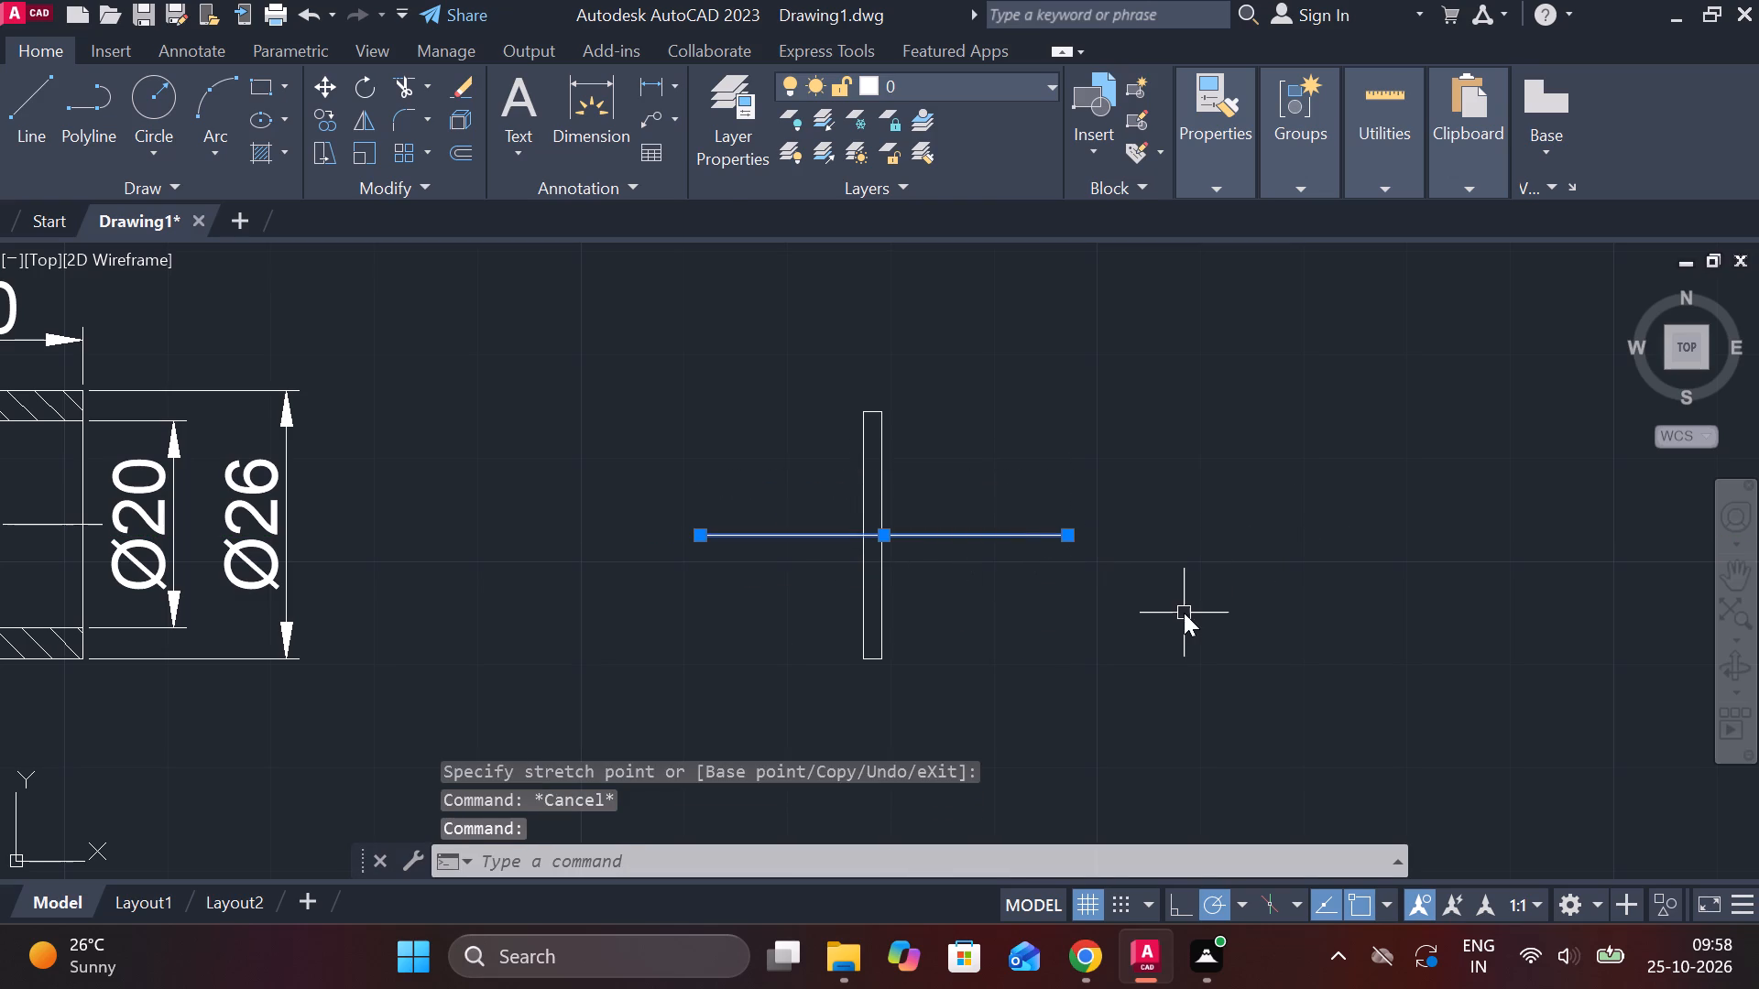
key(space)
Add a centerline midway between the thin rectangle's top and bottom edges.
text(CEN)
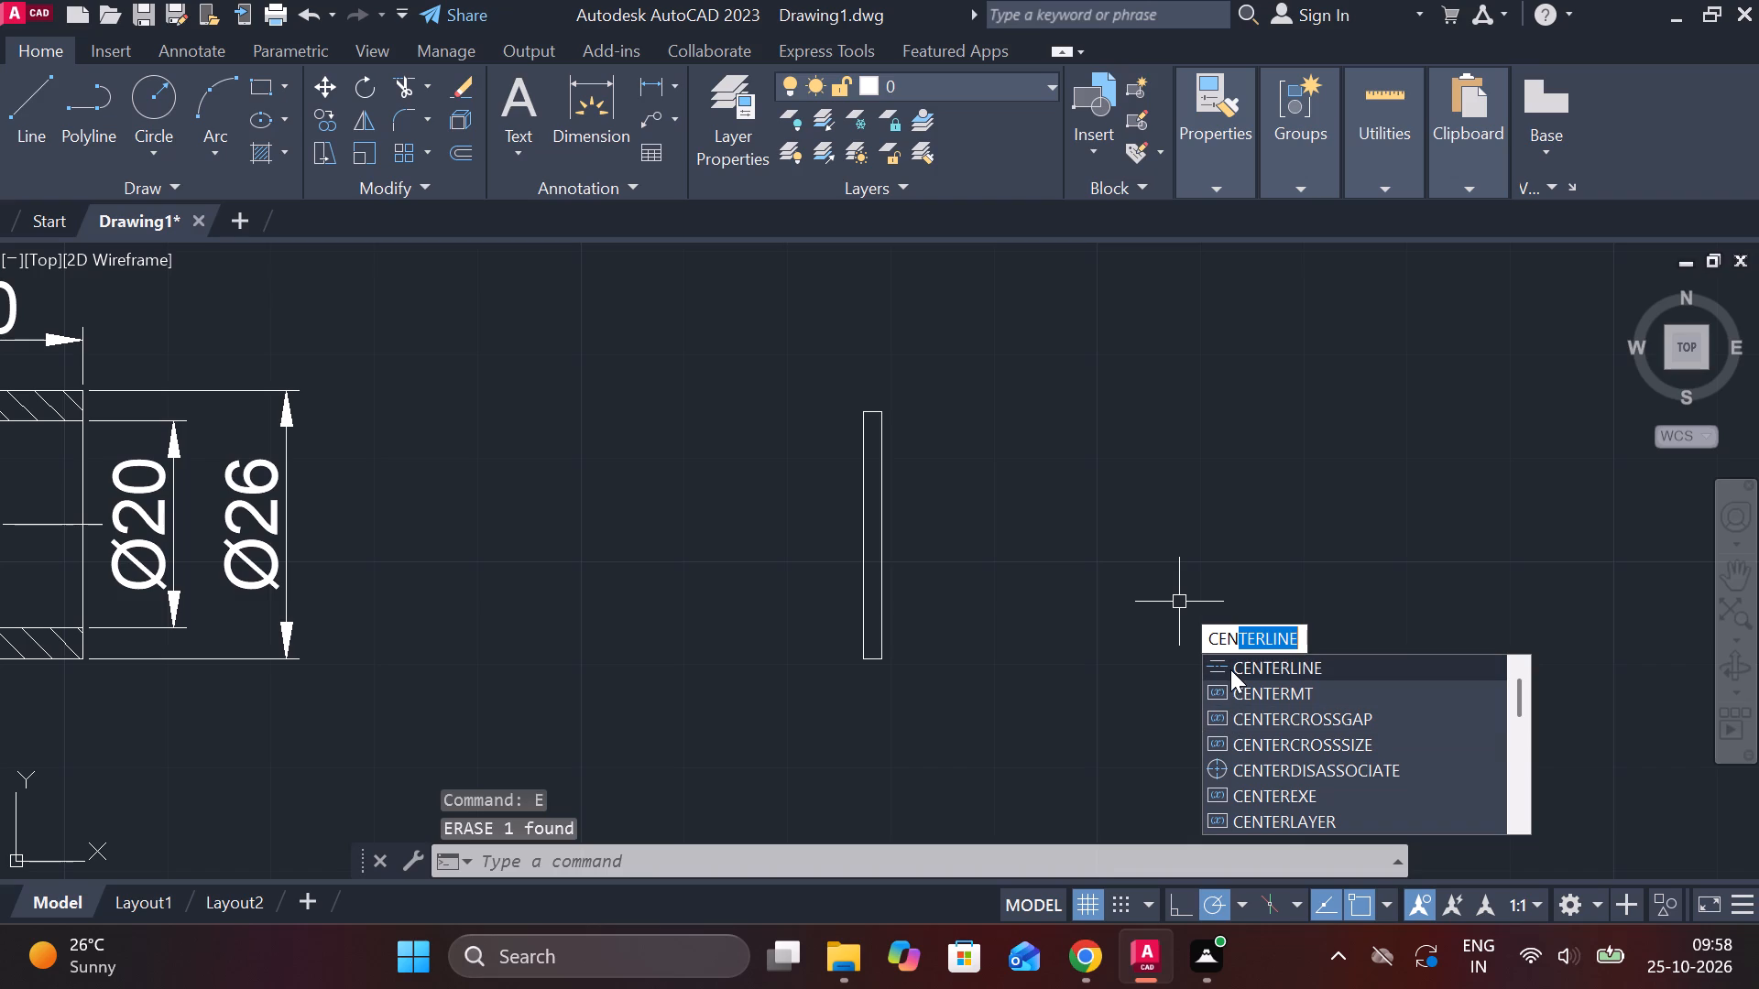
click(1243, 666)
scroll(990, 401, up, 1)
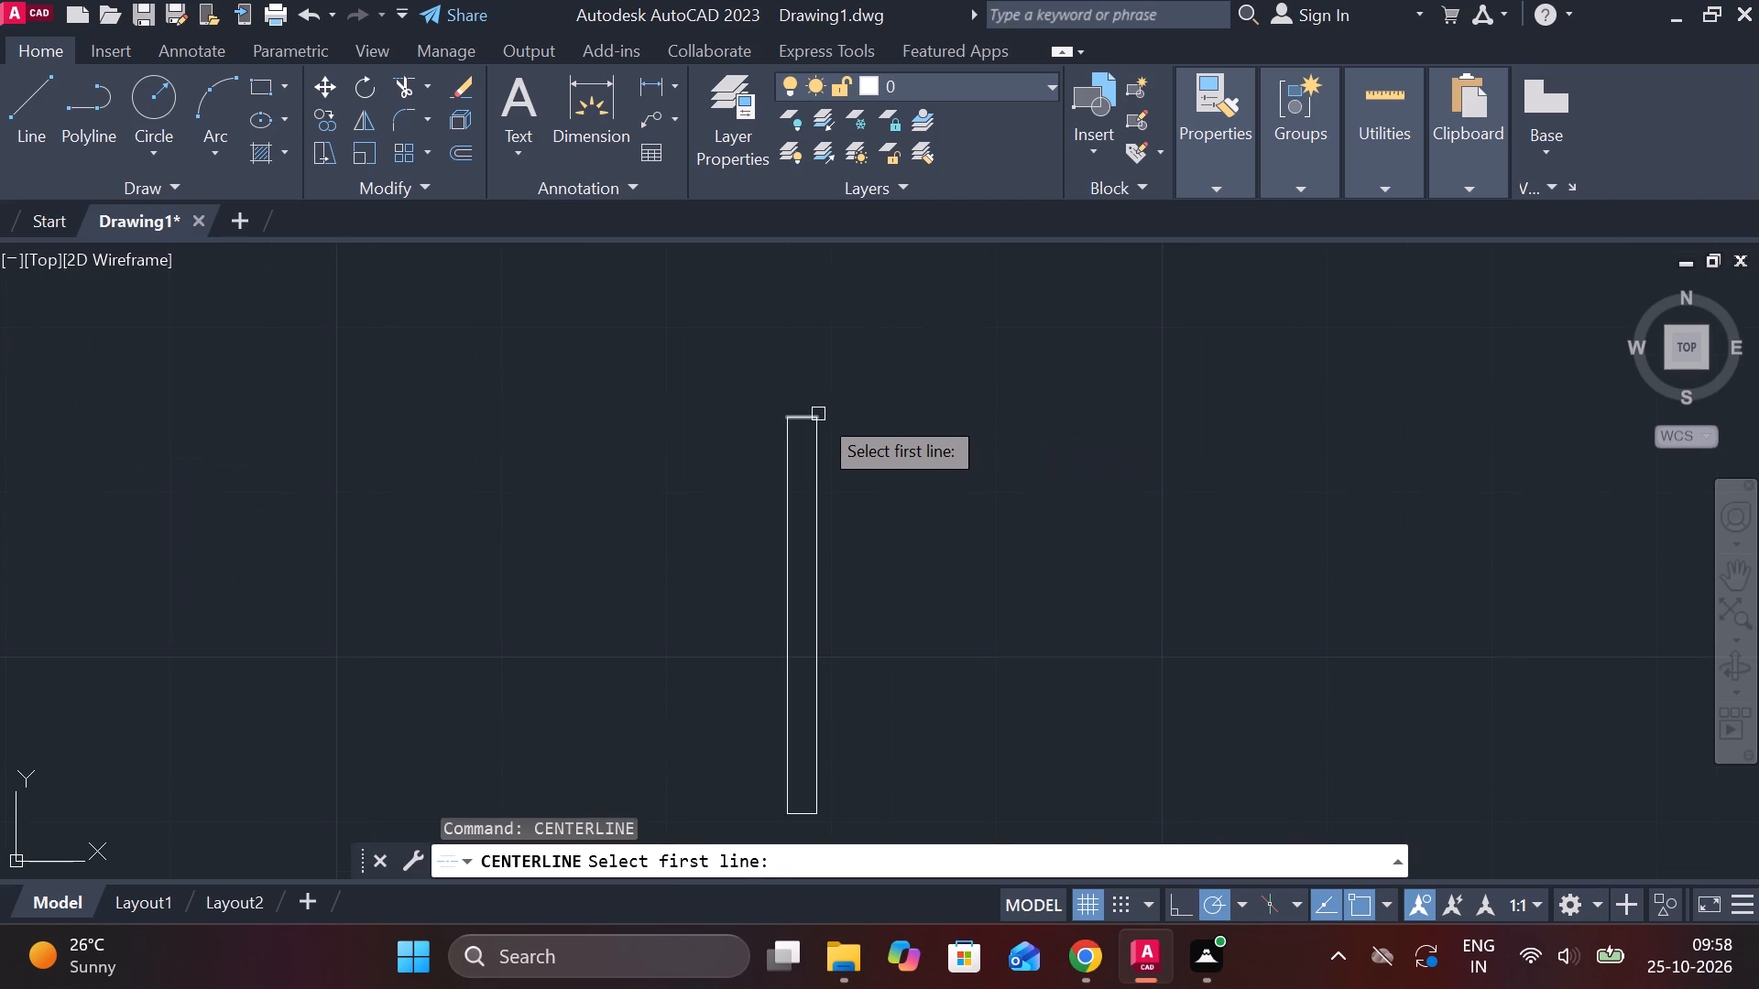
click(802, 414)
middle_drag(887, 658, 971, 525)
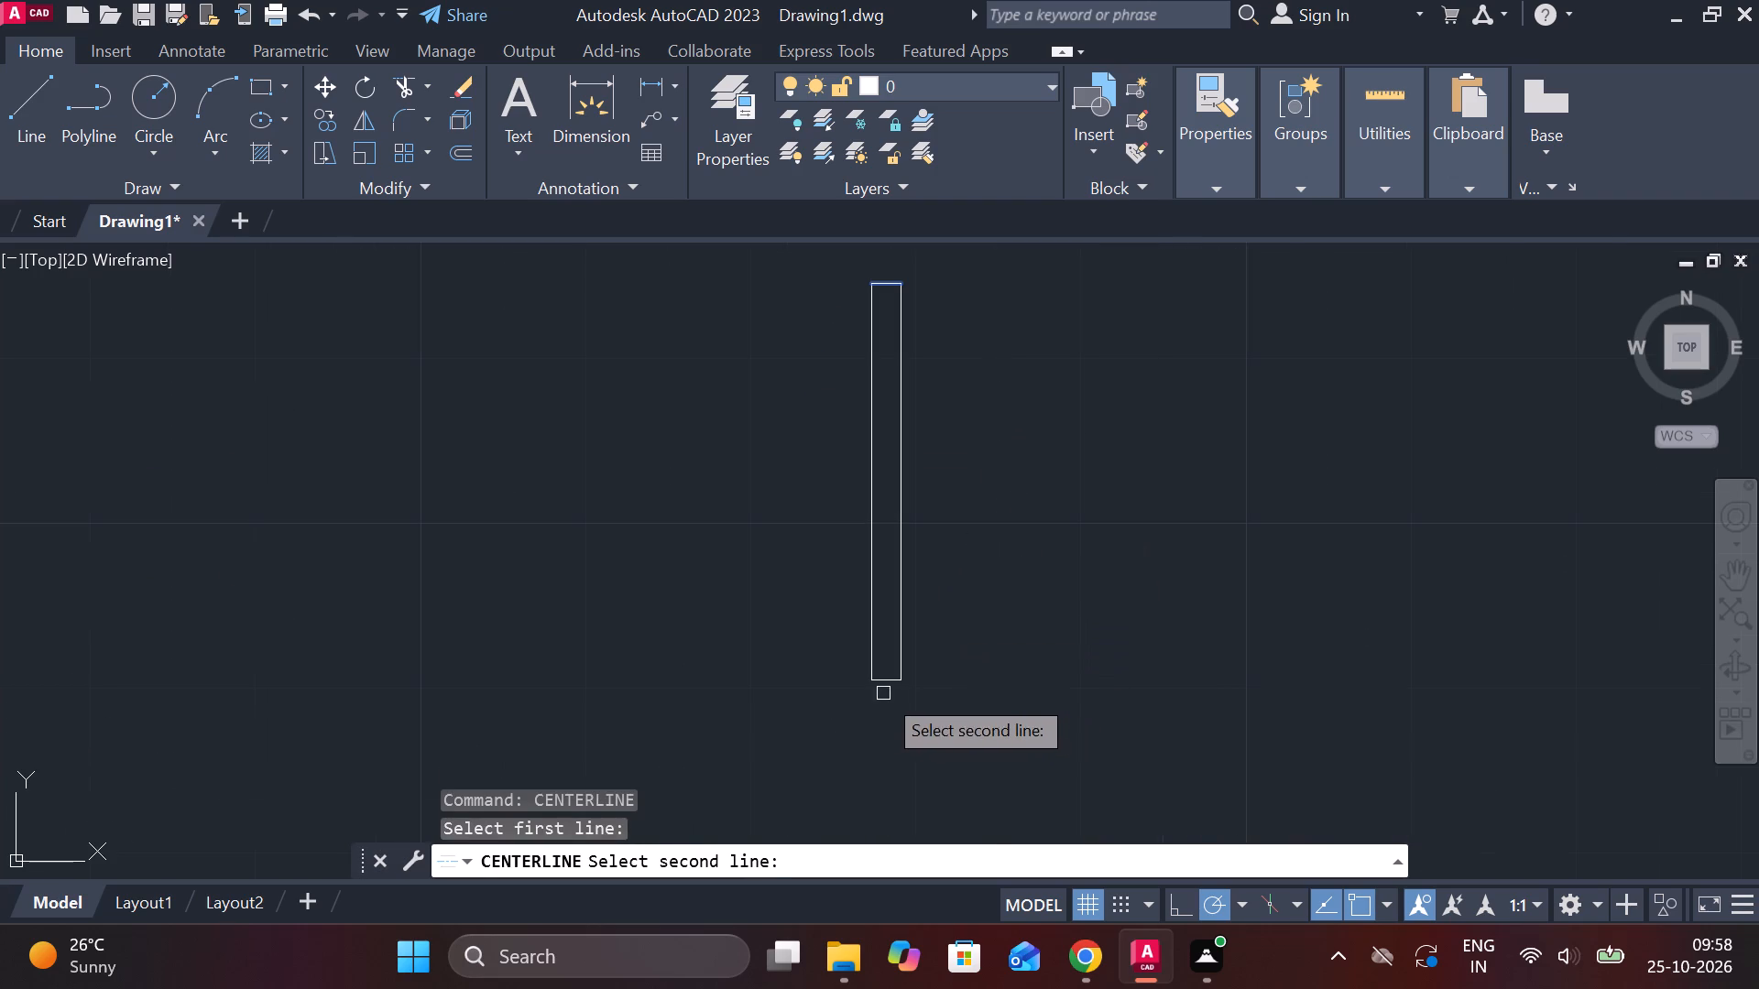
click(879, 683)
key(Escape)
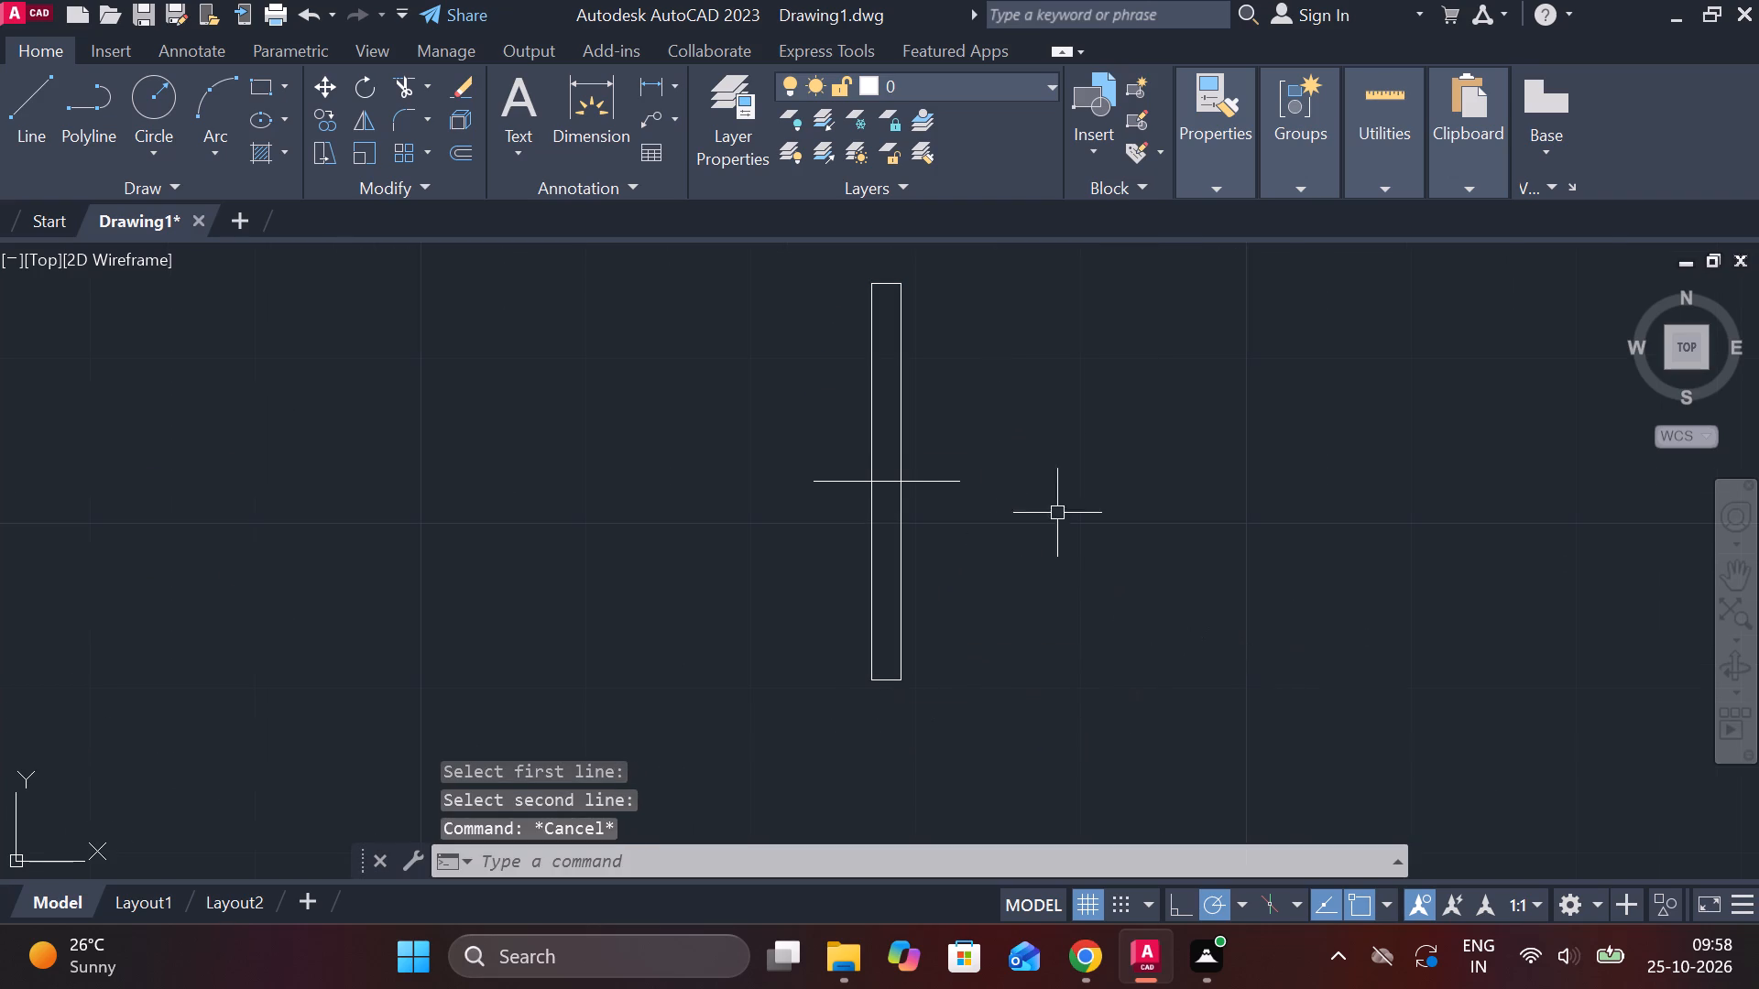
Lengthen the thin rectangle's centerline far beyond its right side, leaving the left overhang as it is.
click(933, 480)
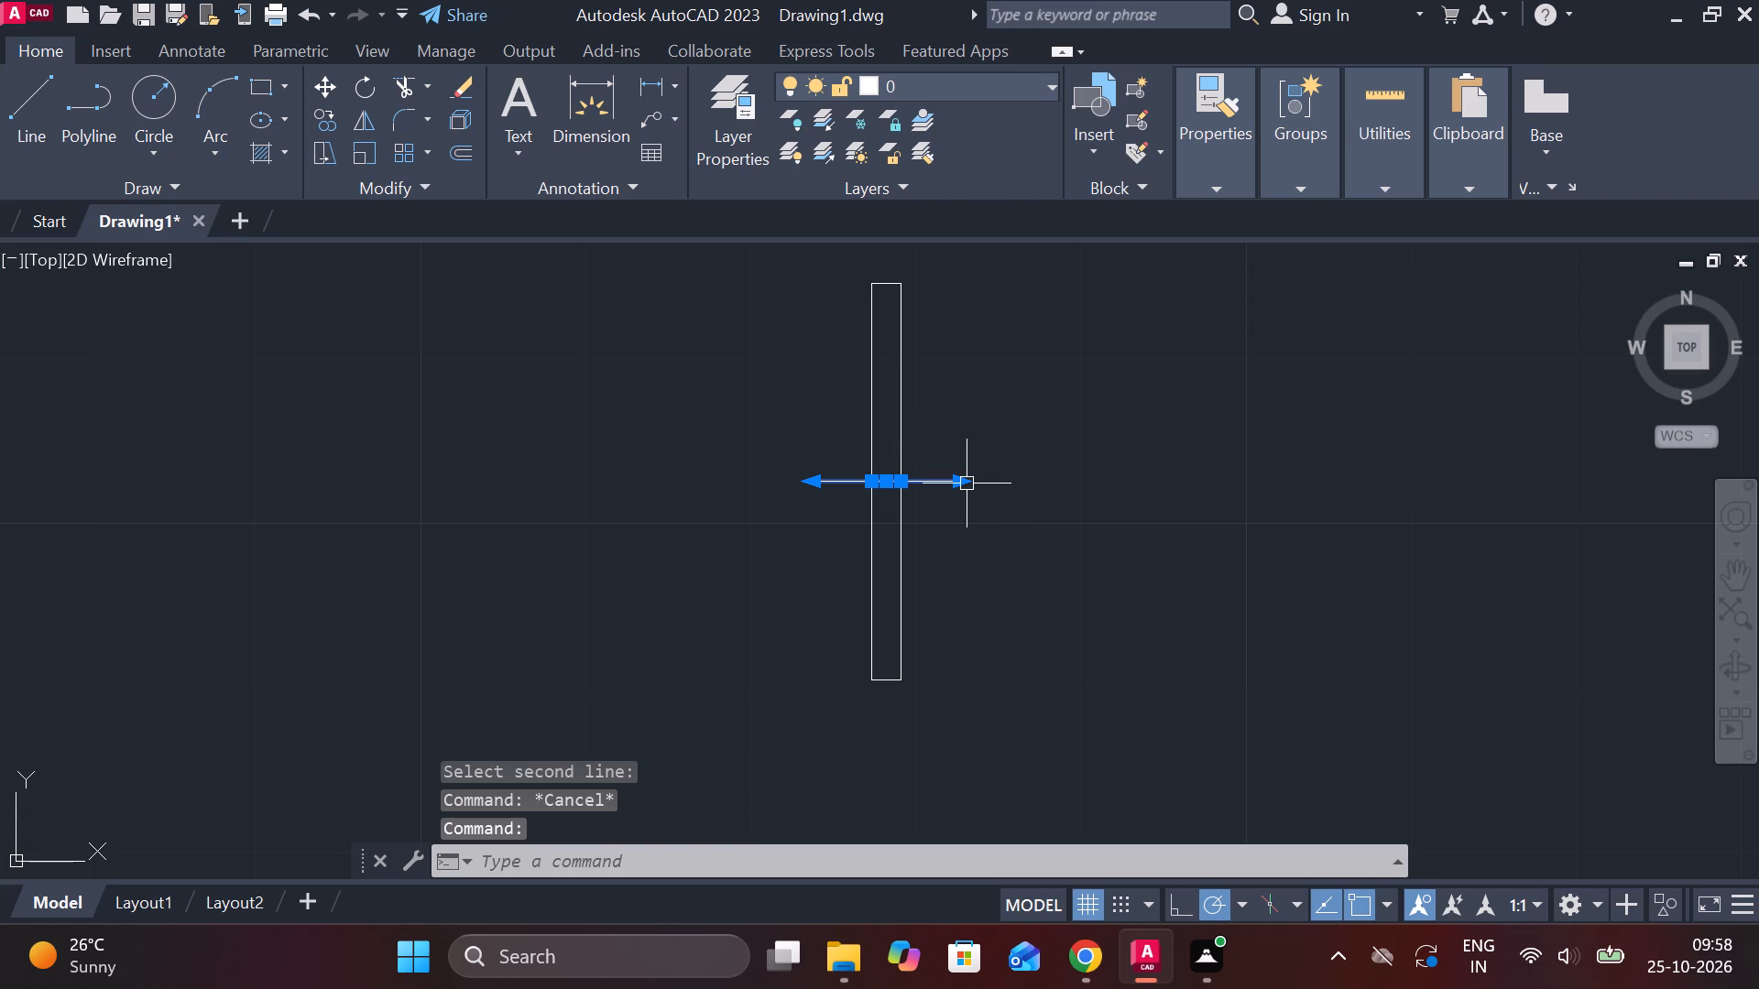
click(963, 484)
middle_drag(1256, 474, 958, 493)
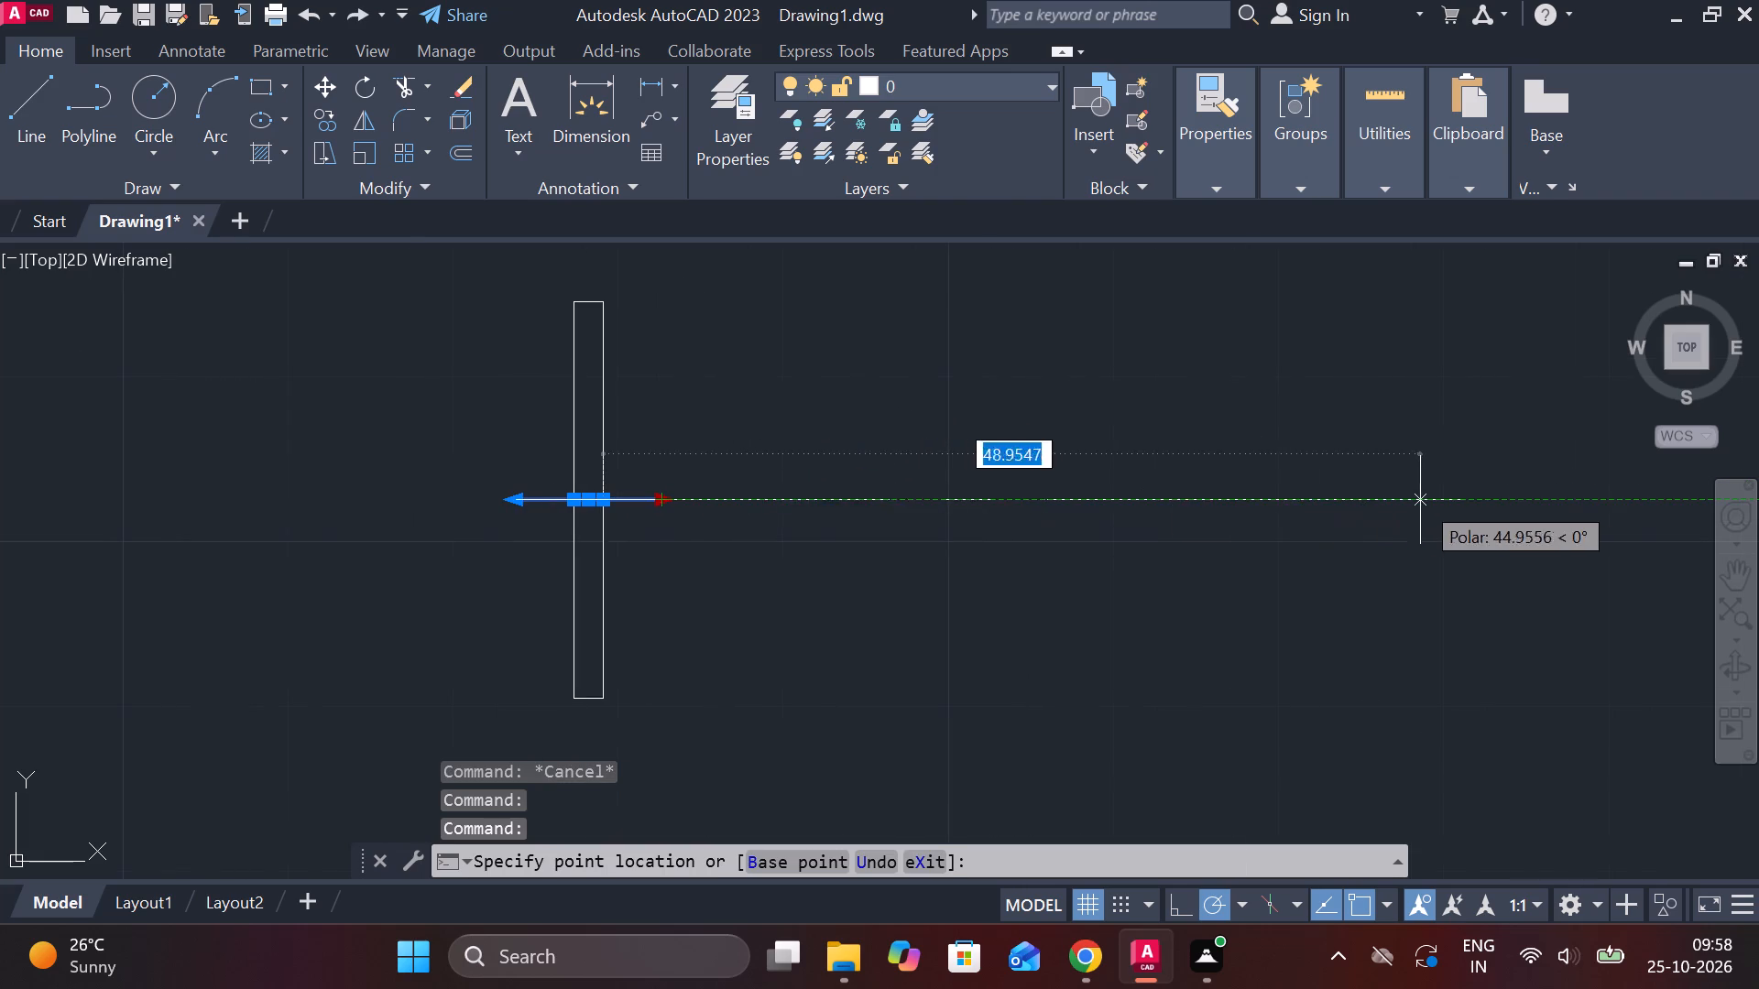
click(1441, 499)
key(Escape)
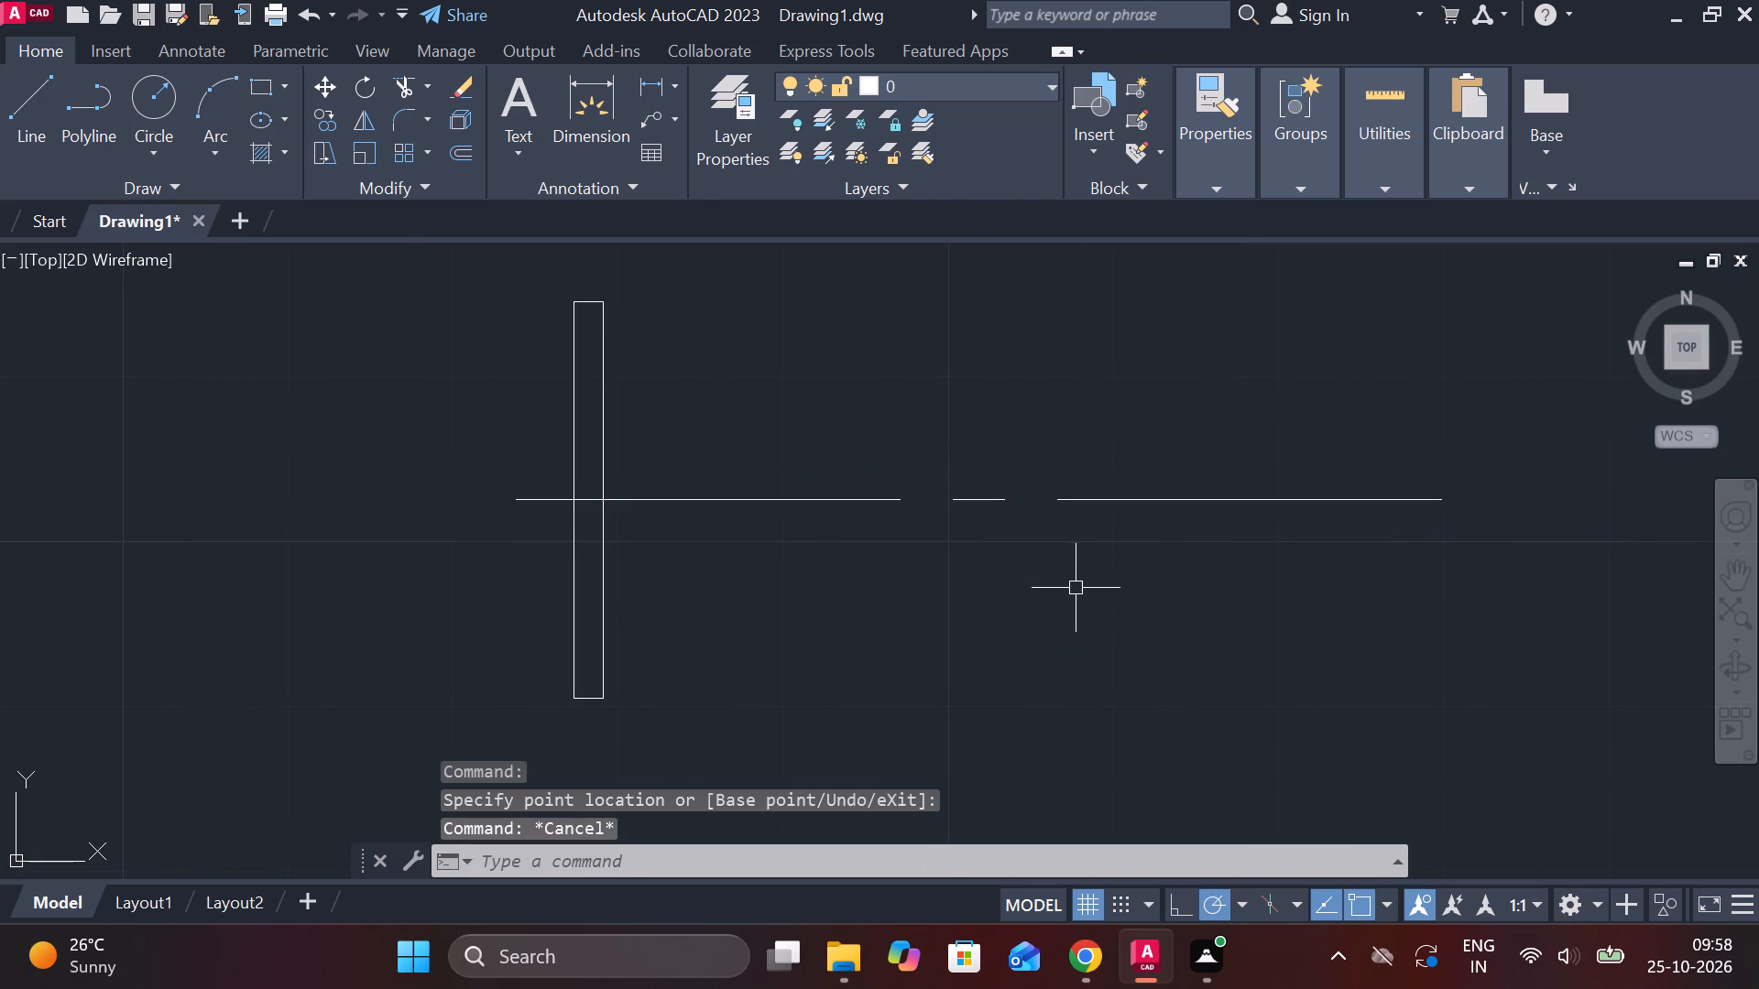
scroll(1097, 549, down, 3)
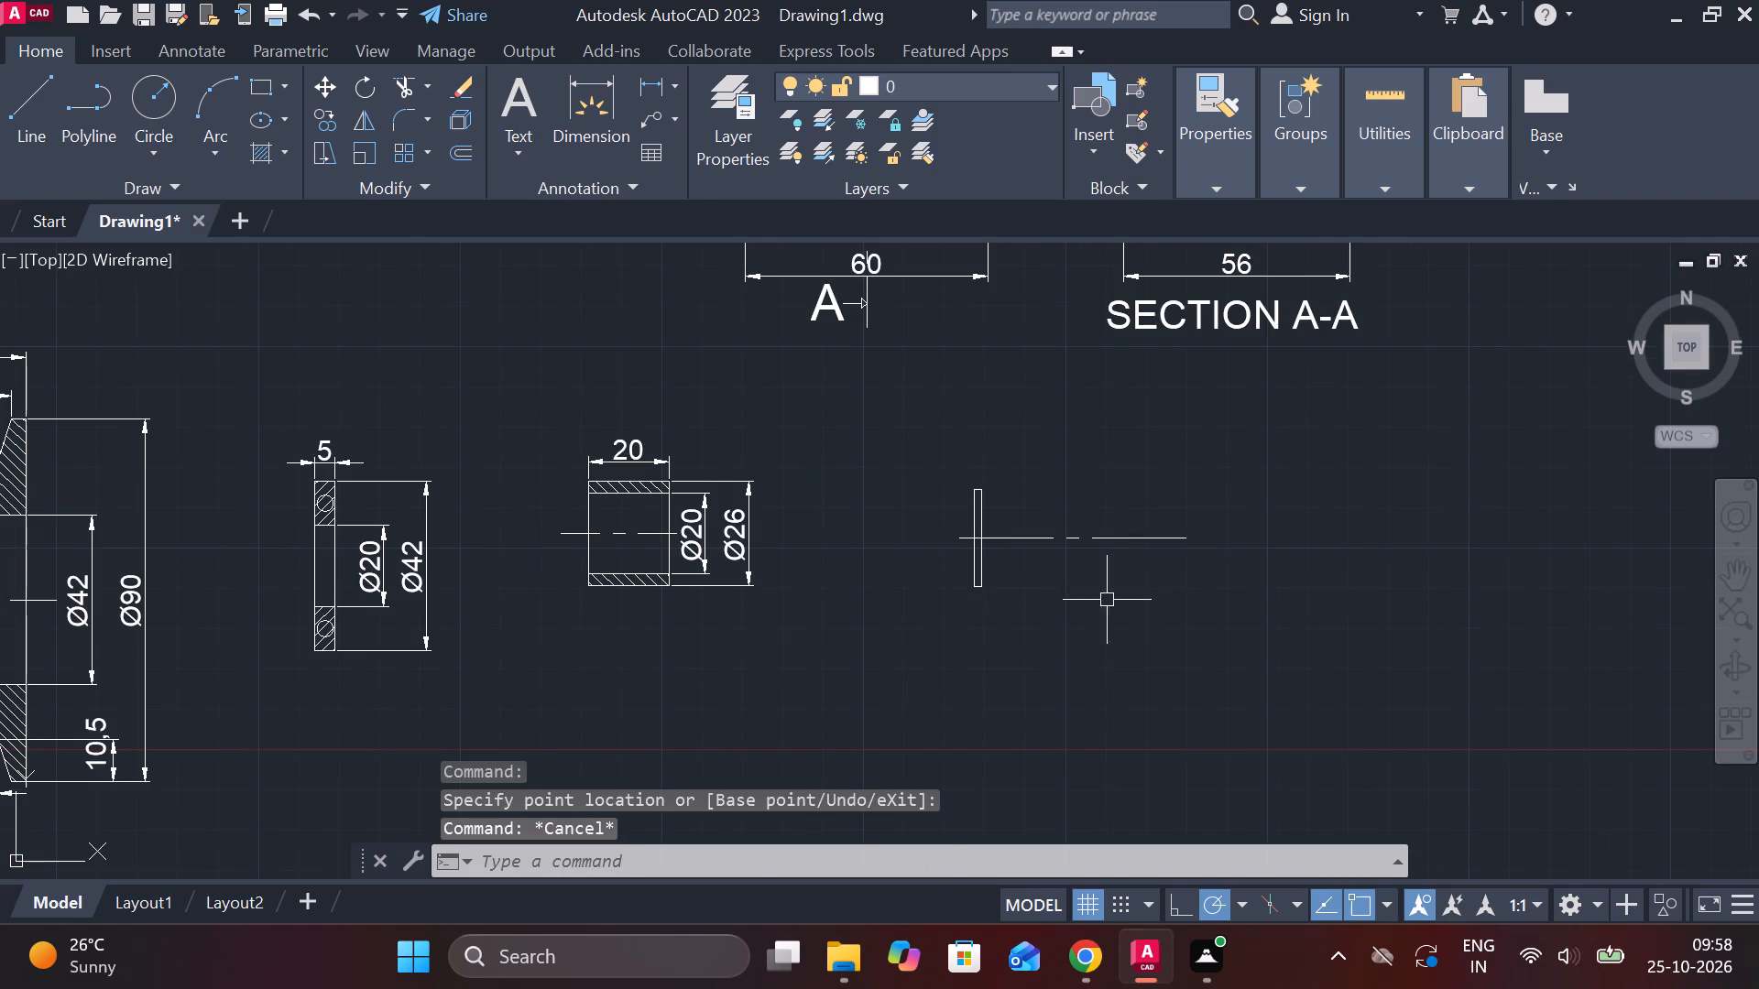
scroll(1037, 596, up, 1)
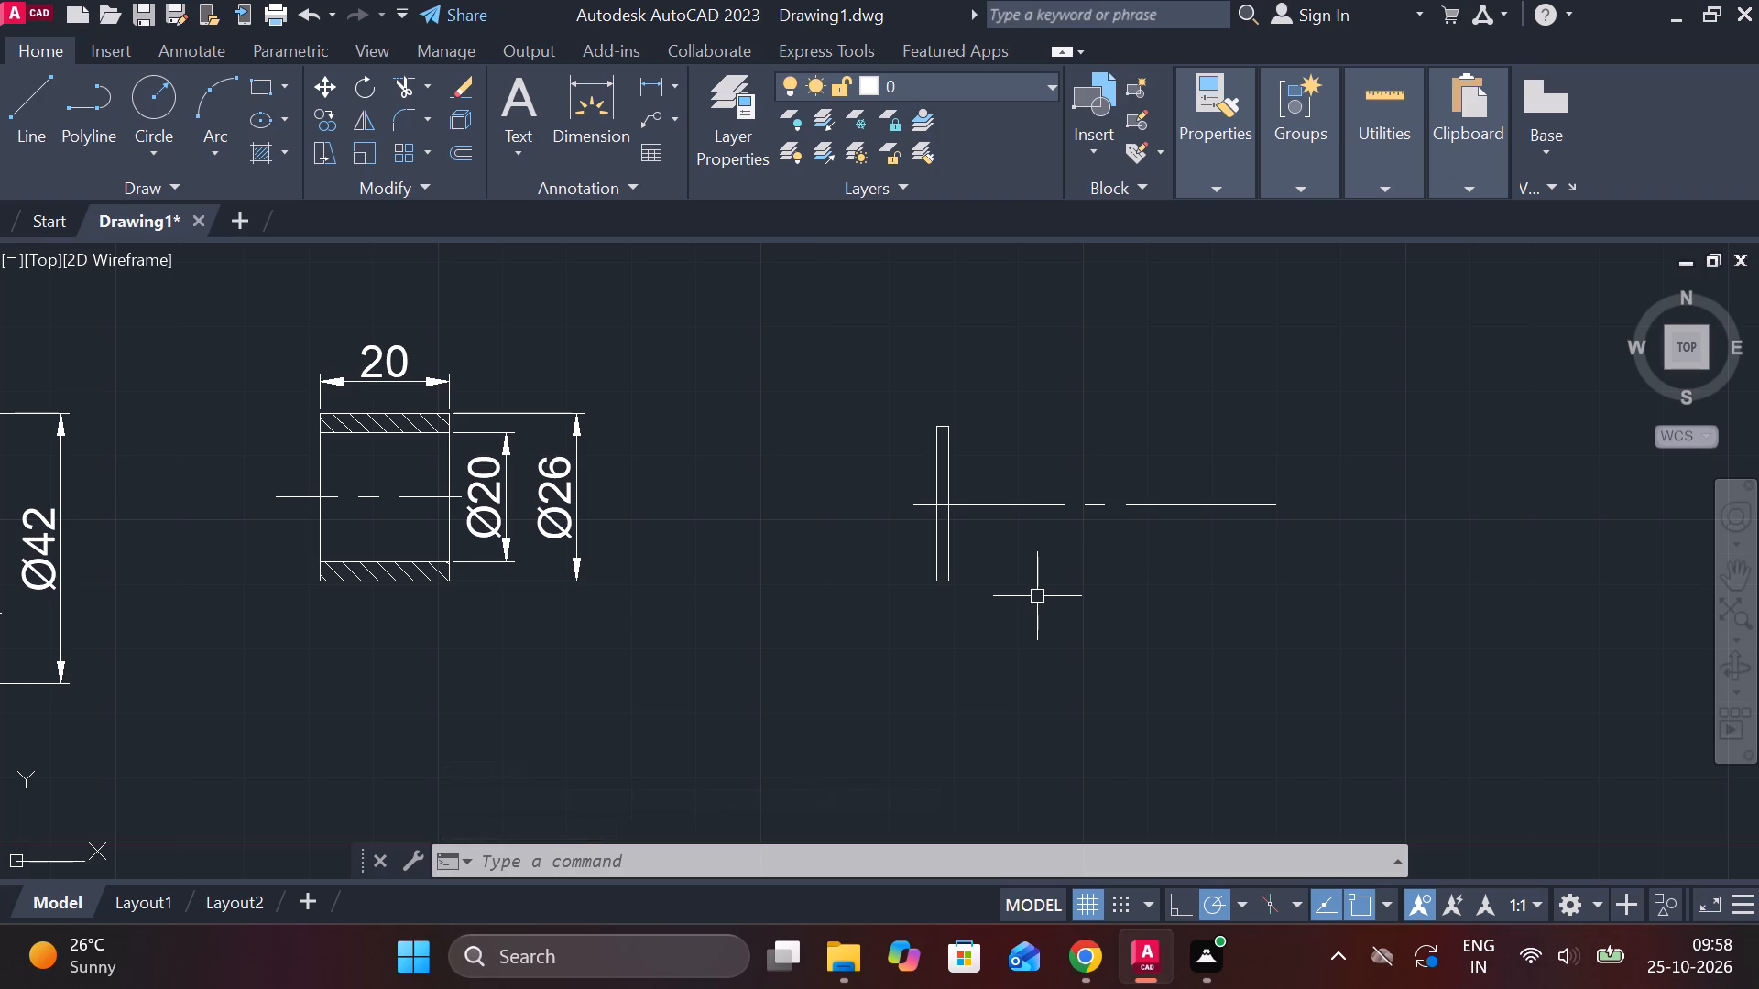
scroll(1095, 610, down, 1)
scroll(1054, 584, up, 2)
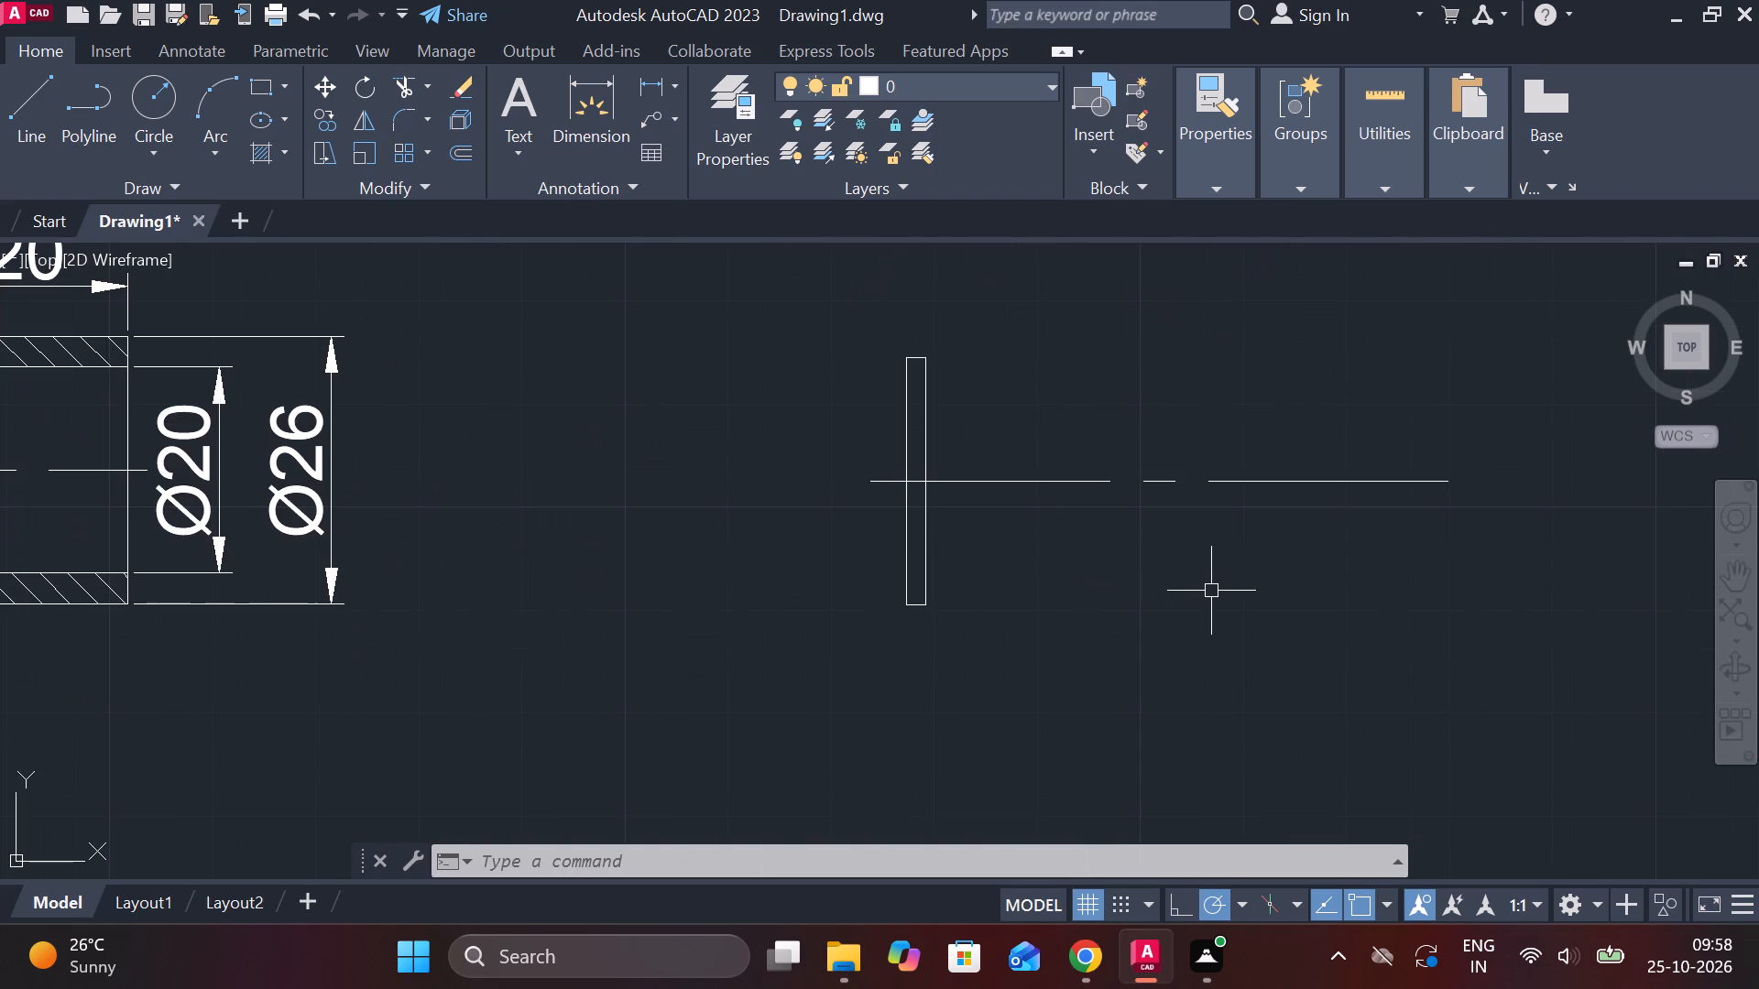
Undo the lengthening of the thin rectangle's centerline.
key(ctrl+z)
key(ctrl+z)
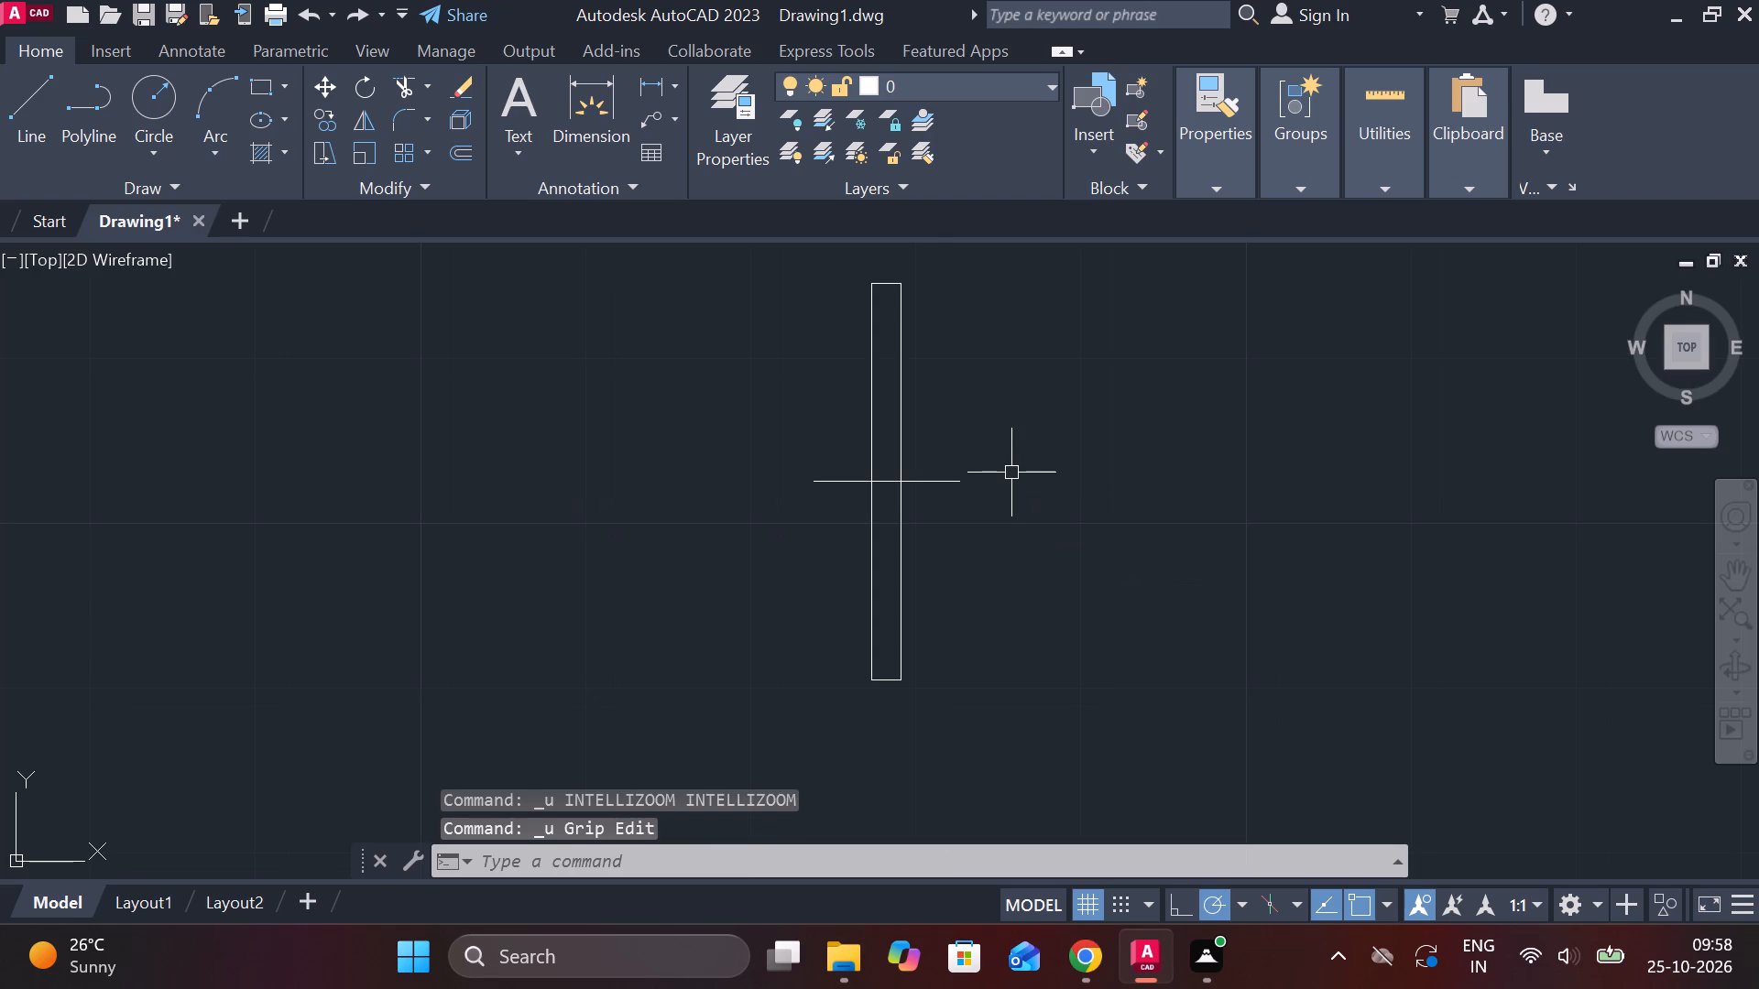
middle_drag(1033, 475, 1052, 614)
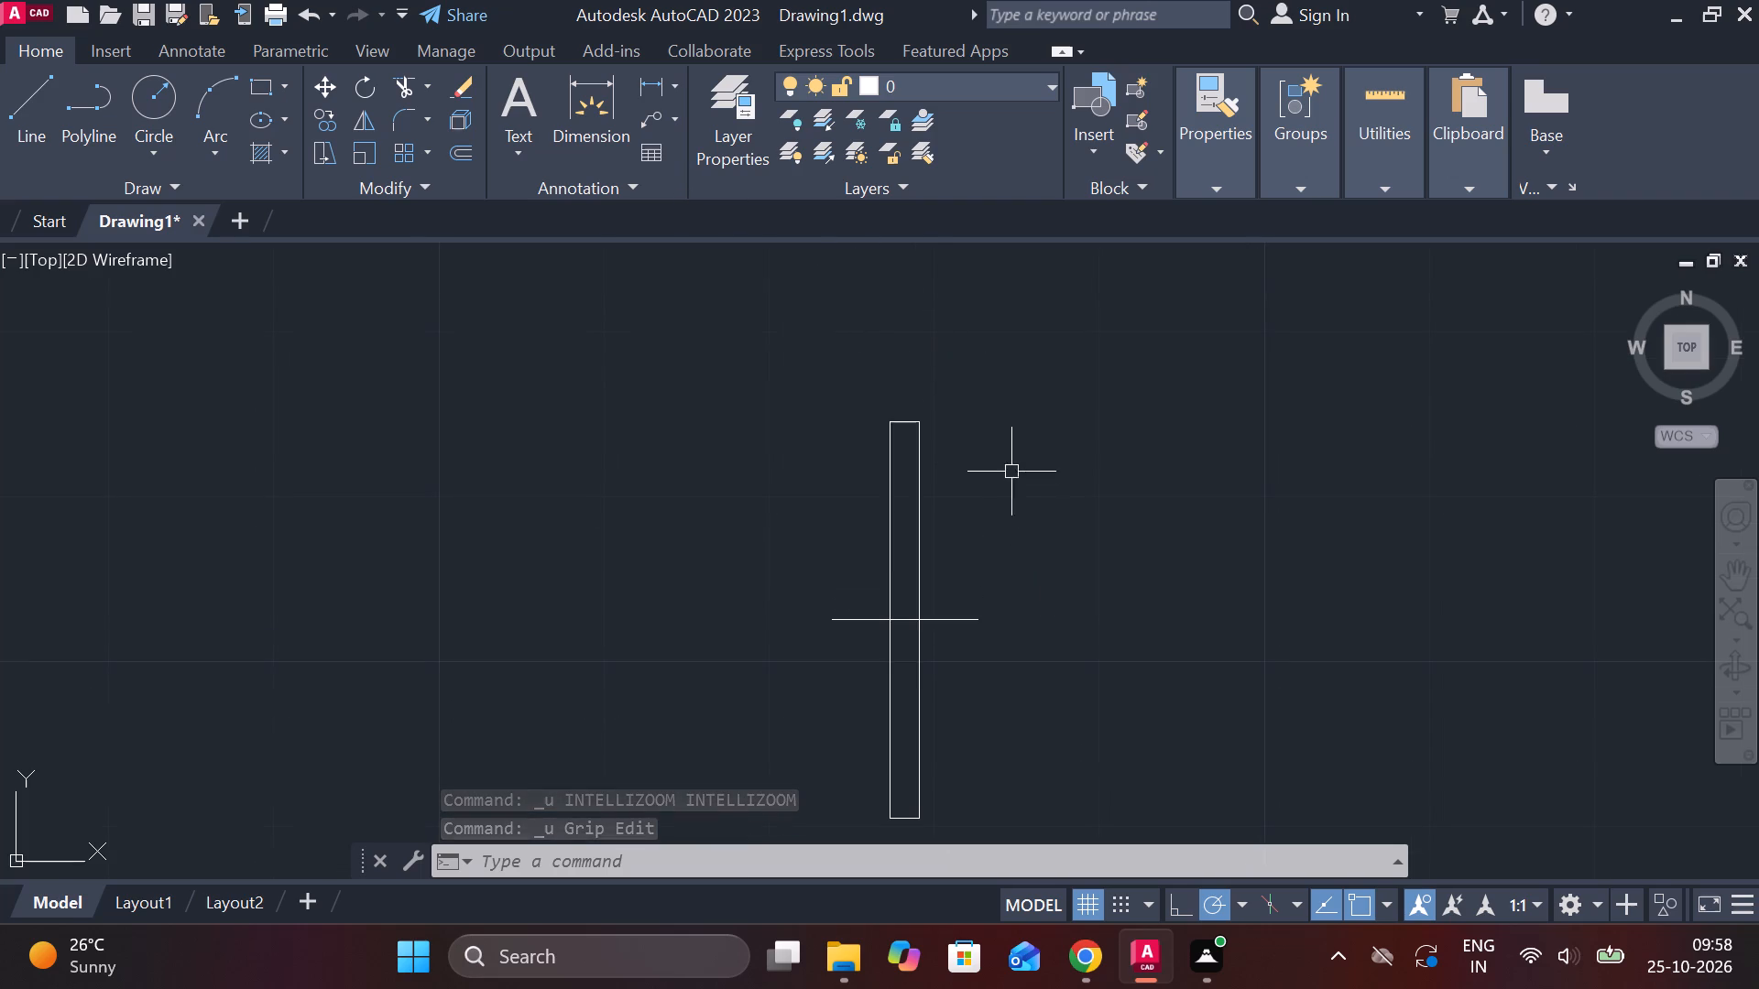
click(646, 92)
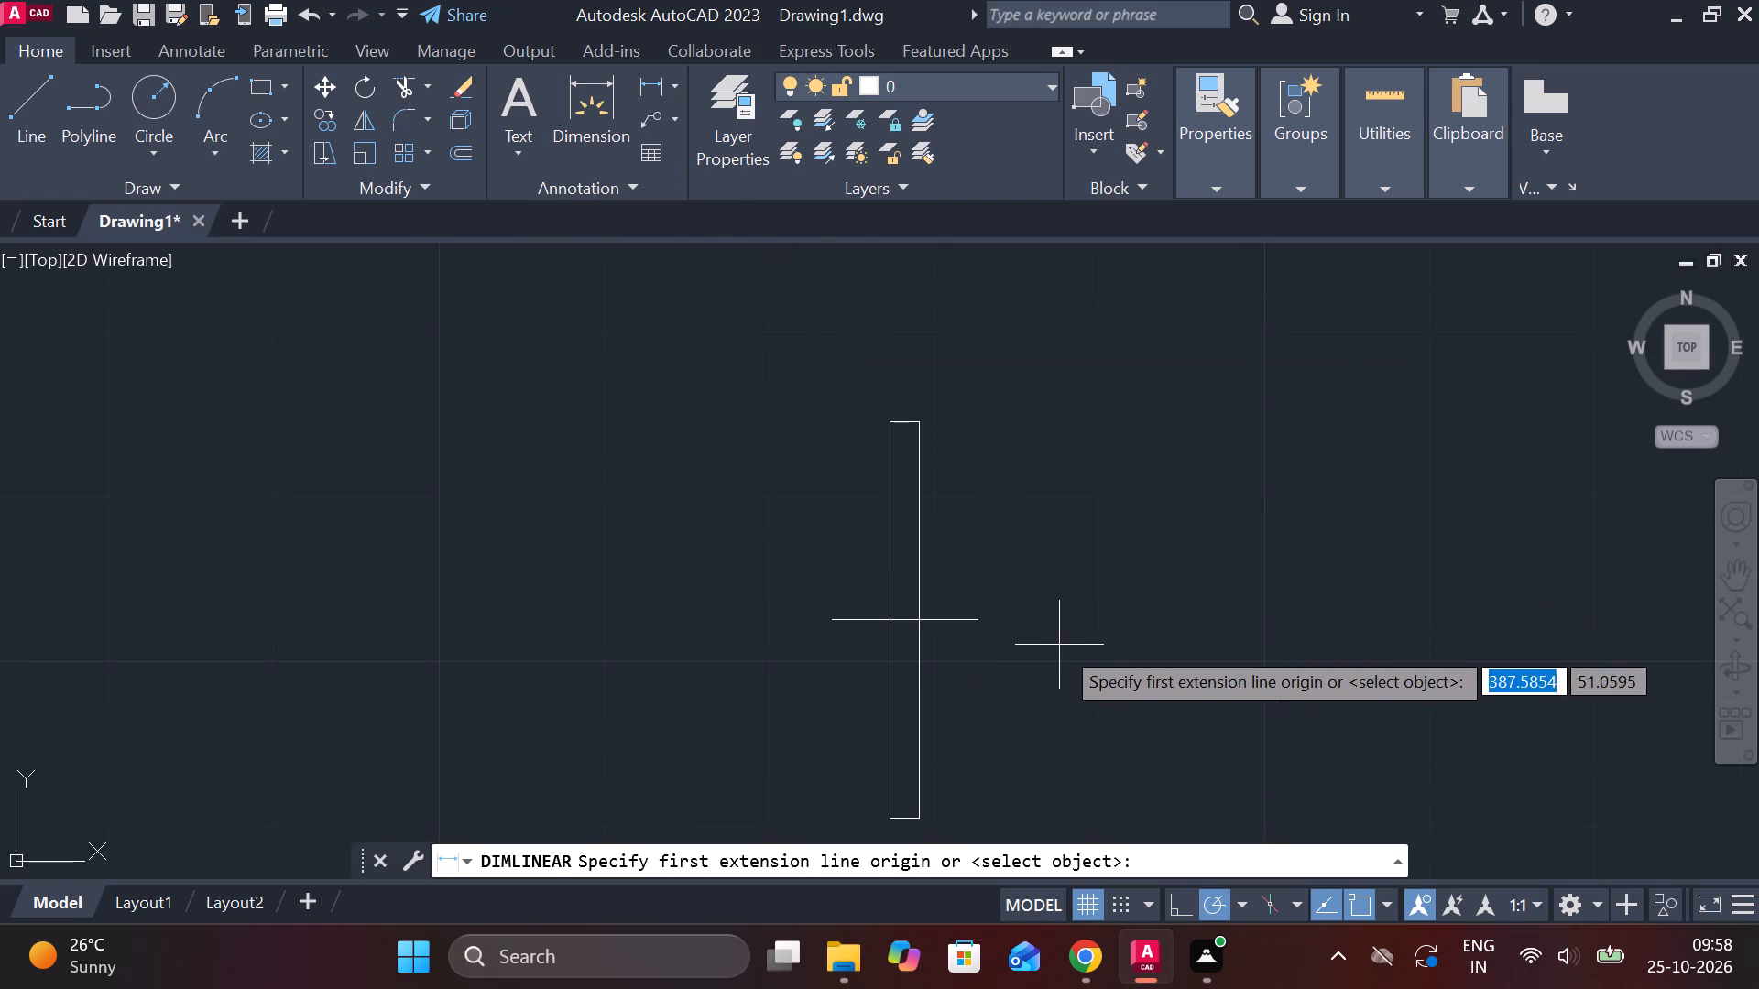
key(Escape)
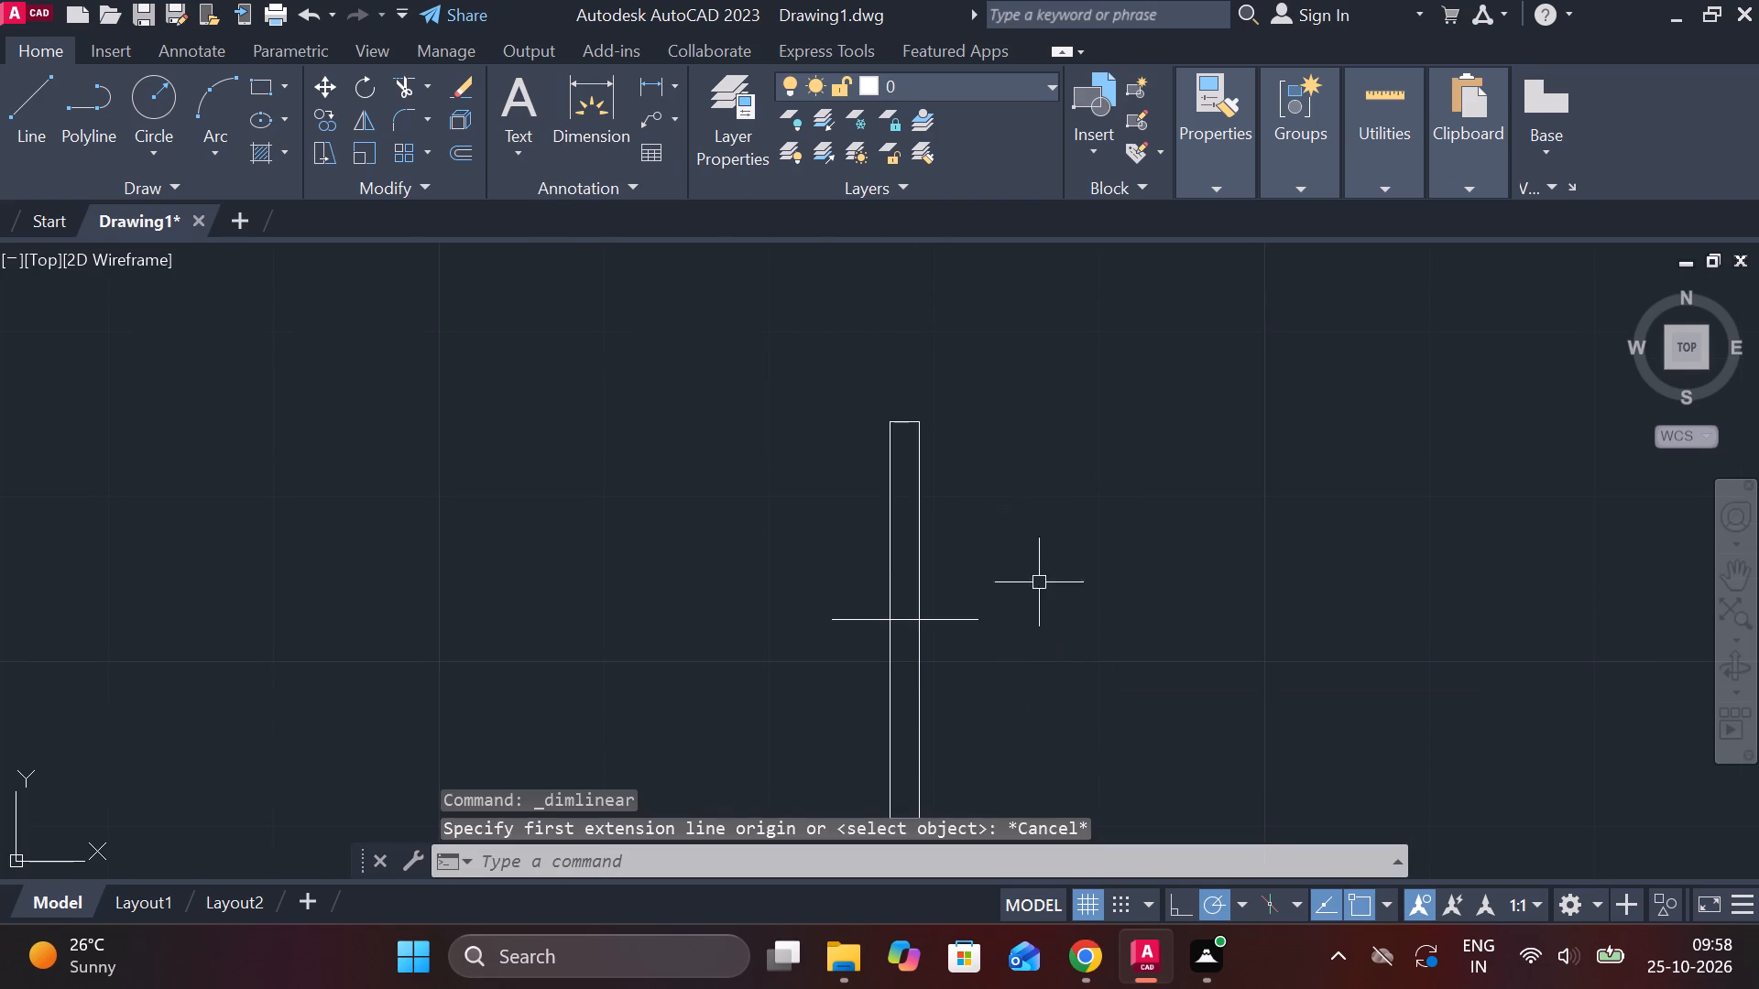
Draw a horizontal line across the thin rectangle 6.25 above its centerline and trim the part overhanging the left edge.
key(l)
key(Return)
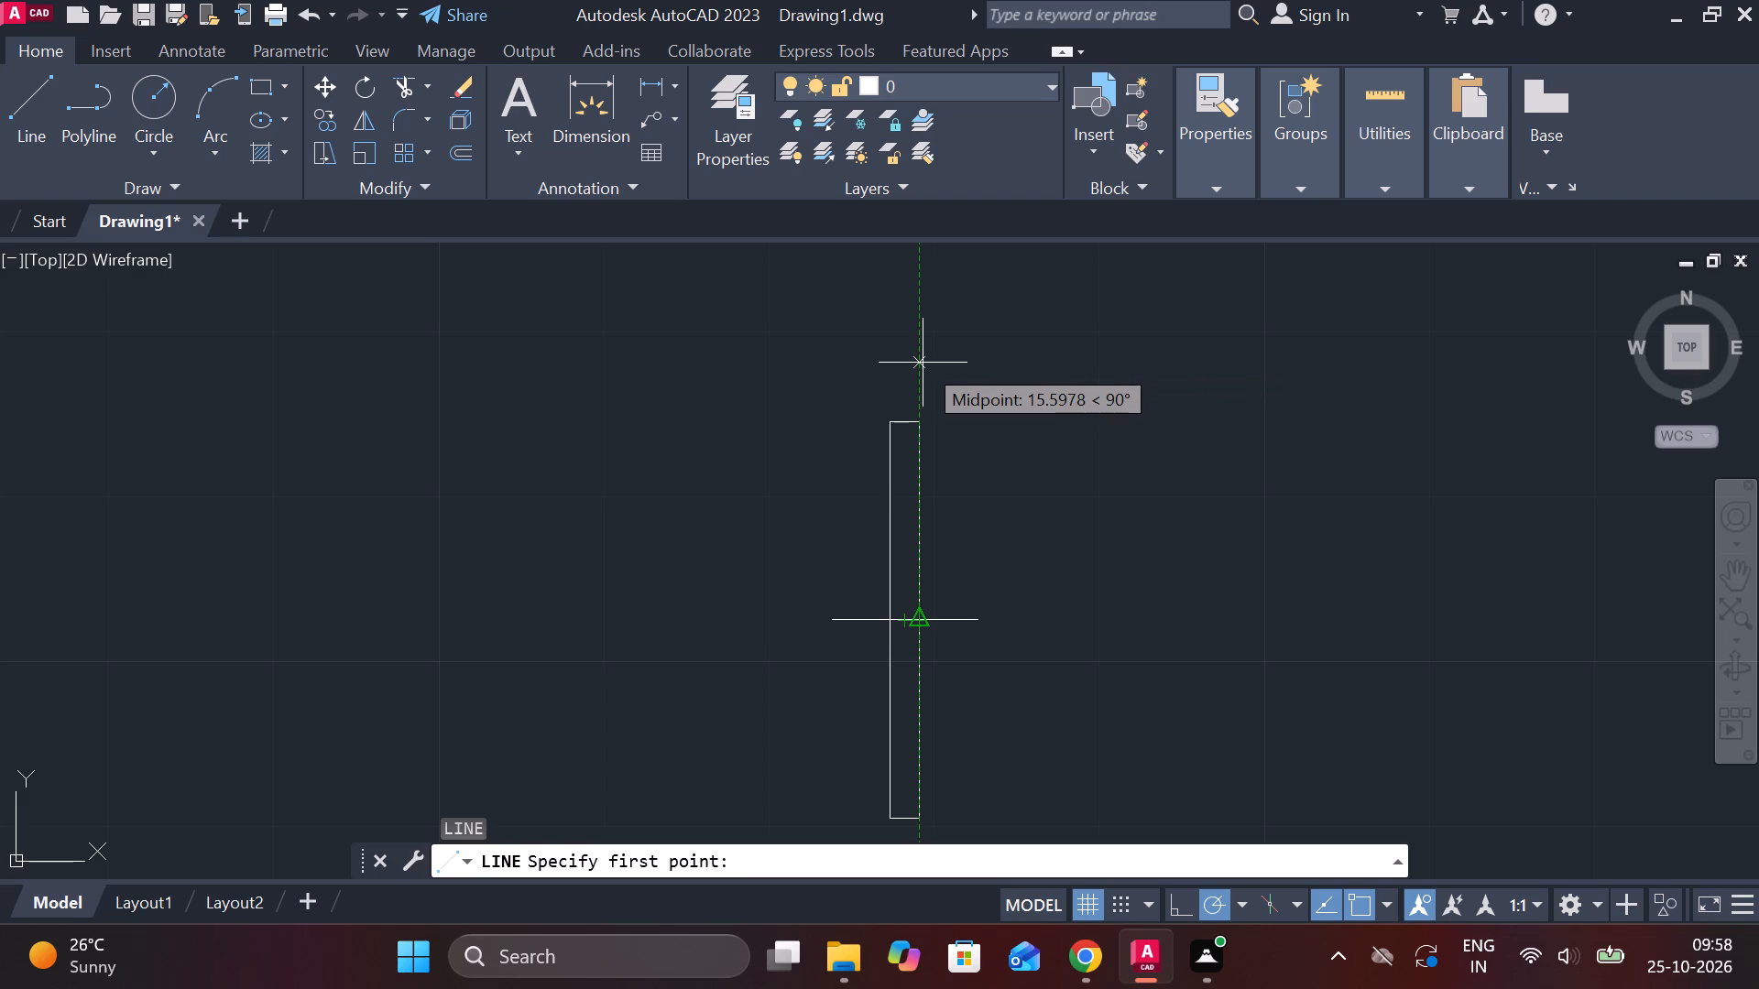
text(6.)
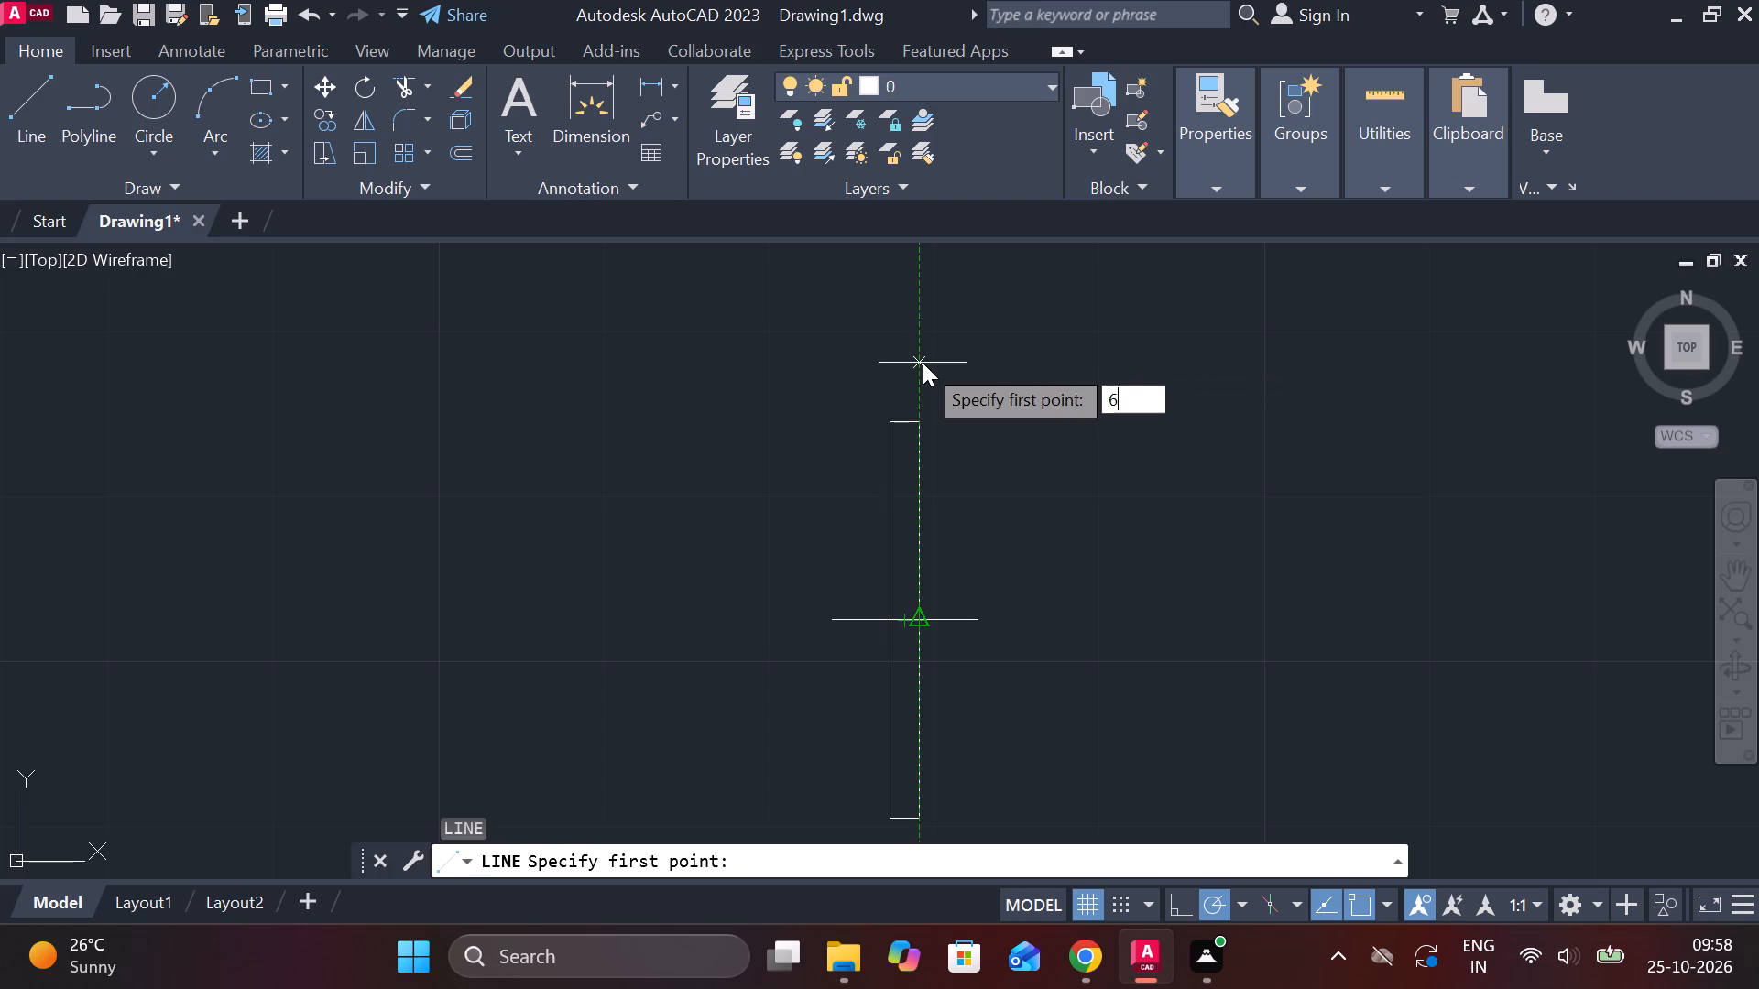
text(25)
key(Return)
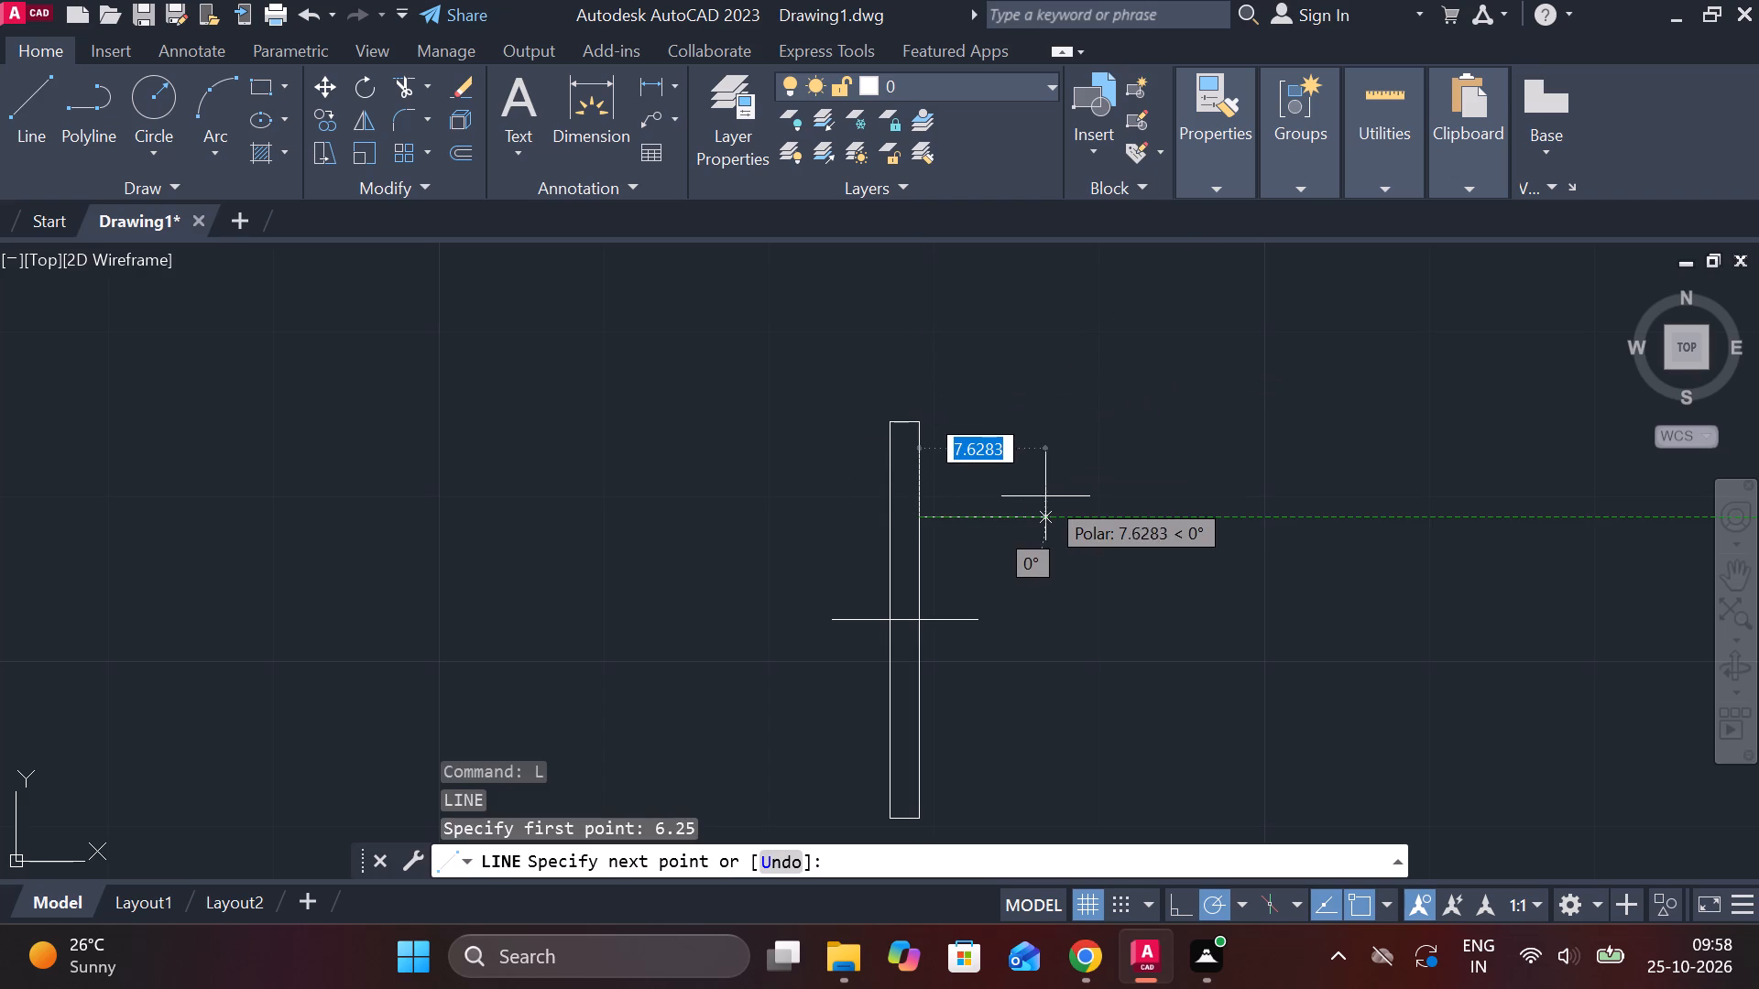
click(781, 507)
key(Escape)
text(TR)
key(space)
click(847, 517)
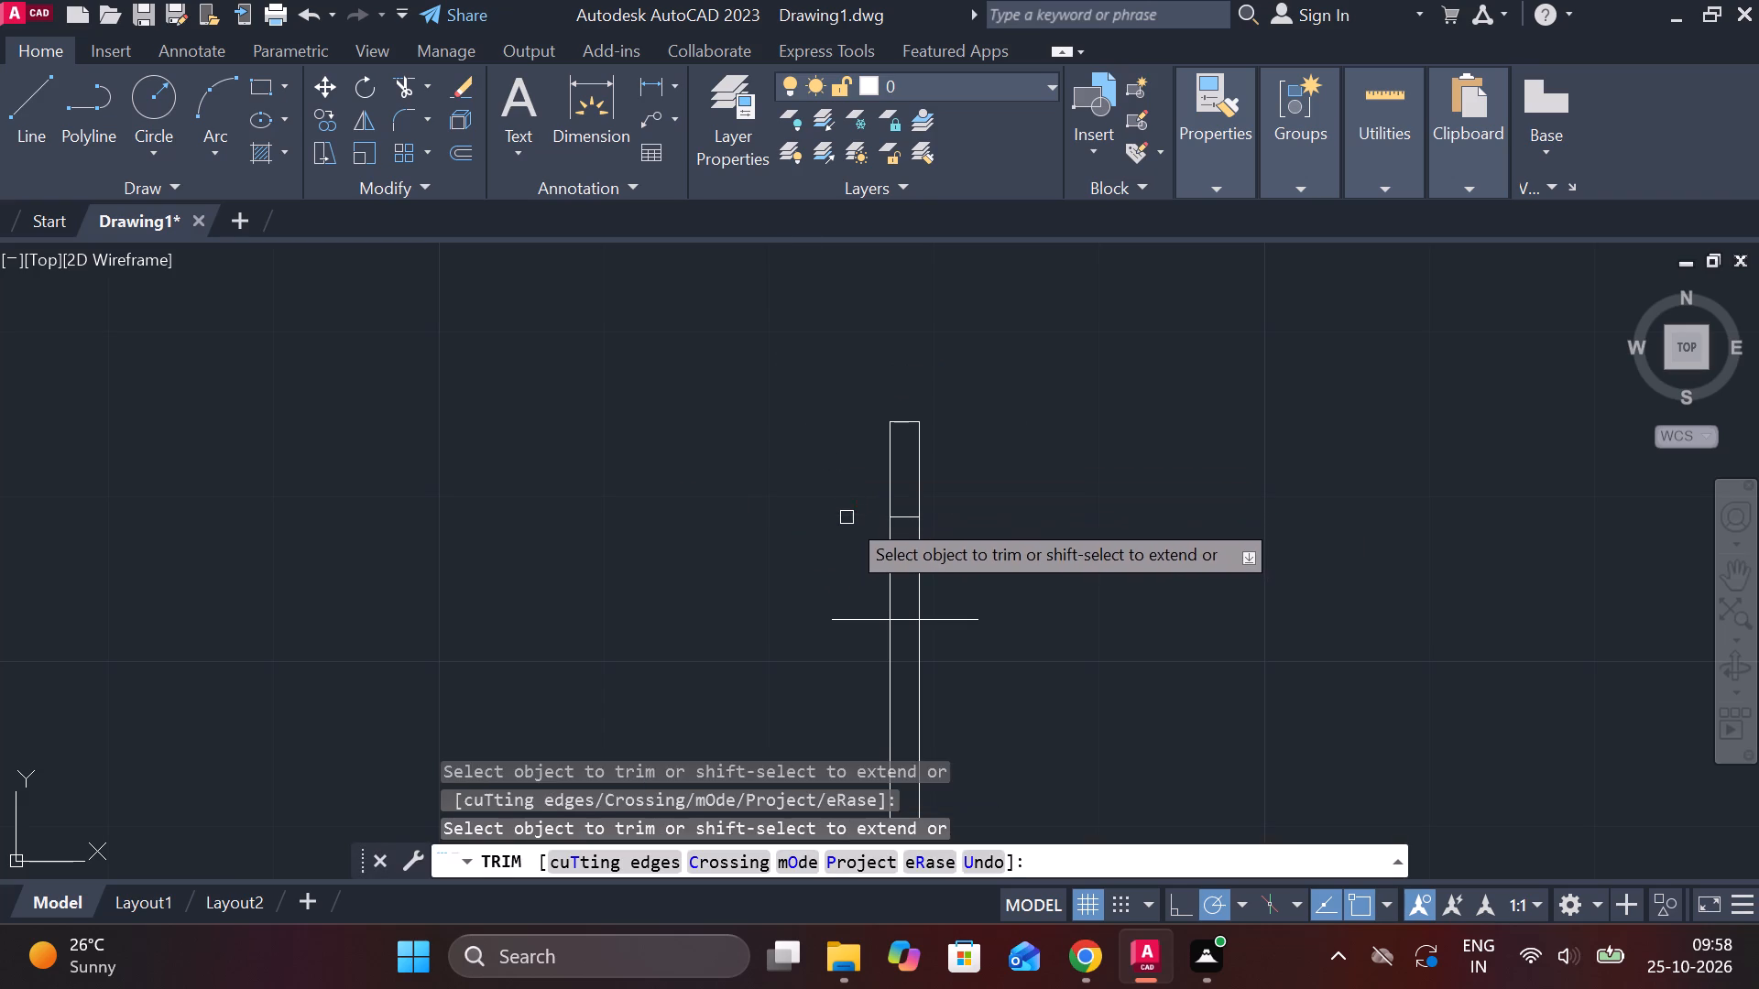
key(Escape)
Mirror the short cross line about the thin rectangle's centerline, keeping the original.
click(901, 516)
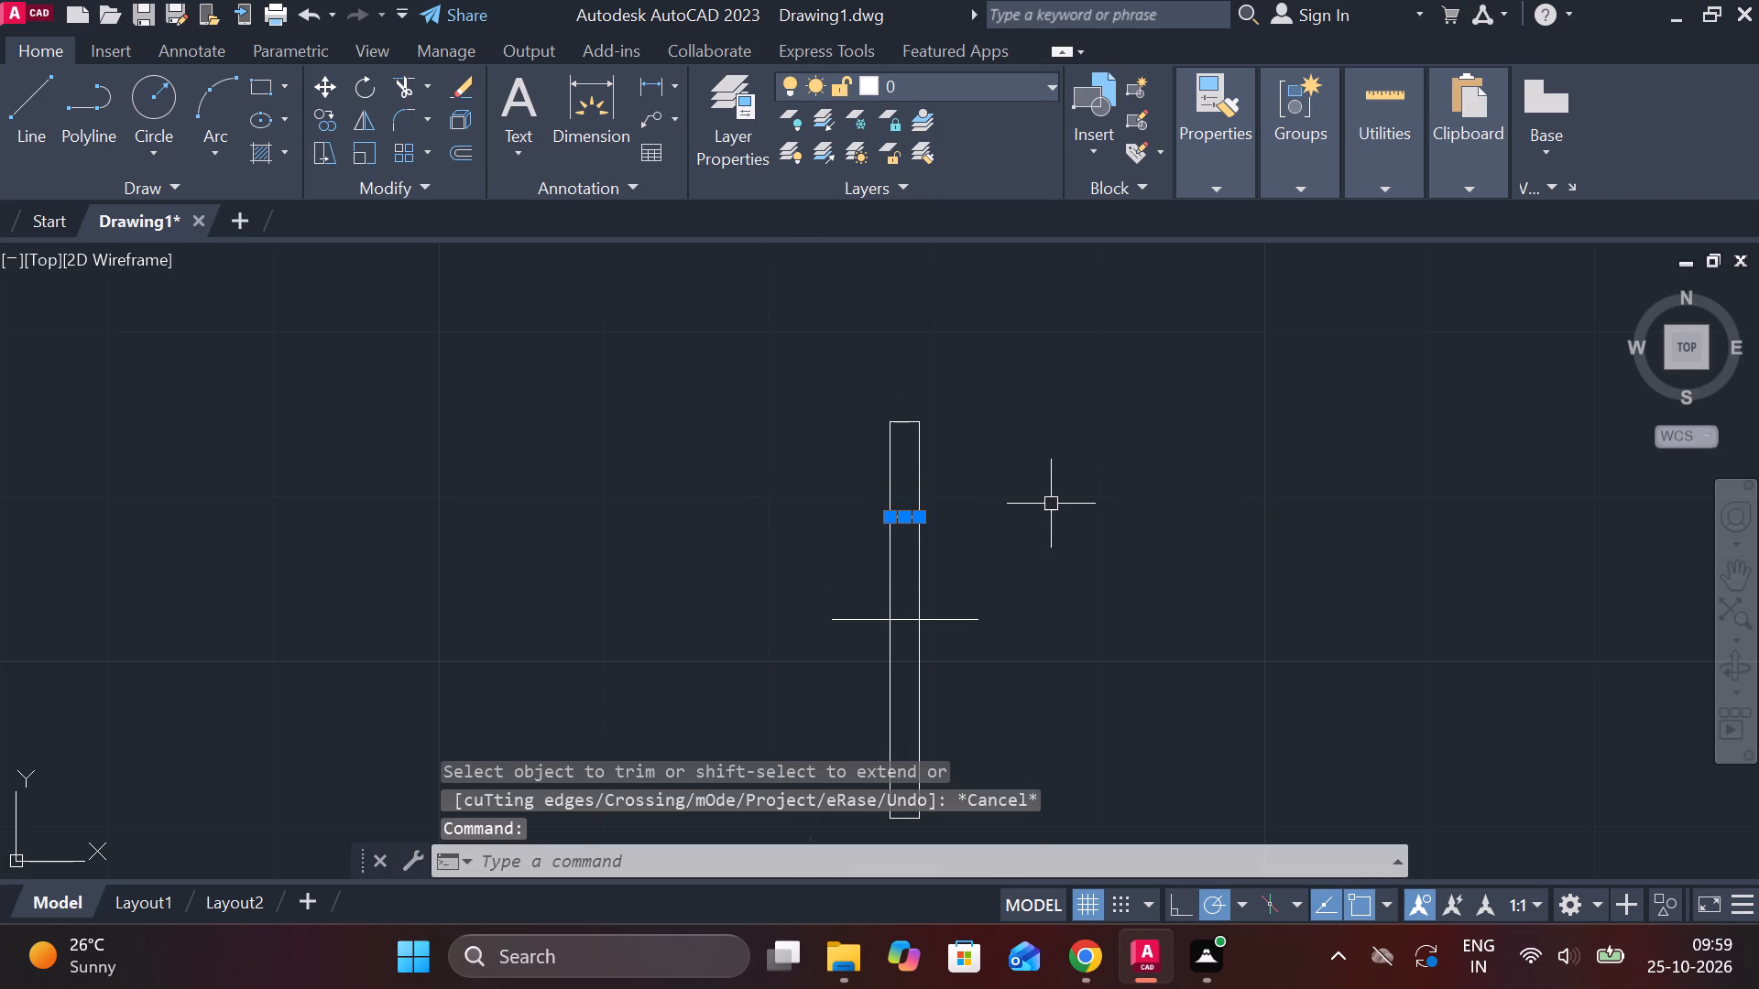
text(MI)
key(Return)
click(884, 615)
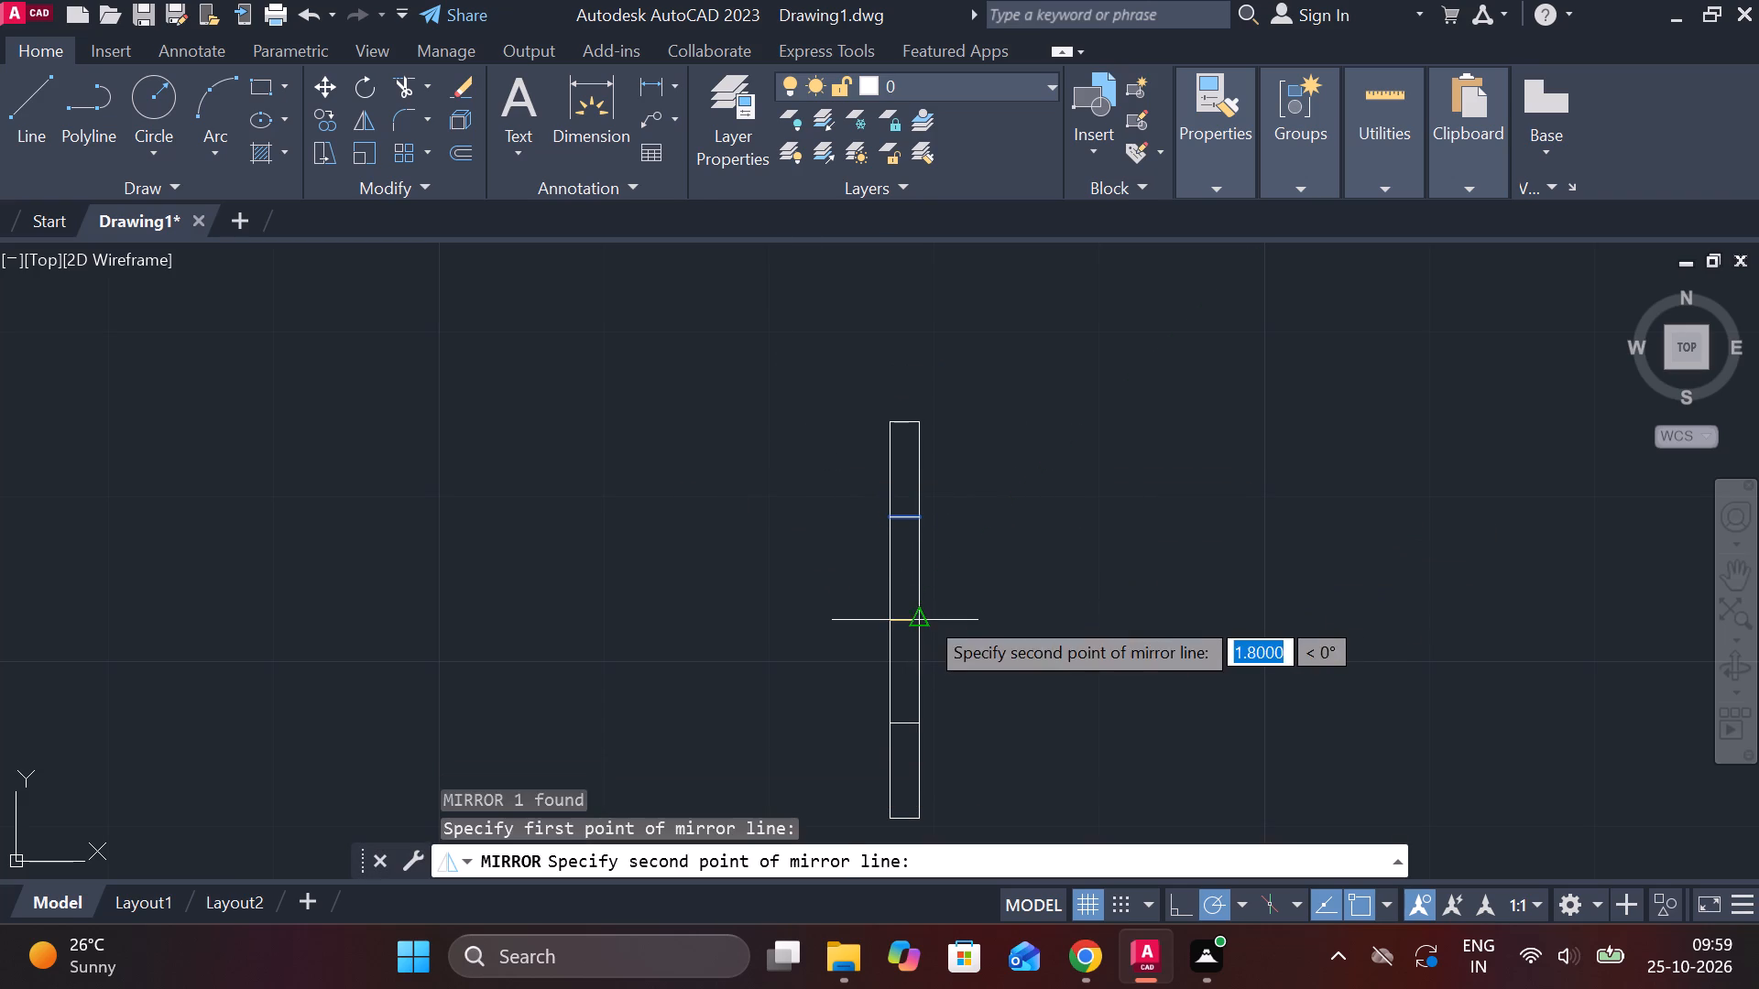
click(925, 615)
drag(999, 724, 925, 615)
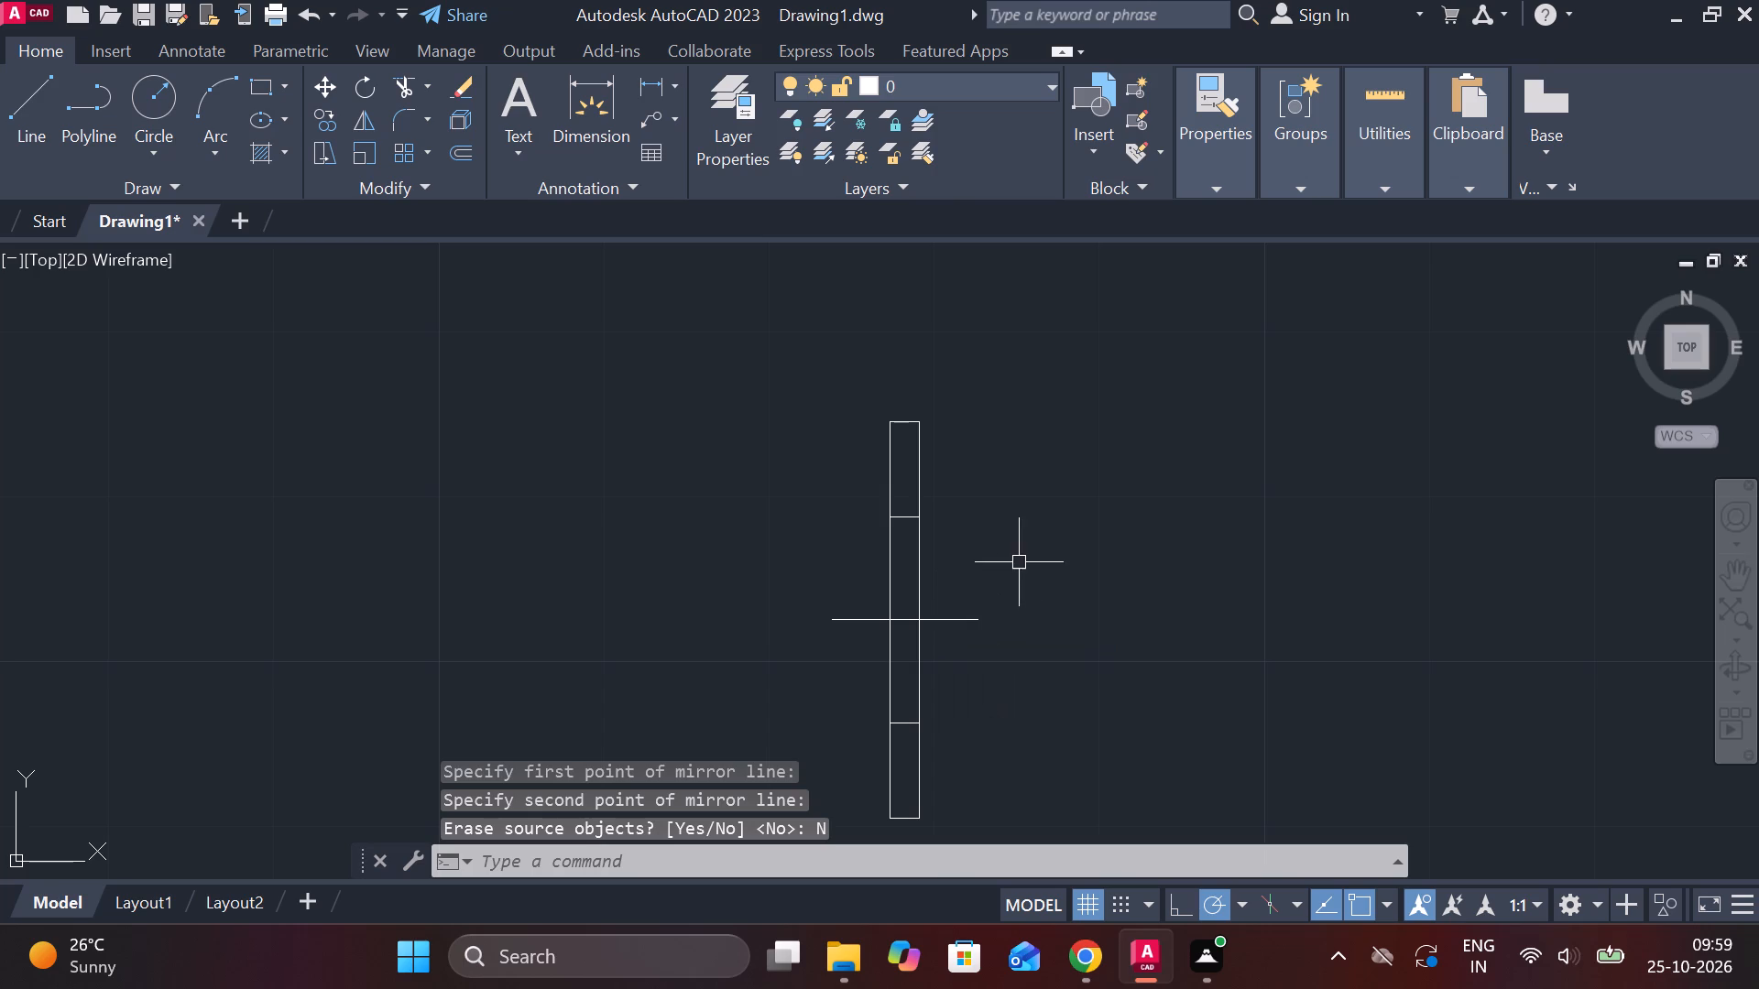
Hatch the thin part's top and bottom end sections outside the two cross lines, at angle 90 and scale 0.6.
scroll(927, 384, down, 1)
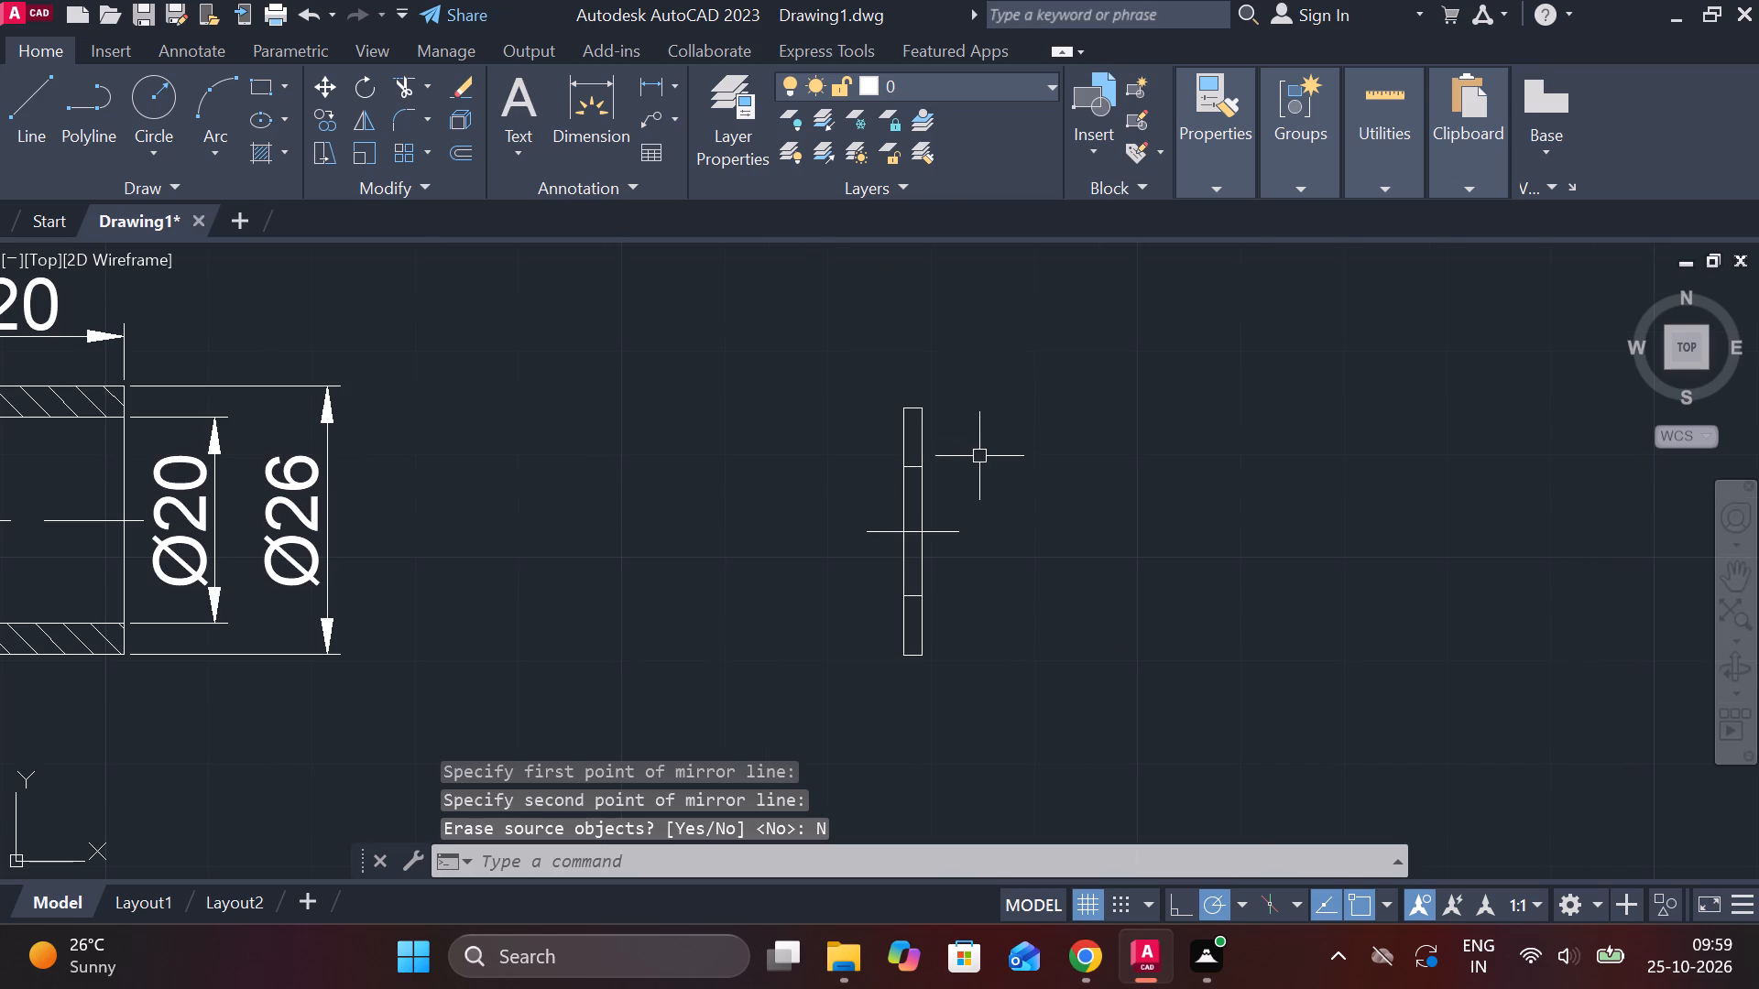
click(253, 147)
scroll(998, 344, up, 1)
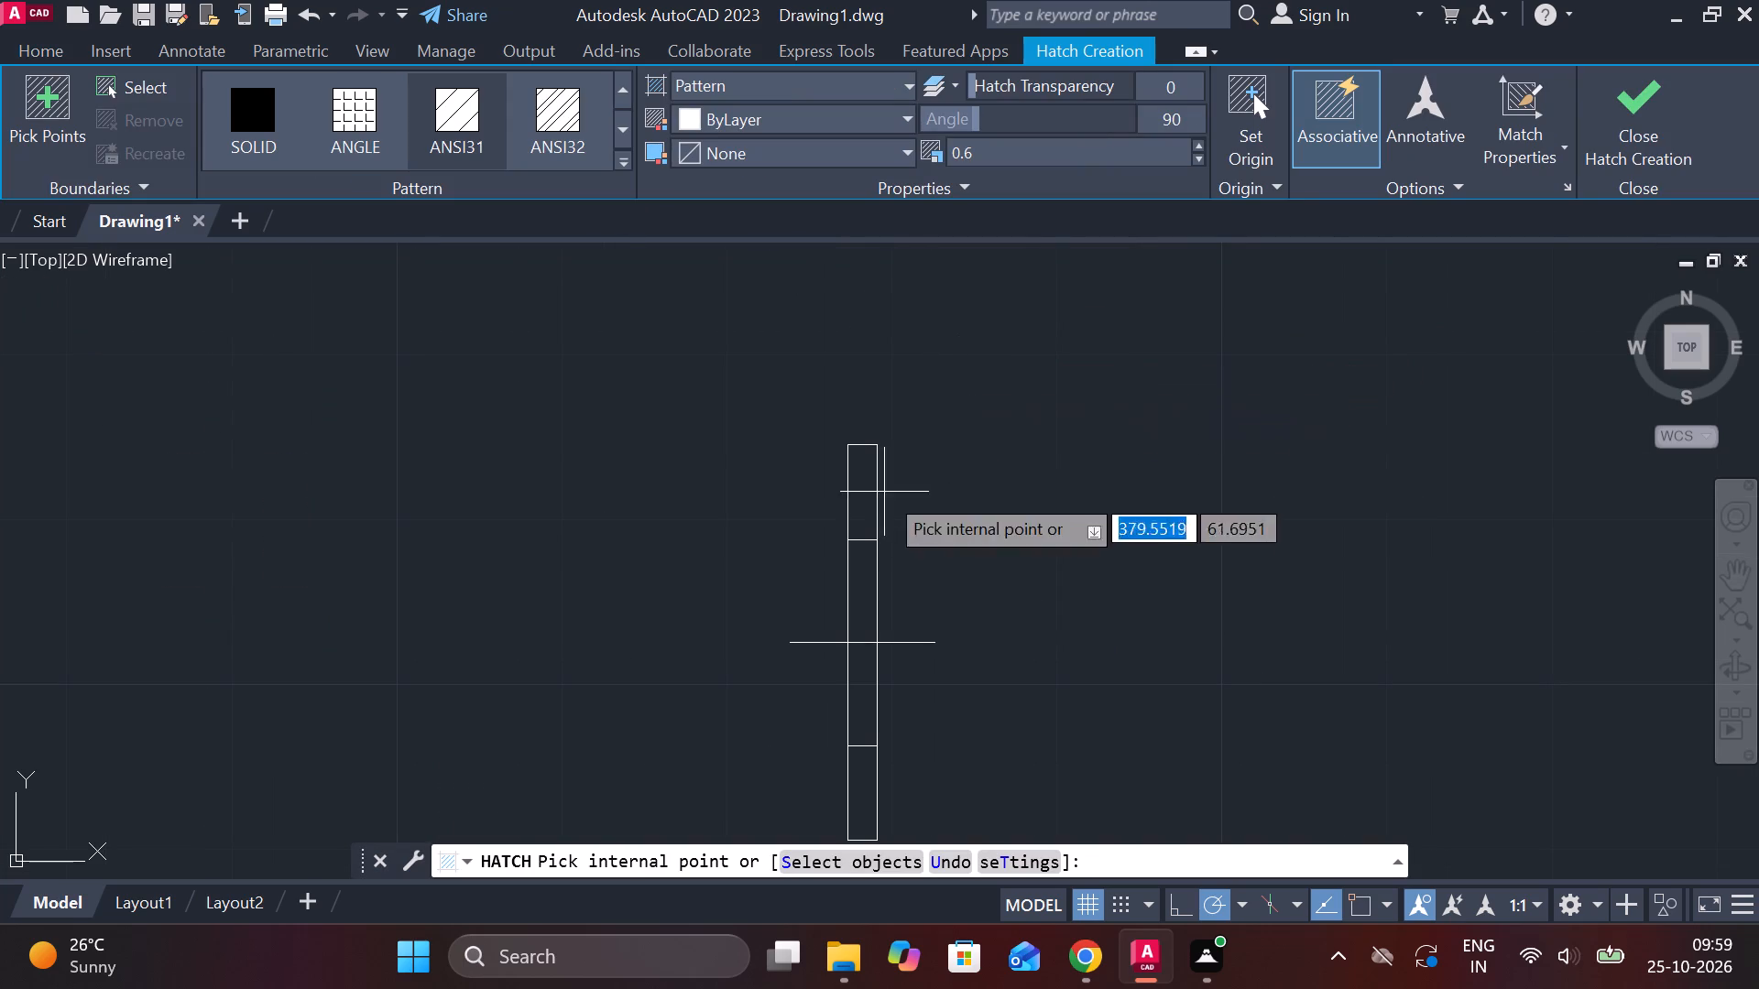
click(856, 502)
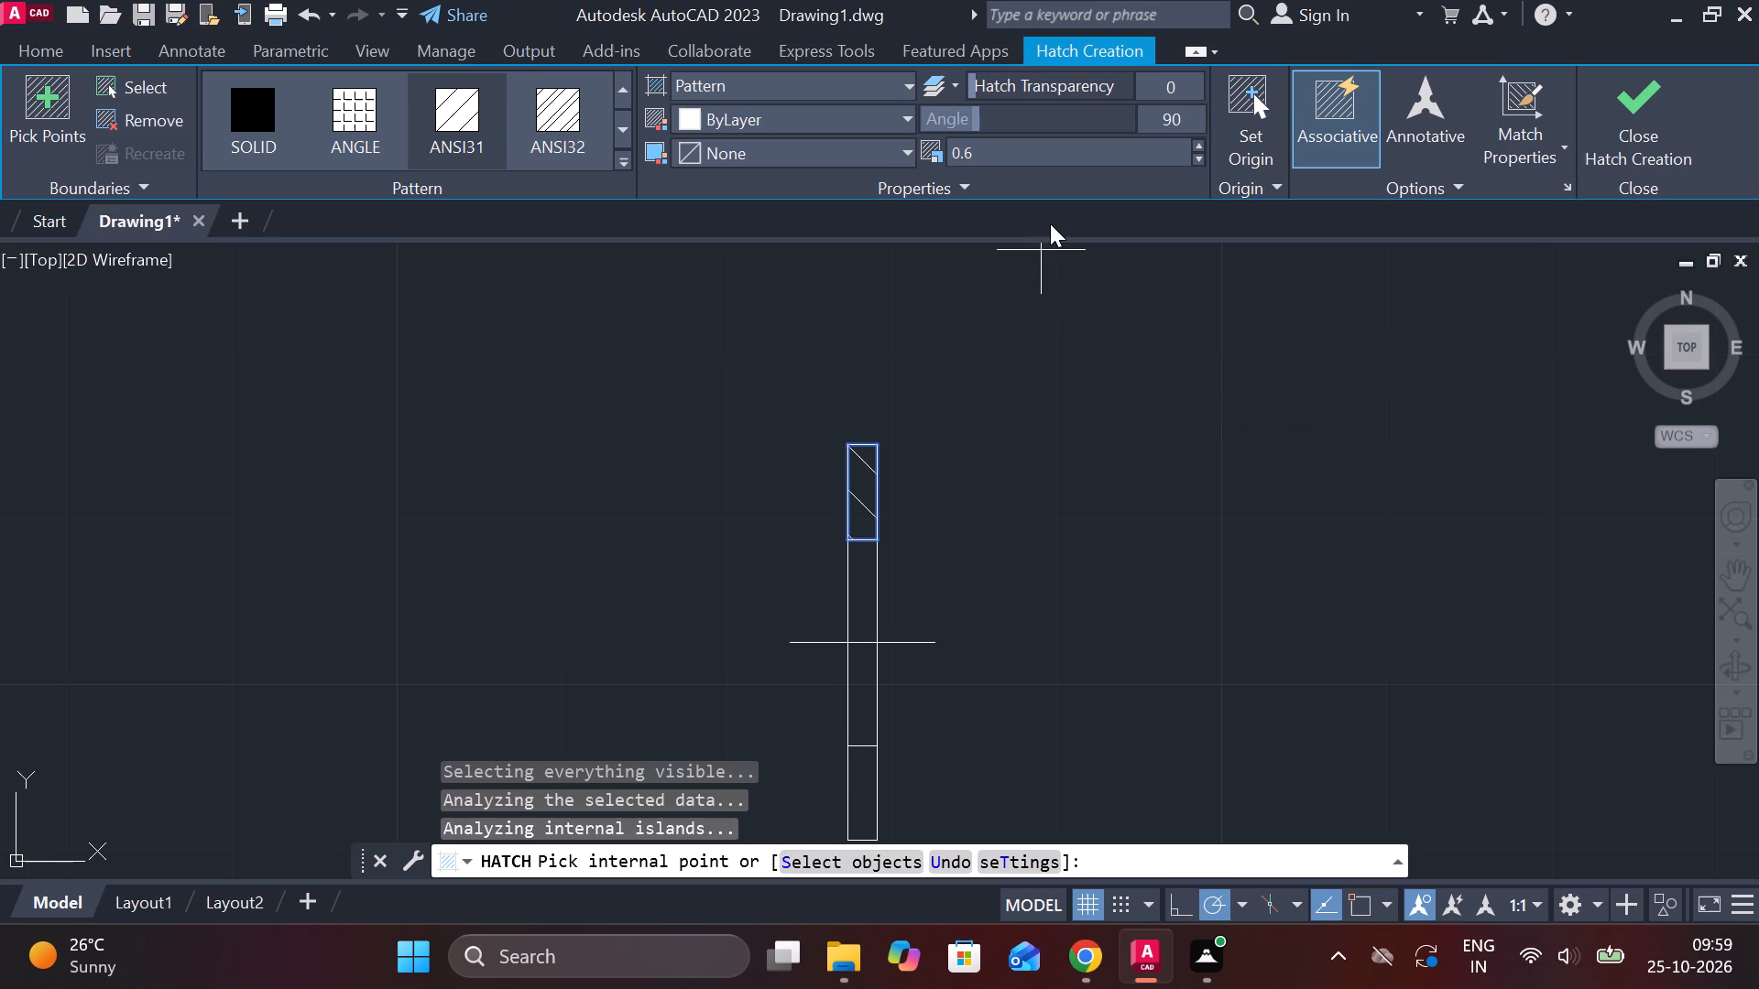
scroll(1094, 386, down, 2)
scroll(1011, 596, up, 2)
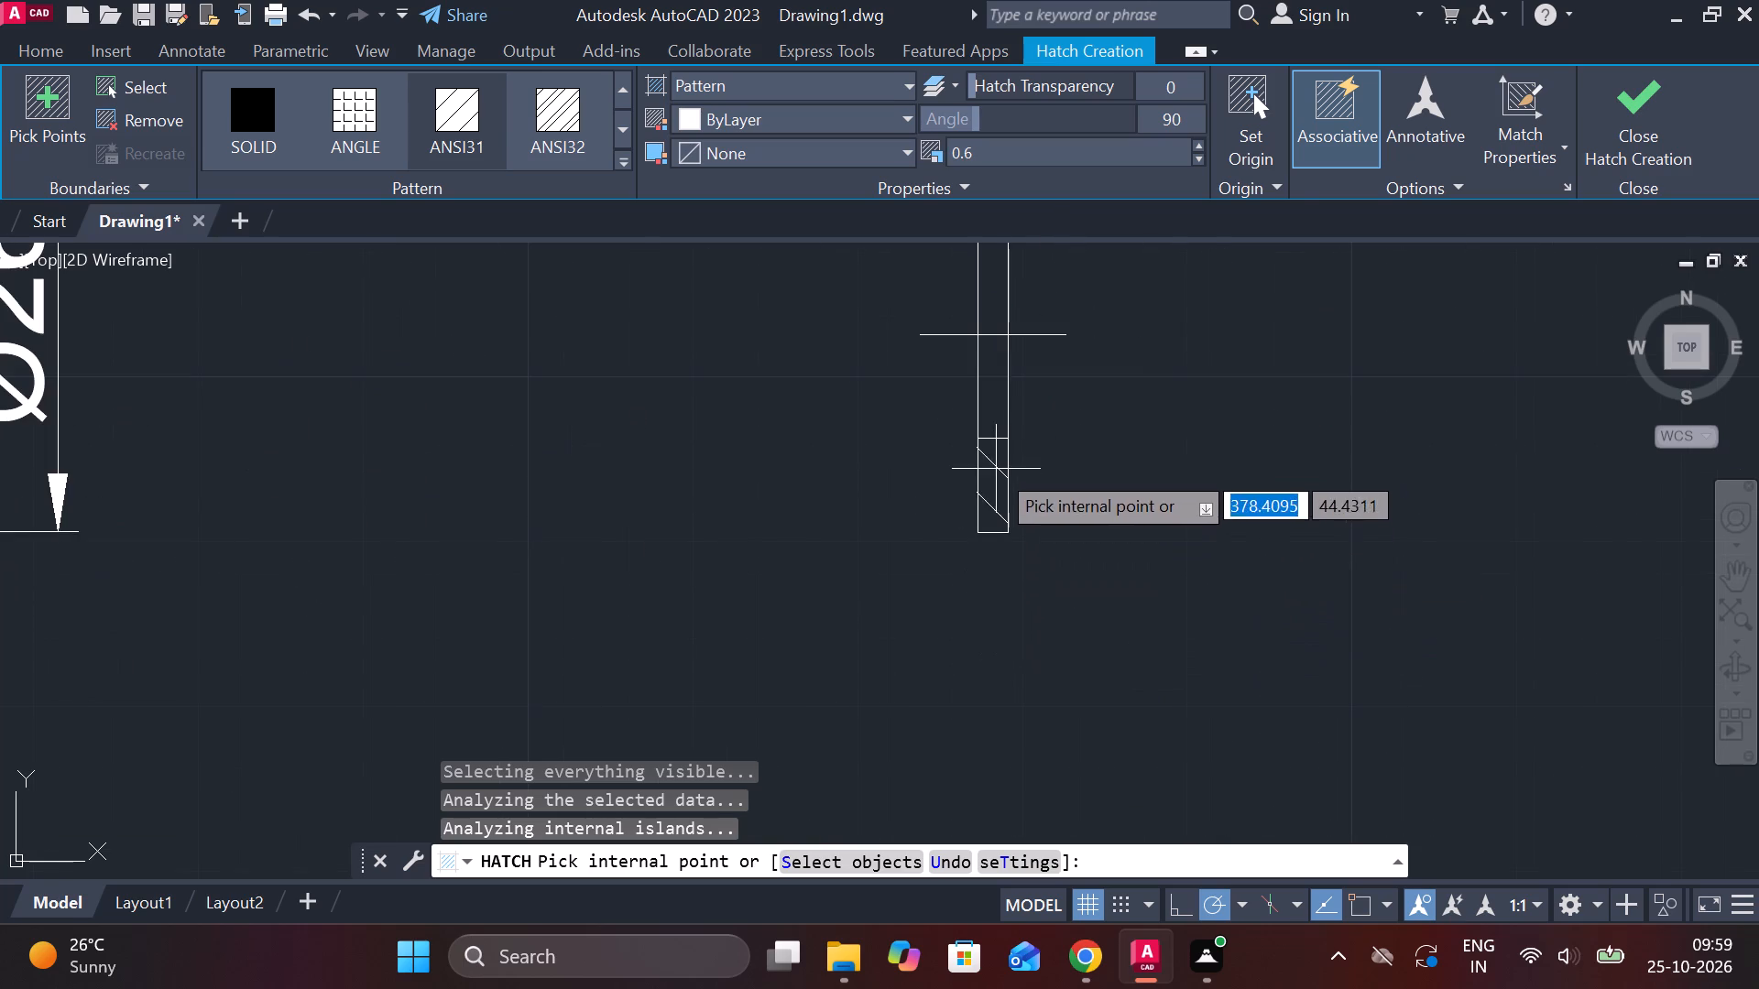
click(996, 469)
scroll(1159, 473, down, 1)
middle_drag(1159, 473, 1093, 555)
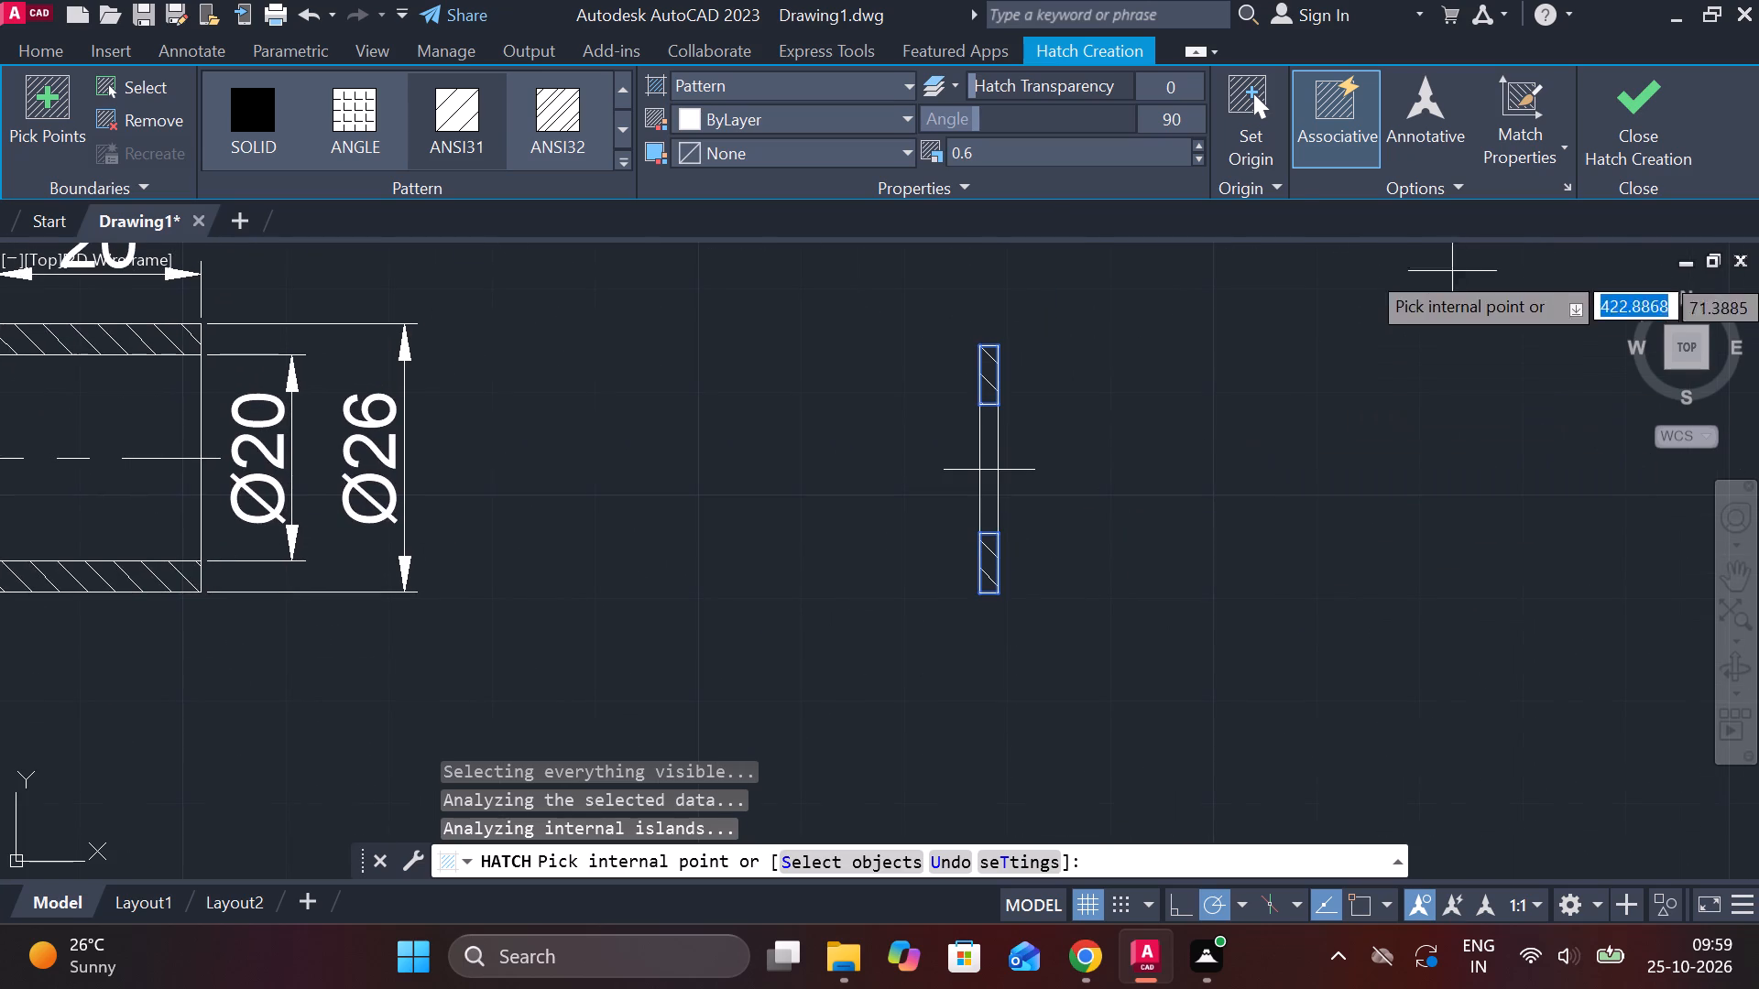
click(1637, 133)
Copy the whole hatched thin part with its centerline to the undimensioned copies, beyond the two bearing-ring copies.
click(898, 319)
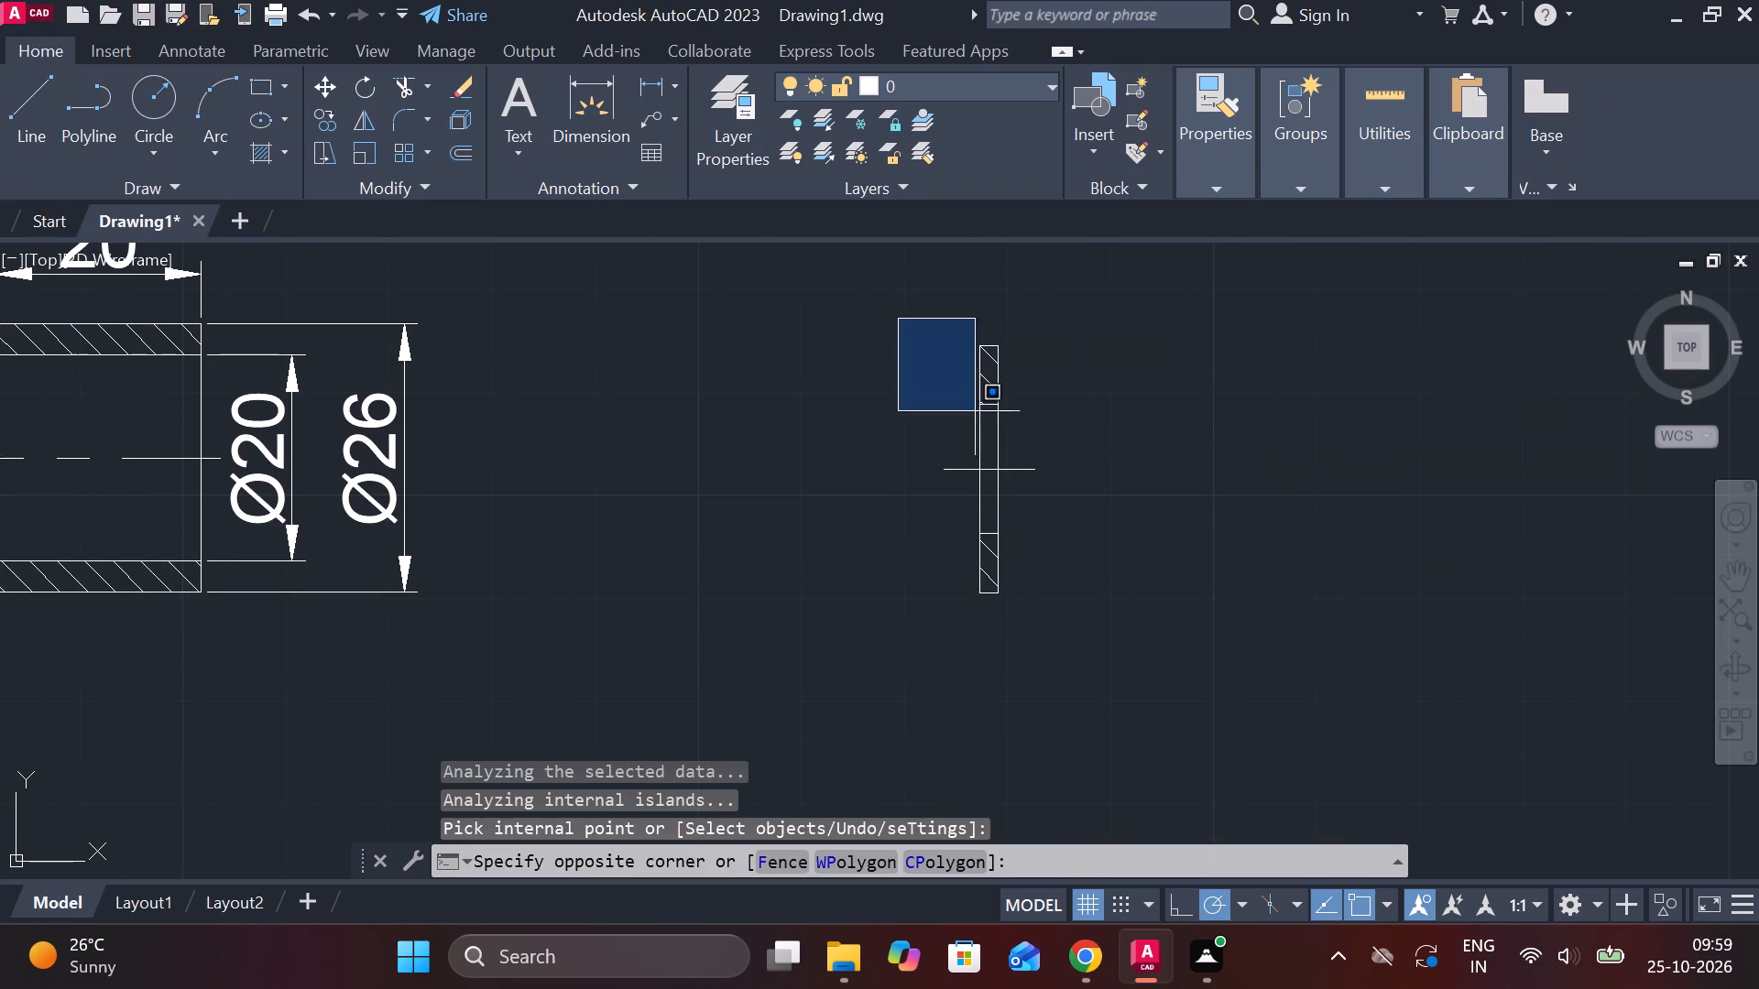
click(1126, 644)
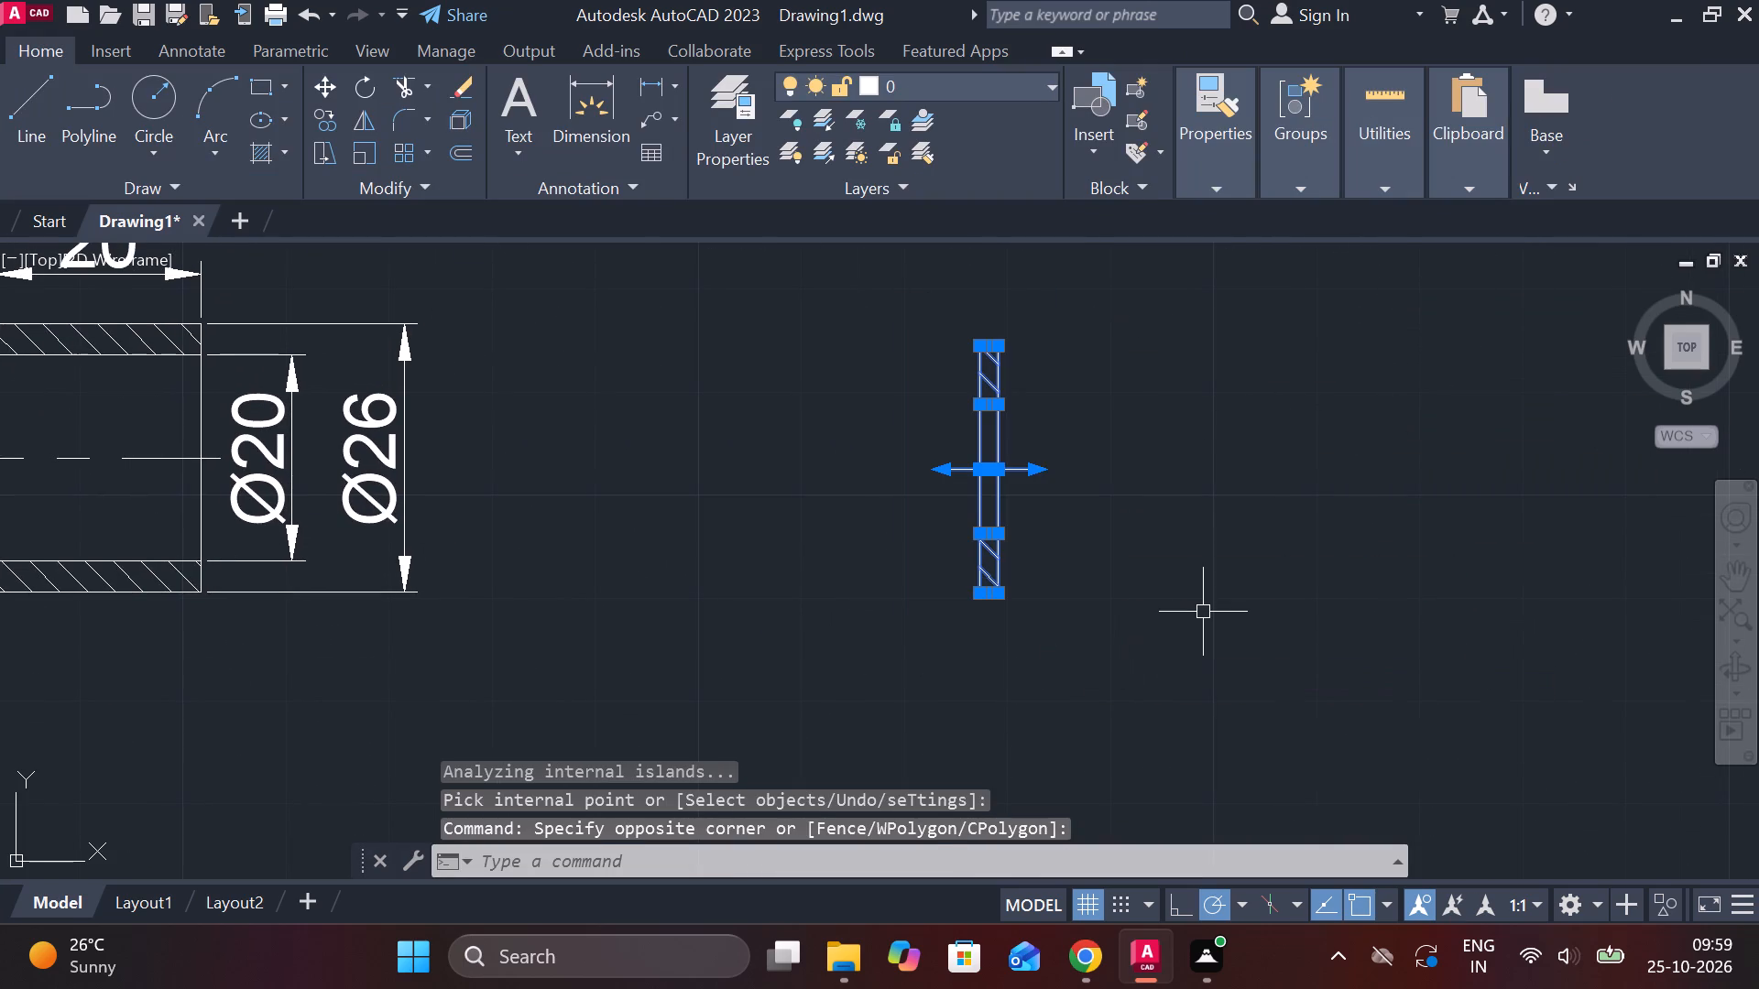
text(CO)
key(Return)
click(1211, 608)
scroll(1219, 606, down, 3)
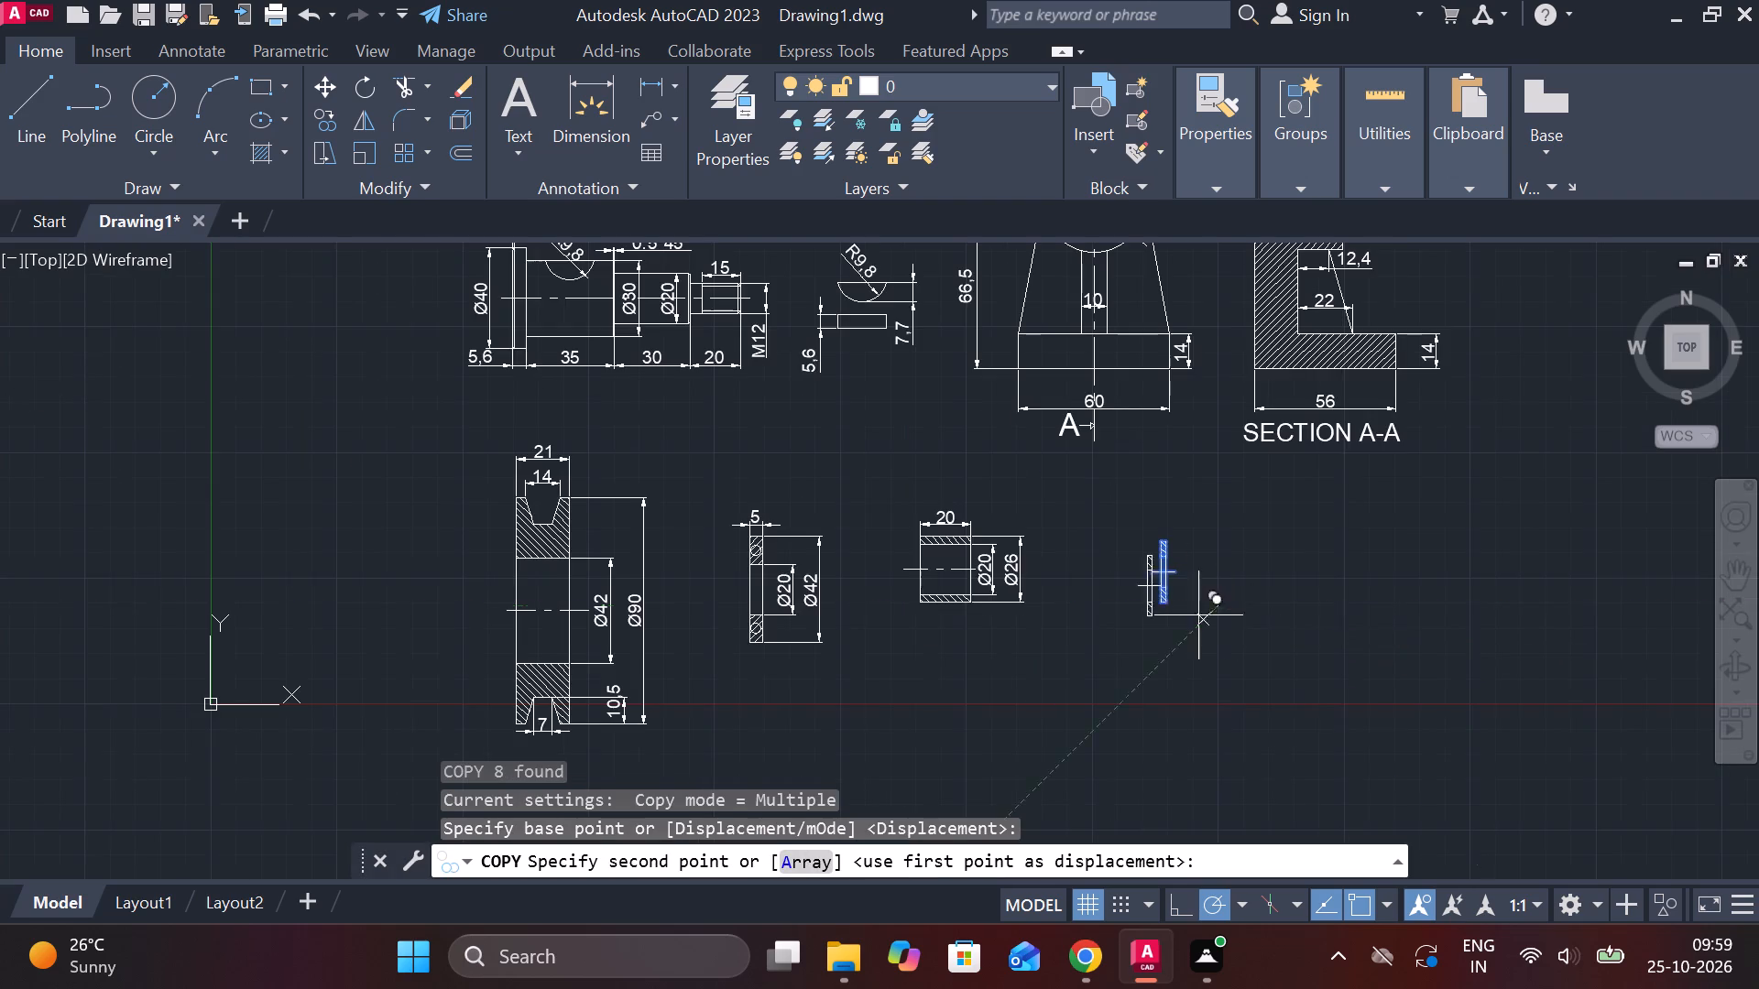
middle_drag(681, 524, 1308, 589)
click(793, 372)
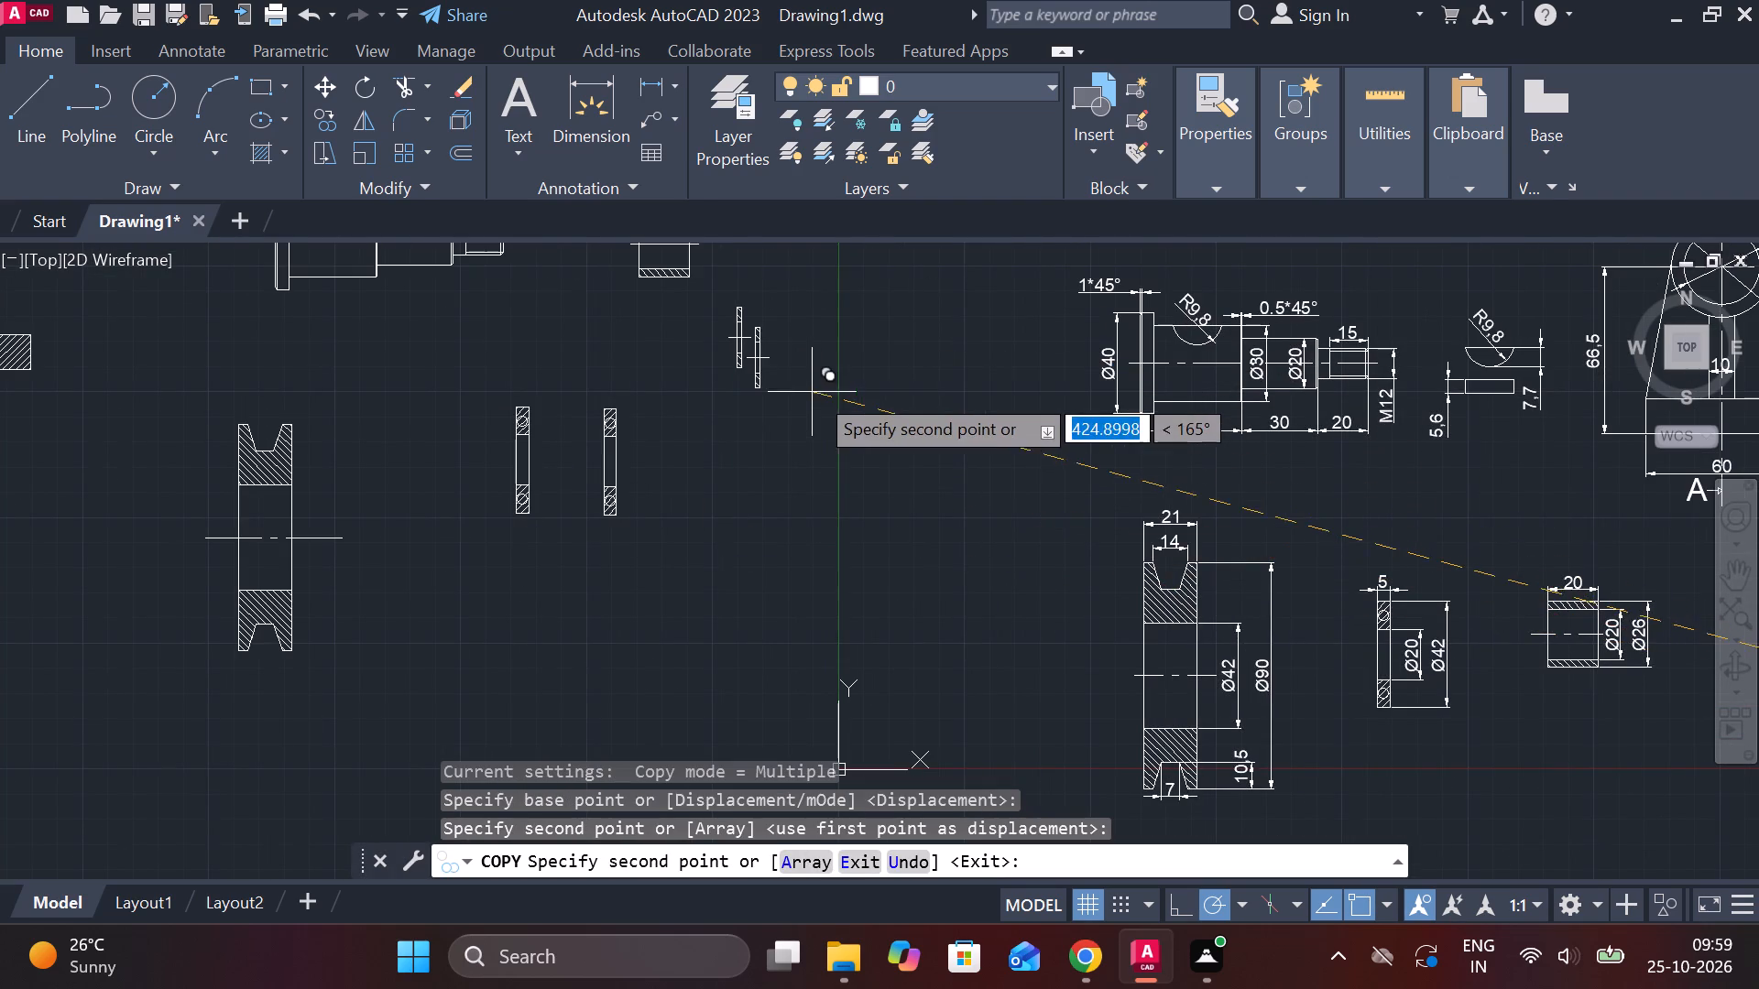
middle_click(911, 546)
key(Escape)
key(Escape)
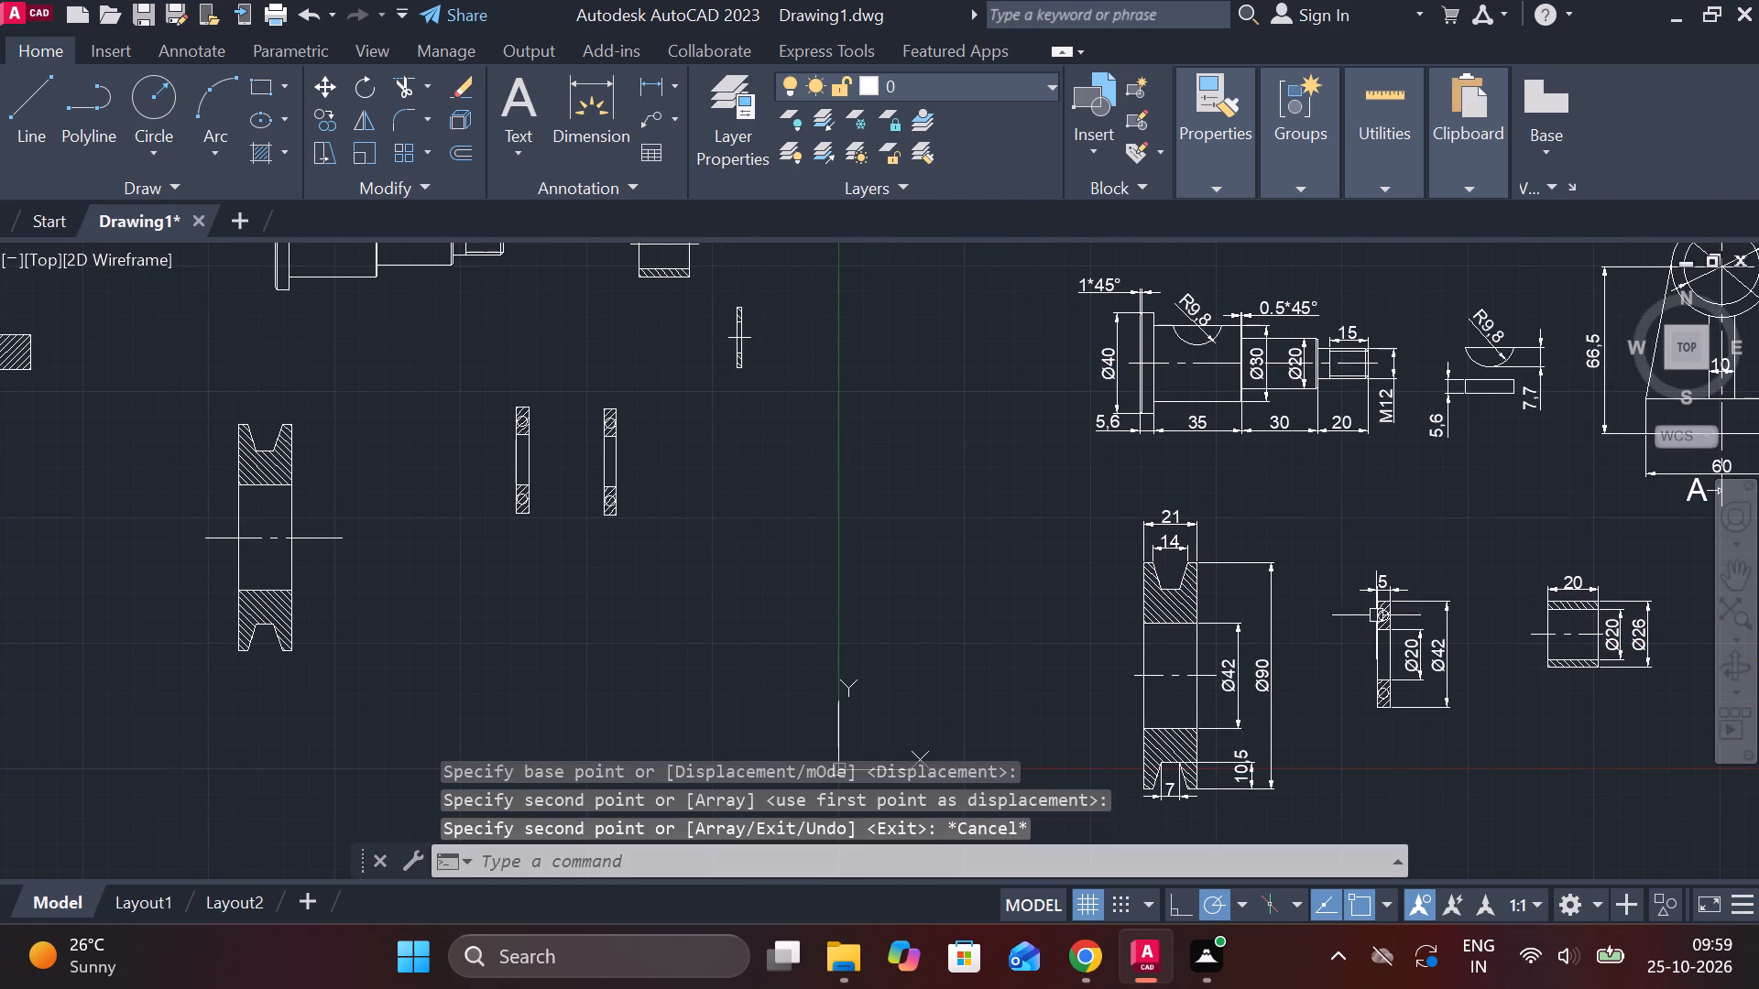
Add a linear dimension for the original thin part's width above its top edge.
middle_drag(1389, 619, 861, 612)
scroll(1404, 634, up, 1)
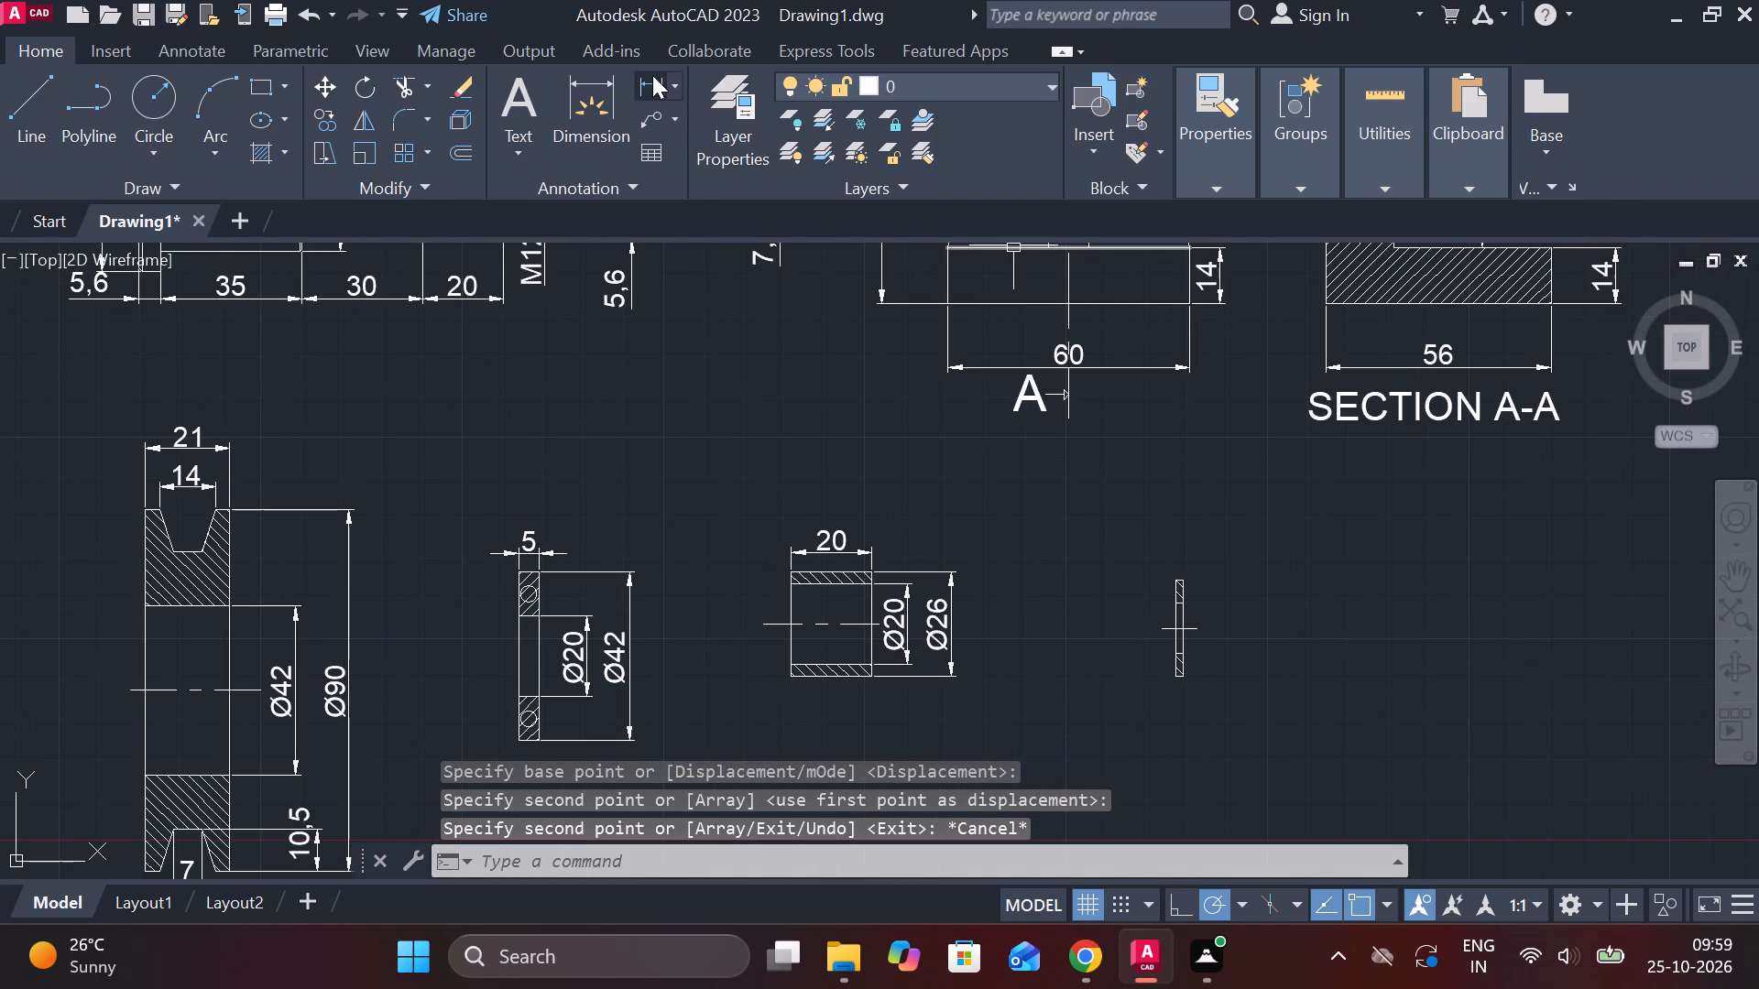
click(652, 75)
scroll(1268, 596, up, 3)
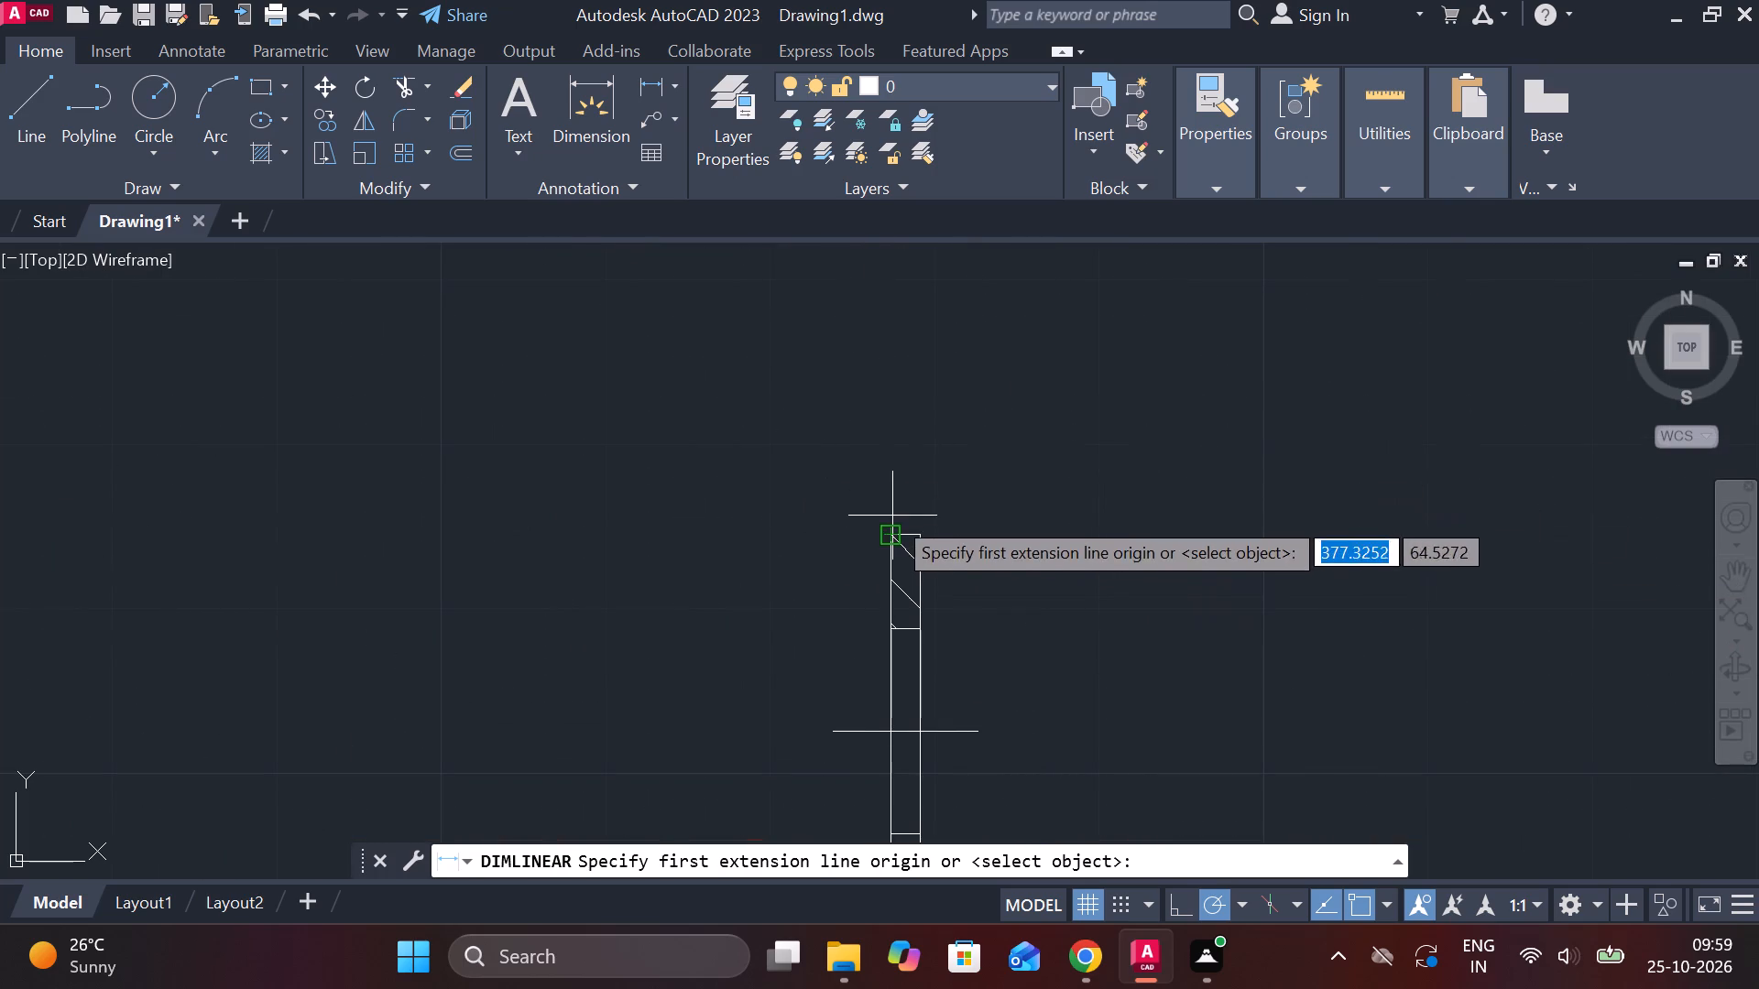
click(892, 516)
click(924, 528)
click(941, 422)
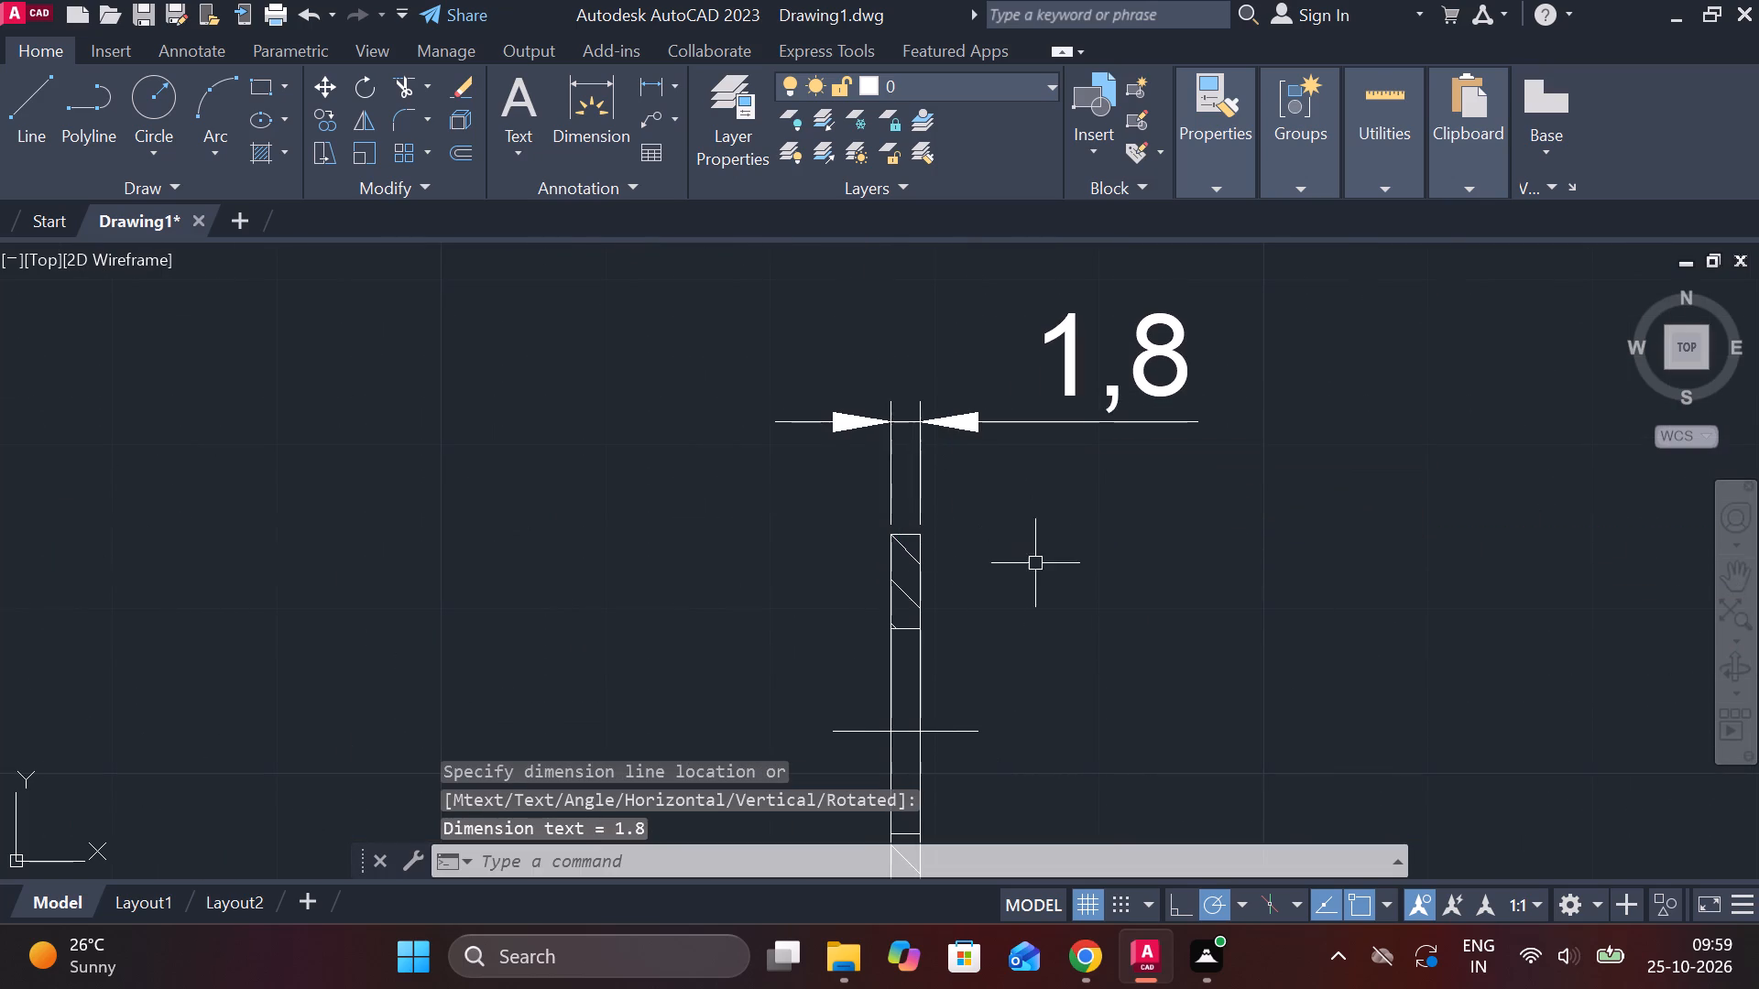
Dimension the thin part's inner opening between the cross lines on its right side and its overall height on its left.
middle_drag(1035, 610, 910, 460)
key(space)
click(802, 486)
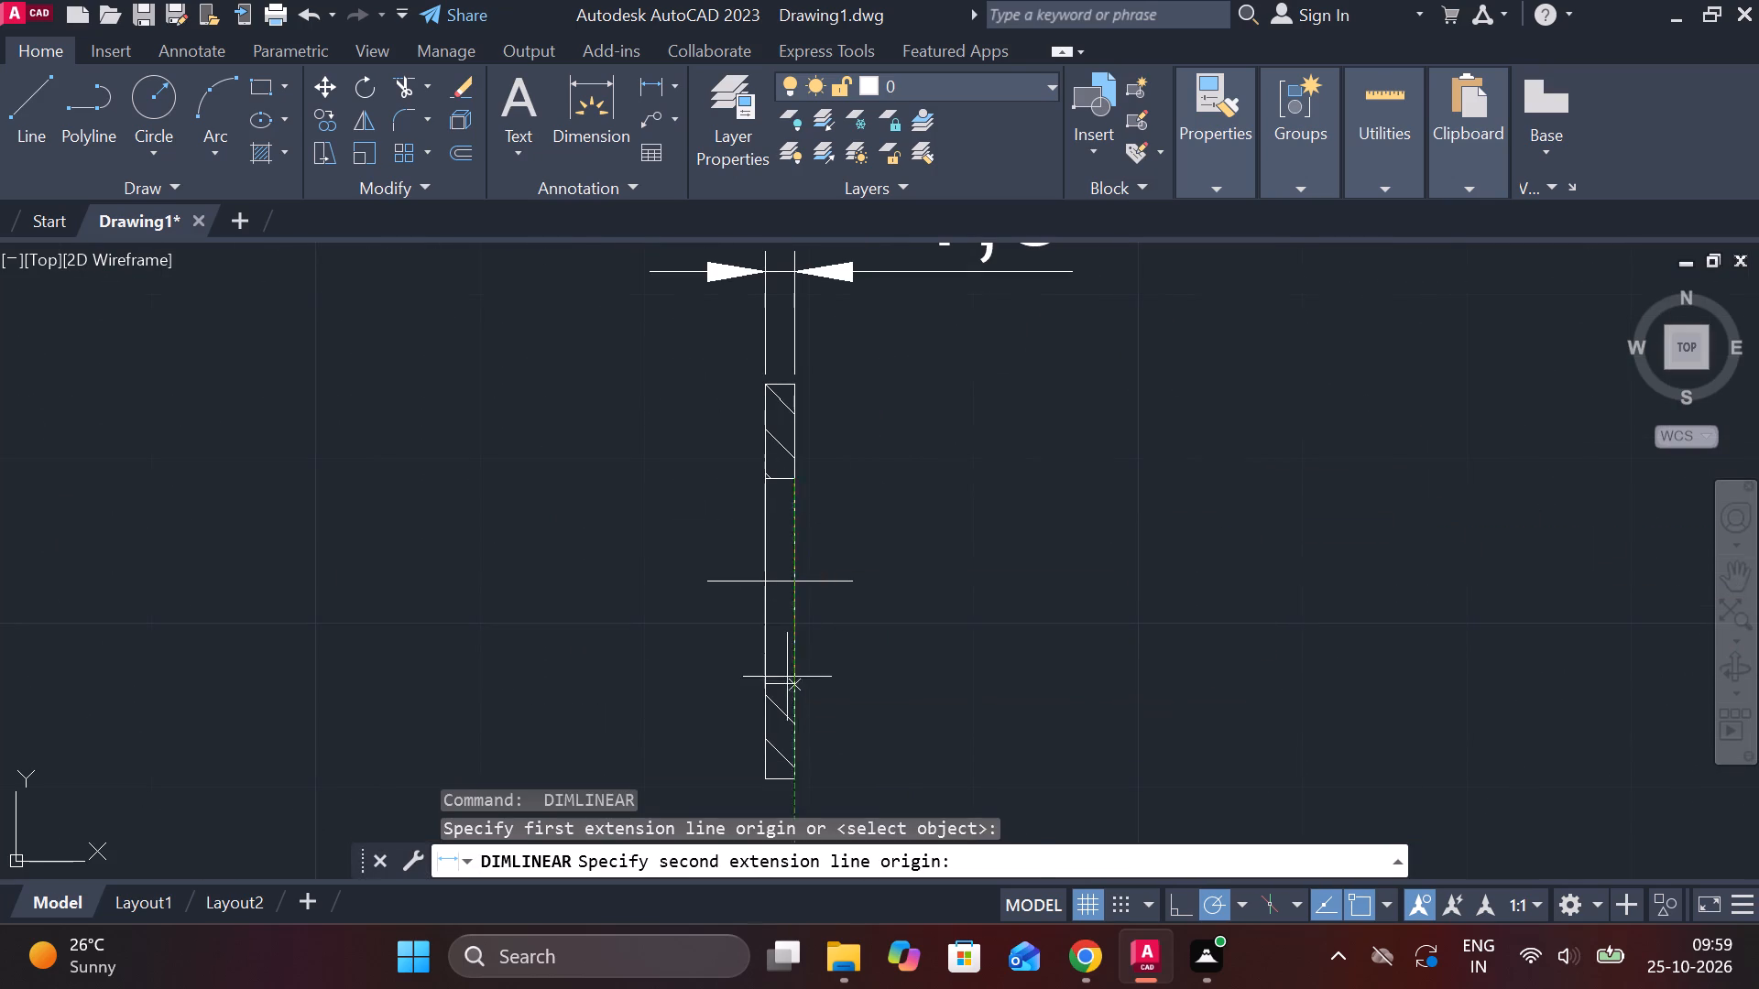
click(791, 690)
click(916, 603)
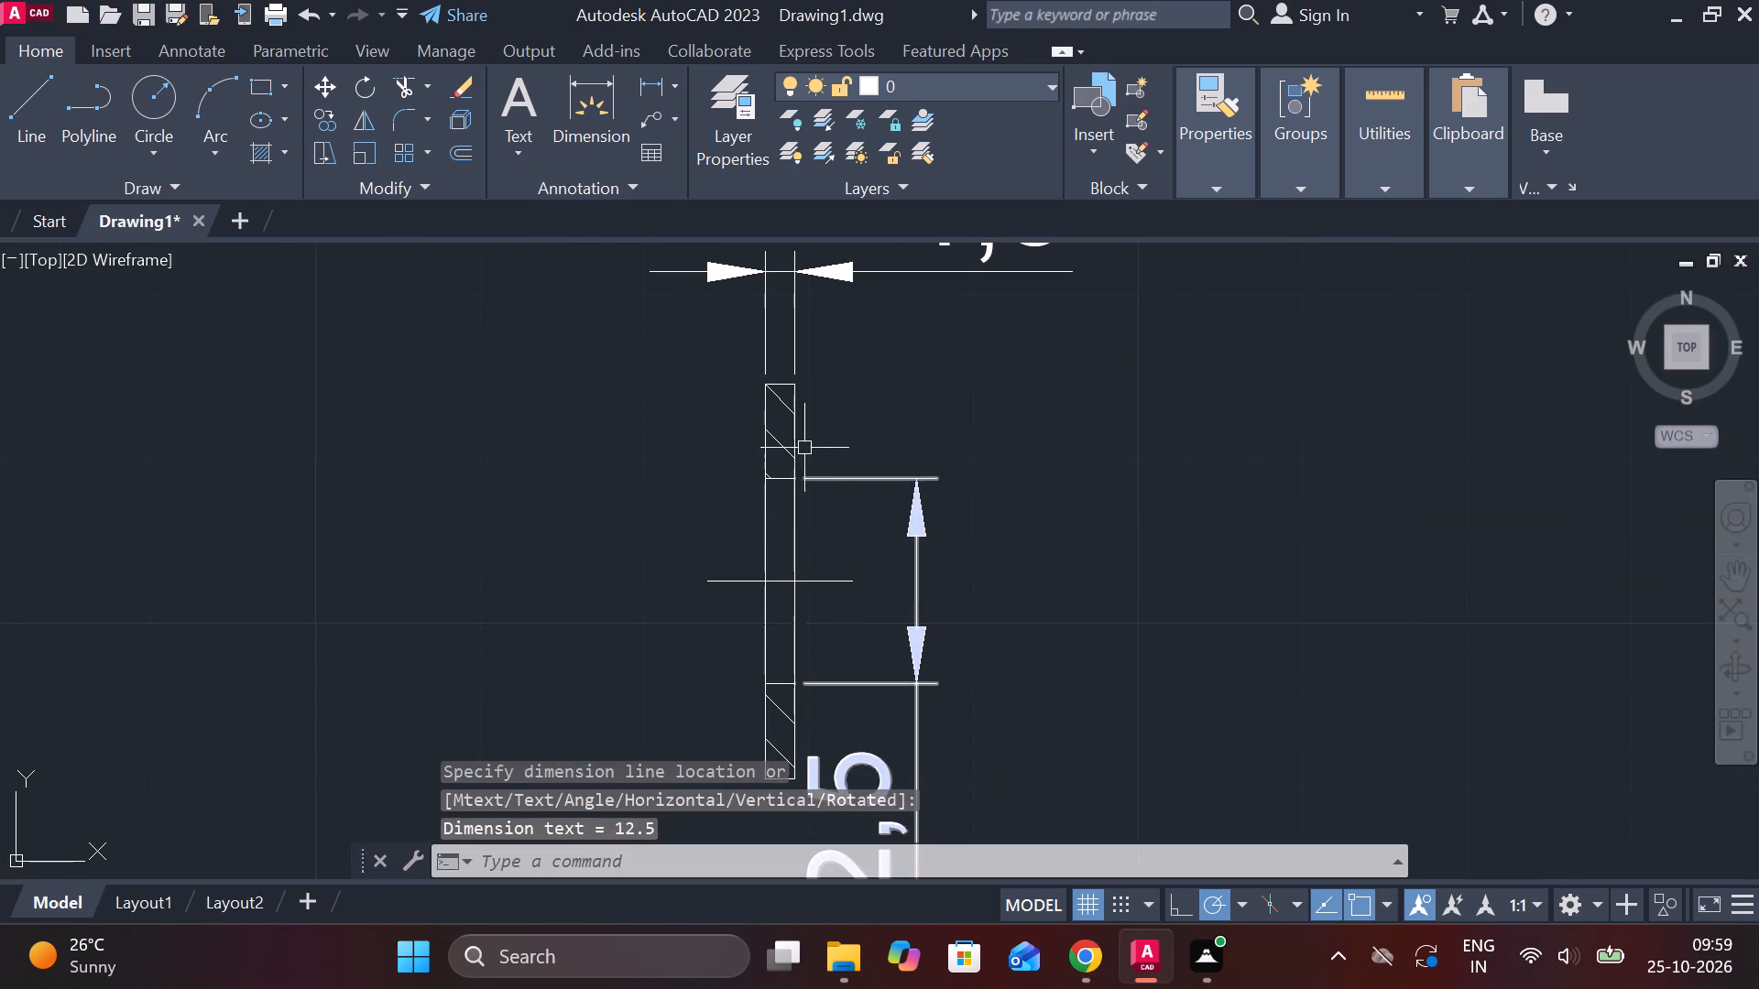
key(space)
click(763, 388)
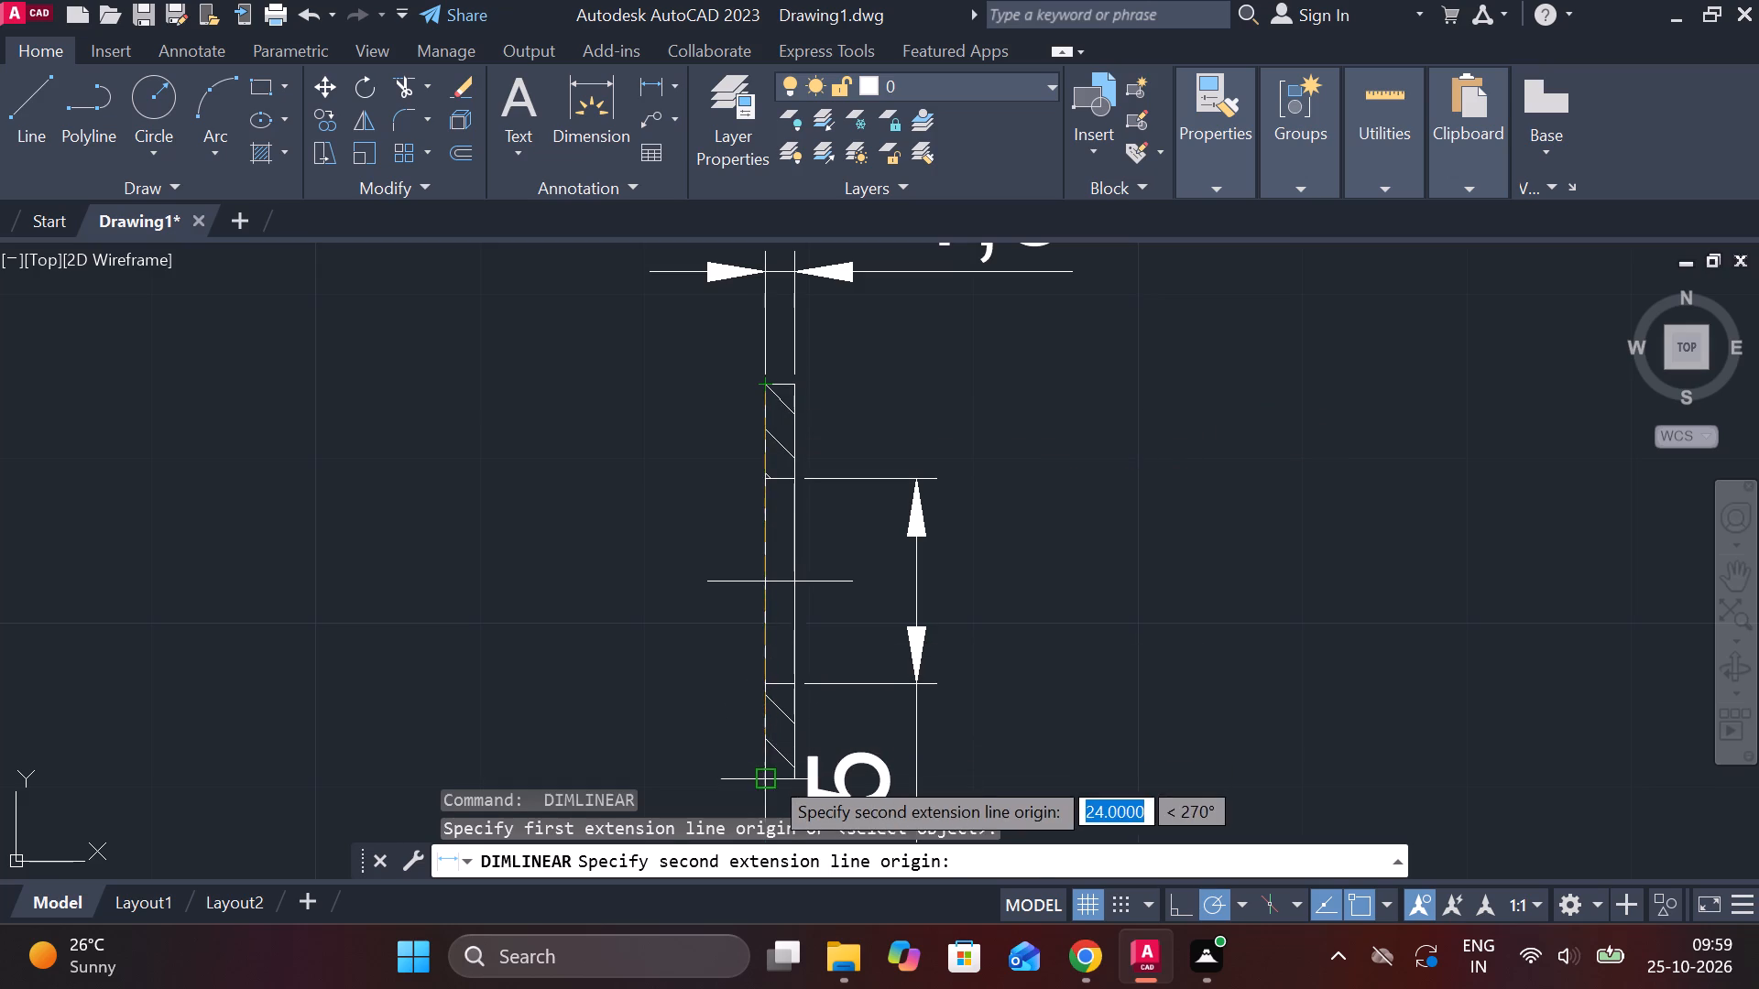
click(769, 775)
click(683, 665)
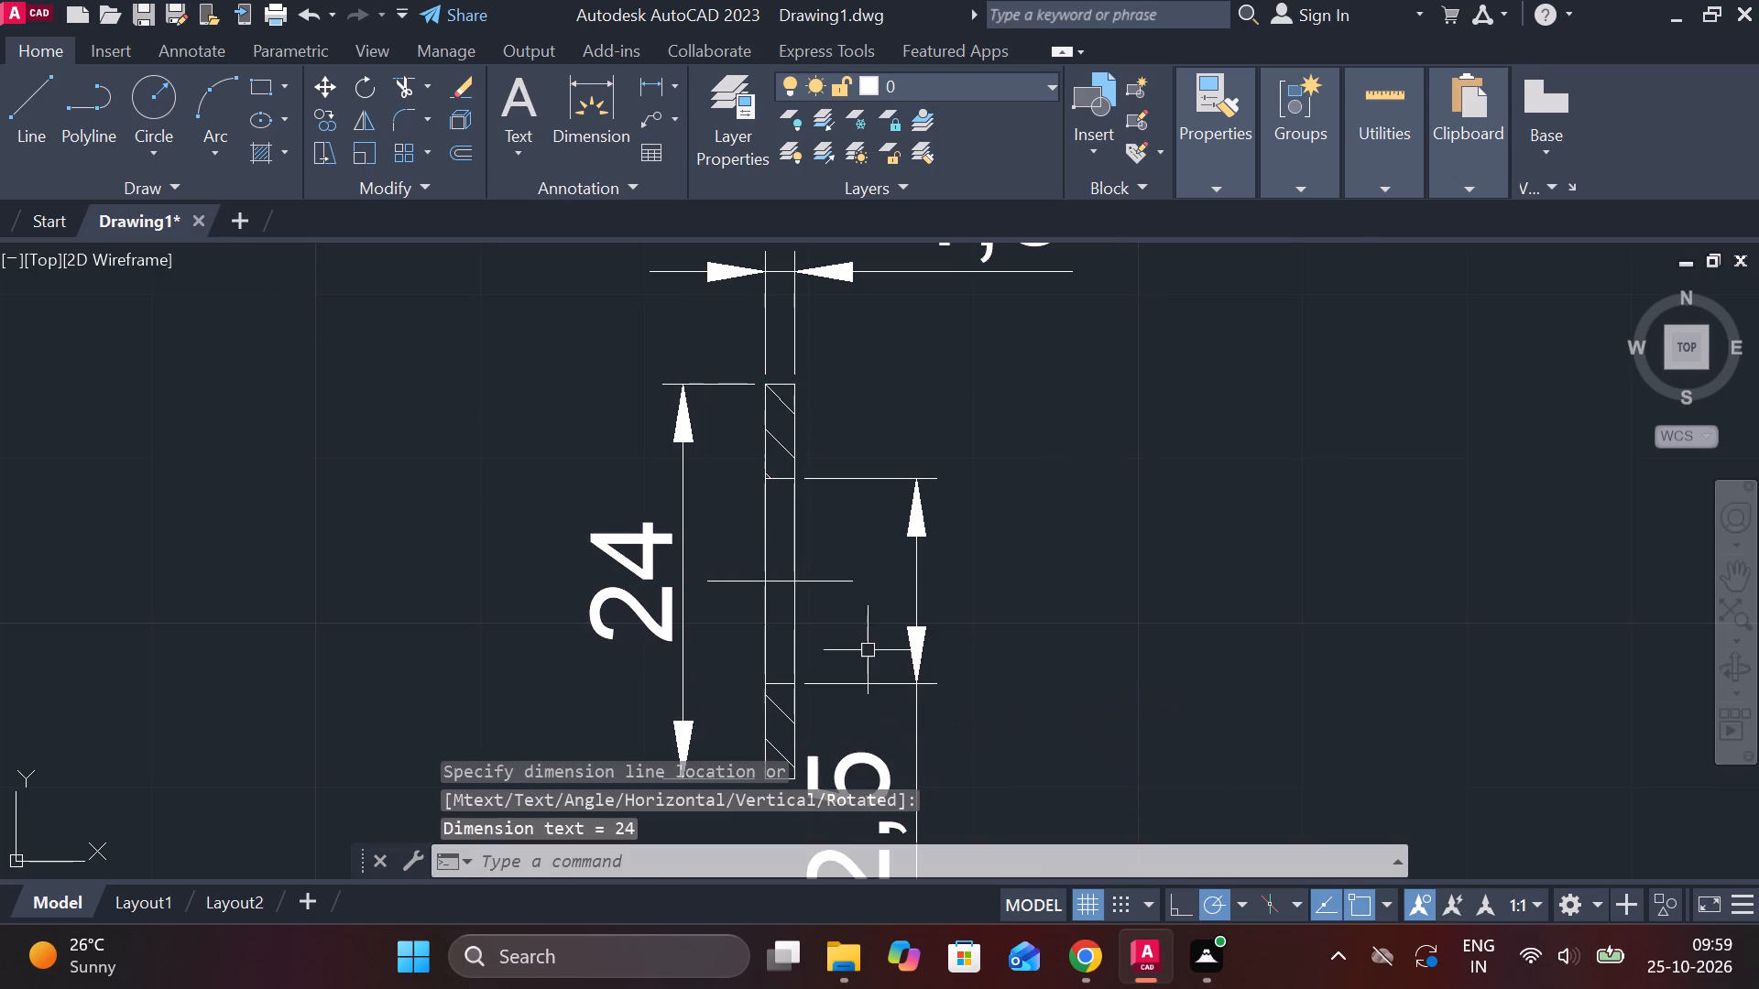
Add a diameter symbol before the thin part's overall height dimension, making it Ø24.
scroll(871, 650, down, 2)
scroll(909, 737, up, 1)
middle_drag(909, 737, 934, 663)
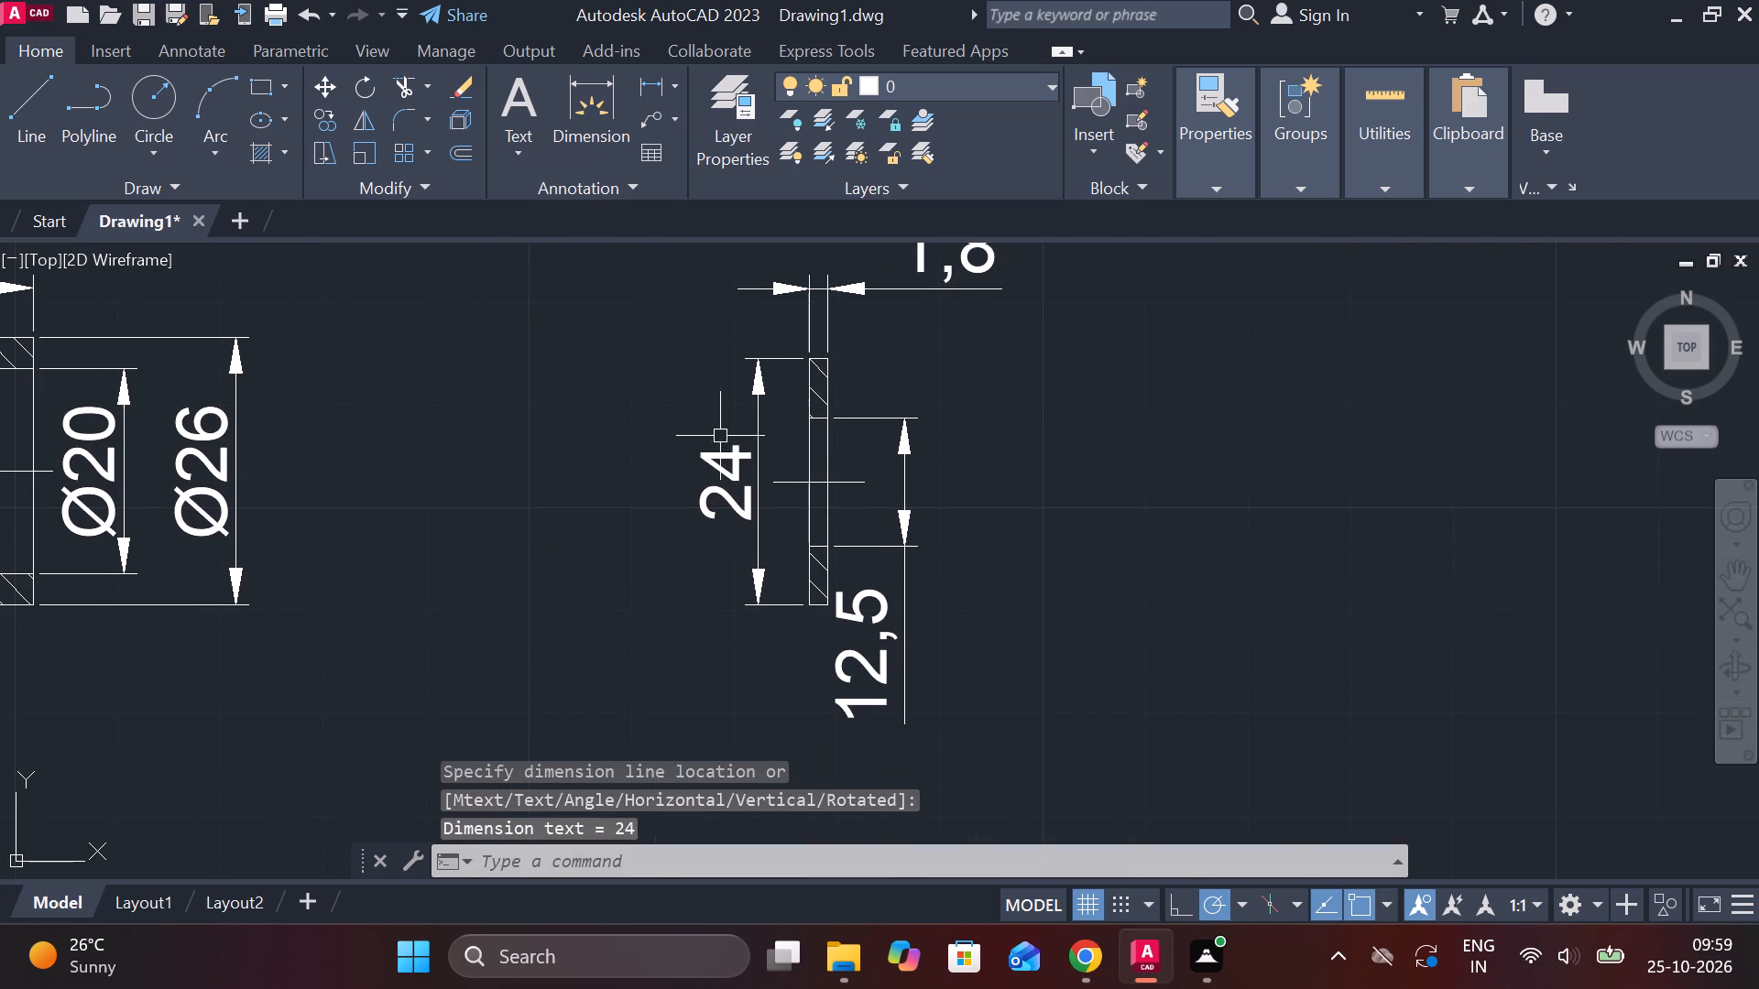
double_click(725, 461)
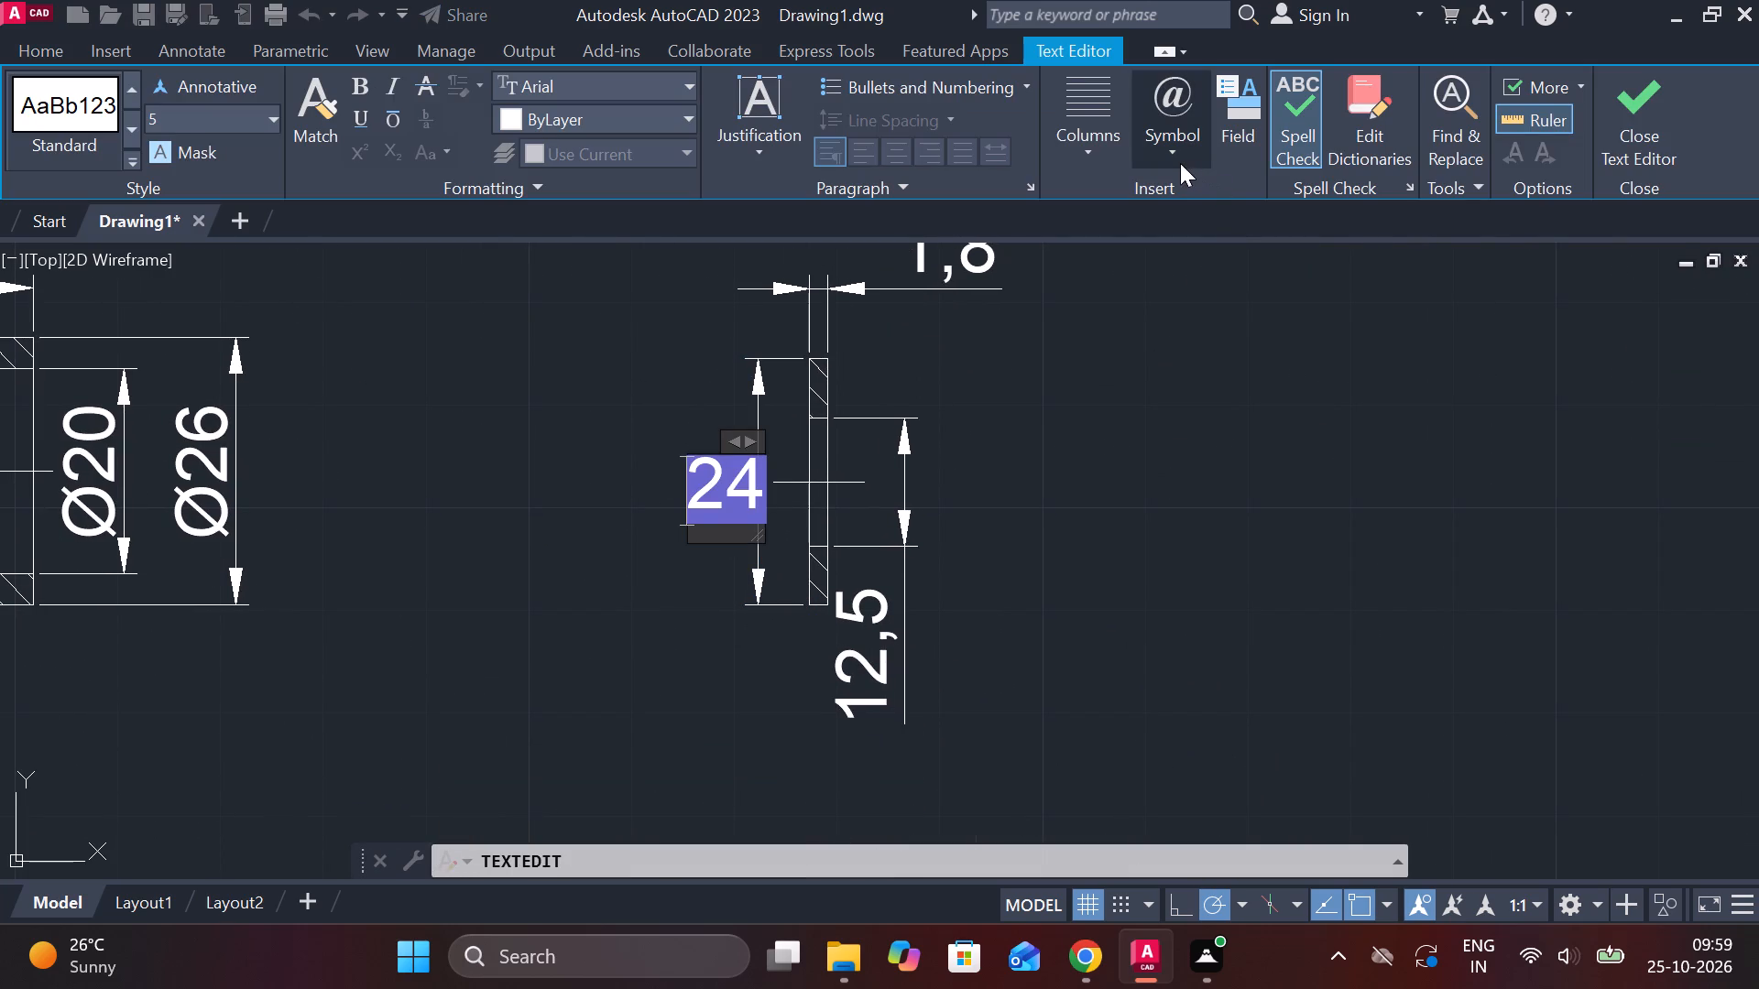
click(1180, 163)
click(1223, 253)
click(1614, 136)
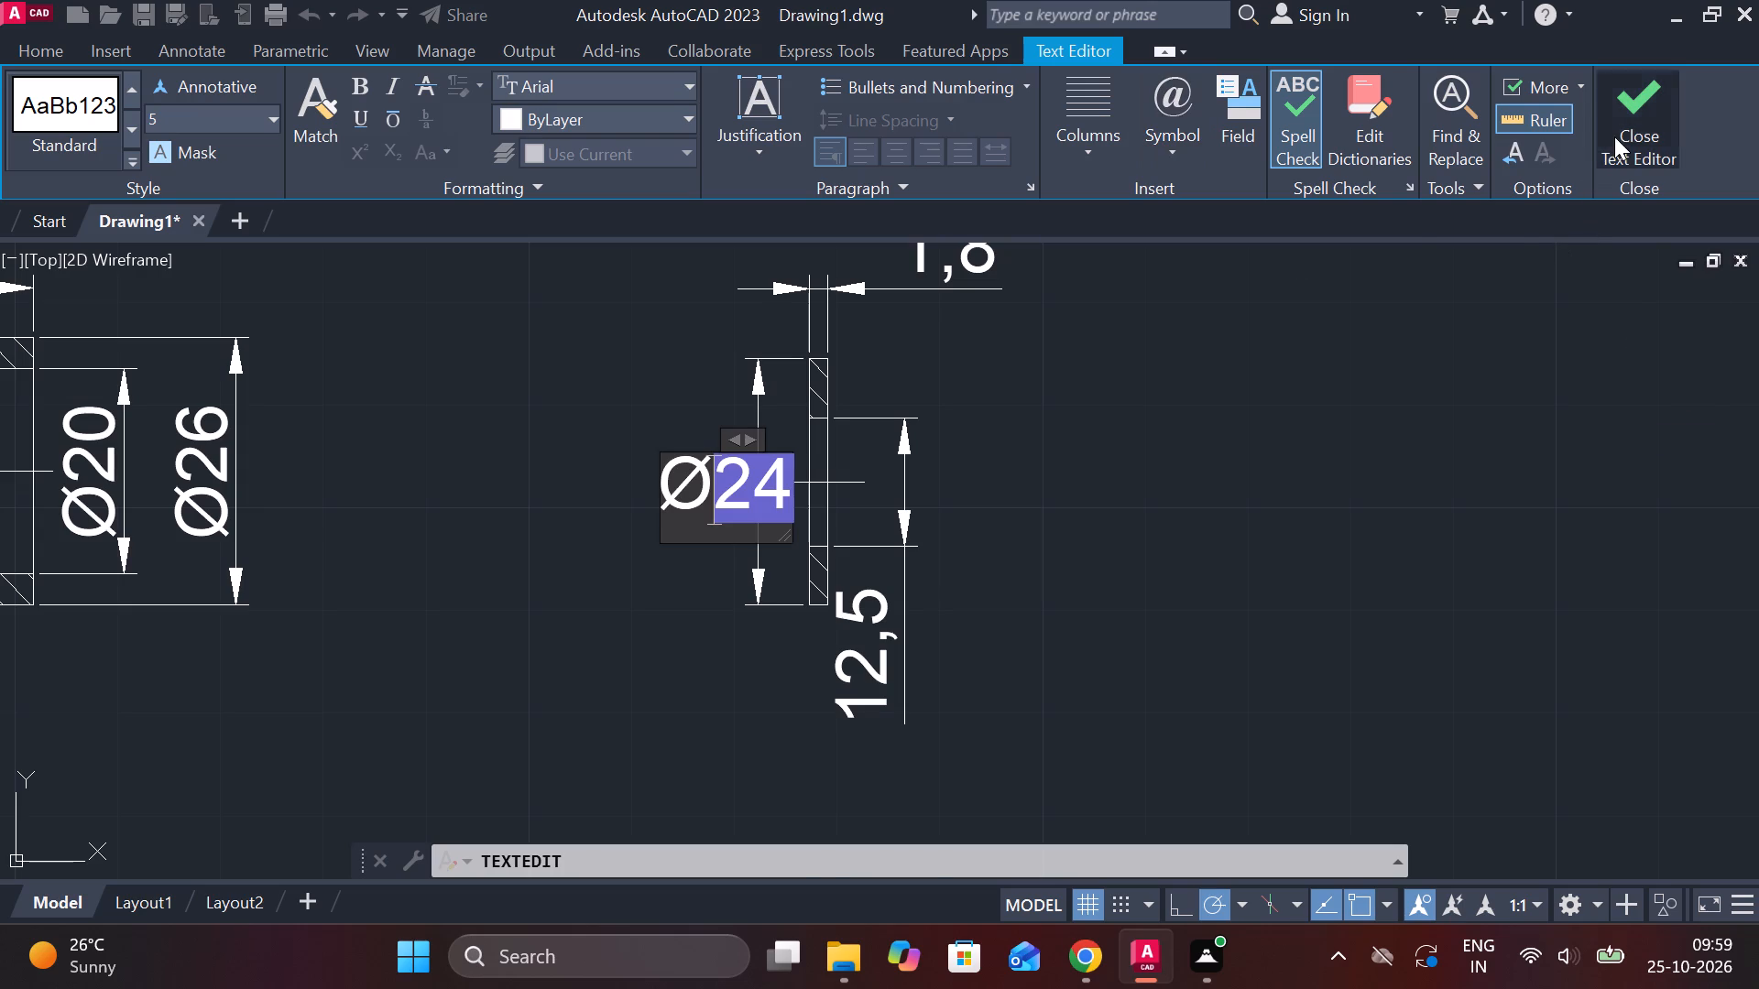
Add a diameter symbol before the thin part's inner opening dimension, making it Ø12,5.
triple_click(883, 608)
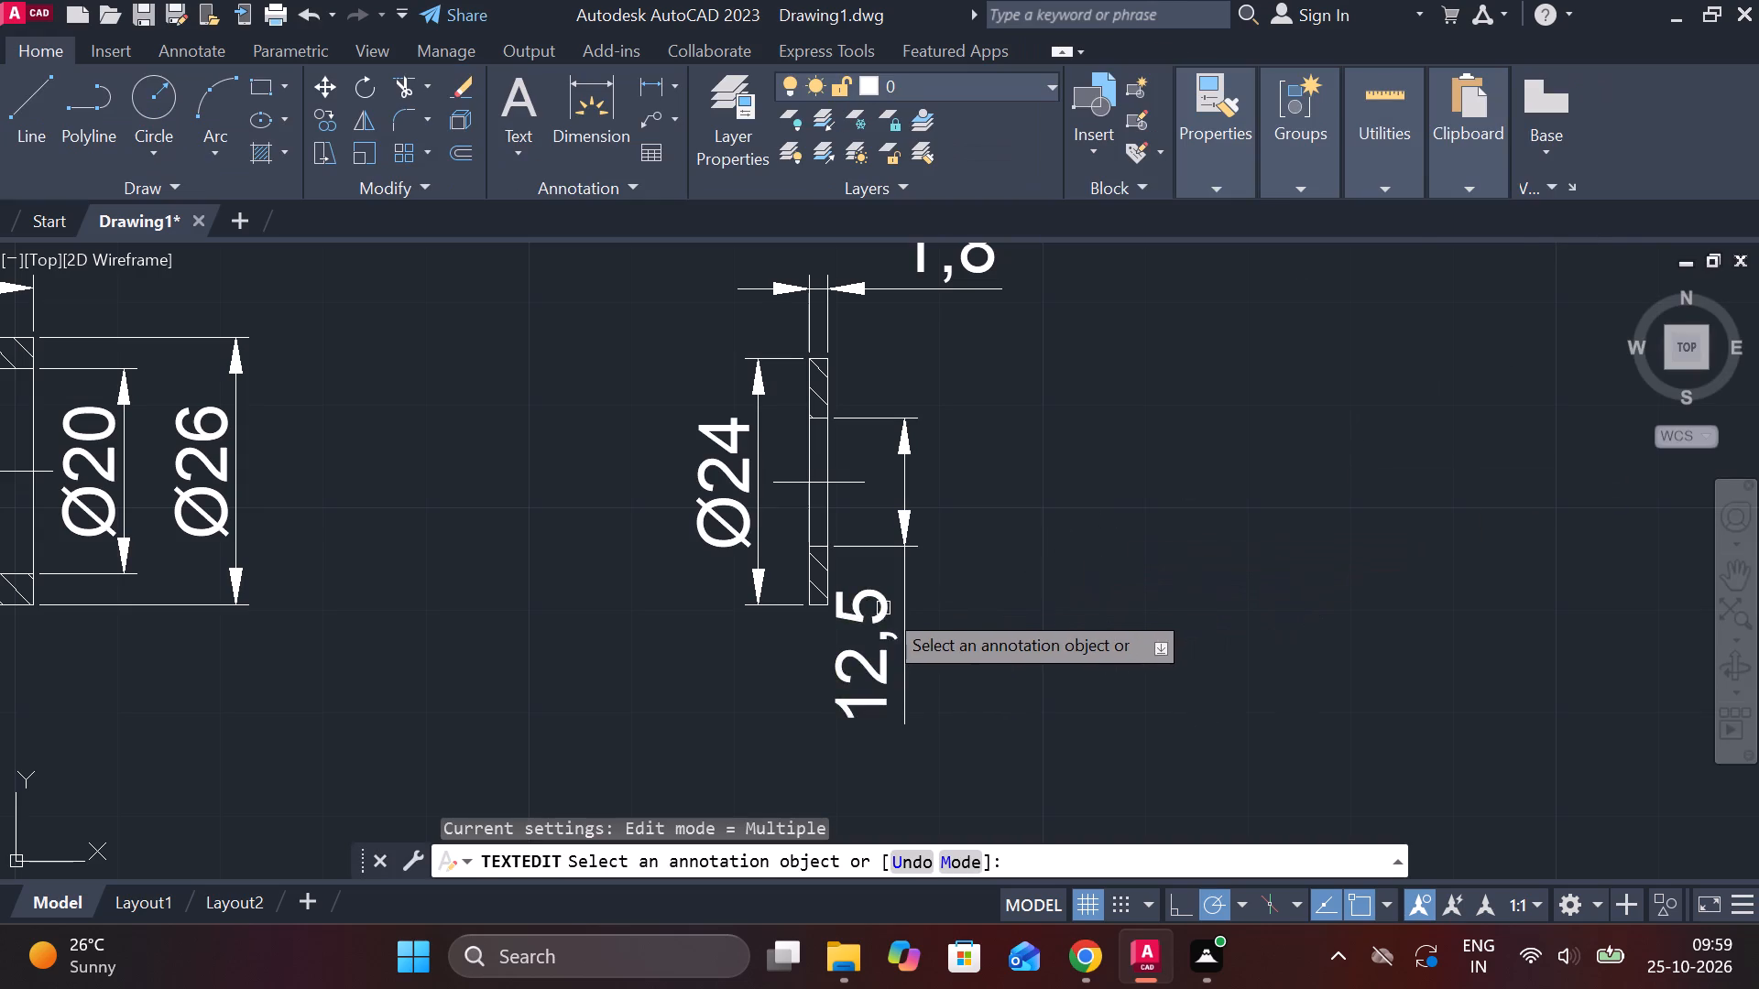
click(1158, 153)
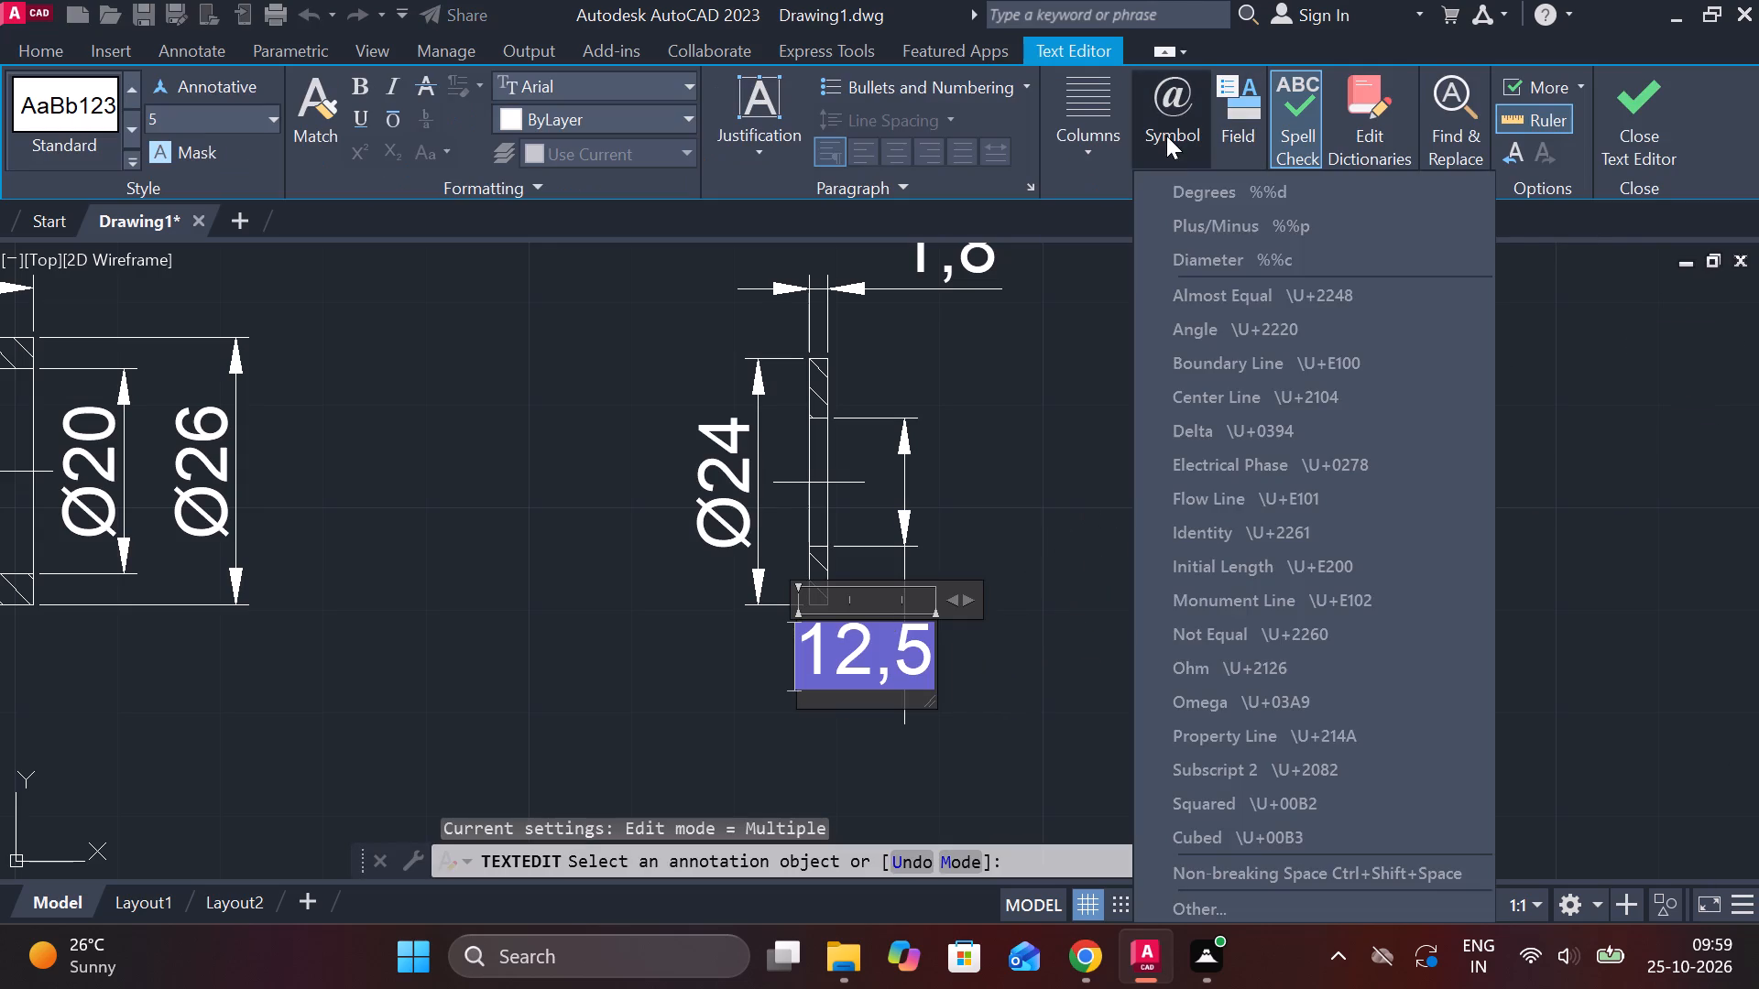
click(1209, 248)
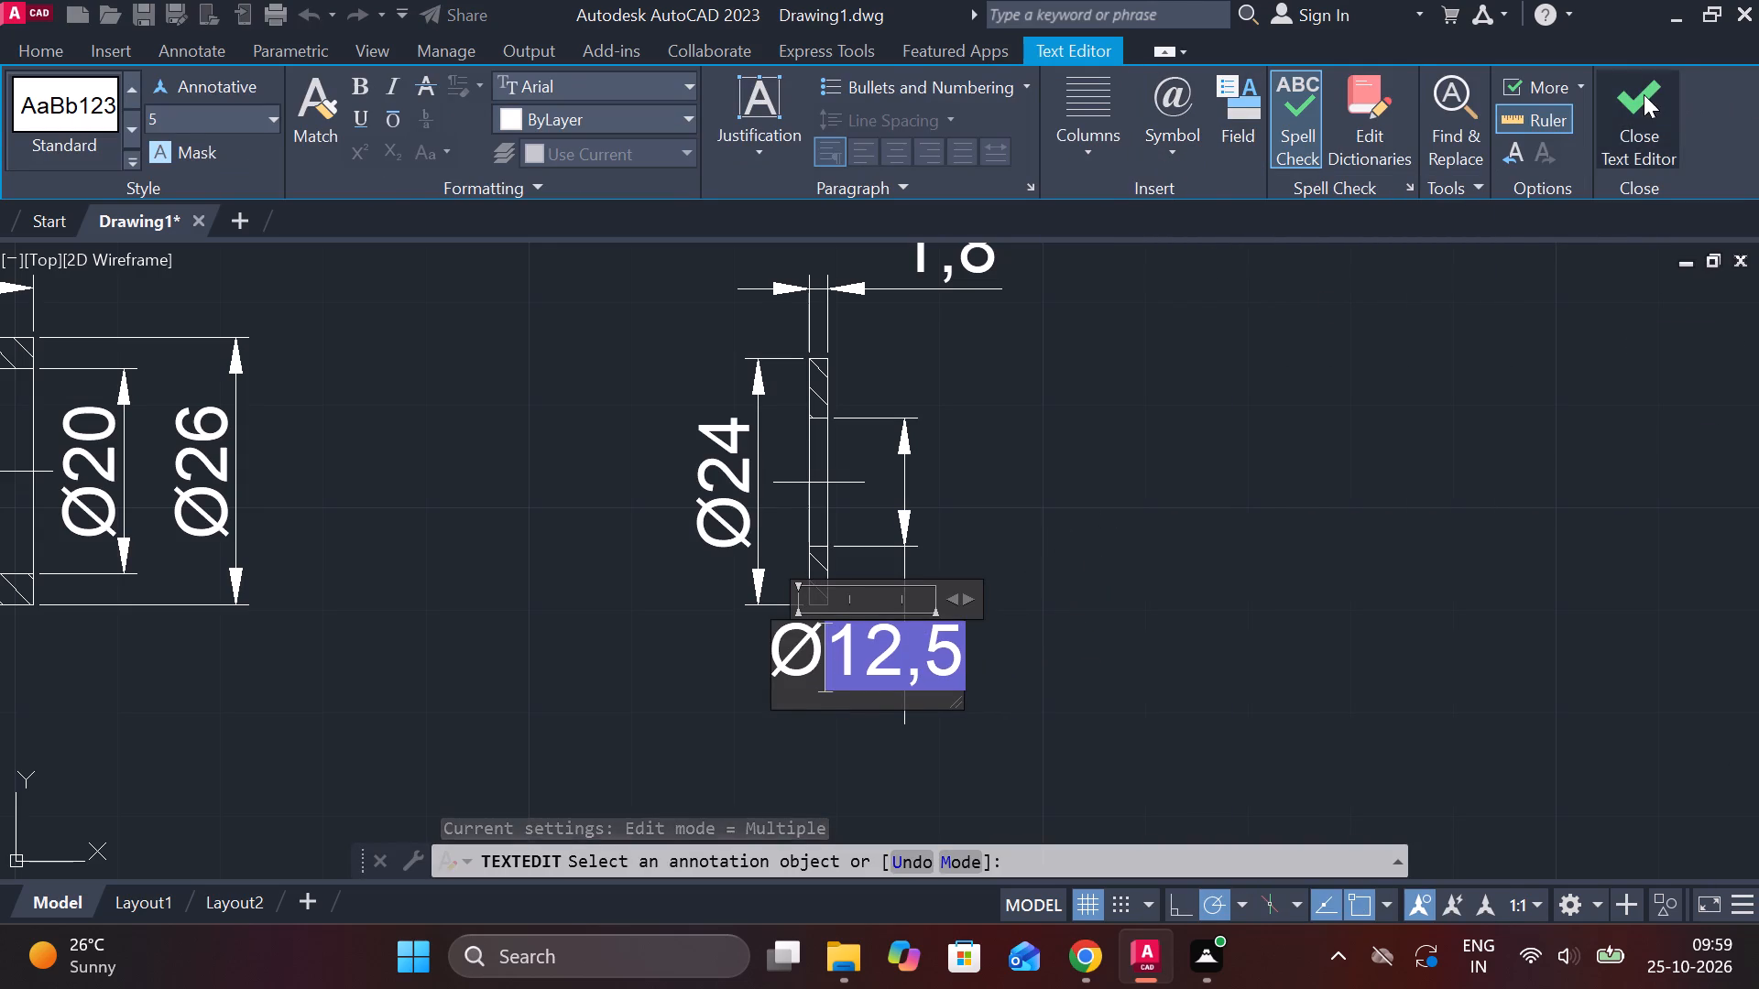
click(1644, 94)
scroll(1164, 445, down, 2)
key(Escape)
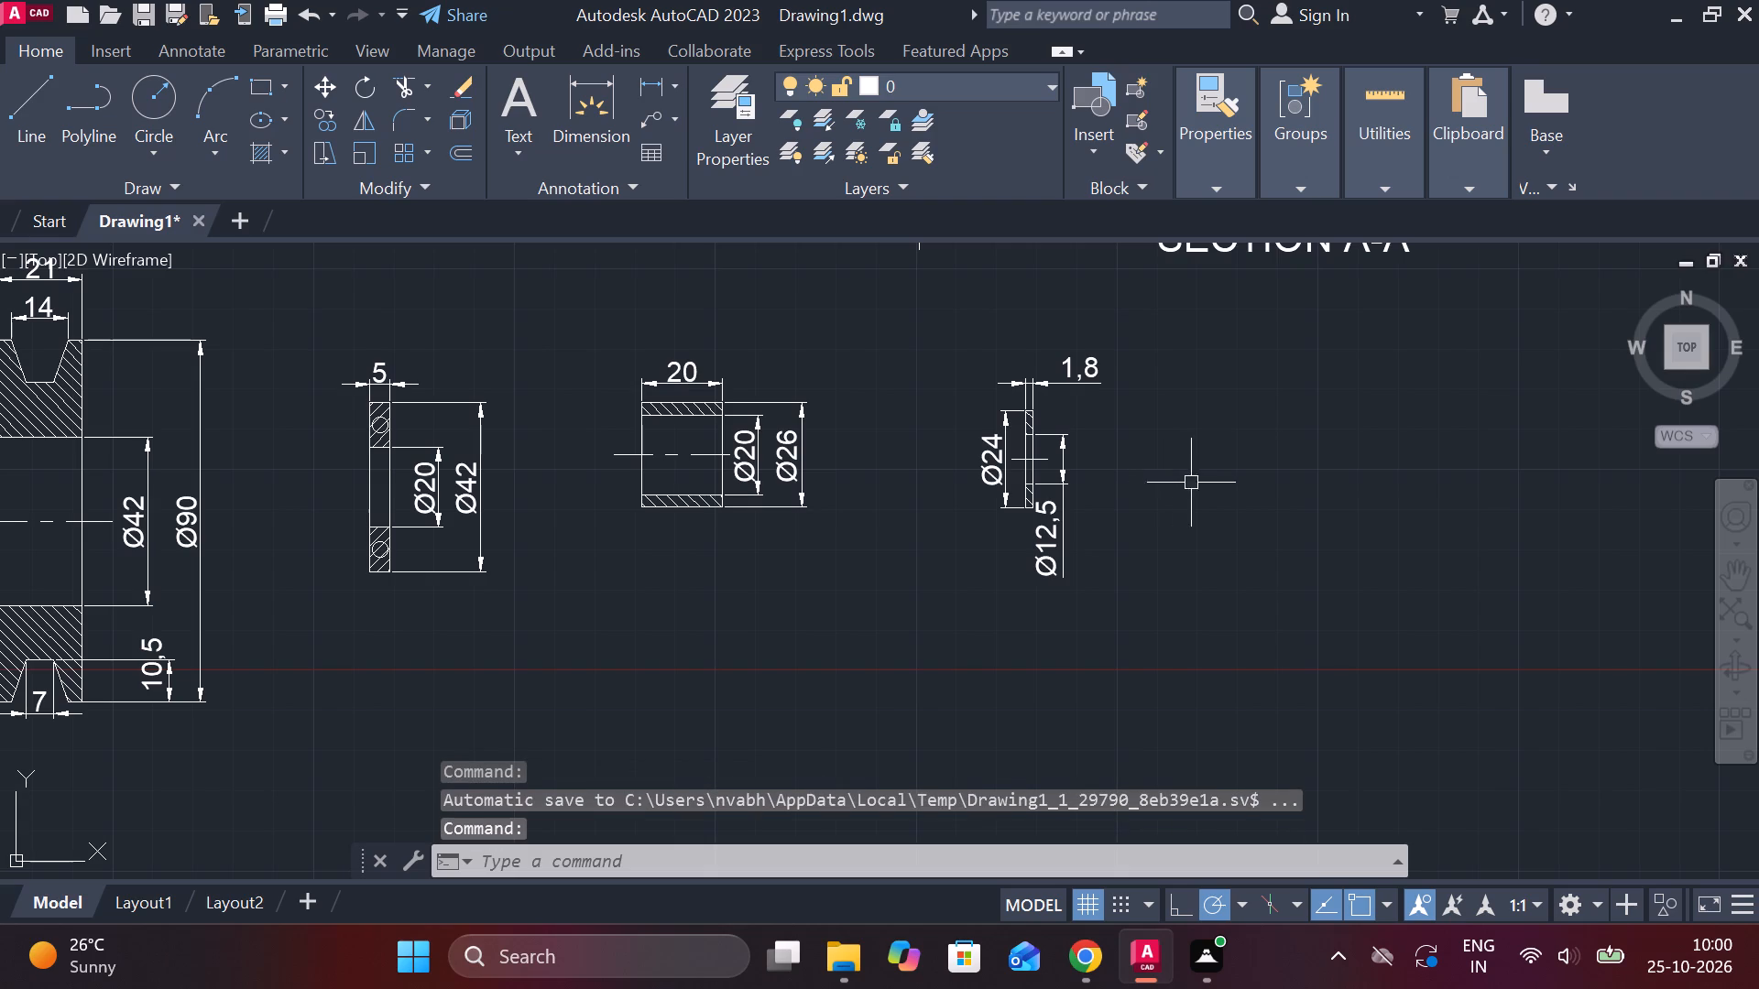
Draw a circle with a diameter of 12.5 in the empty area to the right of the thin Ø24 part.
scroll(1209, 544, up, 1)
scroll(1168, 558, down, 1)
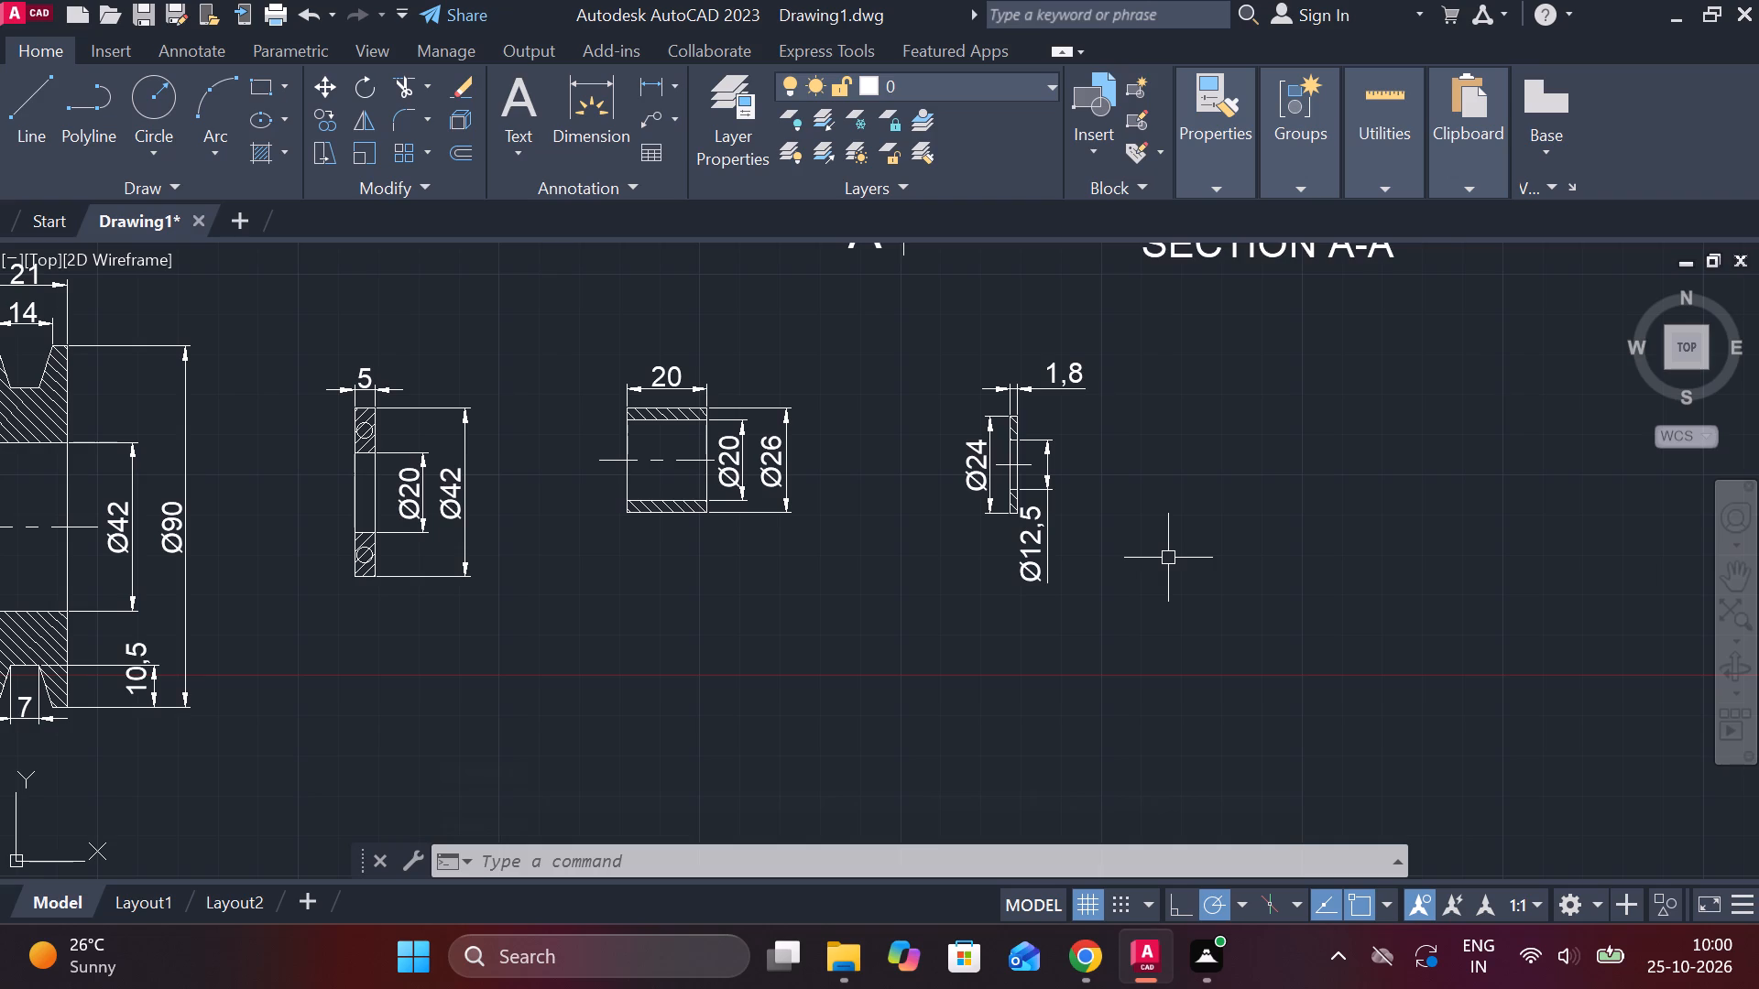
scroll(1168, 558, down, 1)
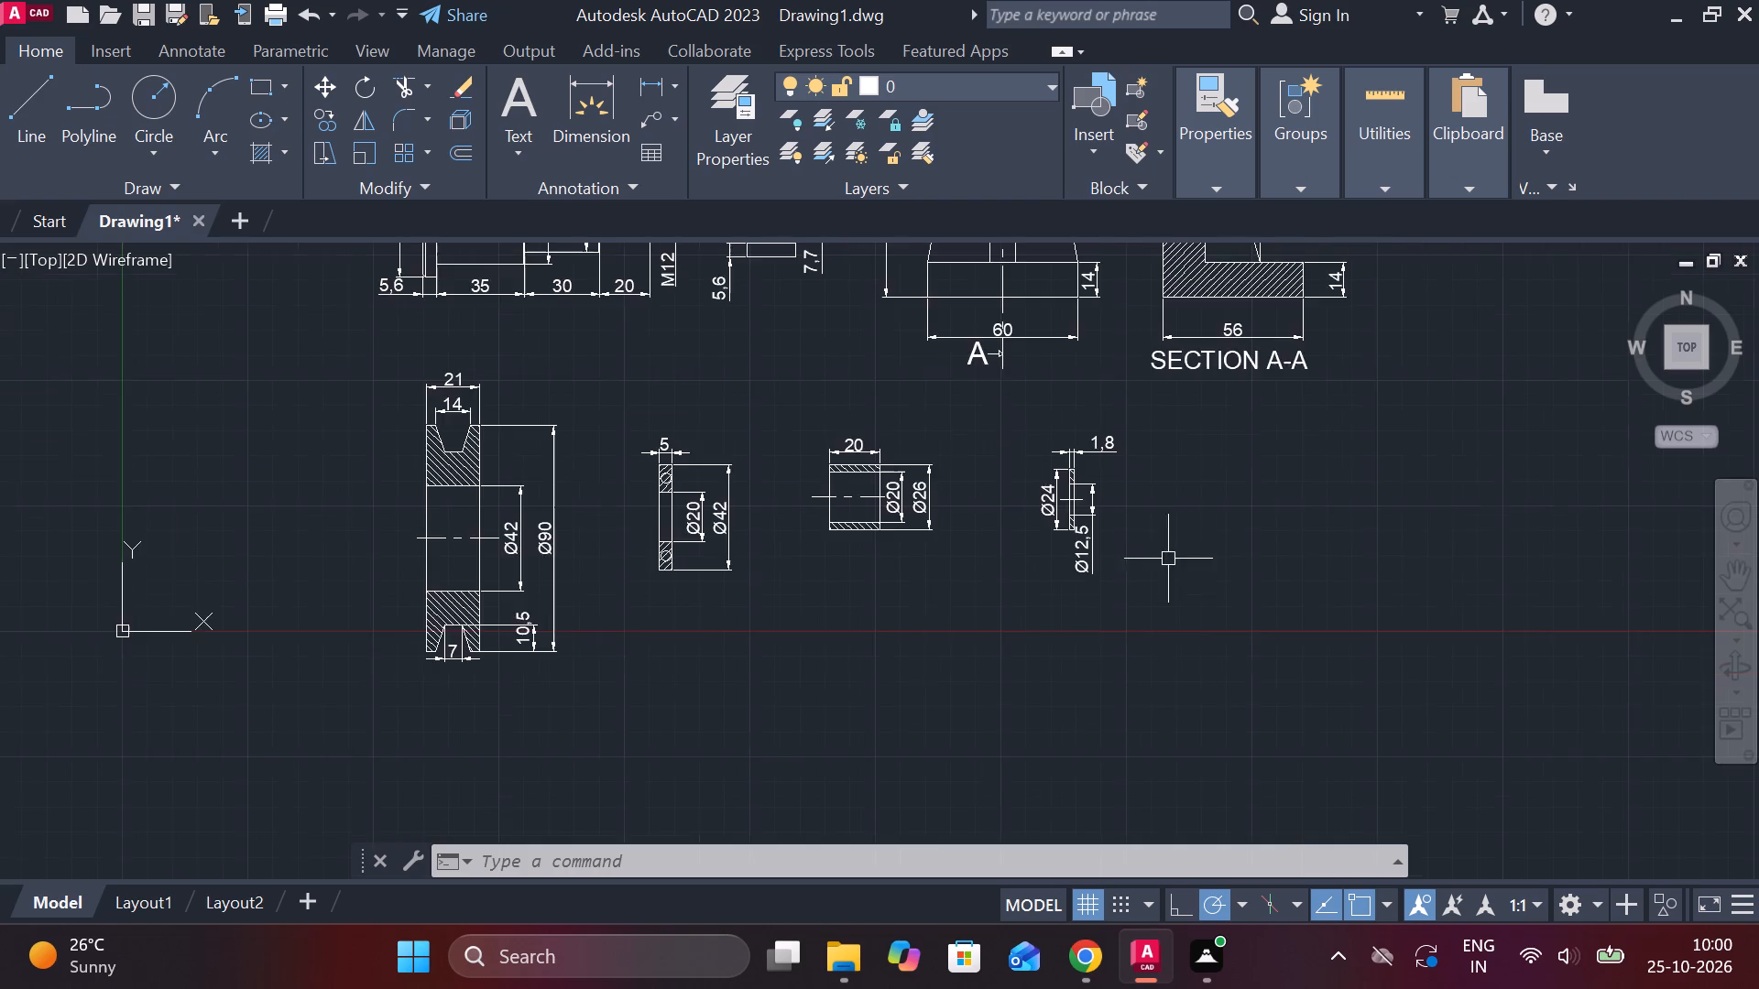
middle_drag(1185, 545, 960, 610)
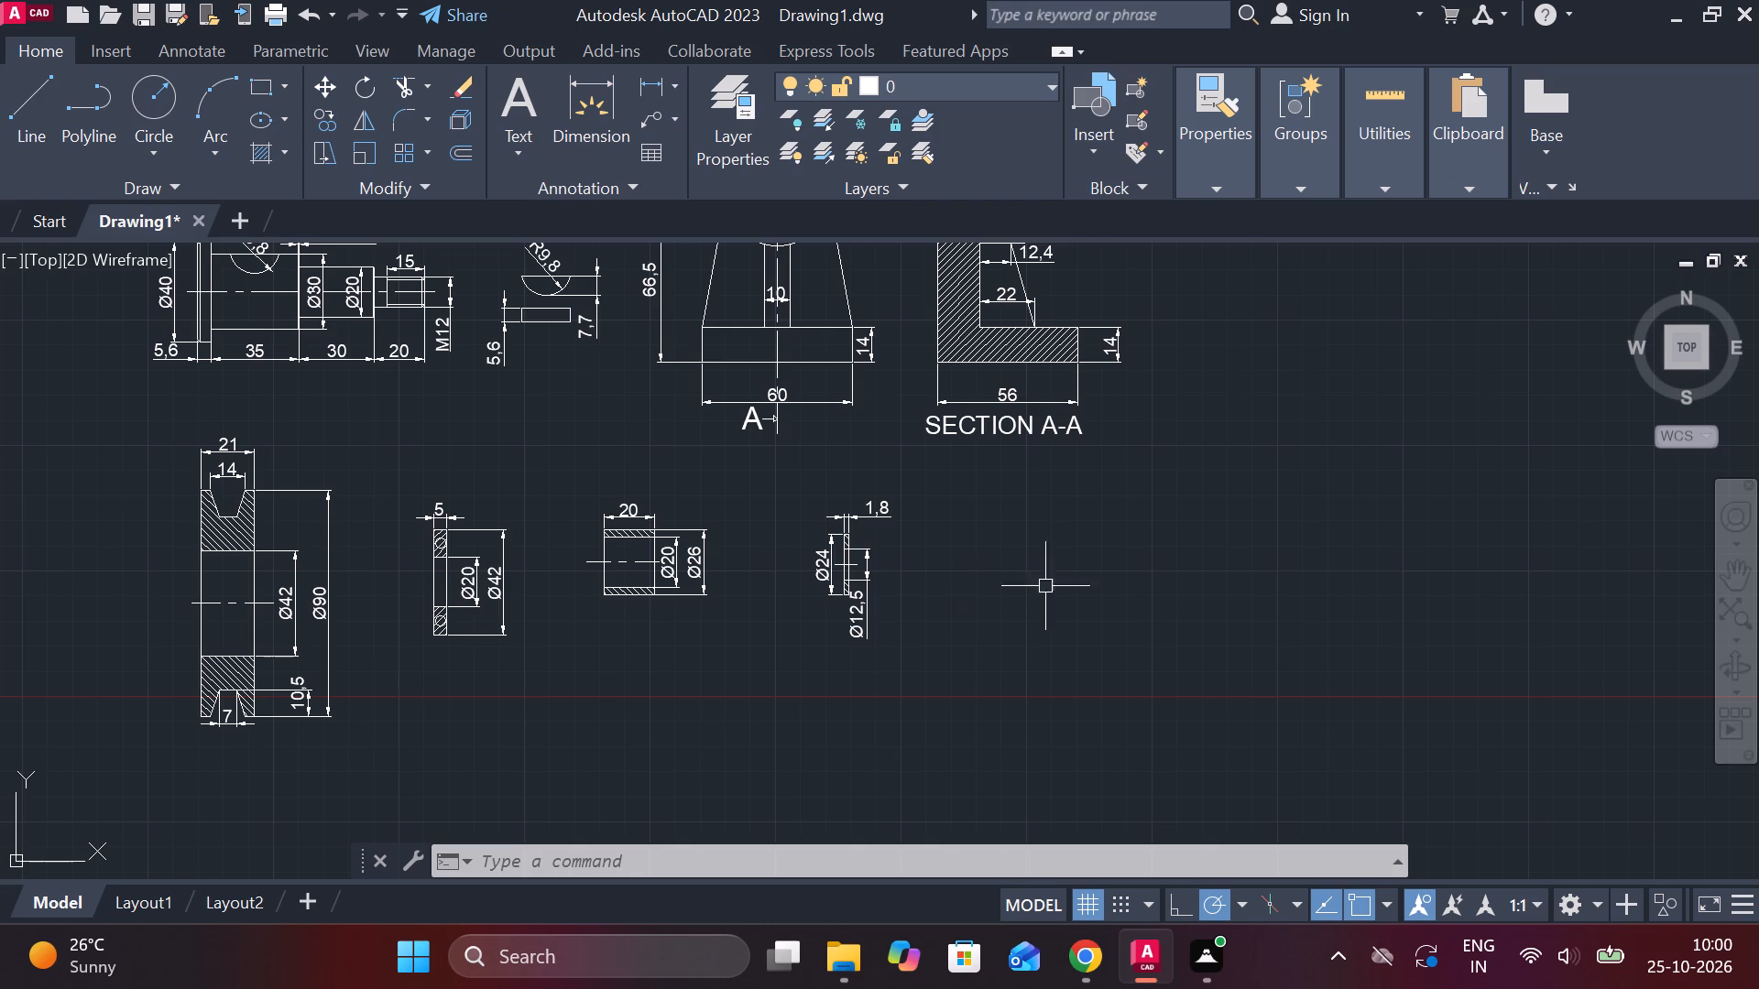
scroll(1095, 603, up, 1)
middle_drag(1091, 603, 951, 548)
scroll(864, 485, up, 2)
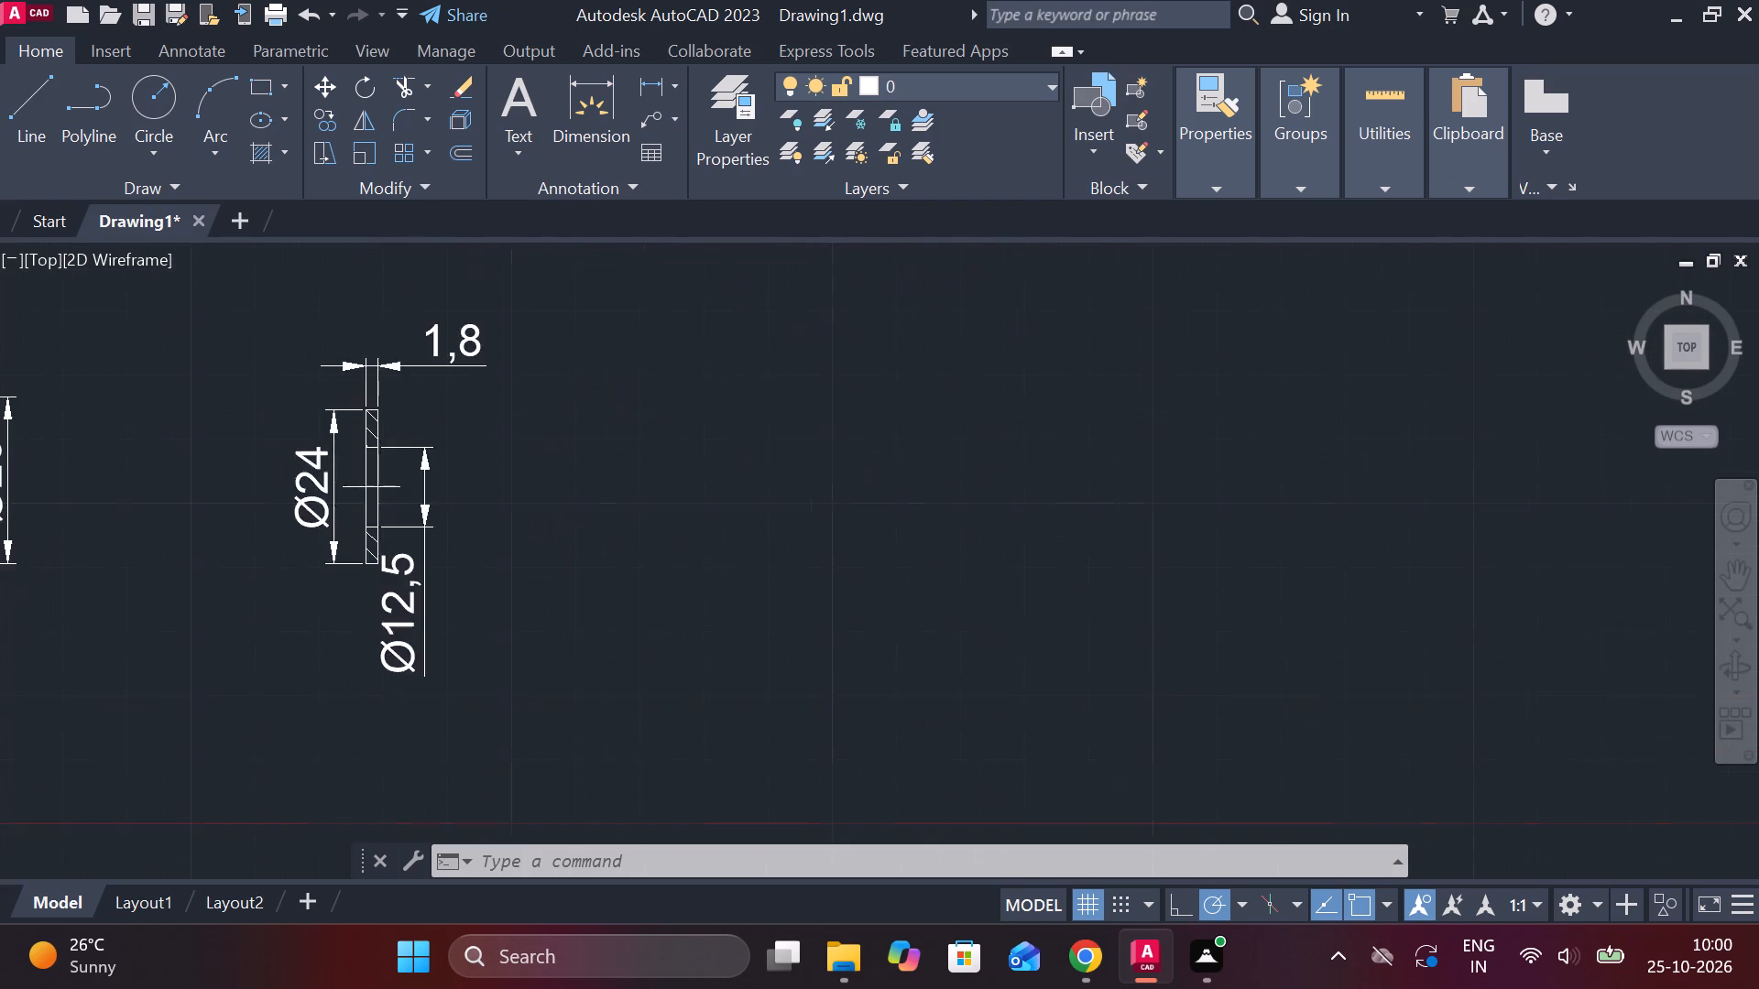
middle_drag(854, 497, 1014, 583)
scroll(974, 556, down, 1)
middle_drag(824, 538, 879, 568)
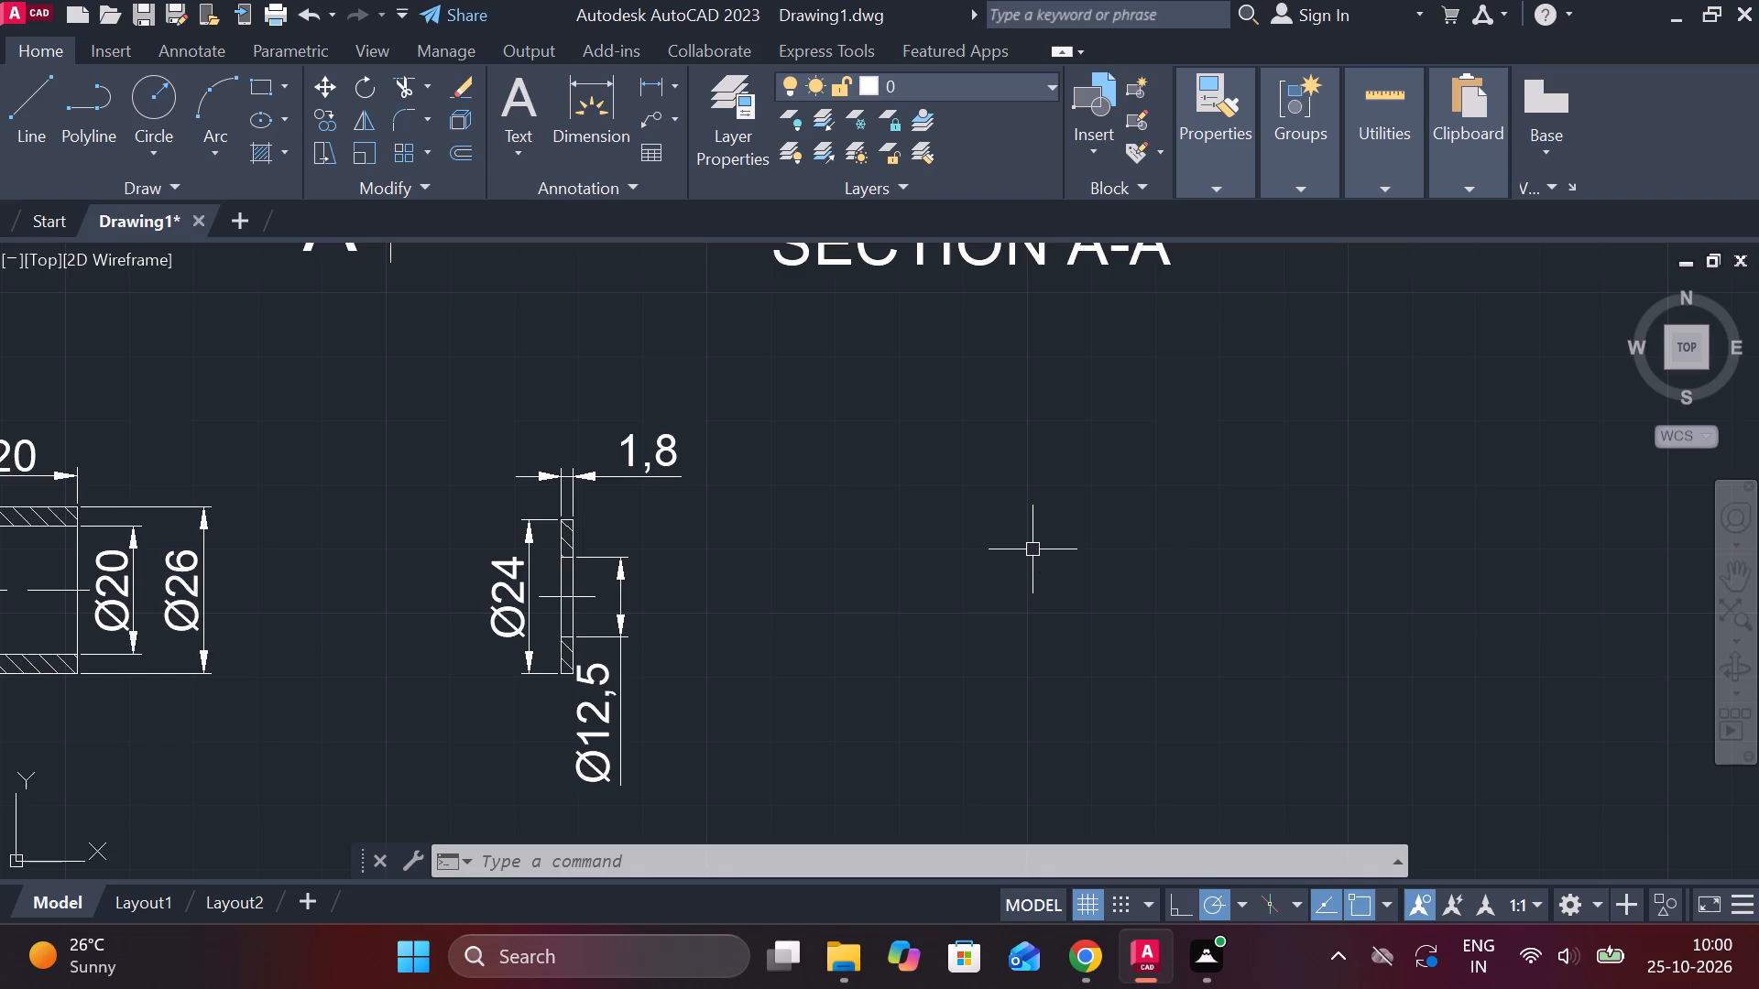
text(C)
key(space)
click(992, 563)
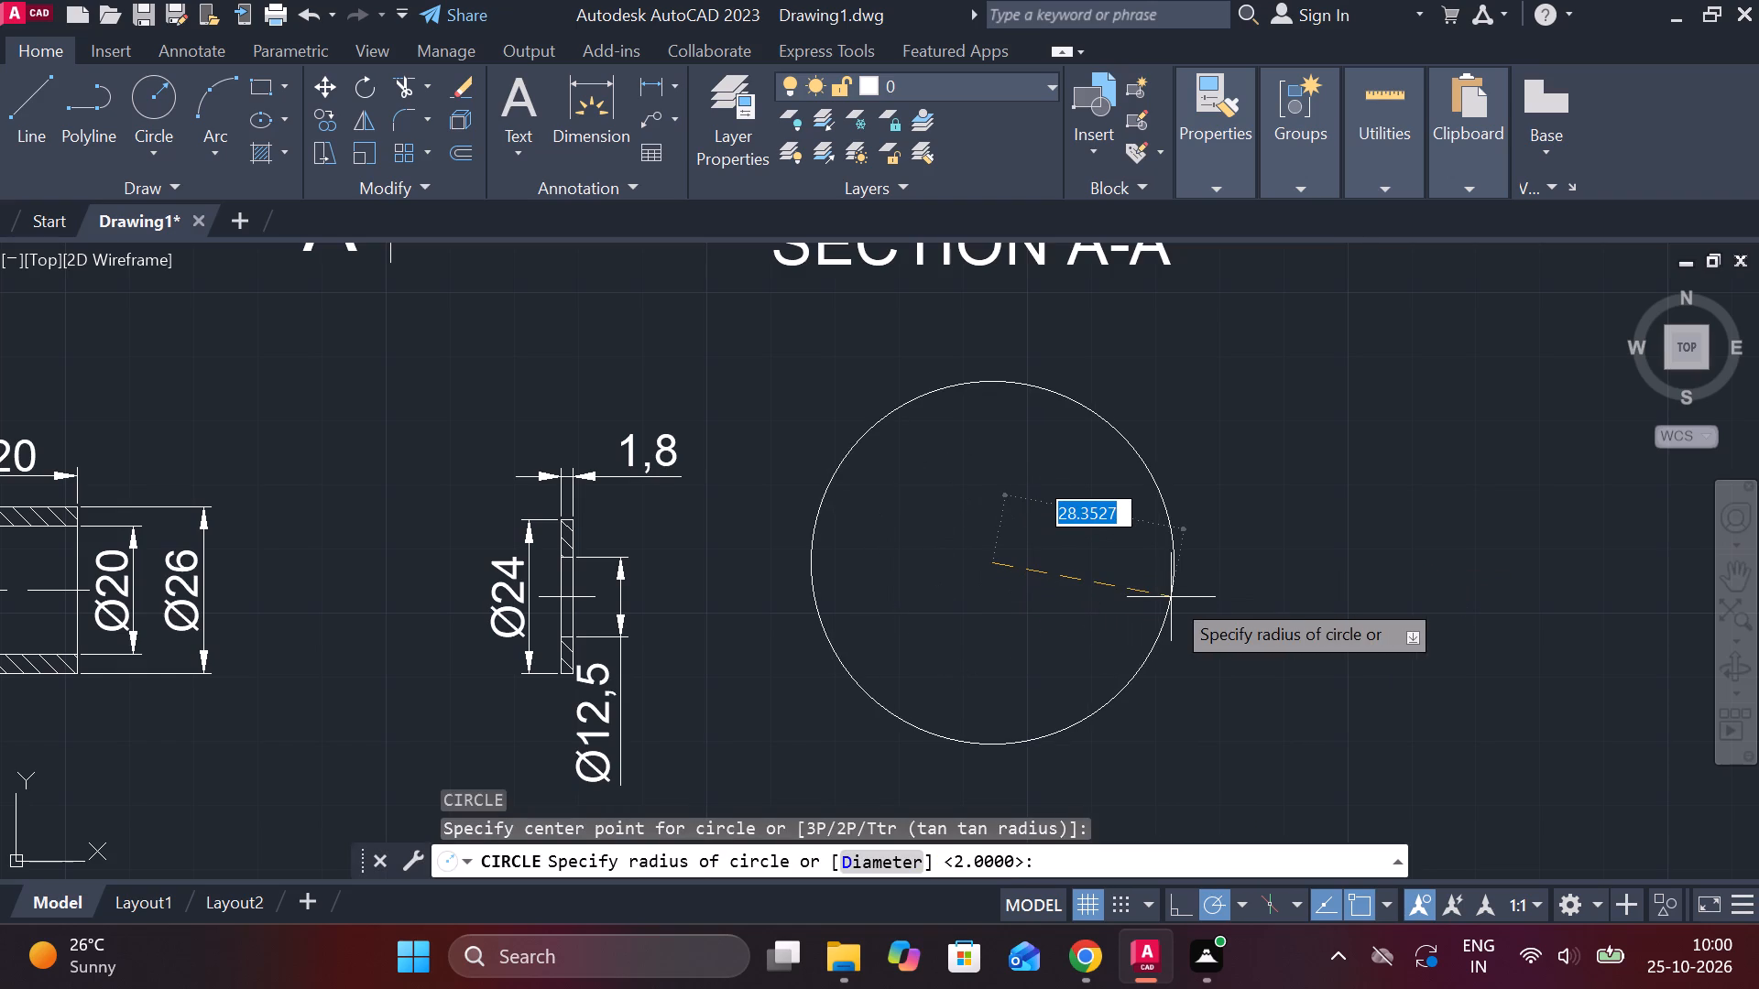
text(D)
key(space)
text(12.)
key(5)
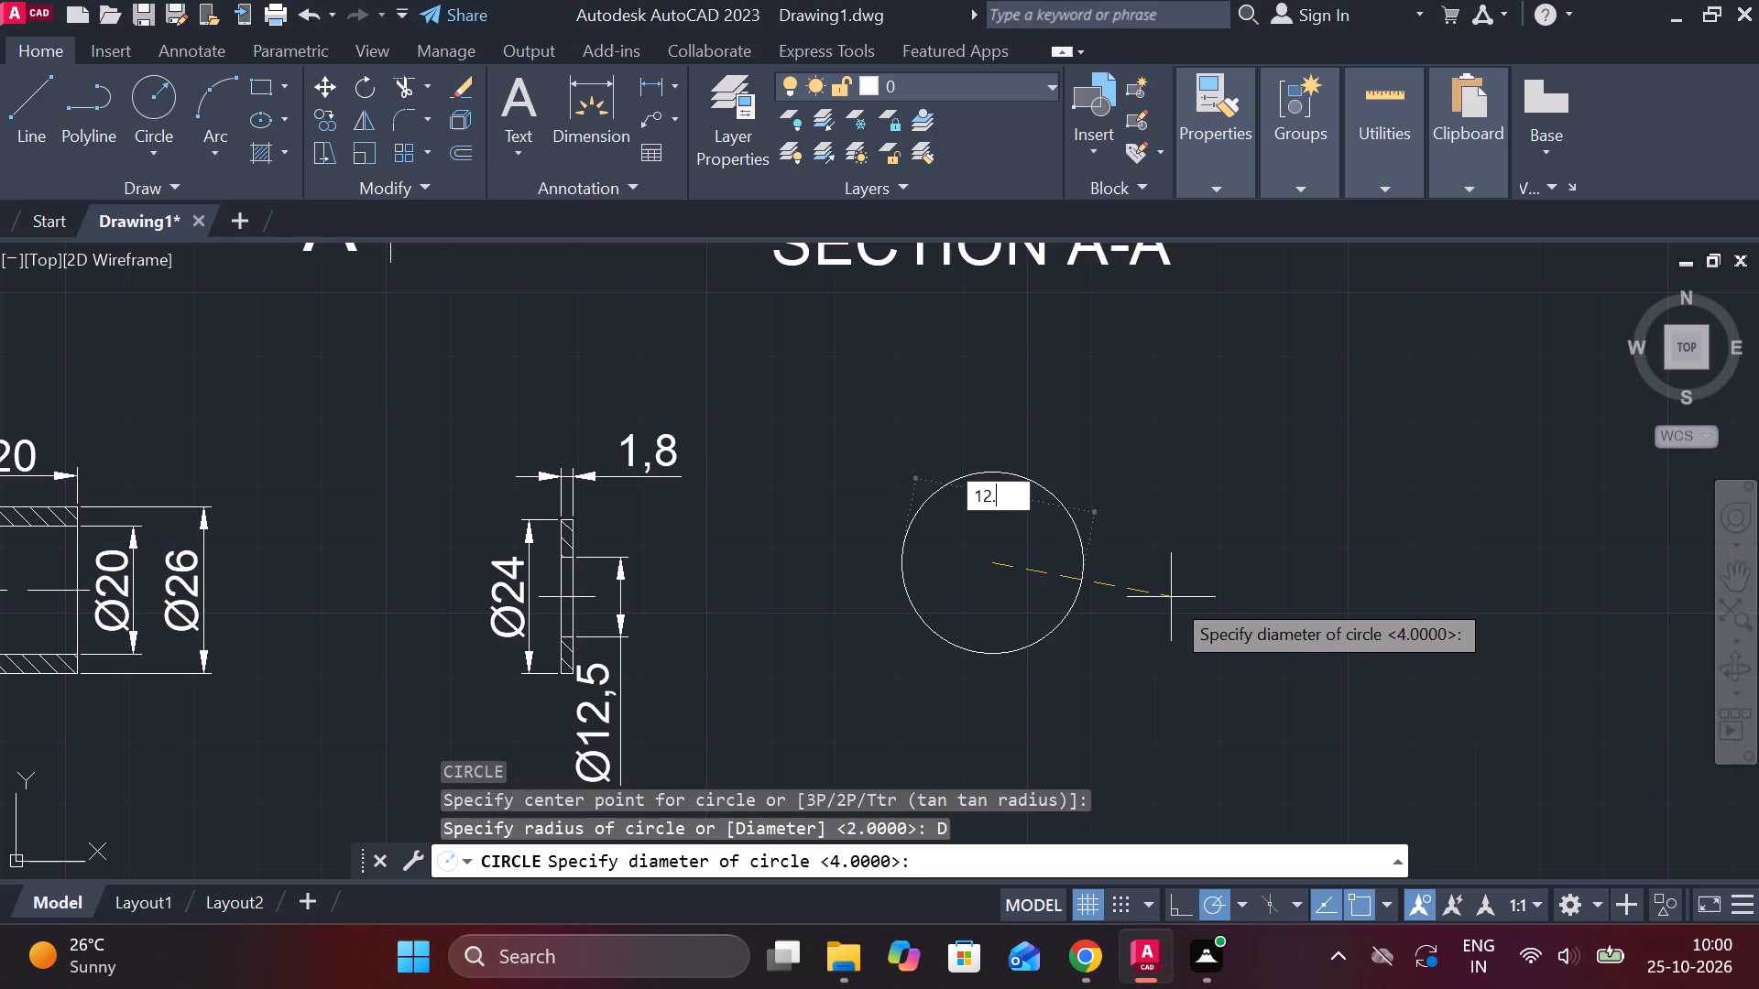
key(Return)
Draw a six-sided polygon circumscribed about the 12.5 circle, centred on it, with its vertical flats tangent to the circle.
scroll(1091, 568, up, 2)
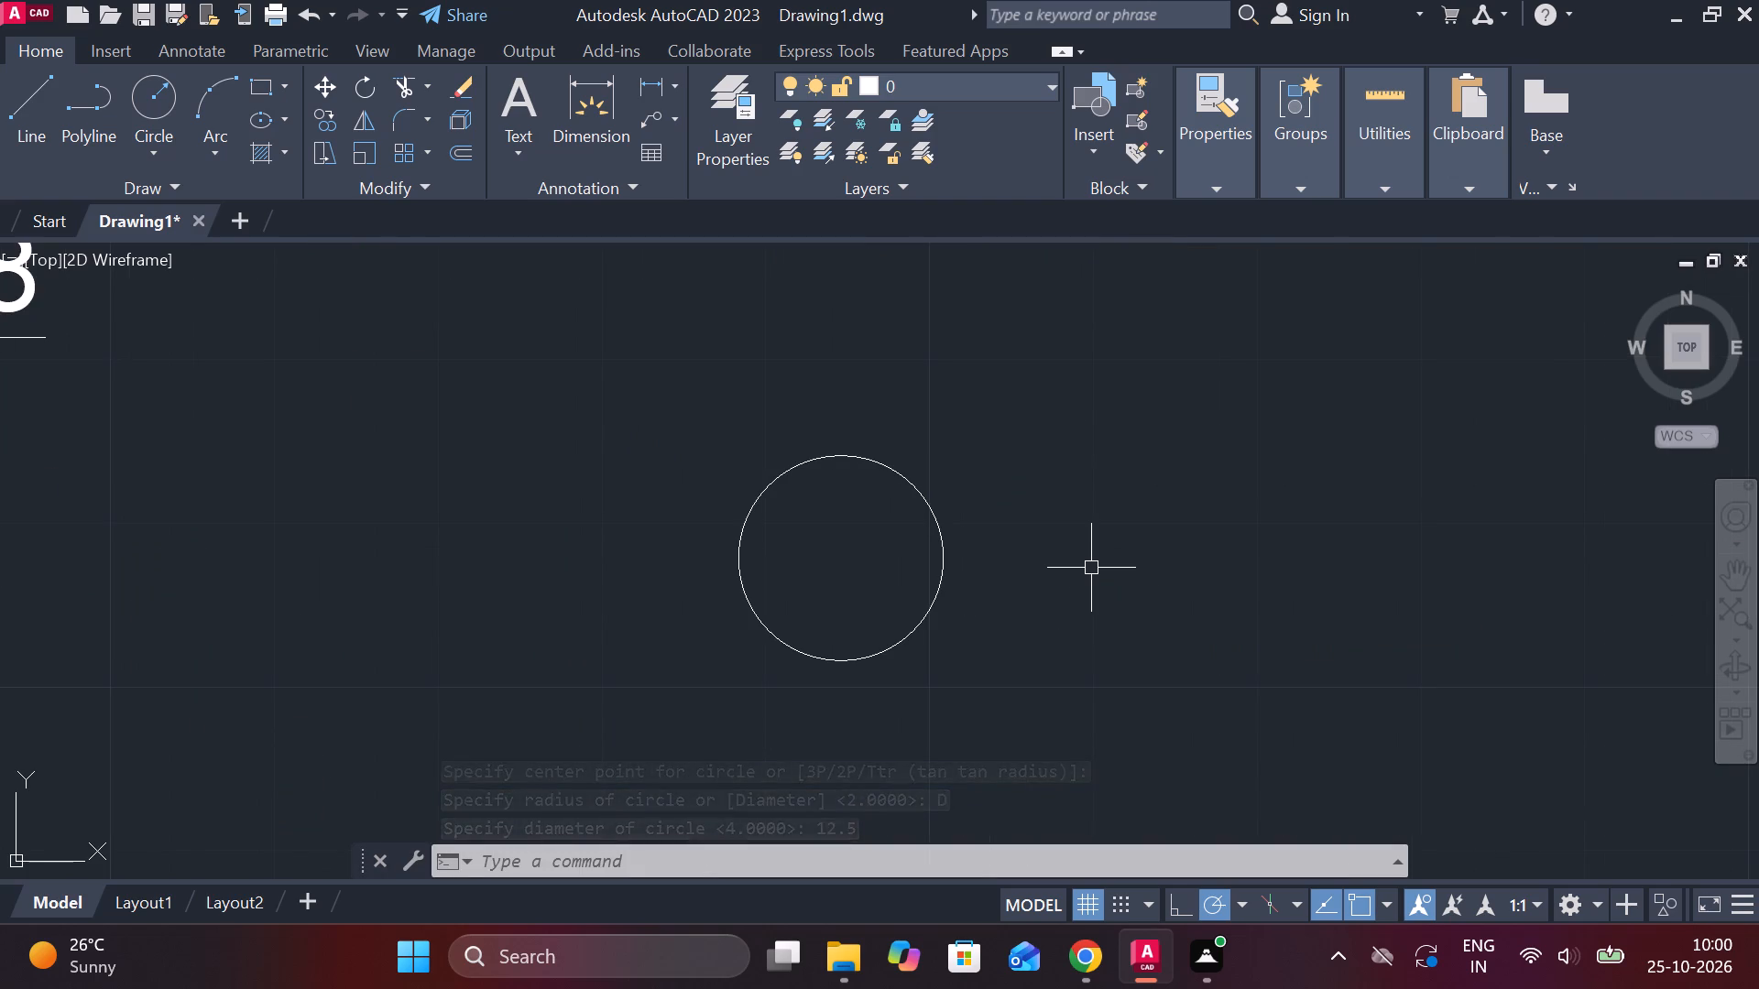
click(287, 98)
click(307, 180)
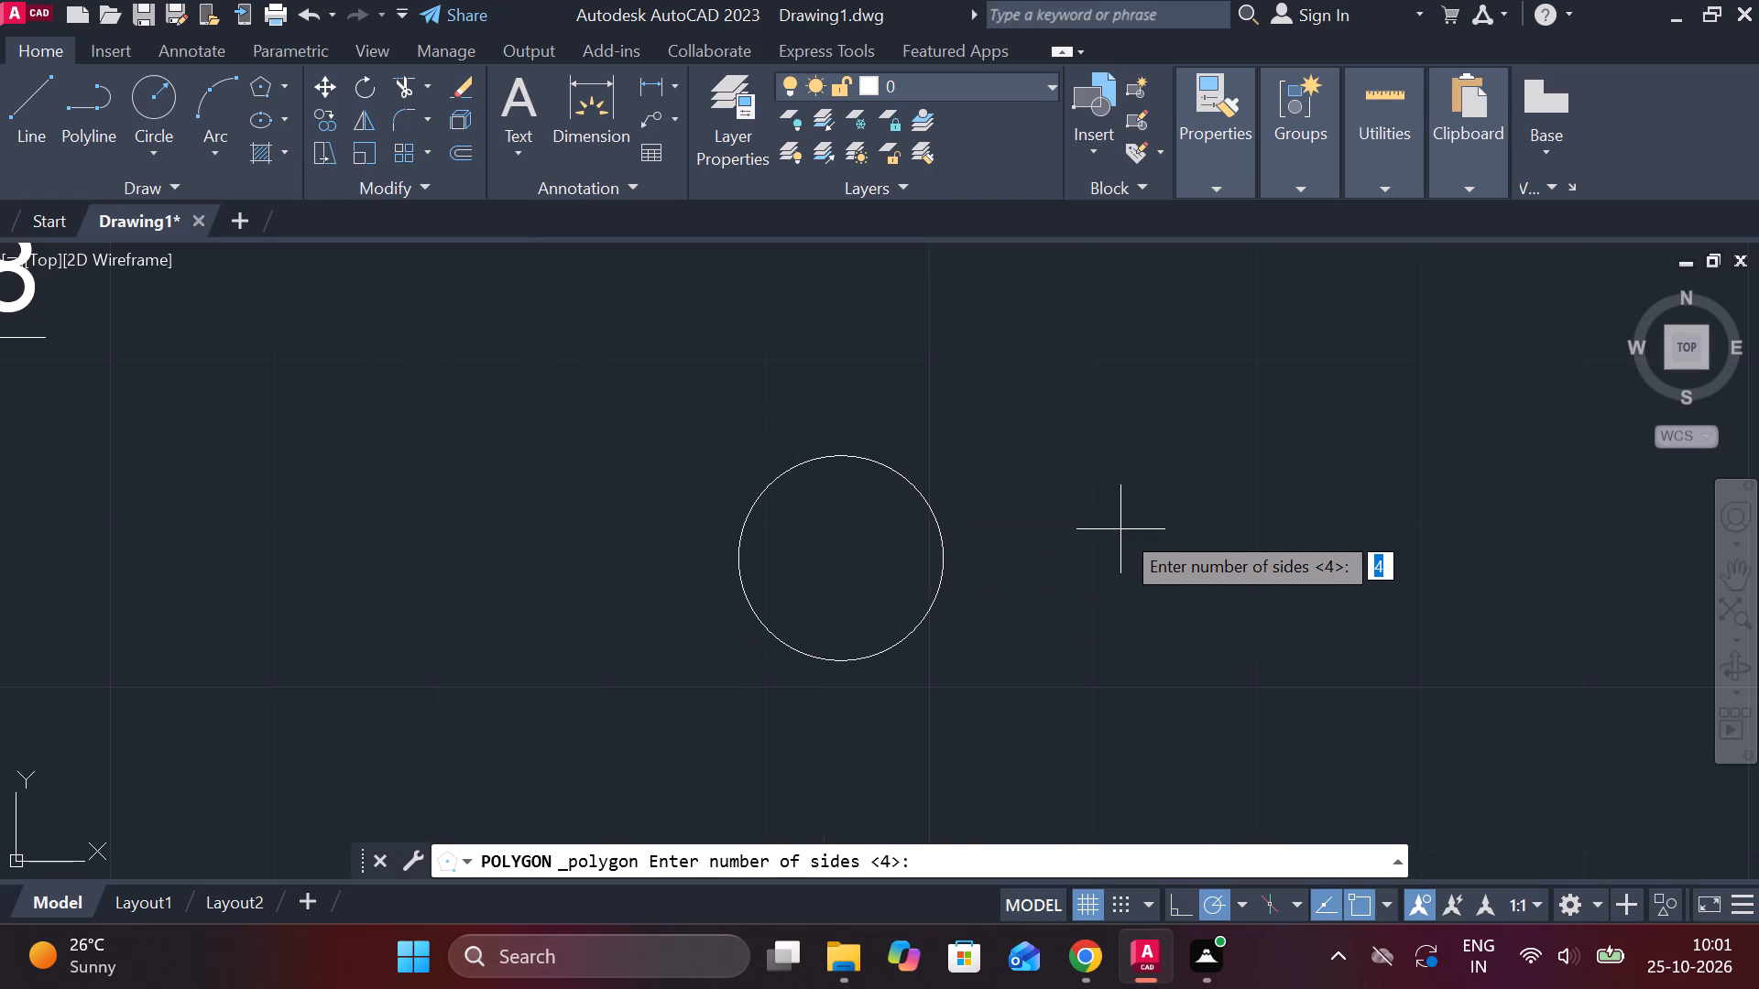
key(6)
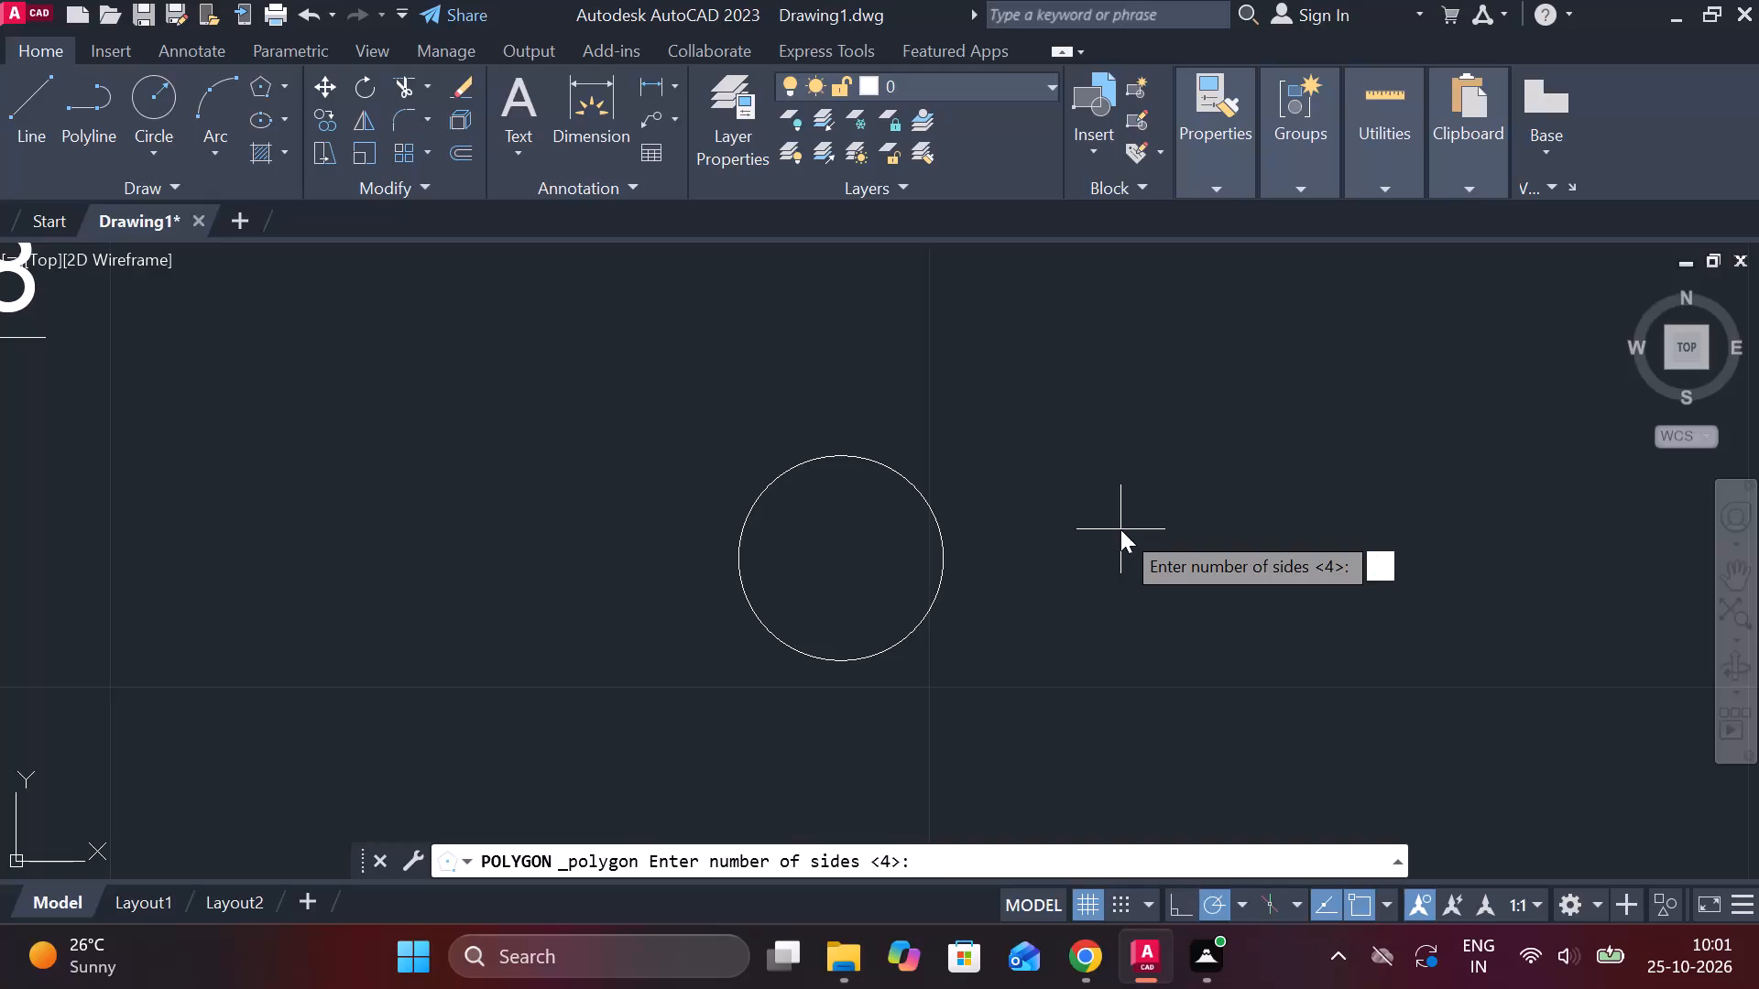
key(Return)
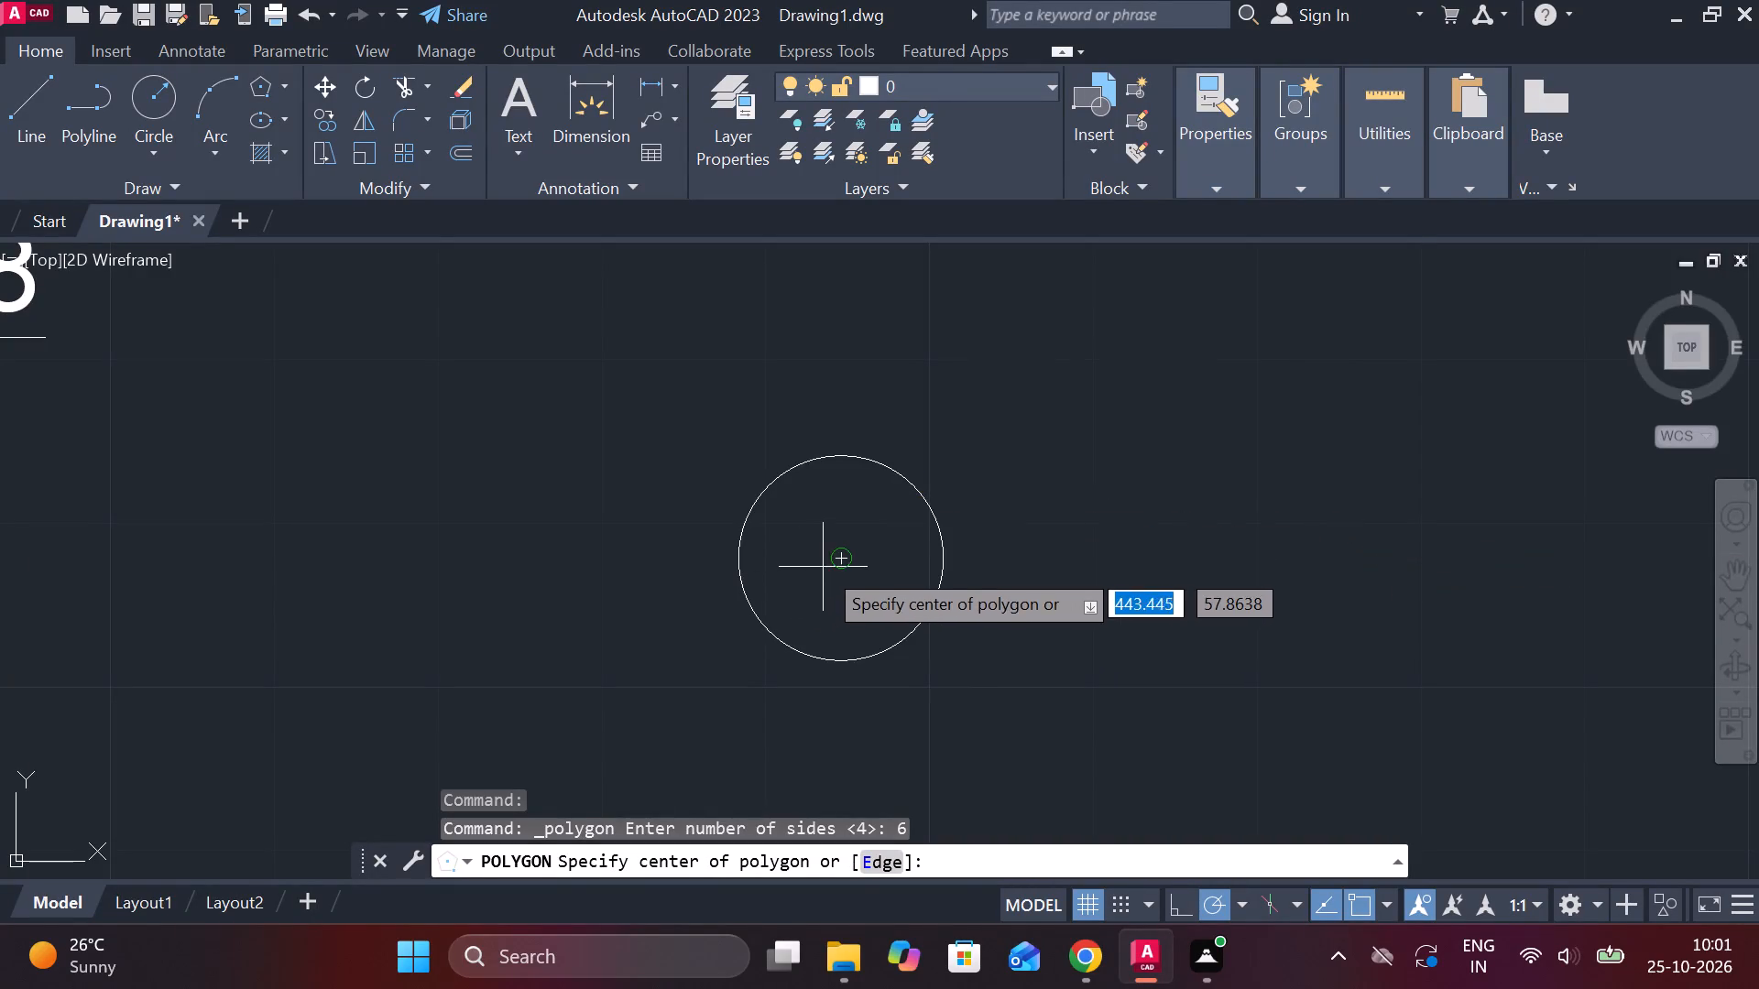
click(844, 555)
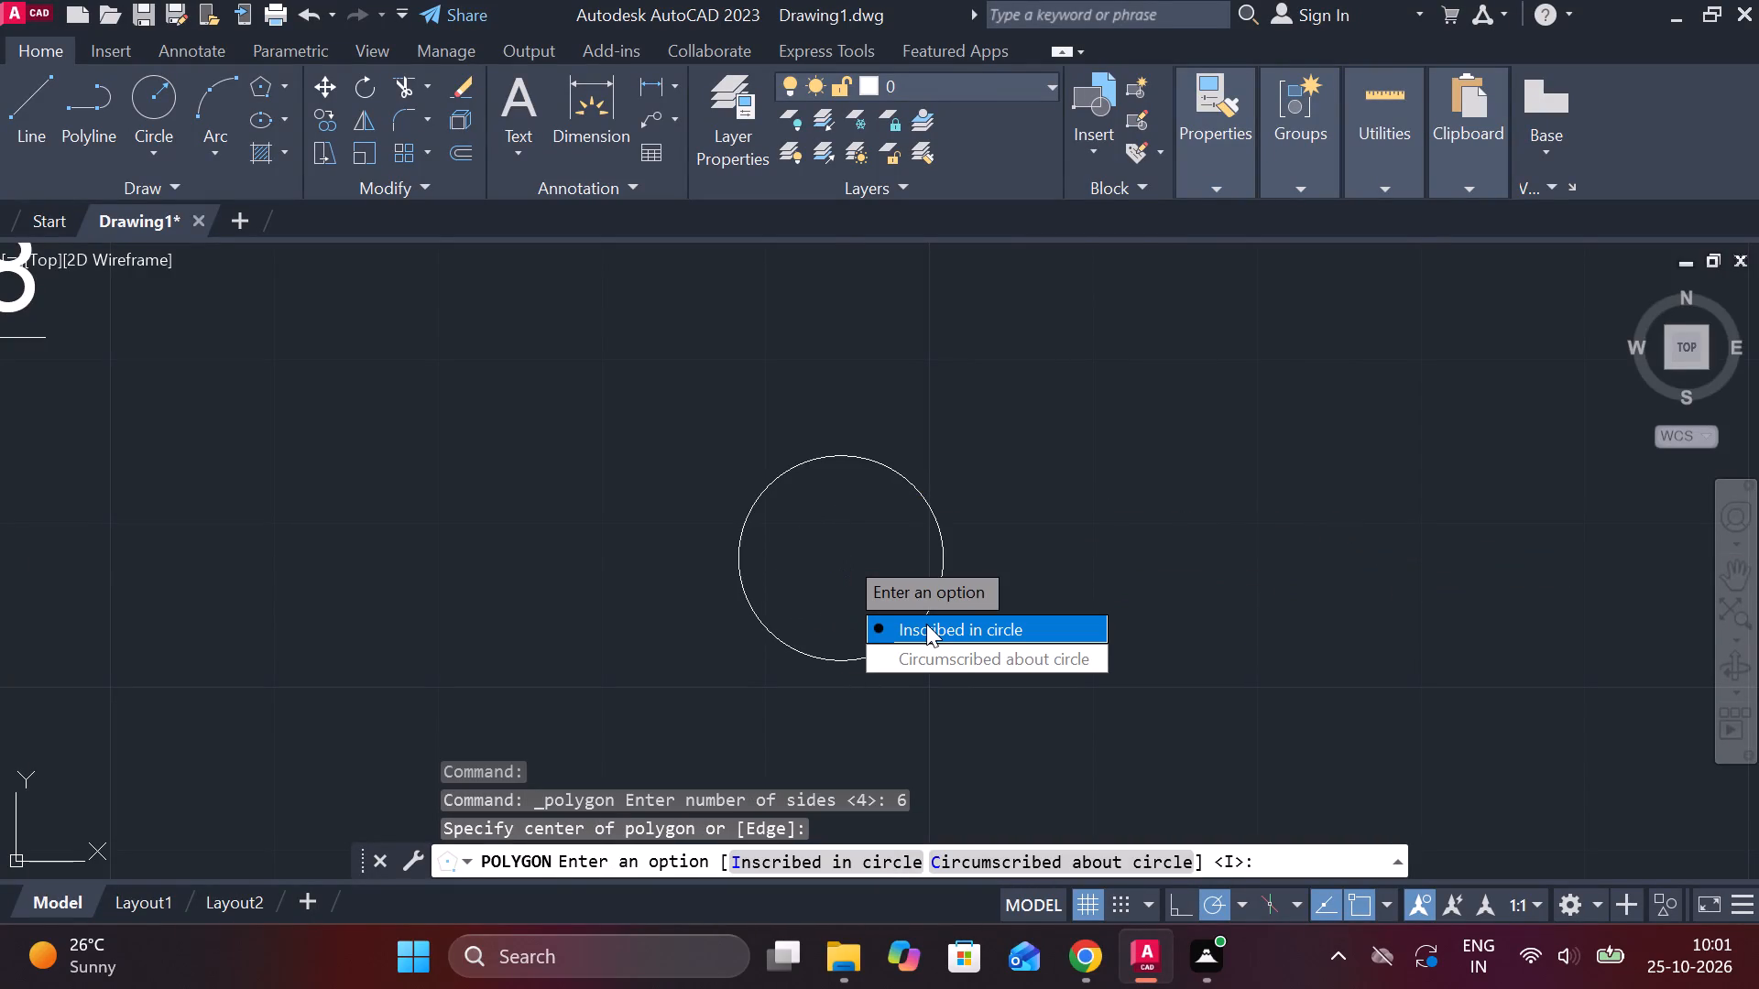
drag(932, 671, 844, 555)
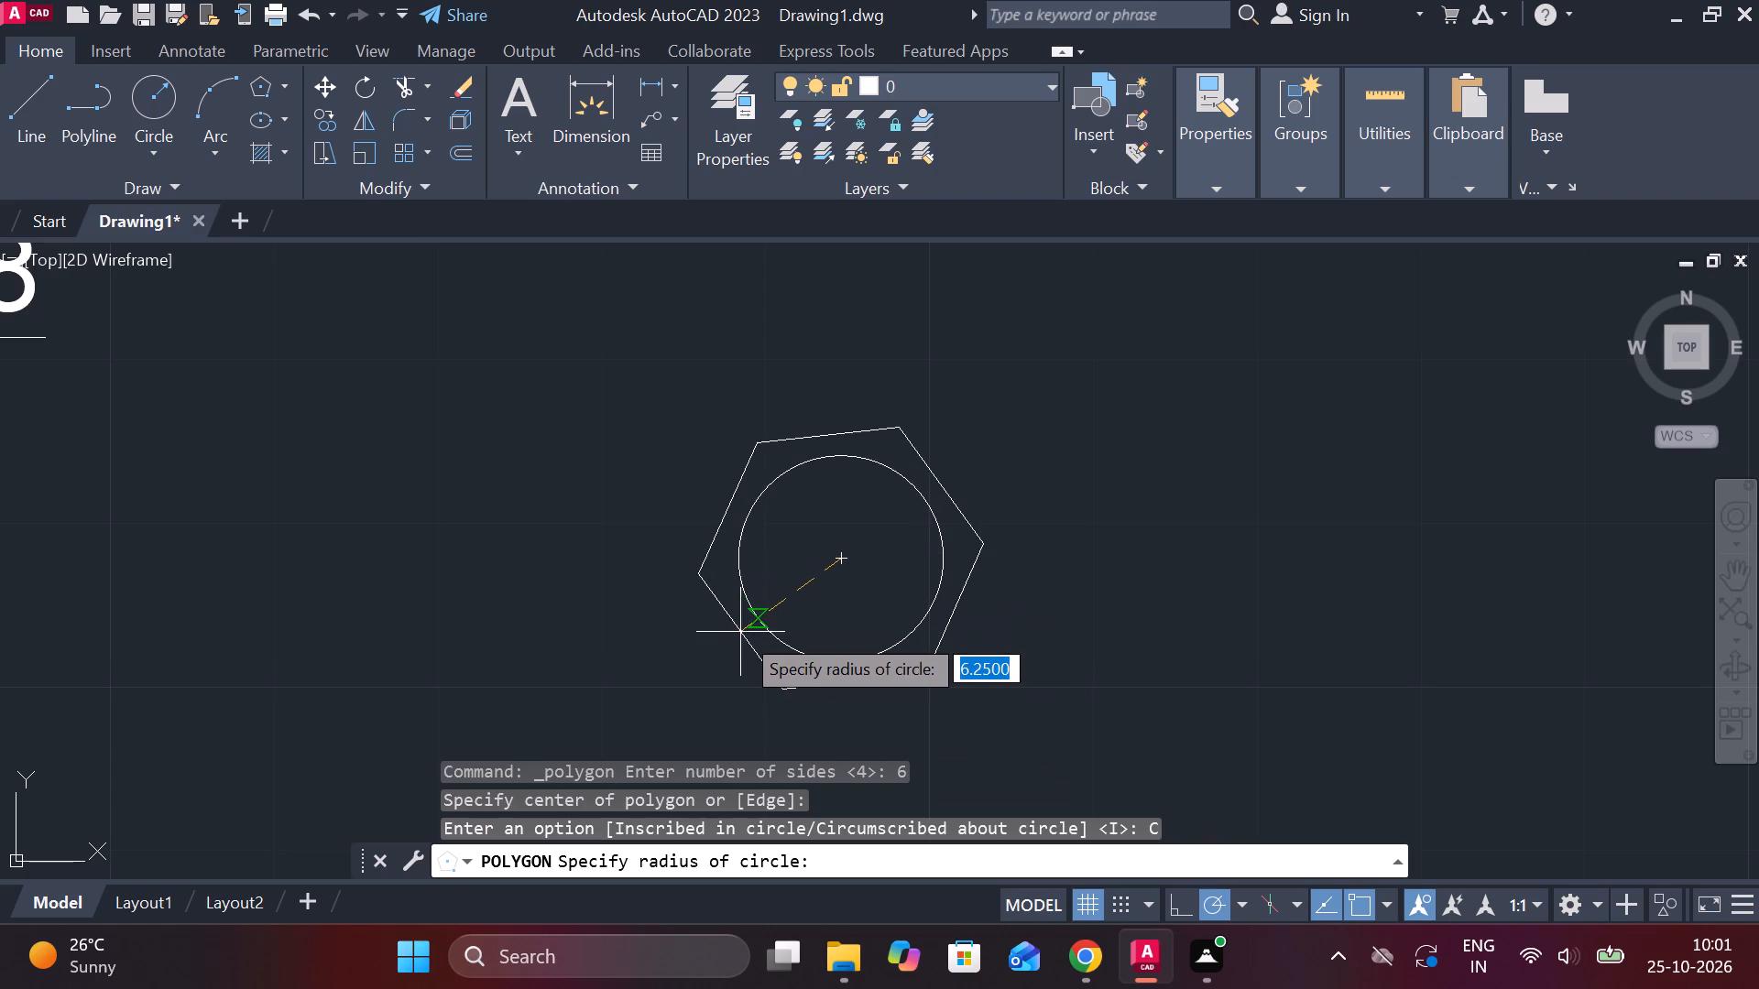
click(745, 553)
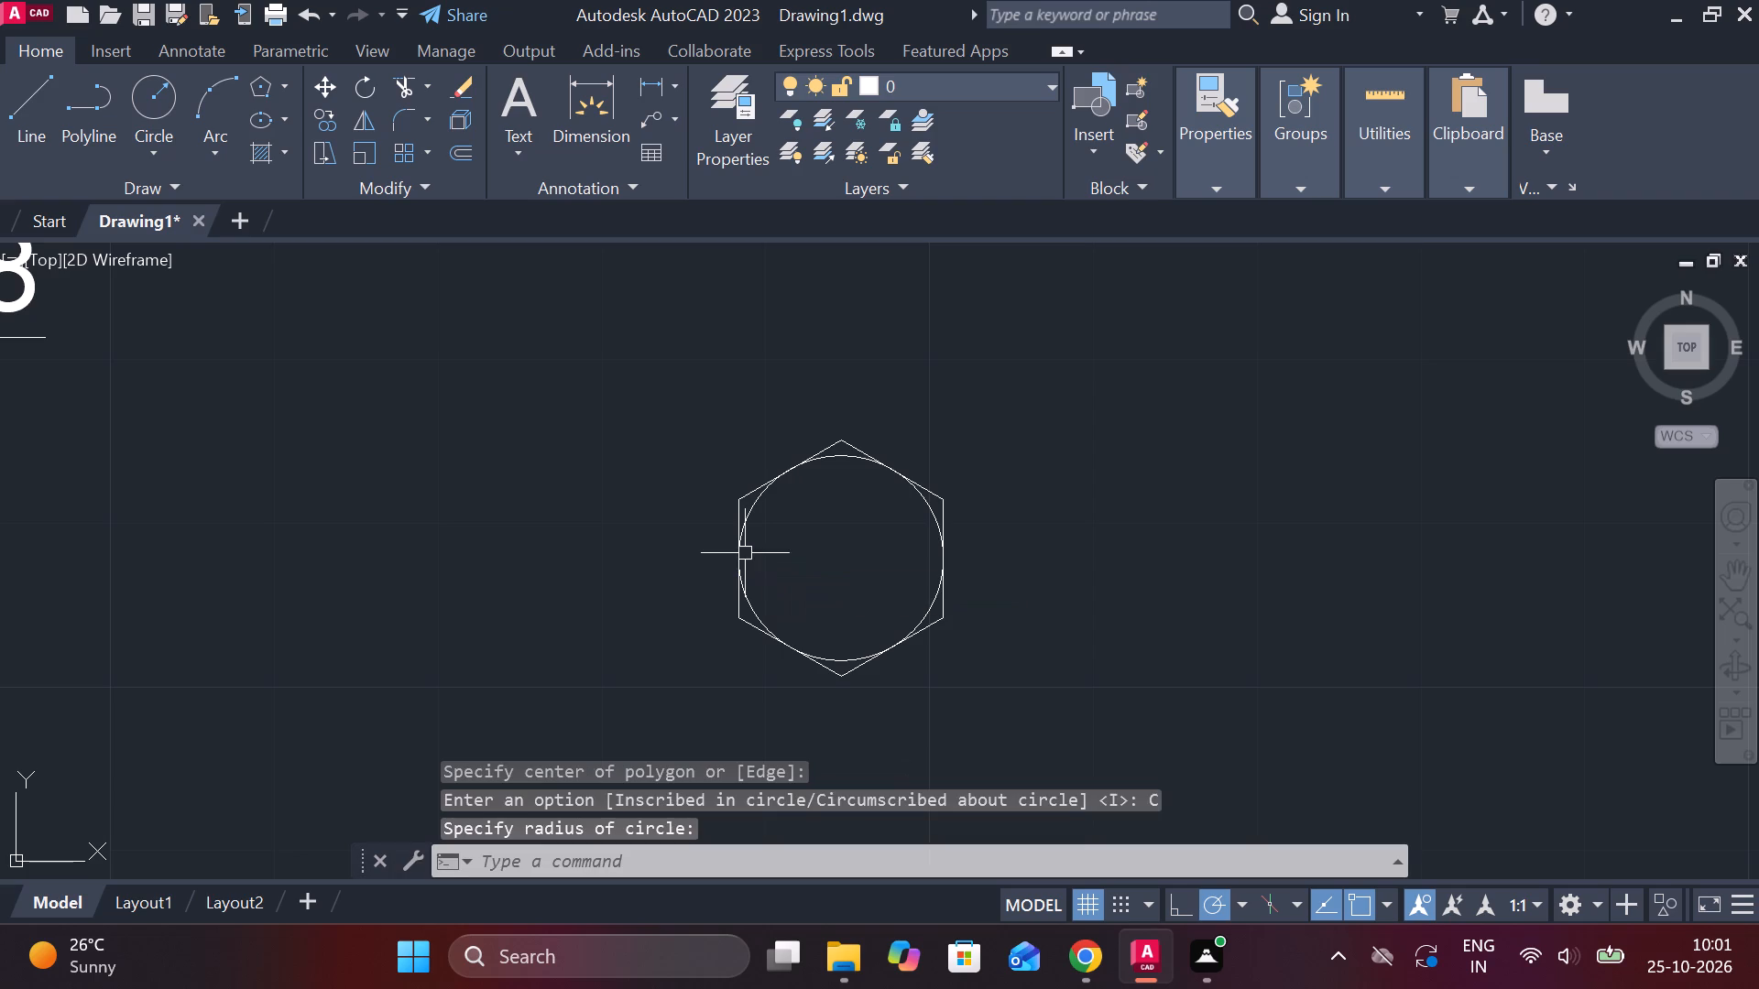
Draw horizontal projection lines rightward from the hexagon's top and bottom vertices, the upper one about 23 mm long.
key(l)
key(Return)
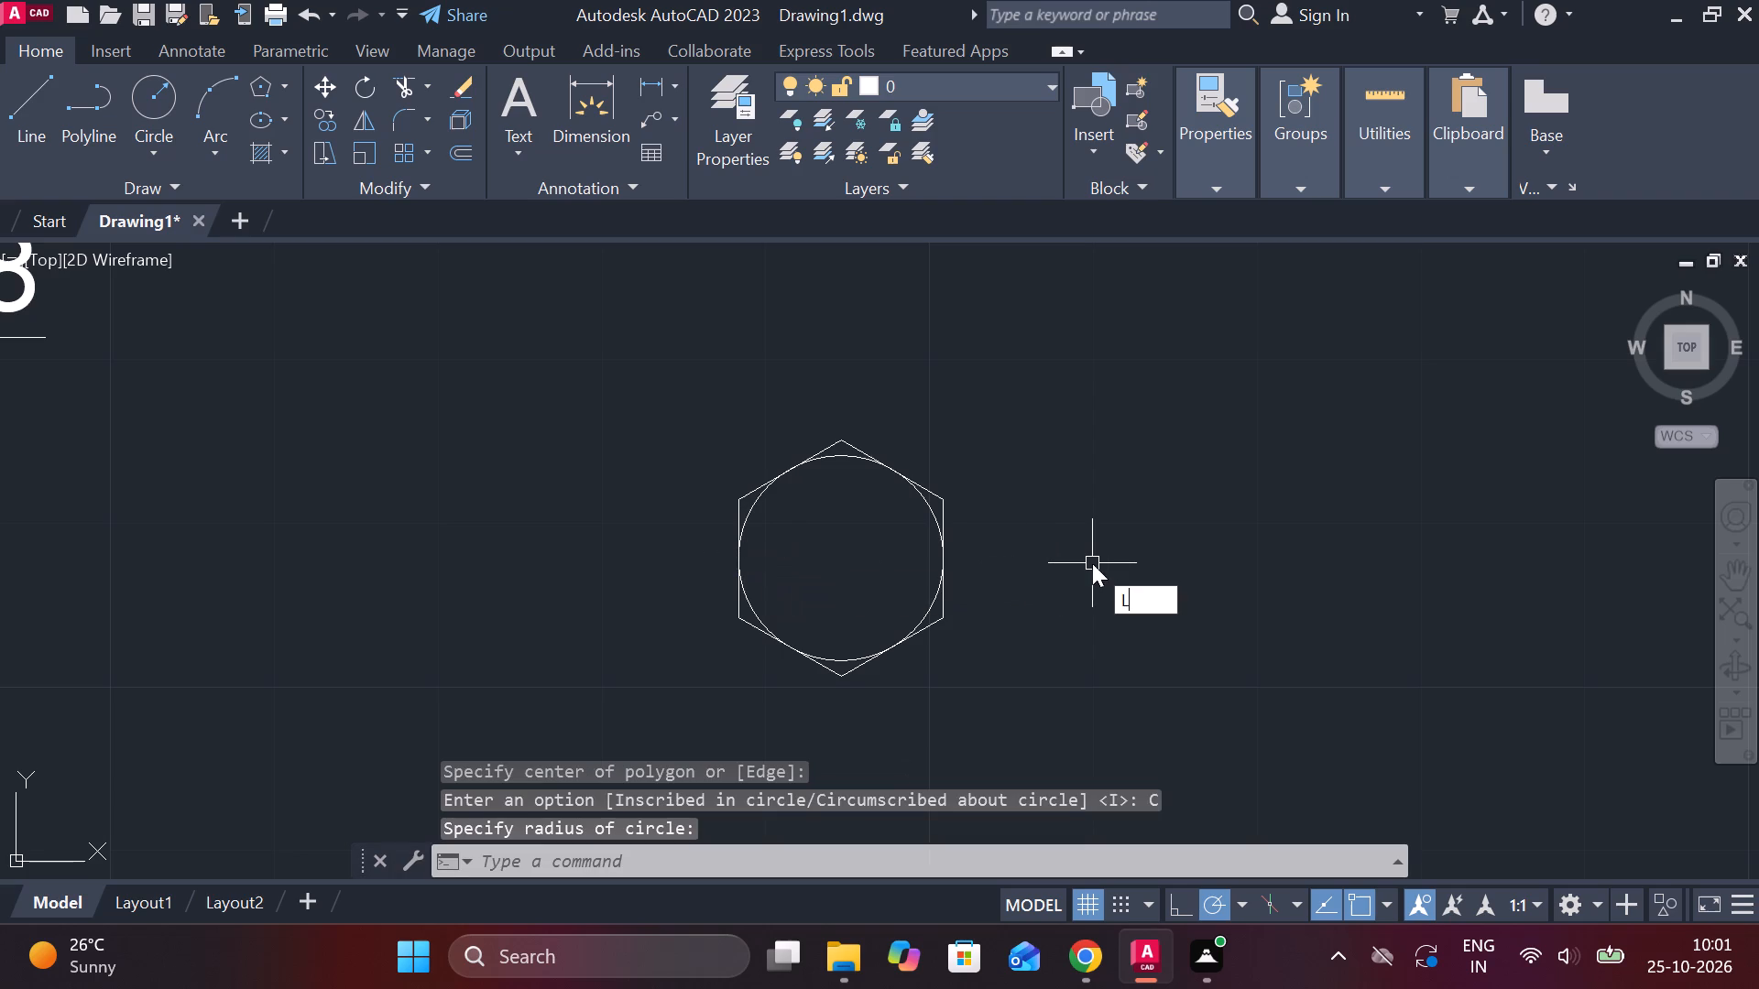
click(844, 428)
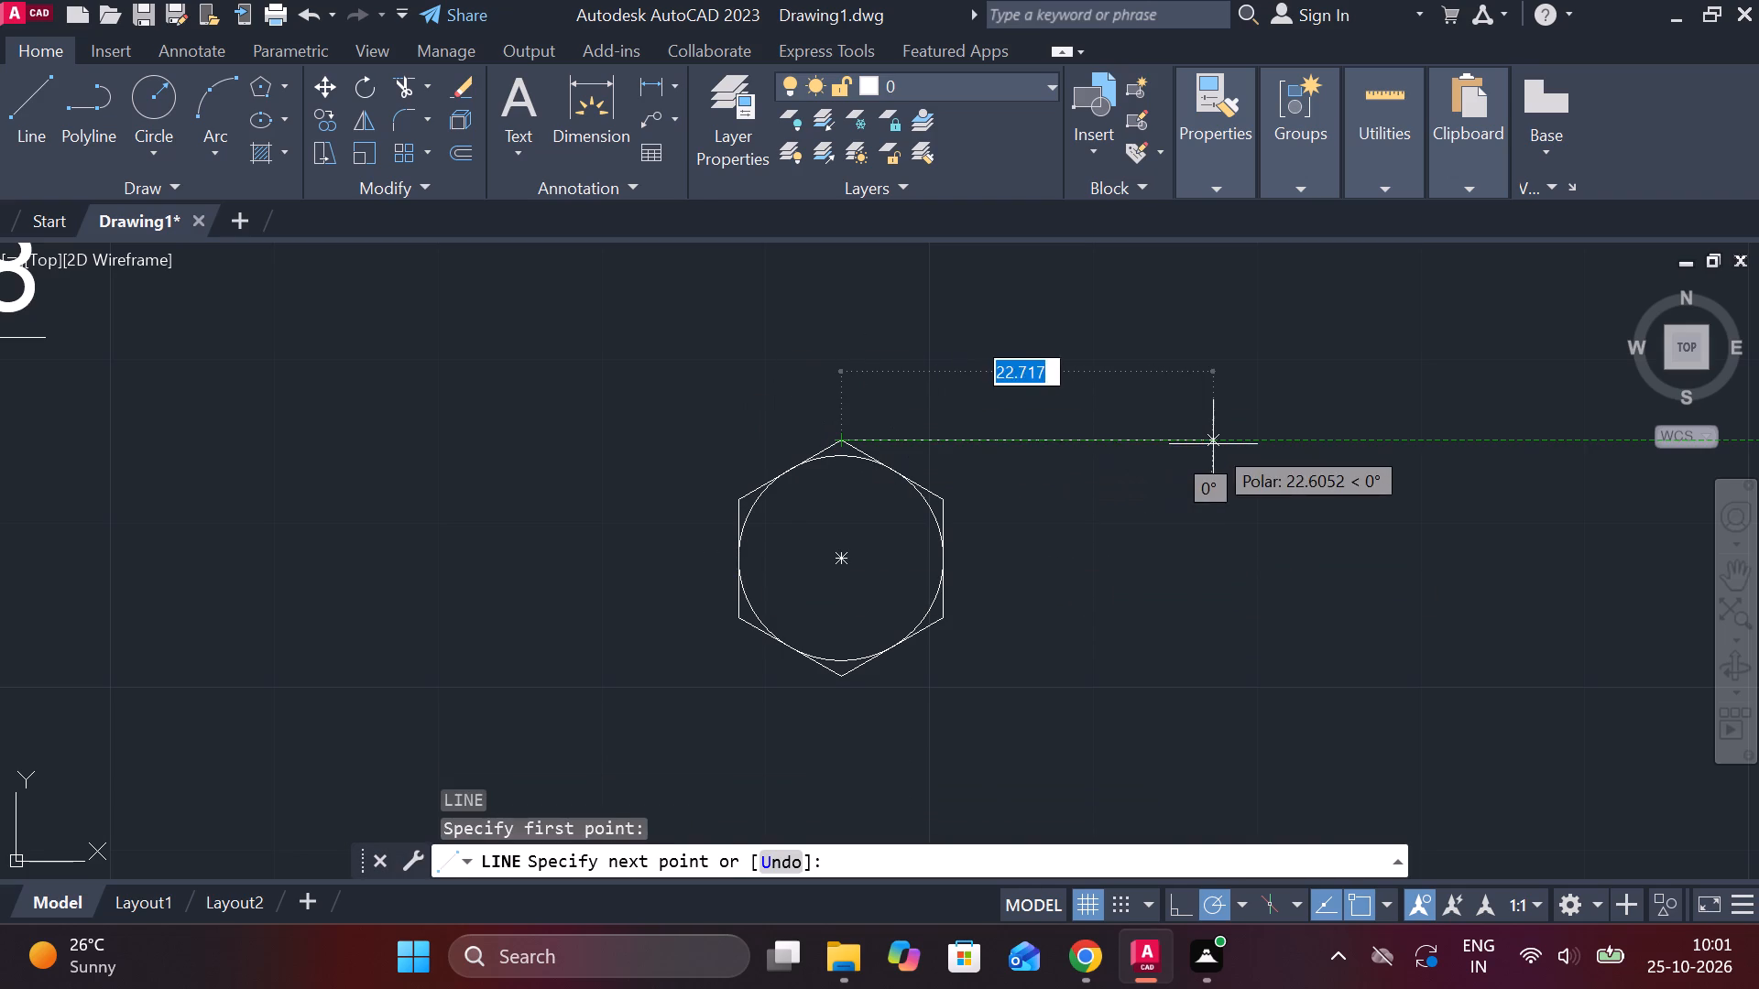
click(1213, 444)
key(Escape)
key(space)
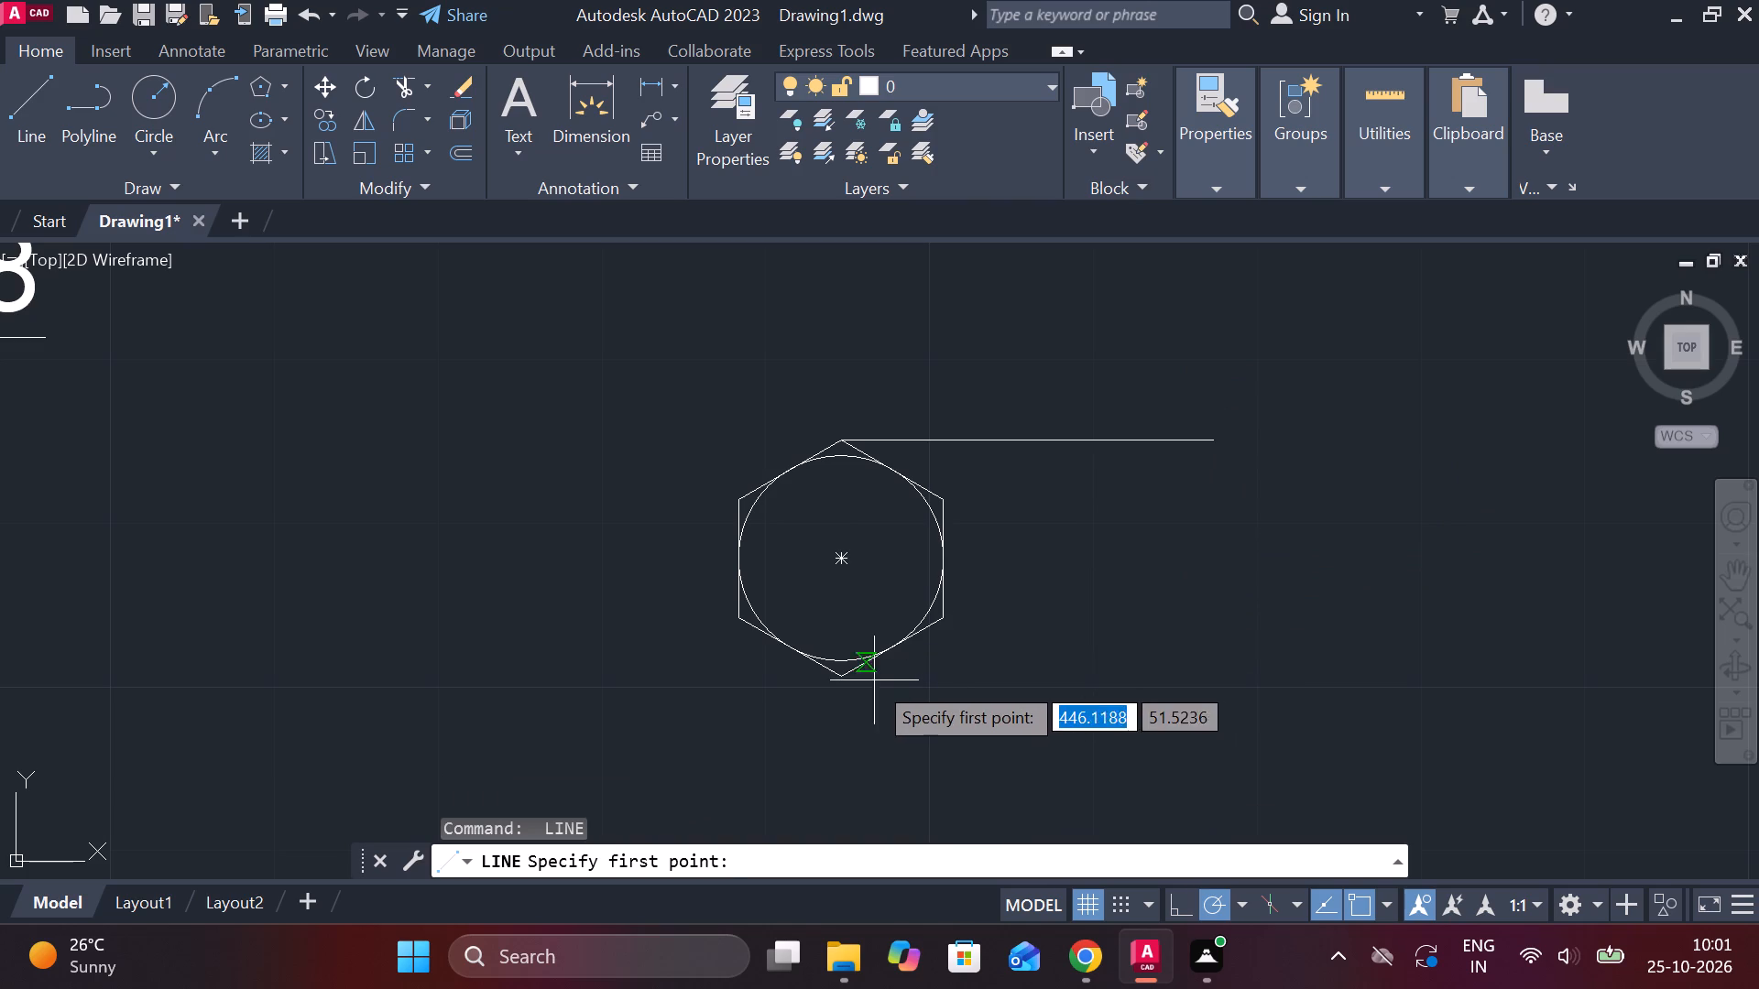
click(859, 680)
click(1246, 668)
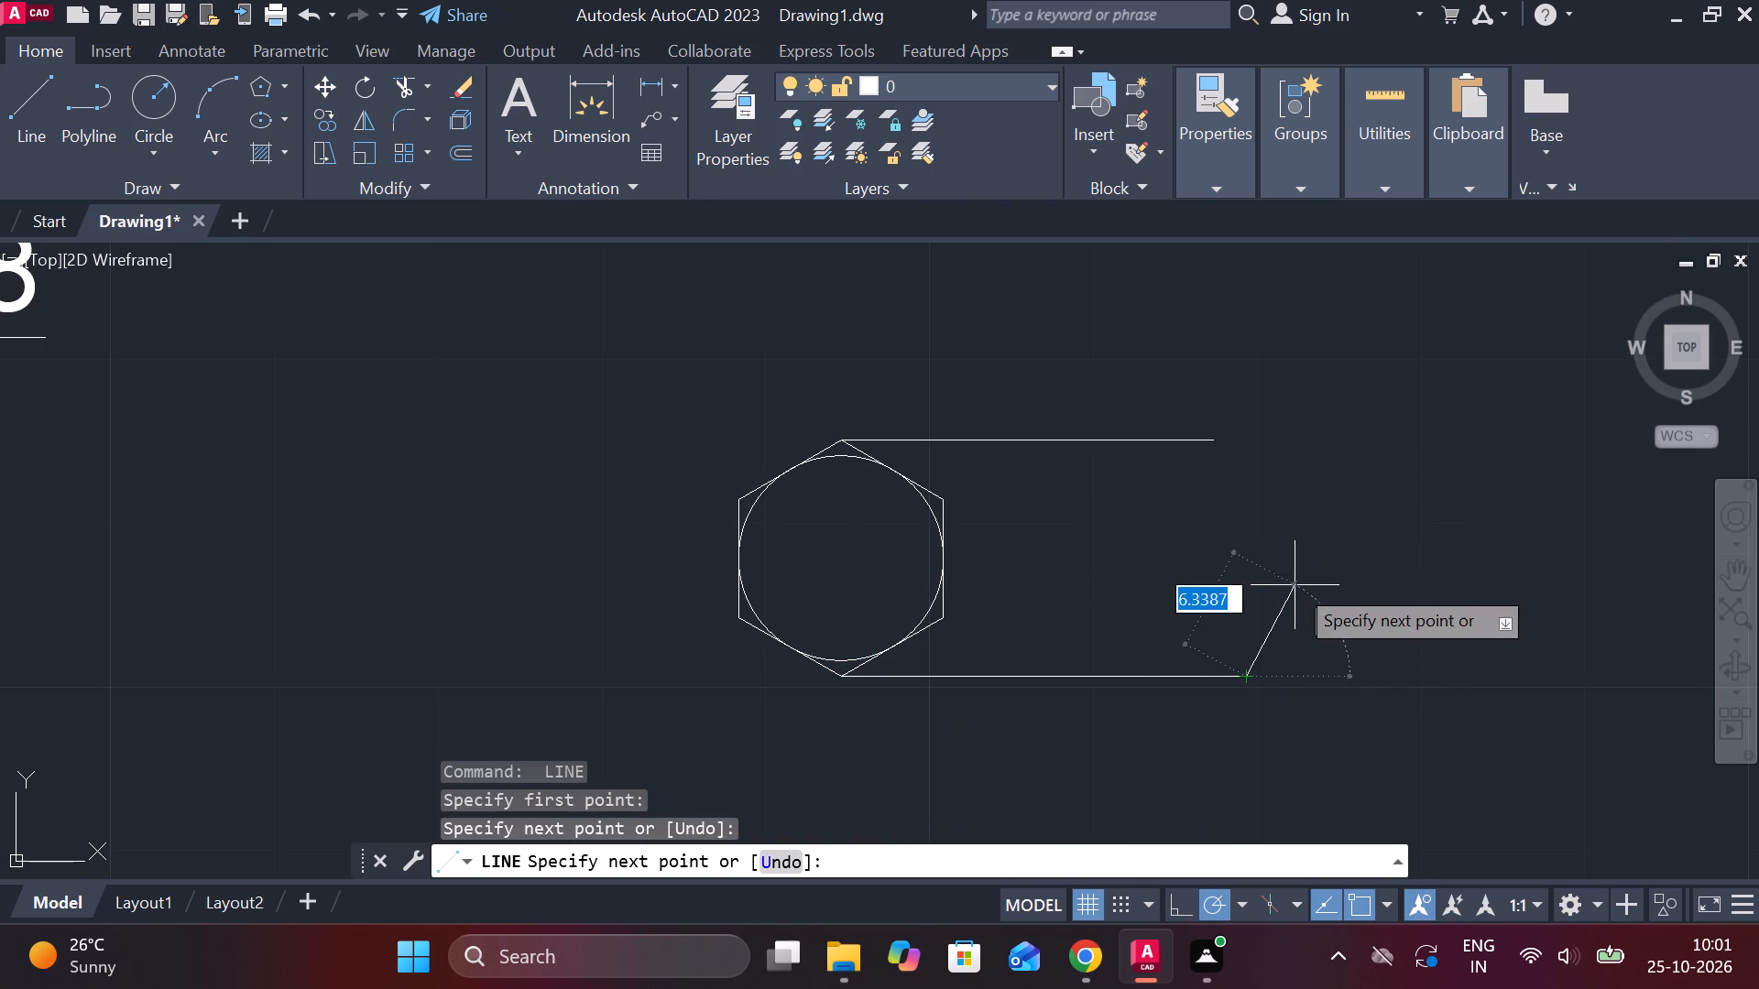
key(Escape)
Draw a vertical line joining the two projection lines, just to the right of the hexagon.
key(l)
key(Return)
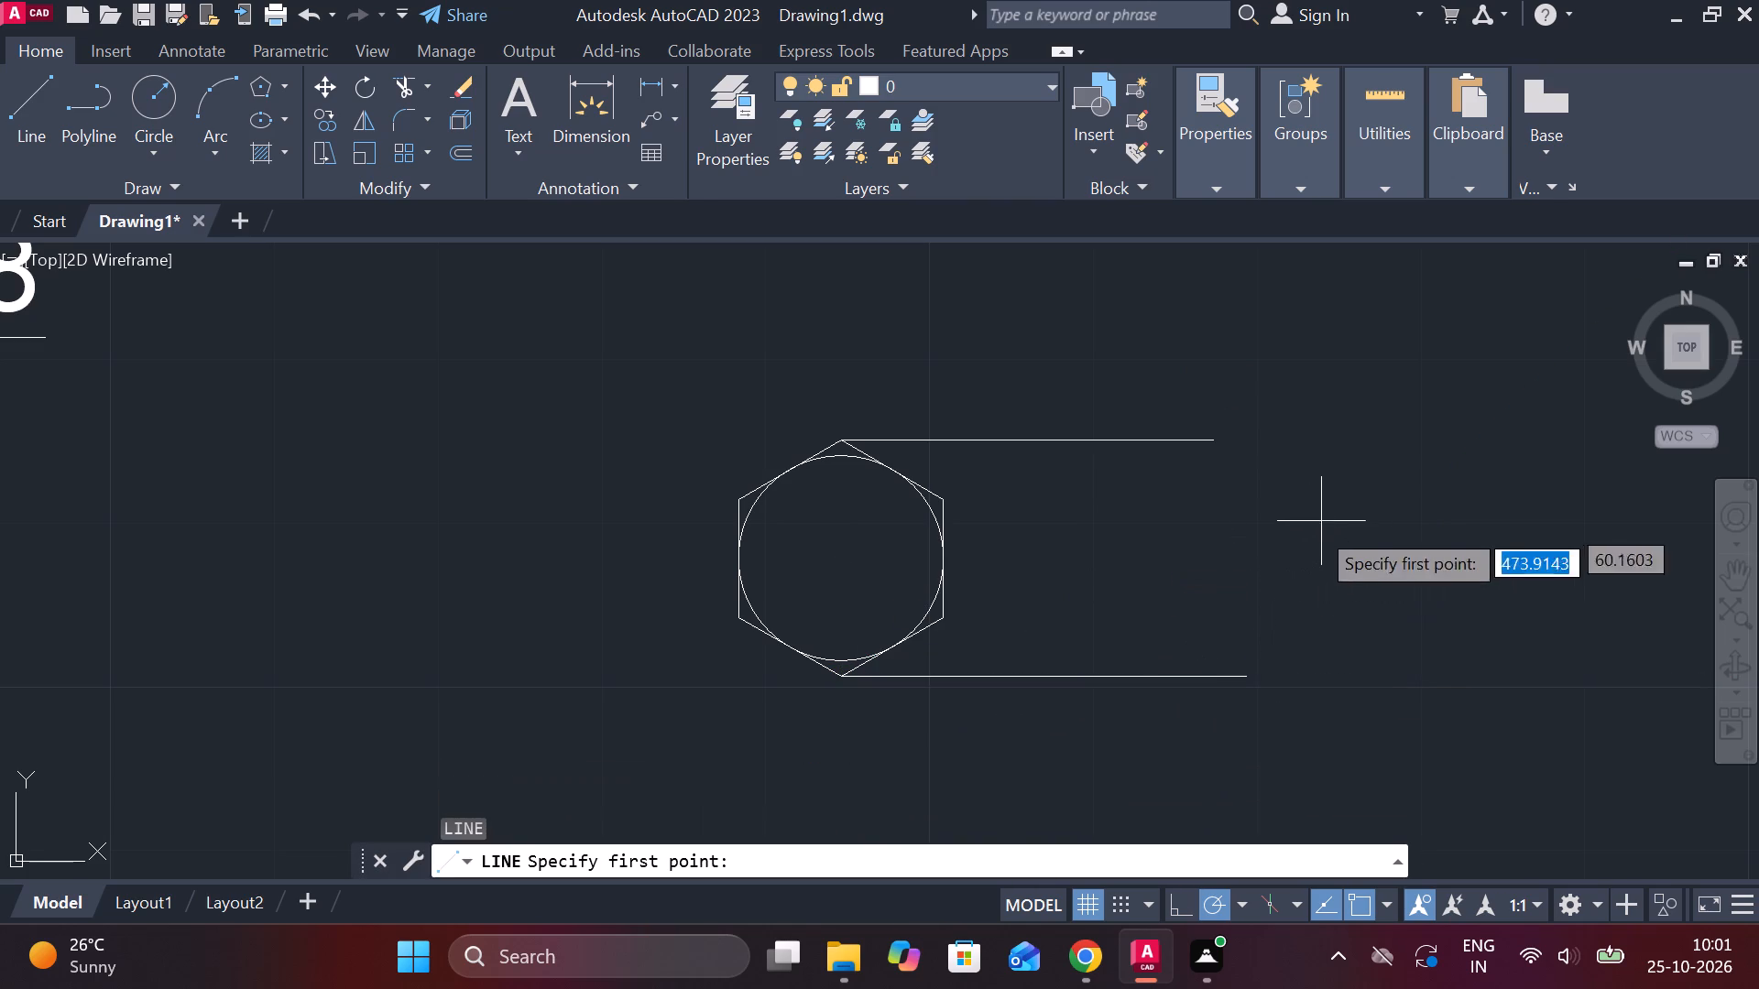
click(1036, 440)
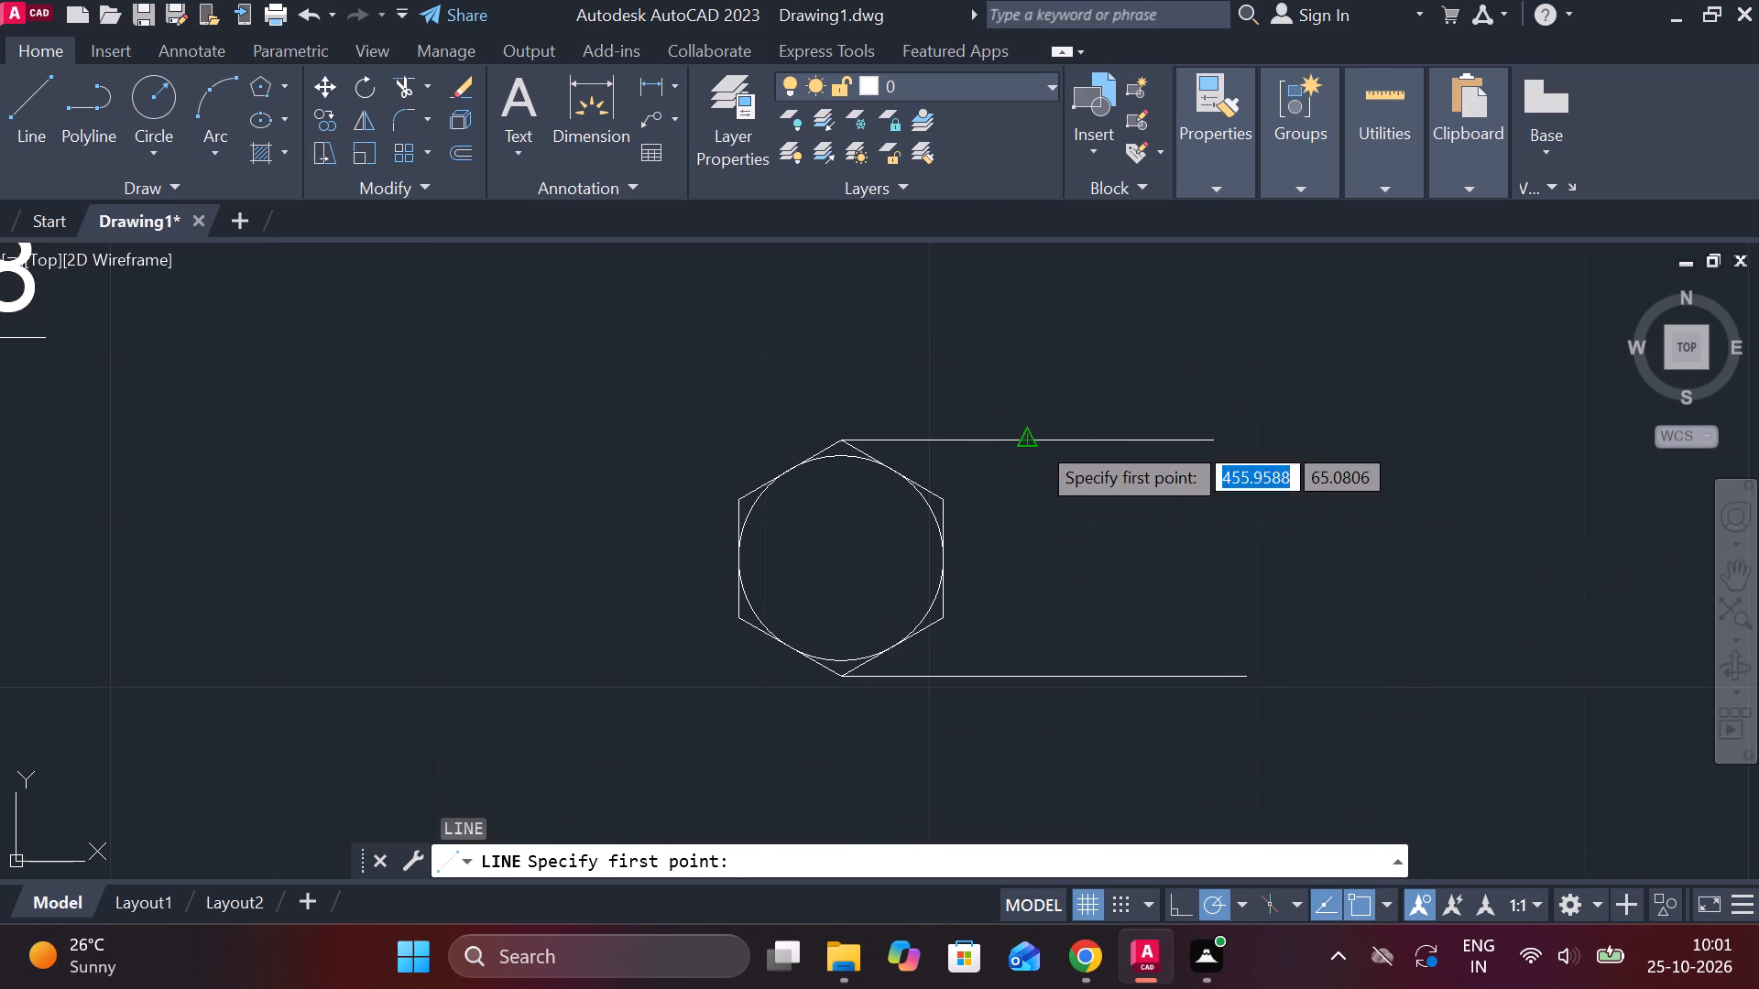
click(1034, 677)
key(Escape)
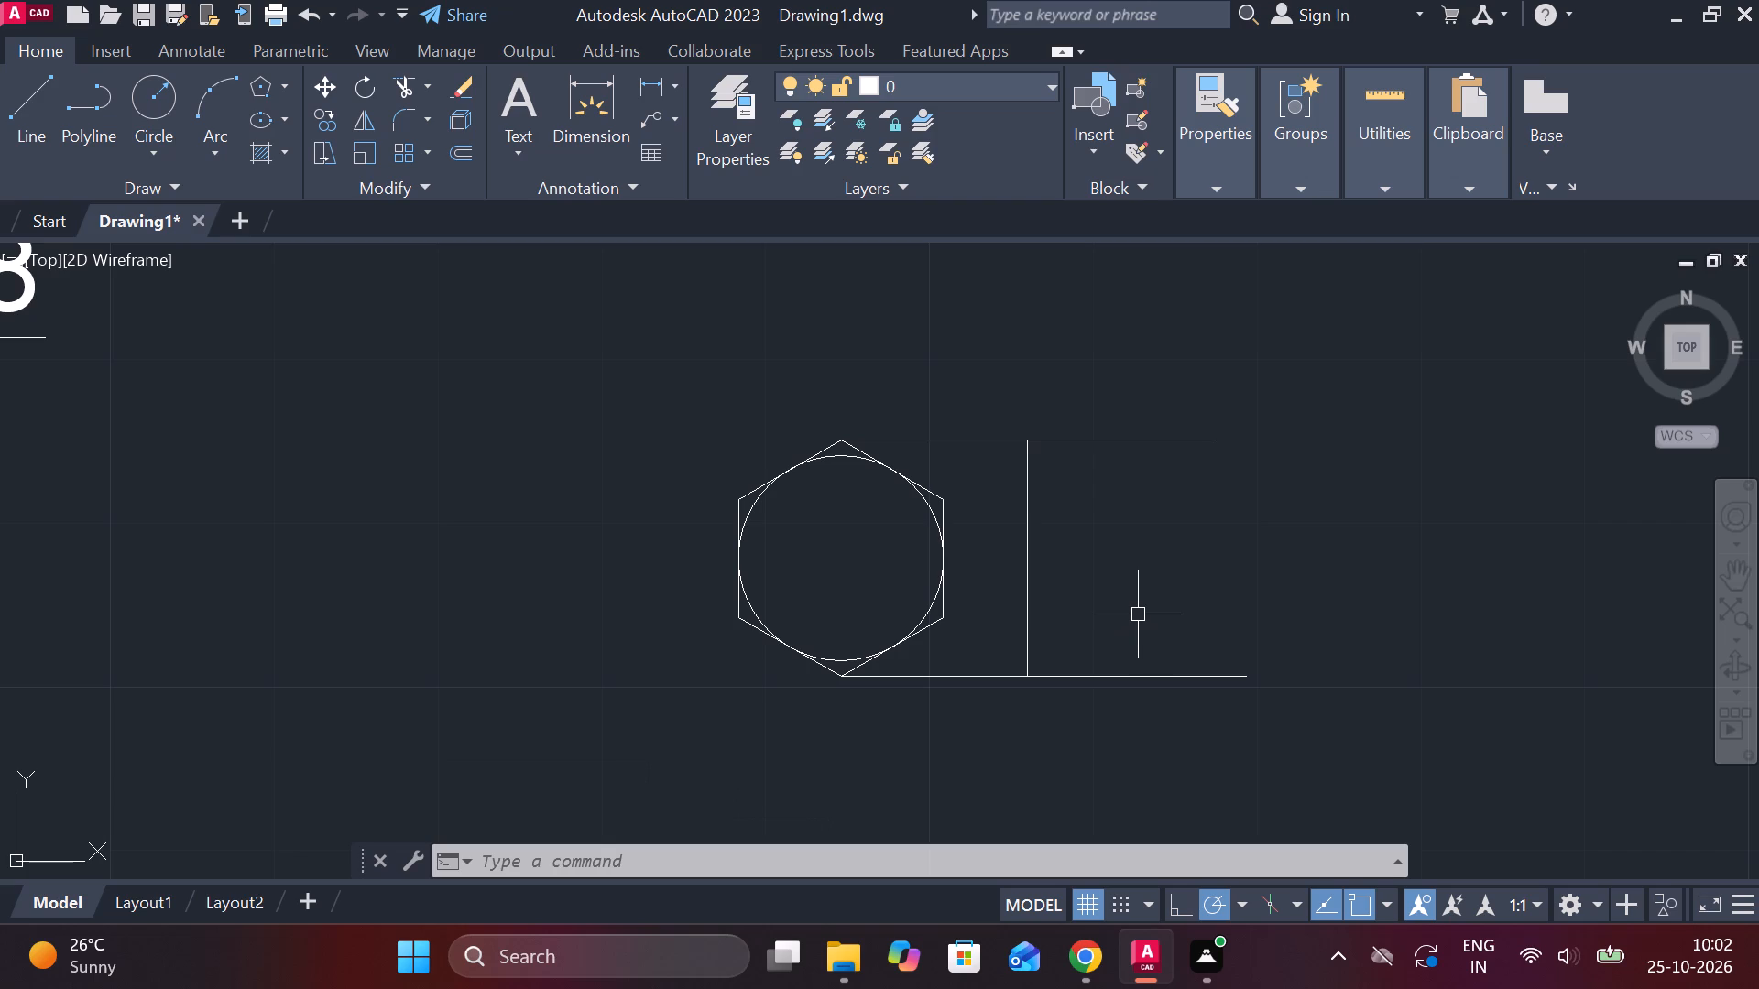
Offset the vertical line 6 mm to the right to form the side view's far edge.
click(1022, 527)
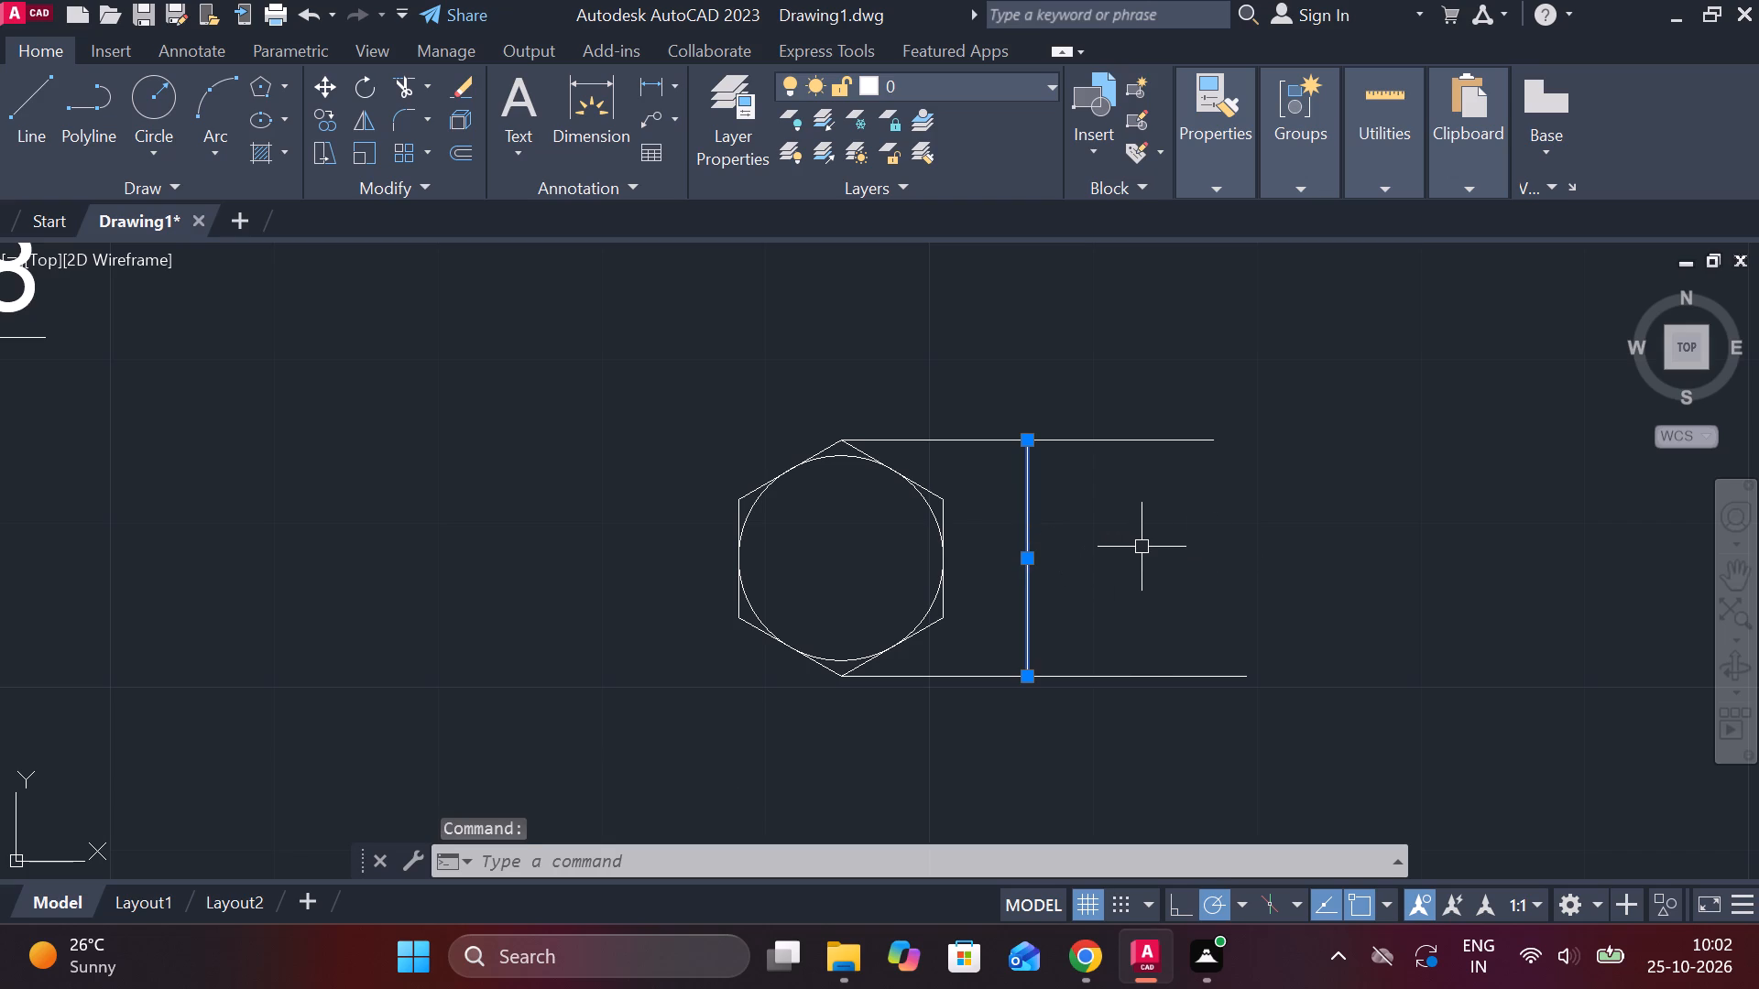
key(o)
key(Return)
key(Return)
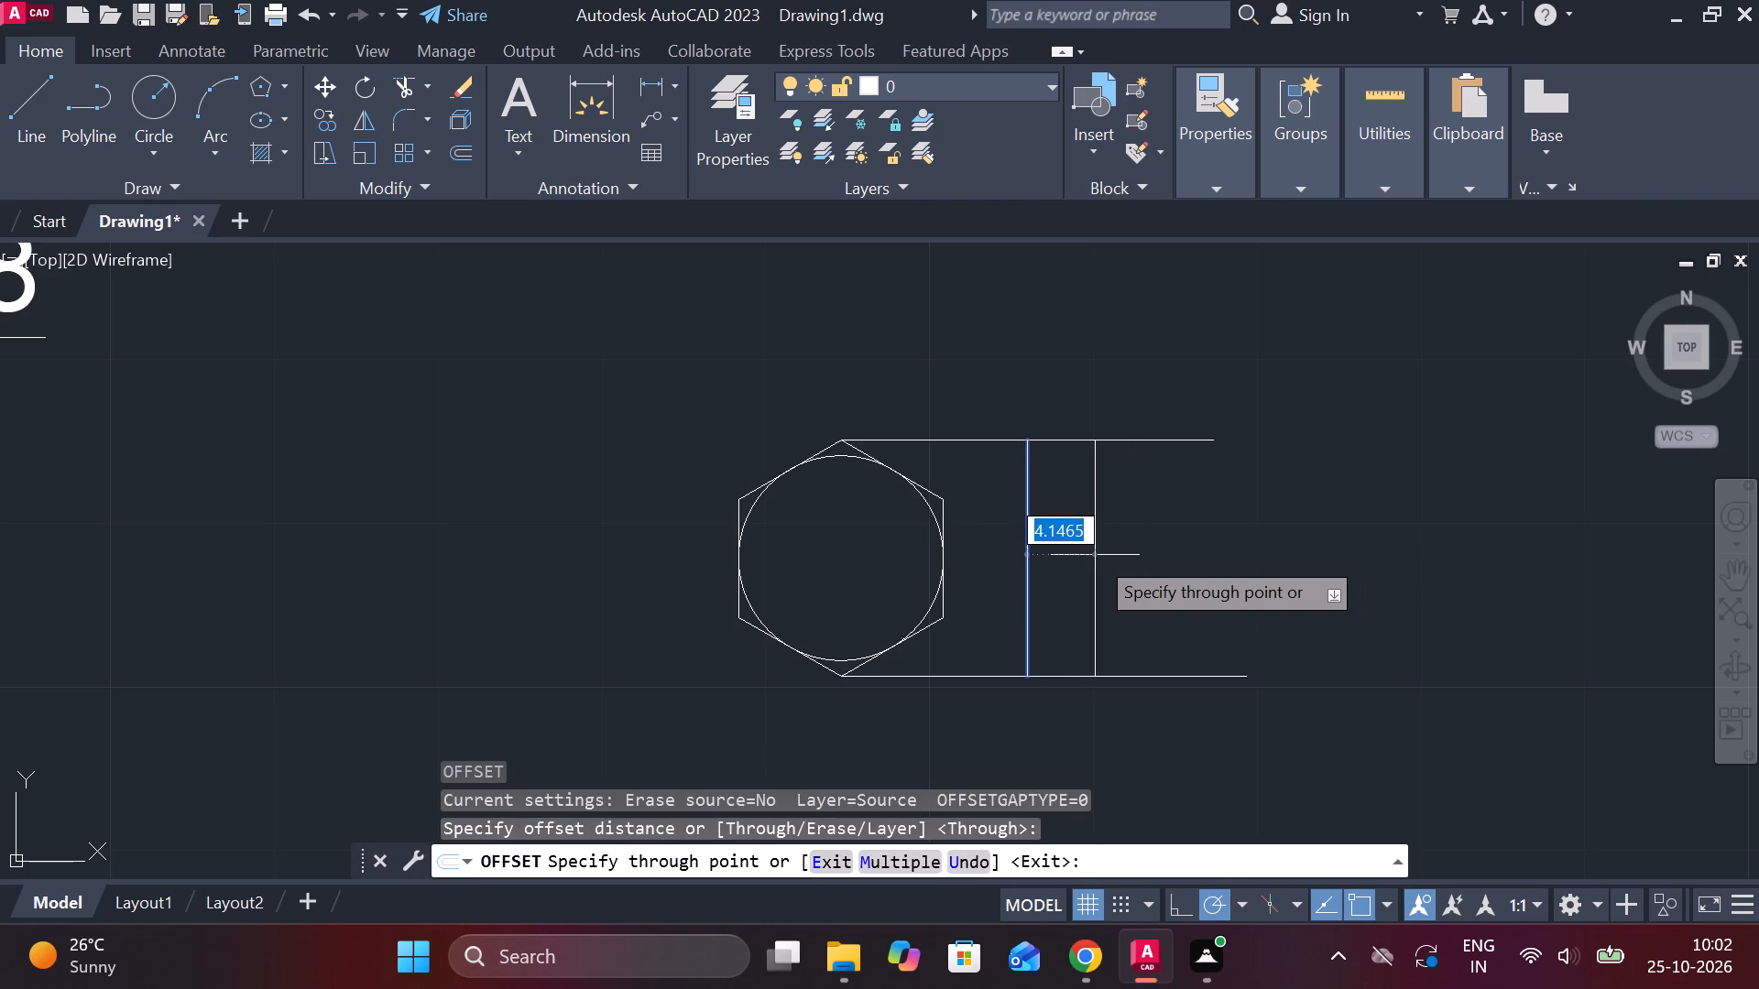
key(6)
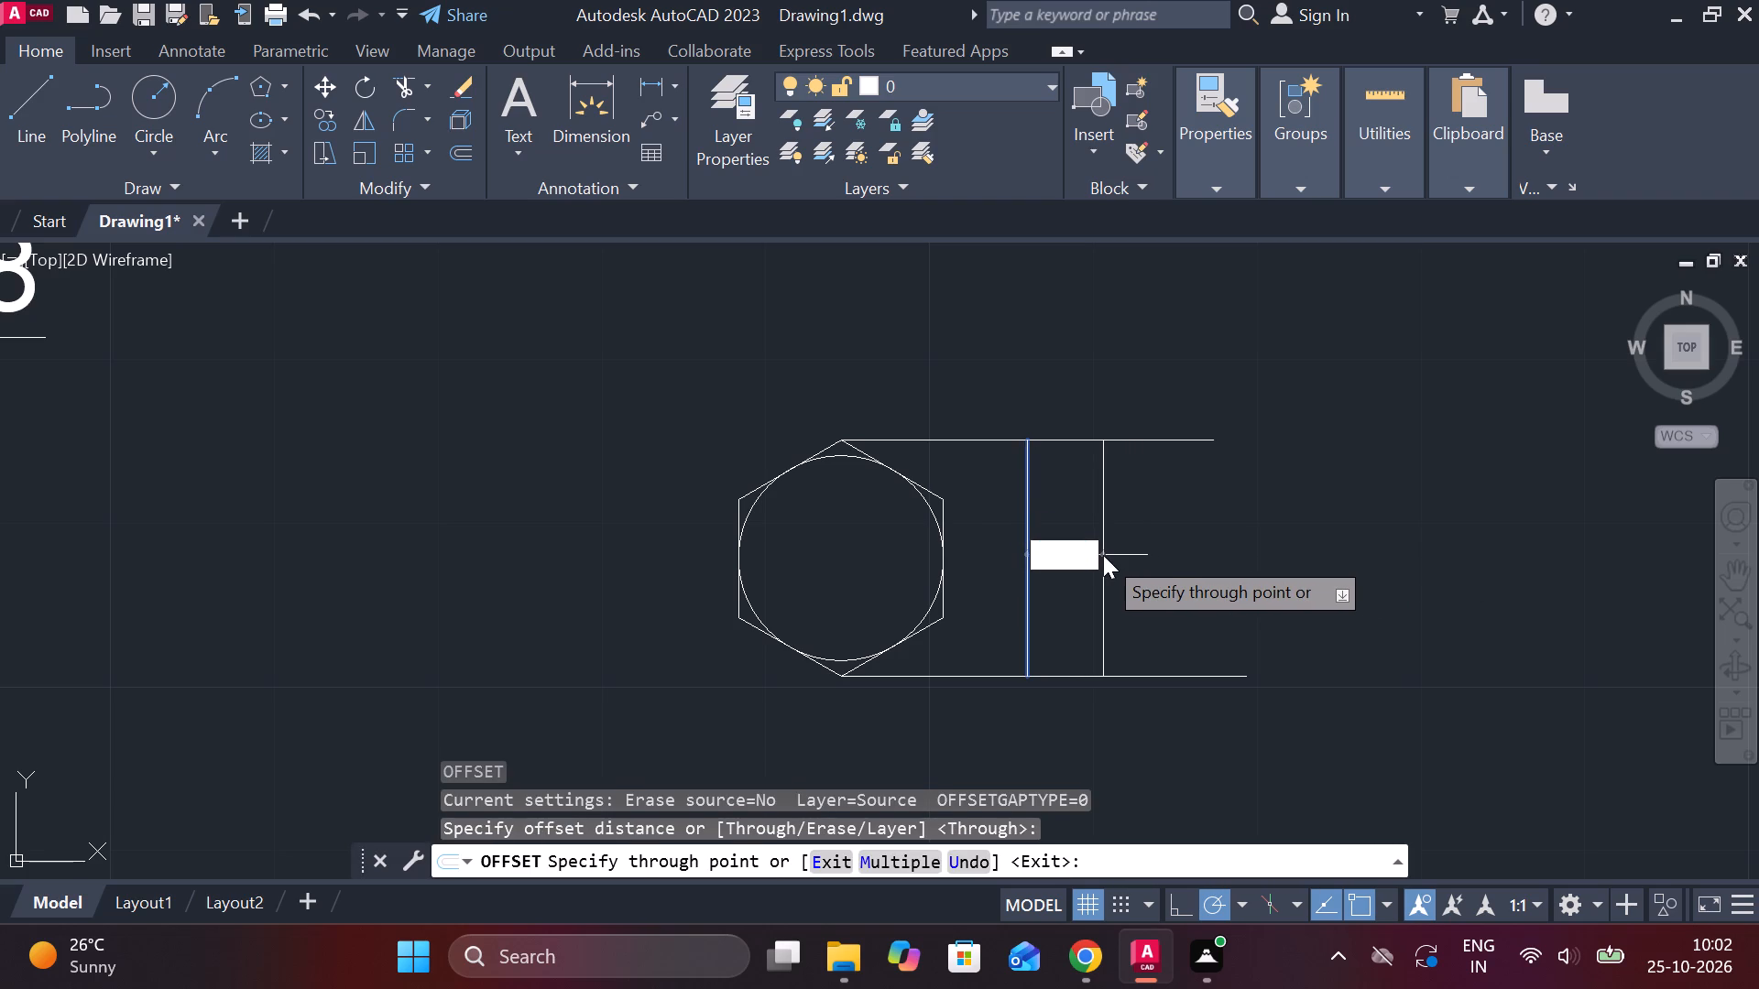
key(Return)
scroll(1169, 540, down, 1)
scroll(1191, 539, up, 1)
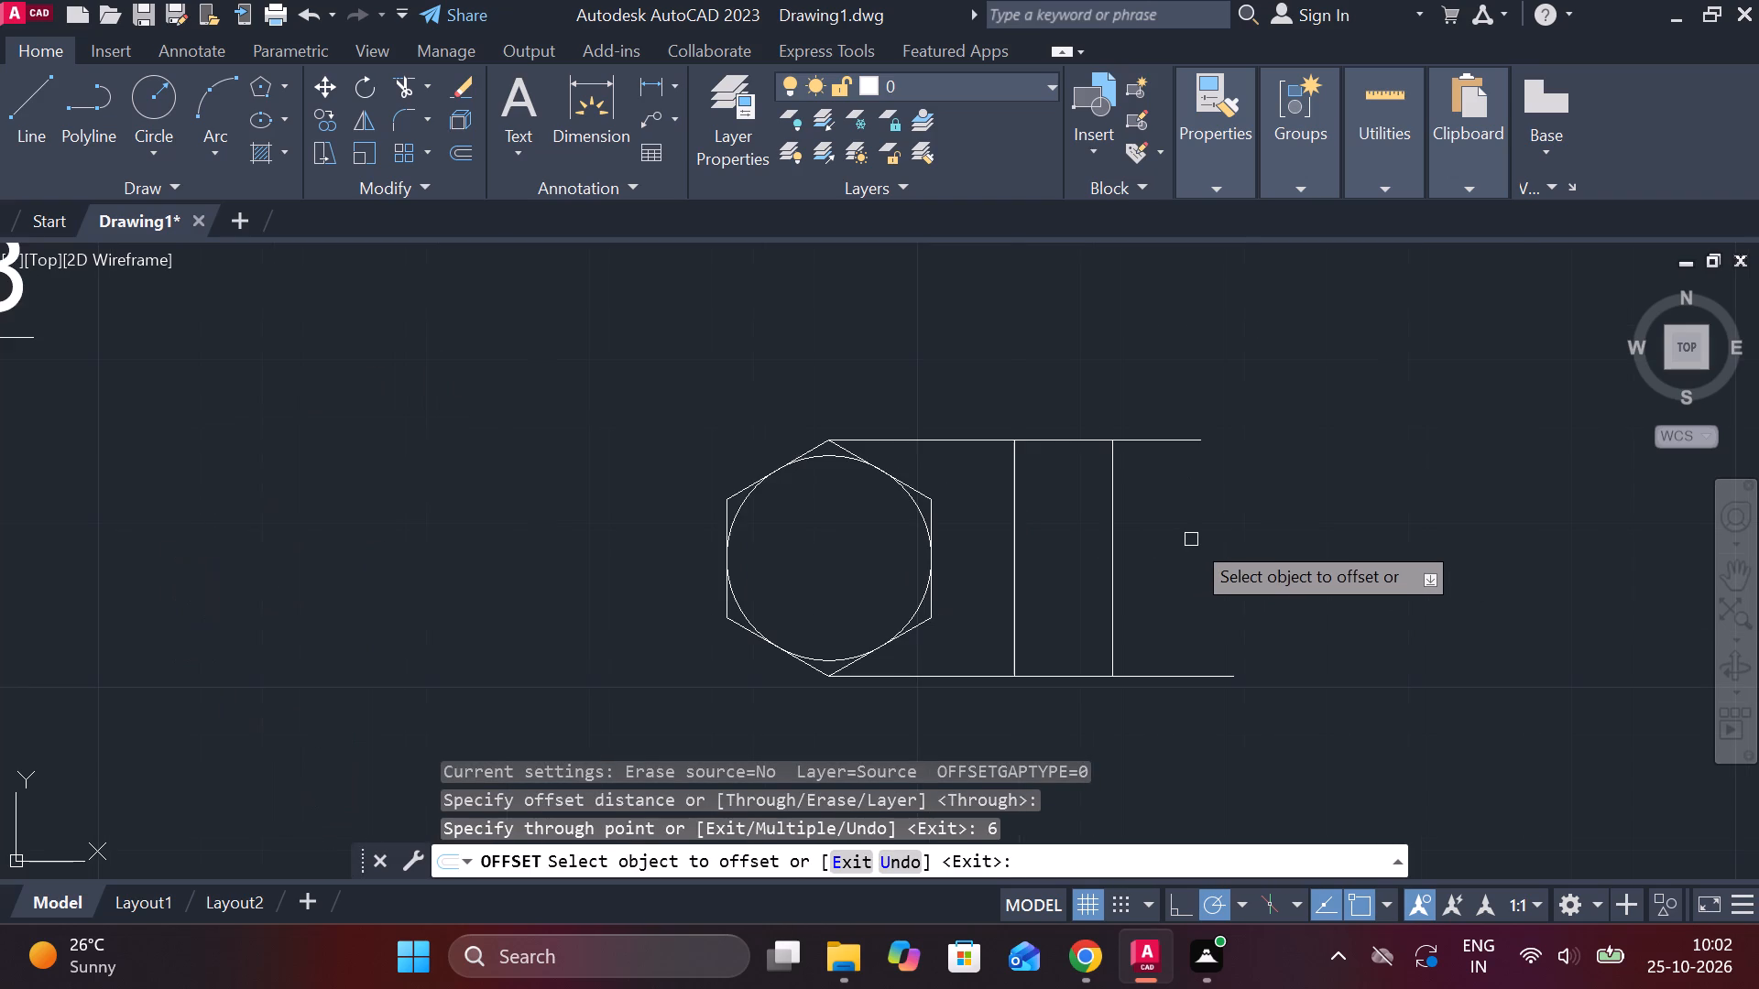
key(Escape)
Trim the ends of the upper and lower projection lines that extend past the side view's far edge.
text(TR)
key(space)
drag(1154, 389, 1169, 470)
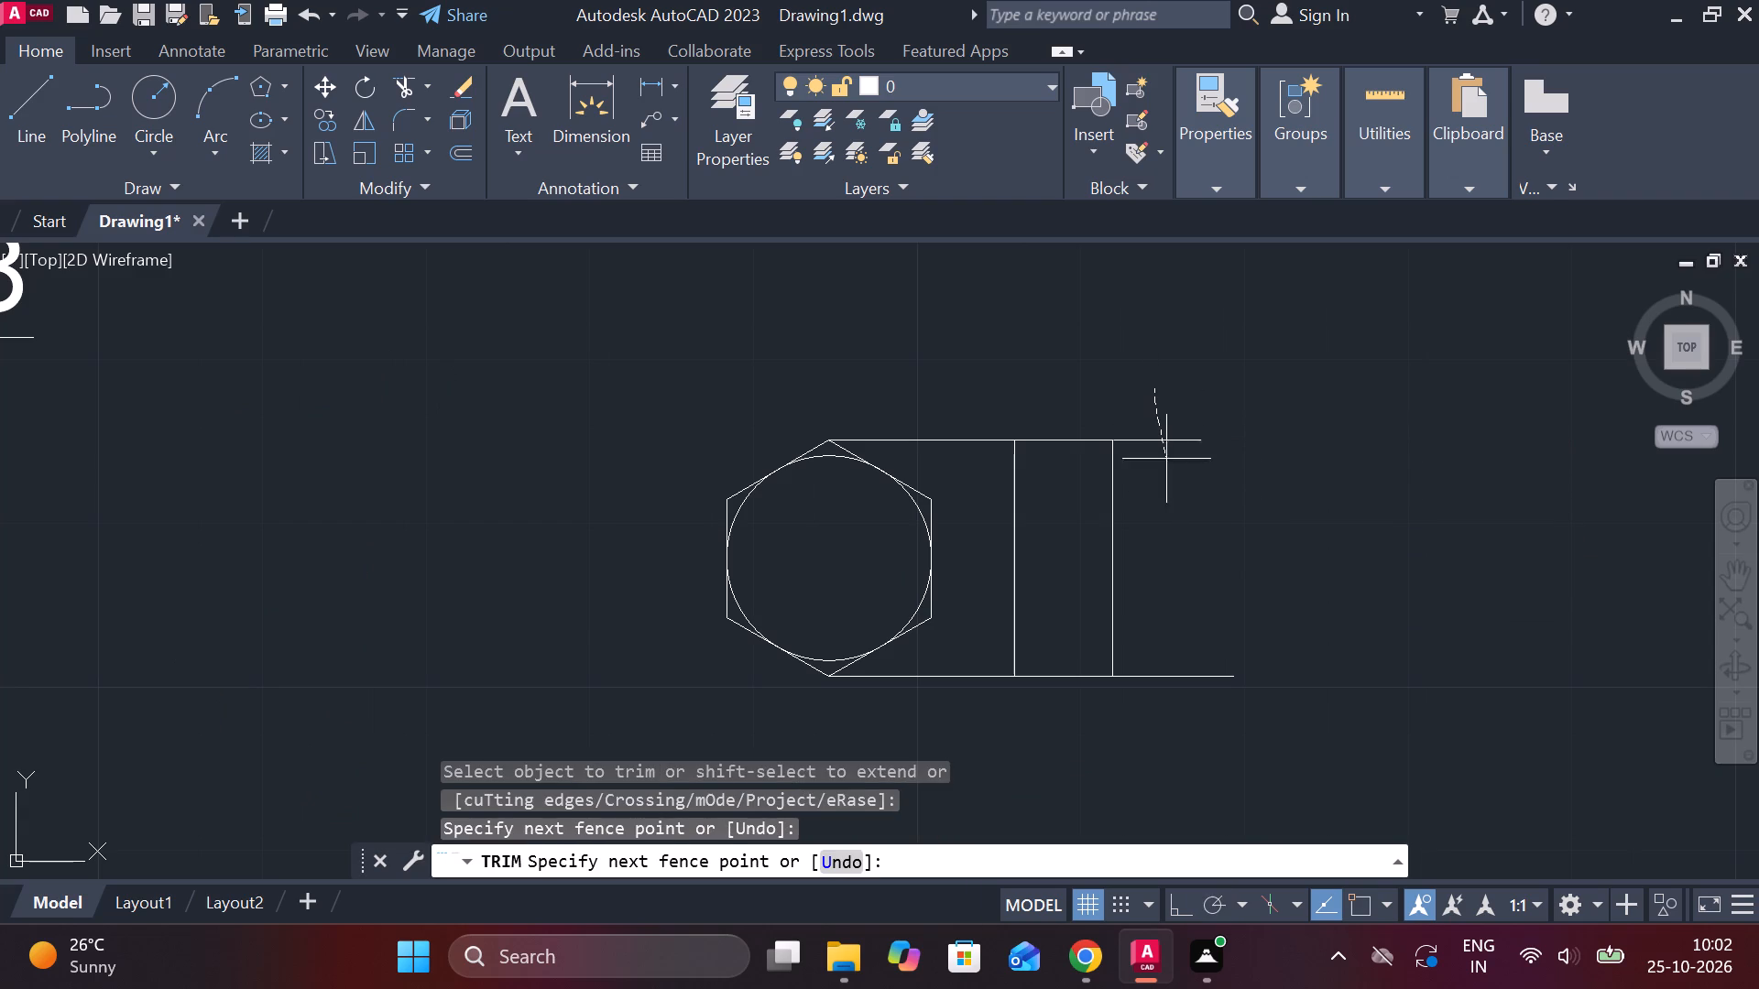
drag(1169, 470, 1185, 720)
key(Escape)
Draw horizontal lines from the hexagon's two right-hand vertices across the side view to its far edge.
key(l)
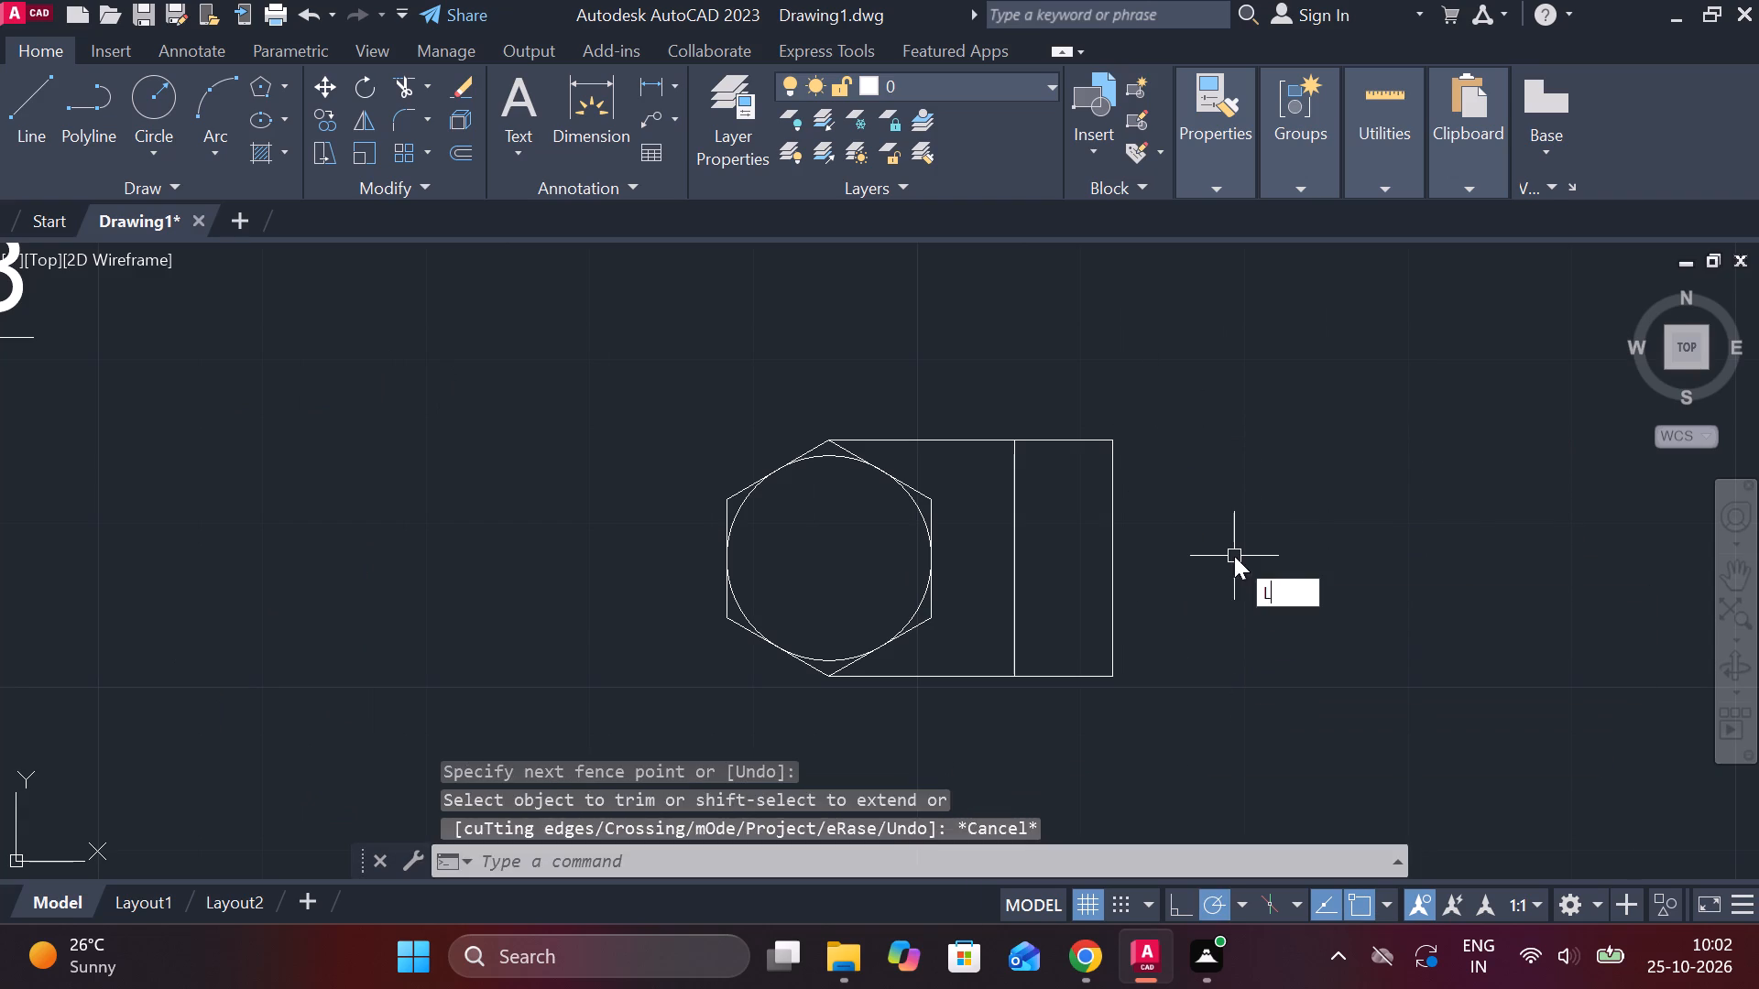
key(Return)
click(944, 501)
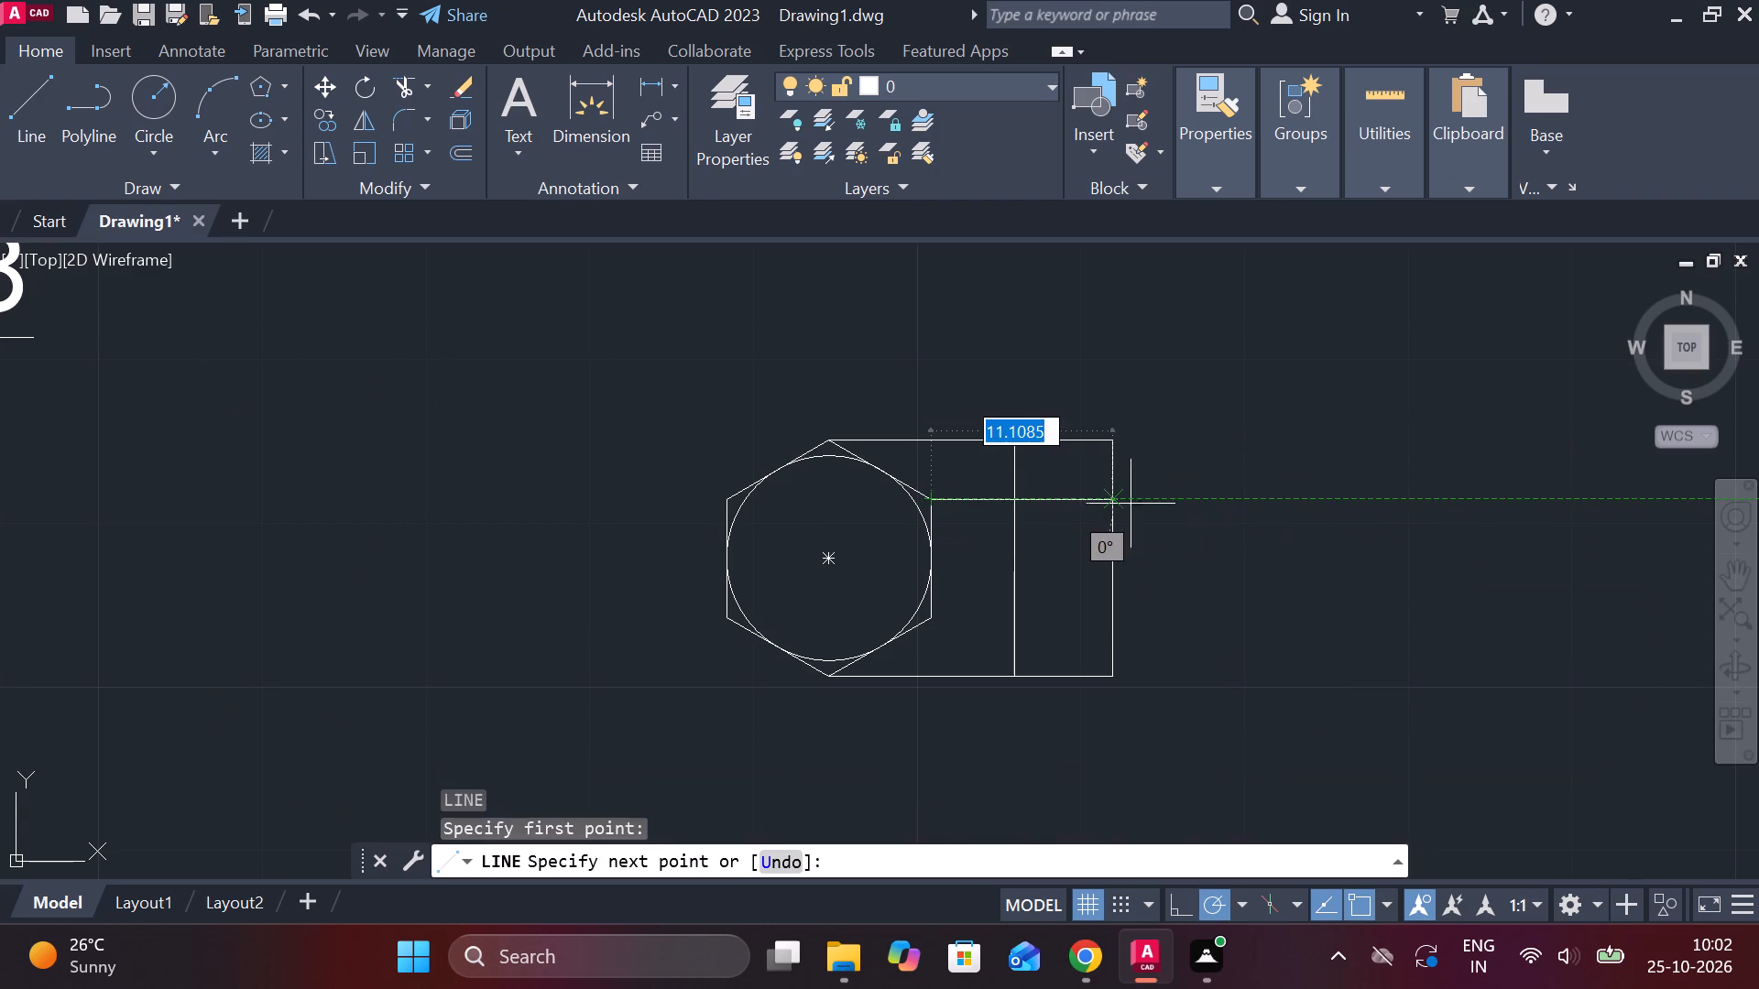
click(1111, 504)
key(Escape)
key(space)
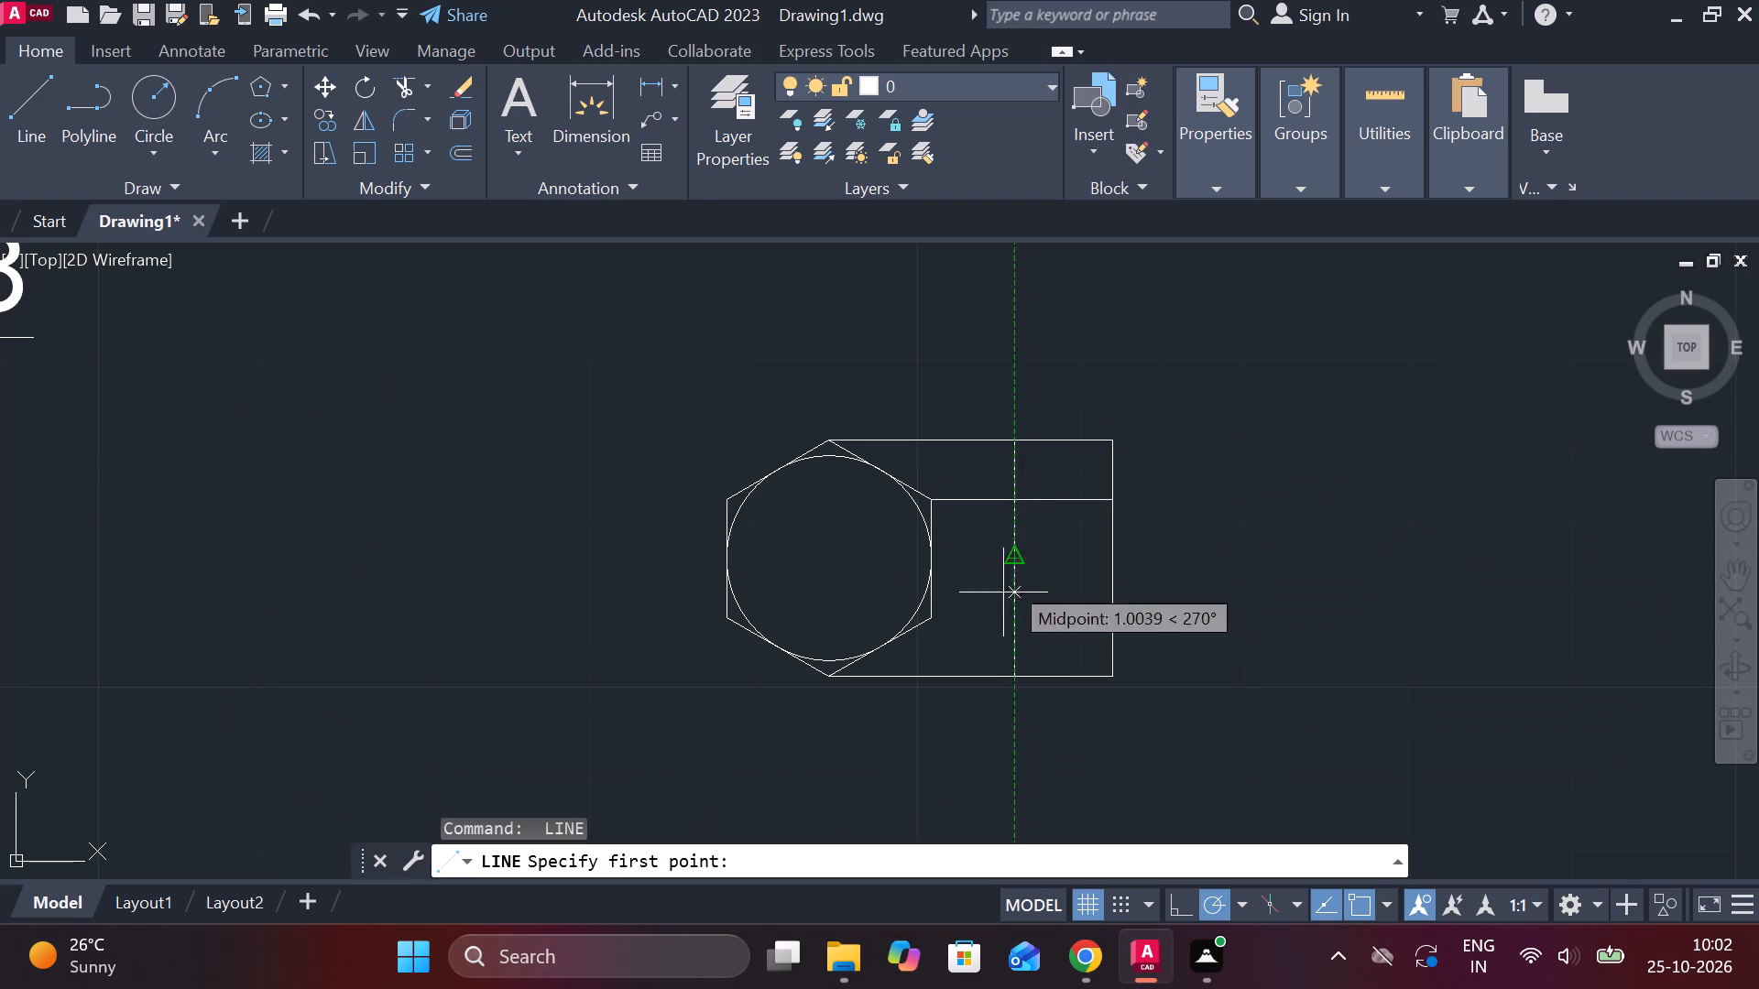
click(930, 624)
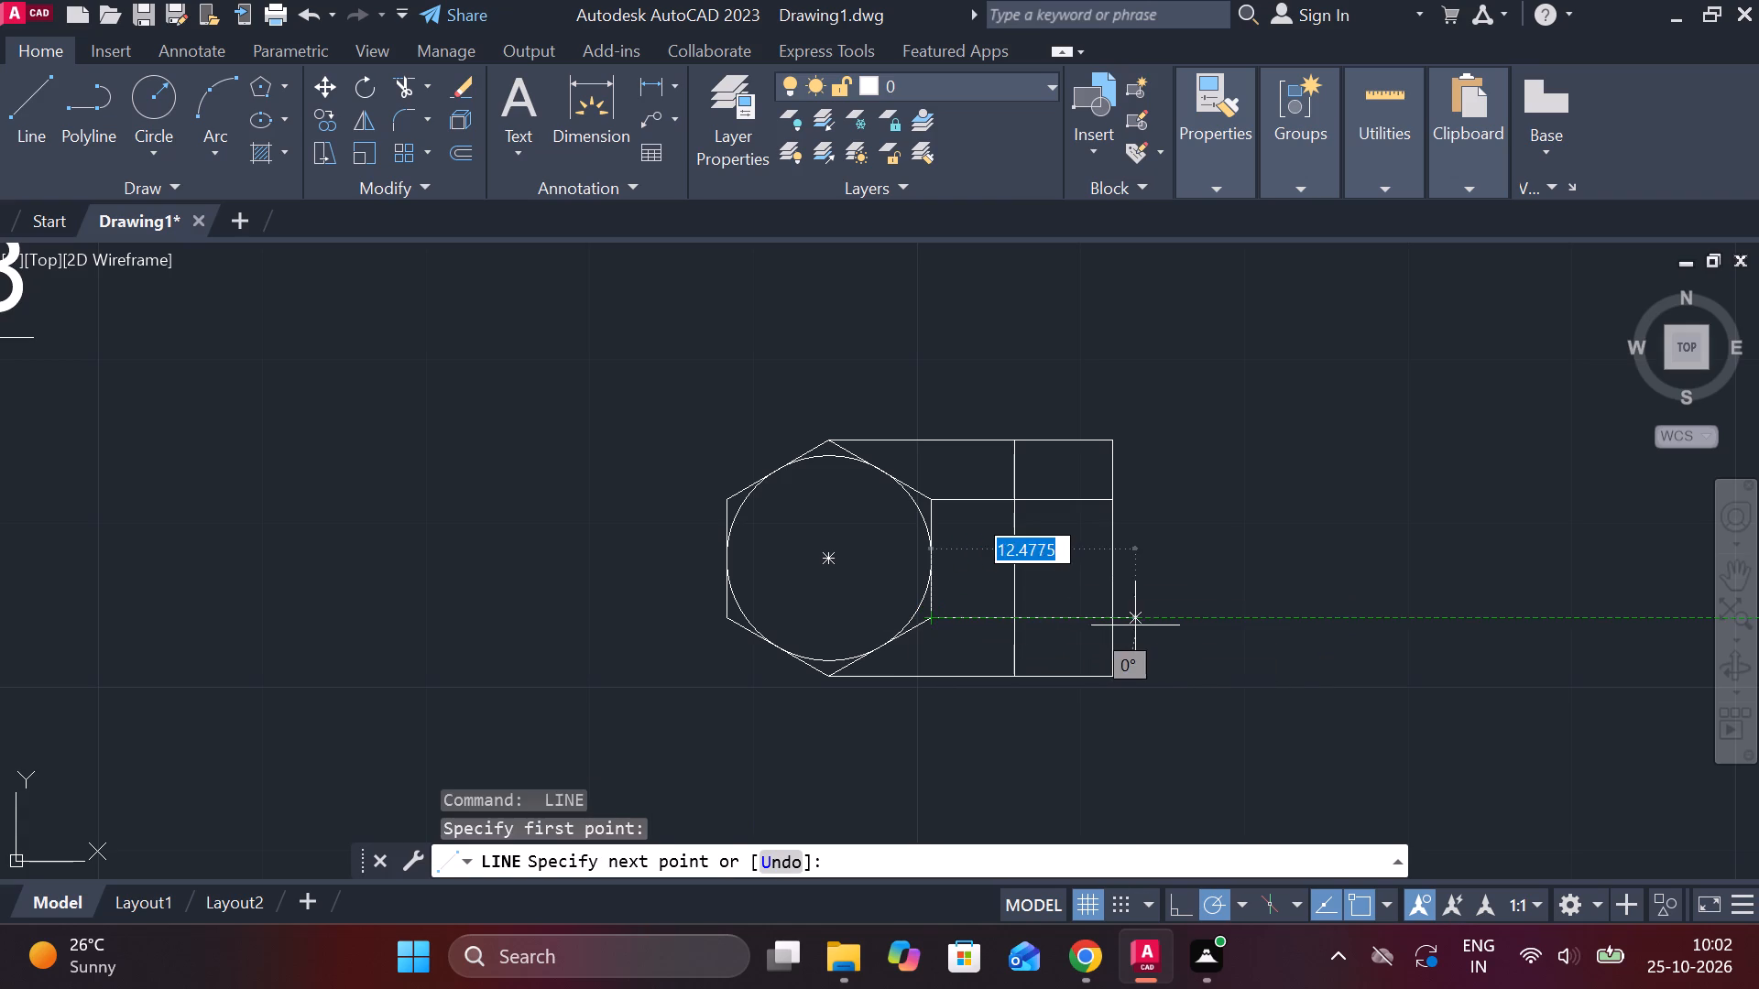
click(1136, 625)
key(Escape)
Trim the overshoot beyond the side view and all four projection lines between the hexagon and the side view.
text(TR)
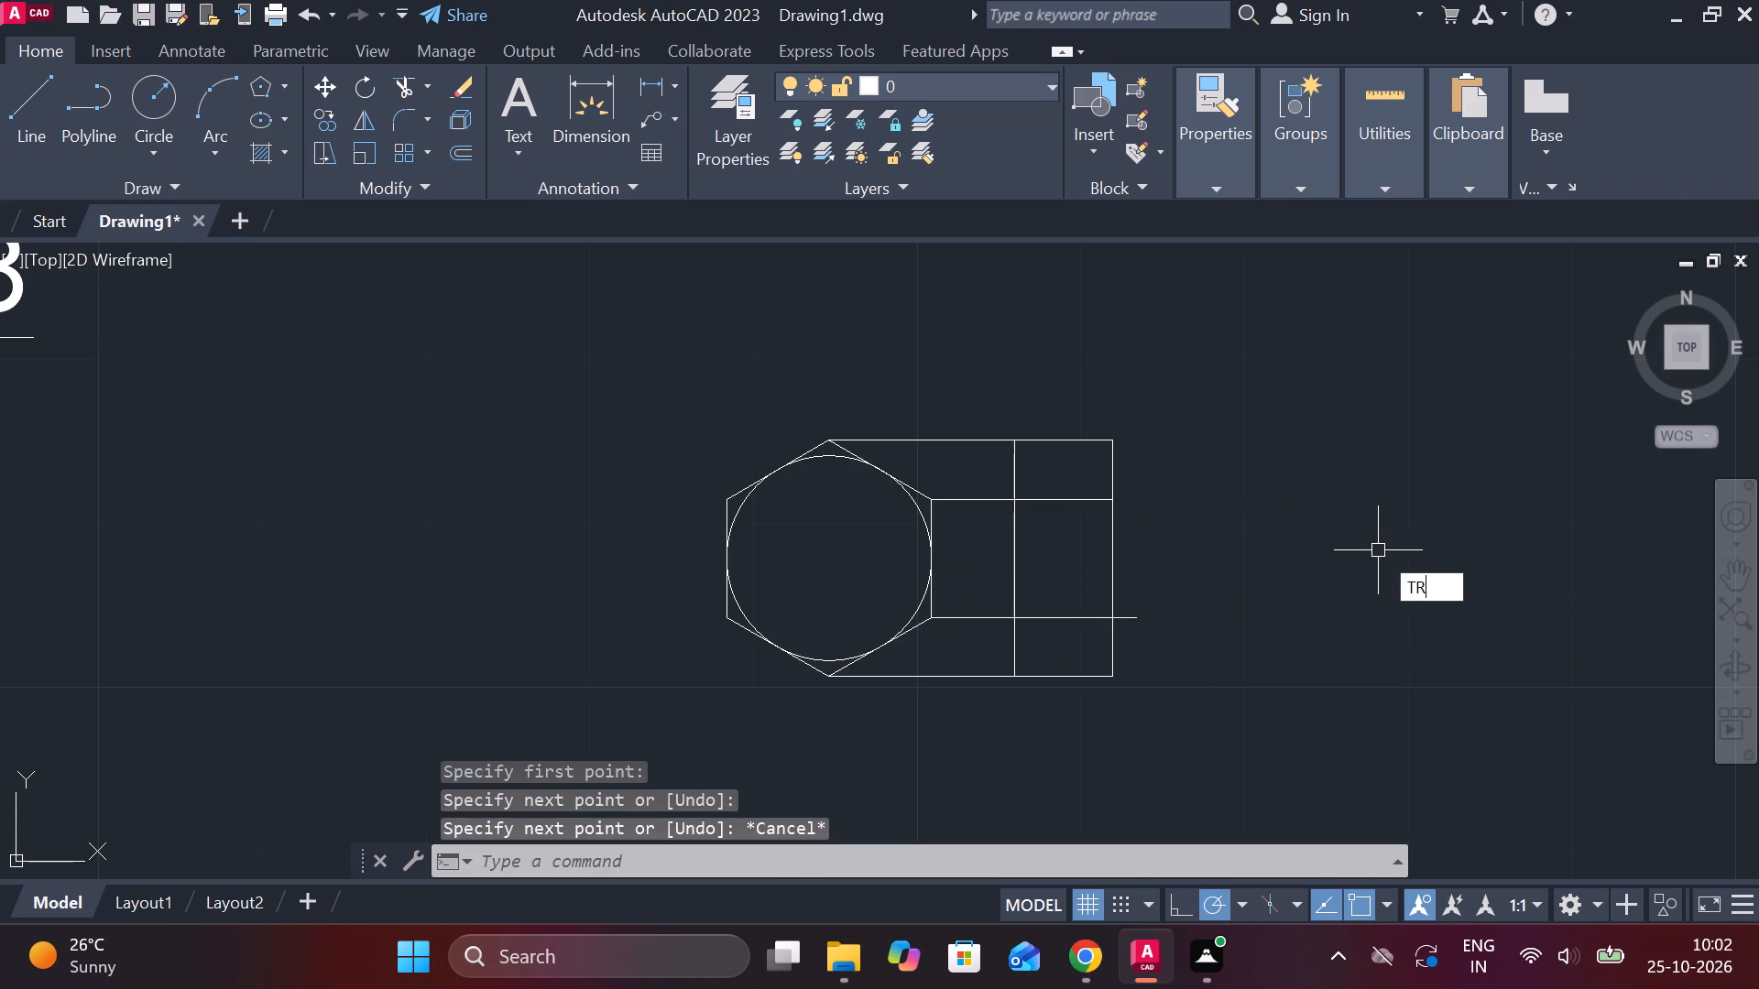
key(space)
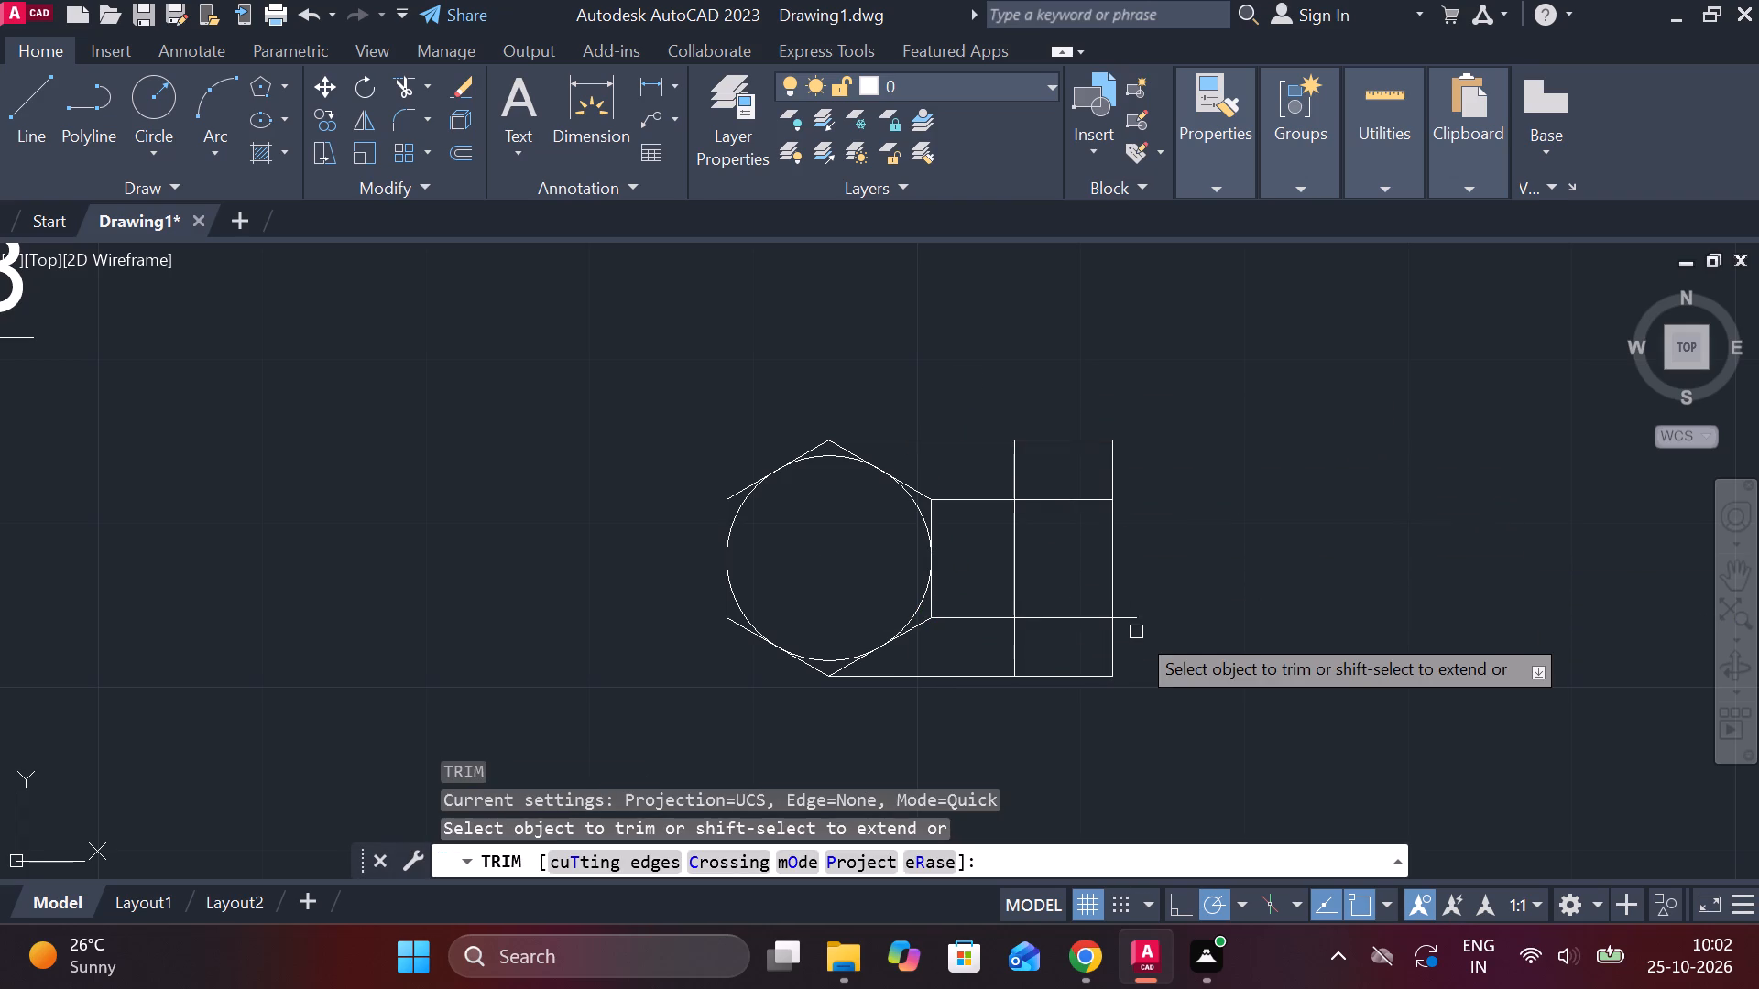
click(1135, 621)
click(977, 676)
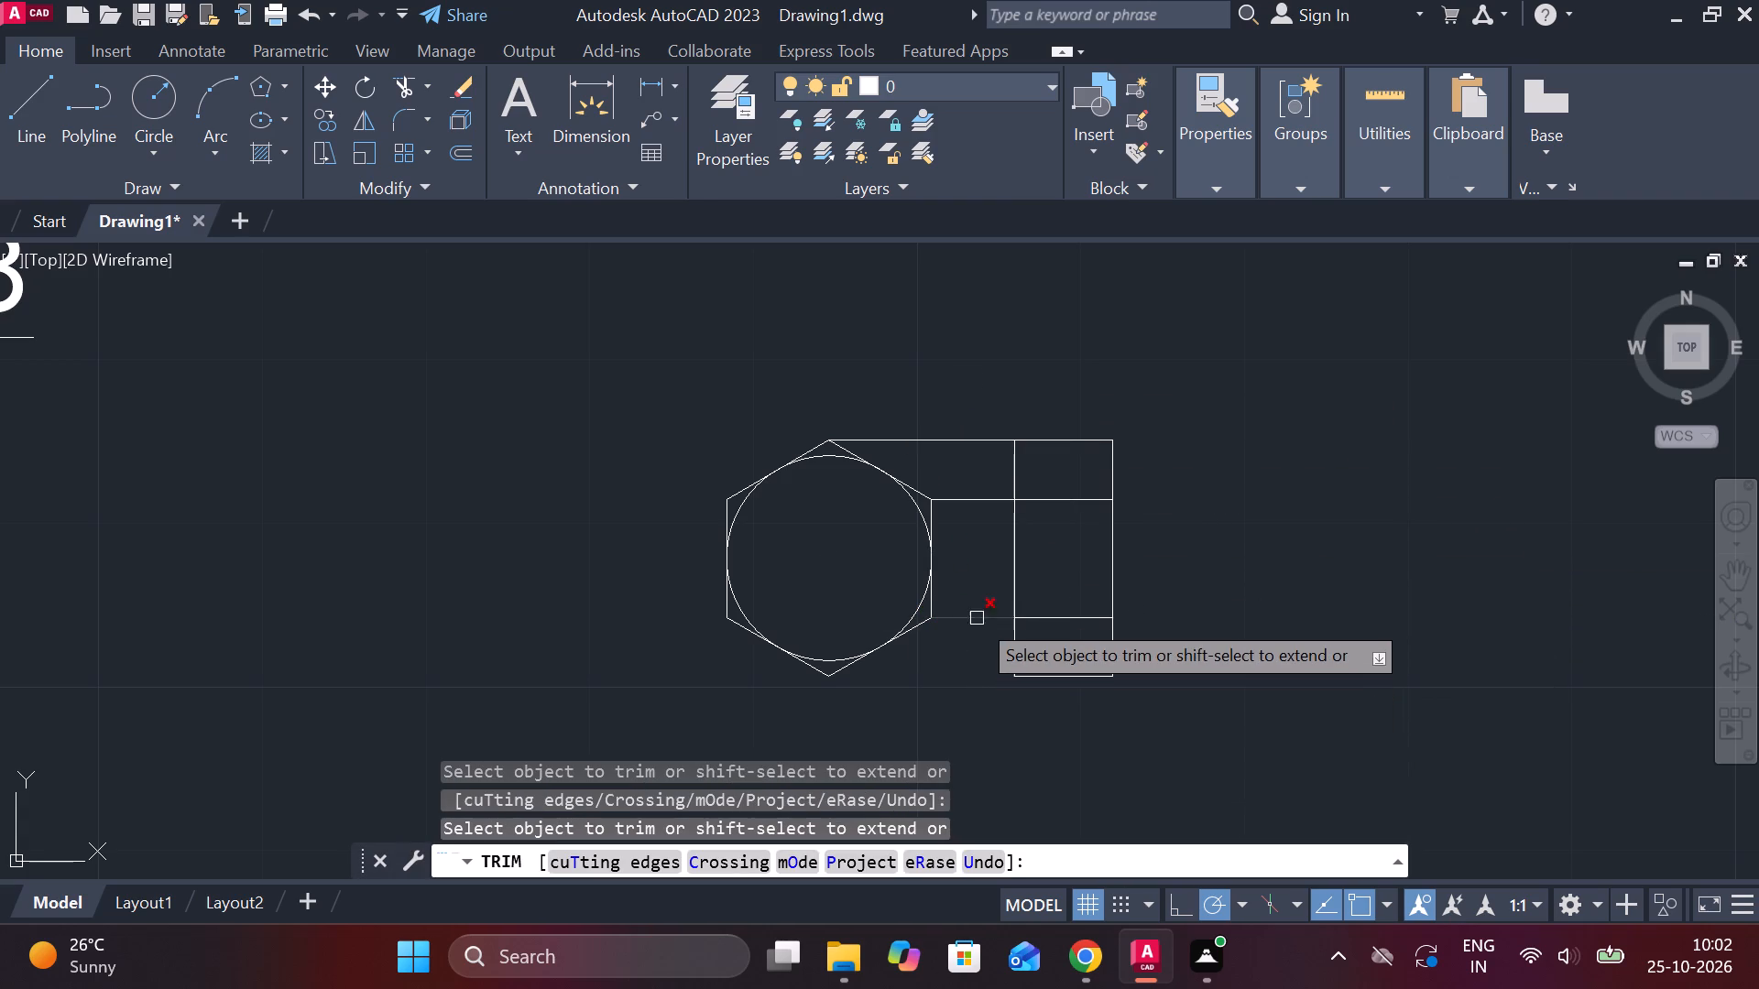
click(977, 618)
click(980, 502)
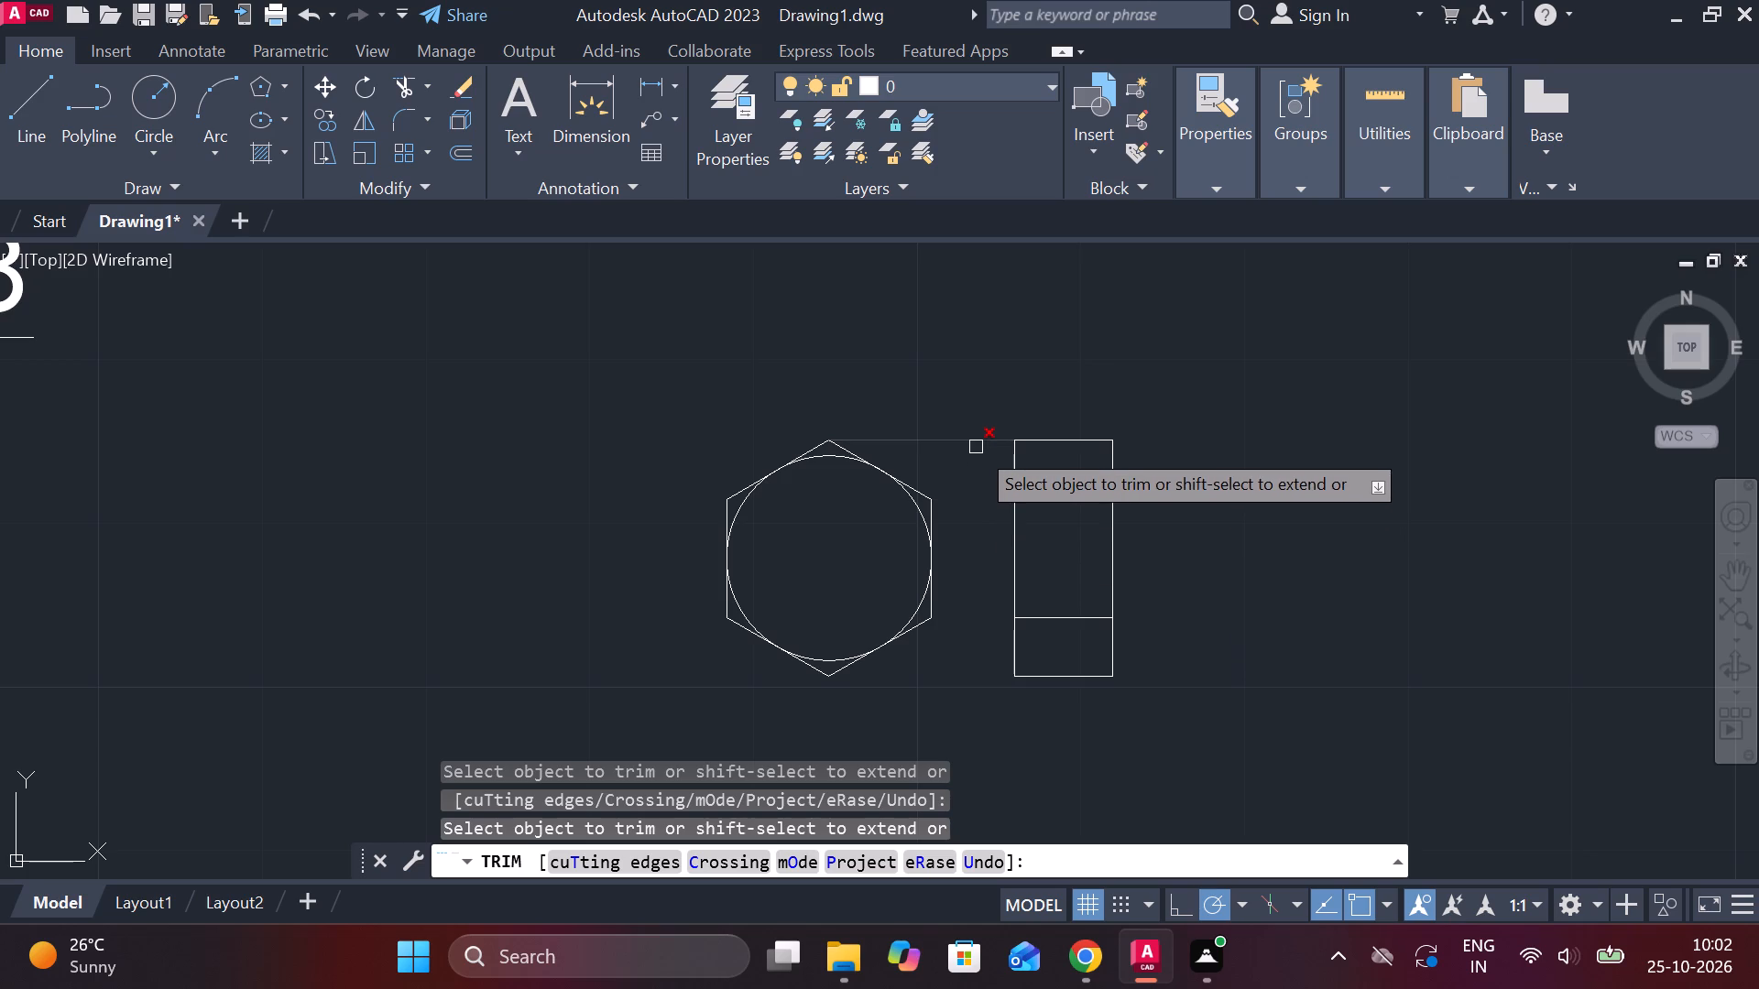
click(976, 447)
scroll(1198, 540, up, 1)
key(Escape)
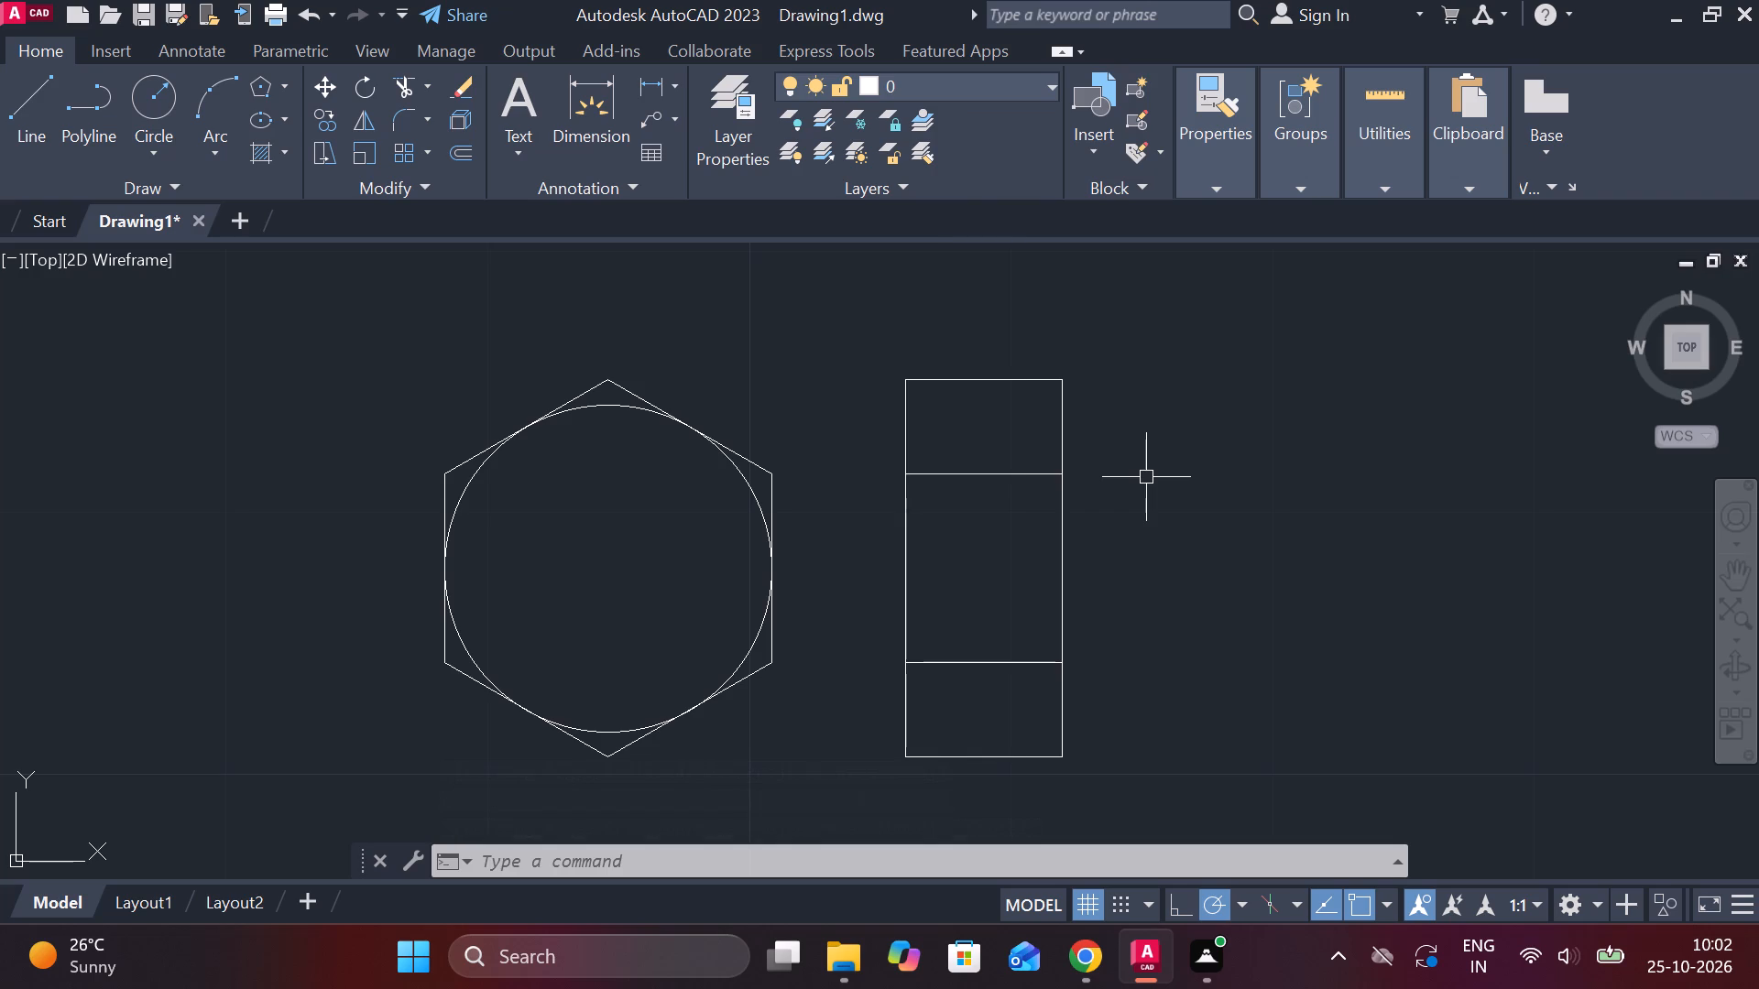
Draw a horizontal midline across the nut's side view between the midpoints of its two vertical edges.
key(l)
key(Return)
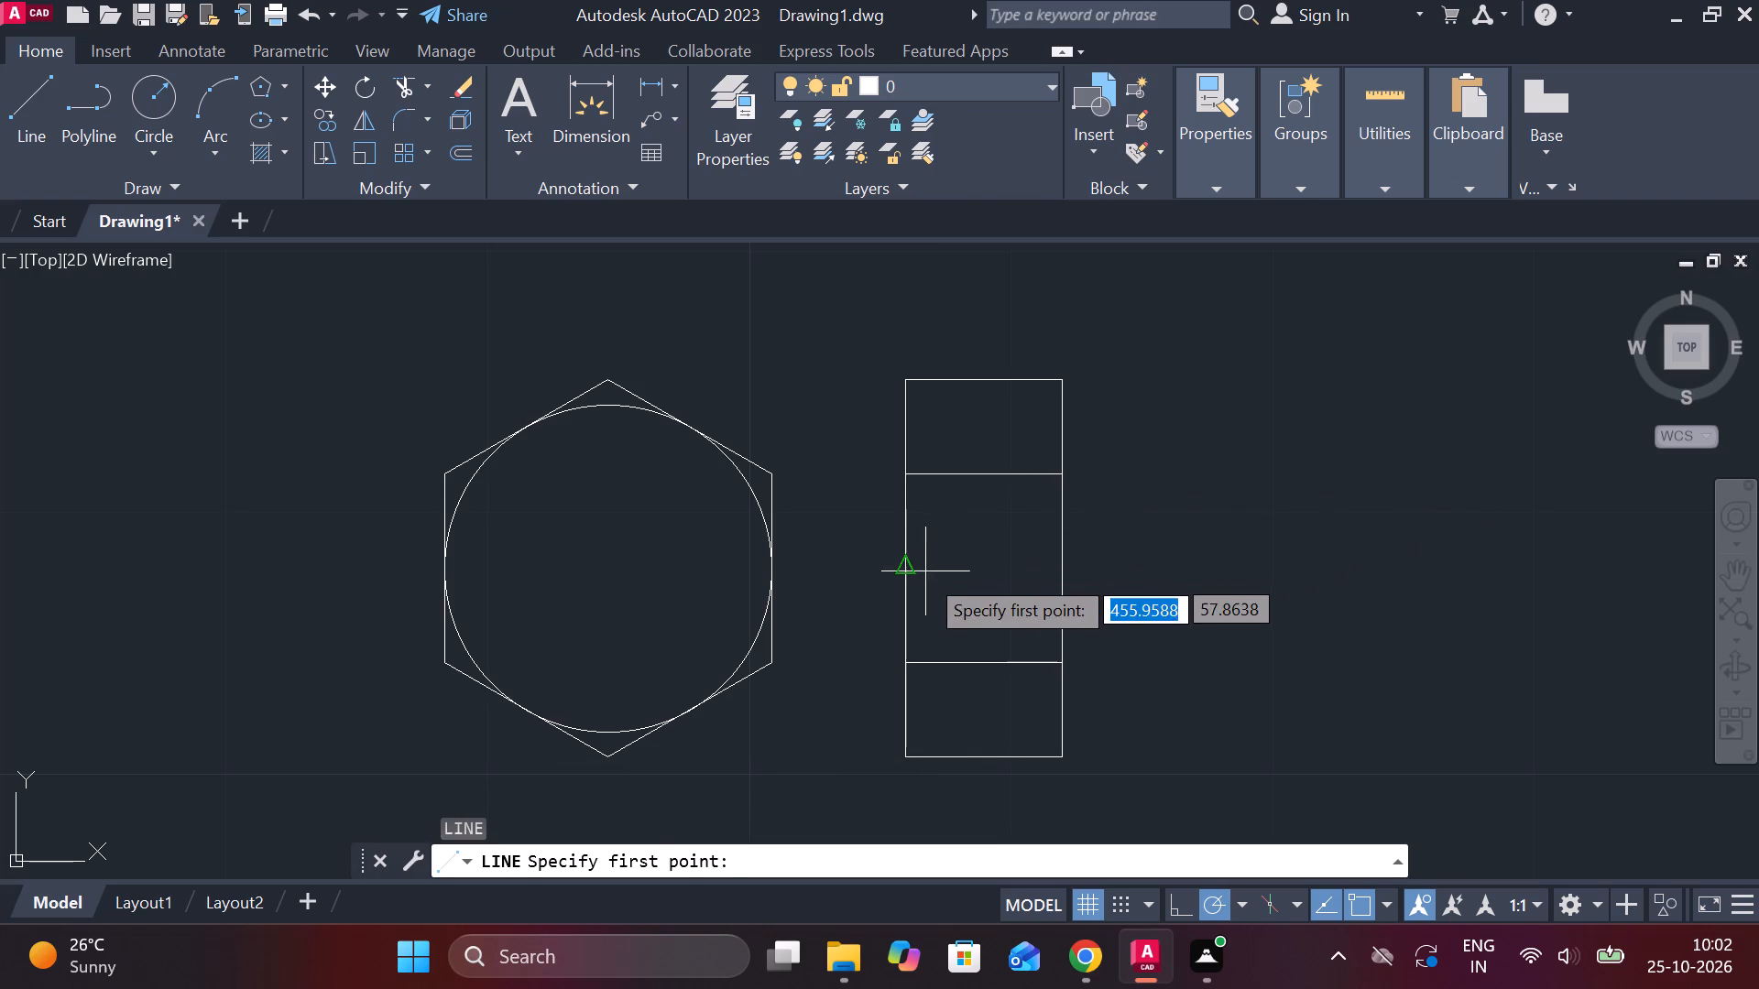
click(910, 570)
click(1058, 571)
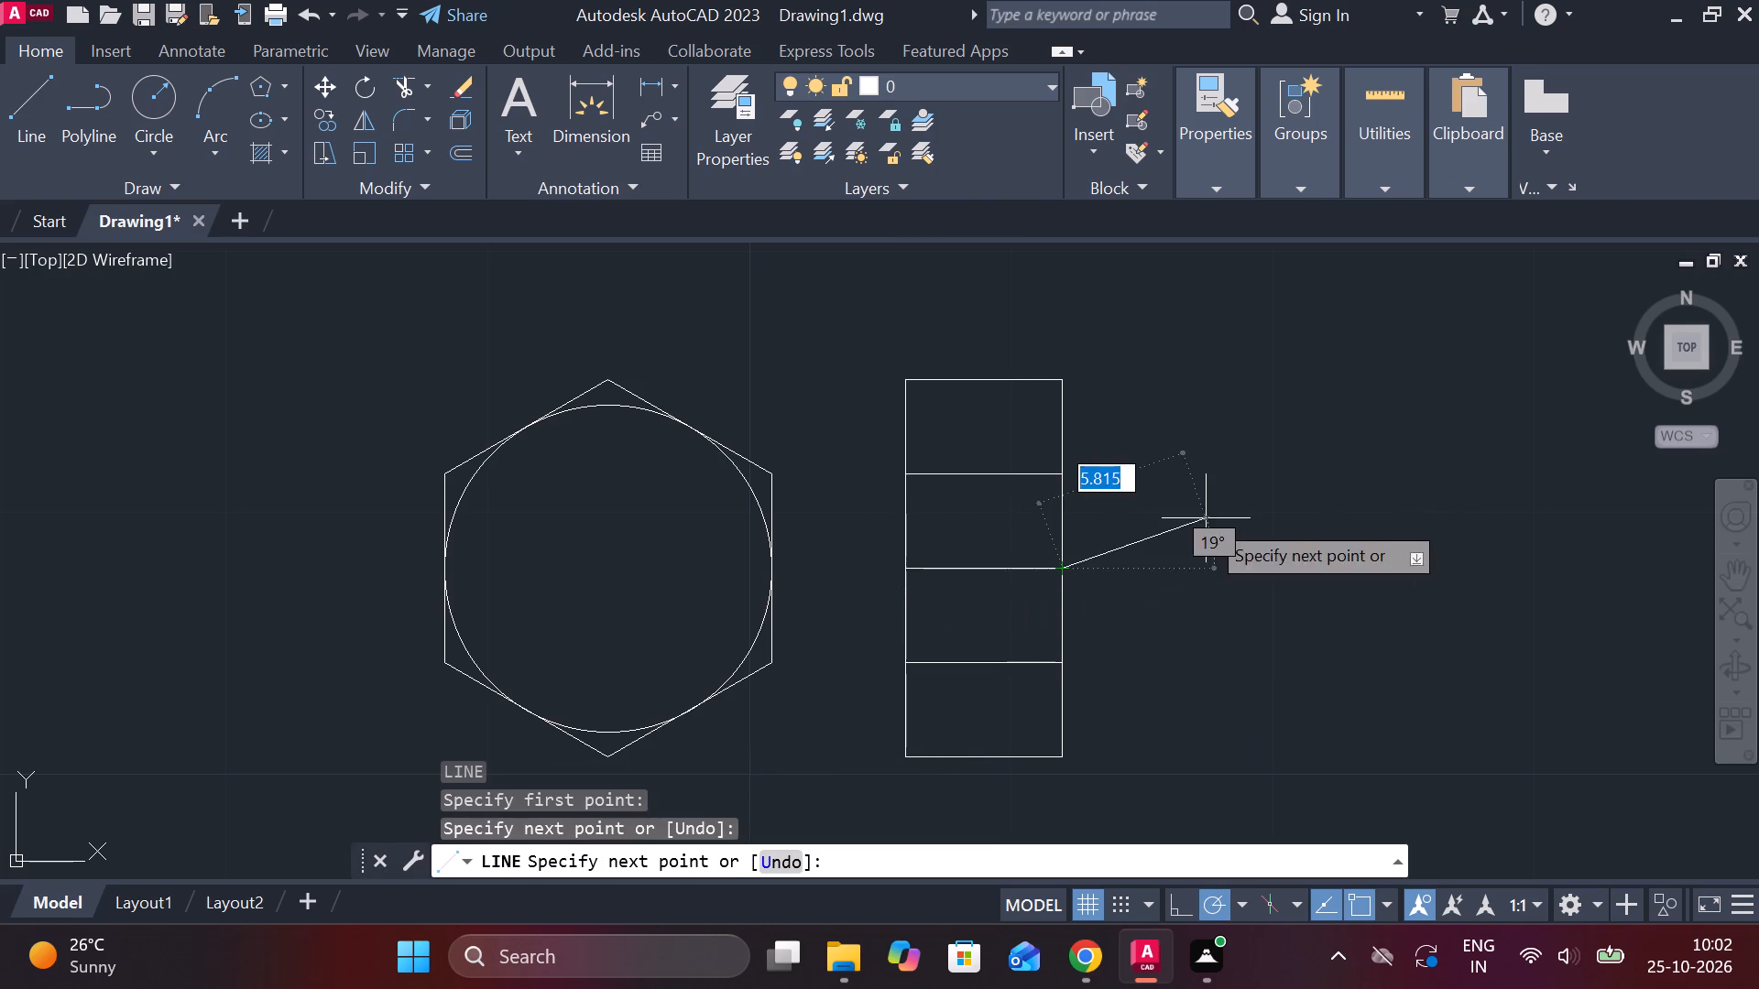
key(Escape)
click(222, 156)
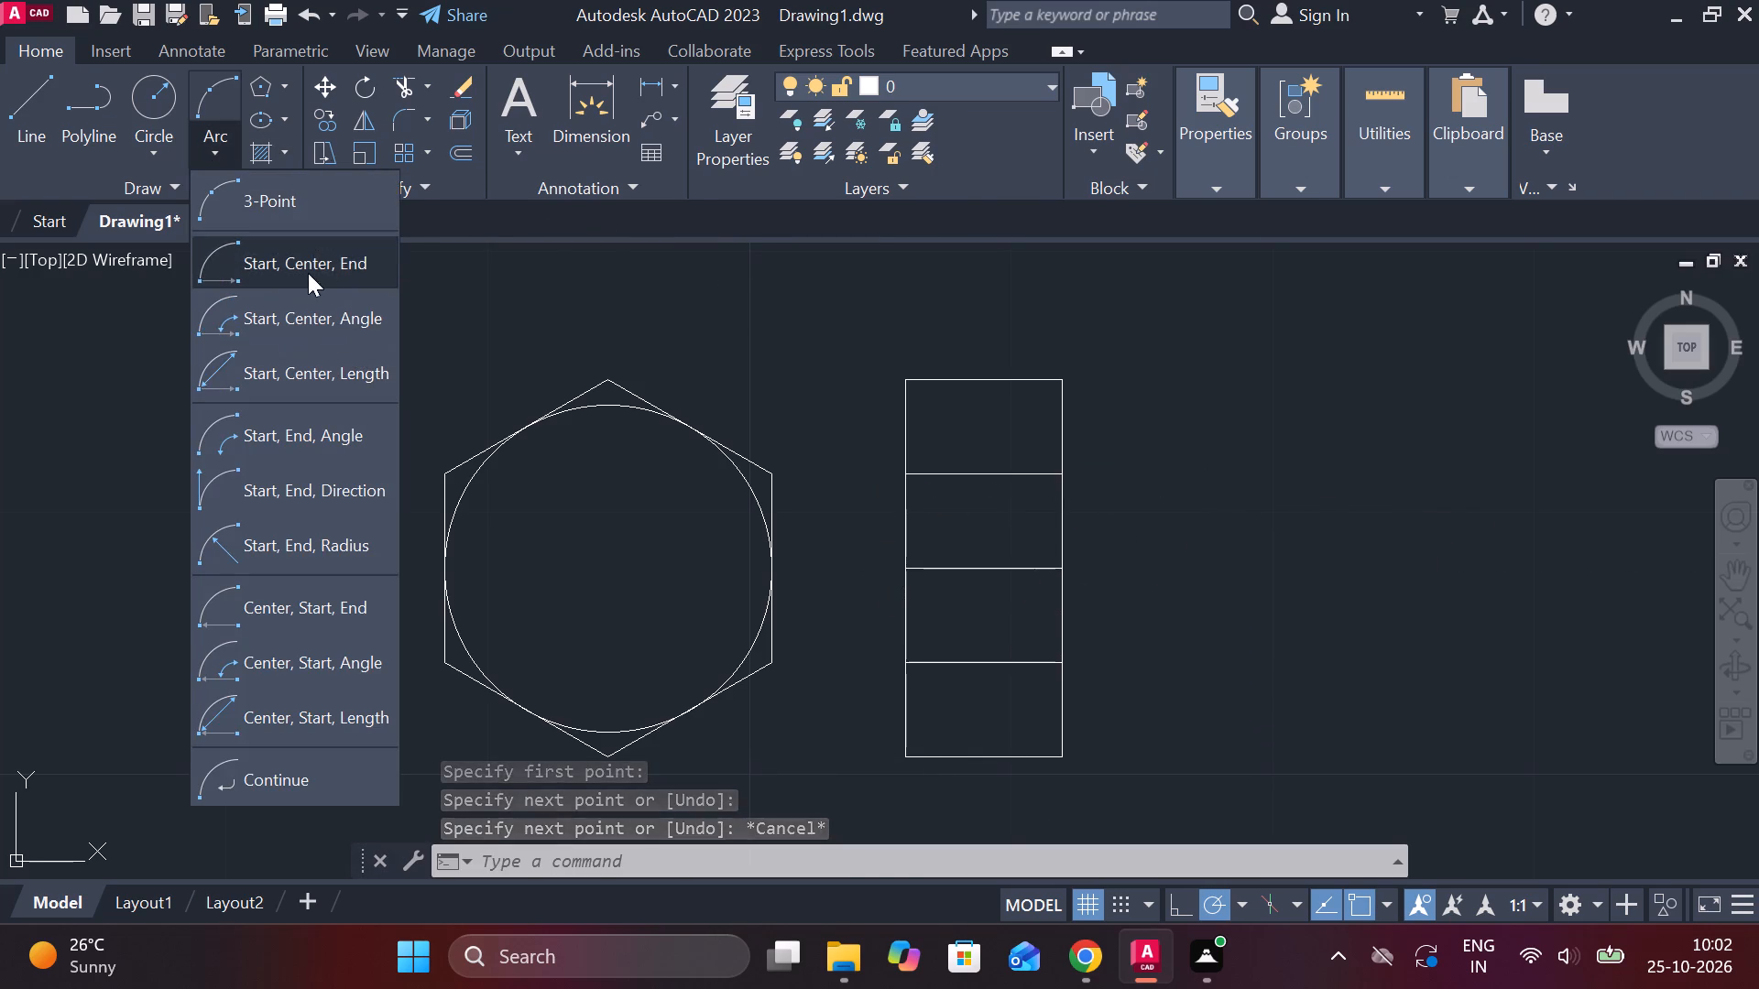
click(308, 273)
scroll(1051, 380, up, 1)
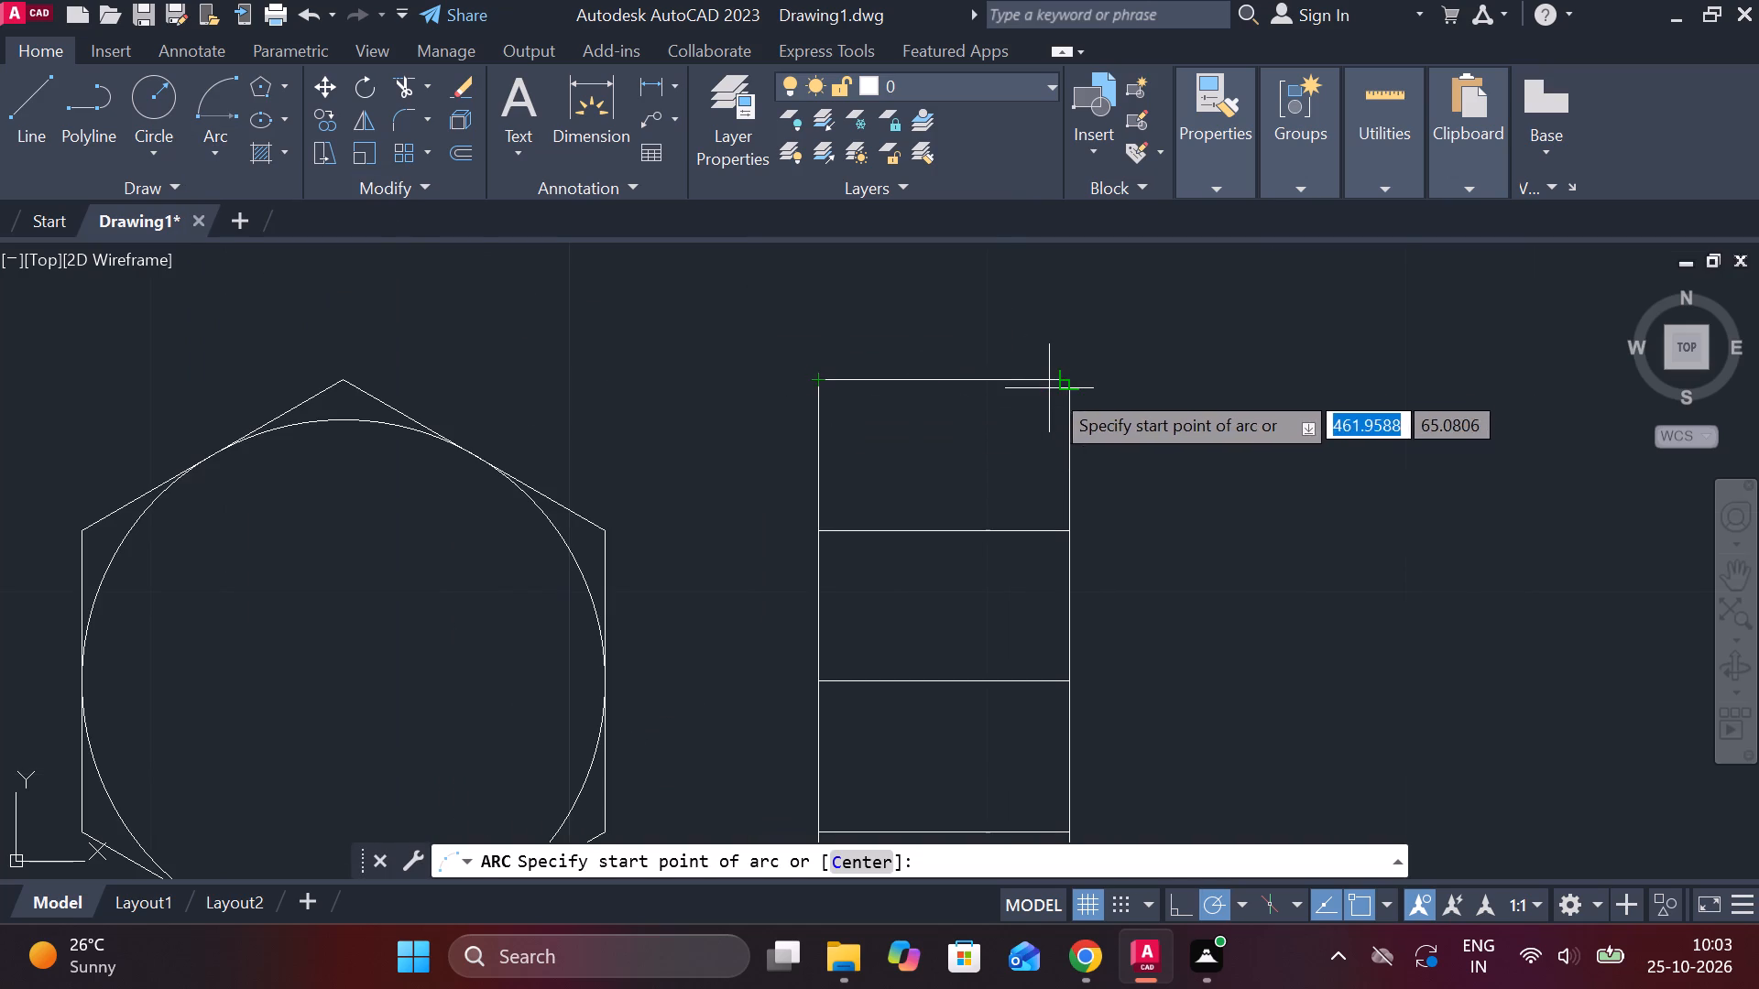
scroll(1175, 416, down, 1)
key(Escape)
Offset the side view's right vertical edge 1 mm inward.
double_click(1109, 534)
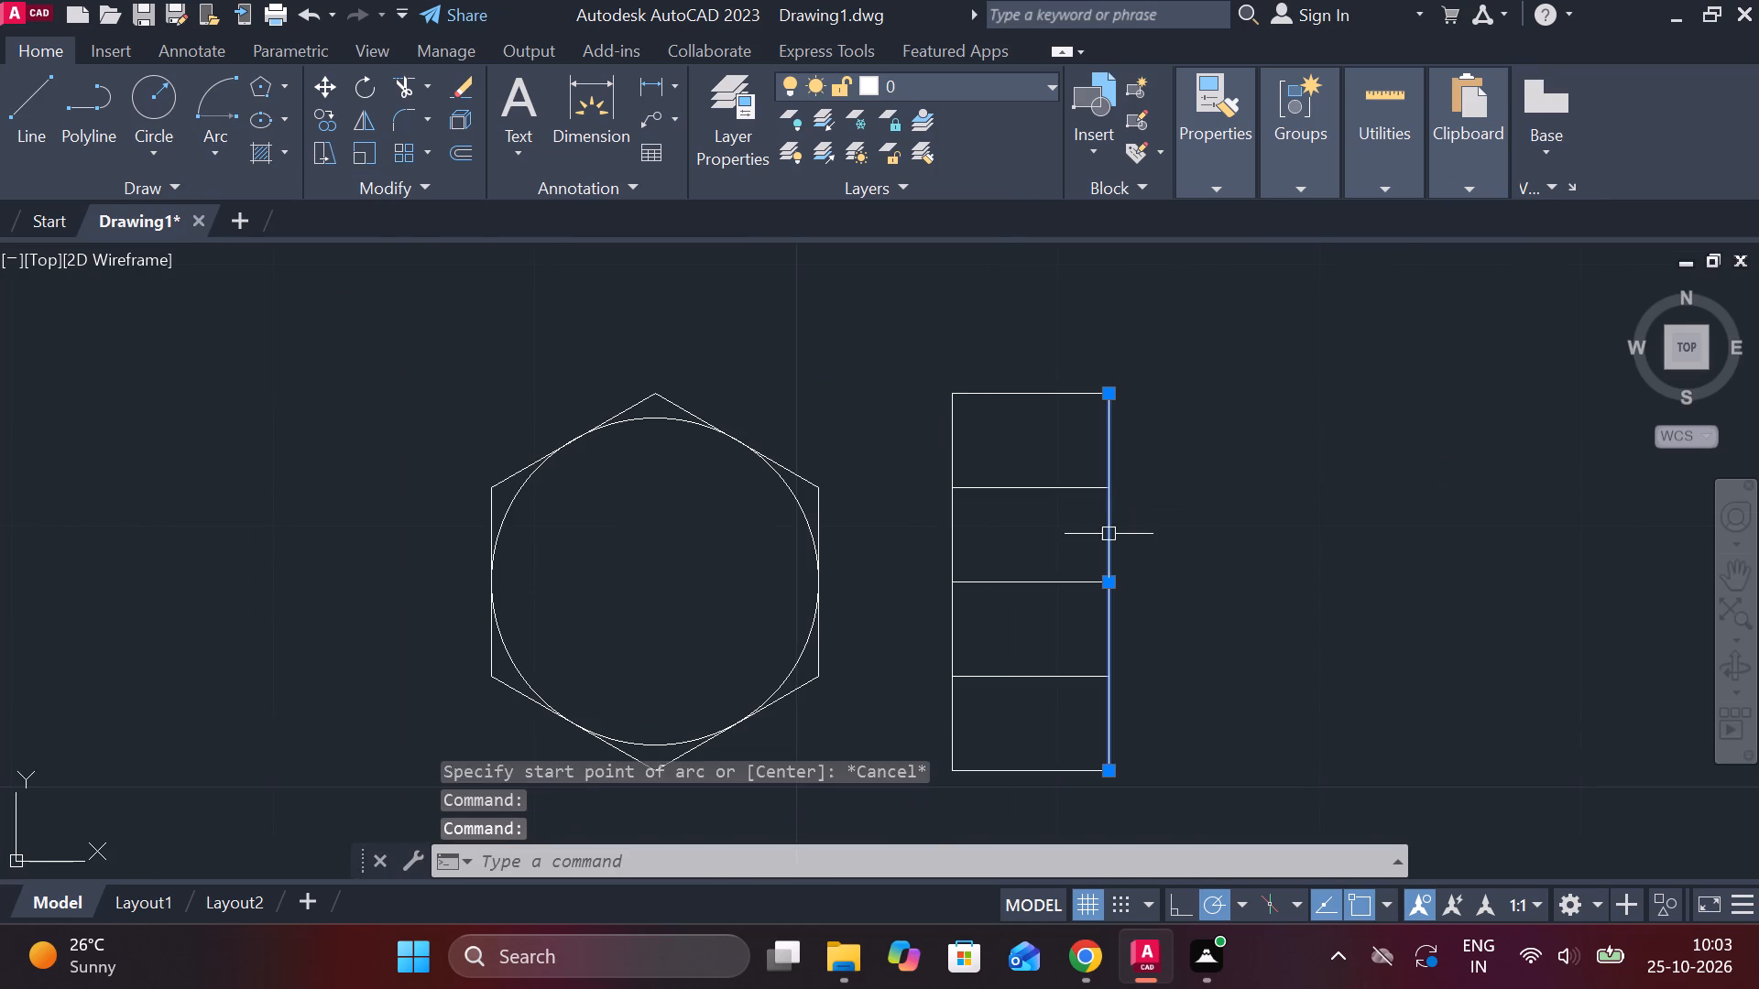
key(o)
key(Return)
key(Return)
text(1)
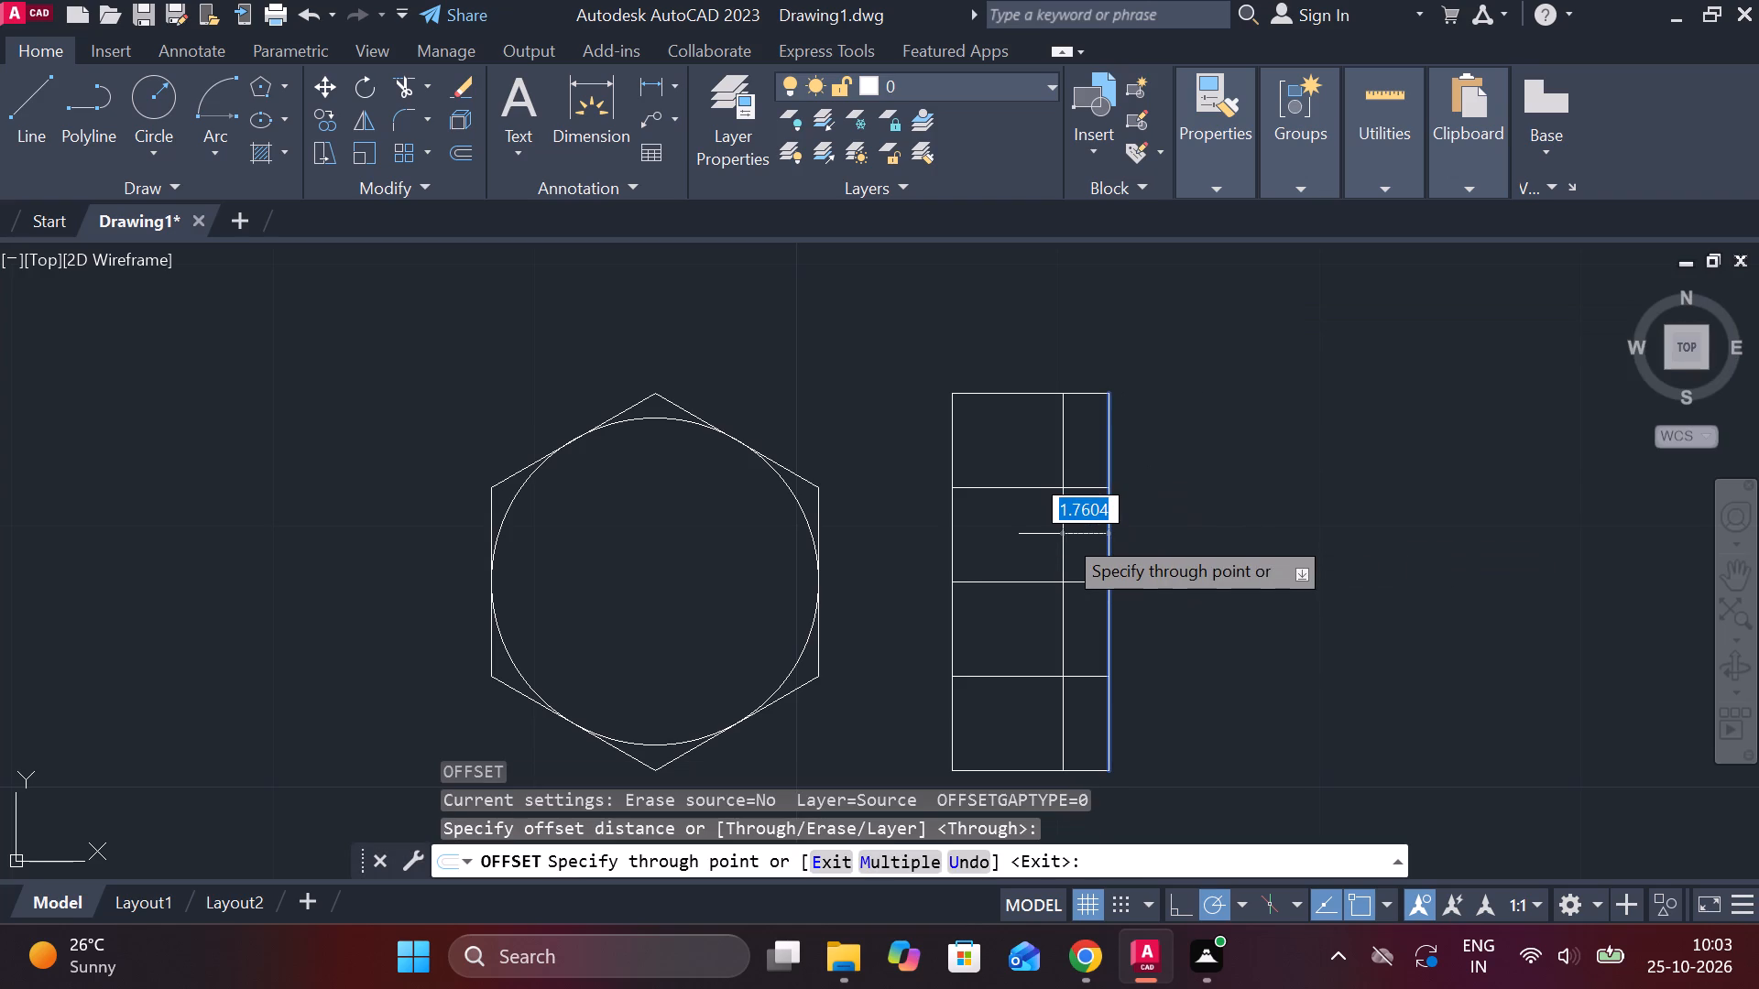
key(space)
key(Escape)
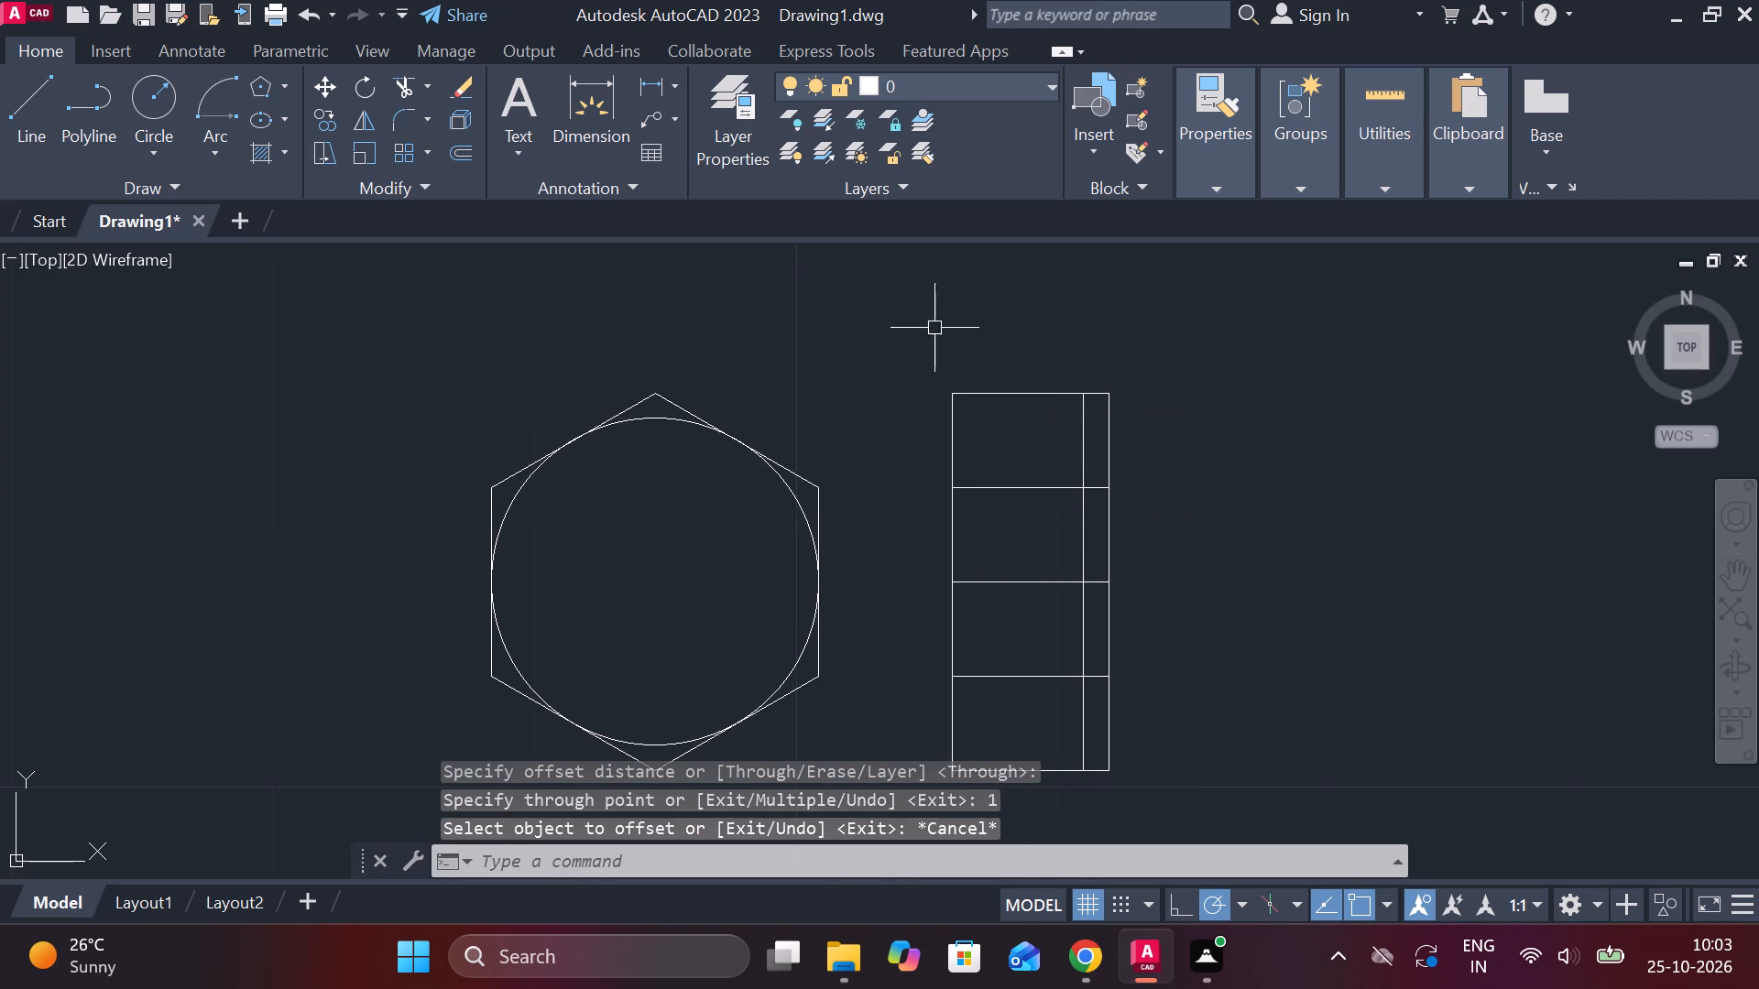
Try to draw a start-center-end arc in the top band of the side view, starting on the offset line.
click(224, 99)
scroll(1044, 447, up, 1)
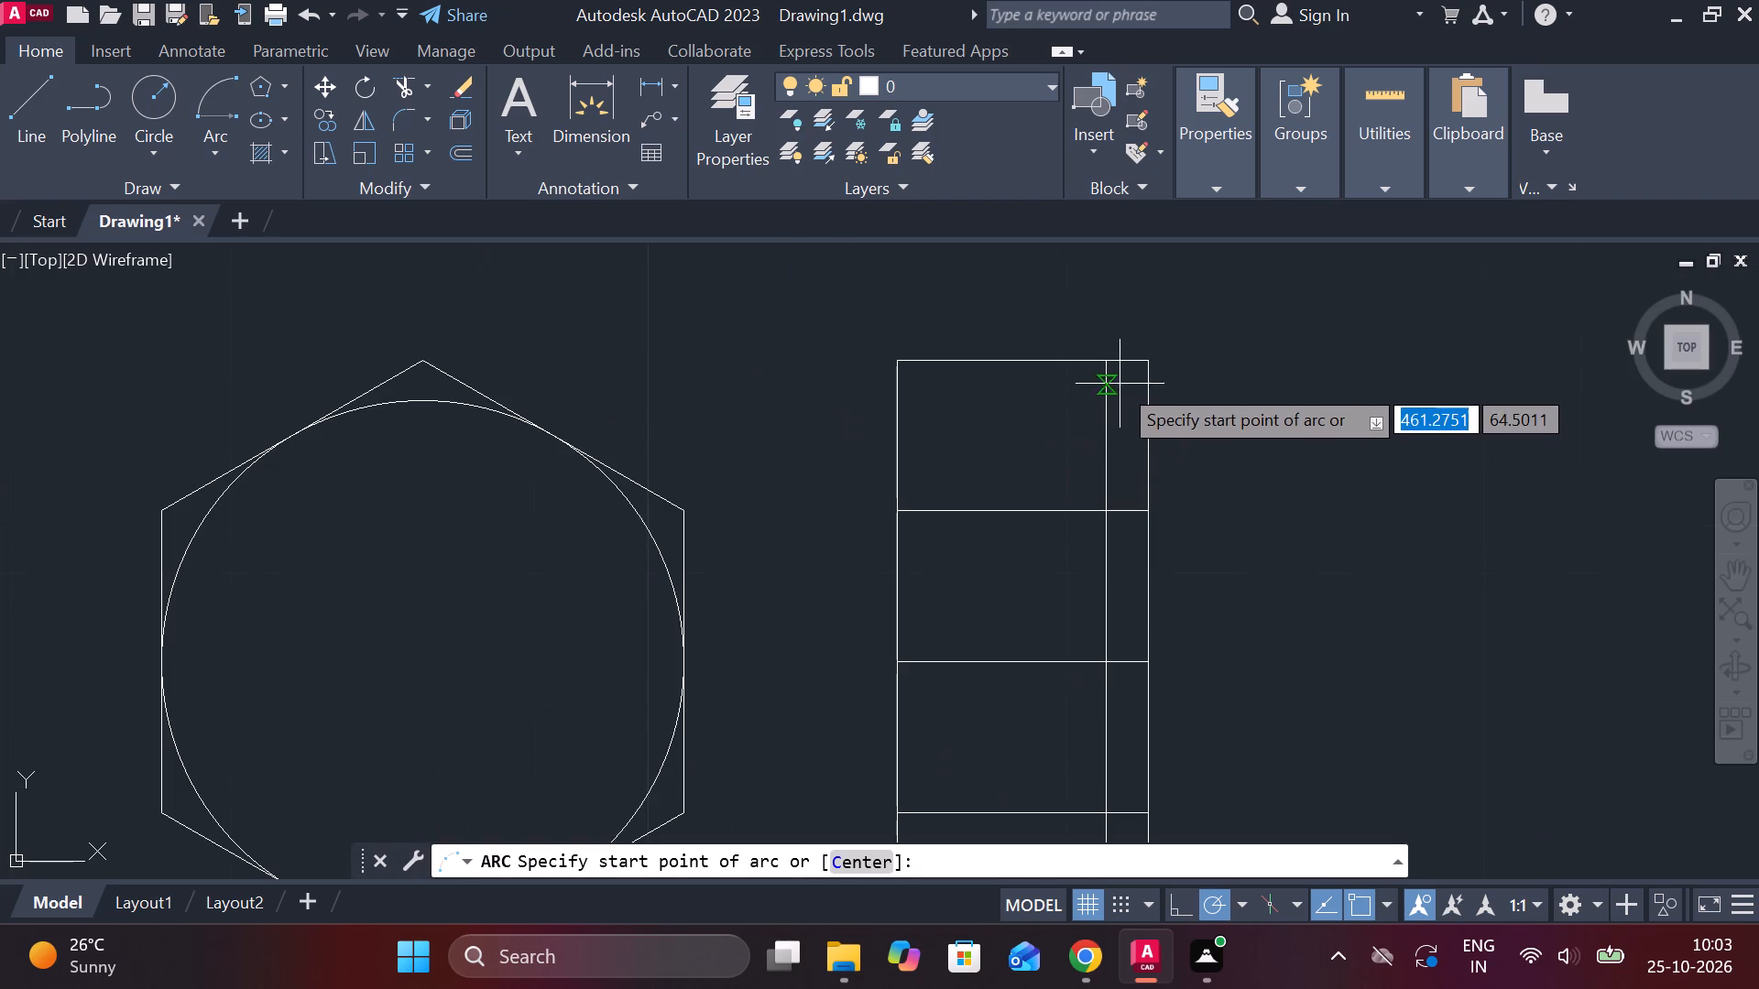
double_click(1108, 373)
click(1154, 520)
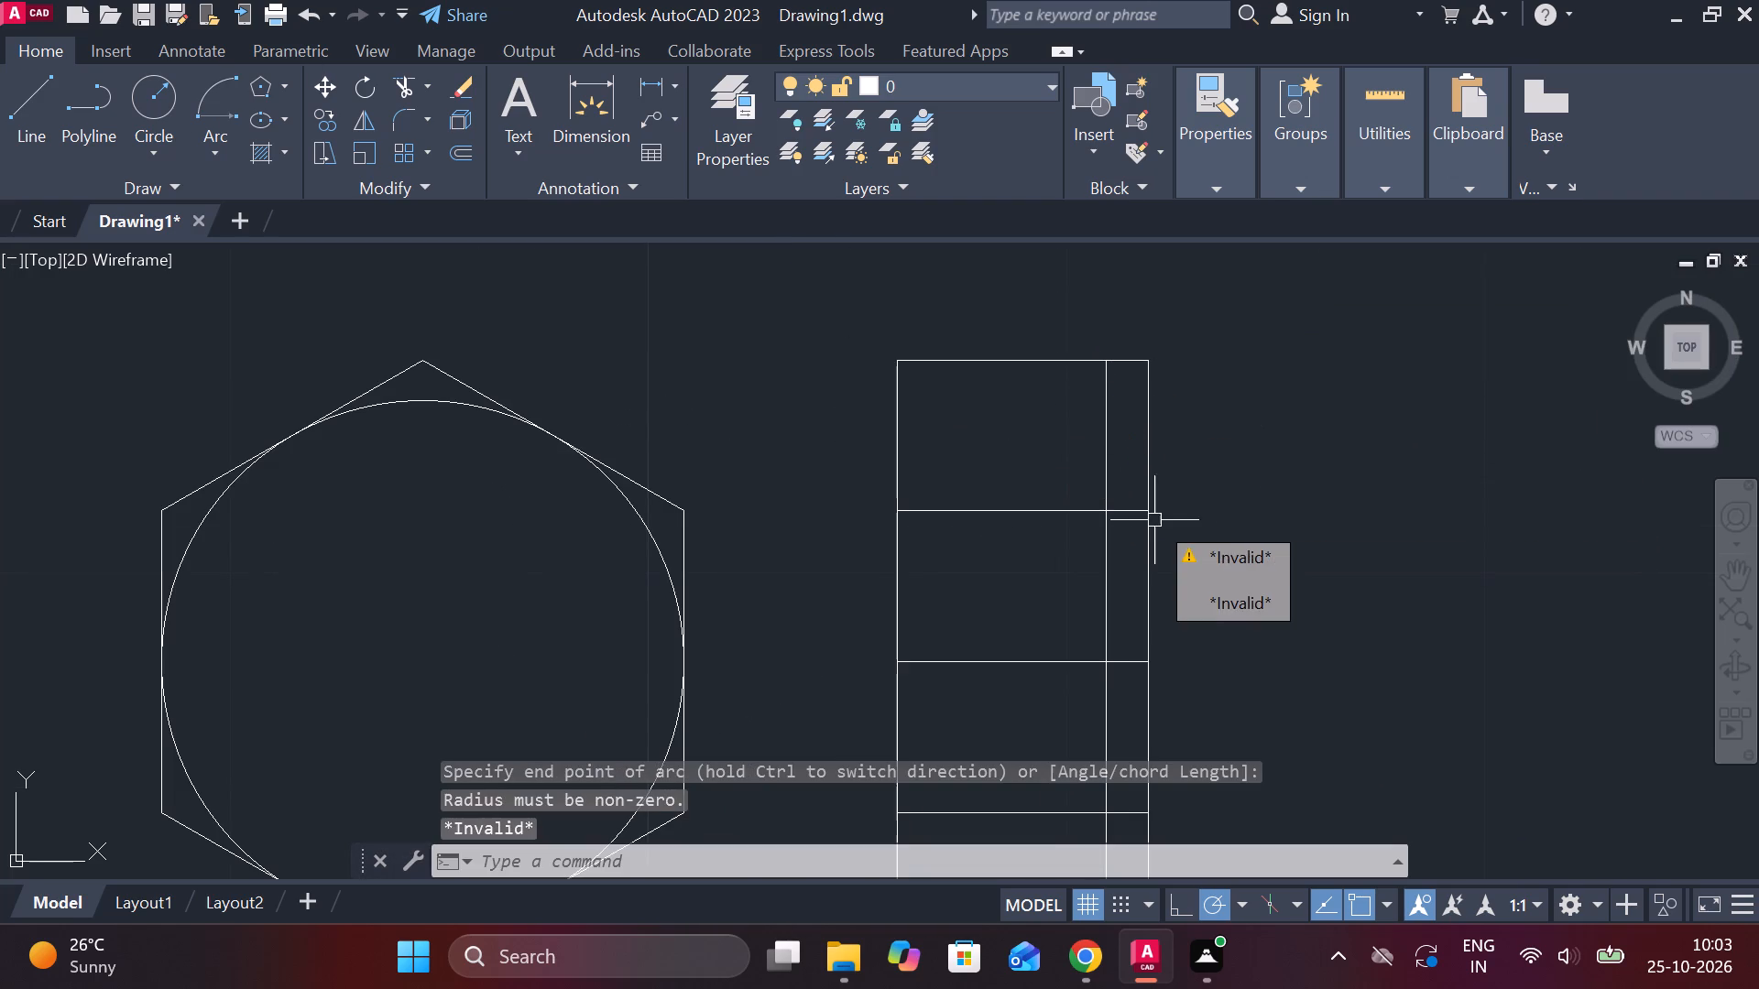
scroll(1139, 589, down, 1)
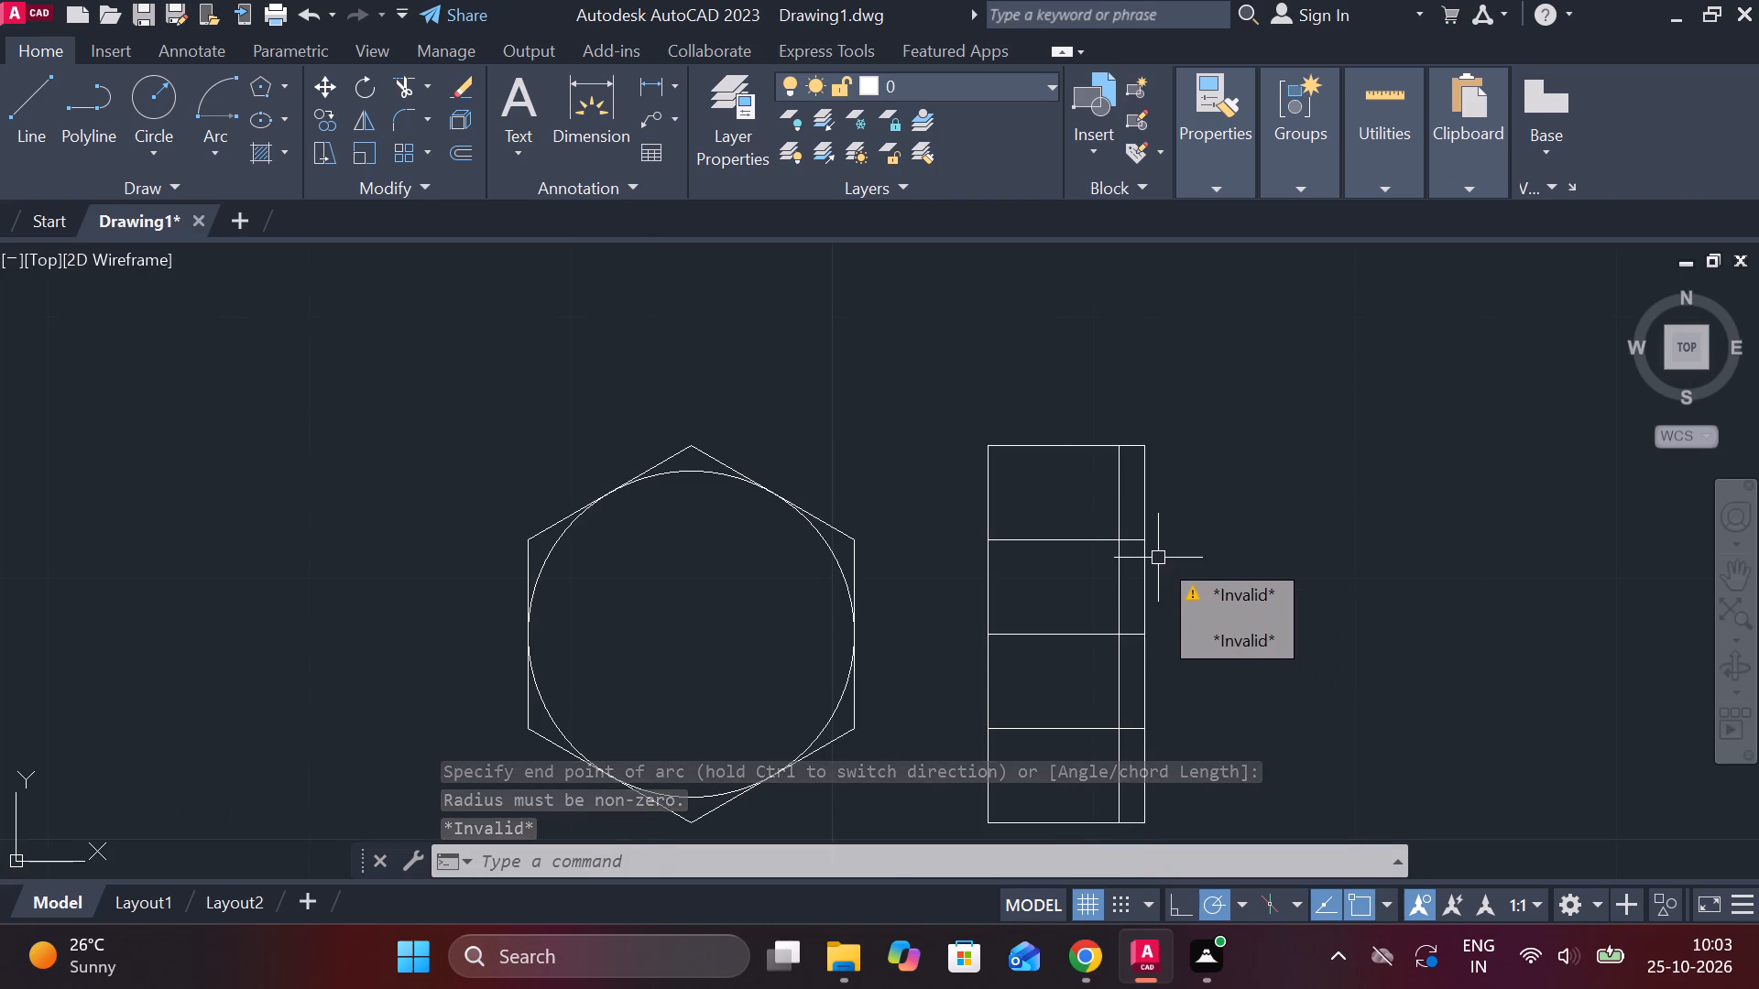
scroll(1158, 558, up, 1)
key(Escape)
Draw a three-point arc in the side view's top band, from the offset line out to the right edge and back.
key(space)
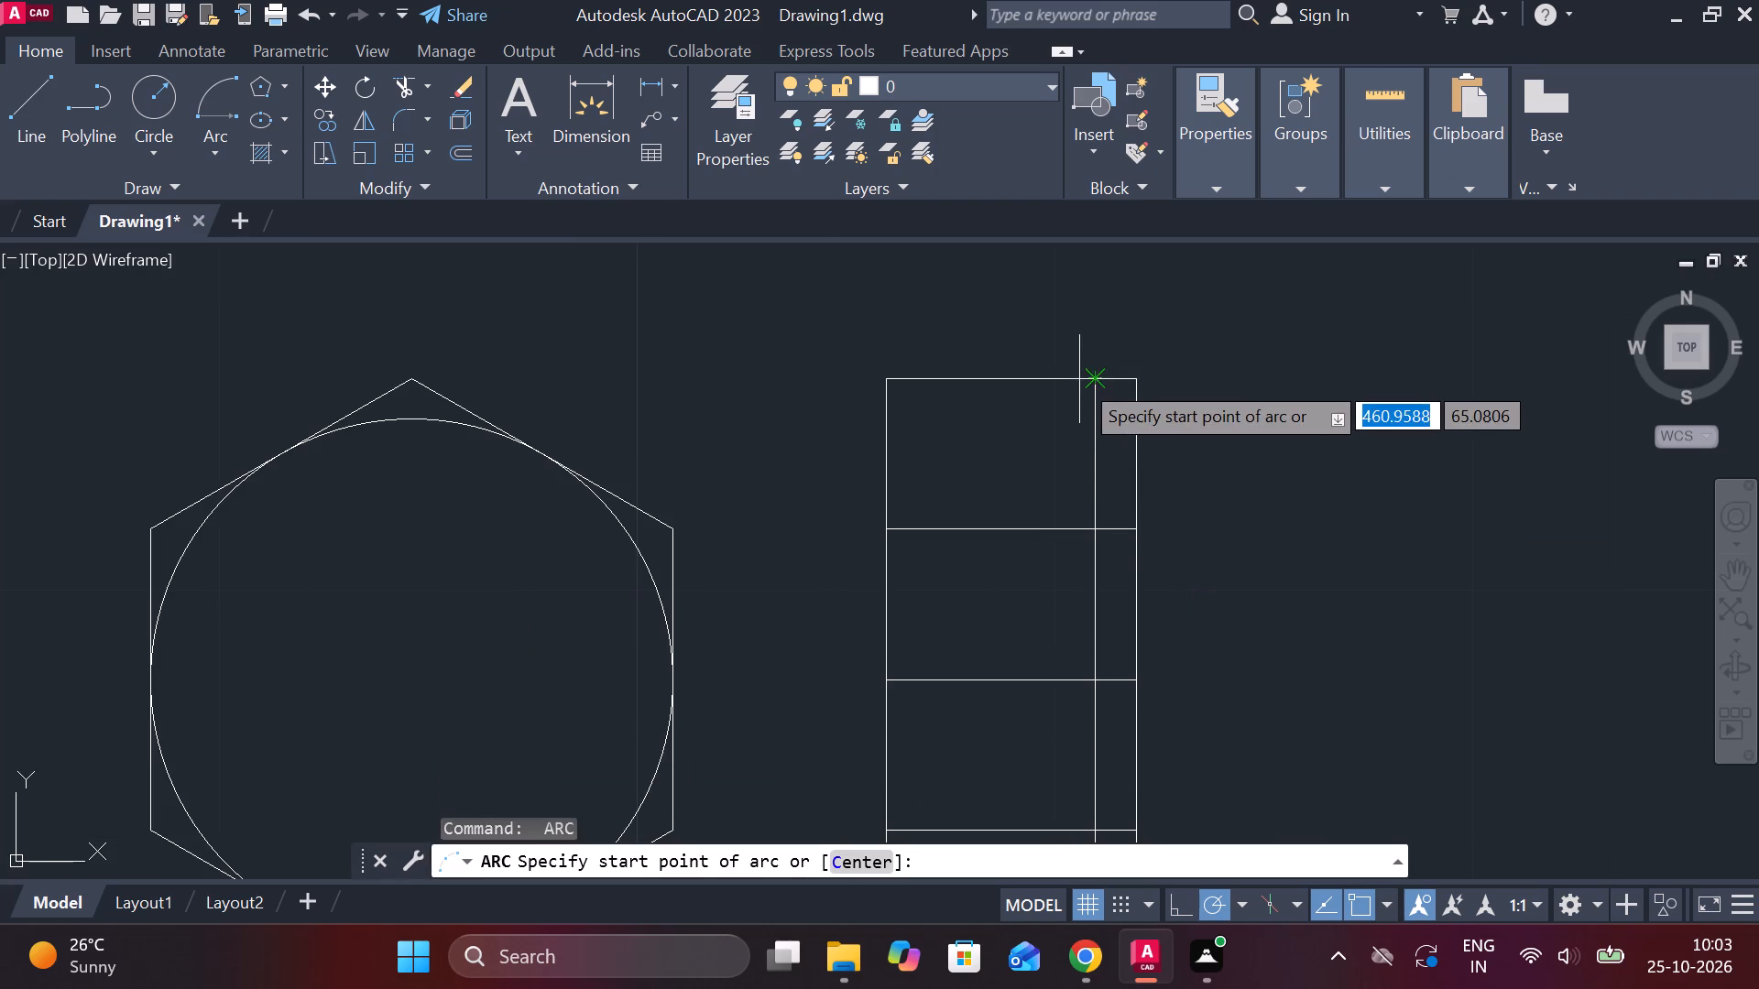
click(1079, 379)
click(1138, 456)
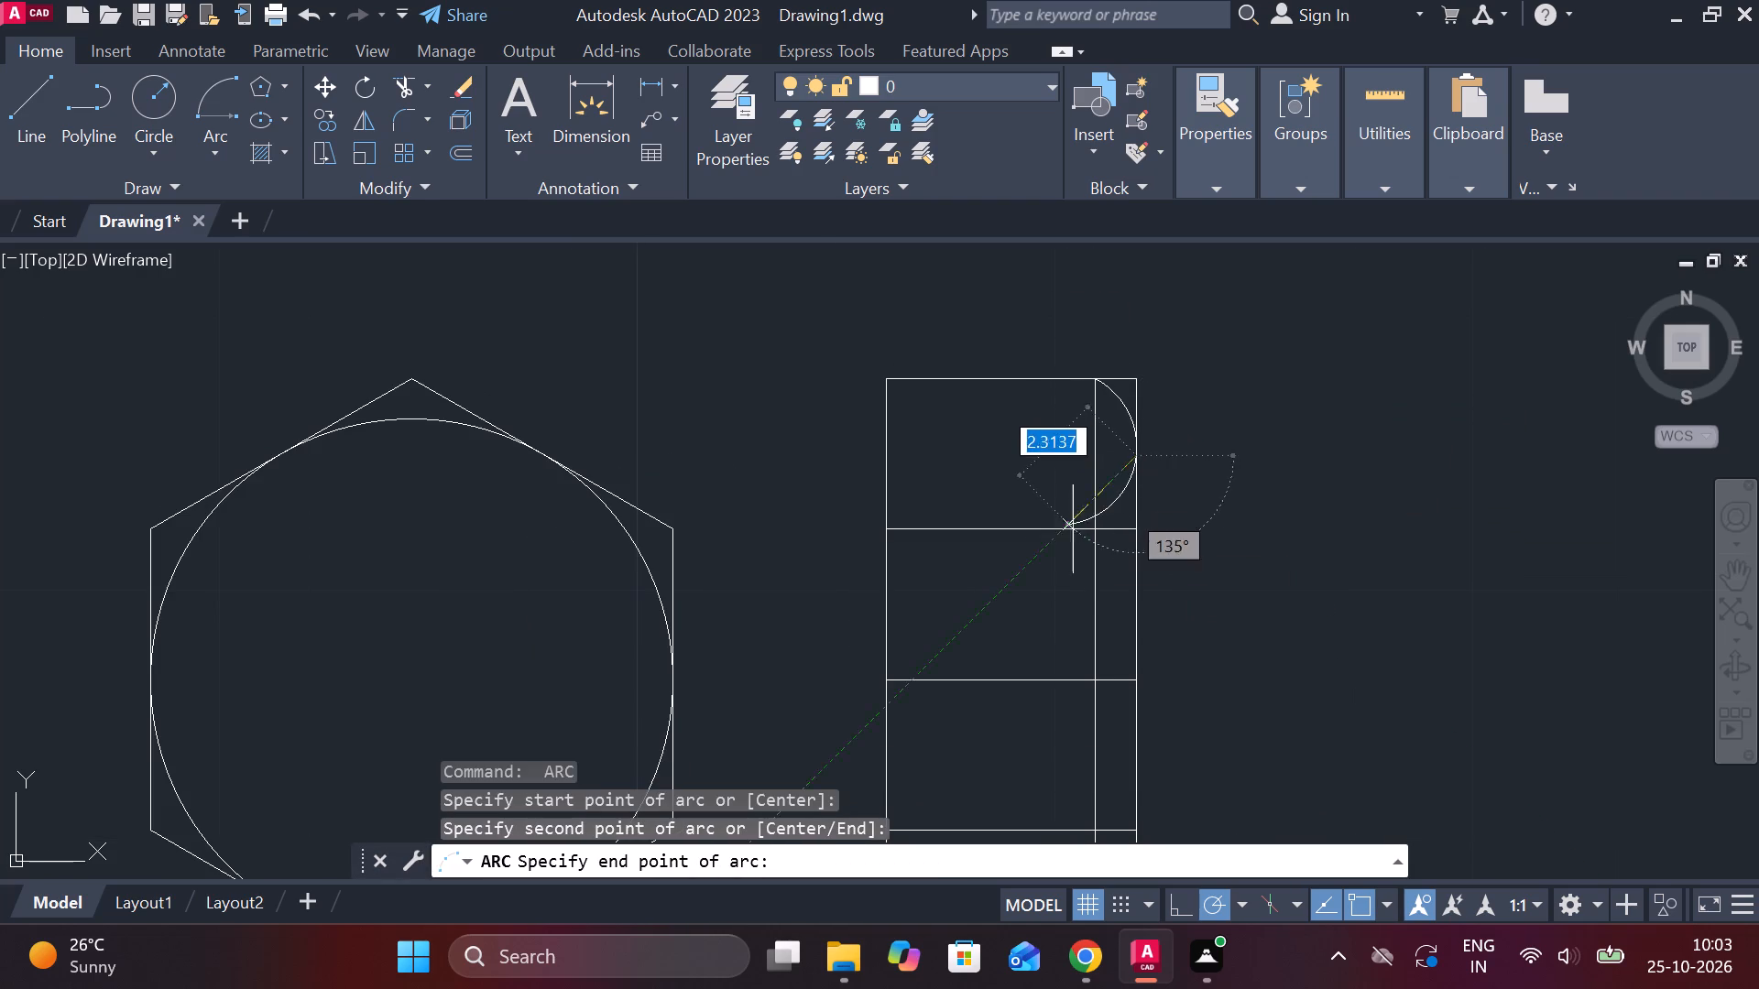
click(1098, 526)
scroll(1229, 516, down, 1)
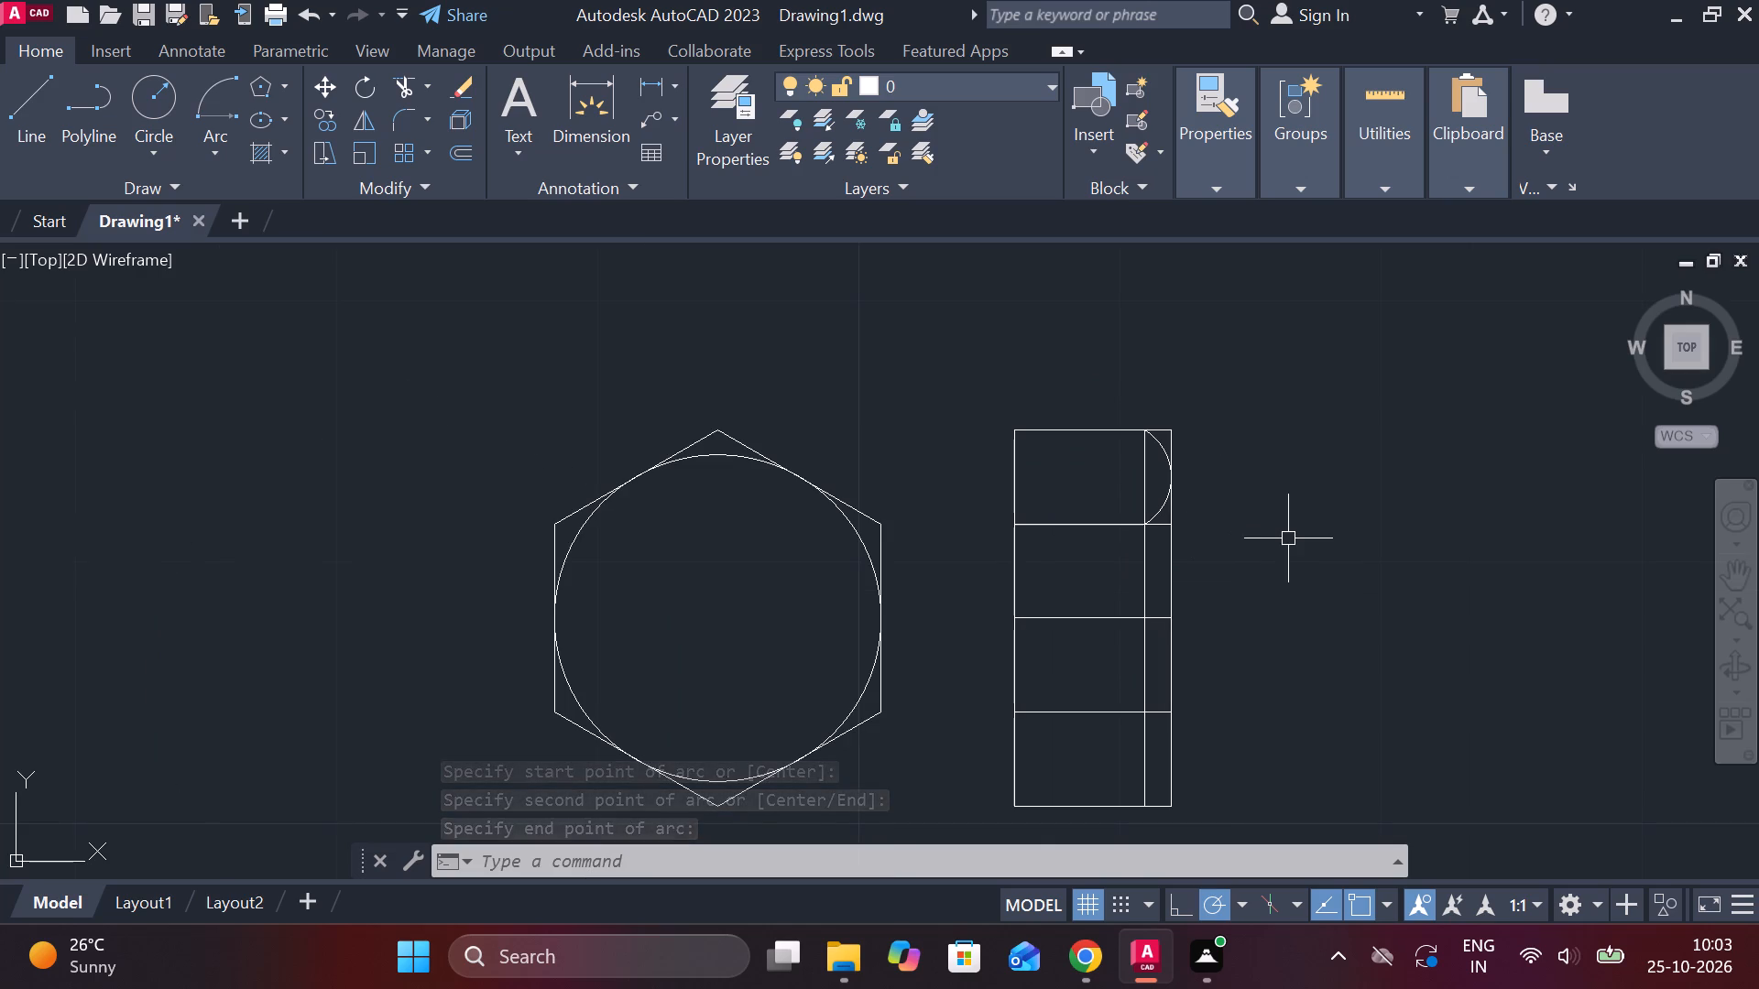
Draw a three-point arc between the two vertex lines, bulging from the offset line to the right edge at the midline.
middle_drag(1313, 538, 1233, 424)
key(space)
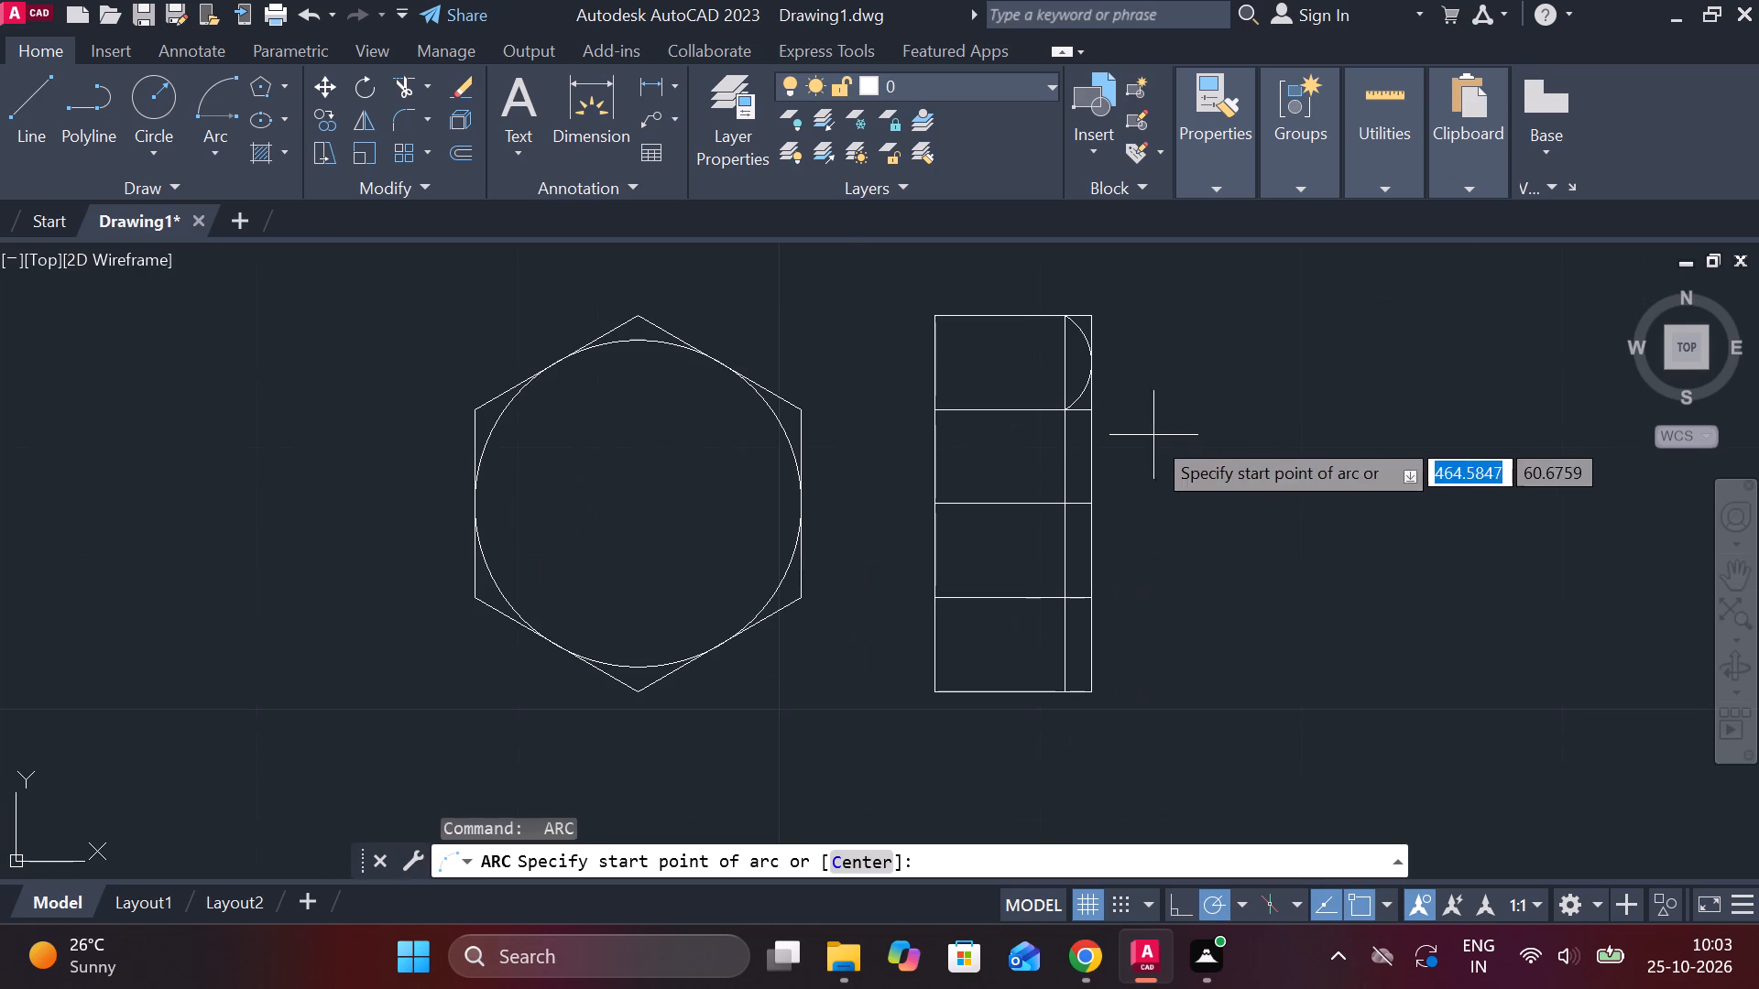
click(1058, 409)
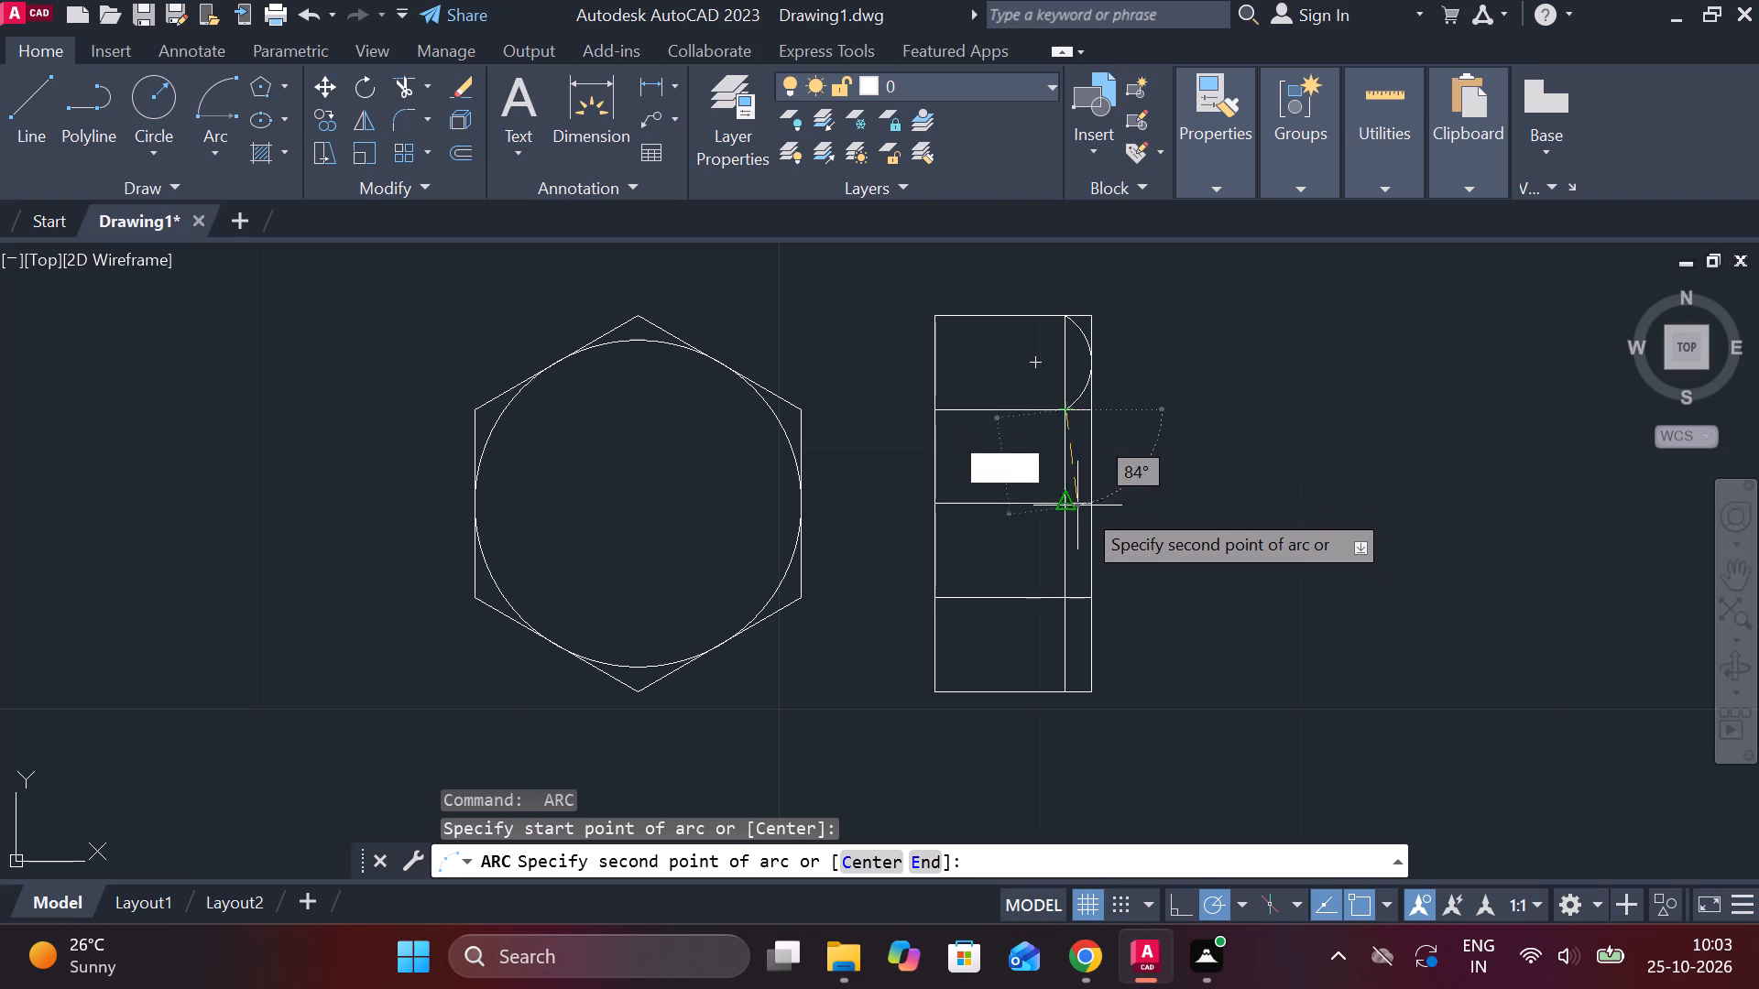
click(1095, 512)
click(1067, 595)
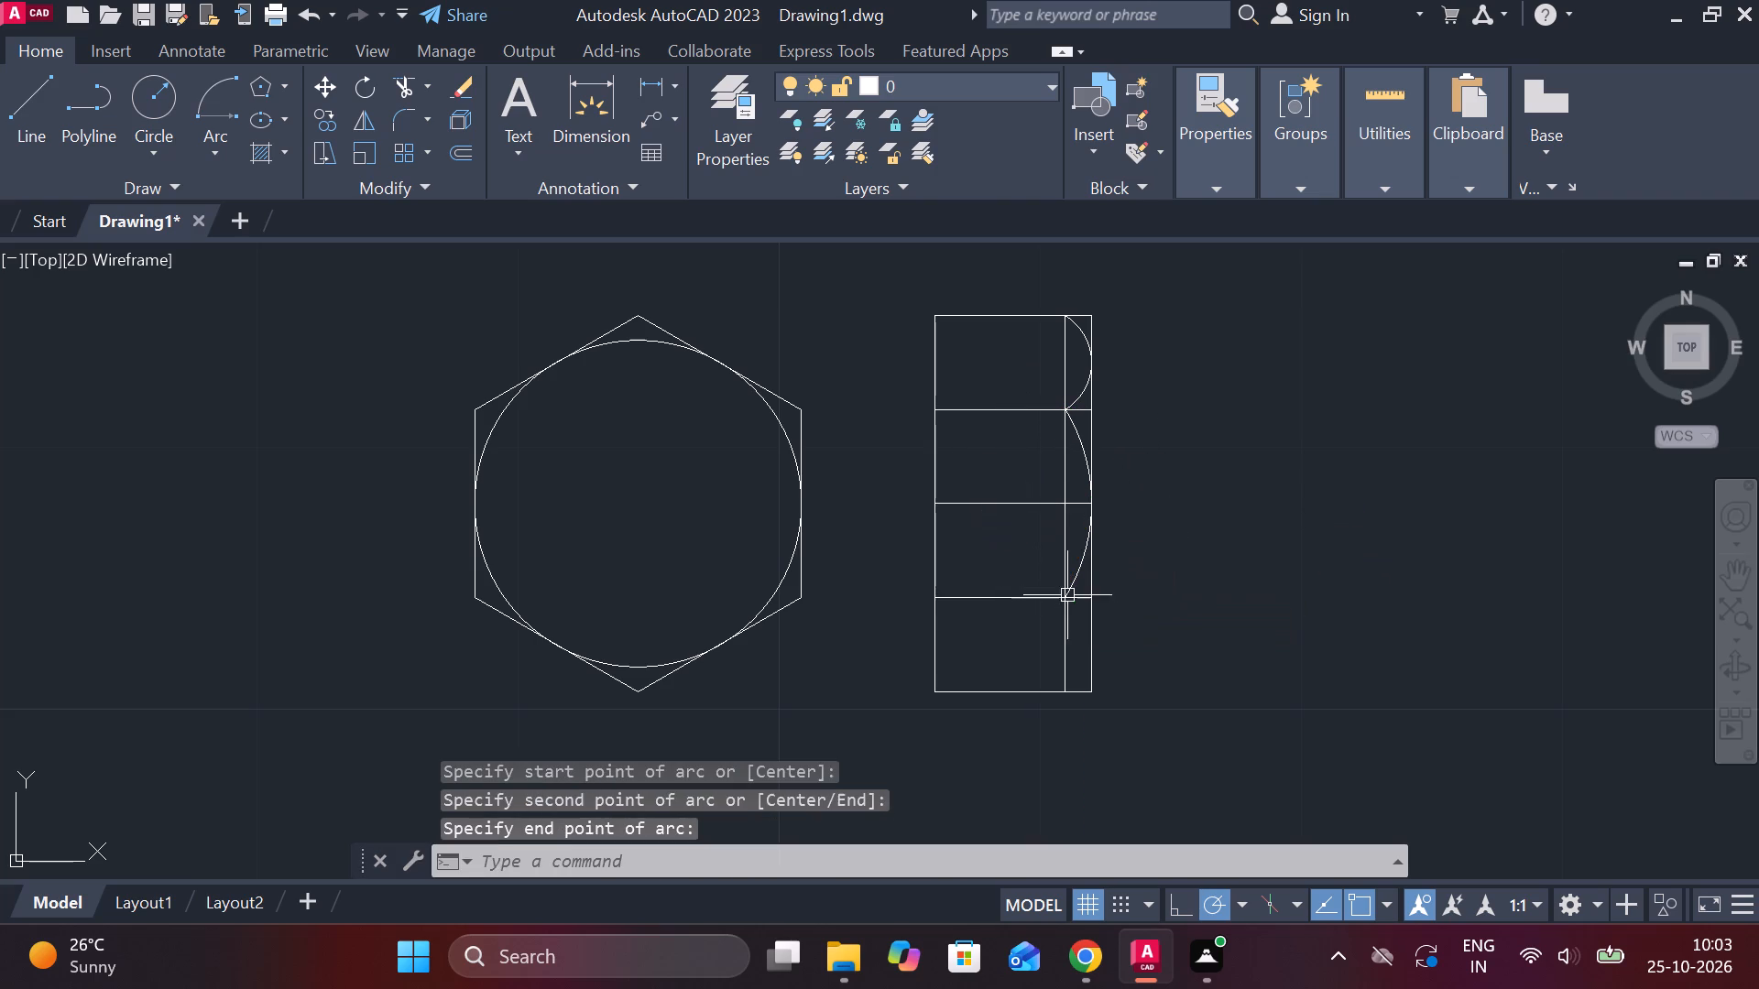
key(Escape)
Draw a three-point arc in the side view's bottom band, from the lower vertex line to the bottom edge, touching the right edge.
key(space)
scroll(1143, 610, up, 1)
click(1026, 592)
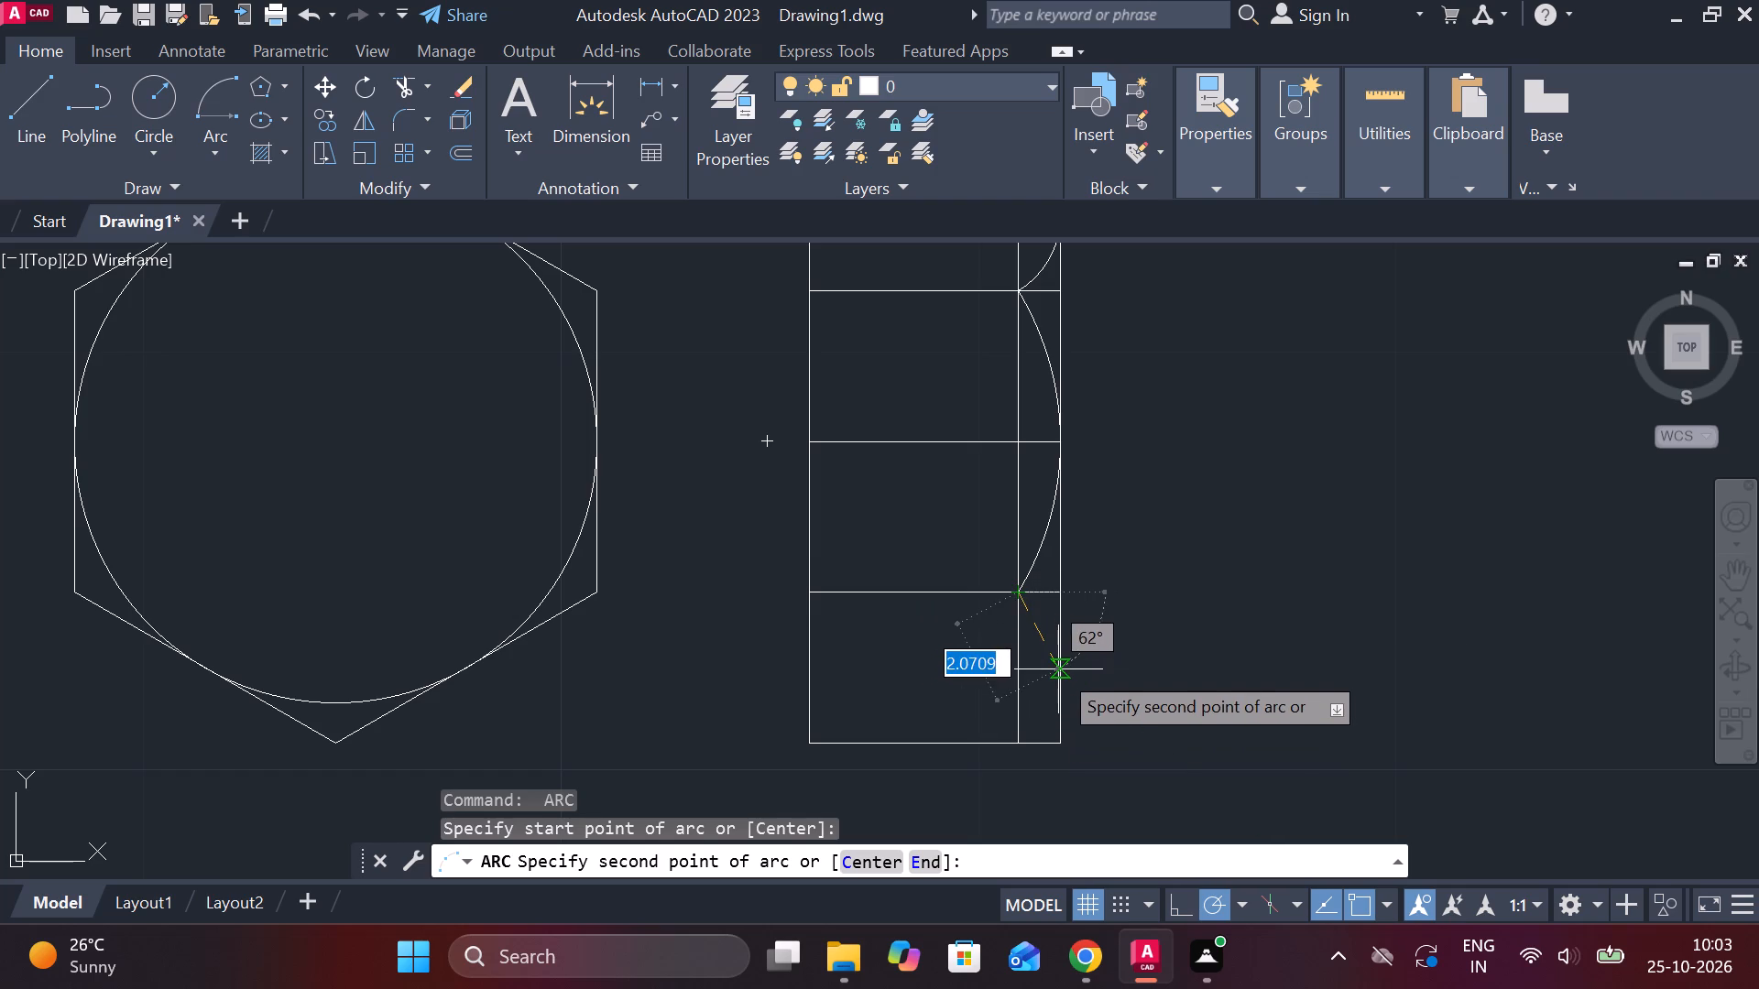
click(1058, 662)
click(1021, 732)
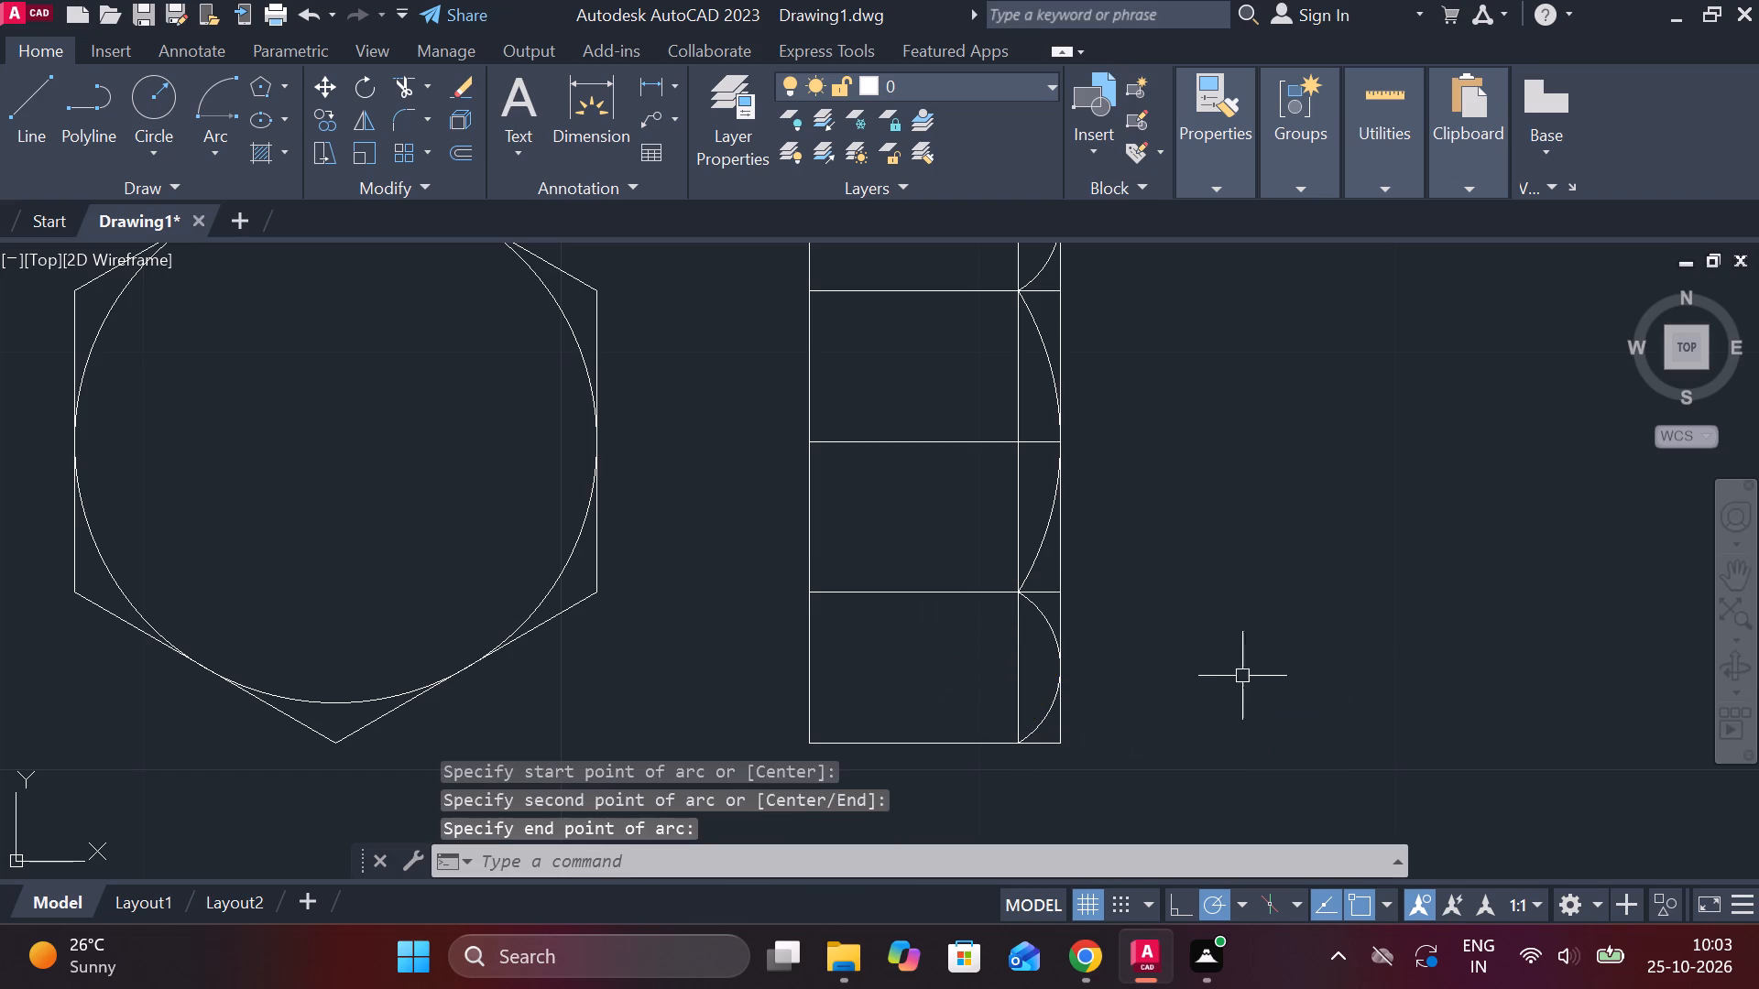
key(Escape)
scroll(1261, 632, down, 2)
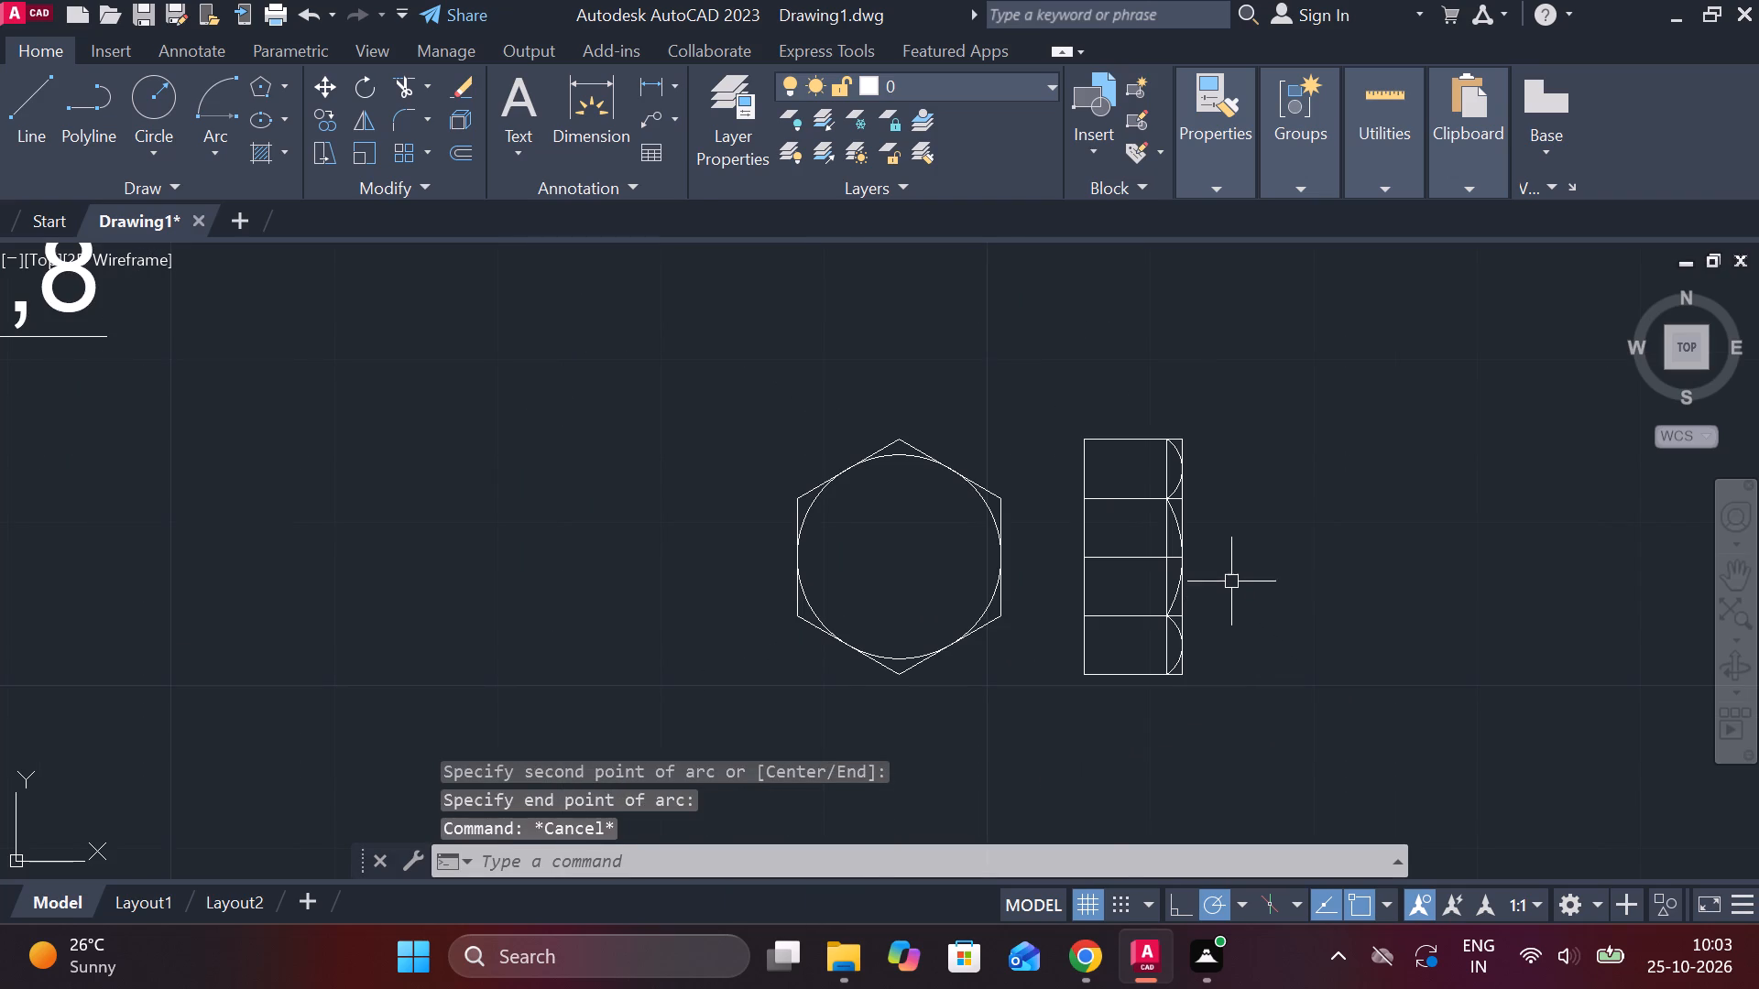
Mirror the three arcs and the offset line about the side view's vertical centreline, keeping the source objects.
scroll(1217, 545, up, 2)
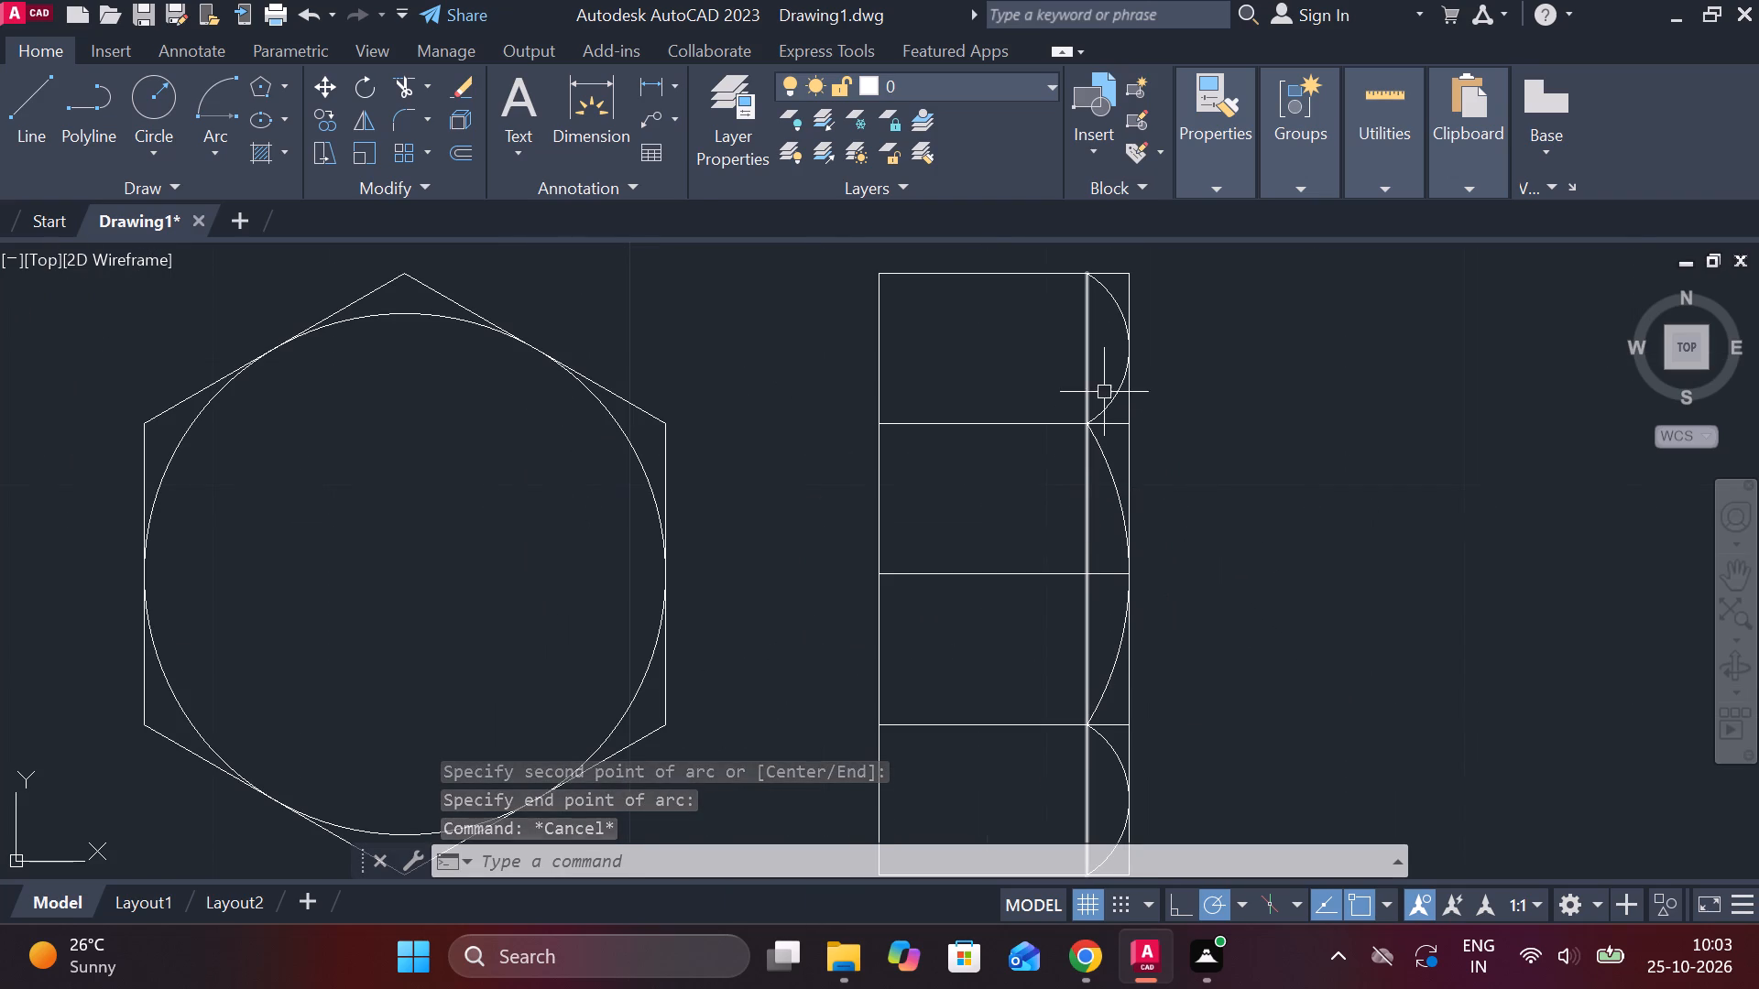
click(1112, 300)
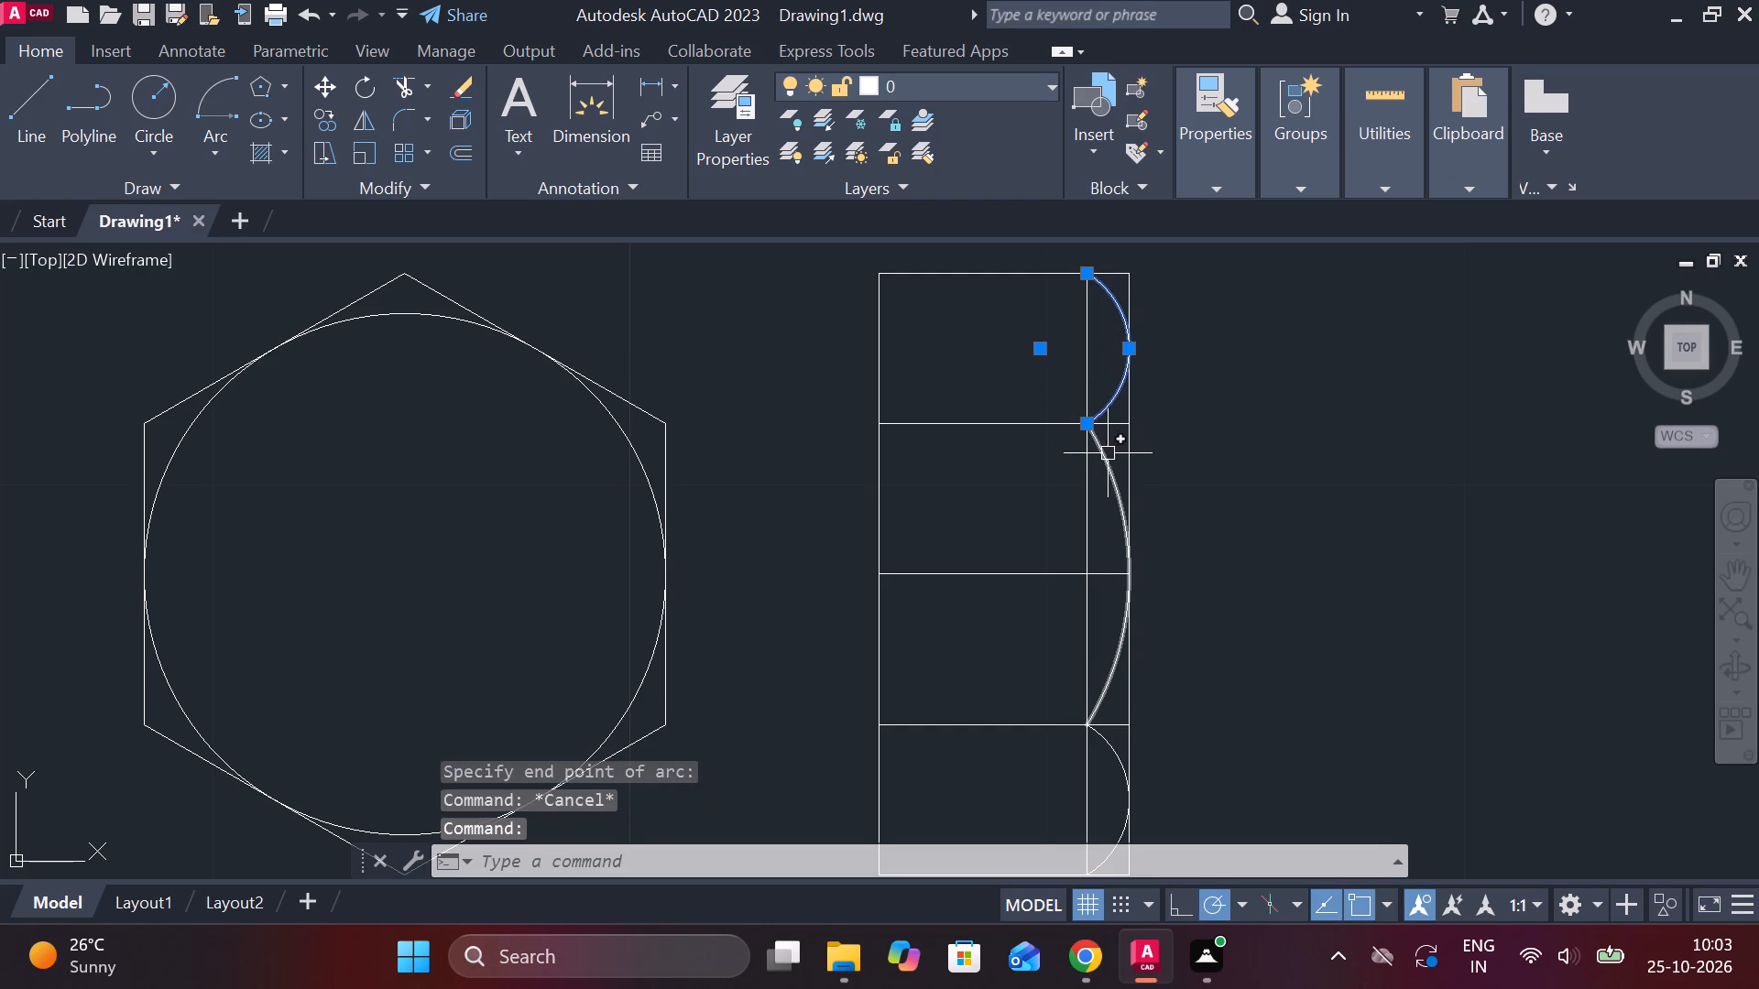
click(1108, 454)
middle_drag(1163, 696, 1173, 563)
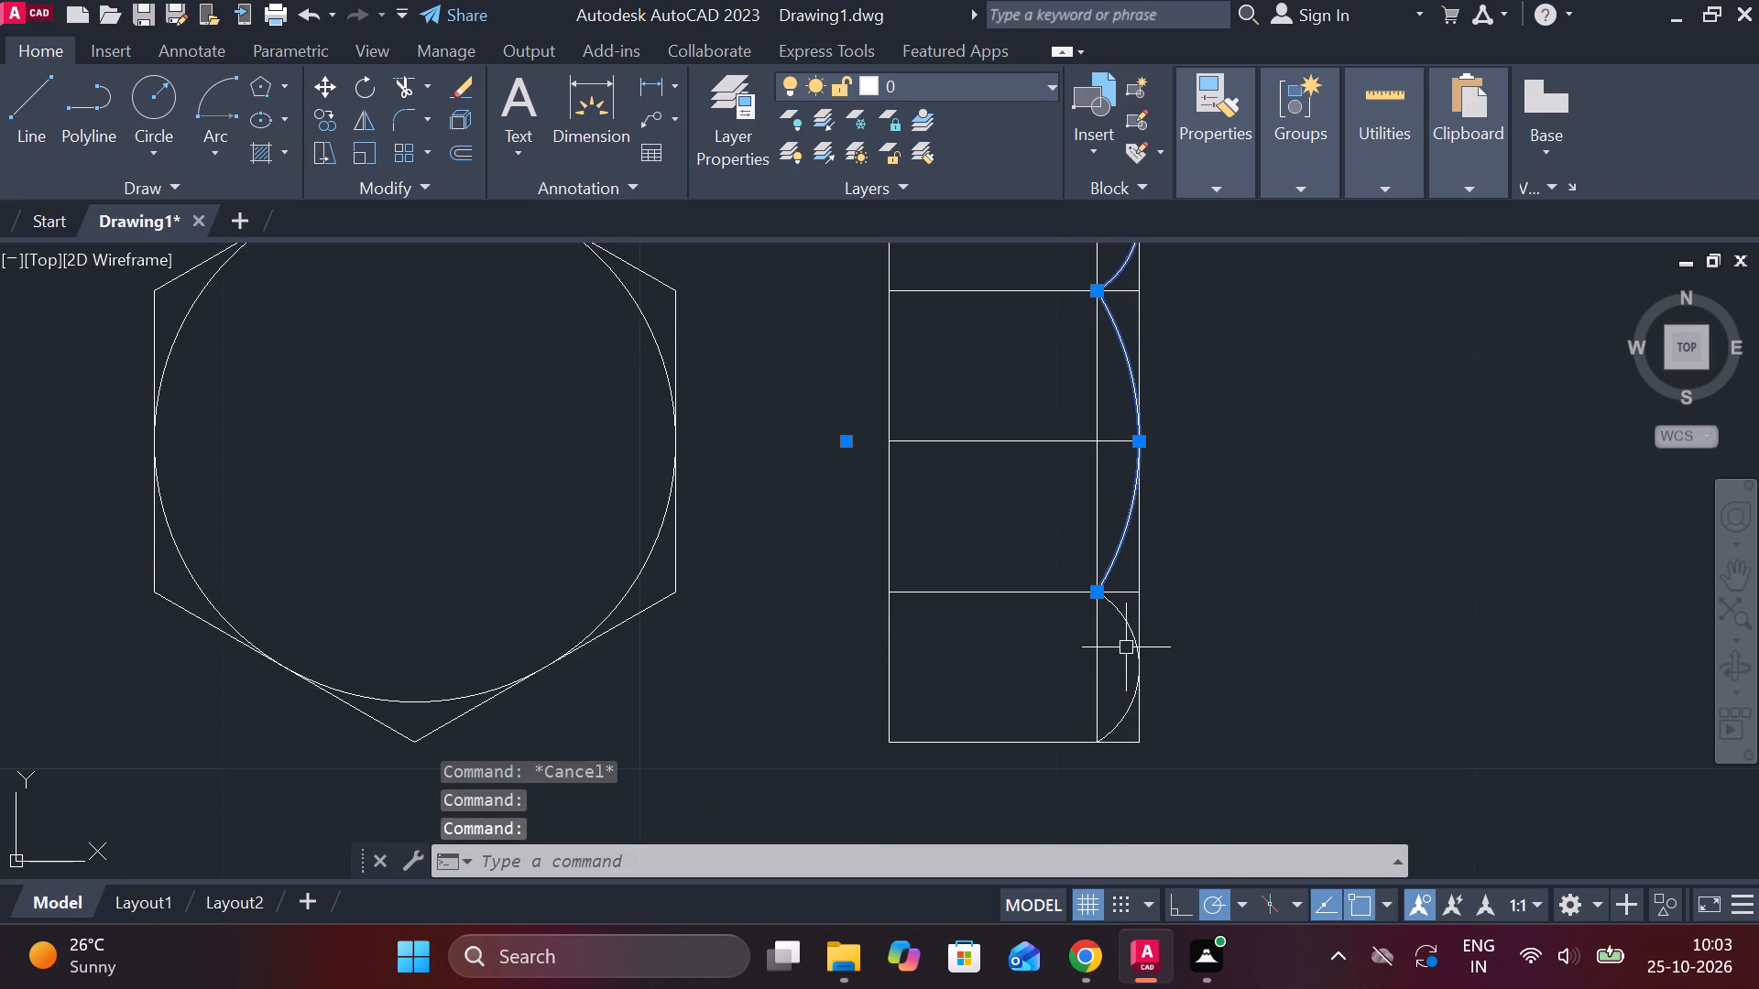
click(1121, 612)
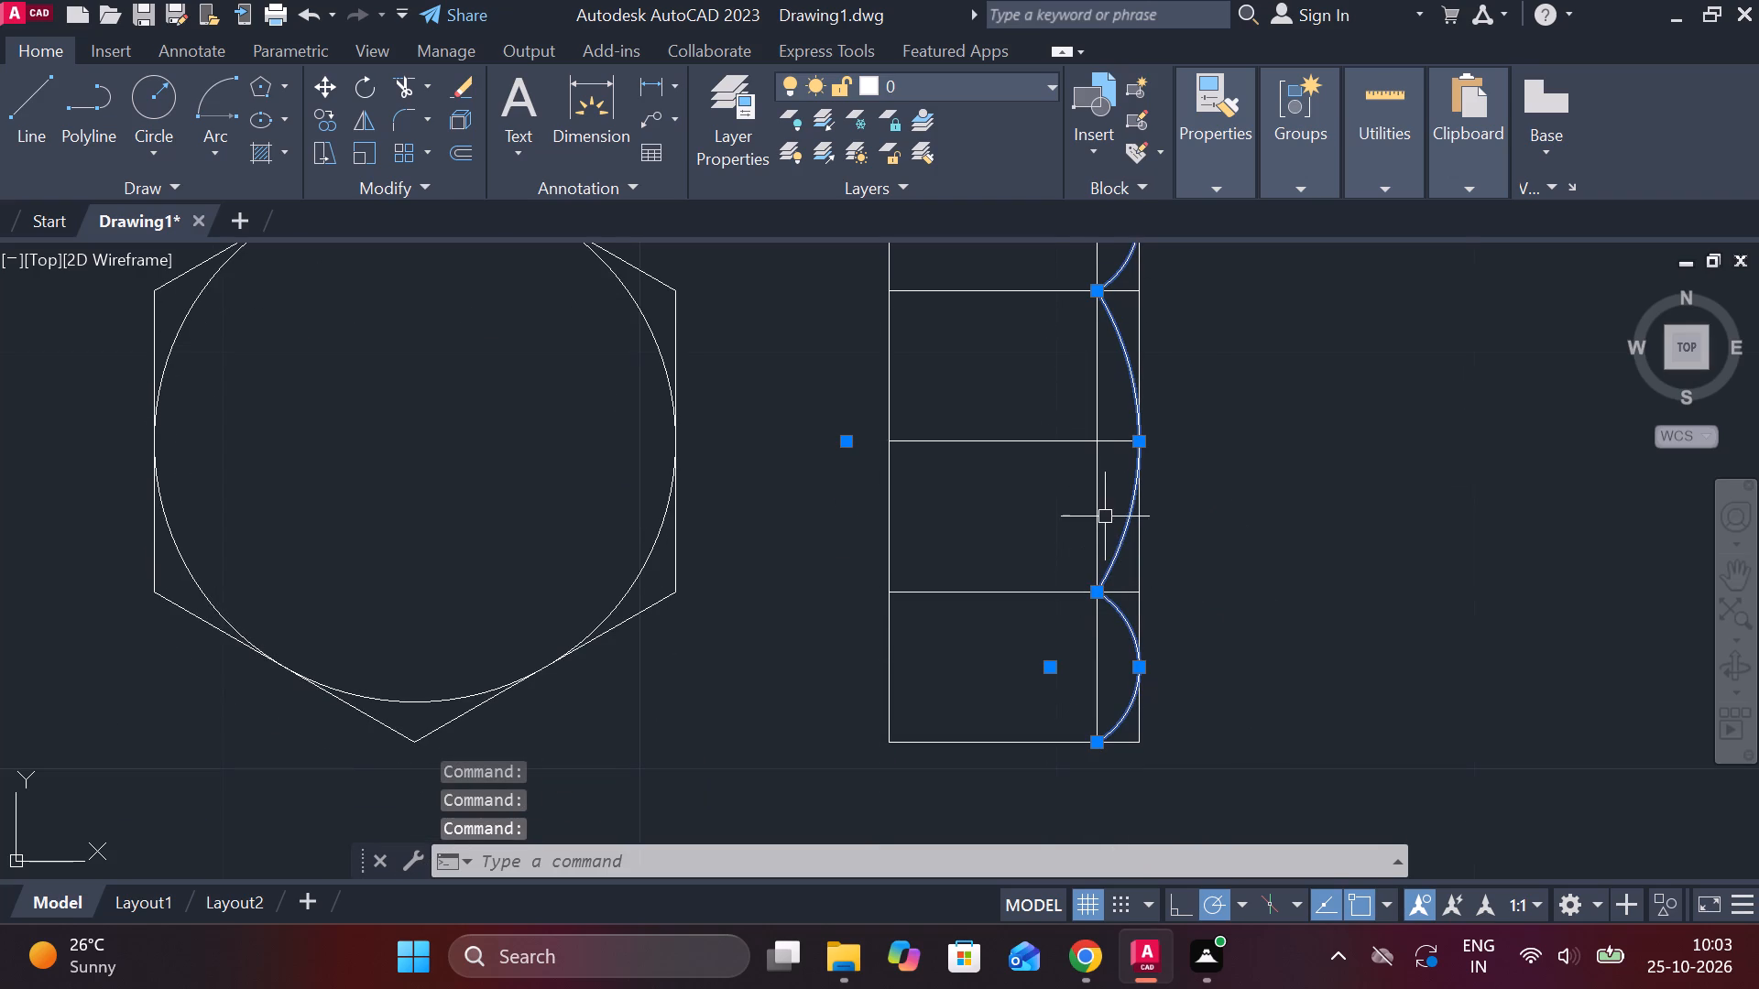
click(1095, 495)
text(MI)
key(Return)
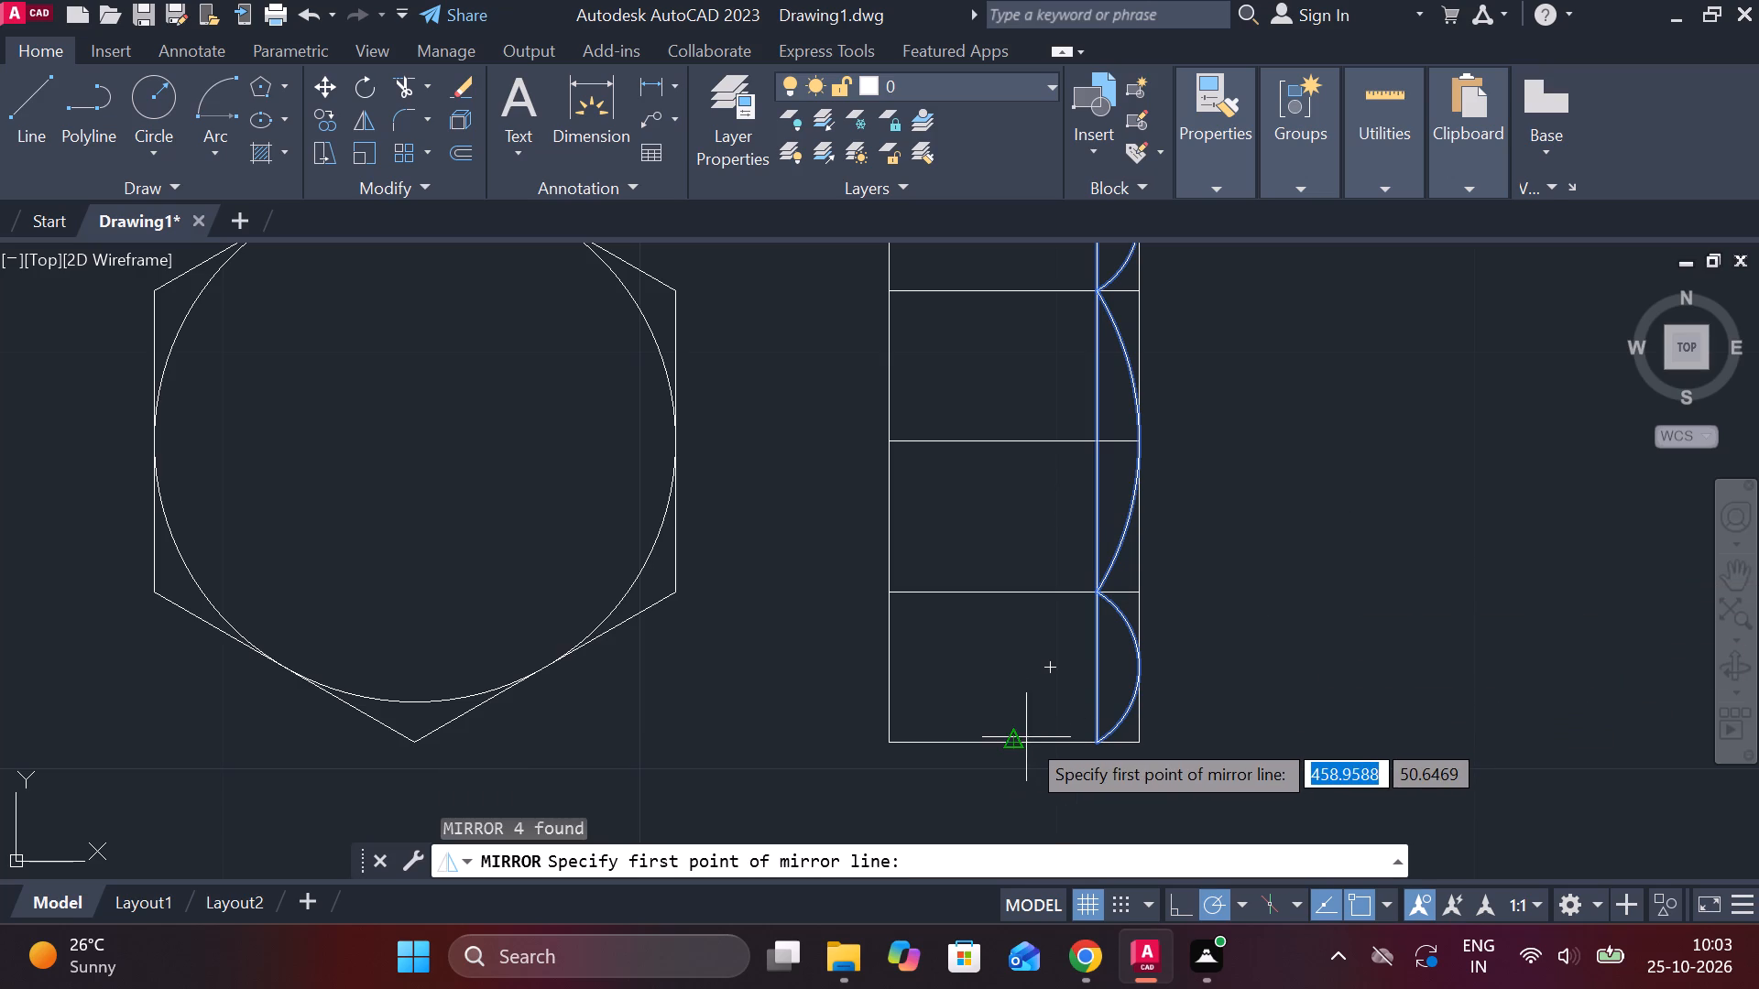
click(1021, 737)
middle_drag(1039, 407, 1037, 622)
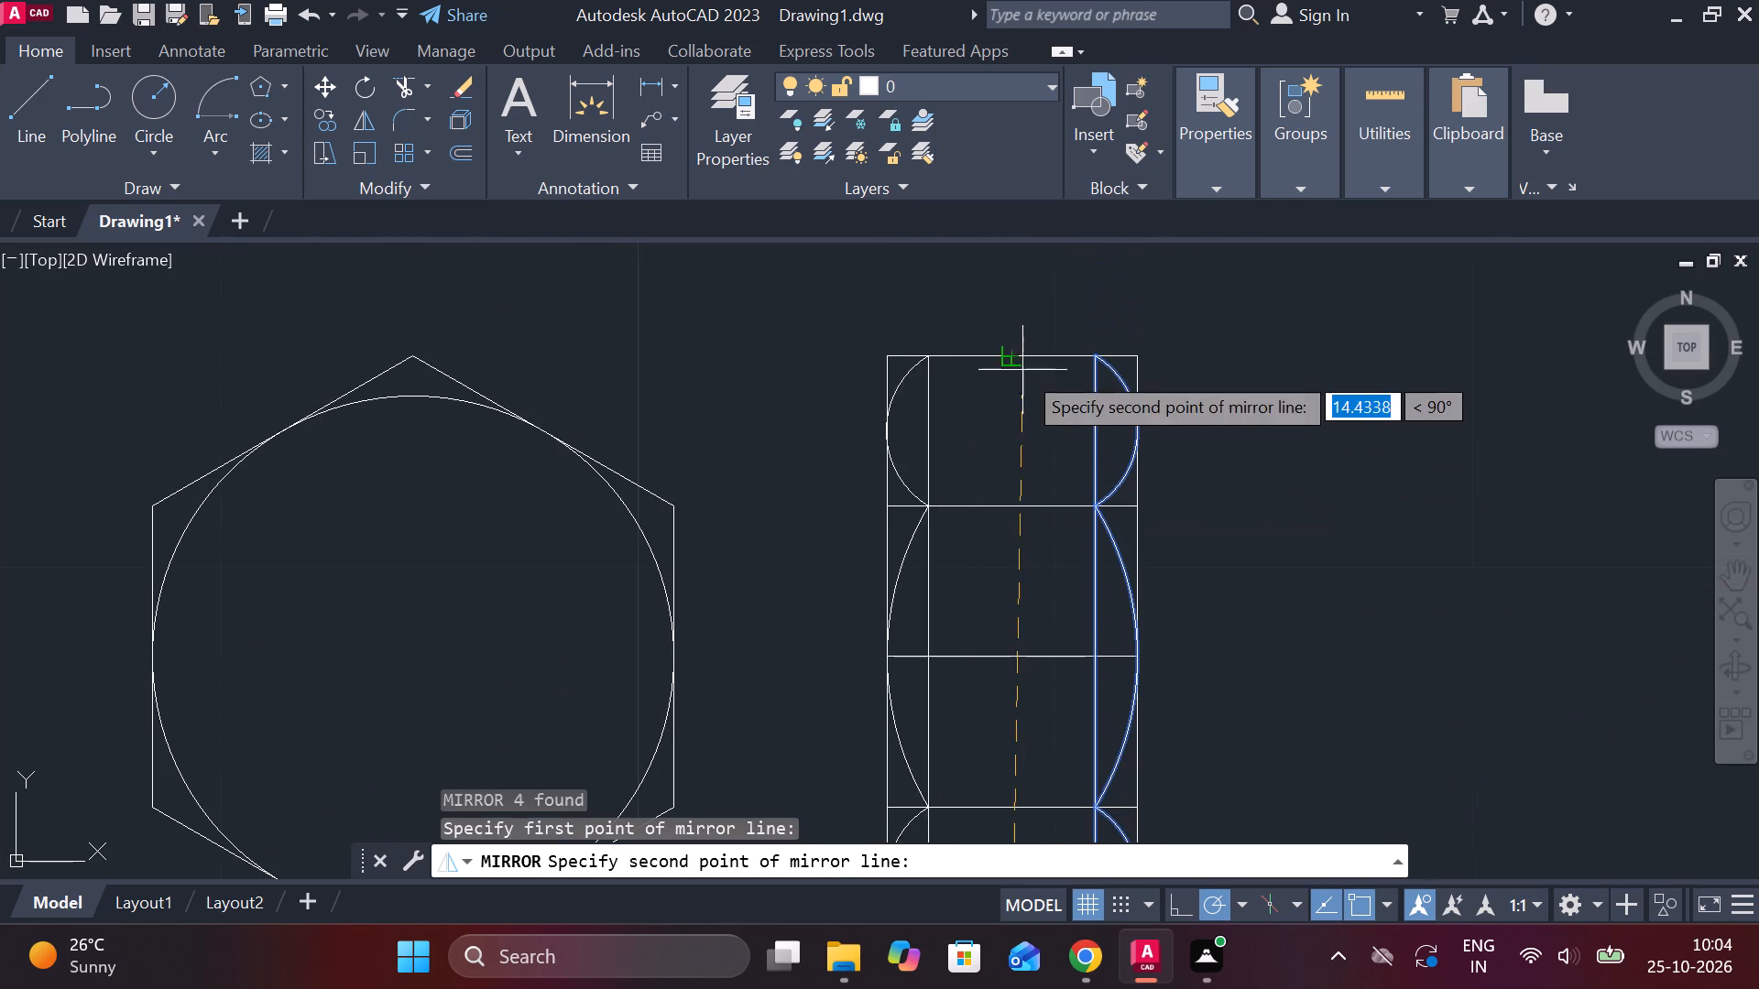
click(1002, 349)
drag(1054, 447, 1002, 349)
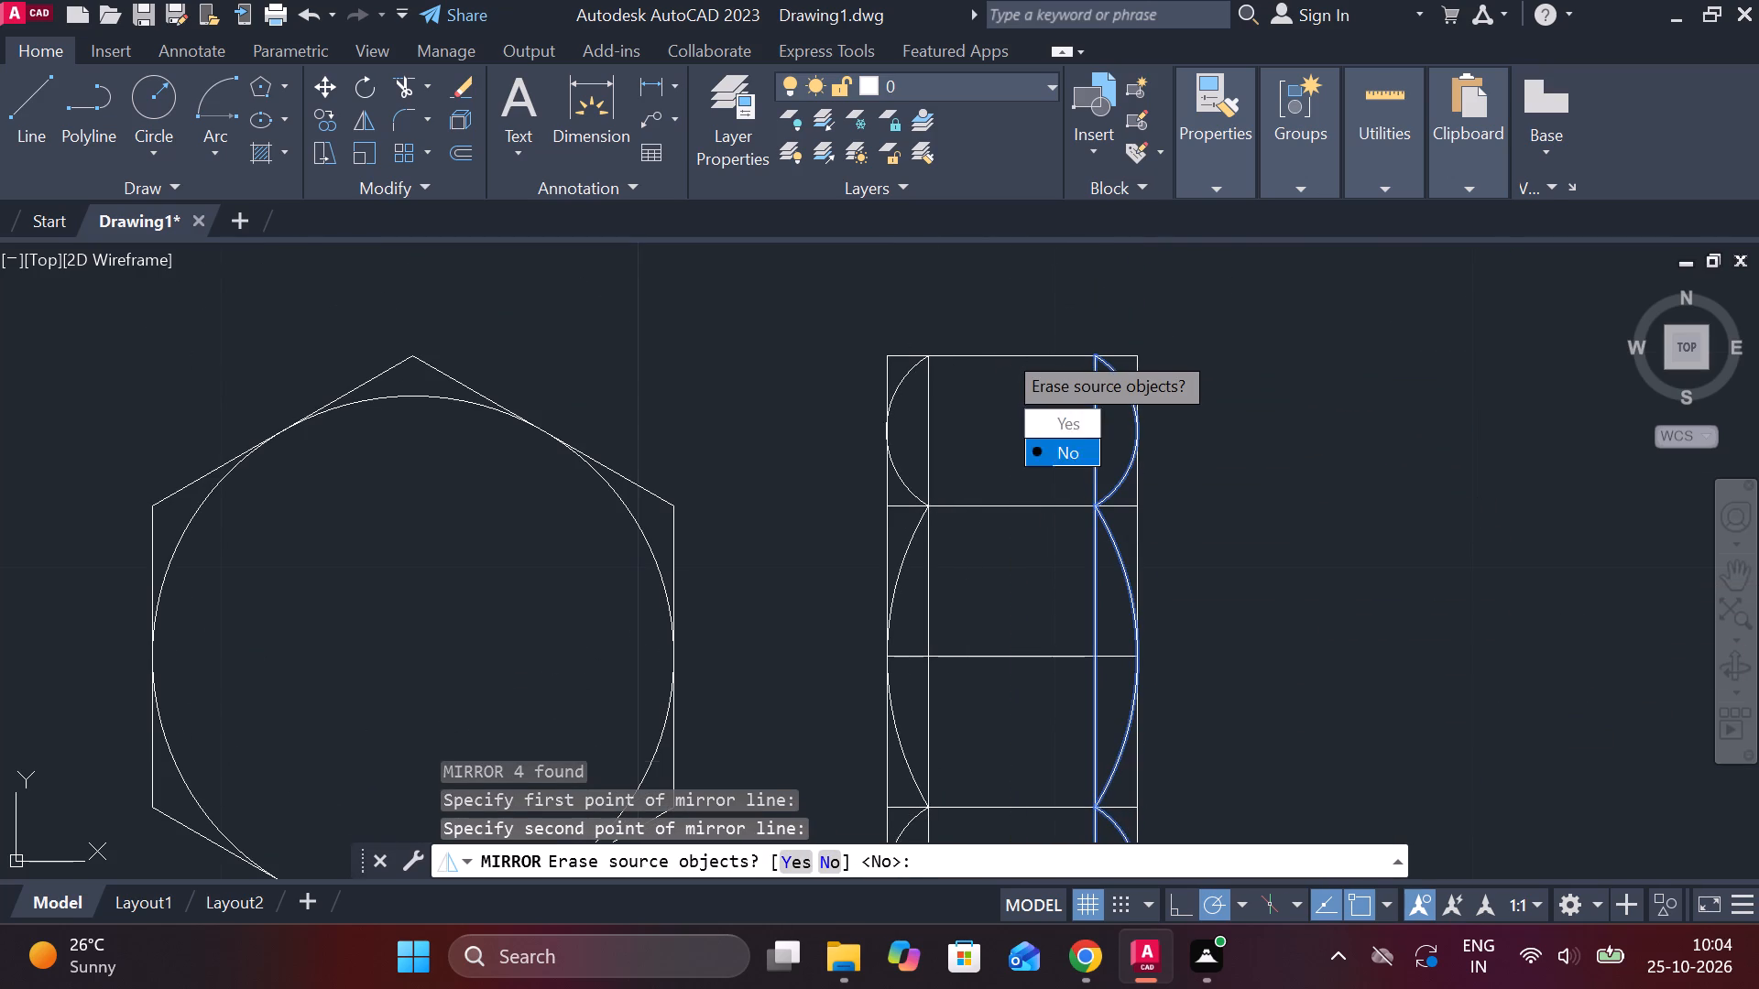
scroll(1262, 374, down, 2)
middle_drag(1258, 479, 1206, 473)
scroll(1240, 440, up, 2)
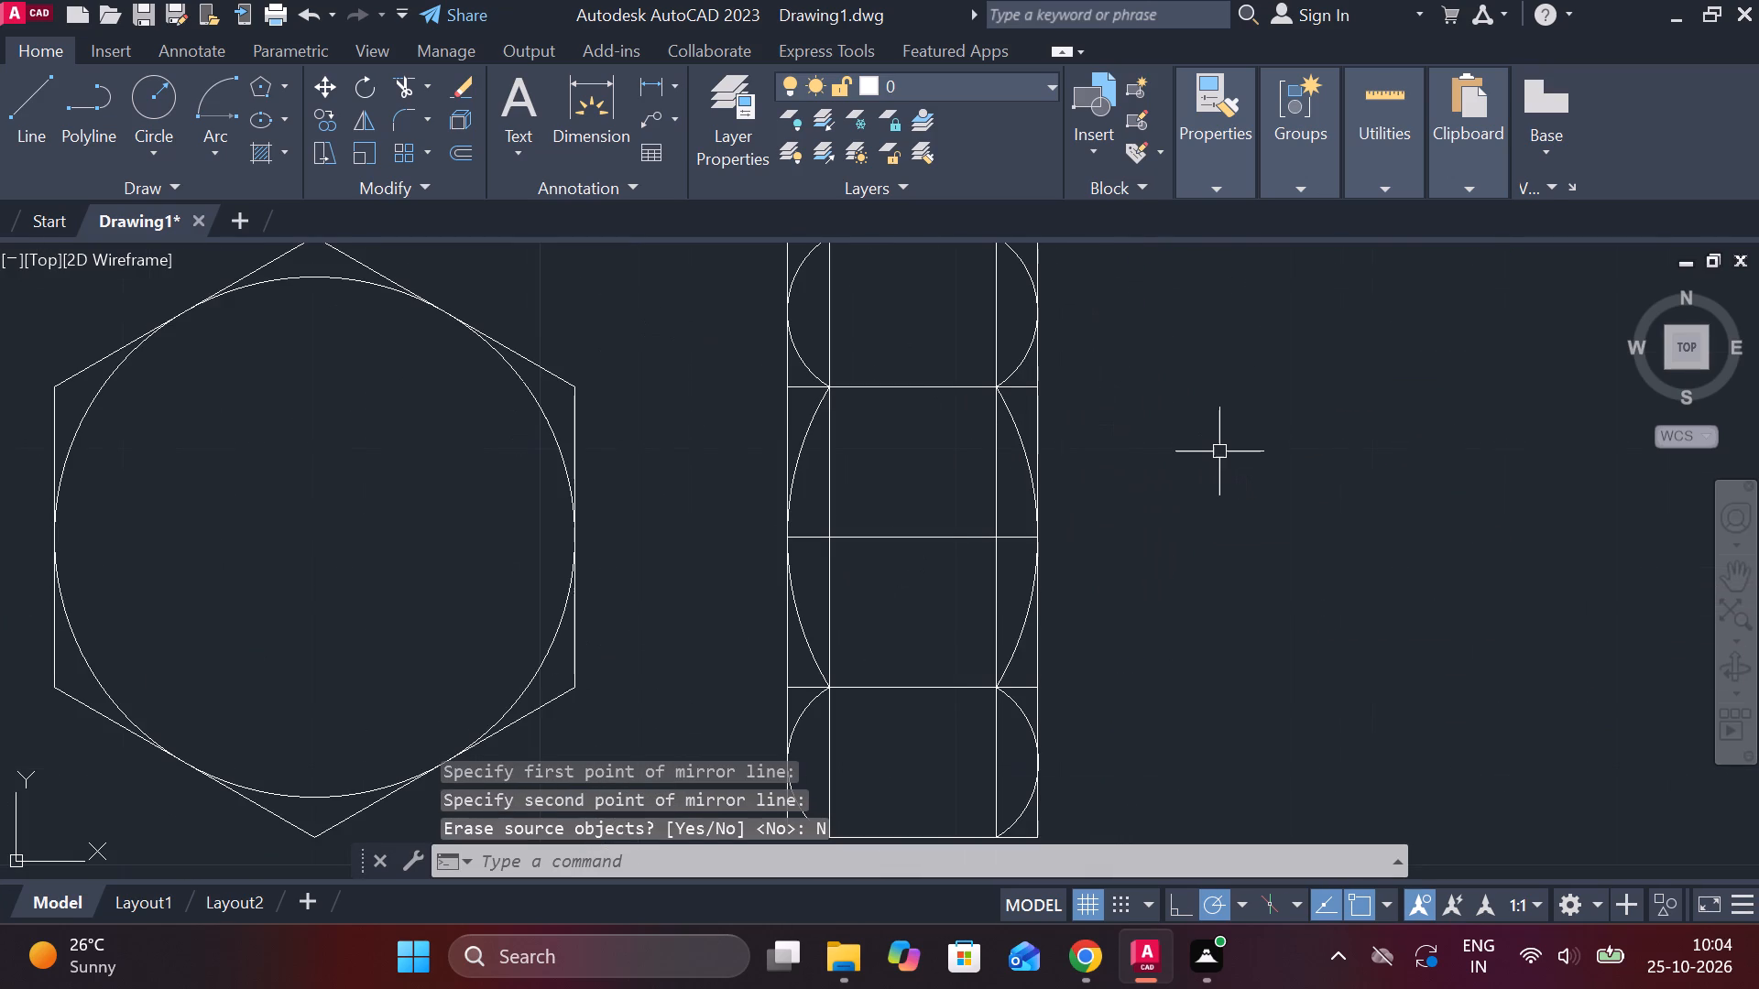
Trim the lower vertex line's left stub, the midline's left and middle portions, and the inner vertical segments at centre left and both lower sides.
text(TR)
key(space)
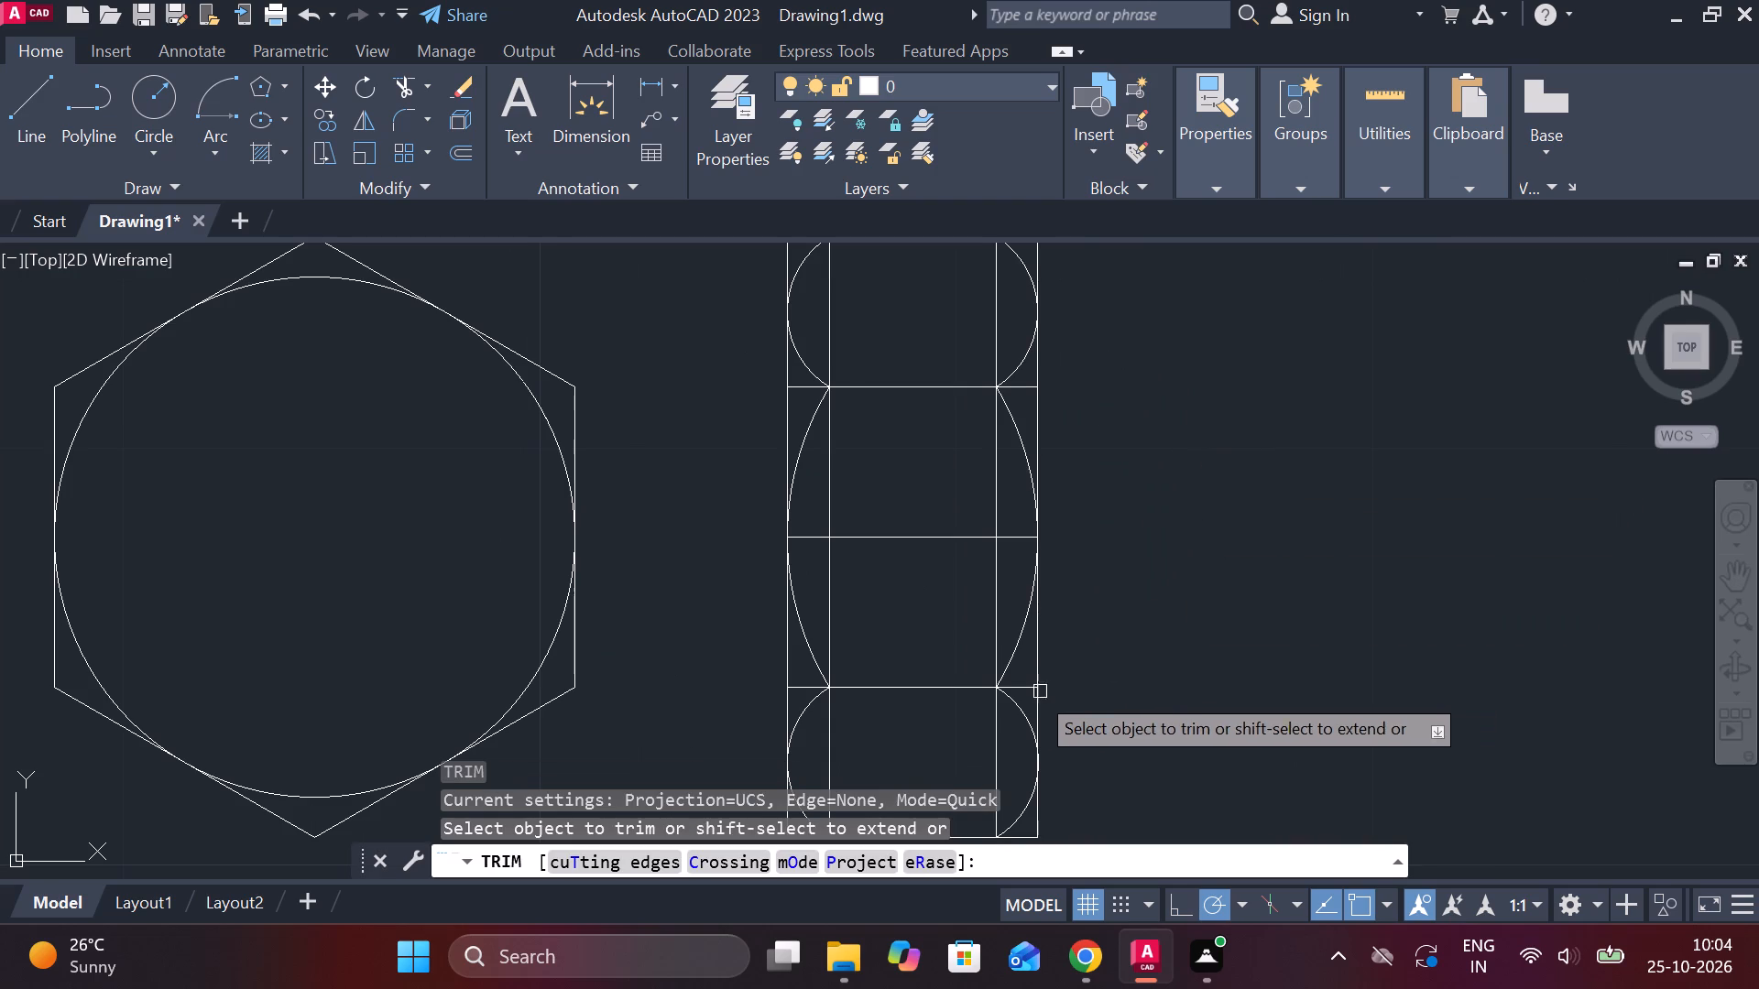
middle_drag(1088, 686, 1087, 593)
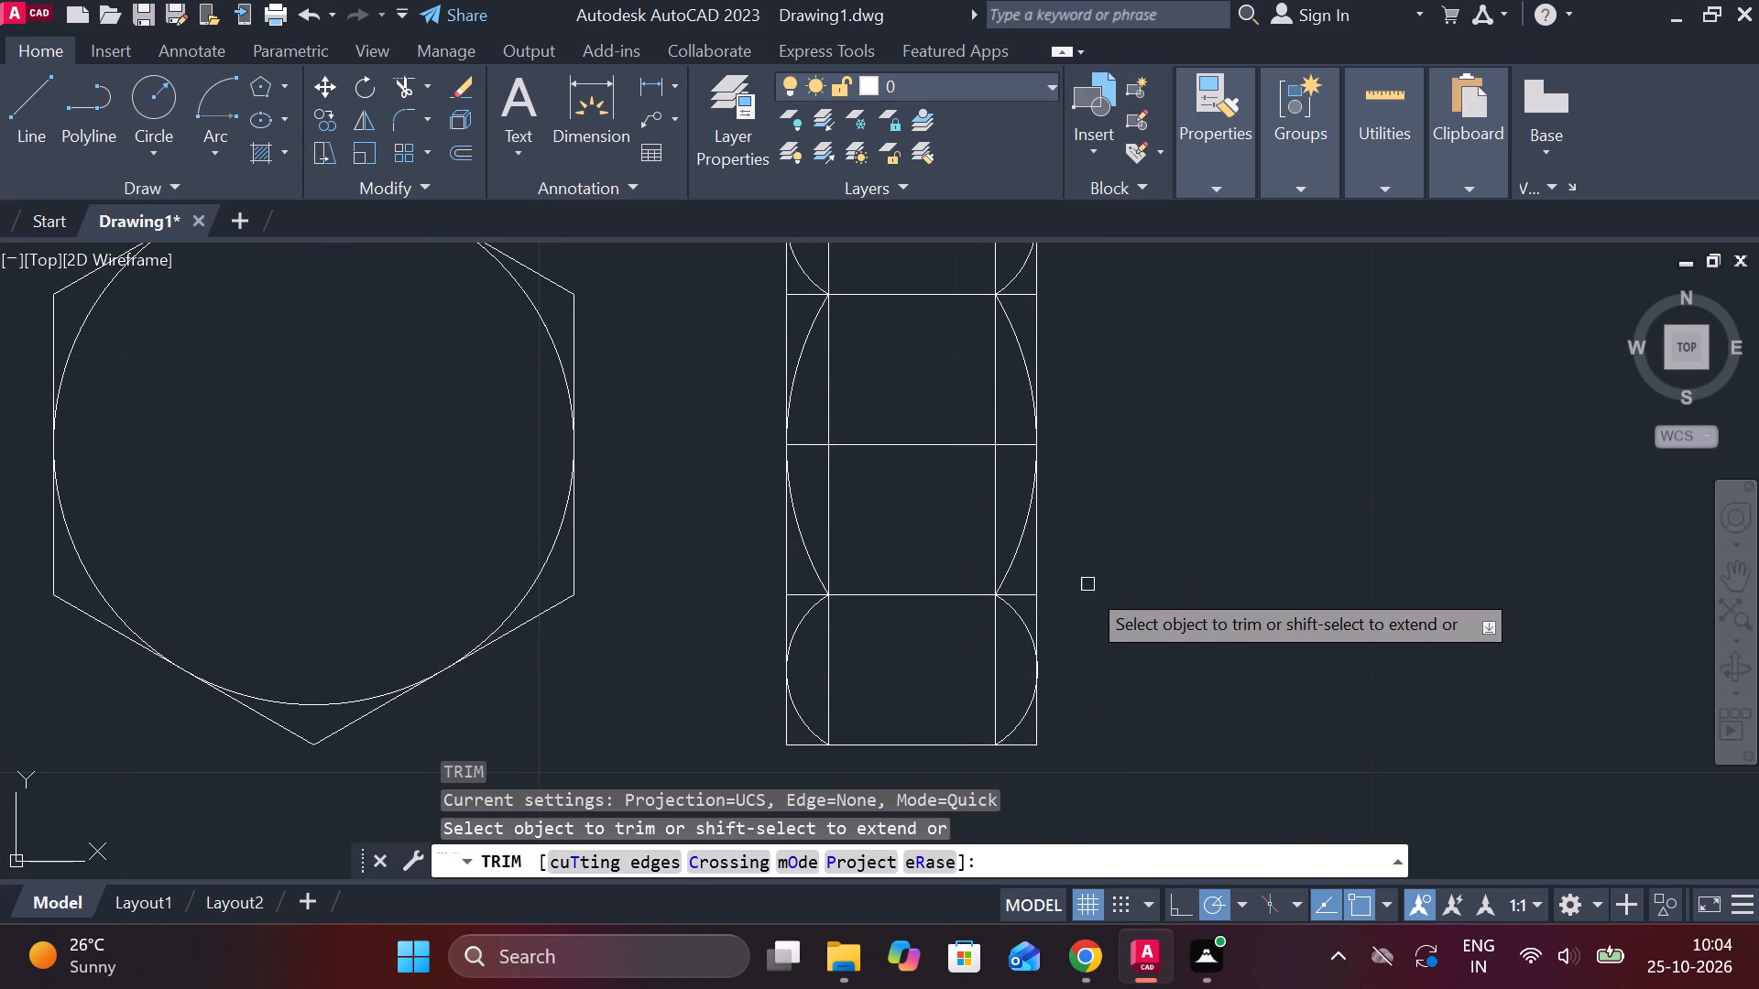
click(800, 596)
click(812, 441)
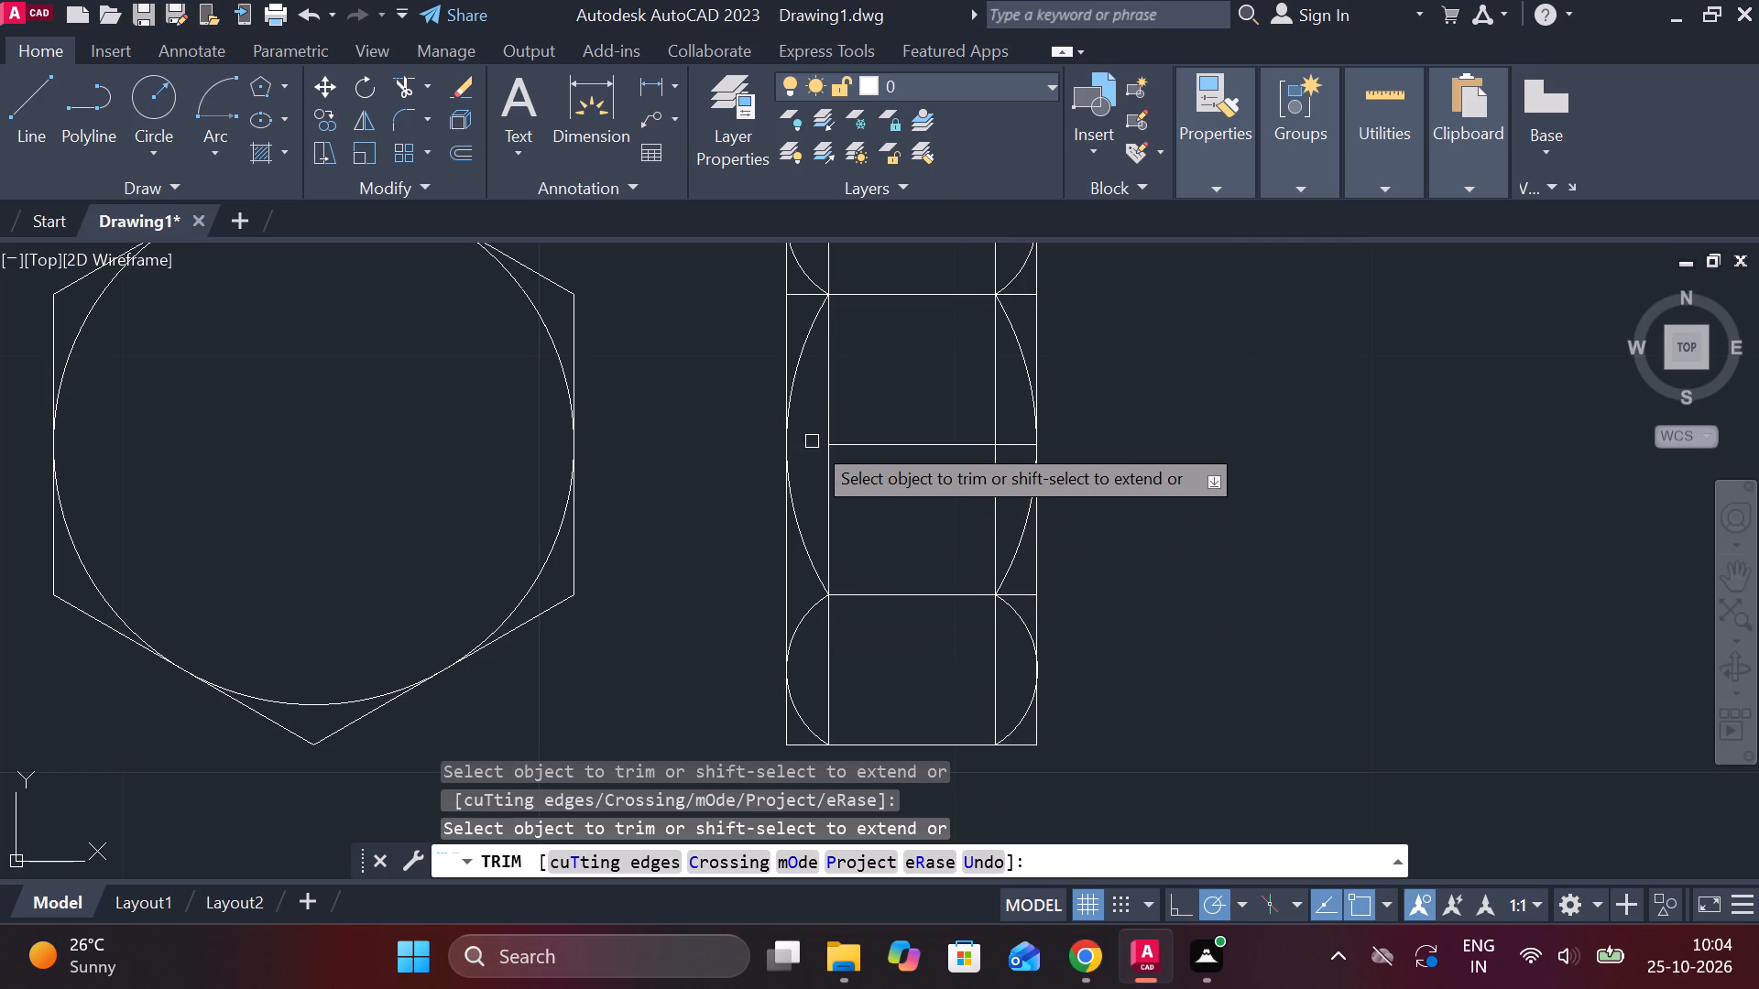
click(878, 445)
click(829, 415)
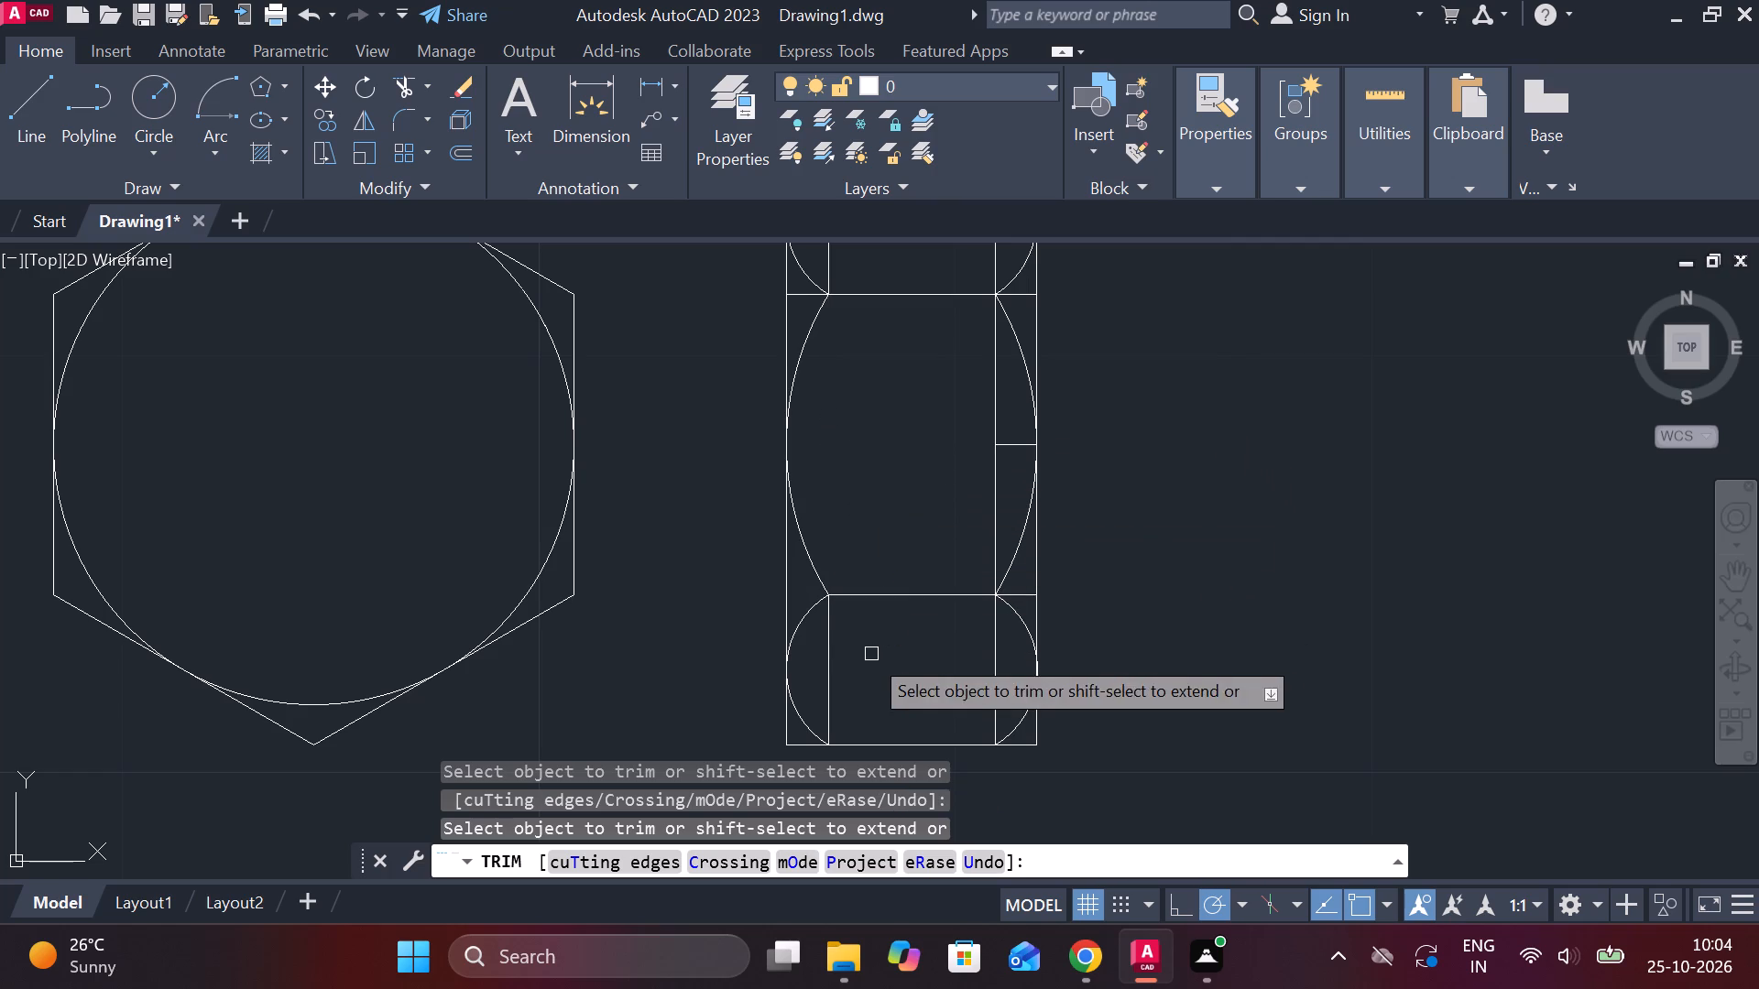
click(827, 648)
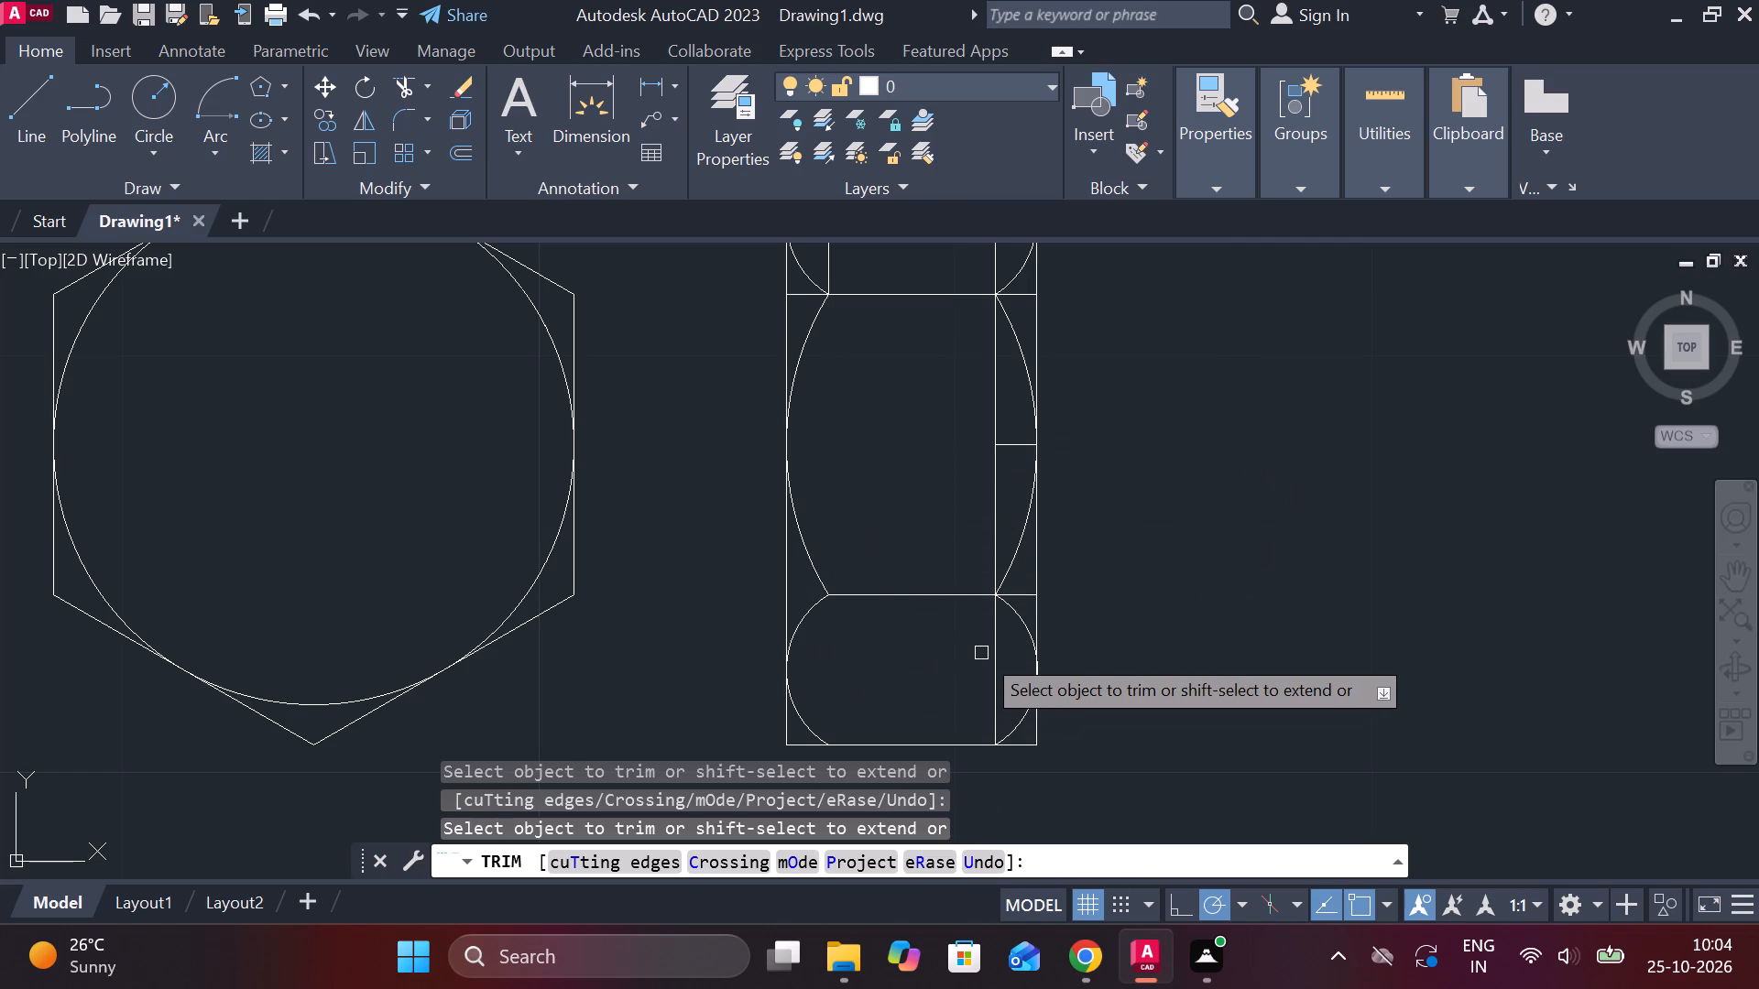
click(989, 654)
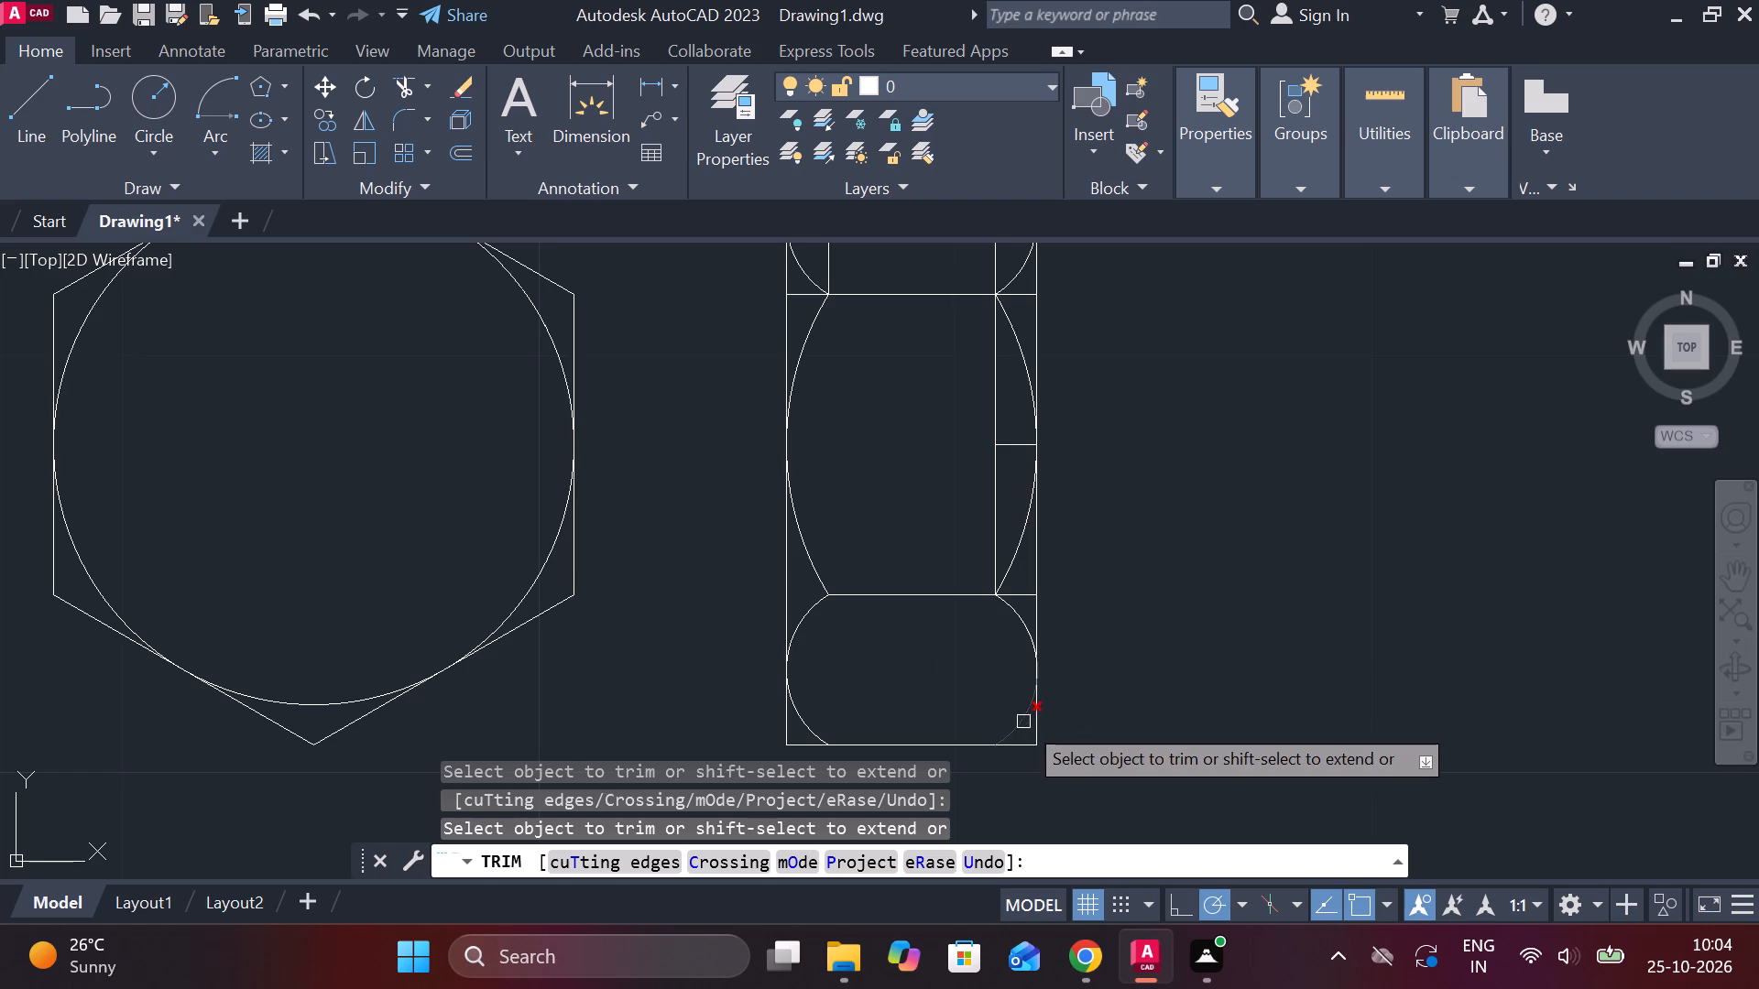
Trim the side view's lower corners, the lower vertex line's right stub, the midline's right stub and the right inner vertical segment.
click(1032, 734)
click(1025, 743)
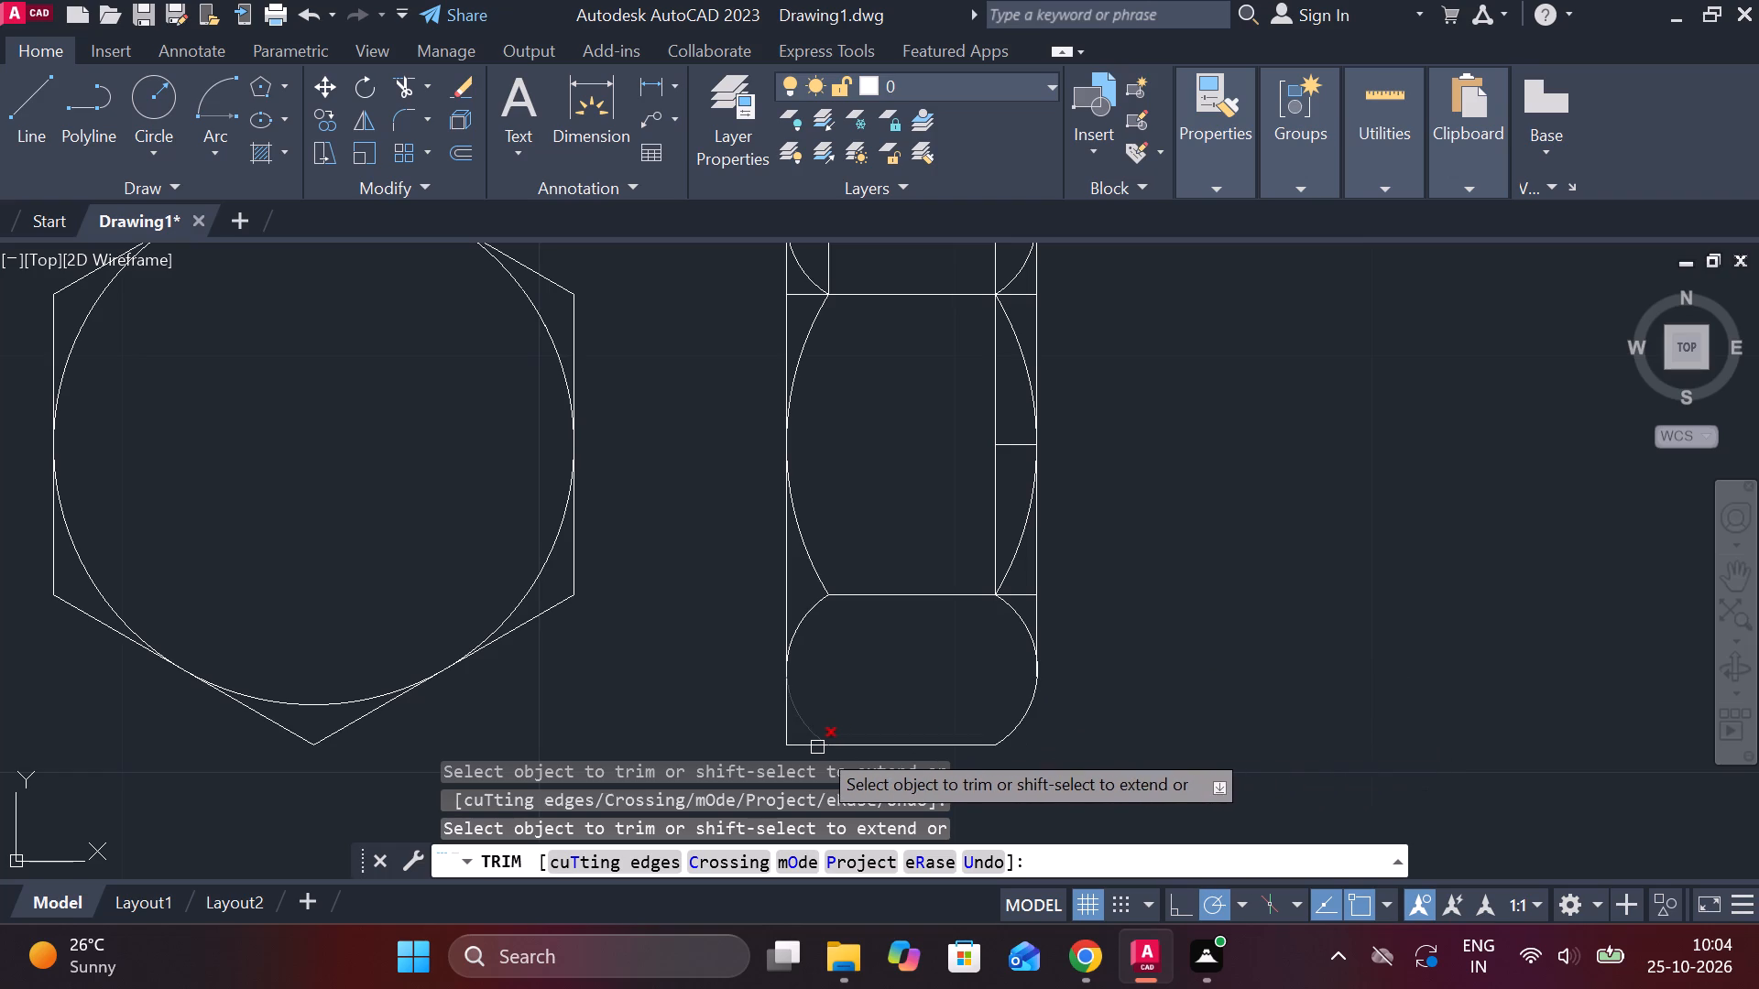
click(792, 747)
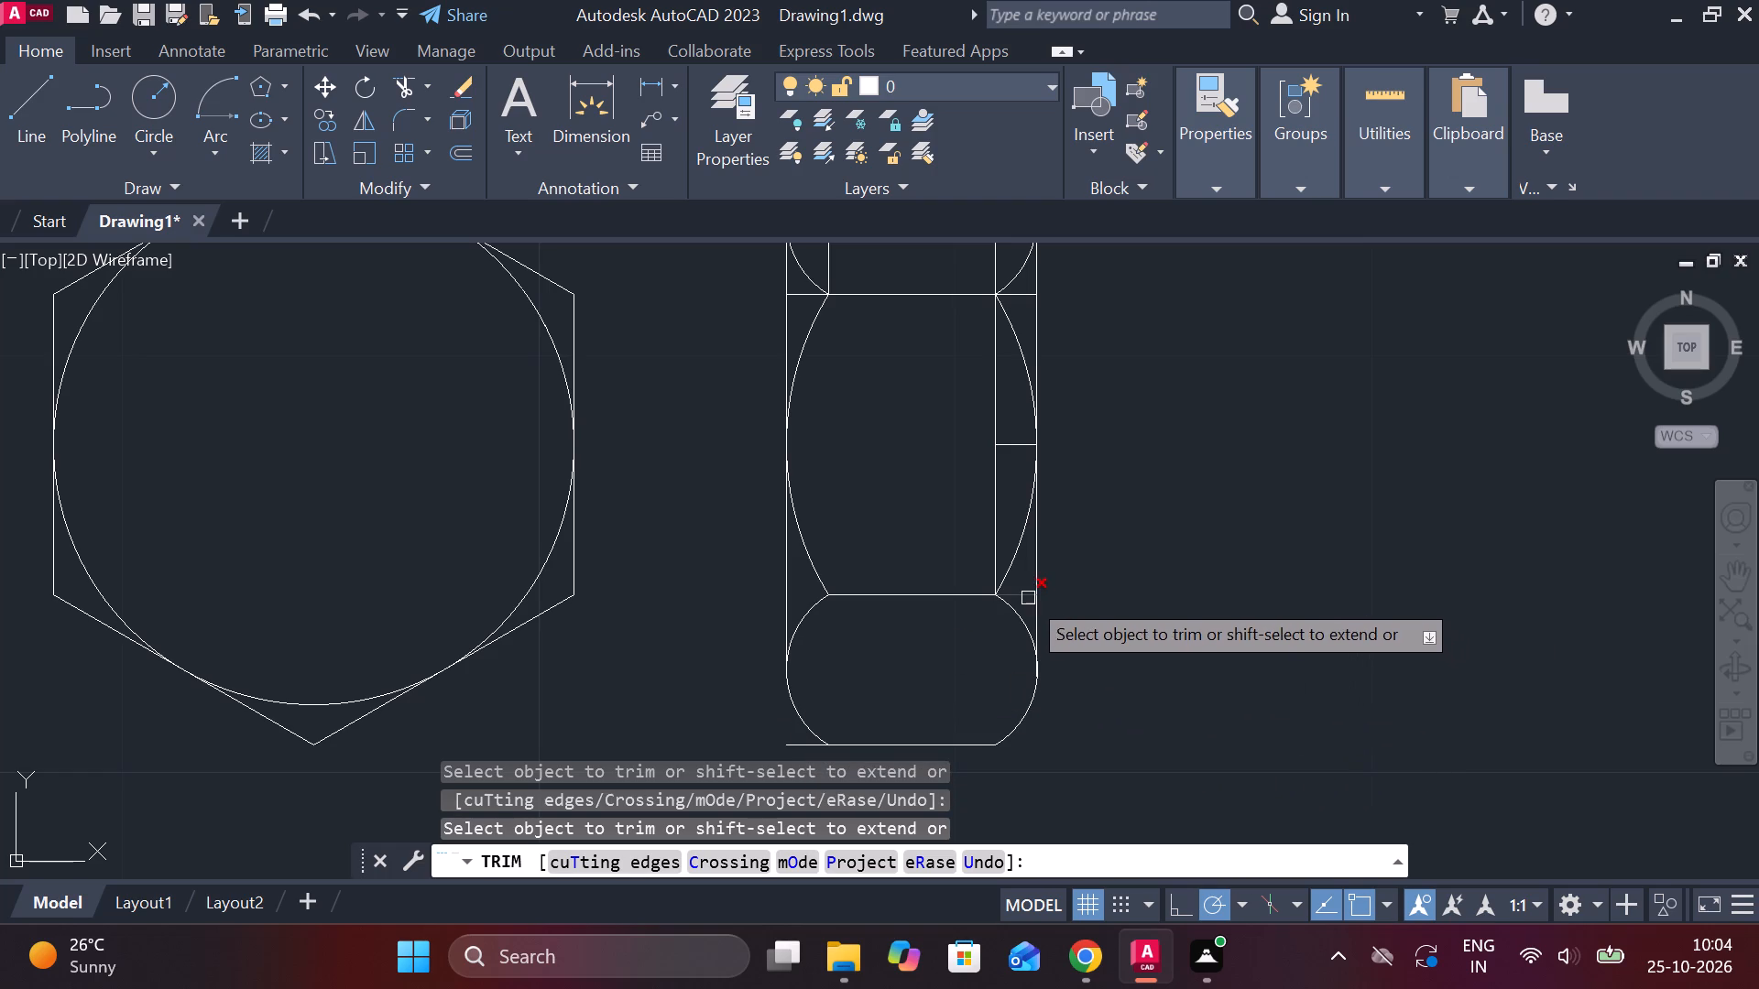
click(1025, 594)
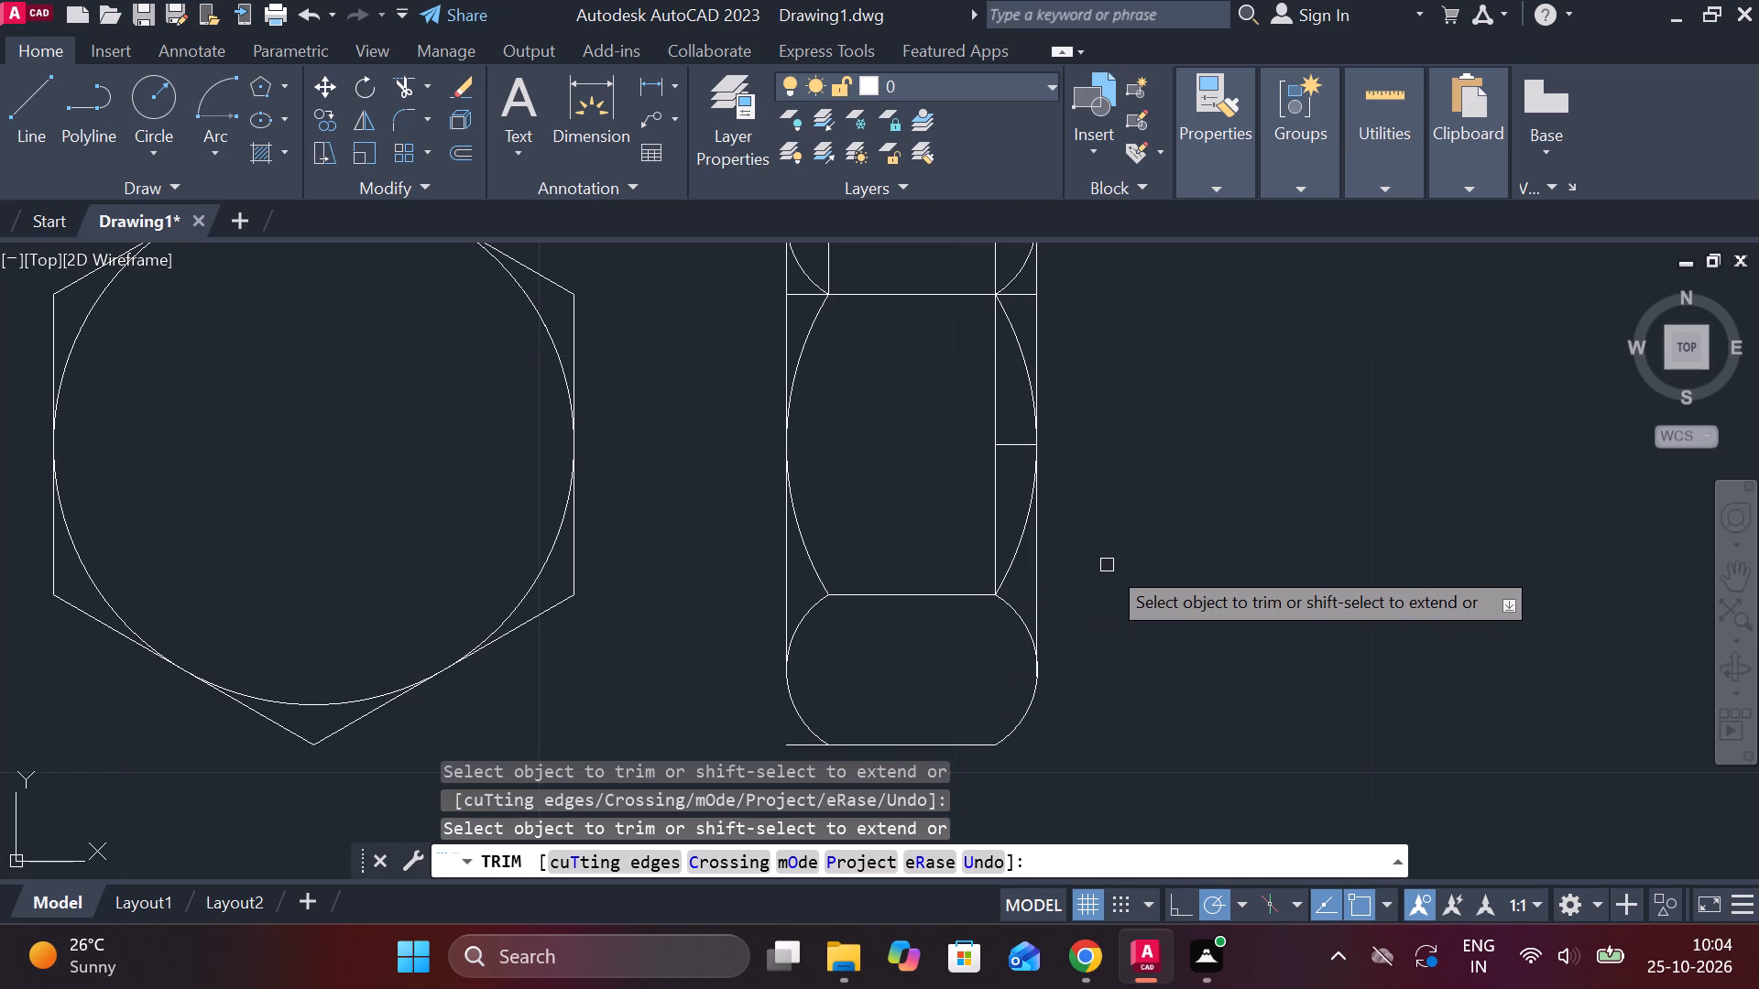
double_click(1012, 451)
click(992, 404)
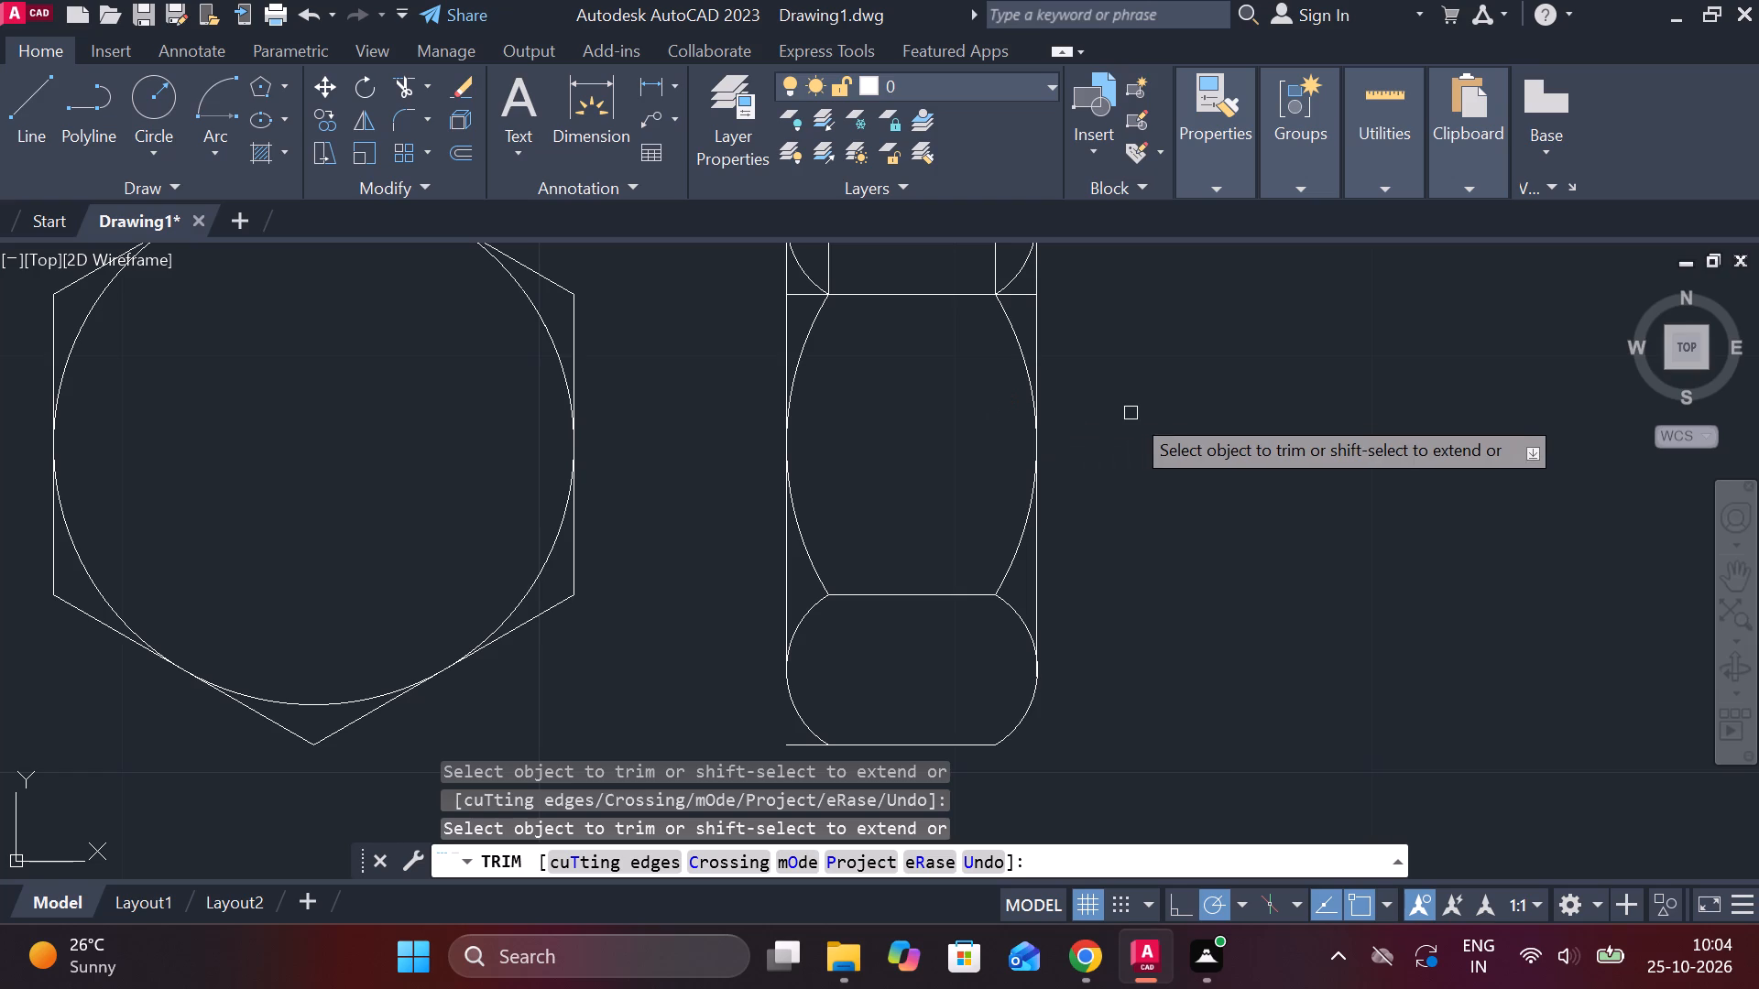
Trim the top and side edges outside the arcs at both upper corners of the nut's side view.
scroll(1131, 413, down, 2)
middle_drag(1143, 418, 1148, 565)
scroll(1000, 520, up, 3)
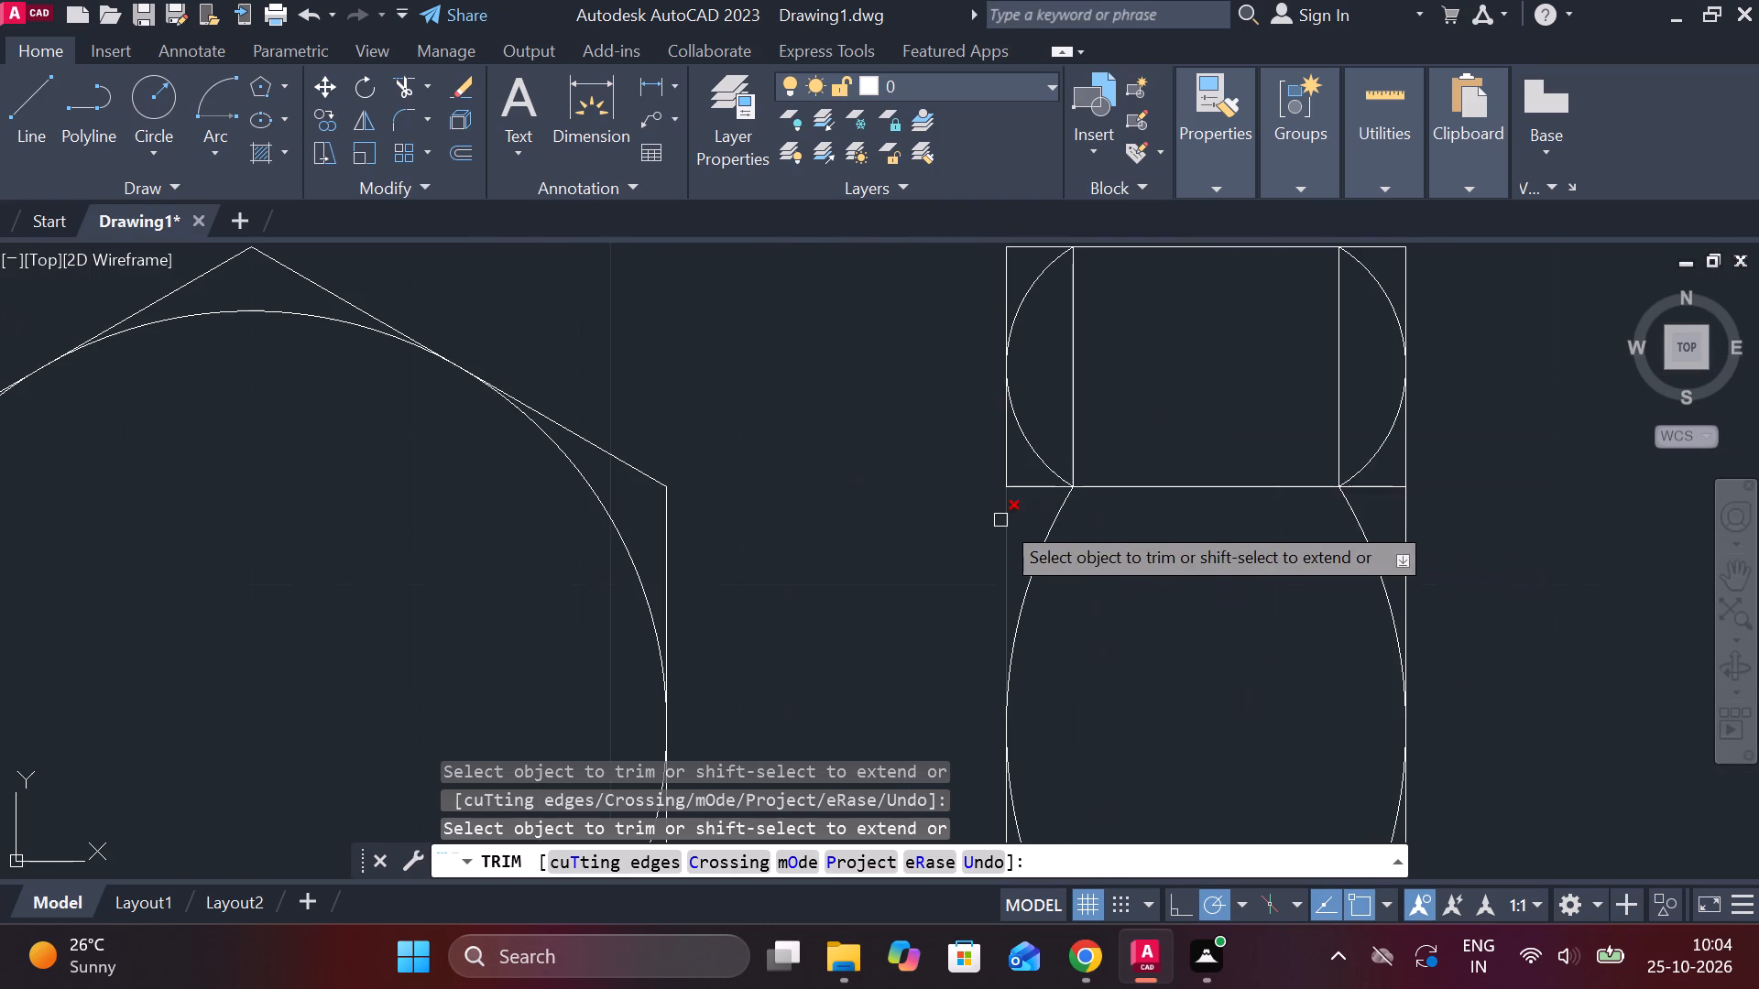
middle_drag(1069, 435, 1034, 545)
click(976, 375)
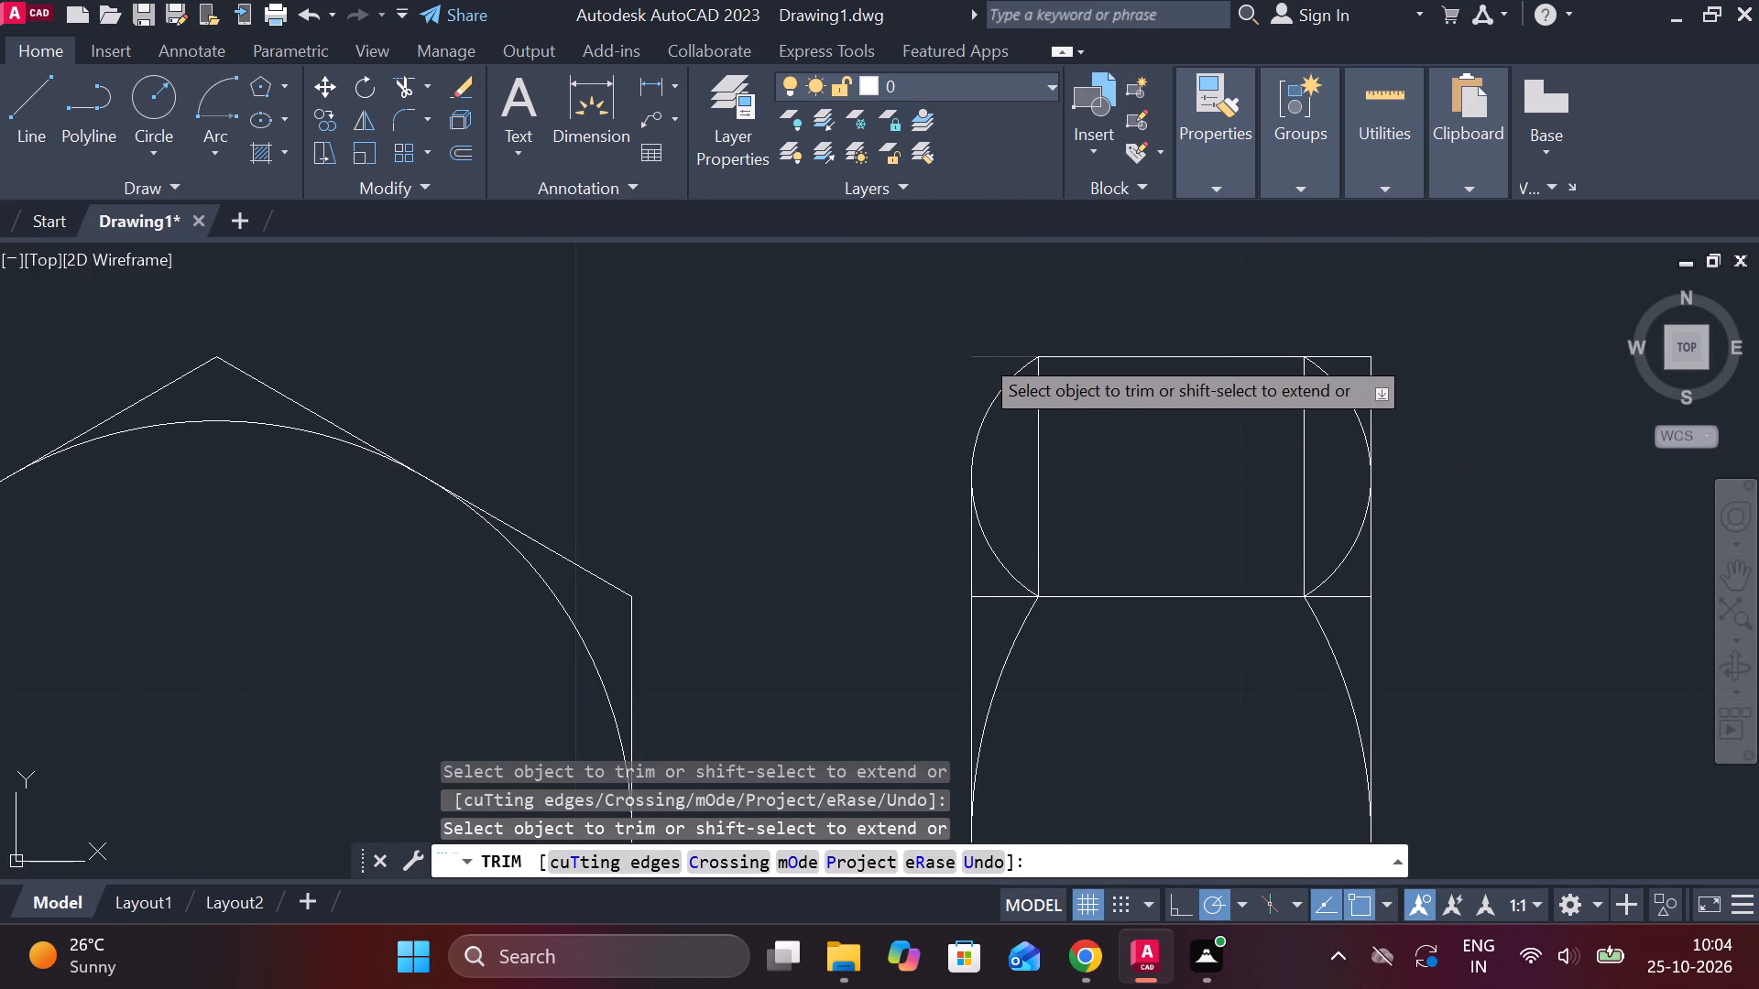
click(979, 353)
click(1362, 359)
click(1370, 391)
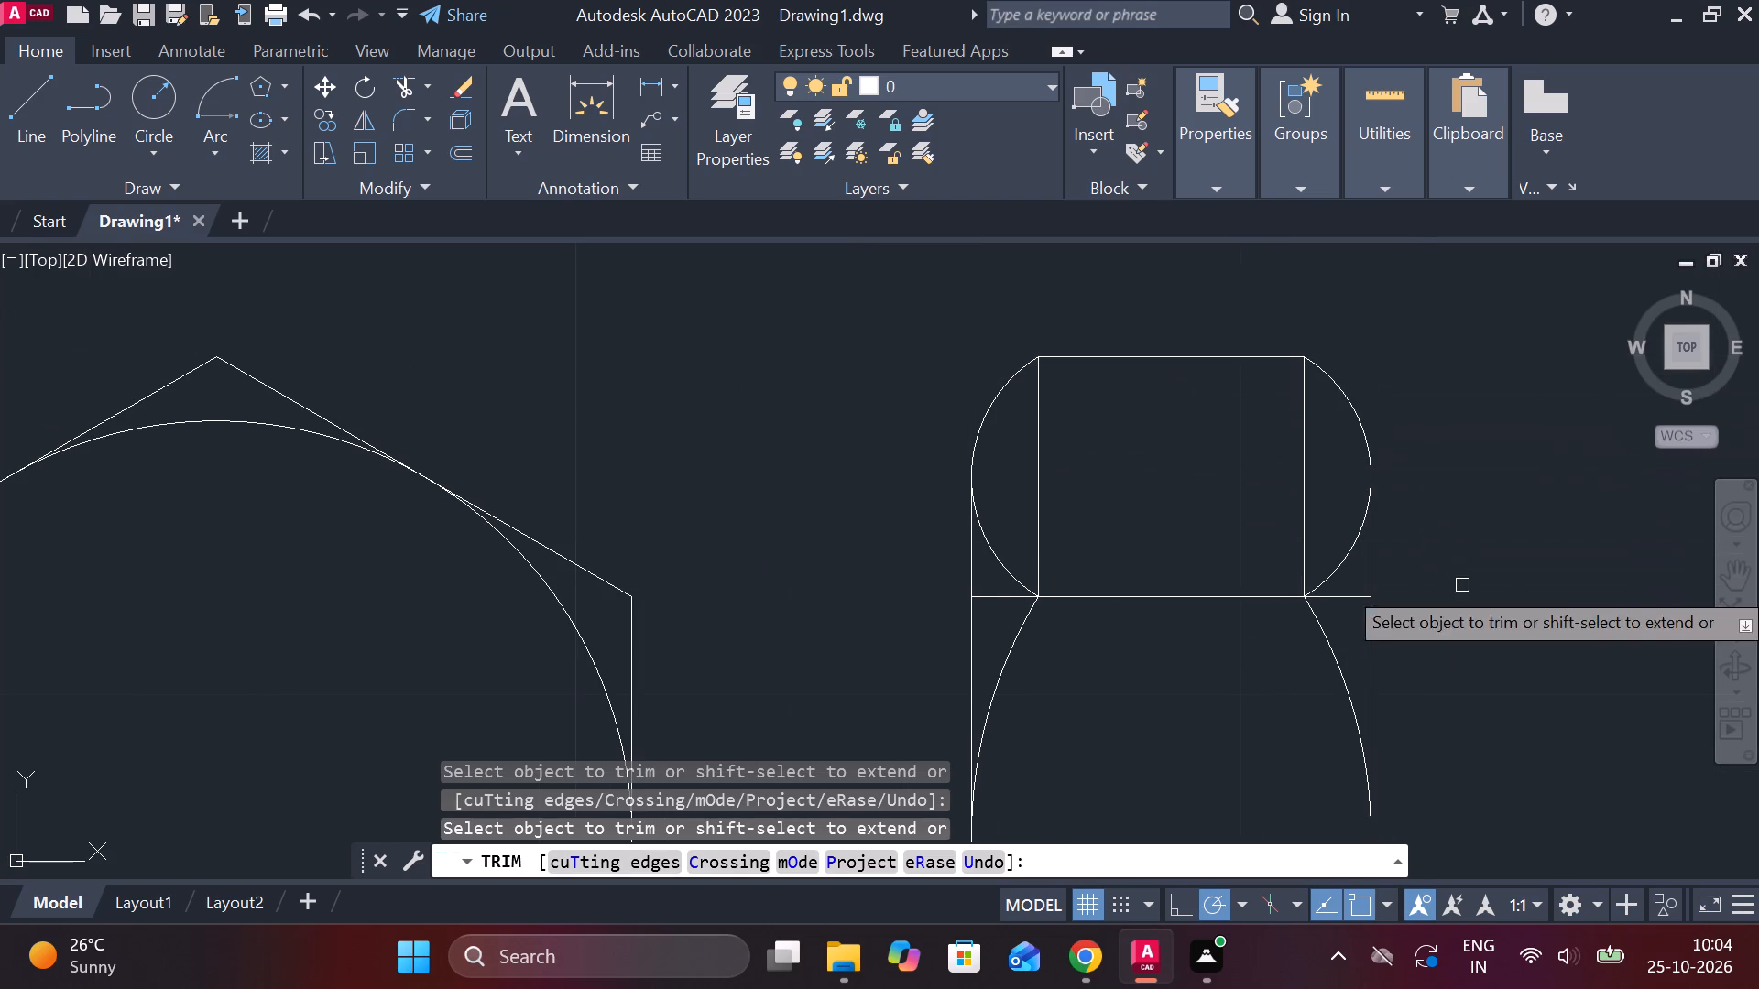
Trim the side view's two upper inner verticals, both stubs of the upper vertex line and the bottom edge's left stub.
click(1302, 484)
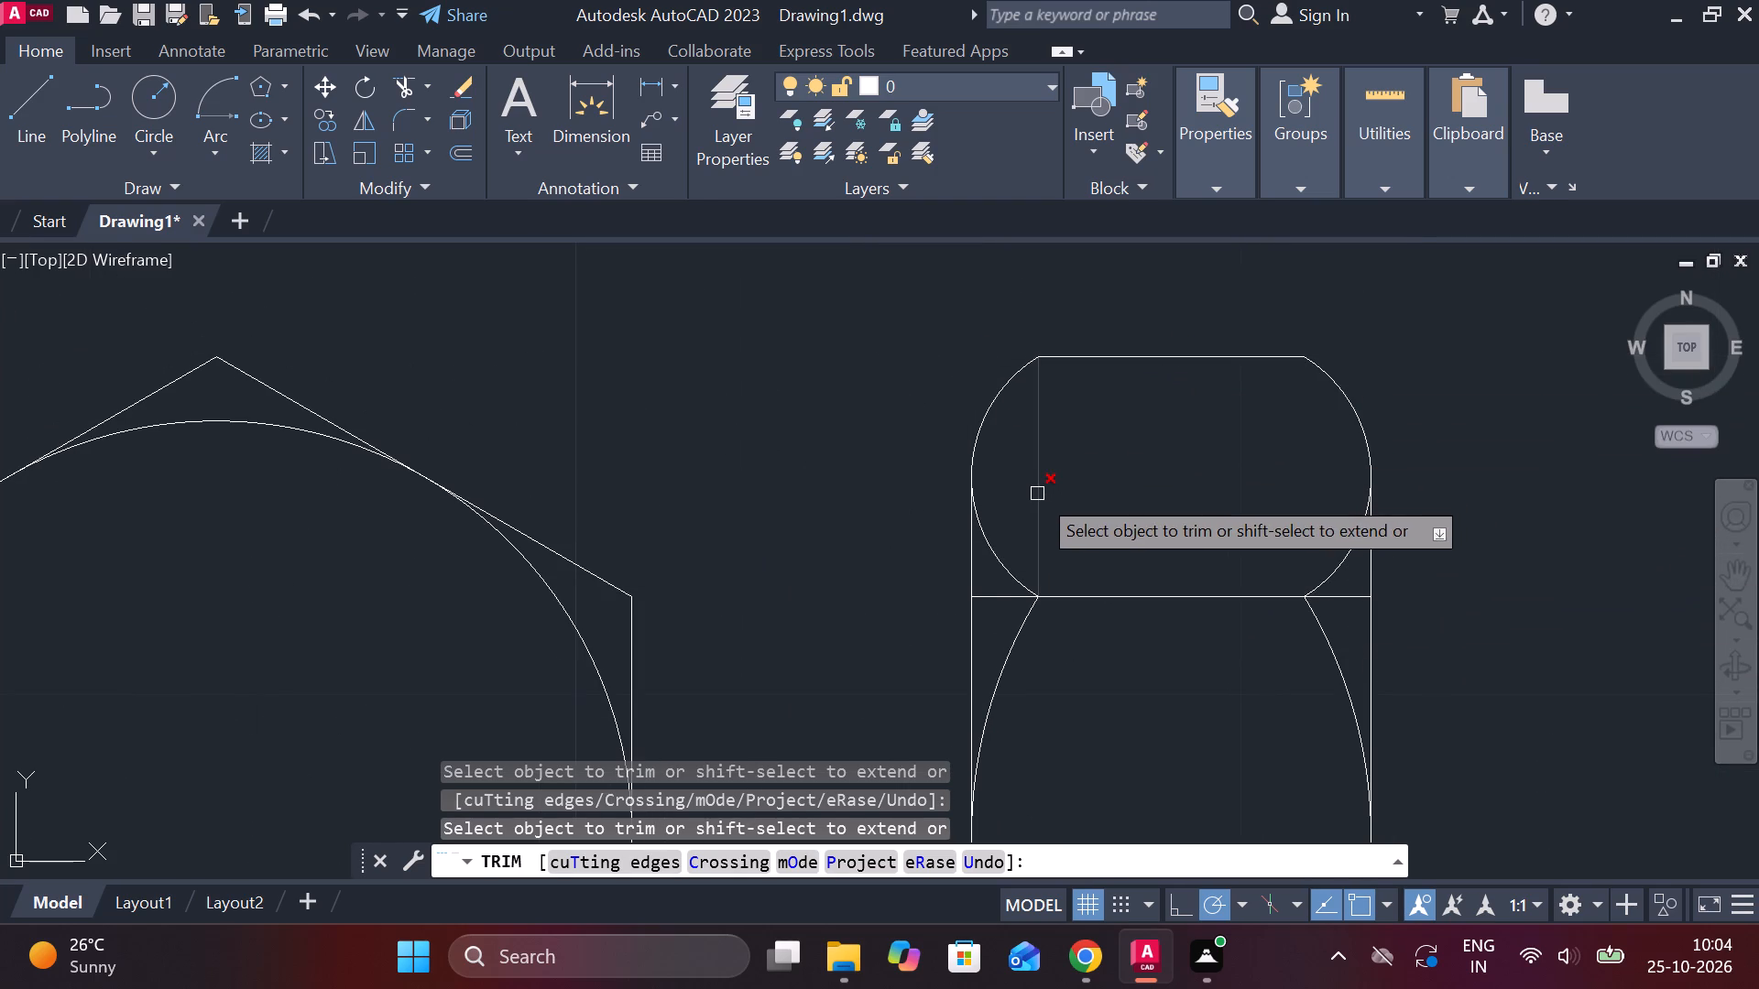
click(1037, 473)
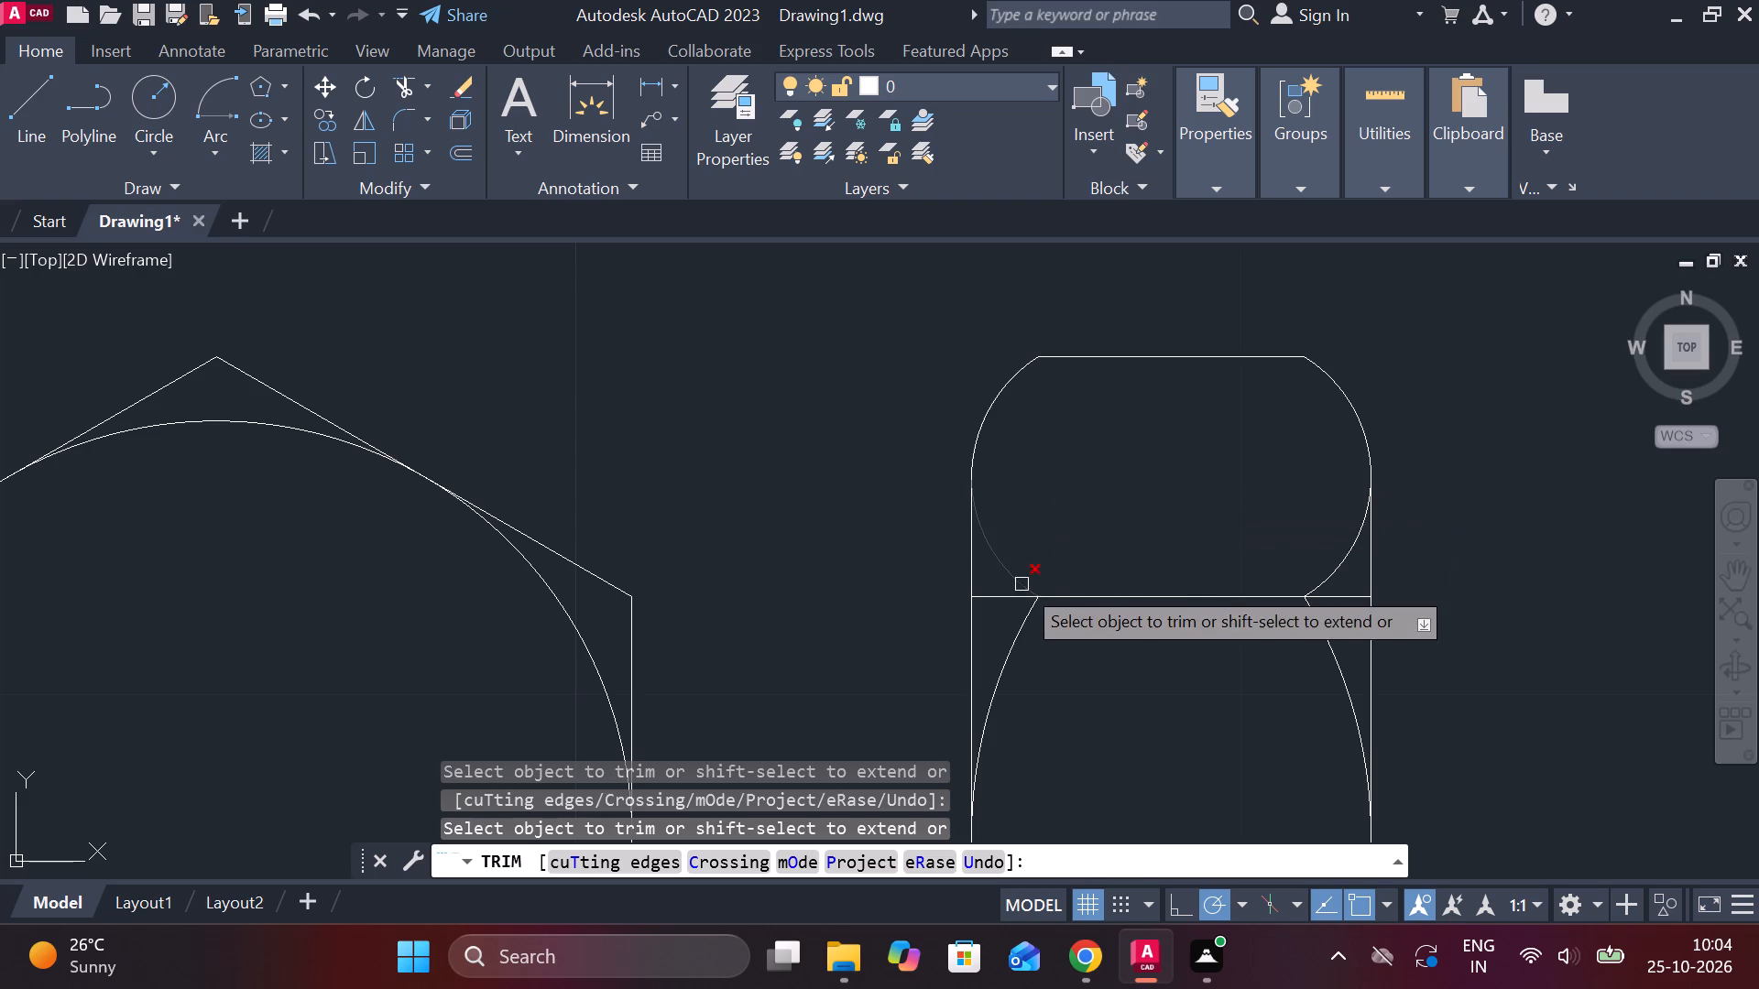
click(1005, 591)
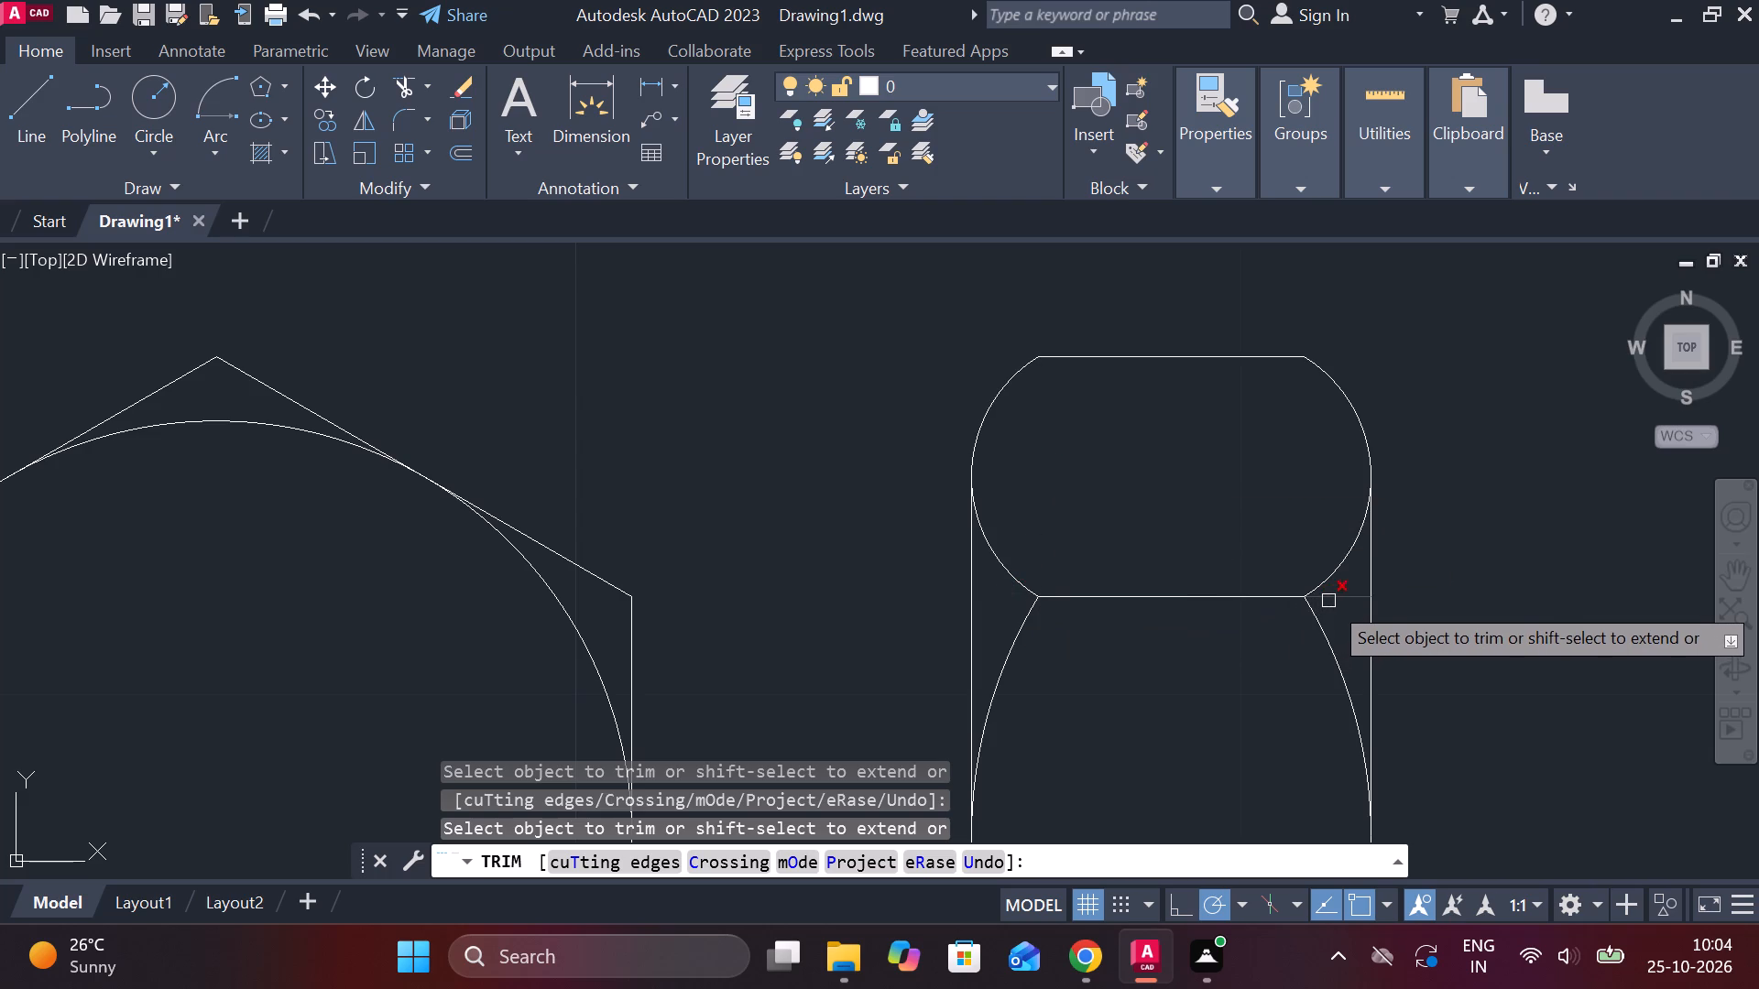
click(1328, 601)
scroll(1456, 598, down, 2)
middle_drag(1487, 638, 1306, 495)
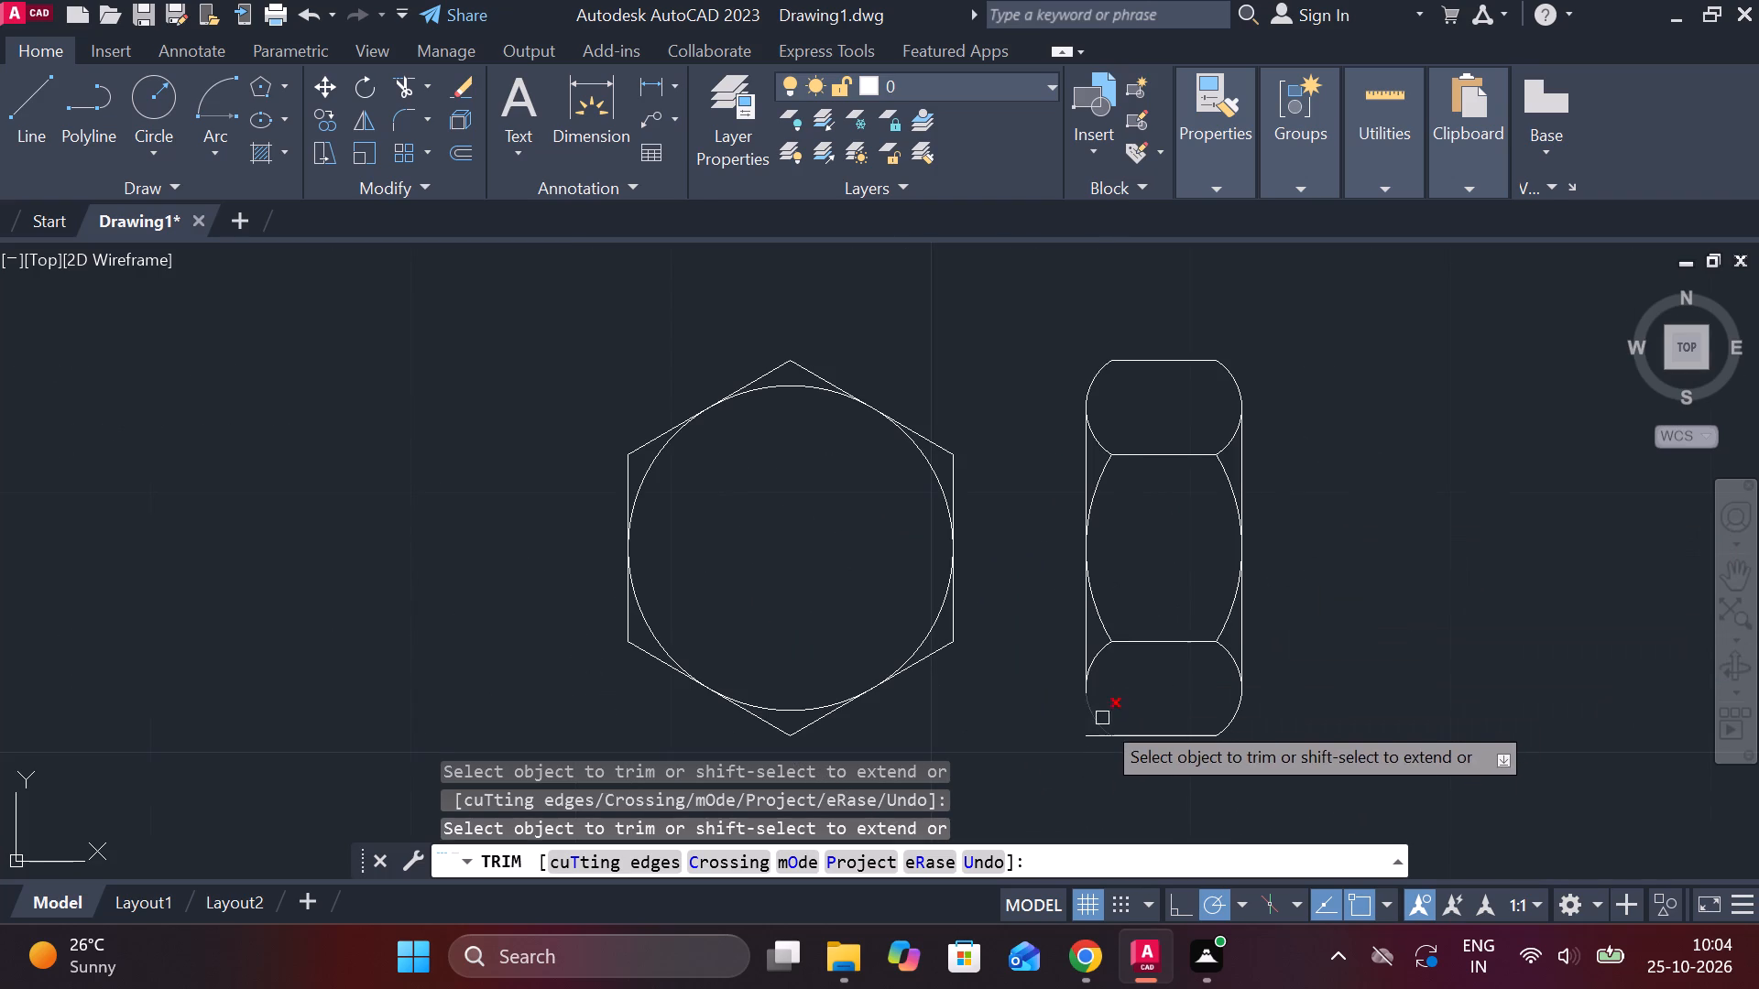
click(1090, 738)
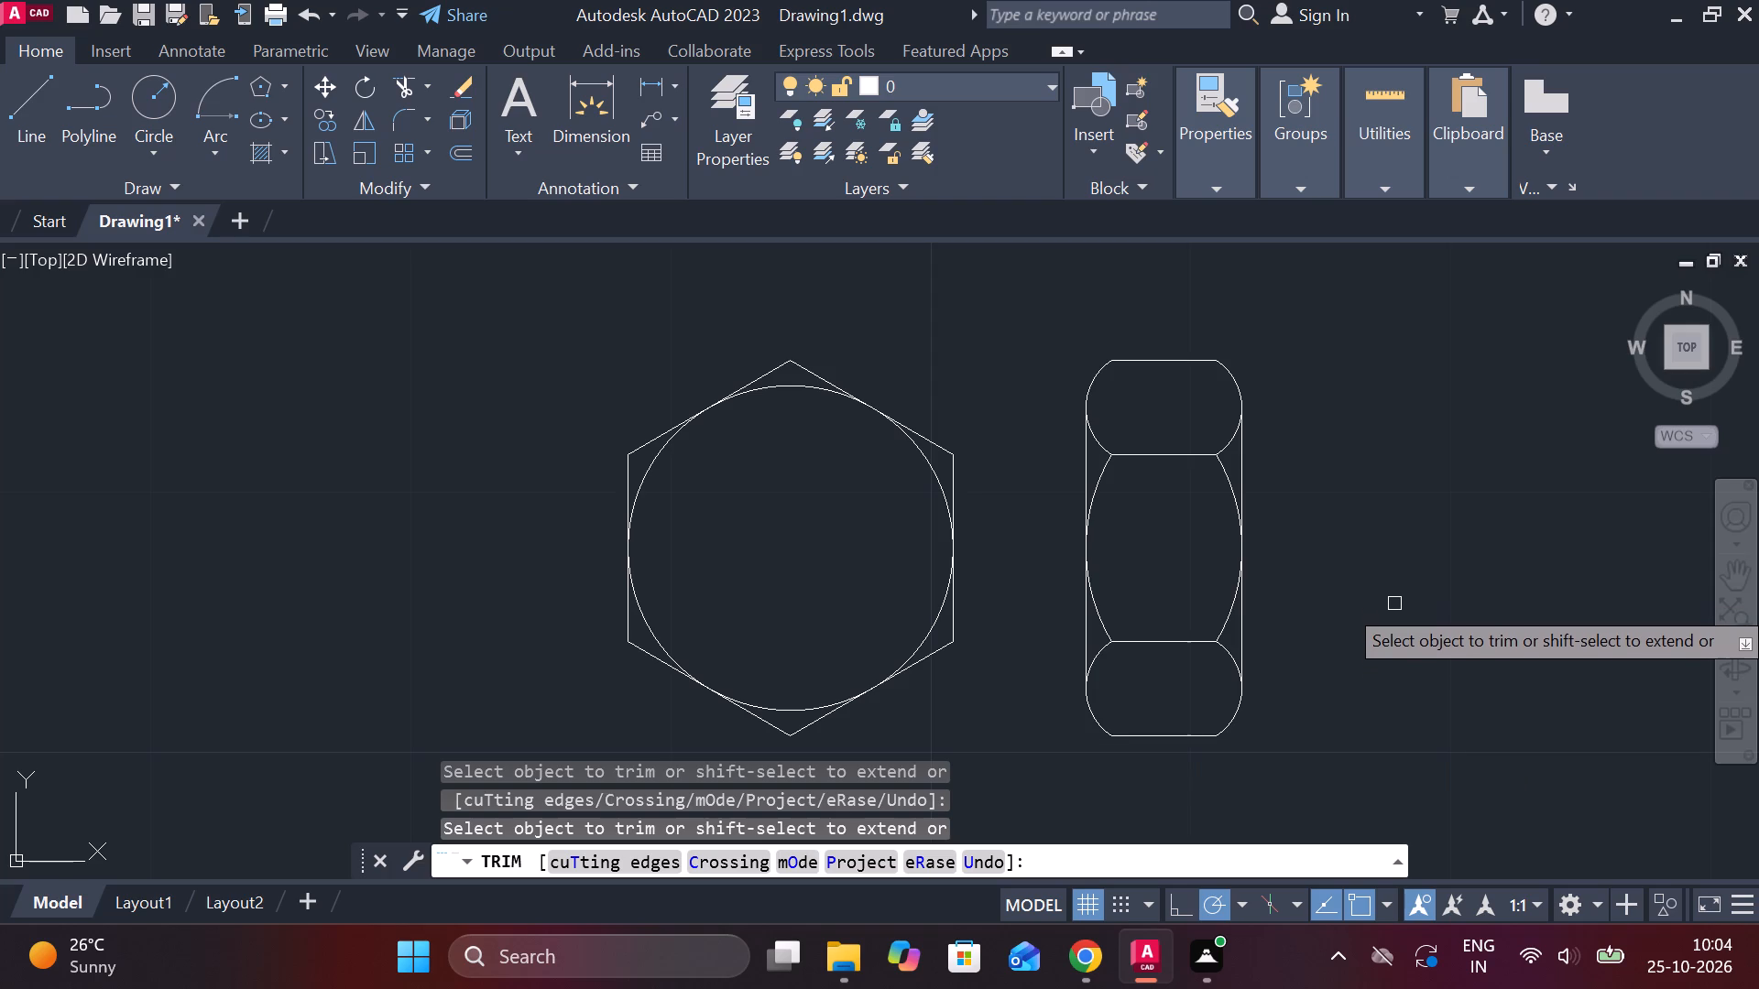
scroll(1390, 590, down, 1)
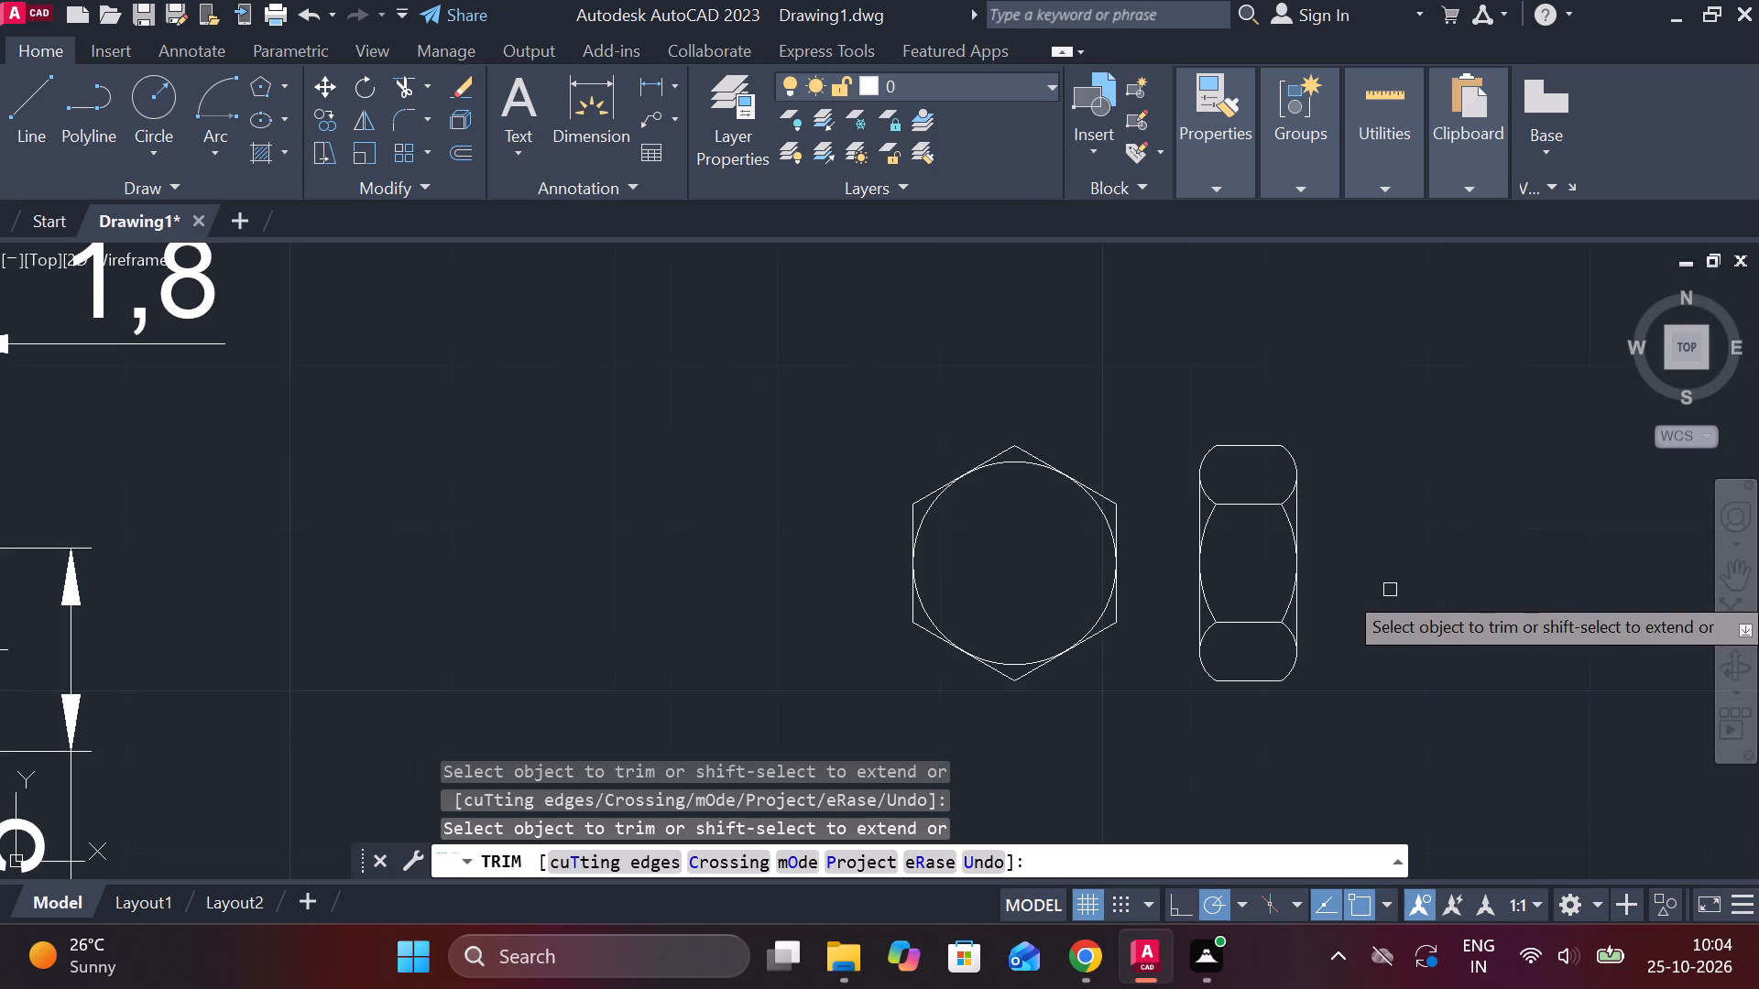
key(Escape)
Erase the nut's front view, both the hexagon and its inscribed circle.
scroll(1471, 630, down, 1)
middle_drag(1469, 634, 1373, 661)
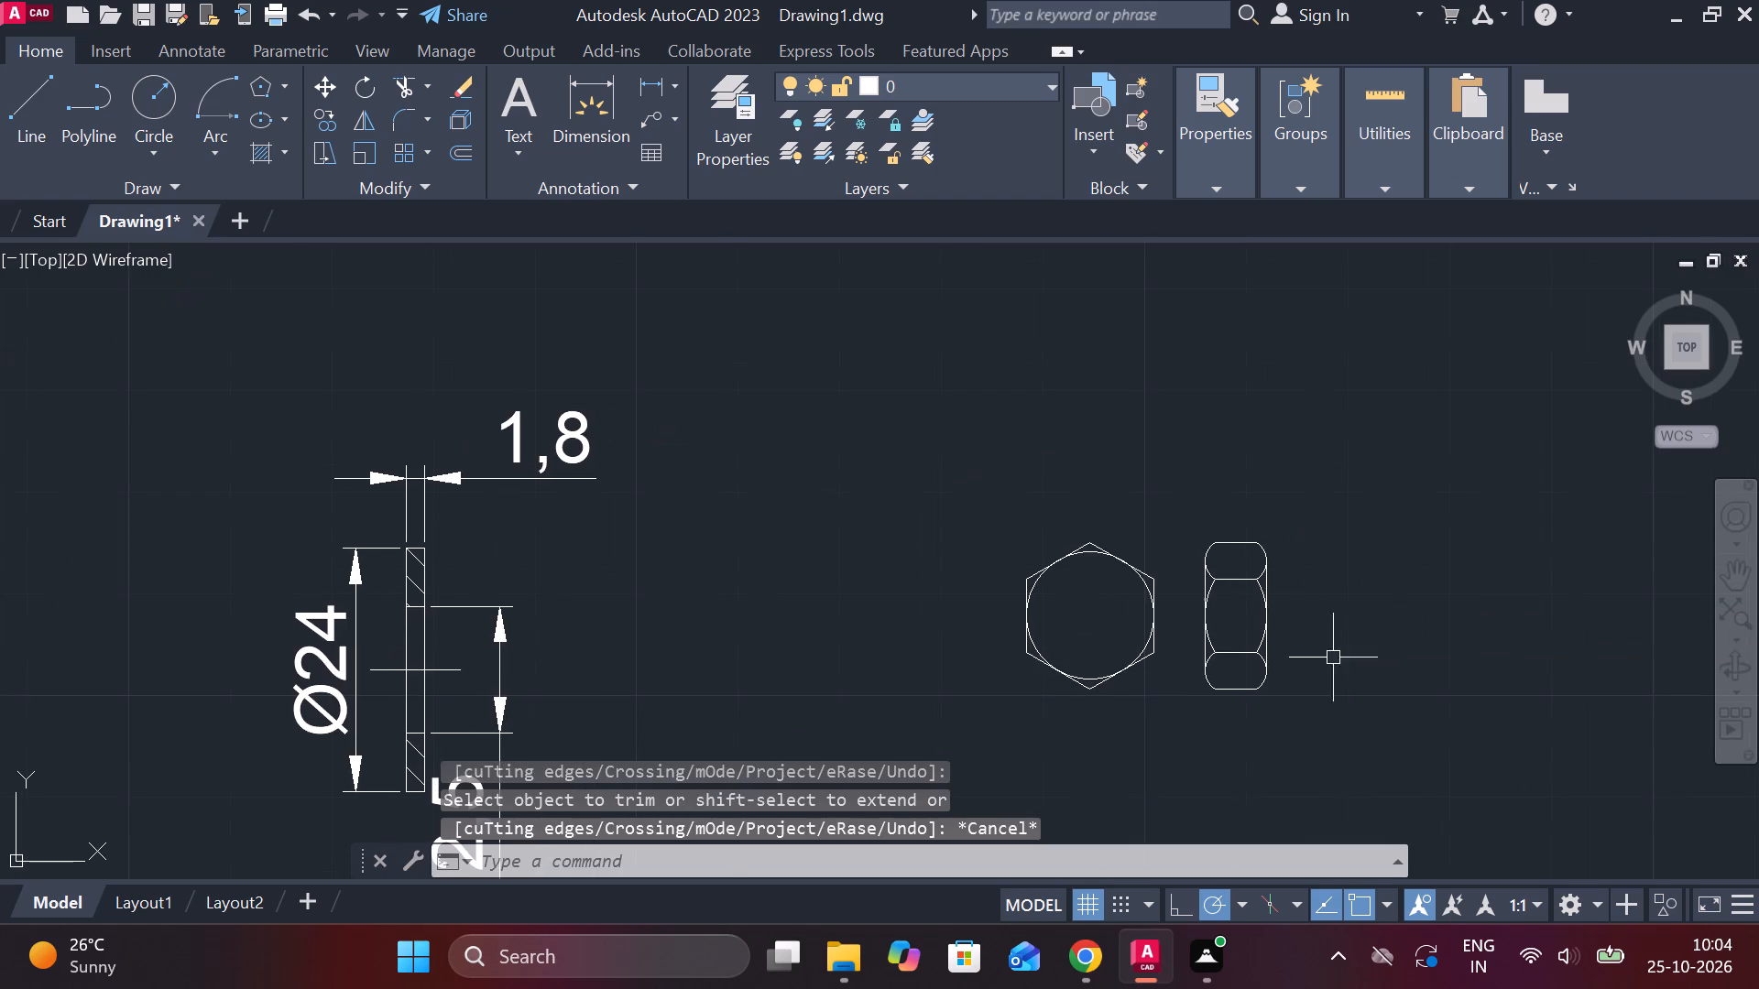
drag(954, 535, 1038, 537)
click(1174, 706)
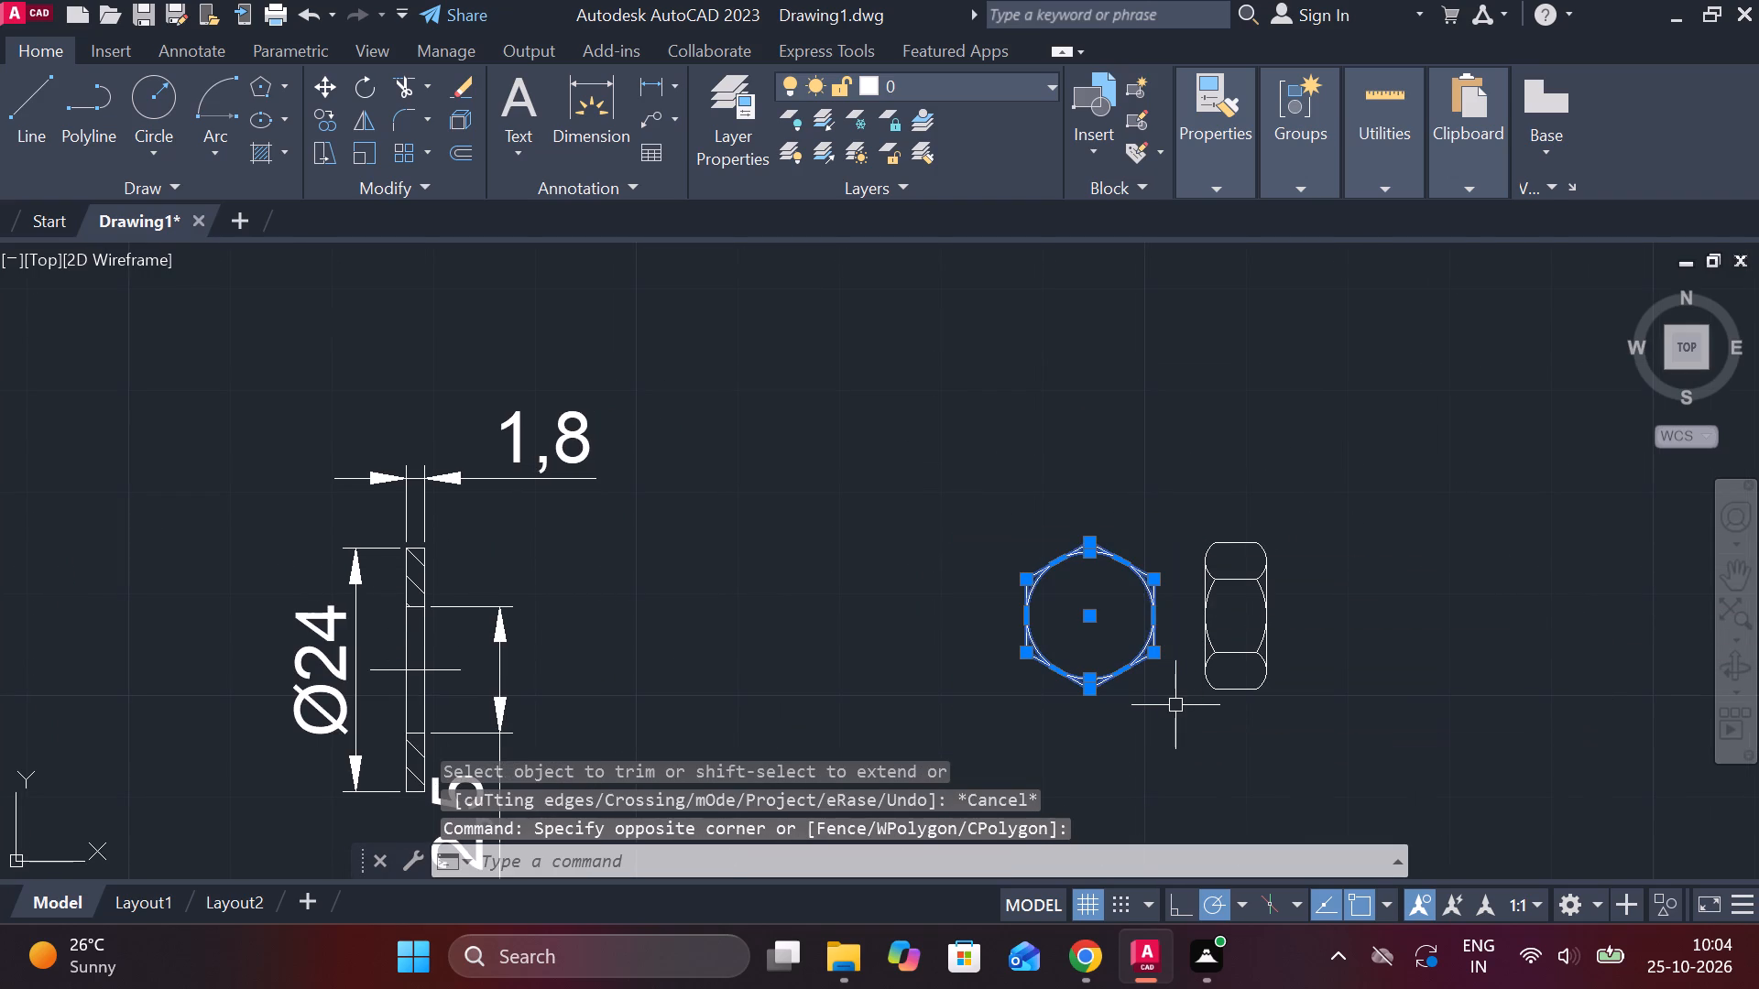
text(E)
key(space)
Move the nut's side view closer to the dimensioned washer.
middle_drag(1290, 704, 1218, 678)
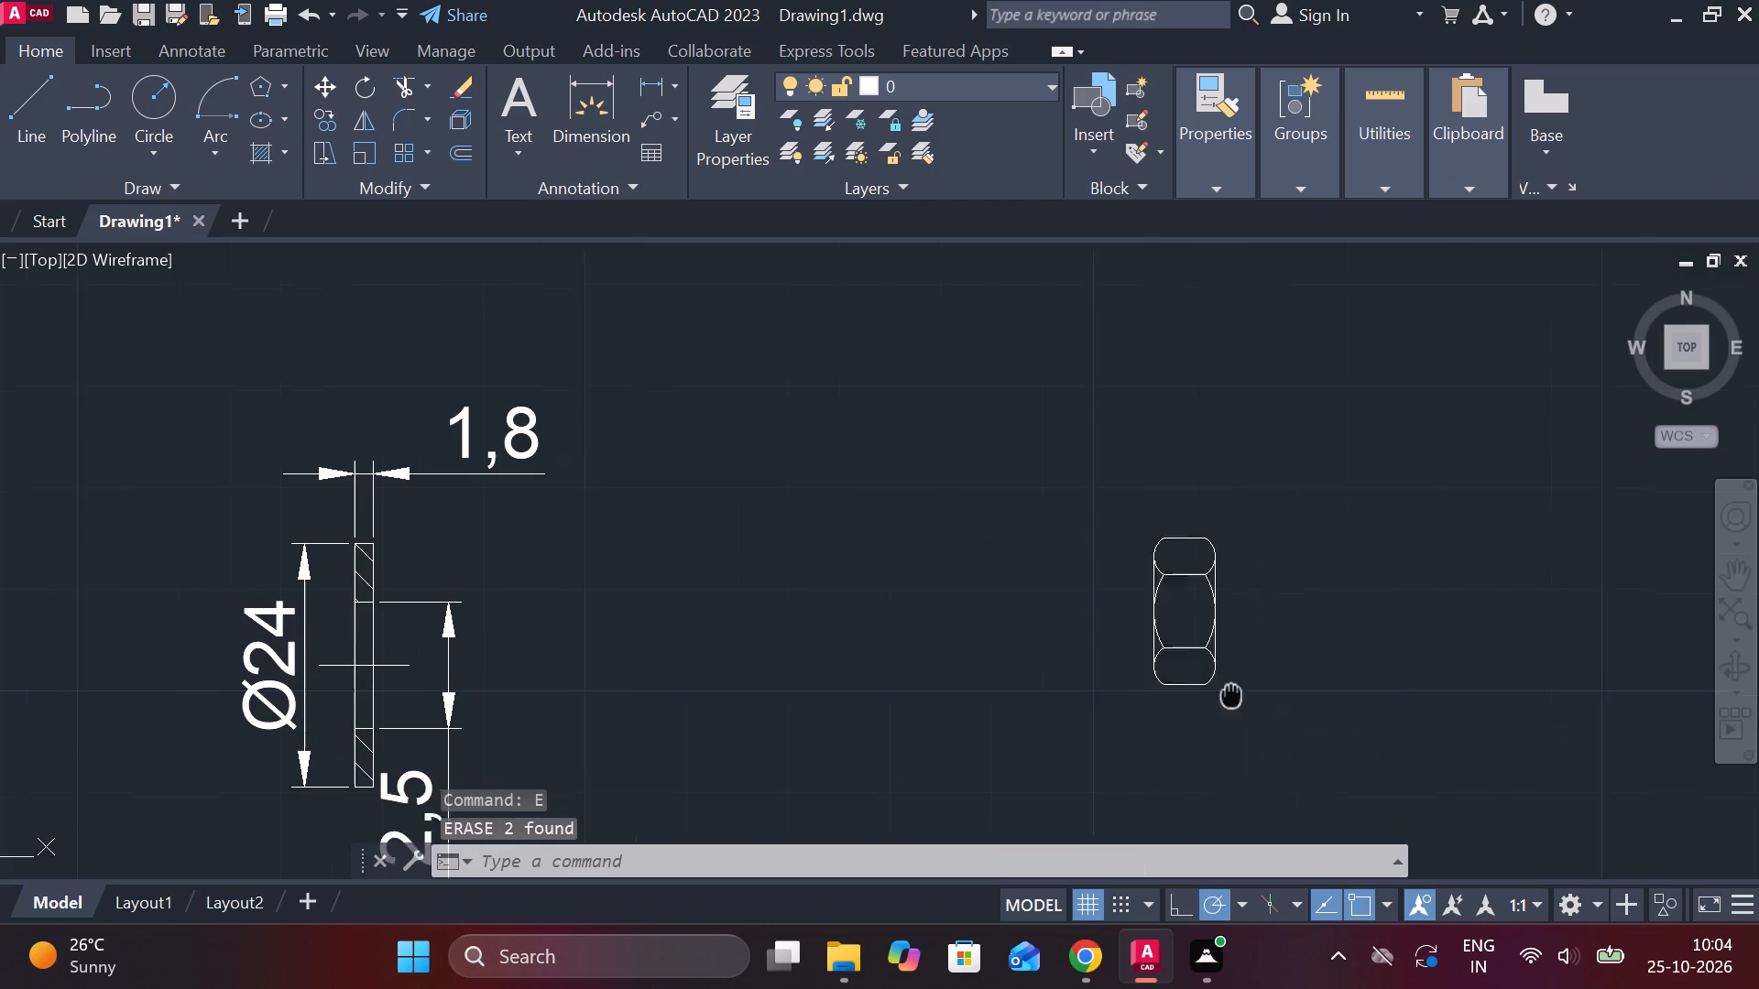
middle_drag(1218, 678, 1191, 645)
scroll(1219, 627, down, 1)
drag(1057, 508, 1090, 511)
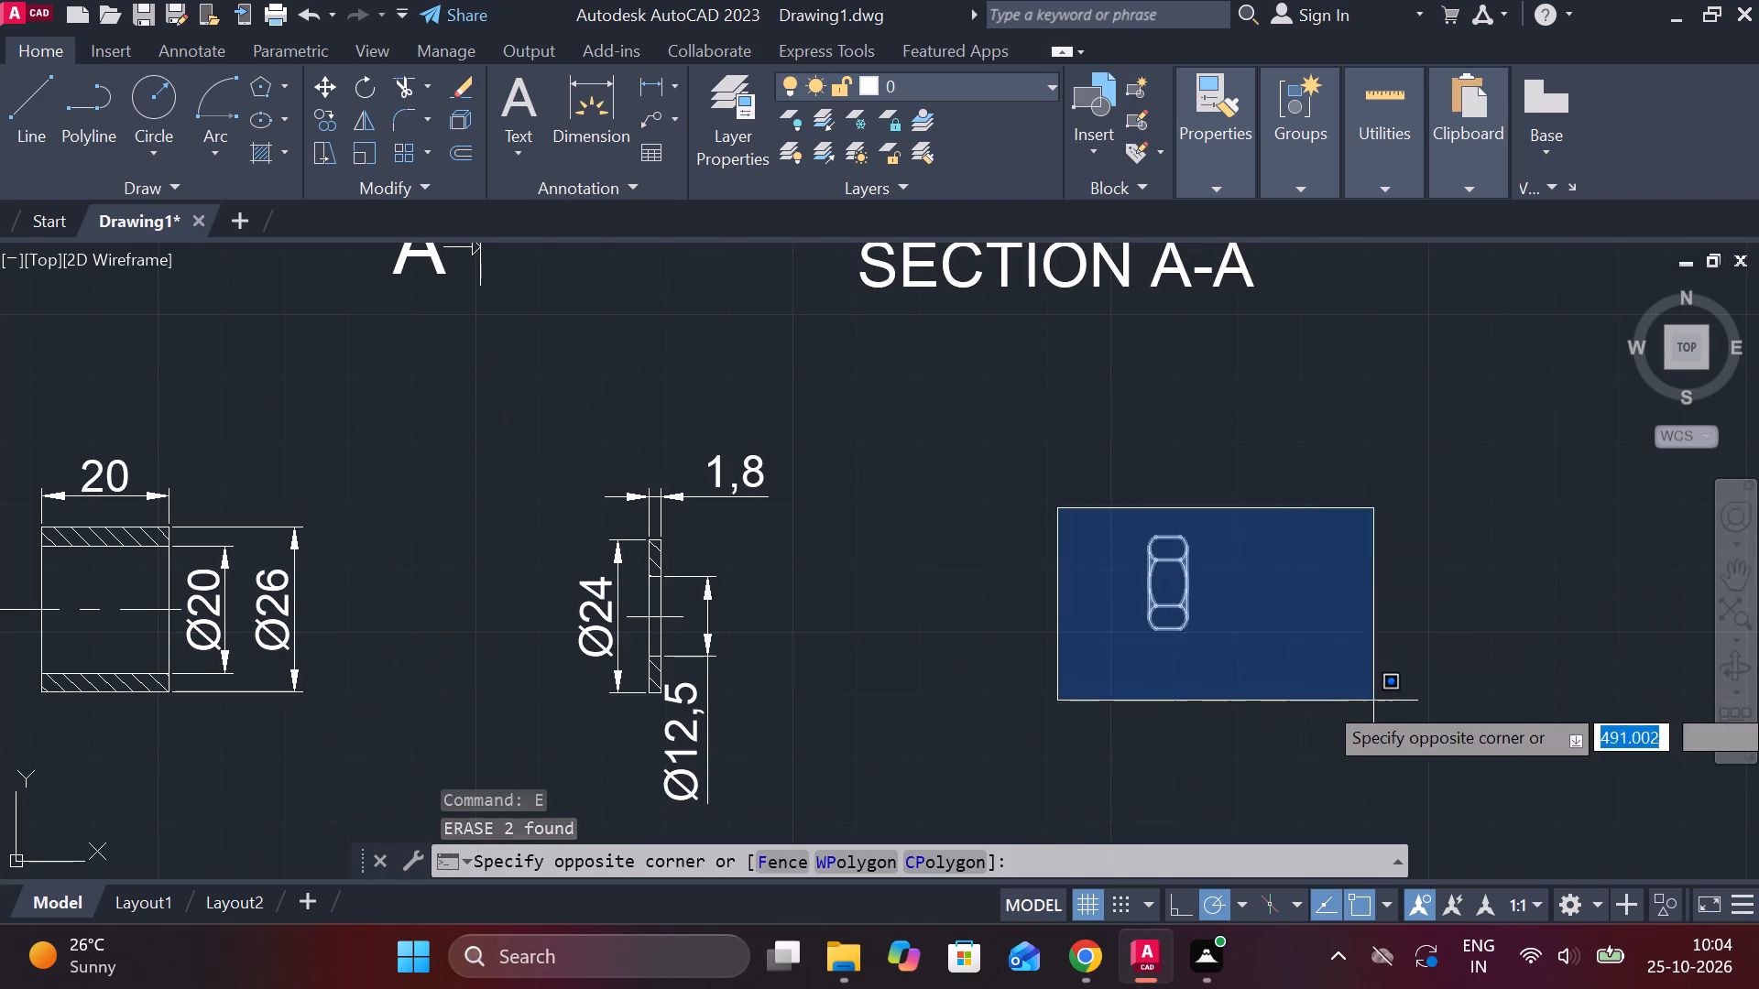
click(1373, 701)
key(m)
key(Return)
click(1373, 701)
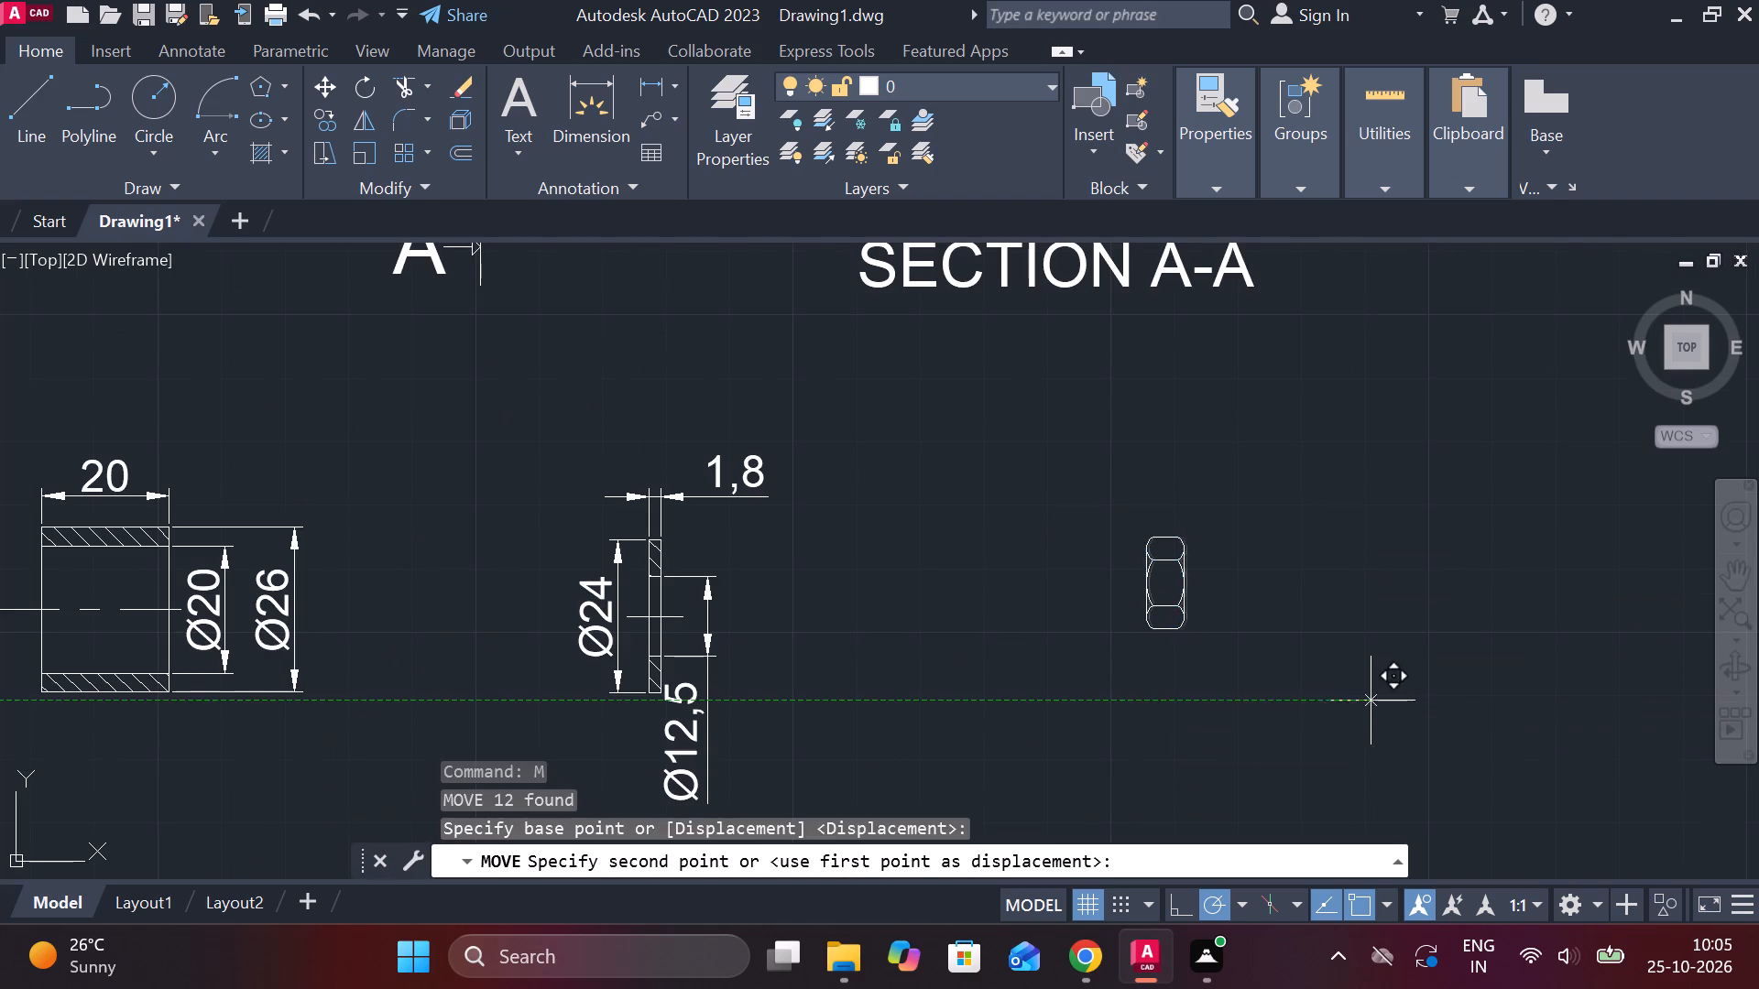
click(1143, 690)
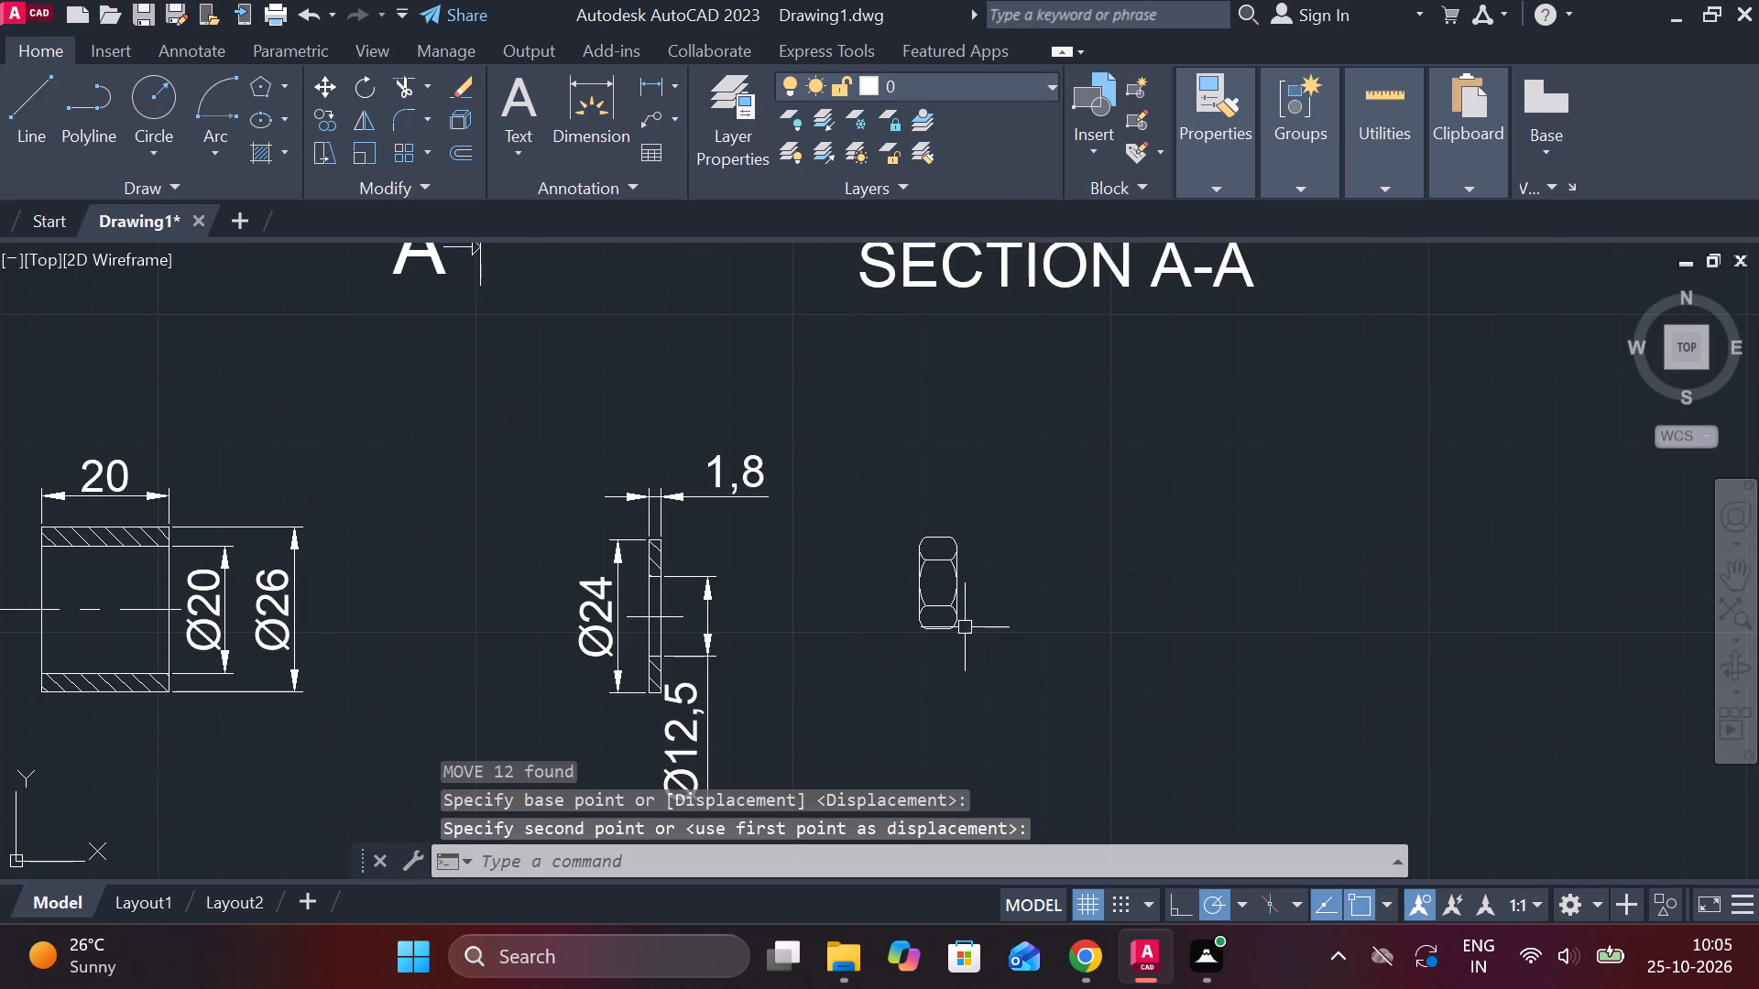
Copy the nut's side view into the group of undimensioned parts, above the sleeve copy.
drag(859, 494, 896, 510)
click(1076, 664)
text(CO)
key(Return)
drag(1083, 664, 1091, 664)
scroll(1142, 653, down, 3)
middle_drag(658, 522, 883, 591)
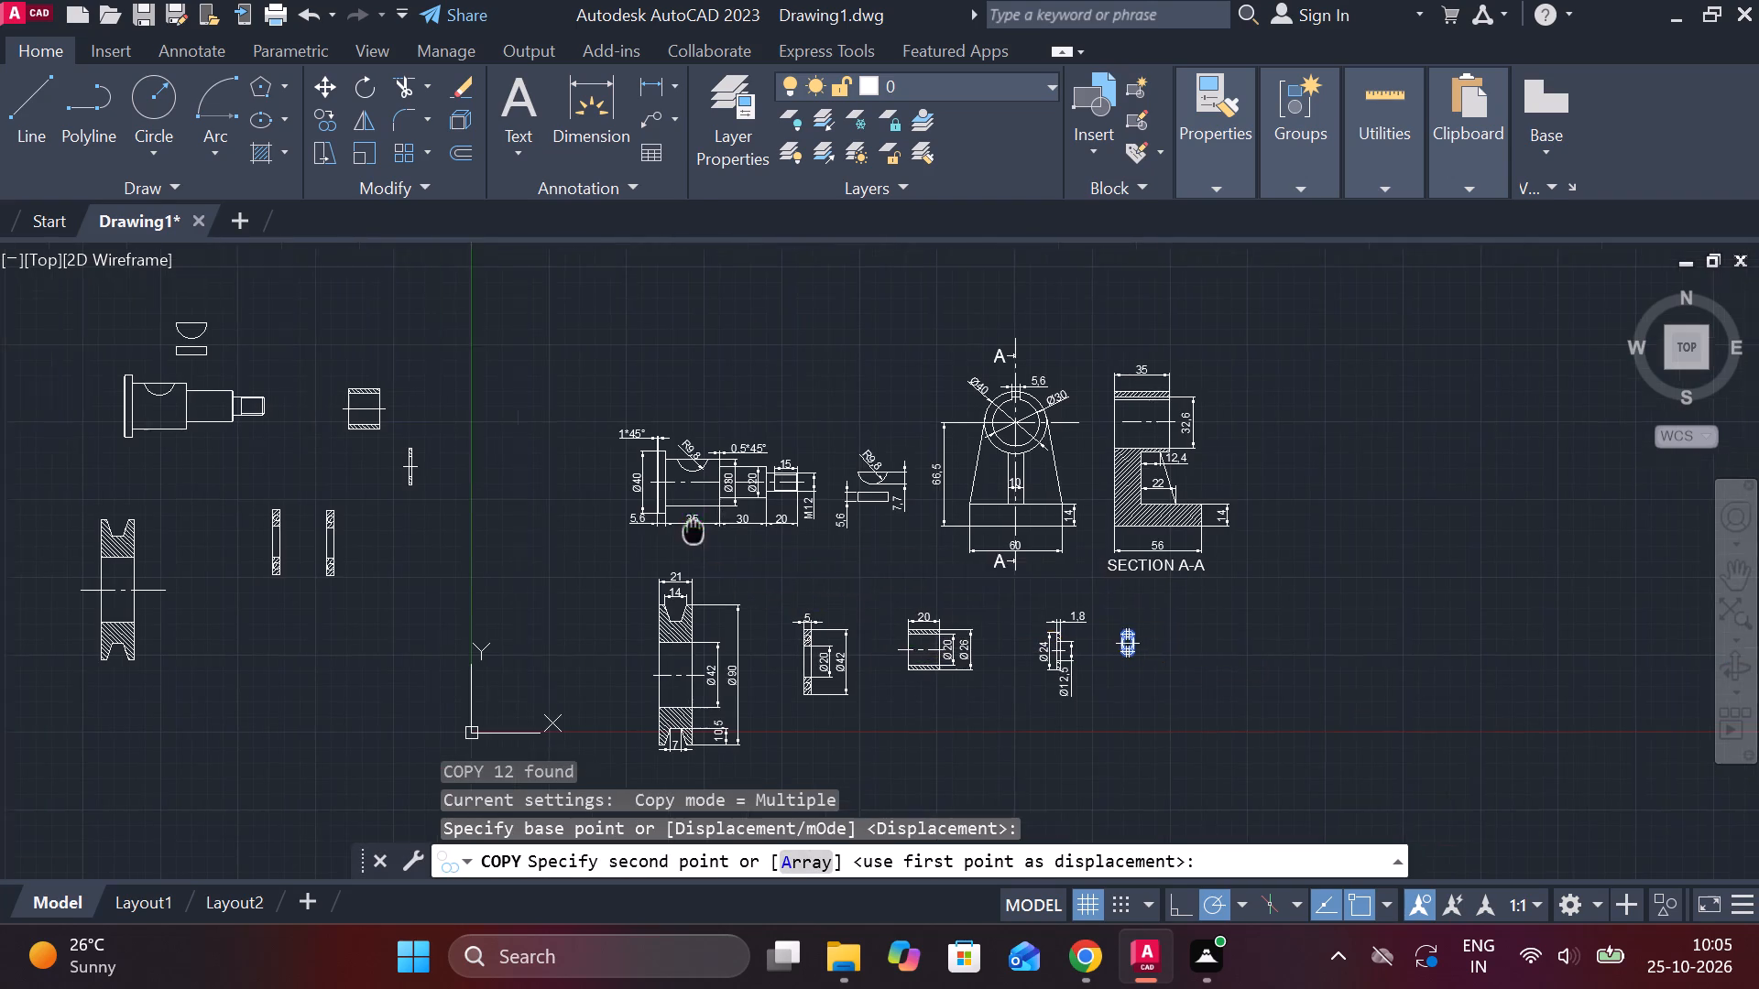
middle_drag(883, 591, 1139, 611)
click(822, 399)
key(Escape)
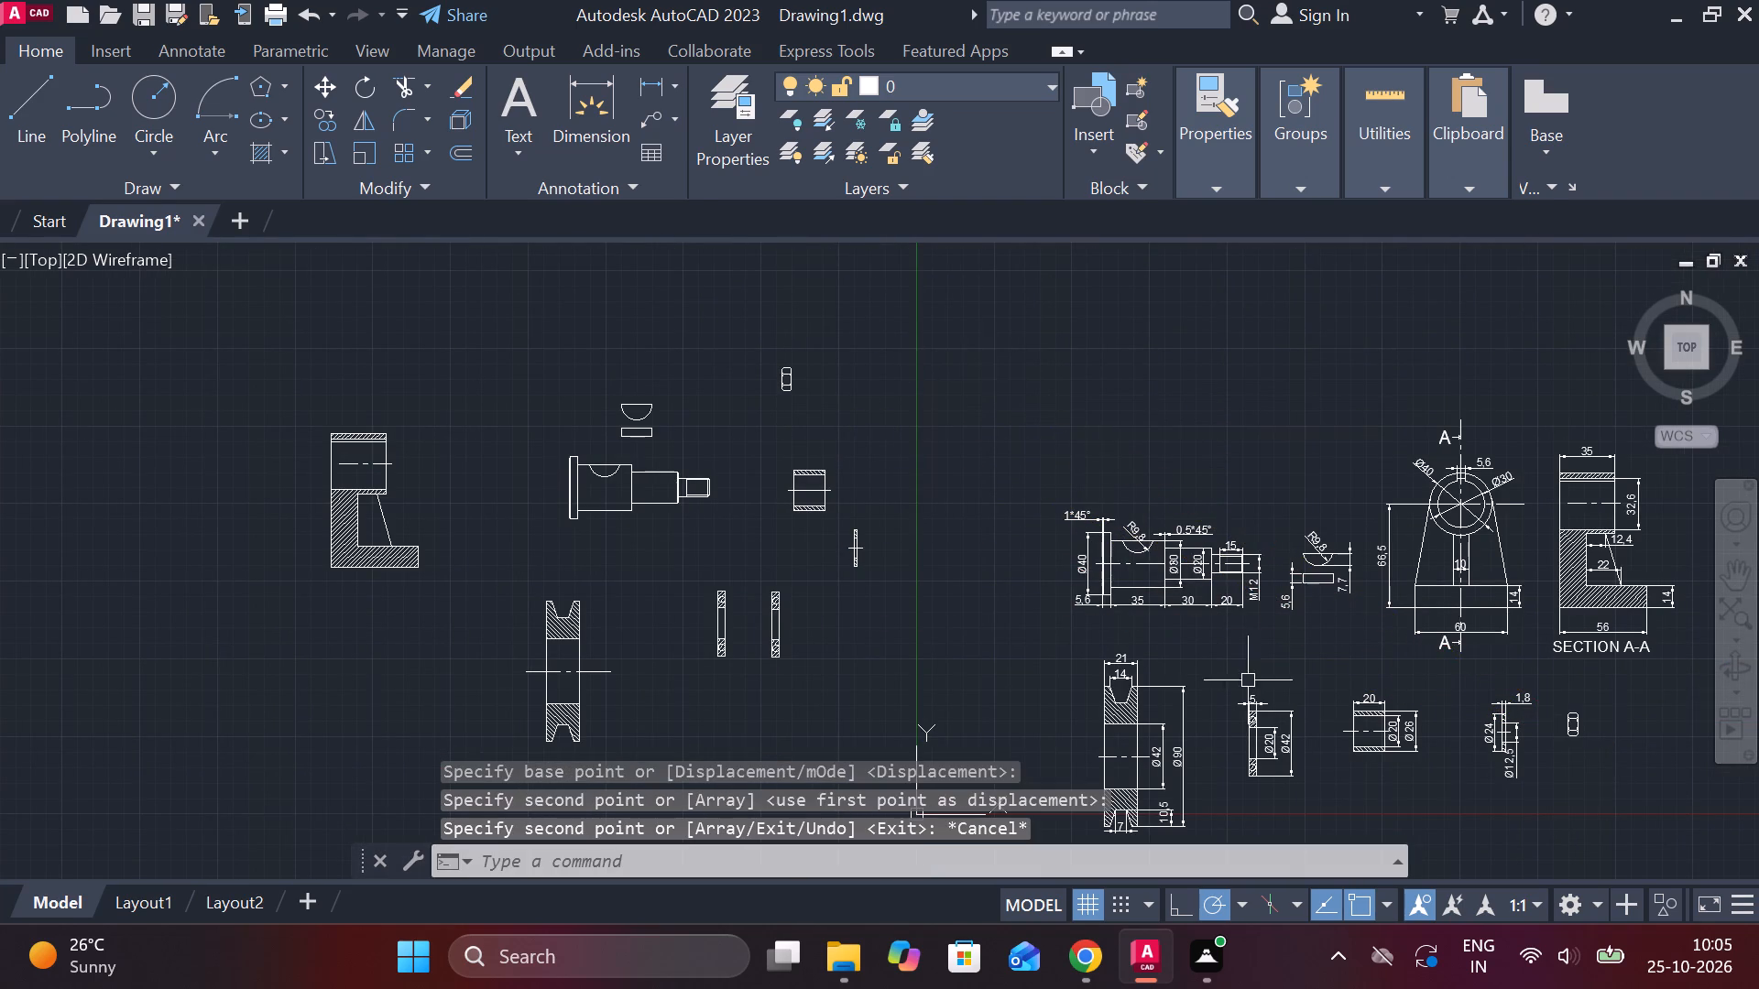
Copy the SECTION A-A label from the bearing support's section to a spot centred below the dimensioned shaft.
scroll(1425, 720, up, 2)
middle_drag(1048, 577, 1293, 606)
scroll(1281, 606, down, 1)
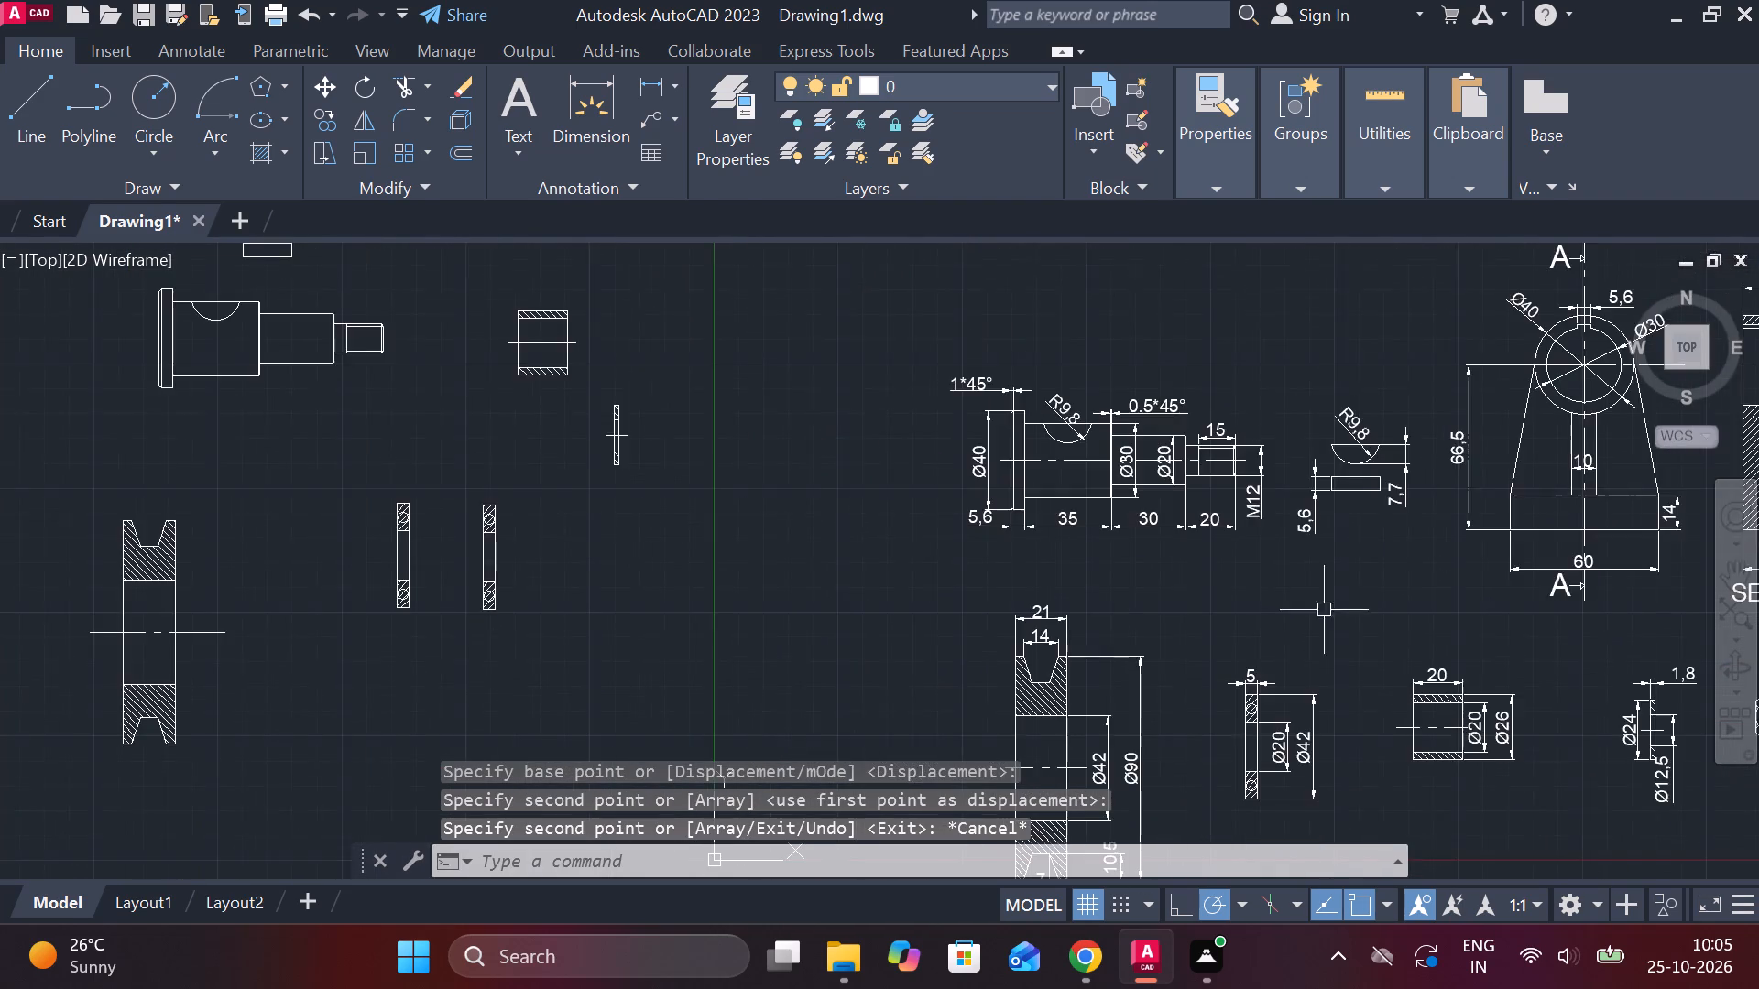
middle_drag(1325, 610, 816, 621)
click(1297, 611)
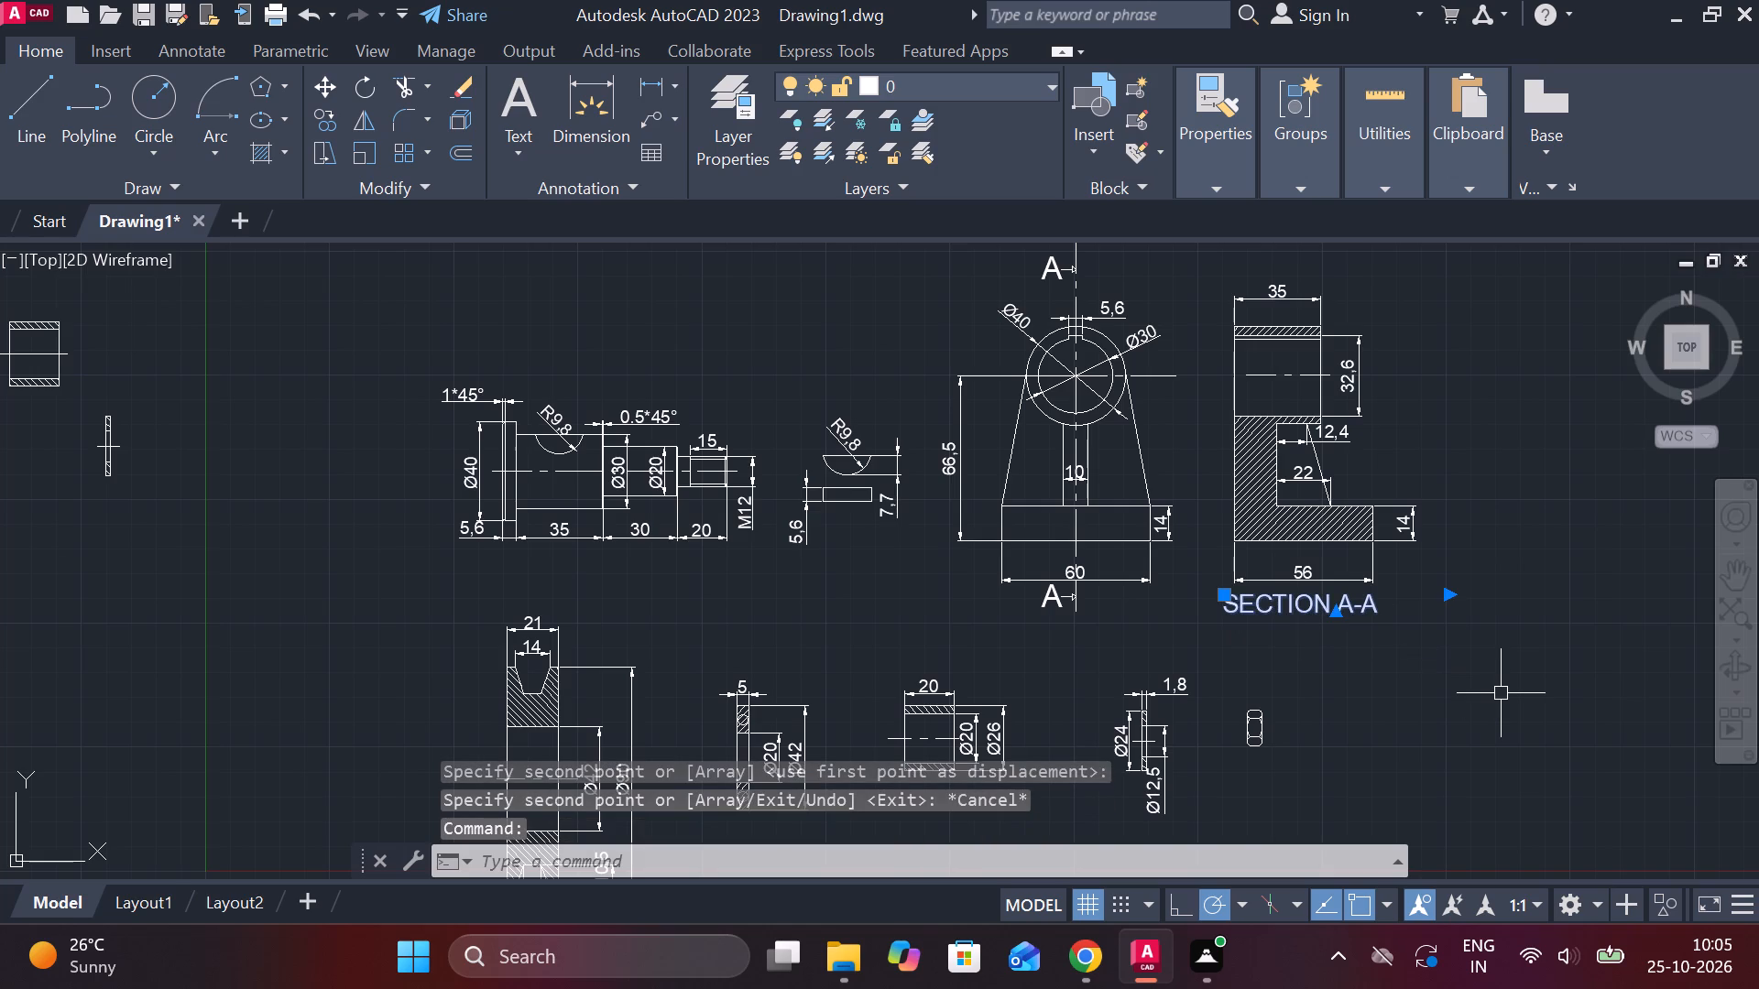
text(CO)
key(Return)
click(1501, 693)
scroll(1500, 694, down, 1)
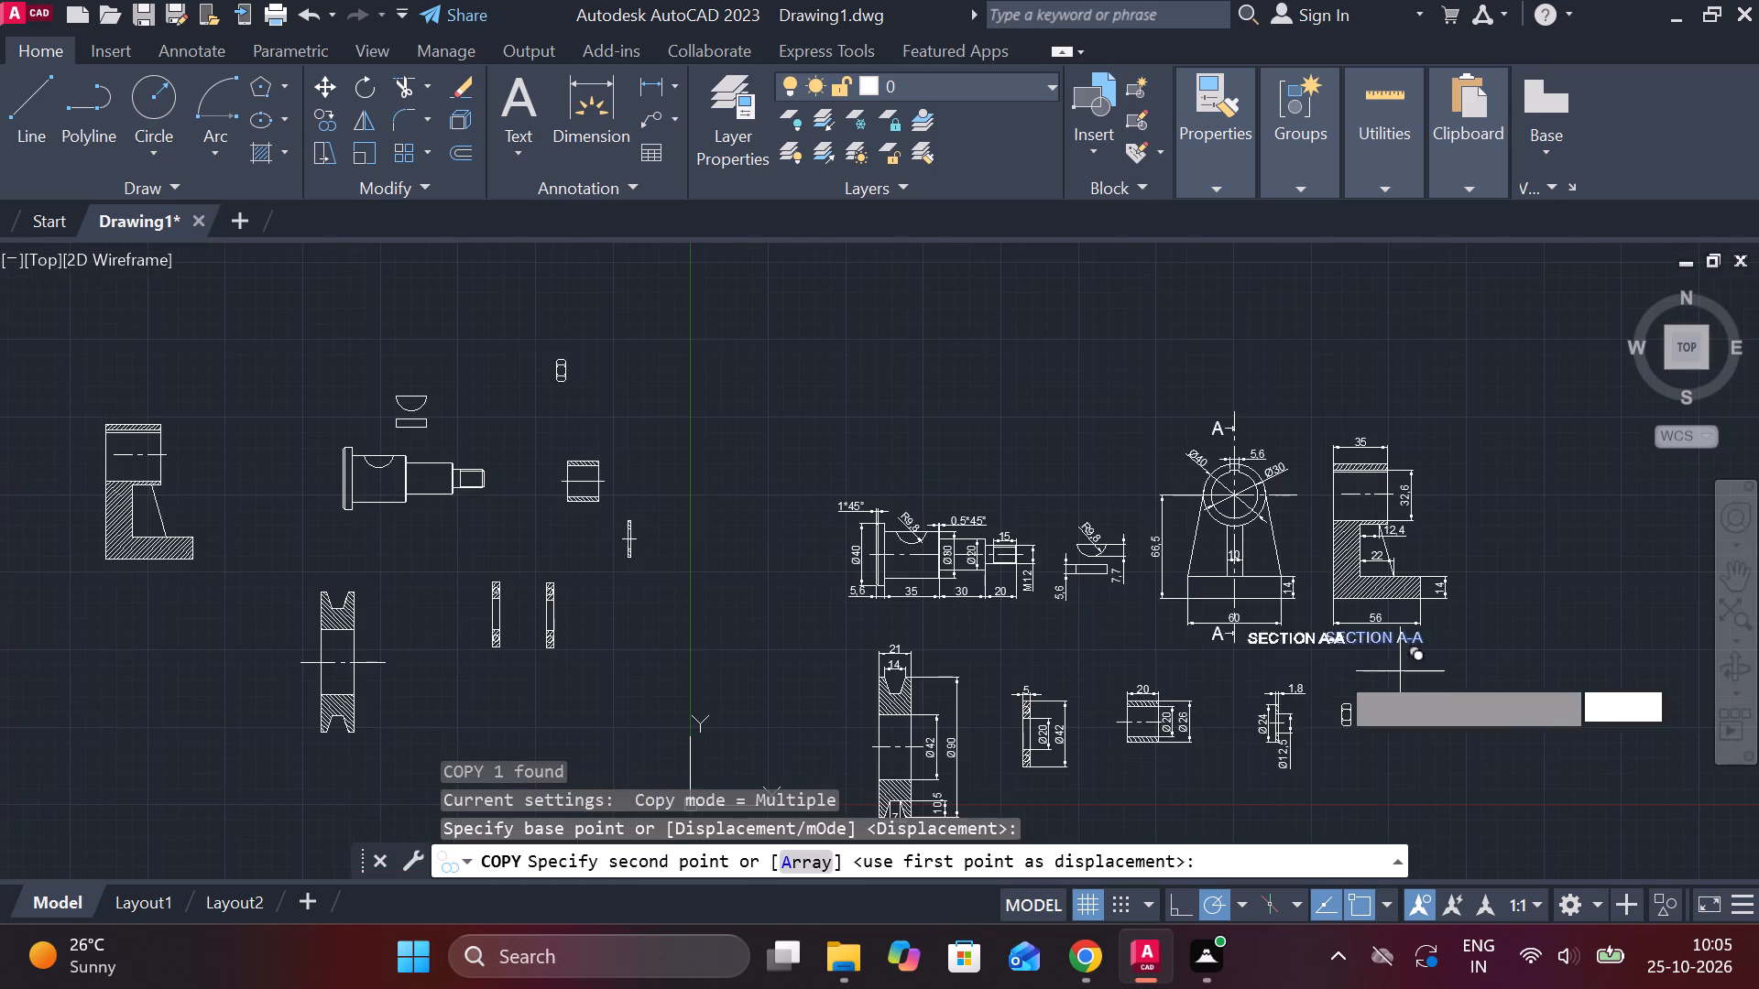
scroll(926, 647, up, 1)
scroll(1090, 661, up, 2)
scroll(1163, 687, down, 1)
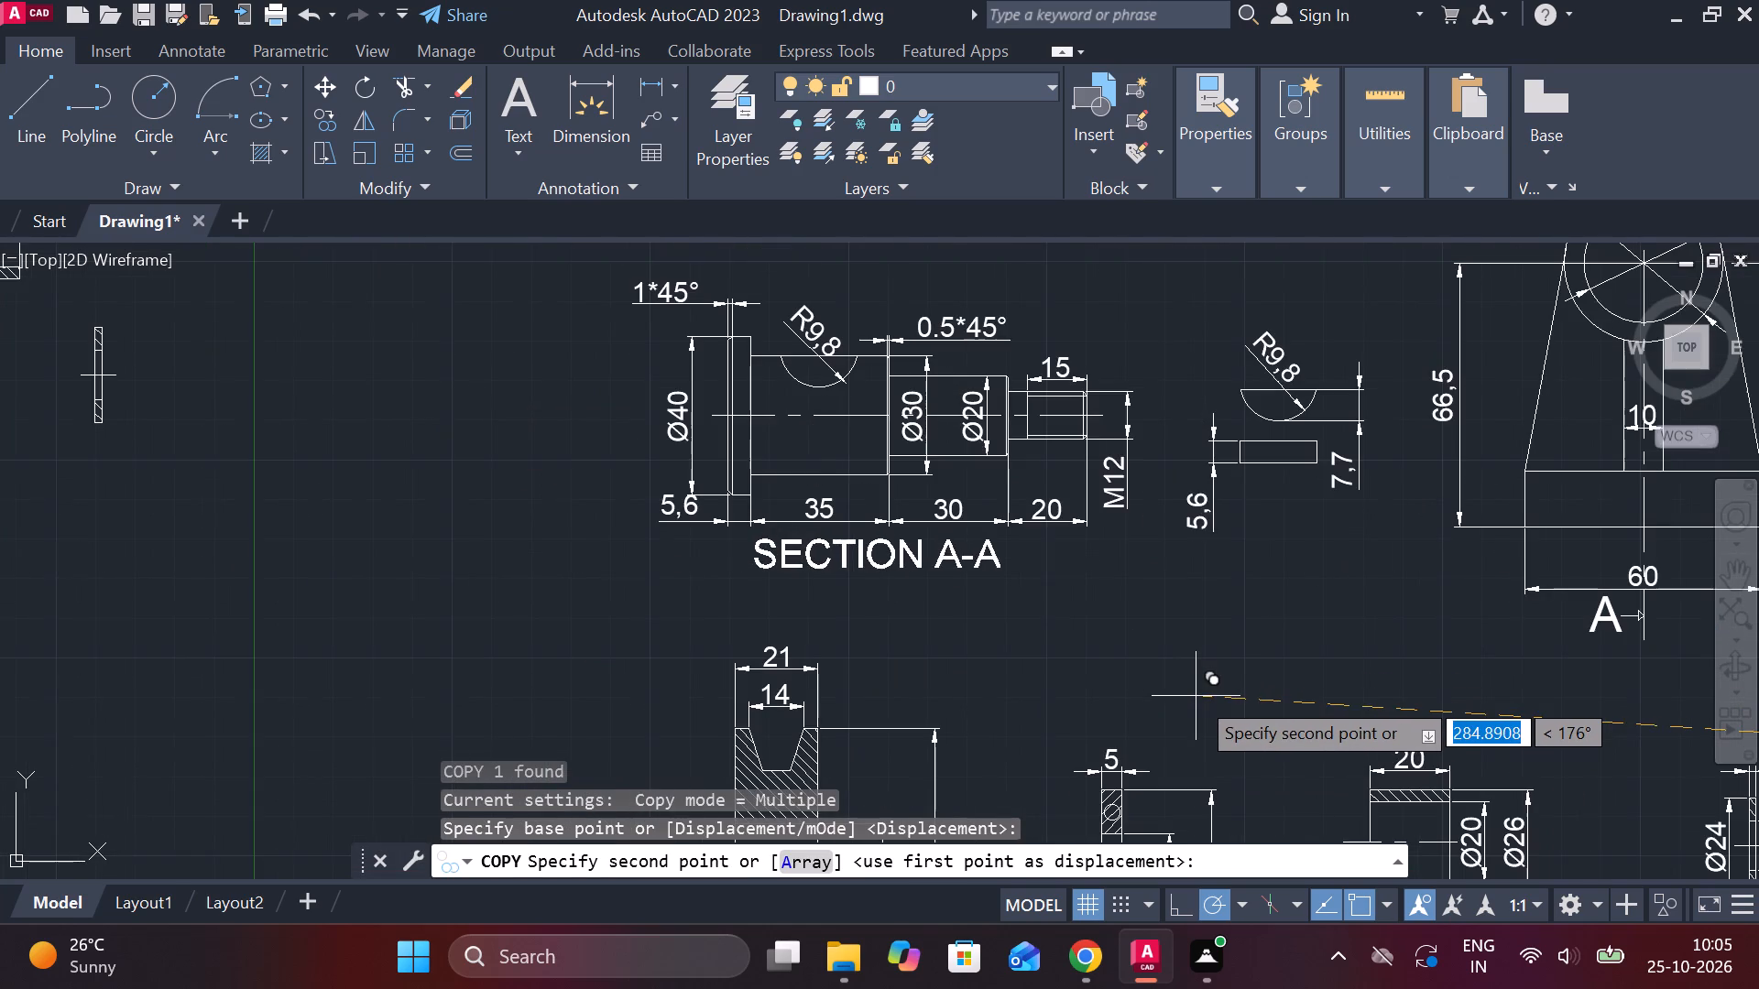
scroll(1196, 696, up, 1)
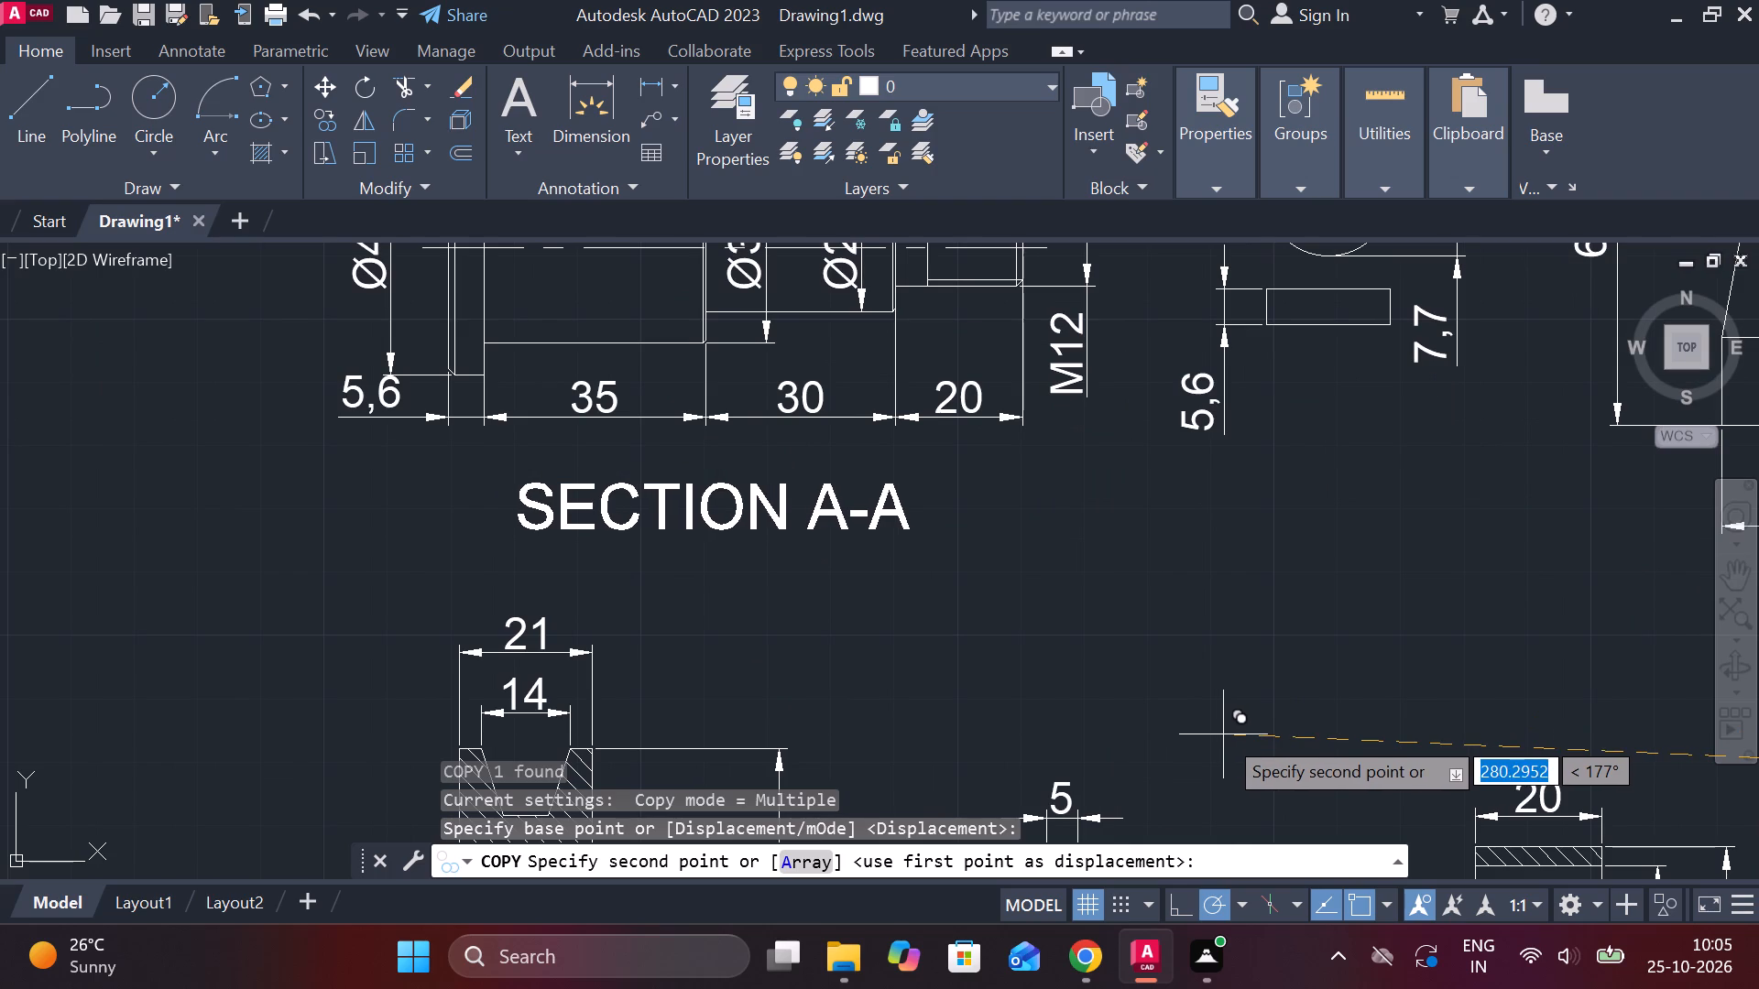
click(1223, 734)
Place another copy of the SECTION A-A label above the bearing support, between its front and section views.
scroll(1563, 722, down, 1)
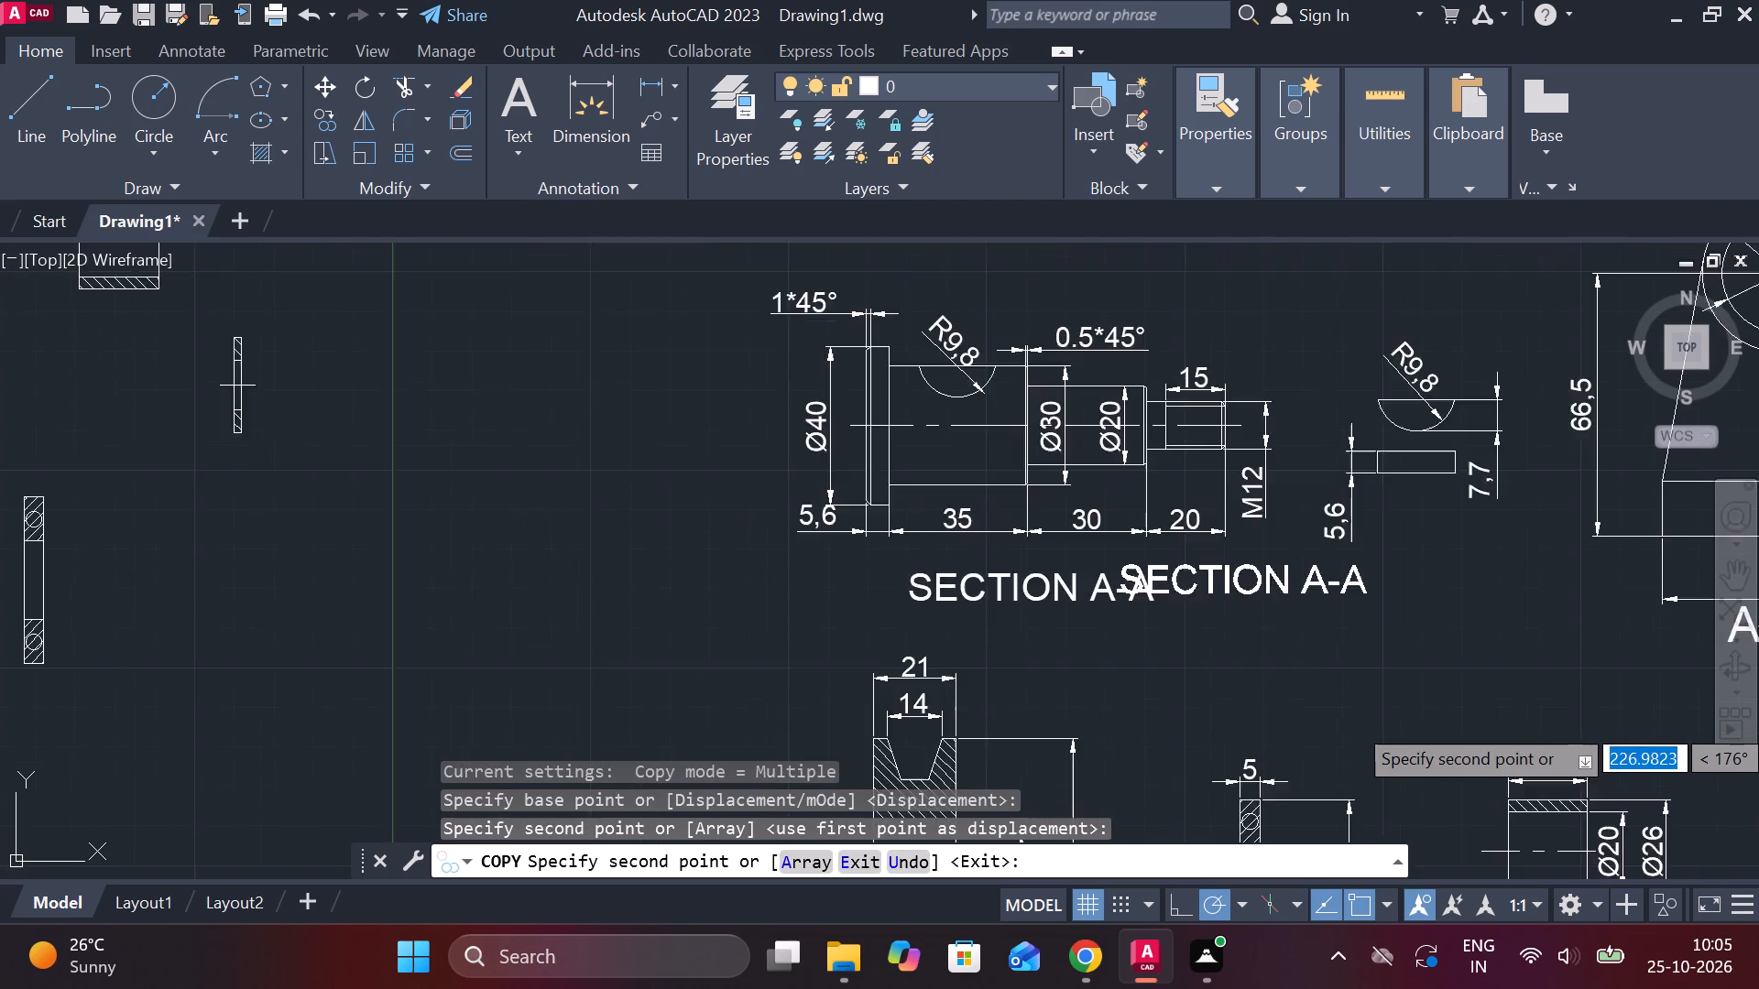
scroll(1564, 723, down, 1)
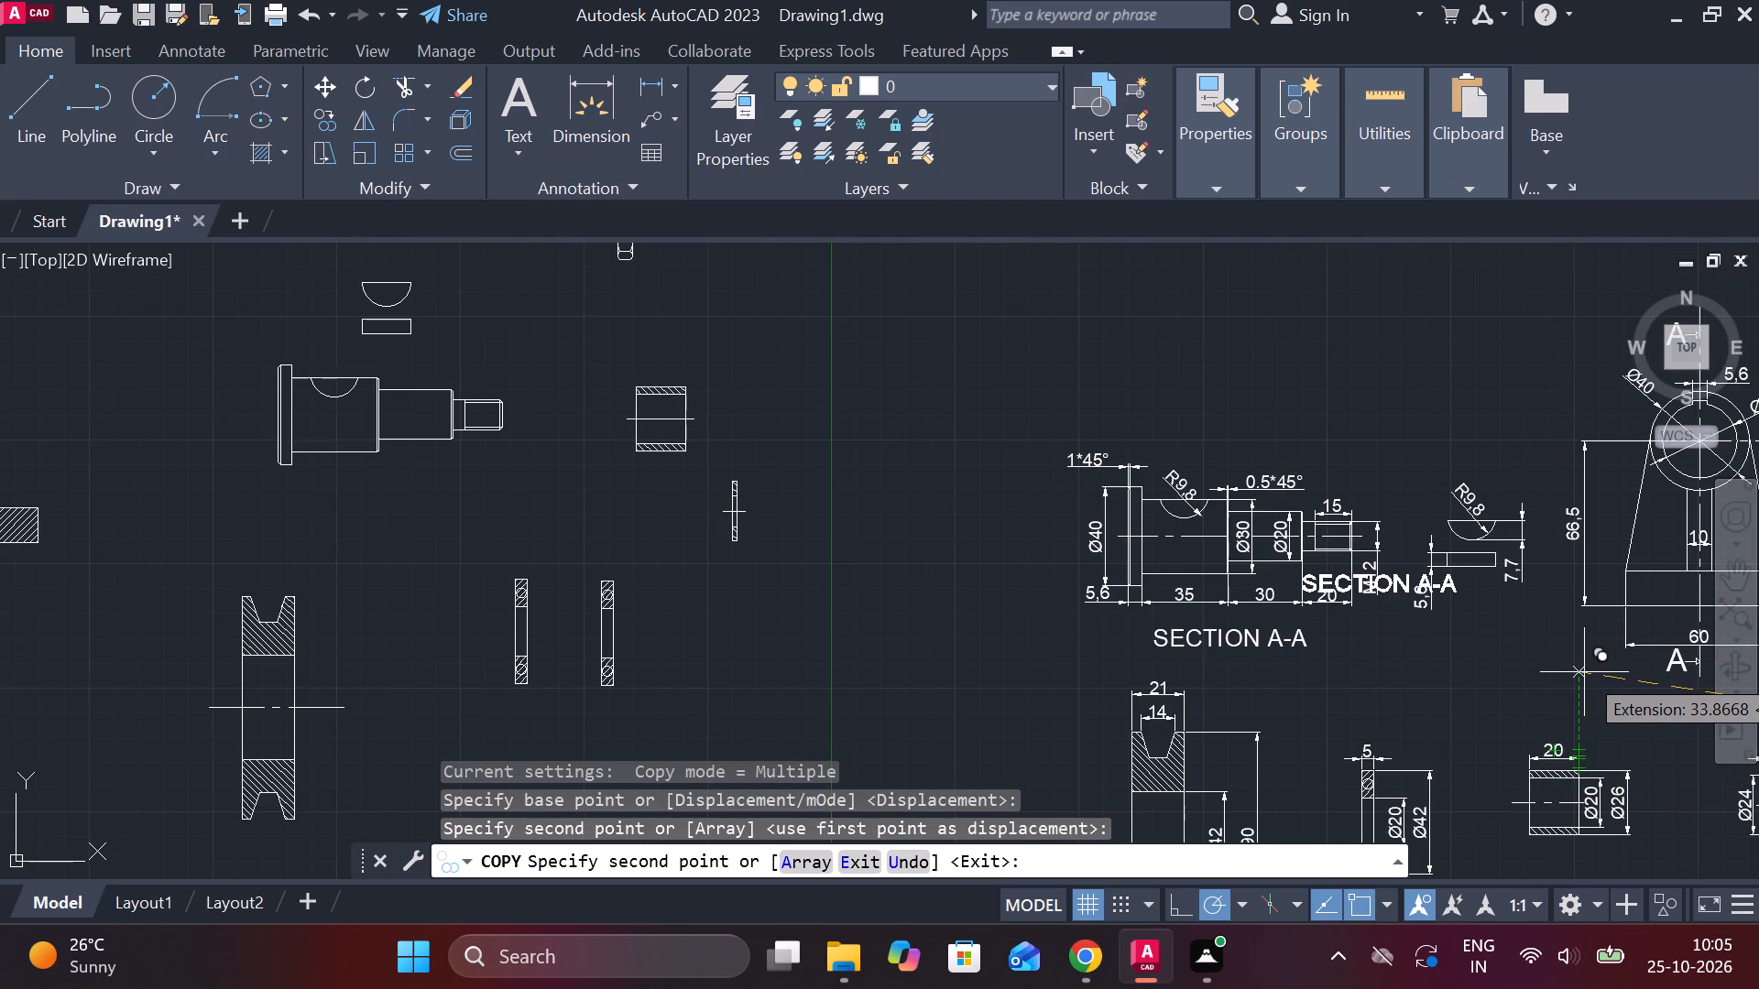
middle_drag(1758, 718, 1277, 665)
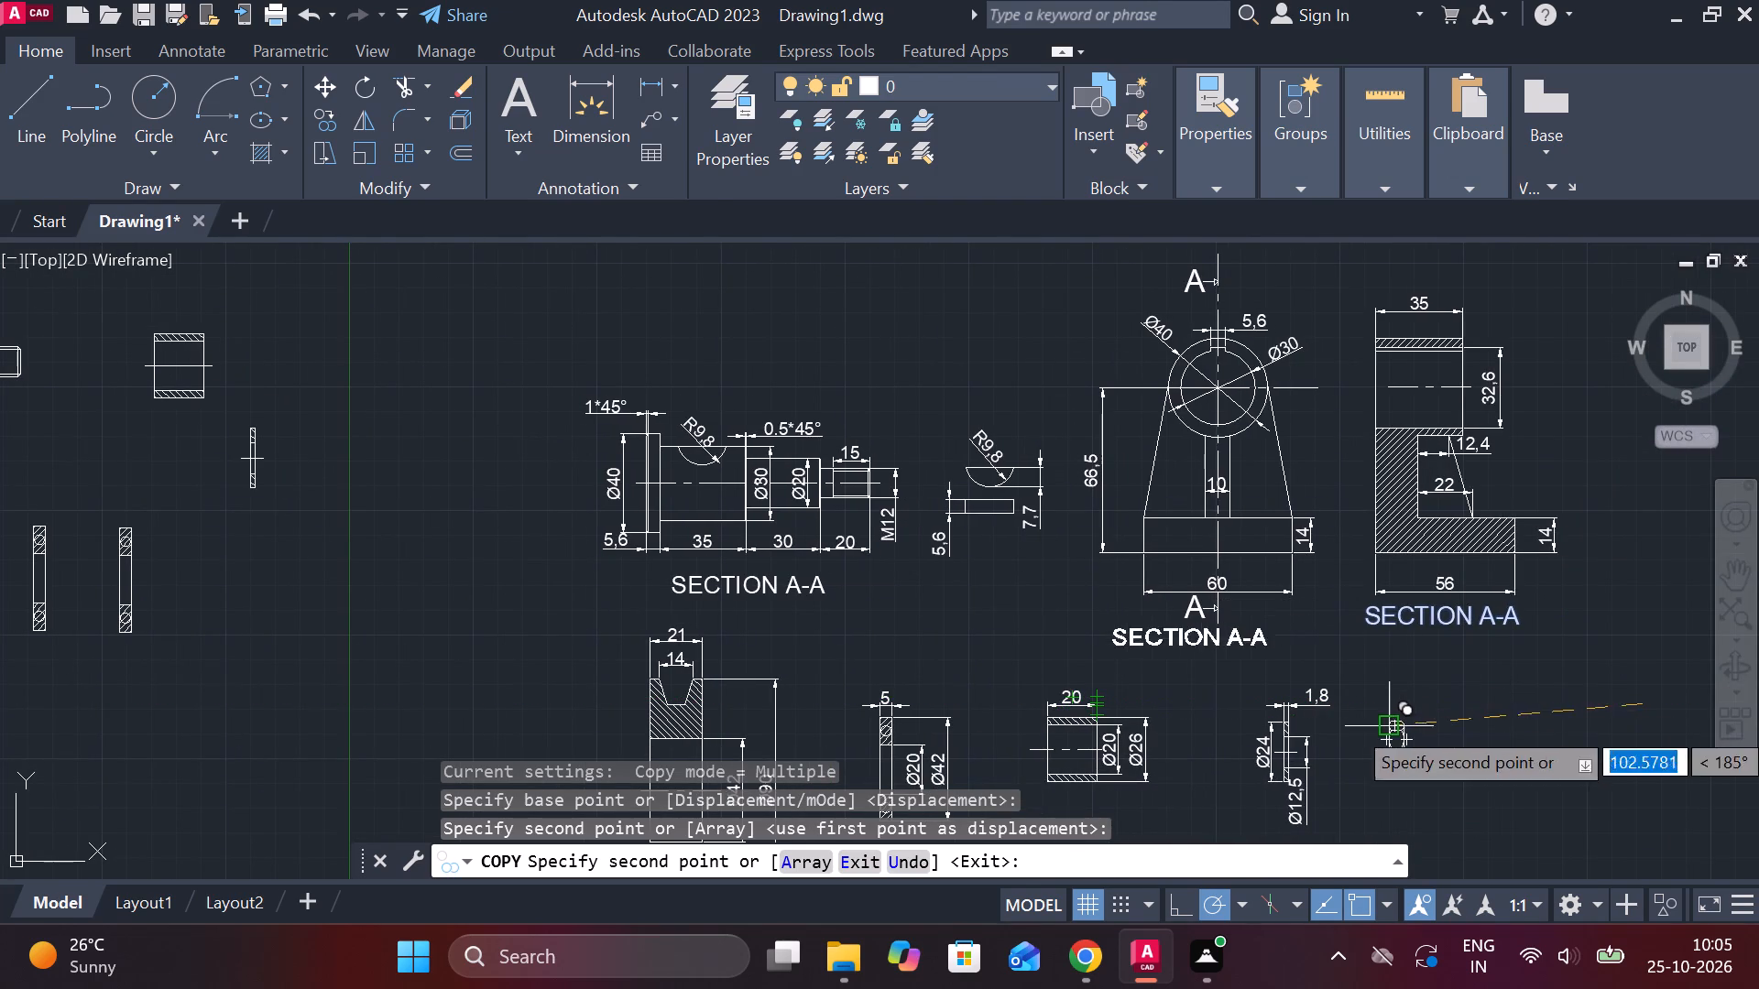
middle_drag(1545, 407, 1421, 636)
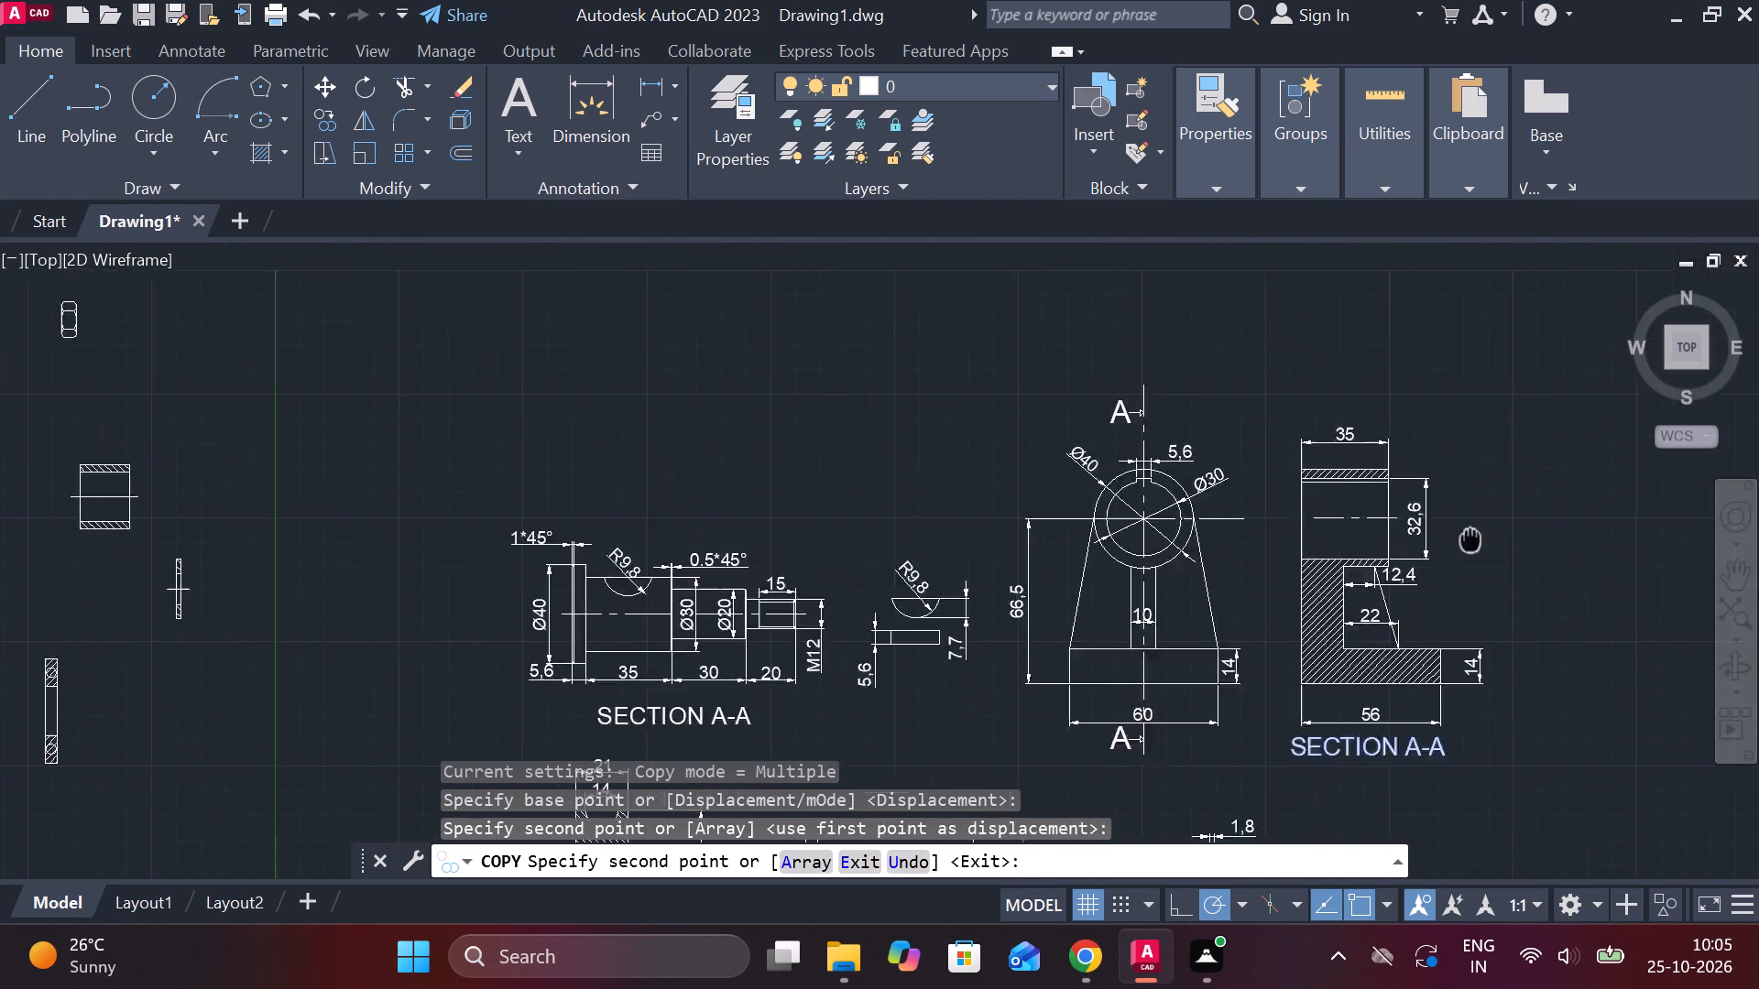
middle_drag(1421, 636, 1408, 666)
click(1433, 606)
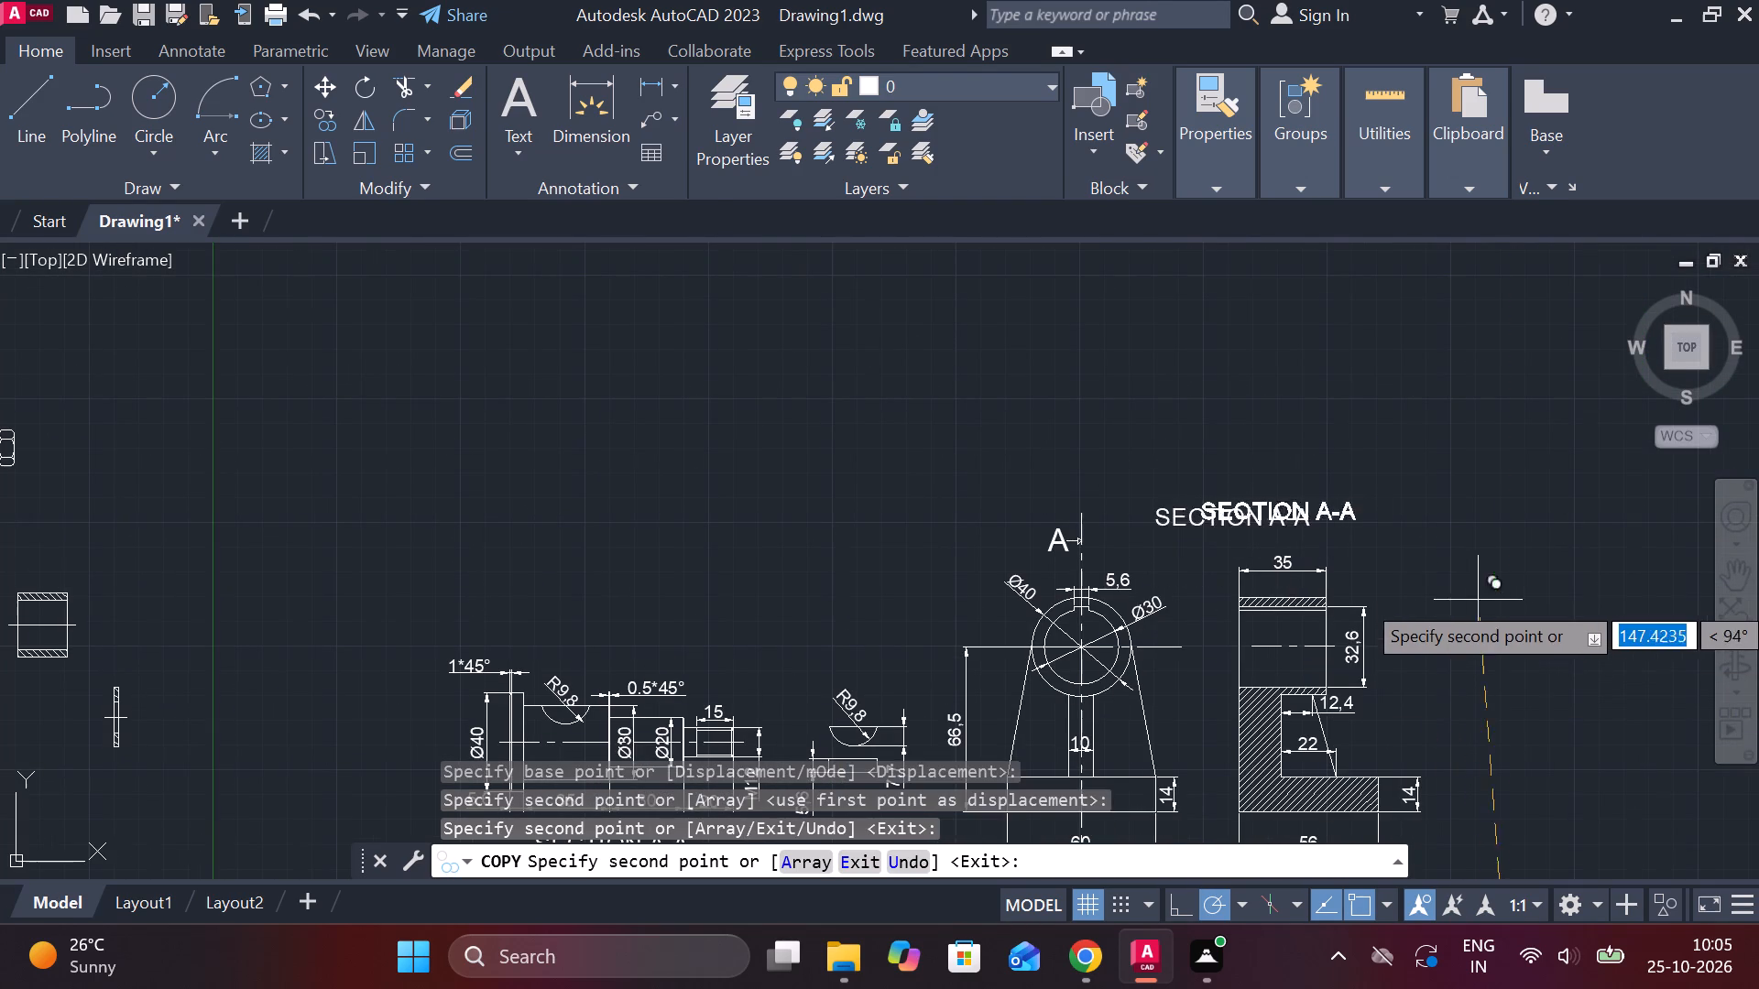
scroll(1490, 590, down, 1)
scroll(1462, 765, up, 1)
key(Escape)
Change the SECTION A-A label below the dimensioned shaft to read 2.STEPPED SHAFT.
middle_drag(1109, 687, 1127, 688)
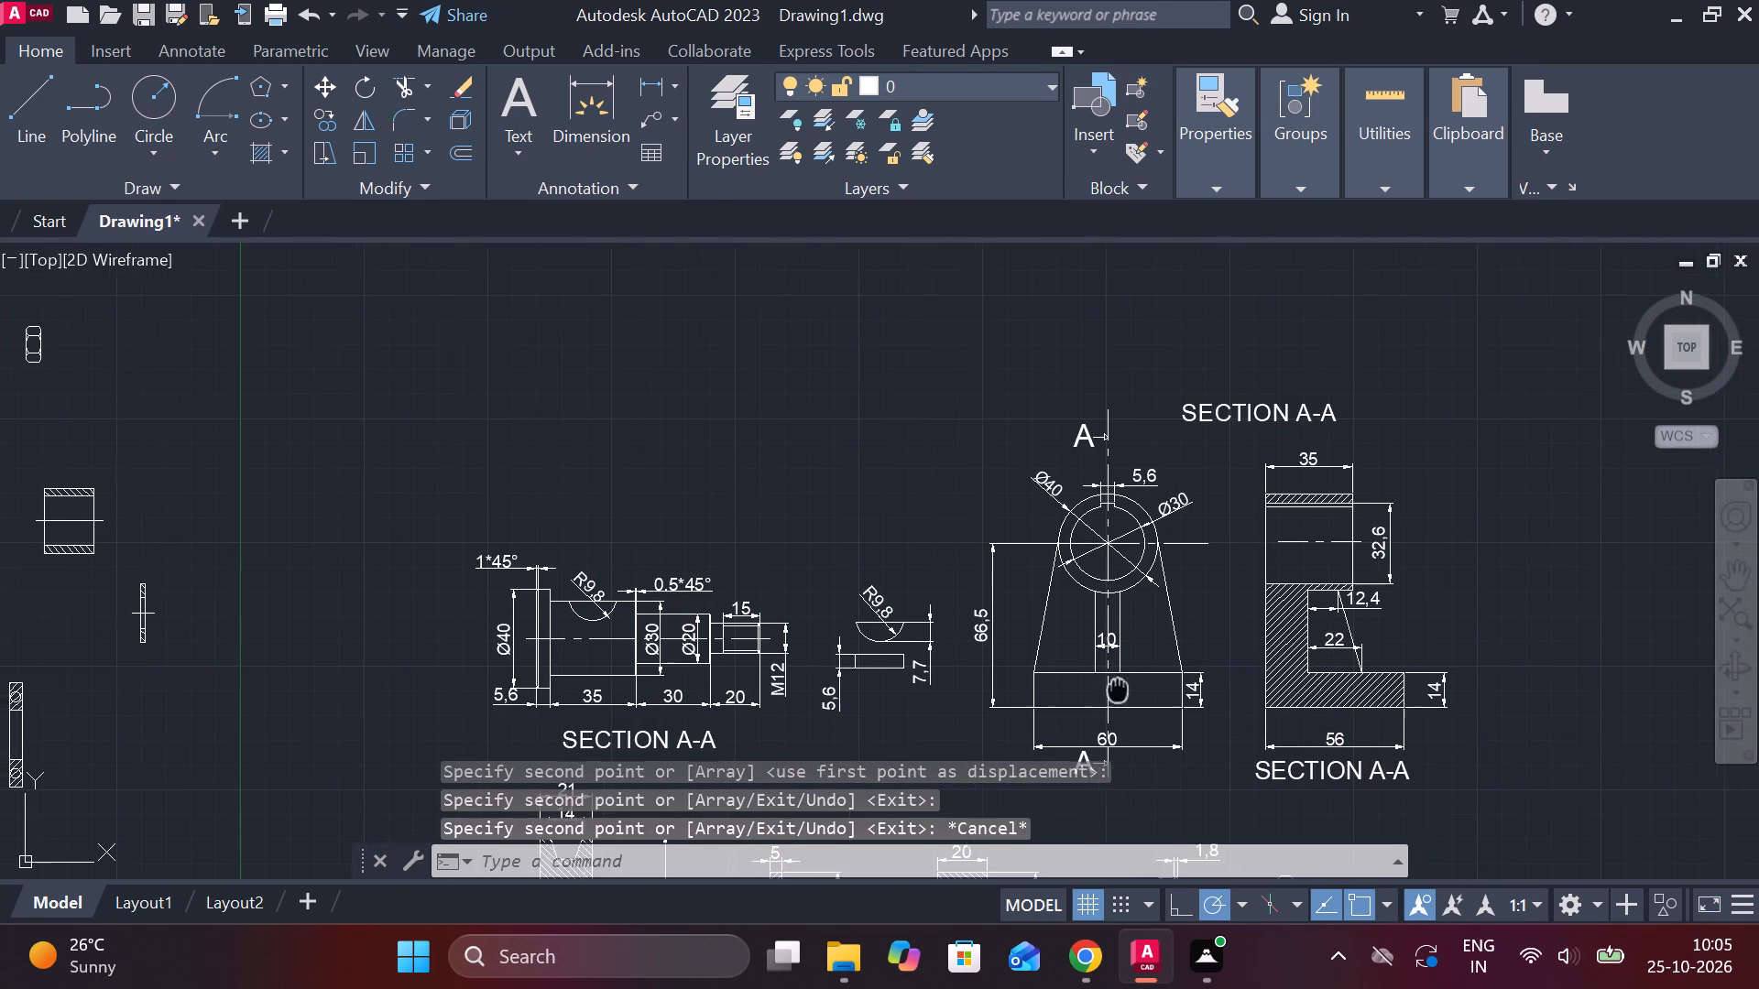
middle_drag(1127, 688, 1514, 466)
scroll(946, 510, up, 2)
double_click(1114, 513)
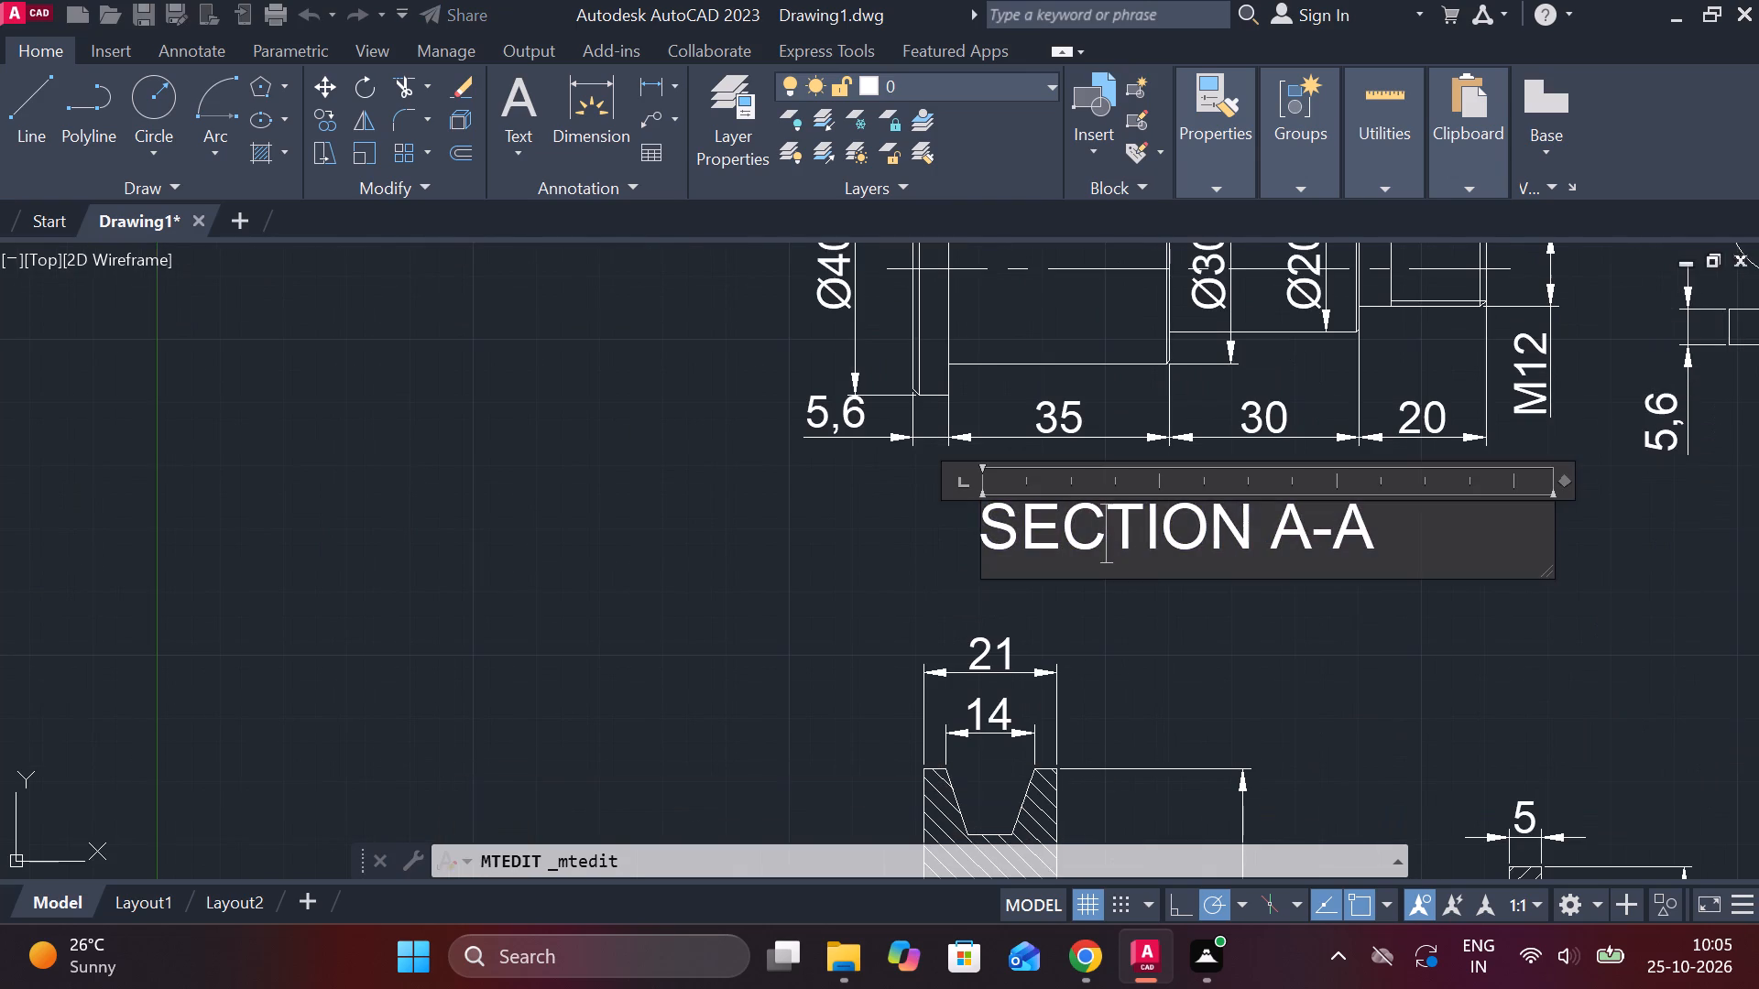
click(1385, 527)
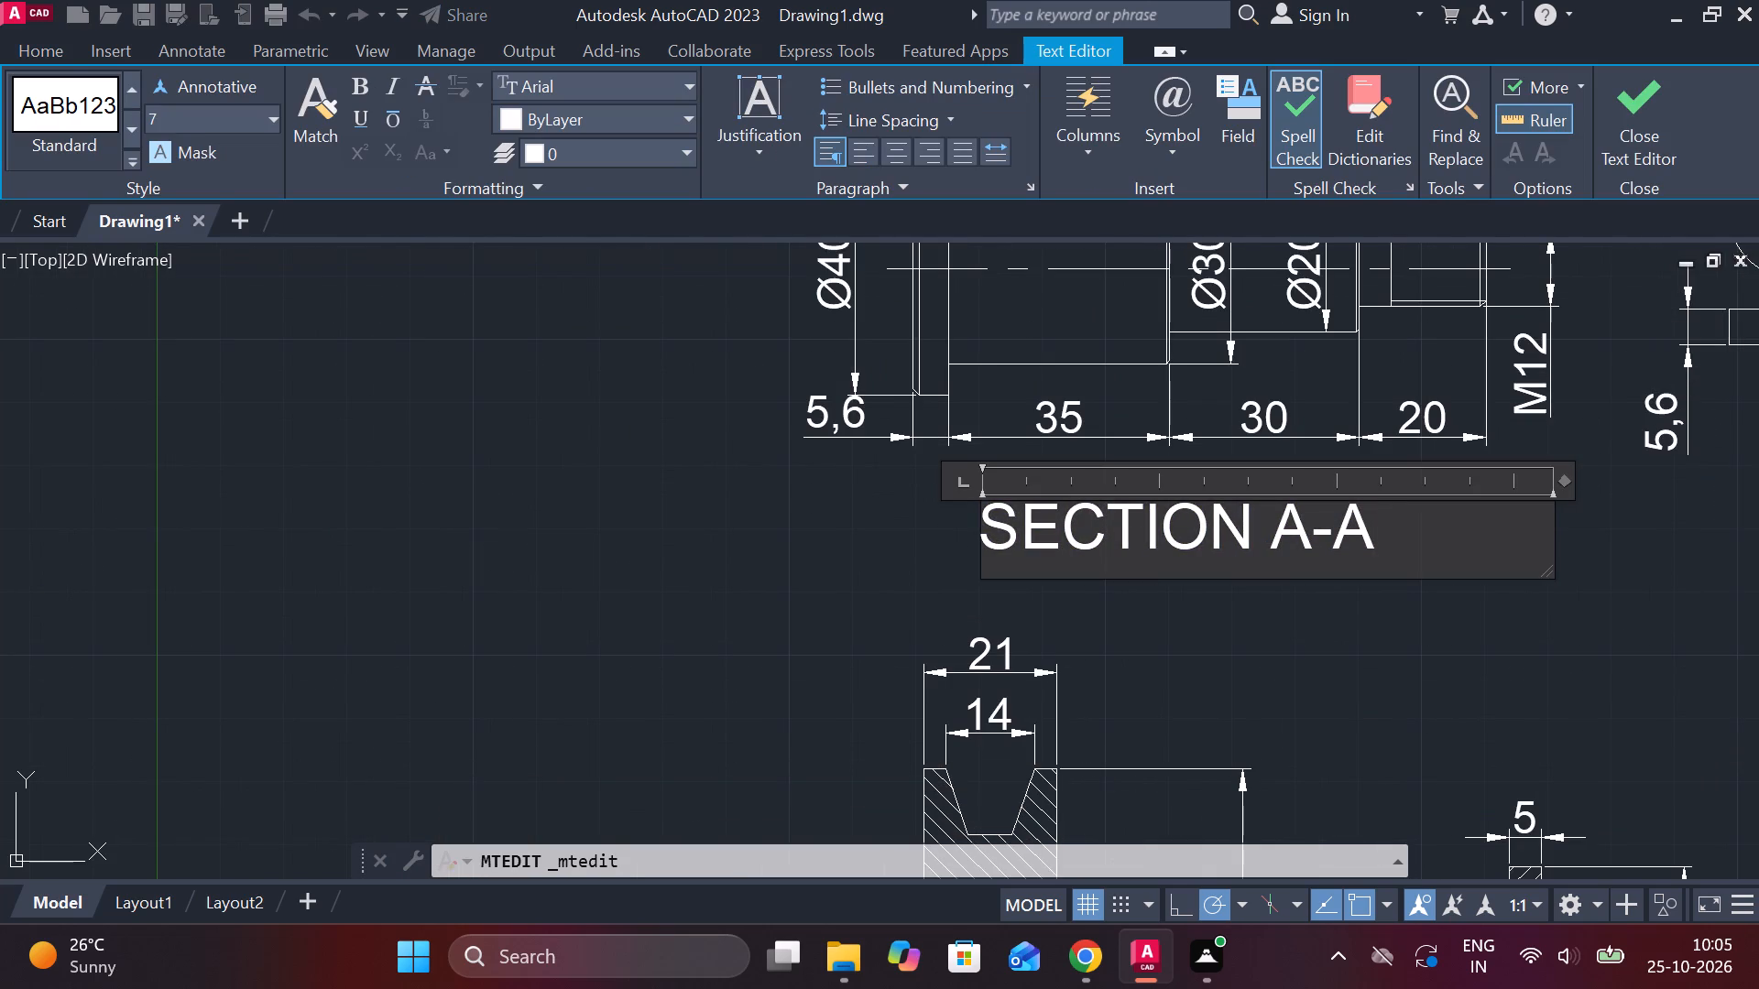
key(BackSpace)
key(BackSpace)
key(BackSpace)
key(BackSpace)
key(BackSpace)
key(BackSpace)
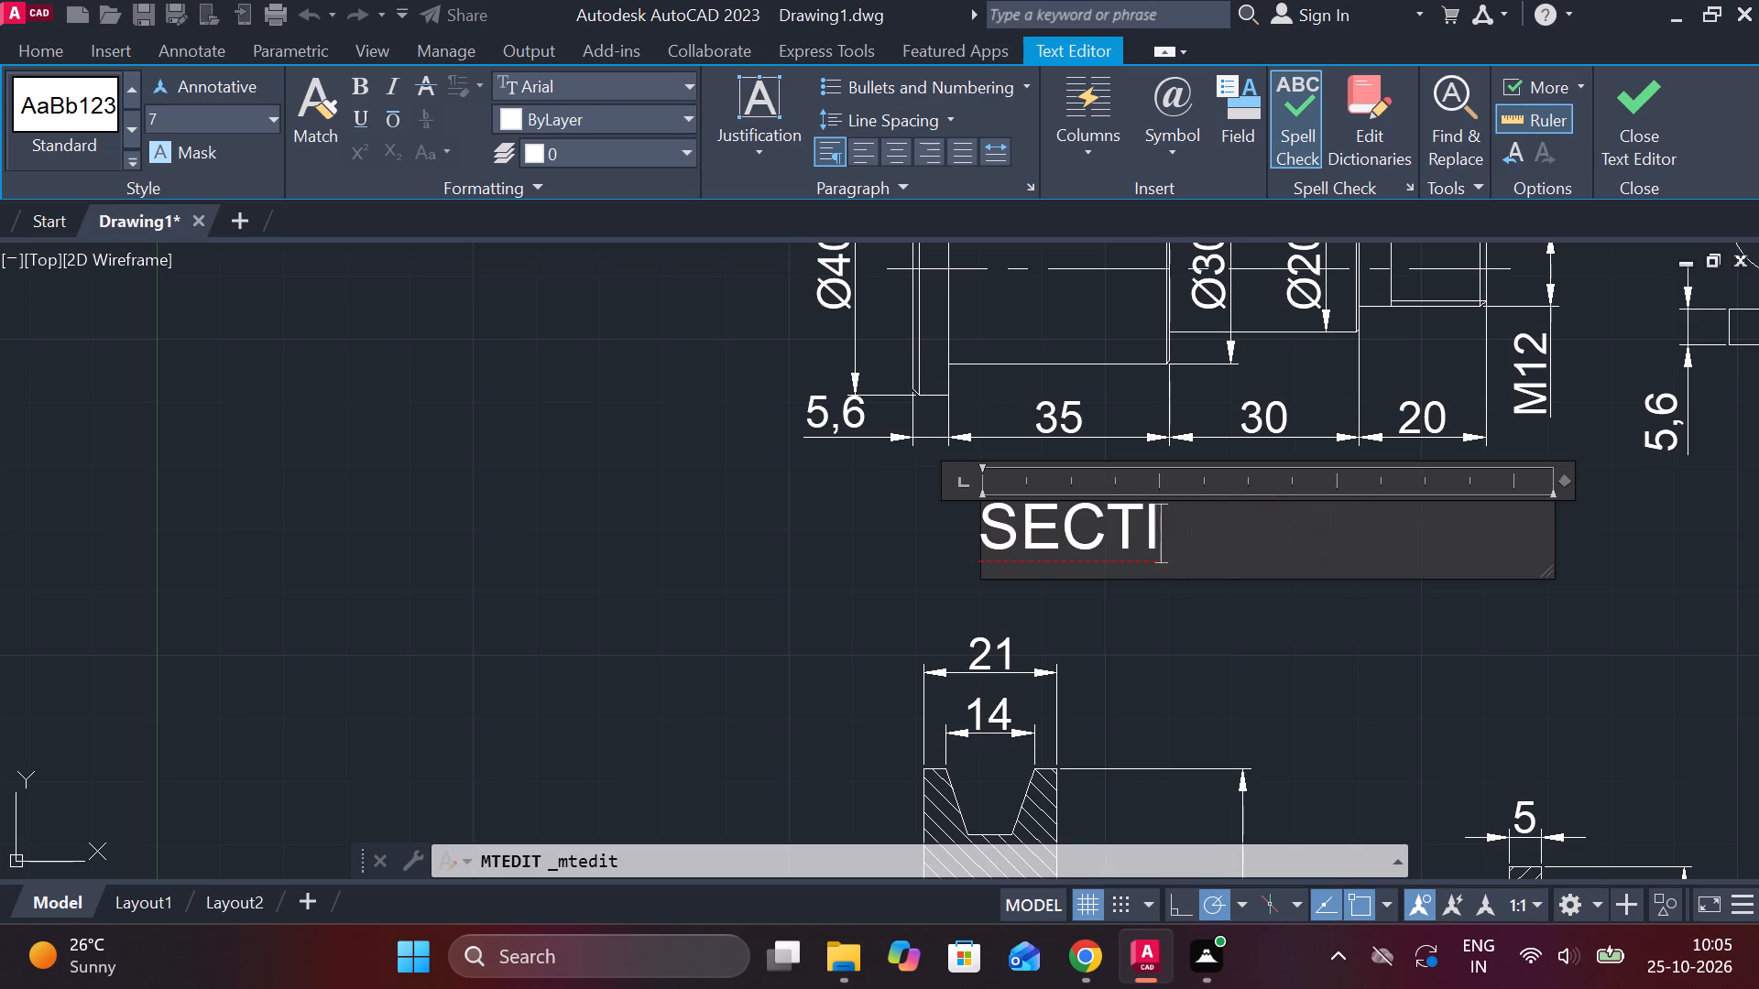
key(BackSpace)
key(BackSpace)
key(BackSpace)
key(BackSpace)
key(BackSpace)
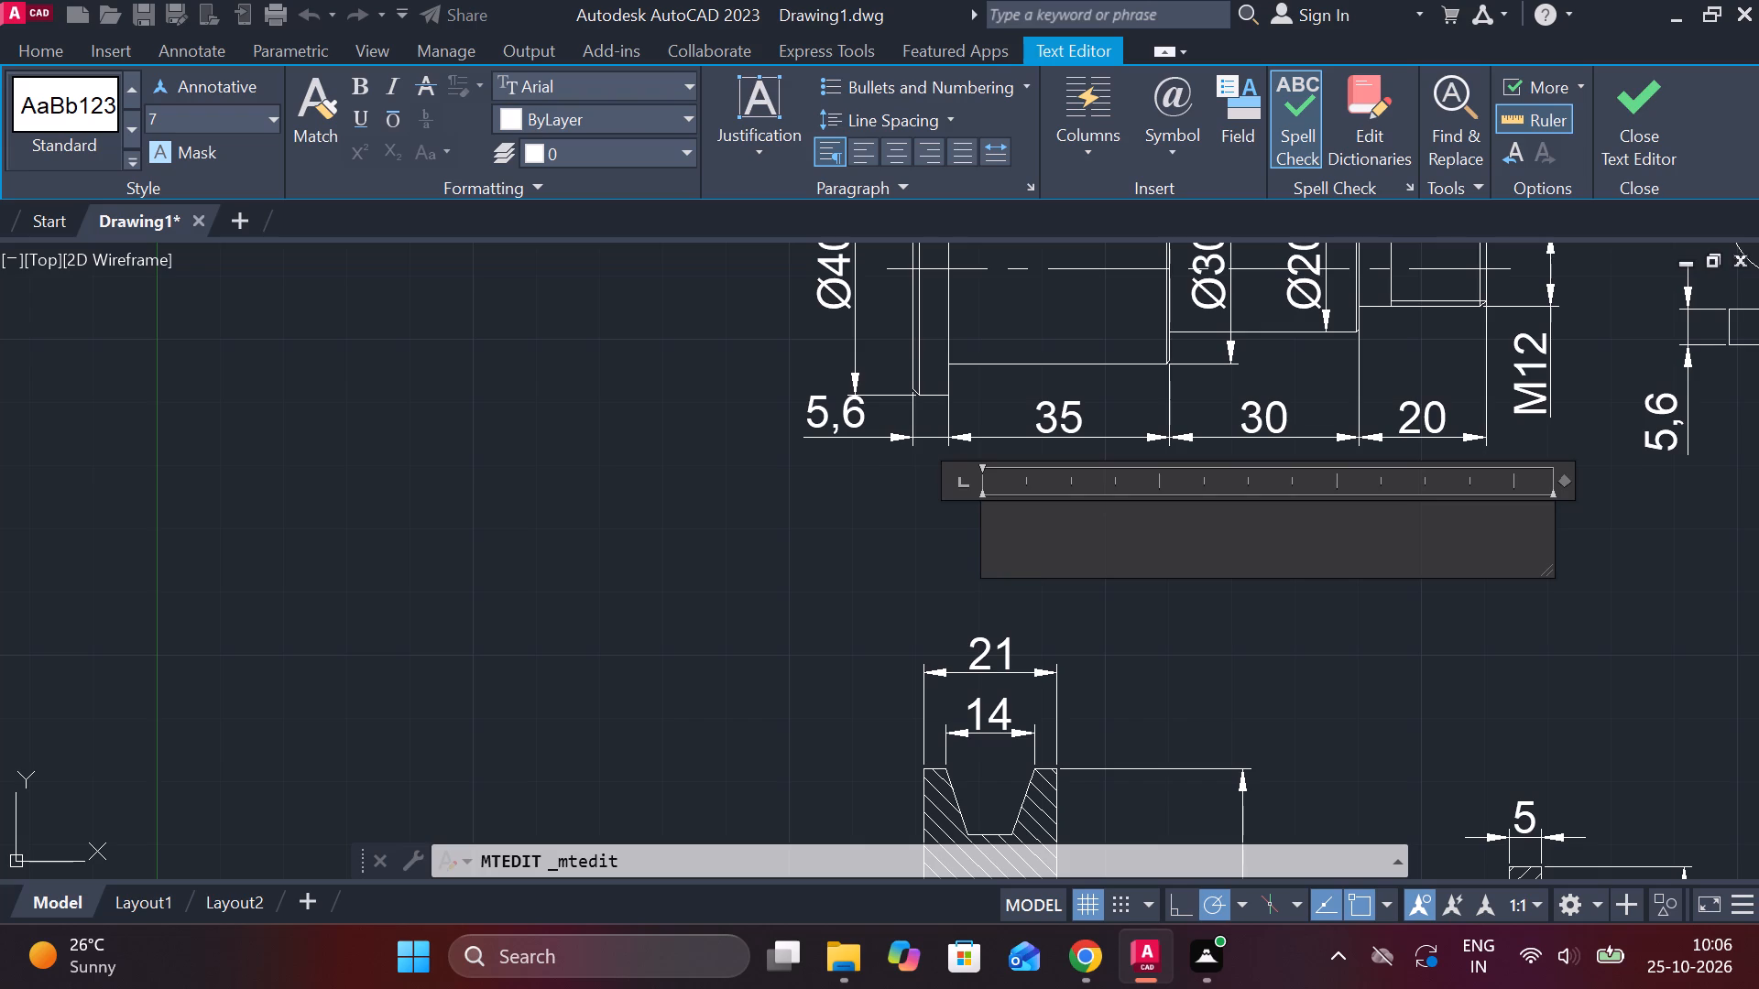
text(2.)
text(STEPPED)
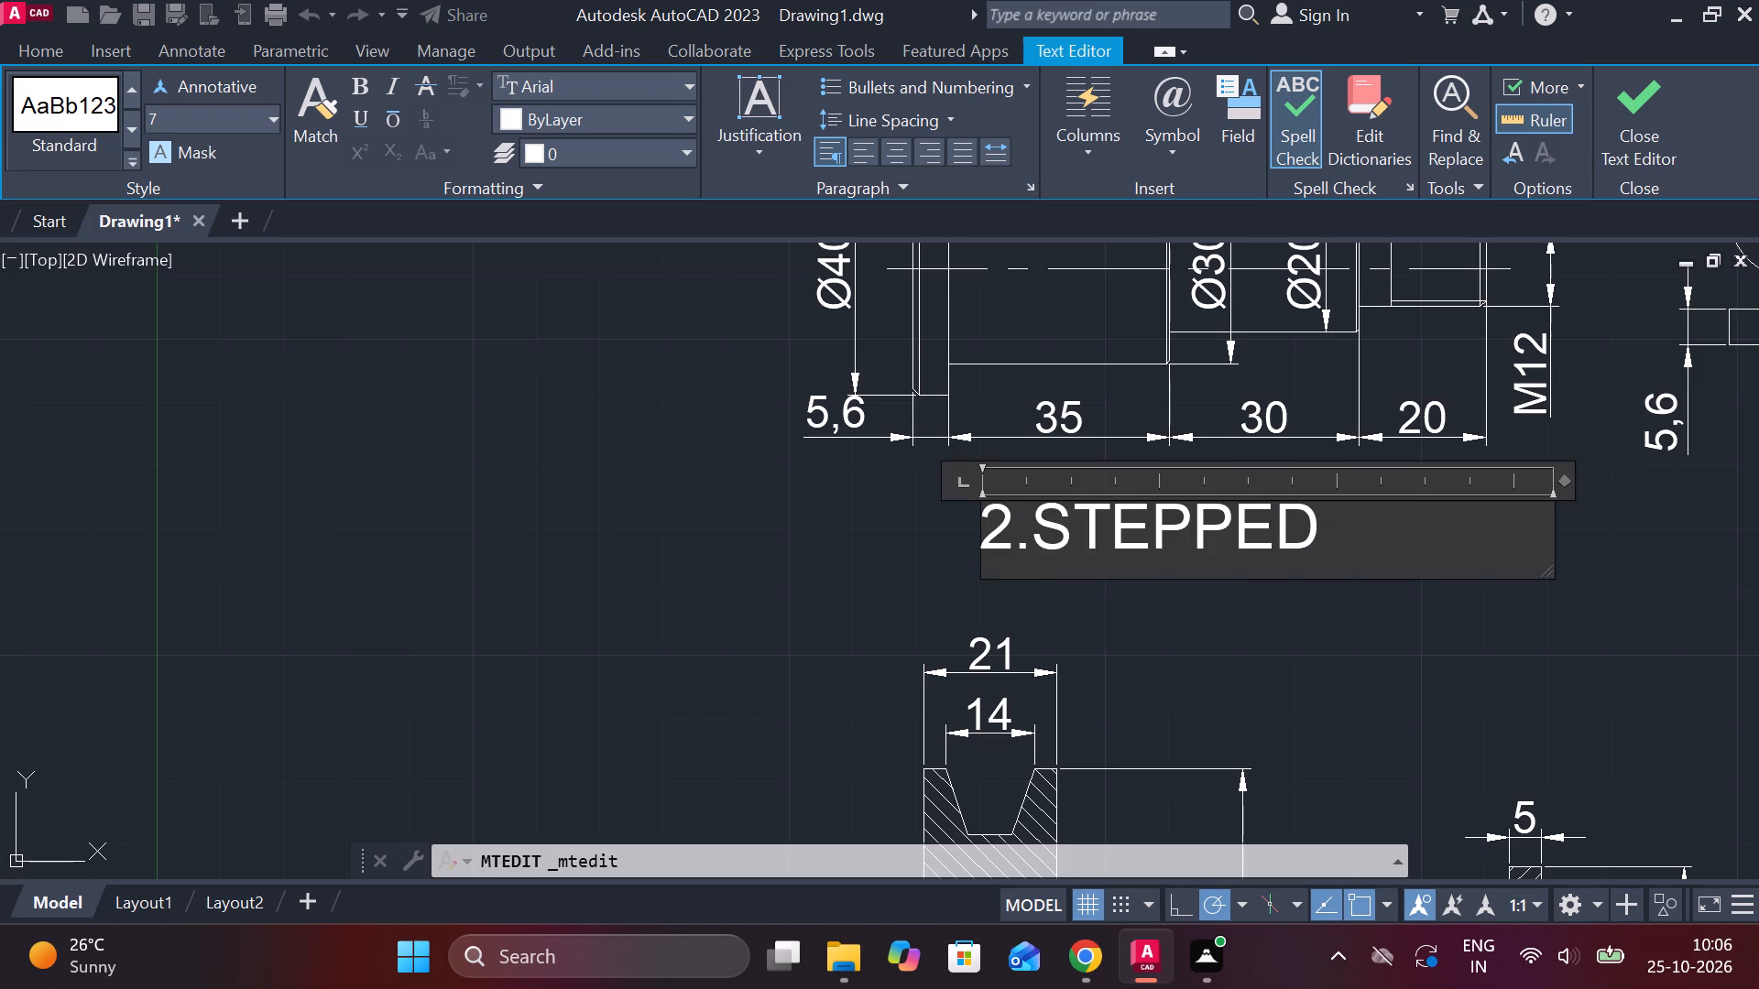
key(space)
text(S)
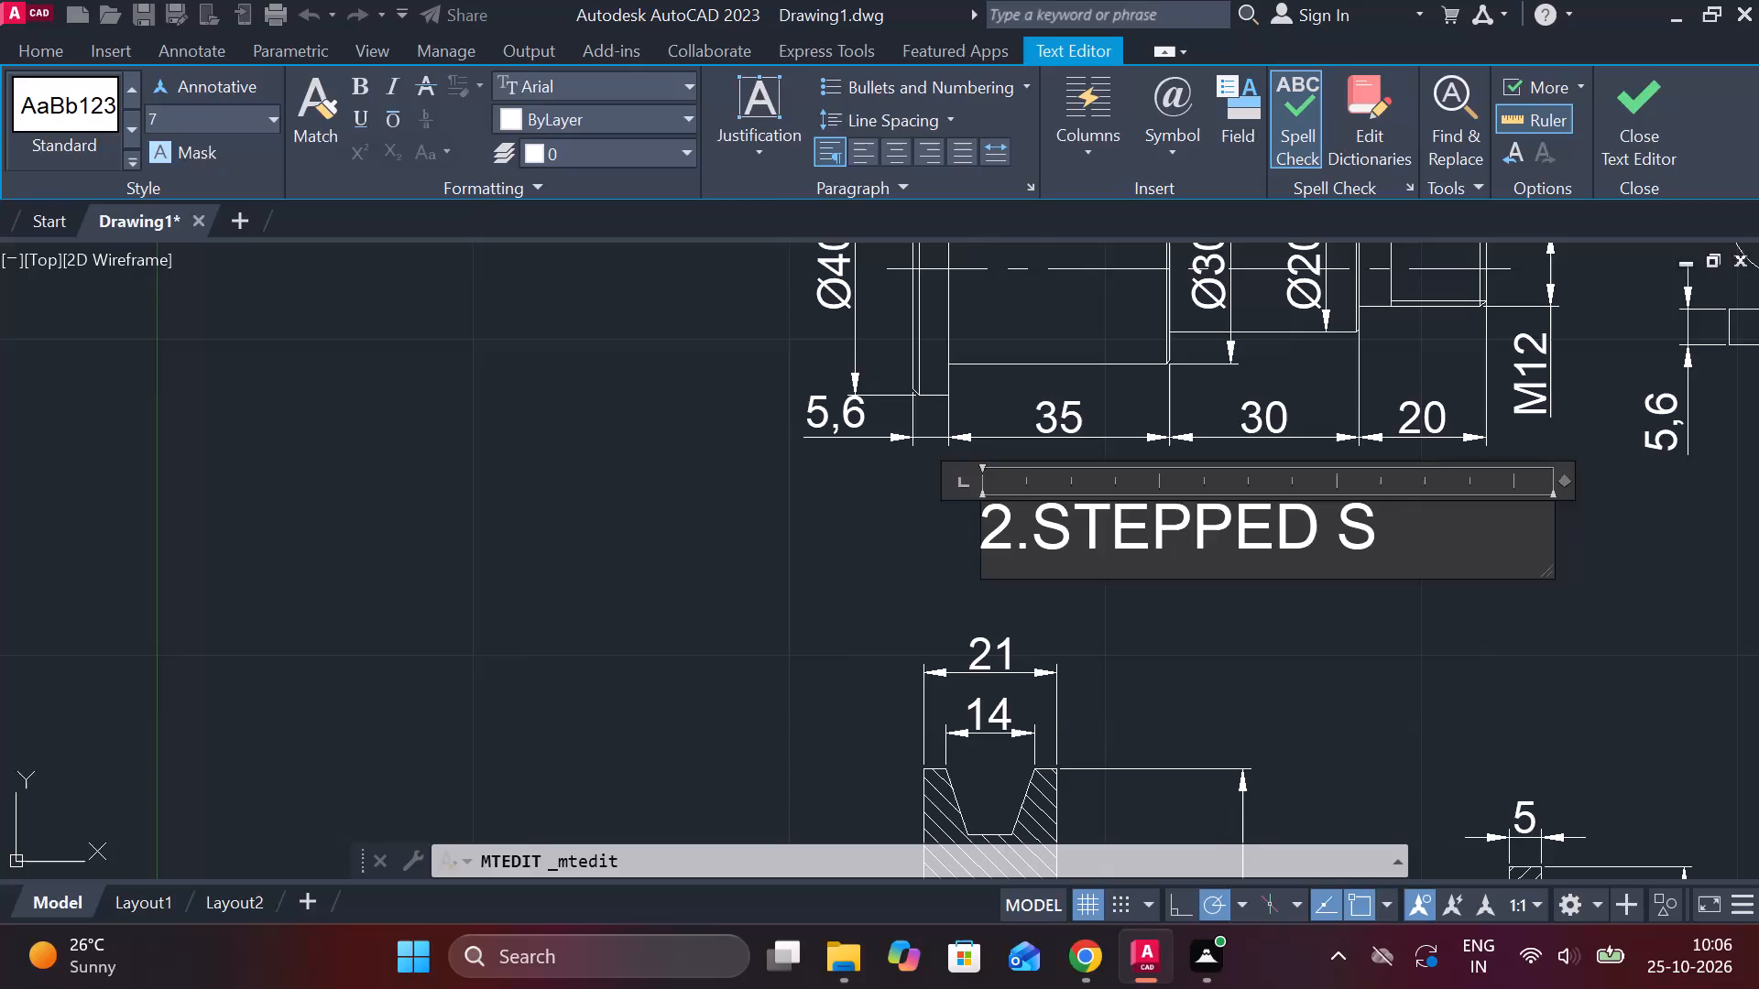
text(HA)
text(FT)
click(1614, 114)
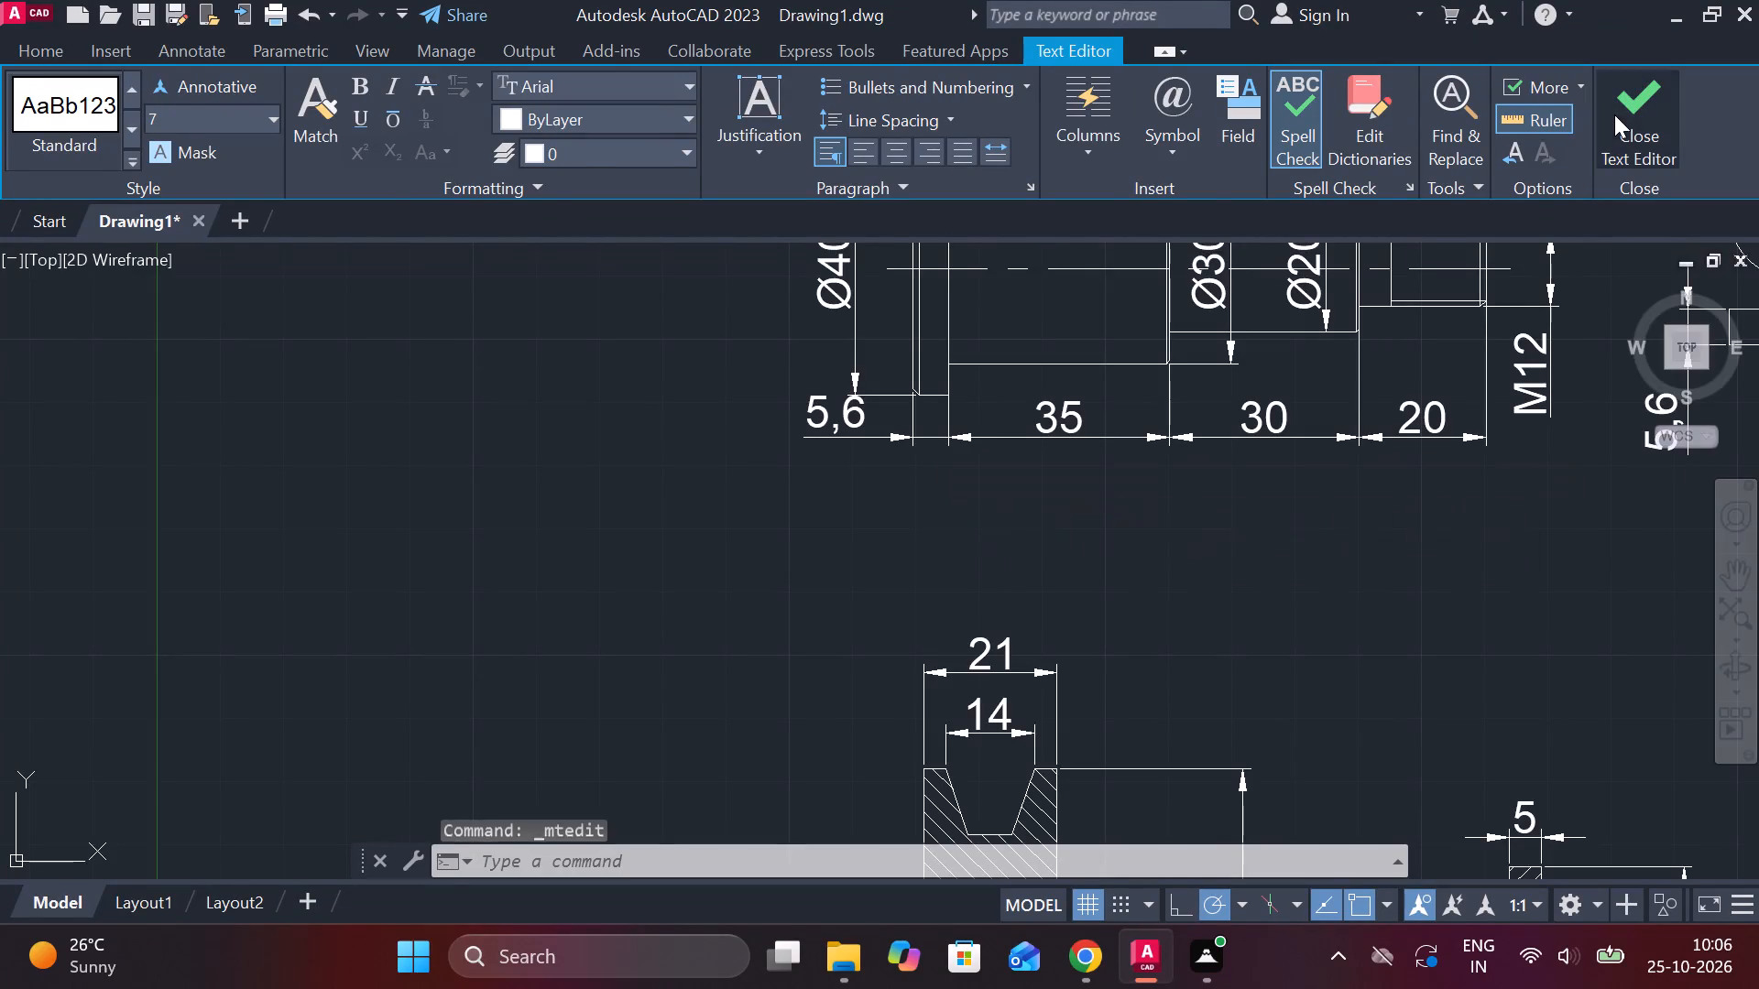
scroll(1418, 690, down, 2)
scroll(1424, 682, up, 2)
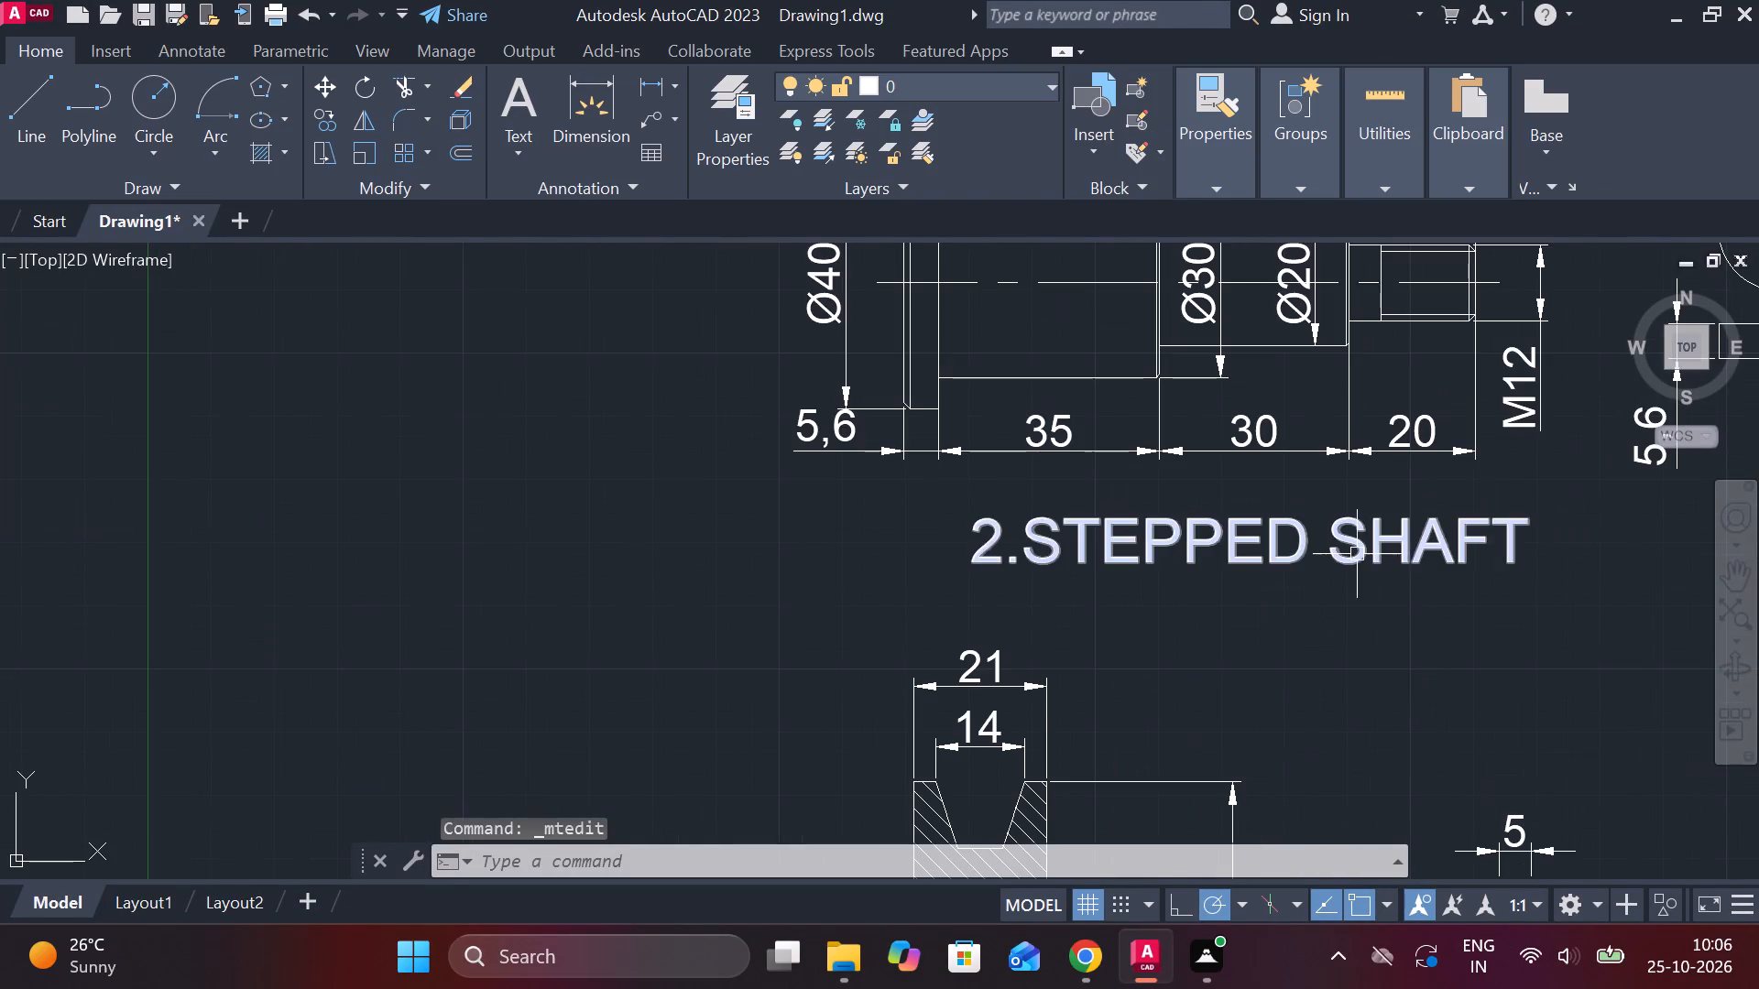
click(1357, 554)
scroll(1415, 571, down, 2)
middle_drag(1457, 653, 1275, 625)
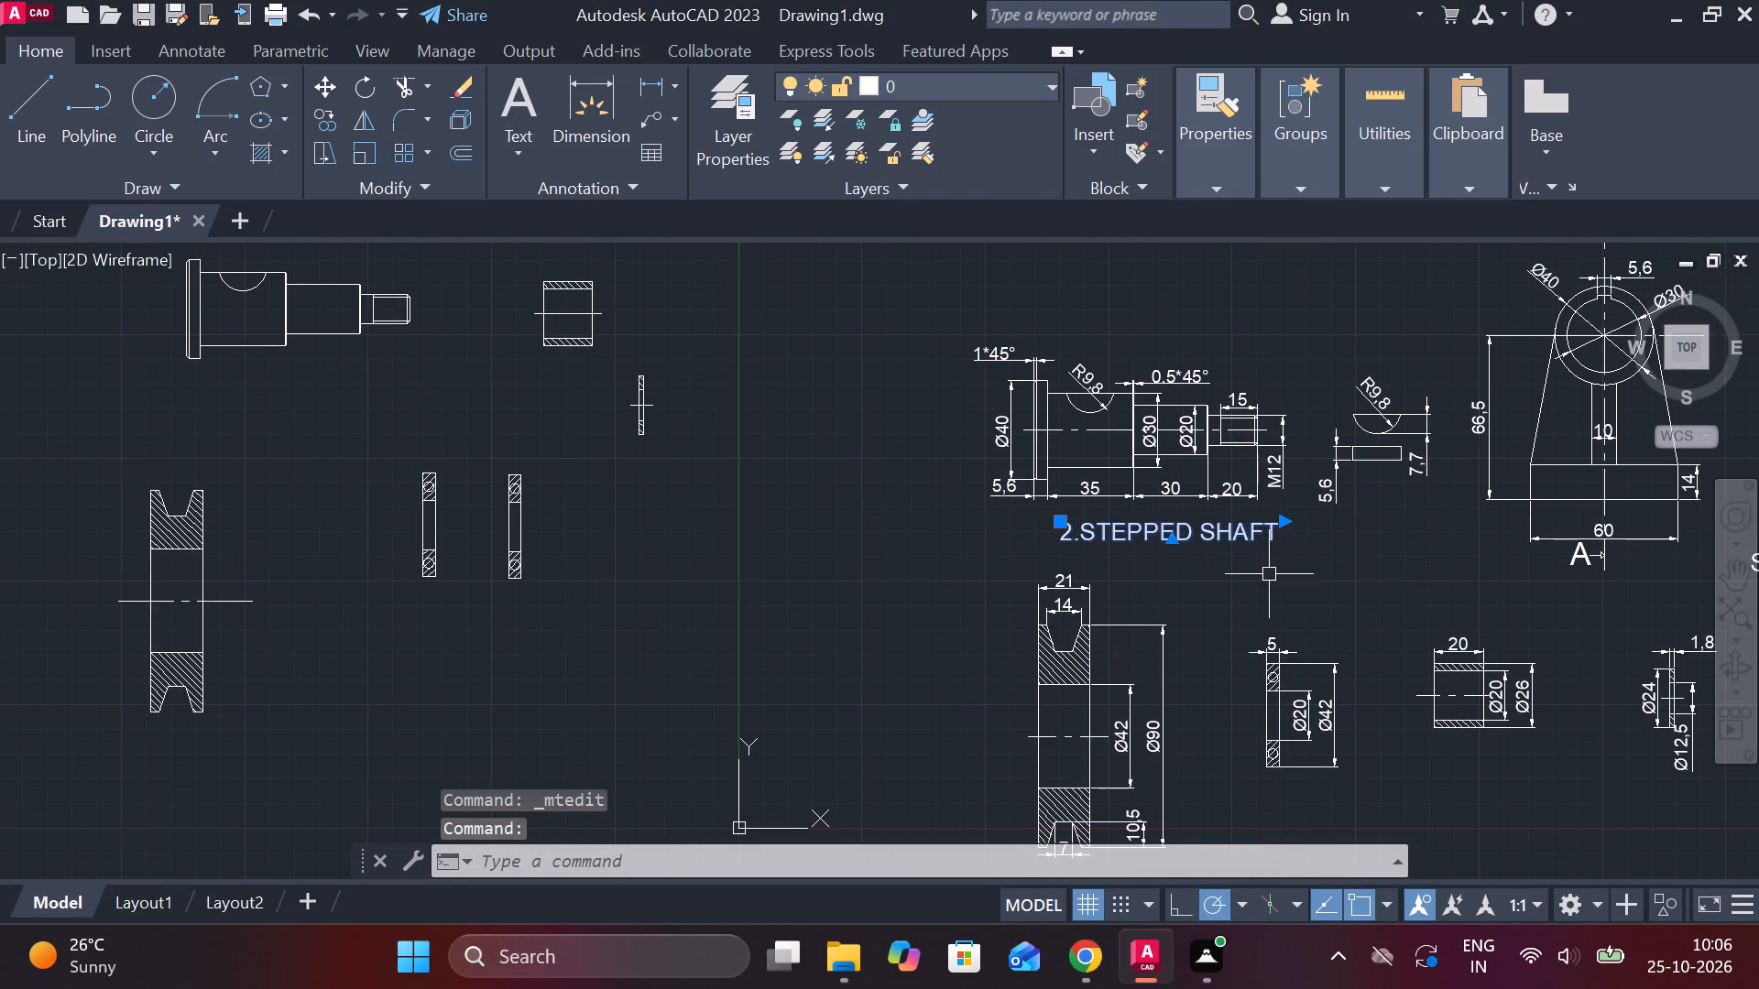
key(Escape)
Change the label below the bearing support's section view to 1.BEARING HOUSING and widen its text frame to fit one line.
middle_drag(1272, 573, 842, 616)
scroll(1370, 659, up, 1)
middle_drag(1370, 659, 1271, 668)
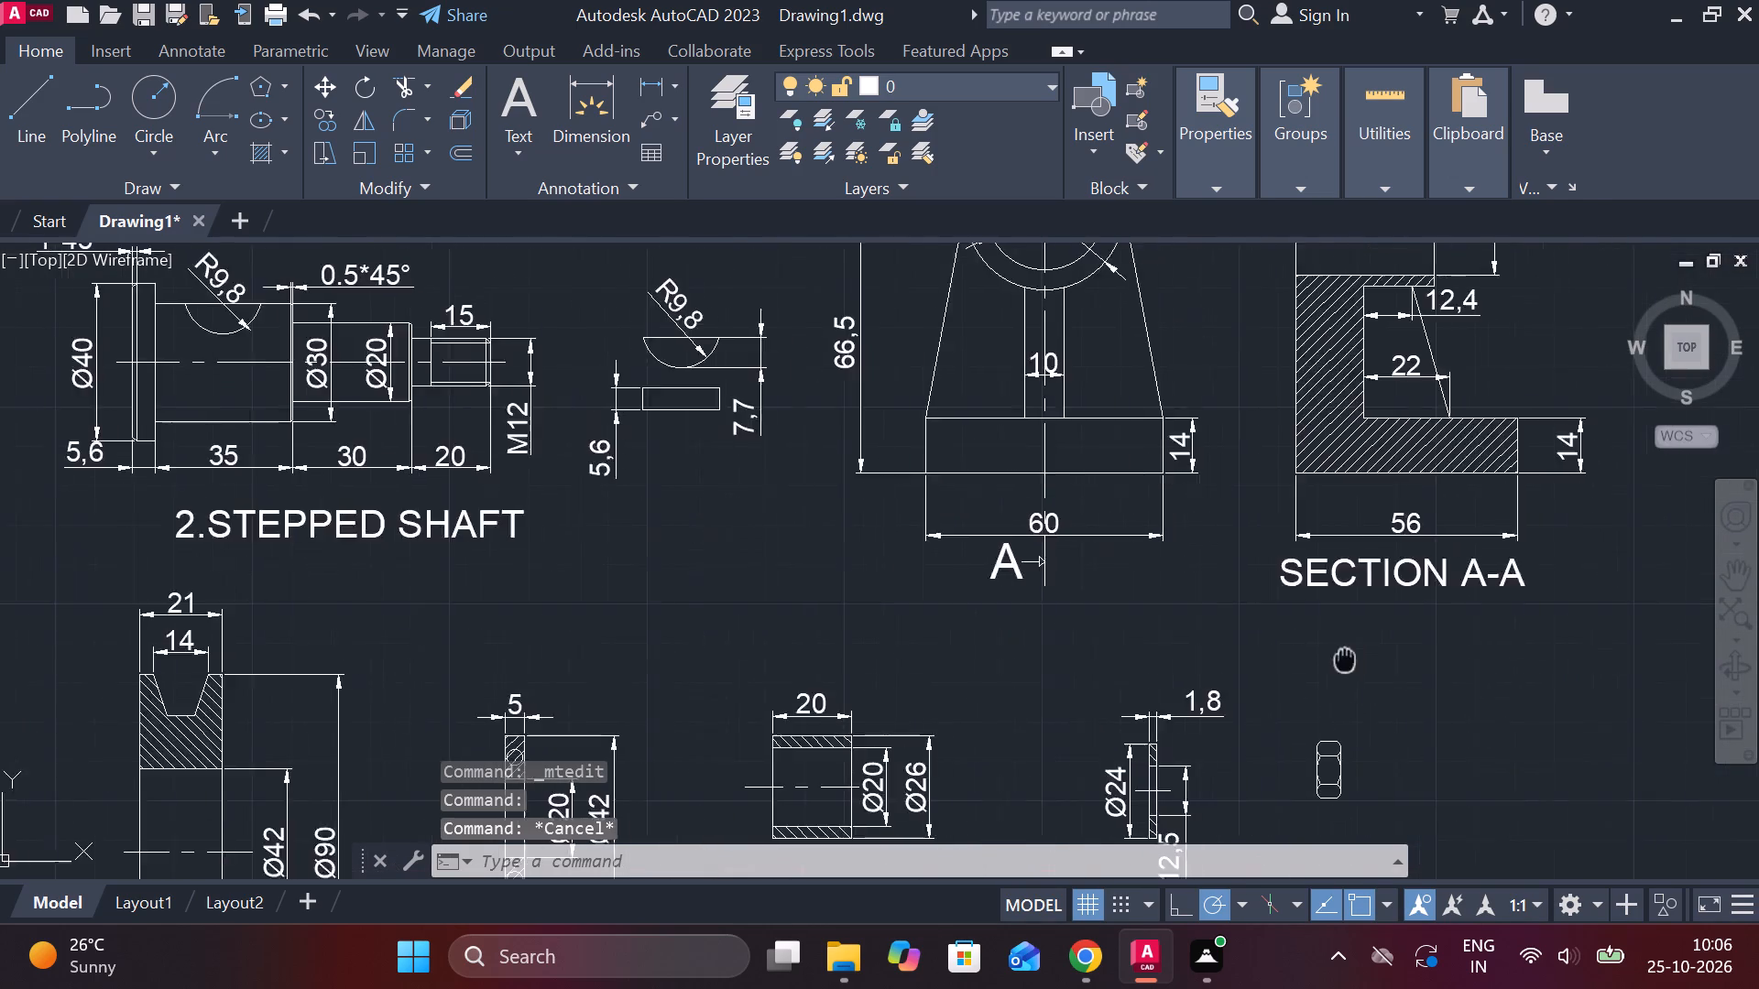
middle_drag(1271, 668, 1157, 672)
double_click(1189, 584)
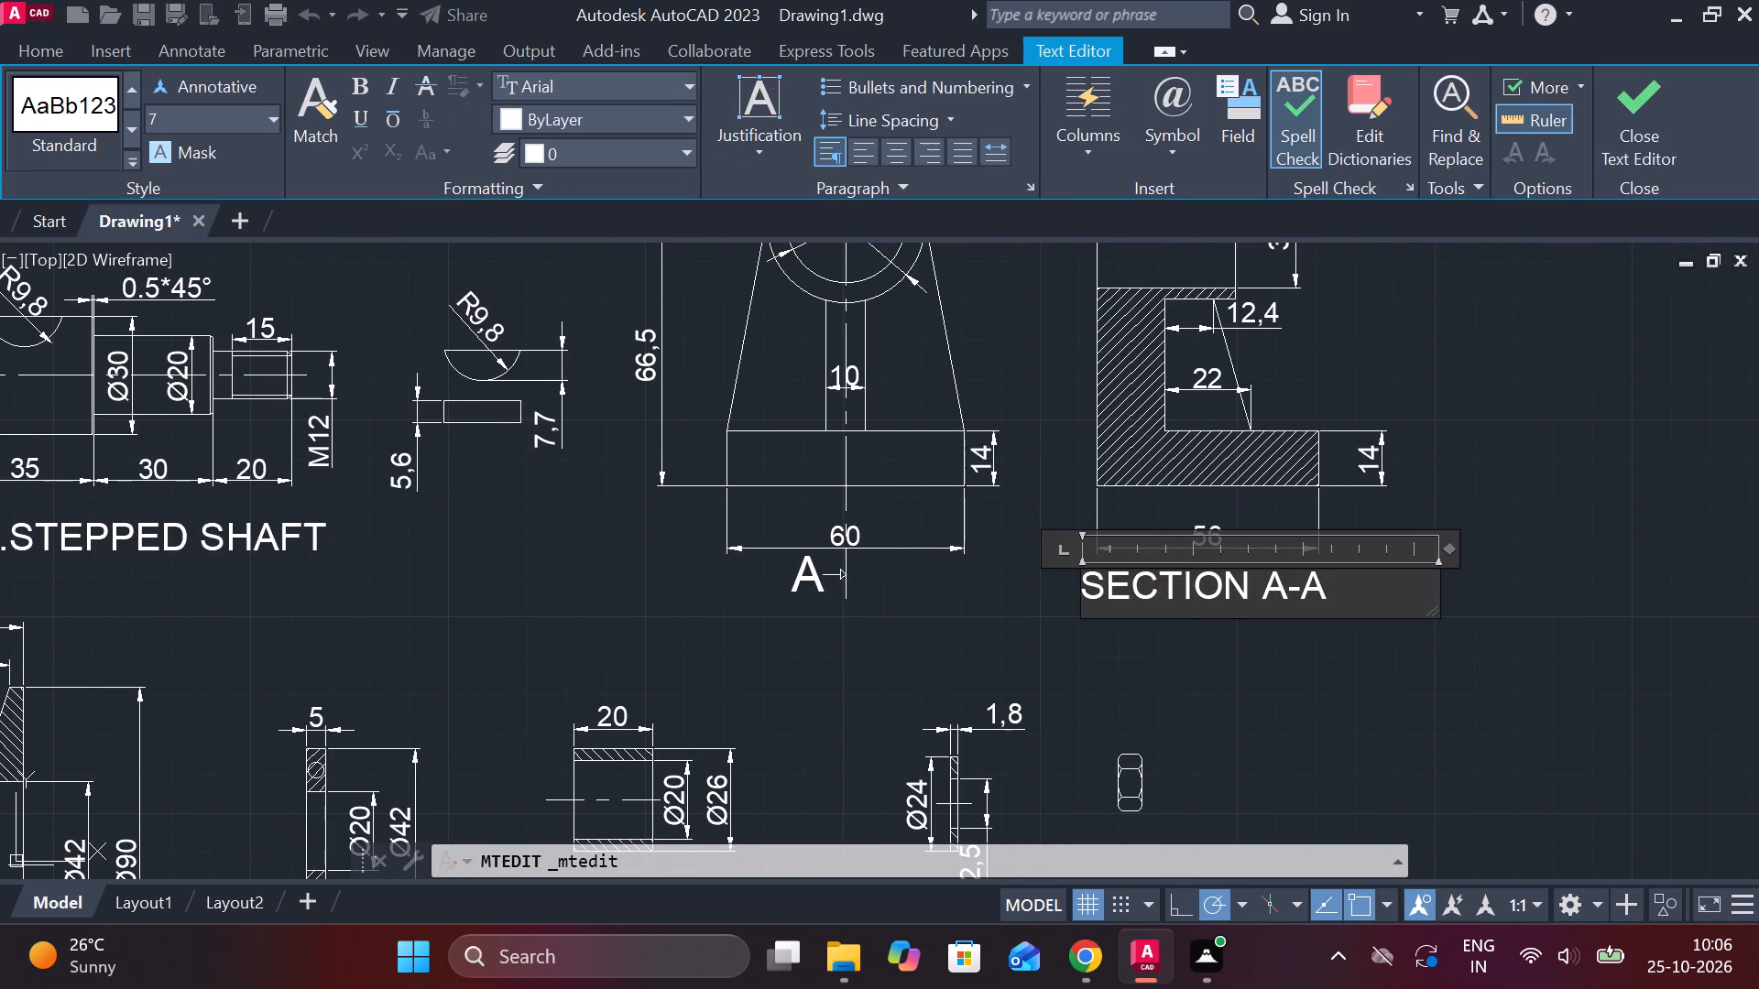
click(1340, 587)
key(BackSpace)
key(BackSpace)
key(BackSpace)
key(BackSpace)
key(BackSpace)
key(BackSpace)
key(BackSpace)
key(BackSpace)
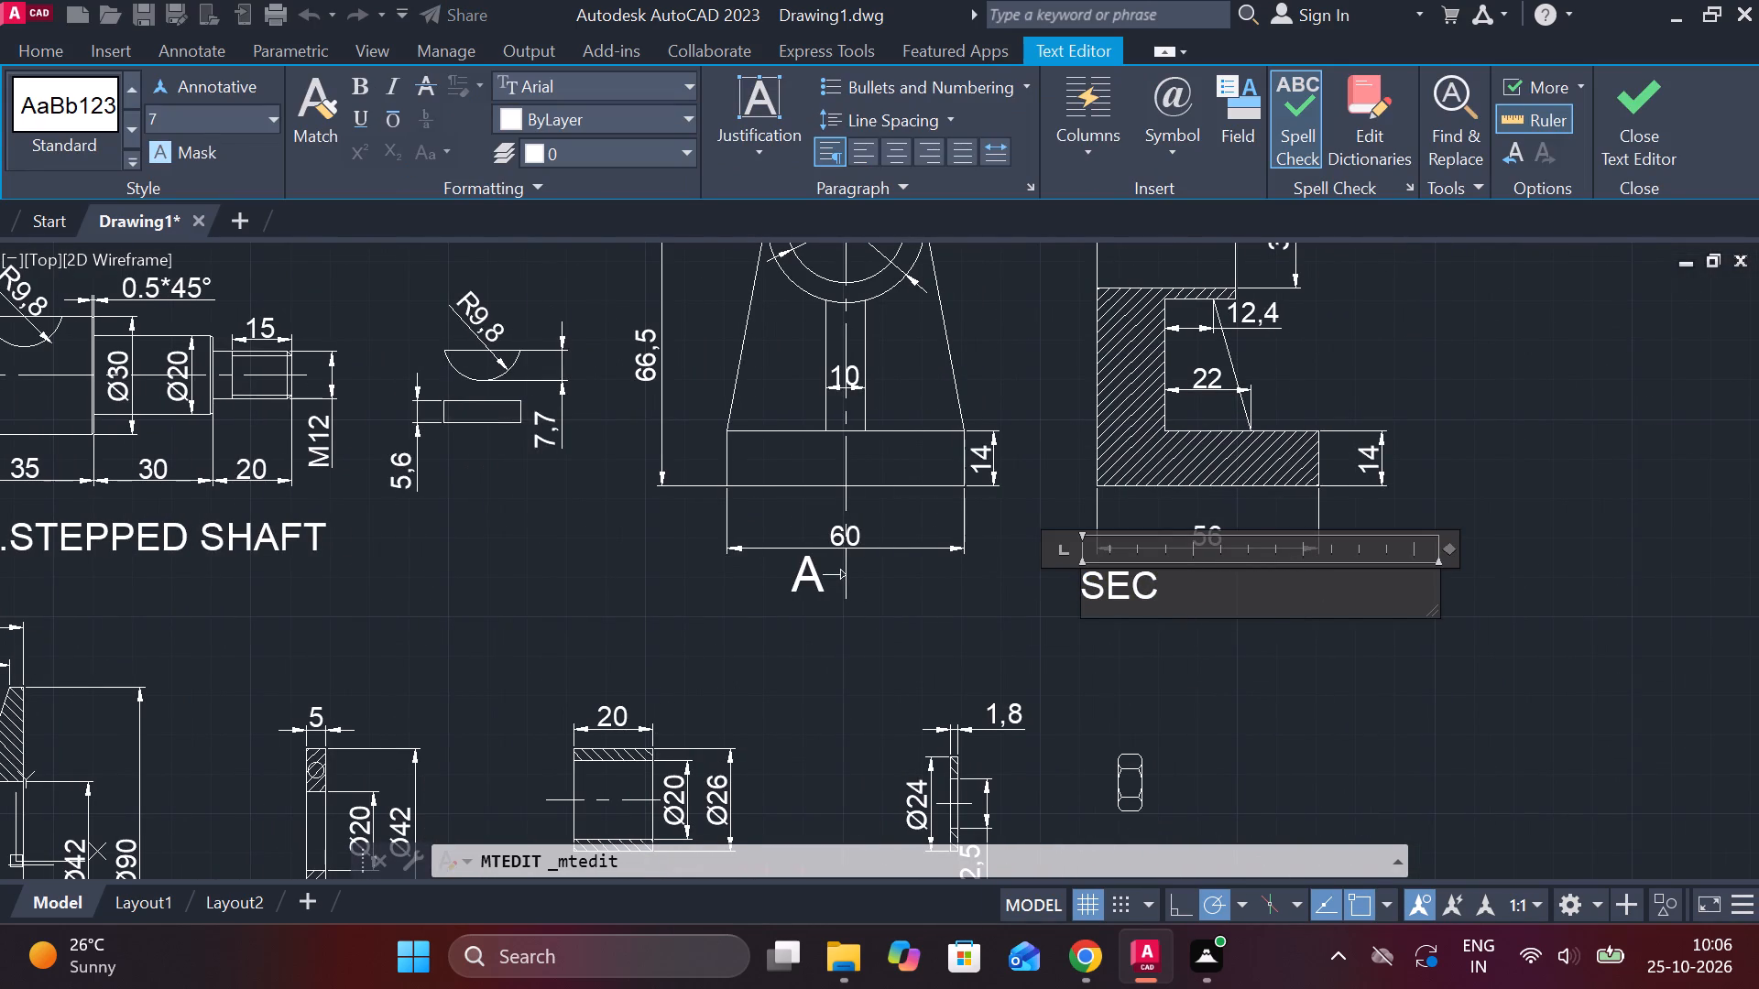
key(BackSpace)
key(BackSpace)
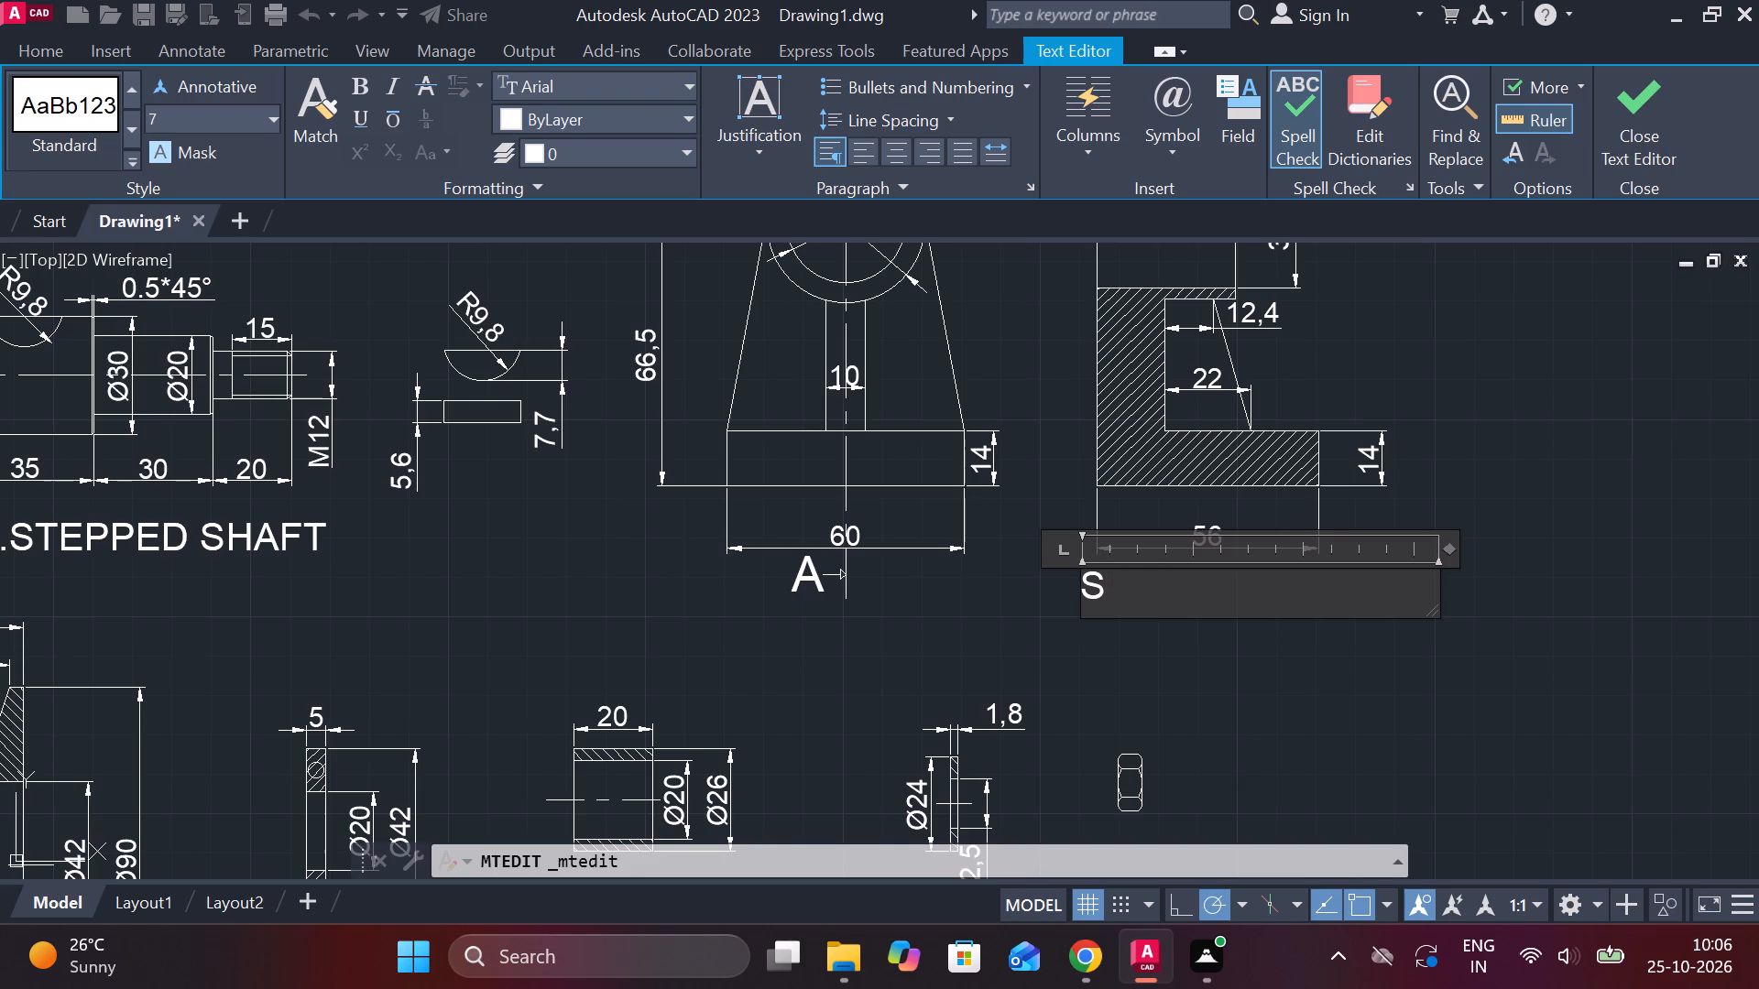
key(BackSpace)
key(1)
key(period)
text(BEARING)
key(space)
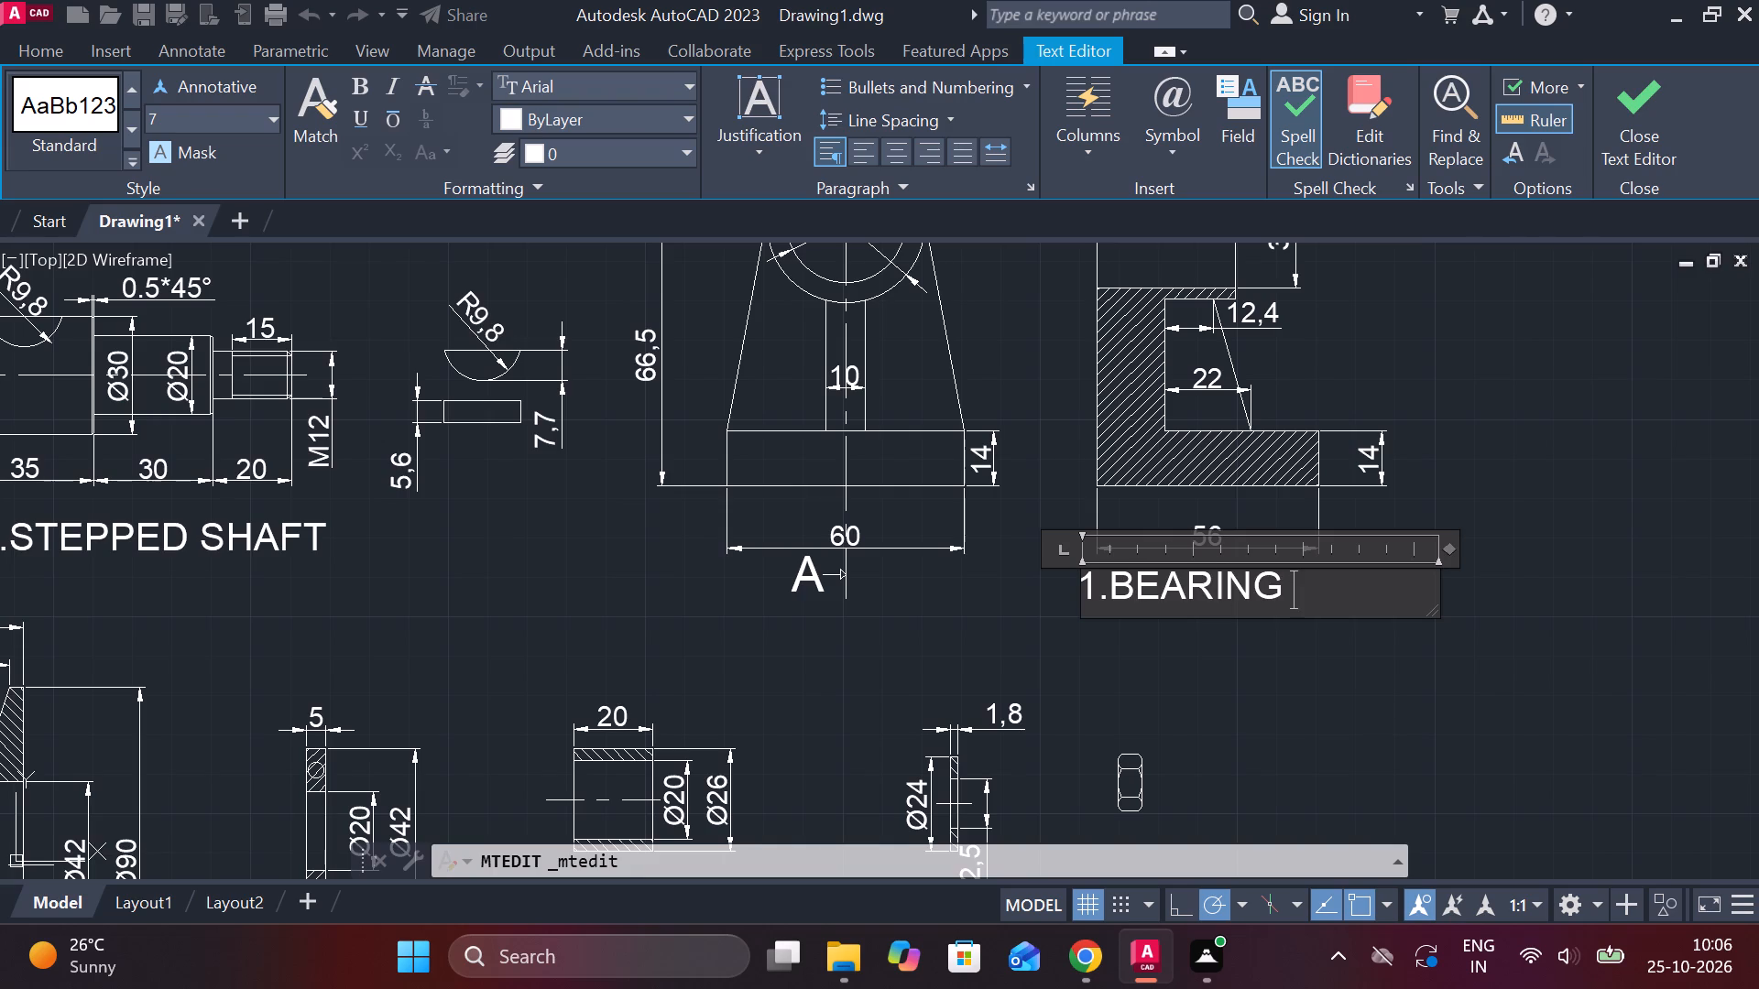
key(h)
text(OUSING)
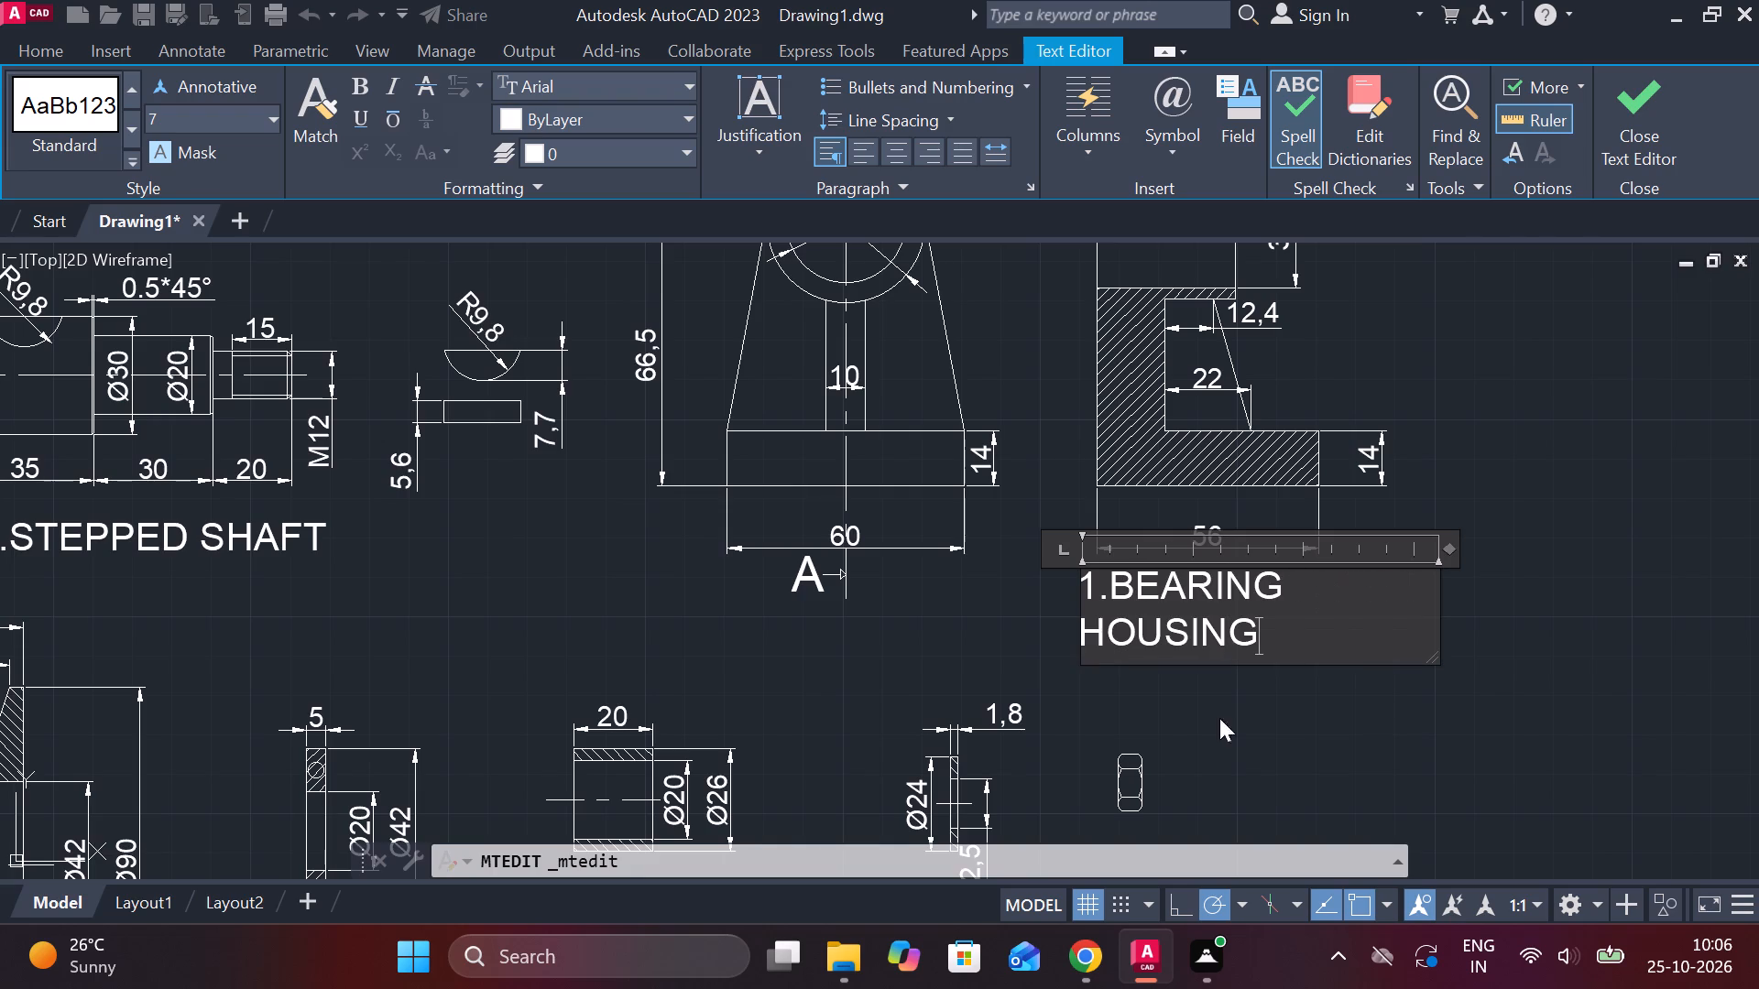
drag(1438, 591, 1506, 595)
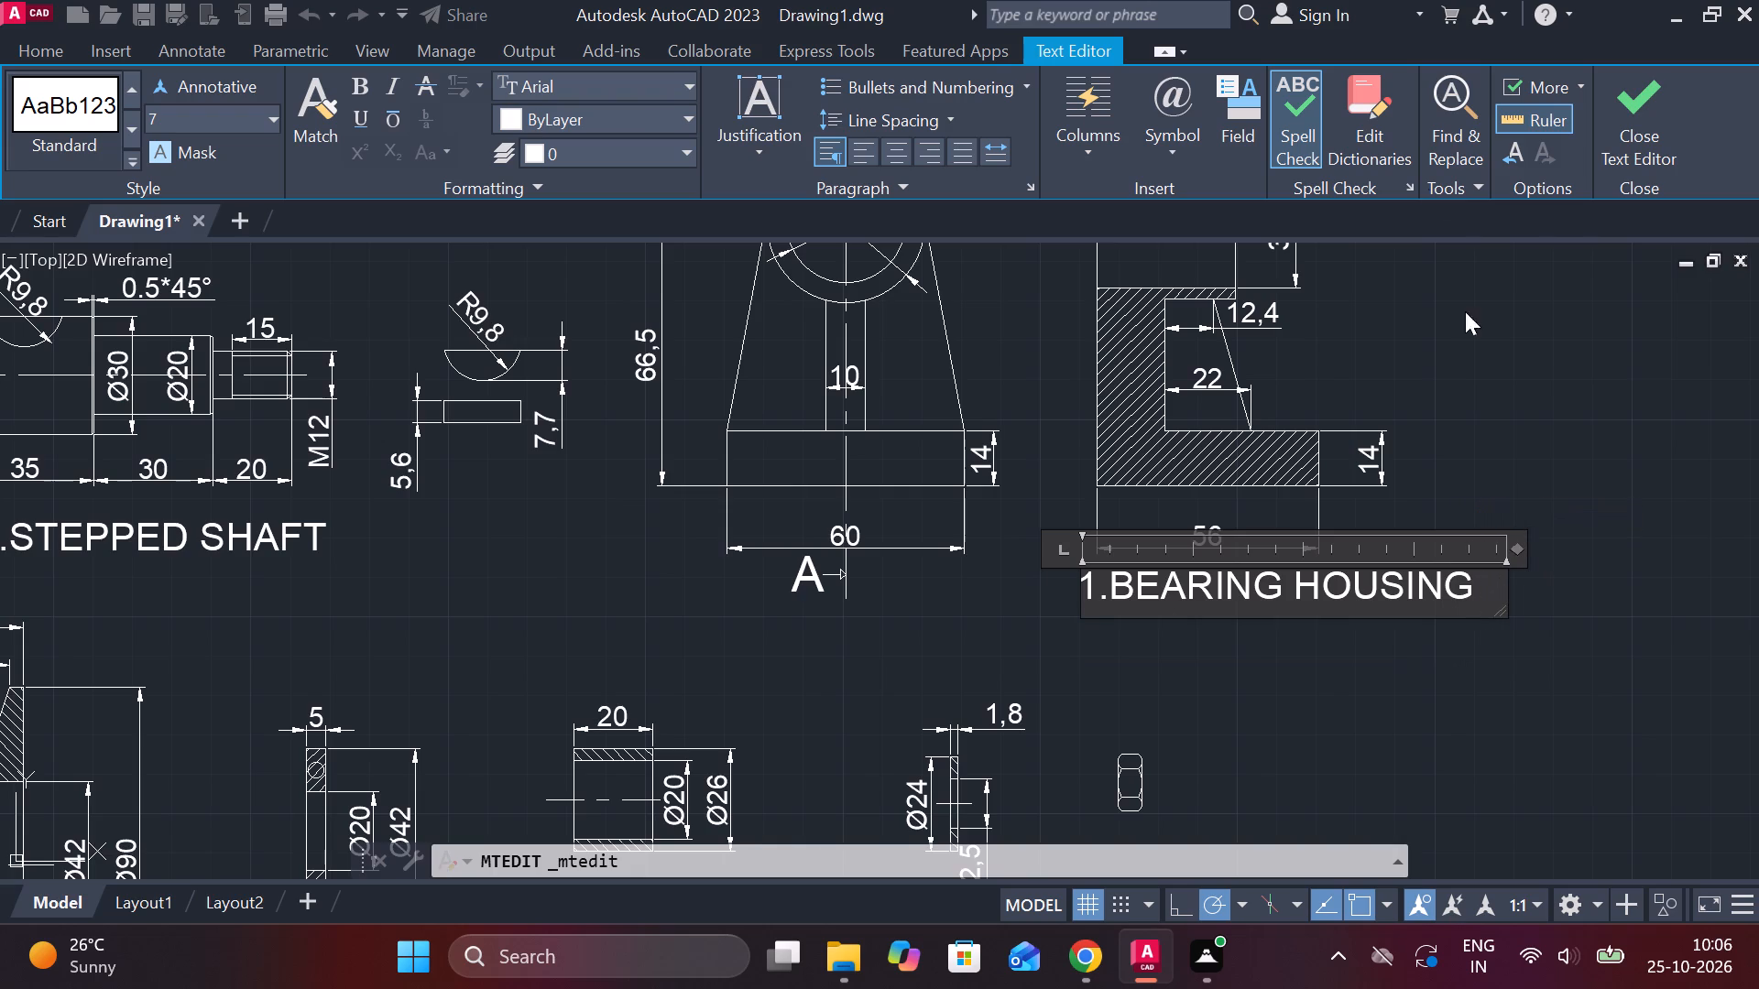
click(1628, 106)
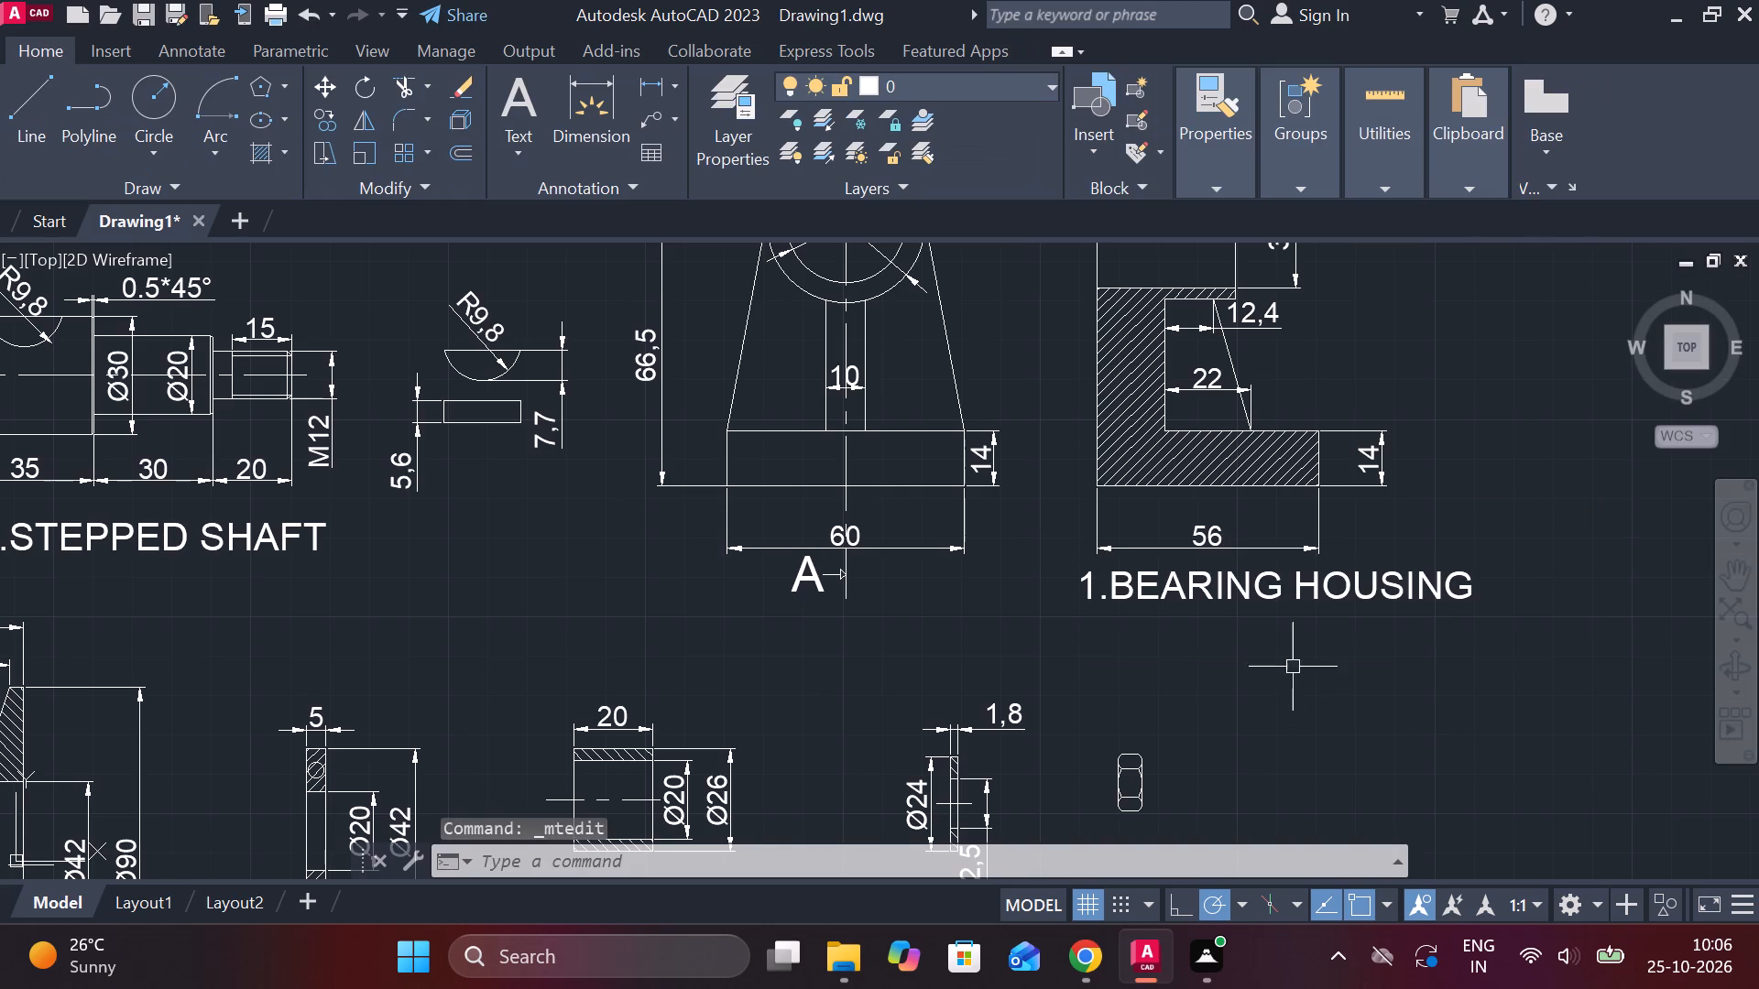
Copy the 2.STEPPED SHAFT label to a spot below the dimensioned pulley and another below the dimensioned bearing ring.
scroll(1284, 643, down, 2)
middle_drag(1299, 693, 1386, 598)
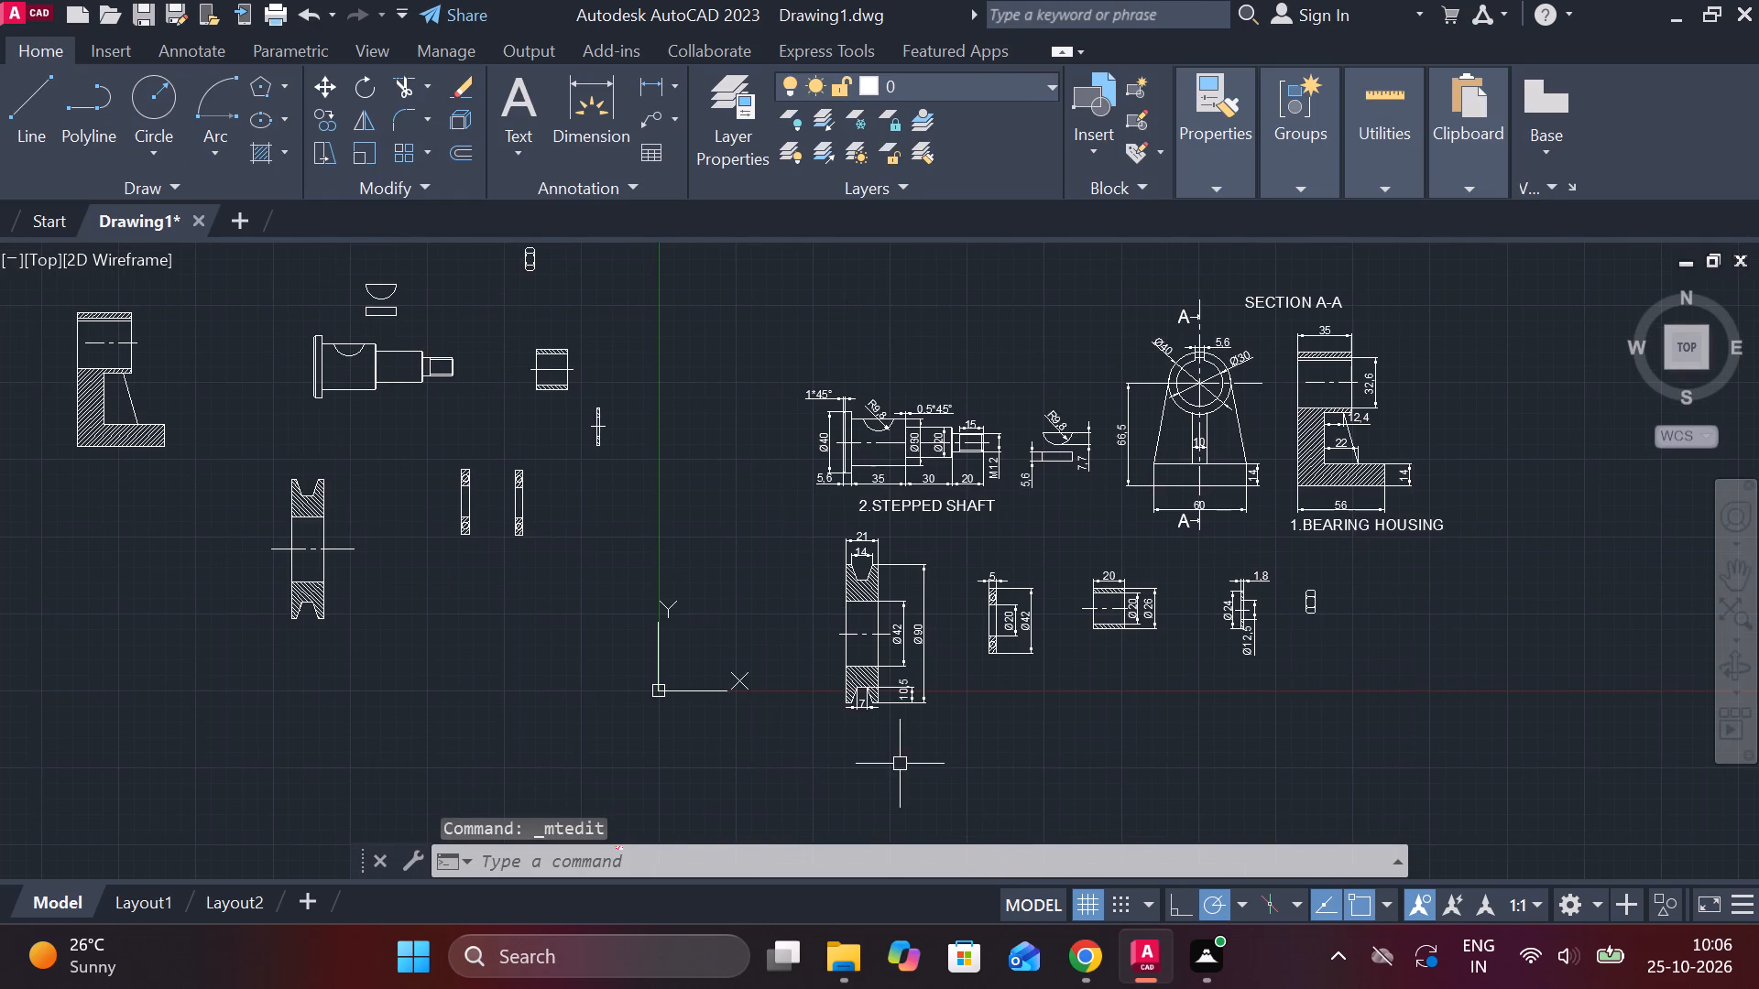
scroll(900, 763, up, 1)
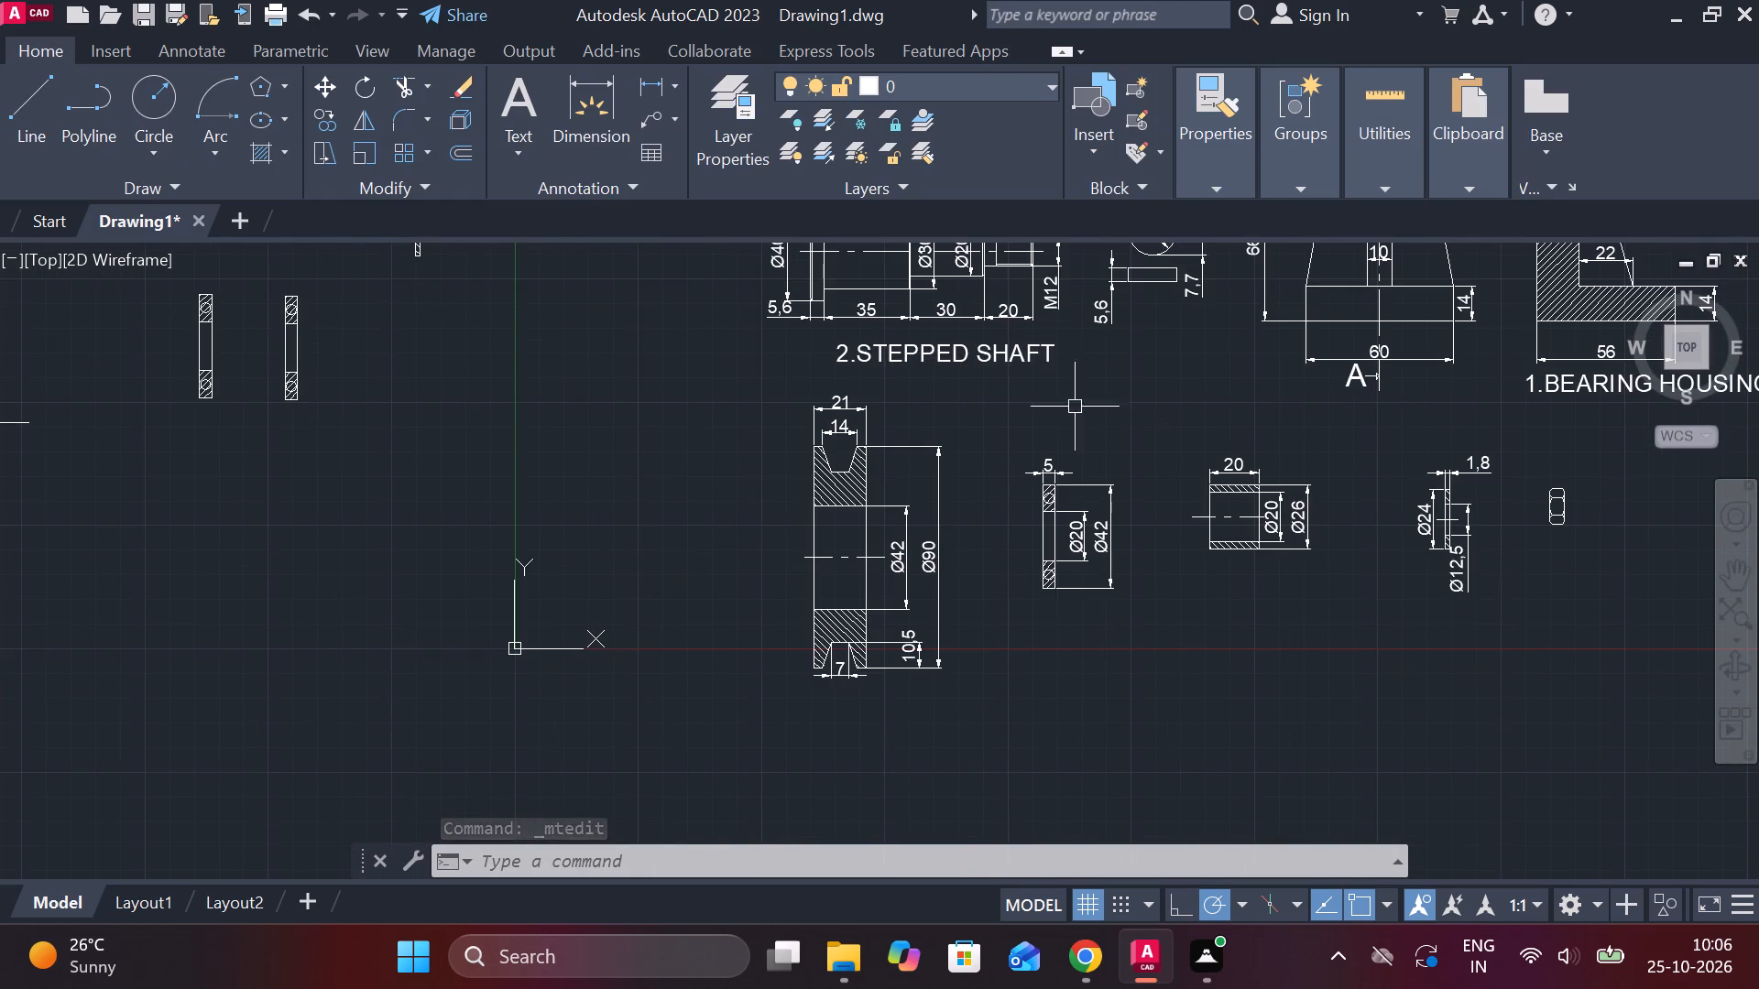
click(1004, 358)
text(CO)
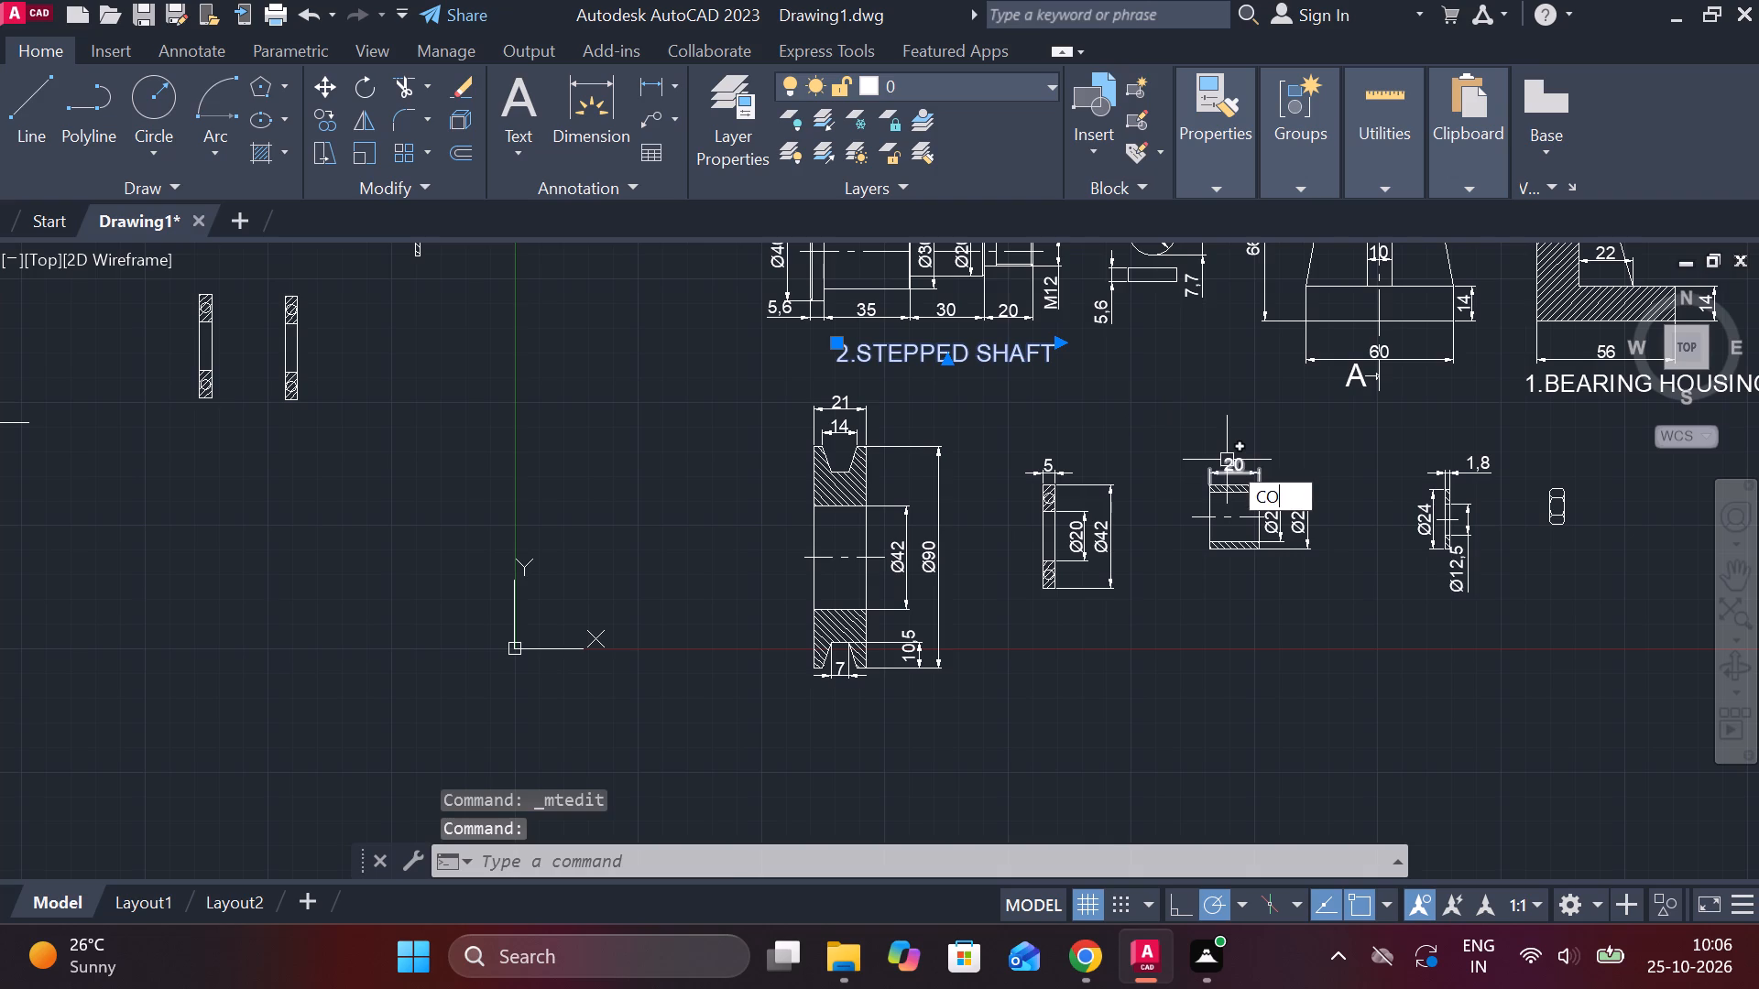
key(Return)
click(1185, 403)
middle_drag(1183, 748, 1184, 695)
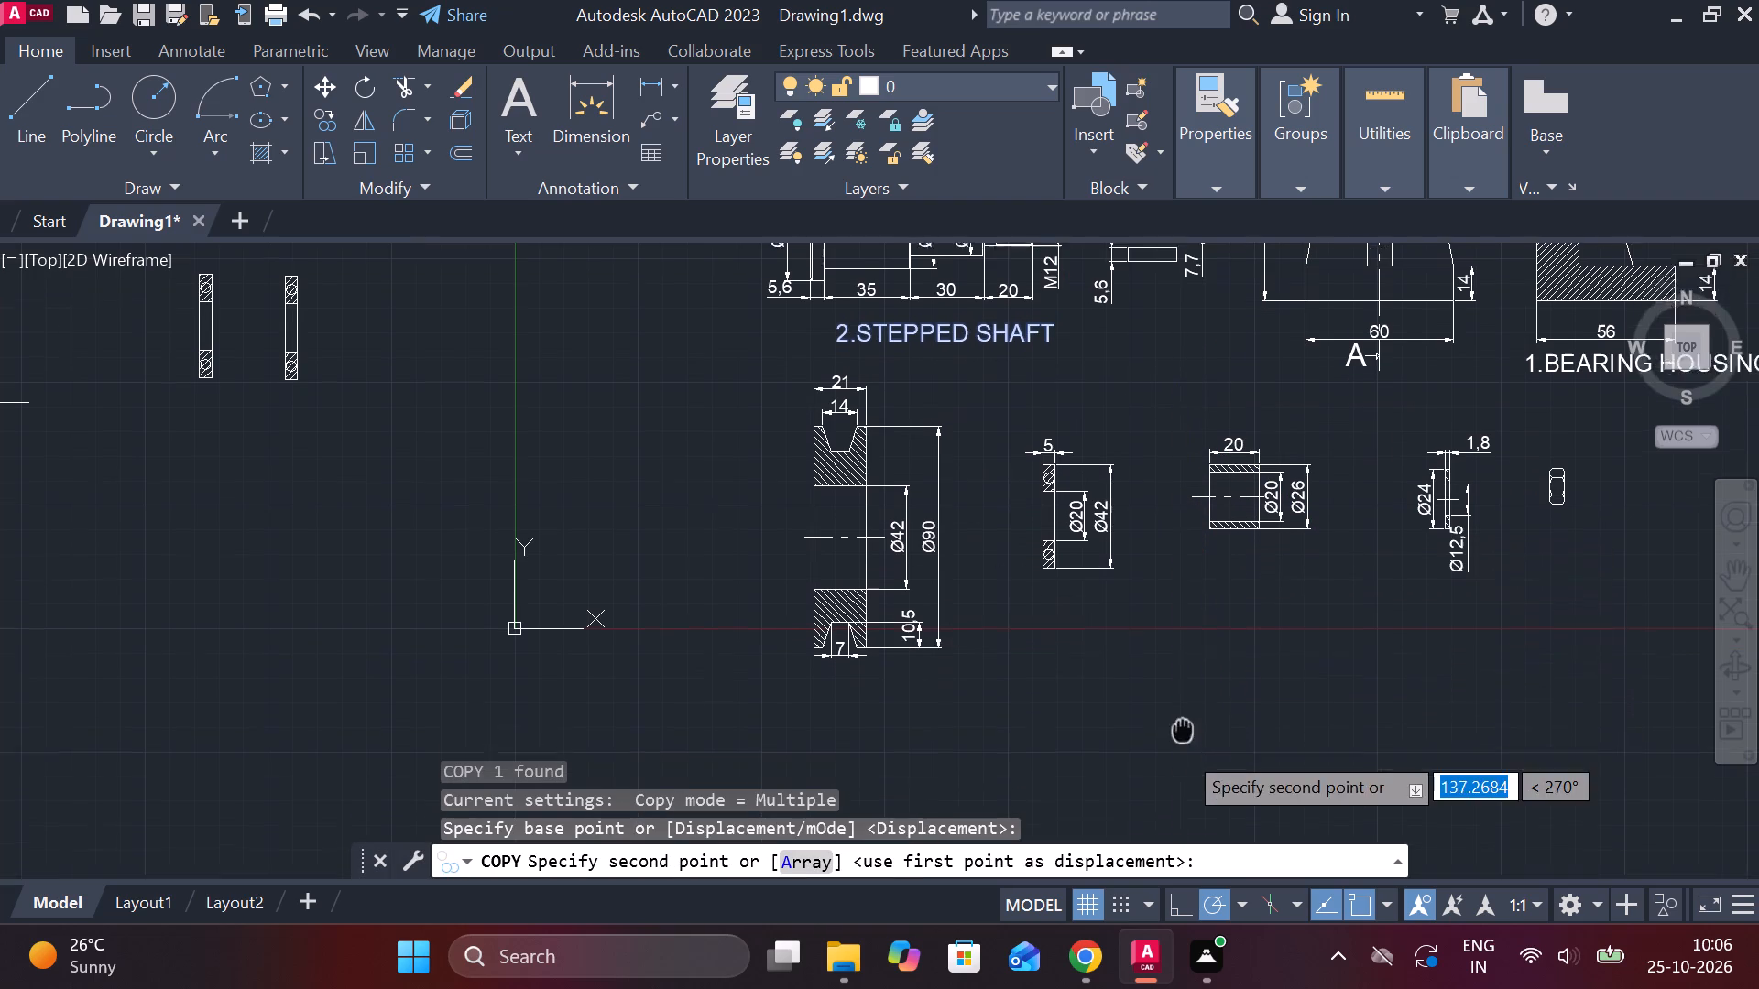
middle_drag(1184, 695, 1186, 687)
middle_drag(1146, 721, 1167, 678)
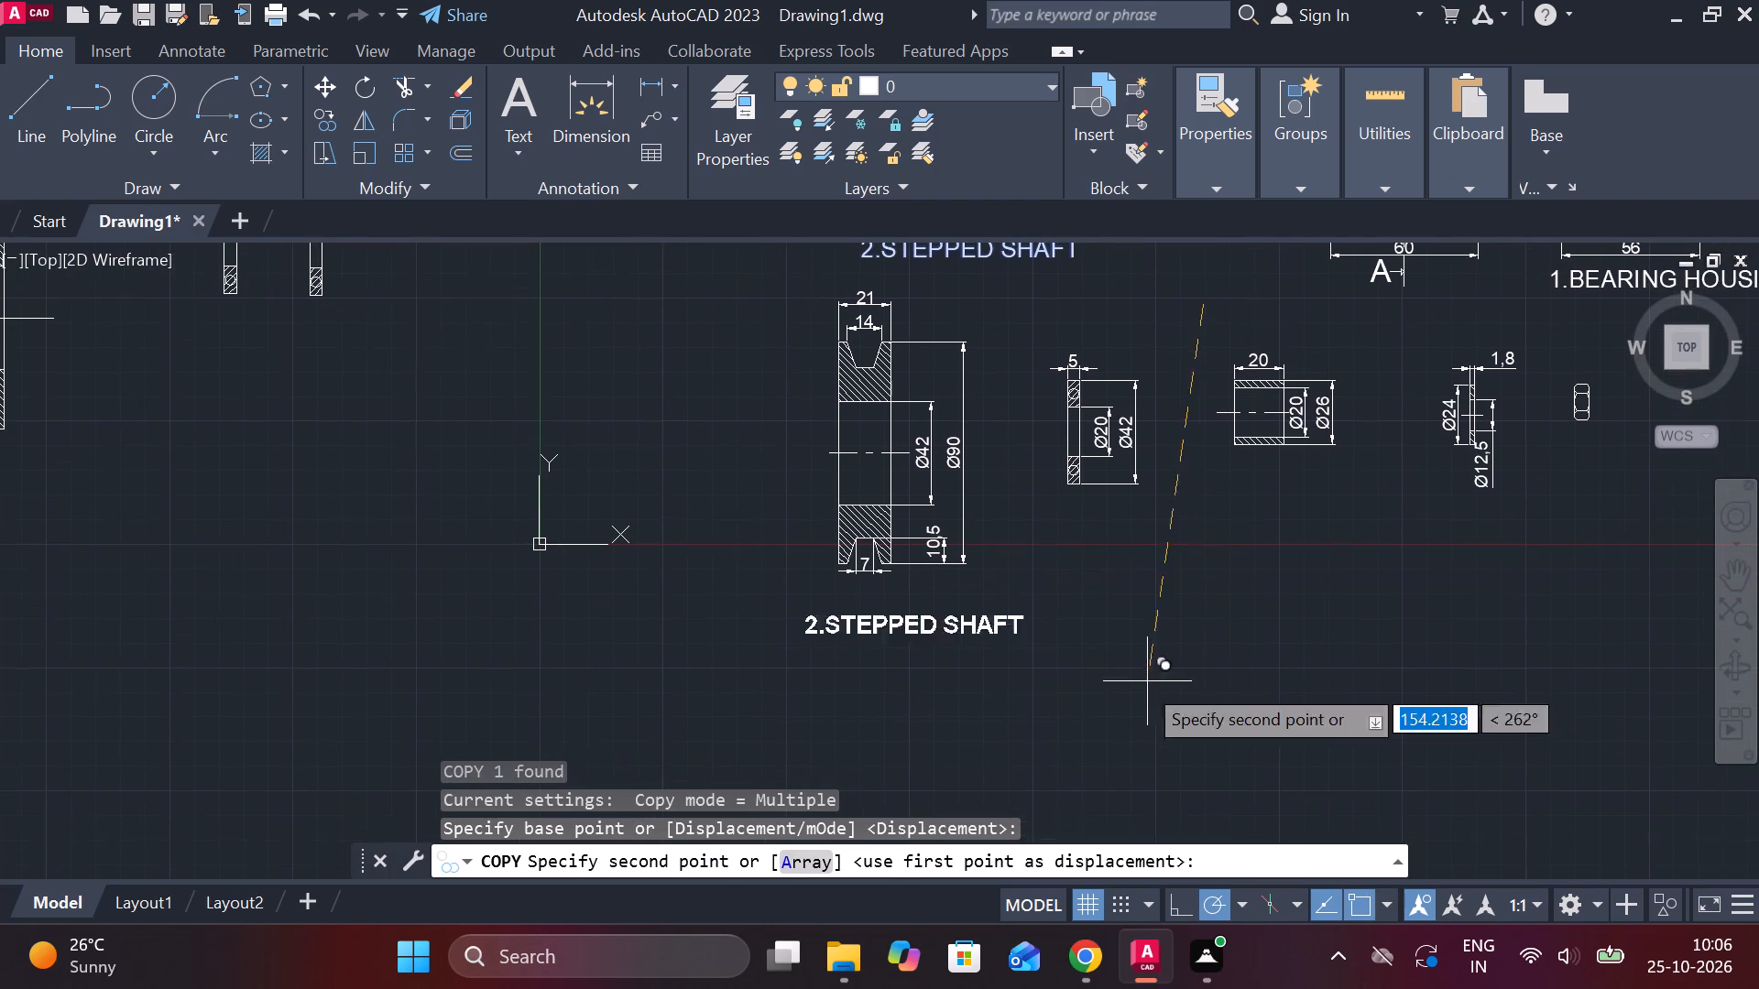
click(1145, 677)
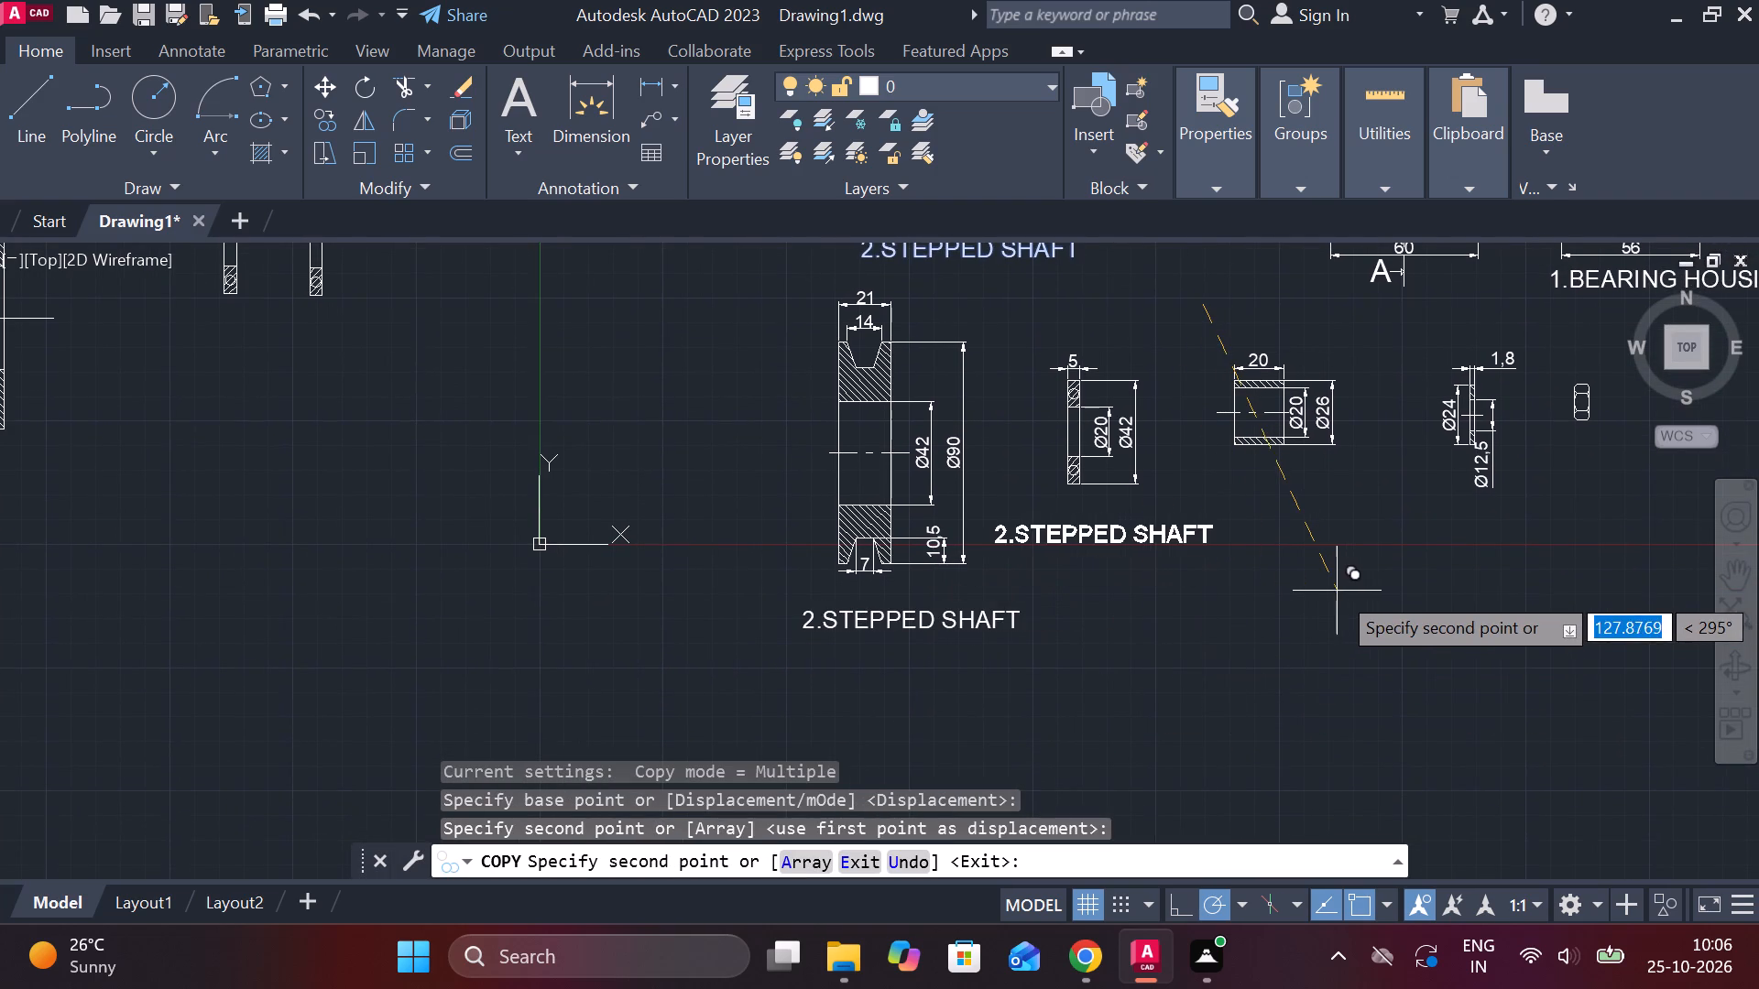
click(1347, 587)
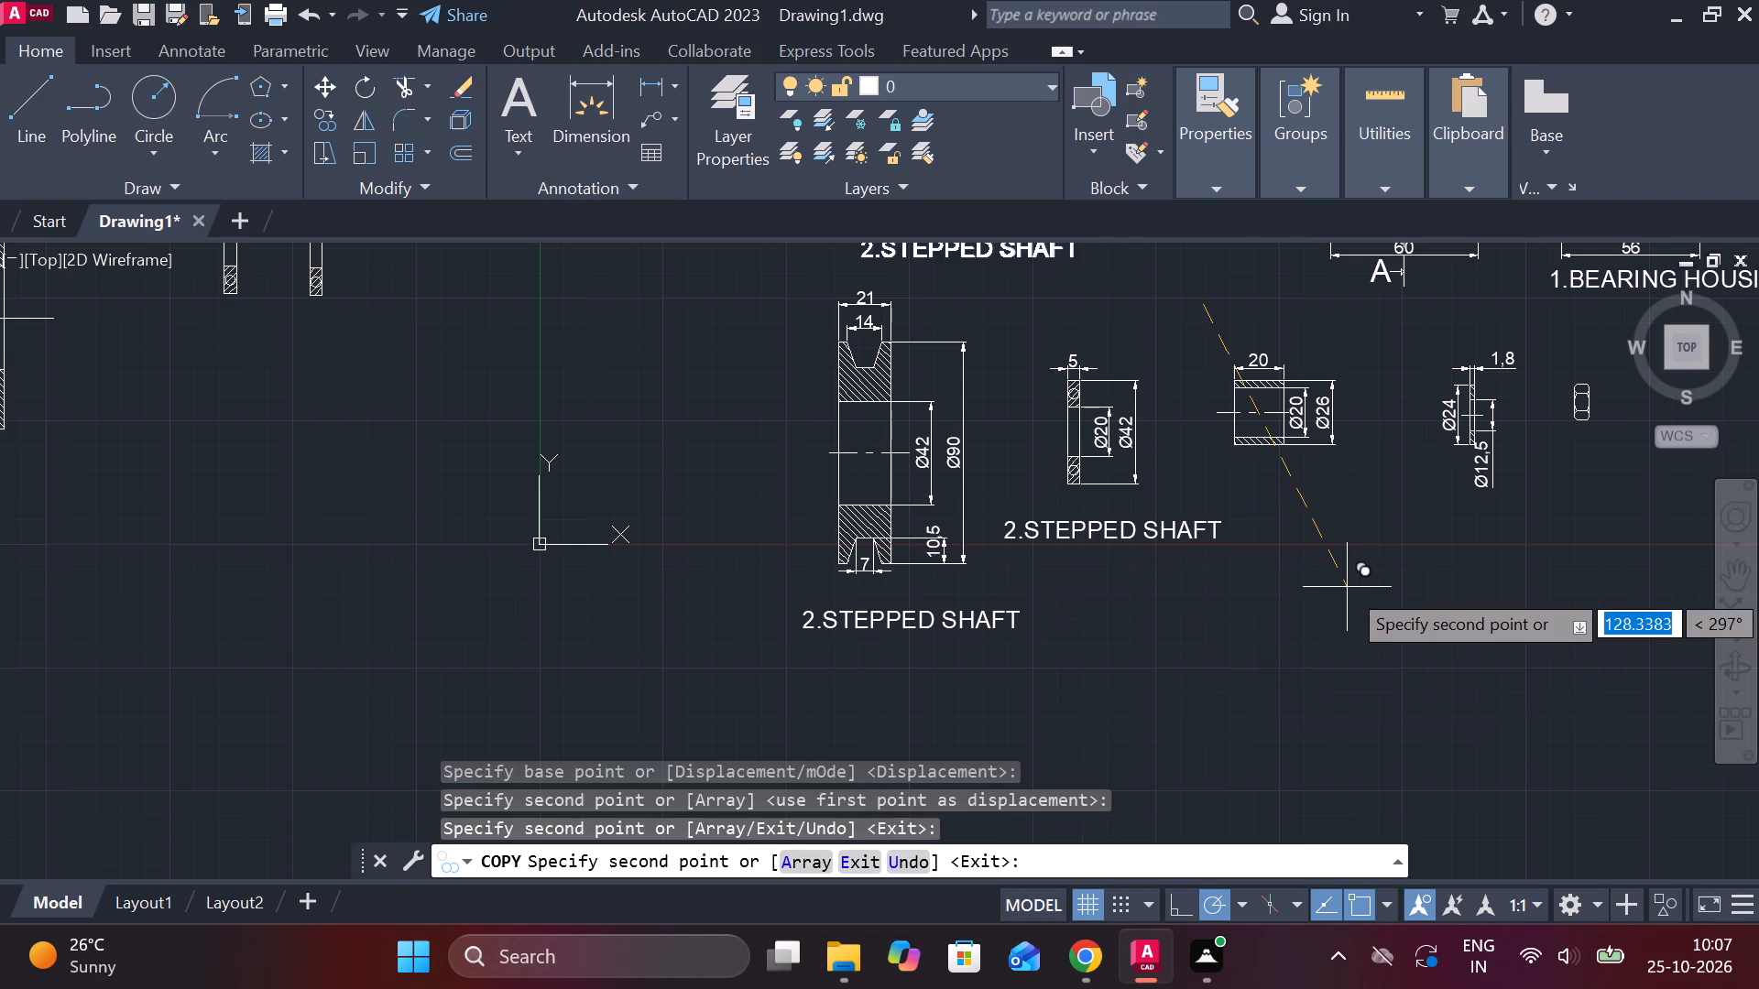
key(Escape)
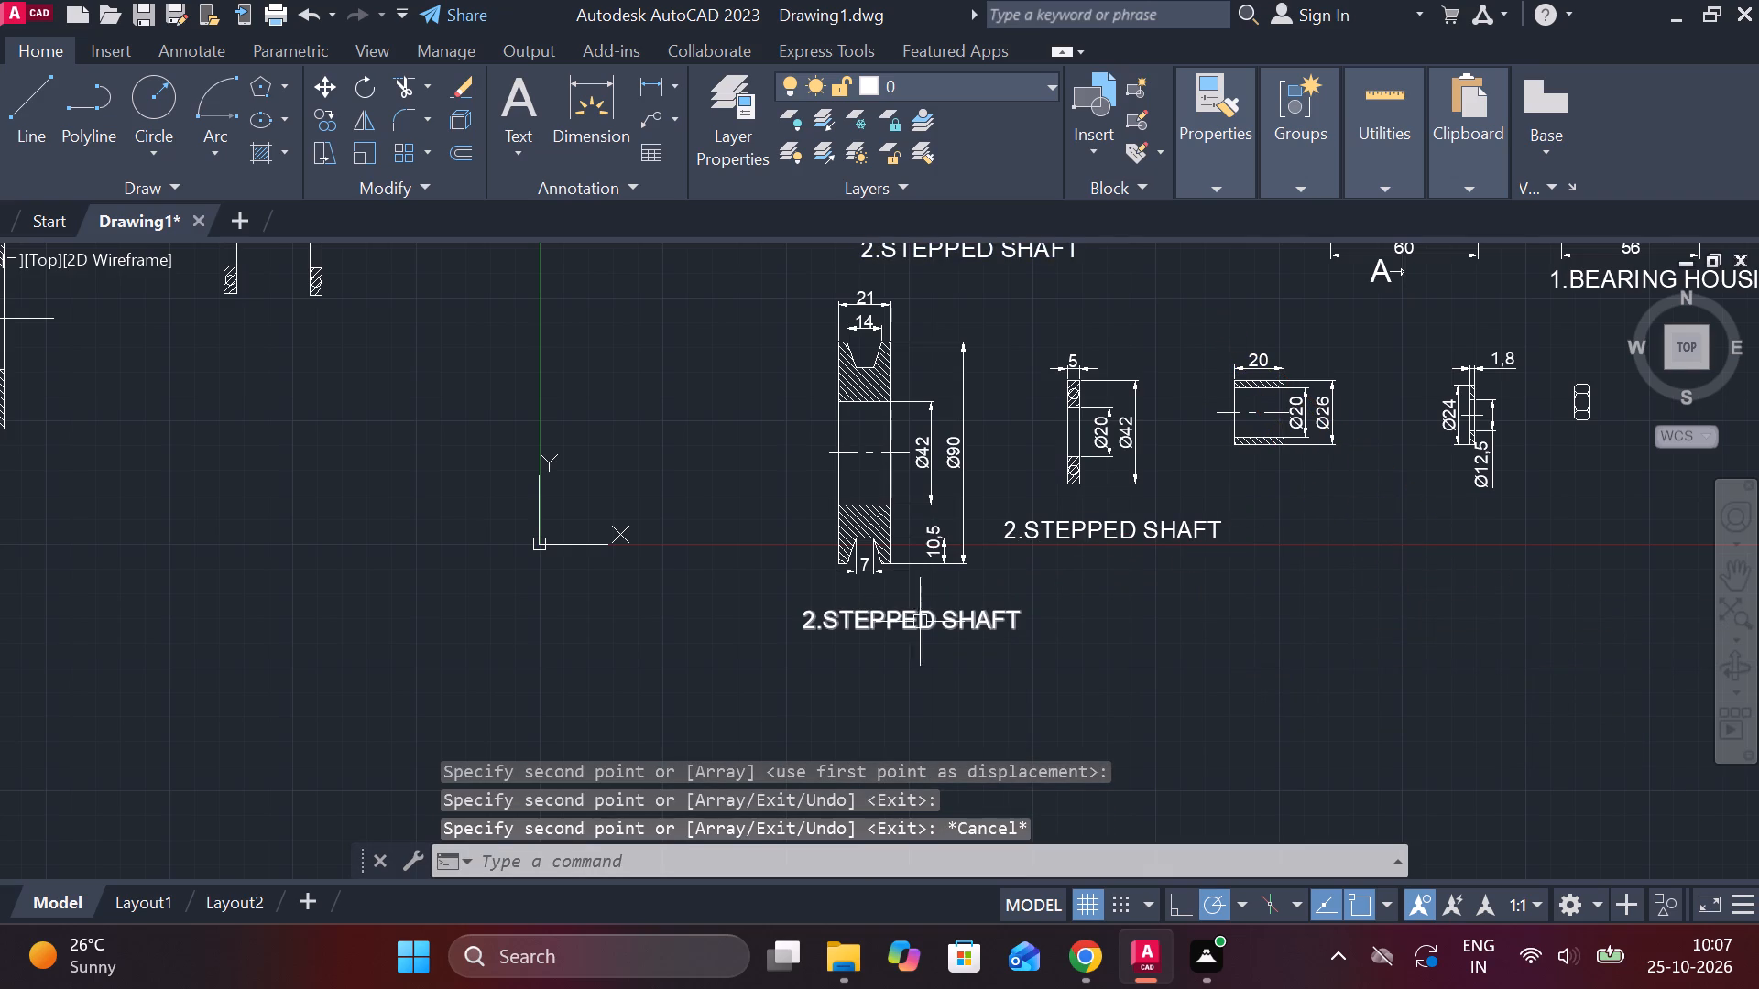
Change the label copy below the pulley to 7.PULLEY and narrow its text frame to fit the text.
double_click(929, 616)
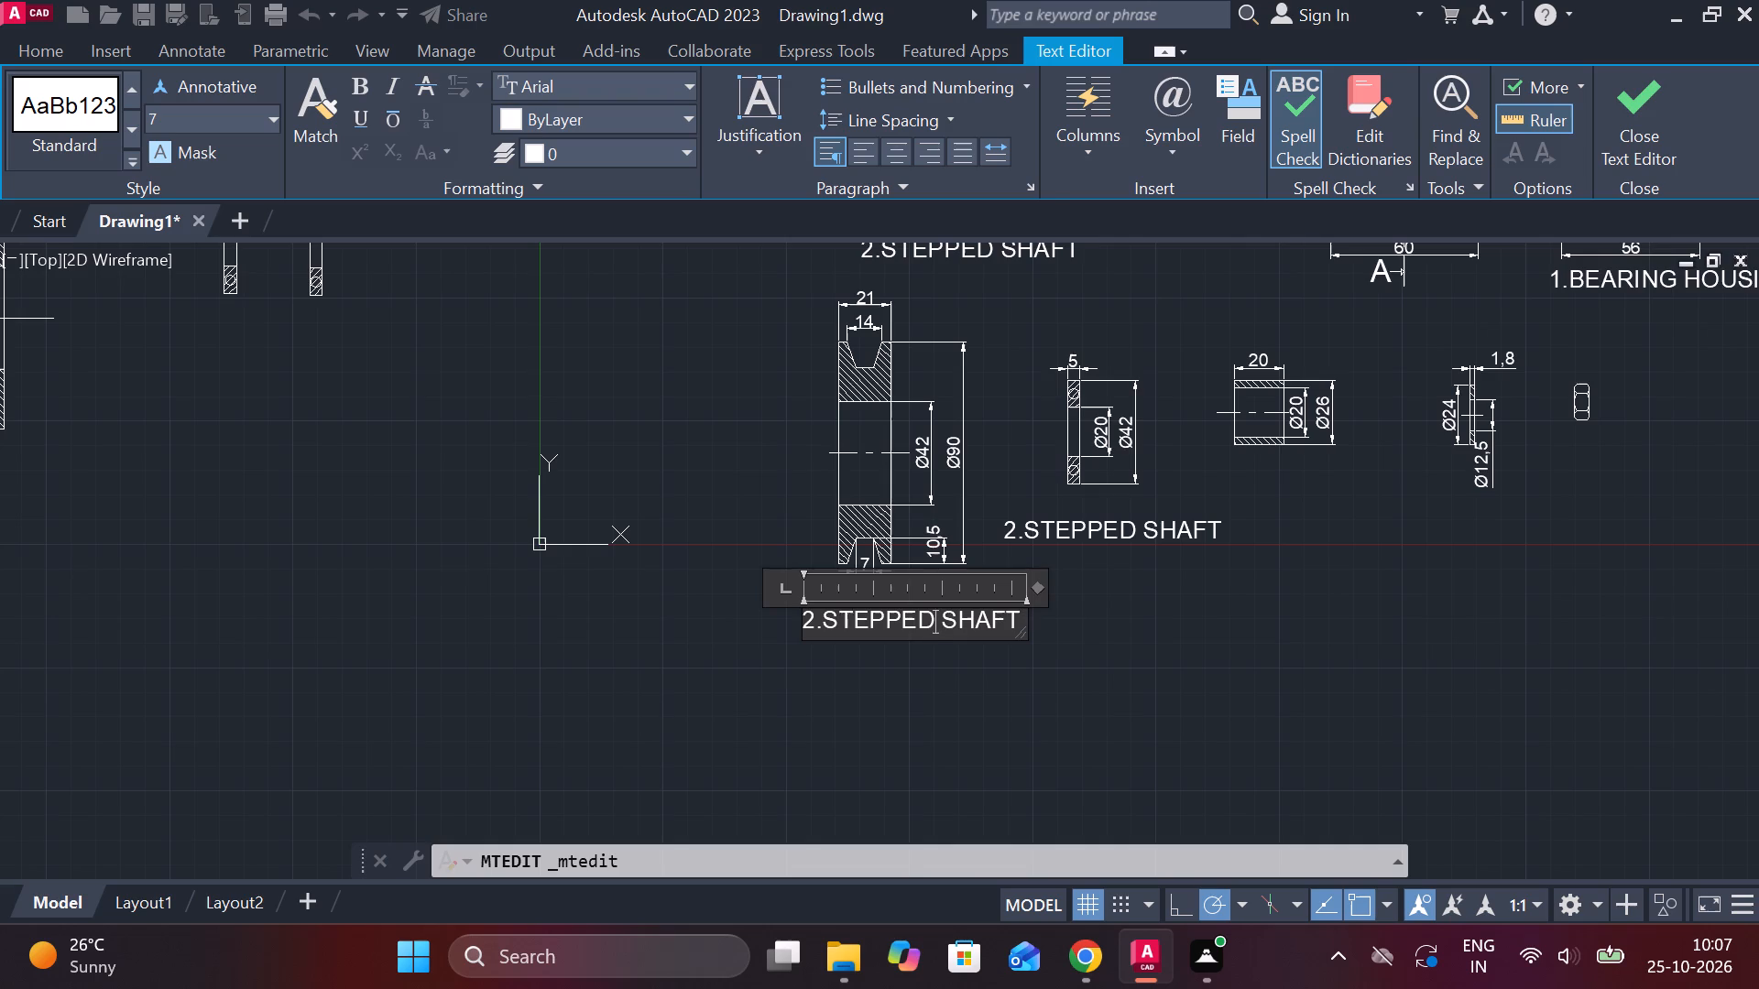
scroll(1016, 617, up, 2)
click(1016, 618)
key(BackSpace)
key(BackSpace)
key(BackSpace)
key(BackSpace)
key(BackSpace)
key(BackSpace)
key(BackSpace)
key(BackSpace)
key(BackSpace)
key(BackSpace)
key(BackSpace)
key(BackSpace)
key(BackSpace)
key(BackSpace)
key(BackSpace)
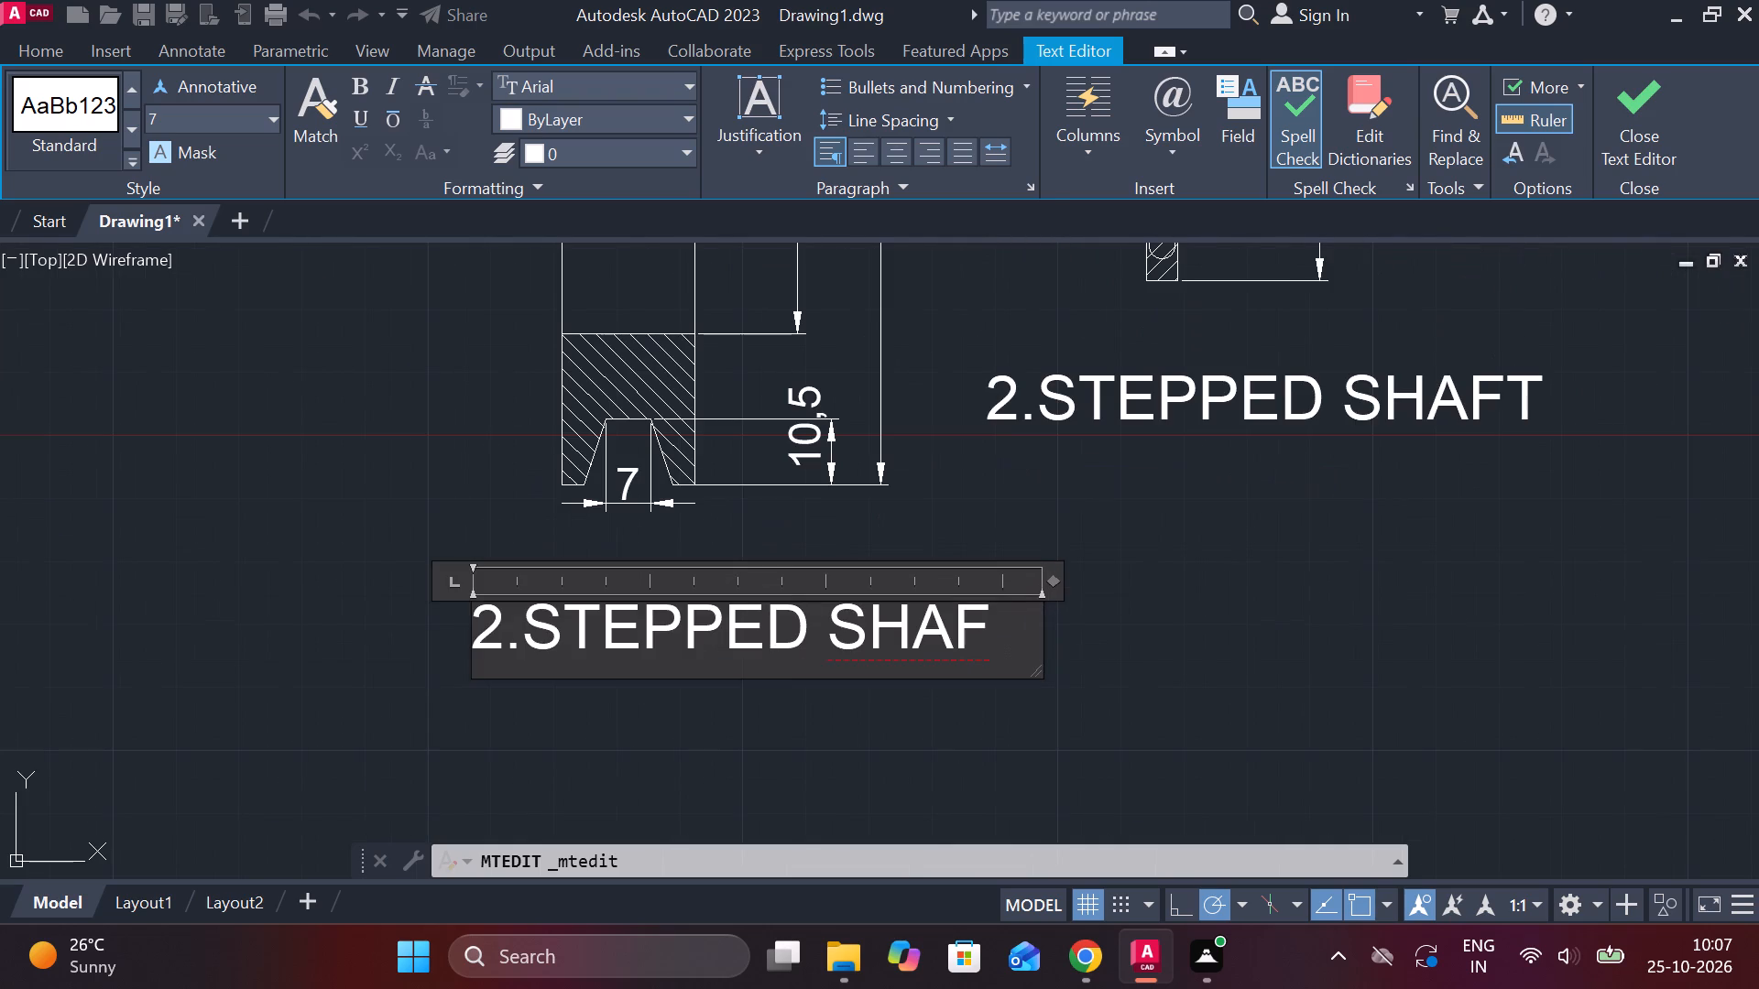
key(BackSpace)
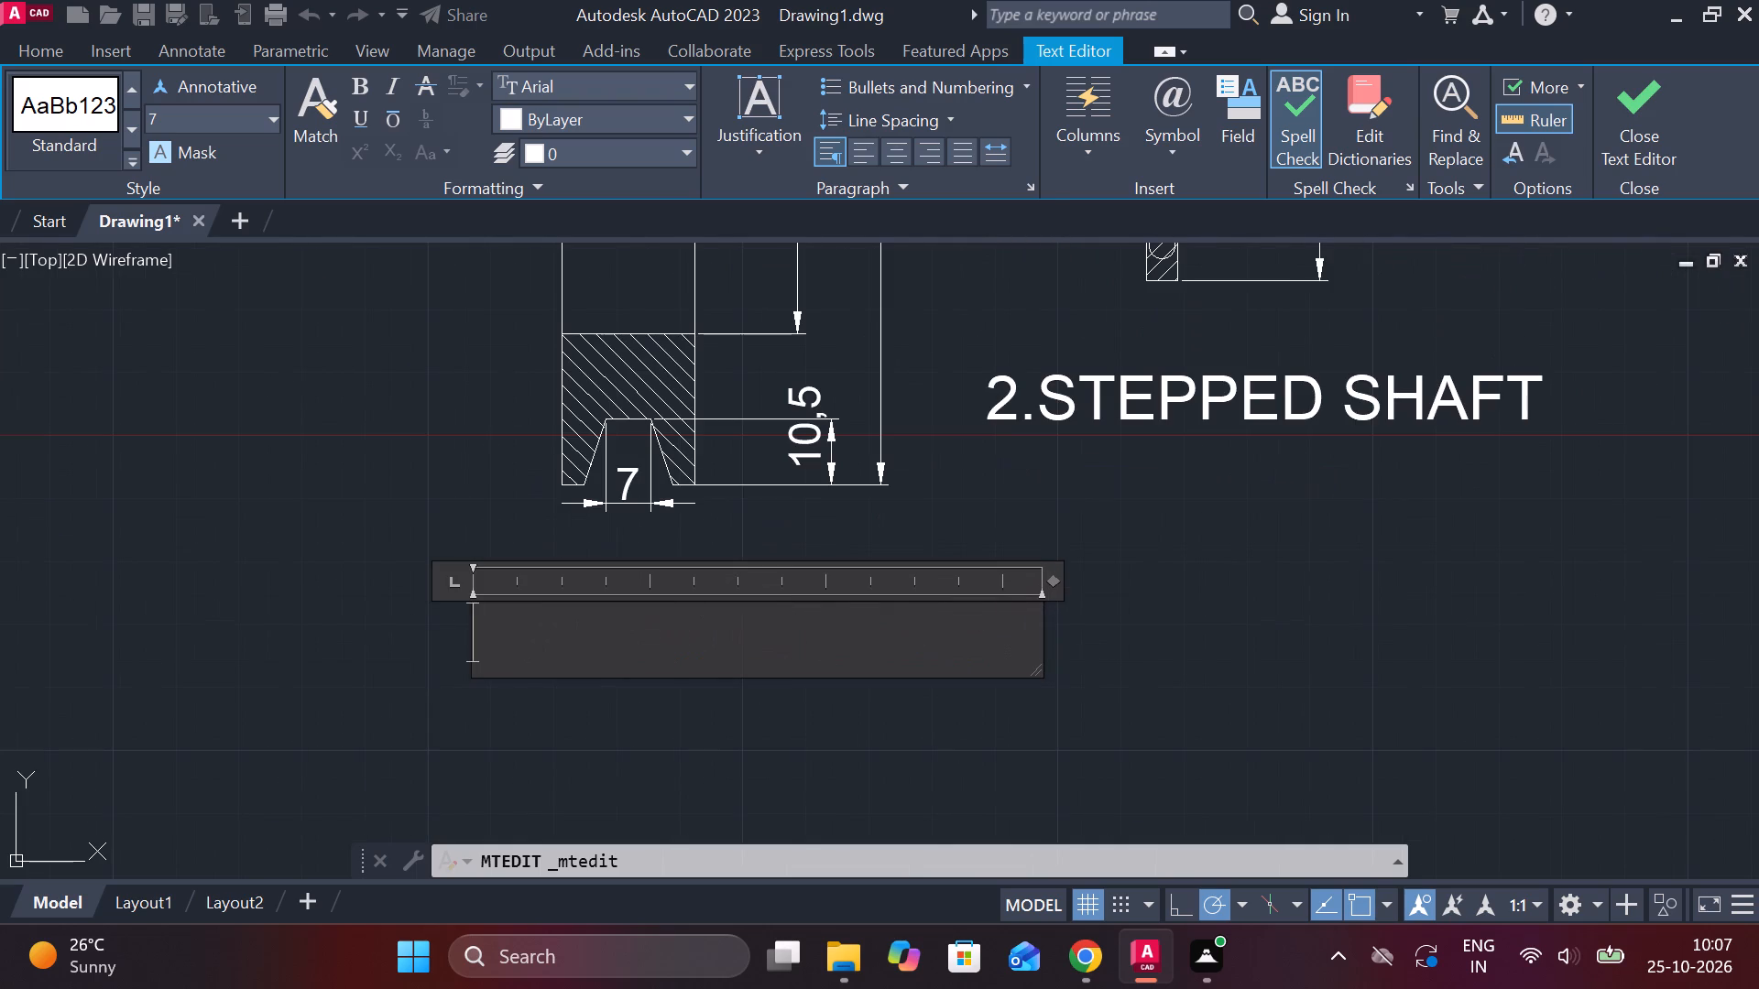
key(7)
key(period)
text(PULLET)
key(BackSpace)
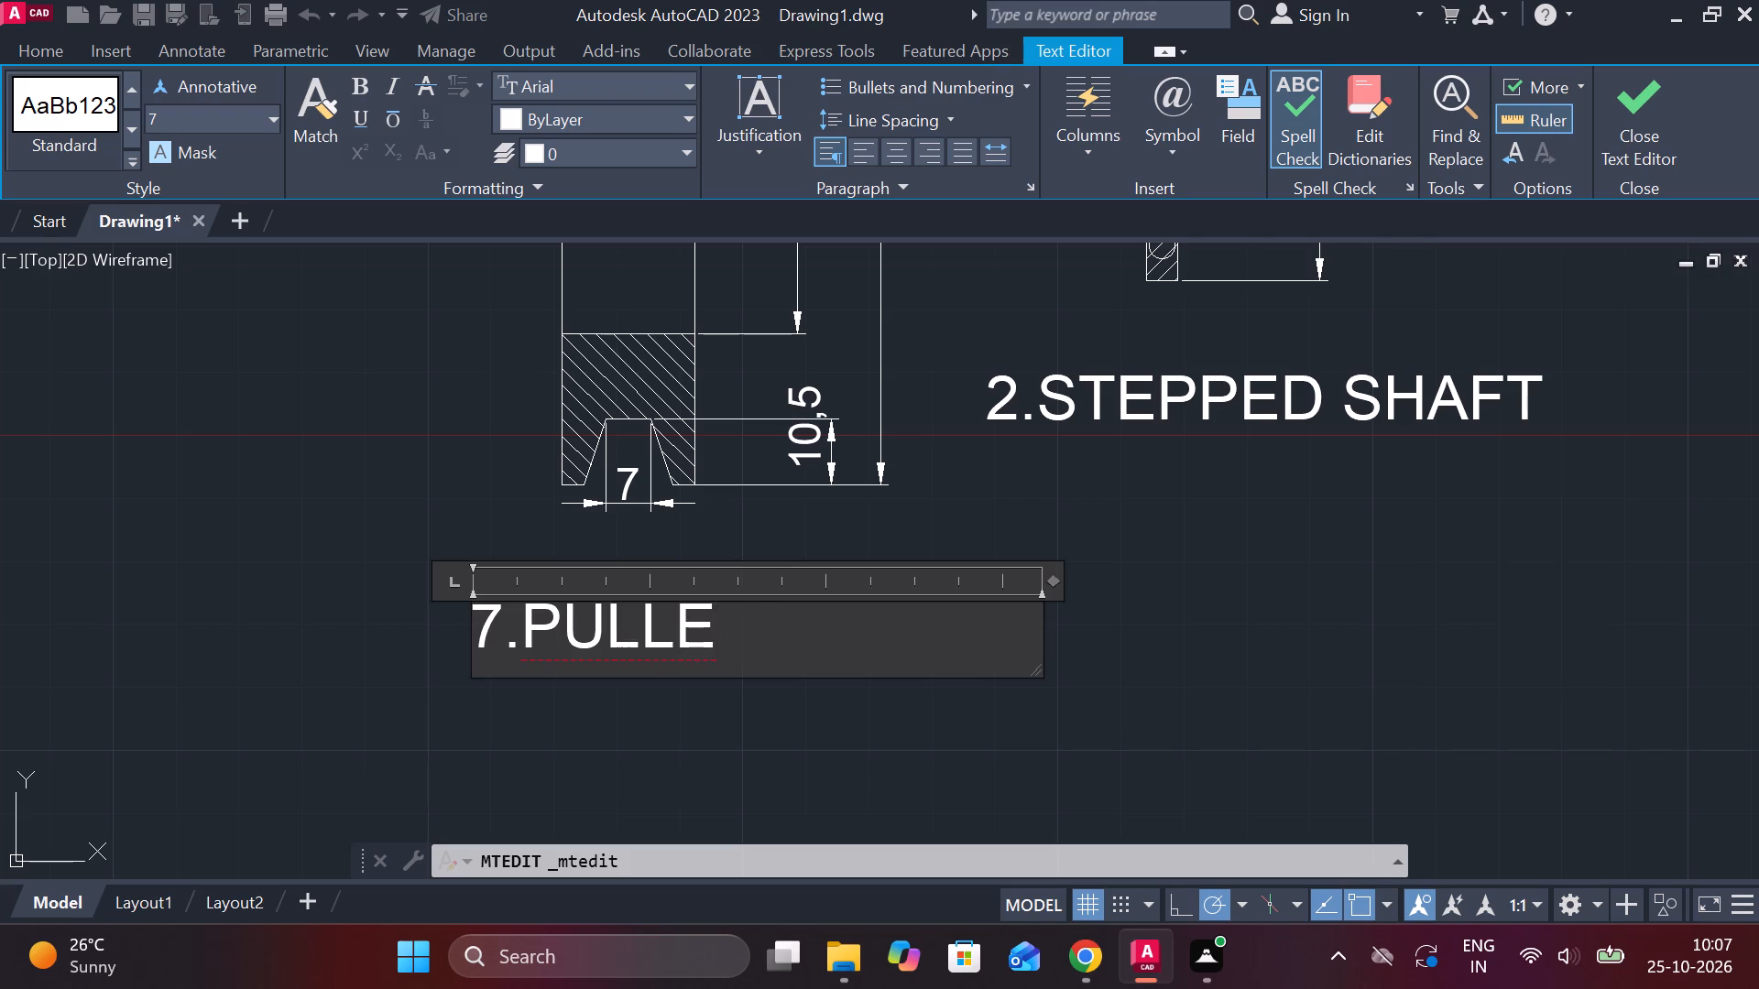
key(y)
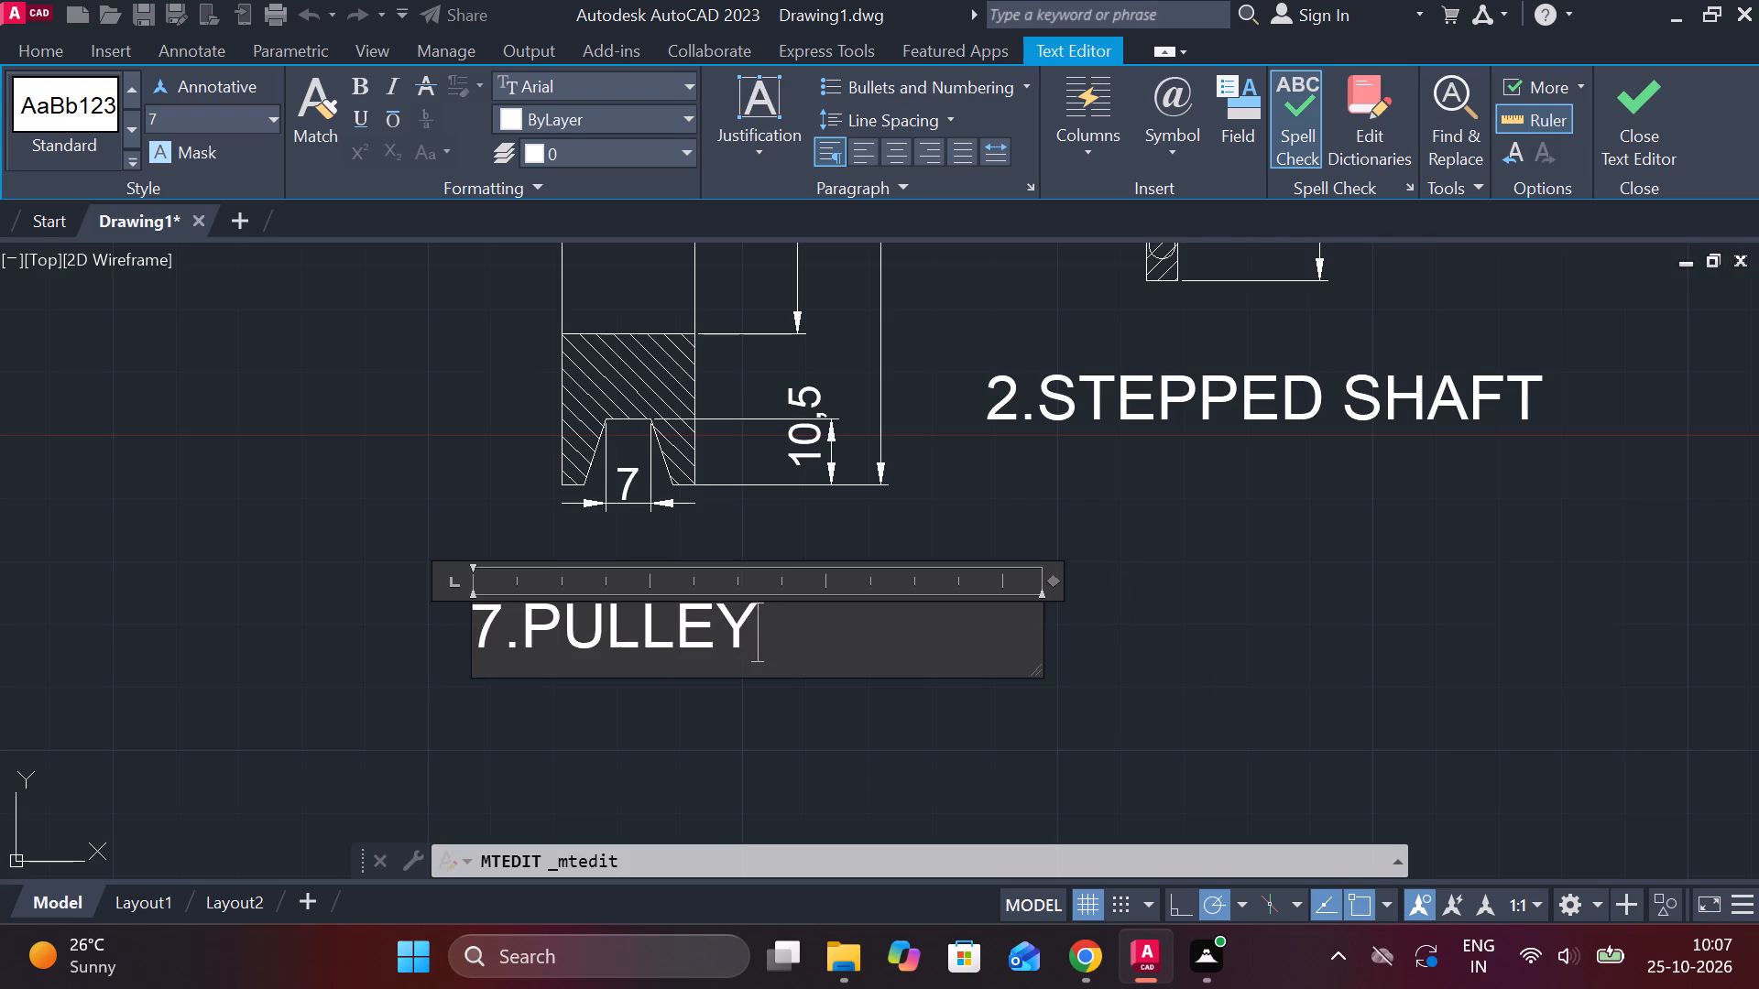
drag(1041, 635, 760, 636)
click(1660, 136)
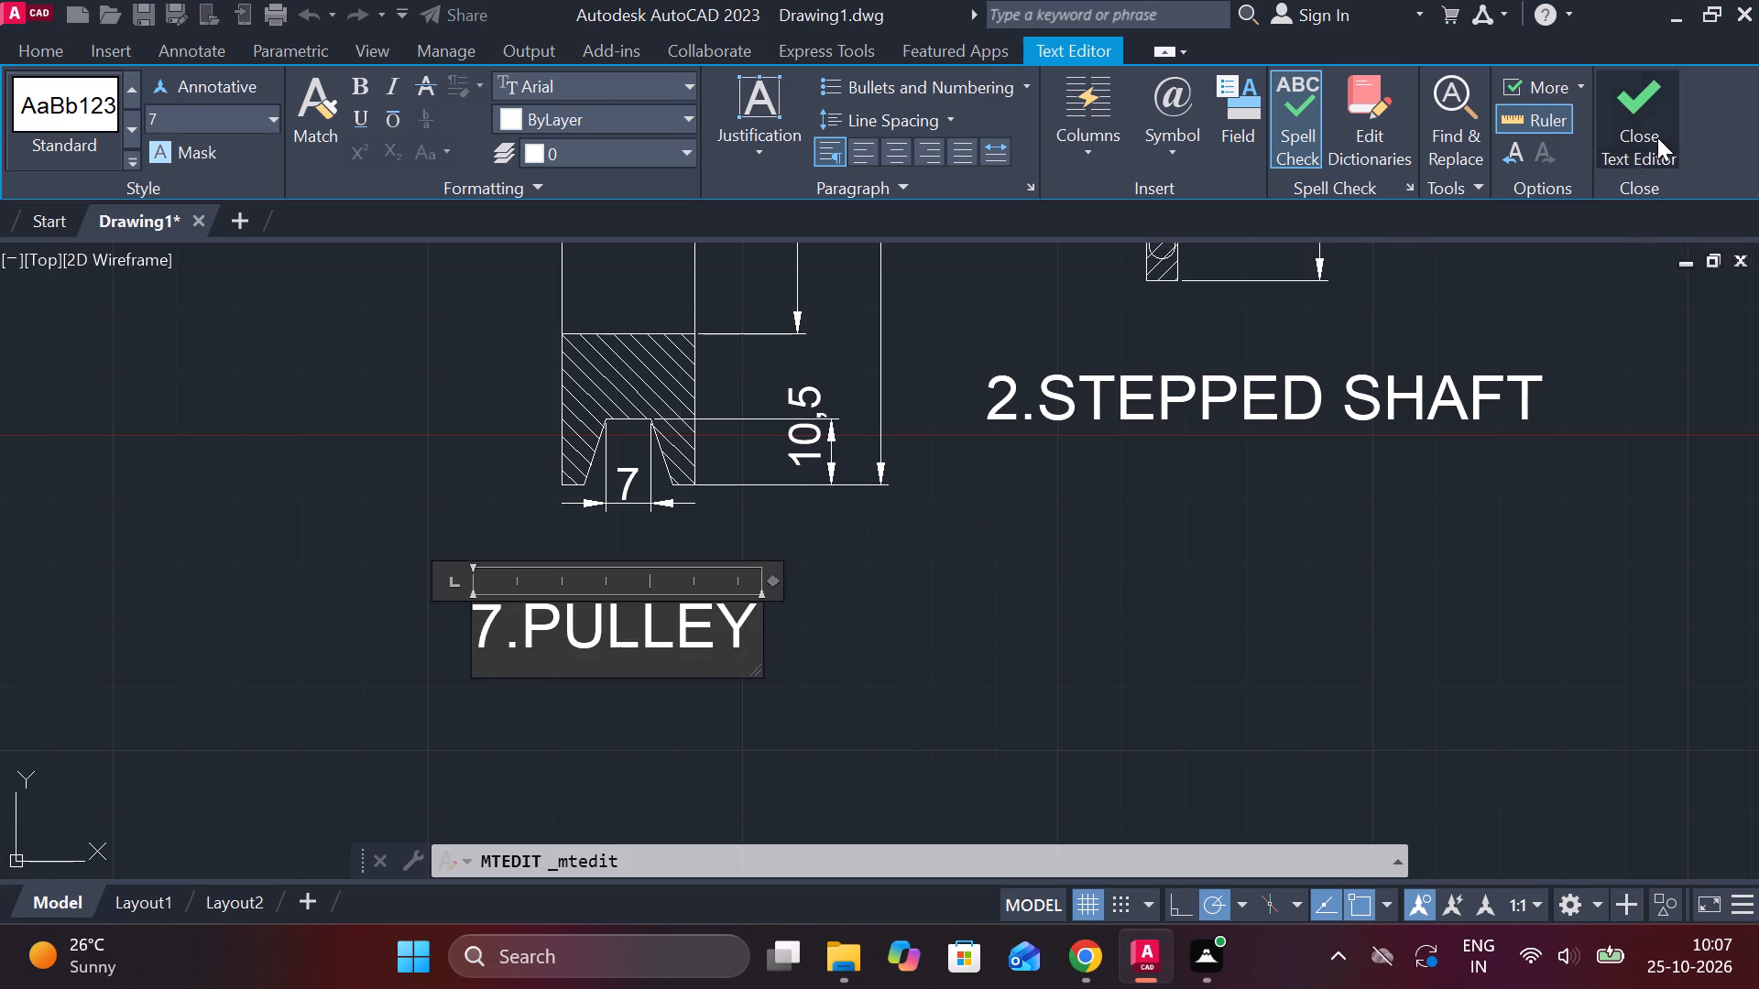
Move the 7.PULLEY label closer beneath the pulley so its text starts in line with the pulley's left edge.
click(614, 619)
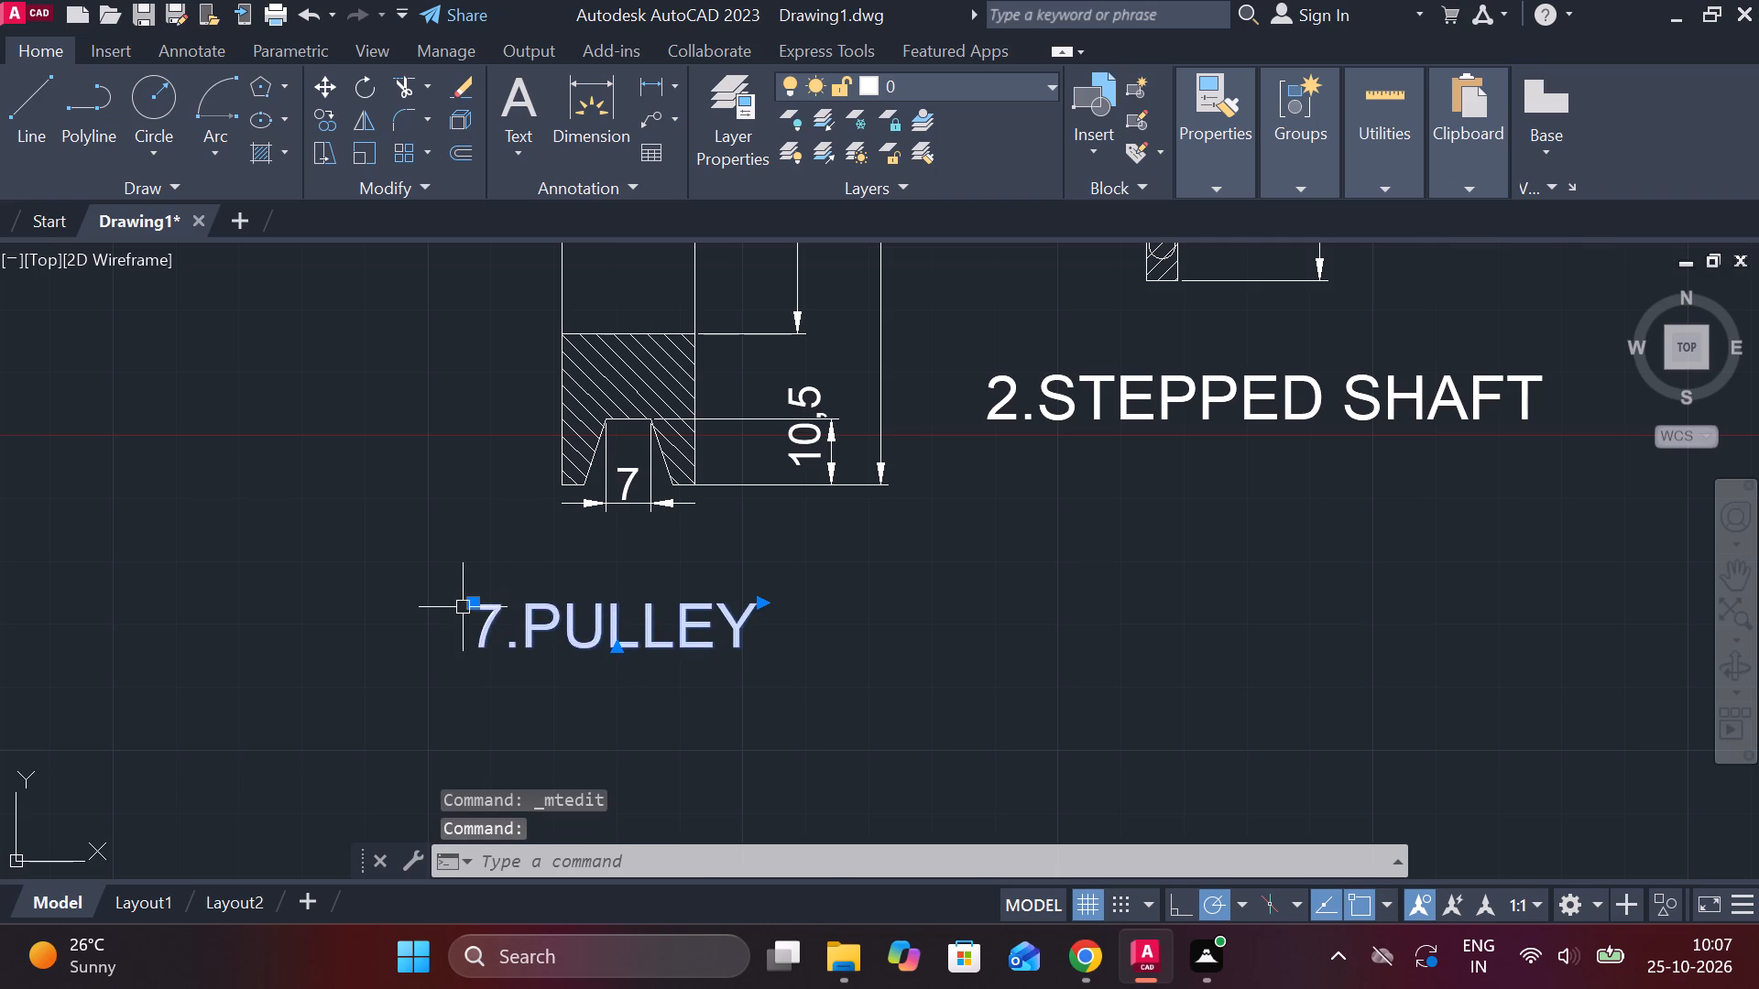
click(466, 607)
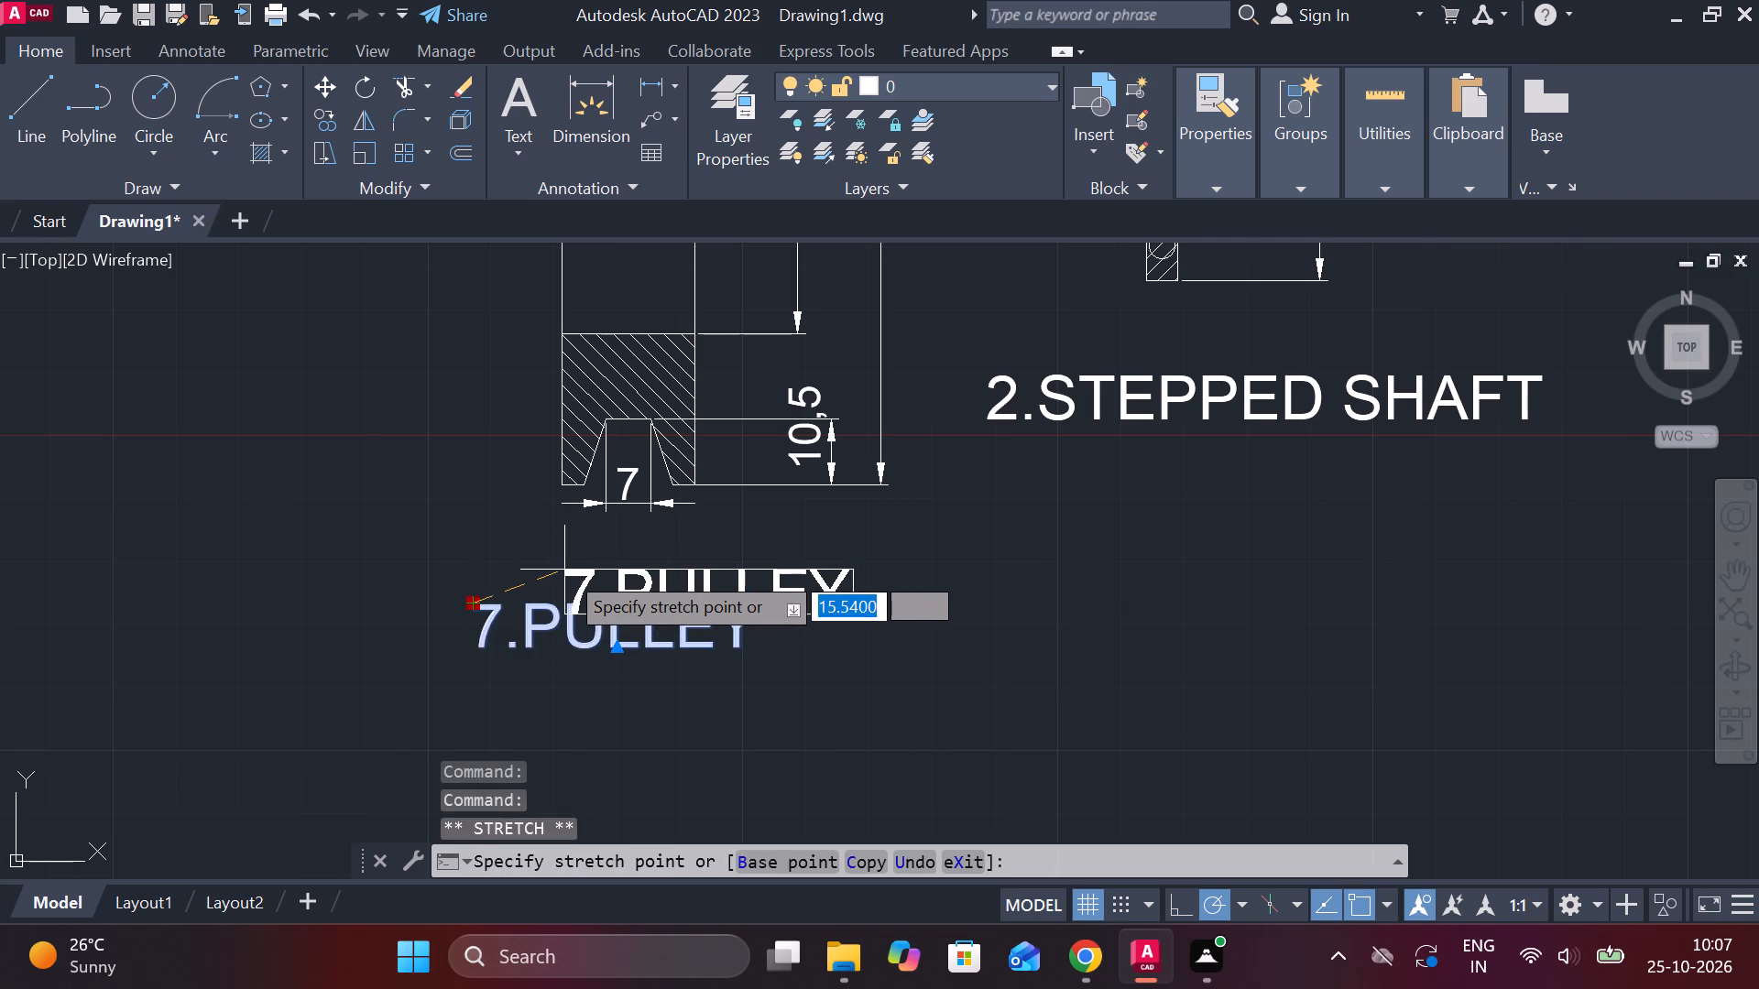
click(564, 570)
key(Escape)
Change the 2.STEPPED SHAFT label copy below the bearing ring to 5.DEEP GROOVE BALL BEARING and centre-align its text.
middle_drag(1203, 568, 986, 765)
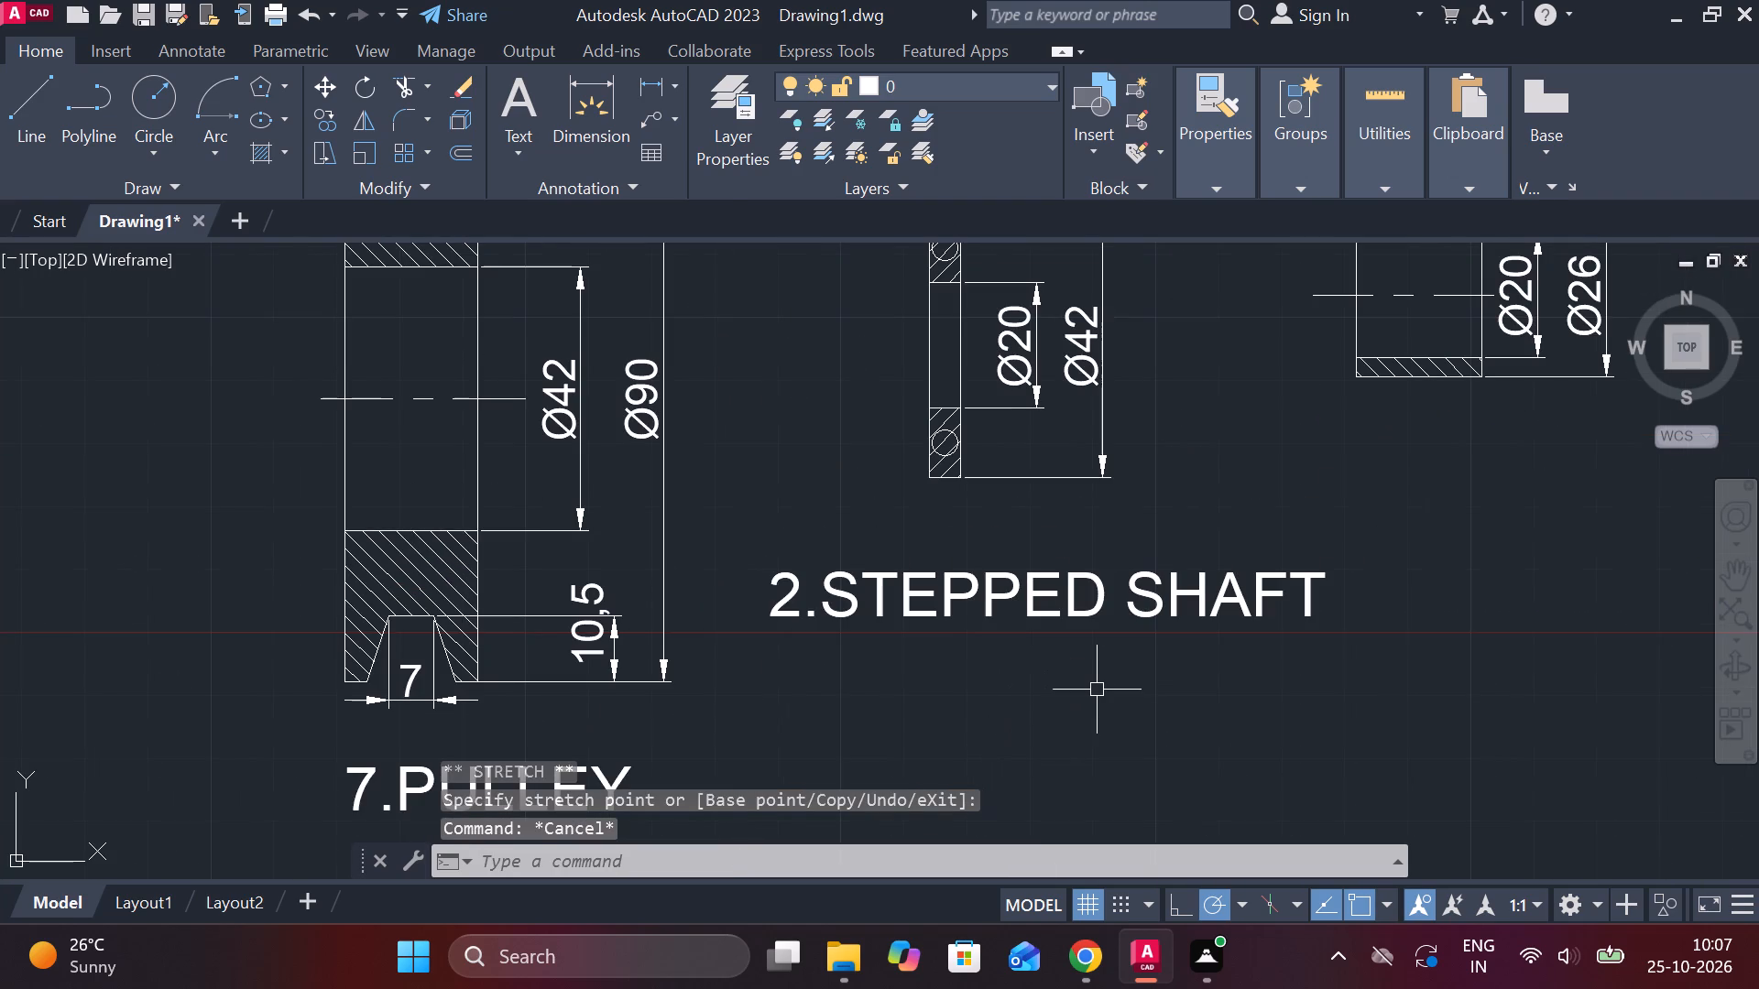
double_click(1046, 582)
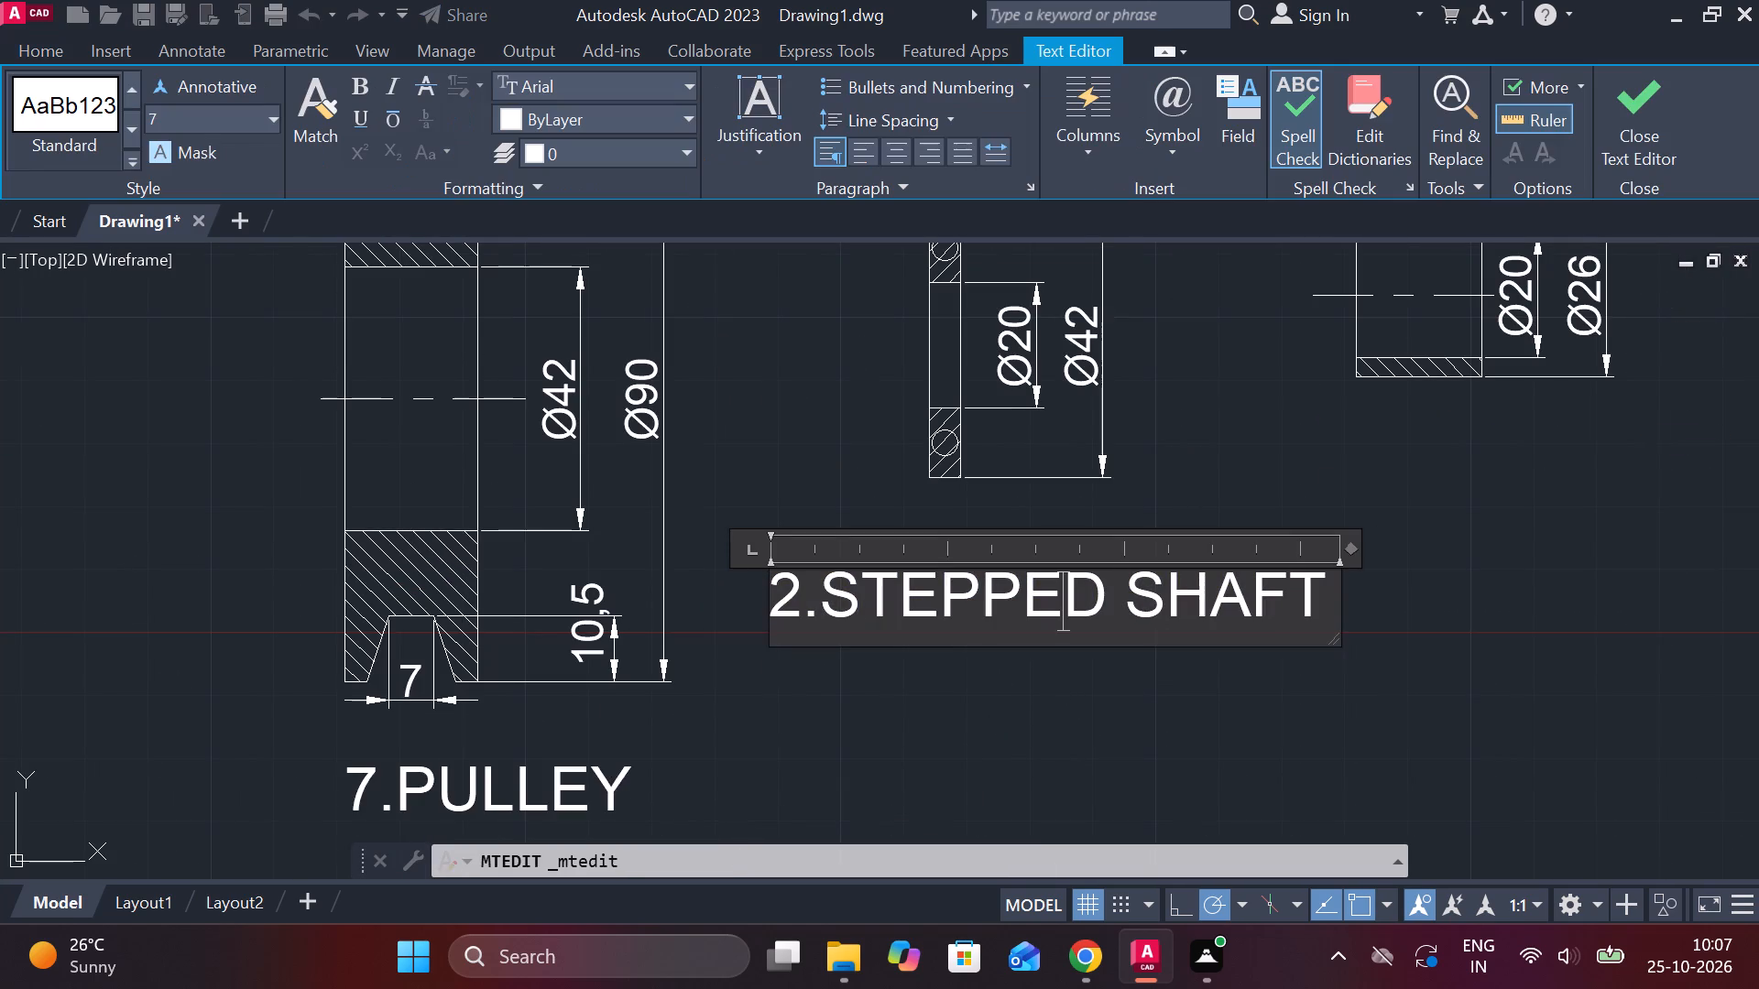
key(Right)
key(Right)
key(Right)
key(Right)
key(Right)
key(Right)
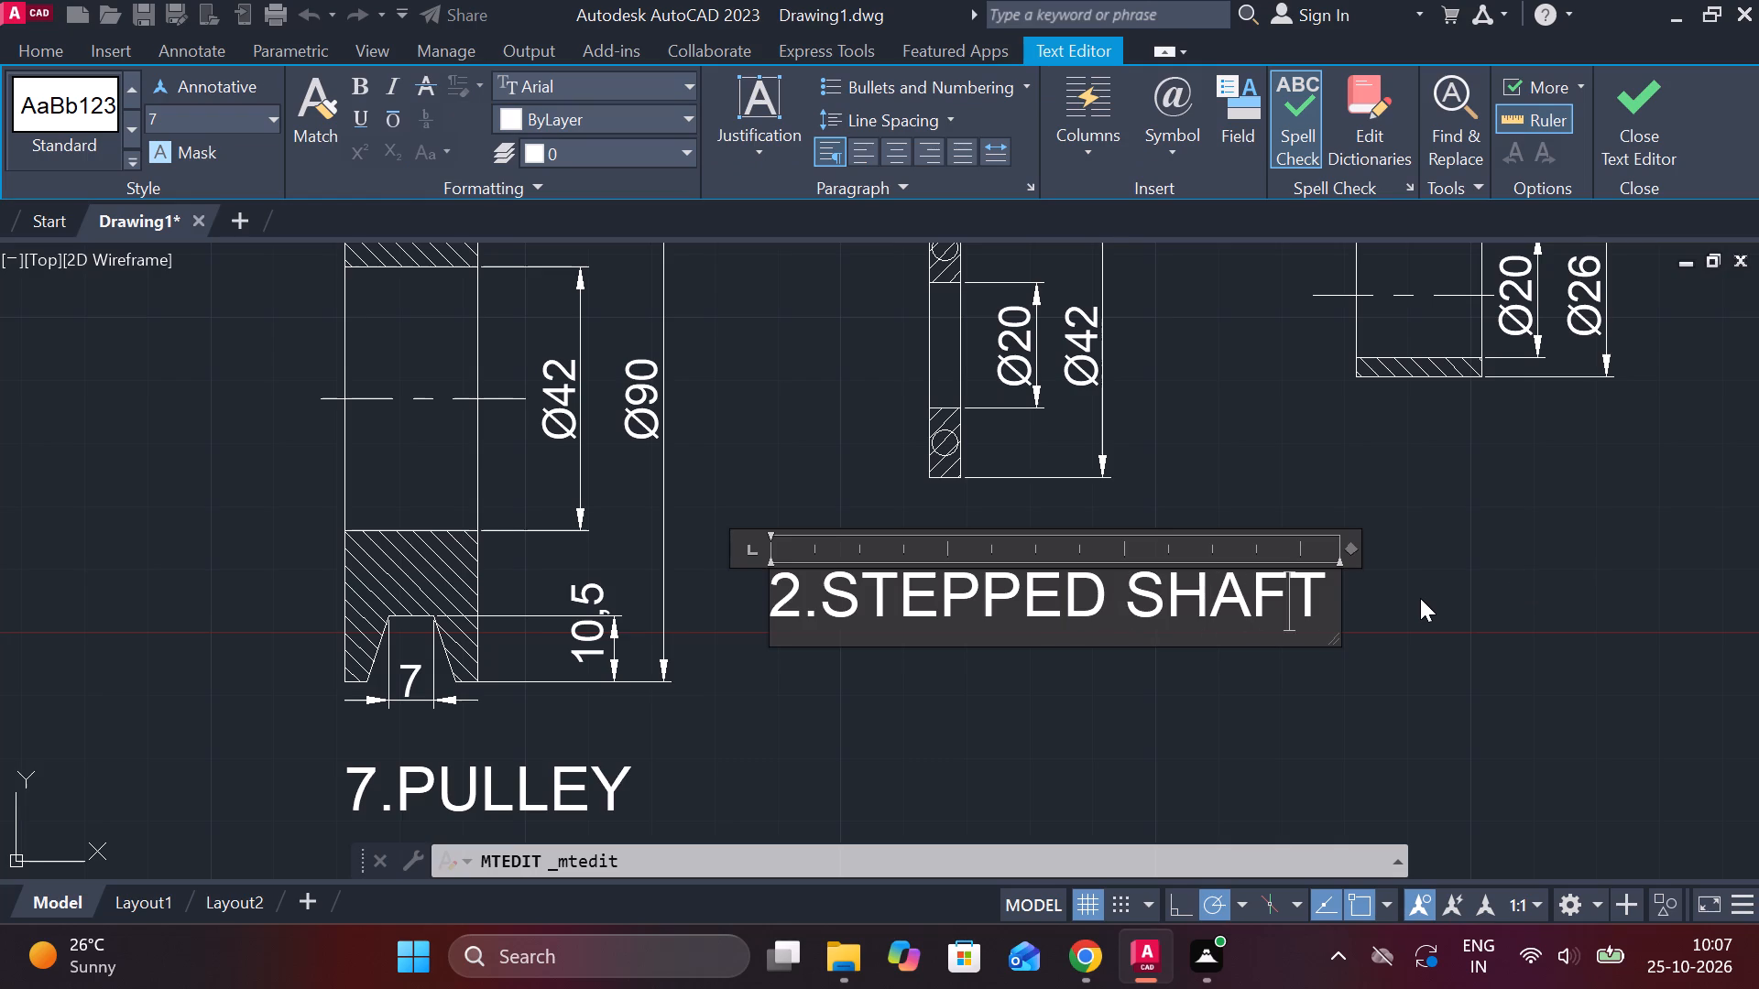
key(Right)
key(BackSpace)
key(BackSpace)
key(BackSpace)
key(BackSpace)
key(BackSpace)
key(BackSpace)
key(BackSpace)
key(BackSpace)
key(BackSpace)
key(BackSpace)
key(BackSpace)
key(BackSpace)
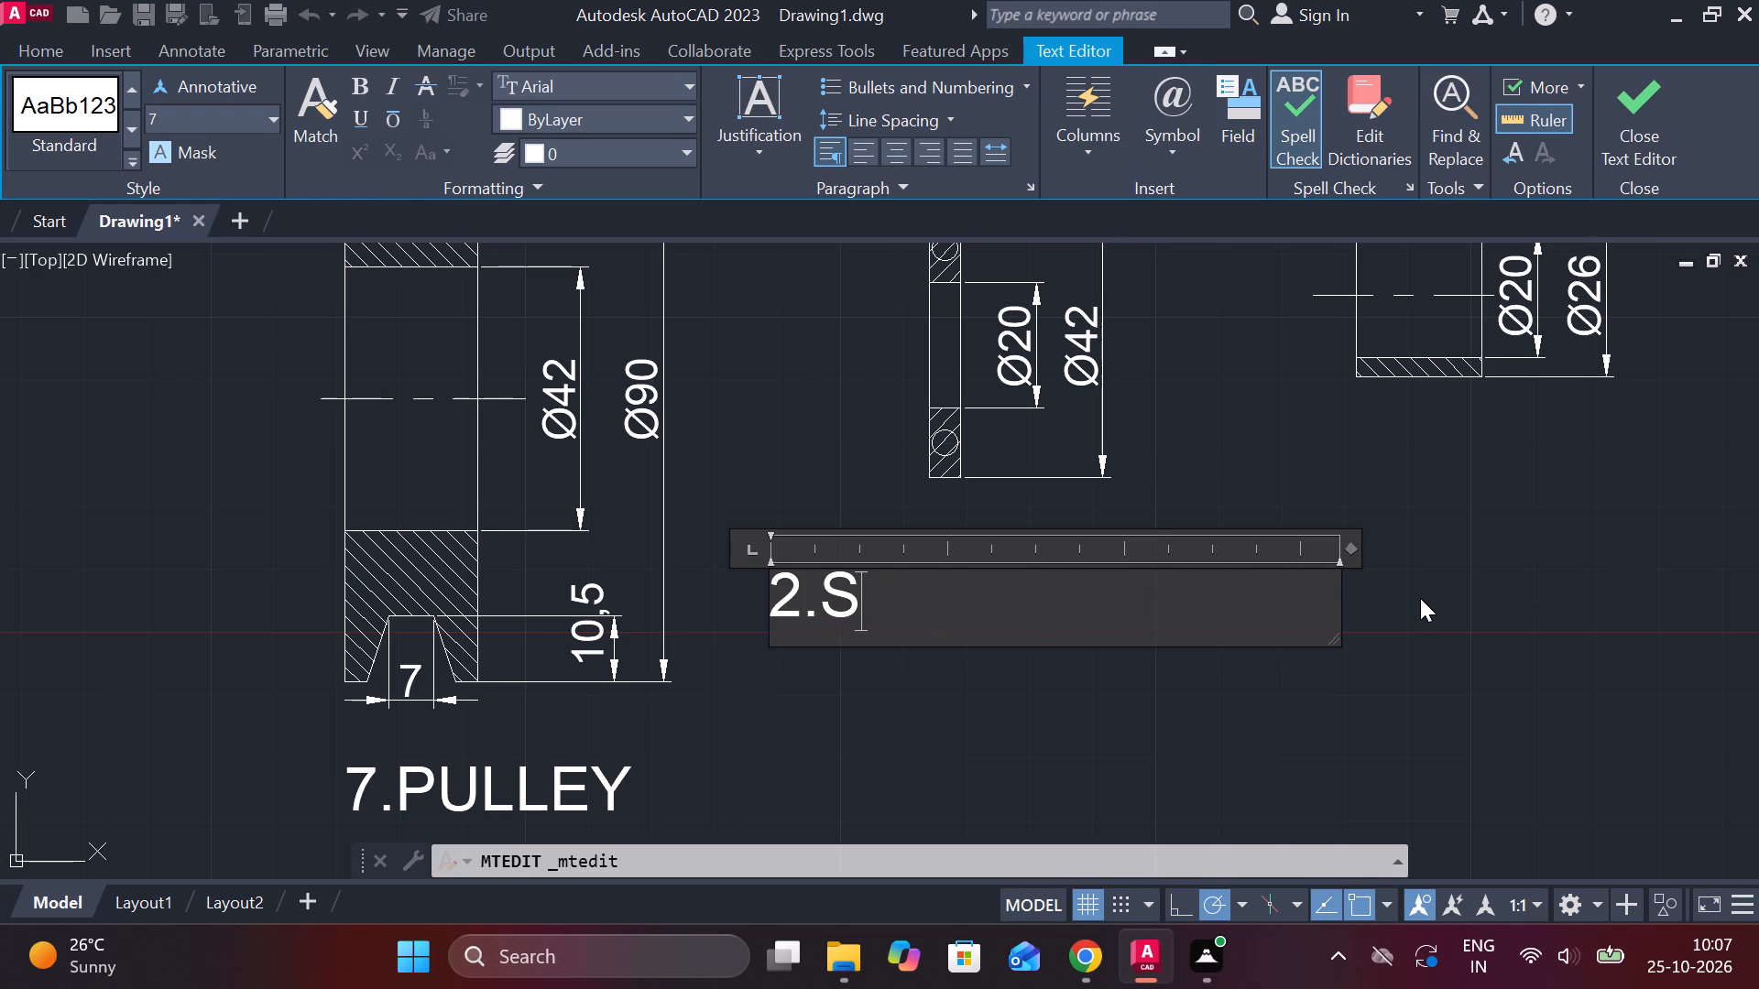
key(BackSpace)
key(BackSpace)
key(BackSpace)
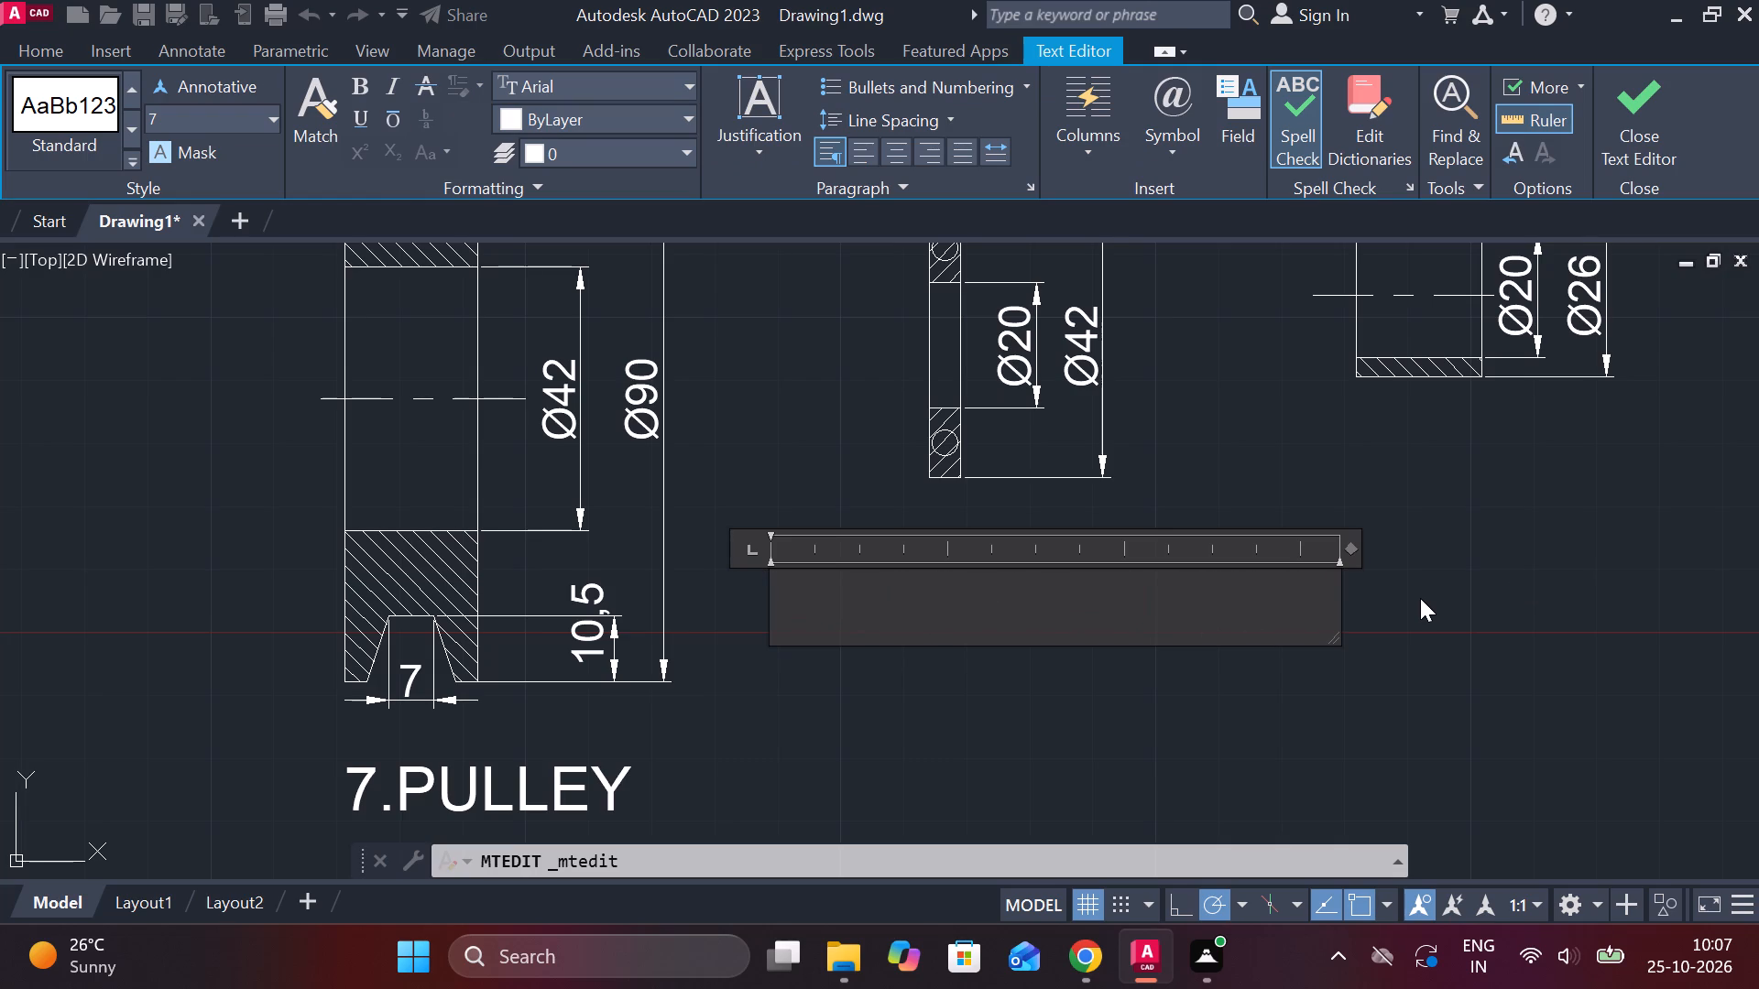
text(5.DEEP)
key(space)
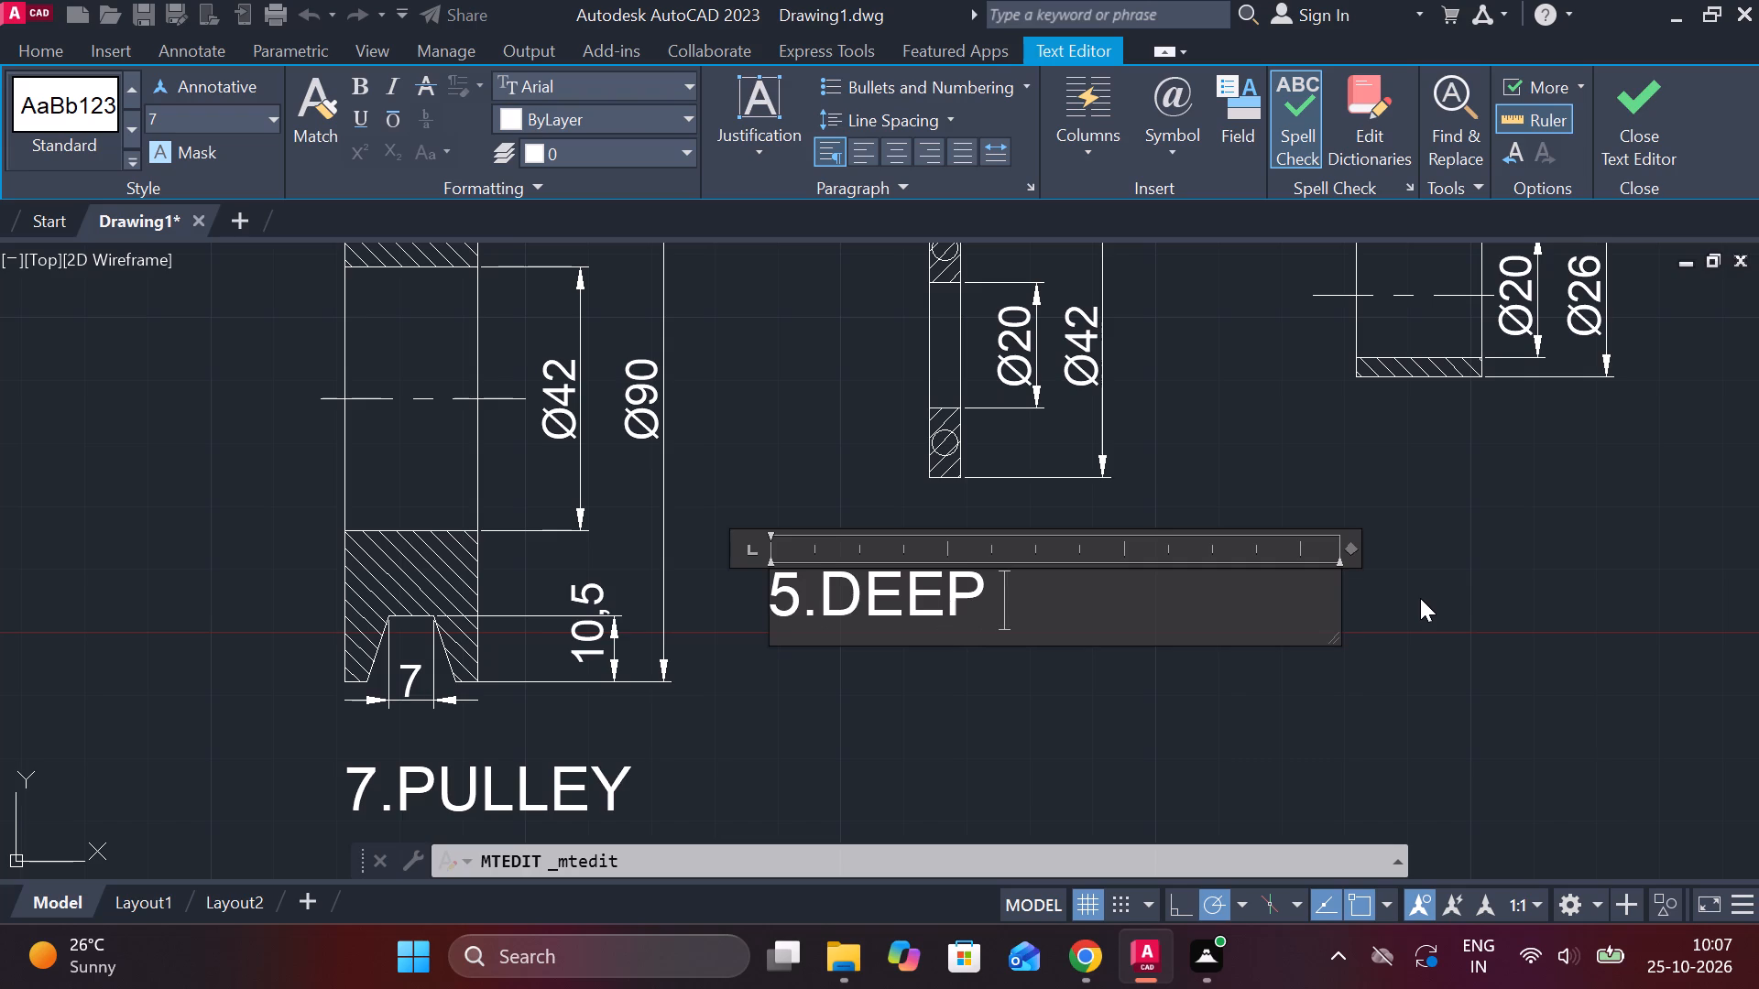
text(GRO)
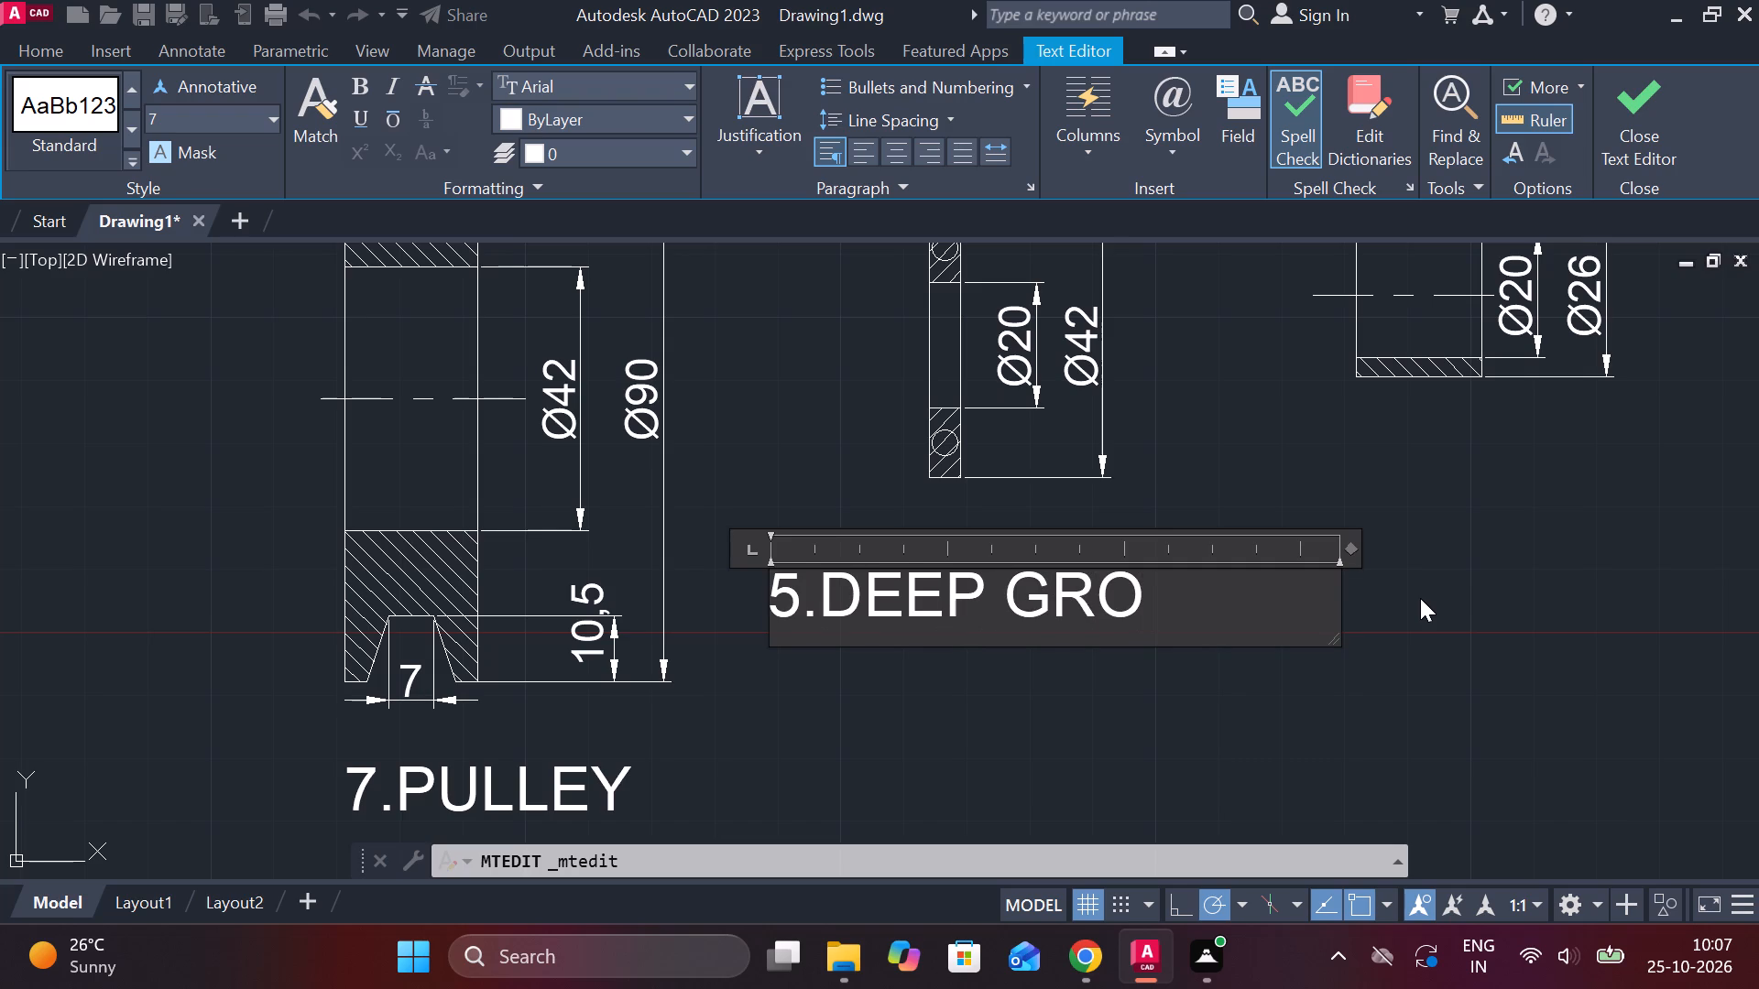
key(v)
key(BackSpace)
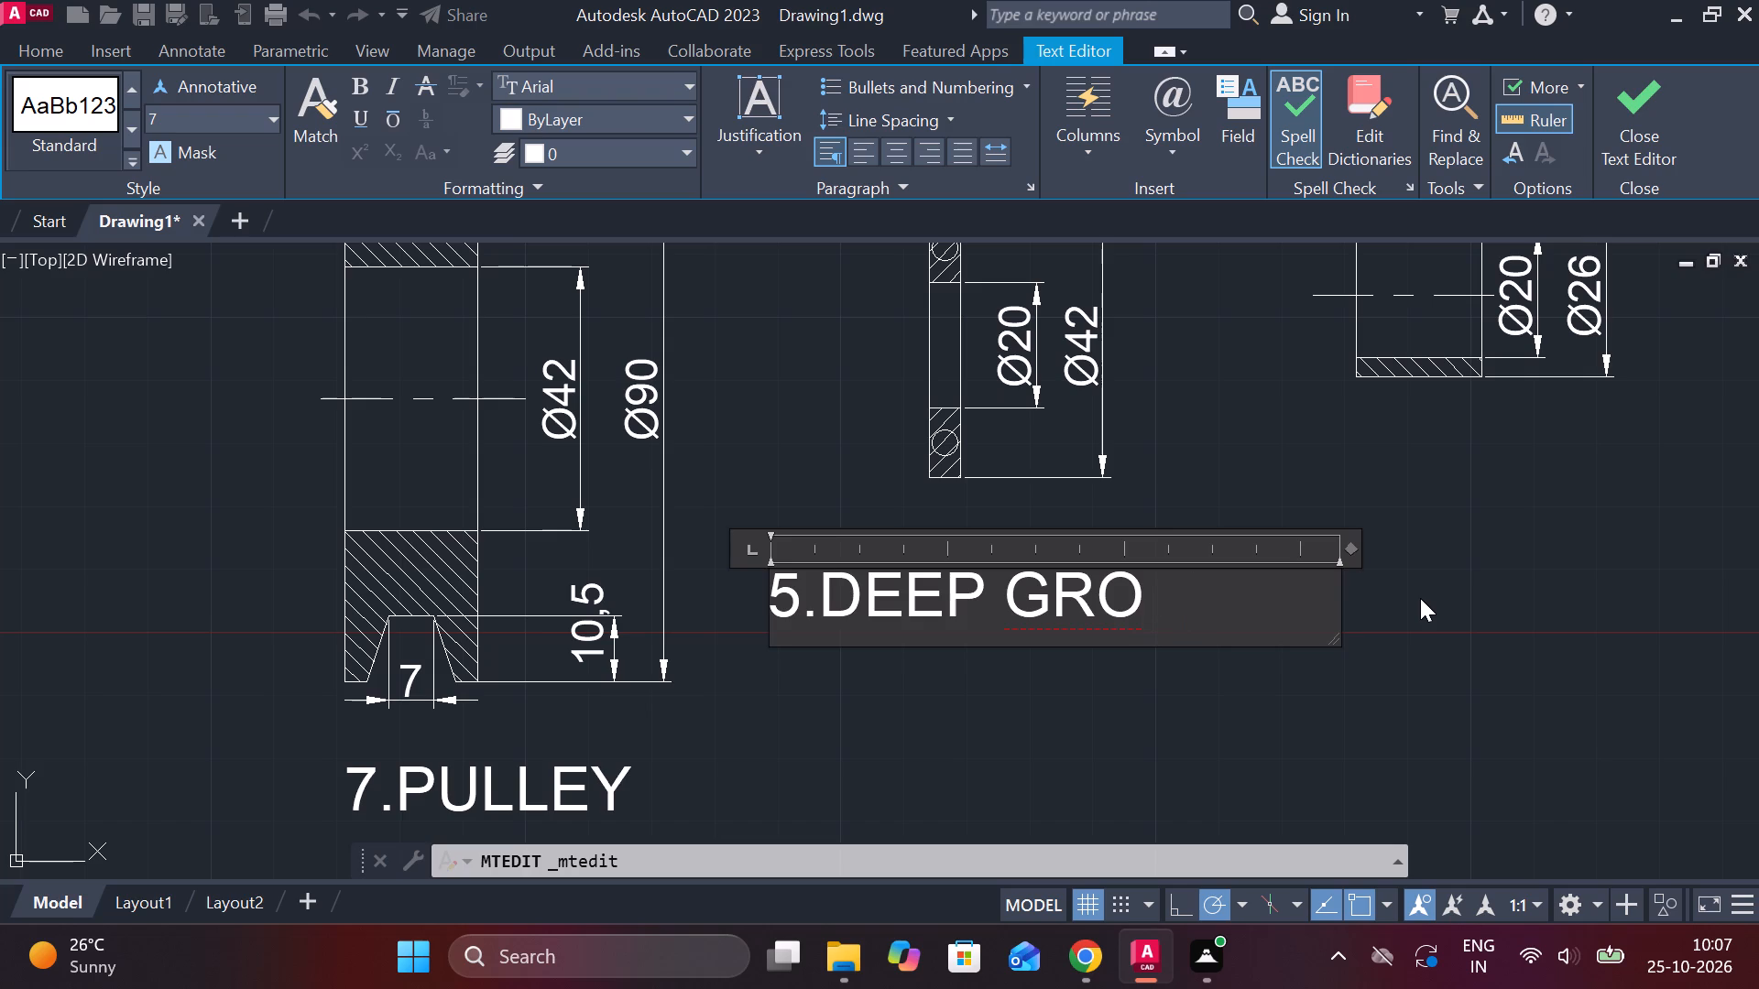
text(OVE)
key(space)
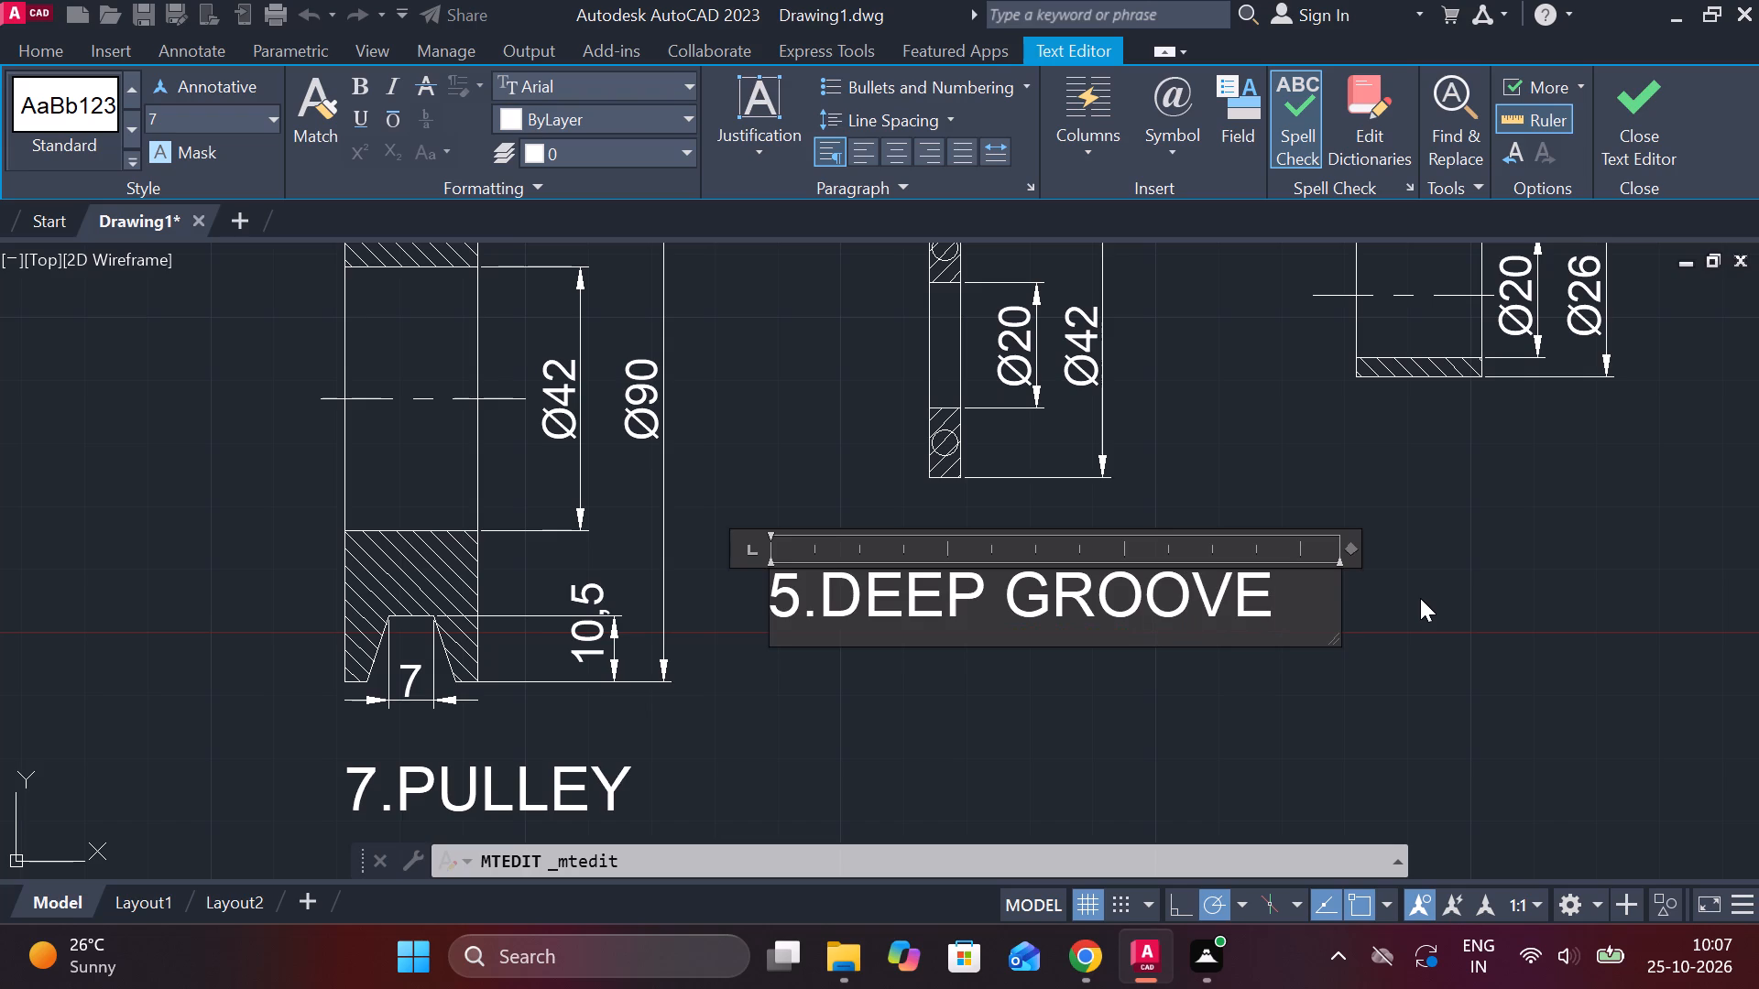
text(BALL BEARING)
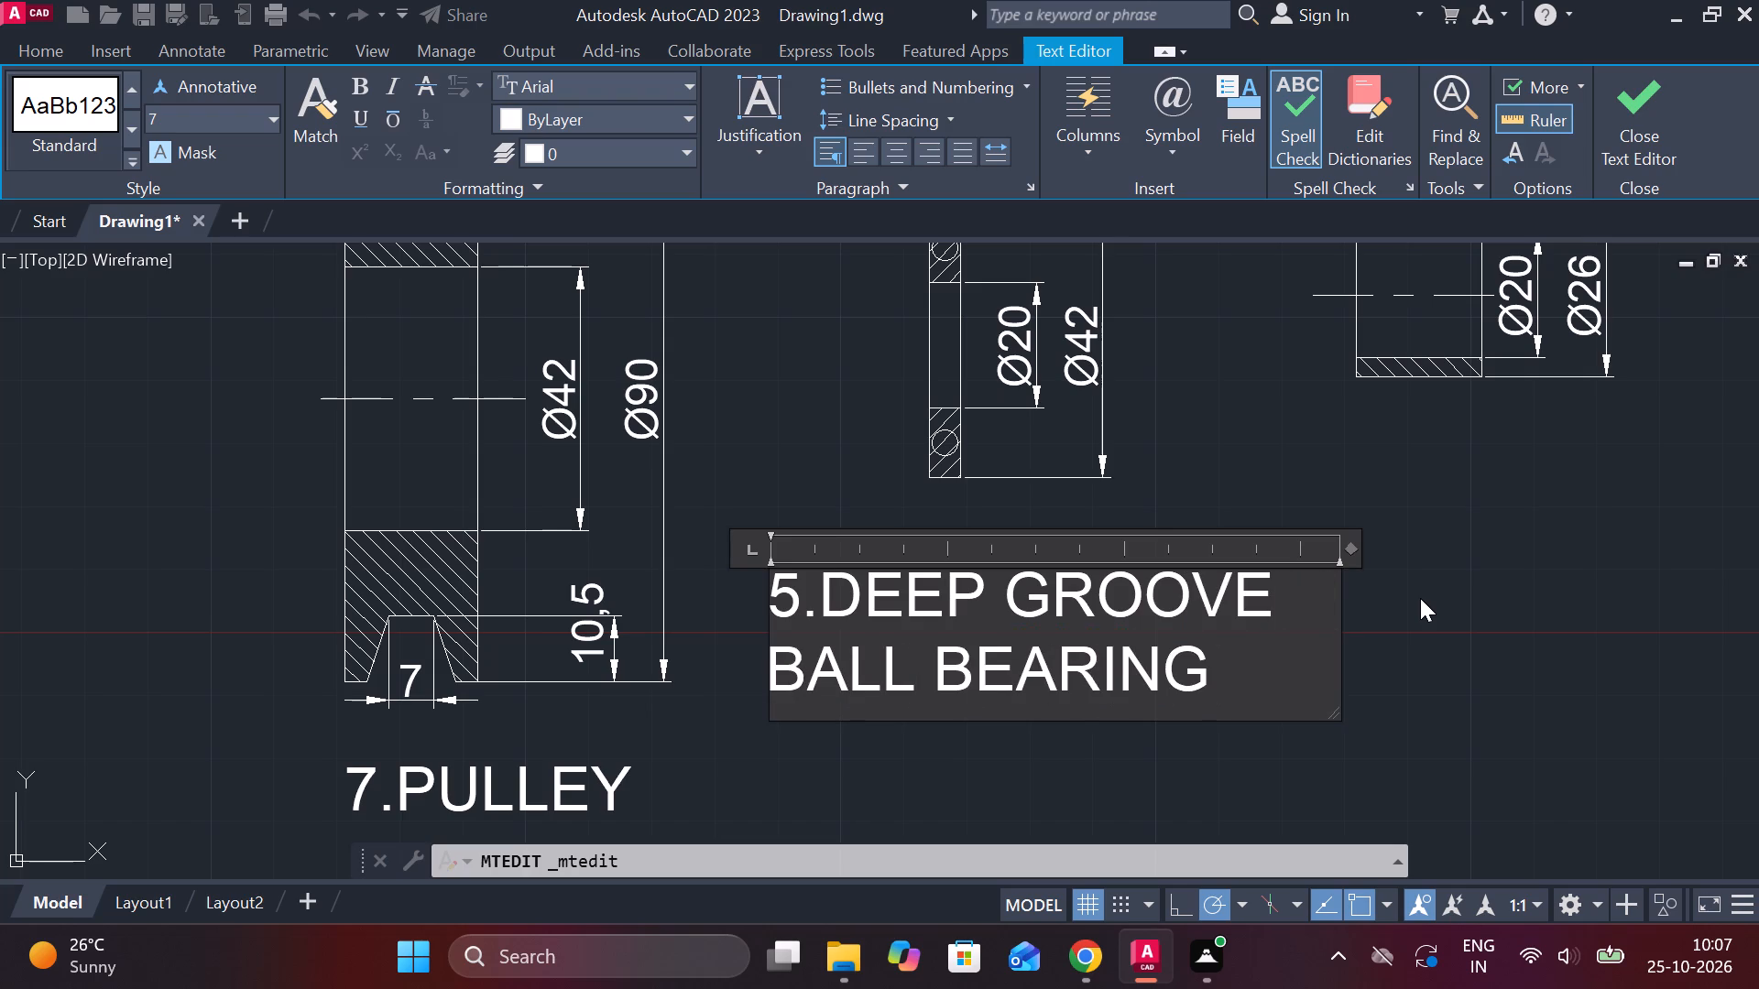
click(881, 156)
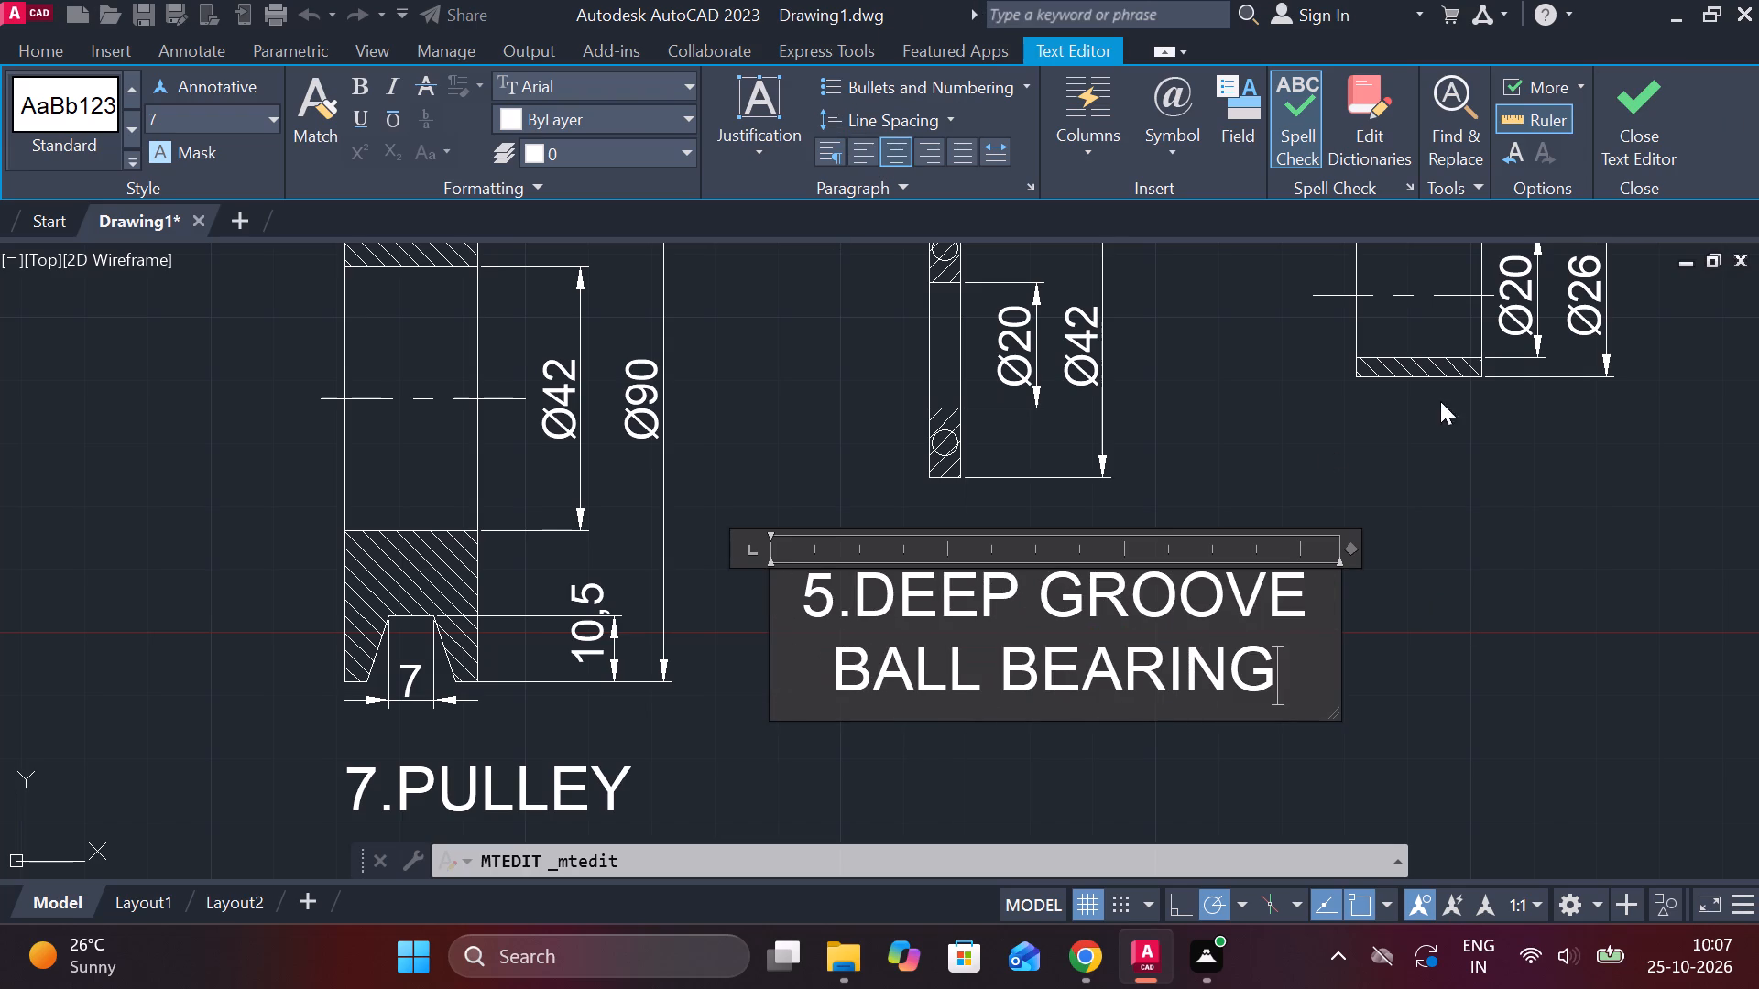
click(1644, 128)
Copy the 7.PULLEY label to spots below the dimensioned sleeve, the washer and the nut.
scroll(1317, 472, down, 2)
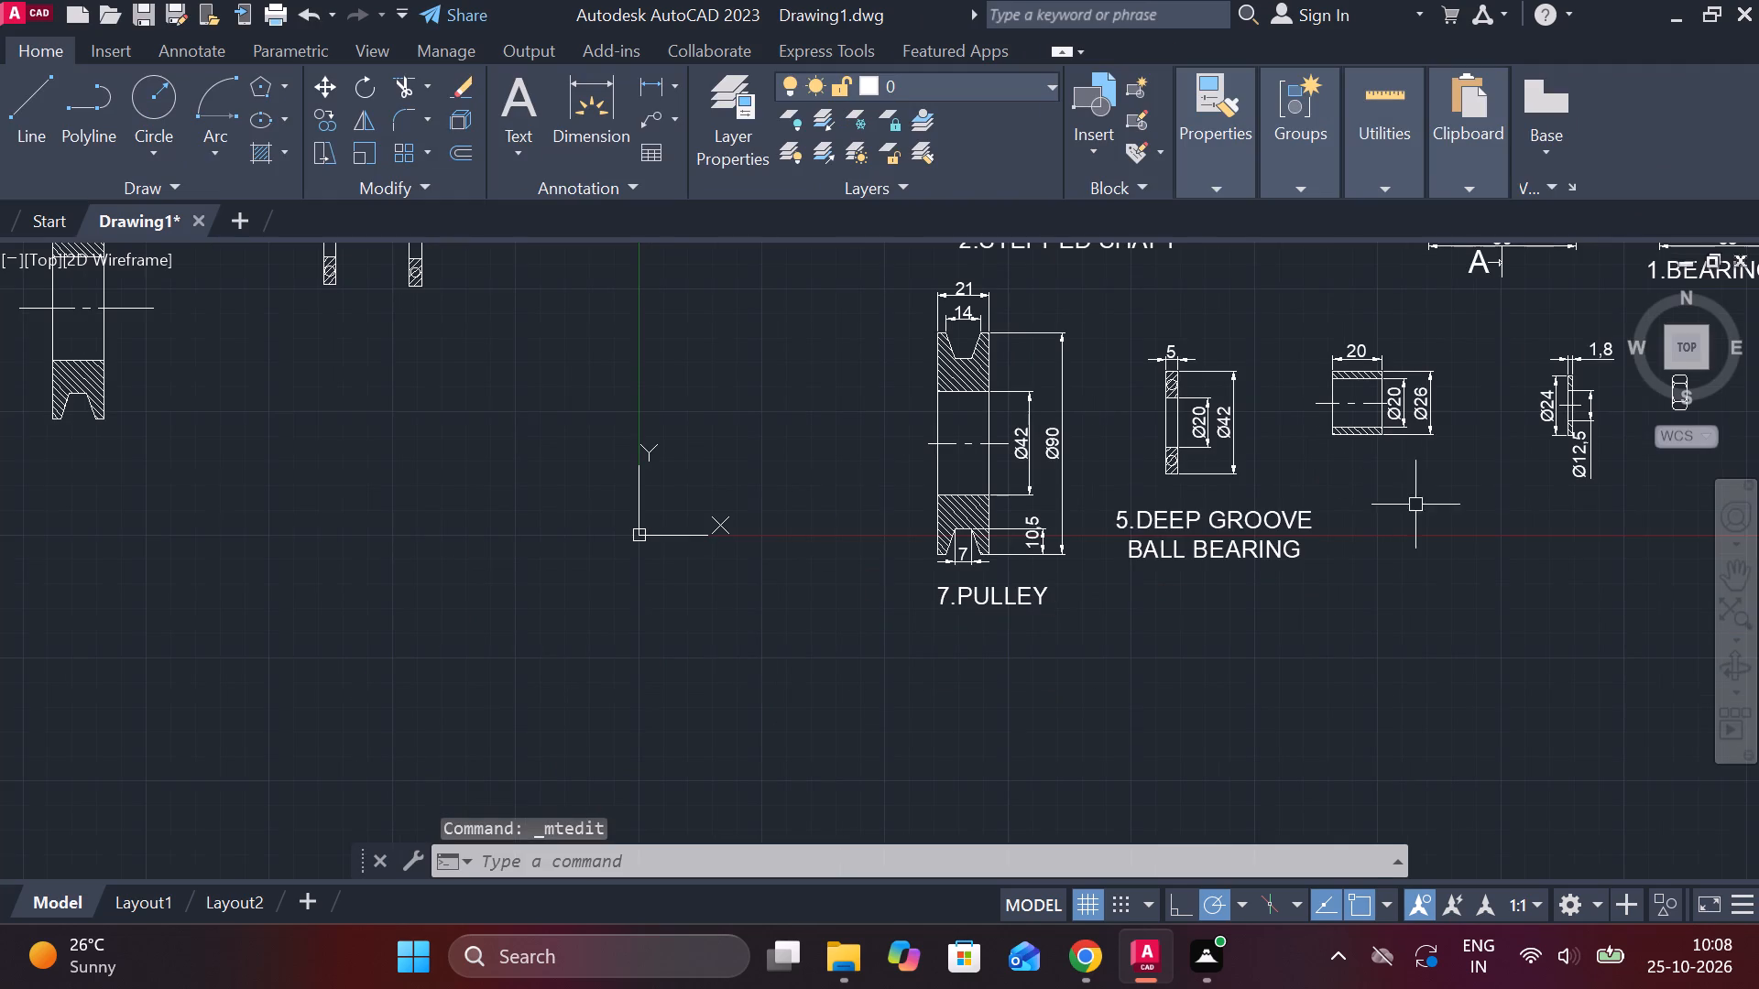
click(993, 594)
text(CO)
key(Return)
click(1251, 686)
middle_drag(1367, 663, 983, 847)
scroll(1153, 753, up, 3)
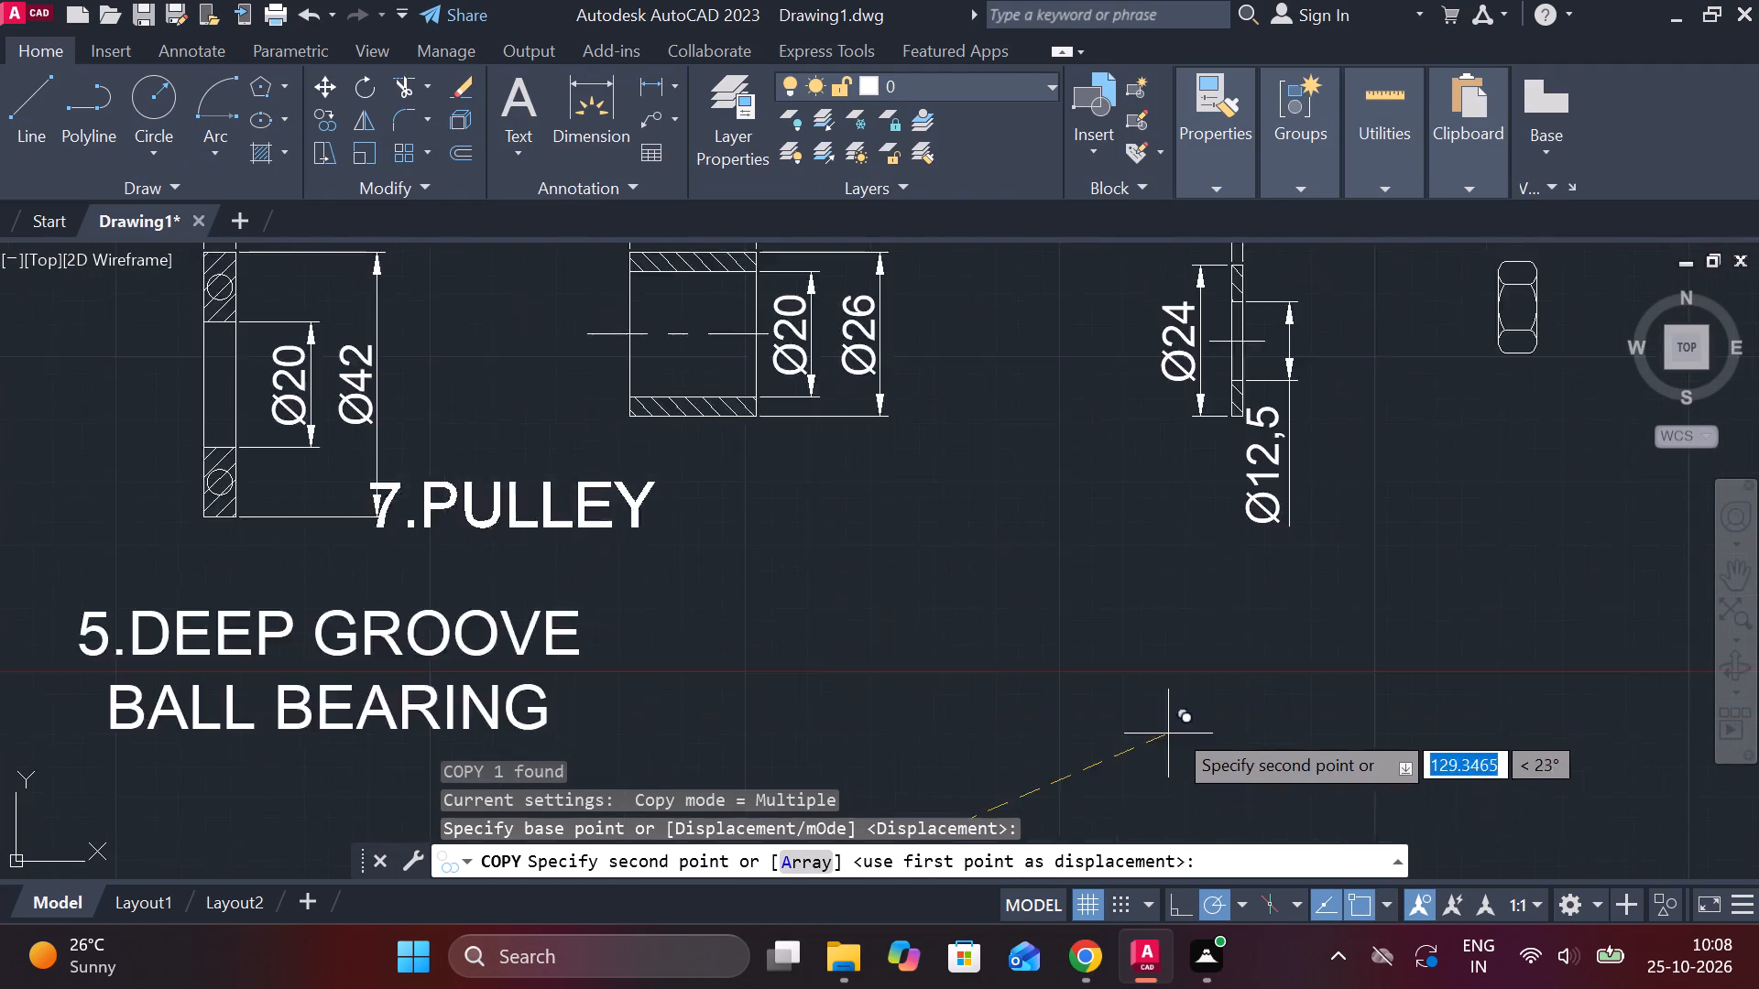
scroll(1322, 697, down, 2)
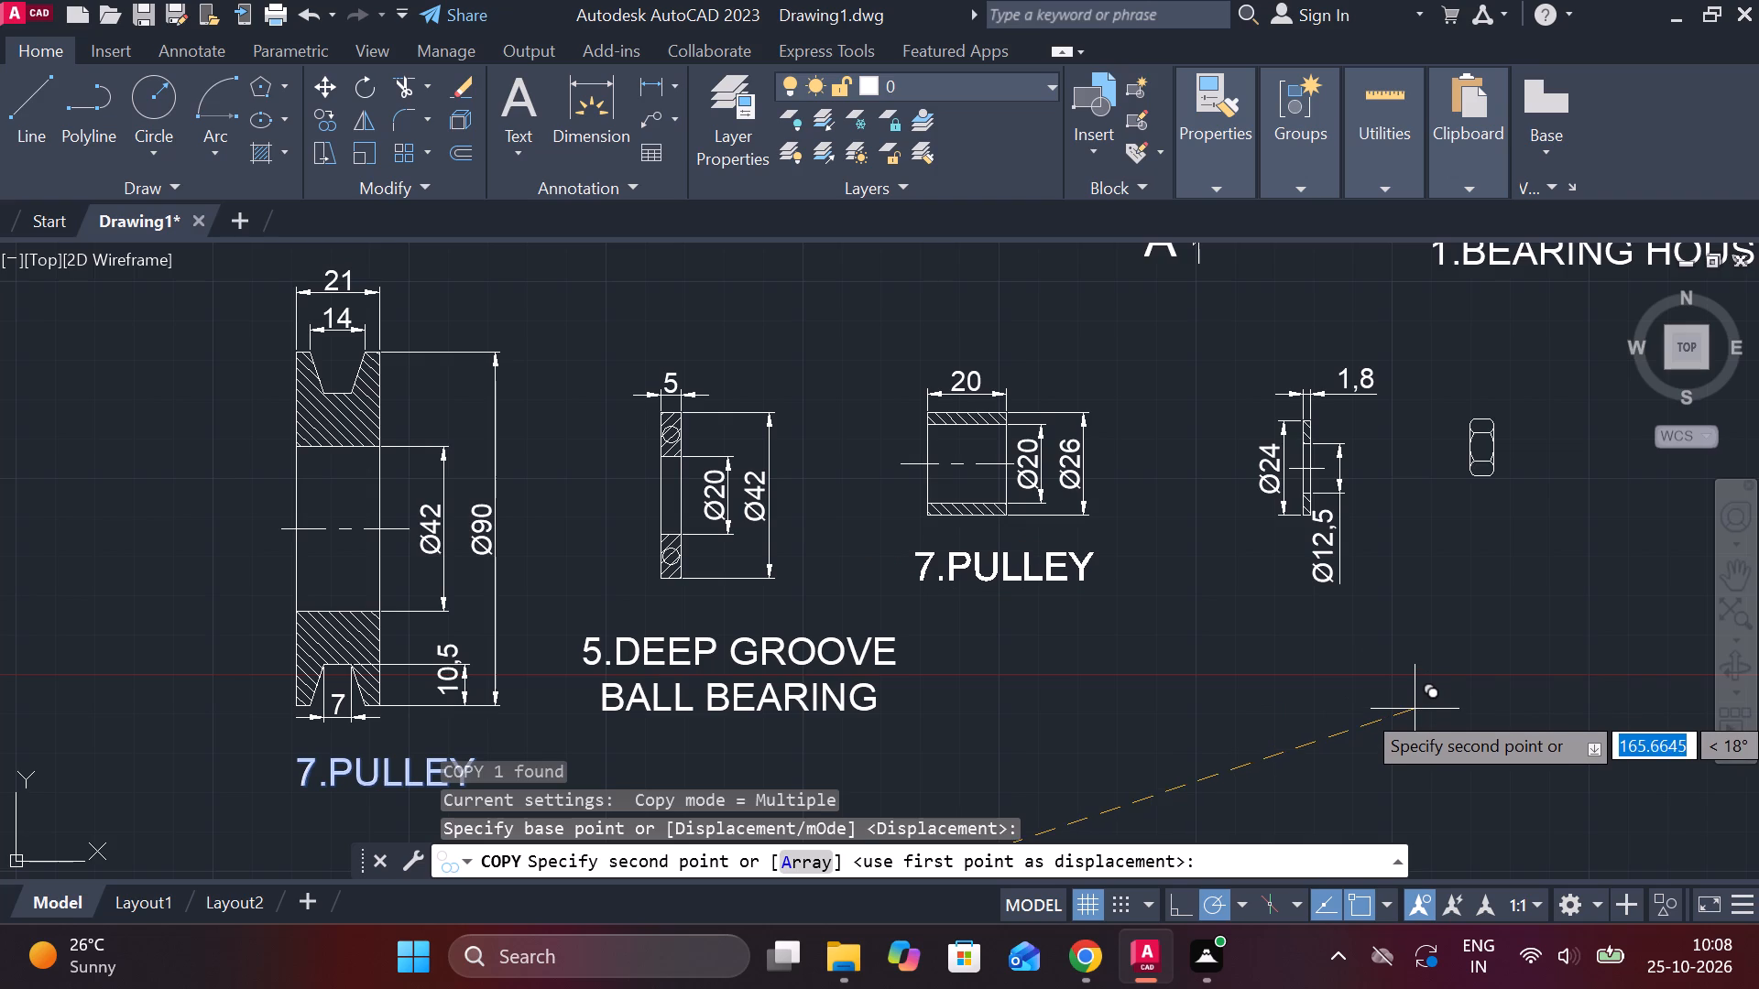
click(1415, 709)
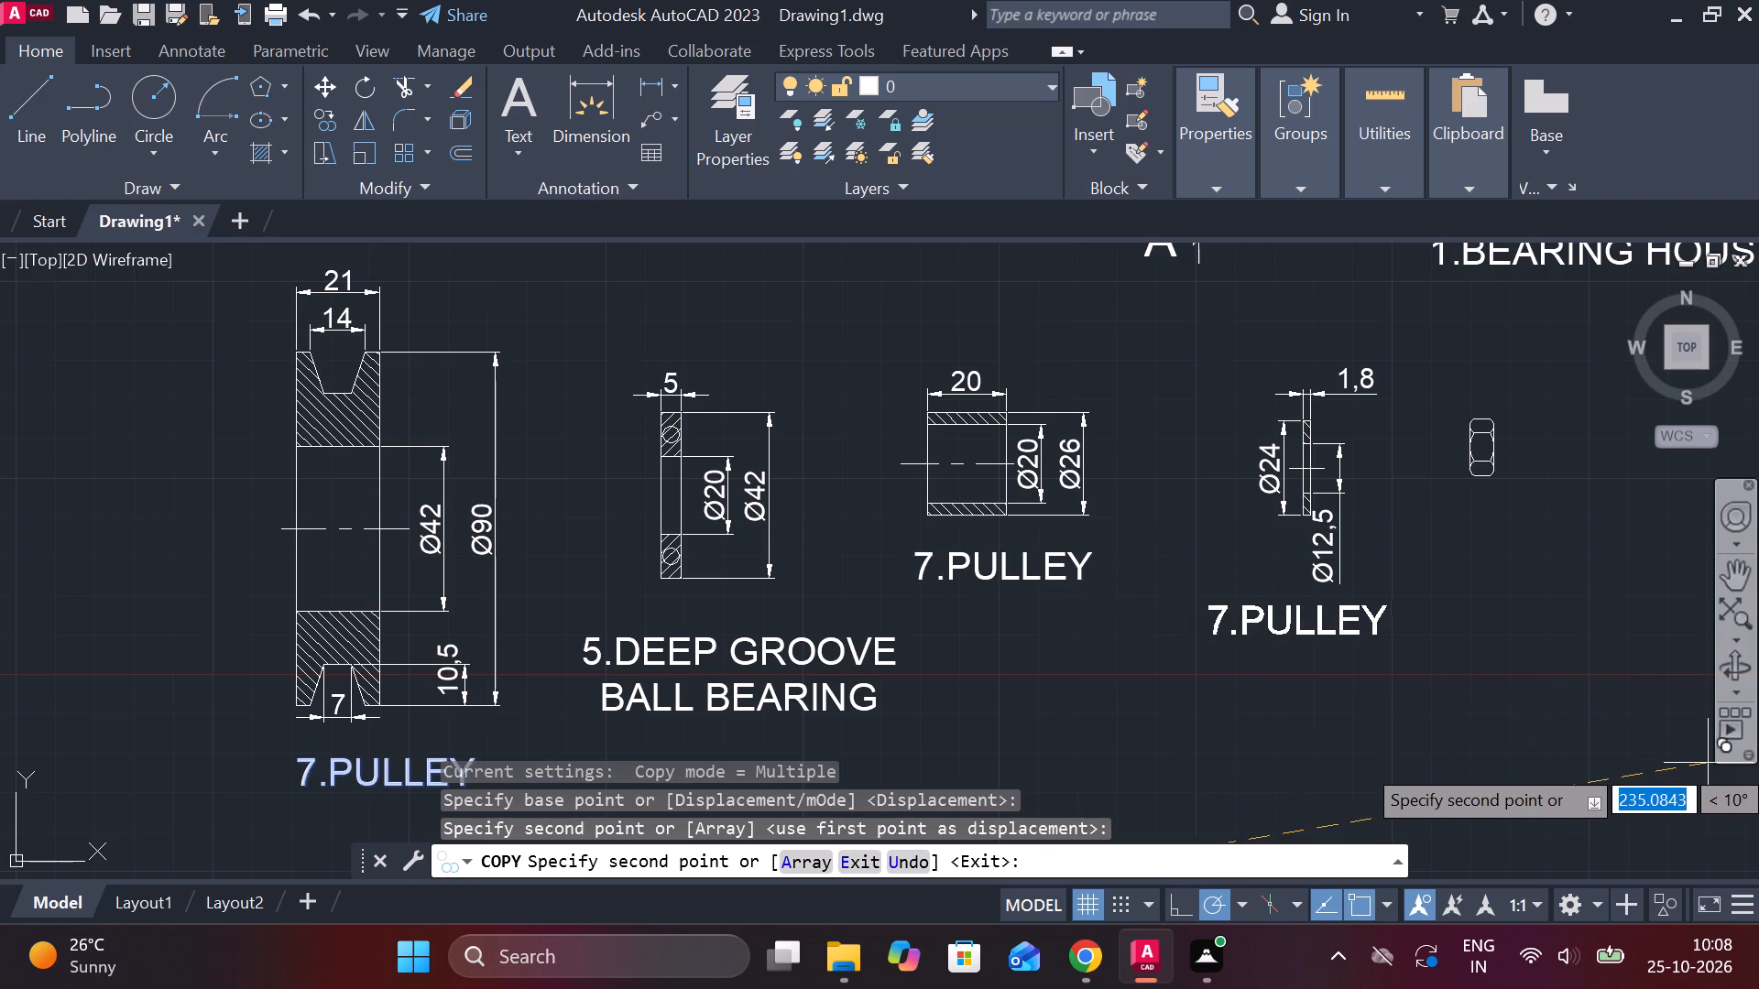
middle_drag(1516, 685, 1288, 710)
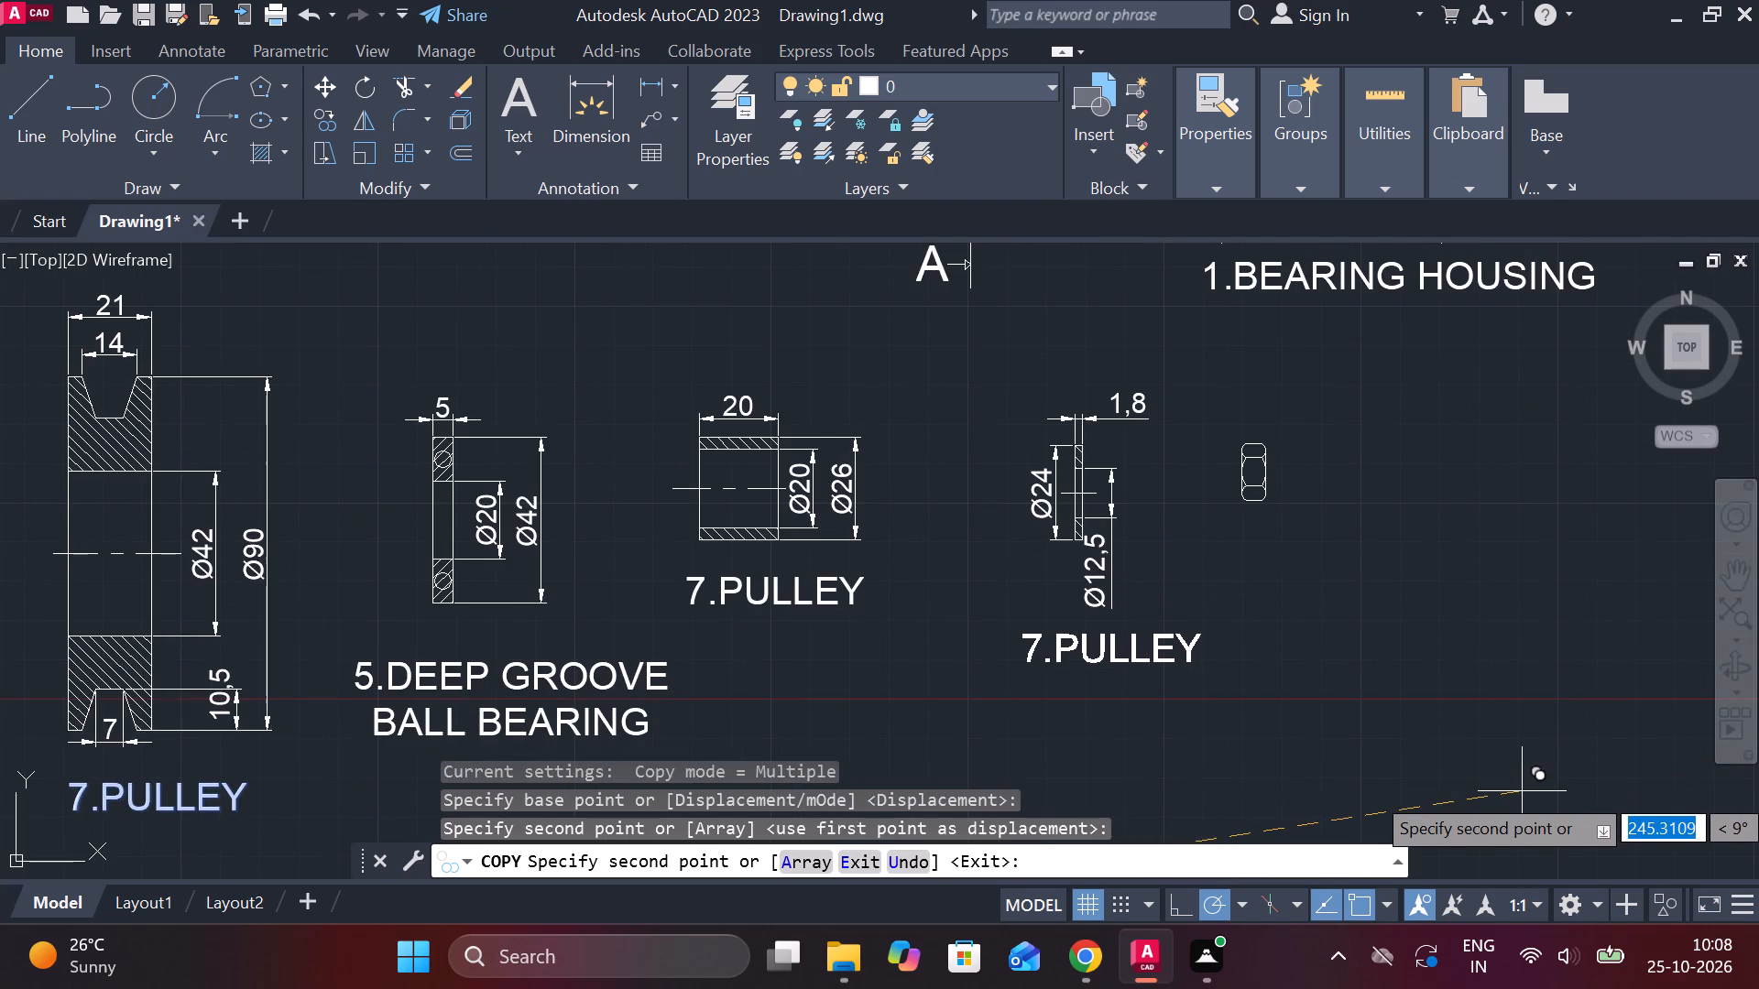
click(1518, 790)
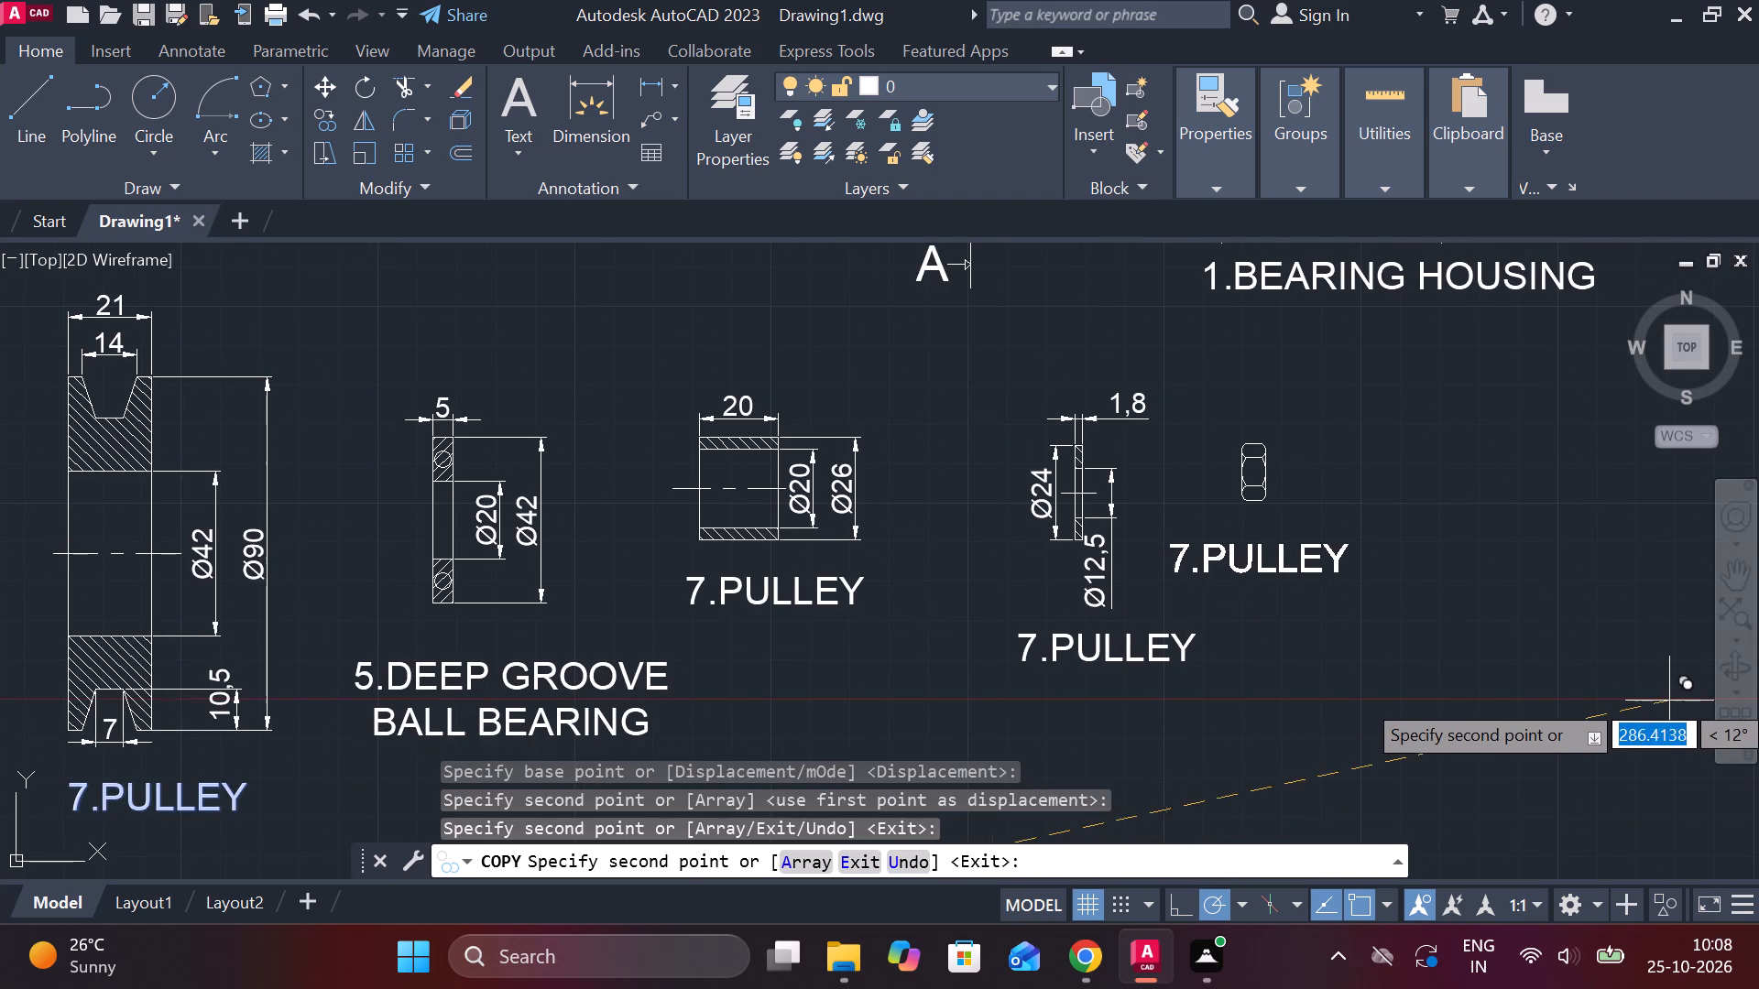
click(1688, 690)
key(Escape)
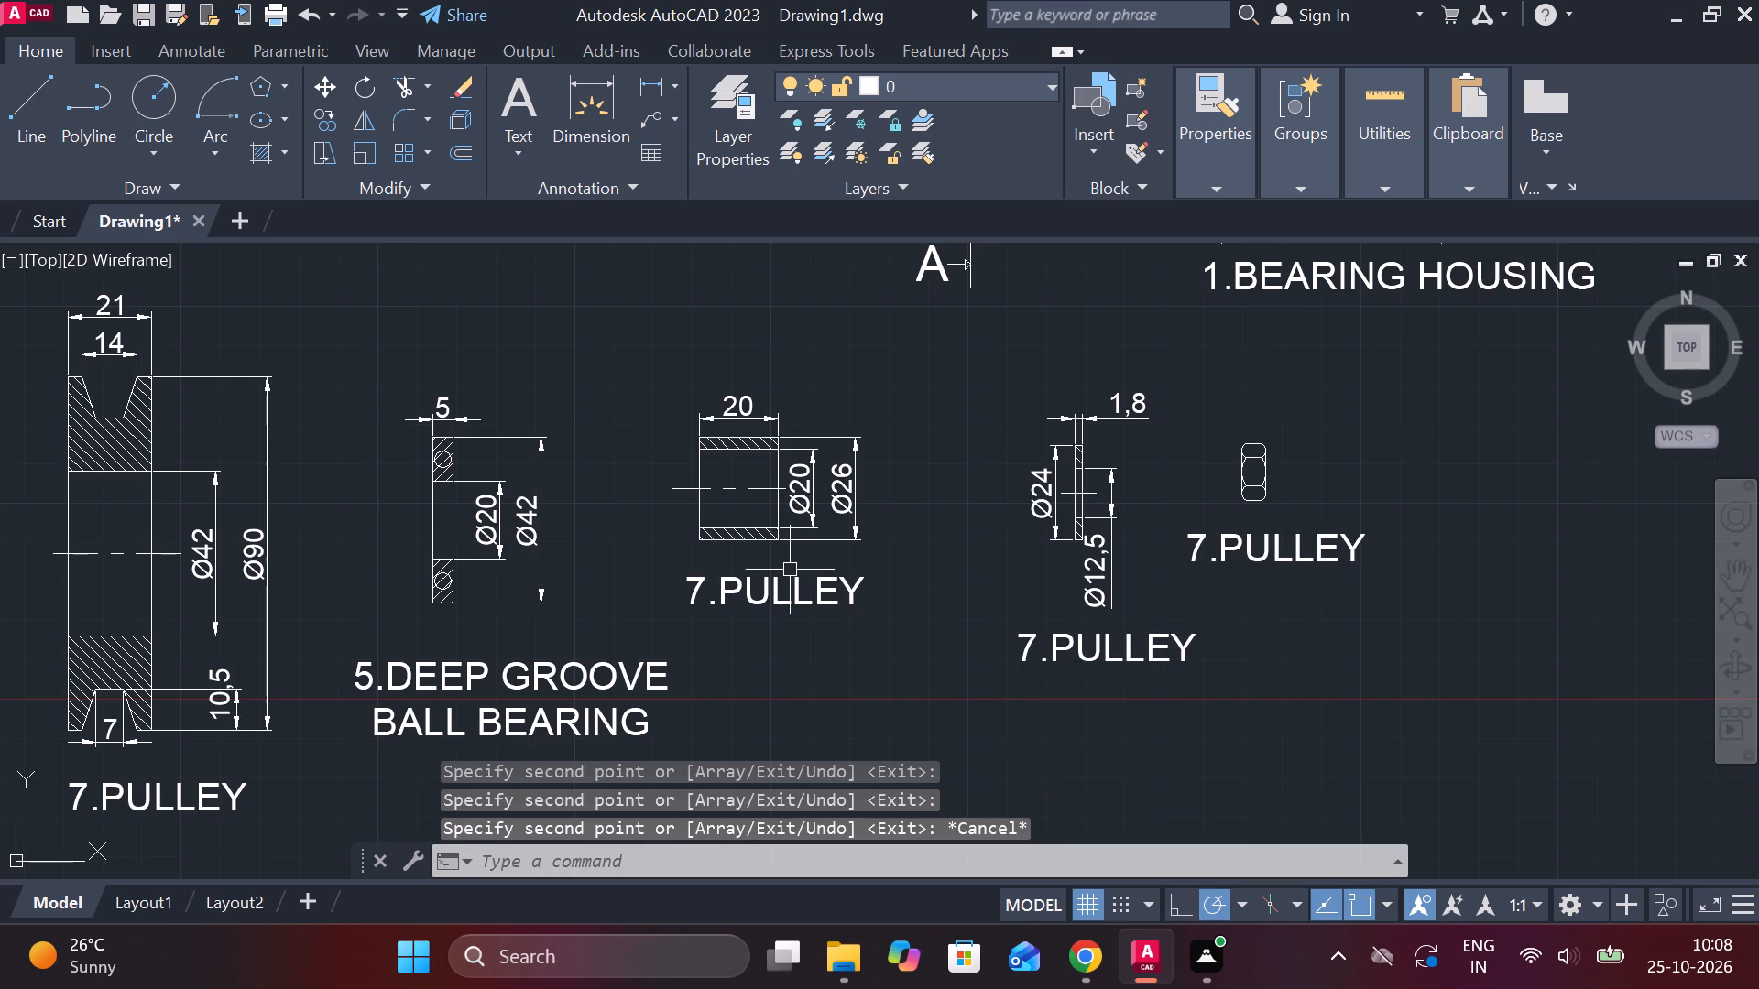
Change the label copy below the dimensioned sleeve to read 6.BUSHING.
double_click(784, 584)
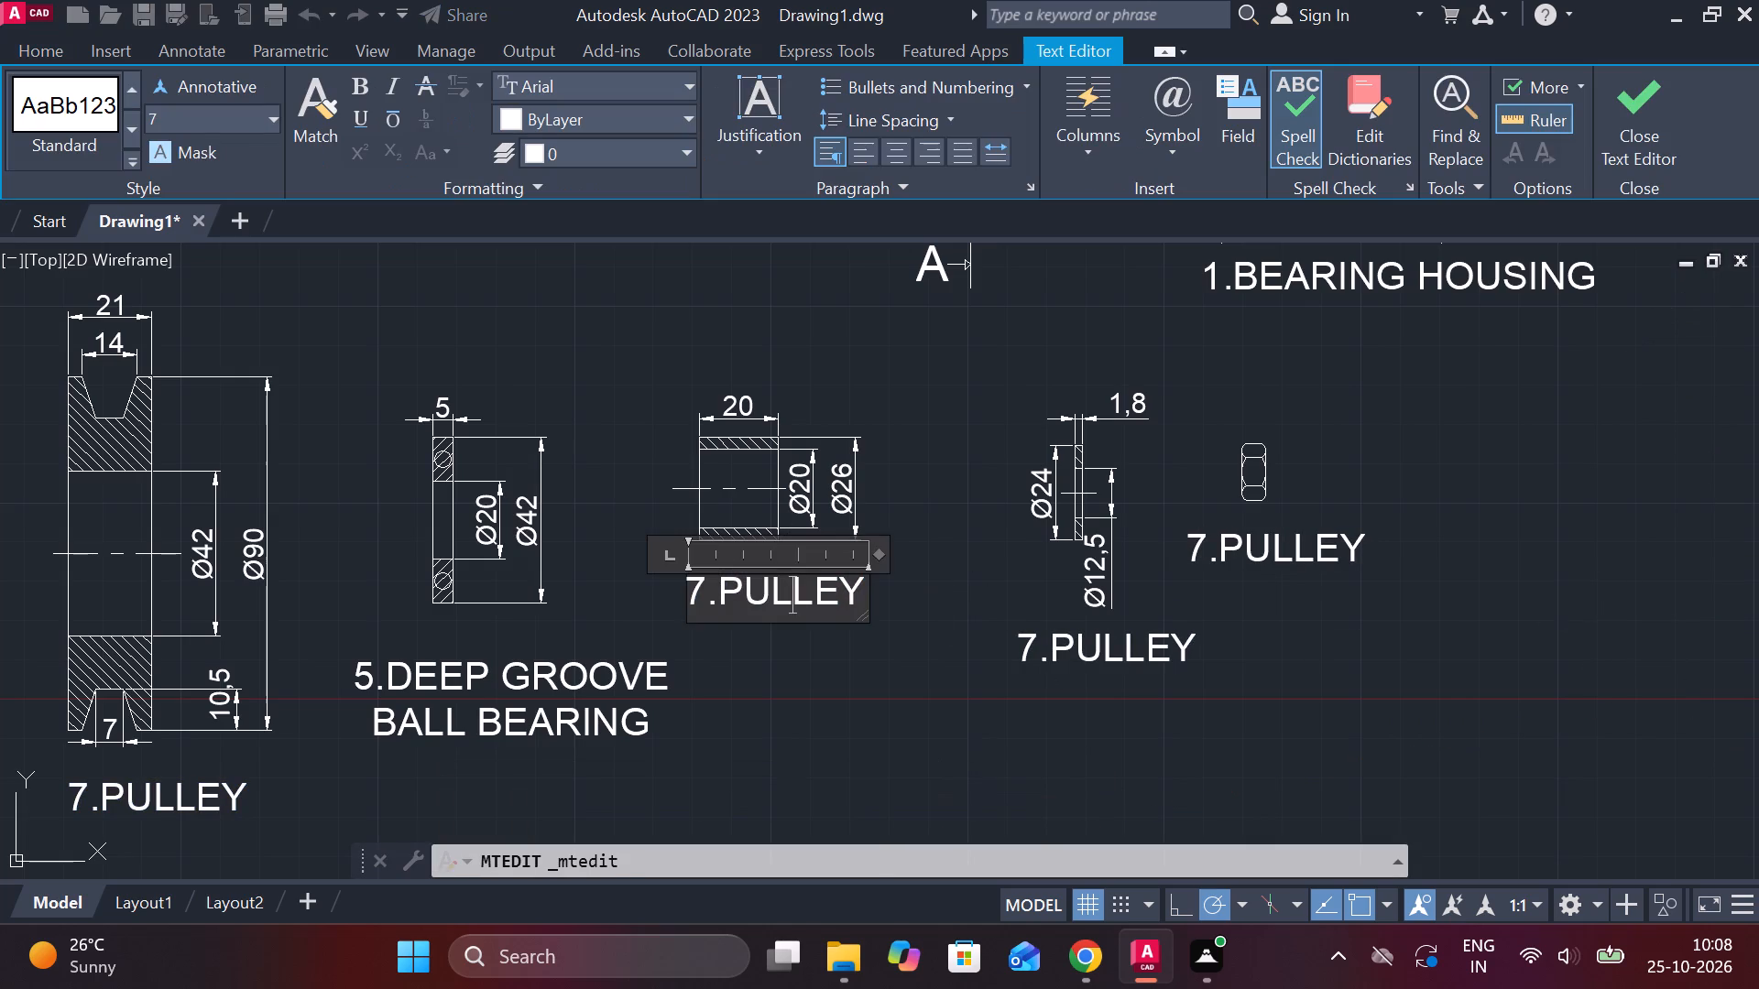
scroll(820, 584, down, 1)
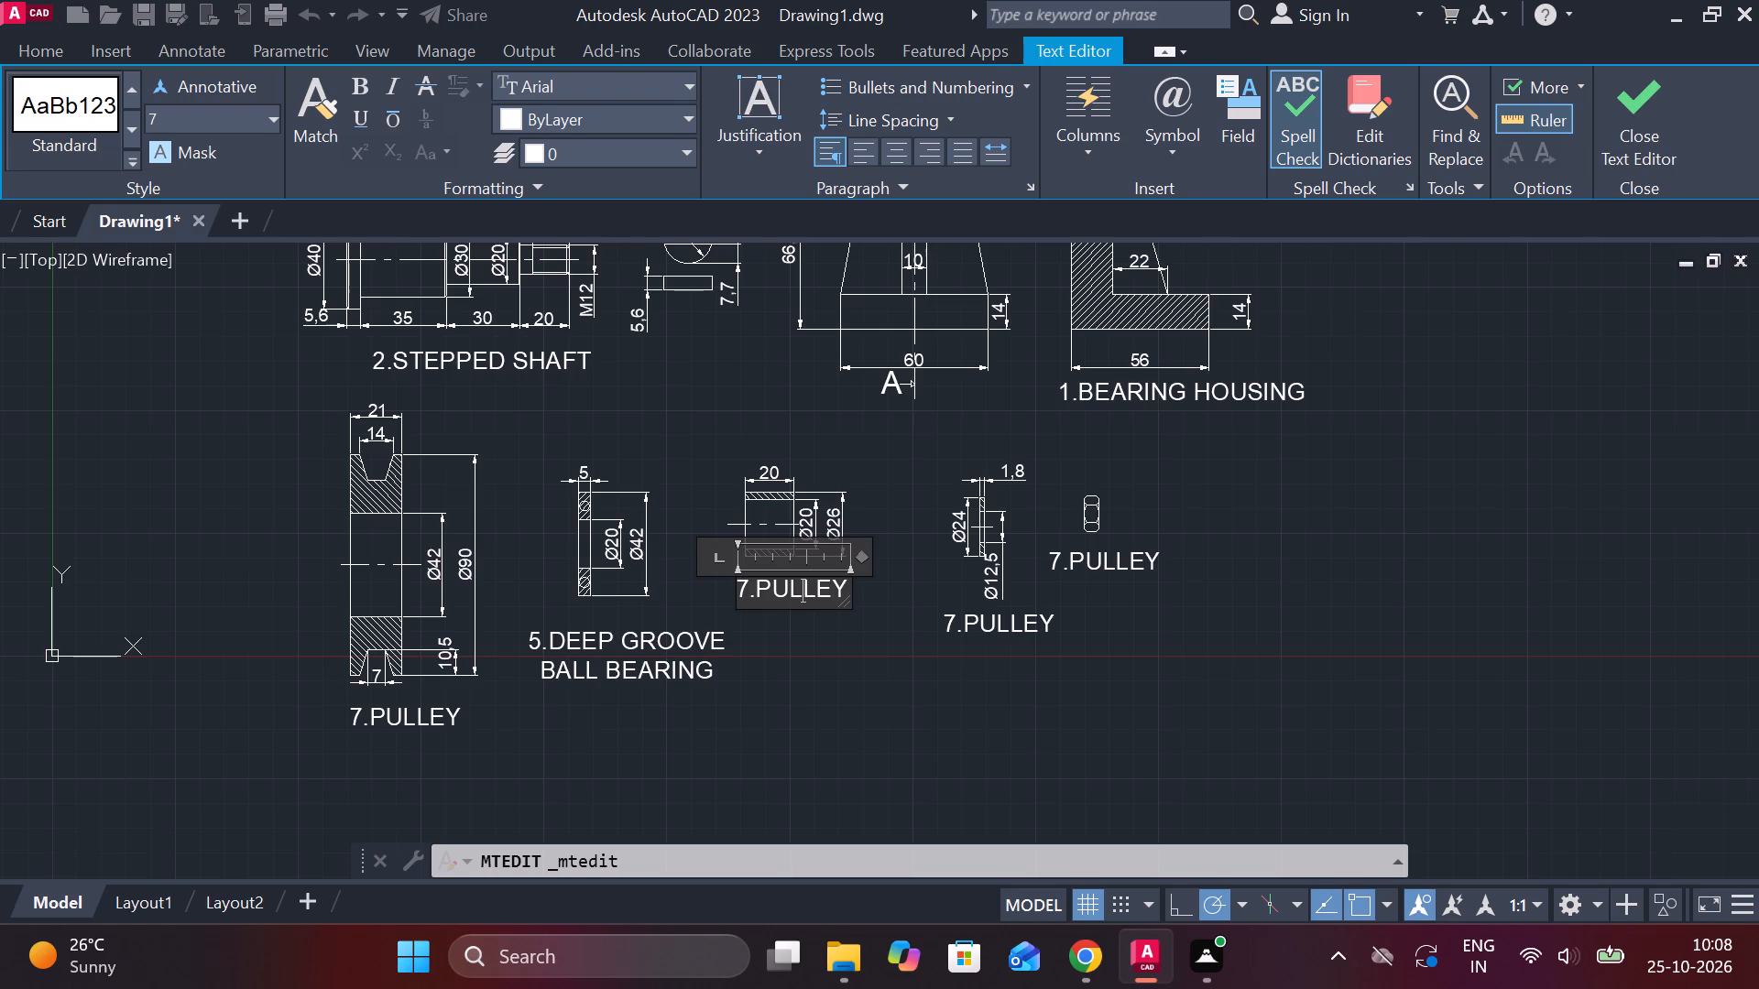
scroll(830, 586, up, 1)
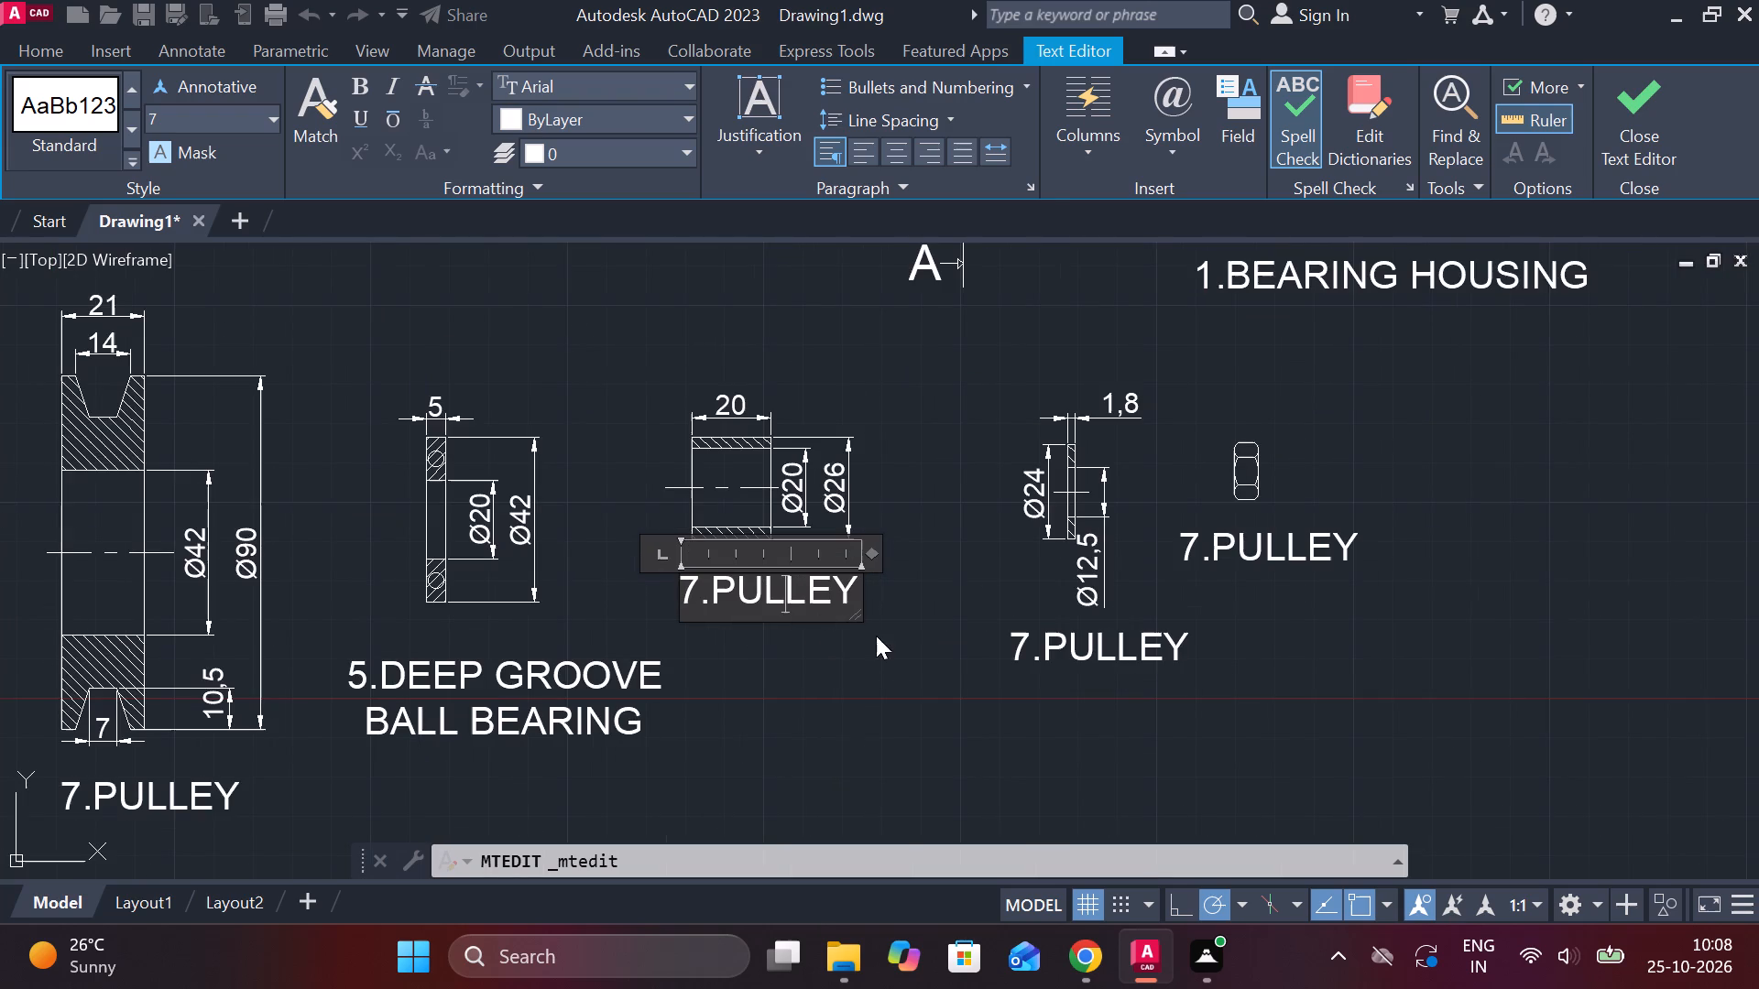
click(853, 599)
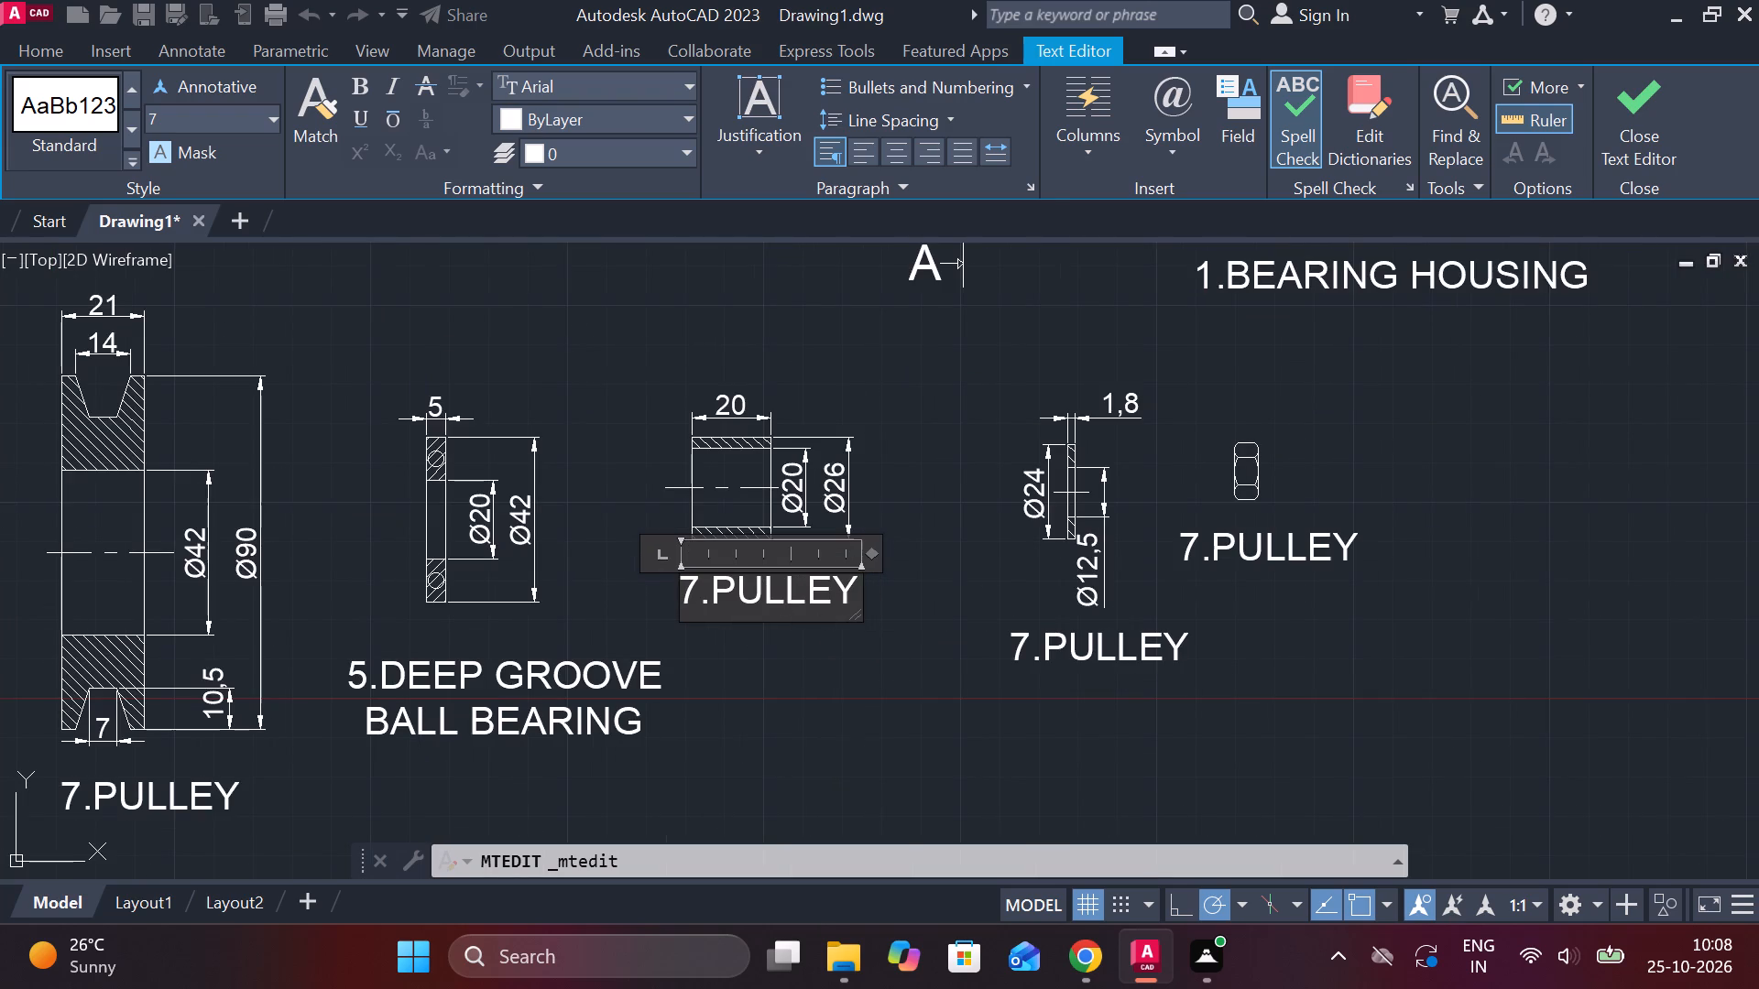
key(BackSpace)
key(BackSpace)
key(BackSpace)
key(BackSpace)
key(BackSpace)
key(BackSpace)
key(BackSpace)
key(BackSpace)
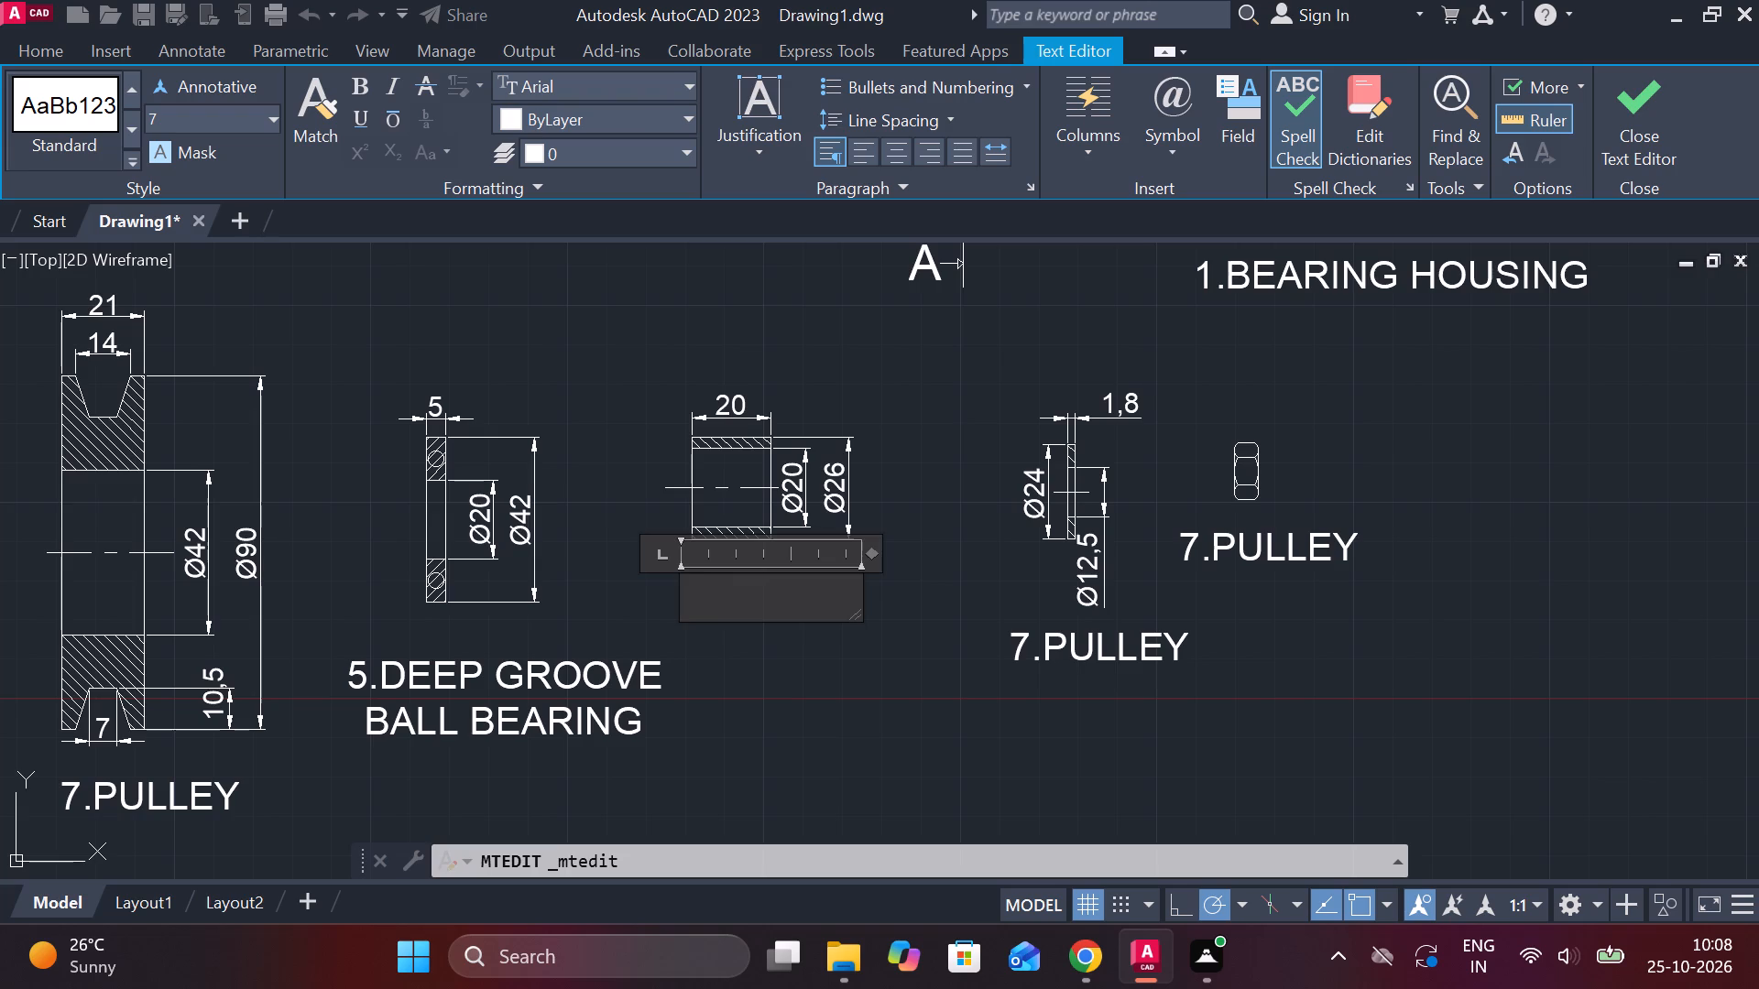
text(6.)
text(BUSHIN)
key(g)
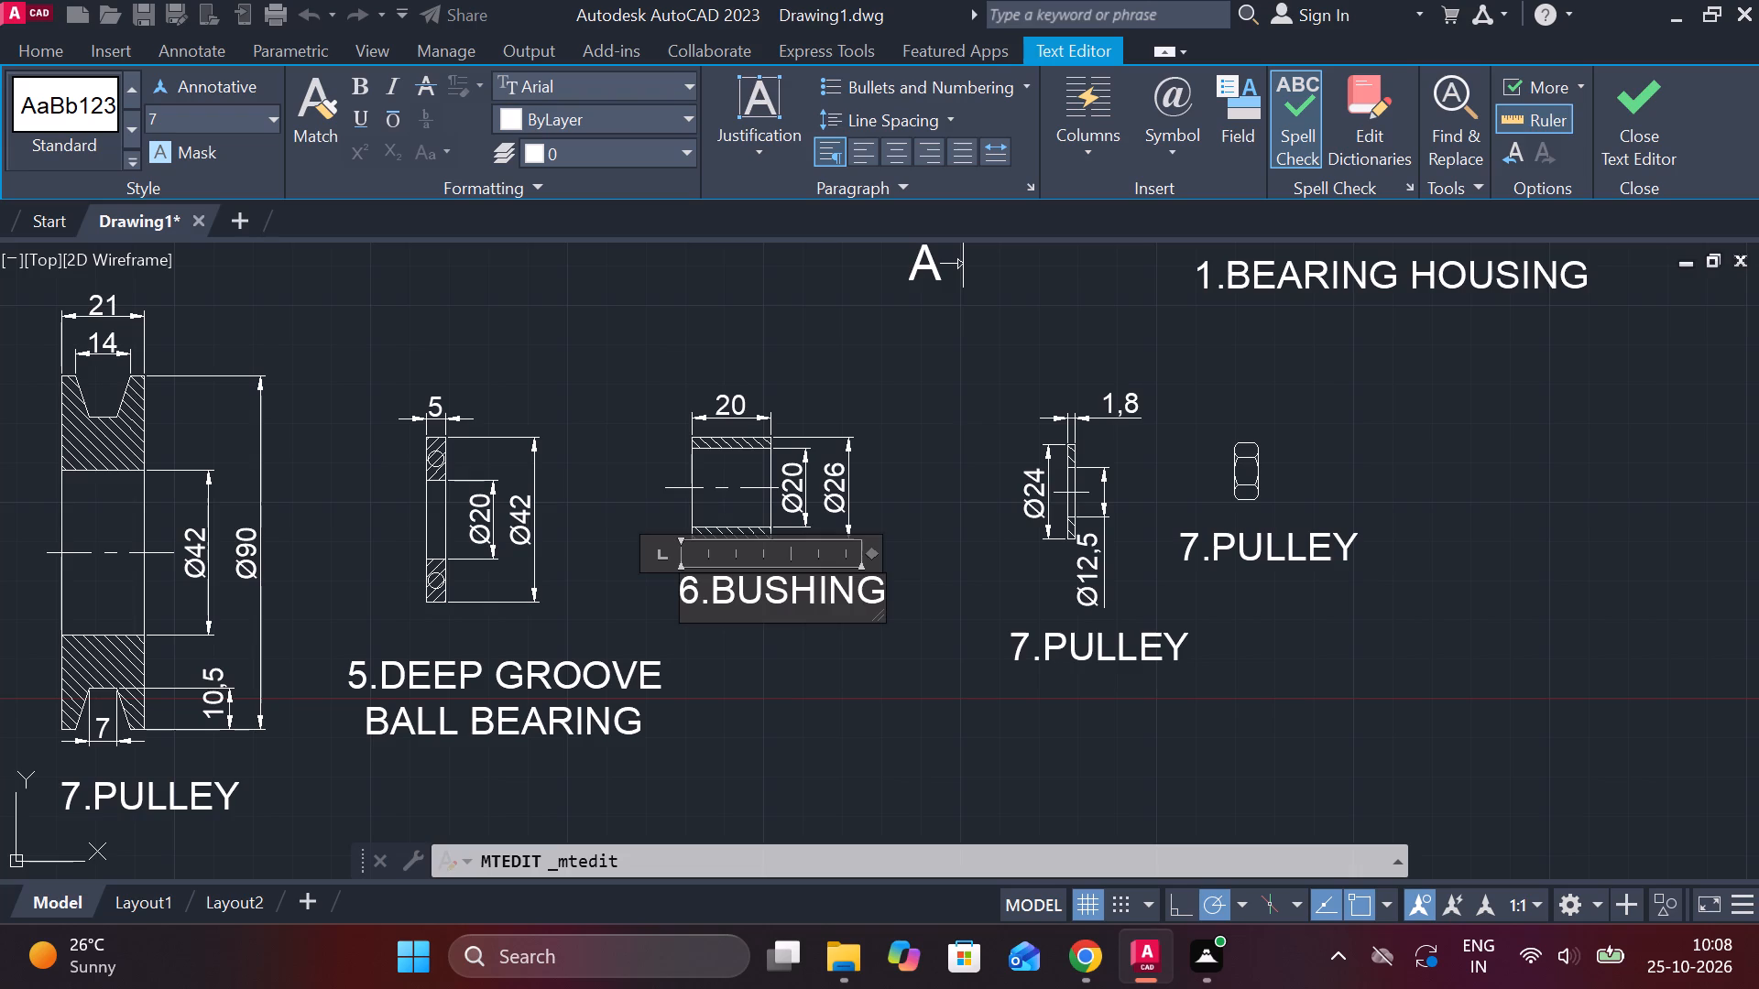
click(1638, 130)
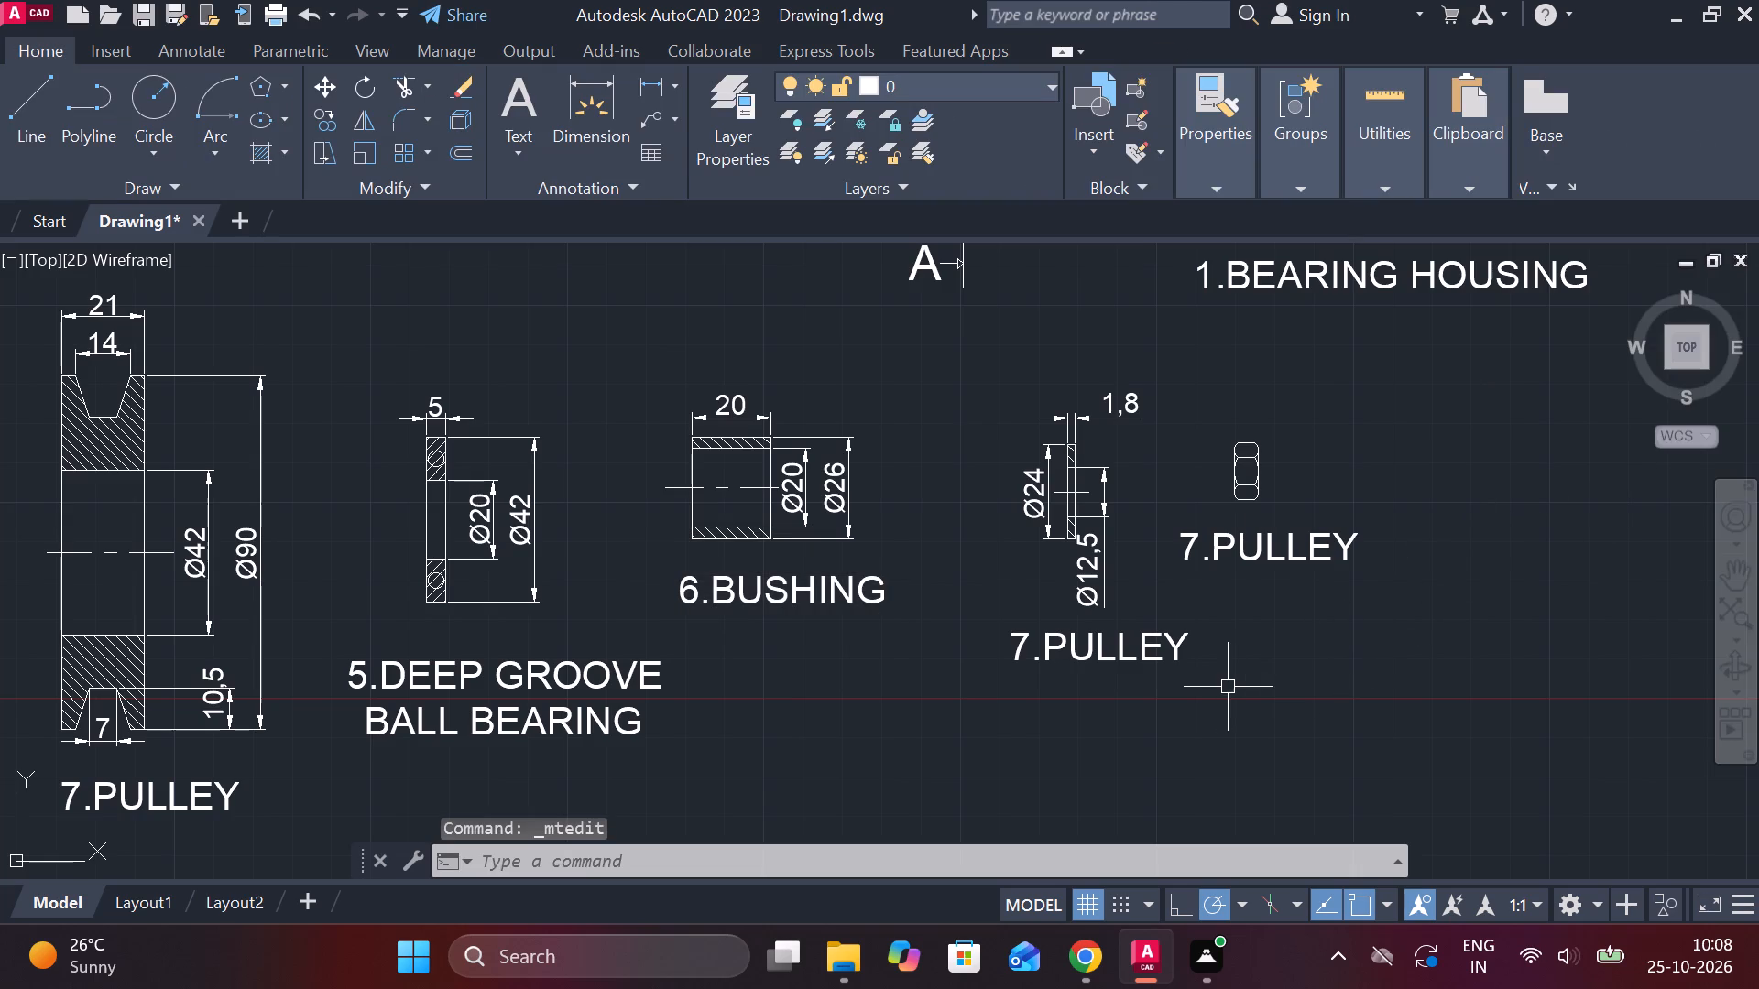
Change the label copy below the dimensioned washer to read 8.WASHER.
double_click(1115, 636)
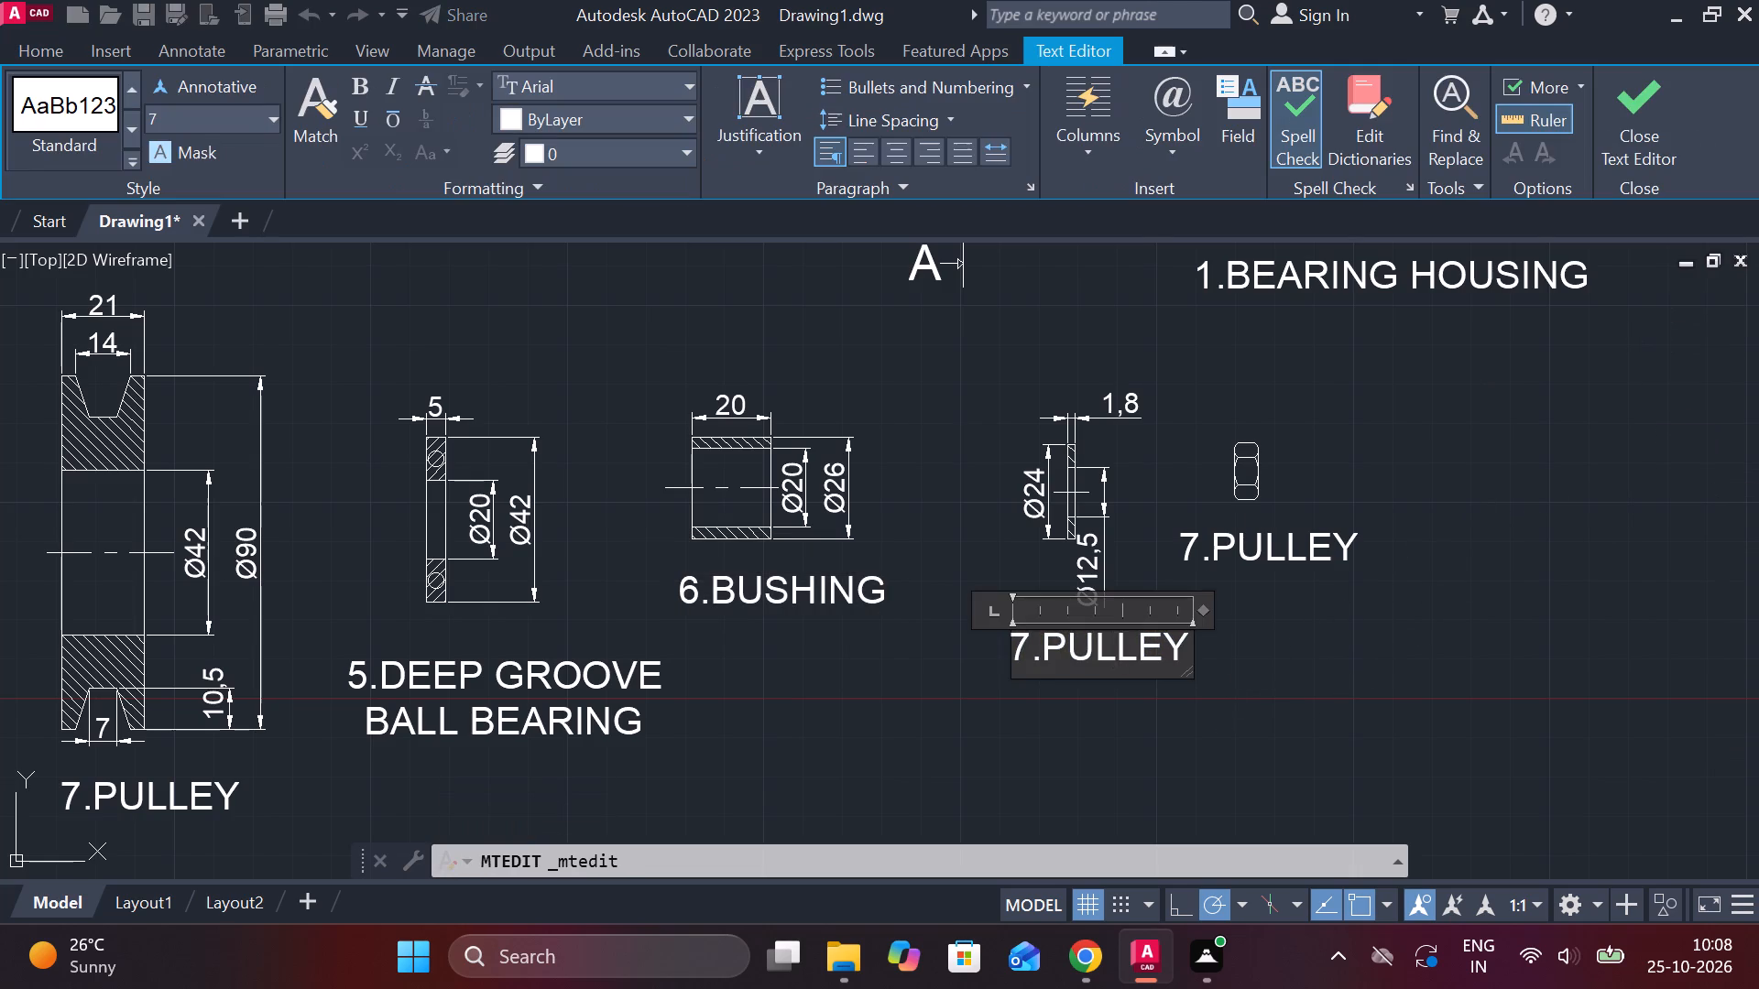
key(Right)
key(Right)
key(Right)
key(BackSpace)
key(BackSpace)
key(BackSpace)
key(BackSpace)
key(BackSpace)
key(BackSpace)
key(BackSpace)
key(BackSpace)
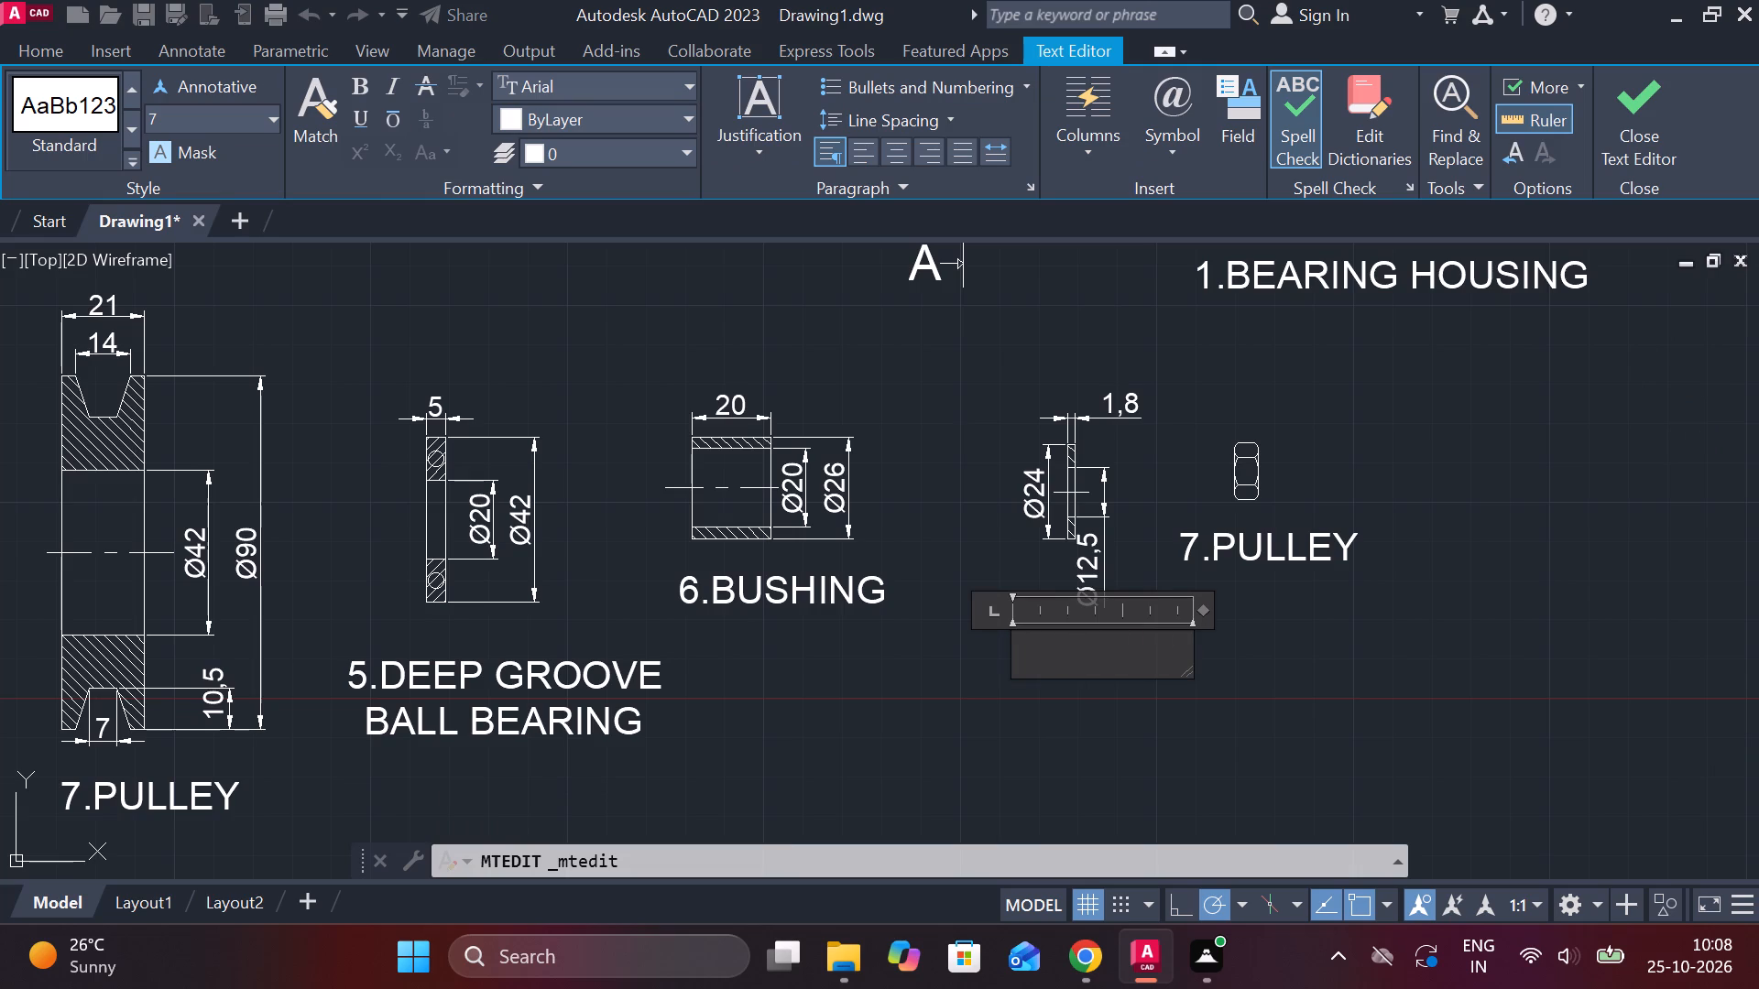
text(8.)
text(WASHER)
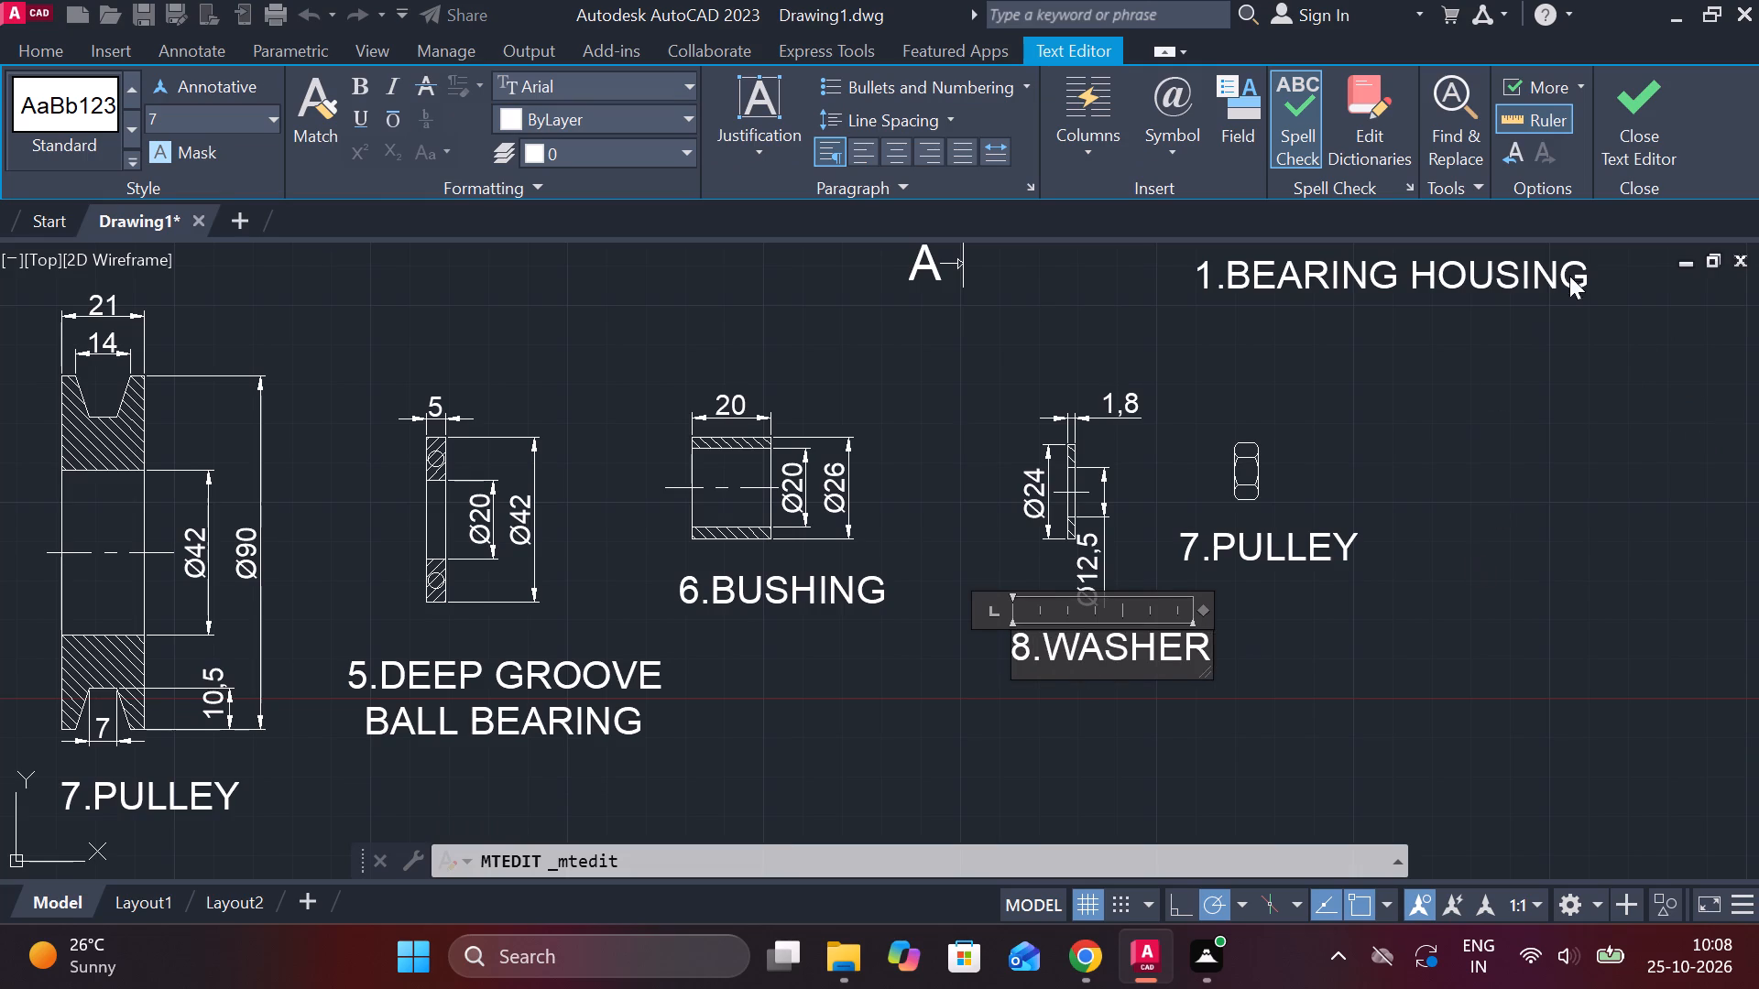
click(1635, 131)
Change the 7.PULLEY label copy below the nut to read 9.HEXAGONAL NUT M12 and centre-align its text.
double_click(1273, 541)
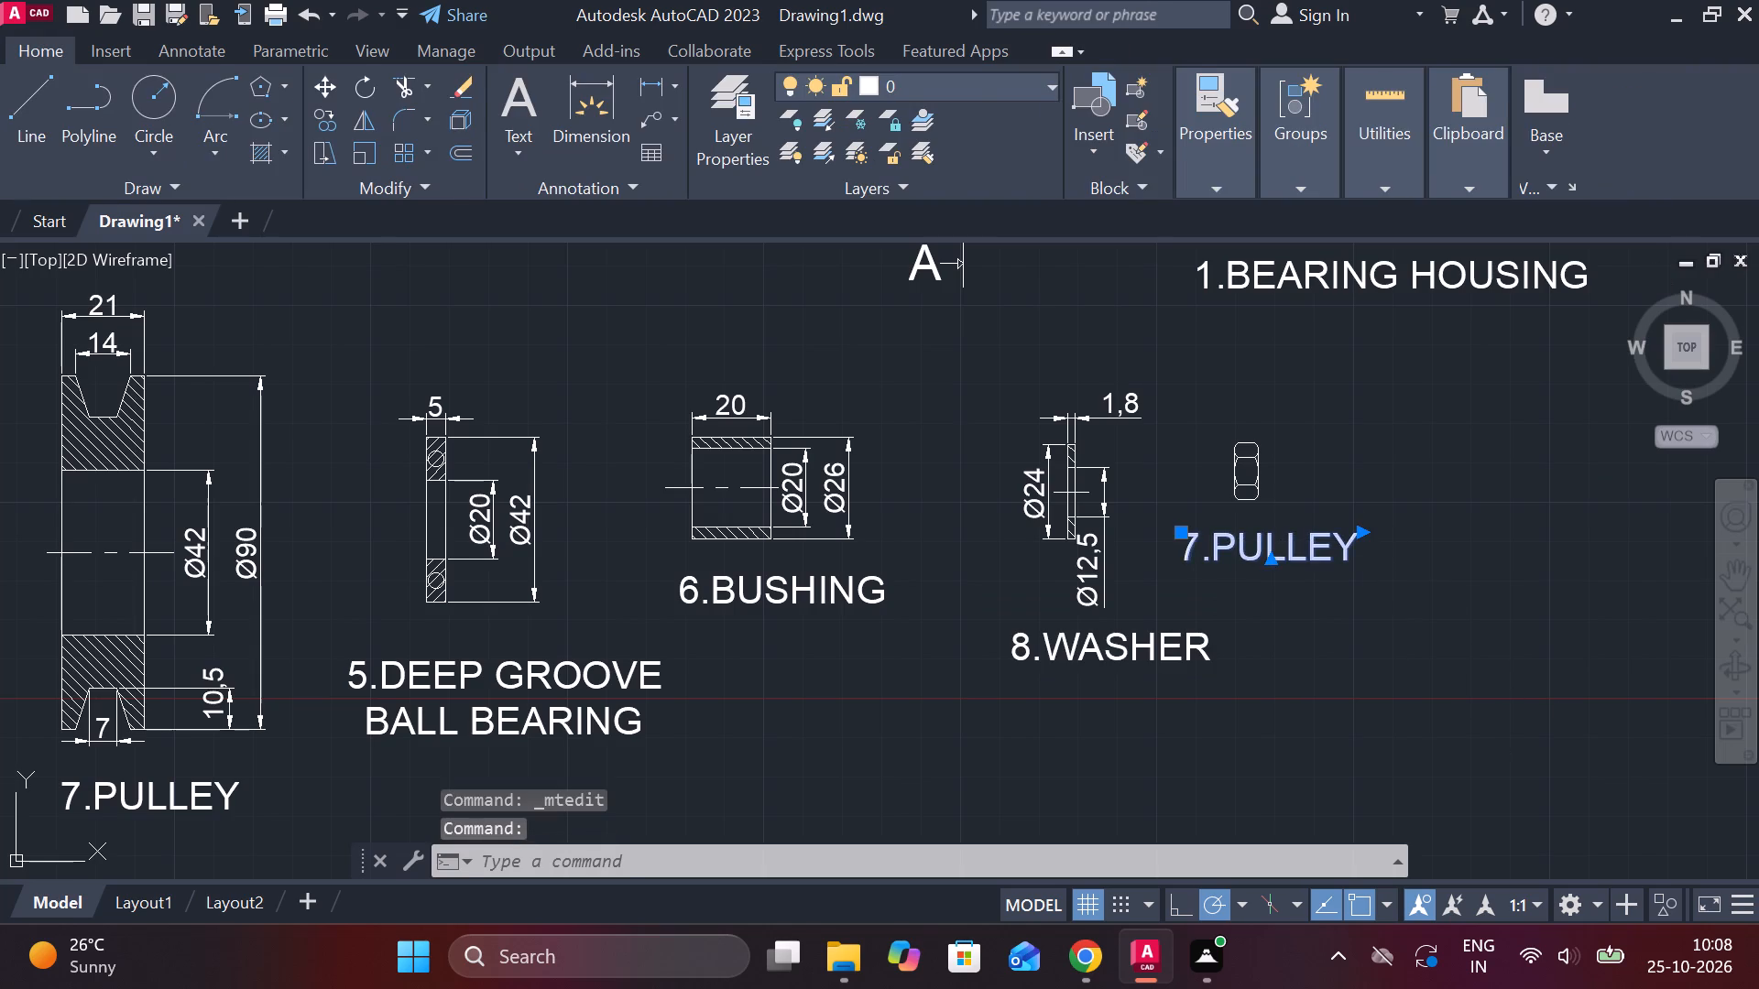
key(Escape)
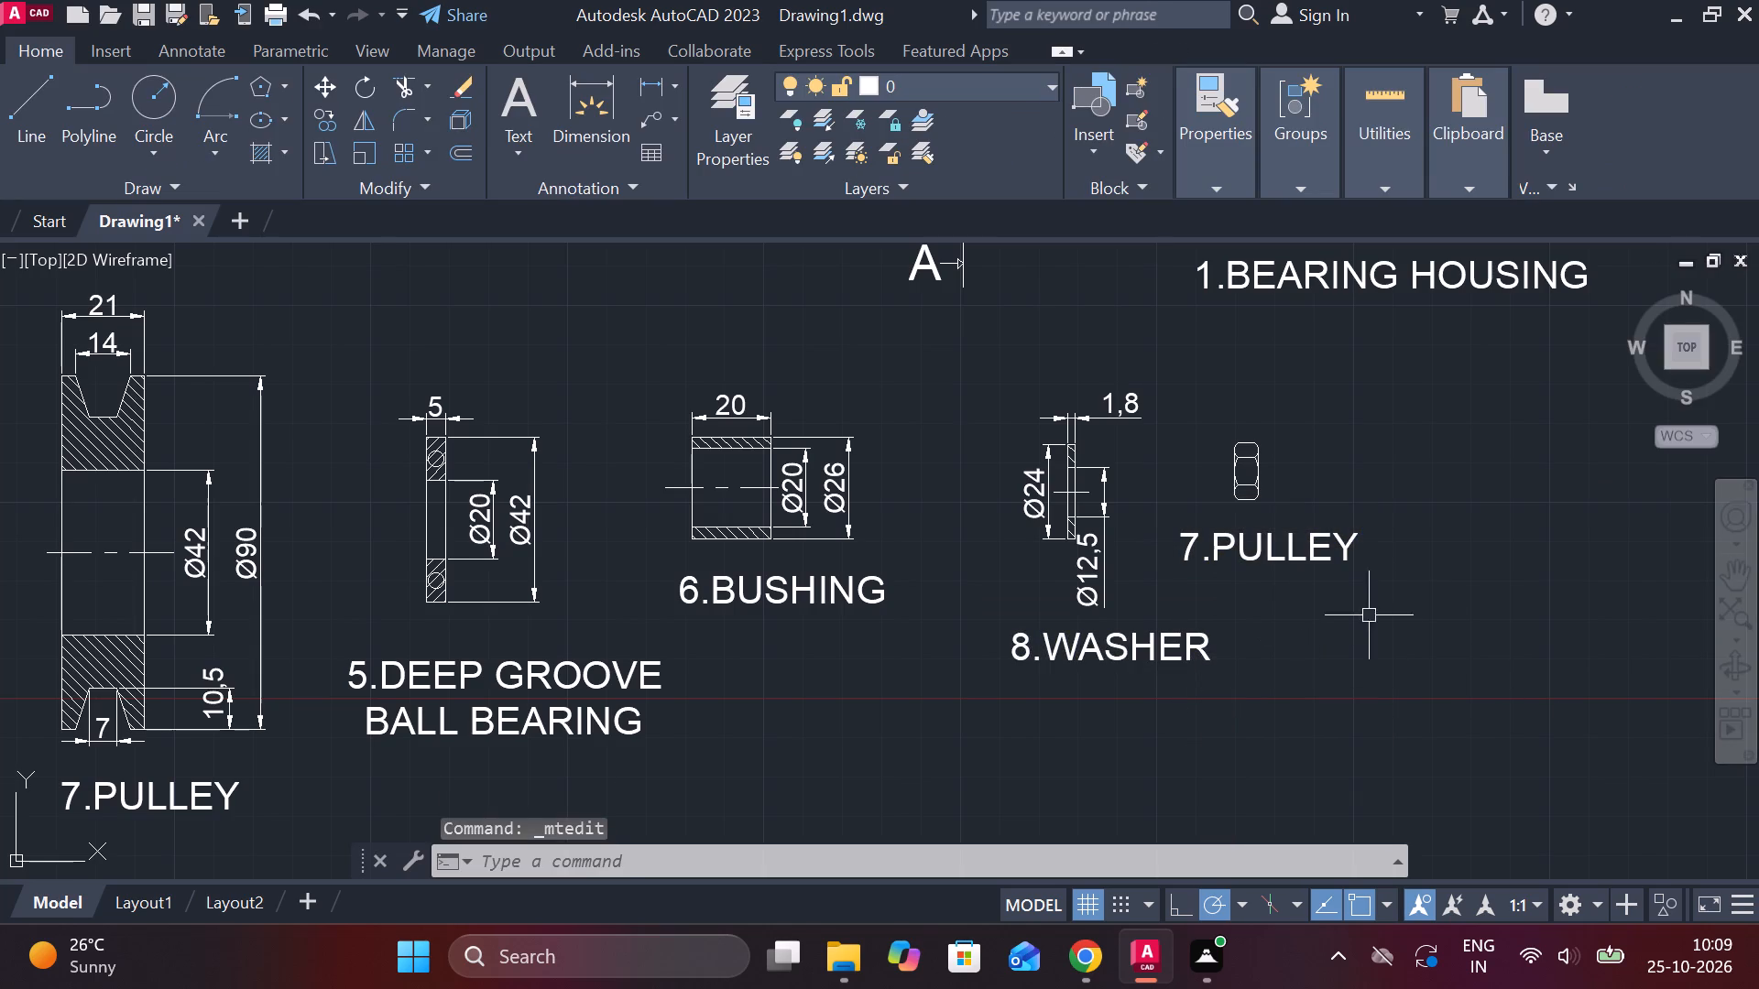
double_click(1309, 549)
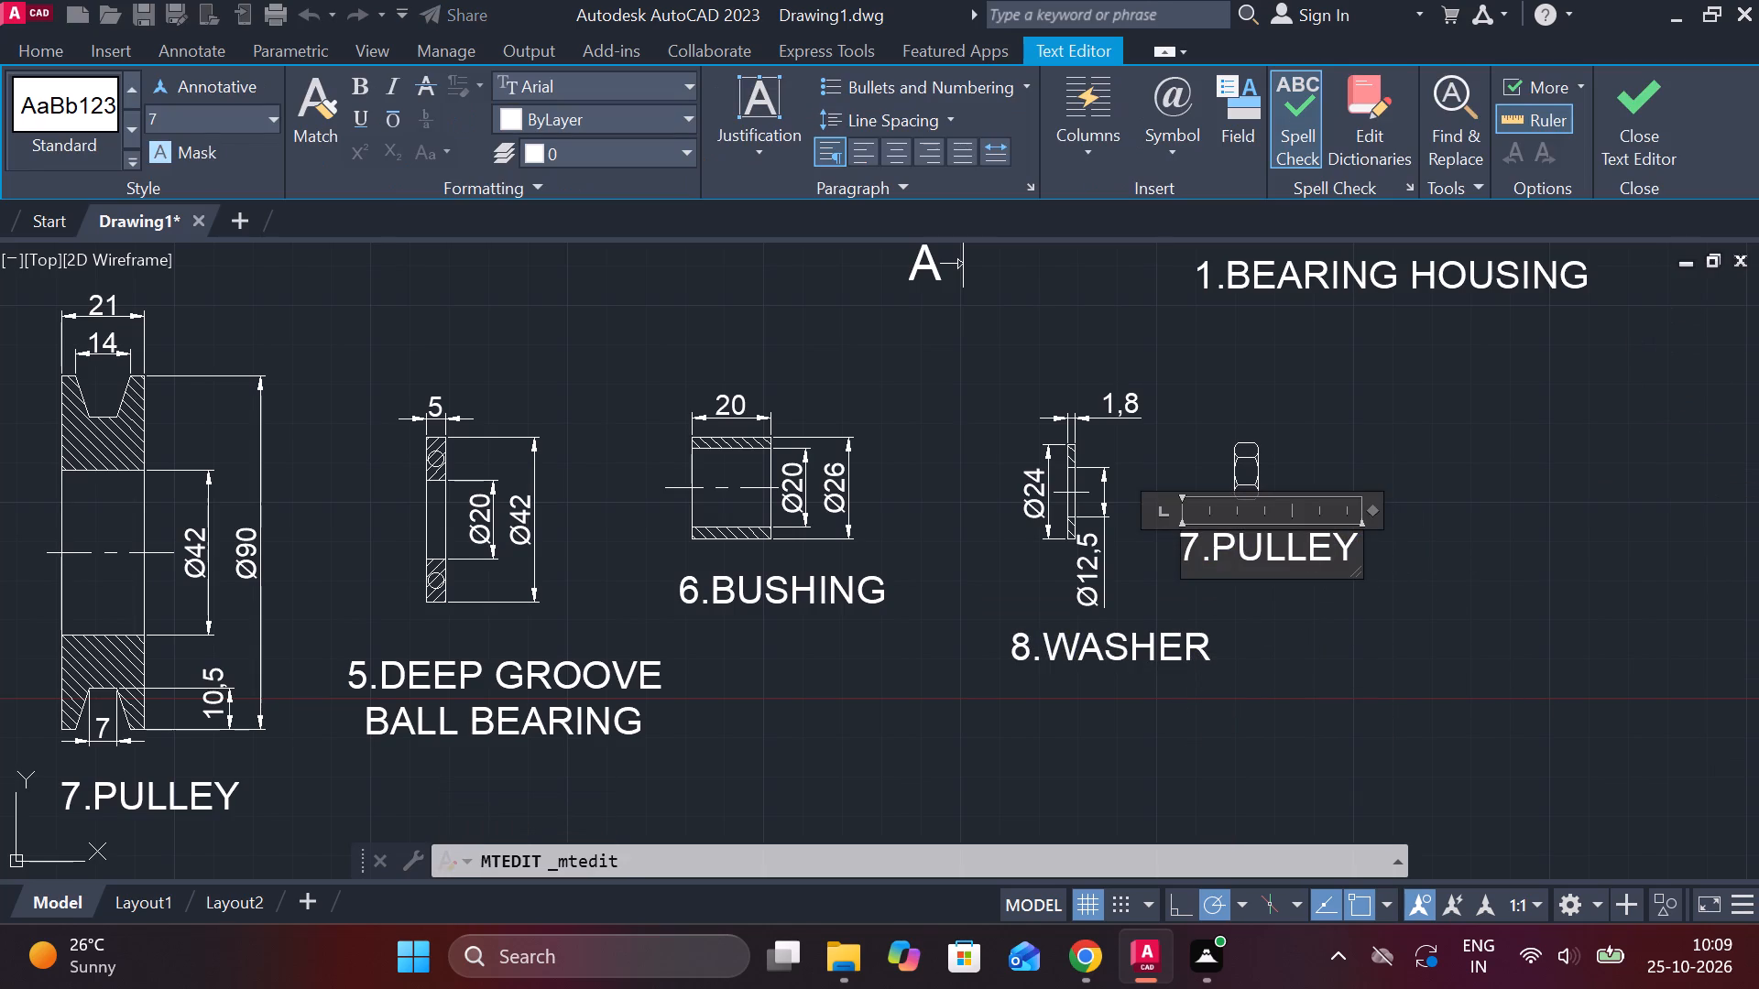
key(Right)
key(Right)
key(Right)
key(Right)
key(Right)
key(BackSpace)
key(BackSpace)
key(BackSpace)
key(BackSpace)
key(BackSpace)
key(BackSpace)
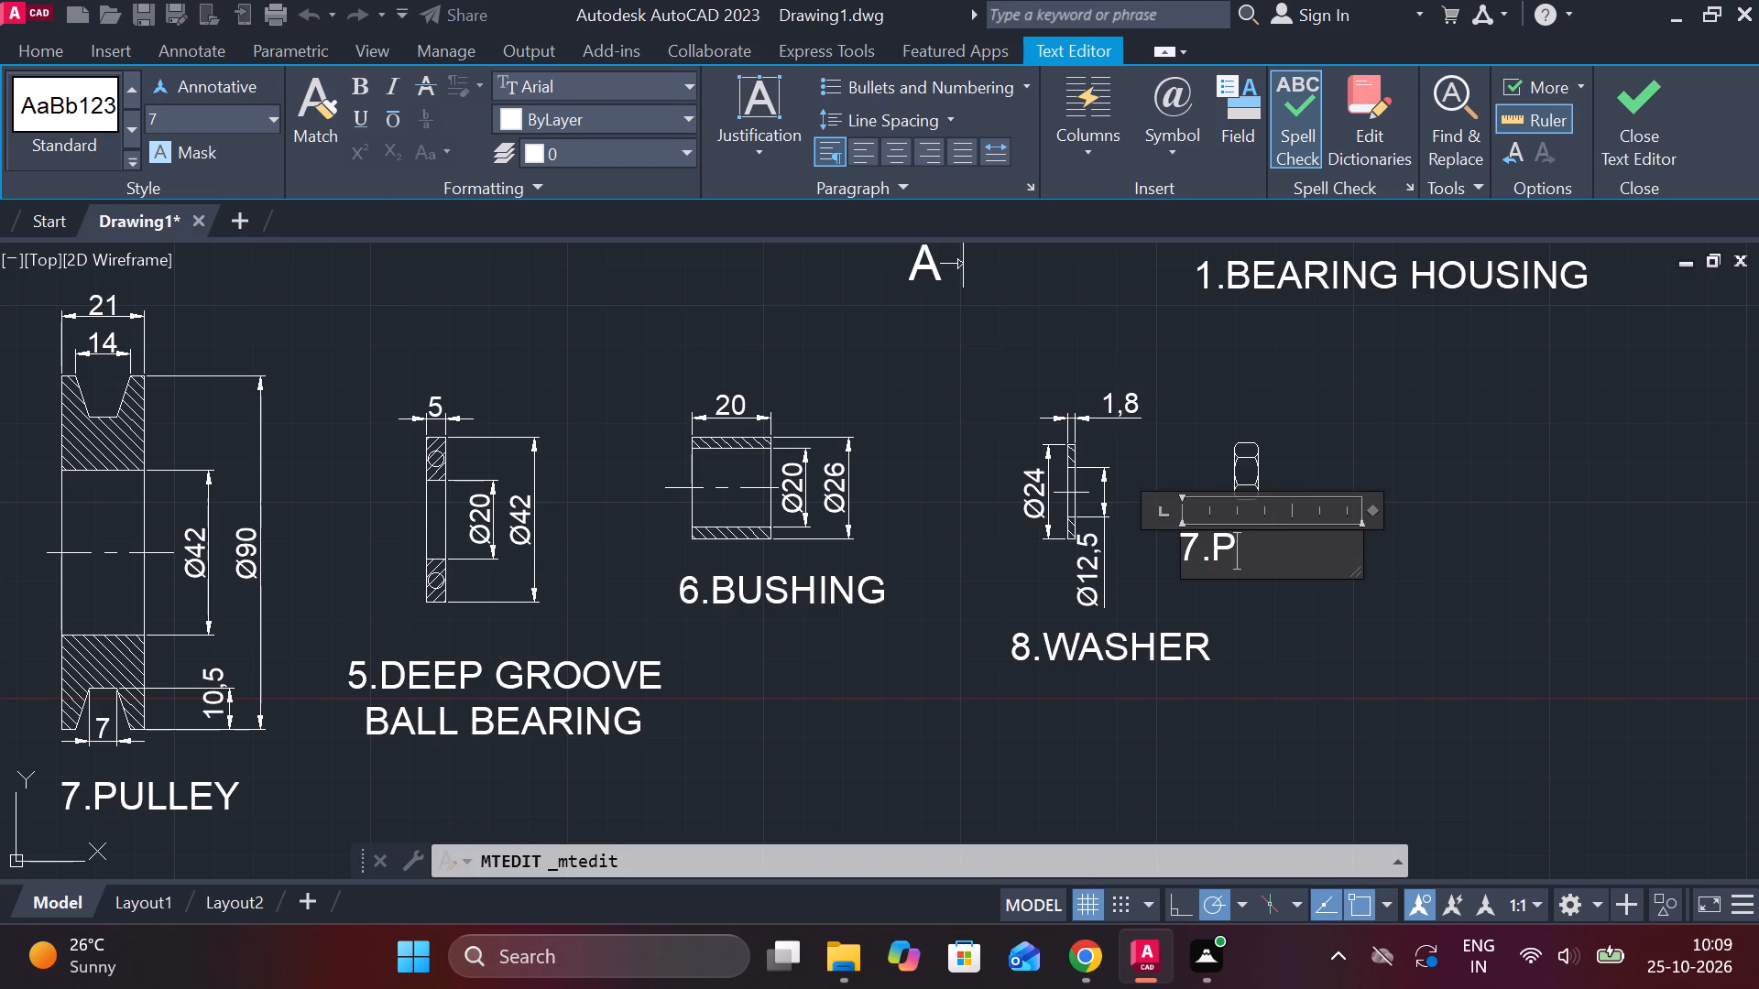
key(BackSpace)
key(BackSpace)
key(9)
key(period)
key(h)
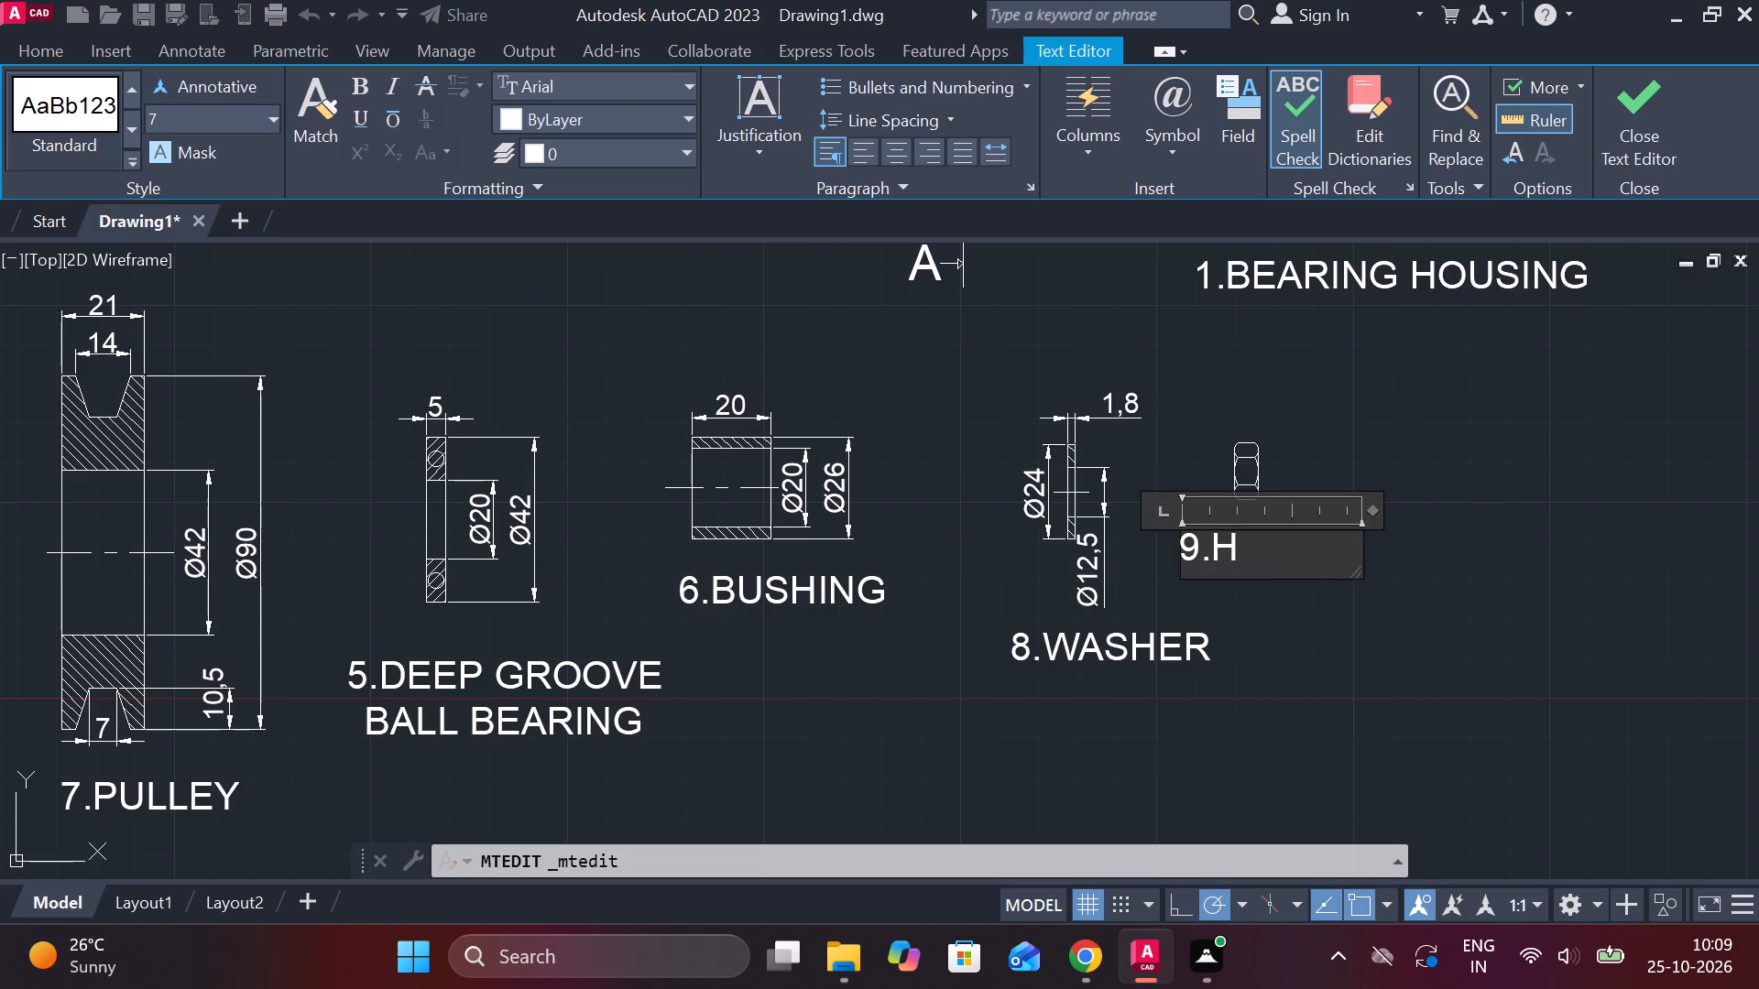
text(EX)
text(AGONAL)
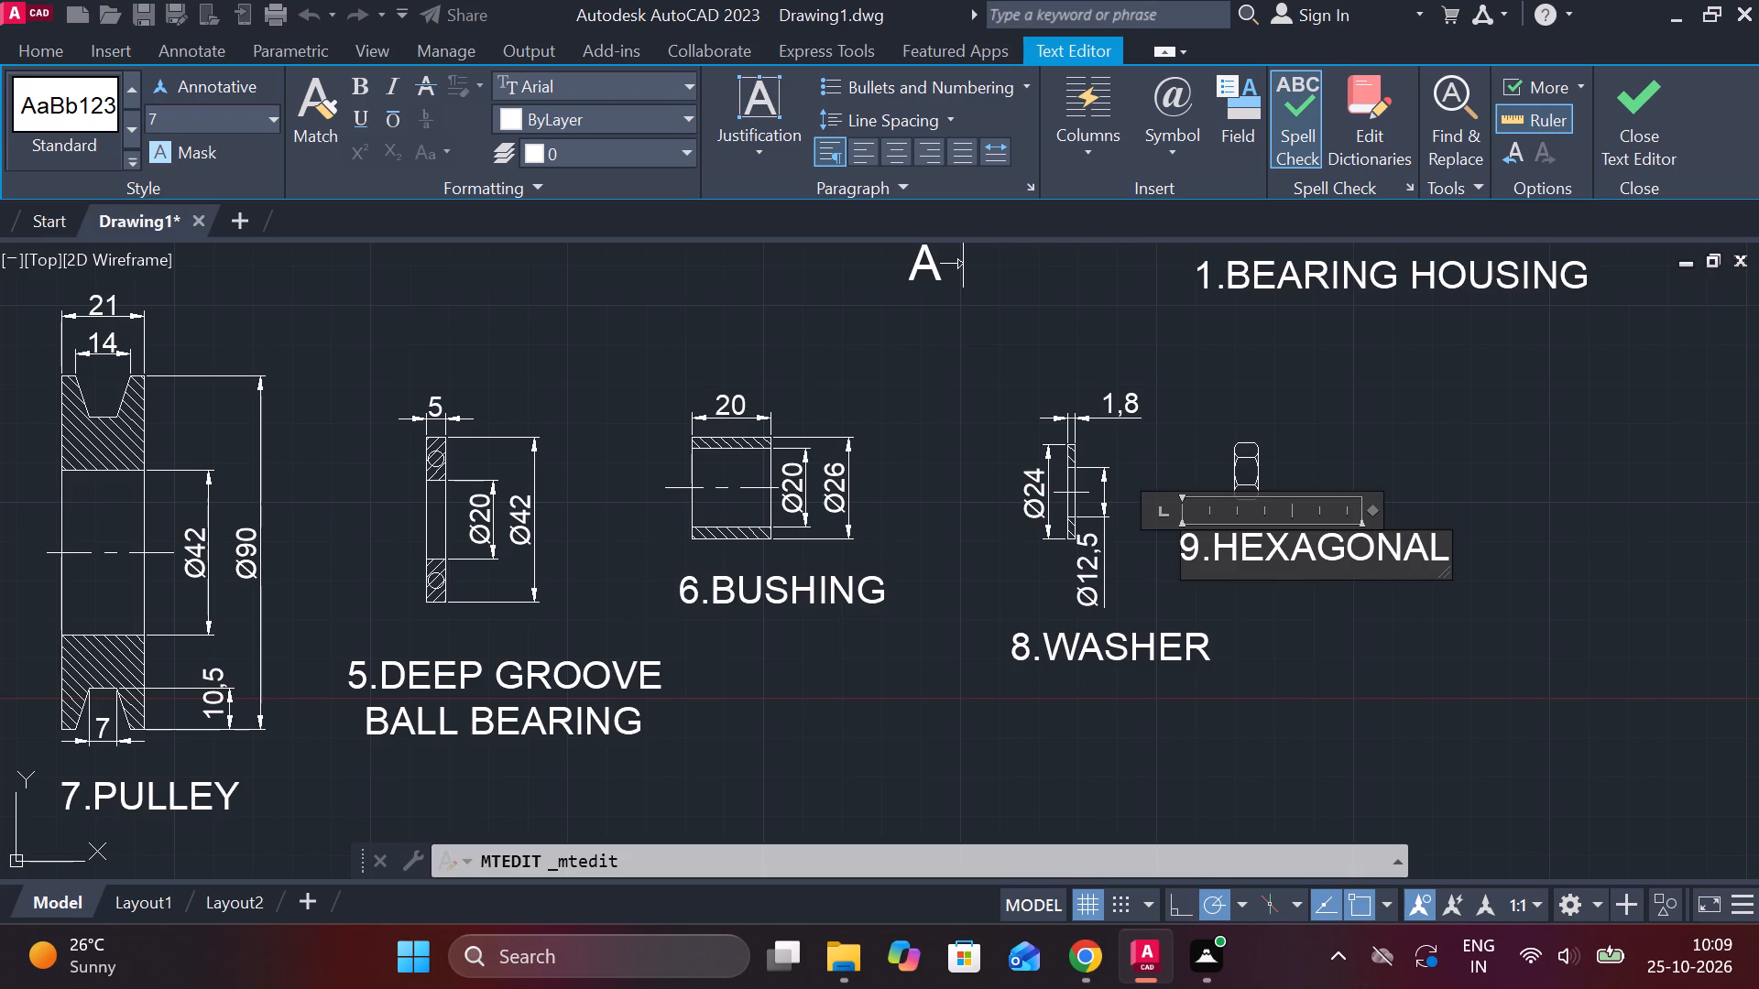
text(NUT)
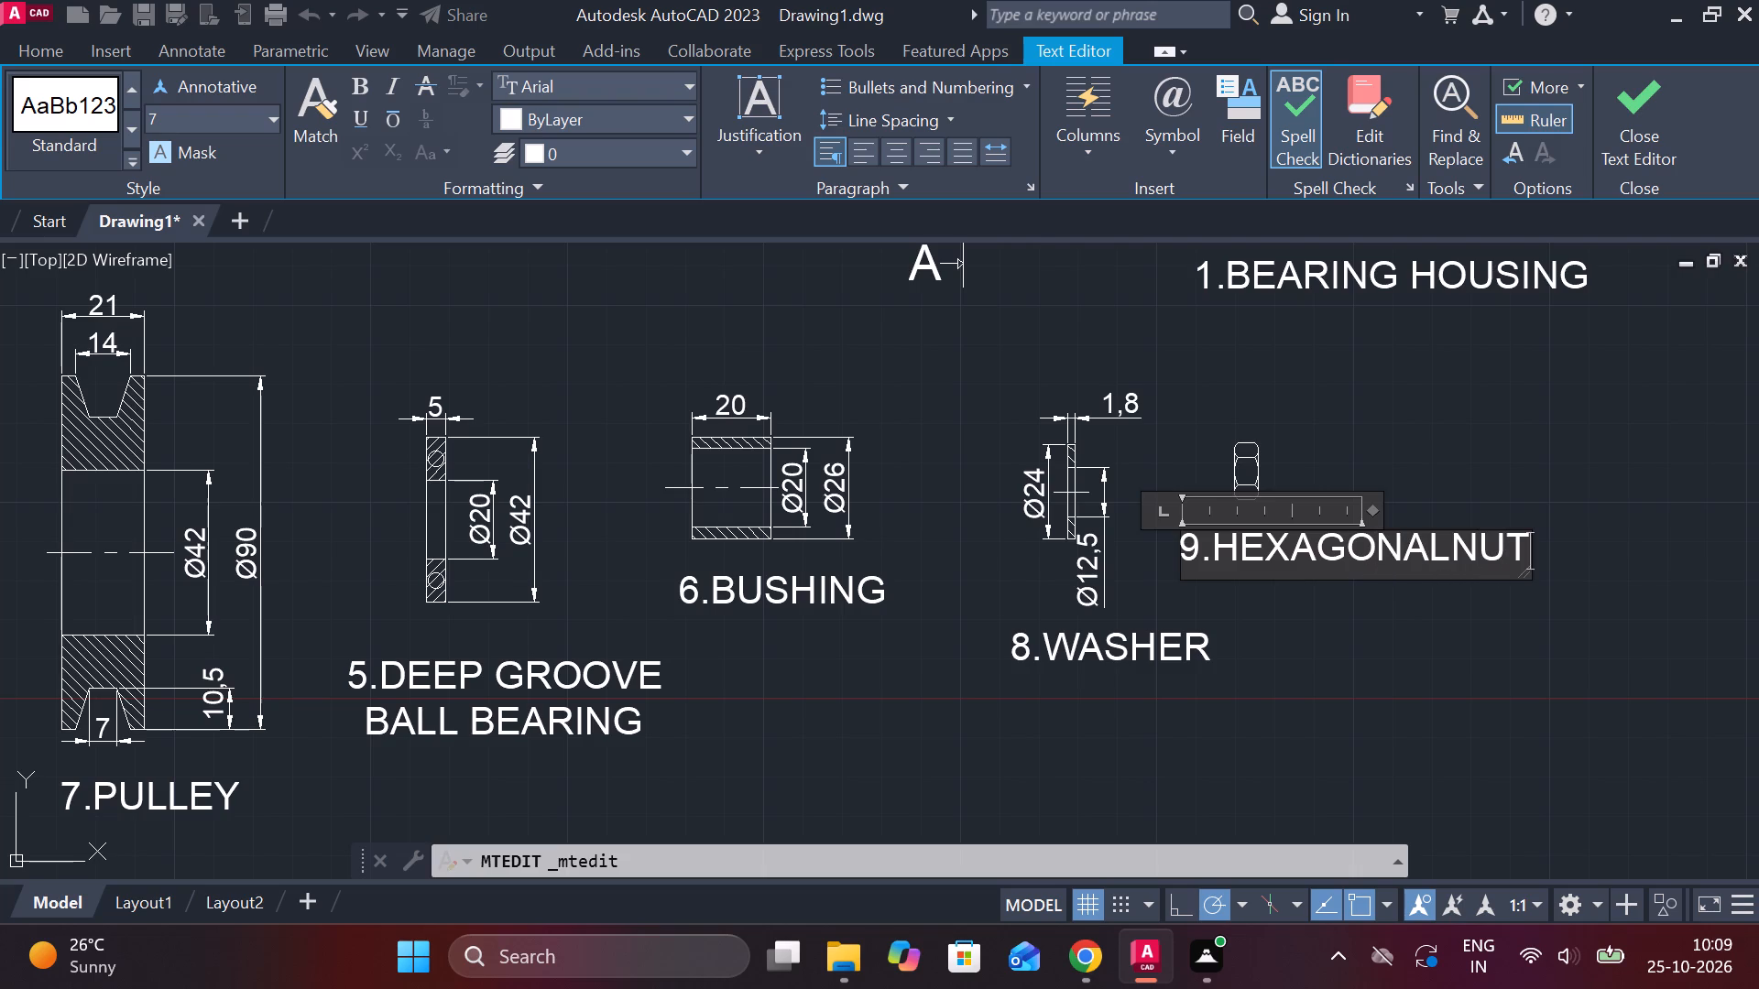
key(space)
text(M12)
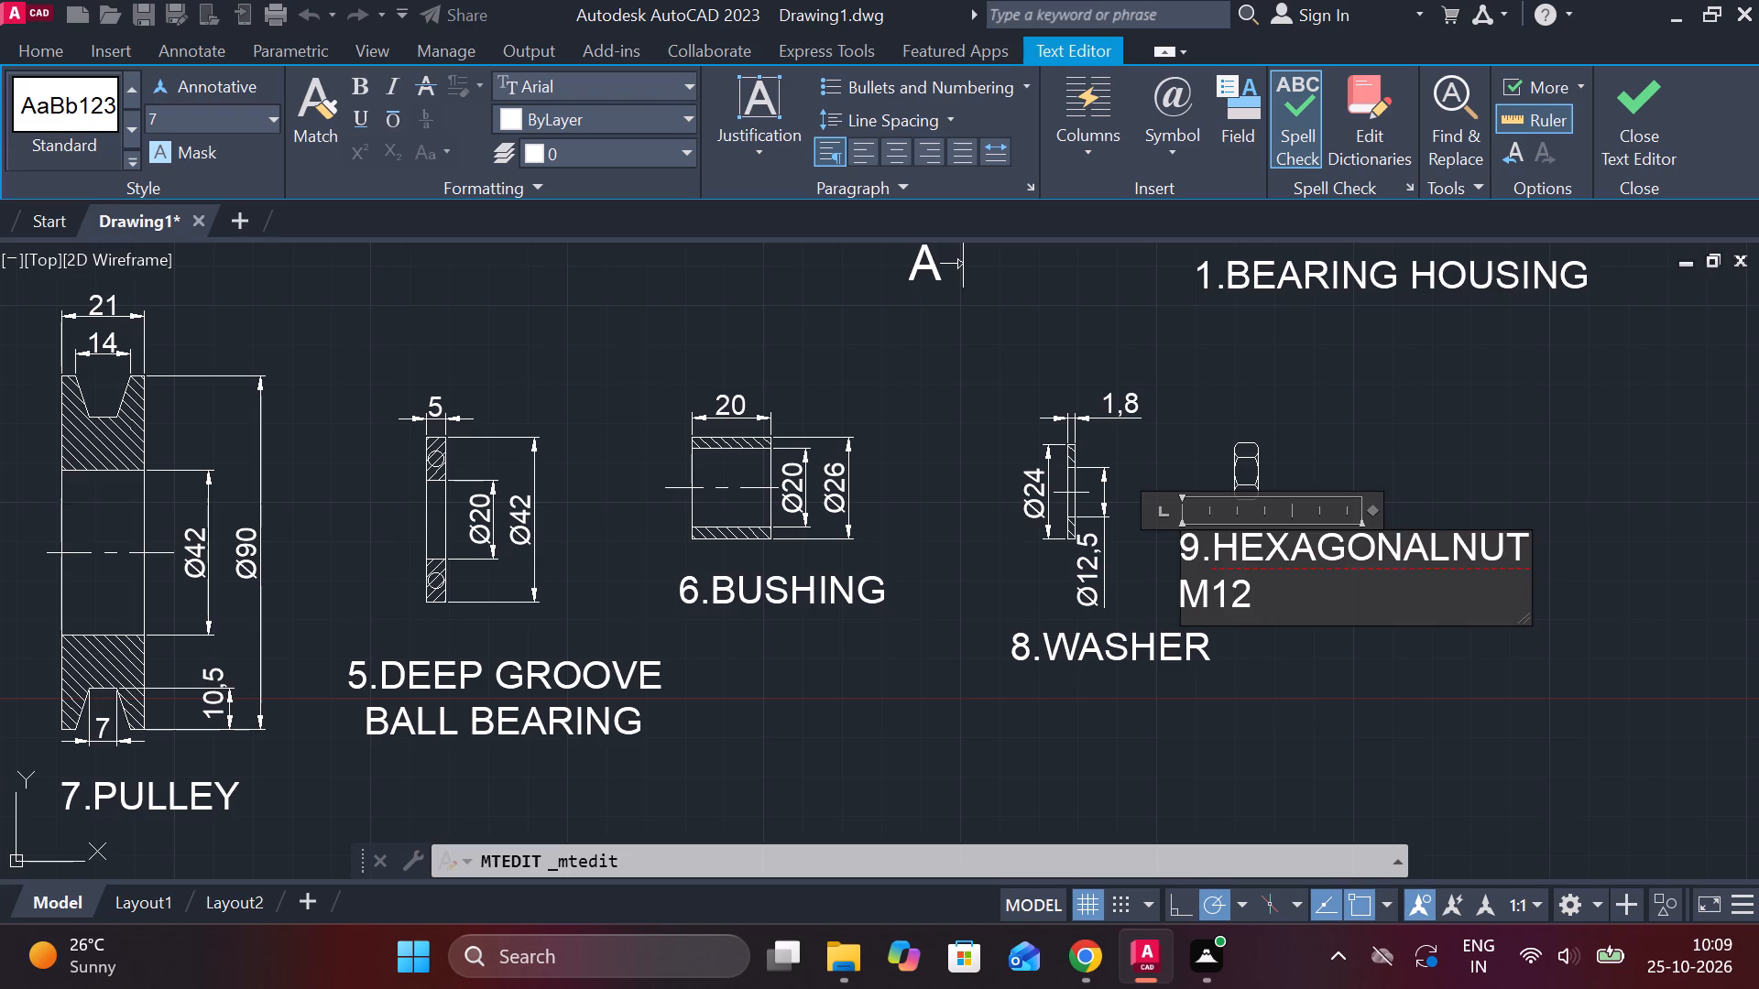
click(1455, 555)
key(space)
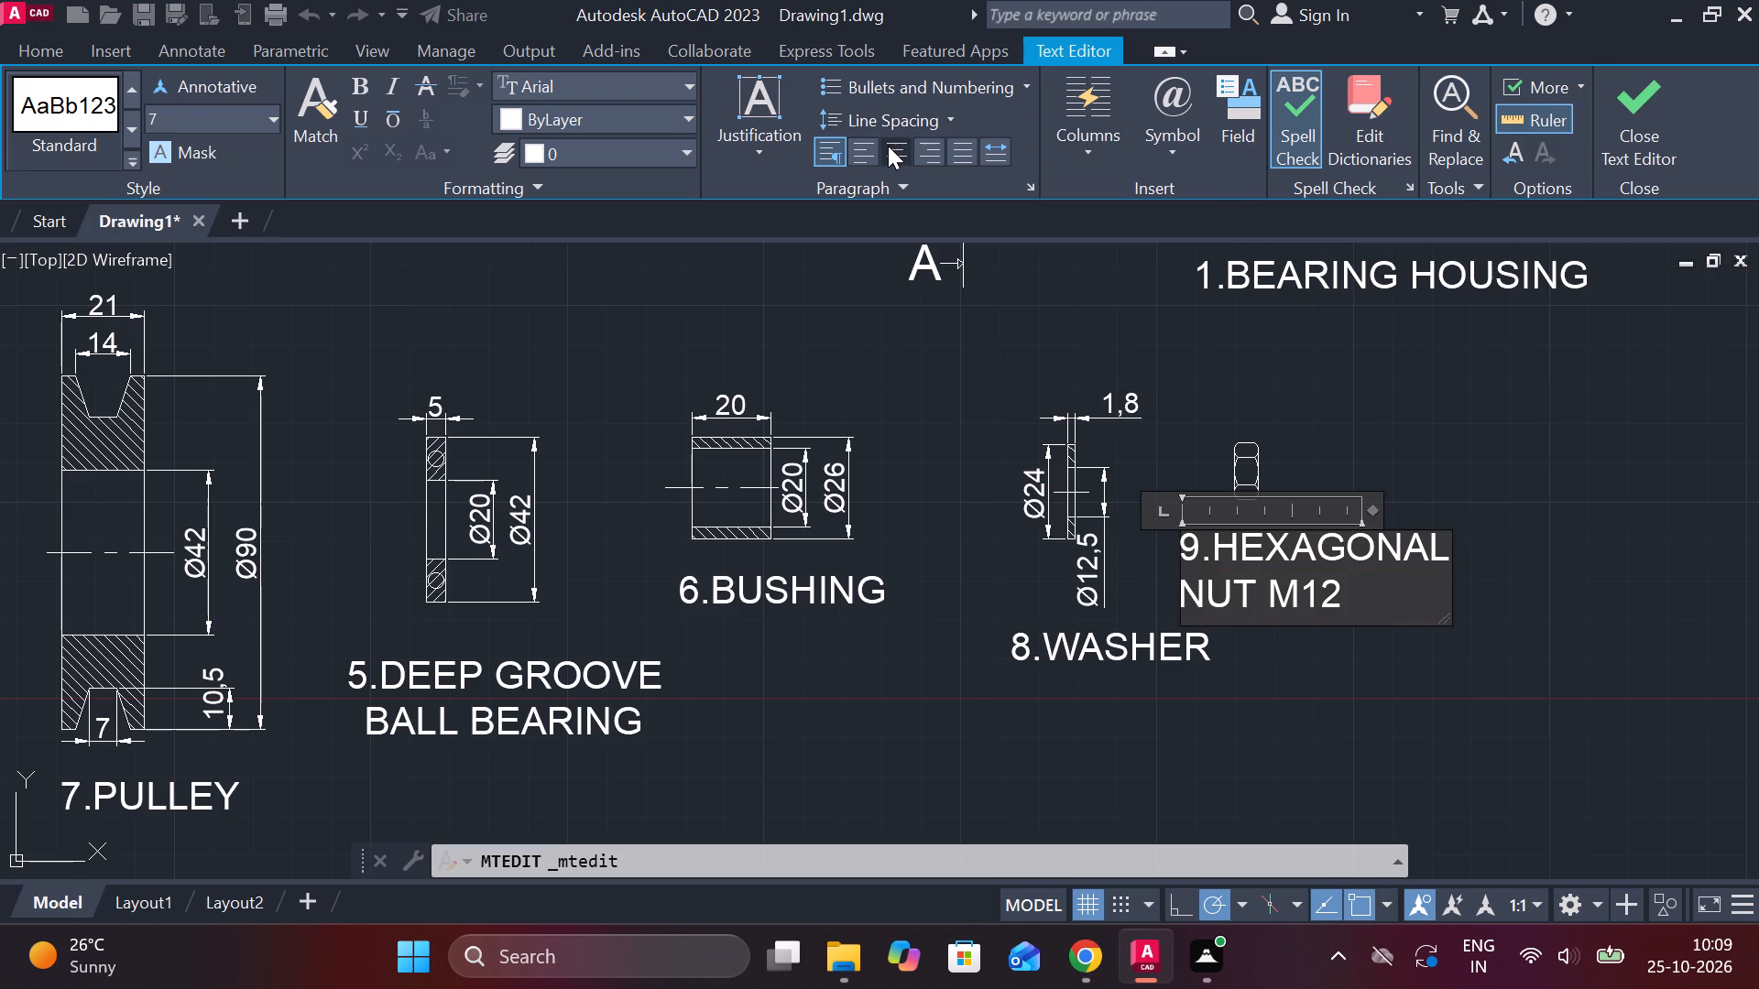
click(888, 146)
click(1658, 98)
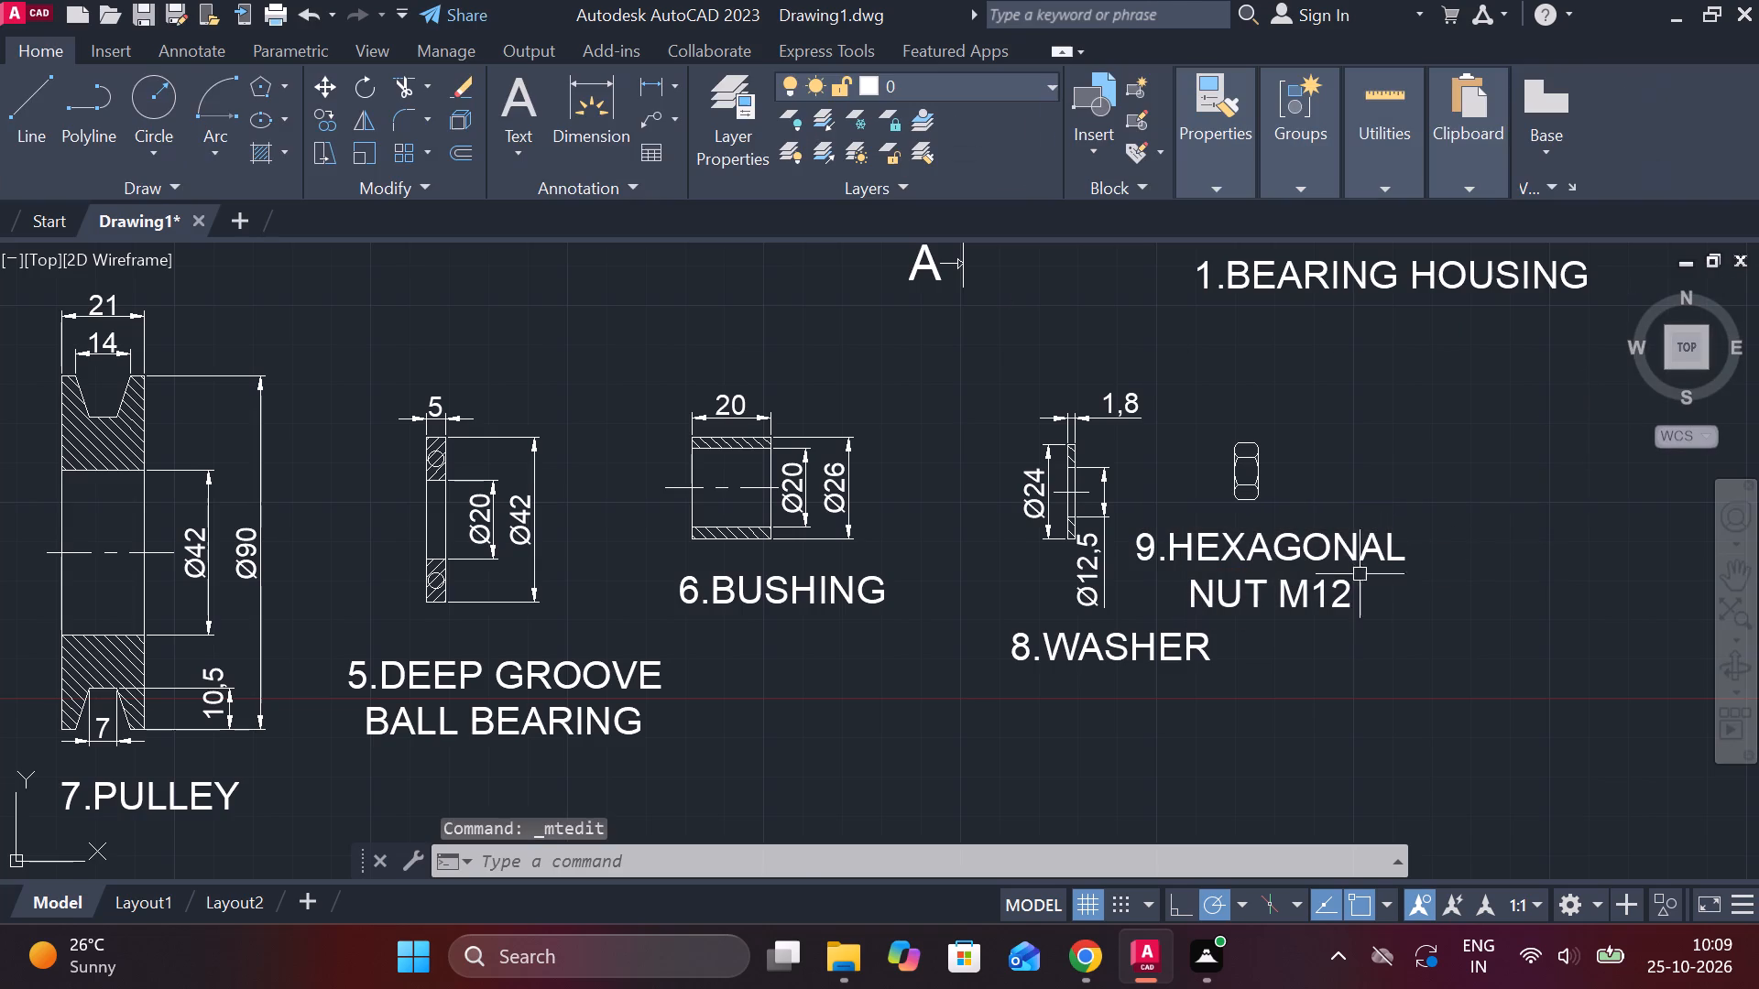
Move the nut together with its label to the free area right of the bearing housing's section view.
click(1455, 614)
click(1202, 432)
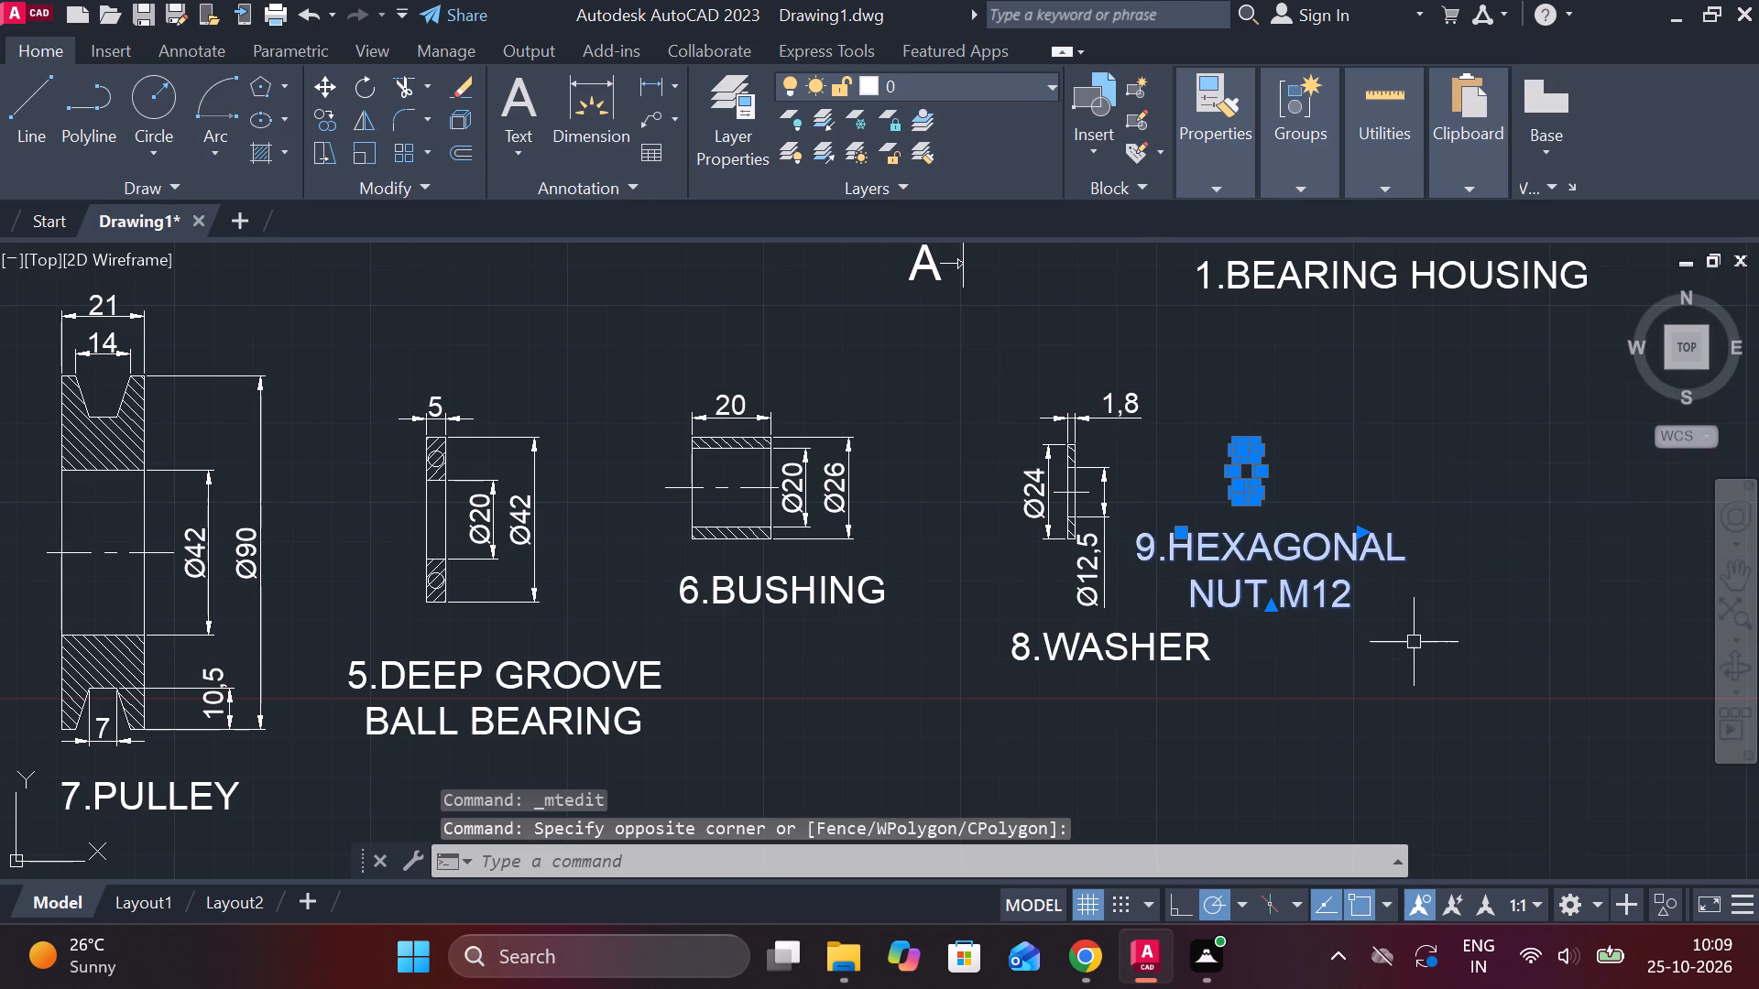
key(m)
key(Return)
drag(1415, 642, 1426, 645)
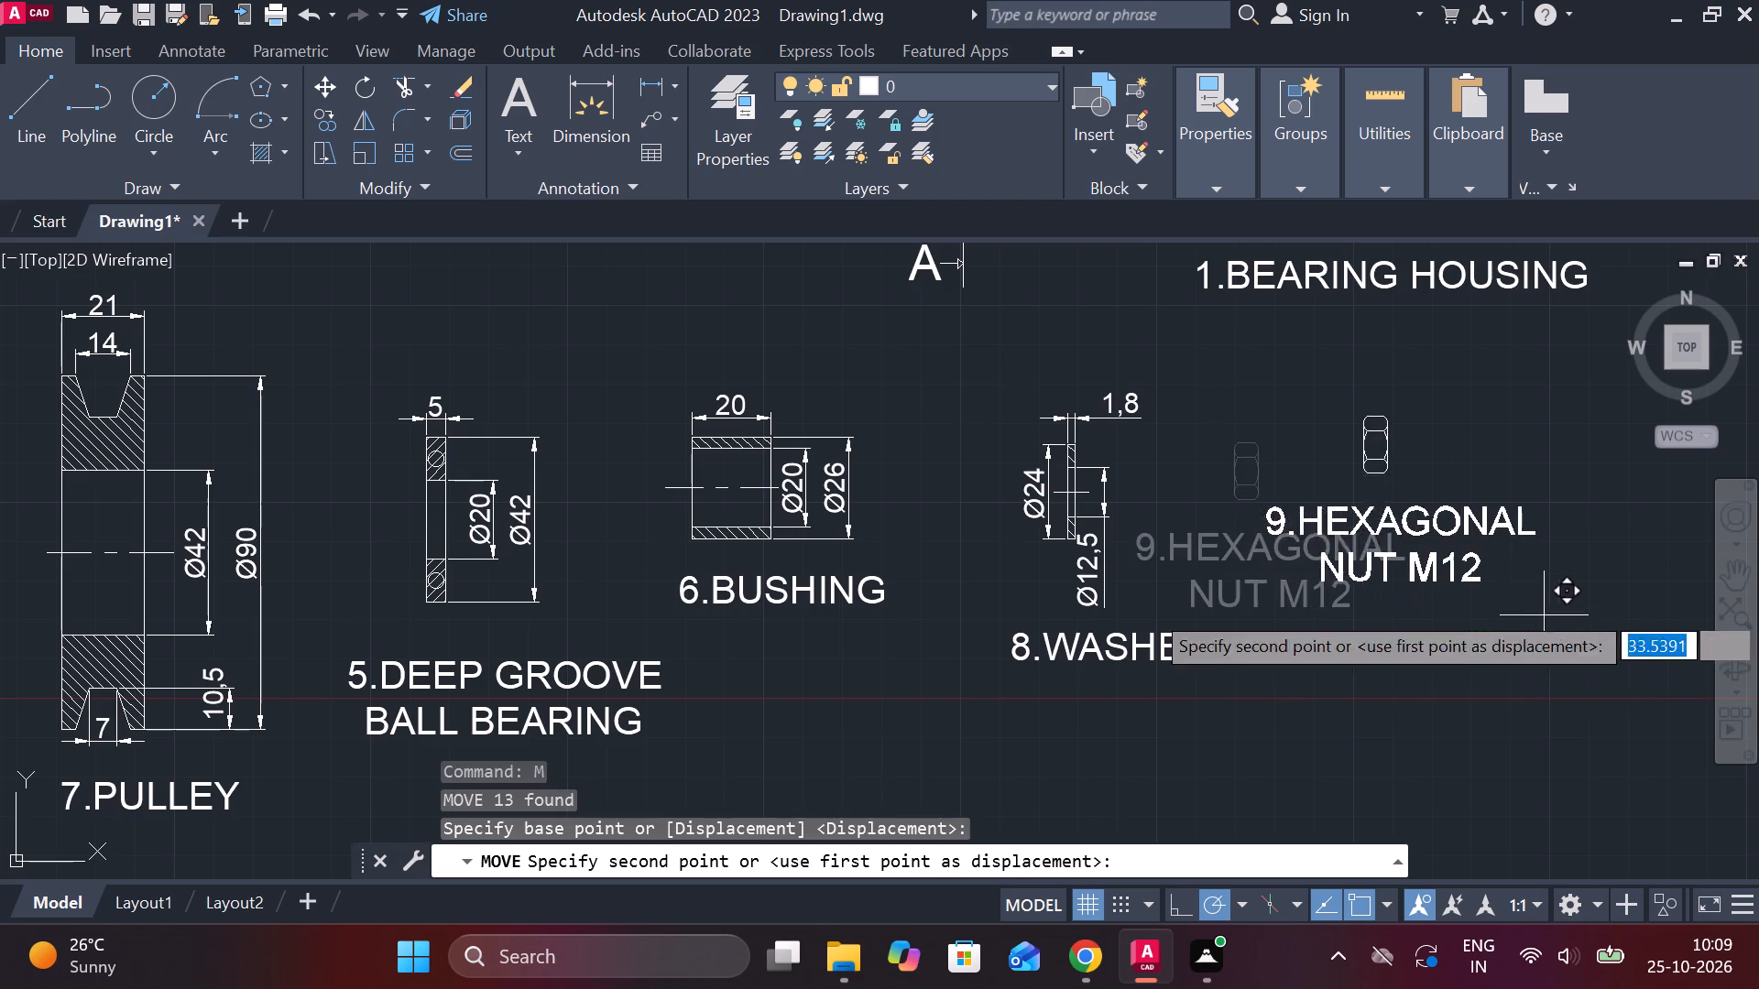
middle_drag(1540, 607, 1176, 782)
scroll(1370, 667, down, 2)
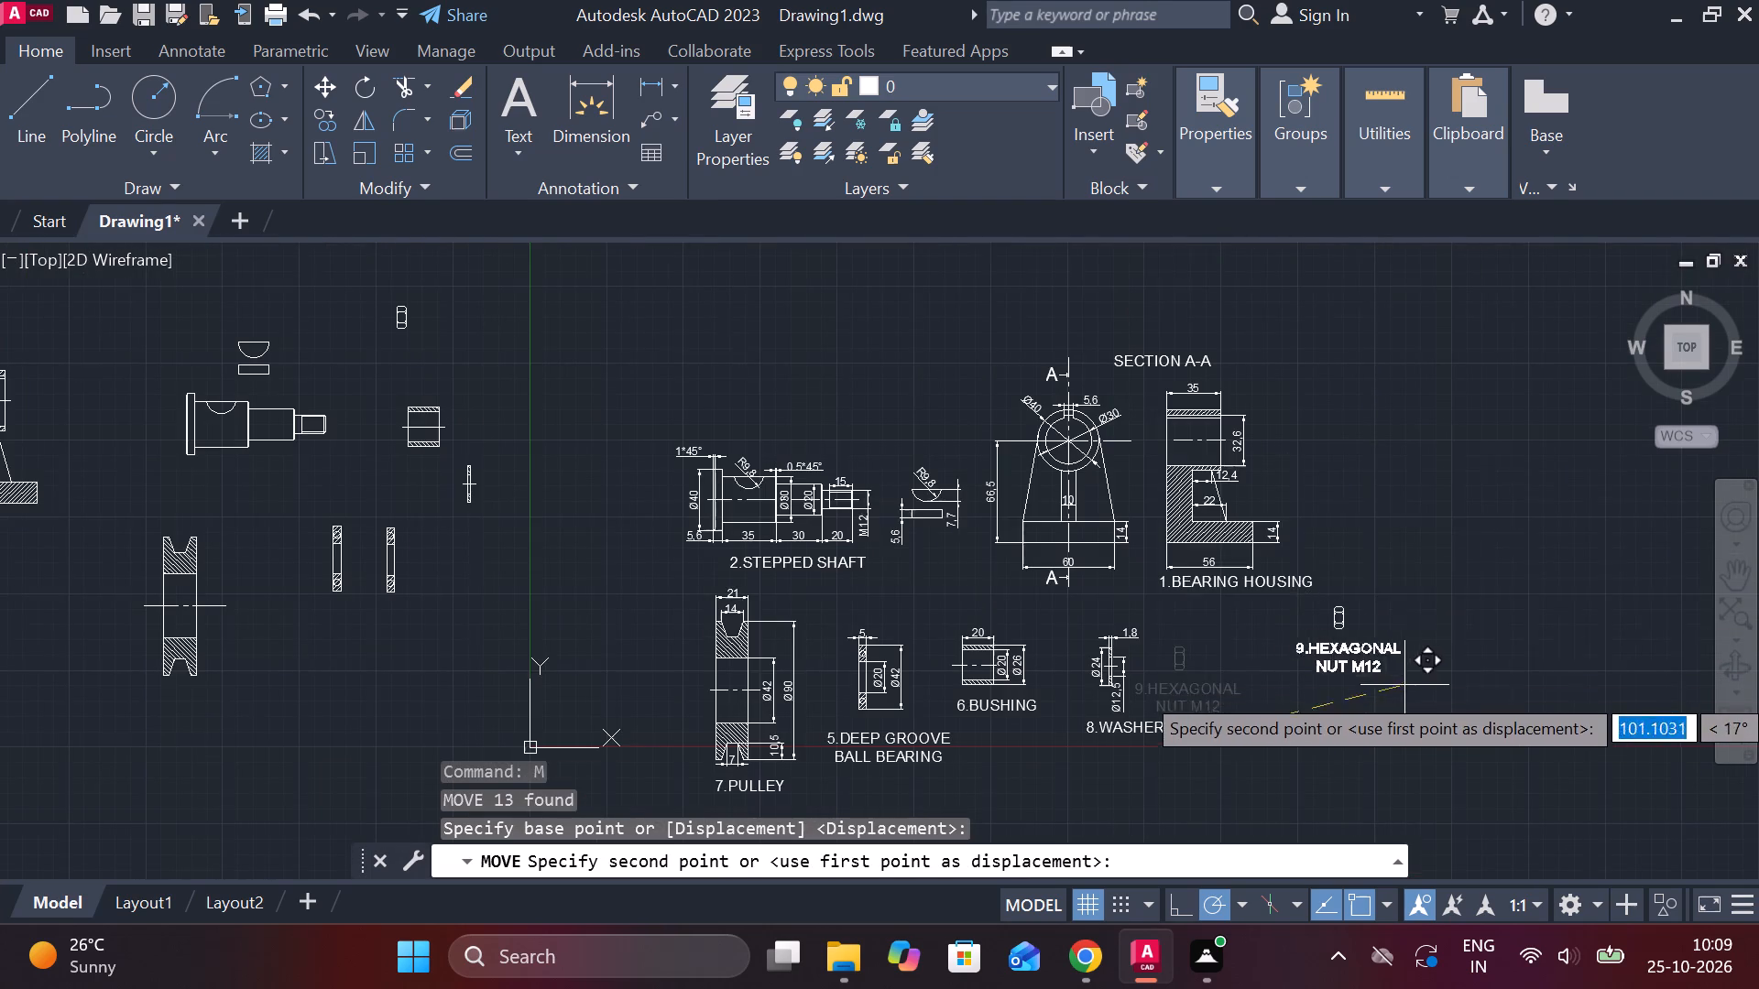
click(1408, 478)
Move the dimensioned washer and its label to just below the hexagonal nut label, beside the bearing housing section.
middle_drag(1329, 618, 1302, 609)
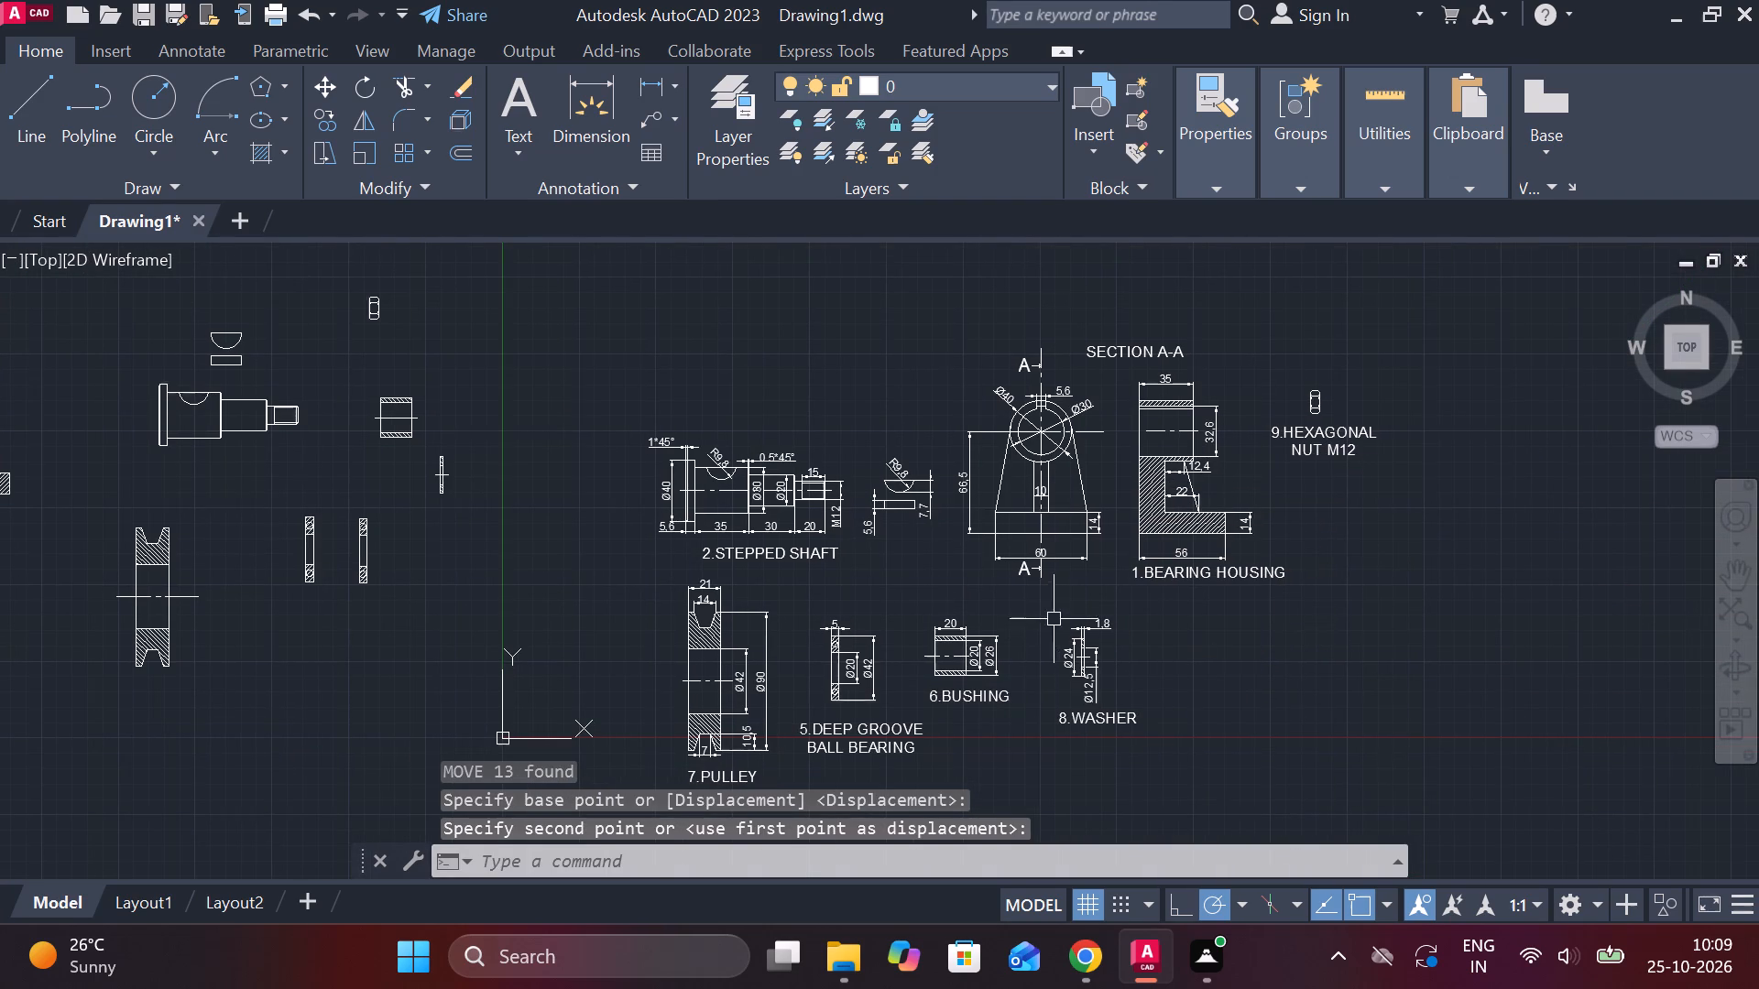
click(1039, 602)
click(1182, 757)
key(m)
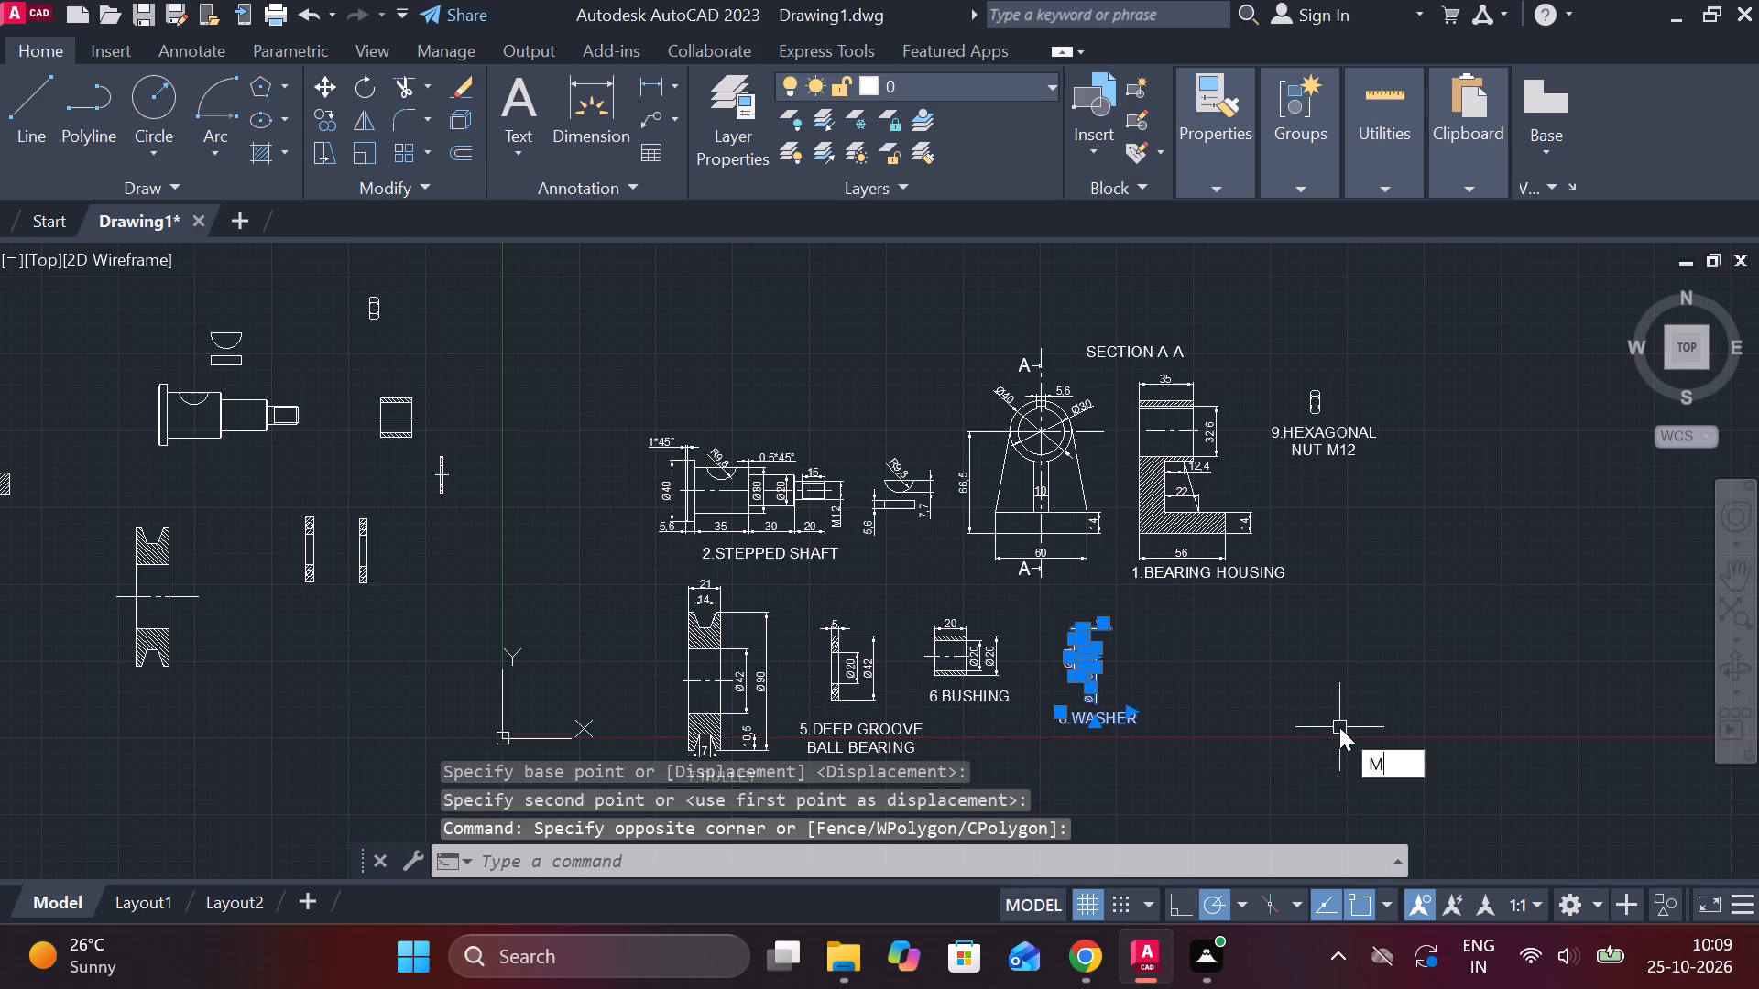
key(Return)
drag(1339, 727, 1349, 725)
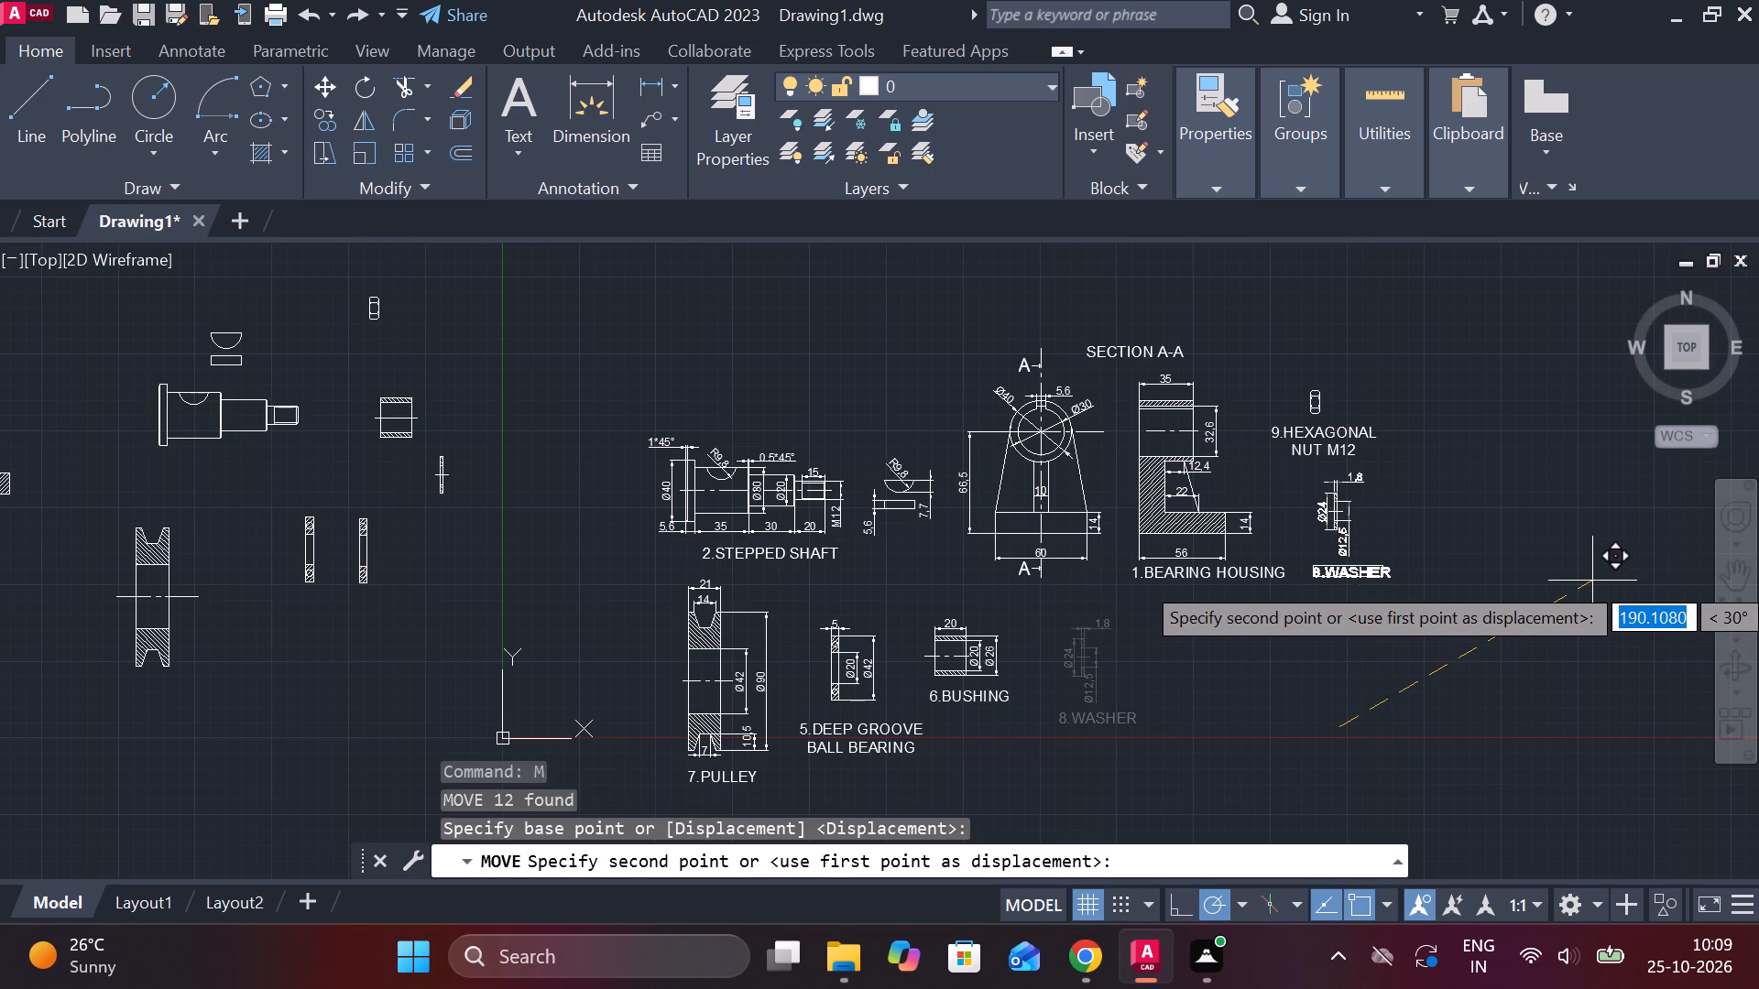
click(1592, 581)
Start a line profile in the free space right of the bushing: 30 down, 2.1 right, and 2 up.
middle_drag(1147, 711, 1203, 661)
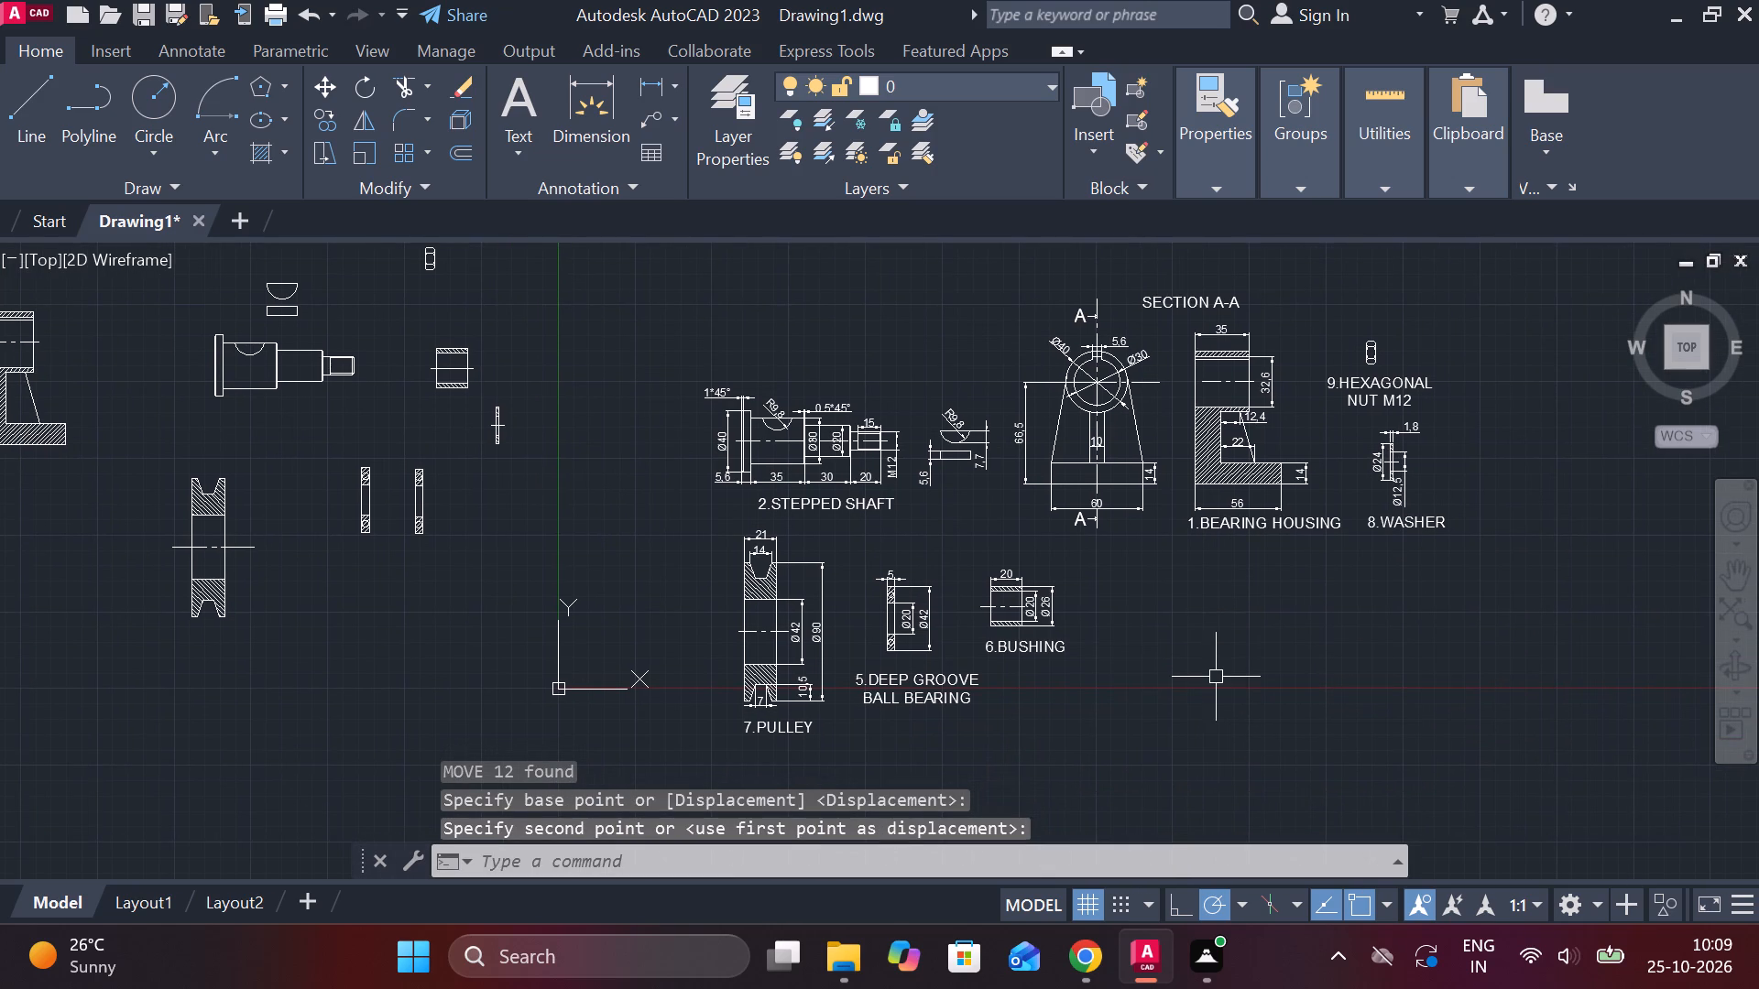
scroll(1130, 637, up, 1)
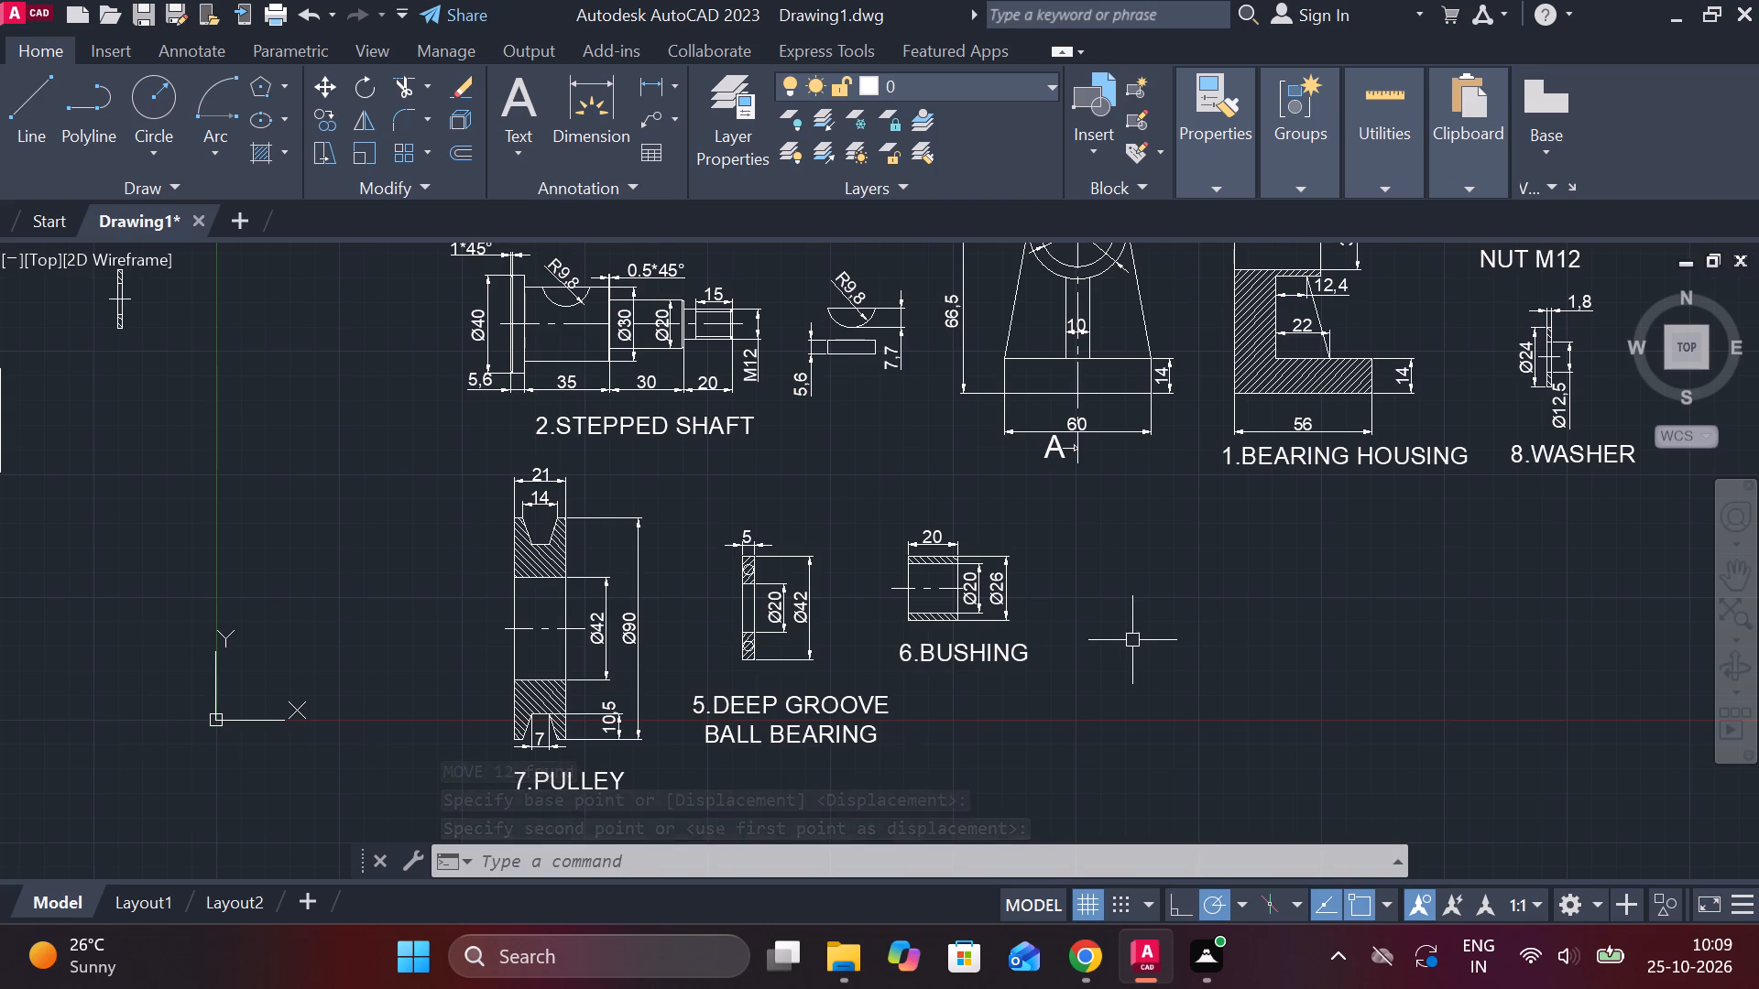
middle_drag(1131, 640, 1075, 579)
key(l)
key(Return)
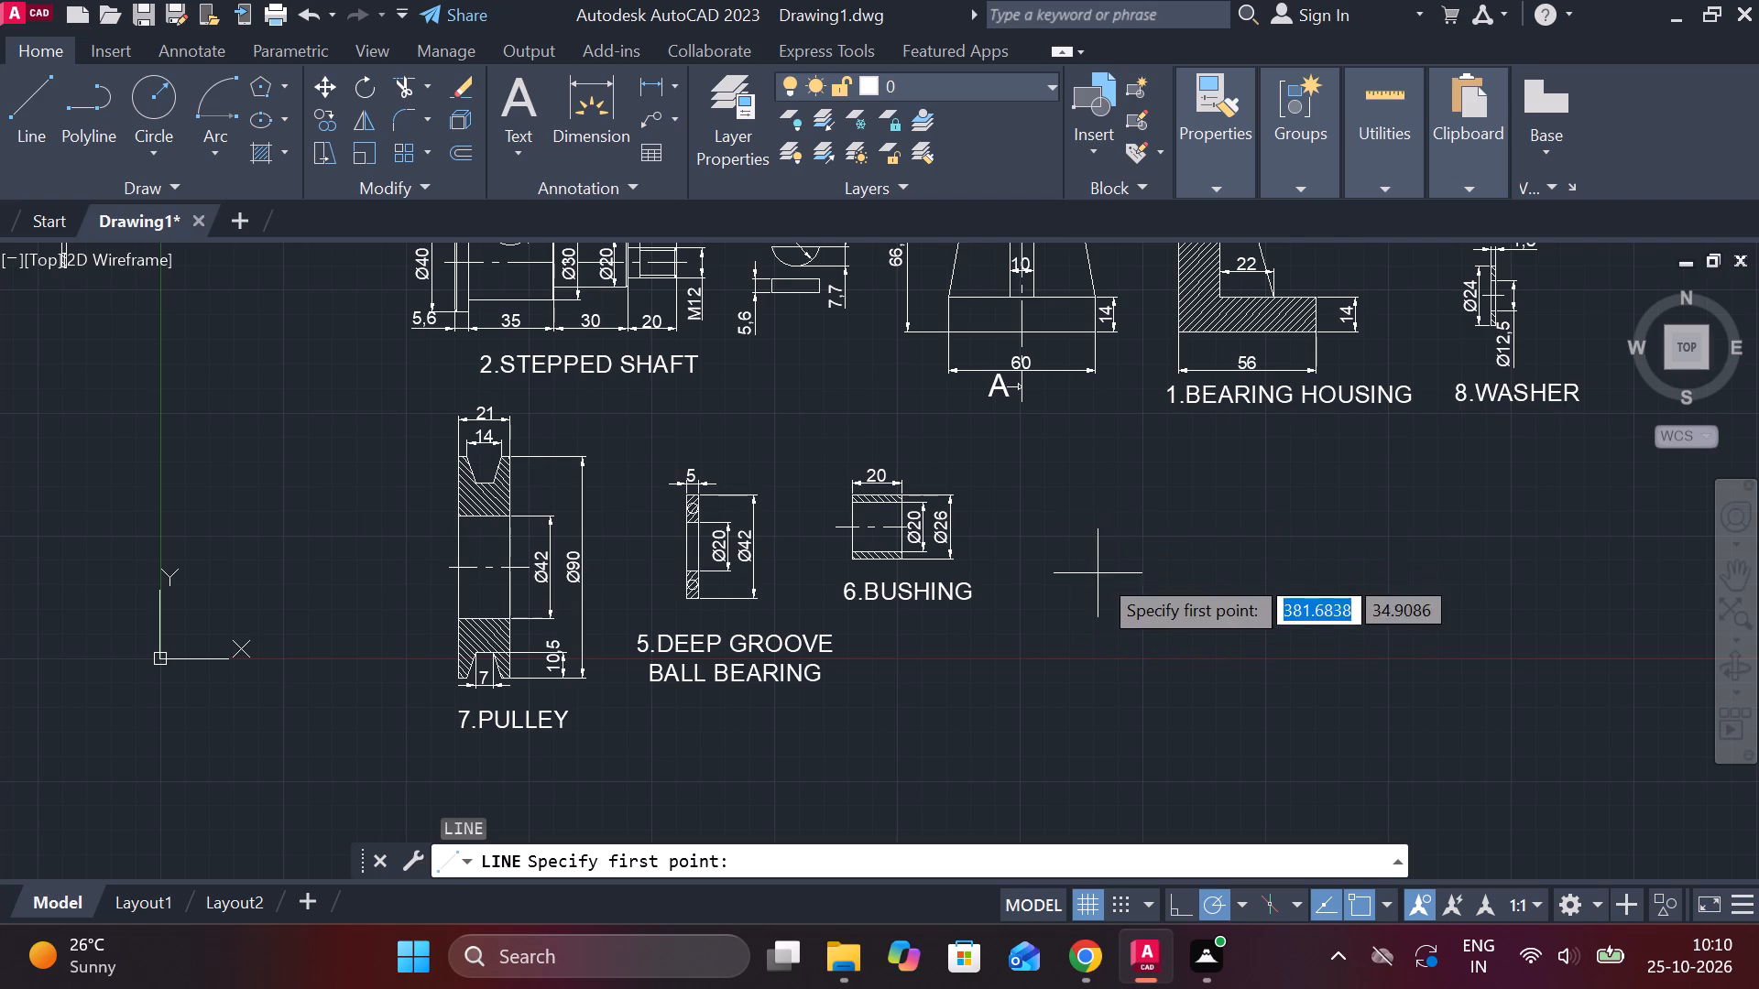
click(1054, 504)
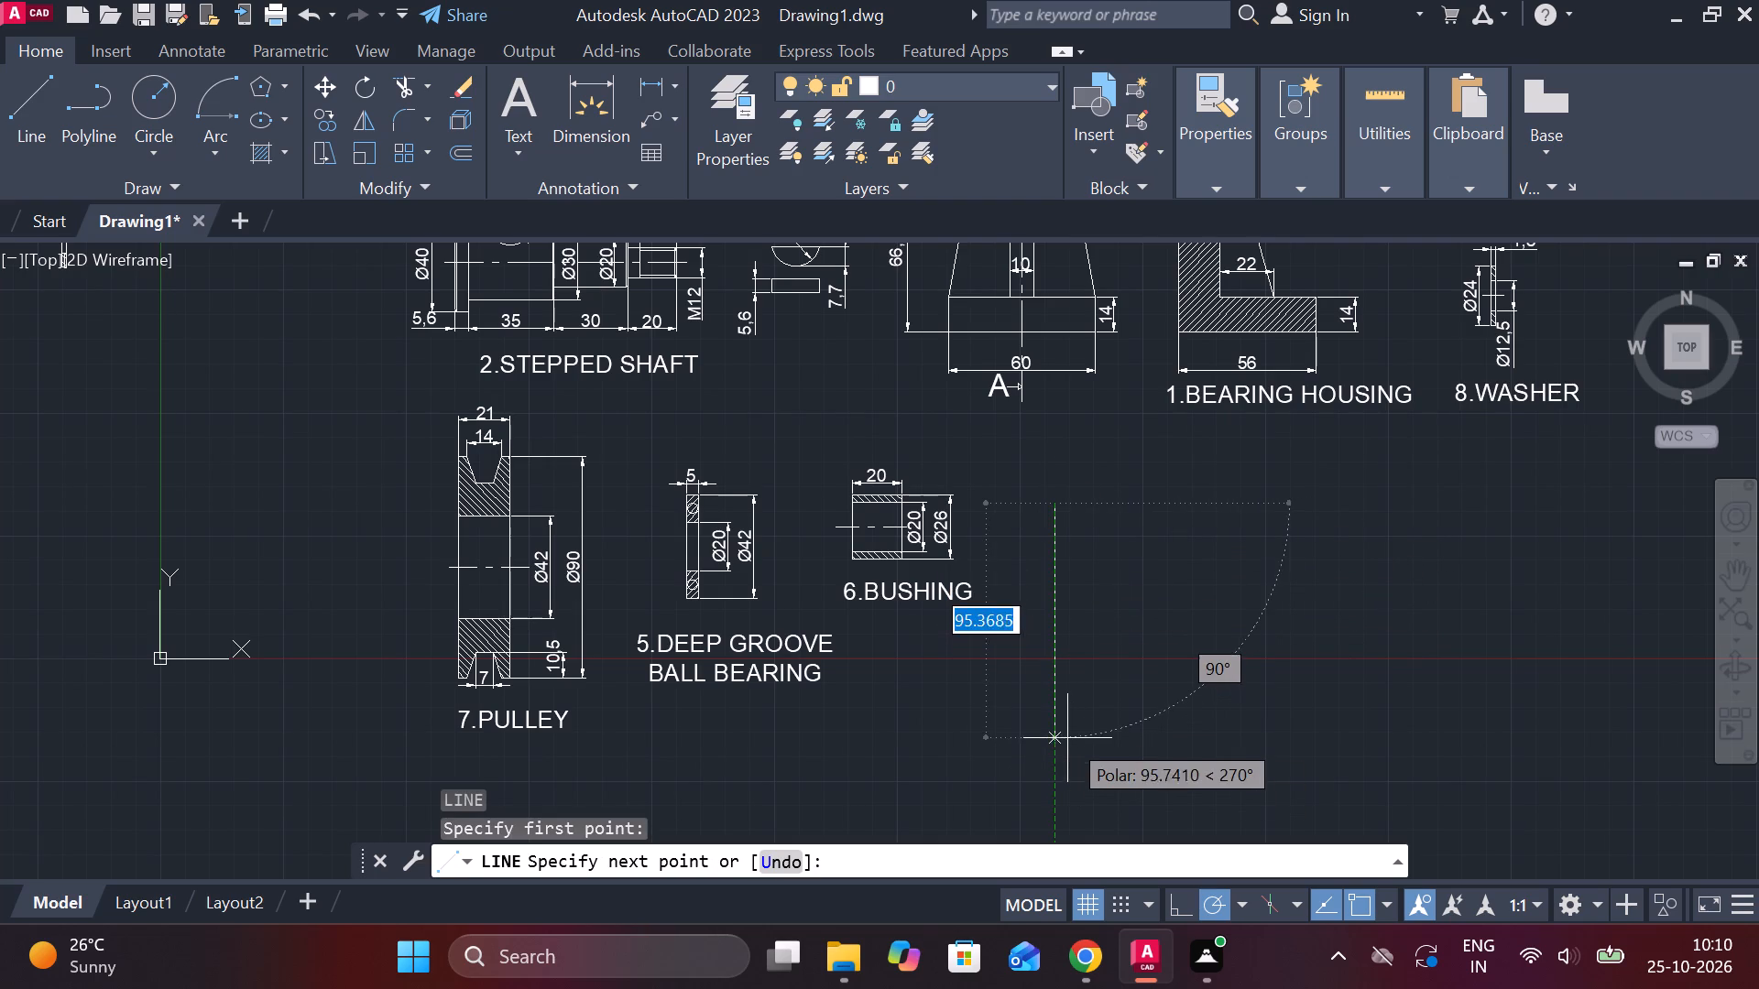
text(30)
key(Return)
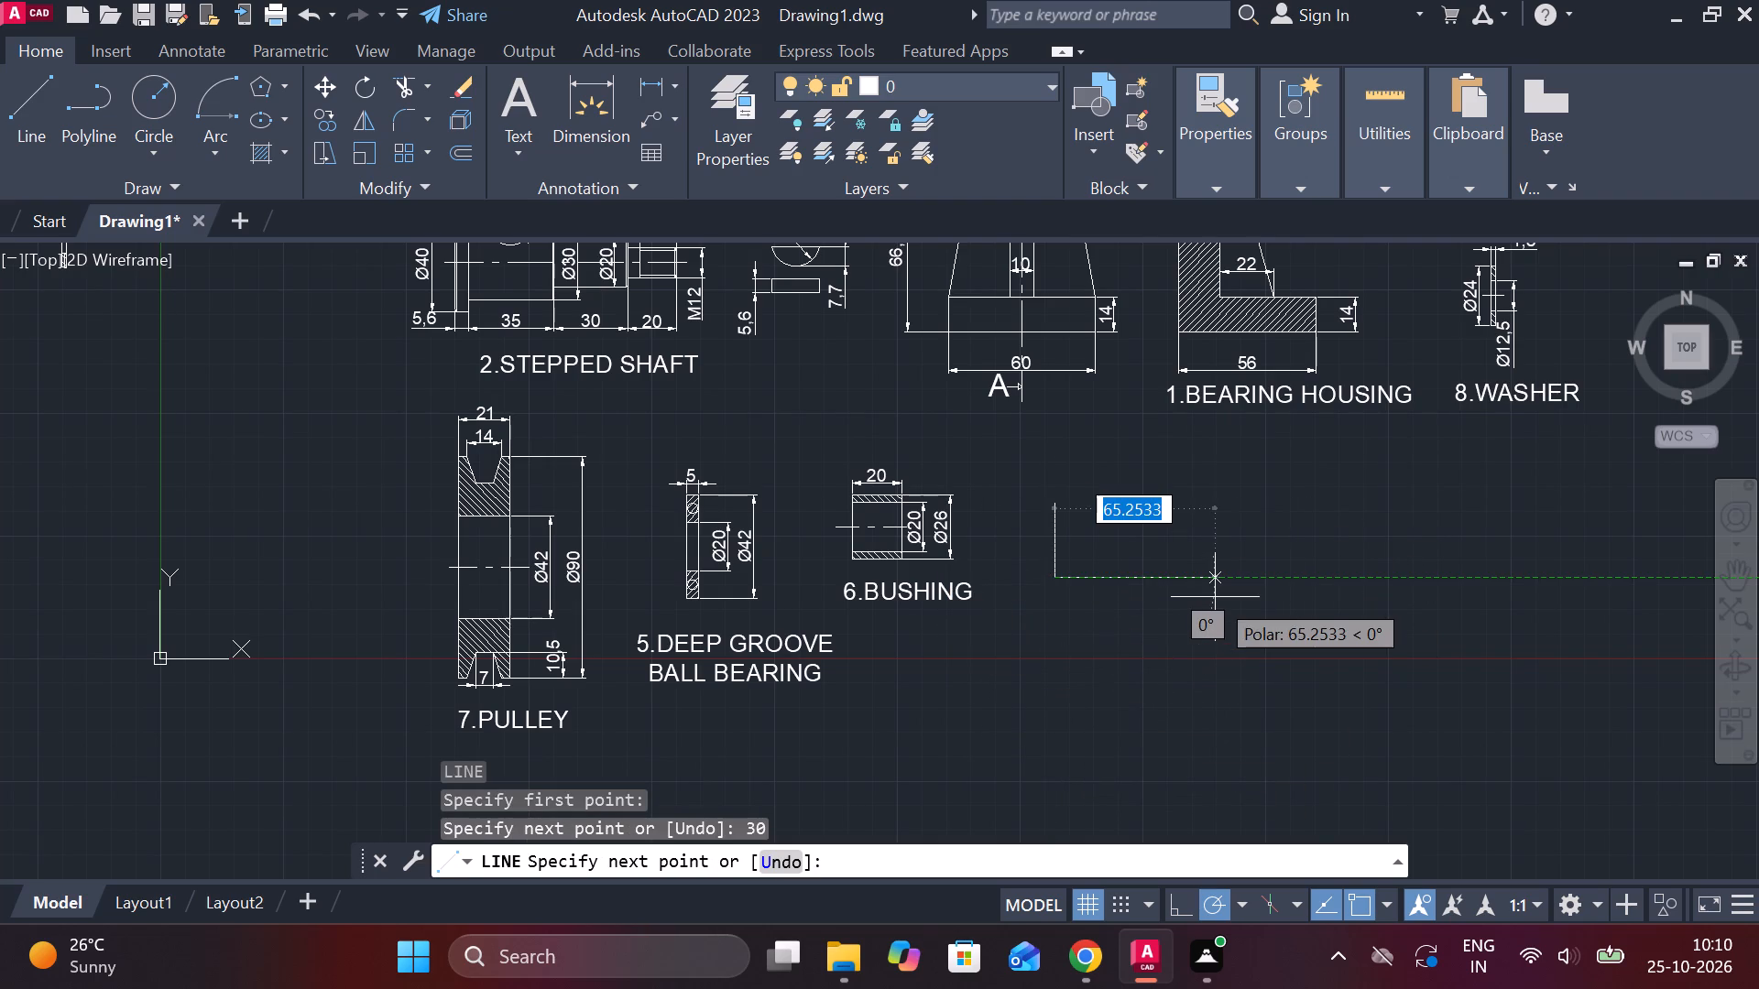
key(2)
text(.1)
key(space)
scroll(1116, 570, up, 3)
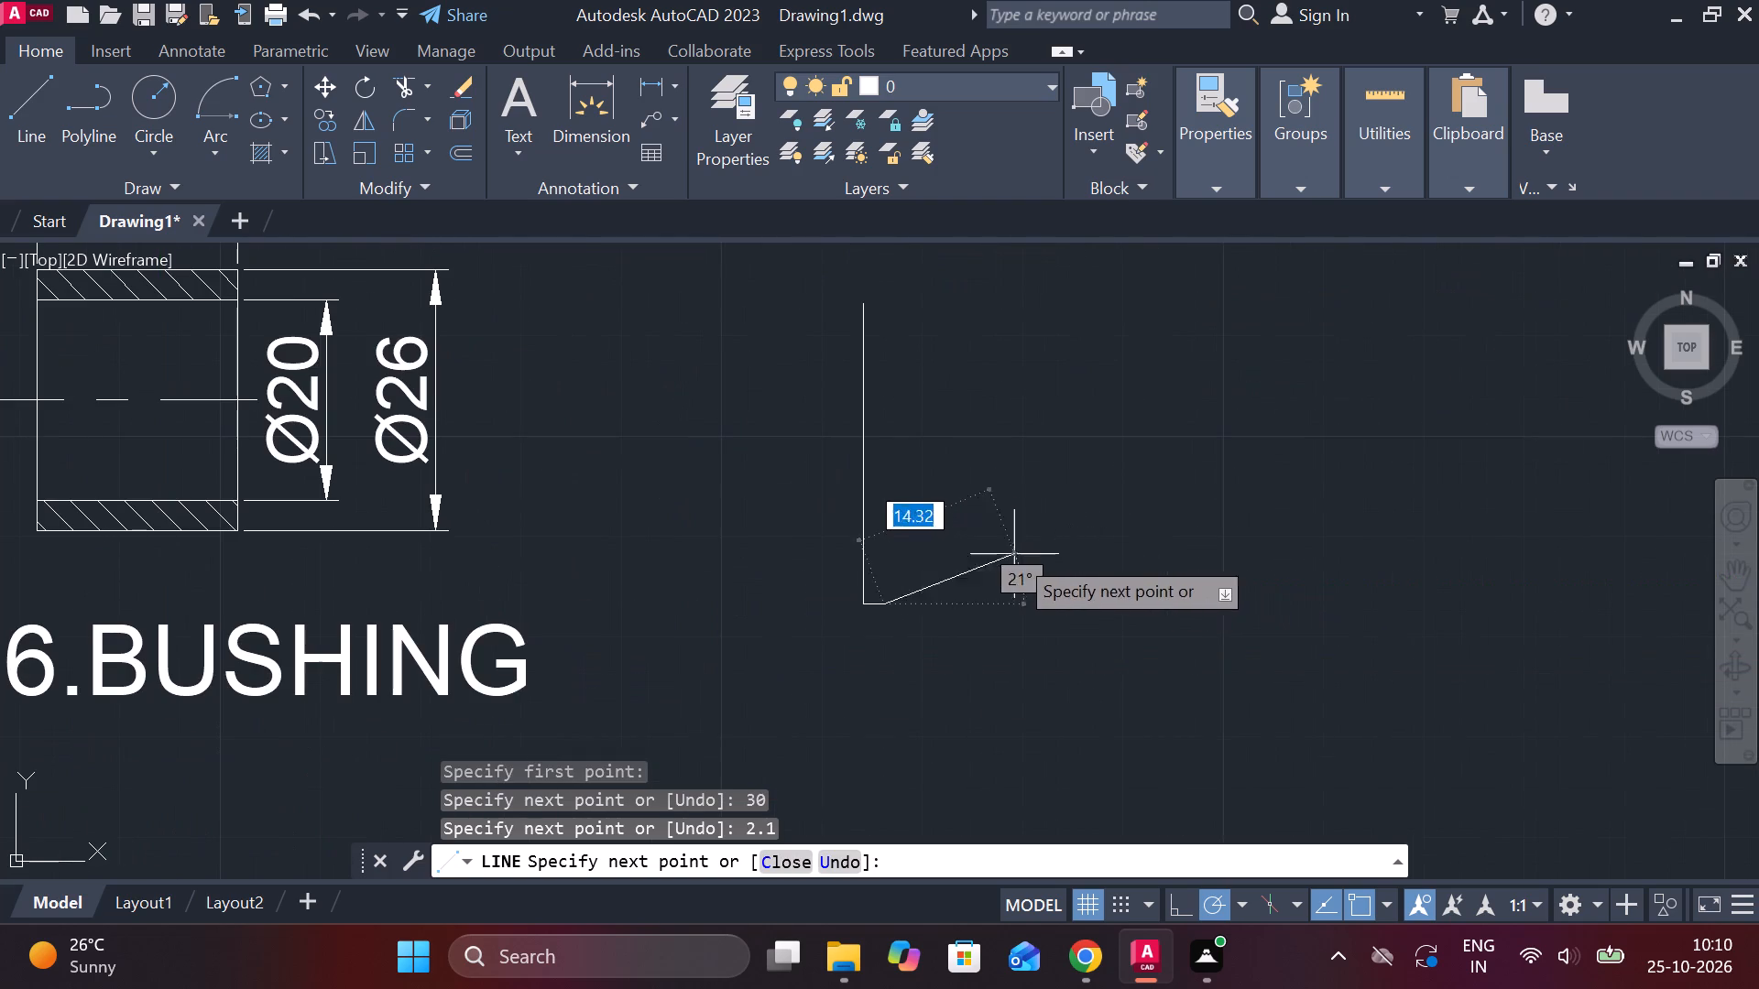
scroll(928, 547, up, 1)
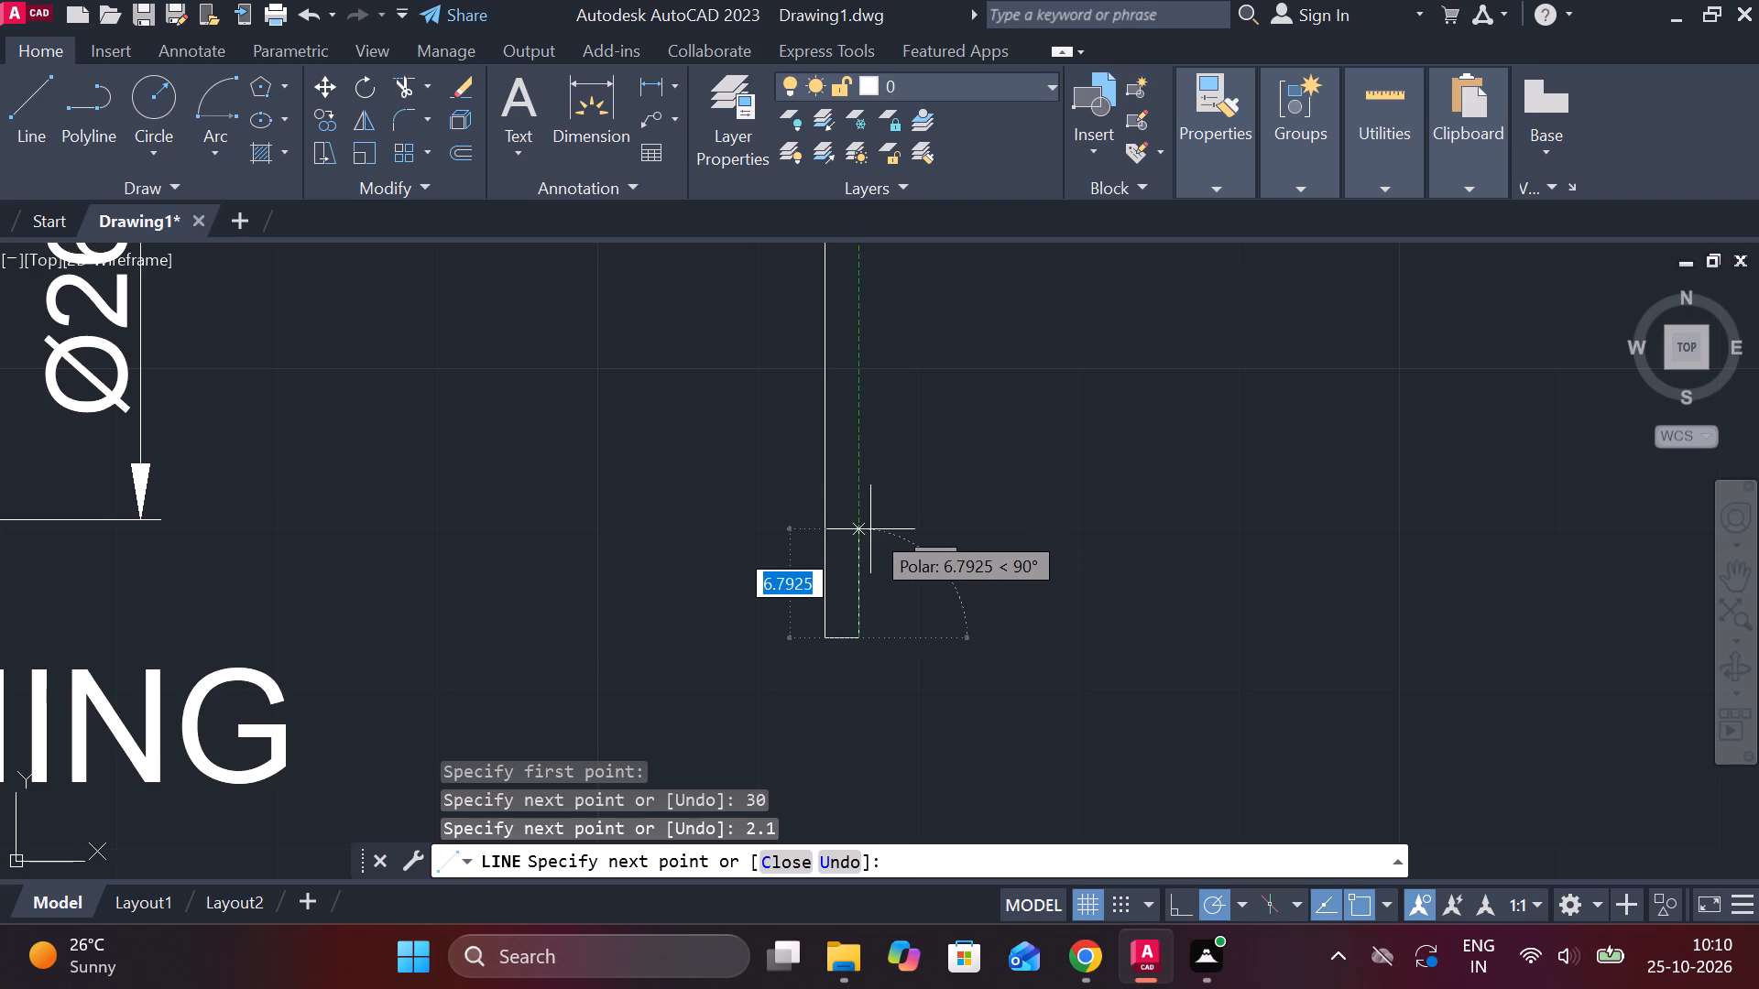
text(2)
key(space)
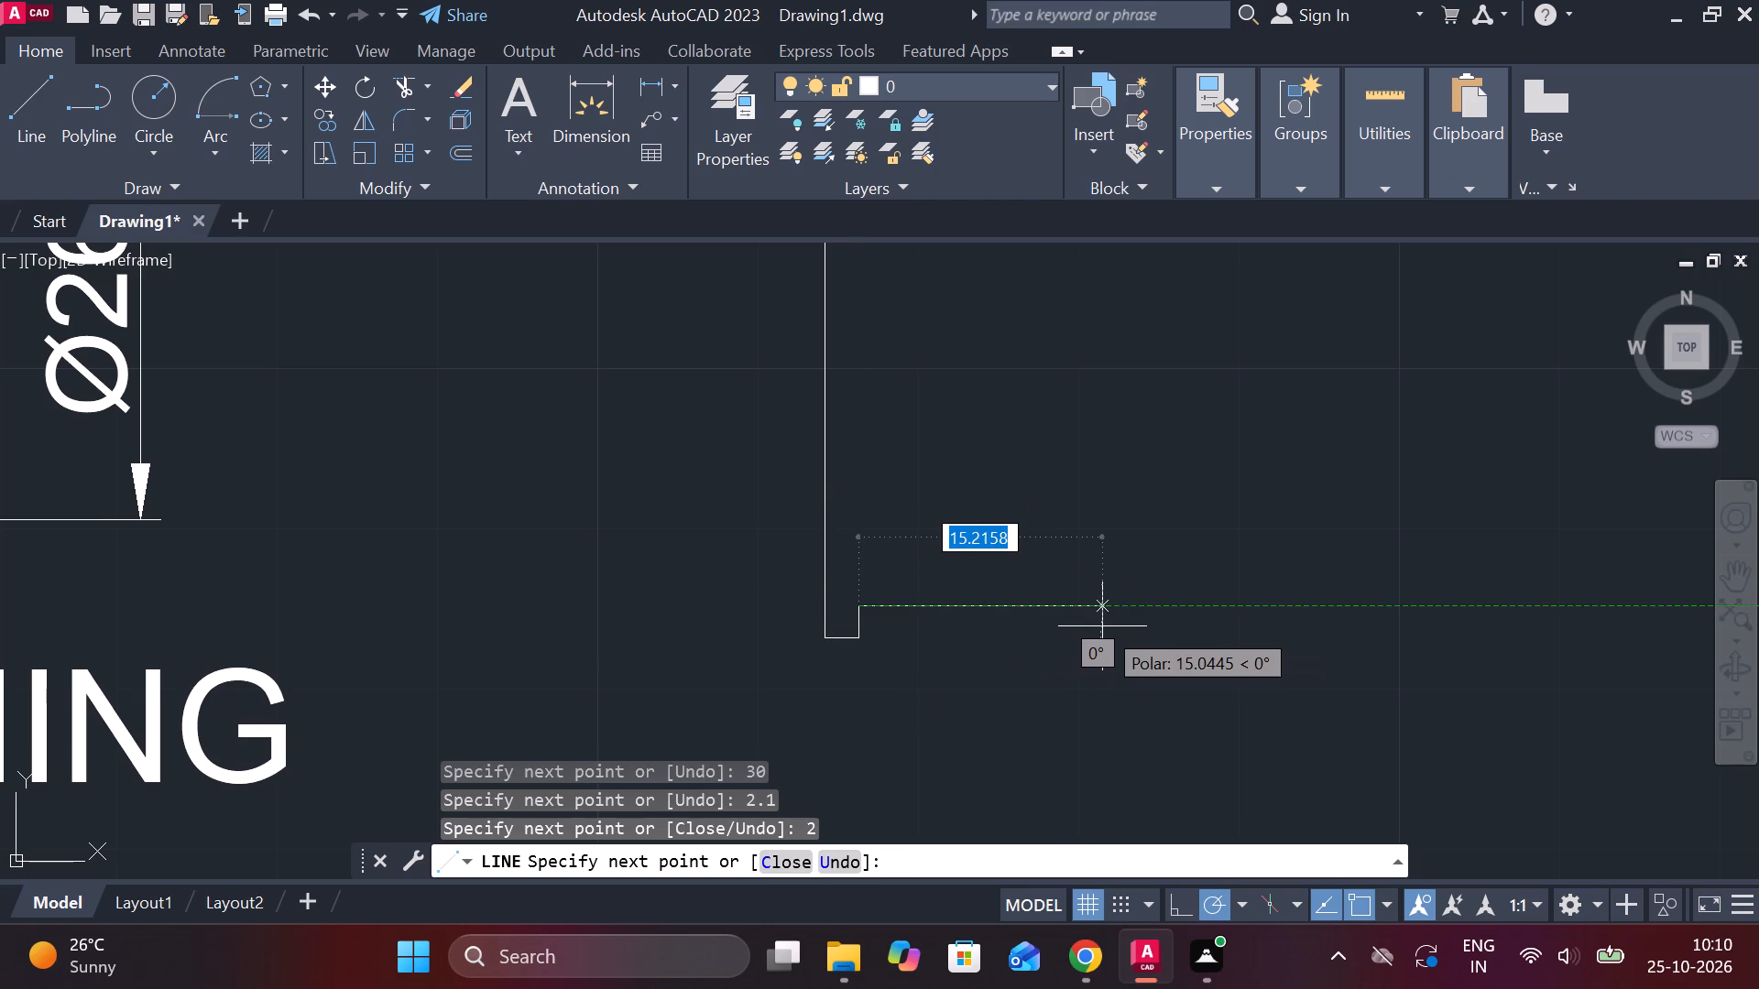
Continue the stepped profile beside the bushing with segments 9.8 to the right, 26 up and 9.8 back left.
text(9.)
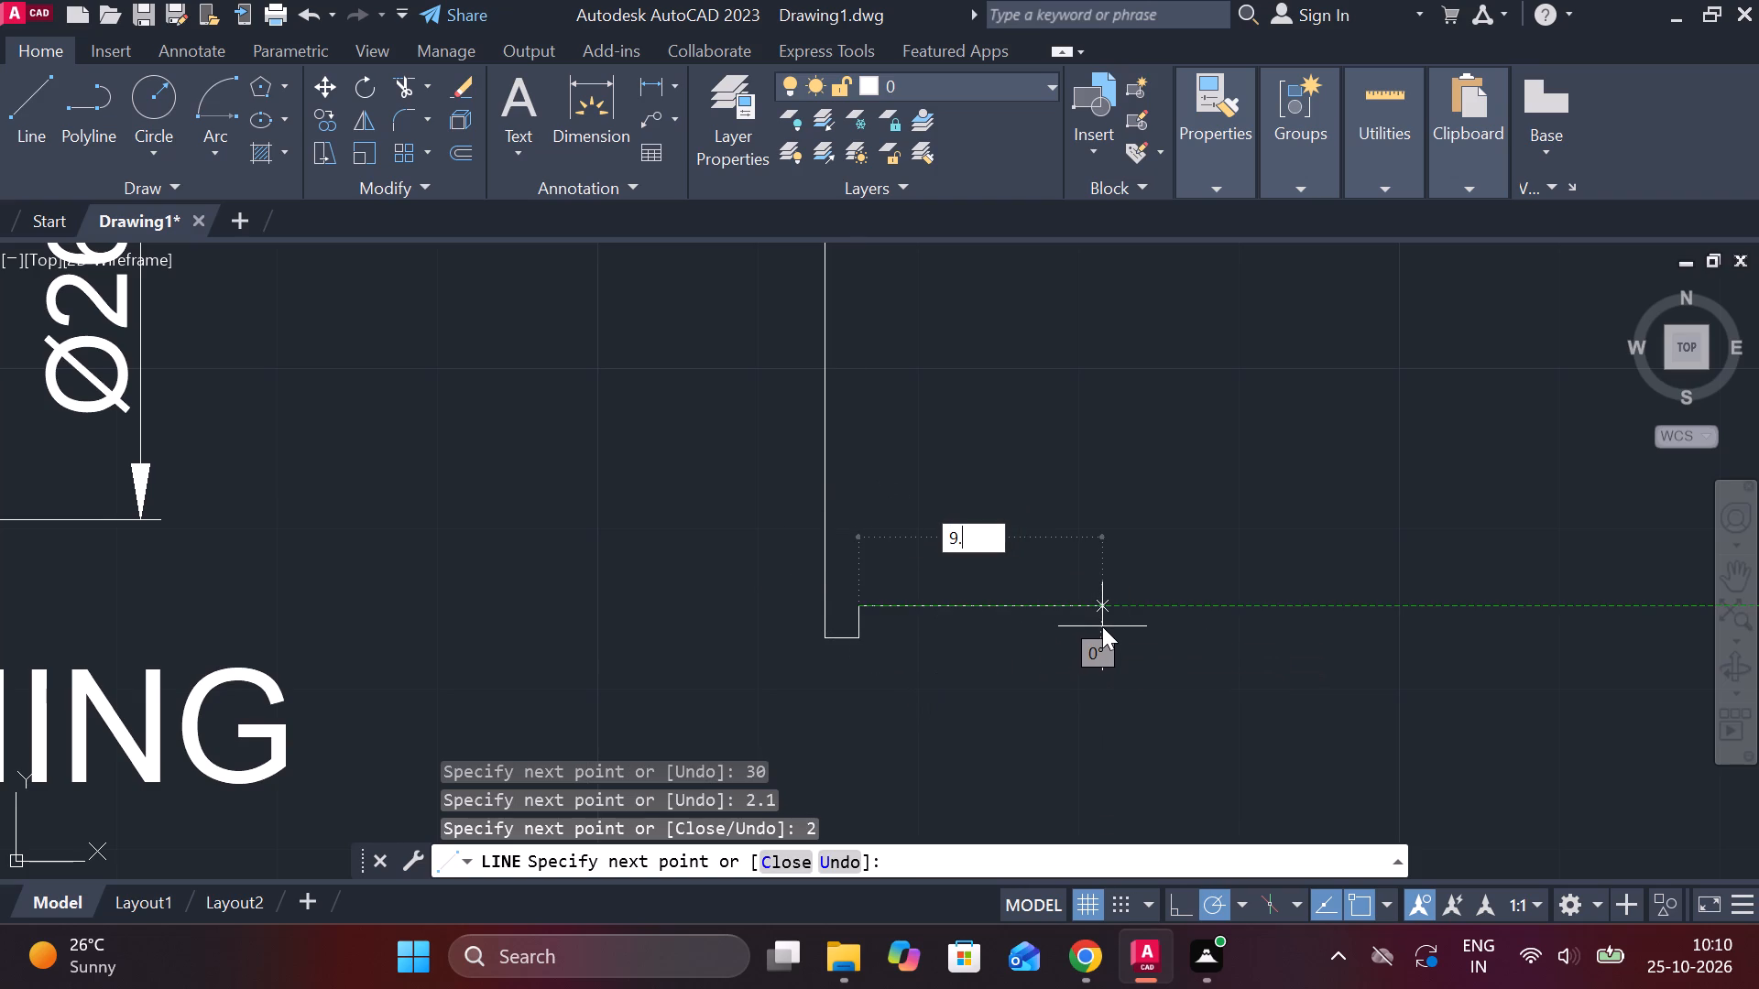
text(8)
key(space)
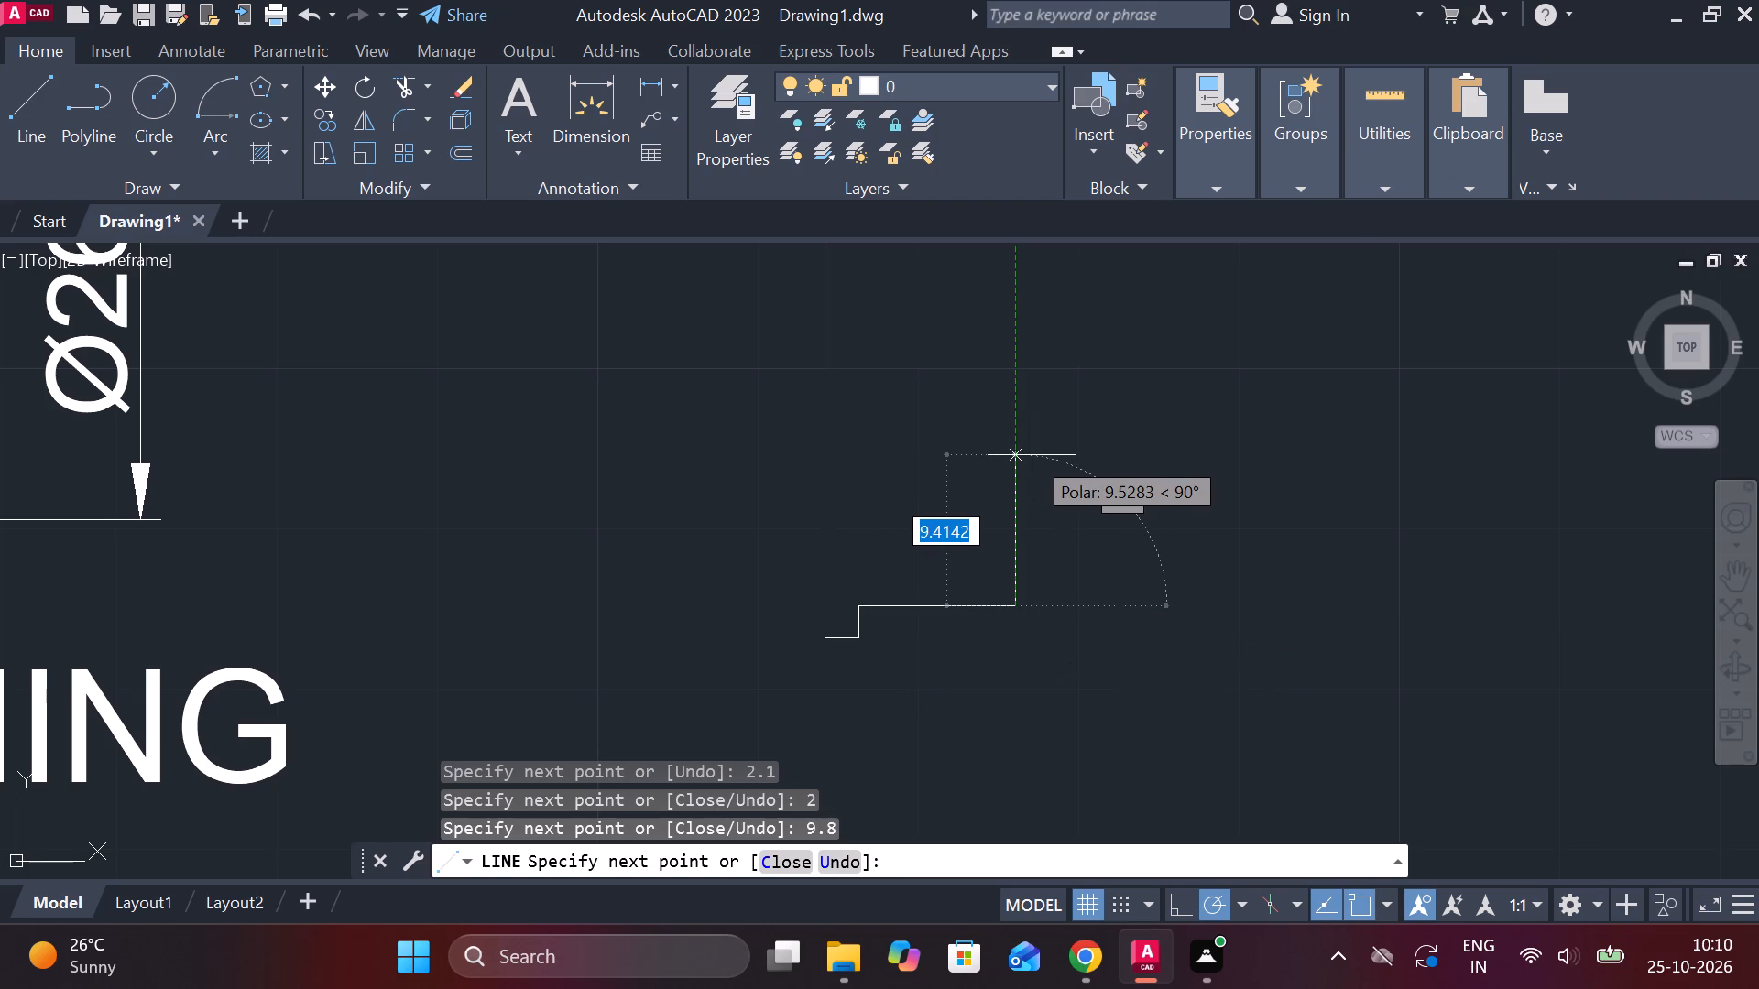
text(26)
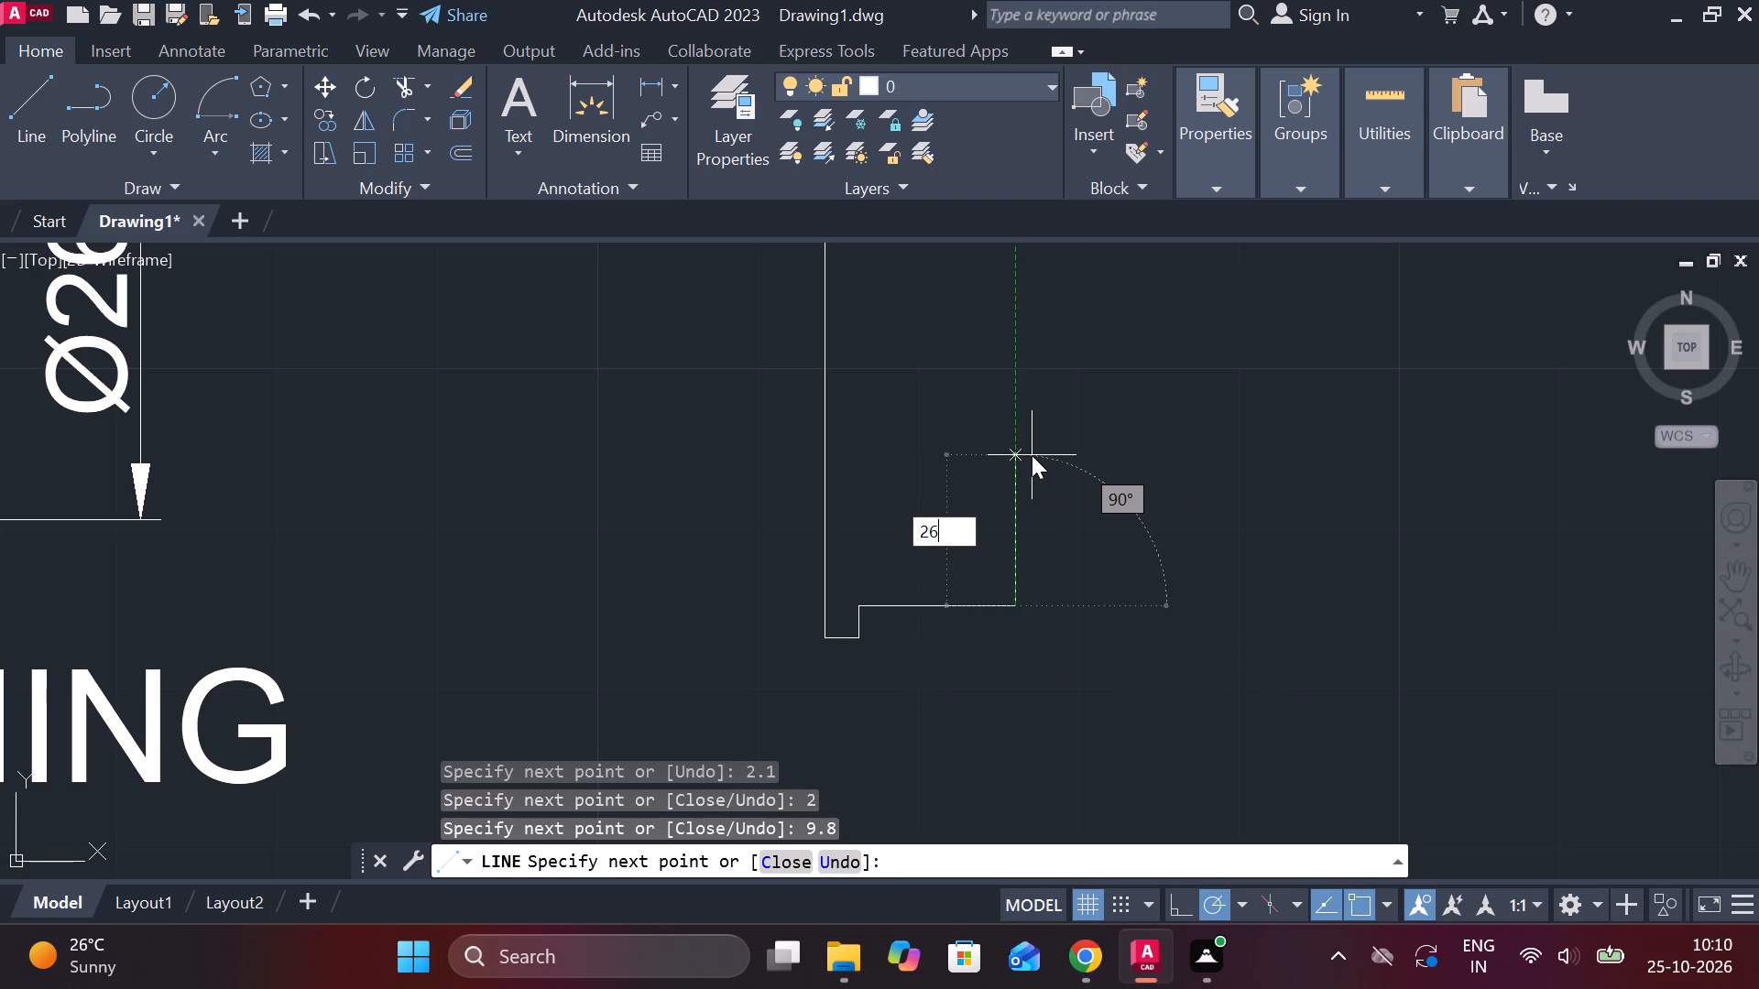
key(space)
middle_drag(1040, 457, 1067, 896)
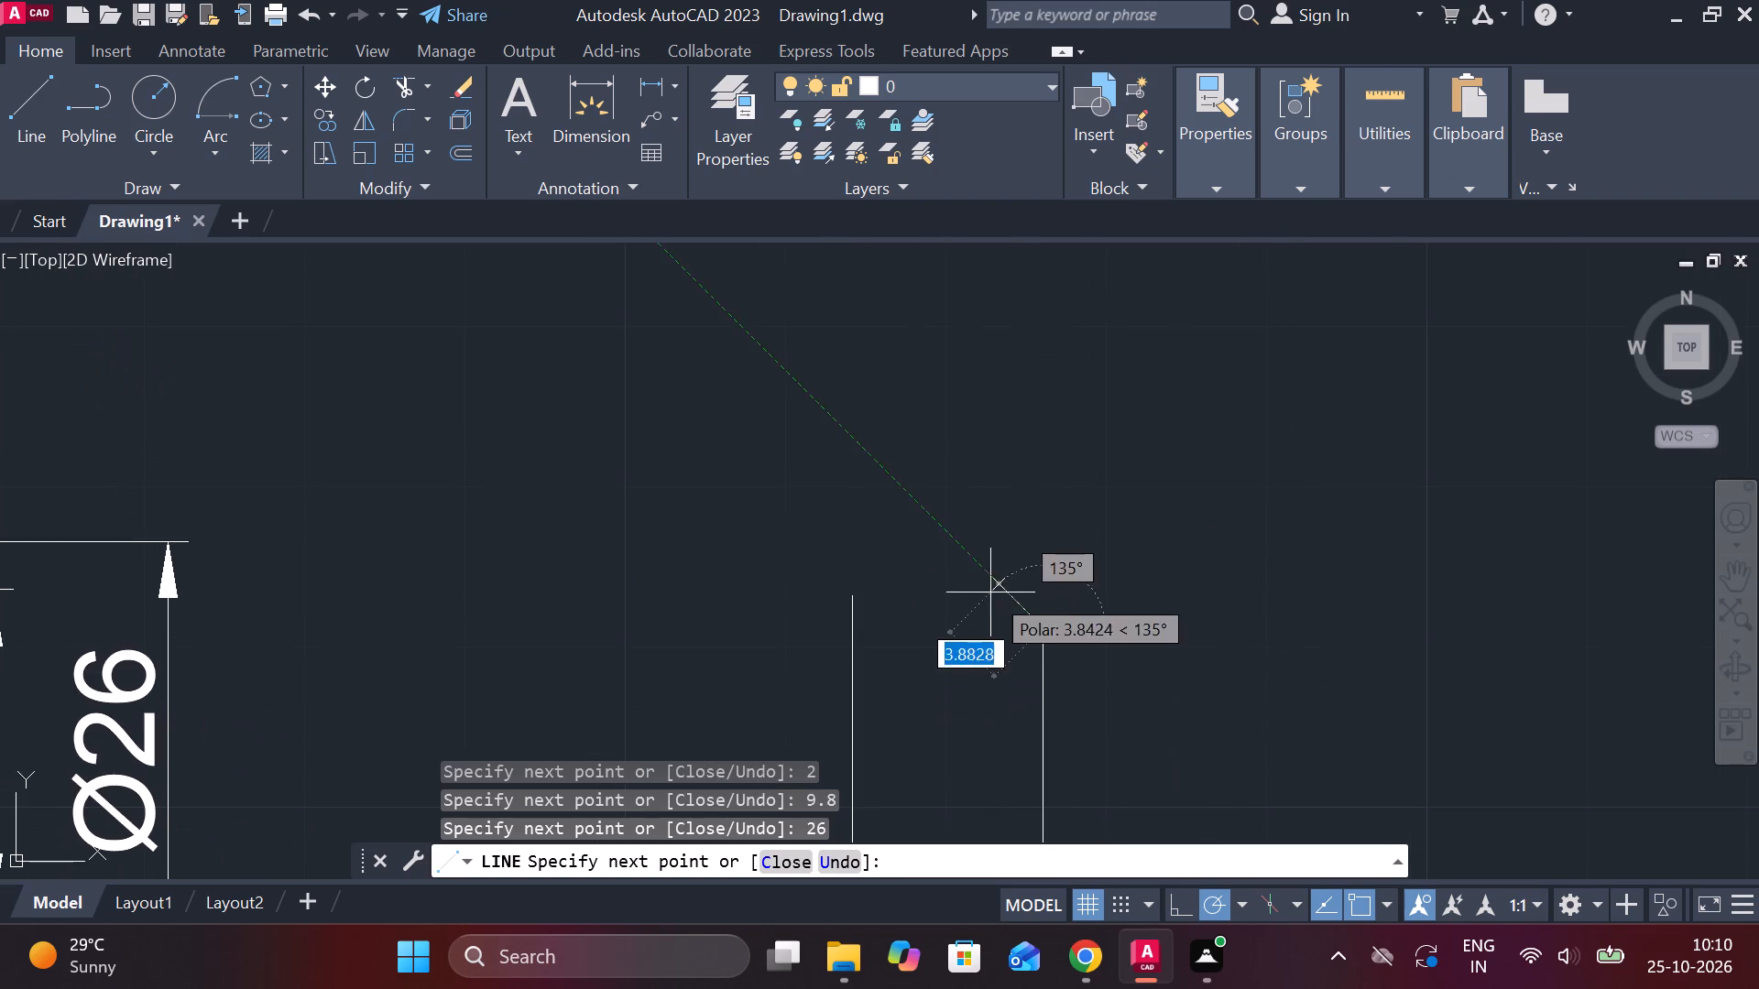
middle_drag(922, 625, 960, 454)
scroll(959, 451, down, 1)
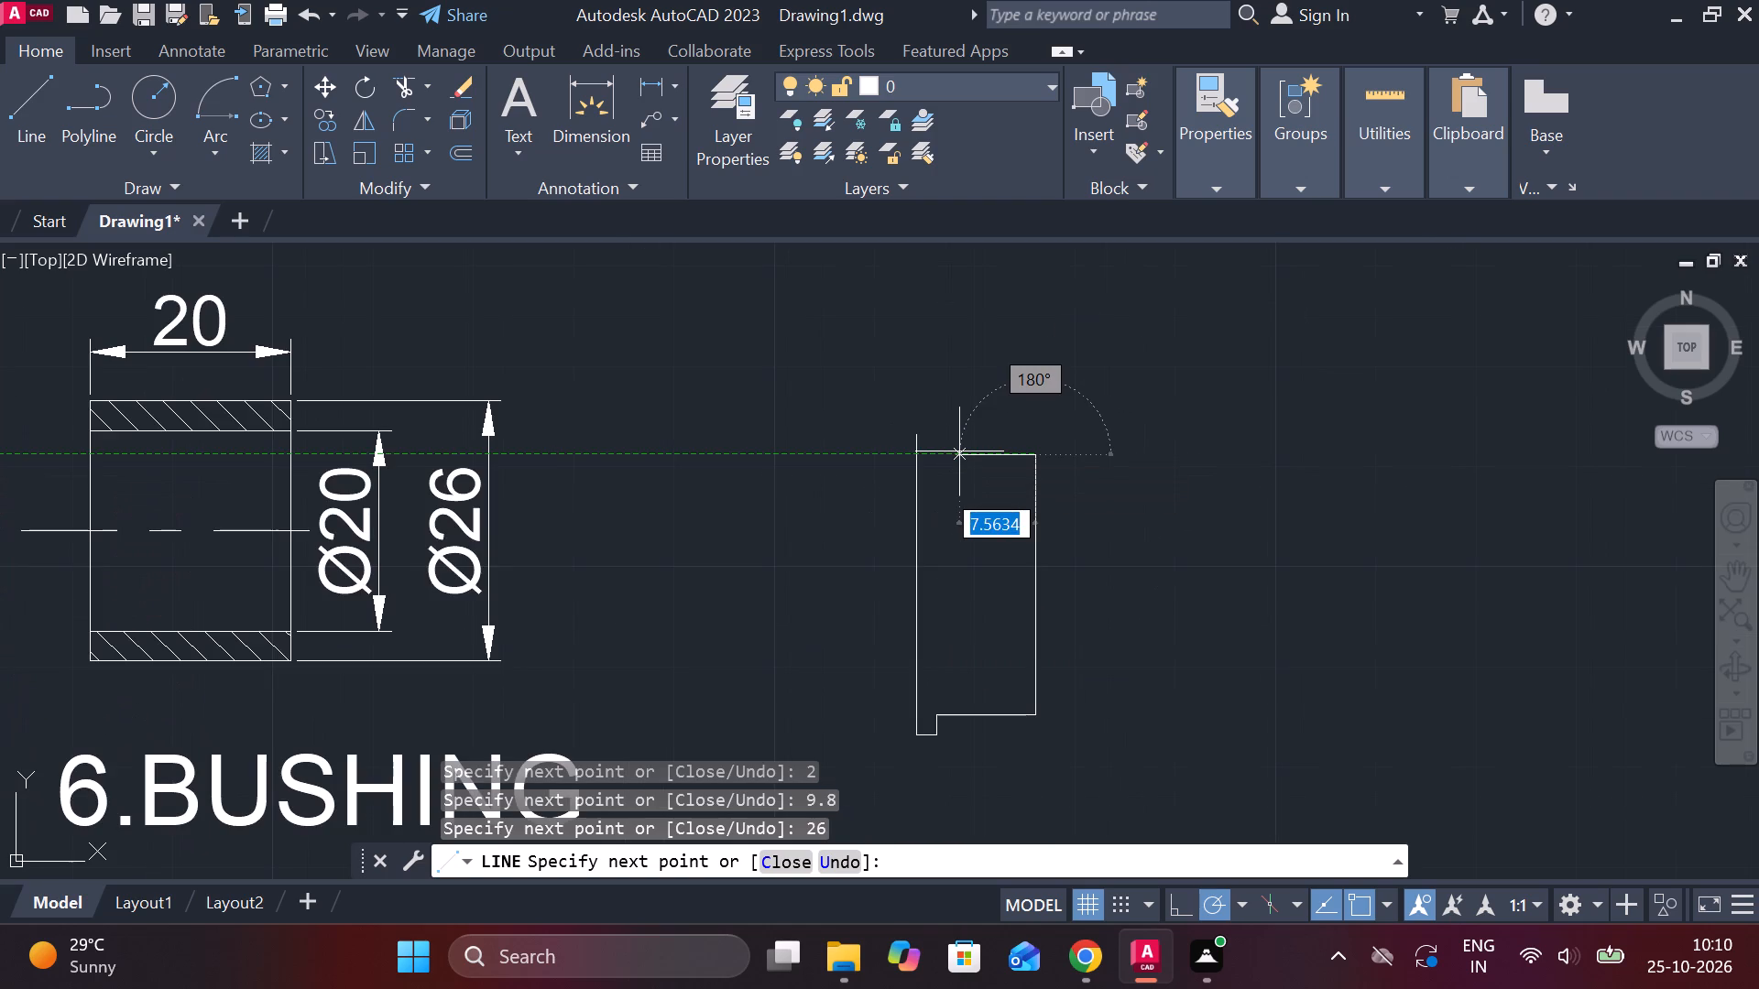
text(9.)
text(8)
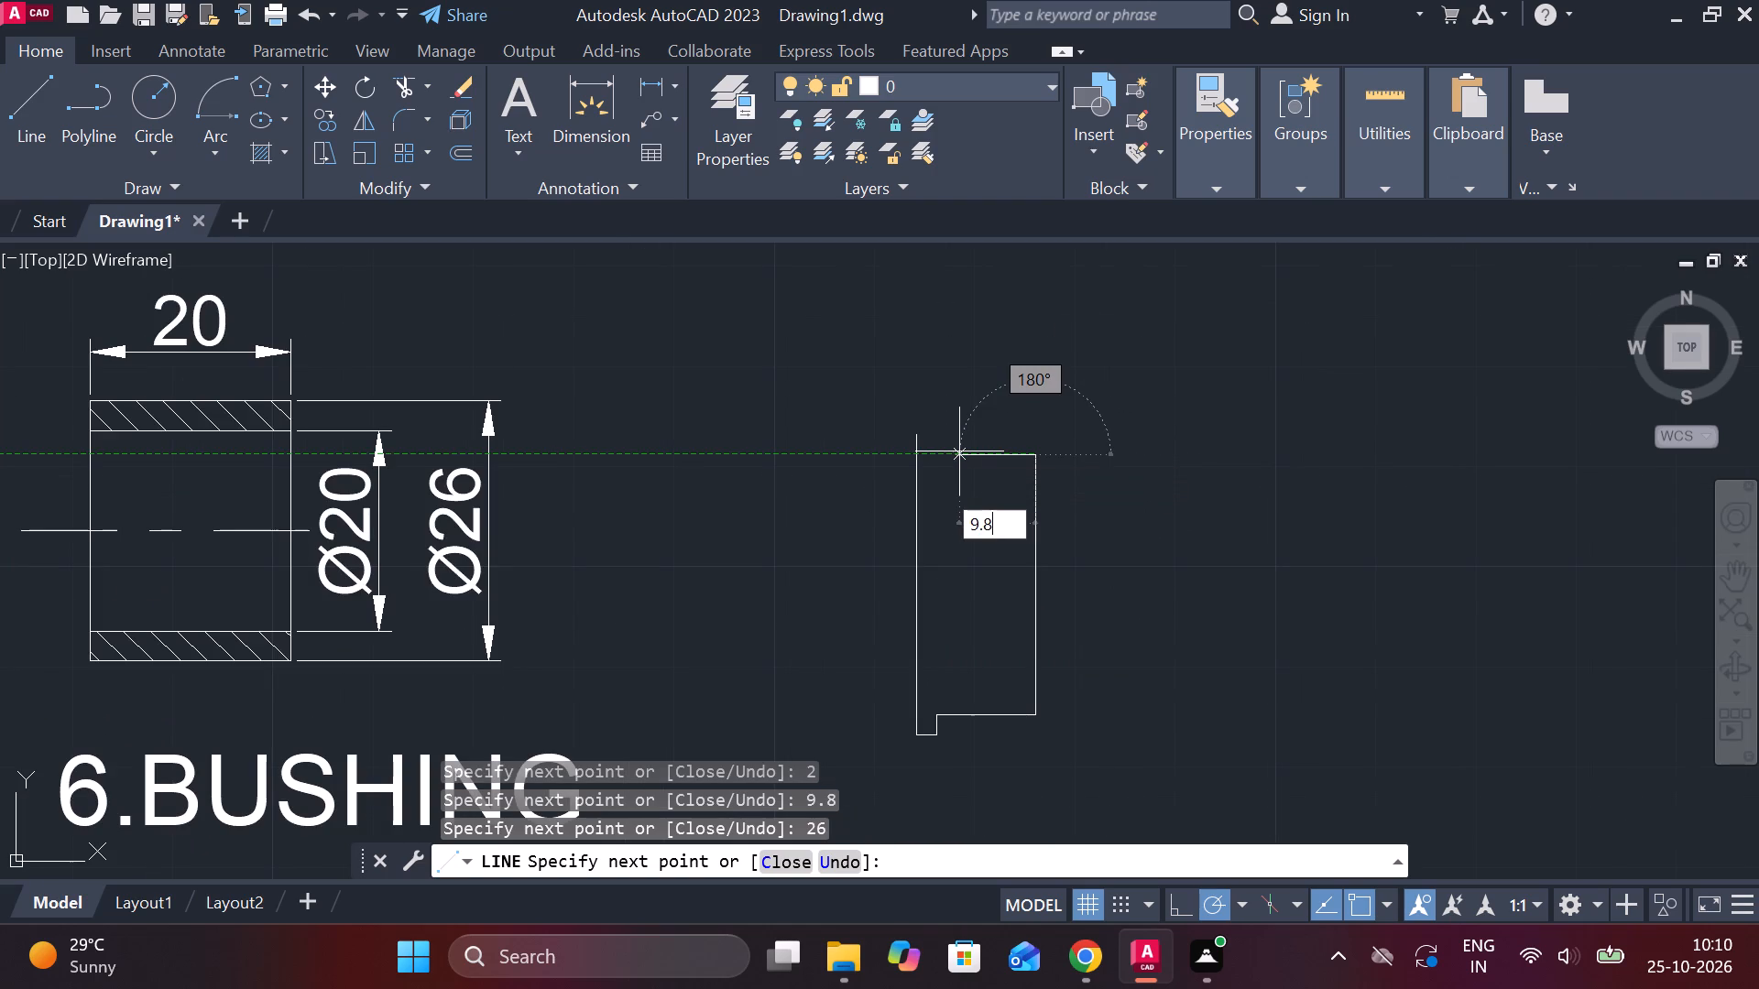
key(space)
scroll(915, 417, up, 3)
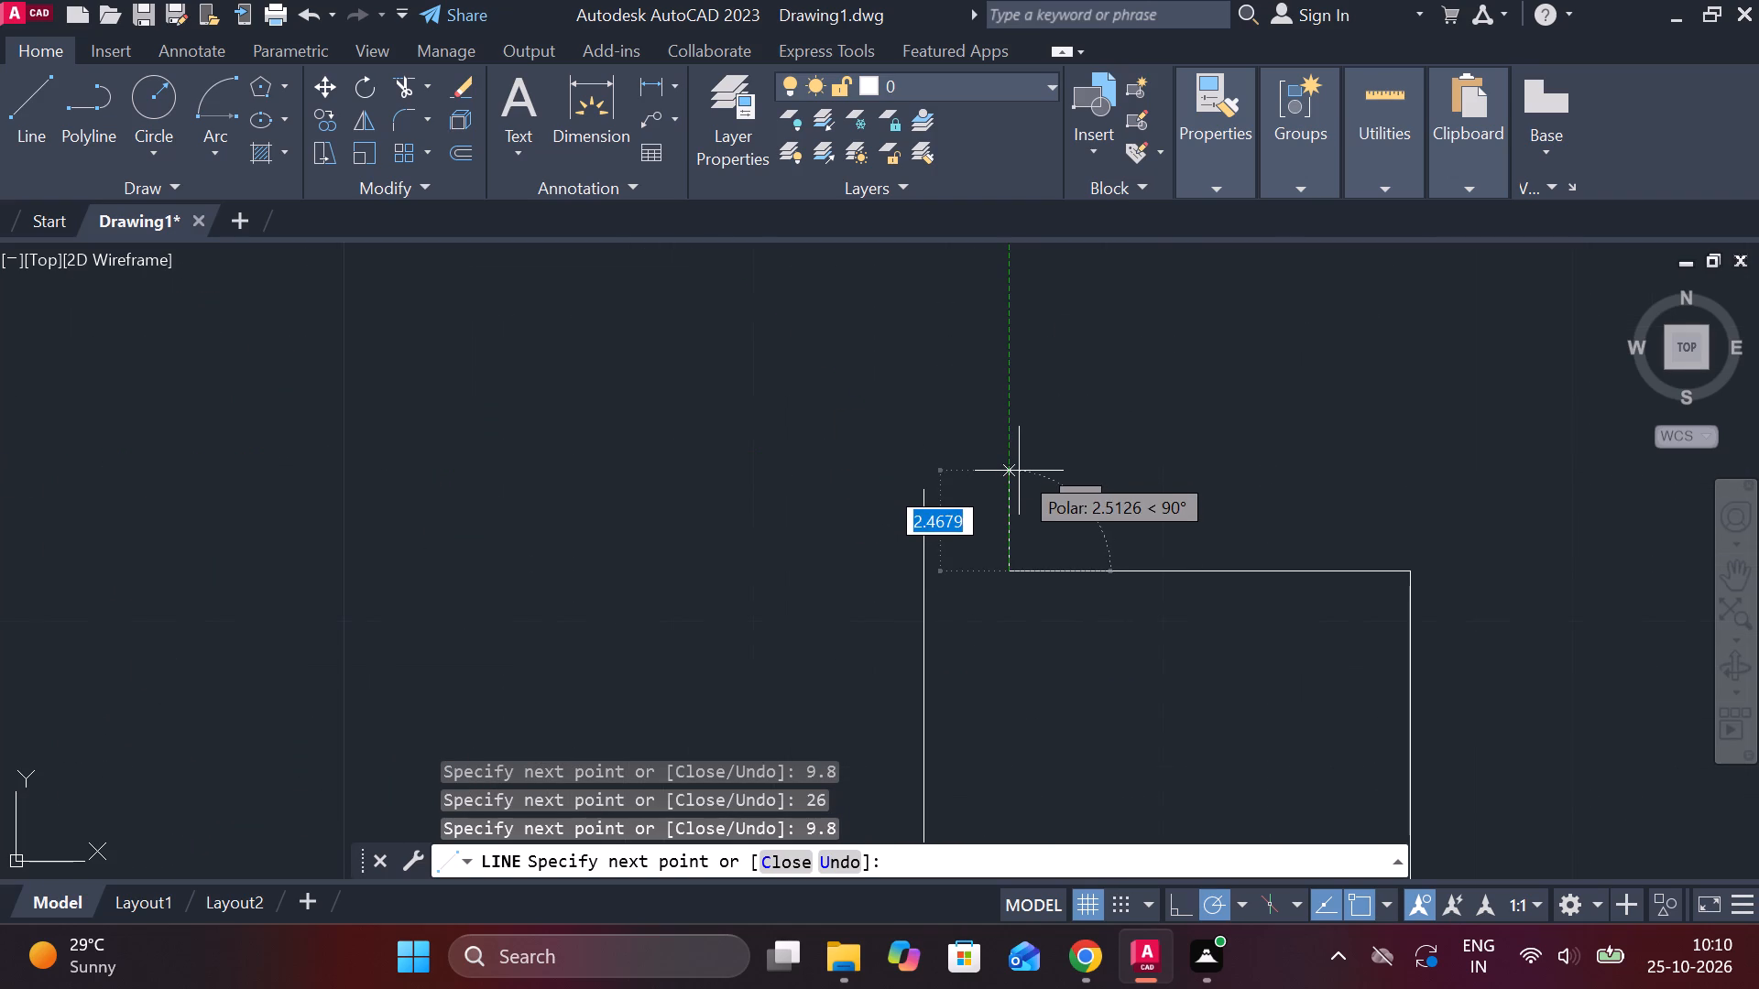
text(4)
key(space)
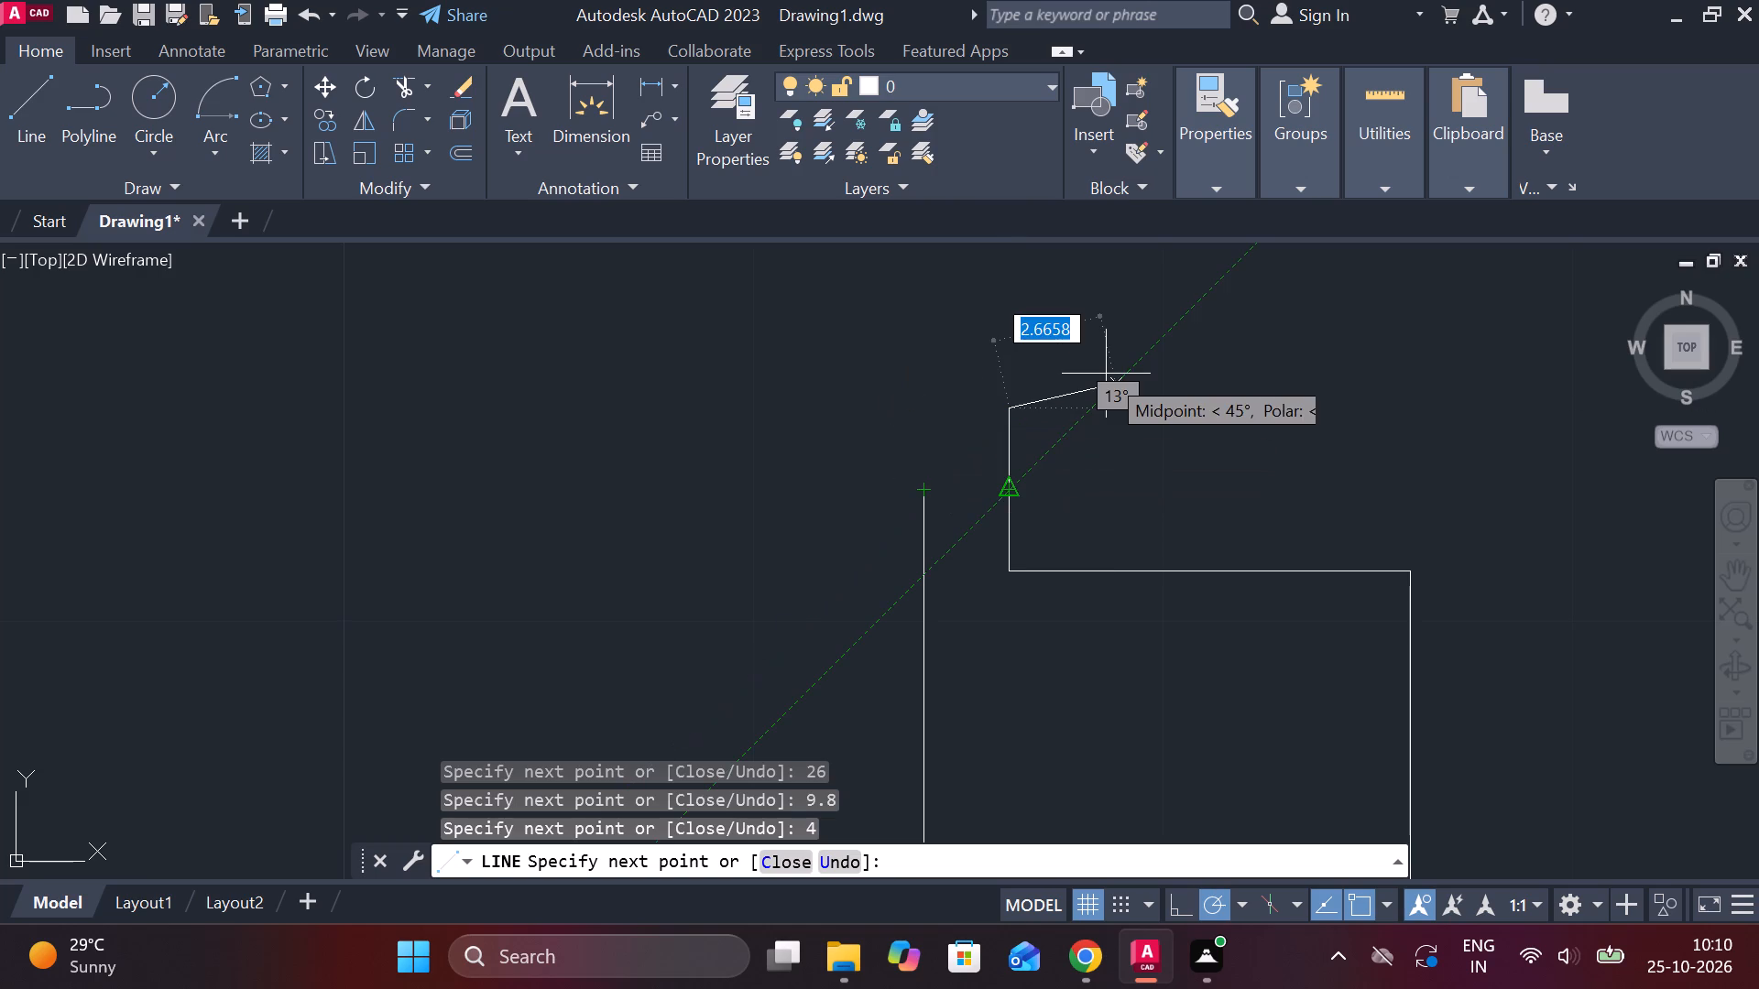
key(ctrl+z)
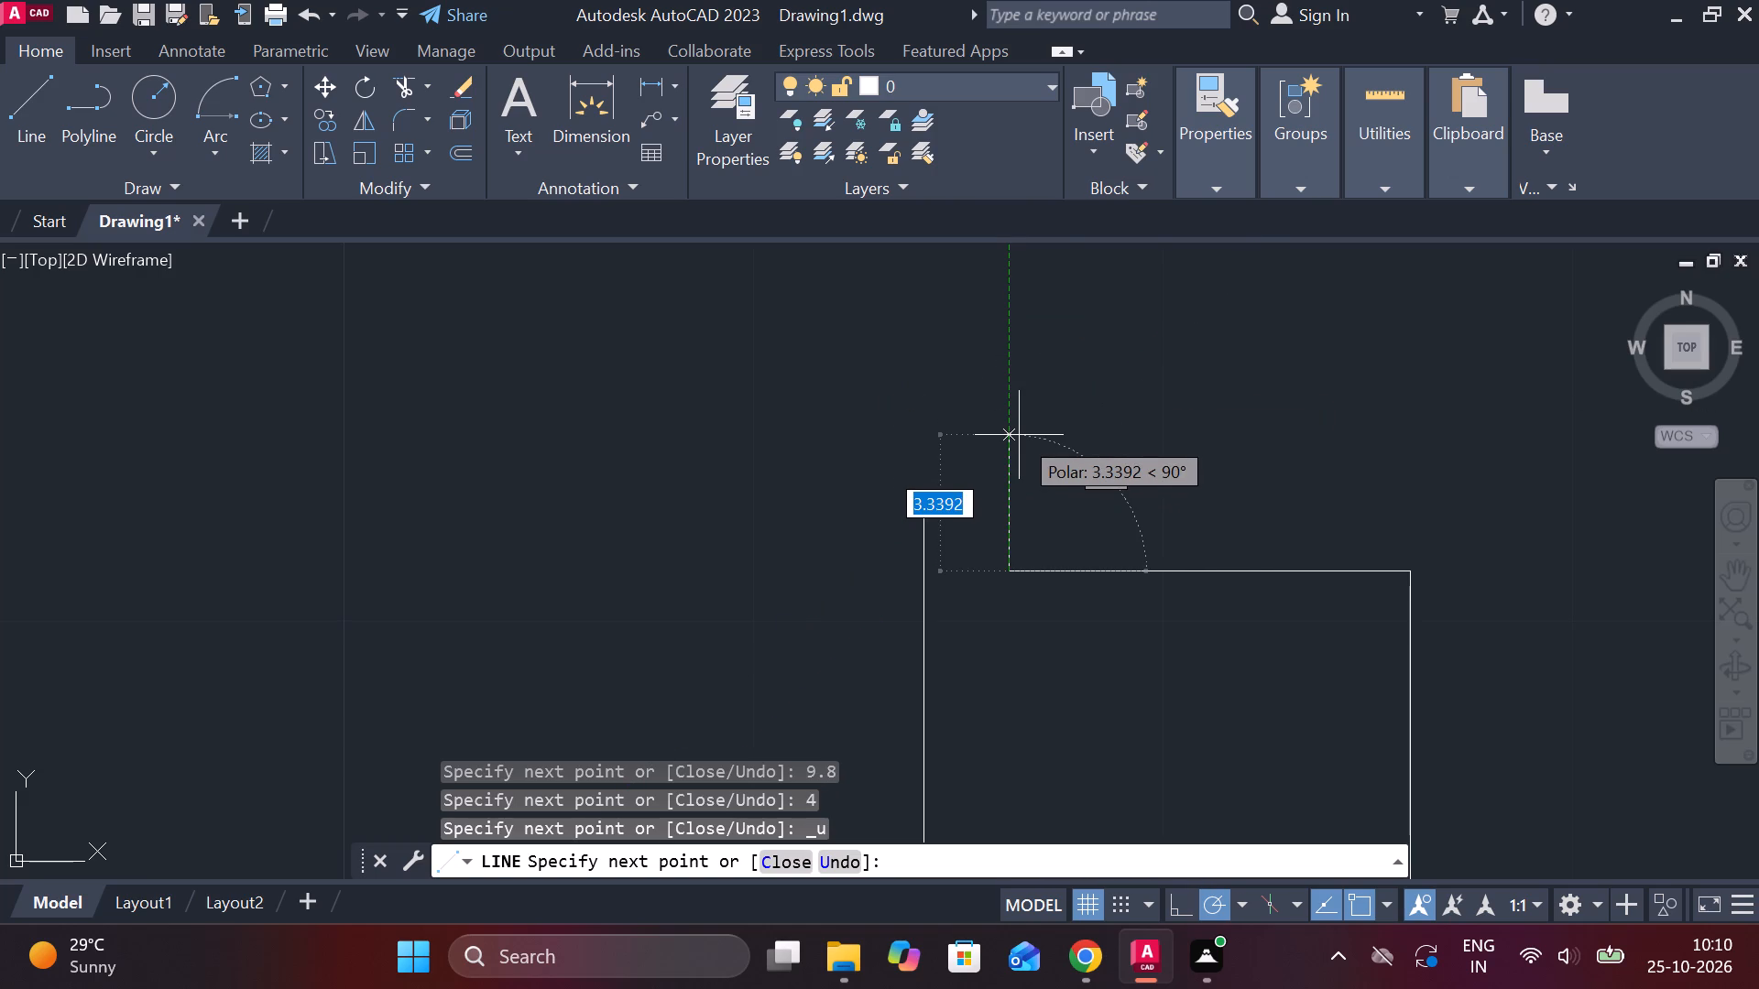
Close the stepped profile with a segment 2 up and a 2.1 segment back to its starting corner.
text(2)
key(space)
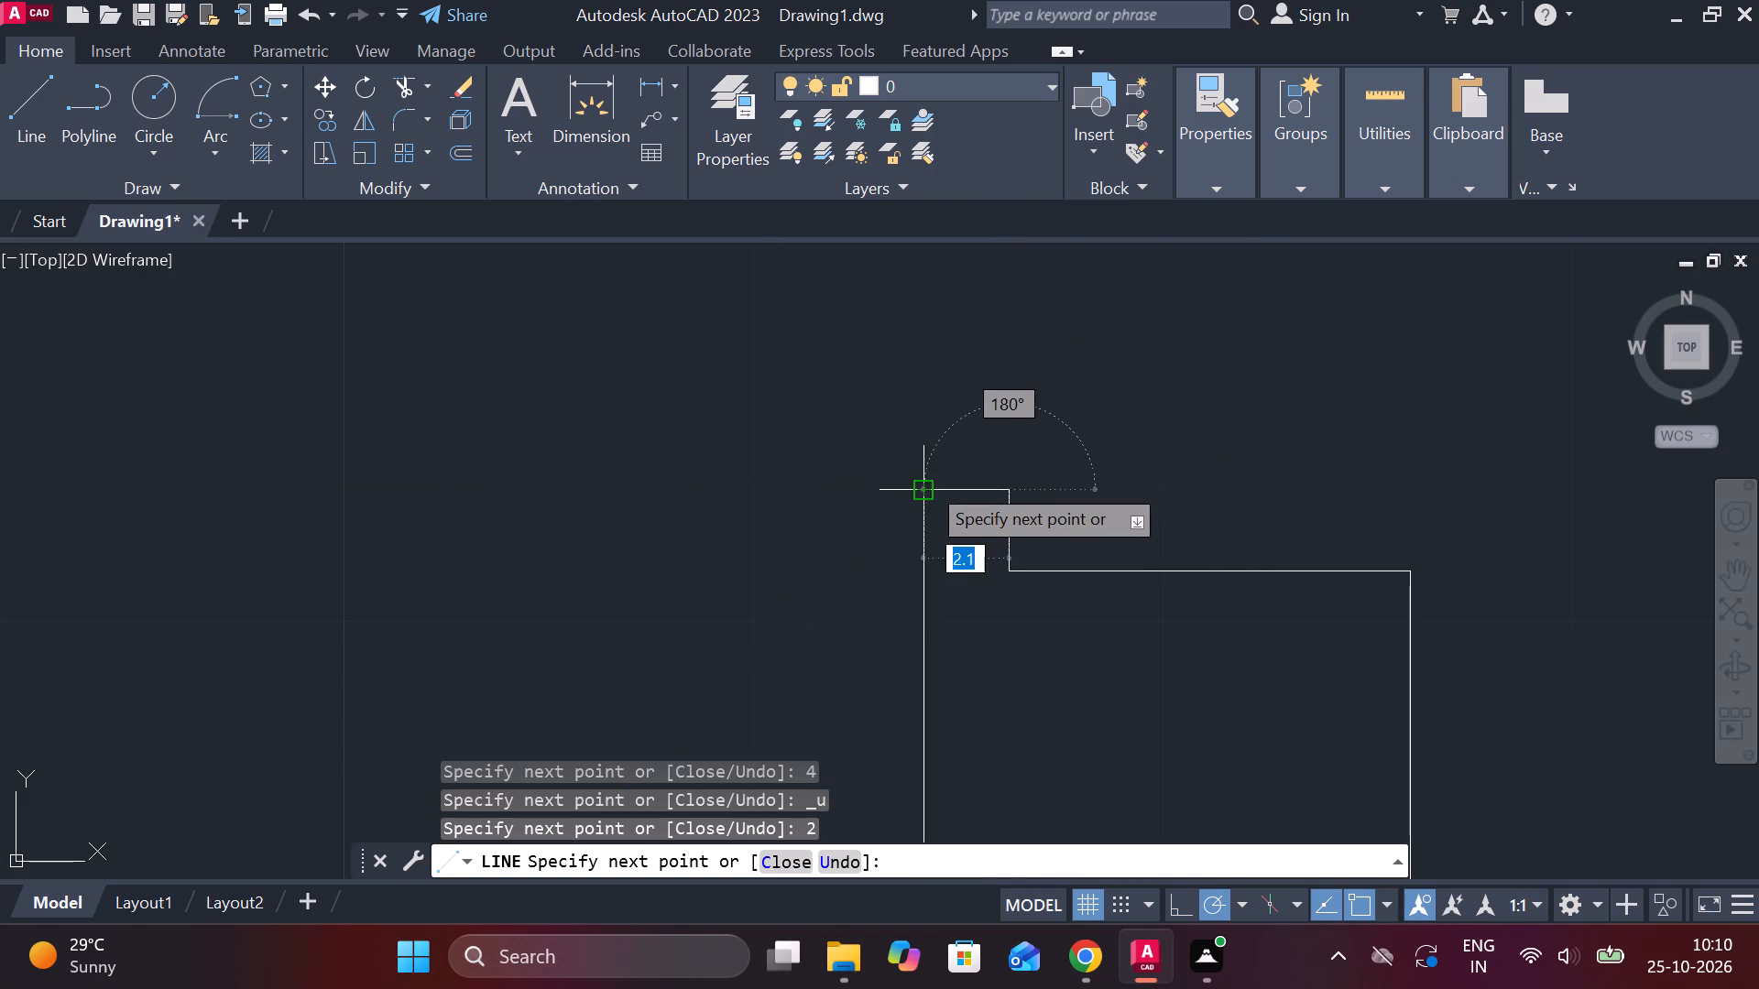
click(926, 482)
scroll(1115, 432, down, 2)
key(Escape)
scroll(1122, 527, down, 2)
middle_drag(1136, 535, 1091, 524)
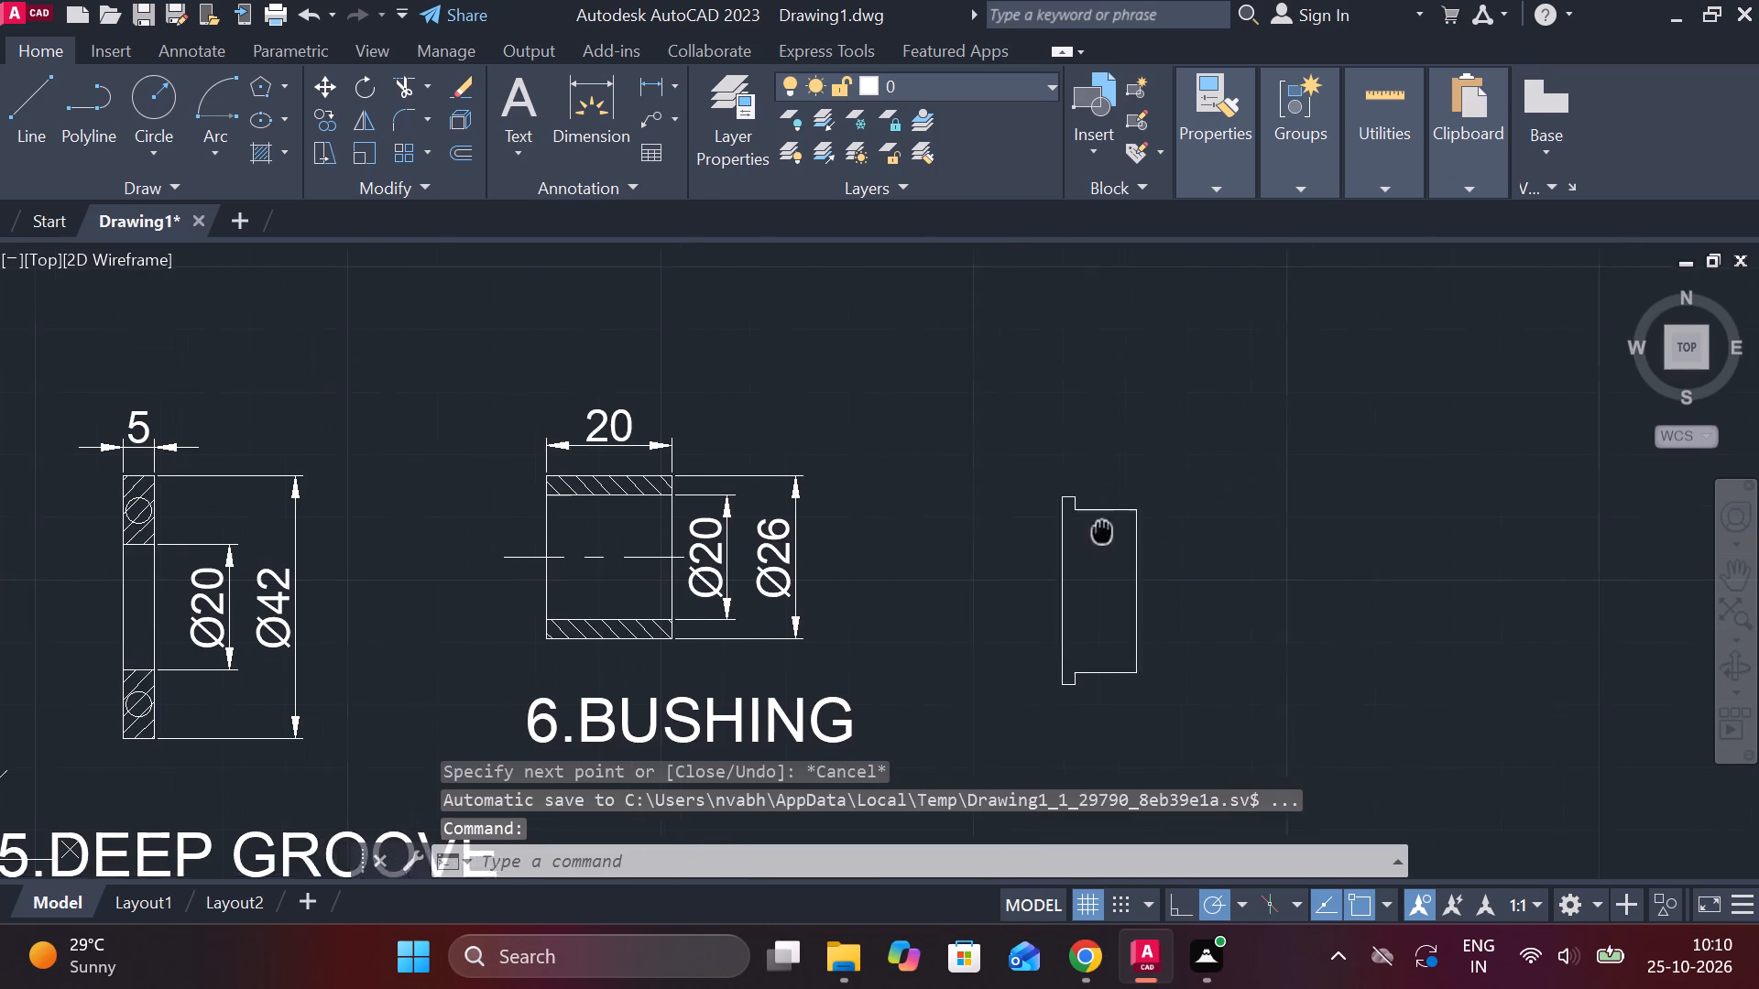
middle_drag(1091, 524, 1086, 515)
middle_drag(1248, 542, 1213, 542)
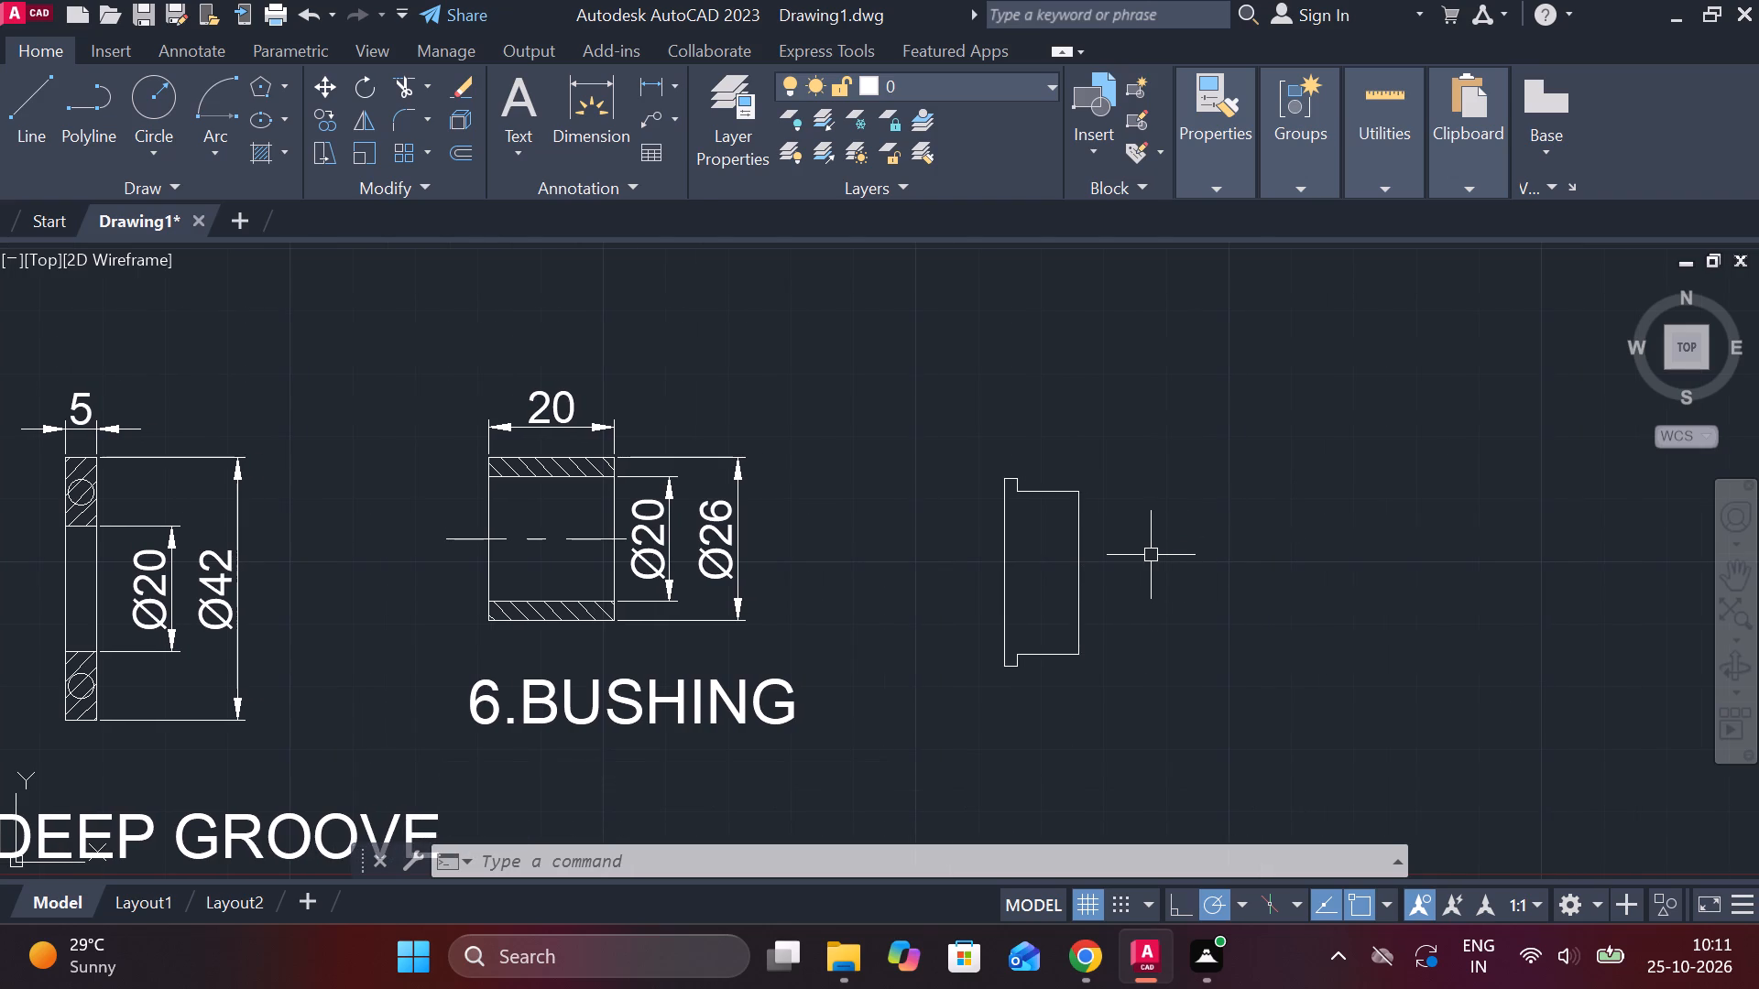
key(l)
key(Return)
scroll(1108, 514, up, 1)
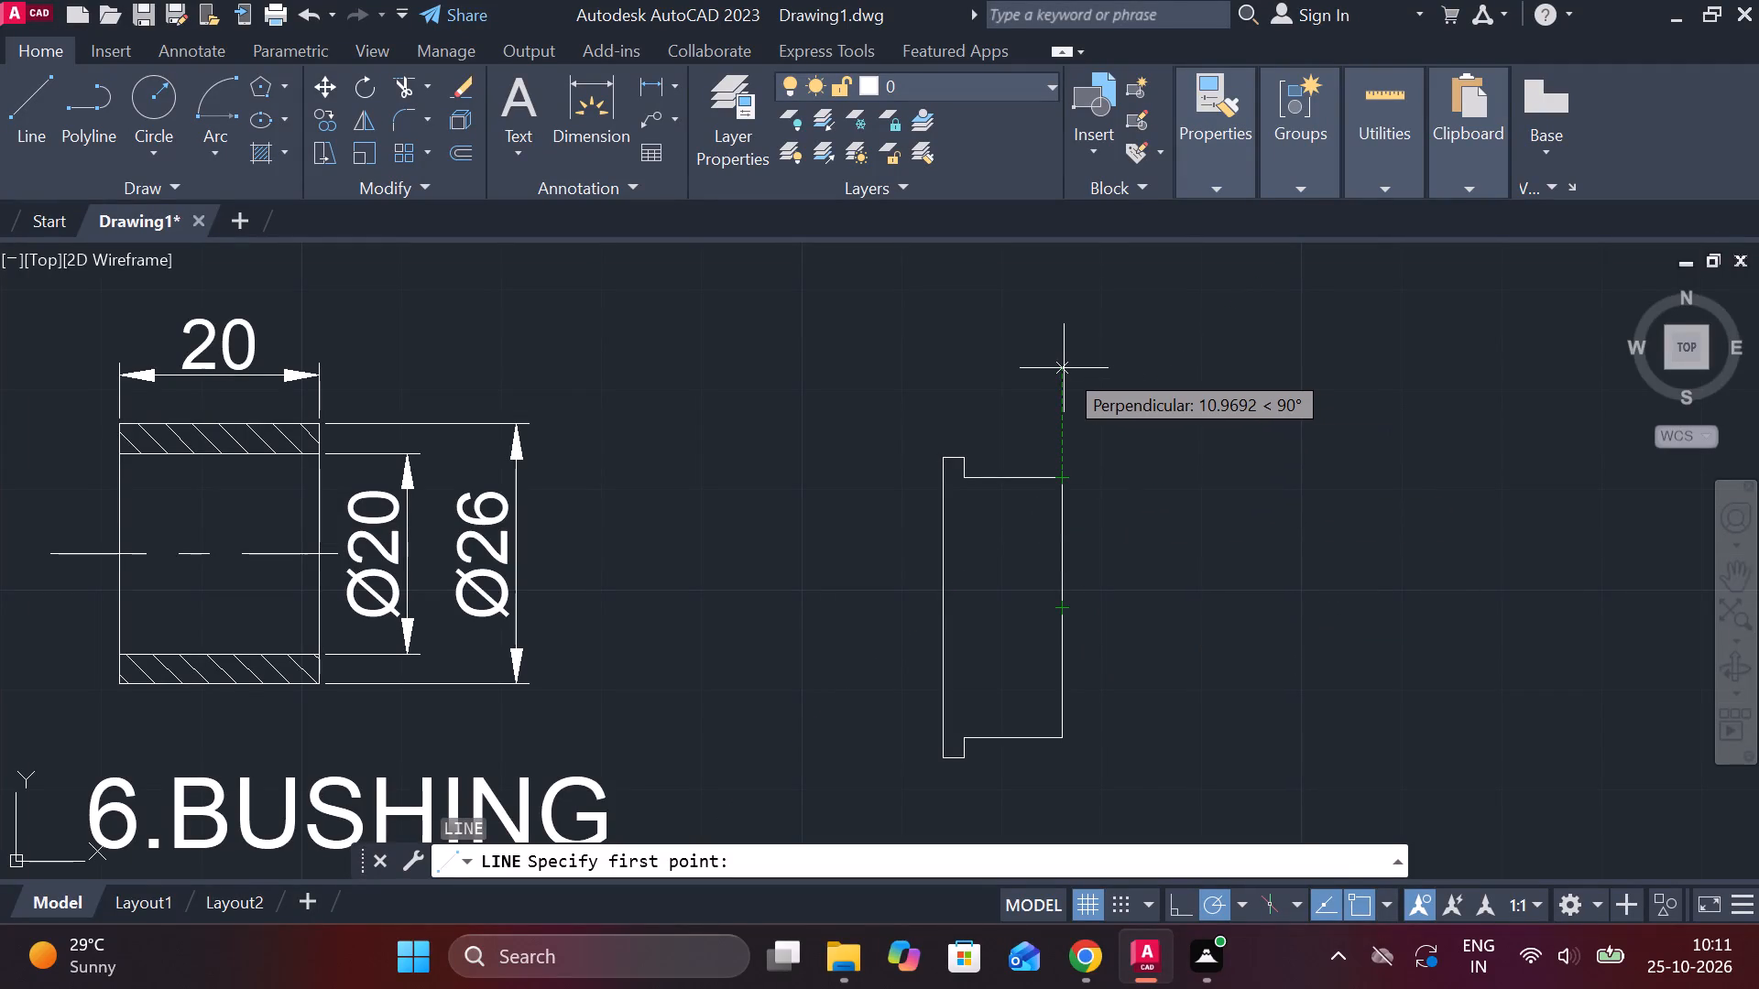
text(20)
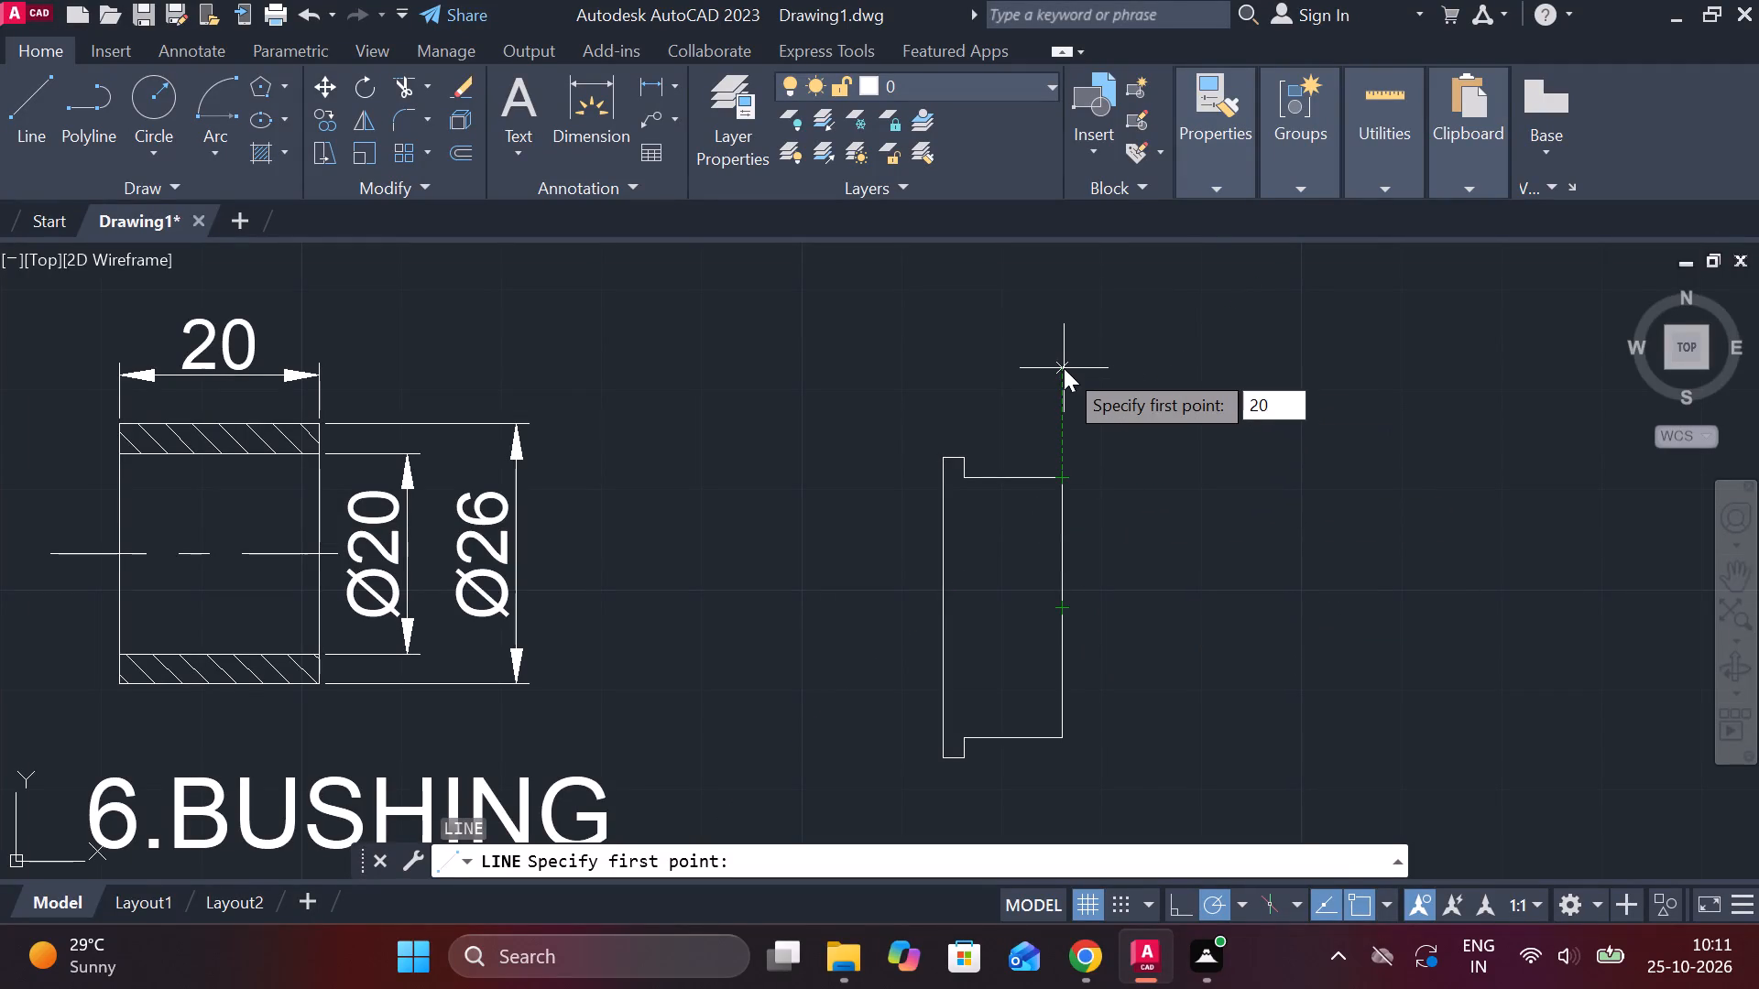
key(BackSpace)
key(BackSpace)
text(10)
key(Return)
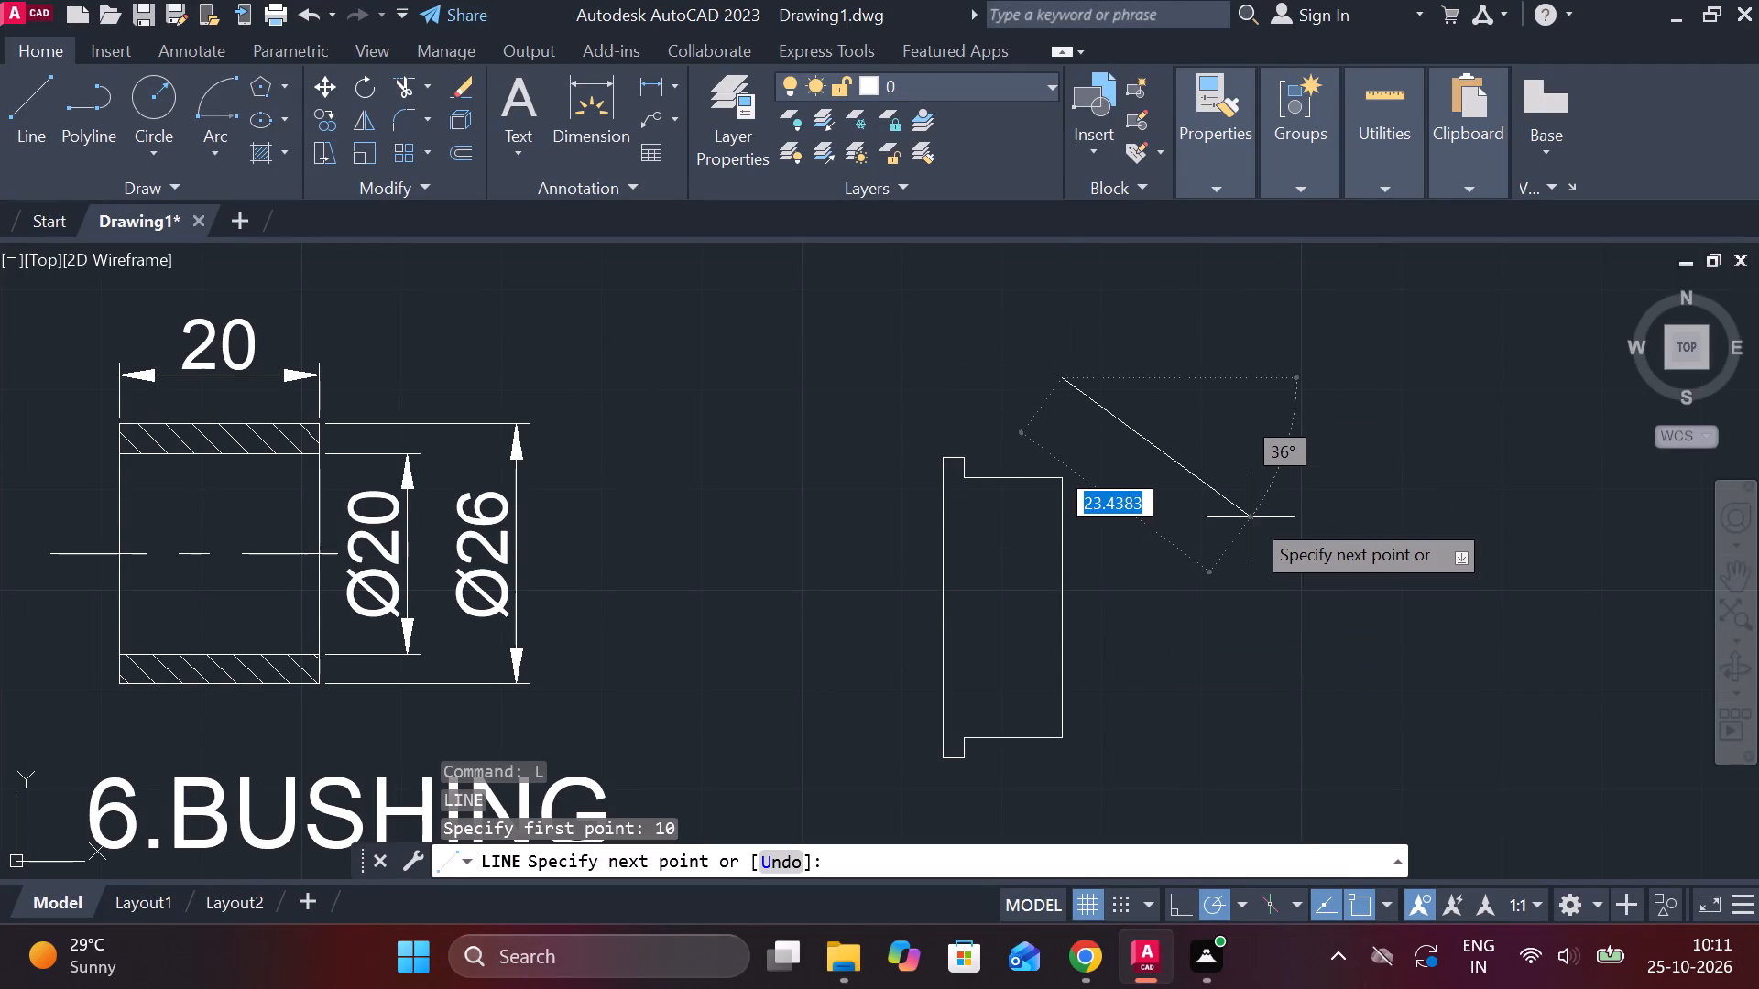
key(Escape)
Draw a horizontal bore line across the stepped profile, starting 10 above the midpoint of its right edge.
key(l)
key(Return)
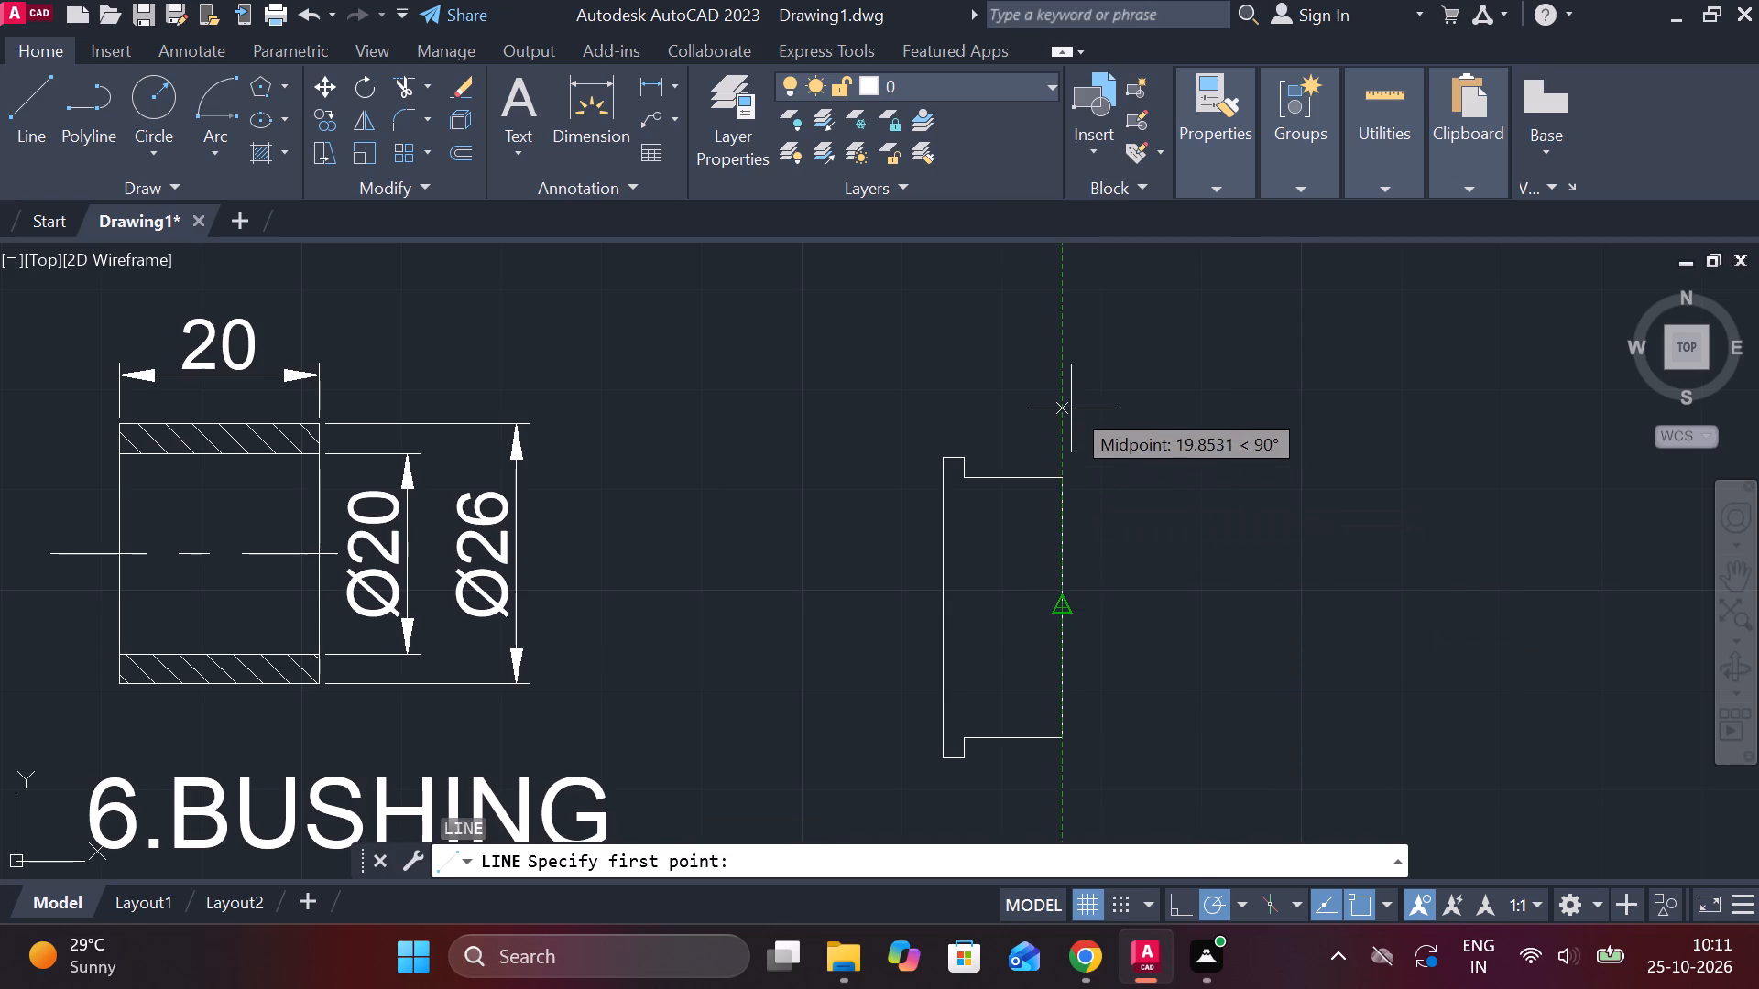
text(10)
key(Return)
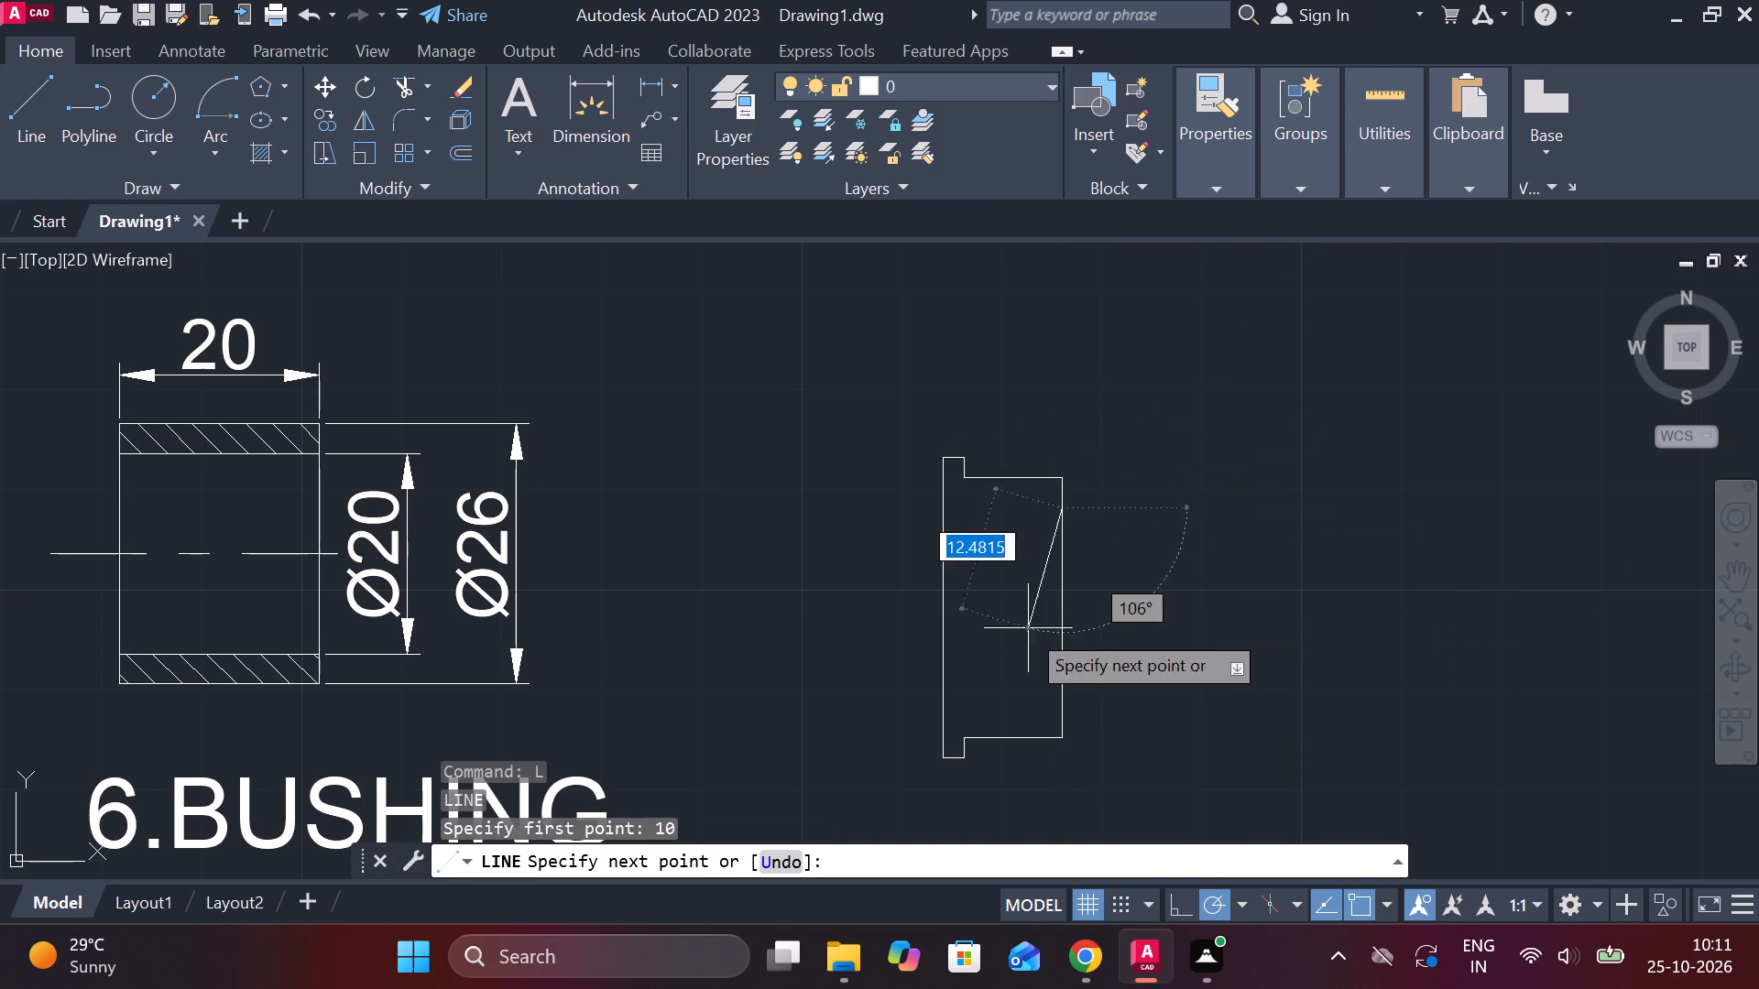
click(946, 512)
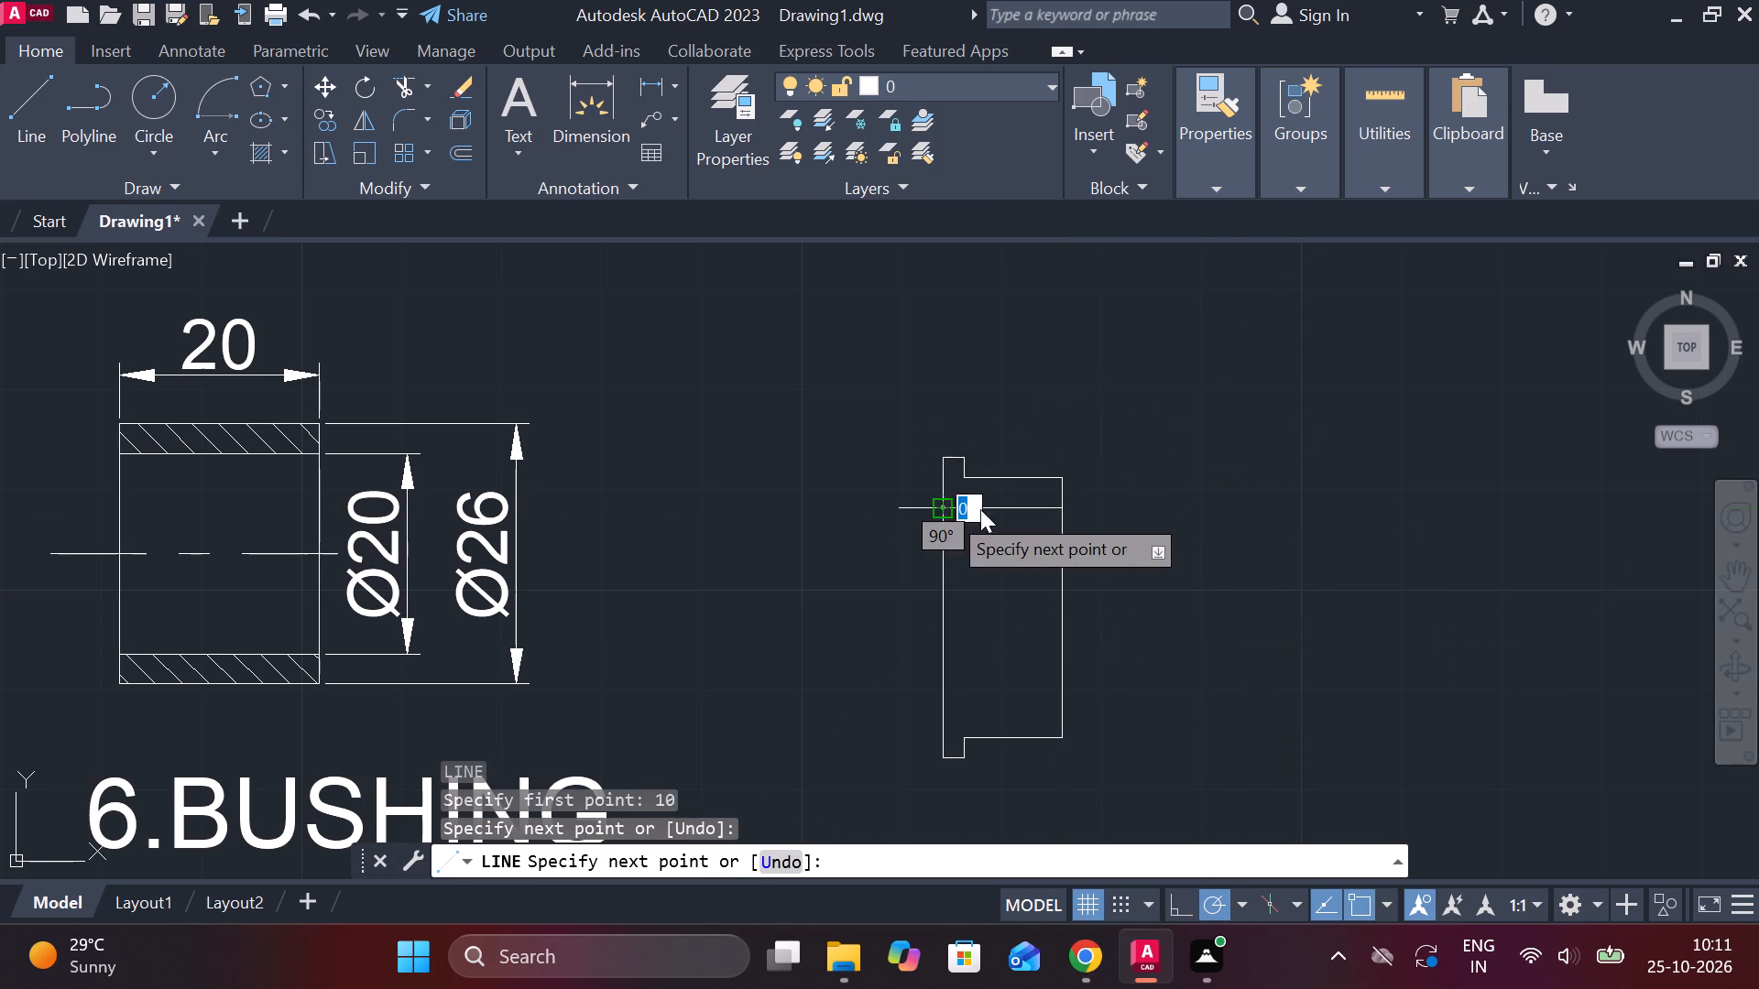
key(Escape)
Mirror the bore line about the stepped profile's horizontal mid-axis, keeping the original line.
click(1022, 505)
text(MI)
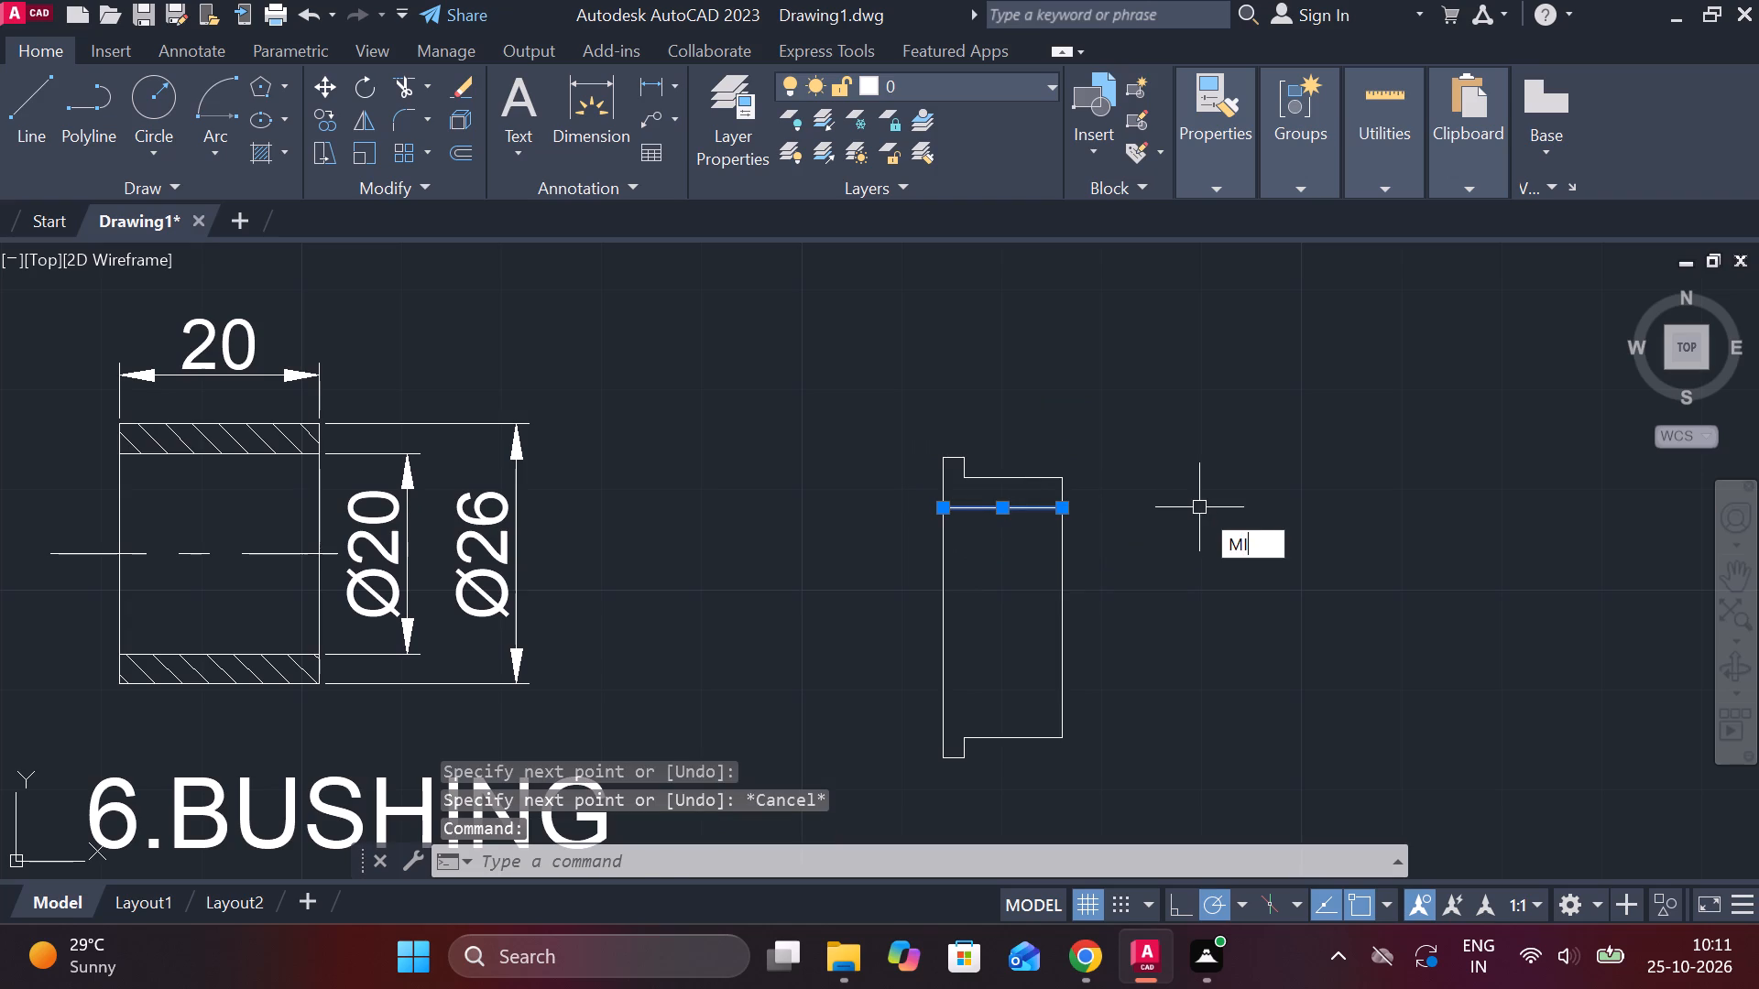
key(Return)
click(1071, 611)
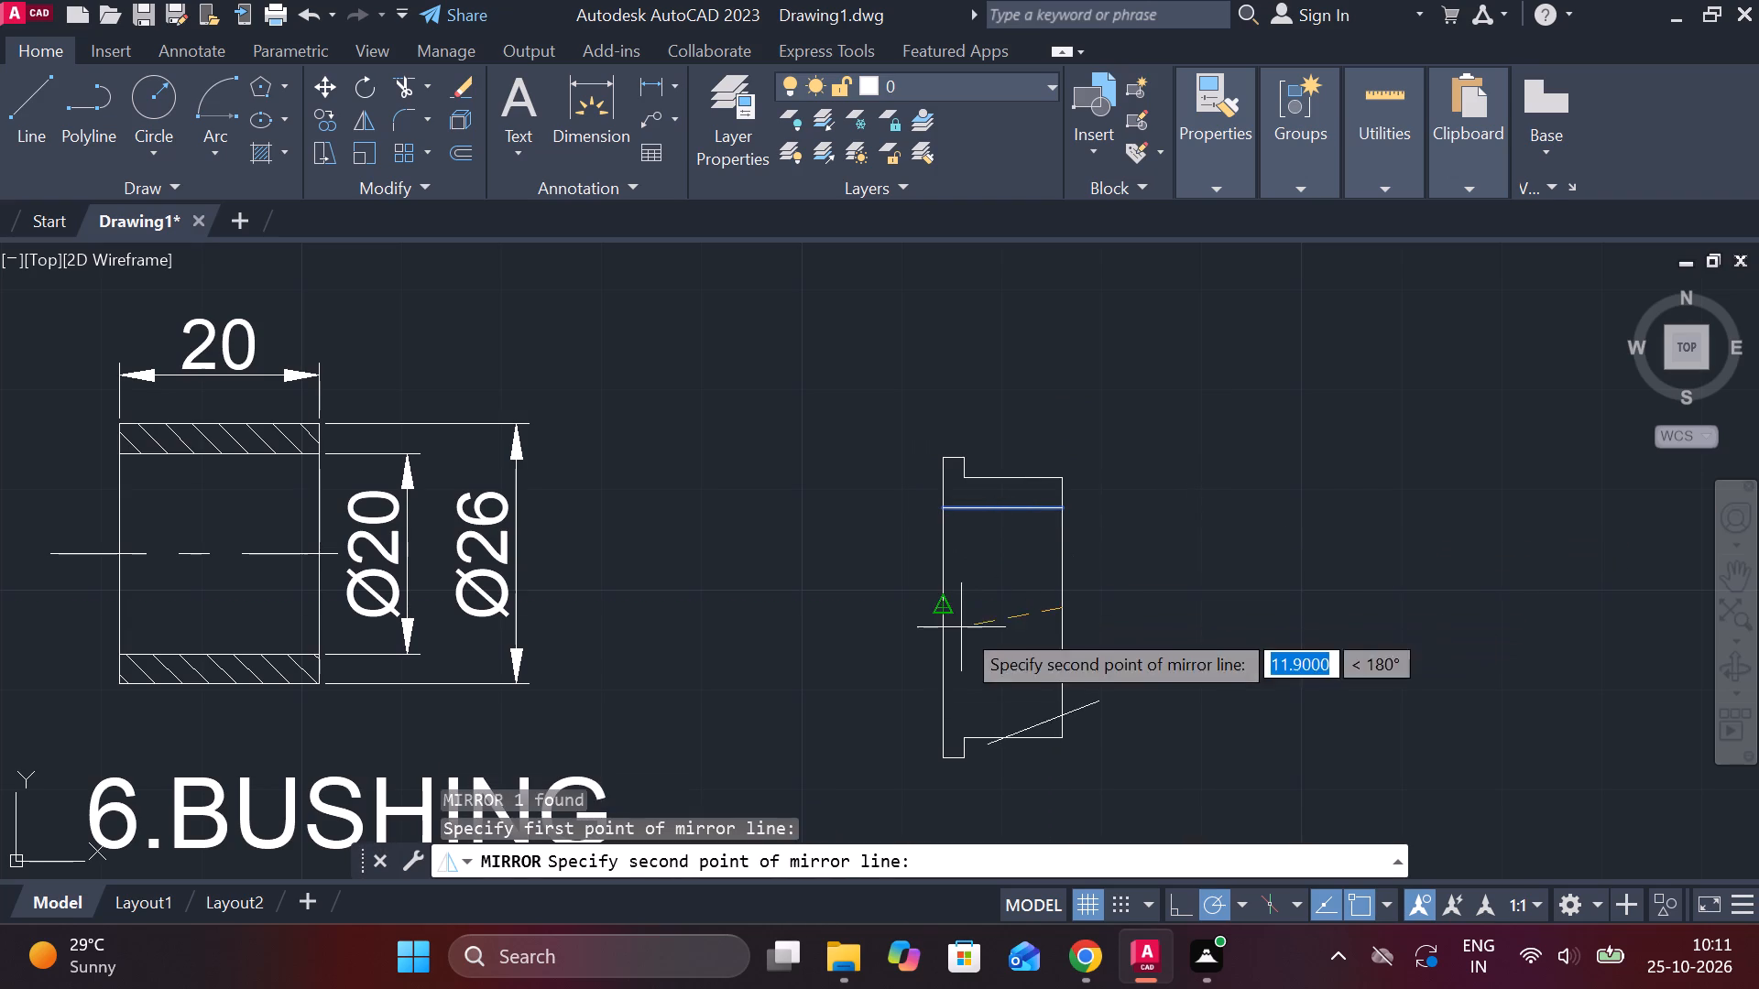
click(945, 609)
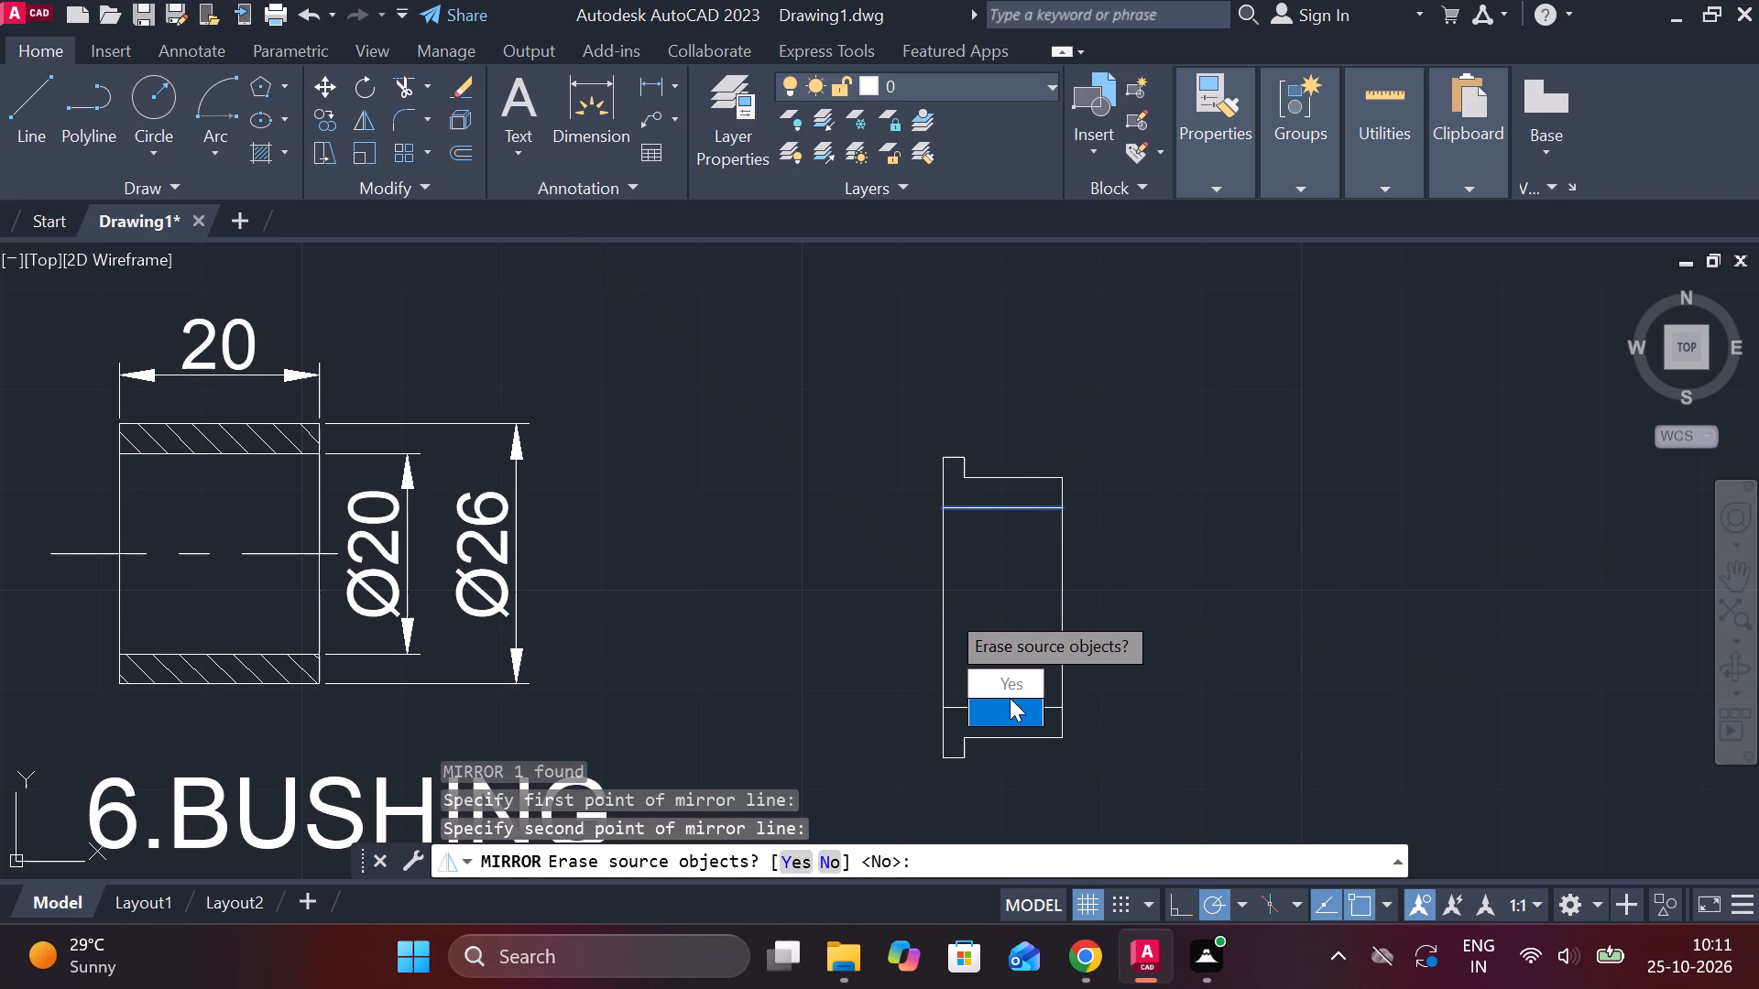
drag(1011, 703, 945, 609)
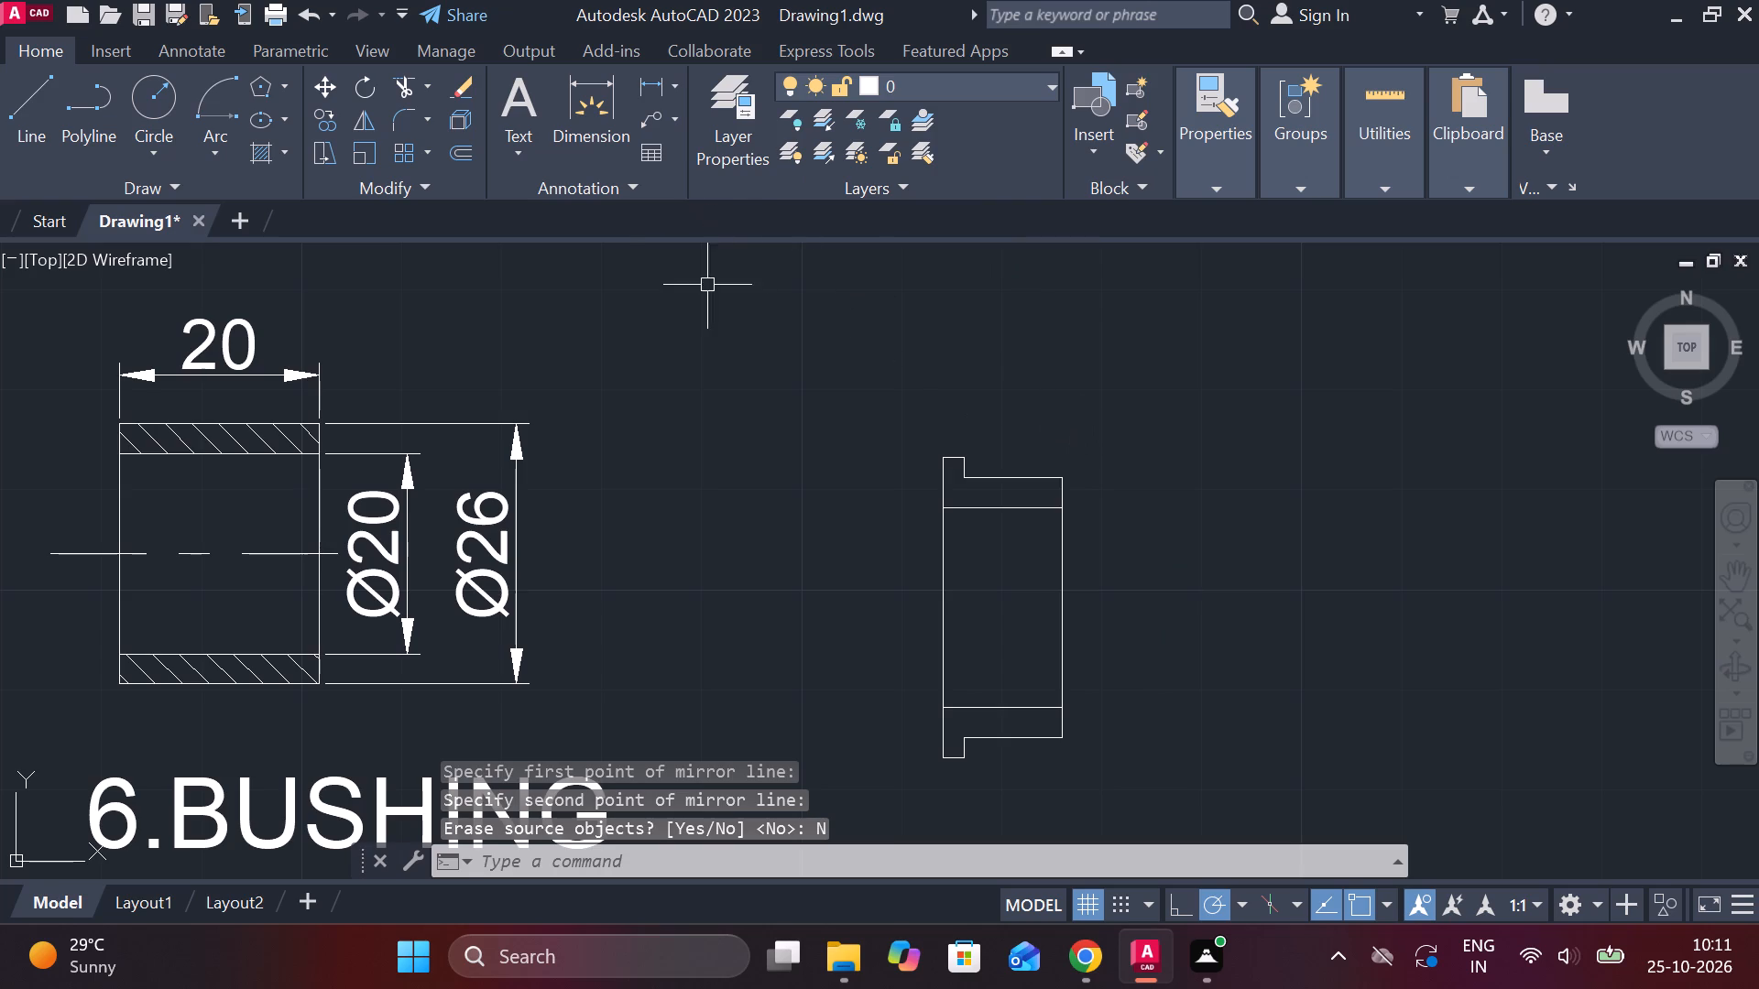
Hatch the upper and lower wall sections of the stepped part with the hatch angle at 13.
click(266, 158)
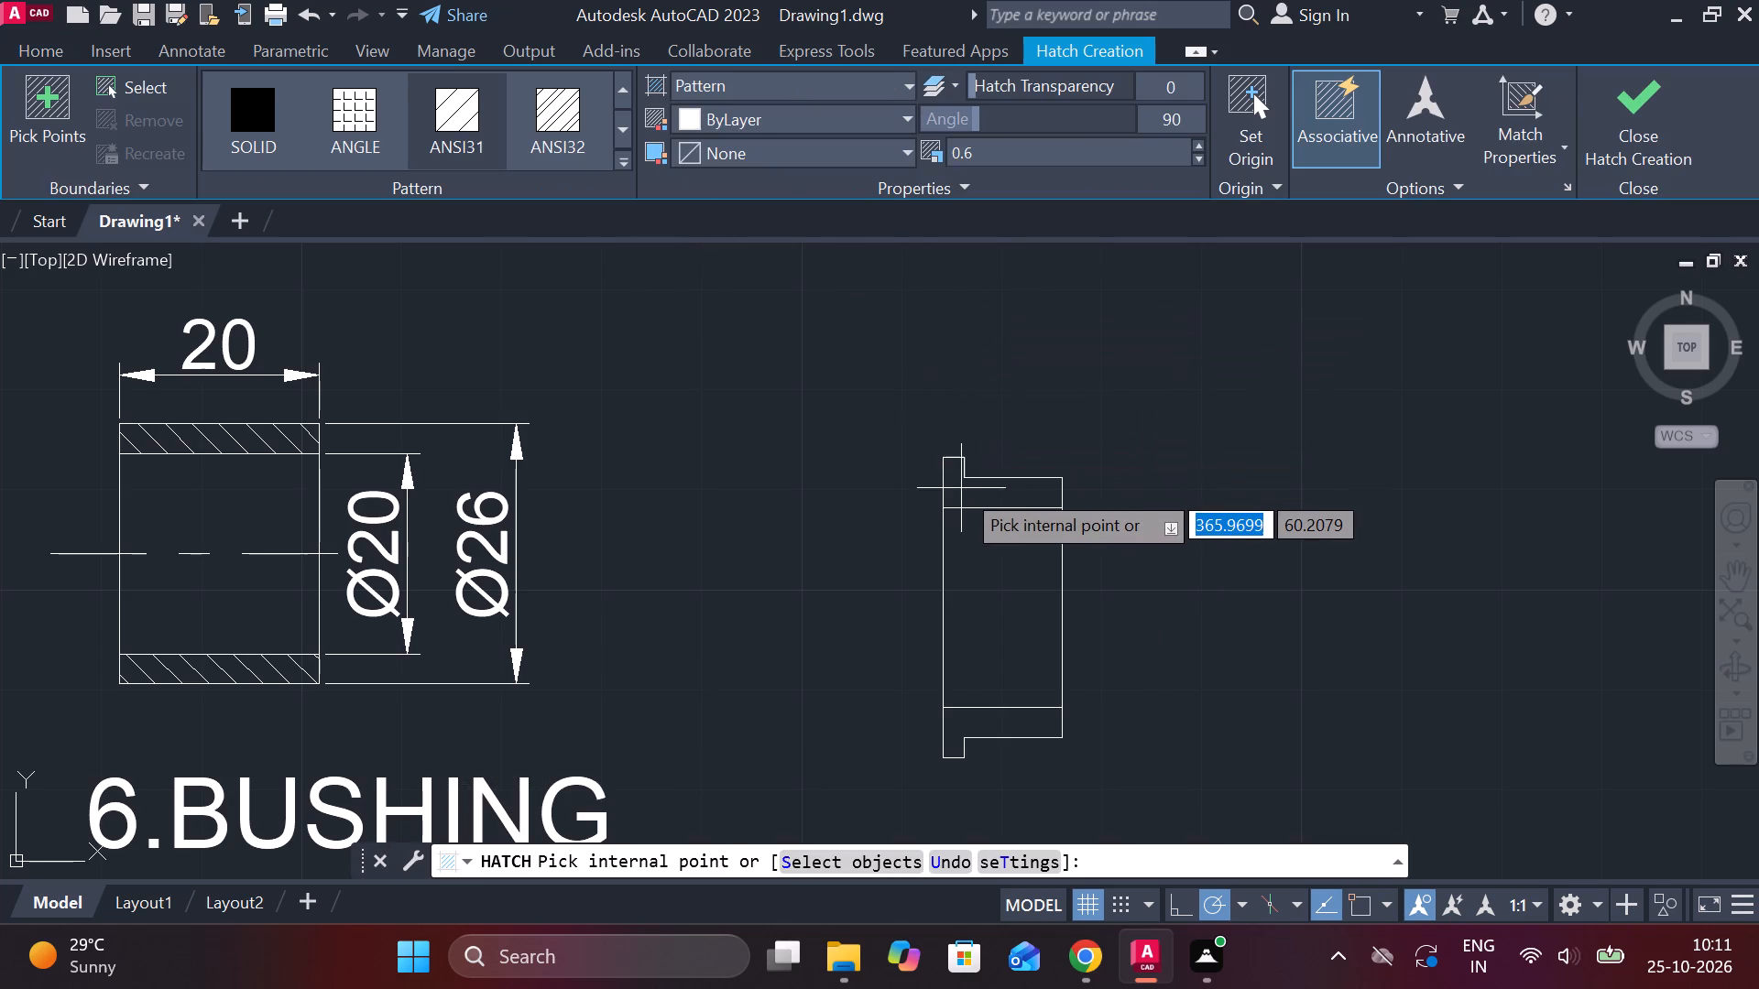
click(961, 488)
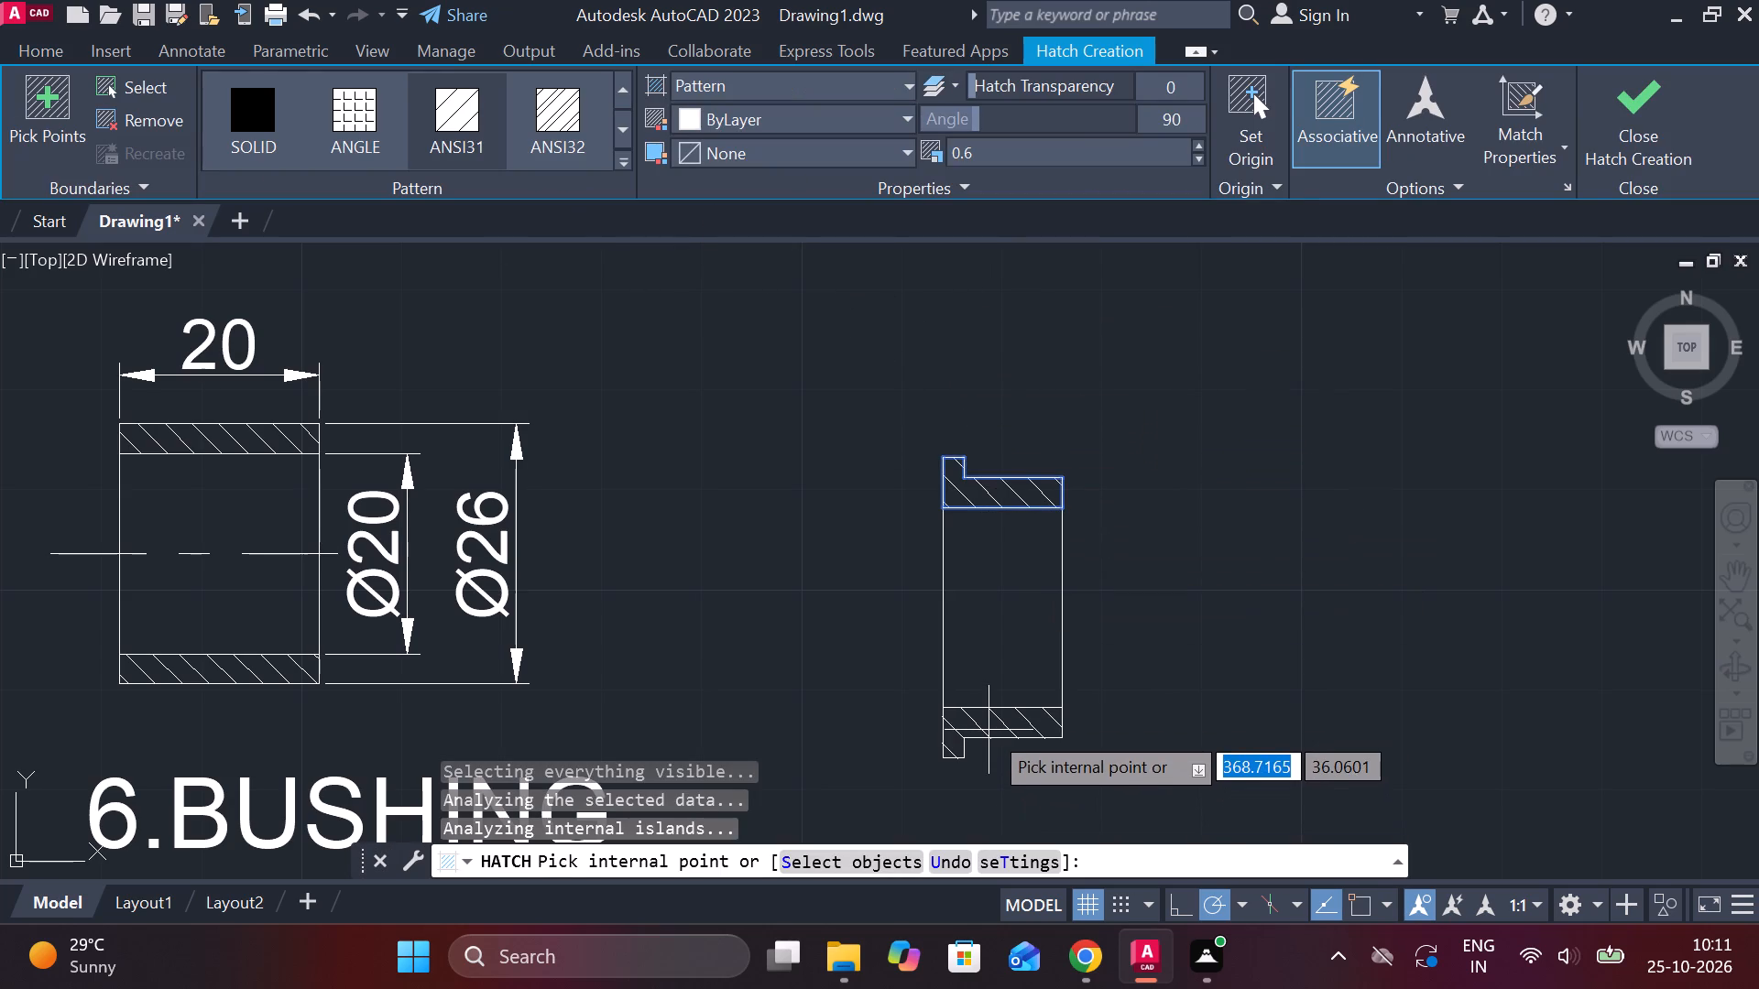
click(994, 723)
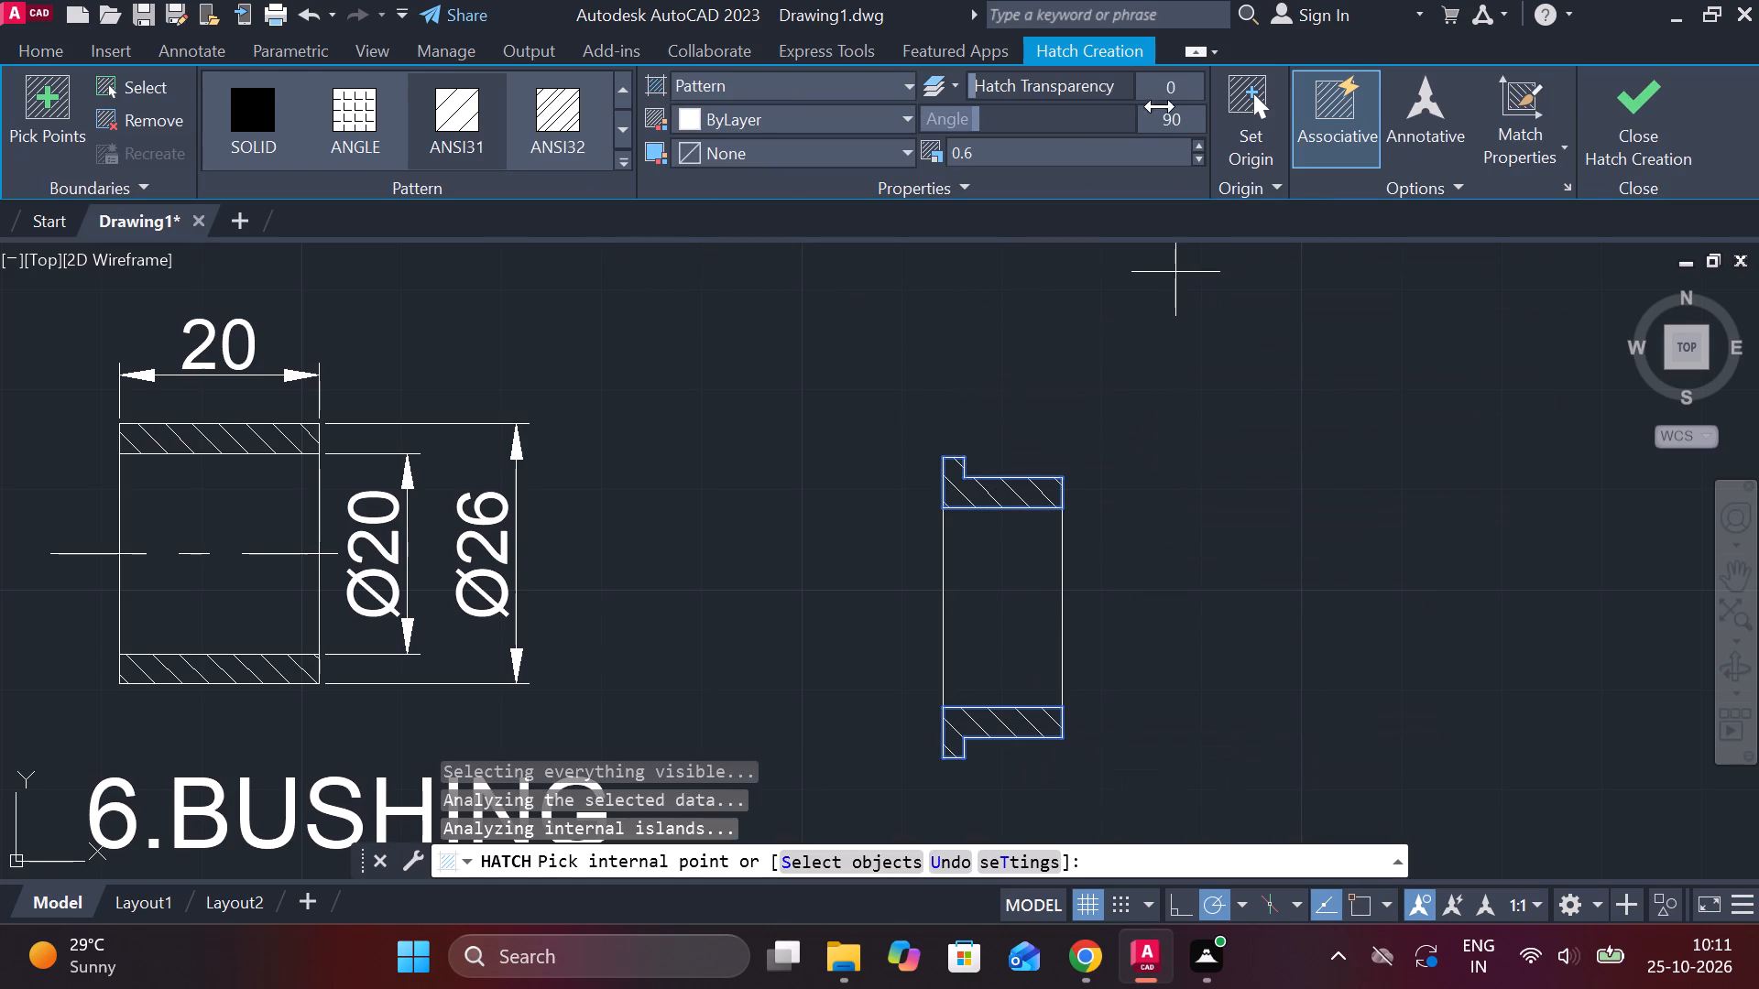
drag(1168, 117, 1124, 118)
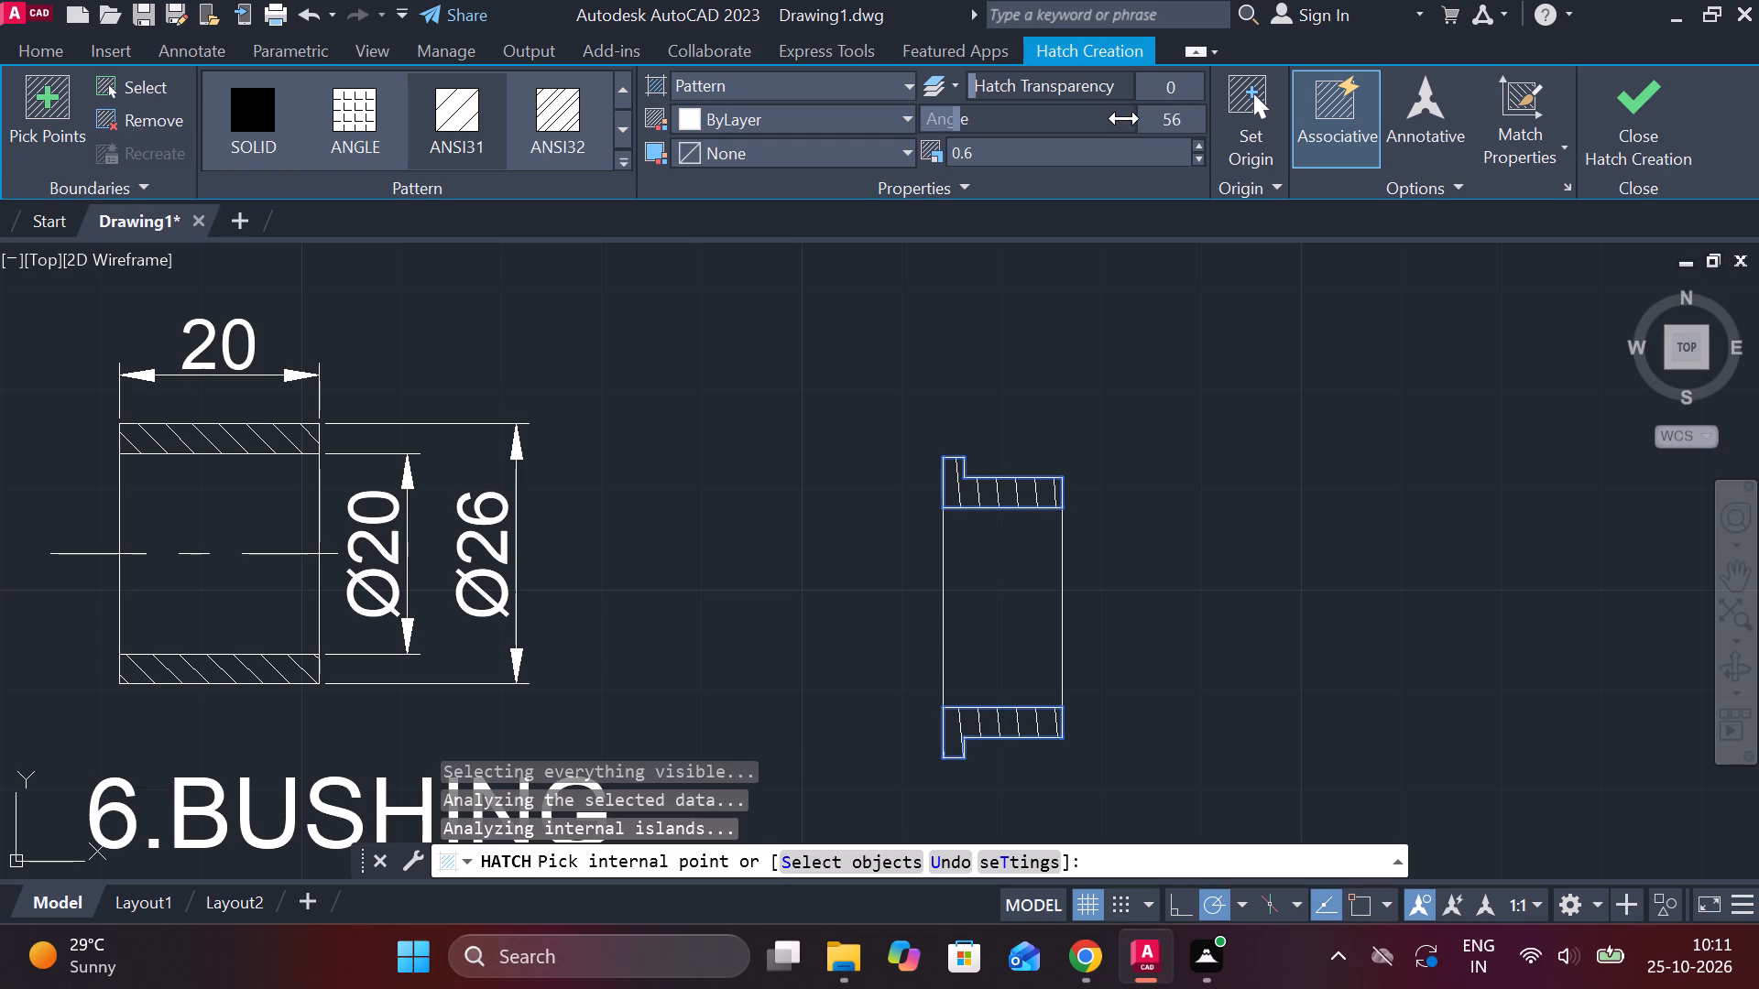
drag(1124, 118, 1083, 123)
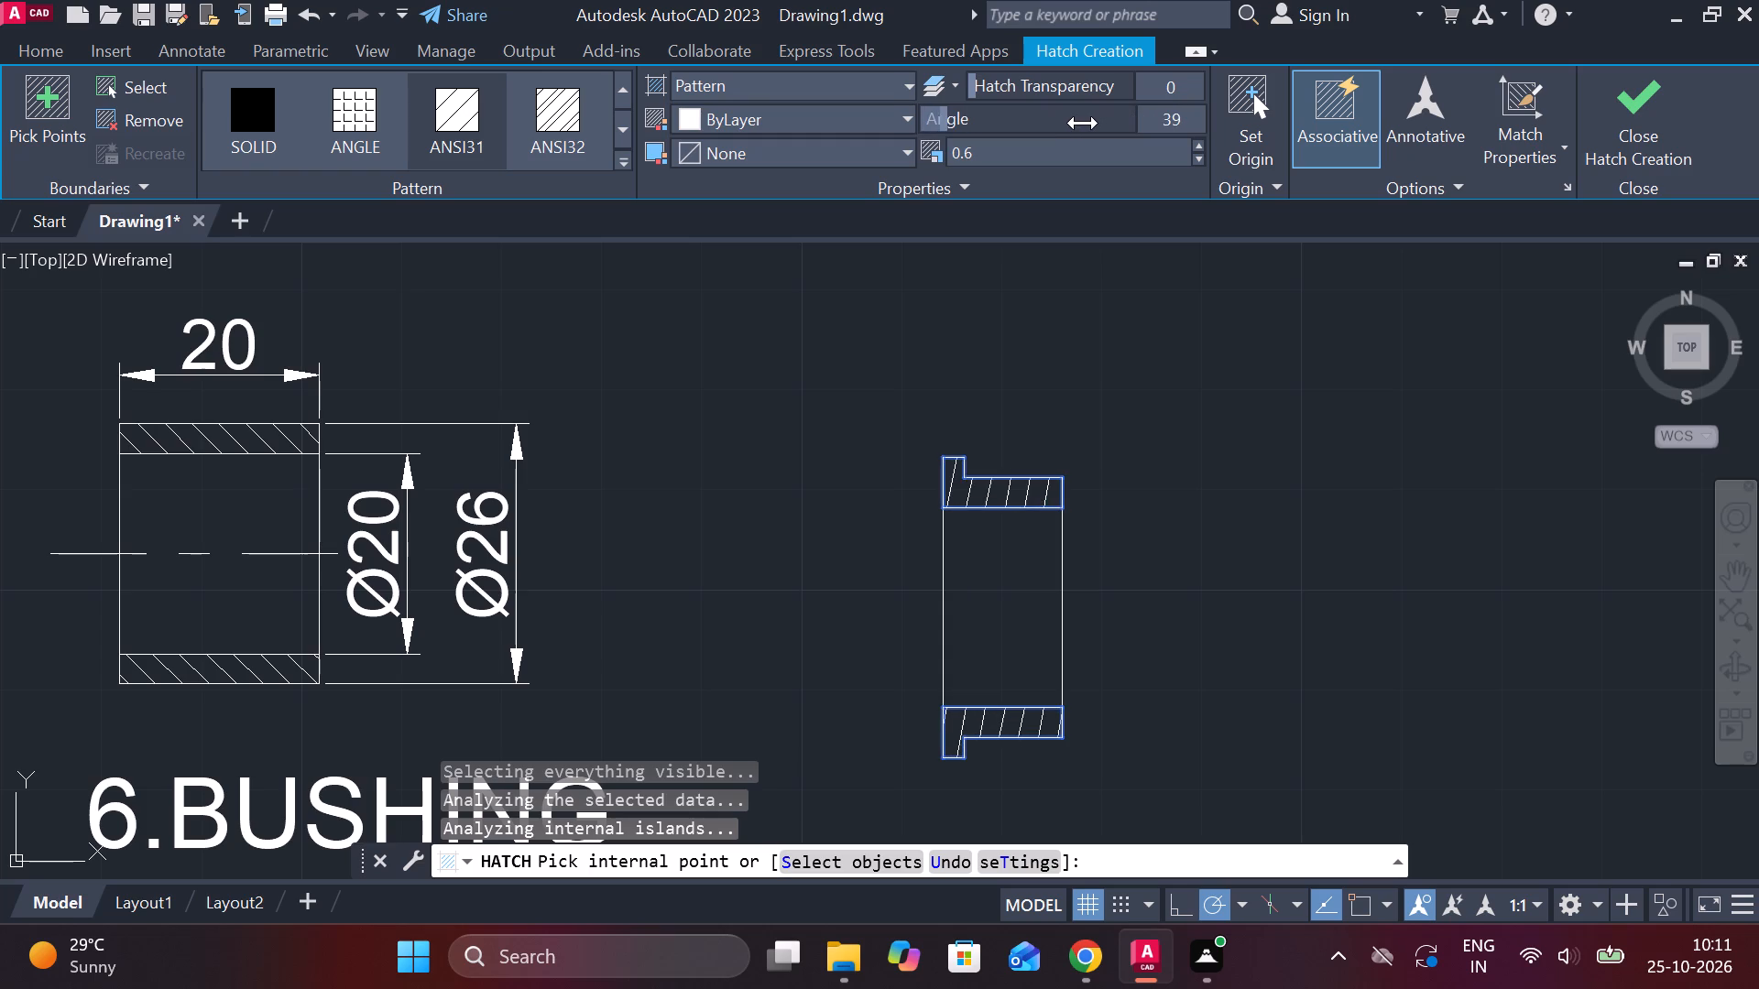
drag(1083, 123, 1065, 122)
click(1624, 95)
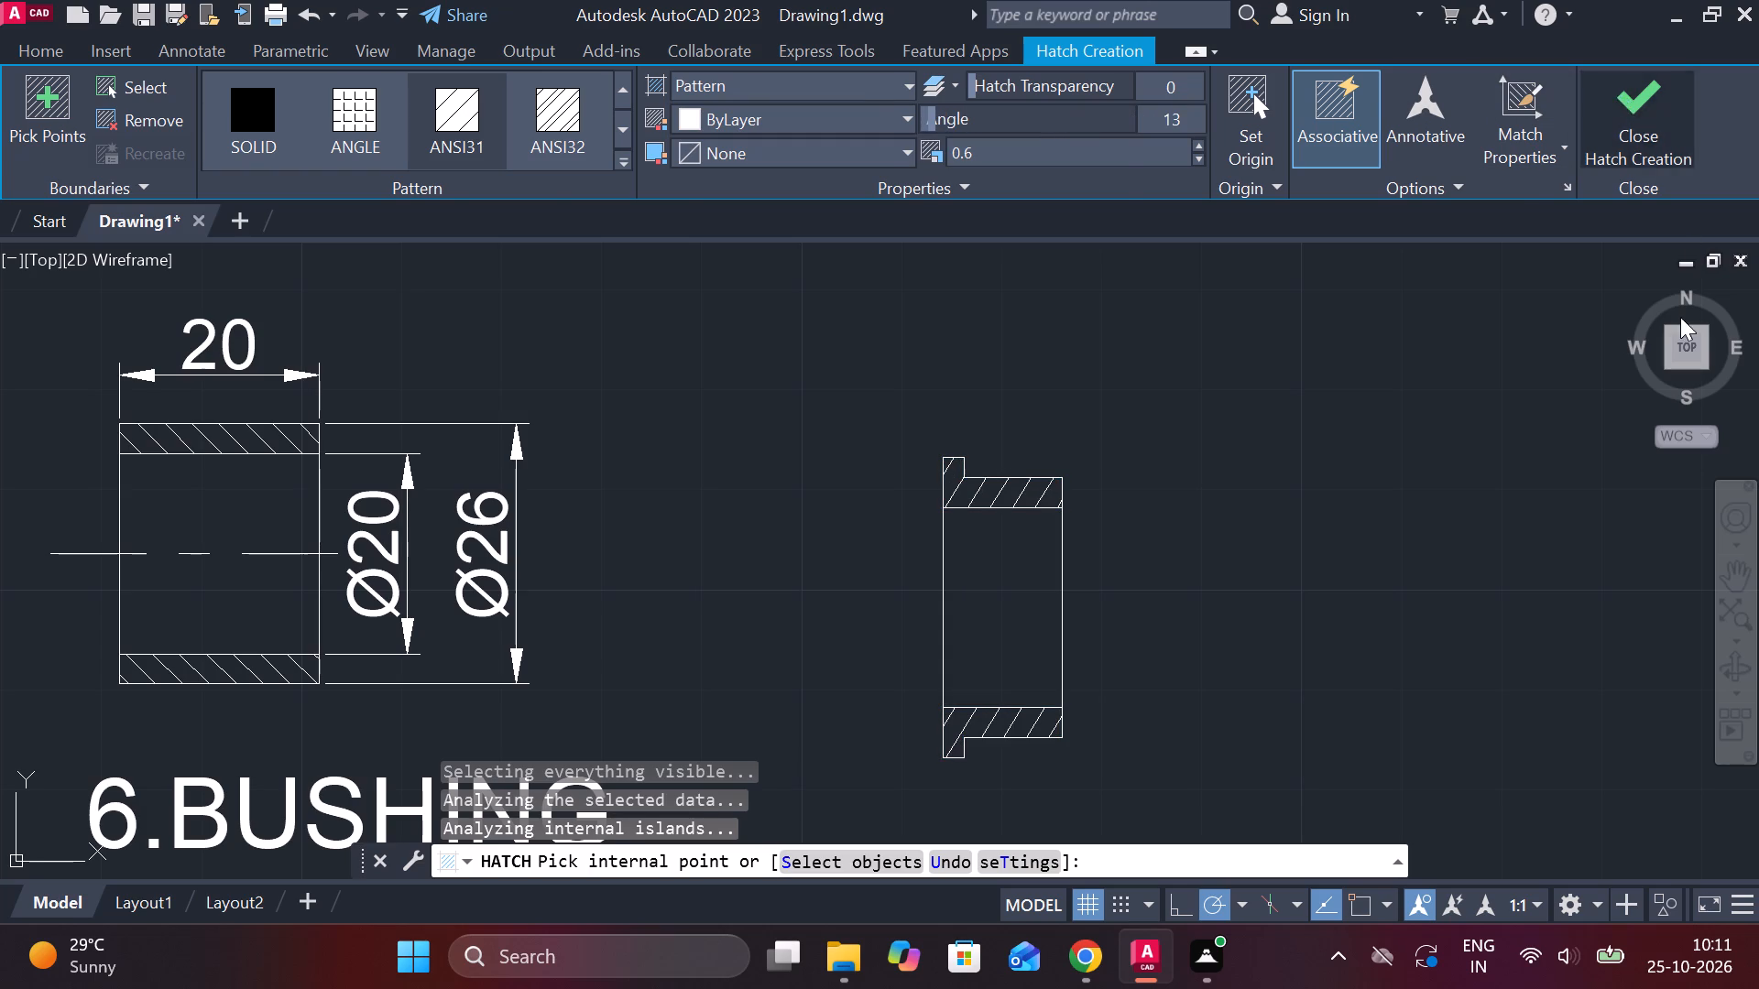
Add a horizontal centreline between the upper and lower outer edges of the stepped part.
scroll(1203, 512, down, 1)
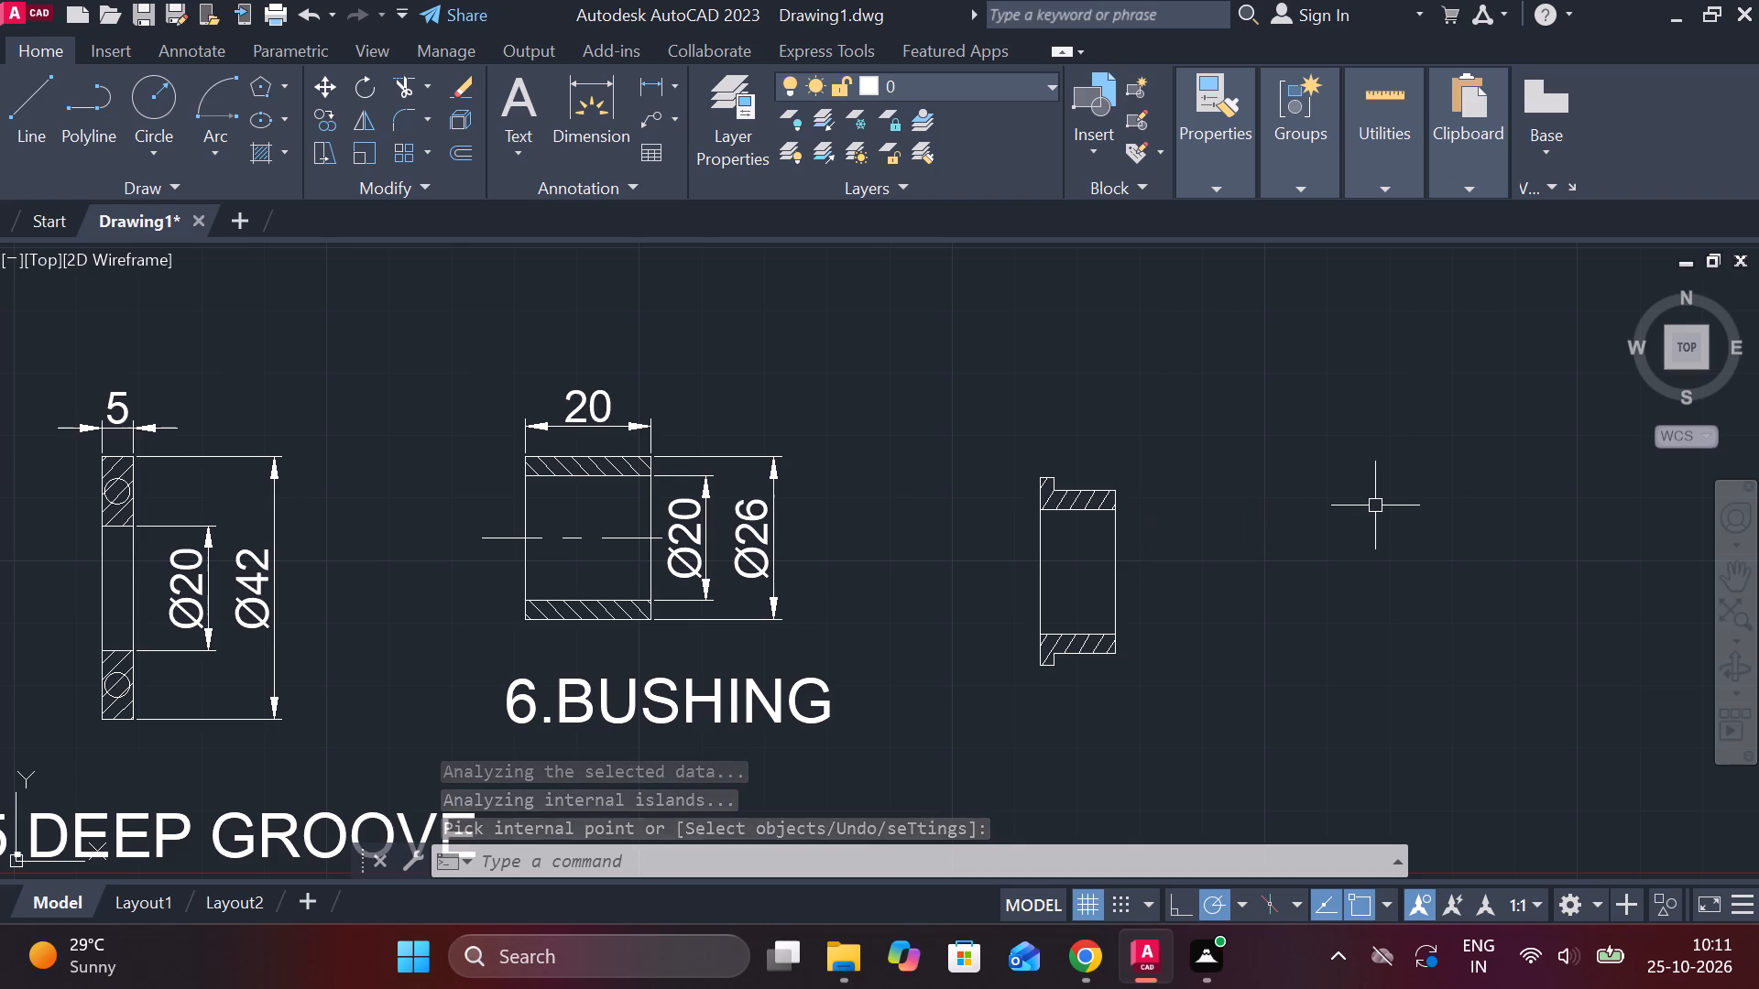
key(c)
text(EN)
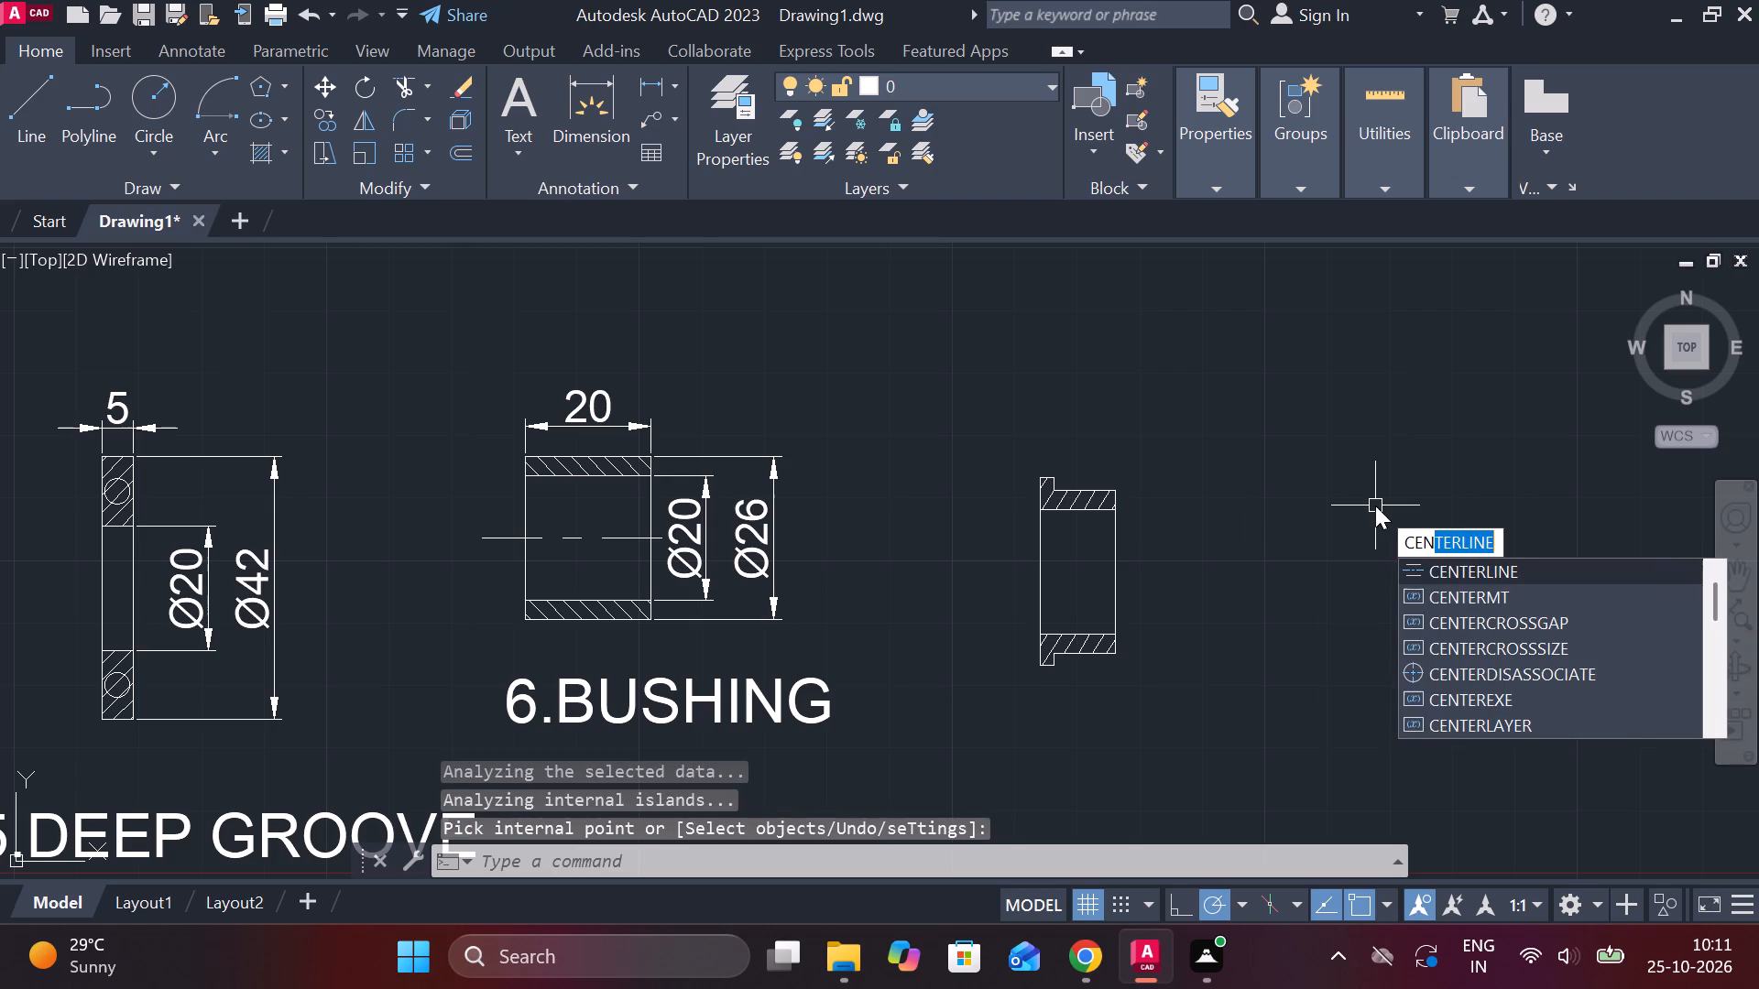
click(1434, 569)
scroll(998, 531, up, 2)
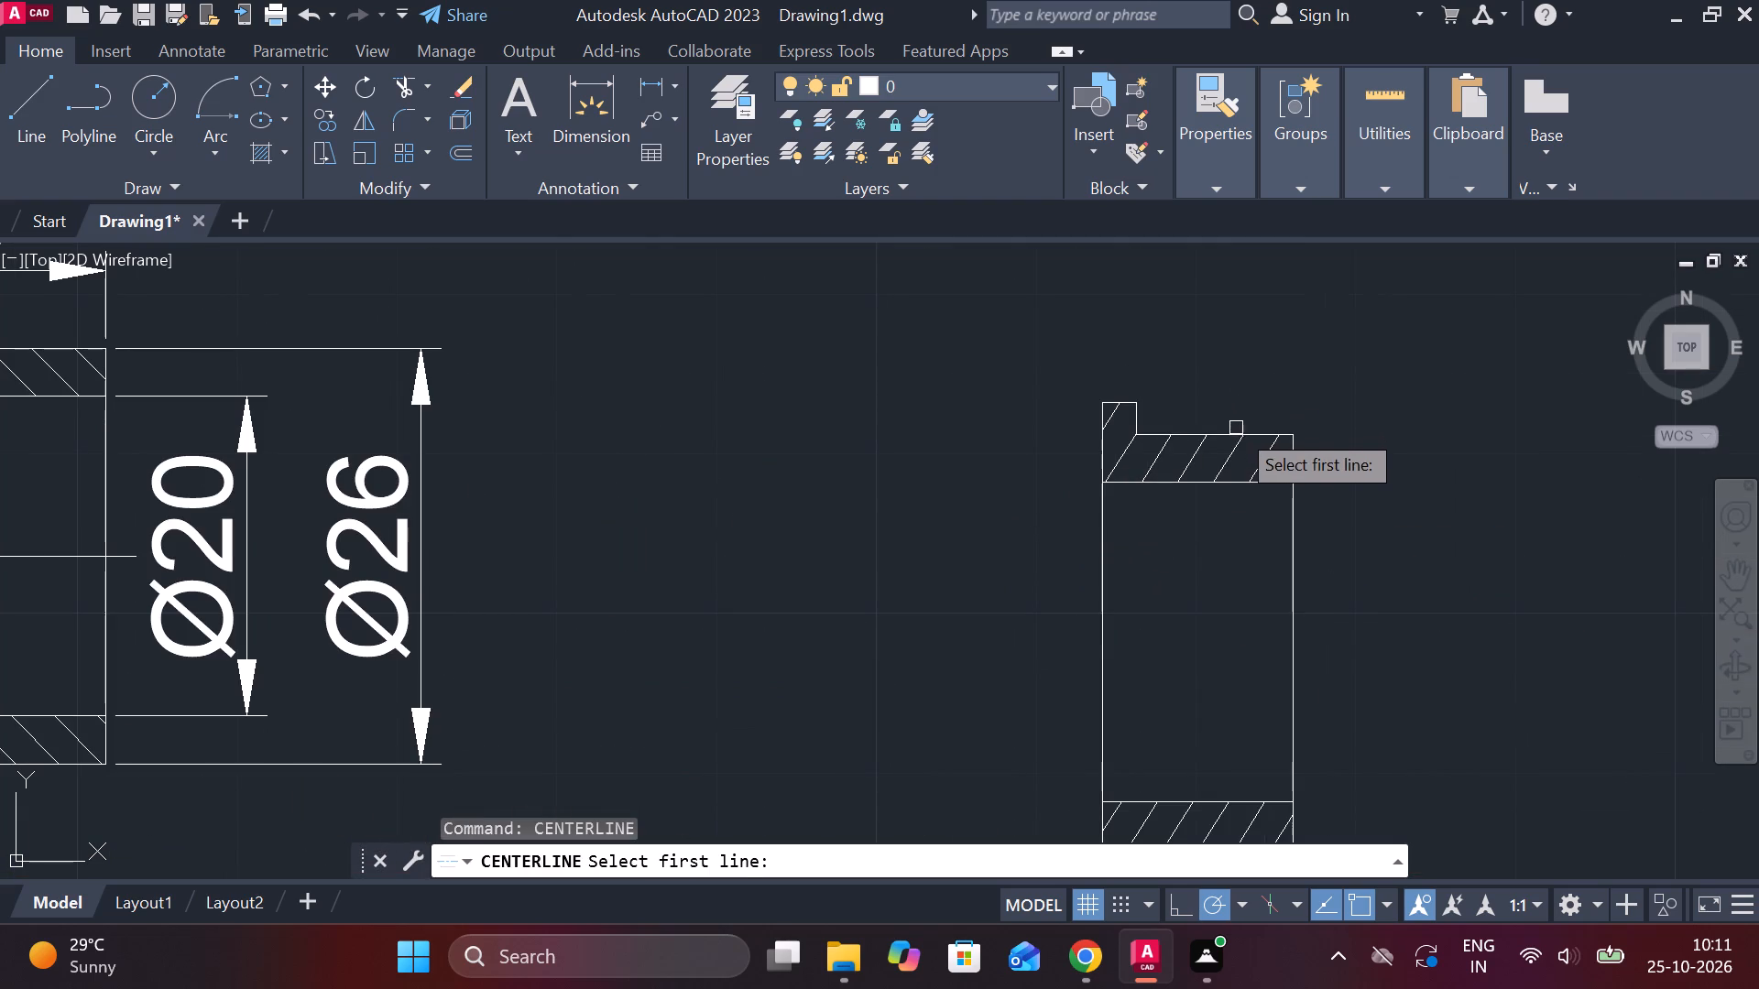
click(1236, 428)
click(1243, 437)
scroll(1251, 472, down, 2)
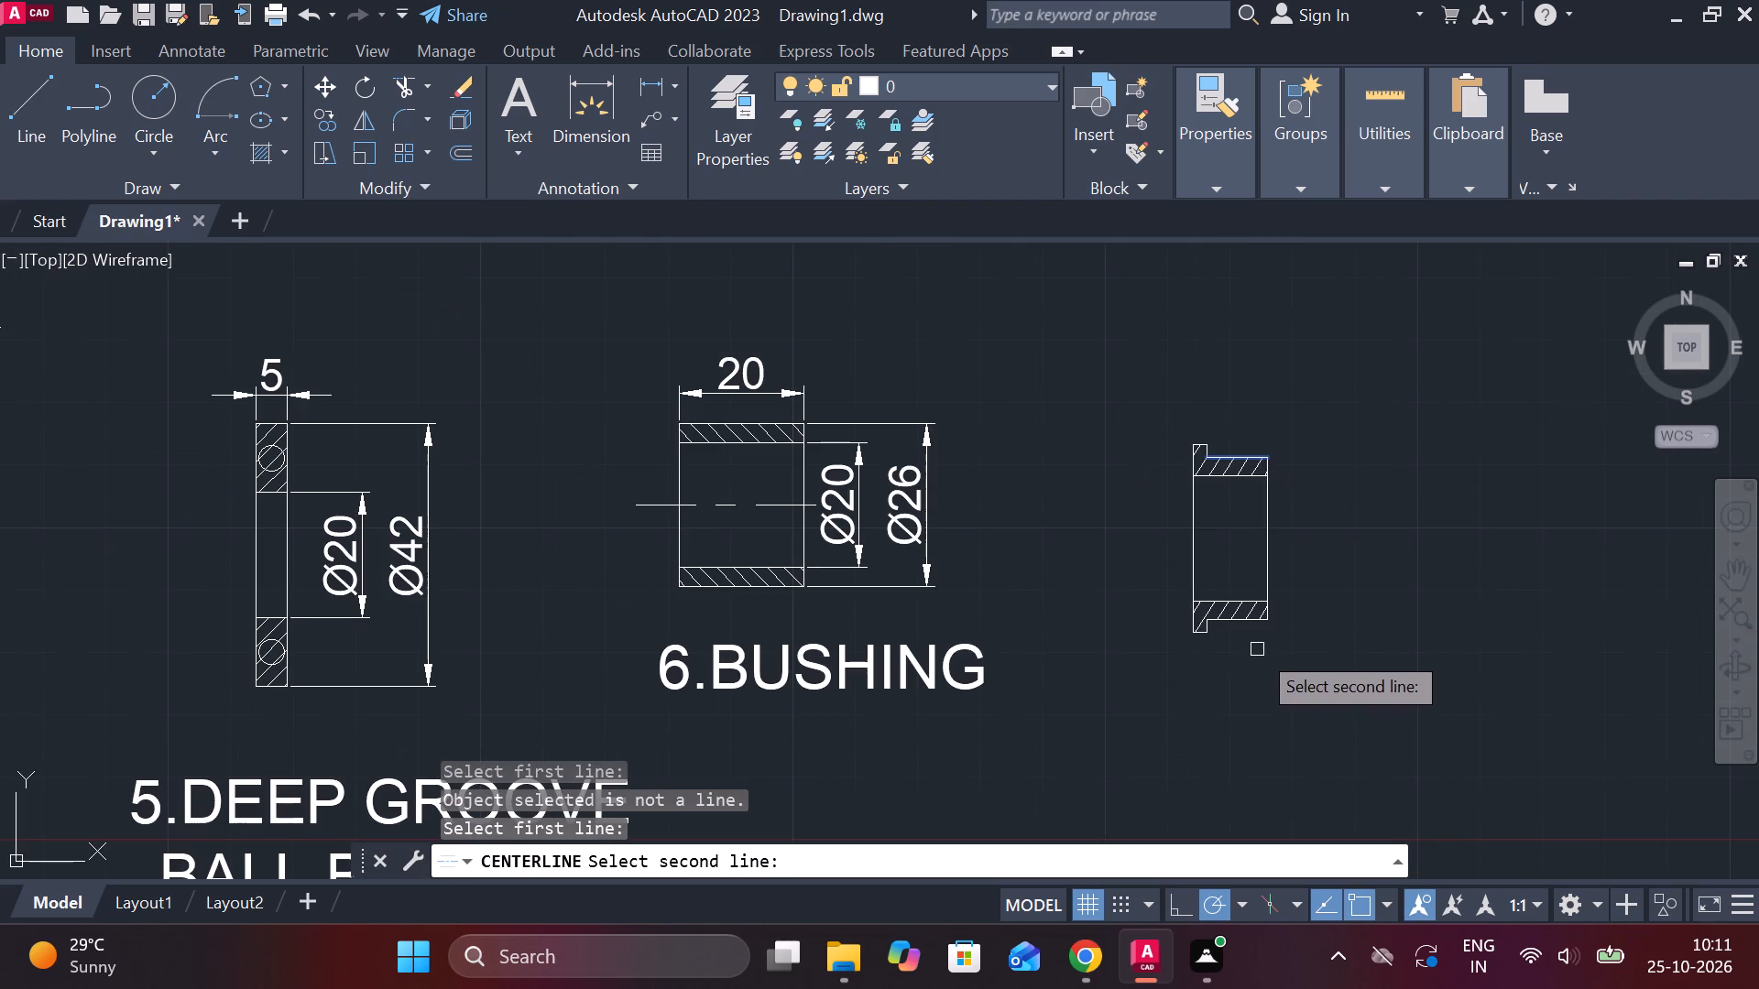
click(1252, 625)
scroll(1340, 584, up, 2)
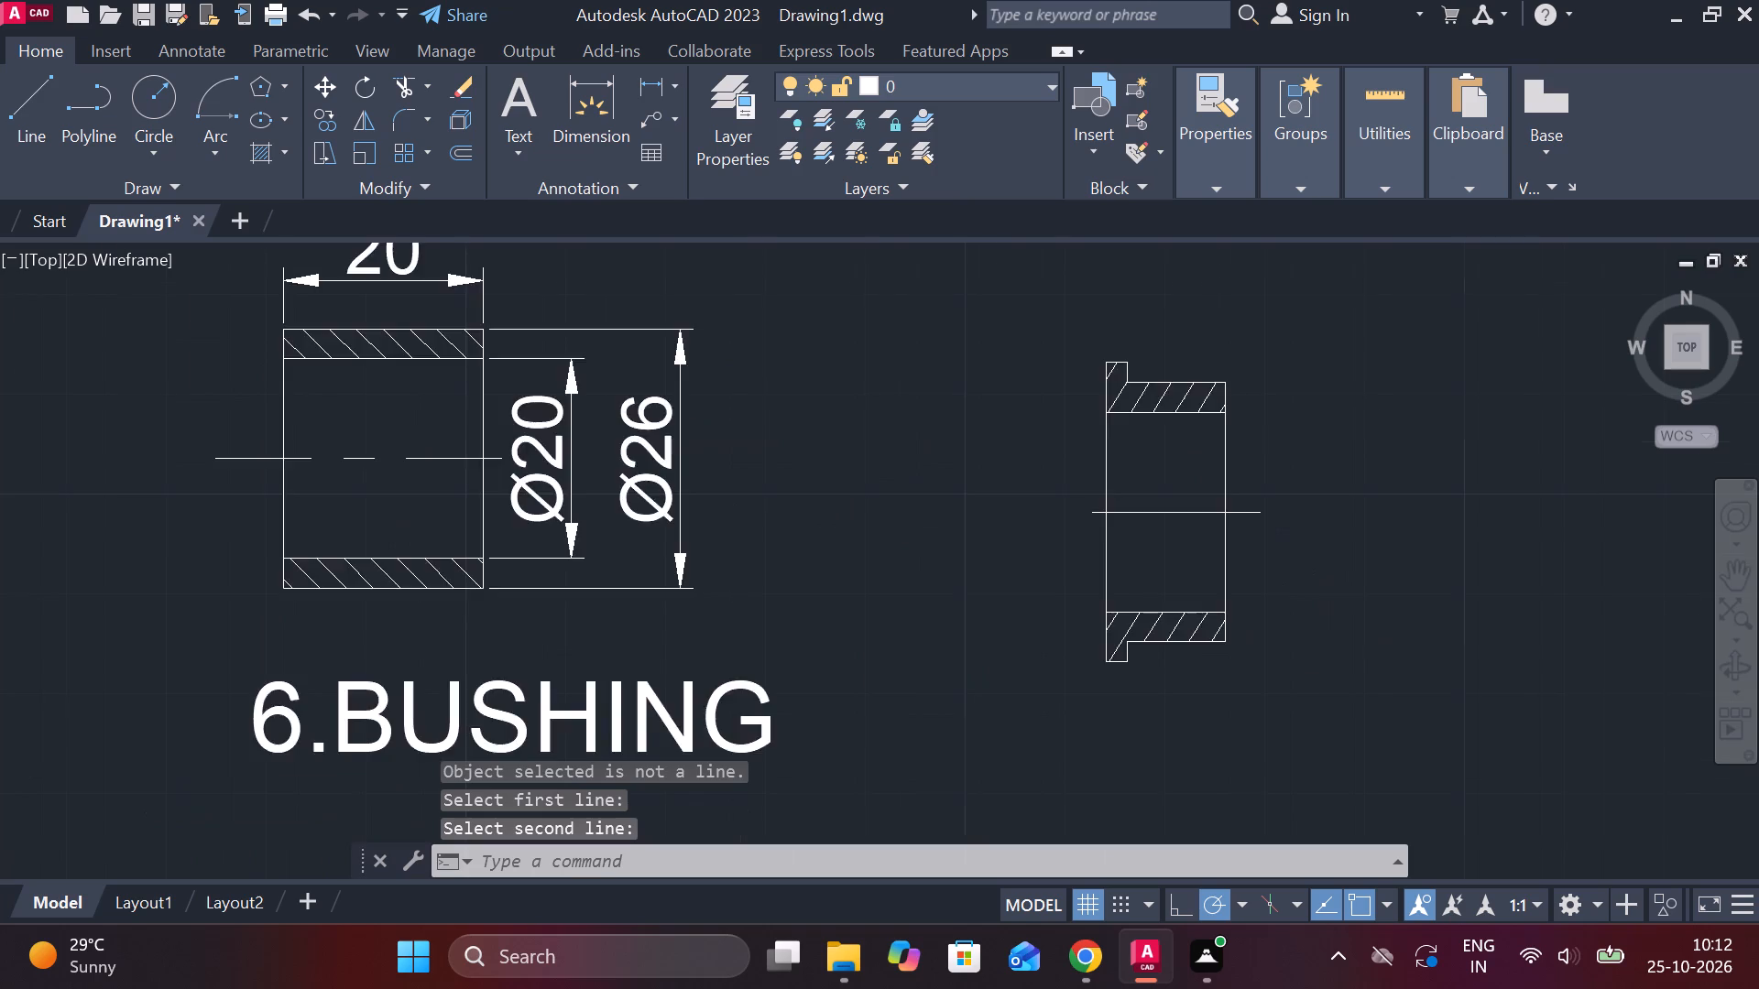
key(Escape)
Copy the hatched stepped part with its centreline to the undimensioned assembly copies, beside the pulley copy.
scroll(1181, 431, down, 3)
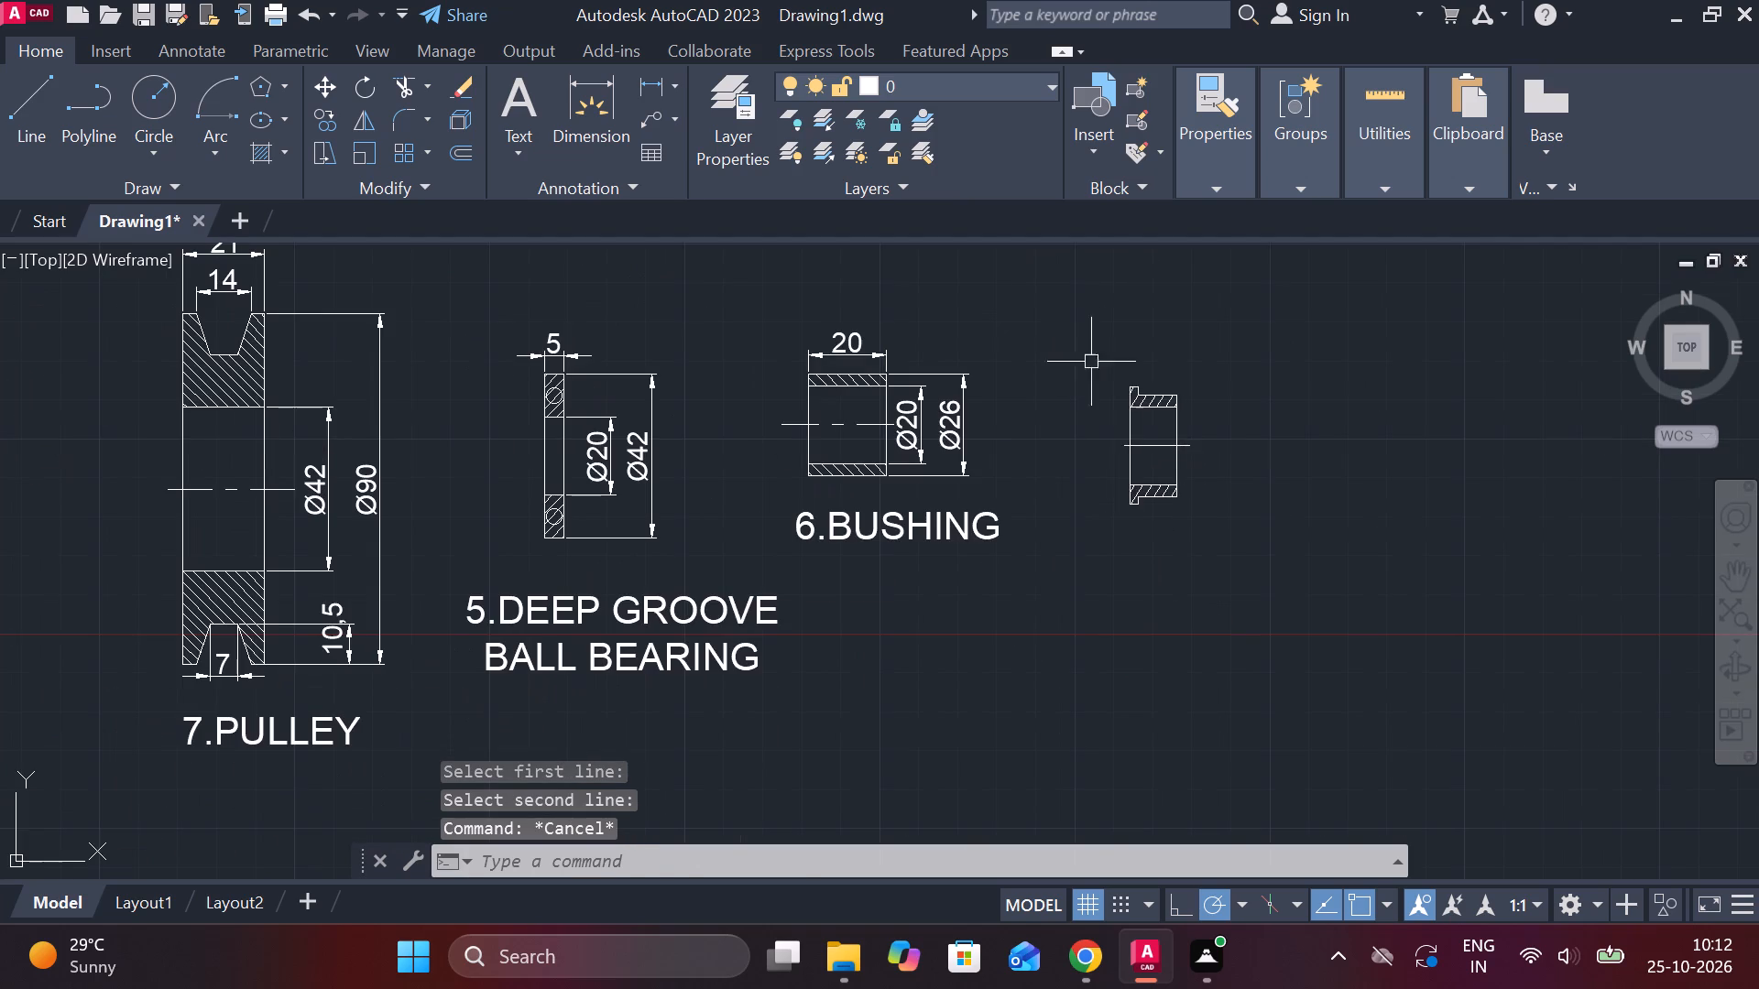
drag(1080, 343, 1131, 447)
click(1244, 574)
text(CO)
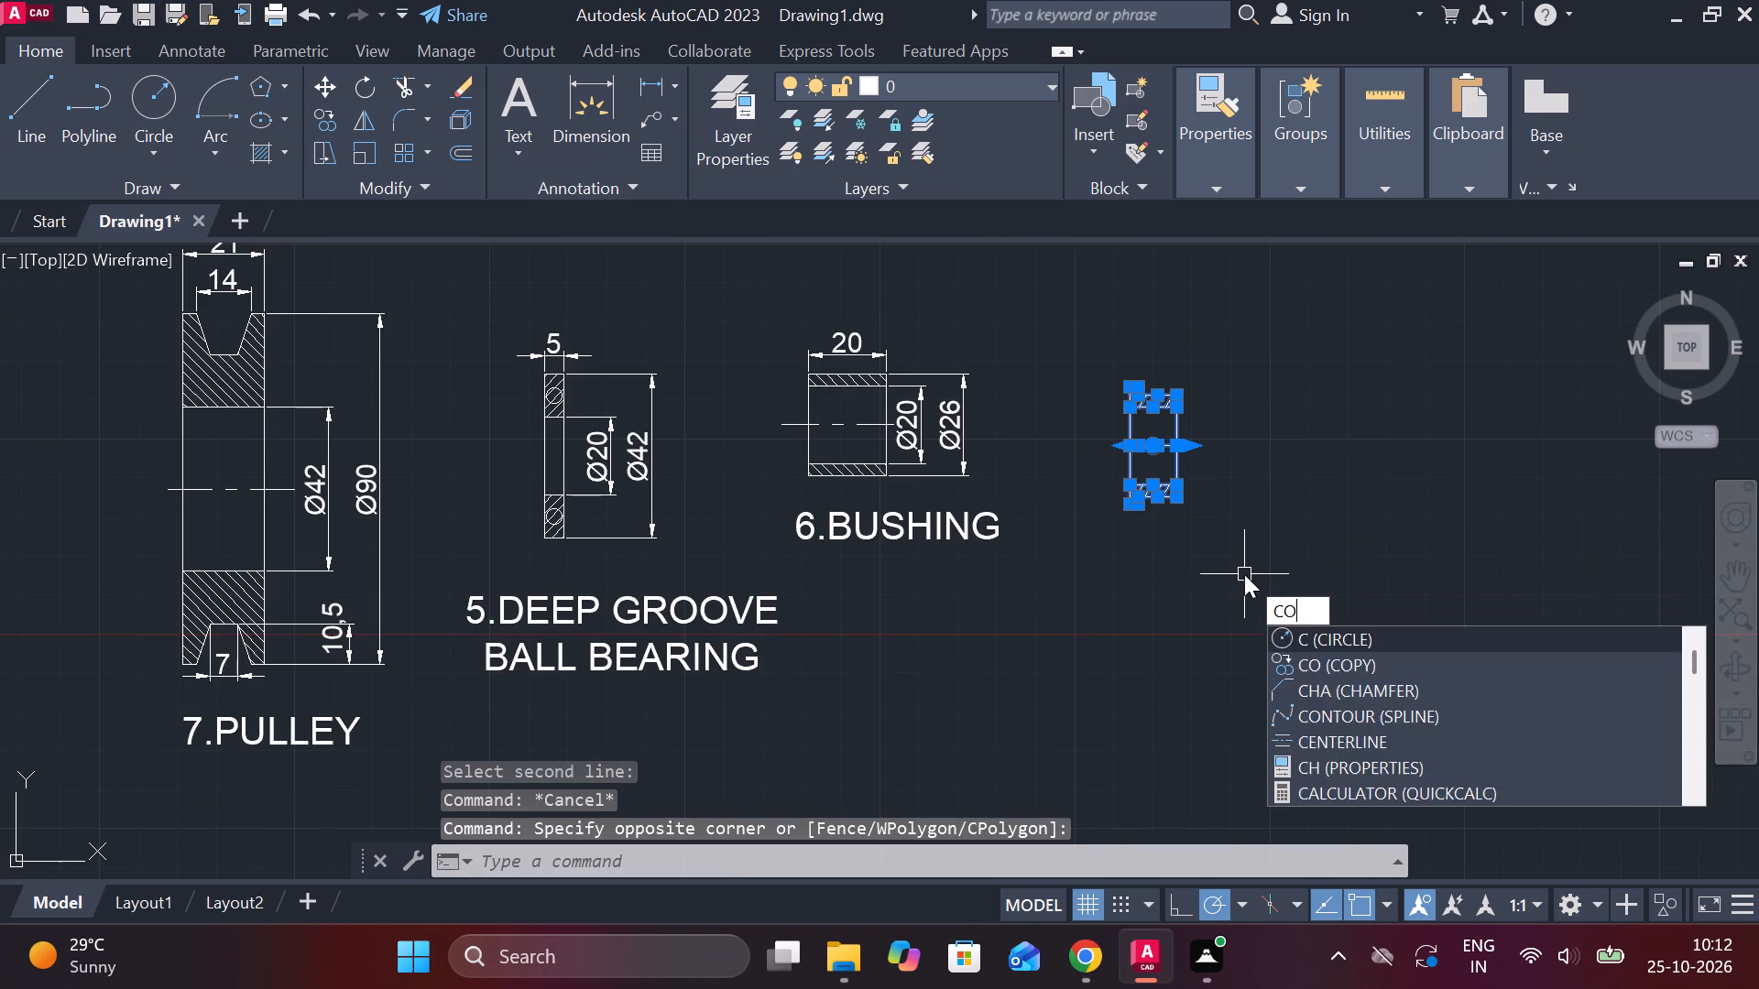
key(Return)
click(1244, 574)
scroll(1295, 636, down, 3)
scroll(619, 578, up, 2)
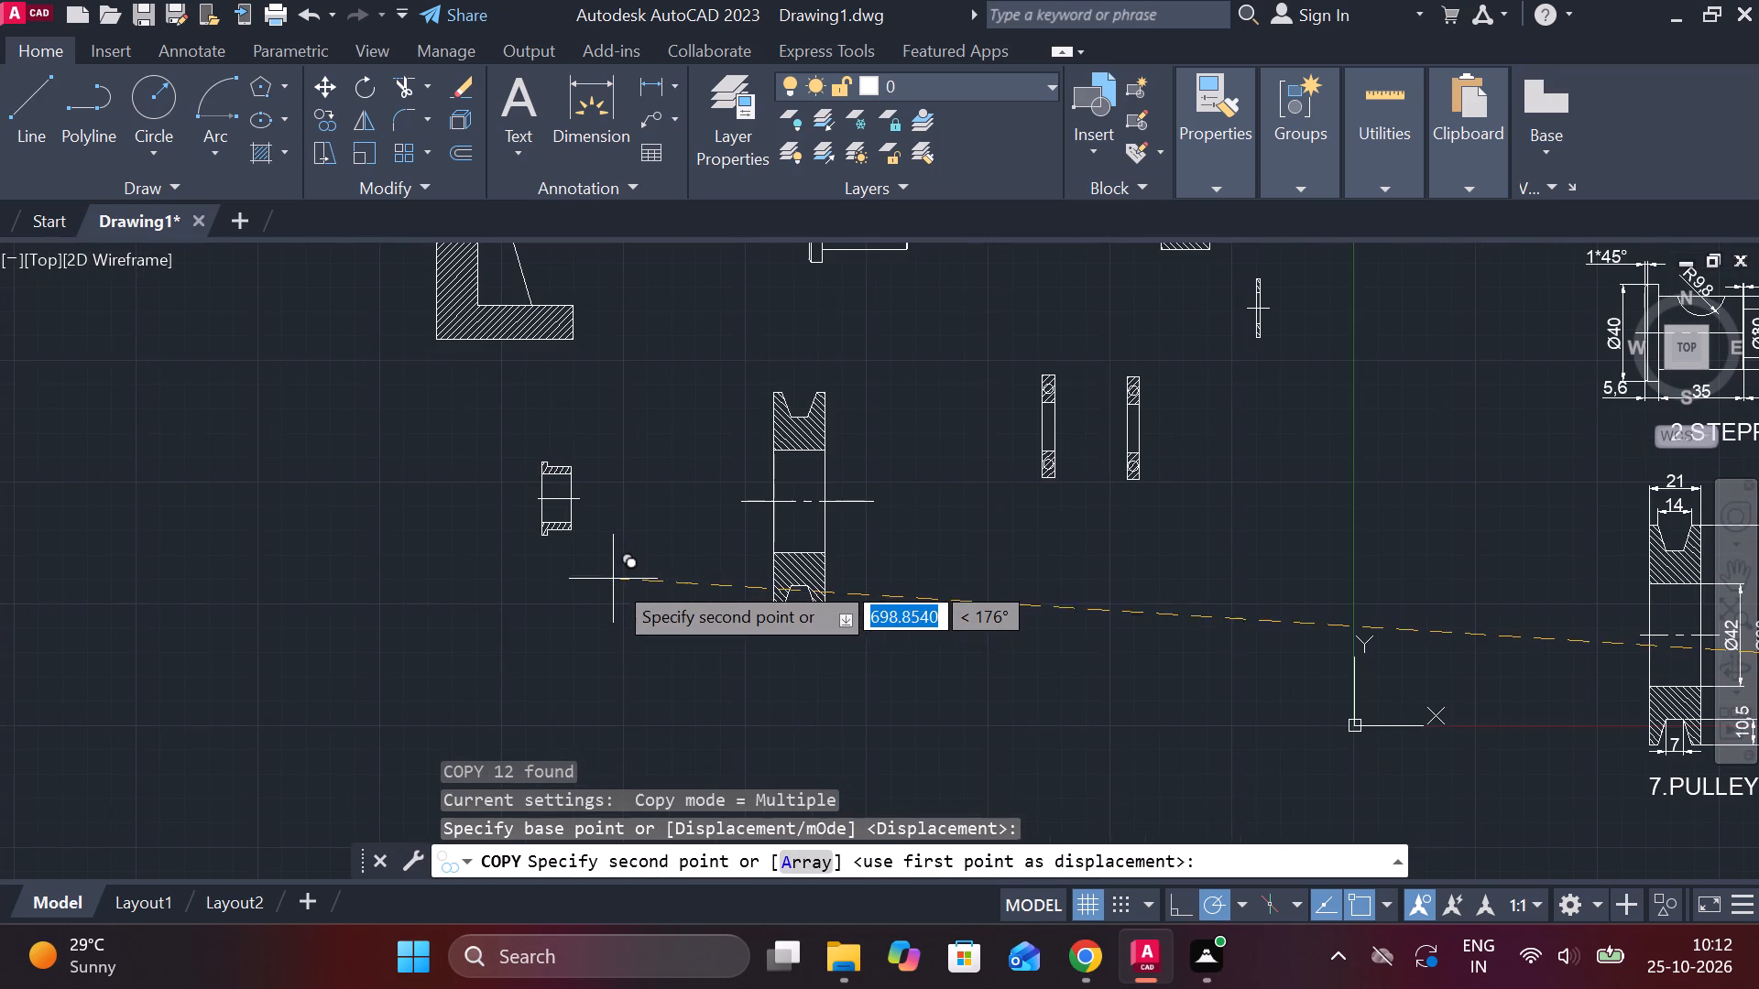
click(613, 581)
key(Escape)
Copy the 6.BUSHING label to below the original stepped part.
middle_drag(1087, 599, 50, 592)
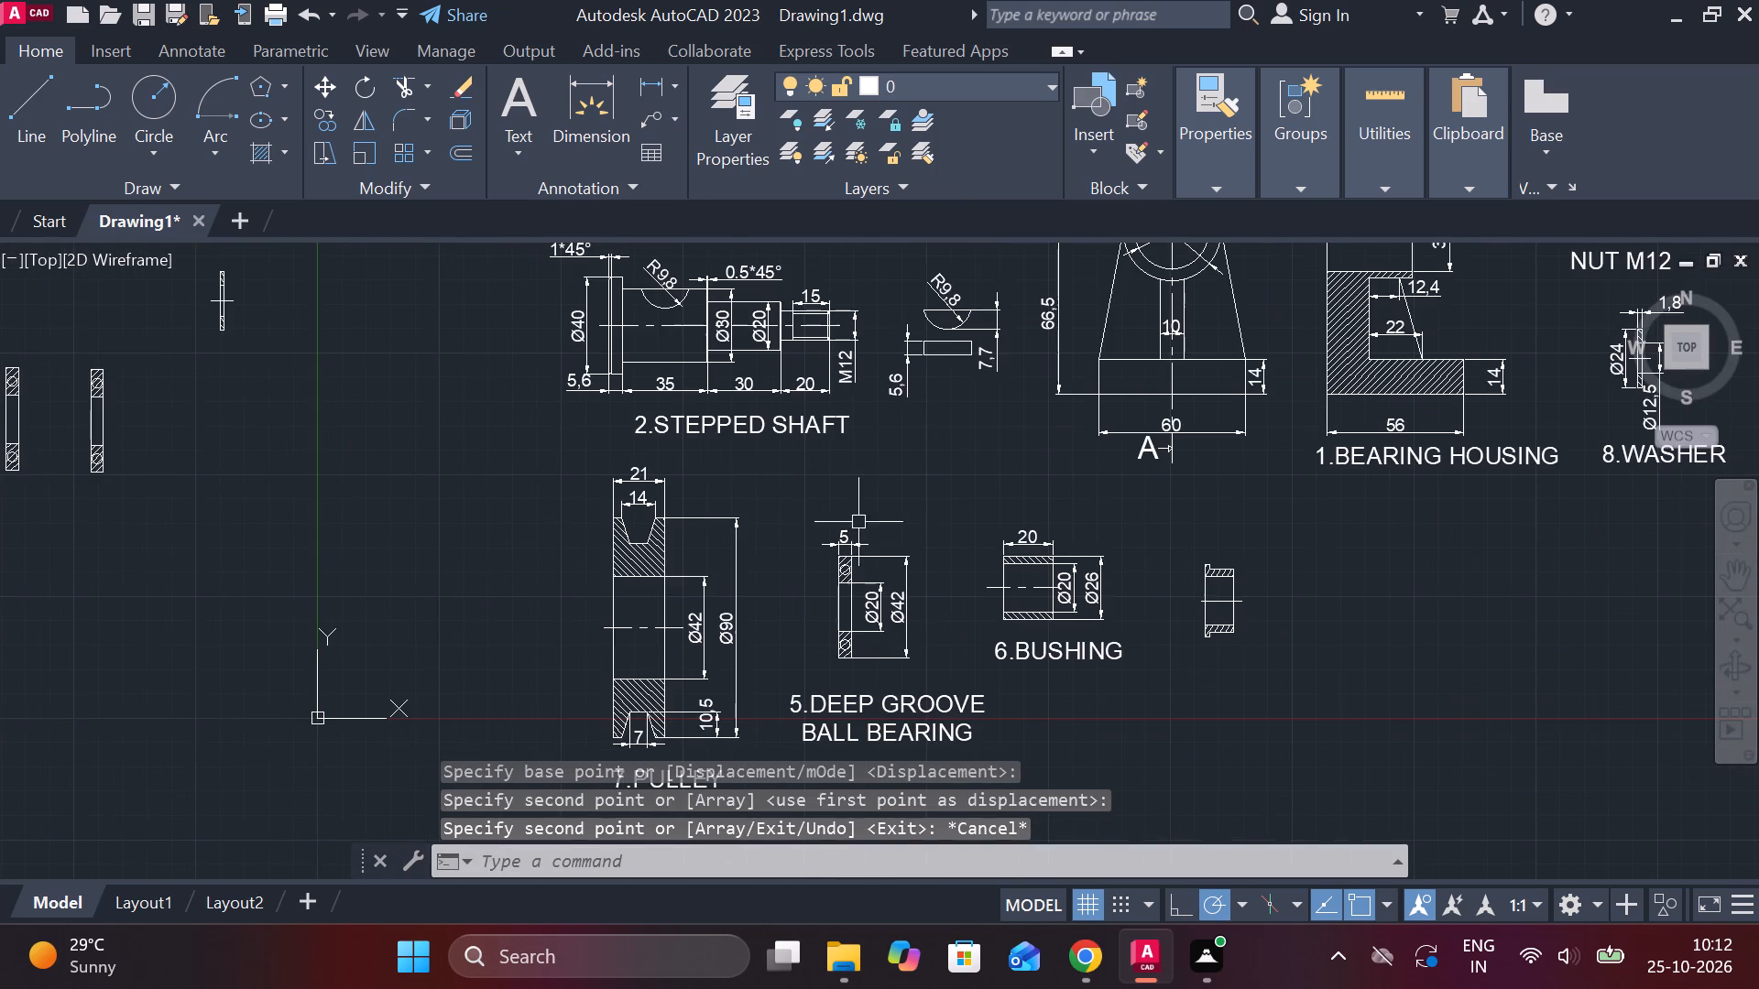
scroll(1205, 603, up, 3)
middle_drag(1214, 632, 1156, 418)
scroll(1156, 393, down, 2)
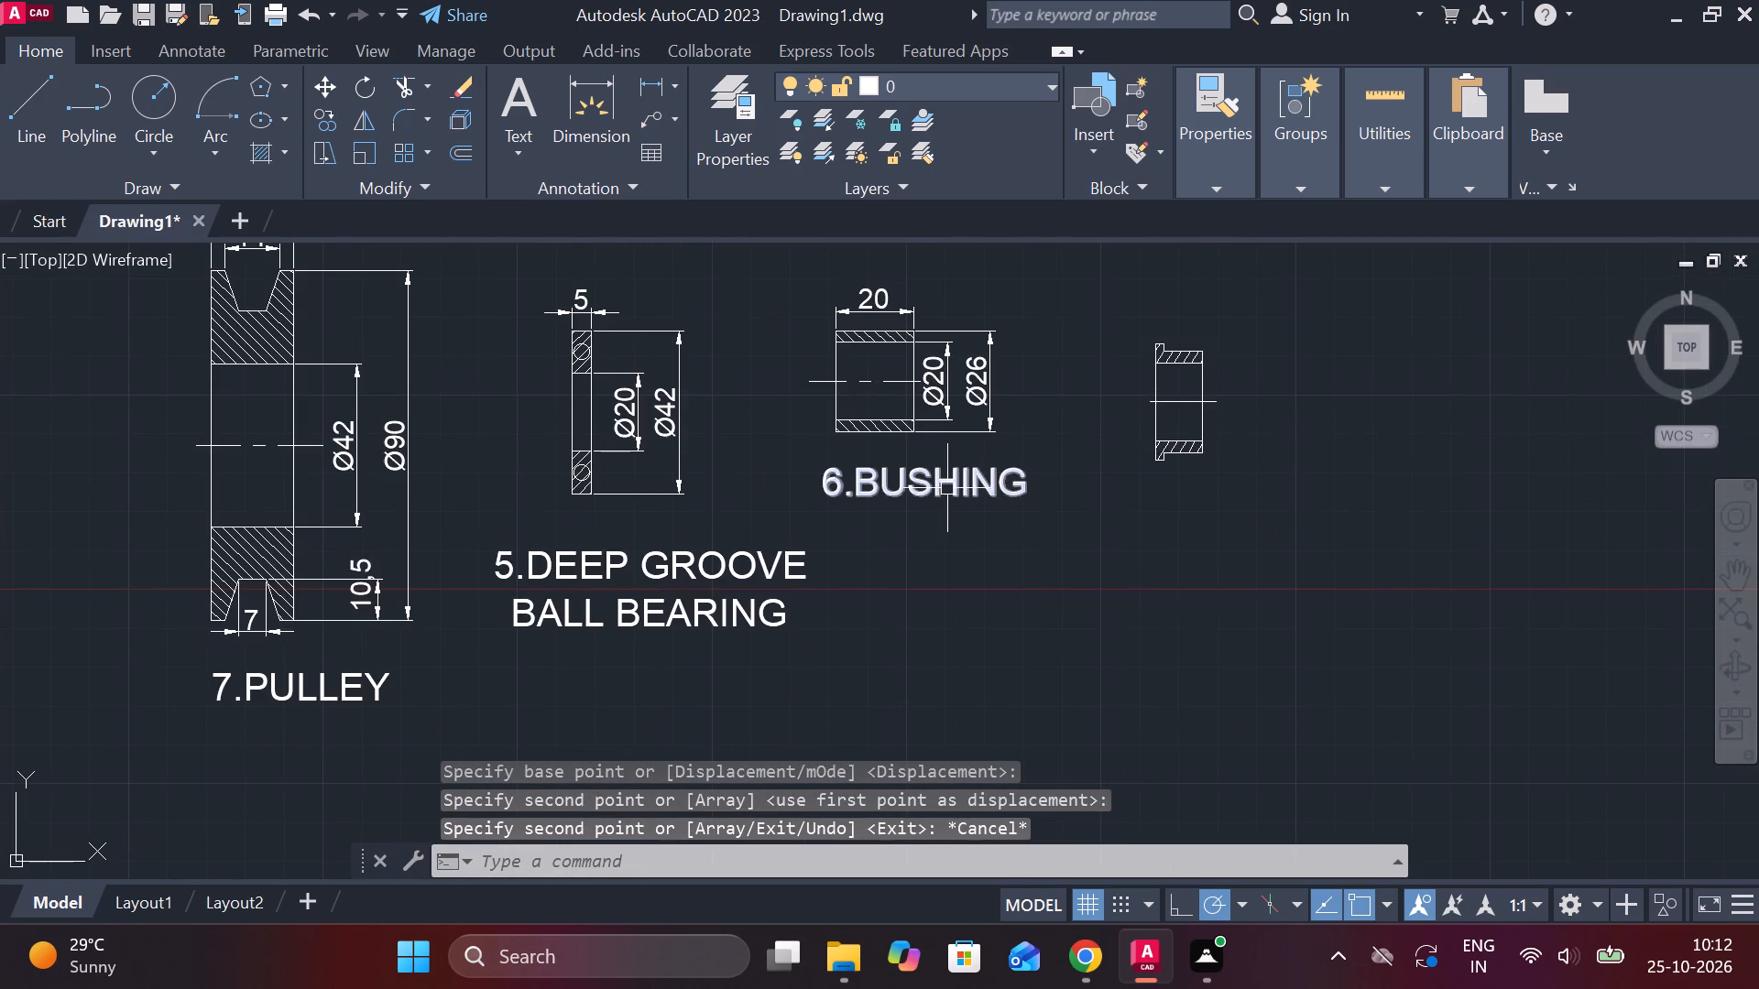
scroll(951, 501, down, 1)
click(961, 482)
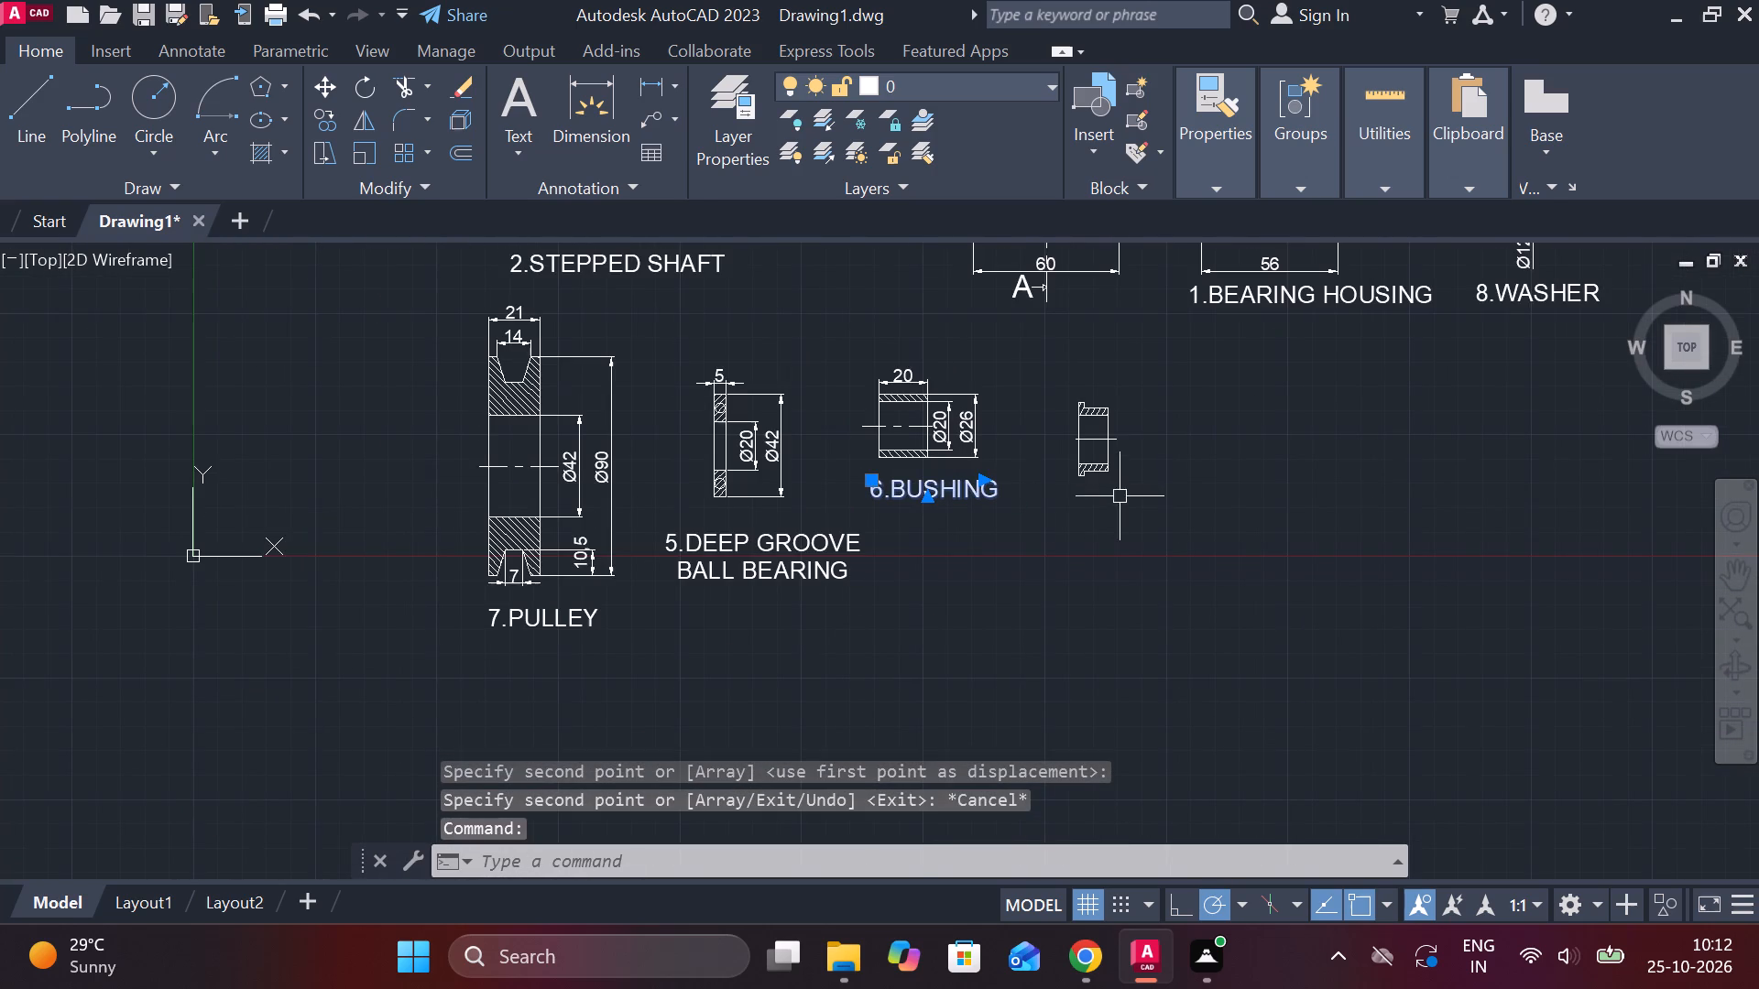
text(CO)
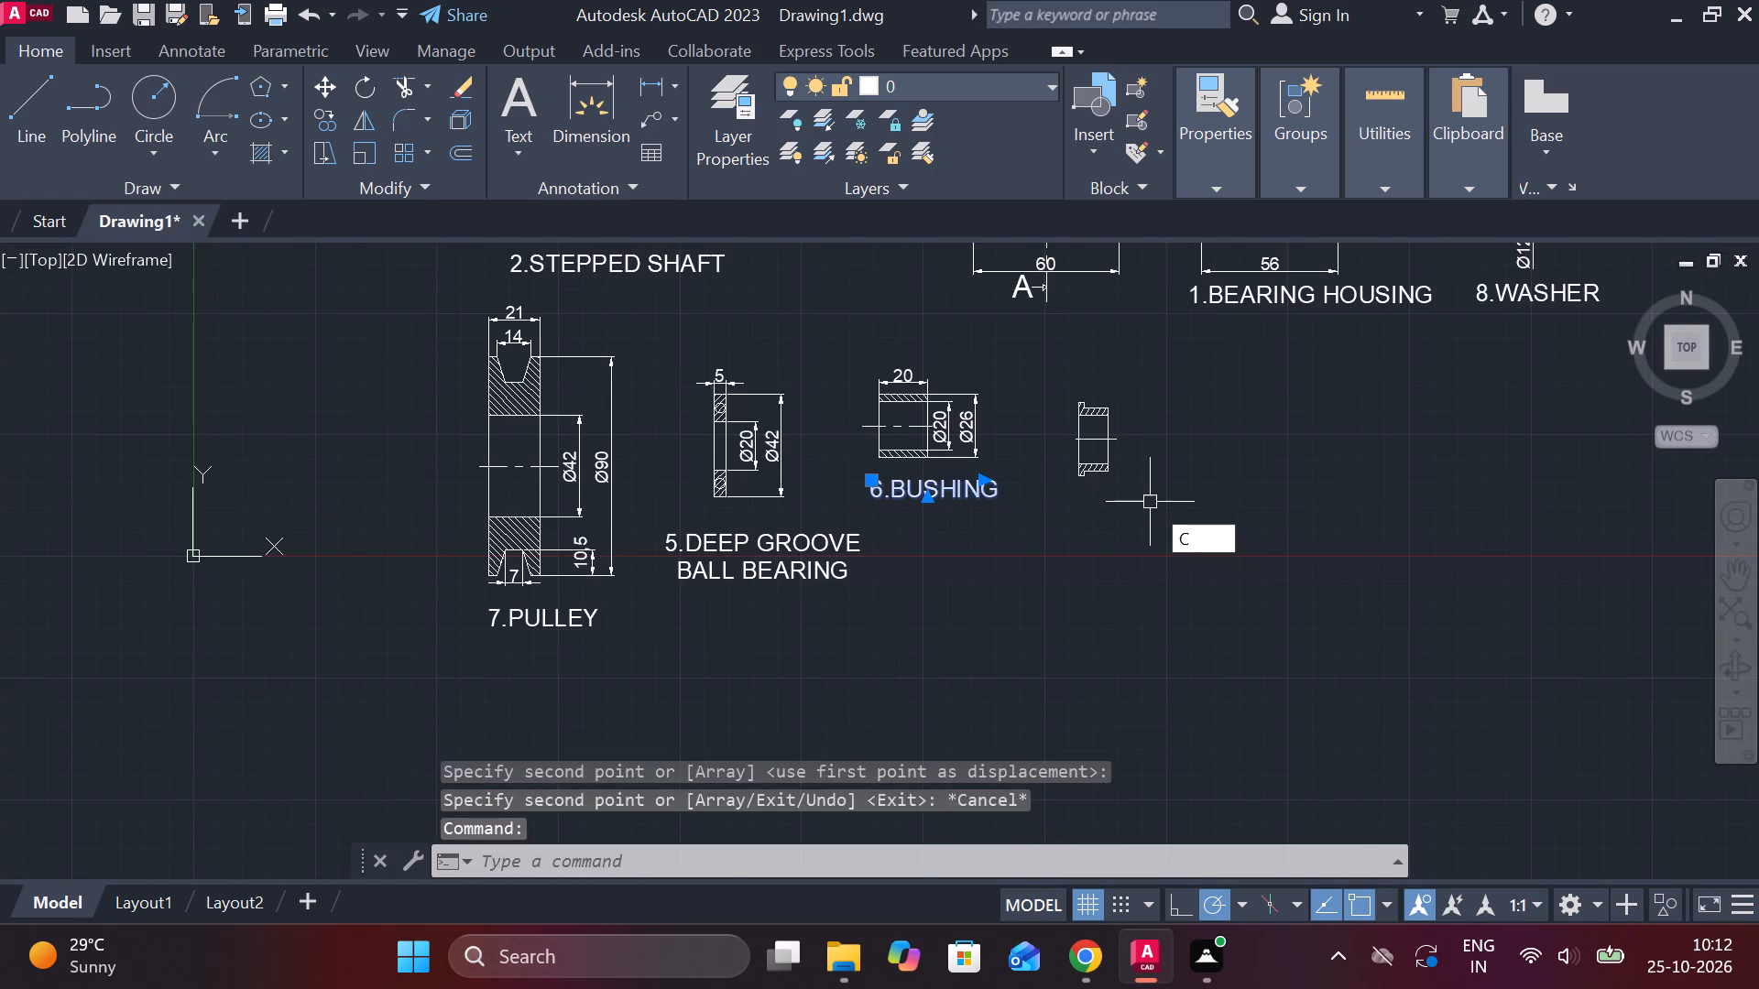
key(Return)
click(1150, 502)
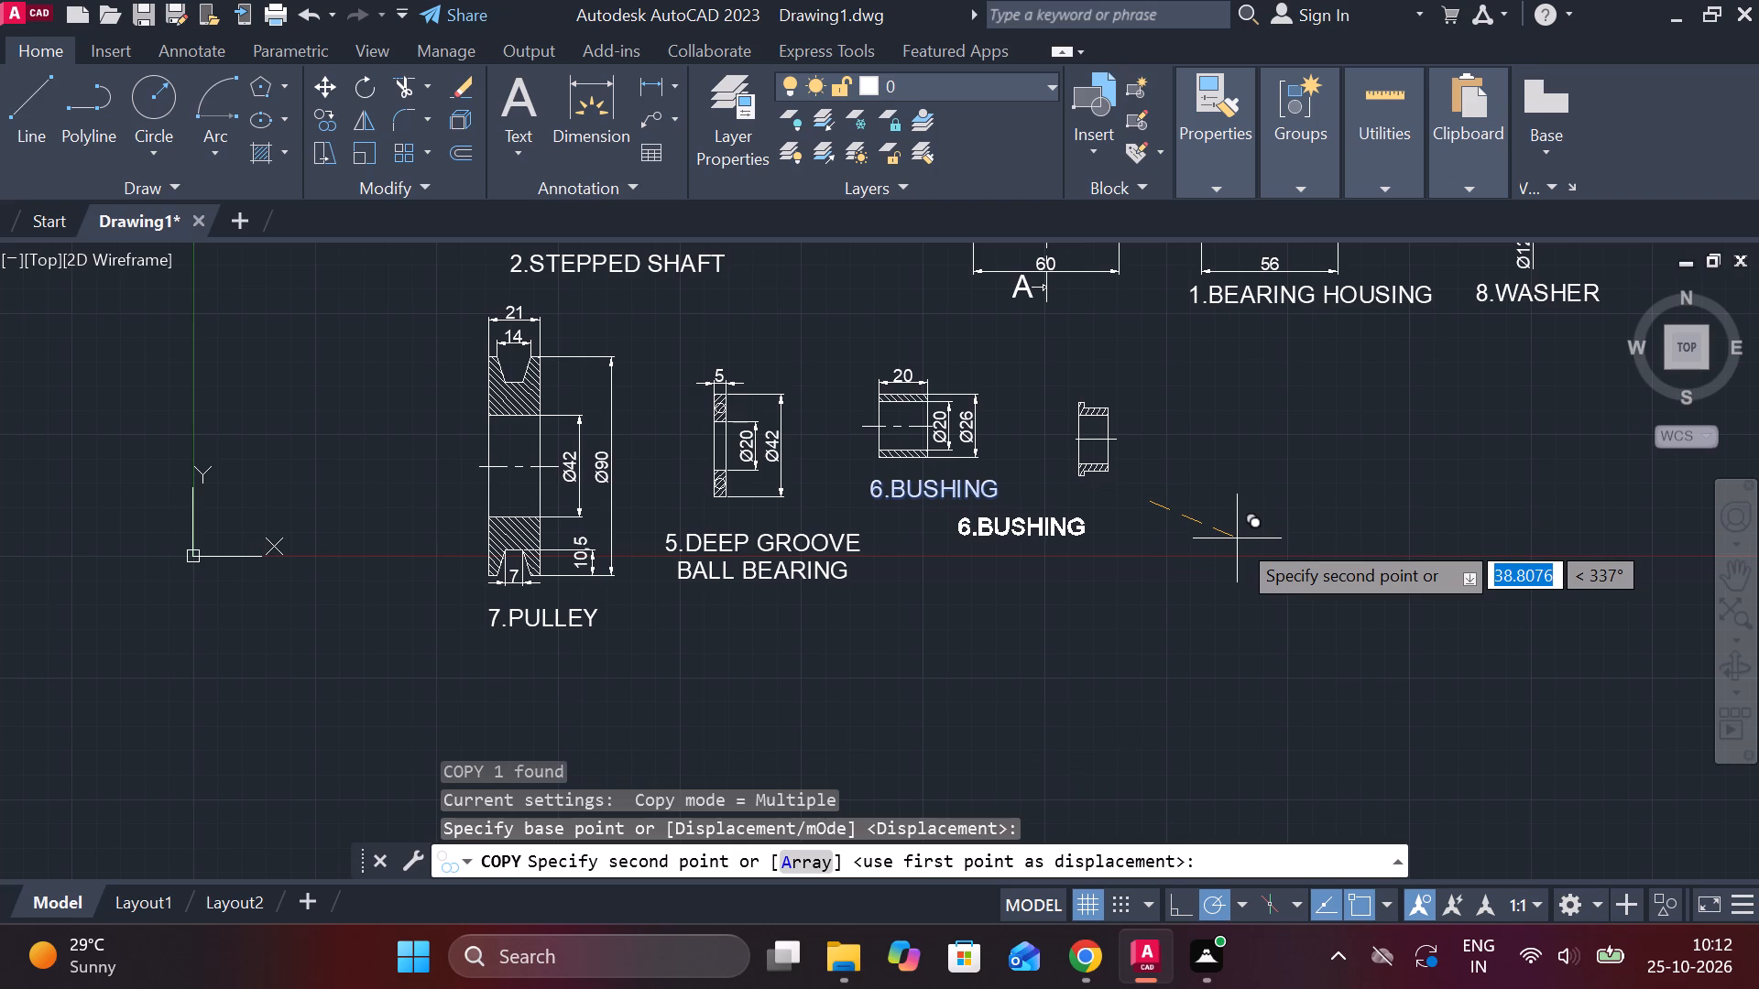
scroll(1248, 510, up, 2)
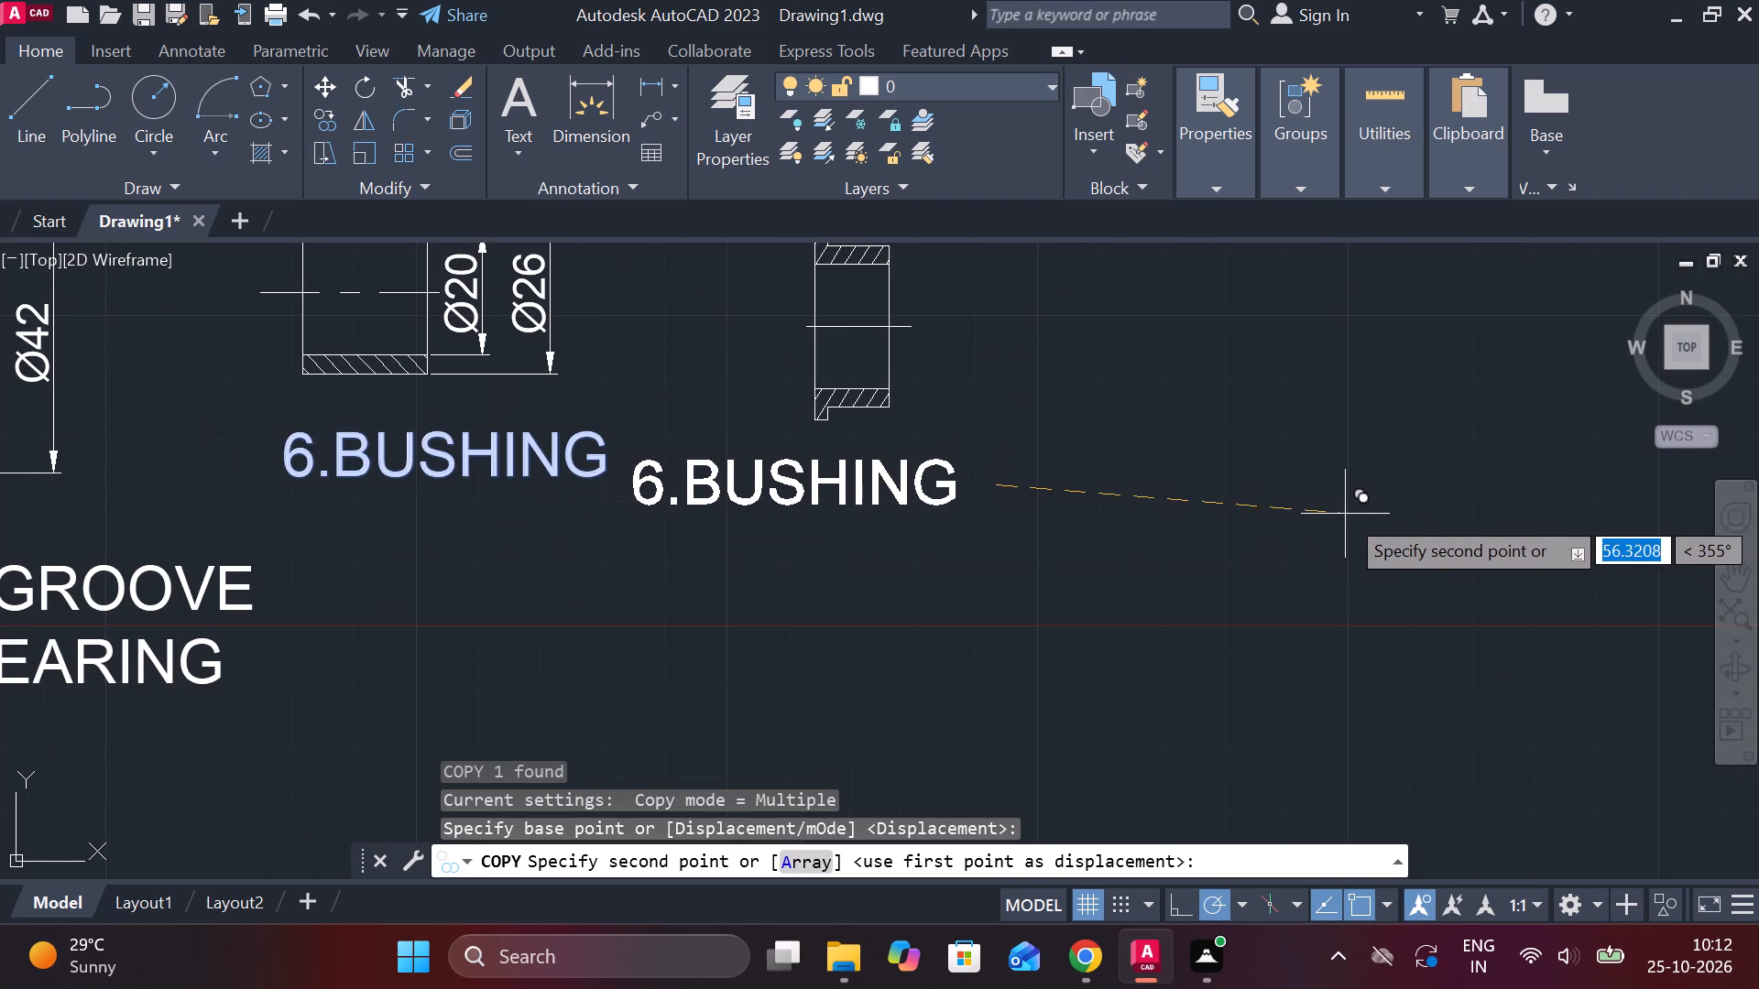
click(1423, 514)
key(Escape)
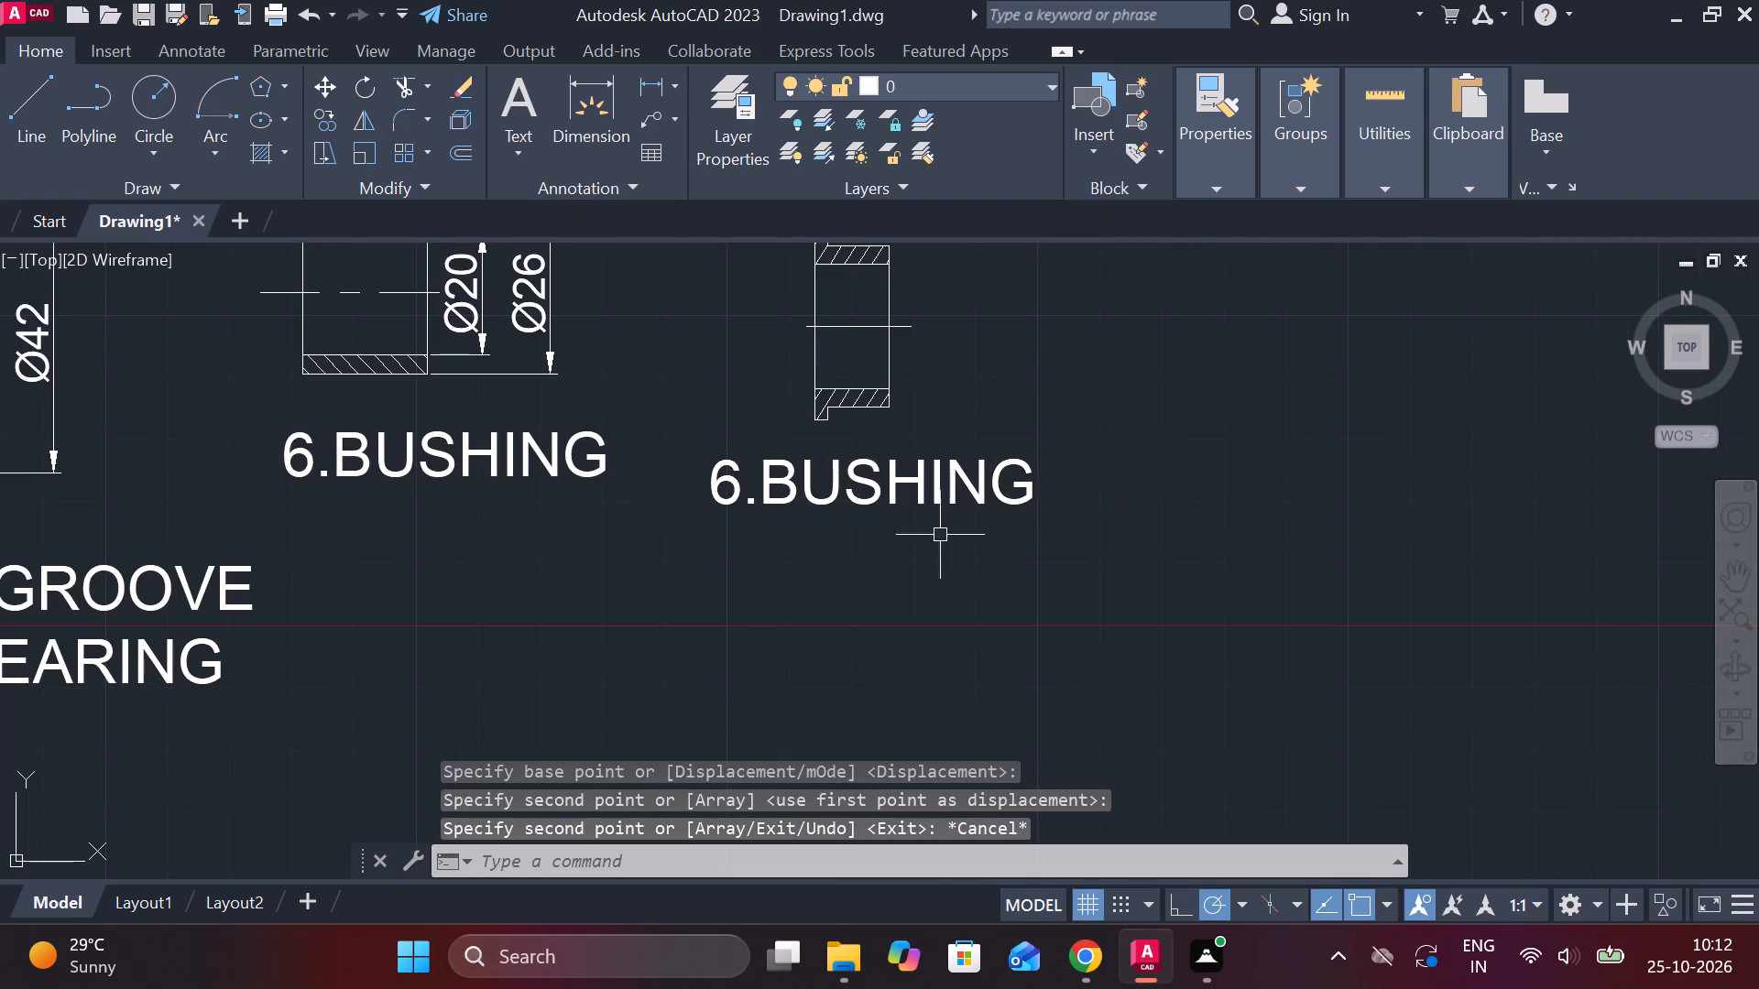
Change the copied label under the stepped part to 4.STEPPED BUSHING and centre its text.
double_click(916, 496)
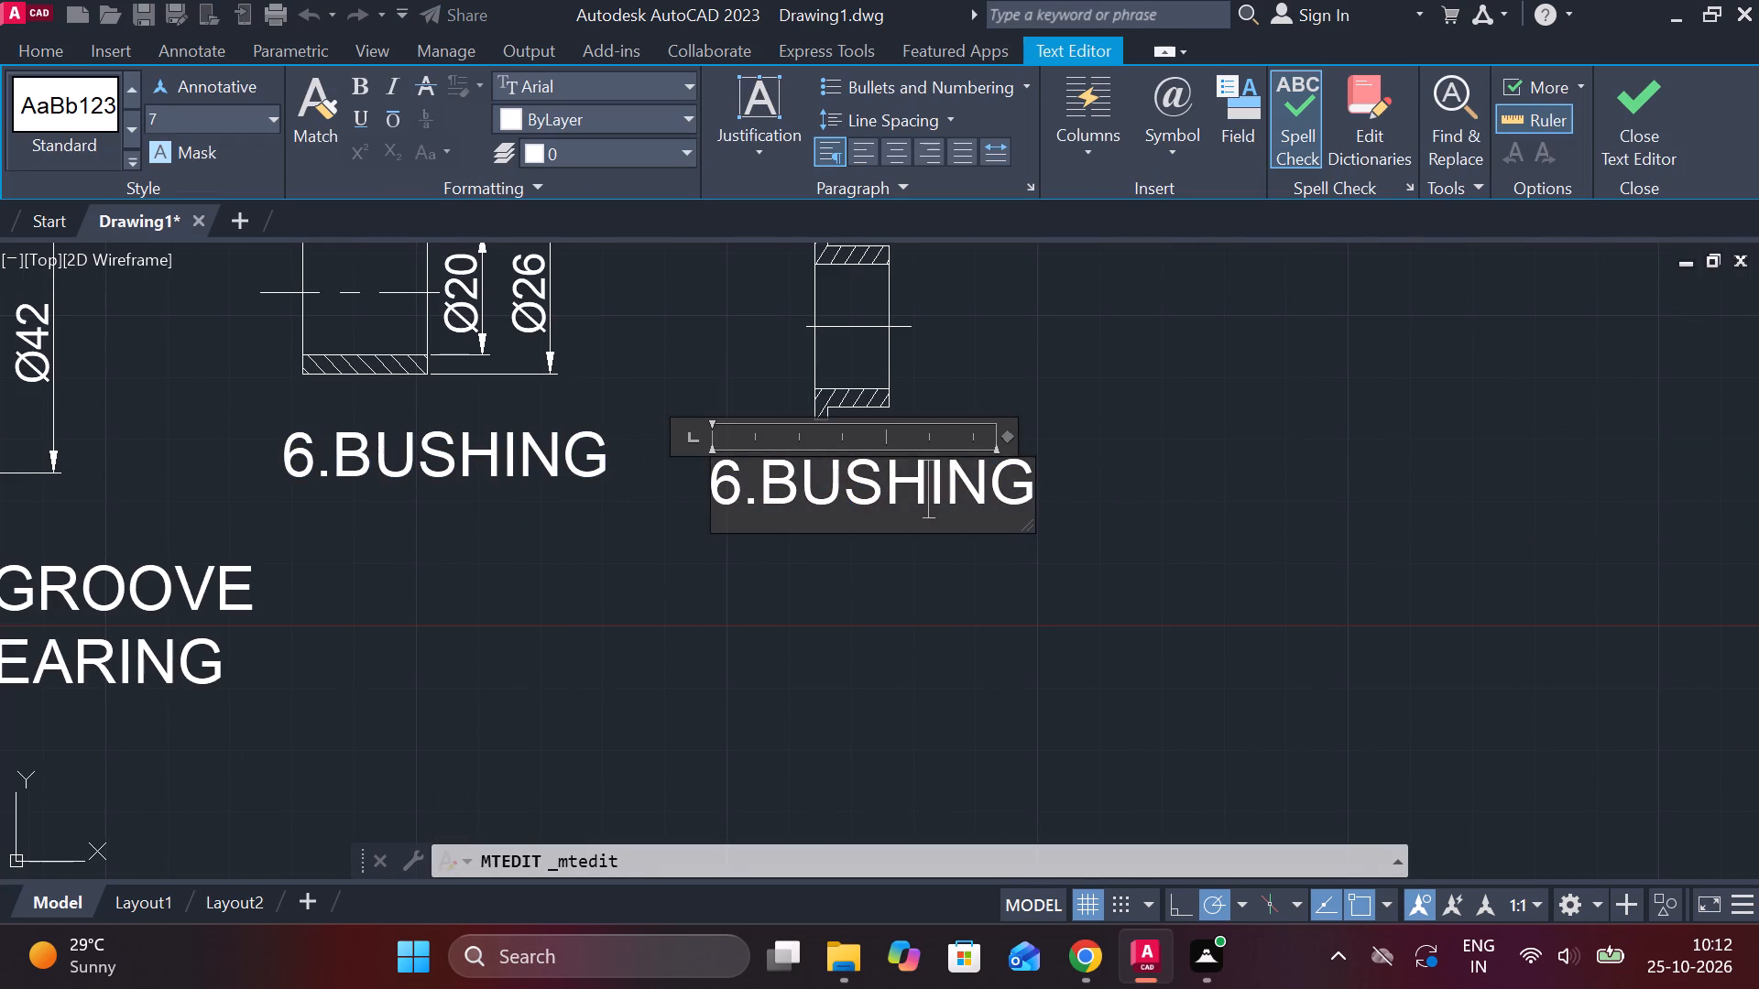
click(747, 476)
key(BackSpace)
key(4)
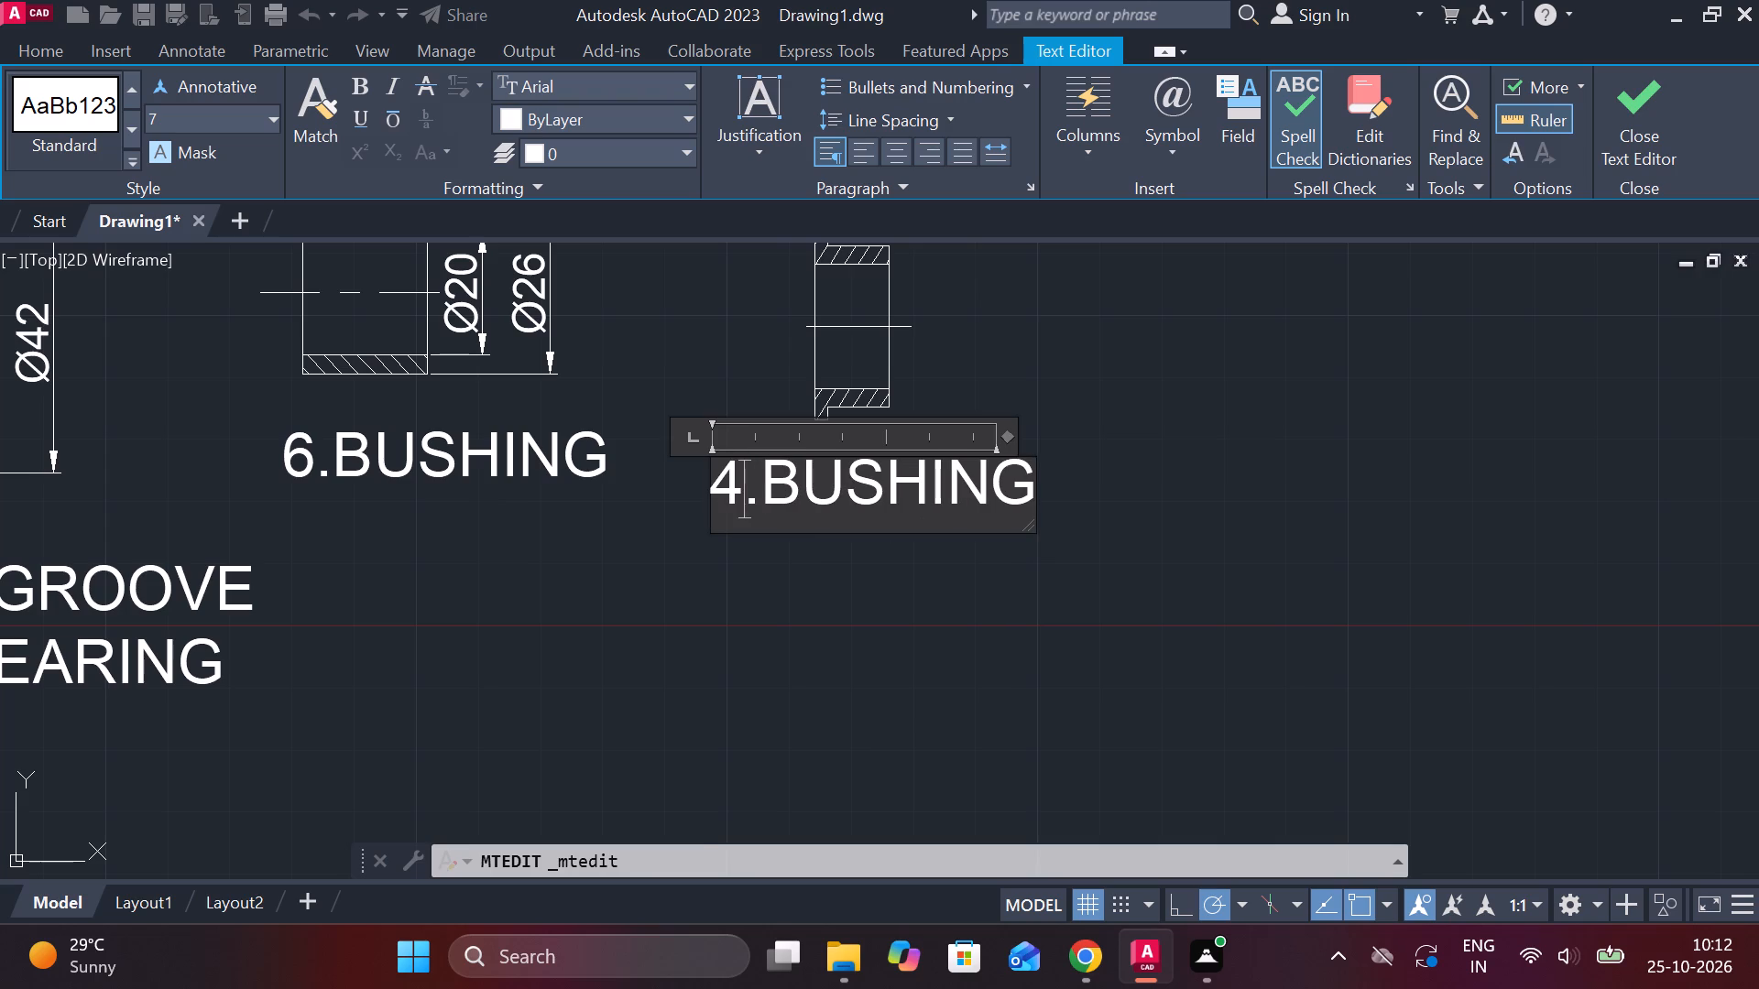
key(Right)
key(Right)
key(Right)
key(Right)
key(Right)
key(Right)
key(Right)
key(Right)
key(BackSpace)
key(BackSpace)
key(BackSpace)
key(BackSpace)
key(BackSpace)
key(BackSpace)
key(BackSpace)
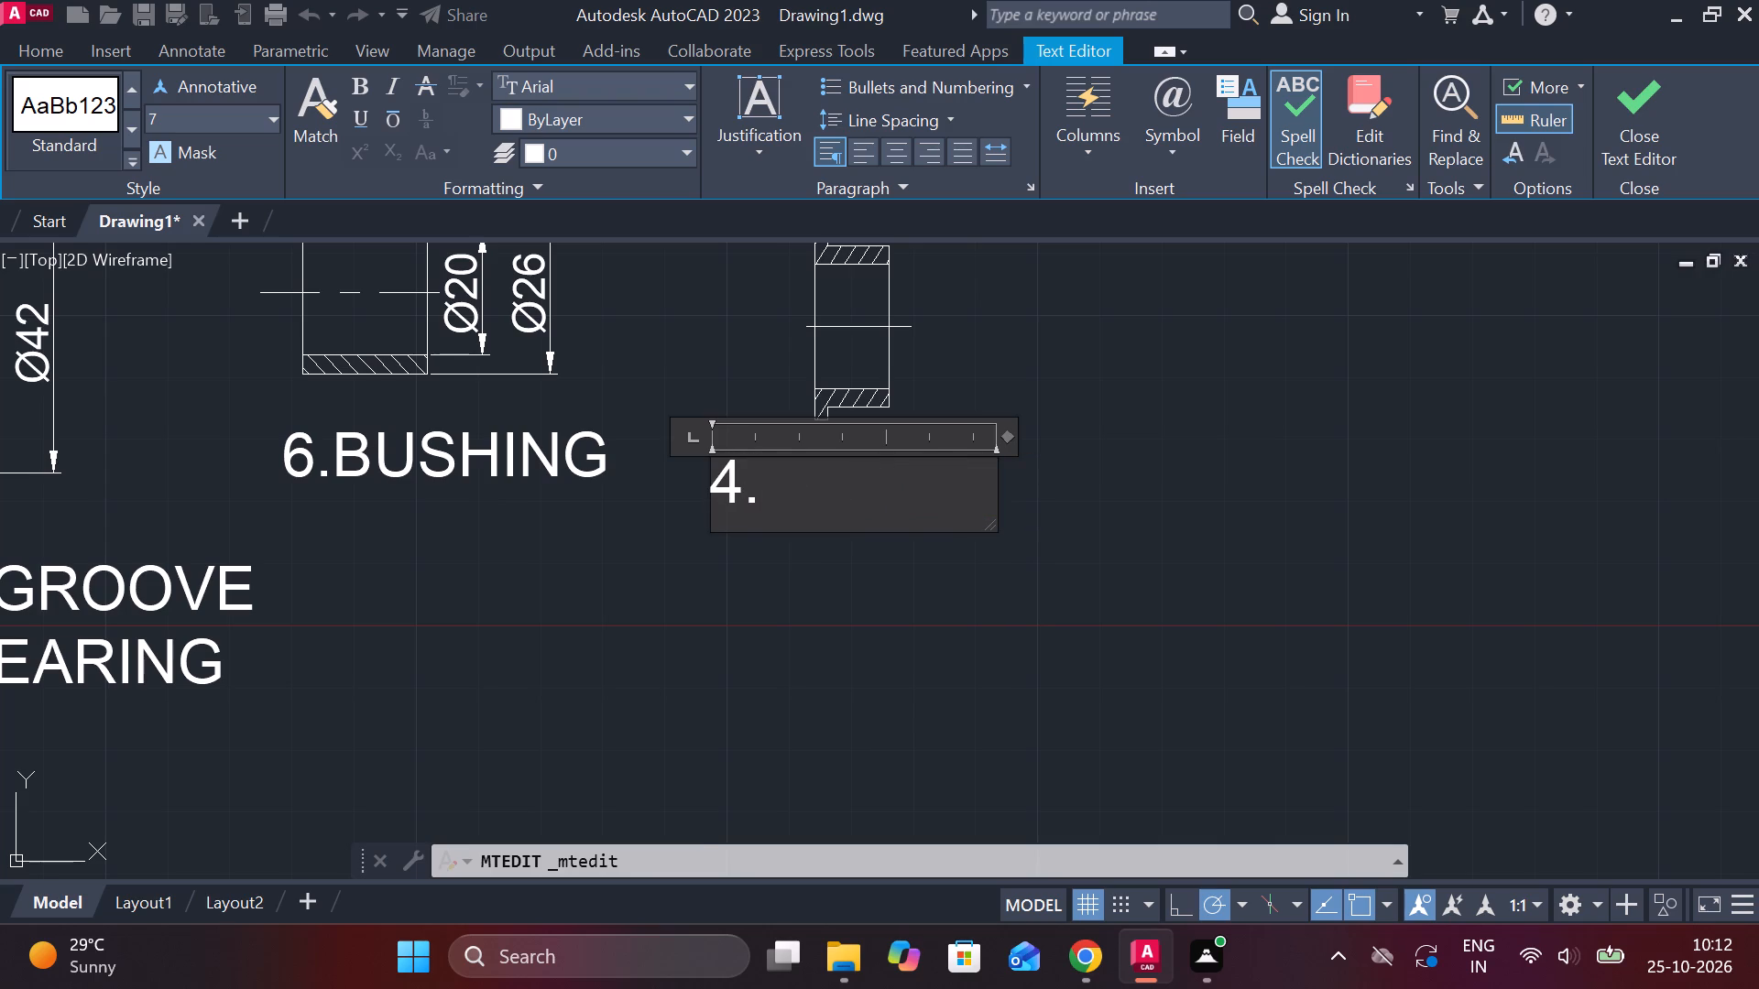
text(STEPPED)
key(space)
text(BUSHING)
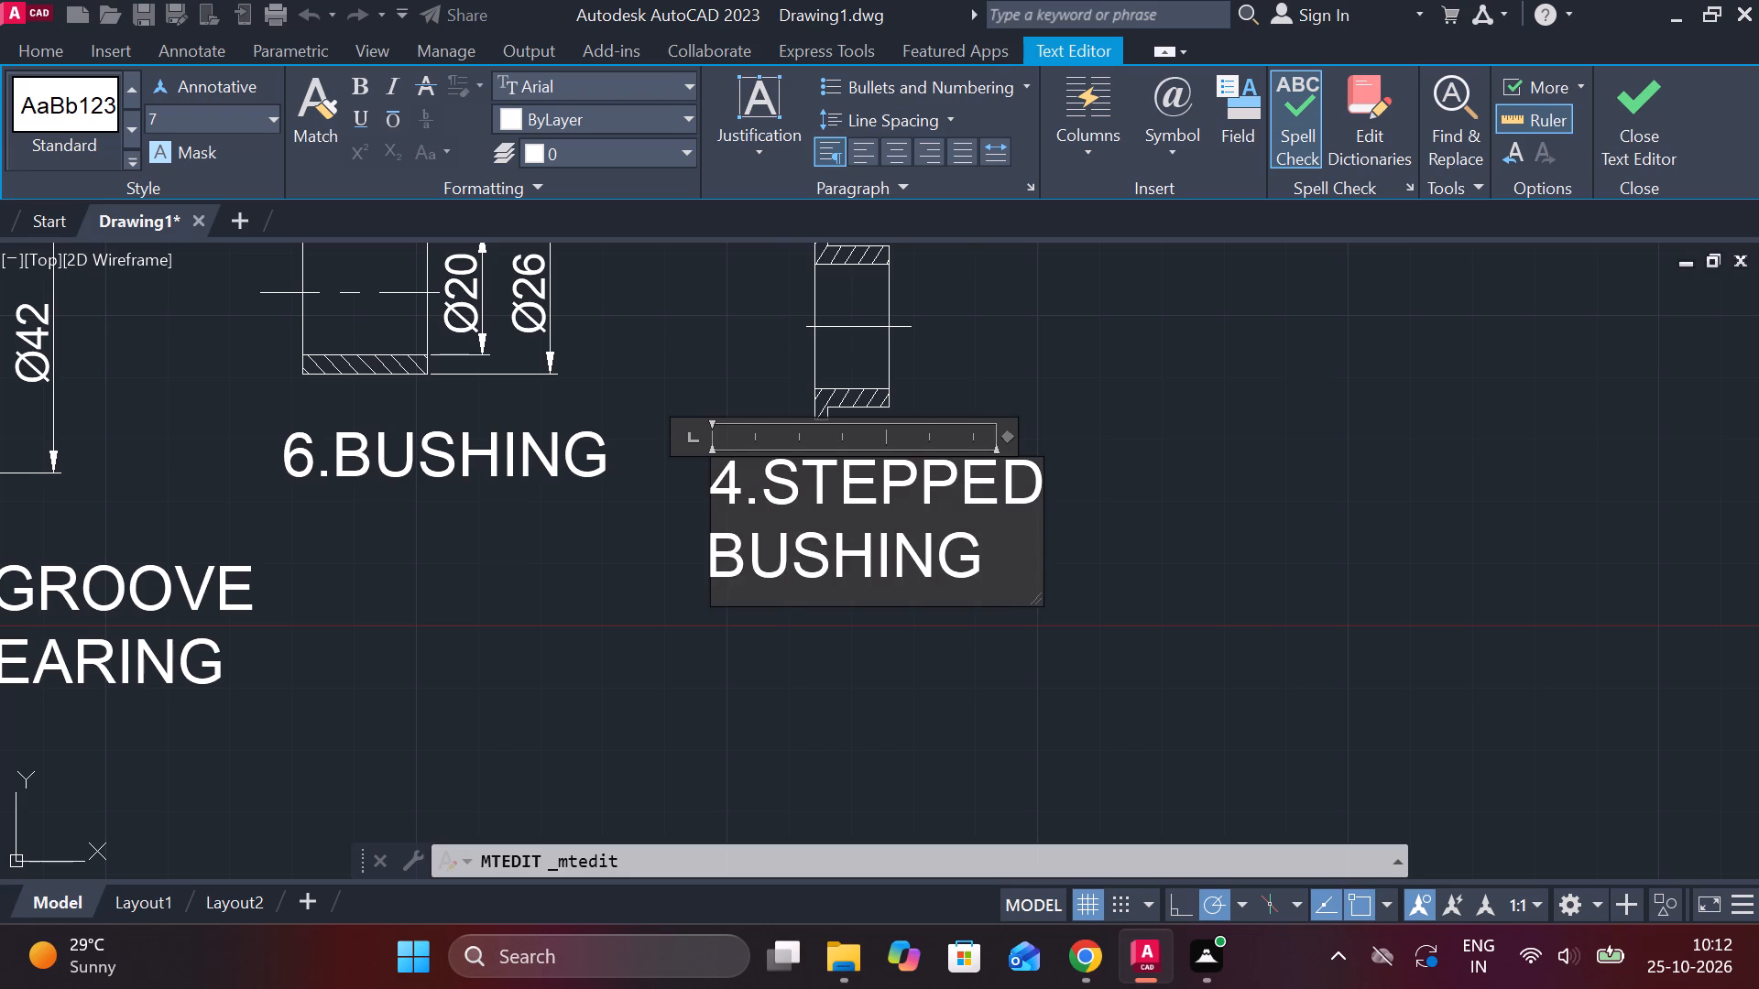
click(898, 158)
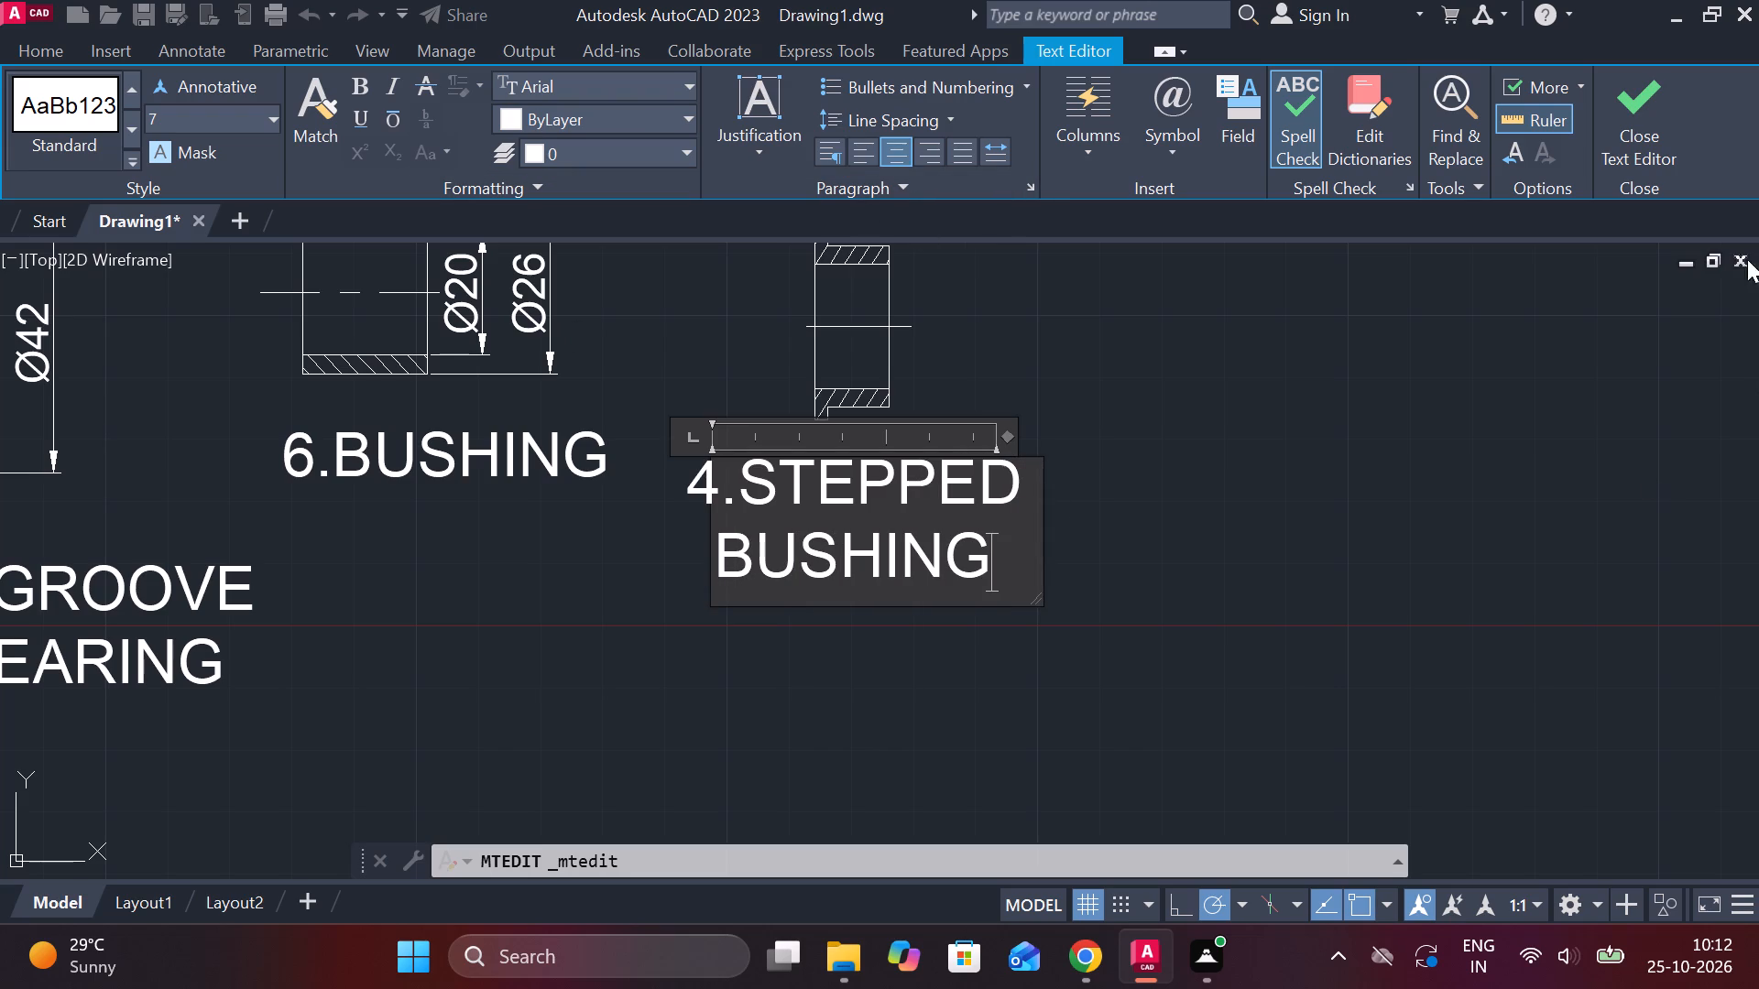
click(1612, 131)
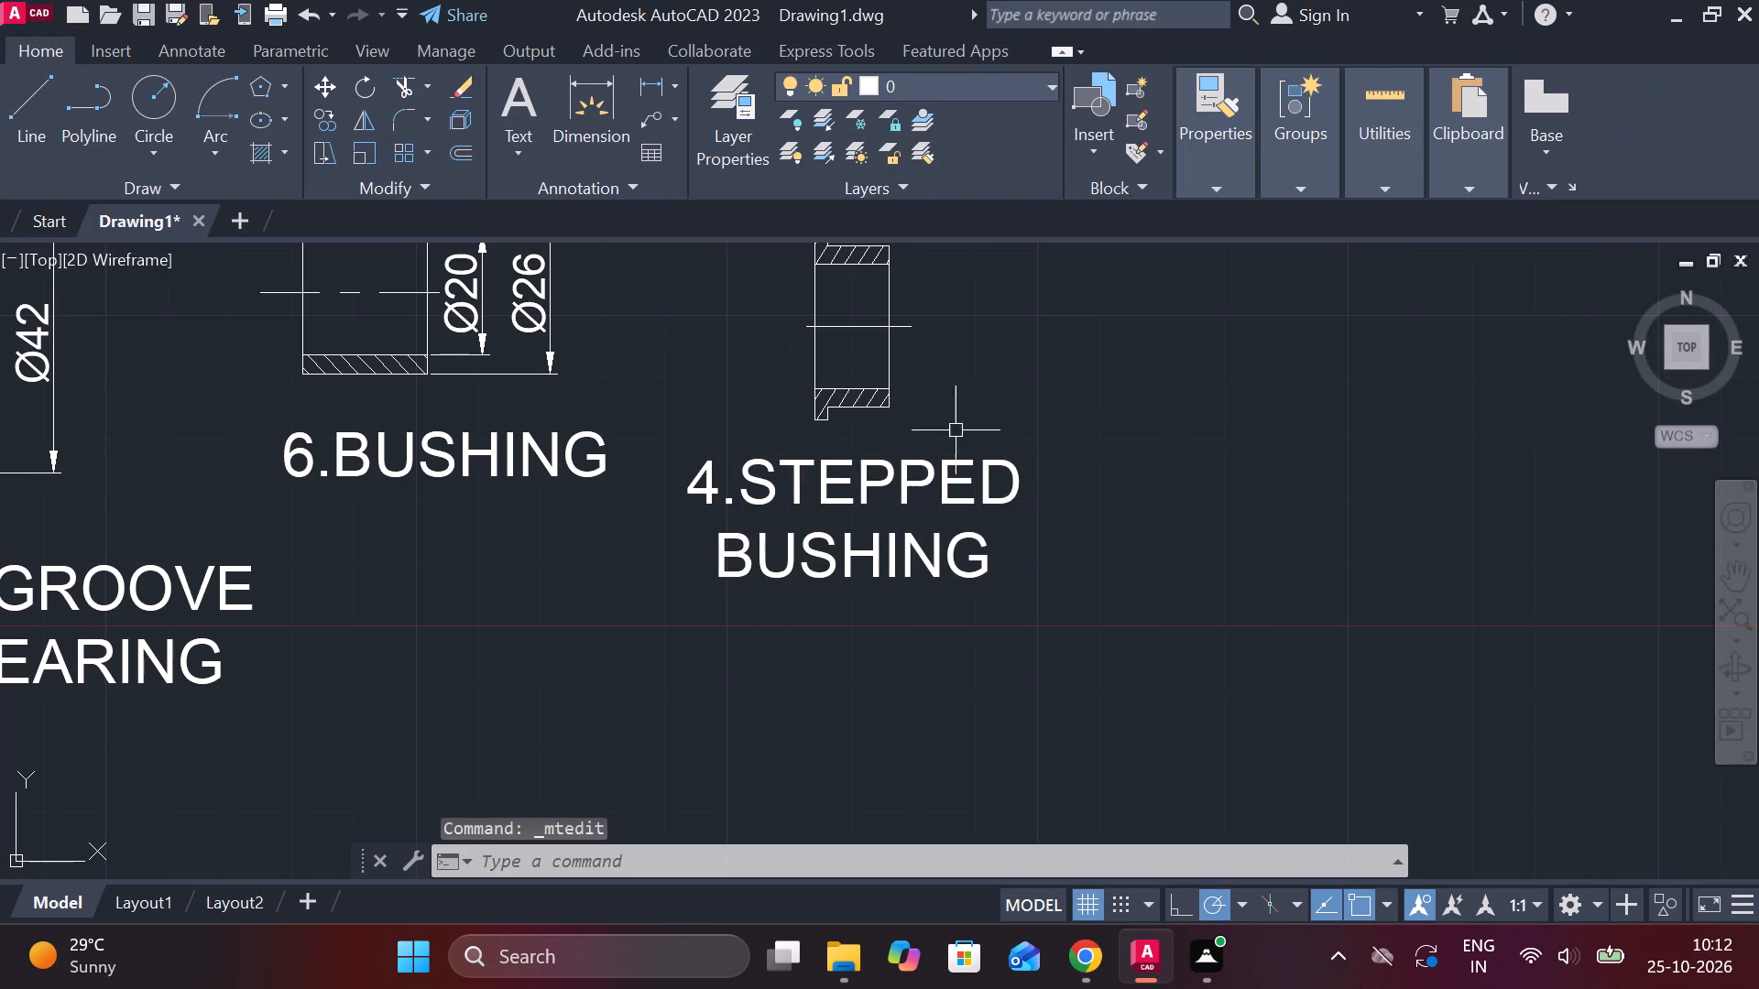
Add a linear dimension for the flange thickness above the stepped bushing.
middle_drag(958, 436, 1007, 641)
click(639, 79)
scroll(861, 378, up, 2)
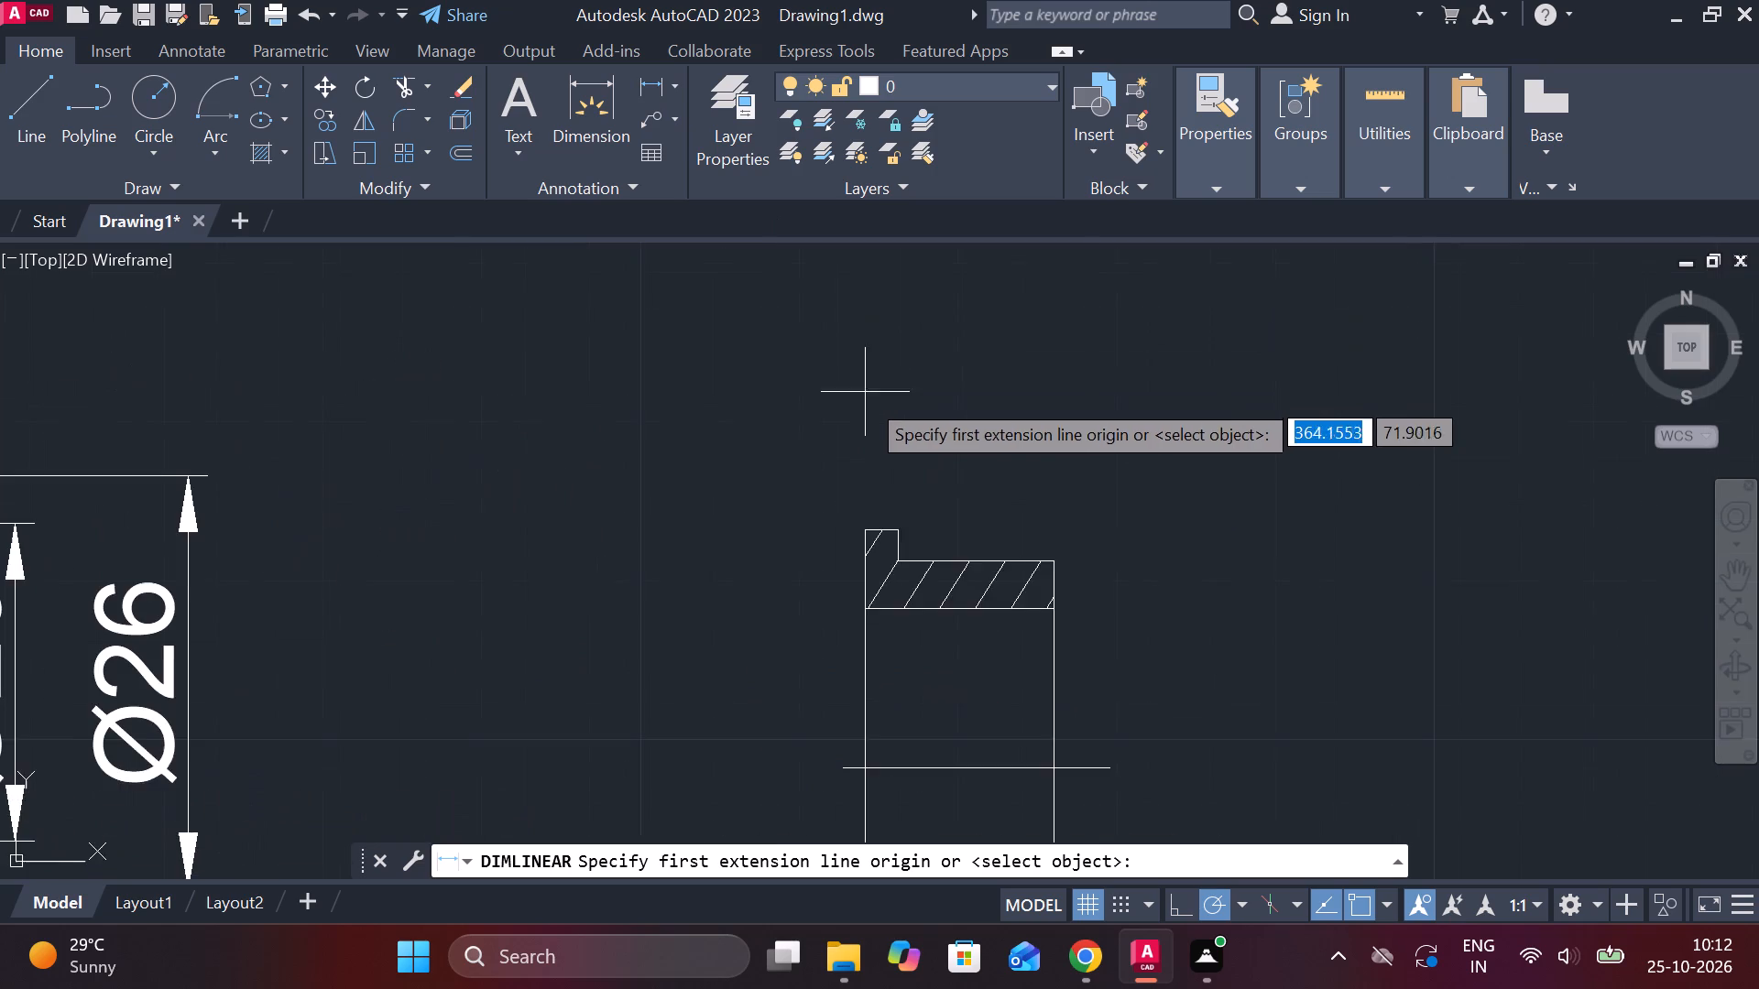
middle_drag(869, 400, 870, 318)
click(869, 449)
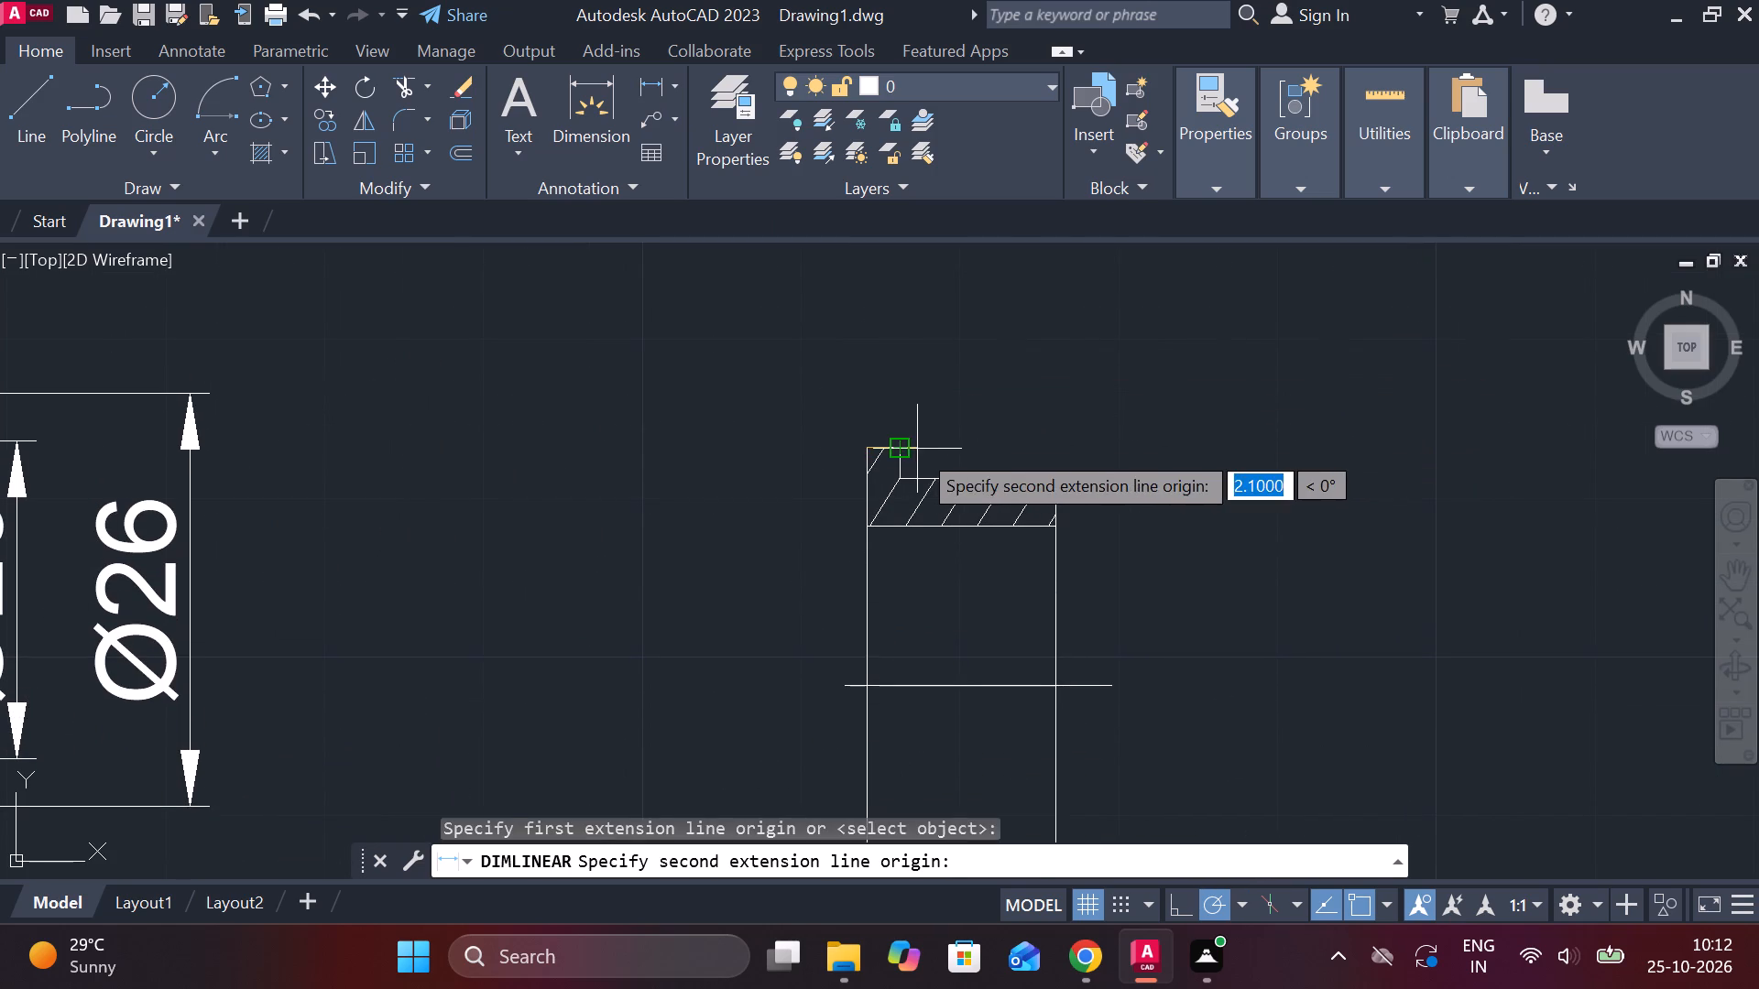
click(917, 449)
click(902, 364)
scroll(1192, 467, down, 2)
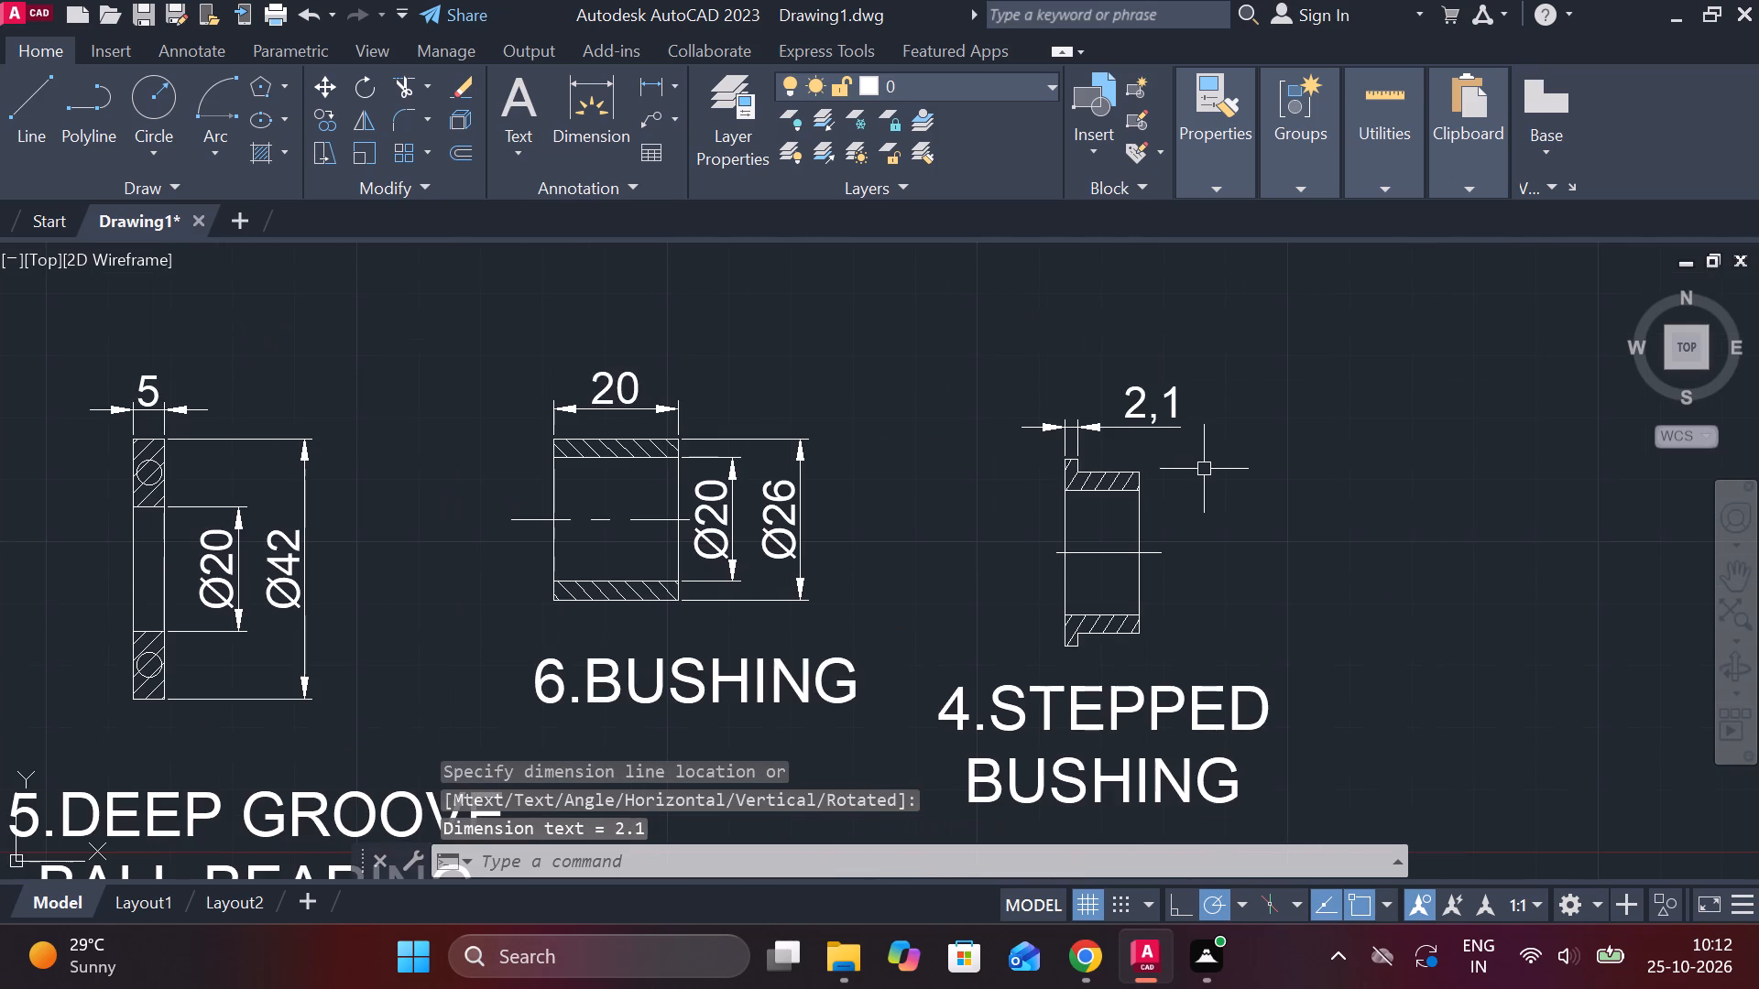
Add vertical linear dimensions for the stepped bushing's bore and smaller outer diameter, side by side beyond its unflanged end.
key(space)
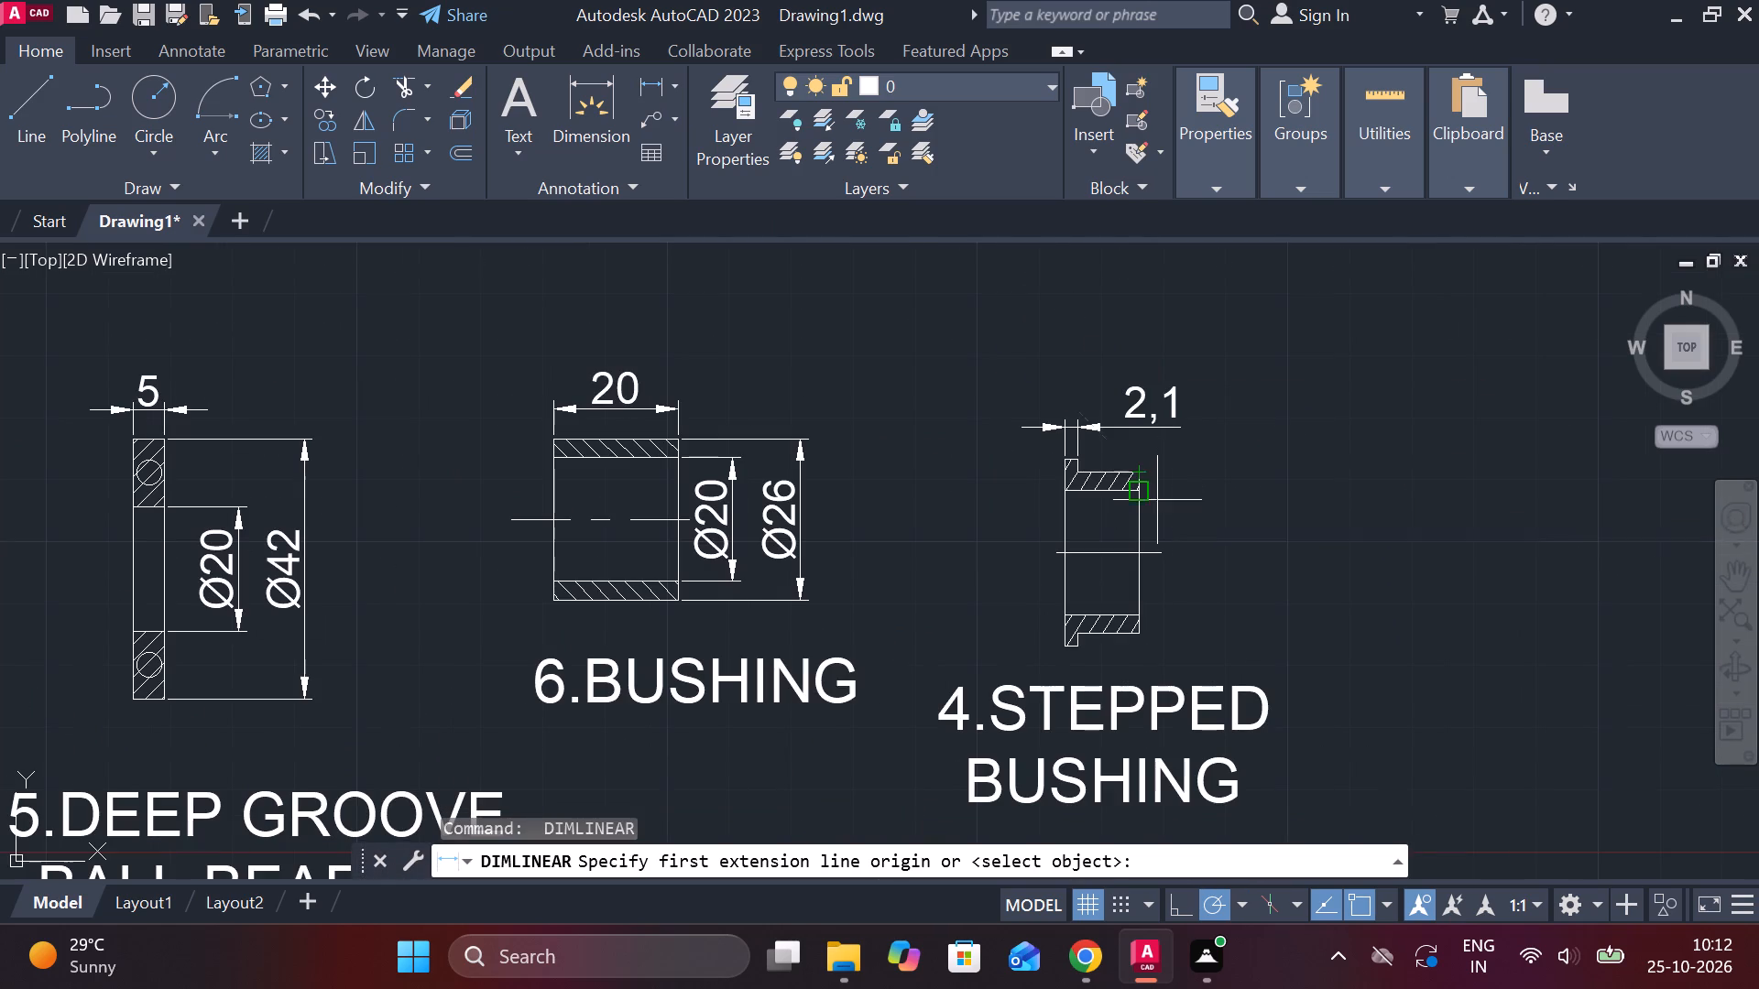
click(1143, 494)
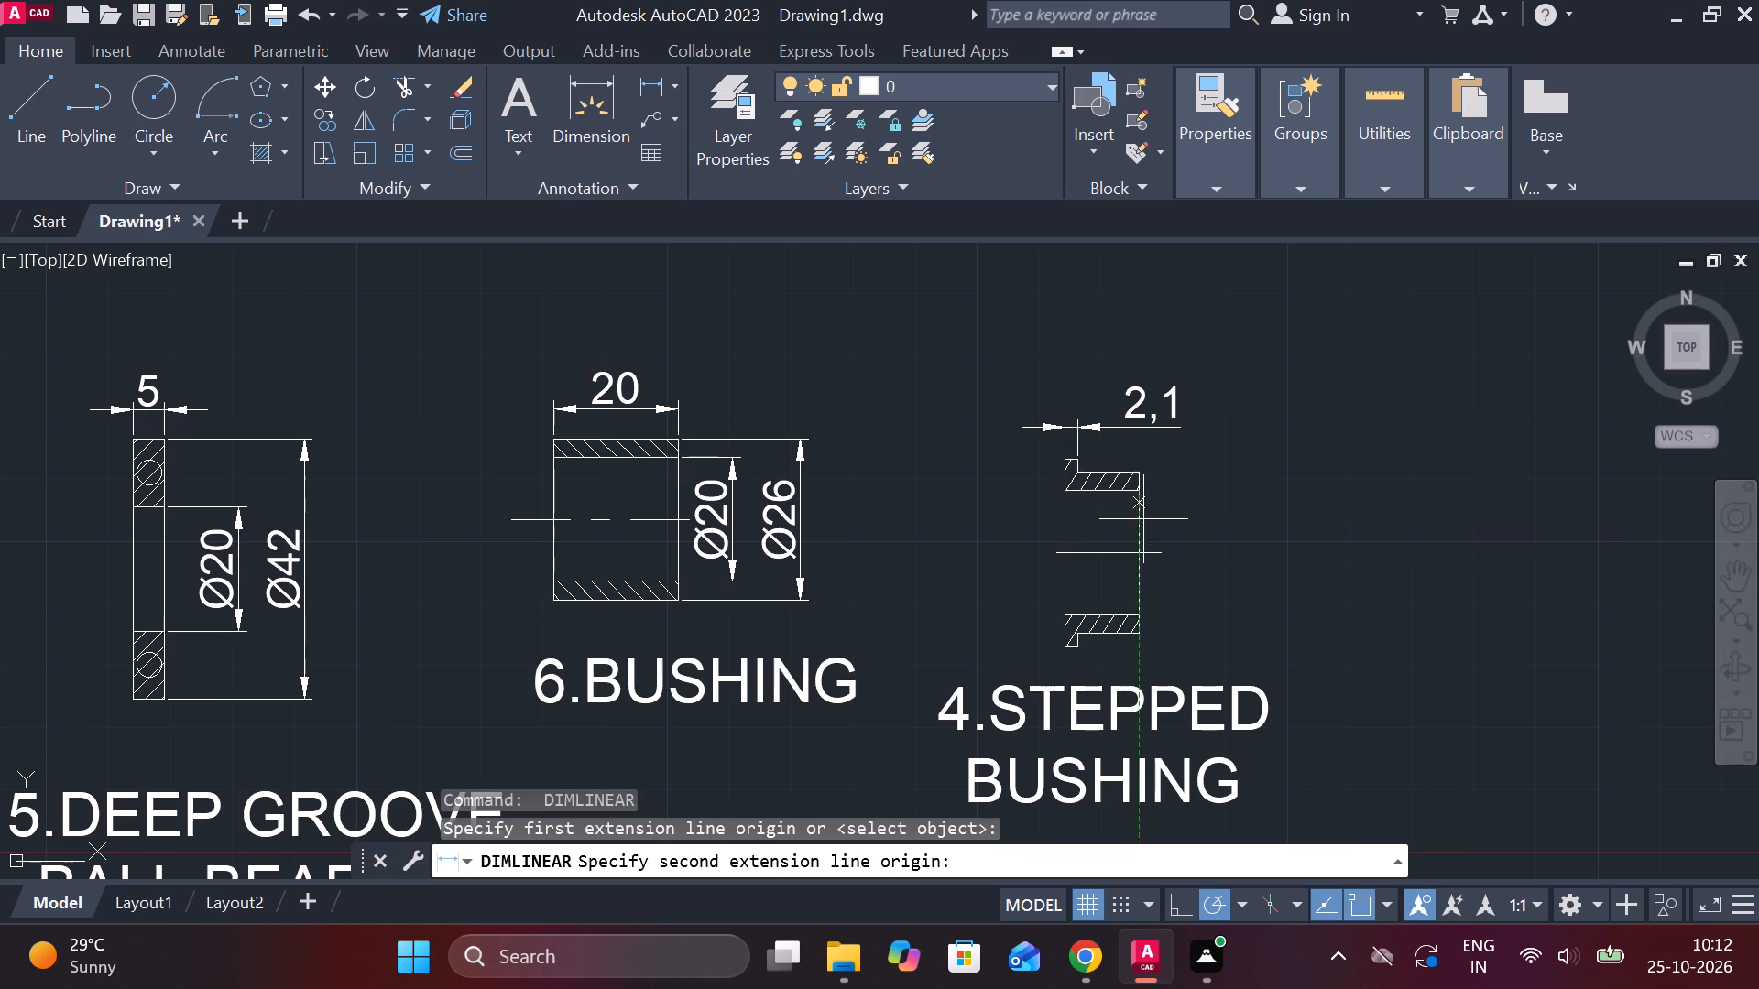
click(1136, 605)
click(1203, 586)
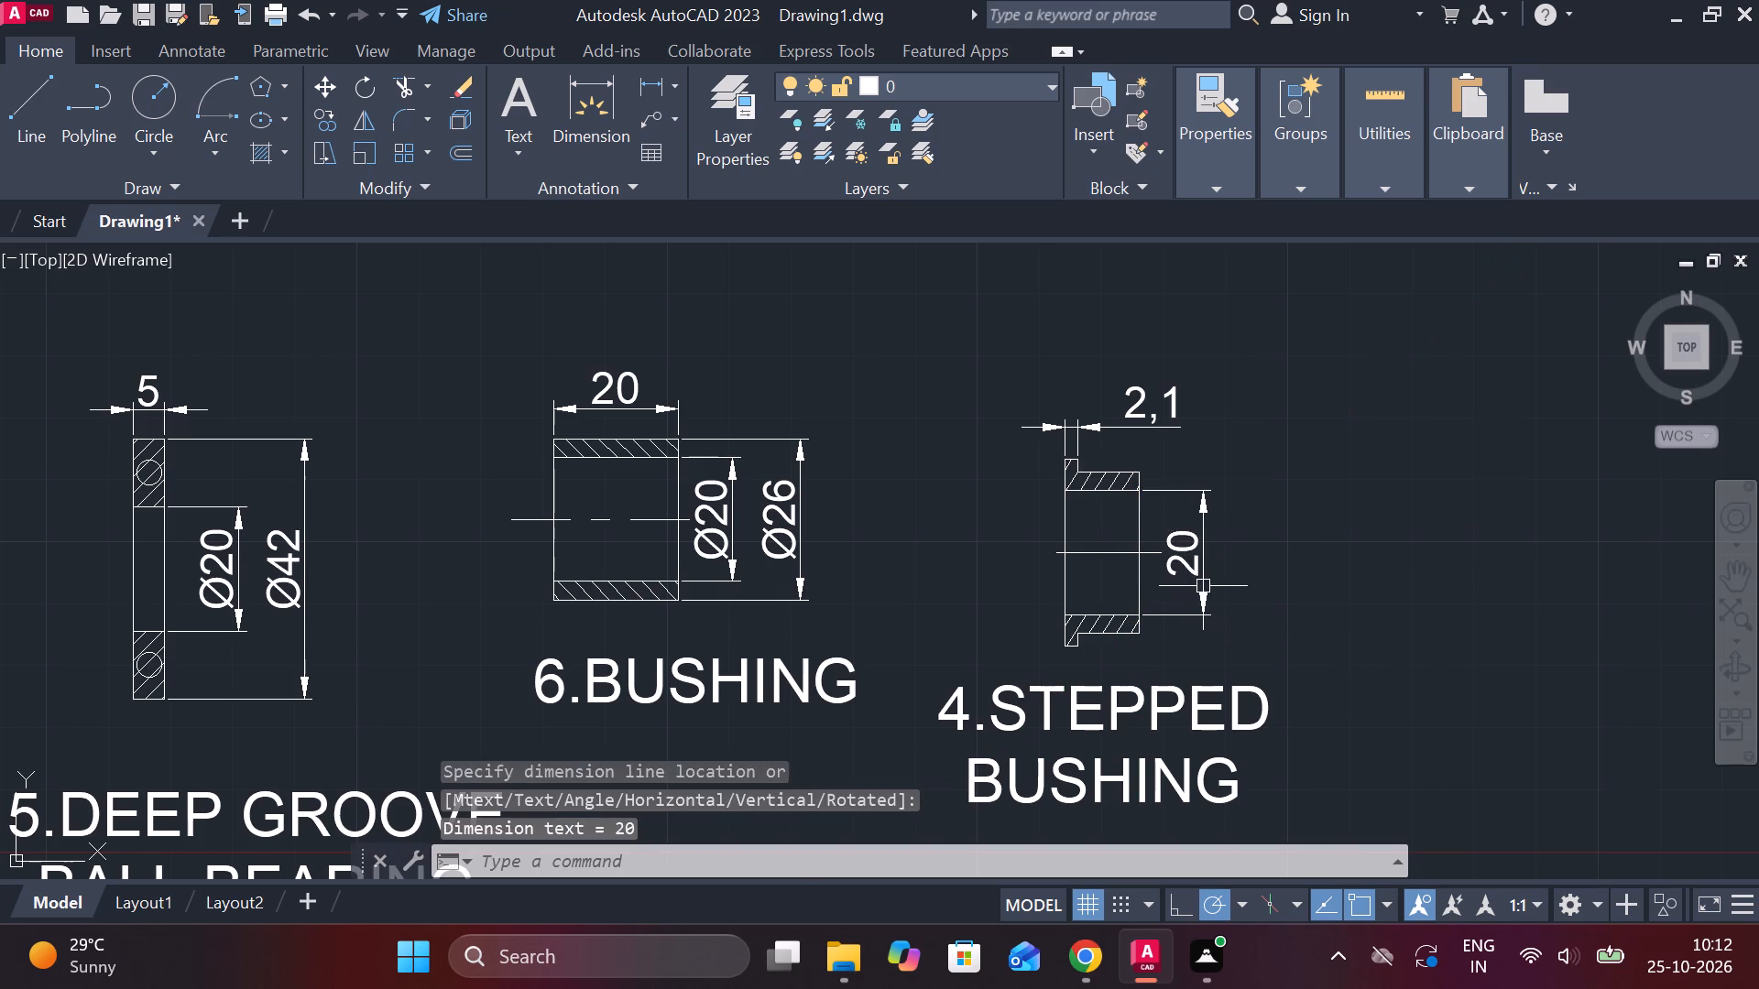
key(space)
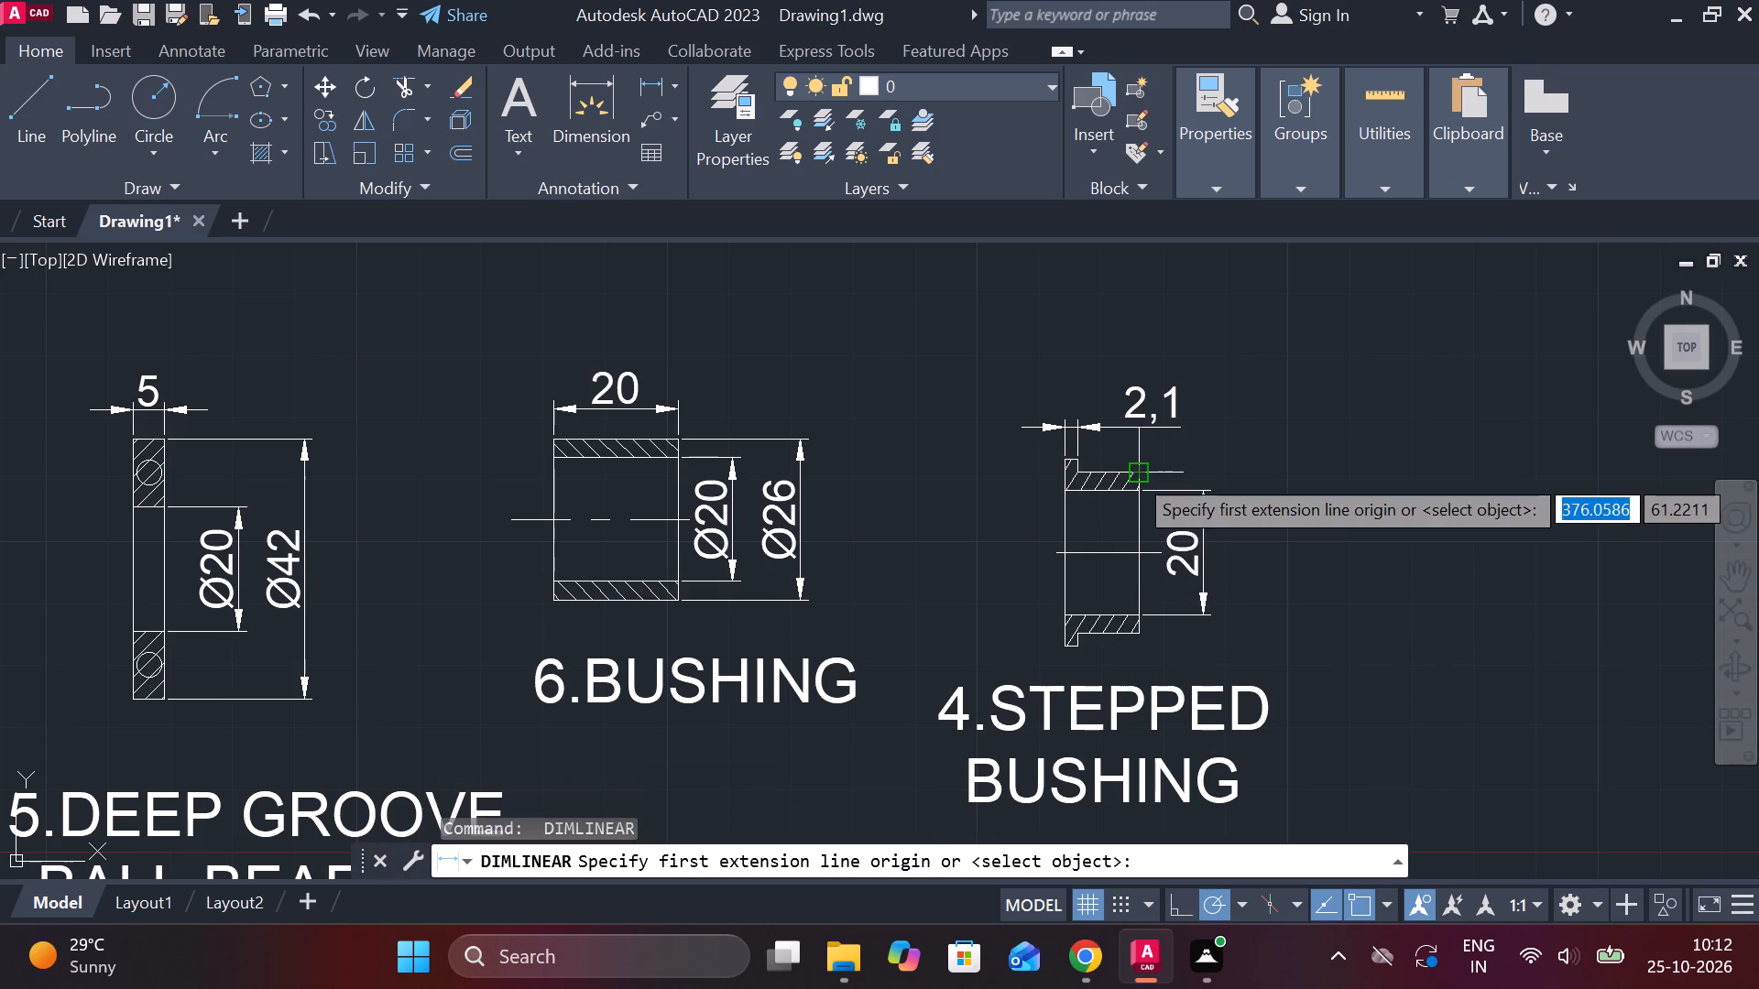
click(1133, 473)
click(1141, 627)
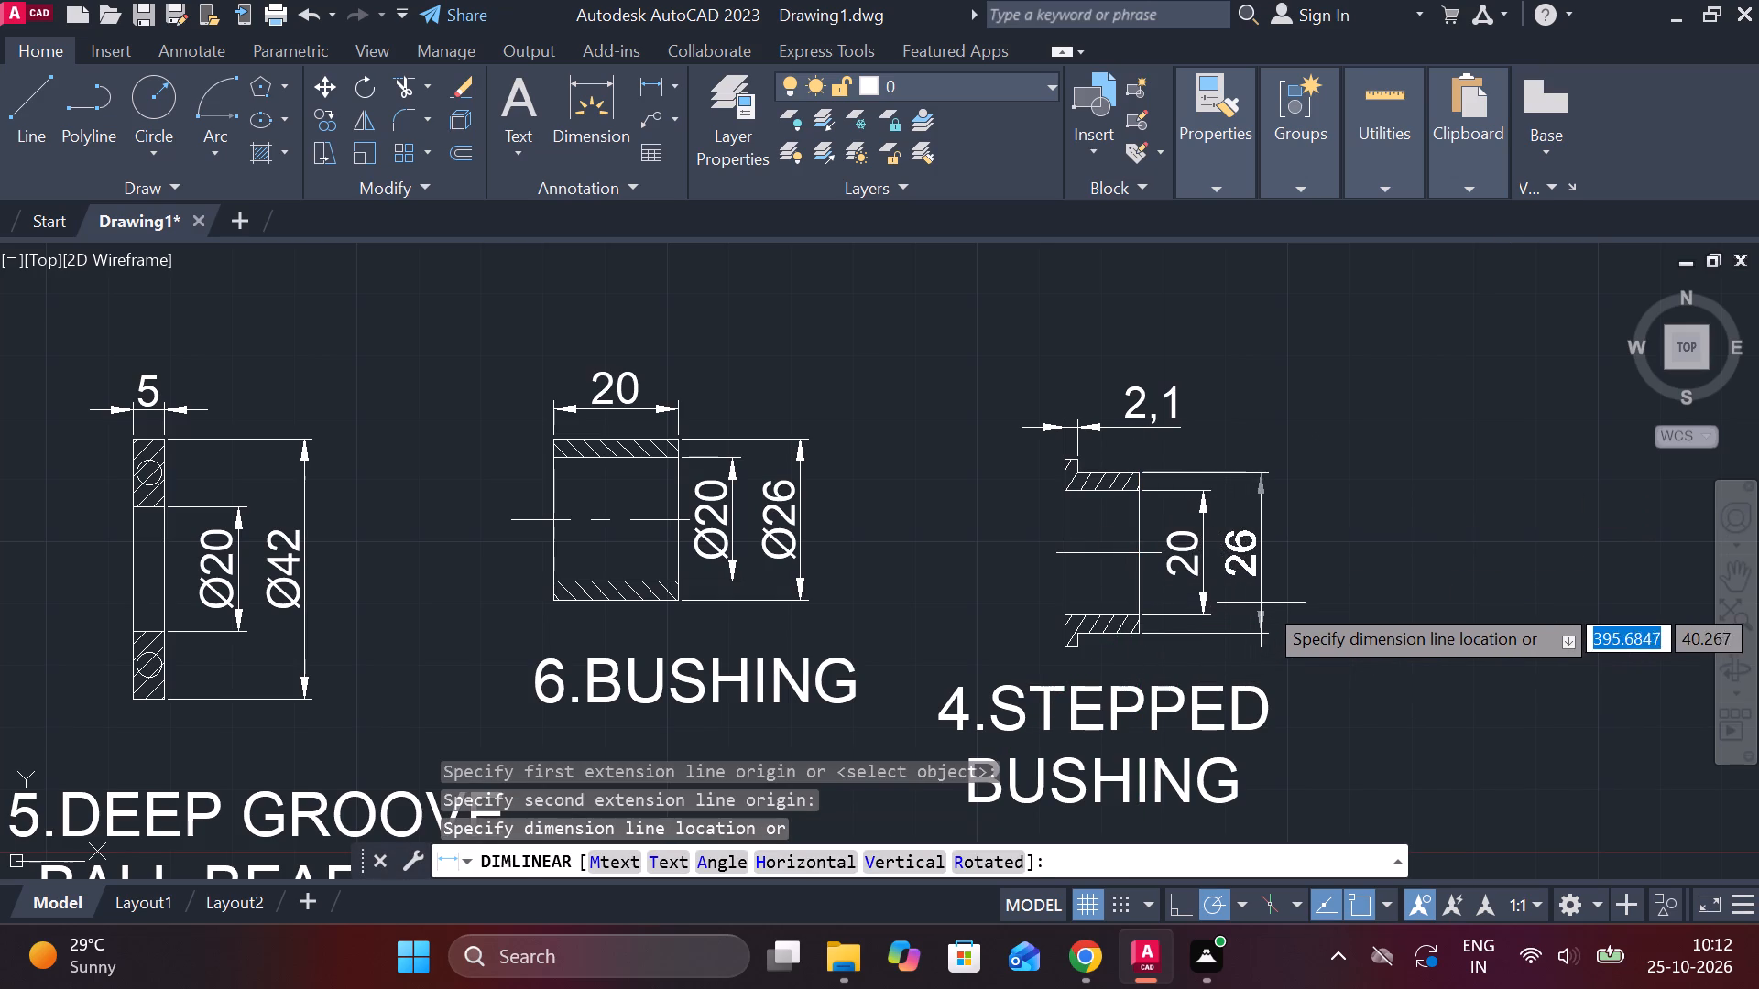
click(1268, 601)
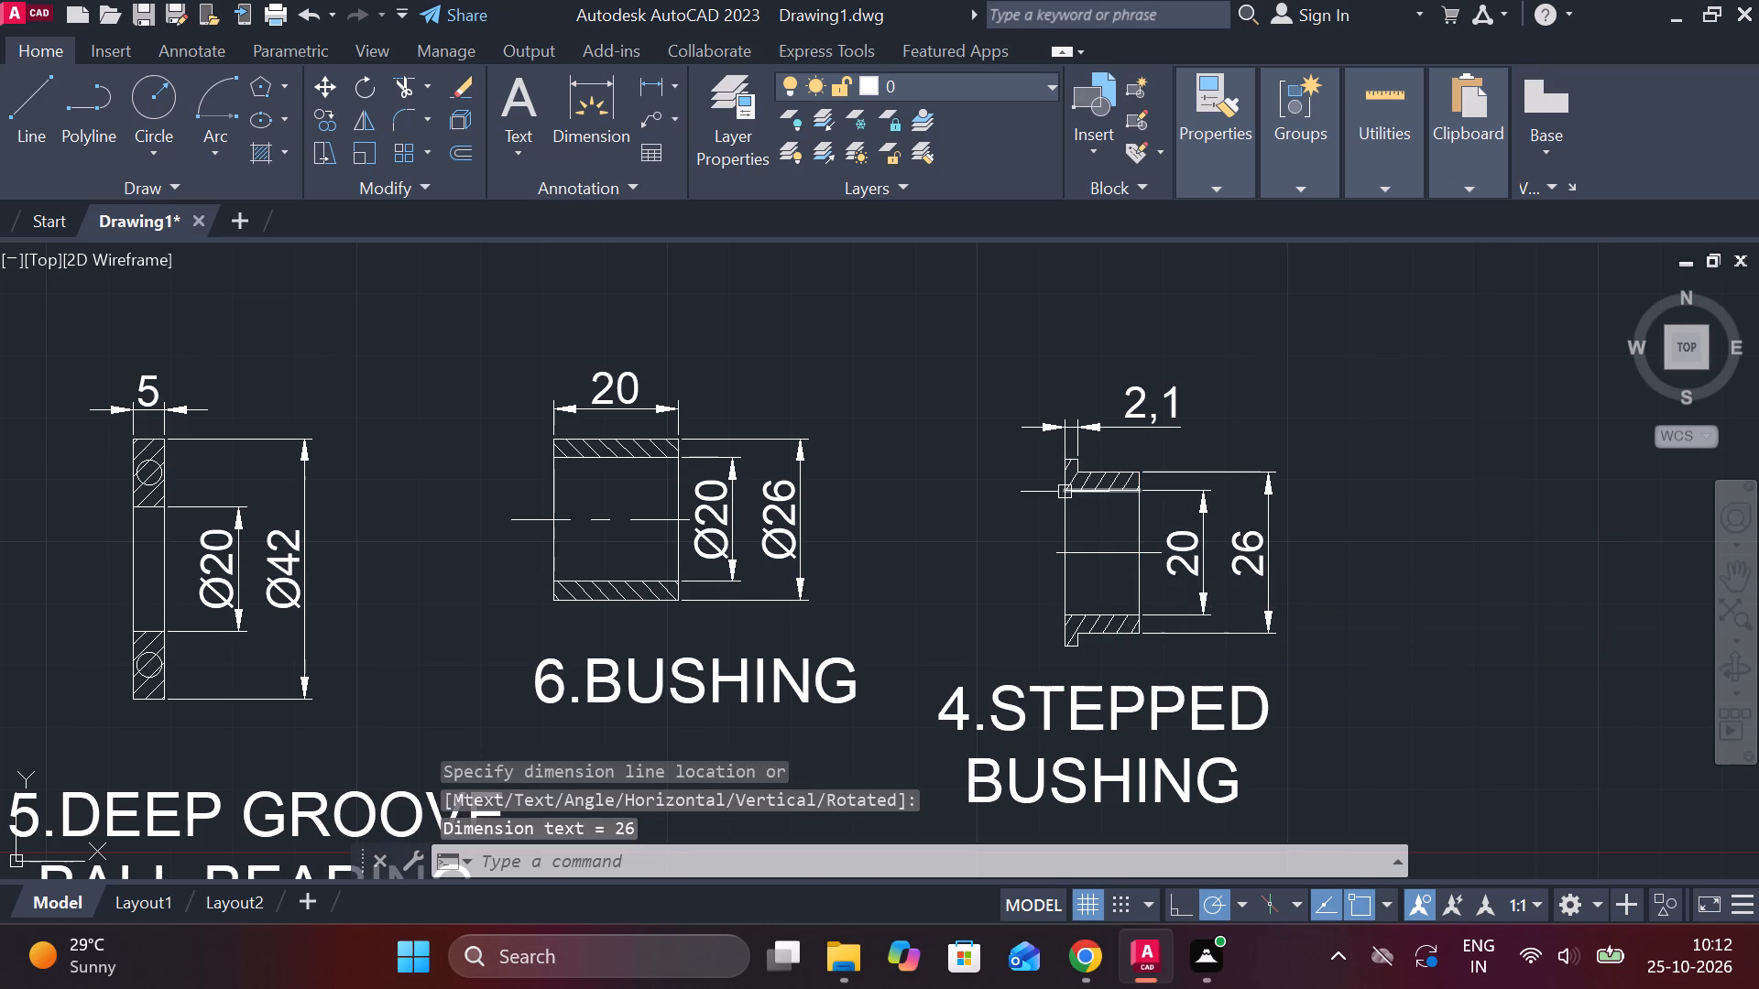
Add a vertical linear dimension for the flange's full outer height beside the flanged end of the stepped bushing.
key(space)
click(1062, 459)
click(1066, 646)
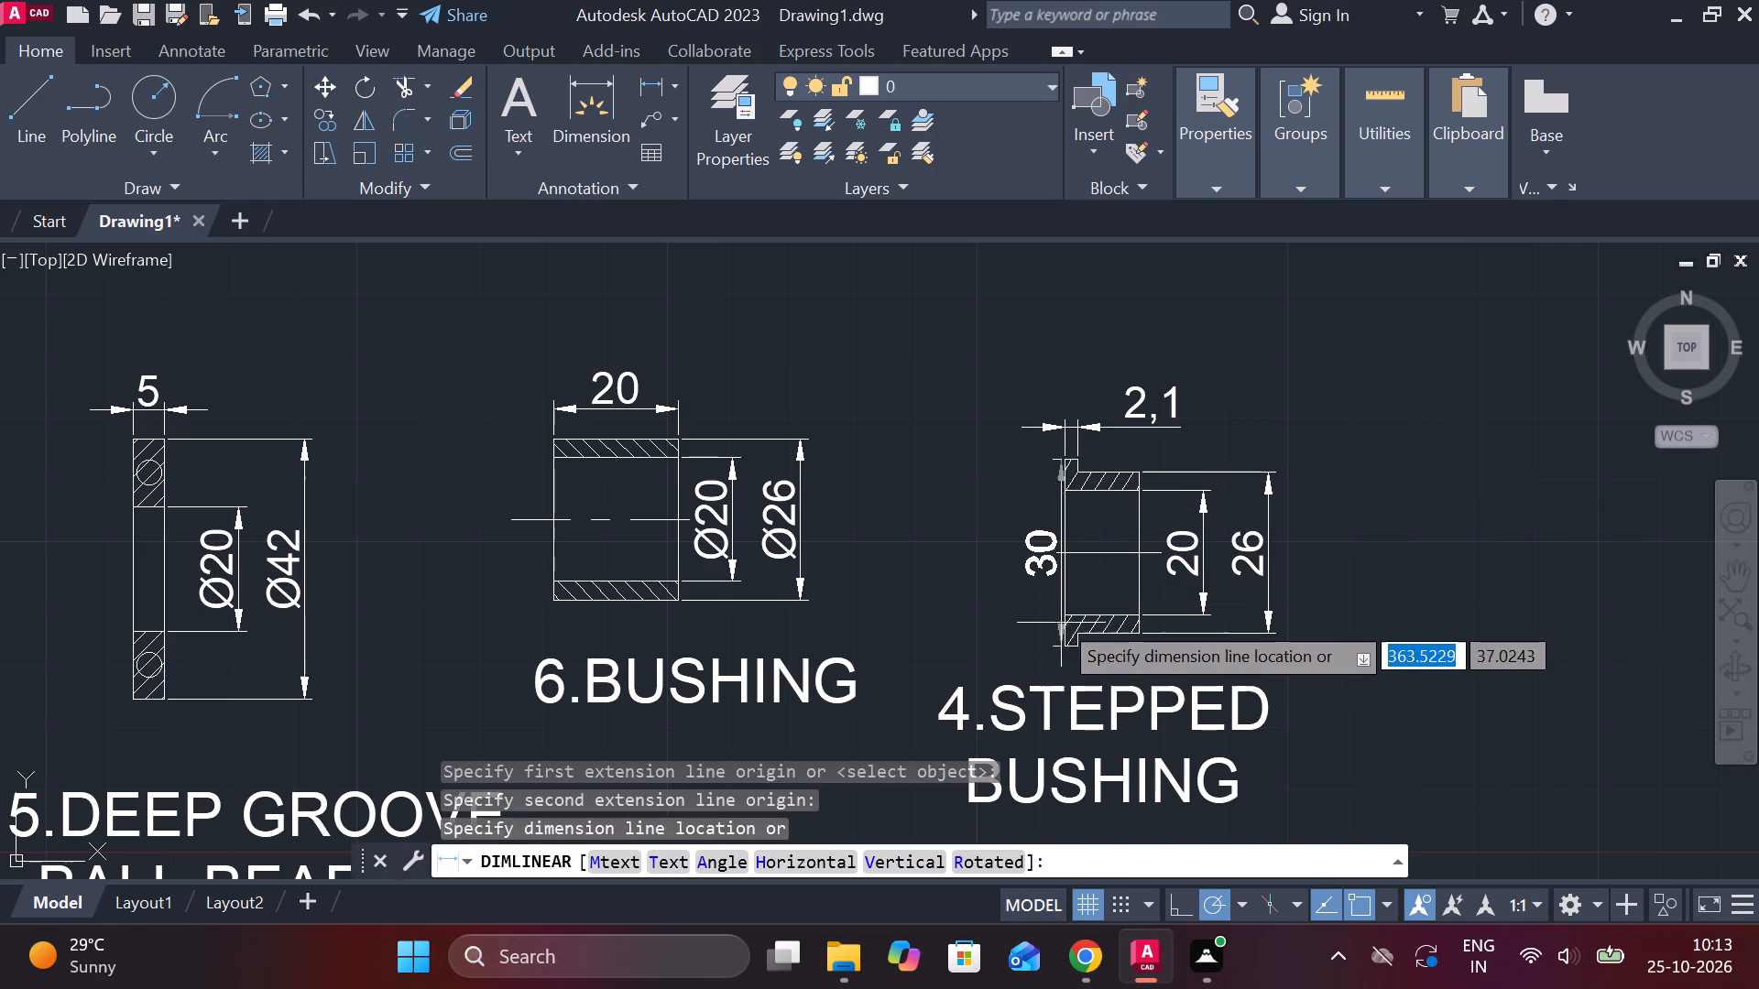
click(1023, 588)
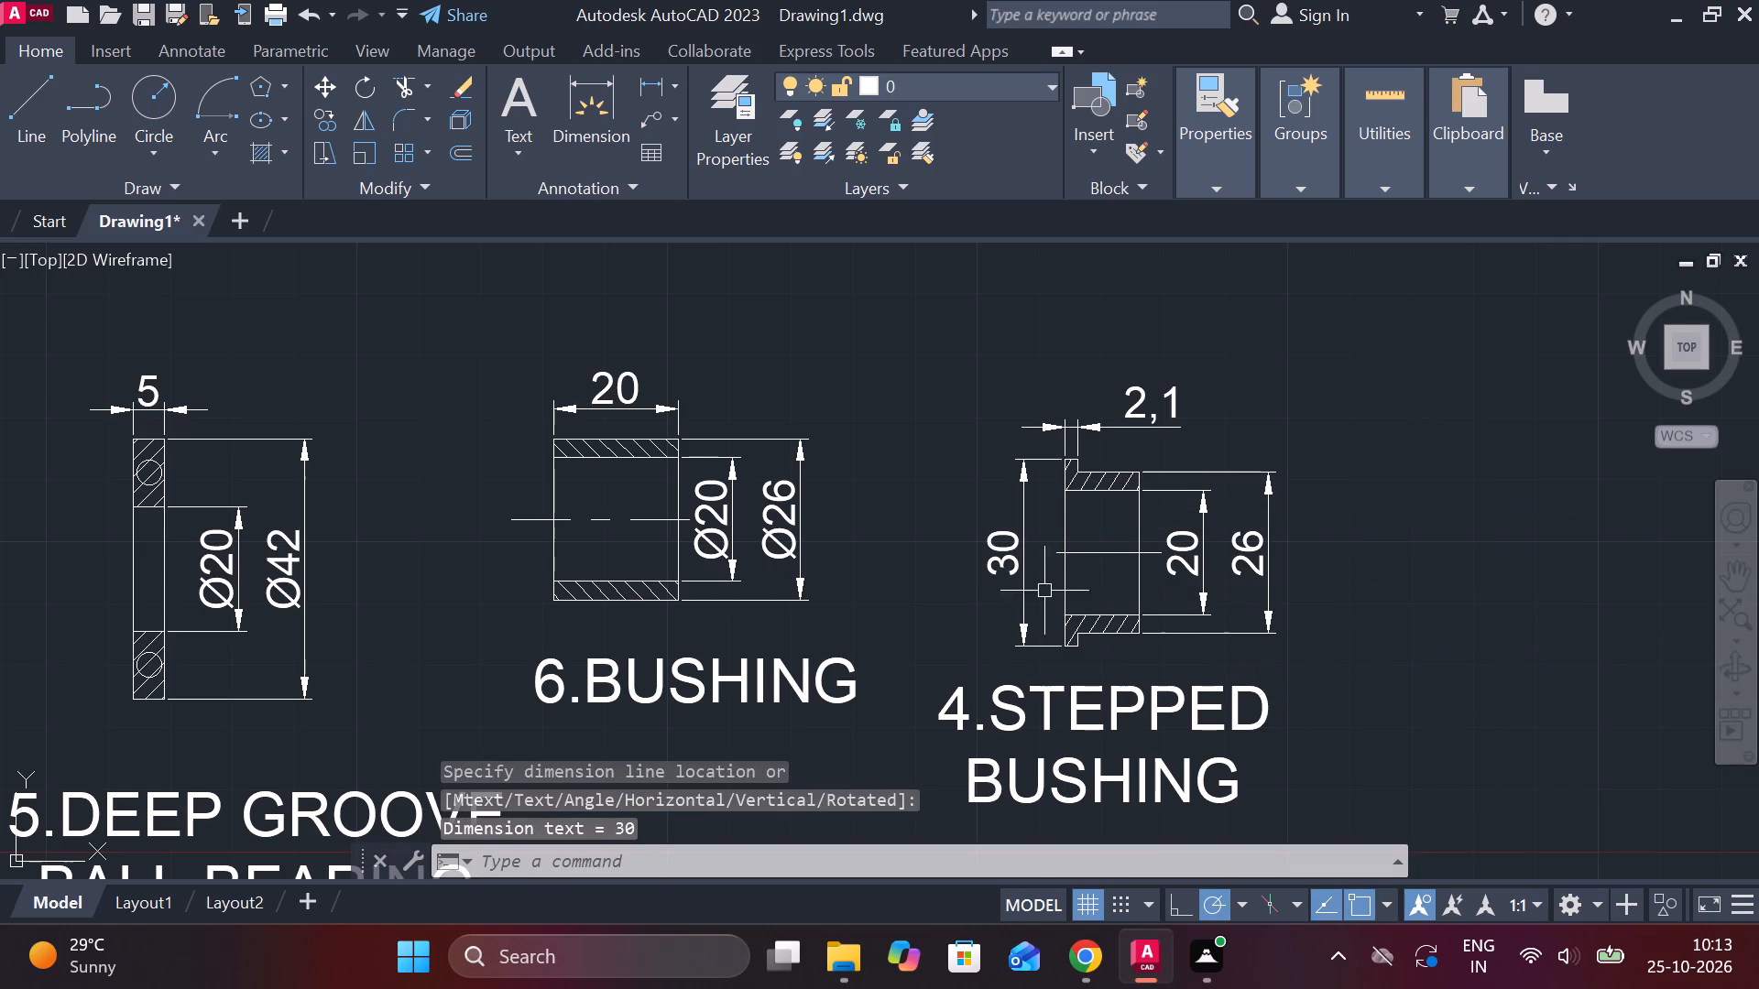
key(Escape)
Add the diameter symbol before the 30, 20 and 26 dimension texts of the stepped bushing.
double_click(1004, 555)
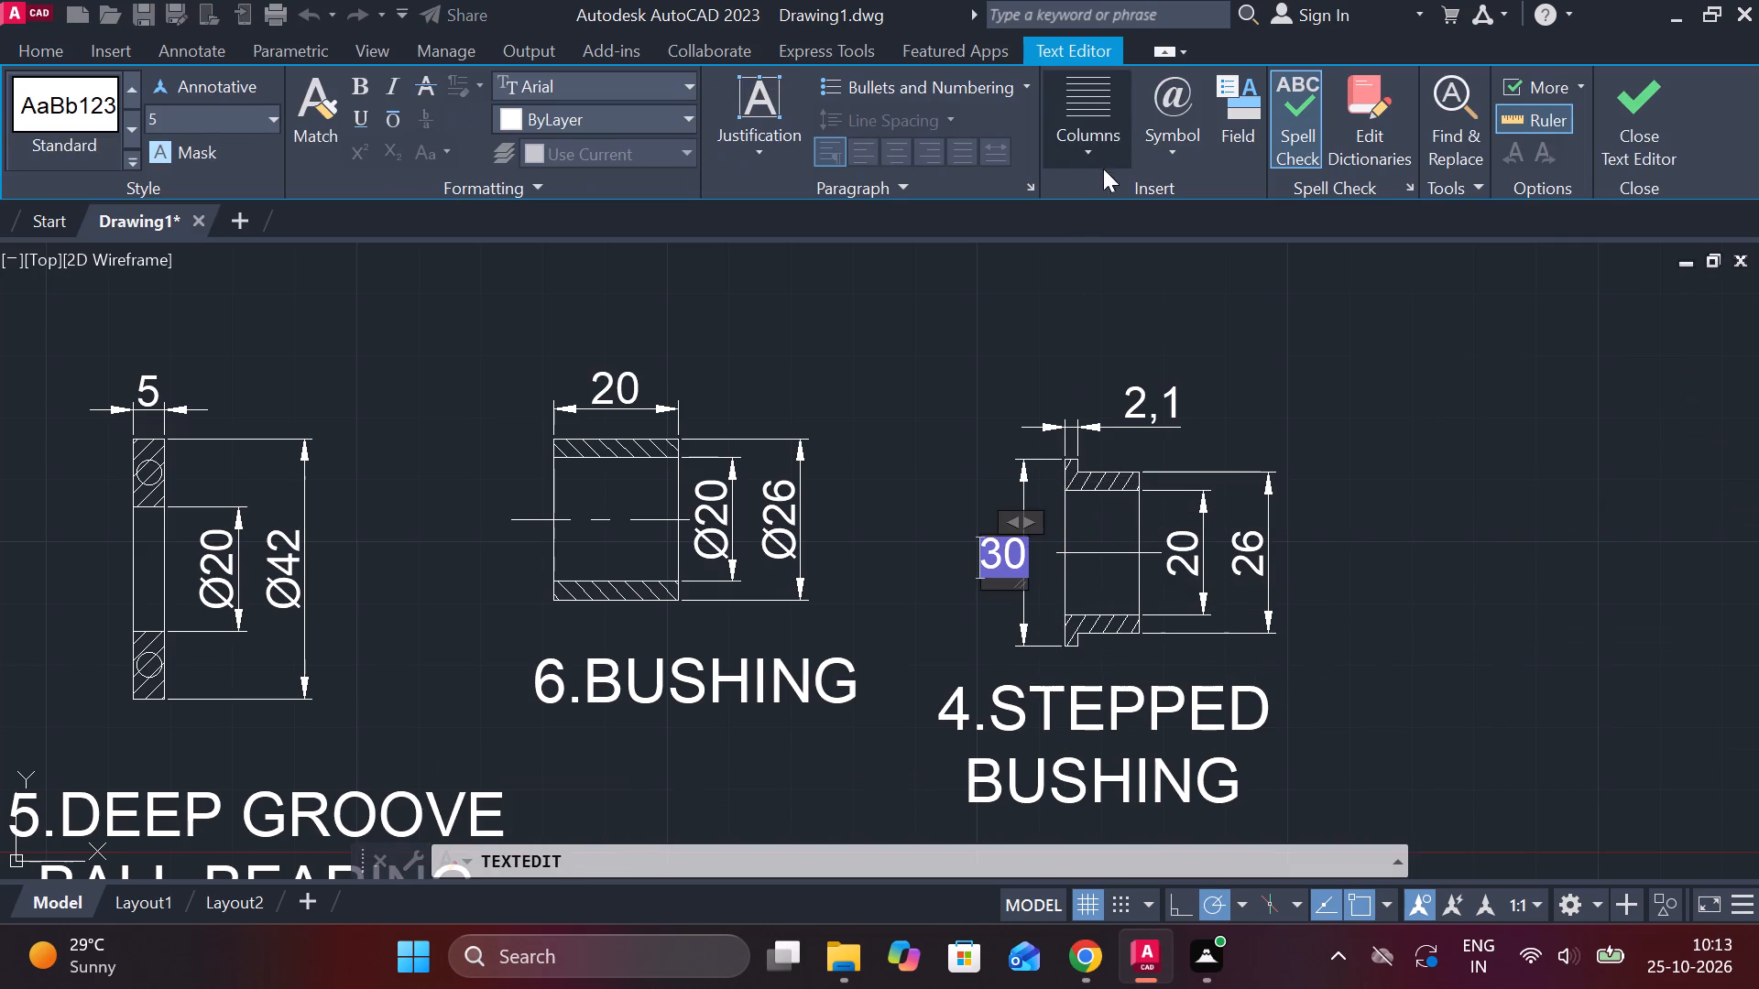
click(1153, 148)
click(1218, 252)
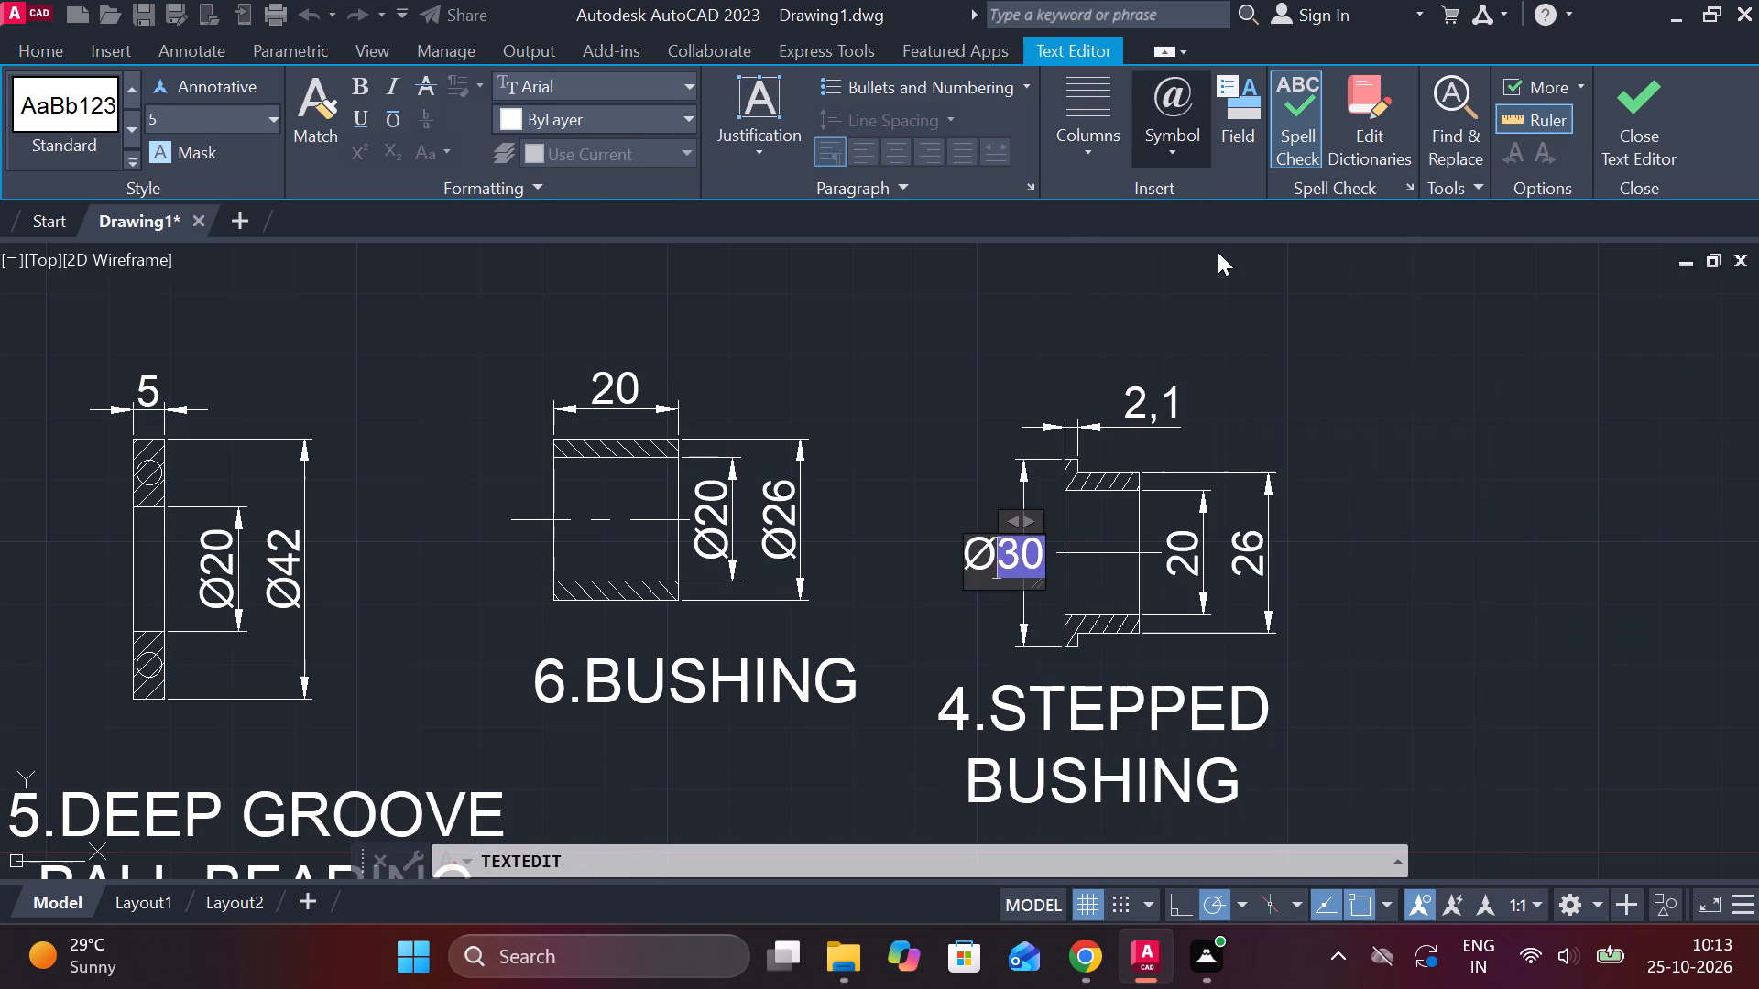
click(1646, 123)
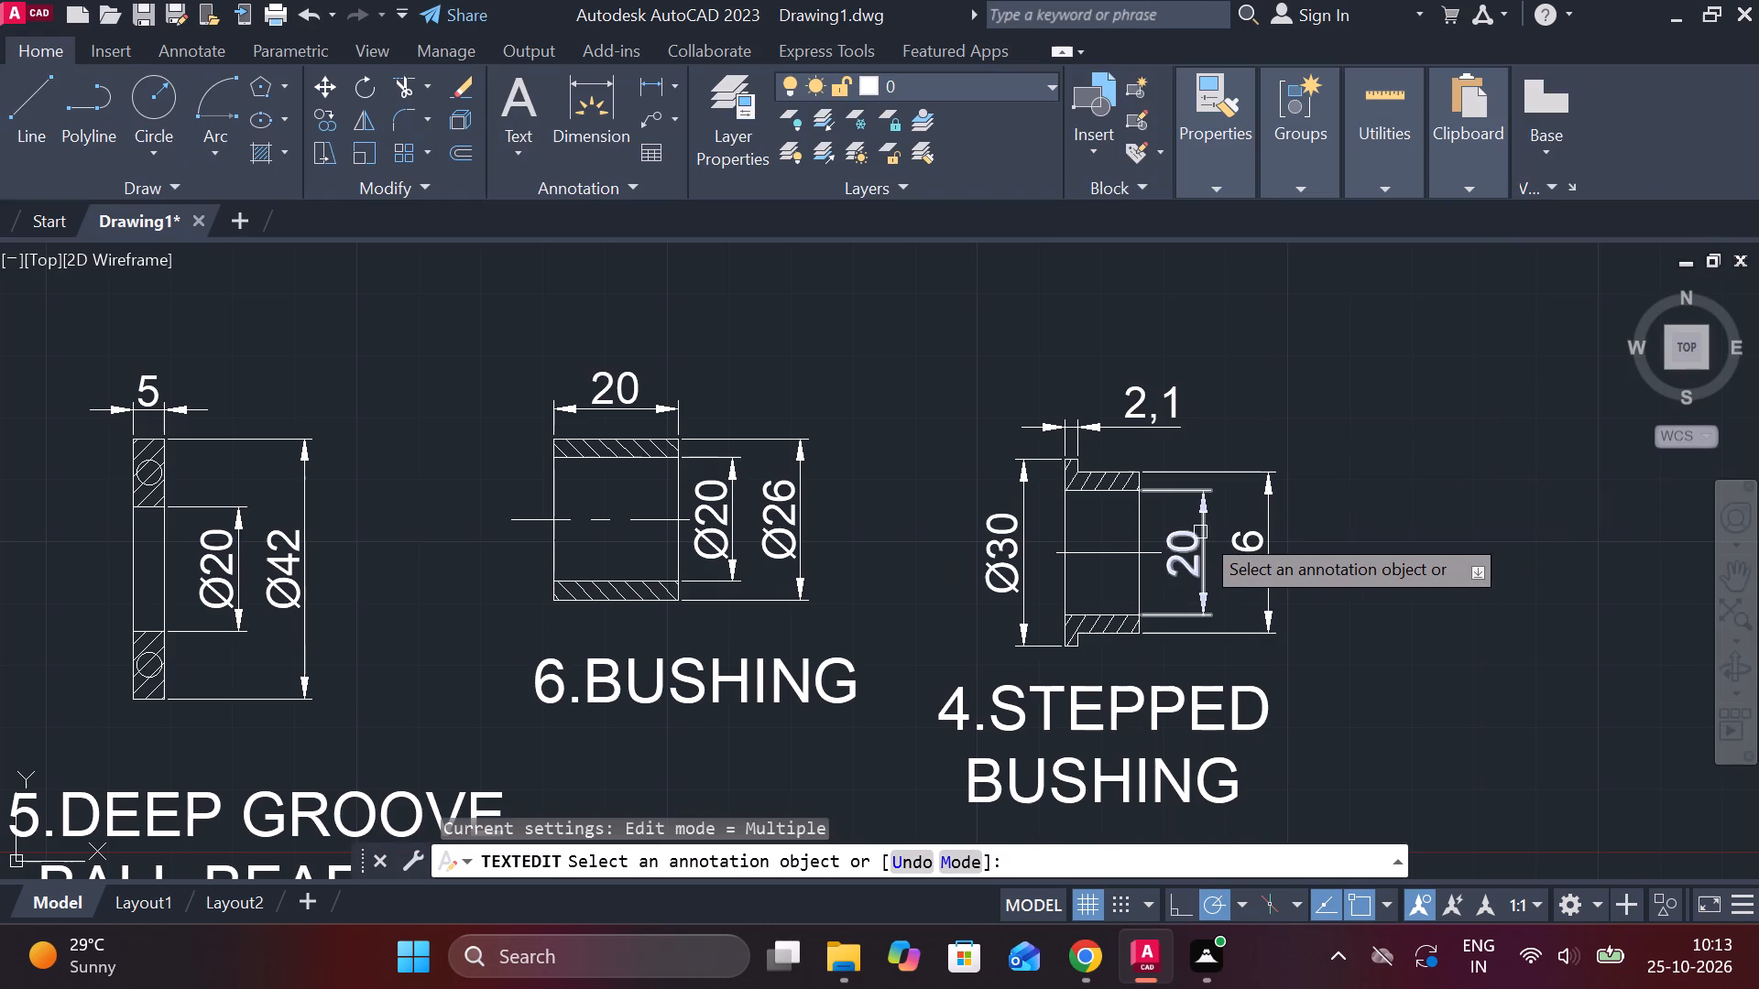
double_click(1184, 532)
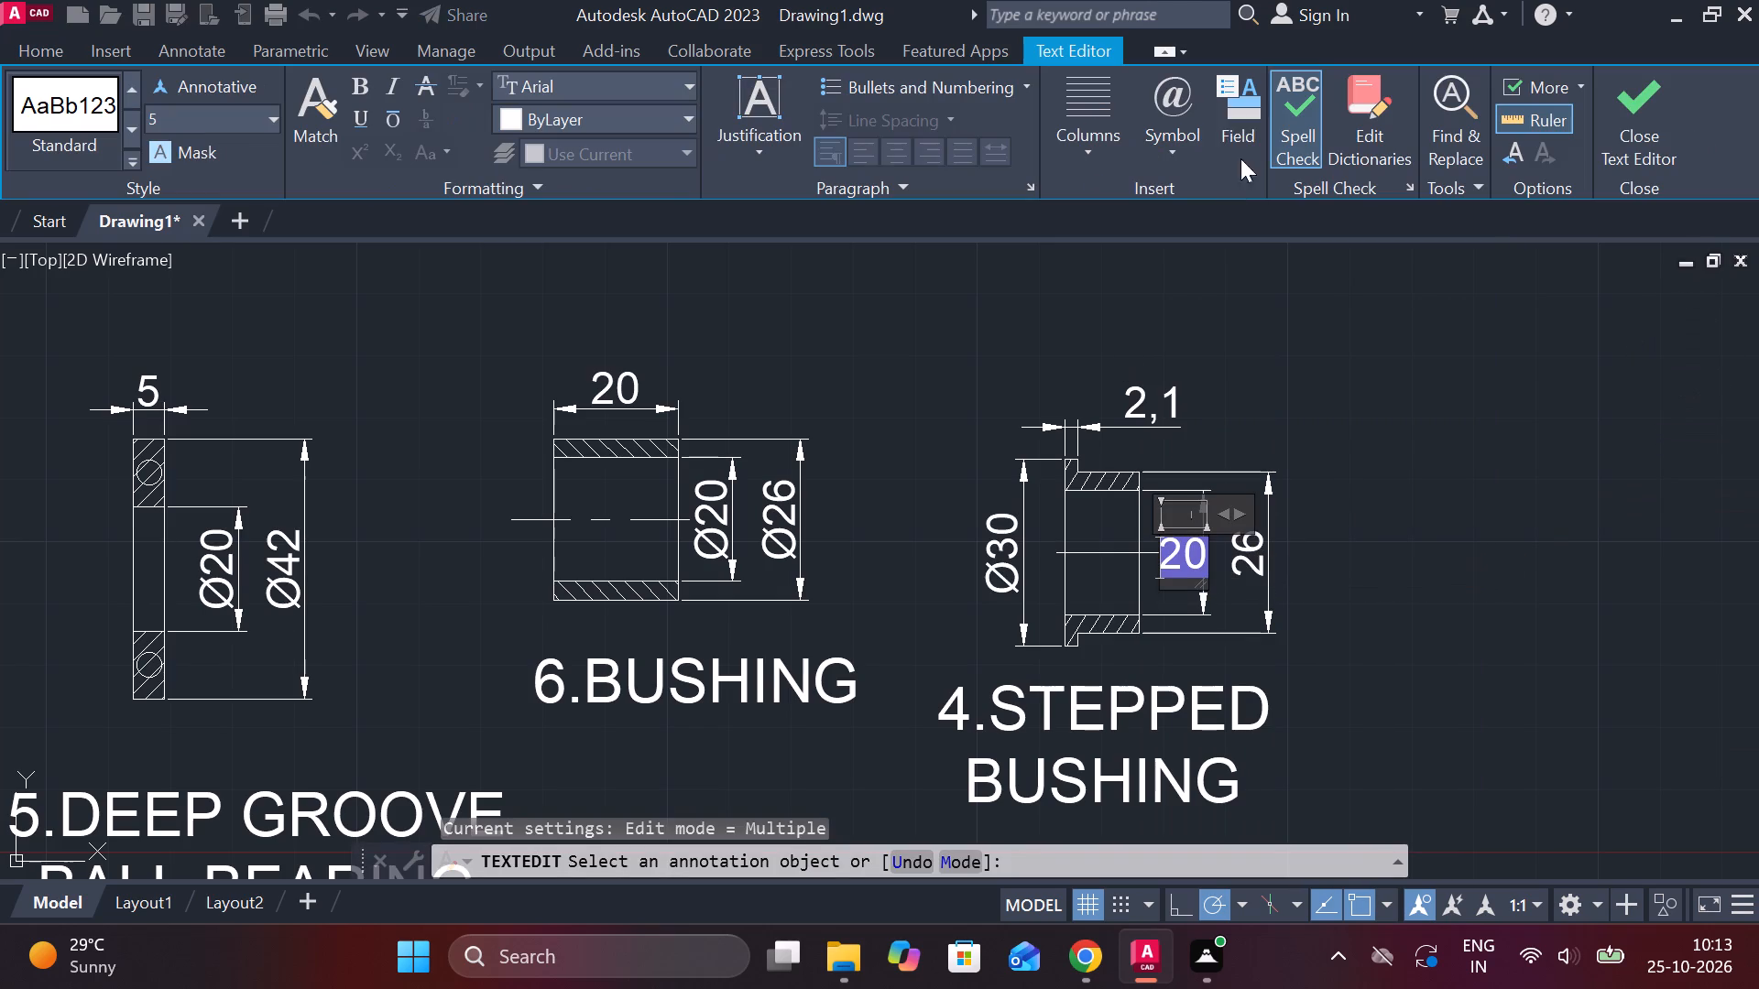
click(1192, 144)
click(1255, 252)
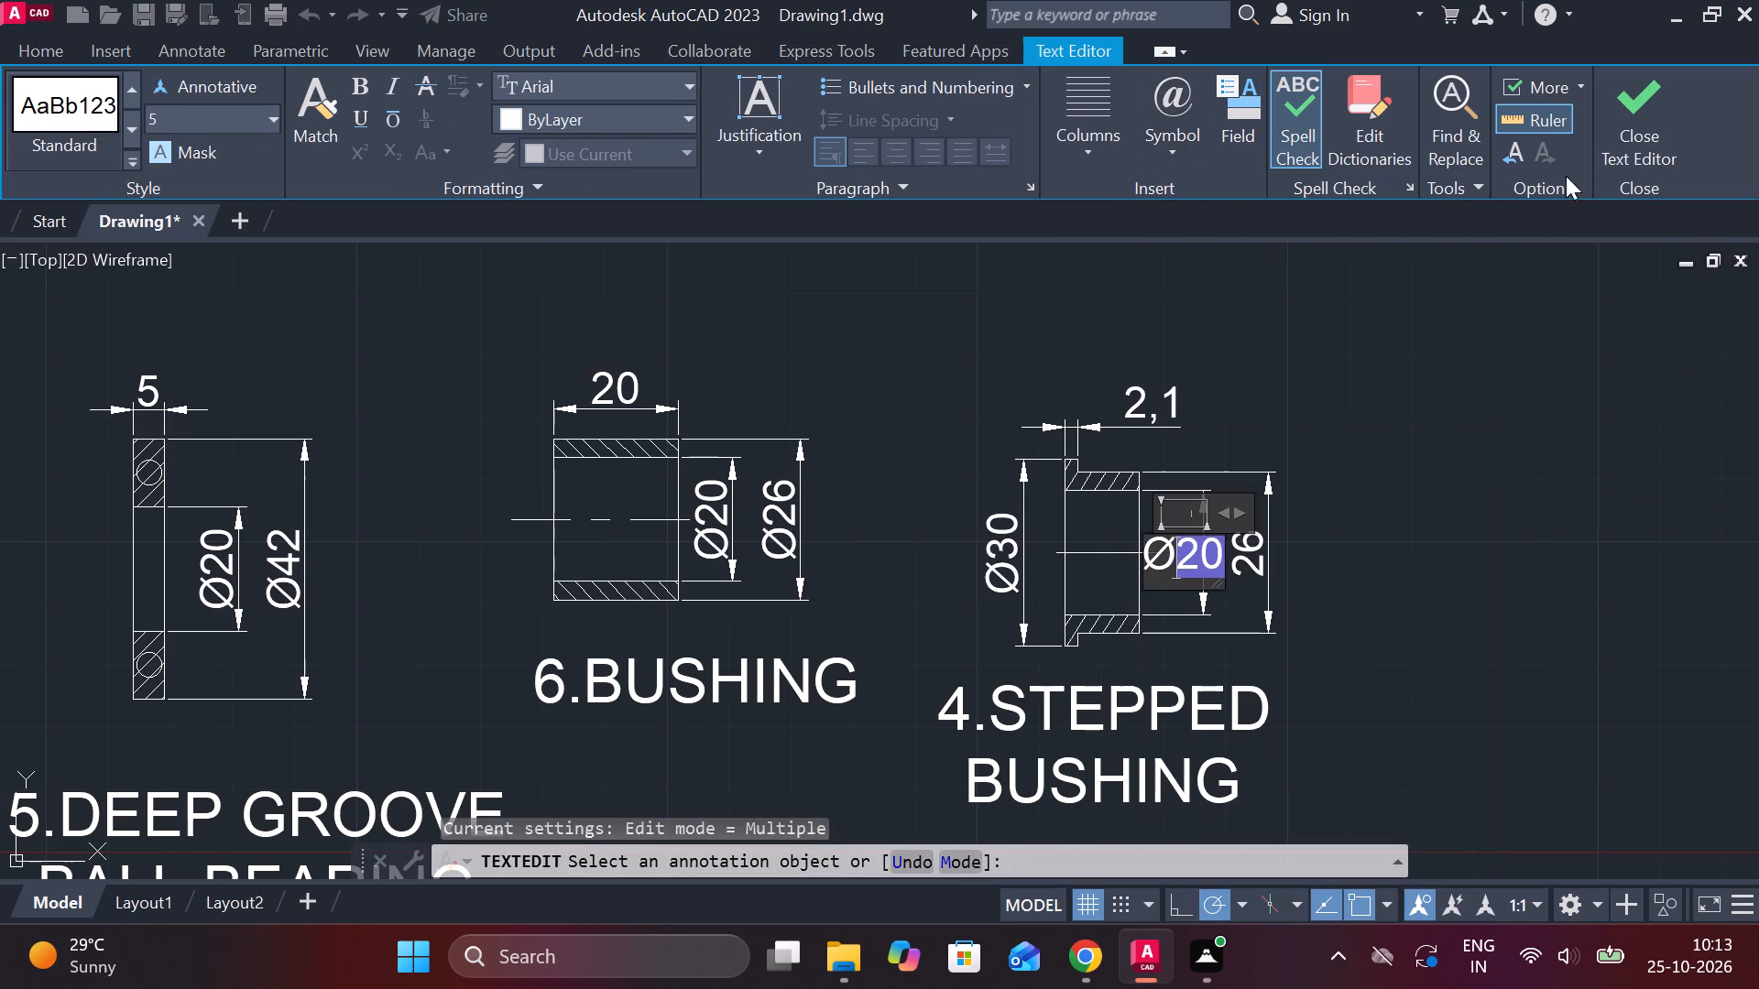
click(1609, 86)
double_click(1237, 529)
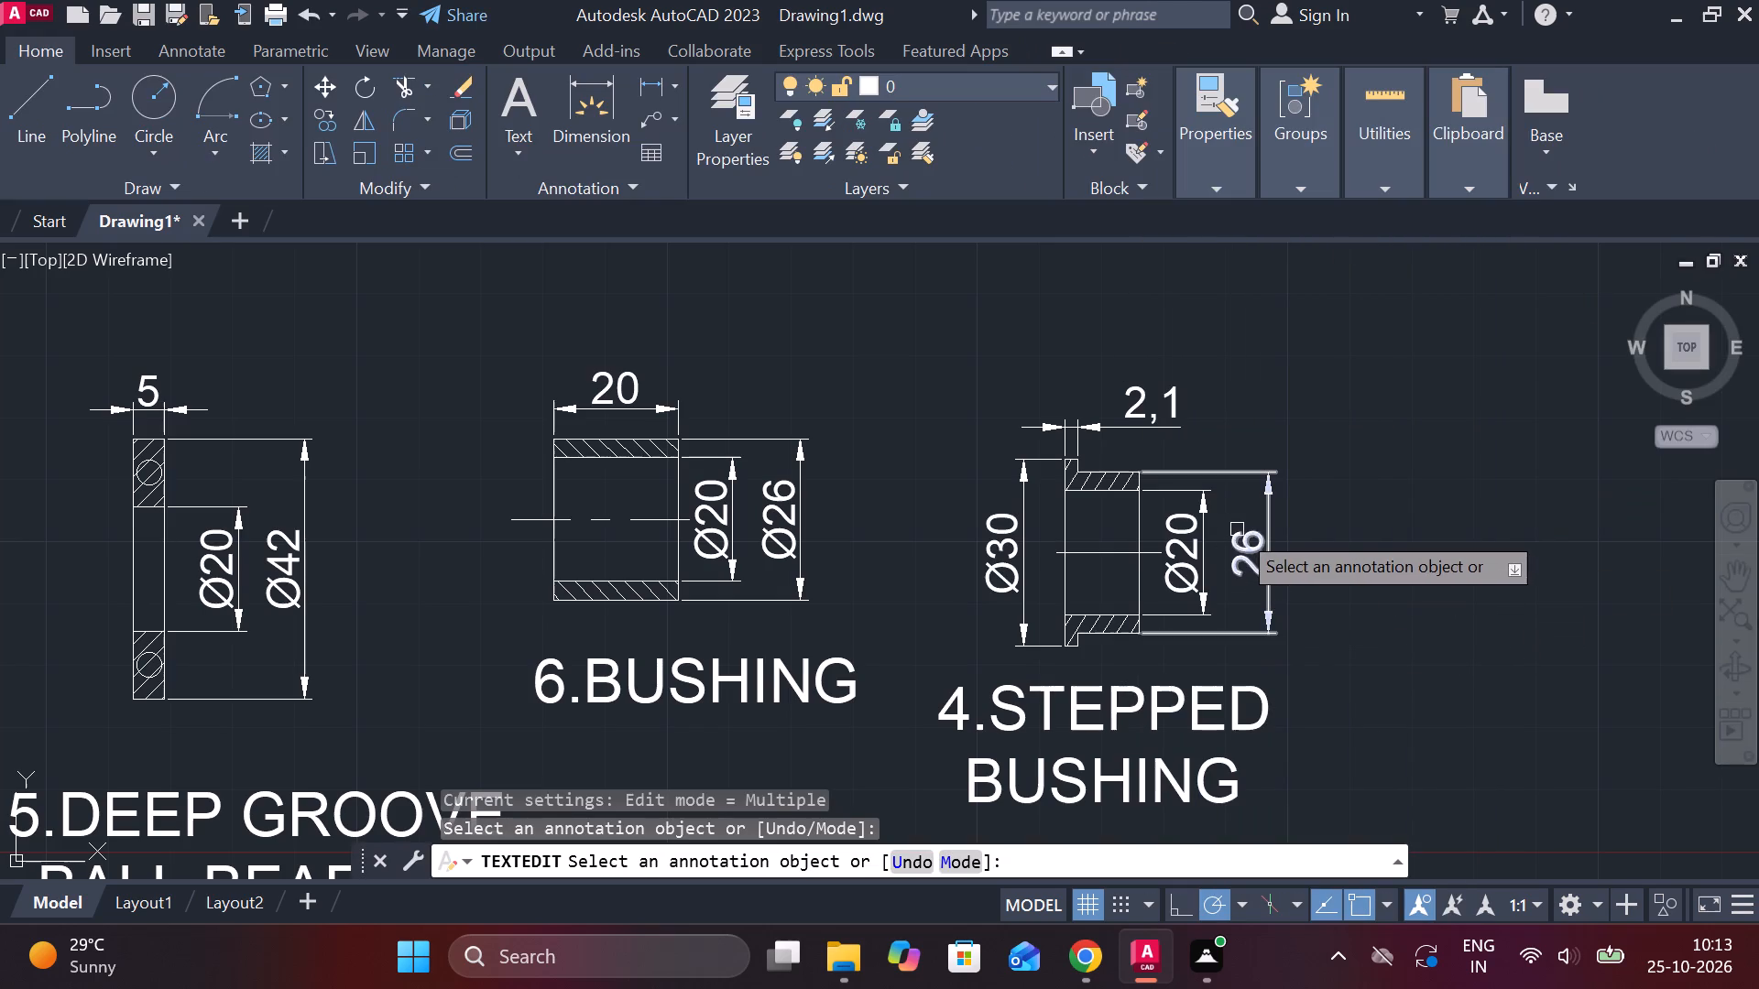
click(1164, 164)
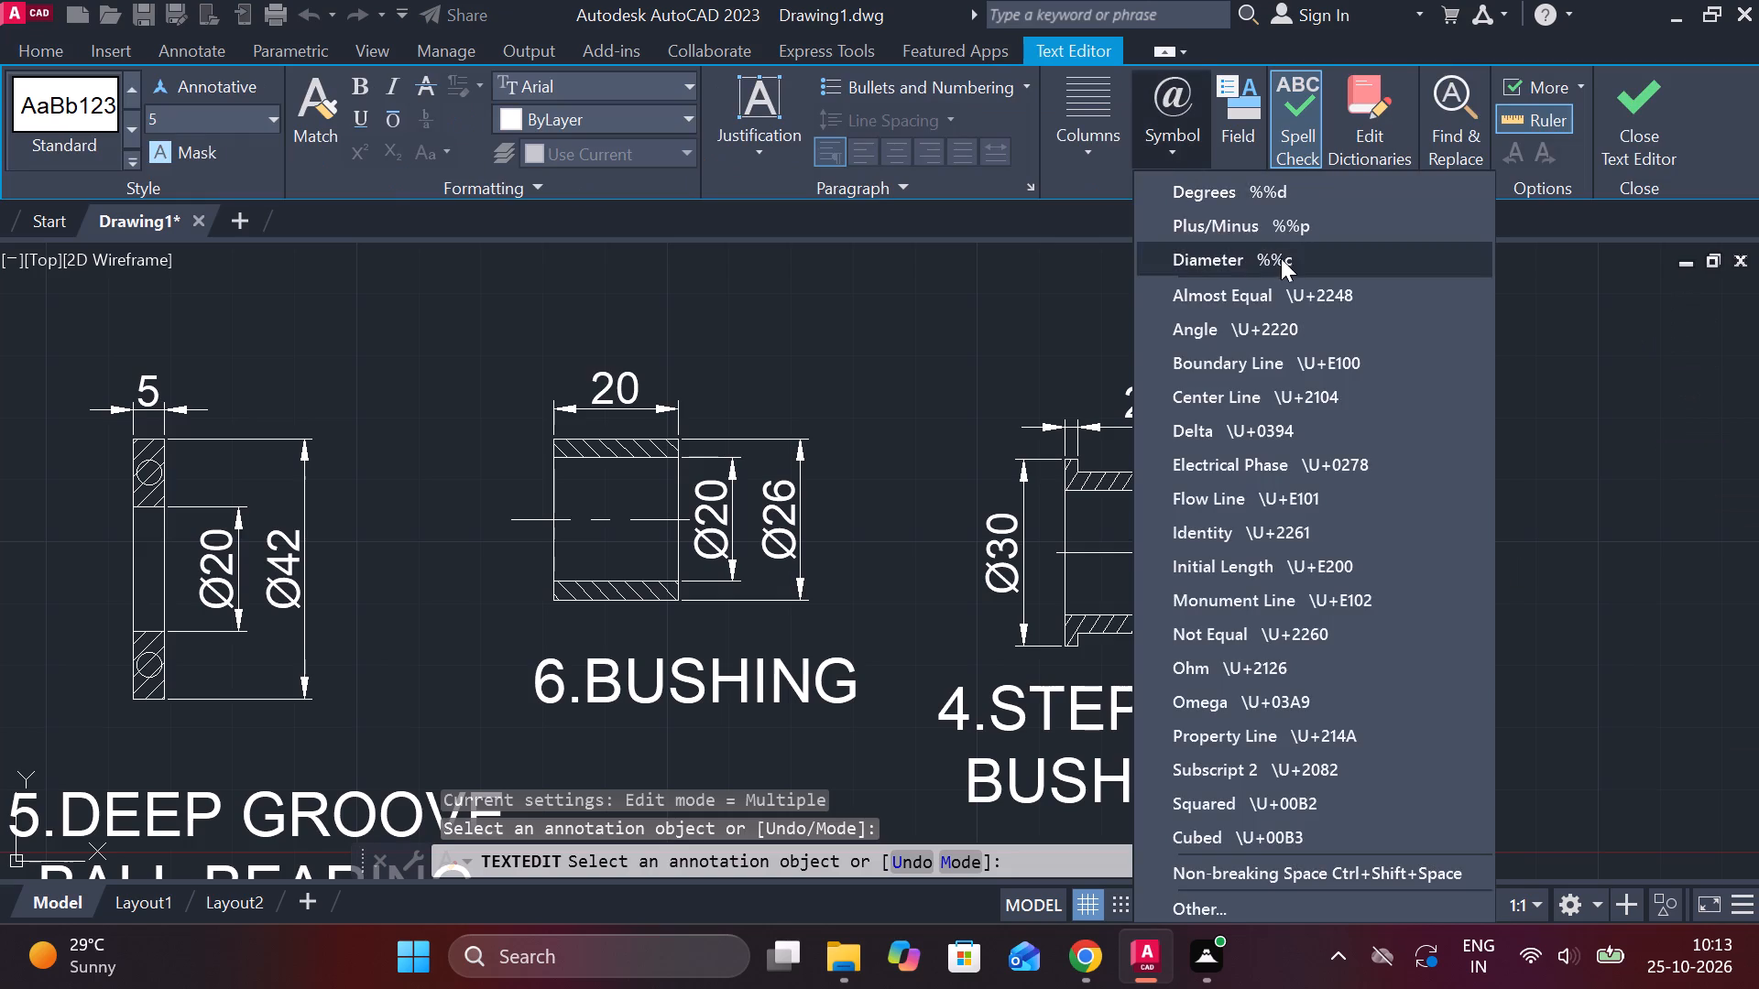
click(1282, 262)
click(1628, 164)
scroll(1419, 664, down, 2)
middle_drag(1424, 653, 1058, 650)
scroll(1084, 637, down, 1)
middle_drag(1083, 676, 1088, 679)
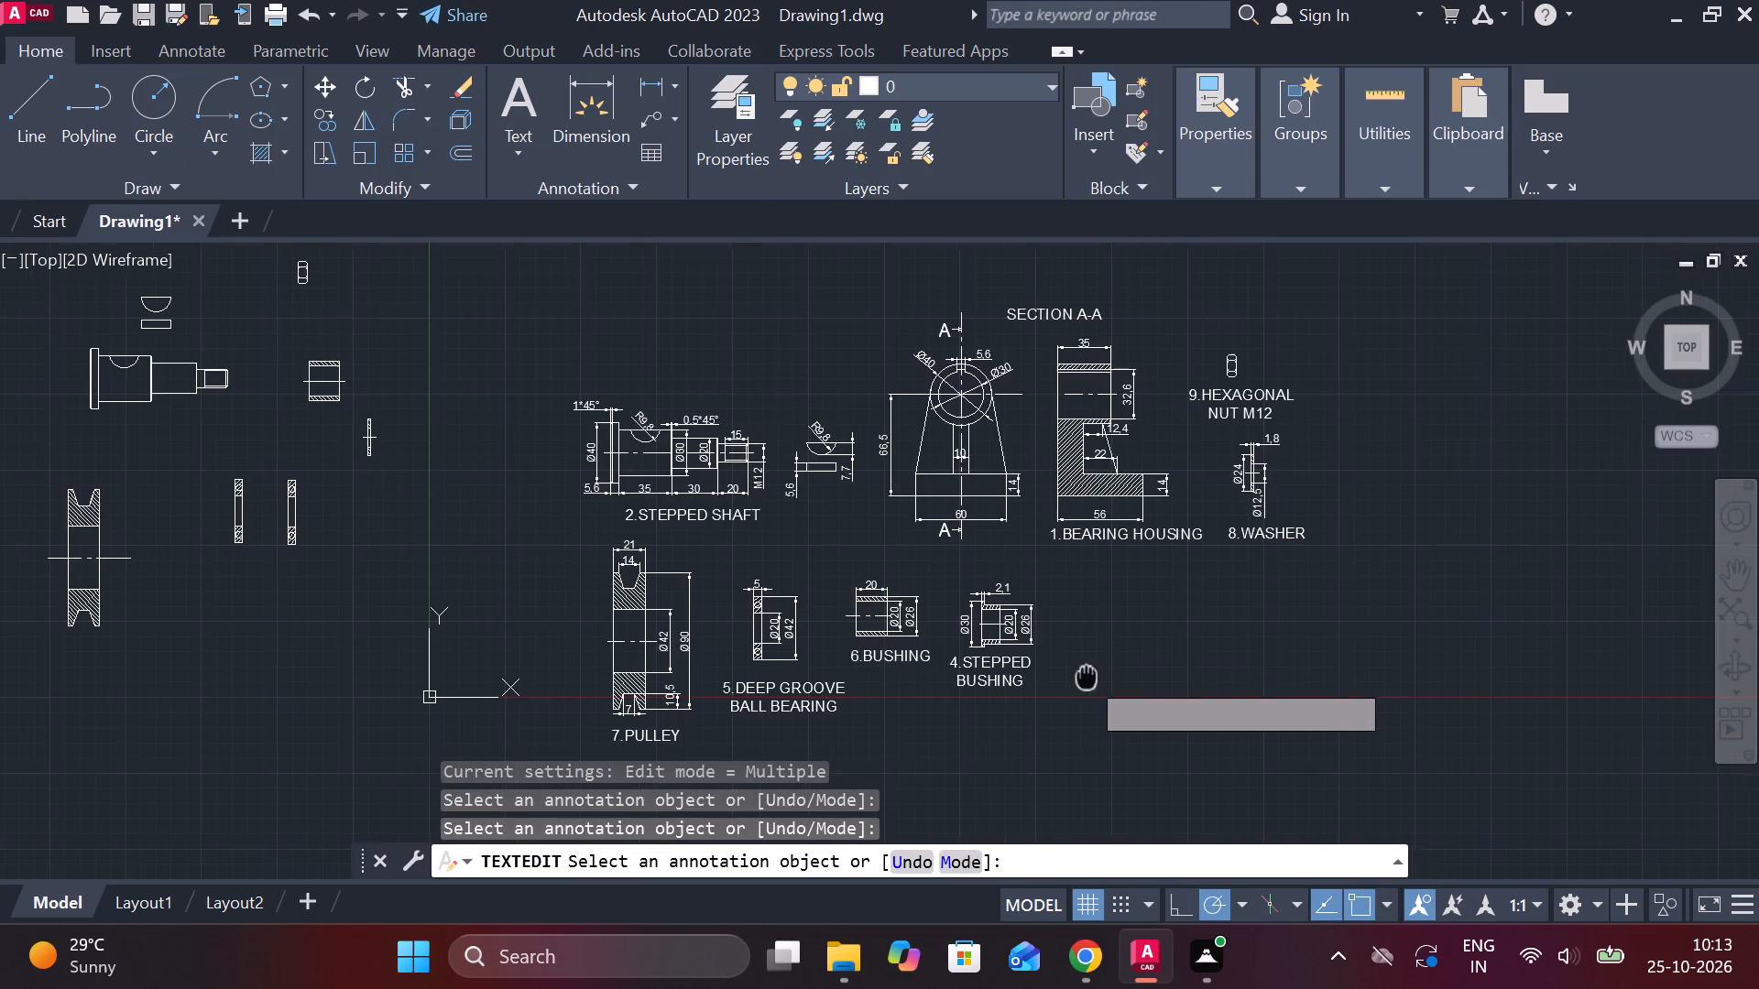
middle_drag(1088, 679, 1218, 614)
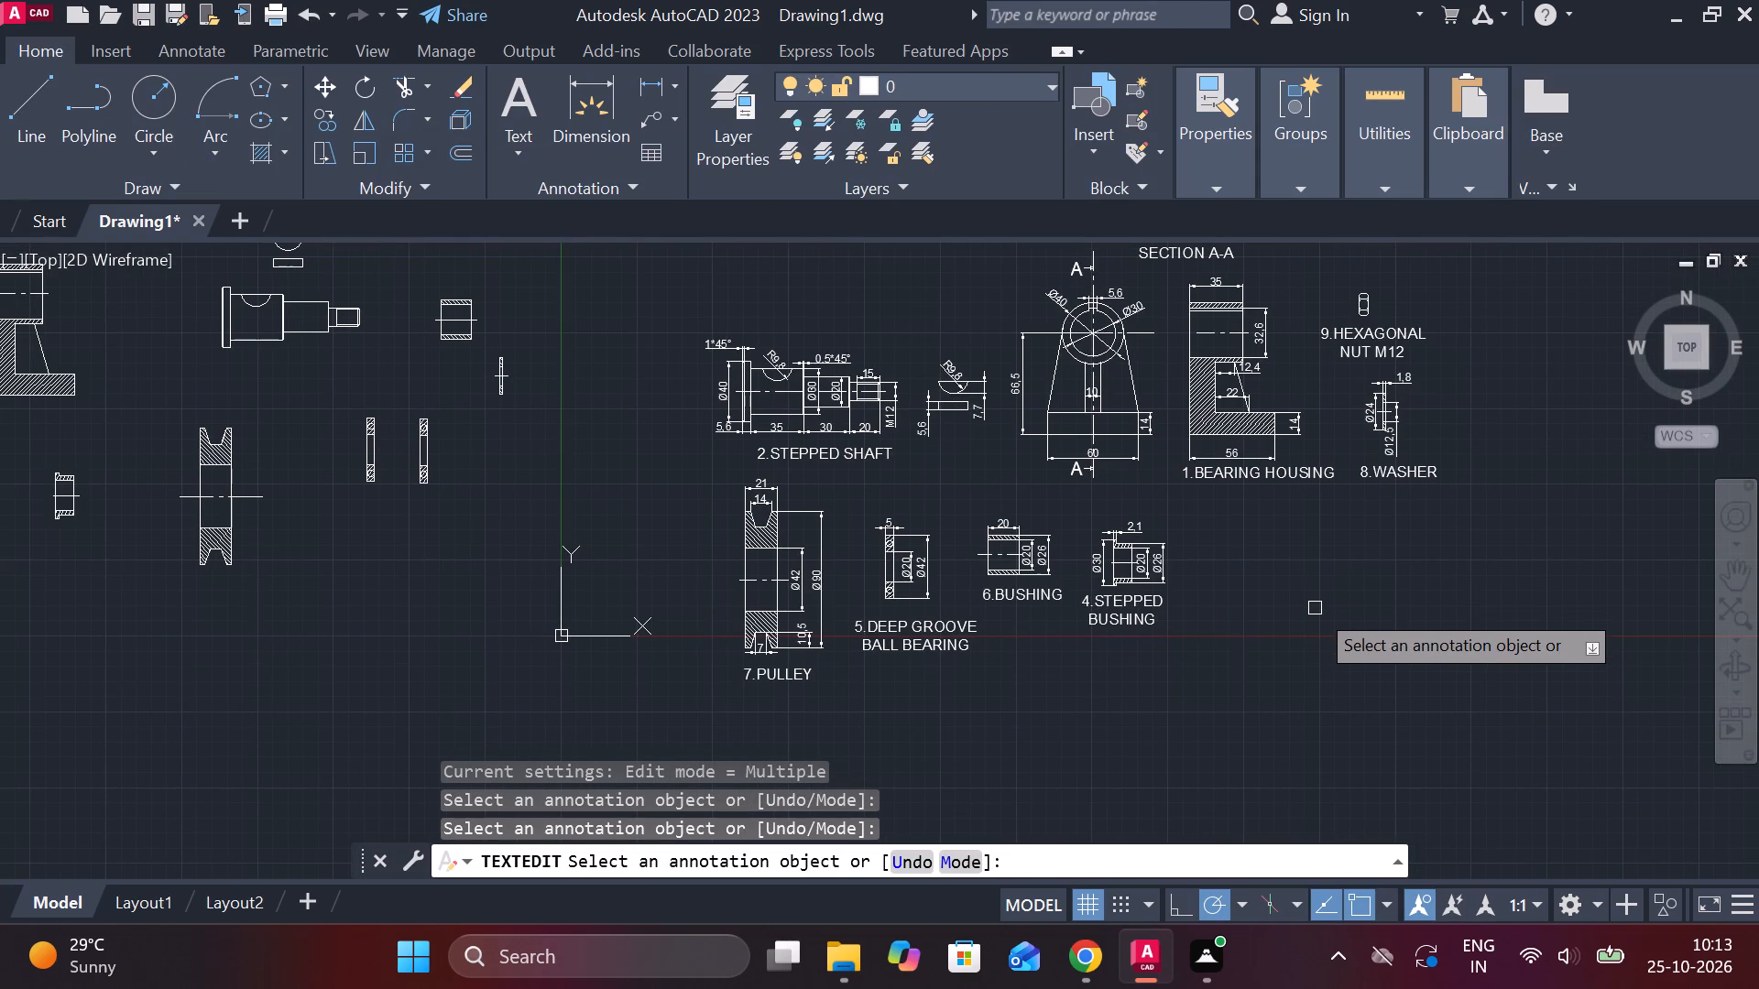
key(Escape)
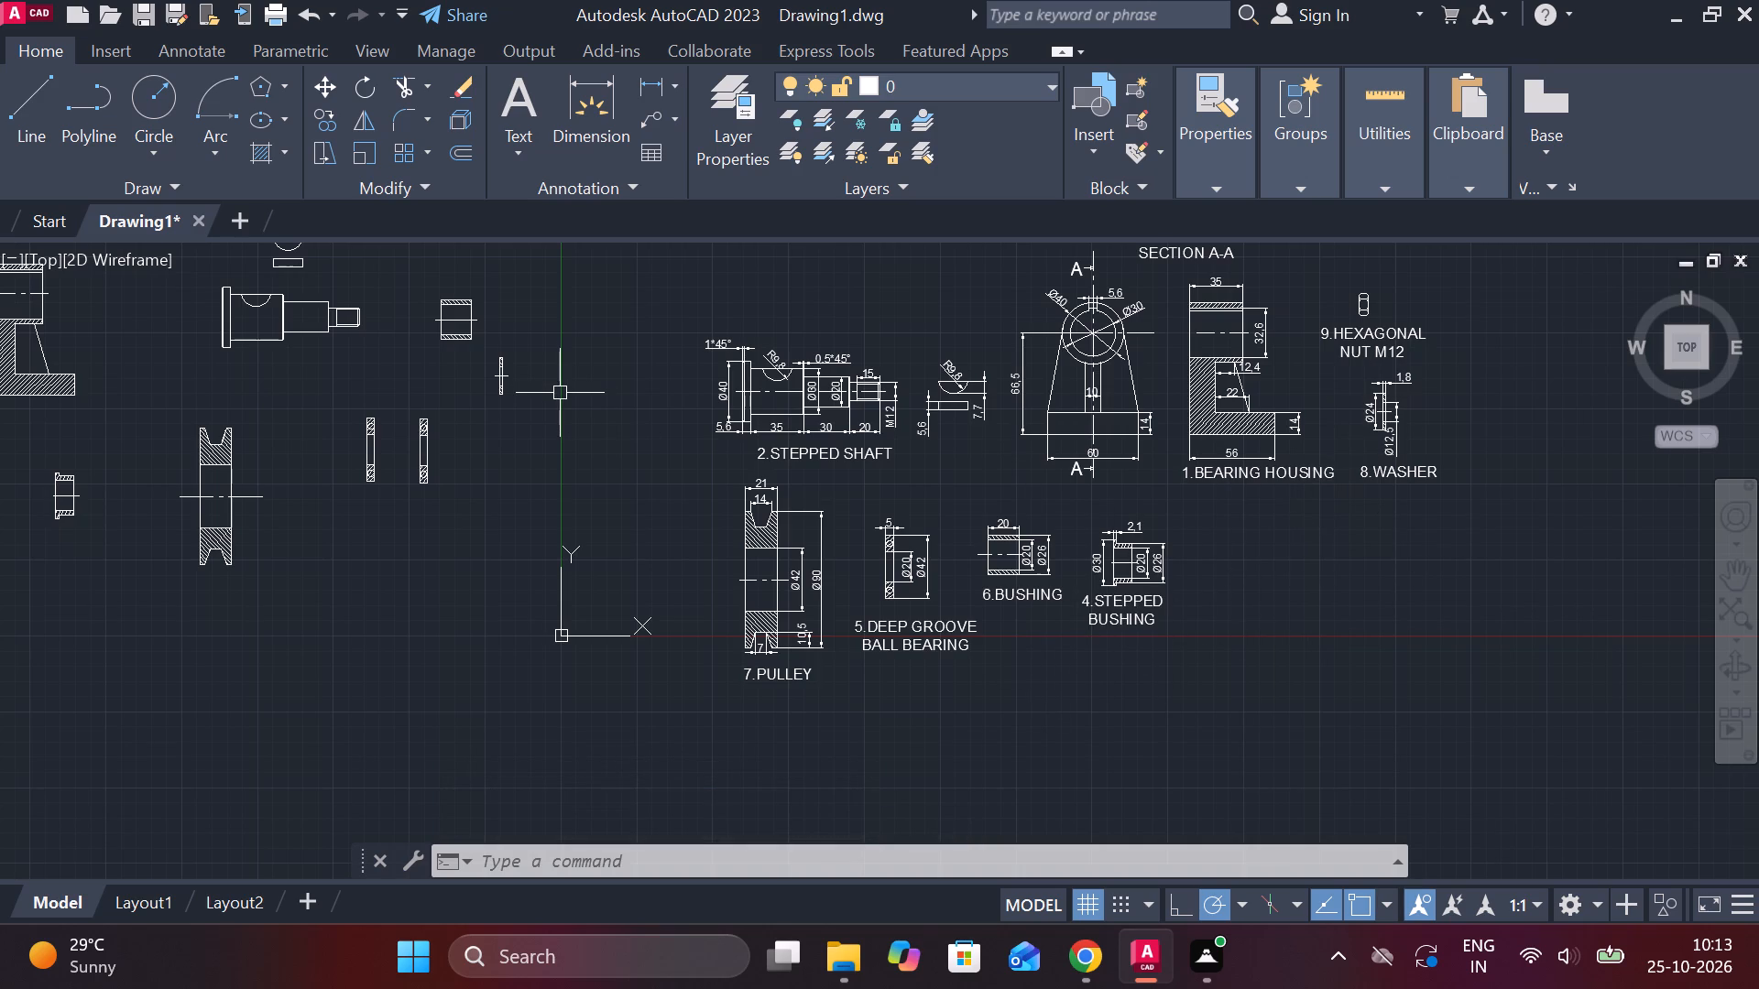
Lengthen the bore centreline of the undimensioned bearing housing copy so it extends well beyond the housing's flat back face.
scroll(571, 429, down, 2)
scroll(337, 461, up, 2)
middle_drag(571, 511, 939, 636)
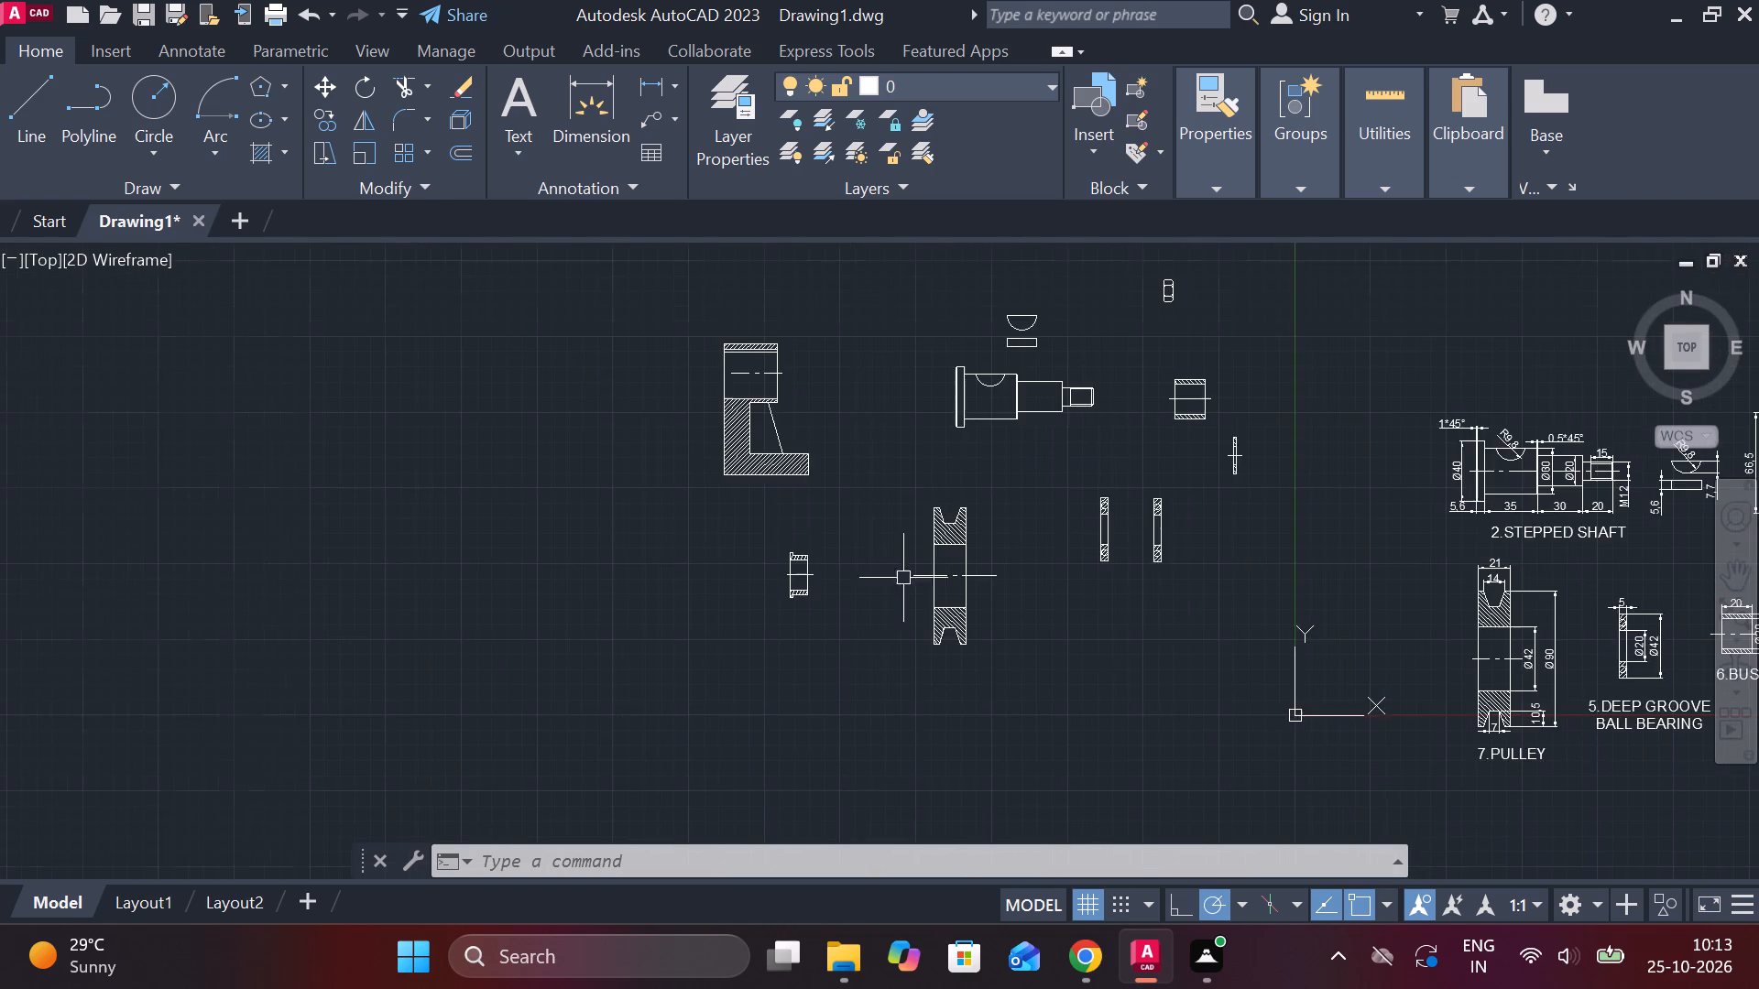
scroll(692, 426, up, 2)
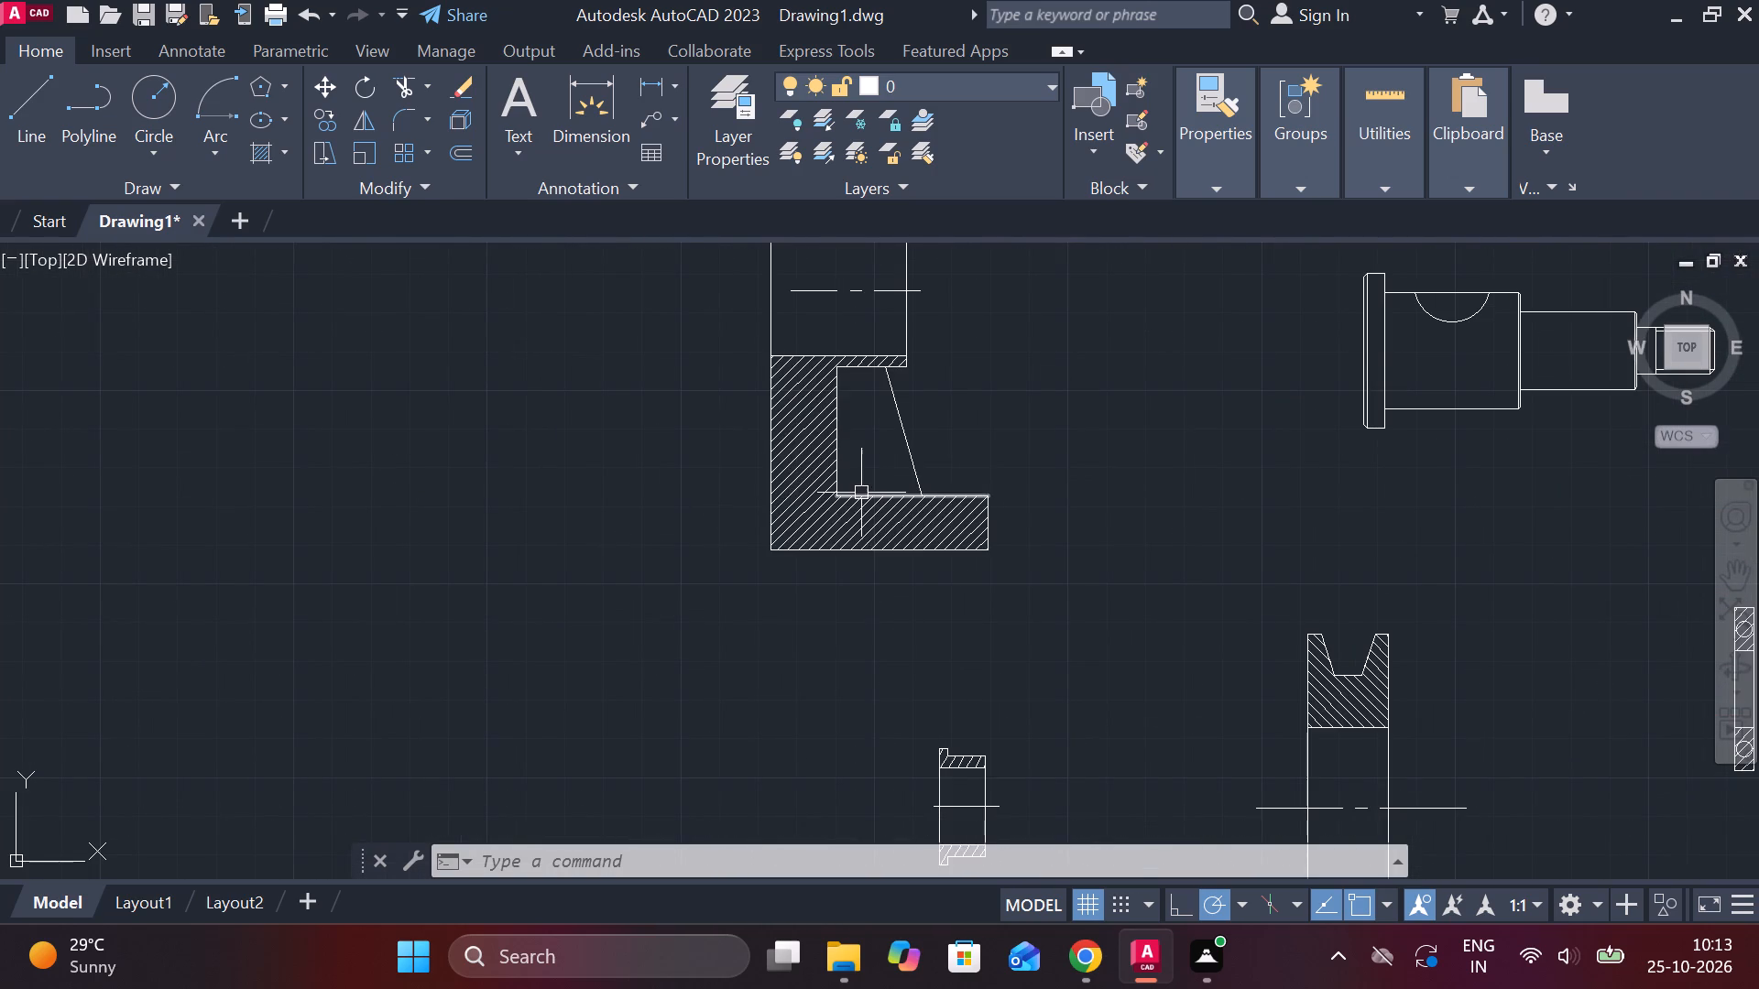
scroll(861, 493, down, 1)
middle_drag(1076, 446, 994, 496)
middle_drag(1109, 502, 1018, 574)
click(656, 486)
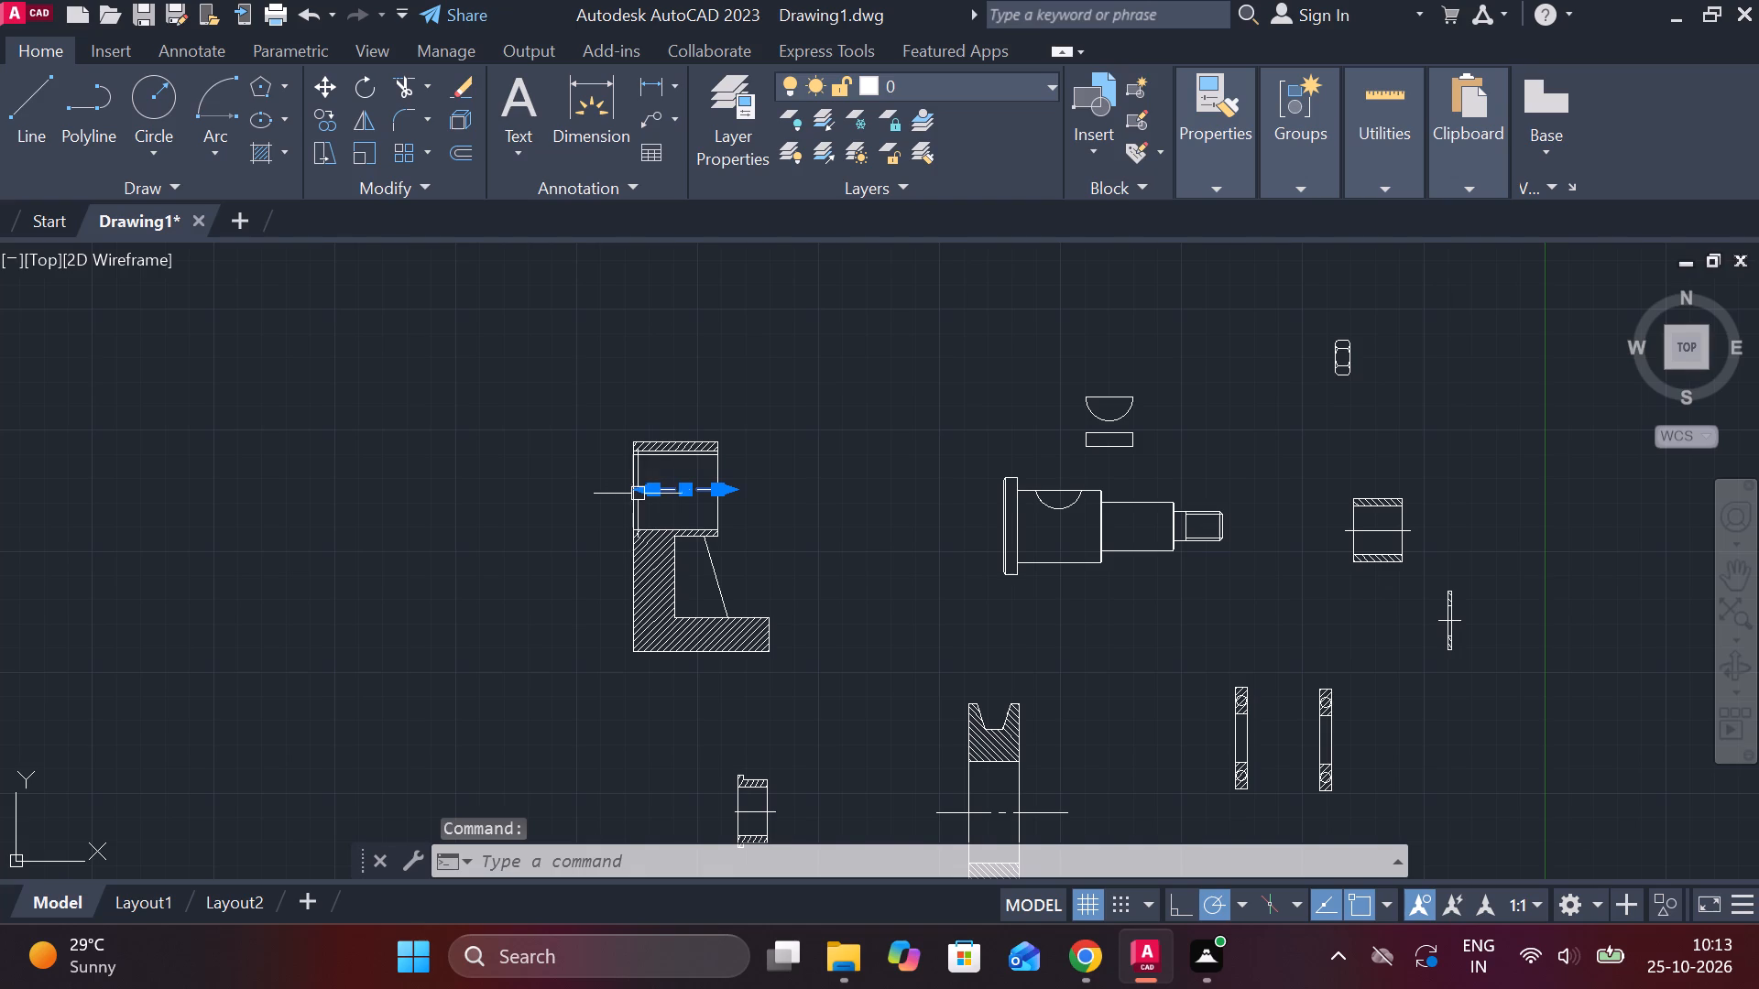
click(639, 486)
click(559, 490)
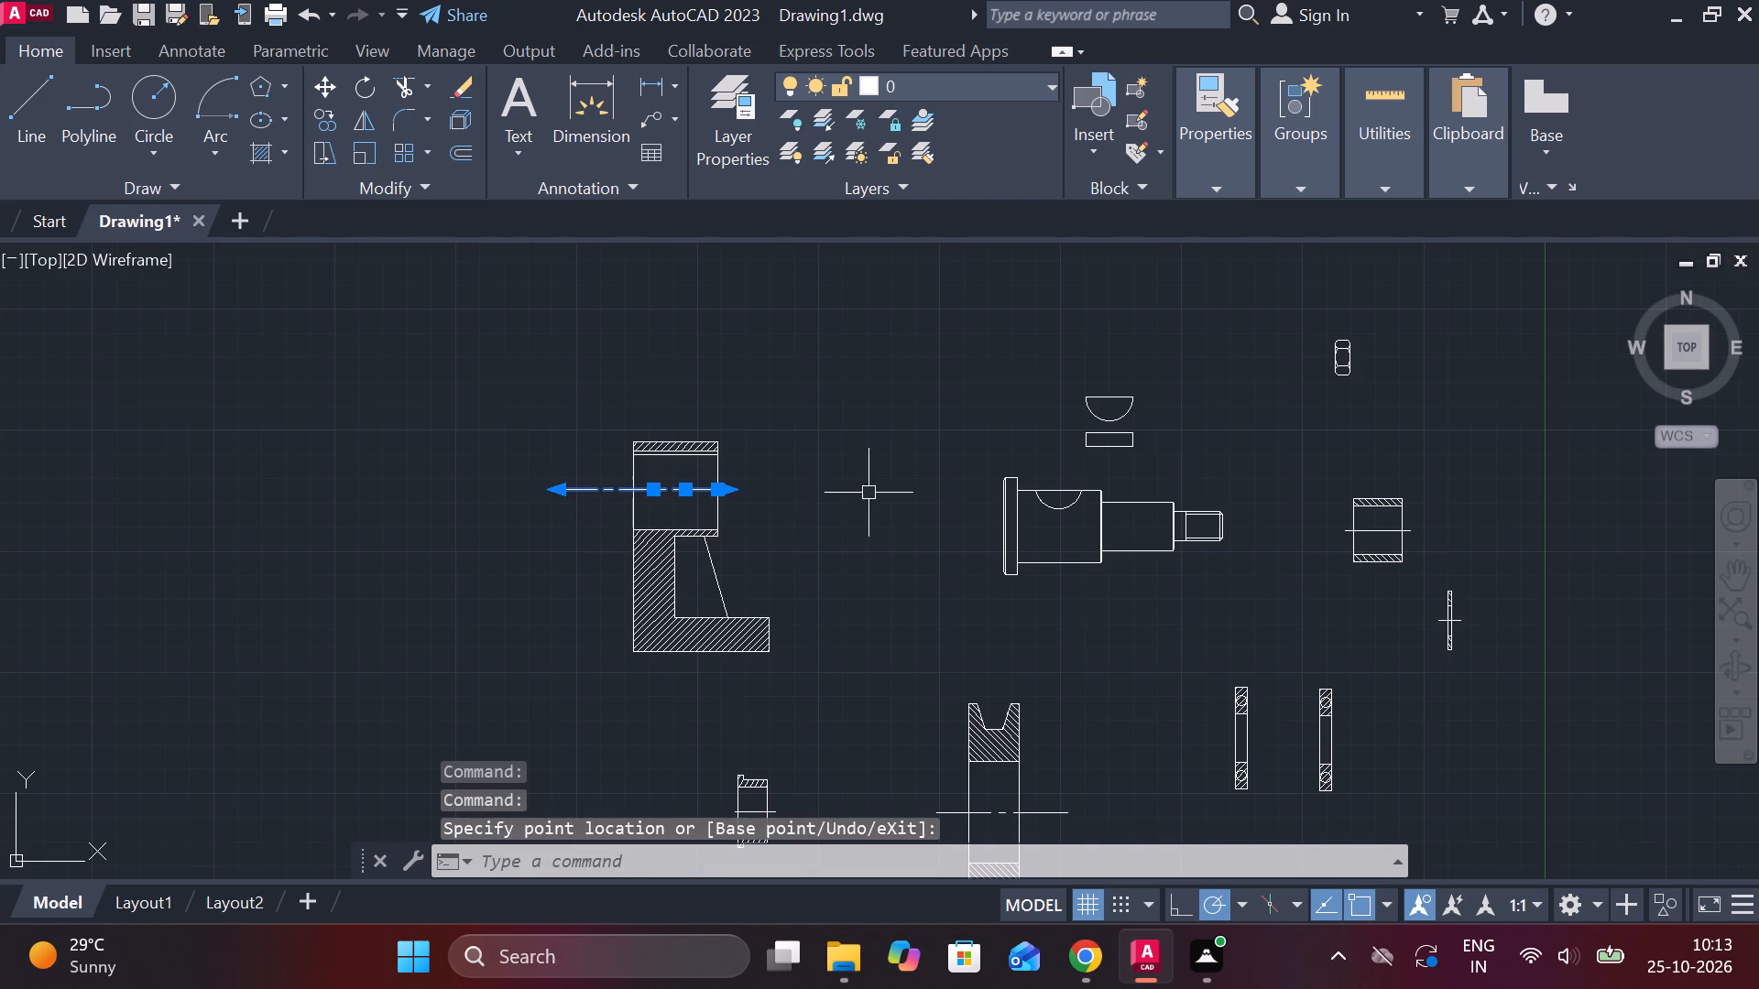
key(Escape)
Move the undimensioned stepped shaft into the housing bore, placing its collar's inner face centre where the centreline meets the back face.
middle_drag(1118, 603, 966, 638)
scroll(941, 560, up, 2)
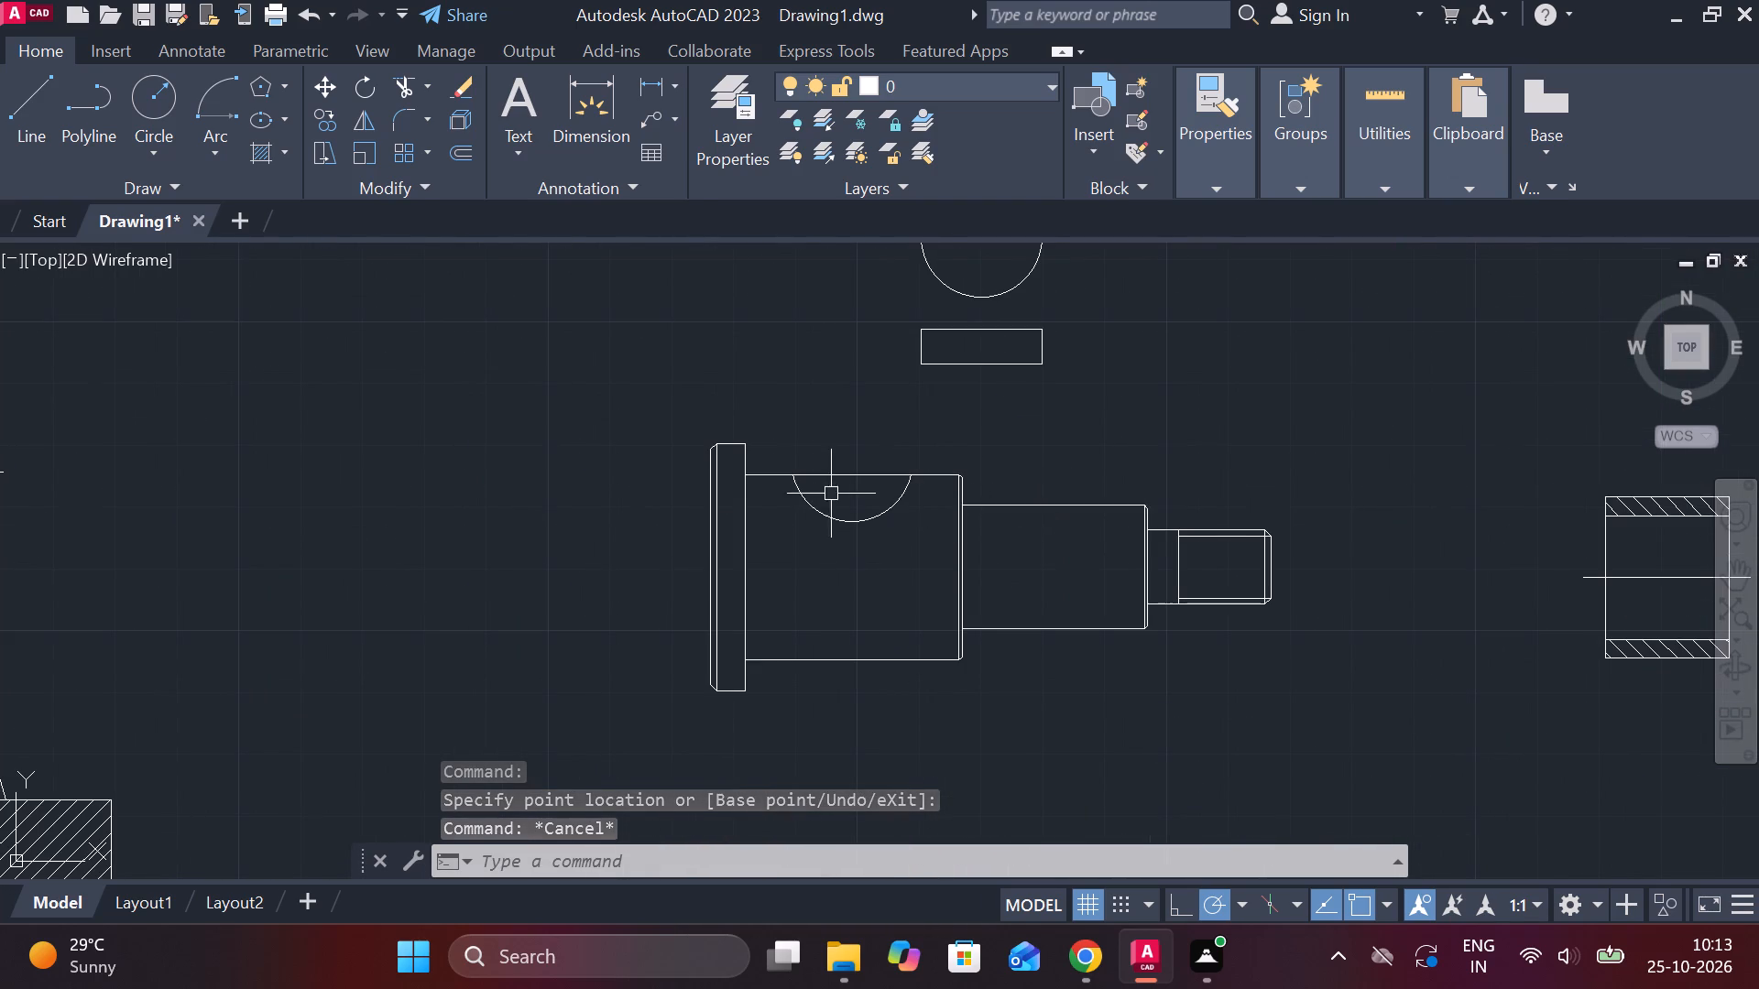
click(600, 368)
click(1390, 736)
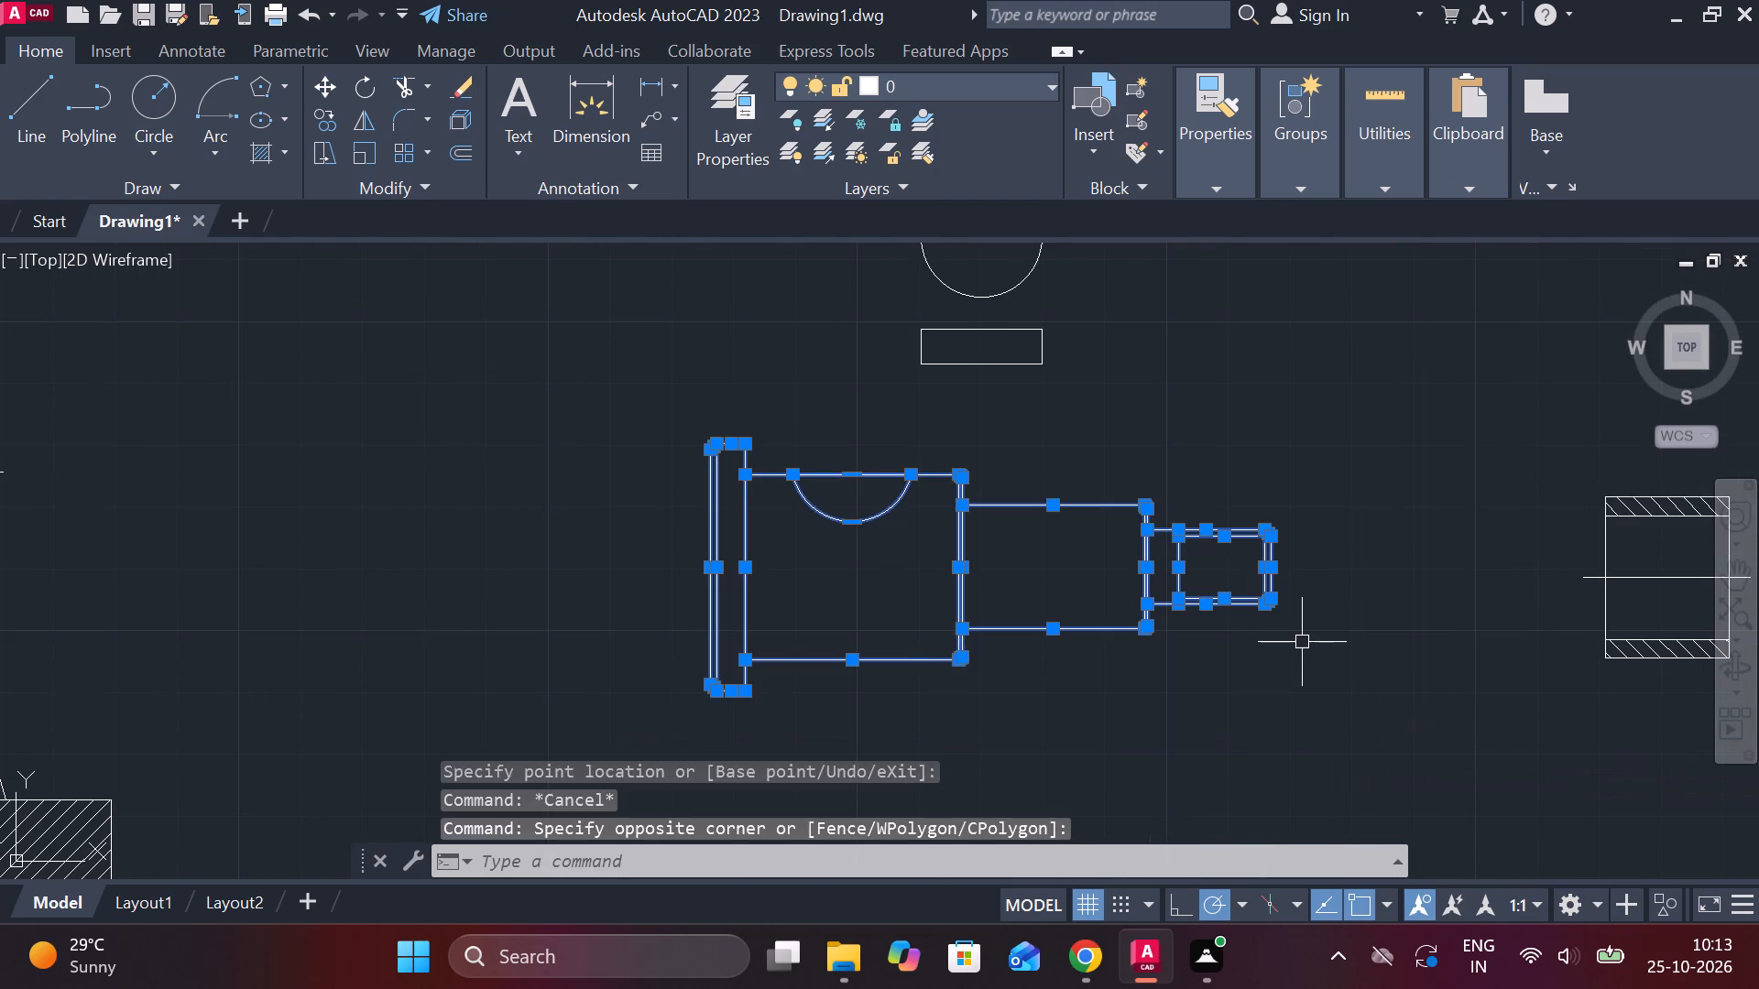
key(m)
key(Return)
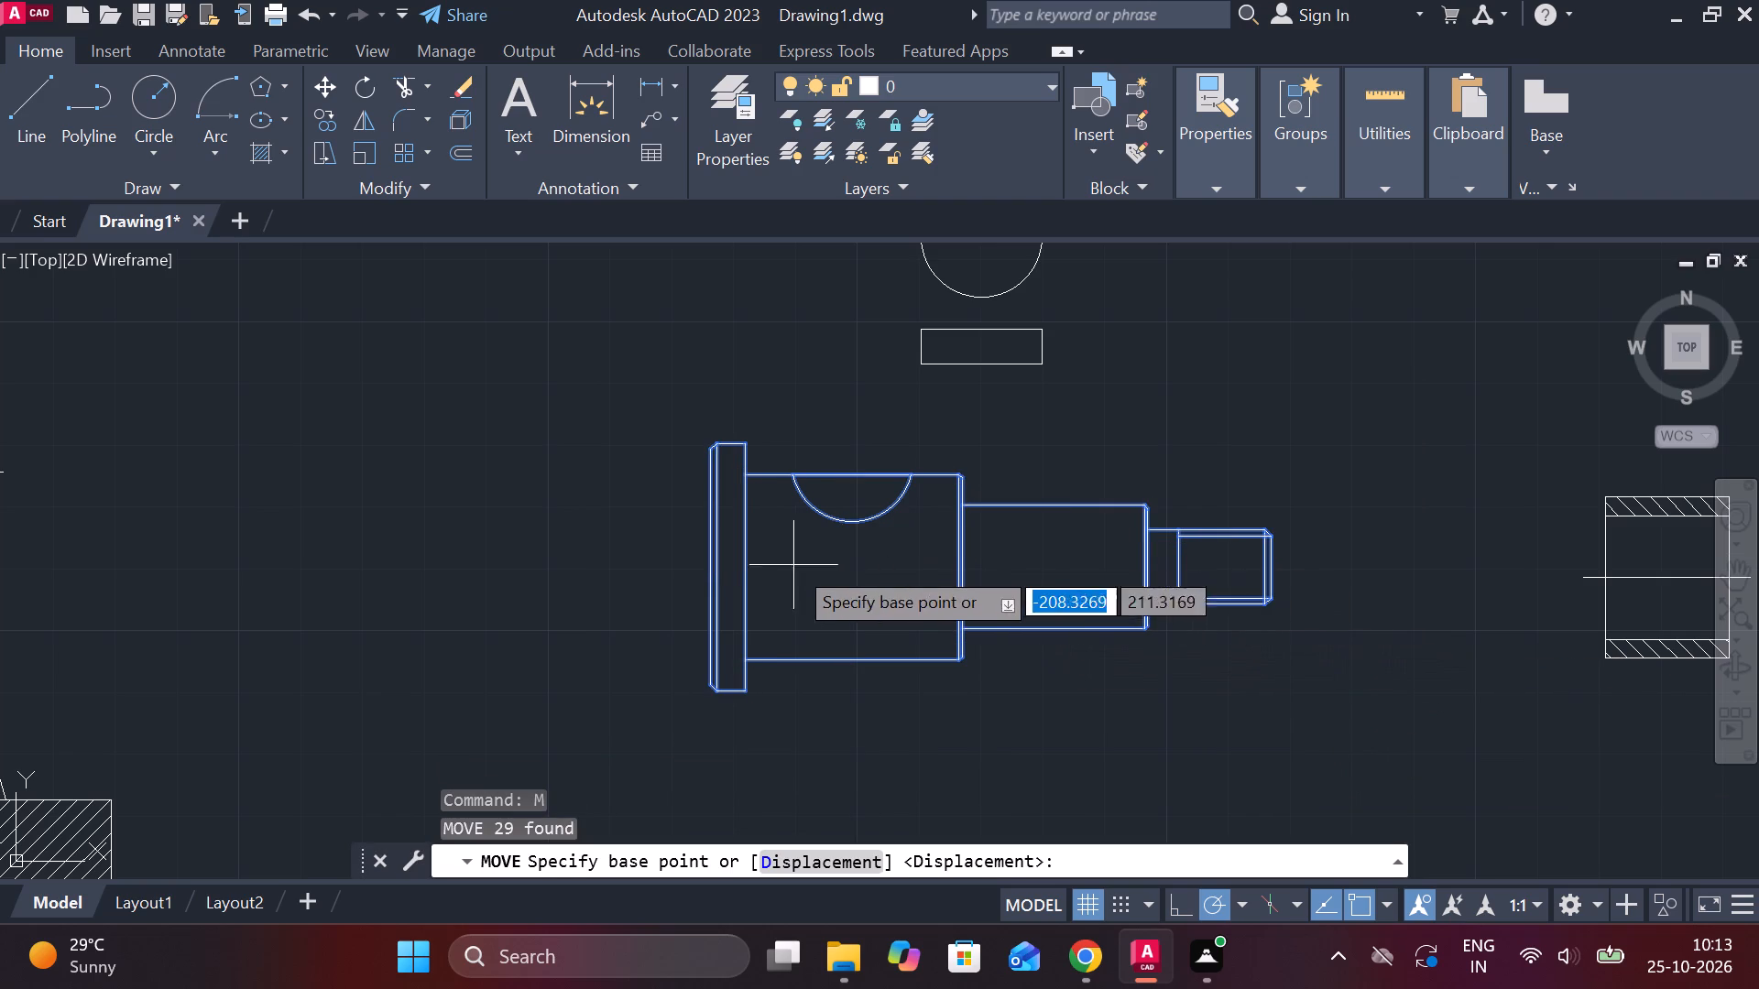
click(752, 567)
scroll(807, 570, down, 2)
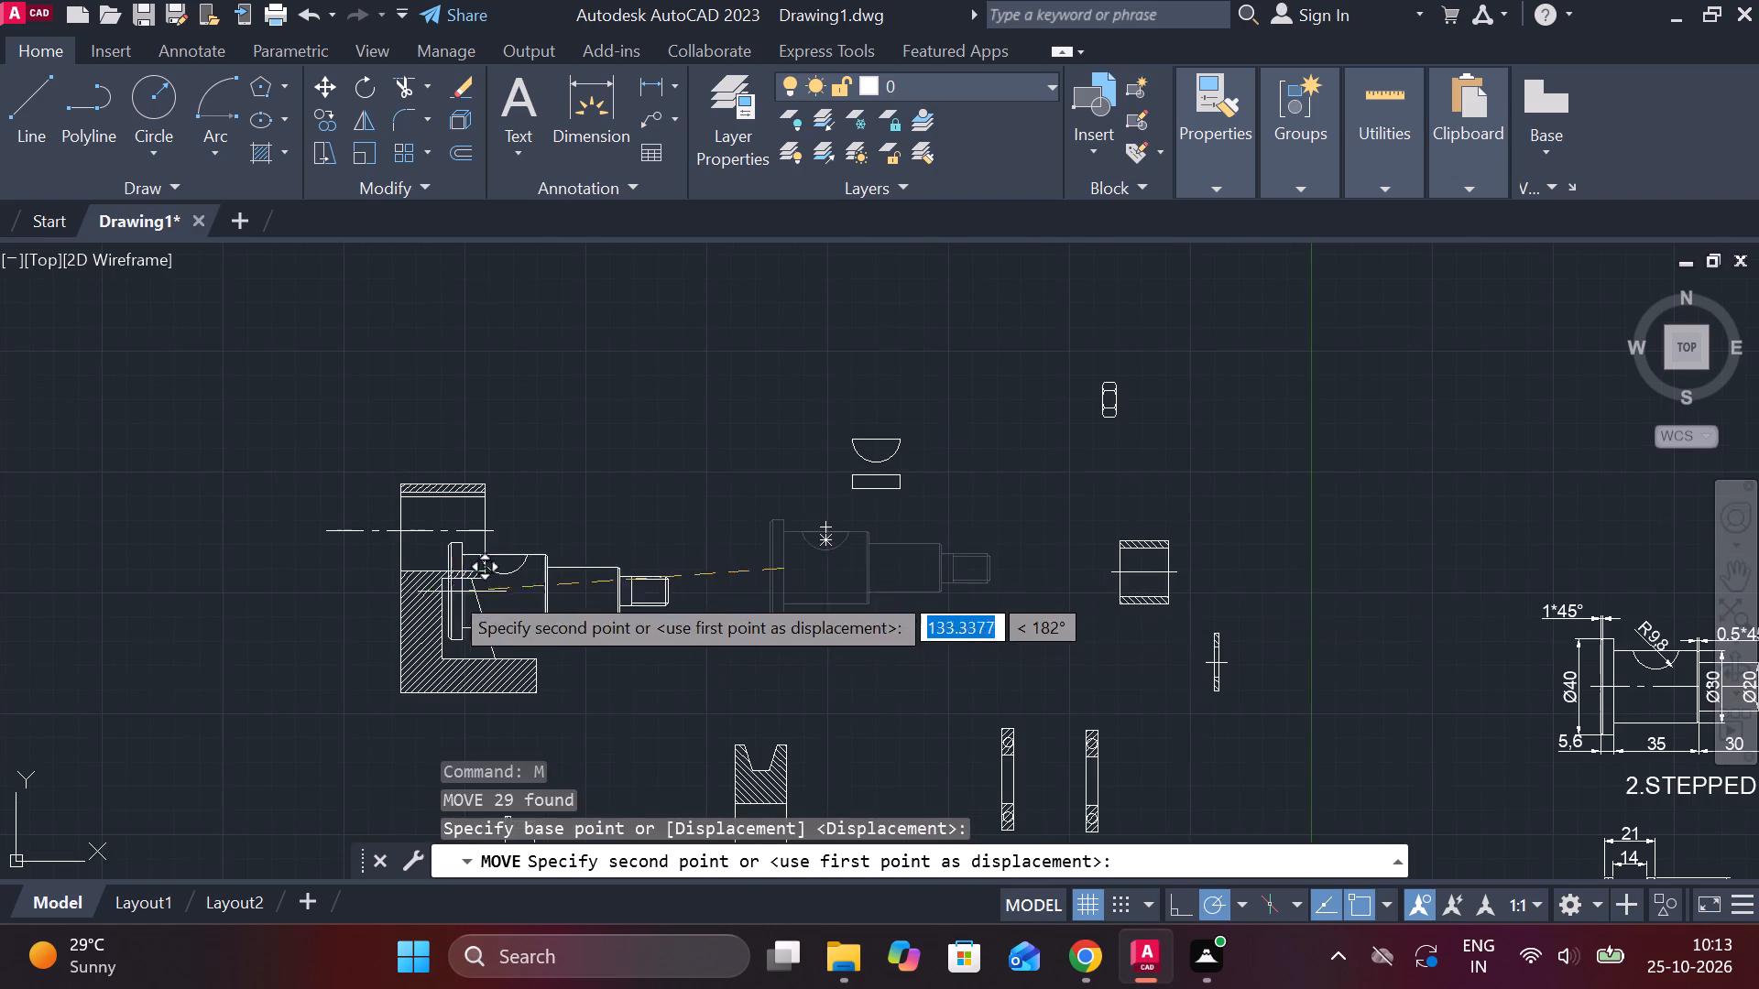
middle_drag(453, 582, 904, 603)
scroll(758, 602, up, 2)
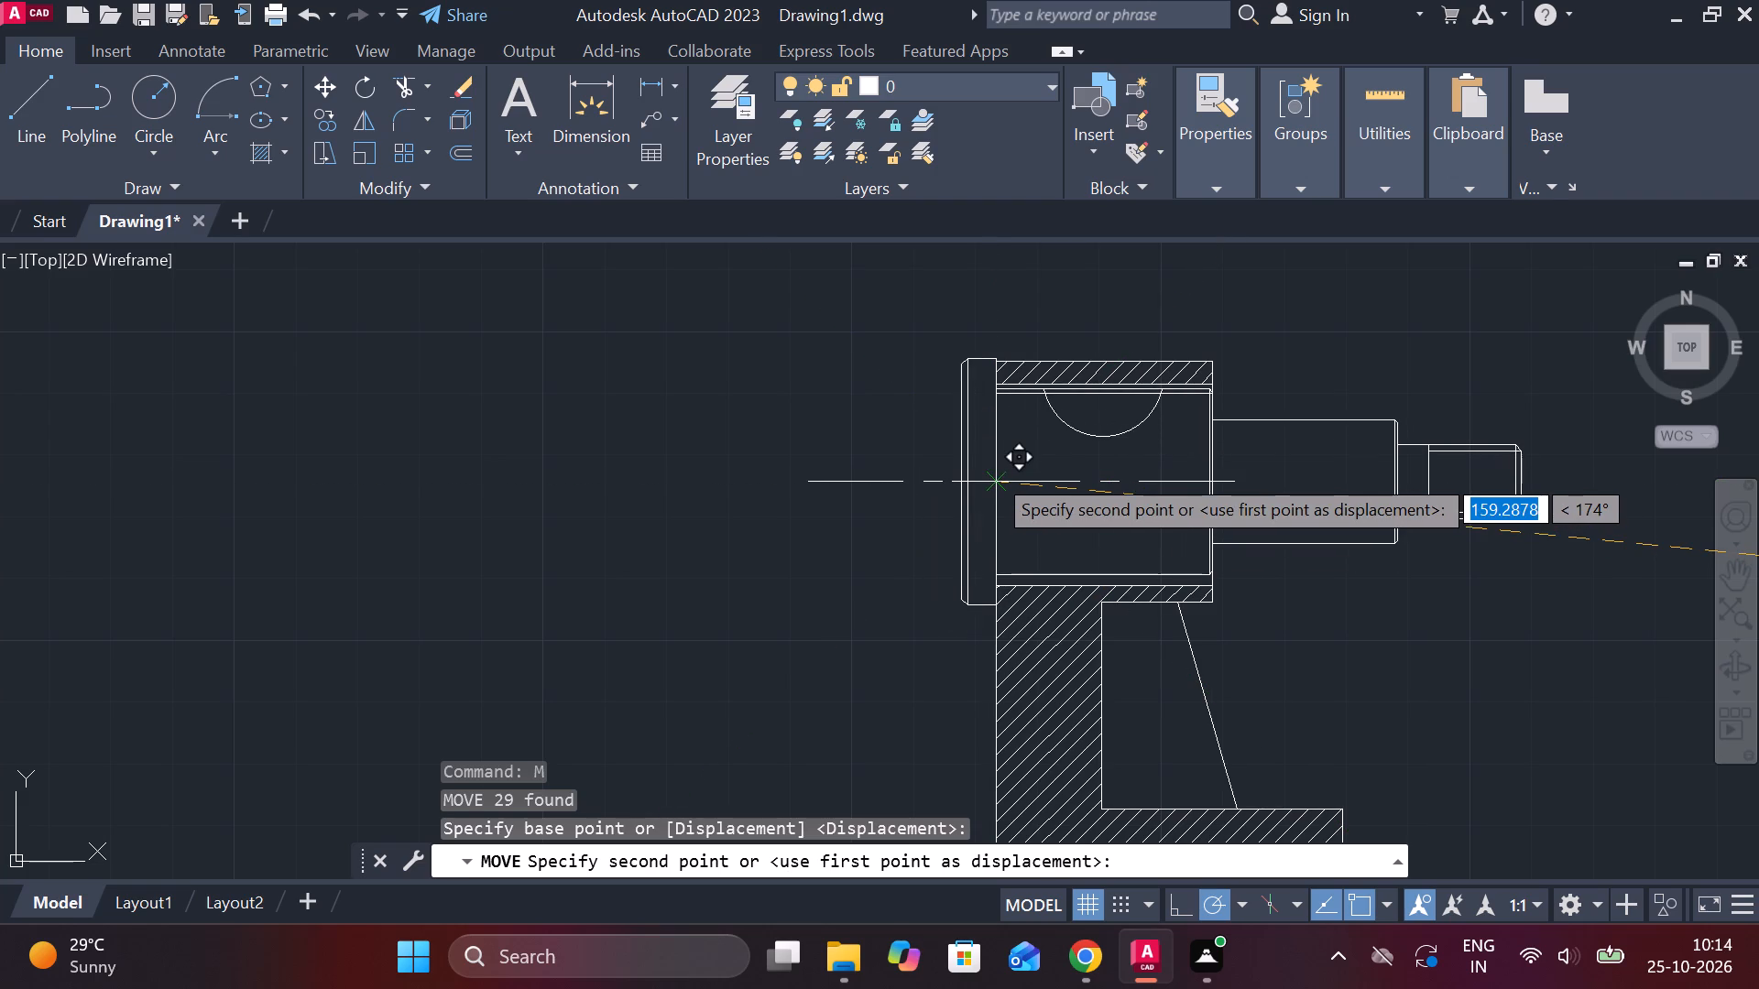
scroll(992, 473, up, 2)
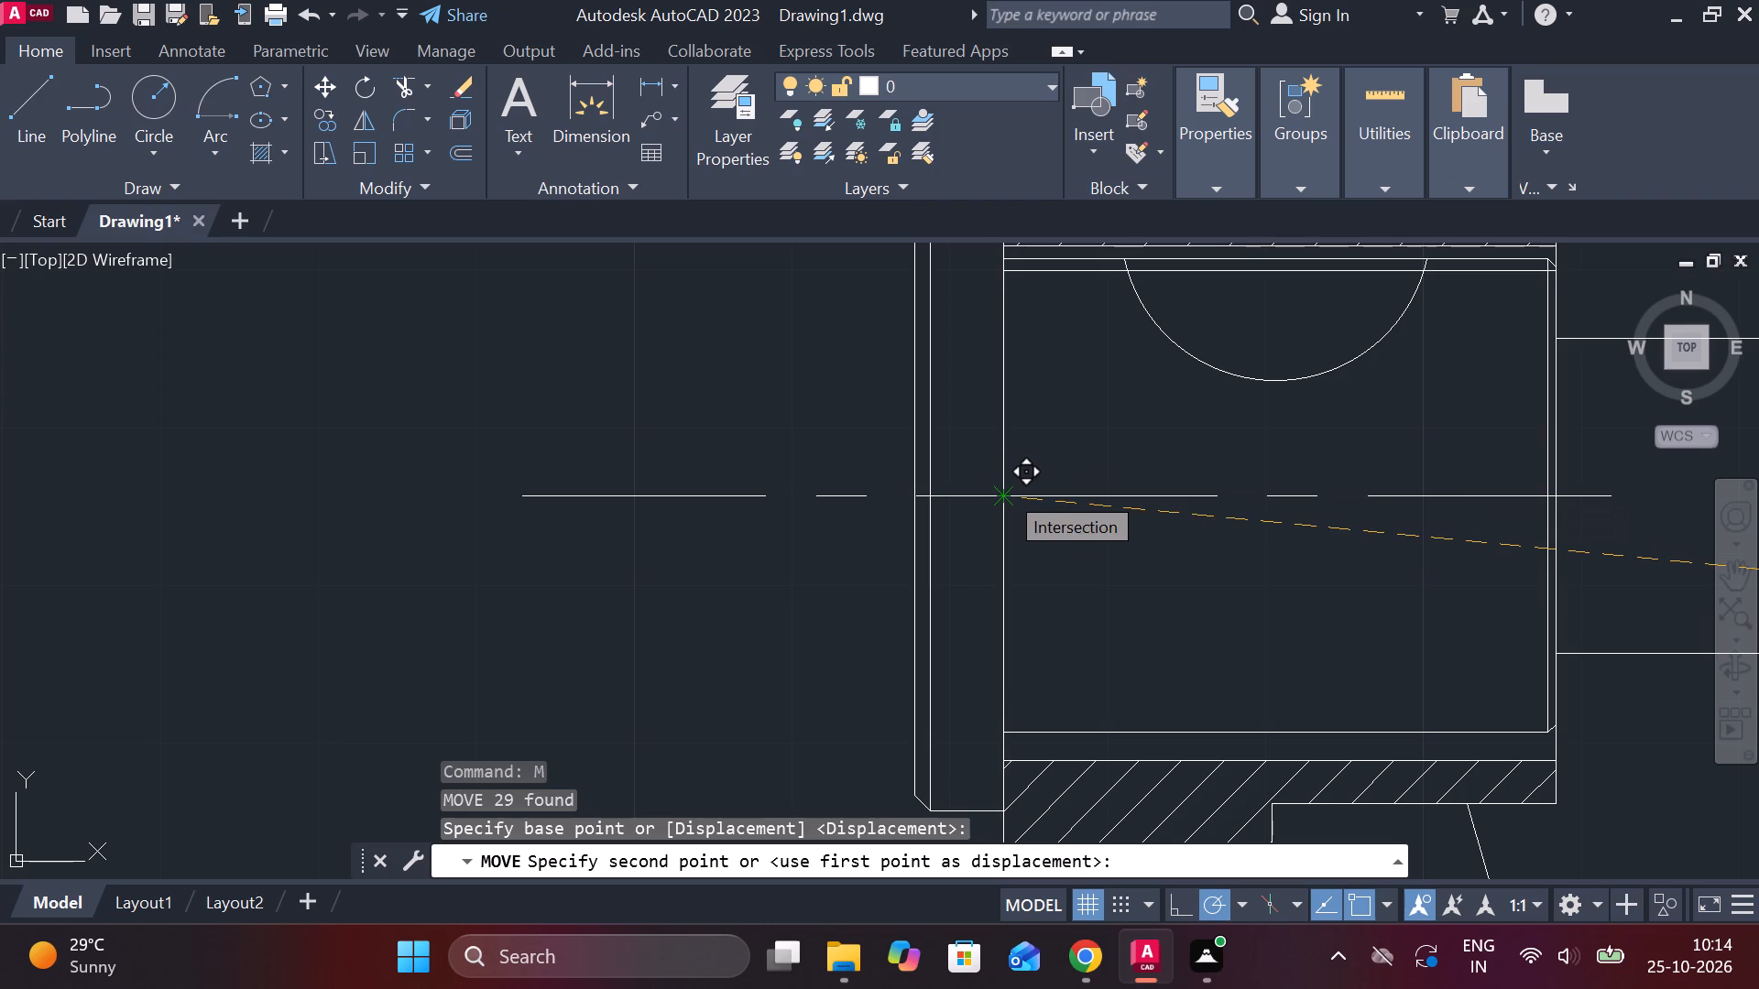
scroll(1004, 490, down, 1)
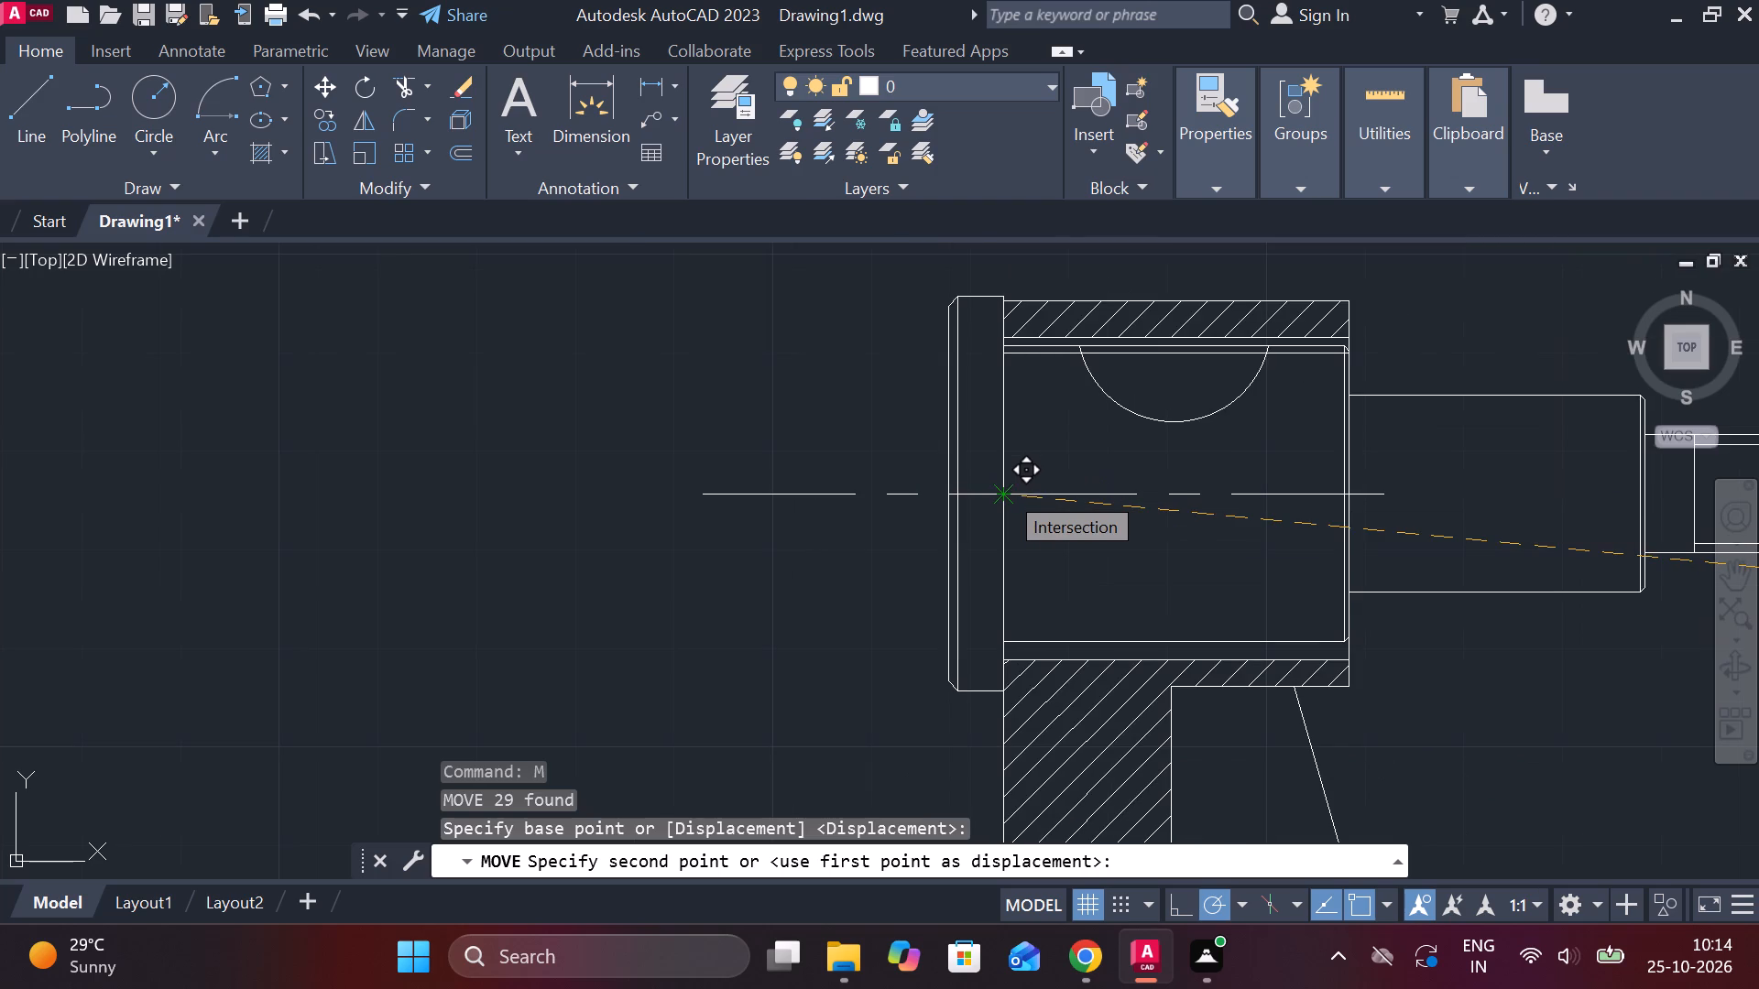
click(1009, 494)
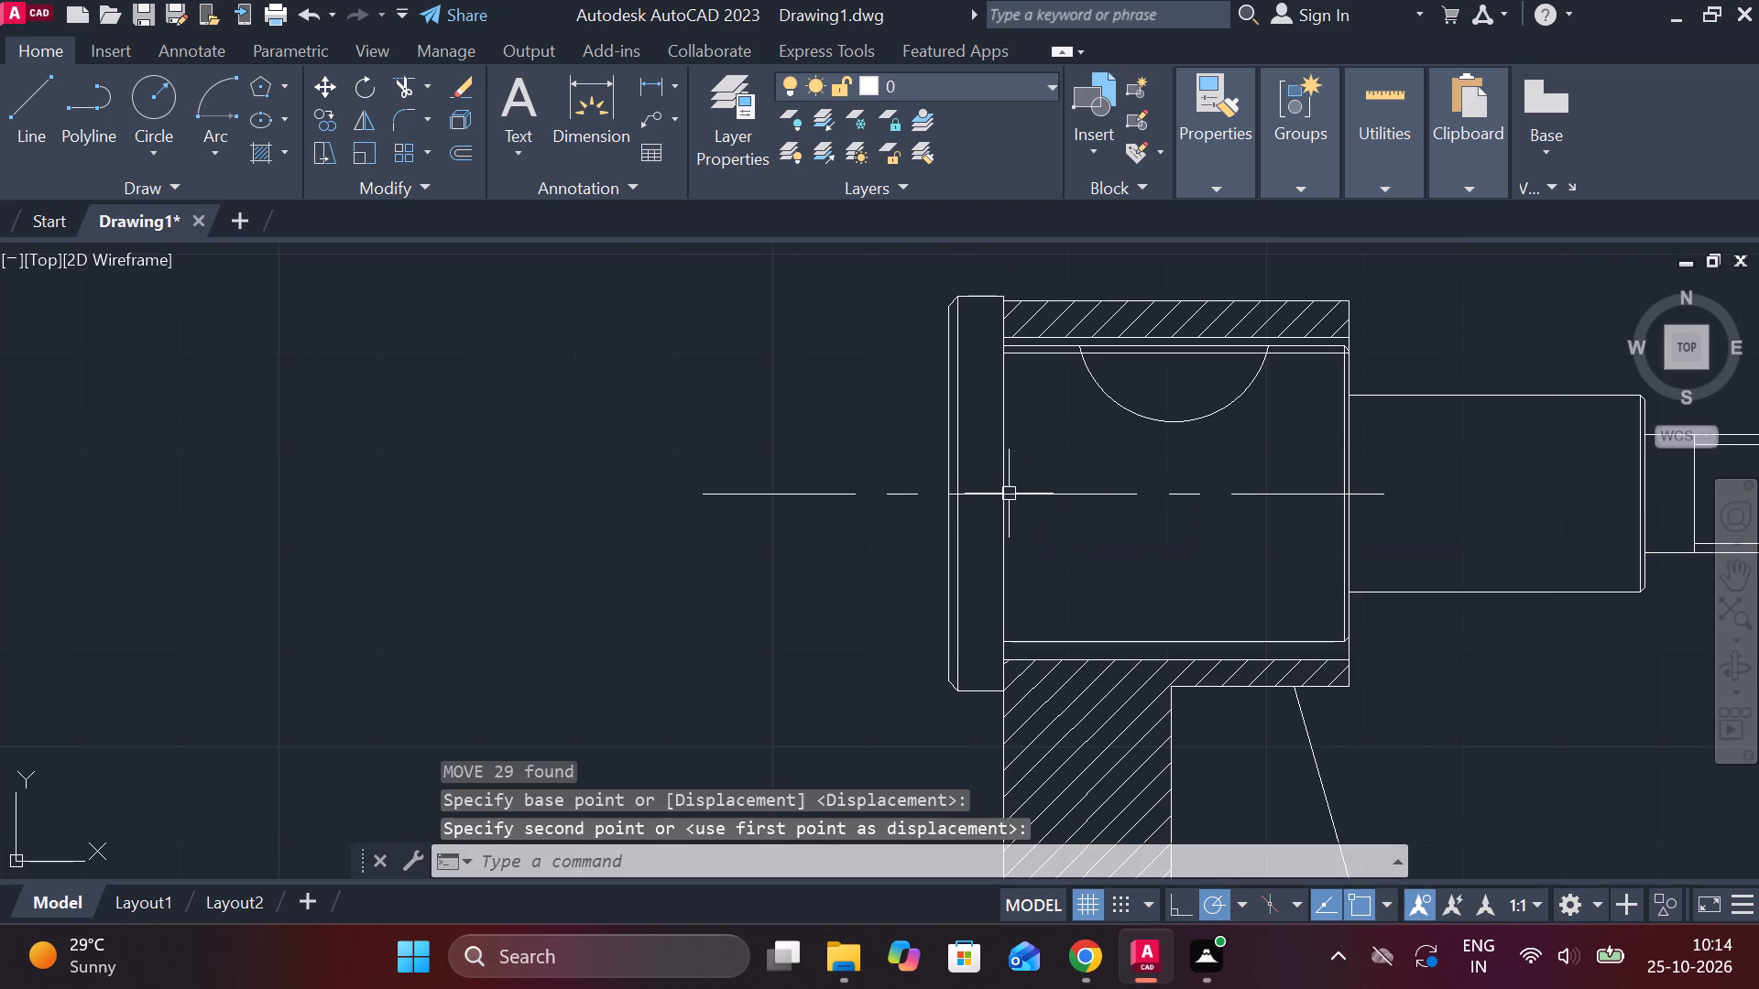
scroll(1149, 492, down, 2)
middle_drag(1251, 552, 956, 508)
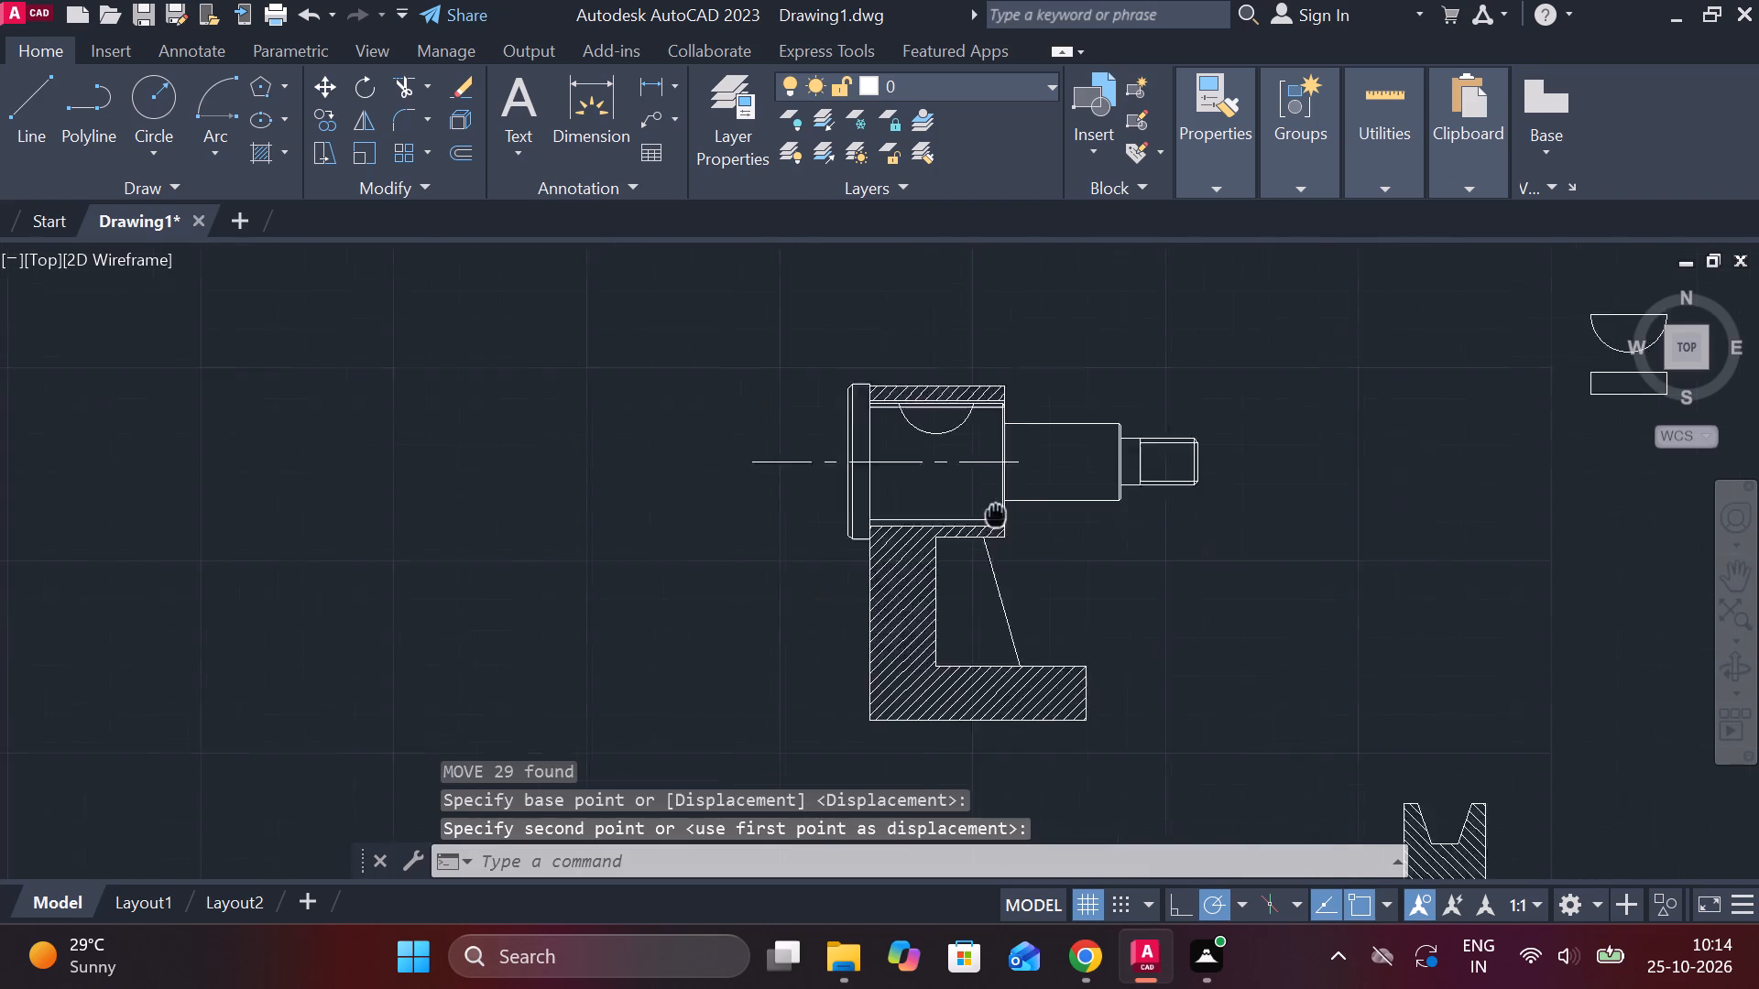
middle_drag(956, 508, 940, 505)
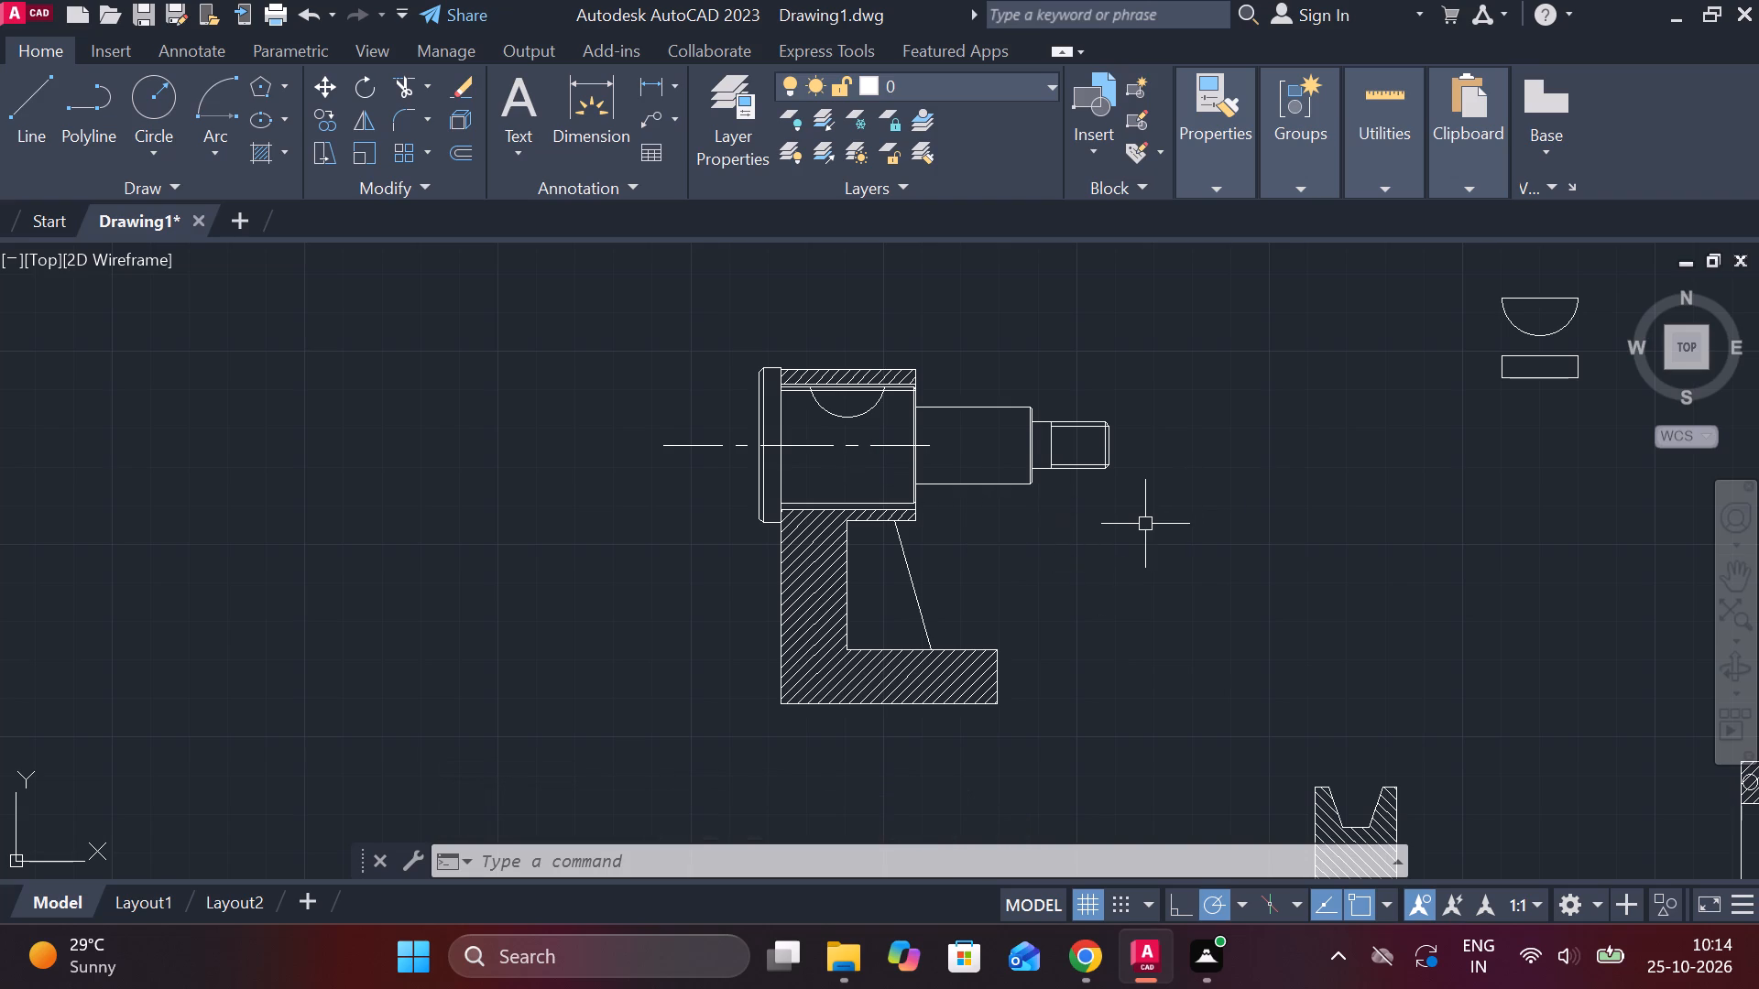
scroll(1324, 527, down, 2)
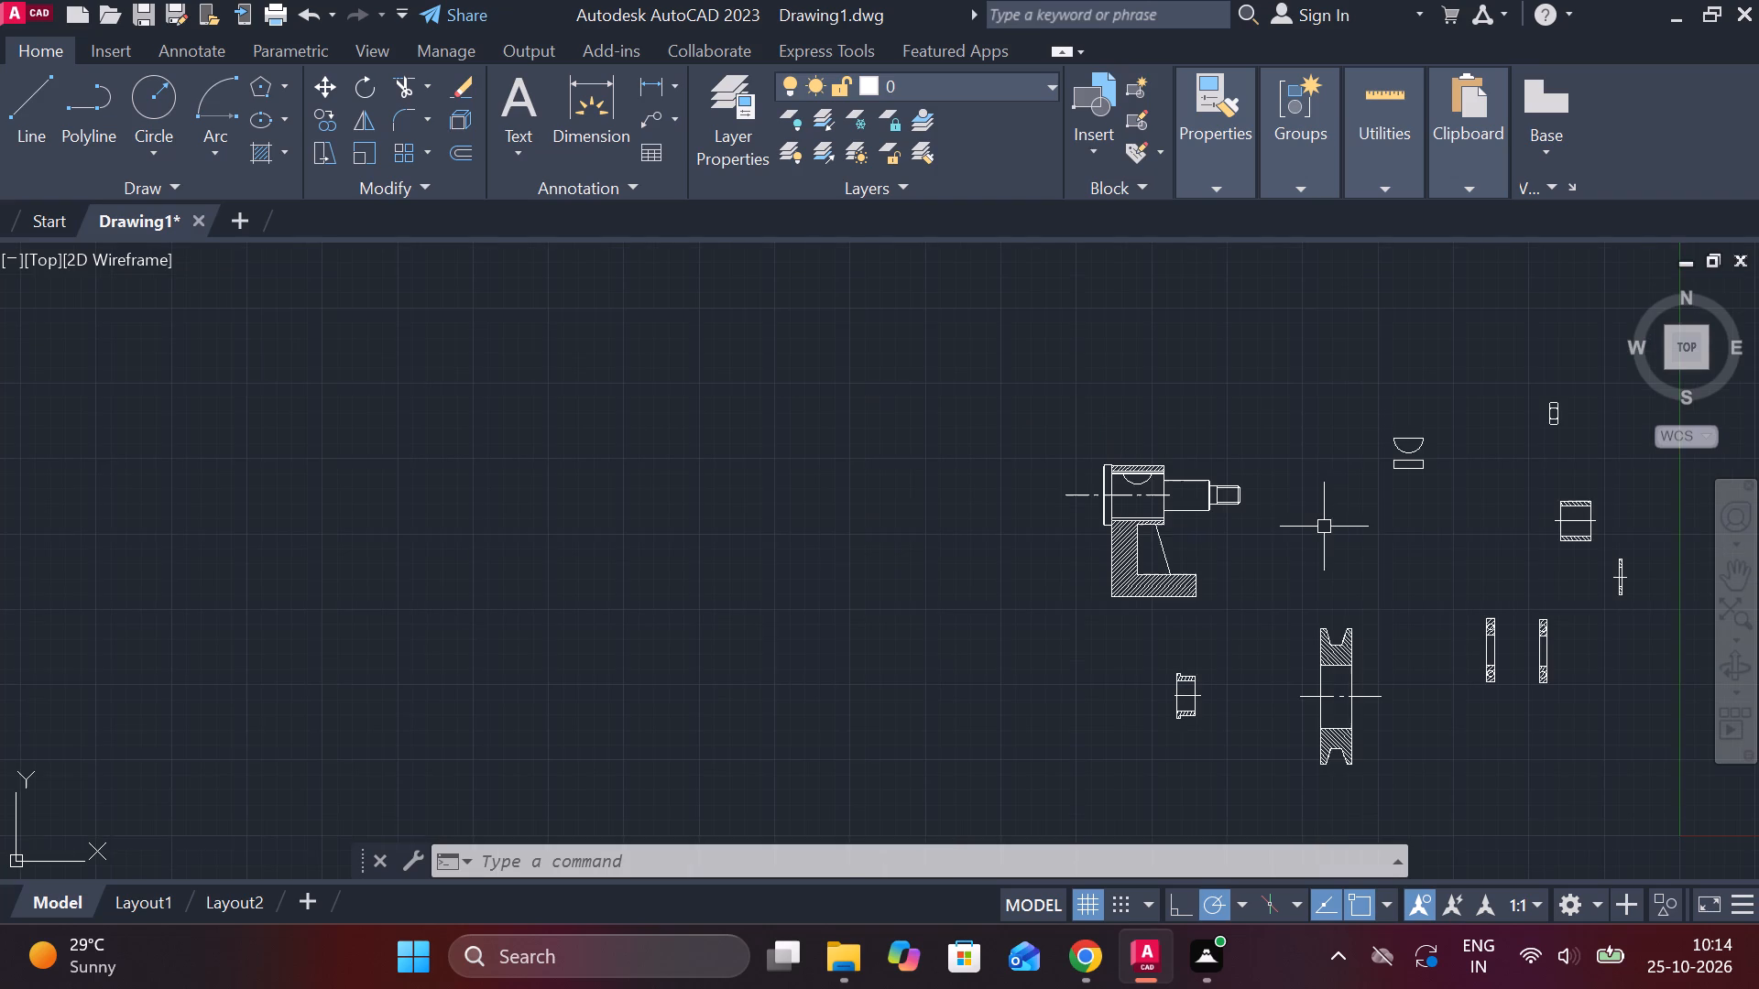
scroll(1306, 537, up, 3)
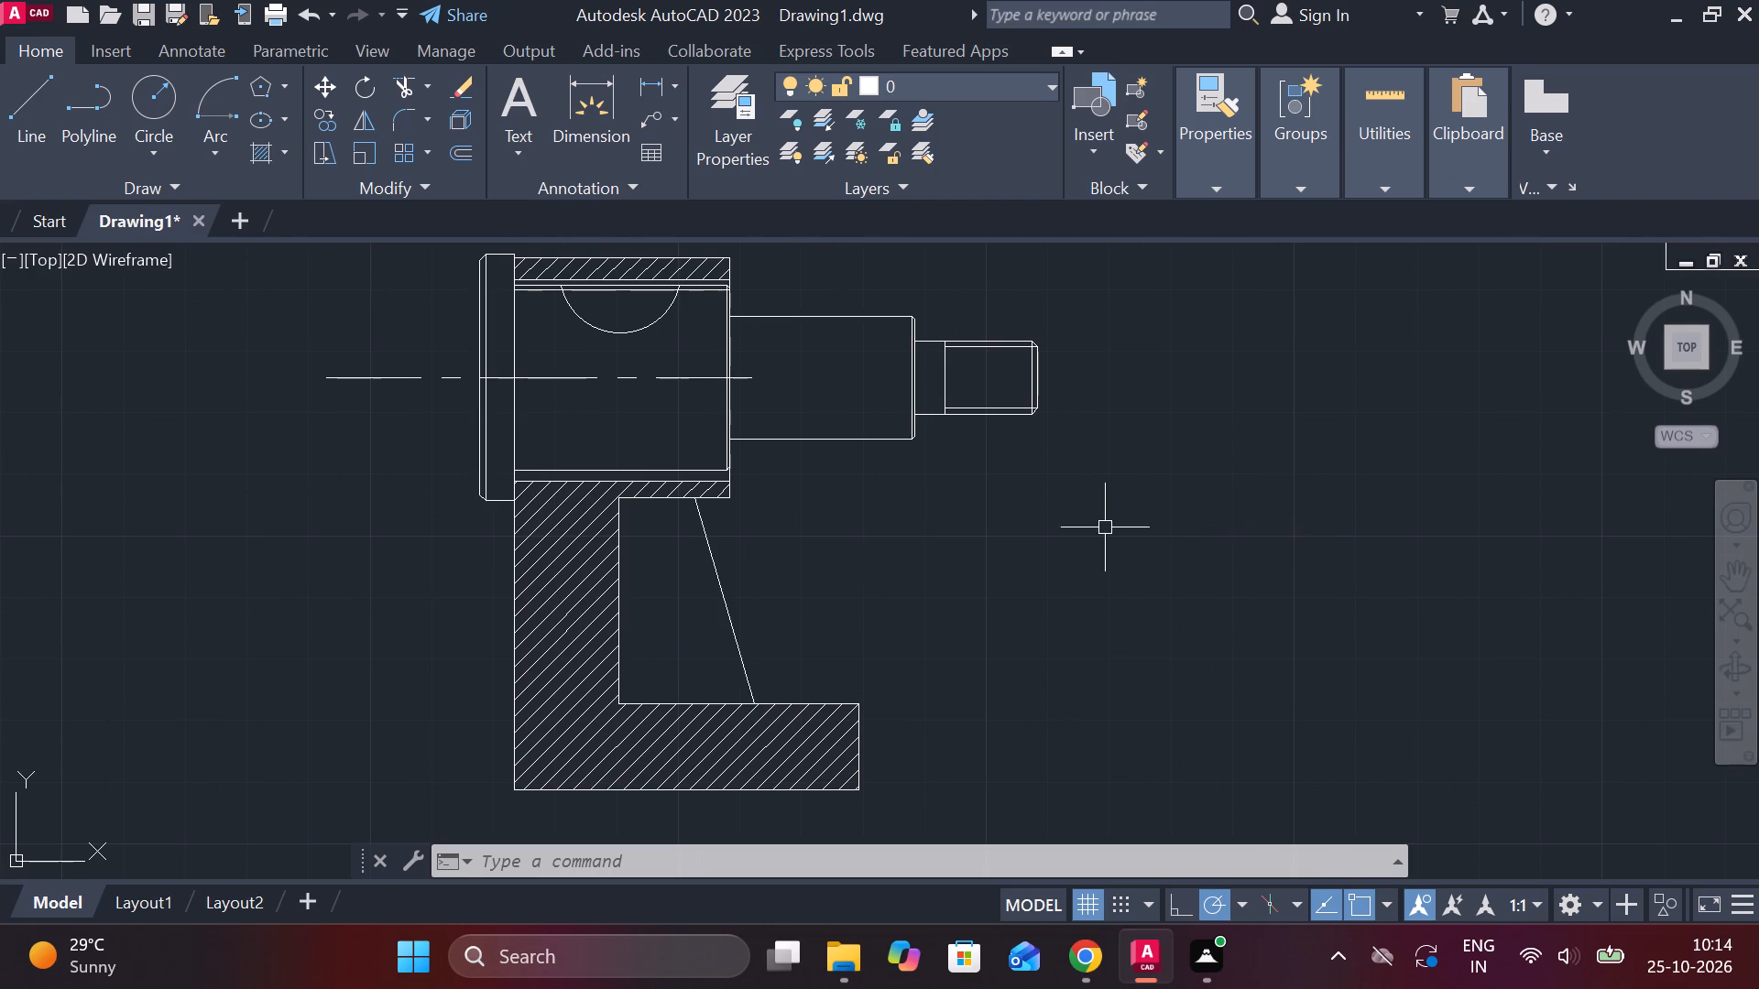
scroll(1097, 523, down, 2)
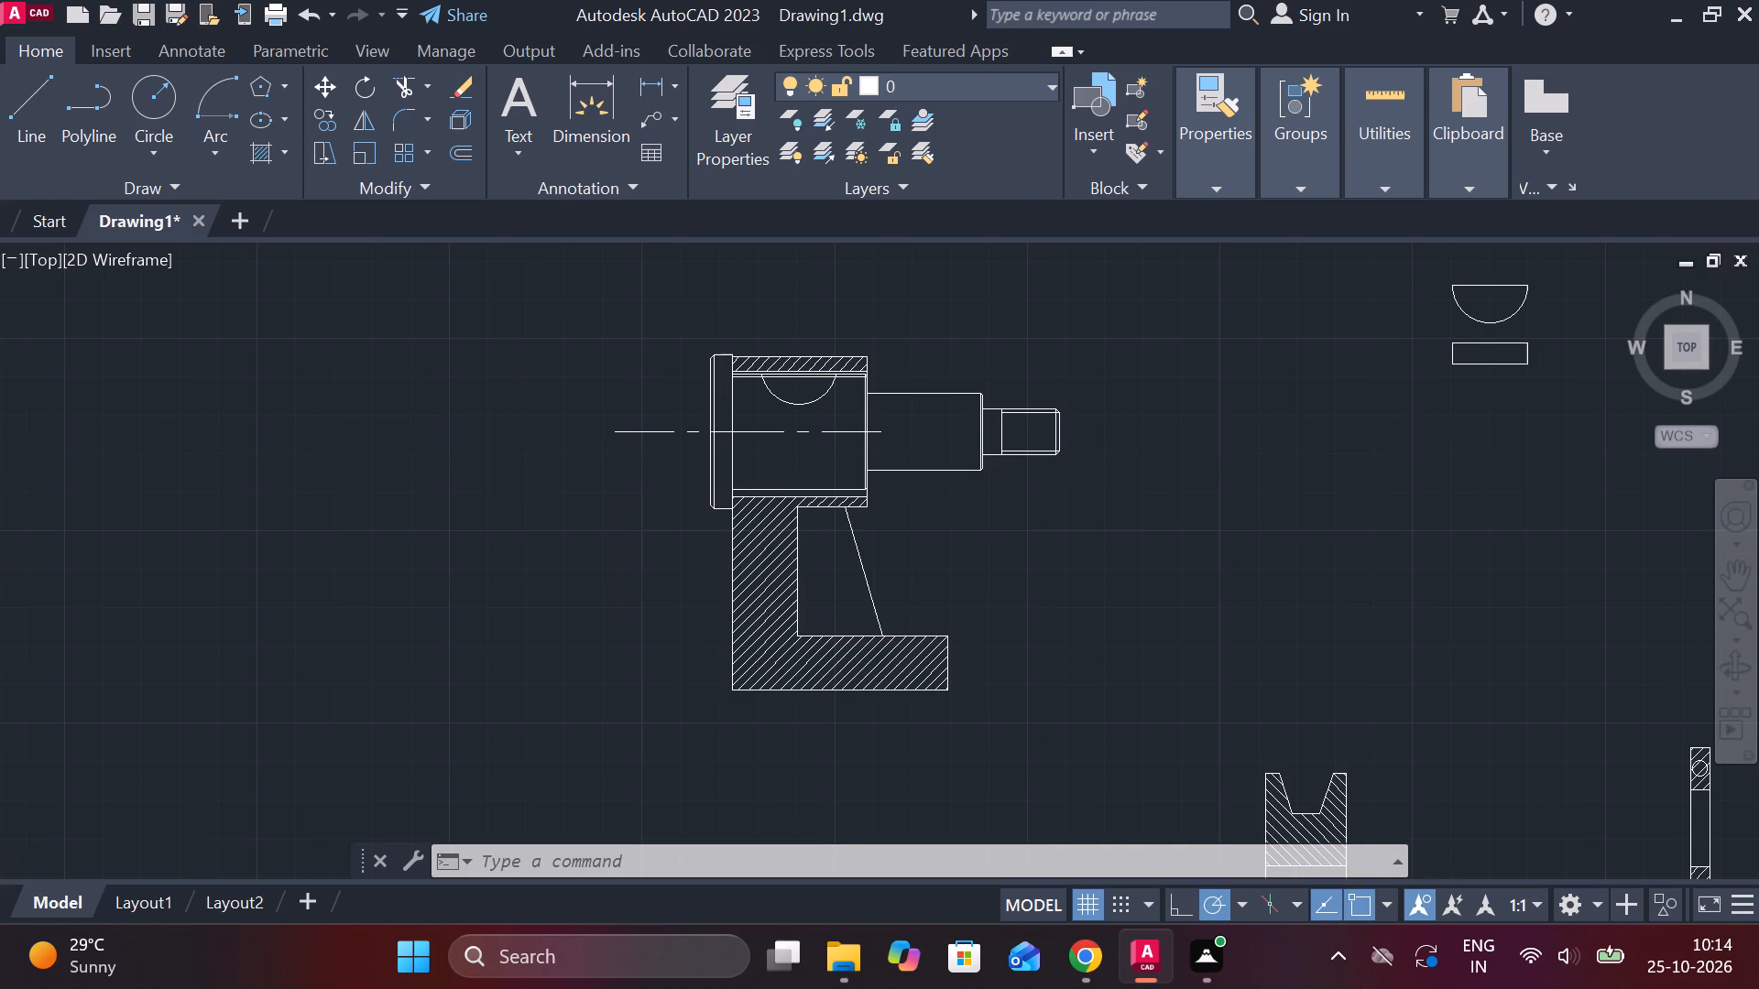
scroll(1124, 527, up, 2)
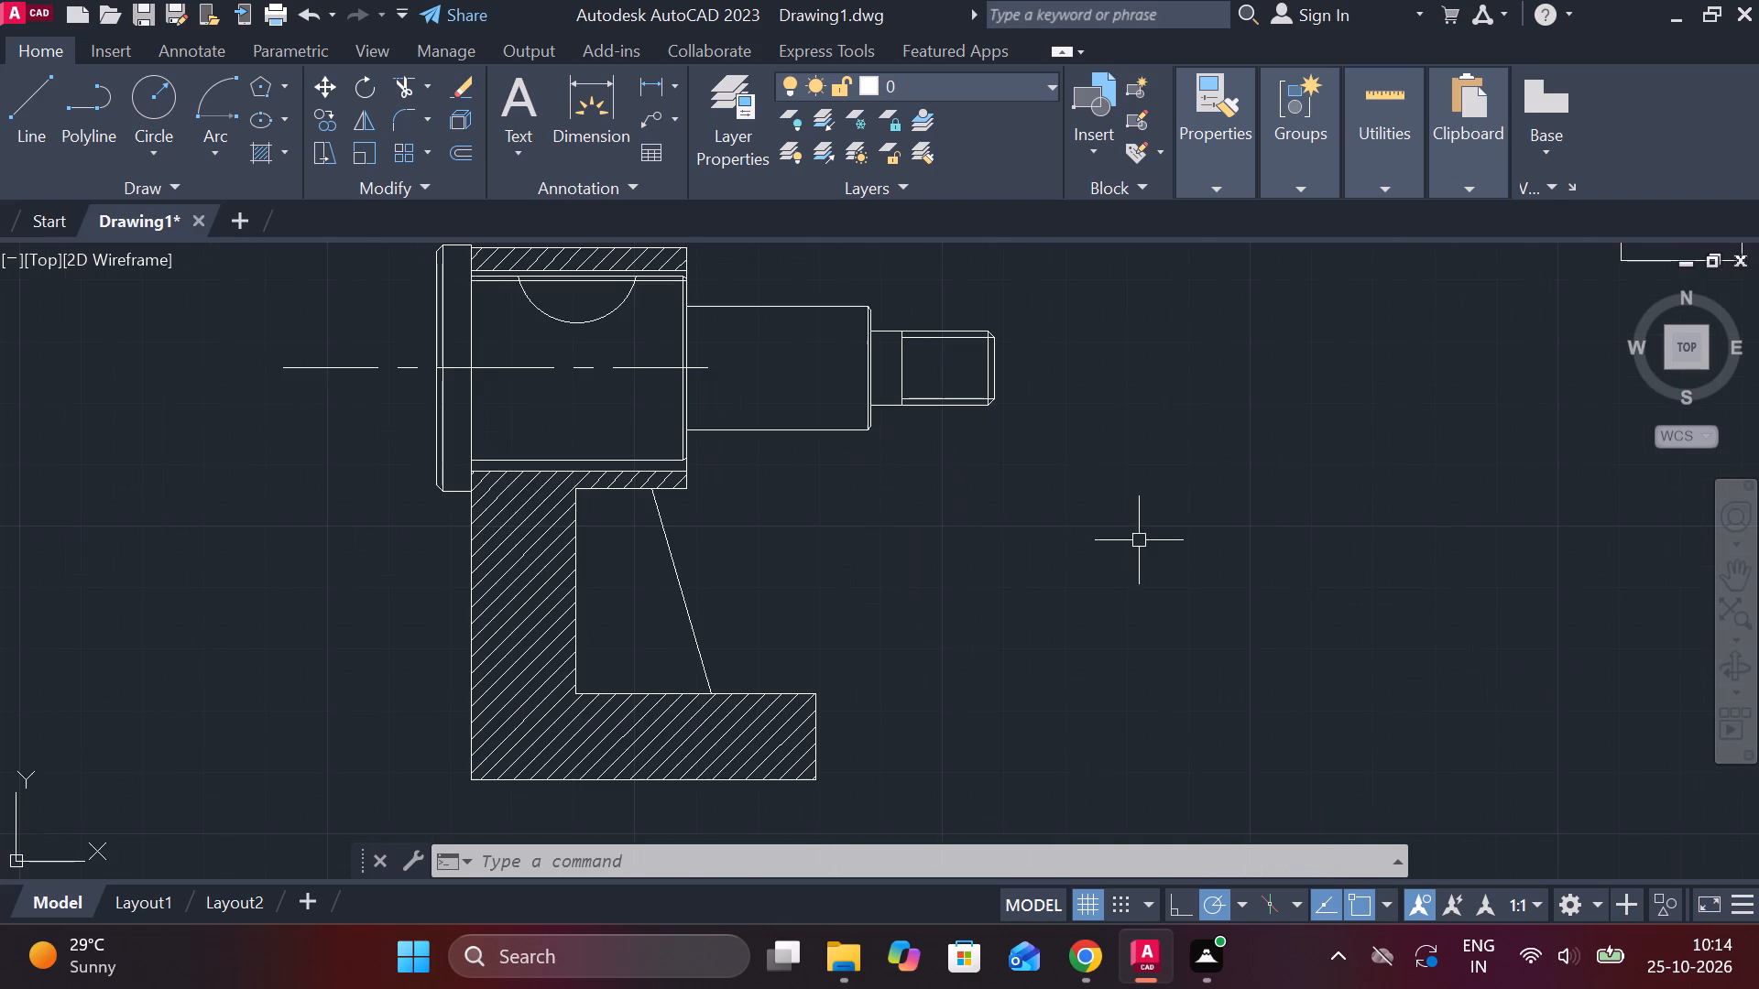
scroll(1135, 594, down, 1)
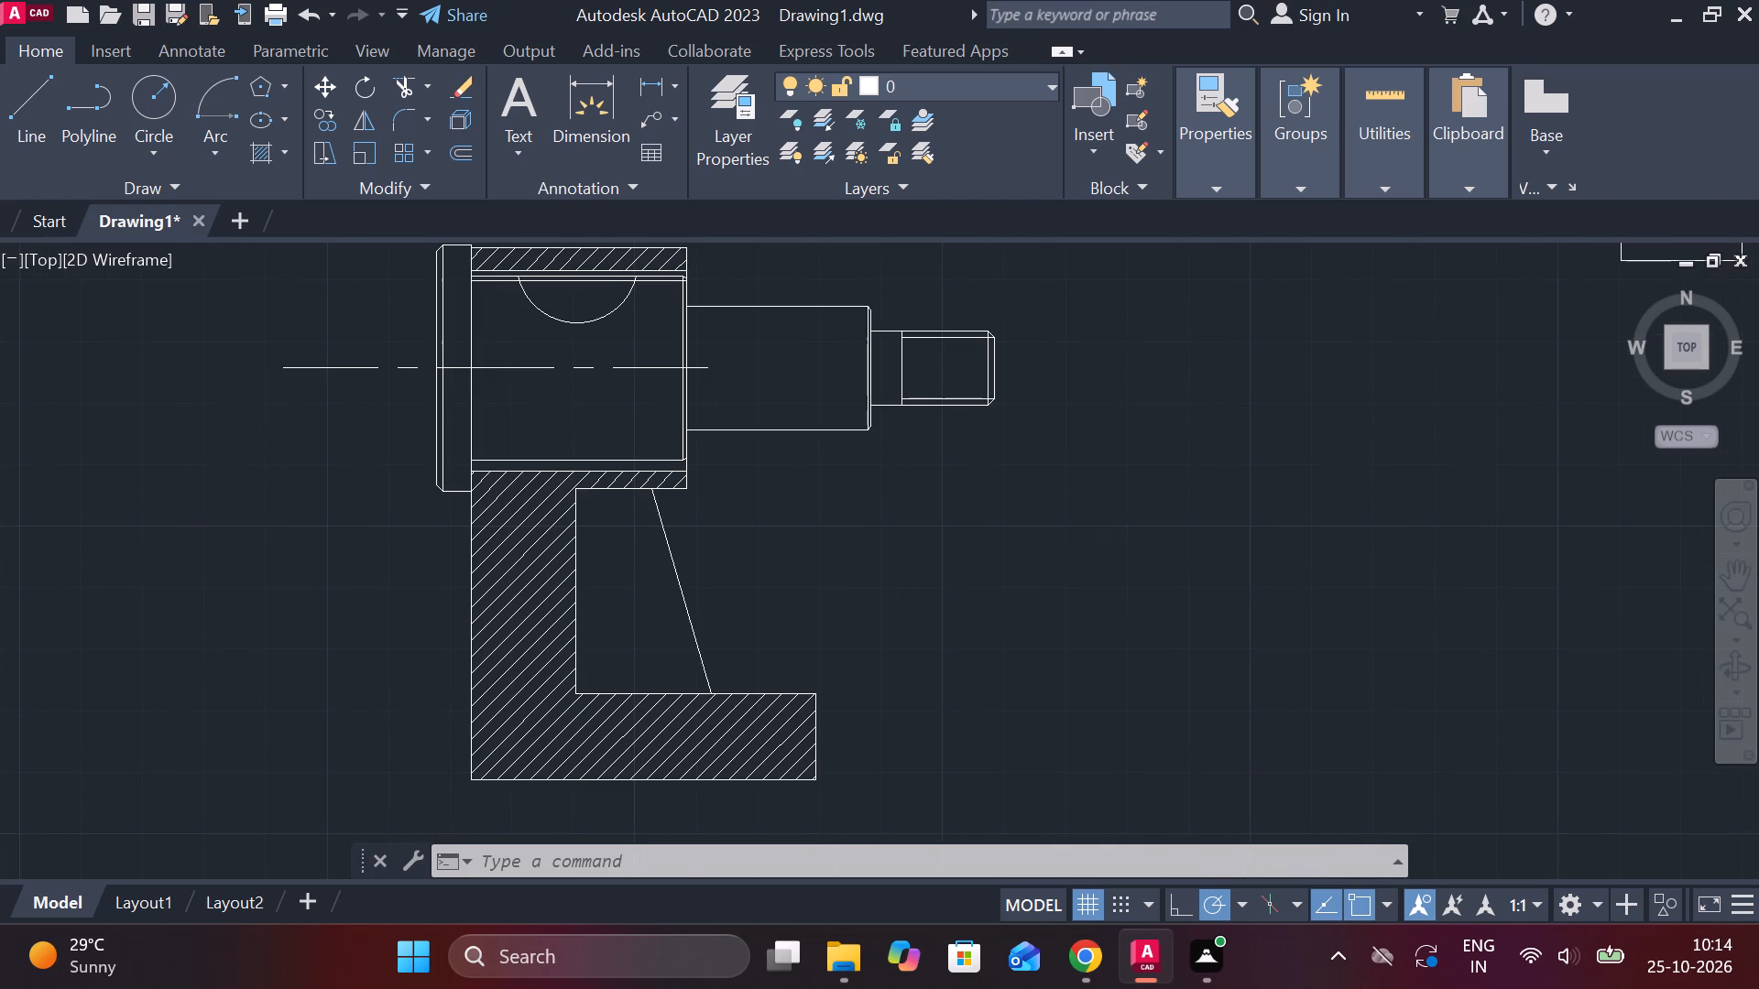
Move the ball bearing copy nearer the pulley into the pulley's bore, aligning its left edge midpoint with the pulley's left face on the centreline.
scroll(1135, 592, down, 1)
middle_drag(1257, 628, 1207, 616)
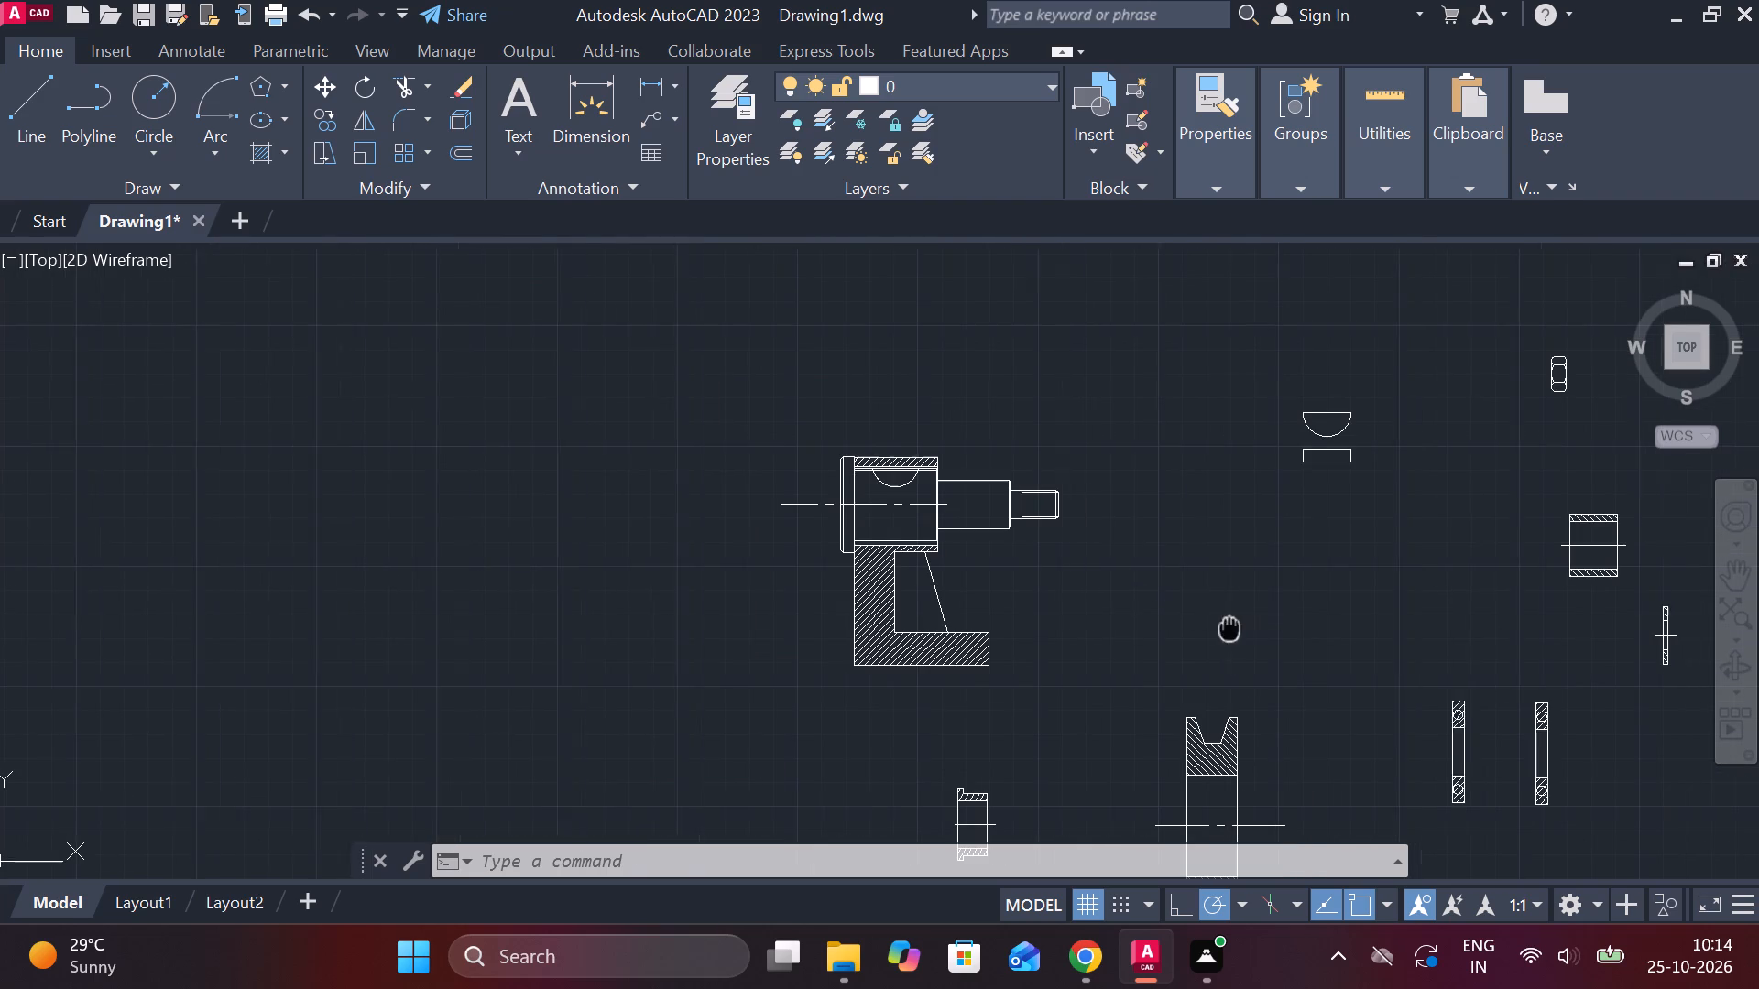
middle_drag(1207, 616, 1164, 487)
scroll(1246, 739, up, 1)
middle_drag(1255, 739, 1171, 694)
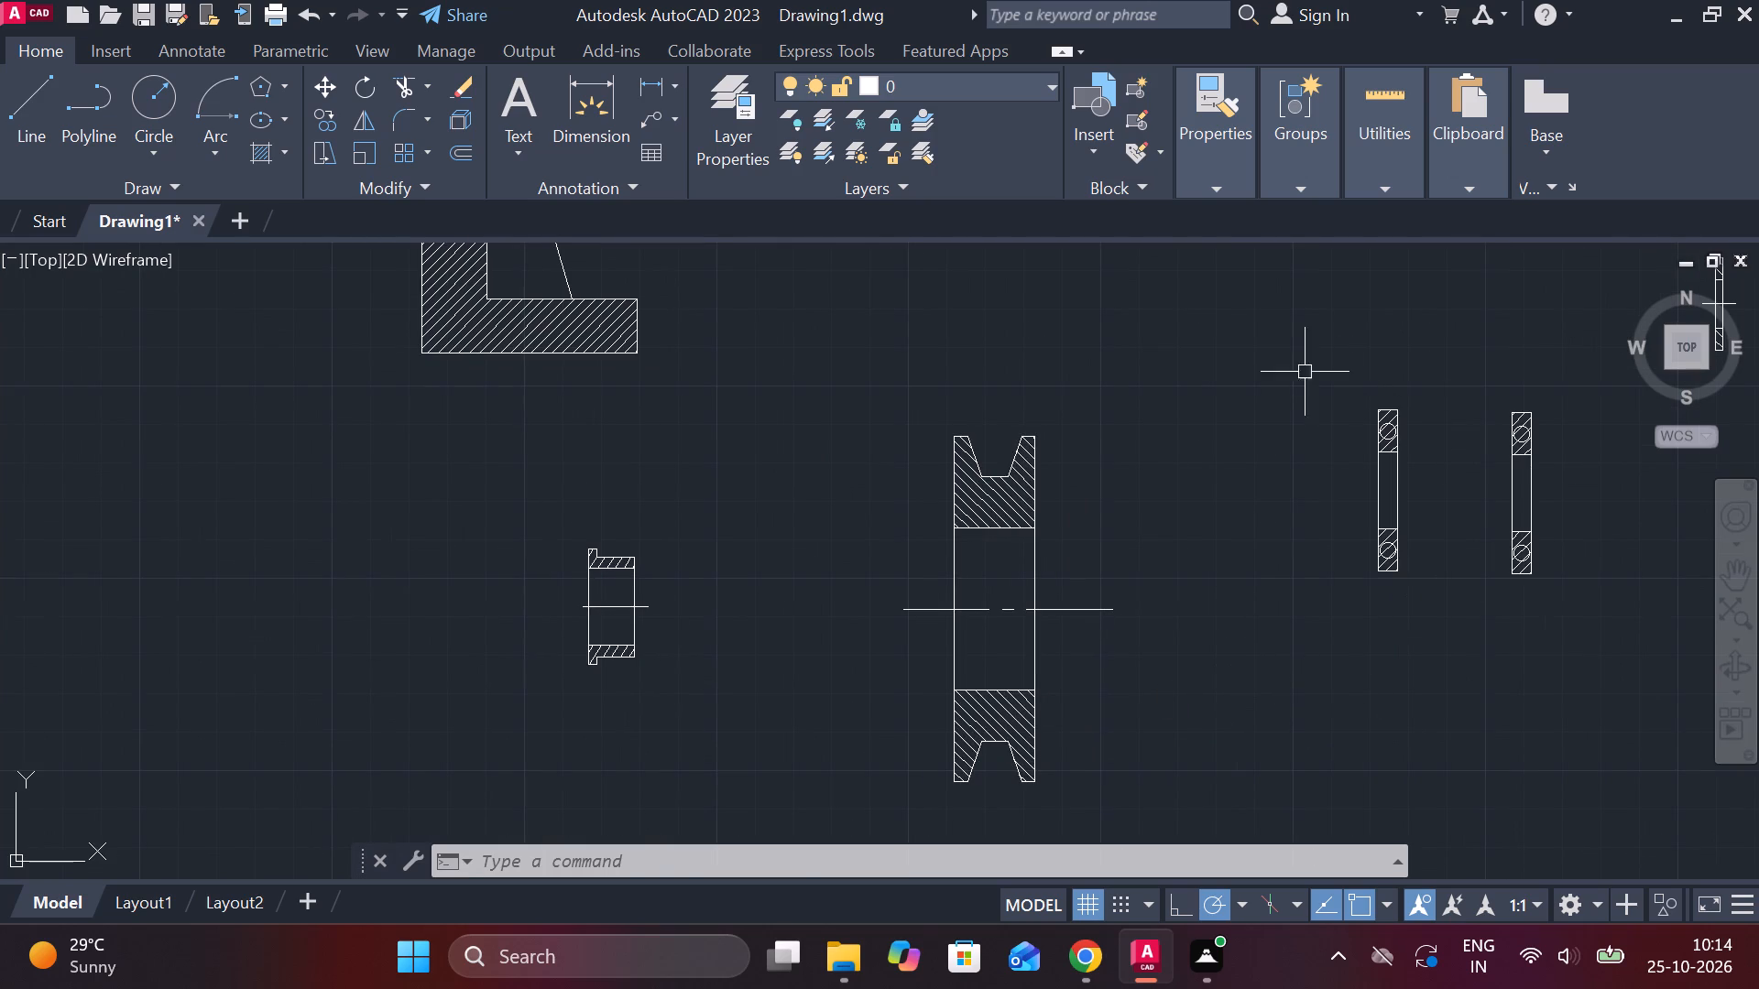
drag(1305, 371, 1332, 384)
click(1436, 600)
key(m)
key(Return)
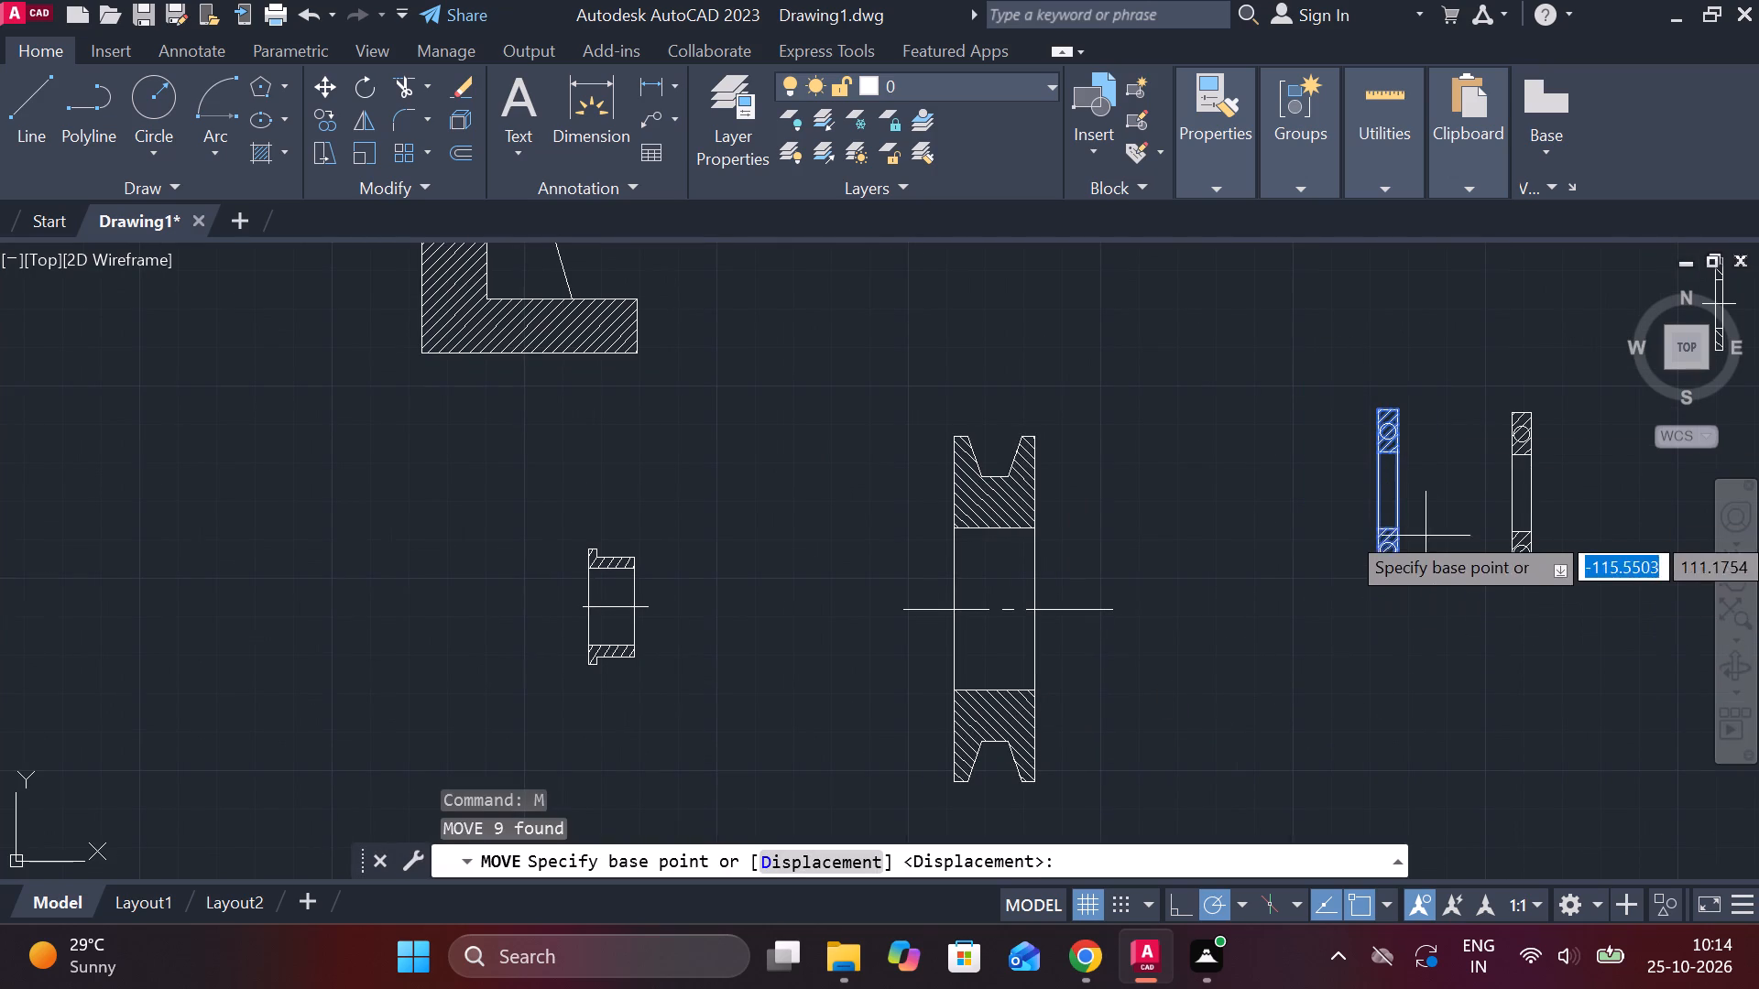
click(1370, 493)
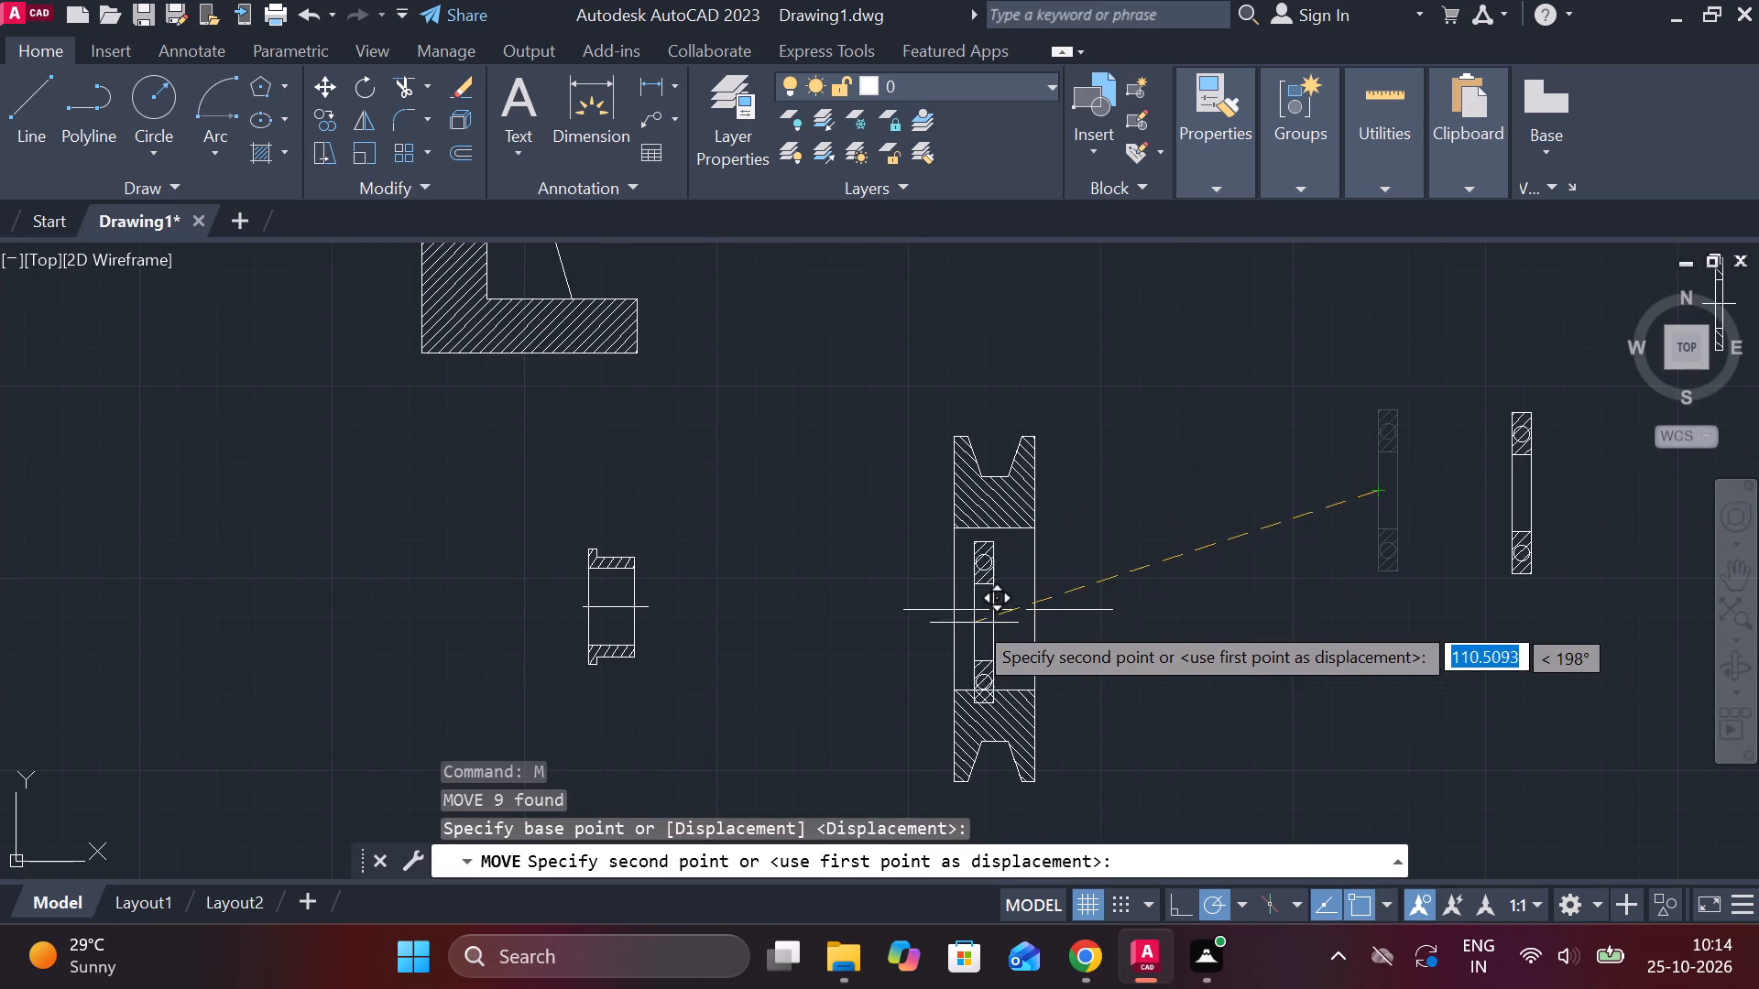
click(956, 603)
middle_drag(1277, 581, 1198, 581)
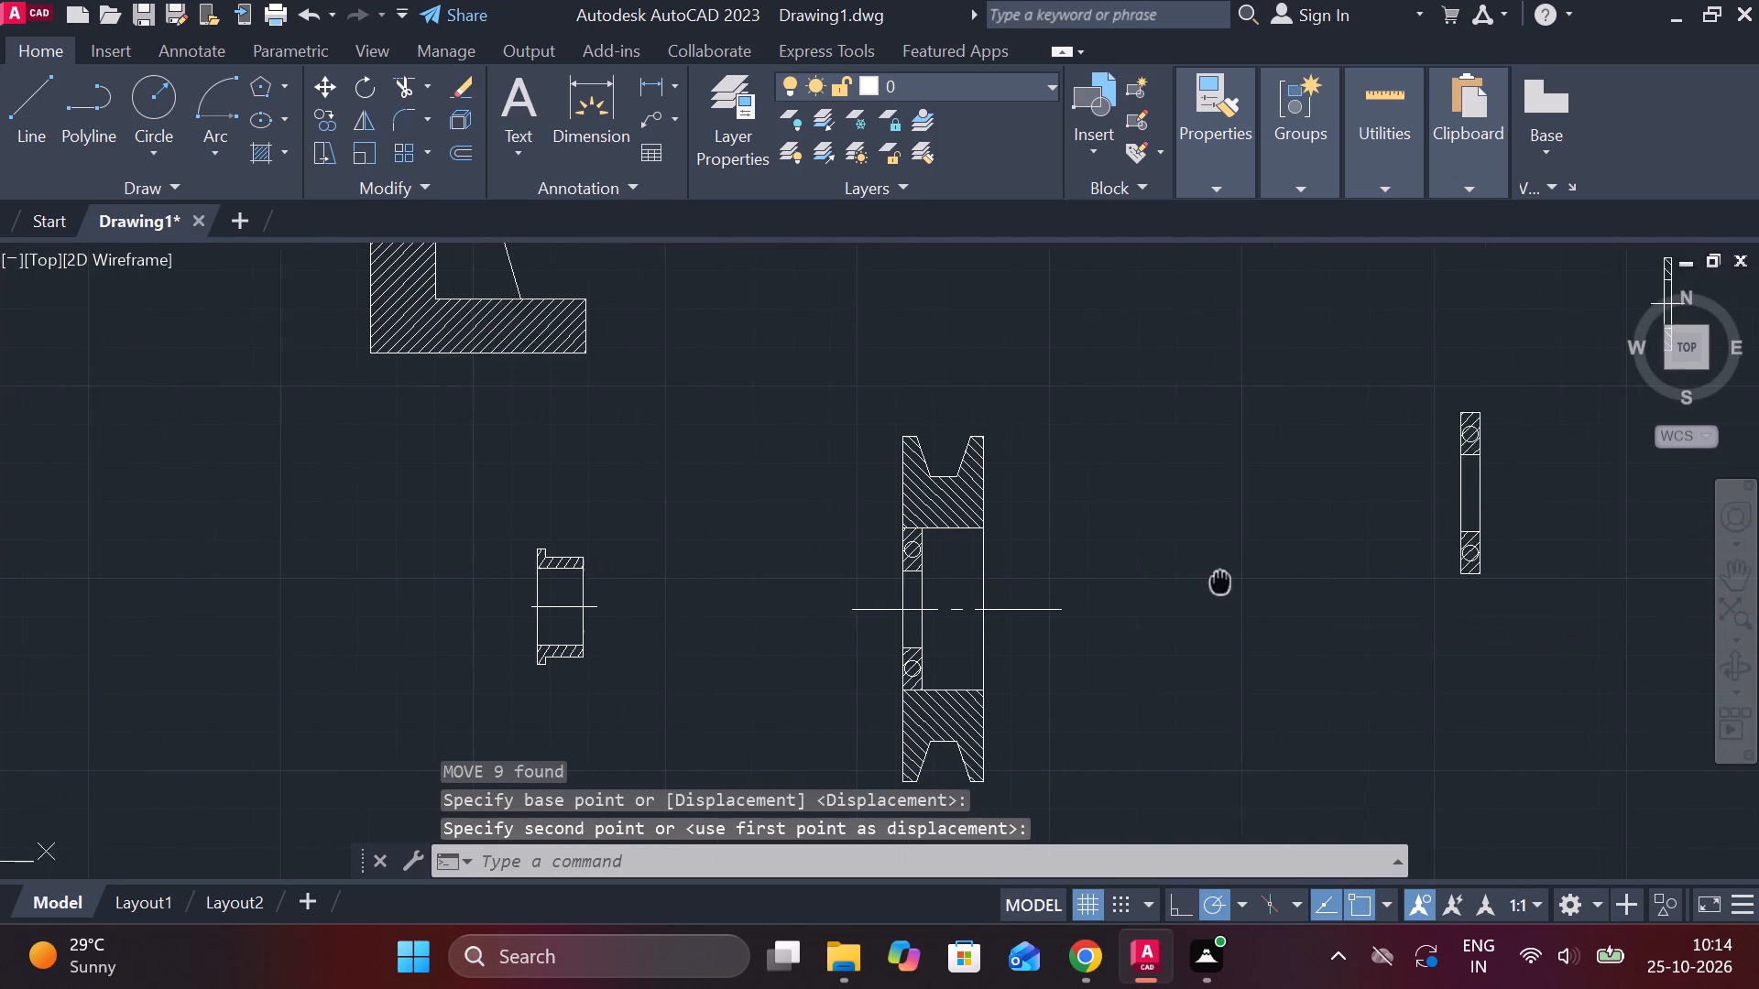
Move the other ball bearing copy into the pulley's bore, aligning its right edge midpoint with the pulley's right face on the centreline.
middle_drag(1198, 581, 1190, 578)
drag(1320, 354, 1377, 365)
click(1493, 604)
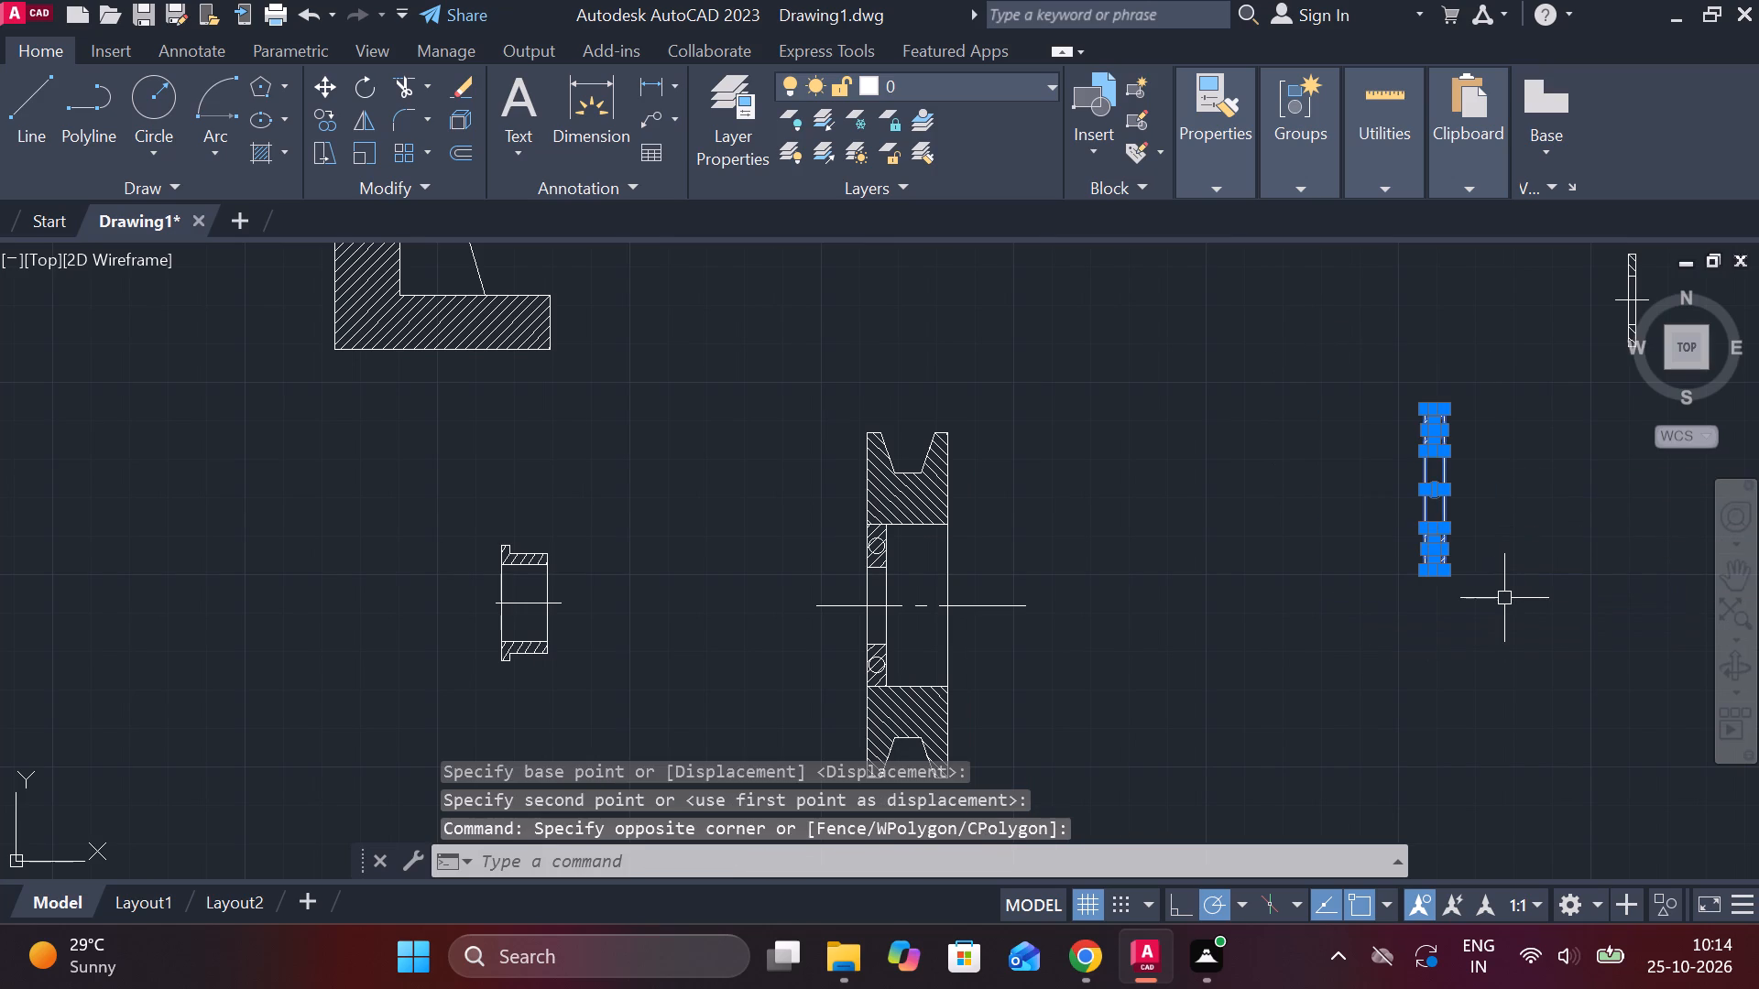
key(m)
key(Return)
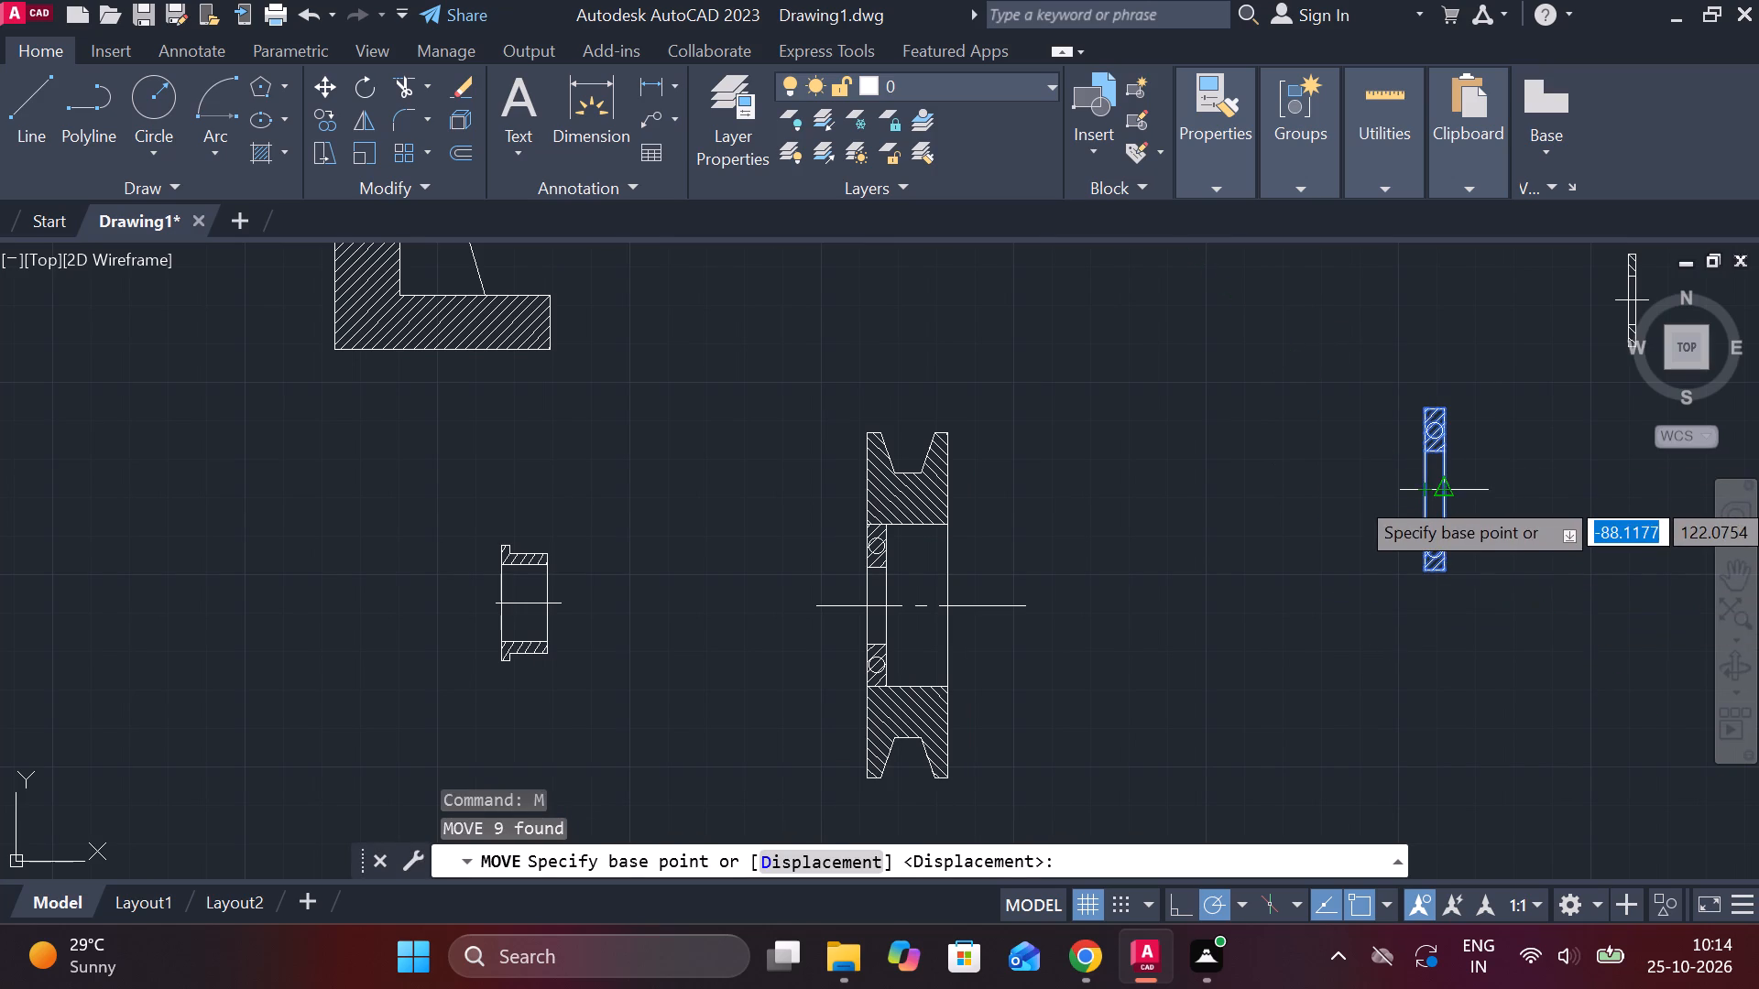
click(1441, 495)
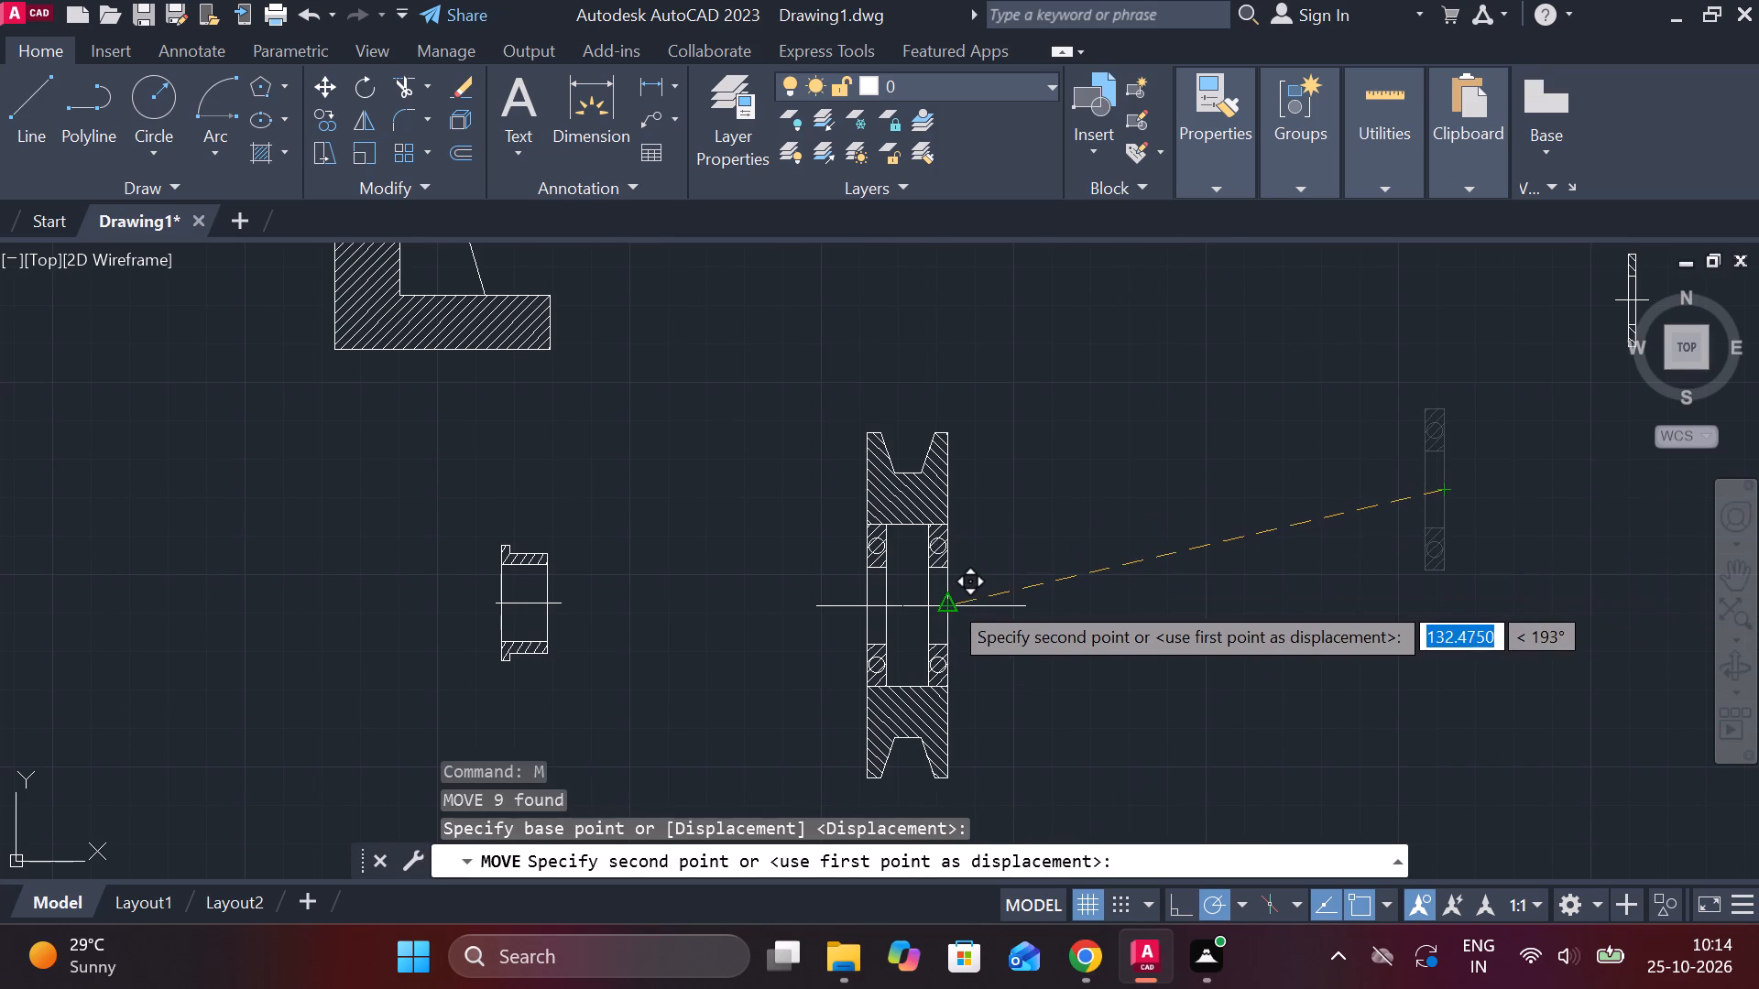
click(948, 600)
Move the pulley with both bearings onto the shaft section just outside the housing, placing its centre on the shaft centreline.
scroll(1051, 580, down, 2)
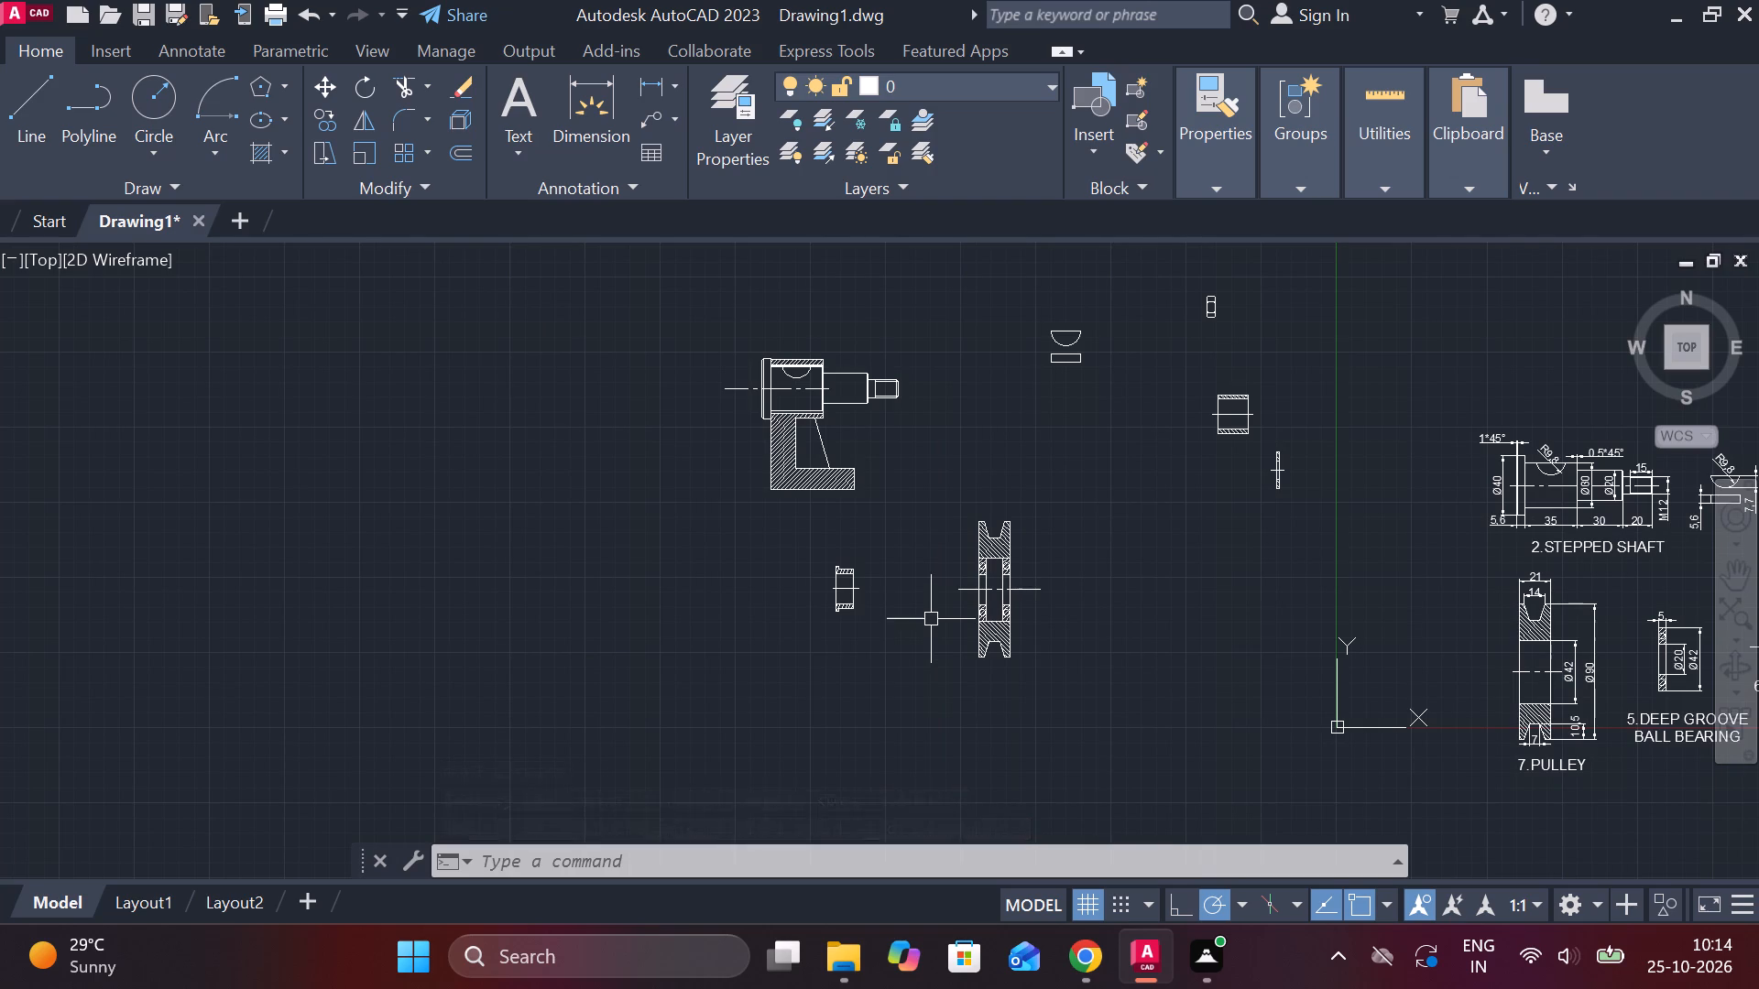
scroll(915, 508, up, 2)
middle_drag(956, 548, 863, 469)
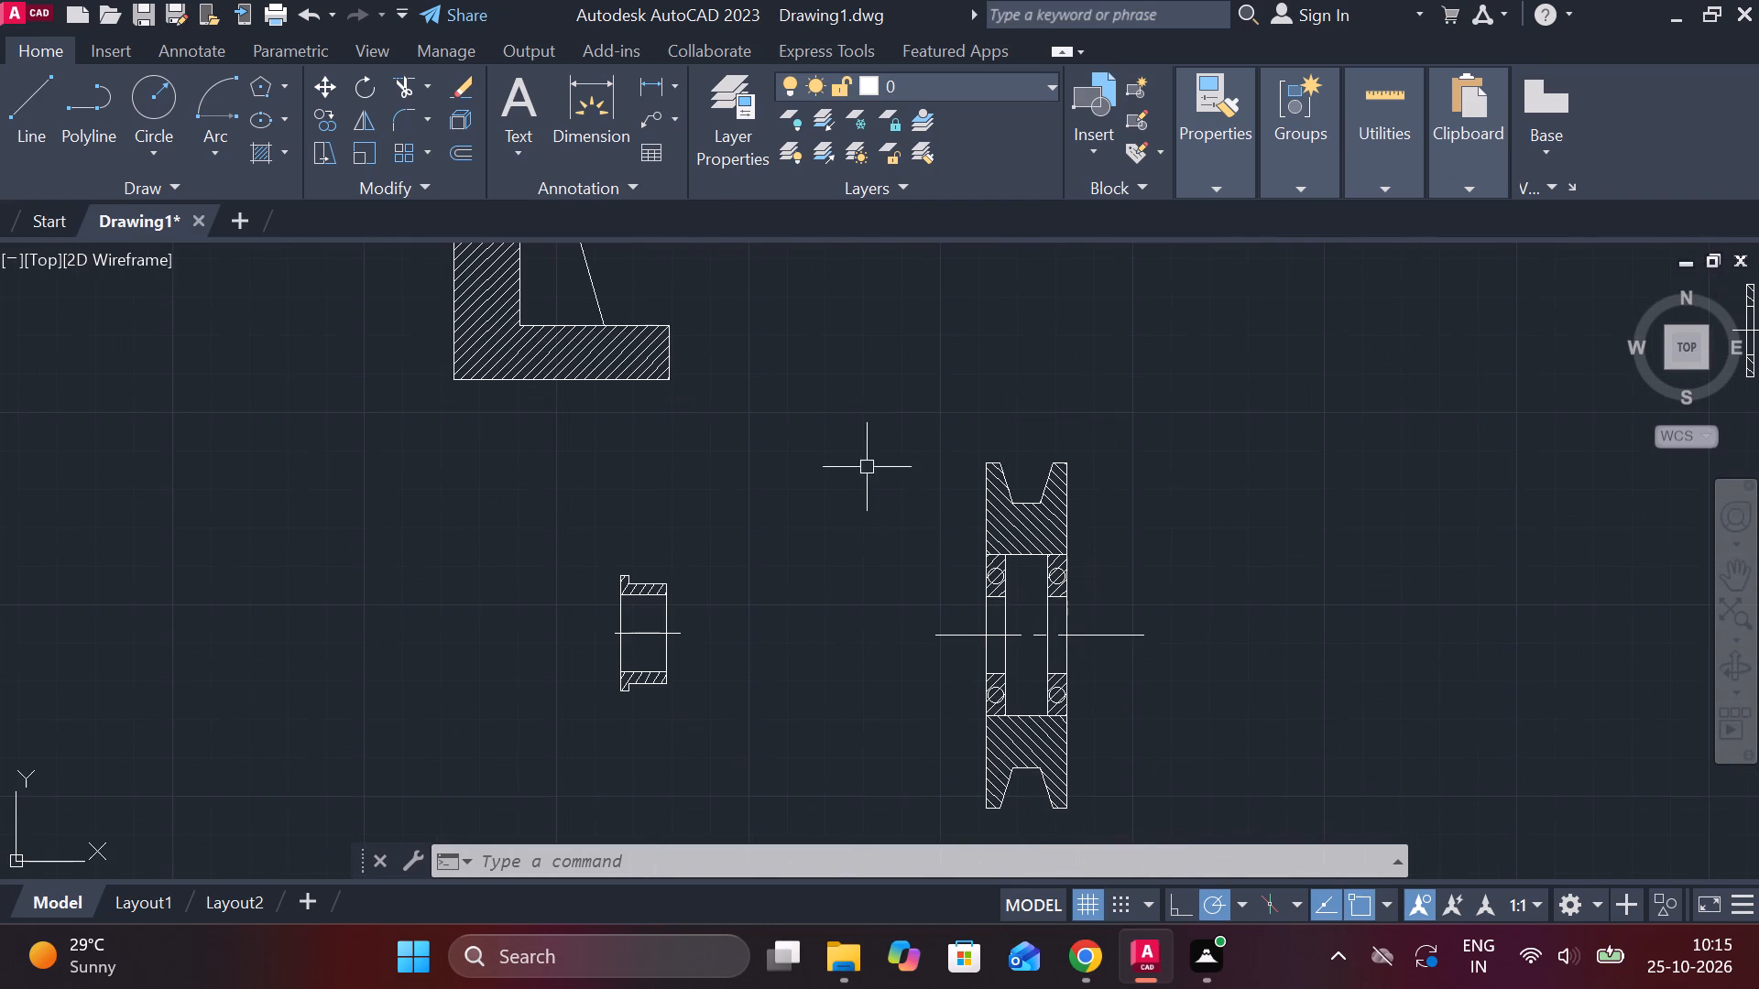
middle_click(940, 460)
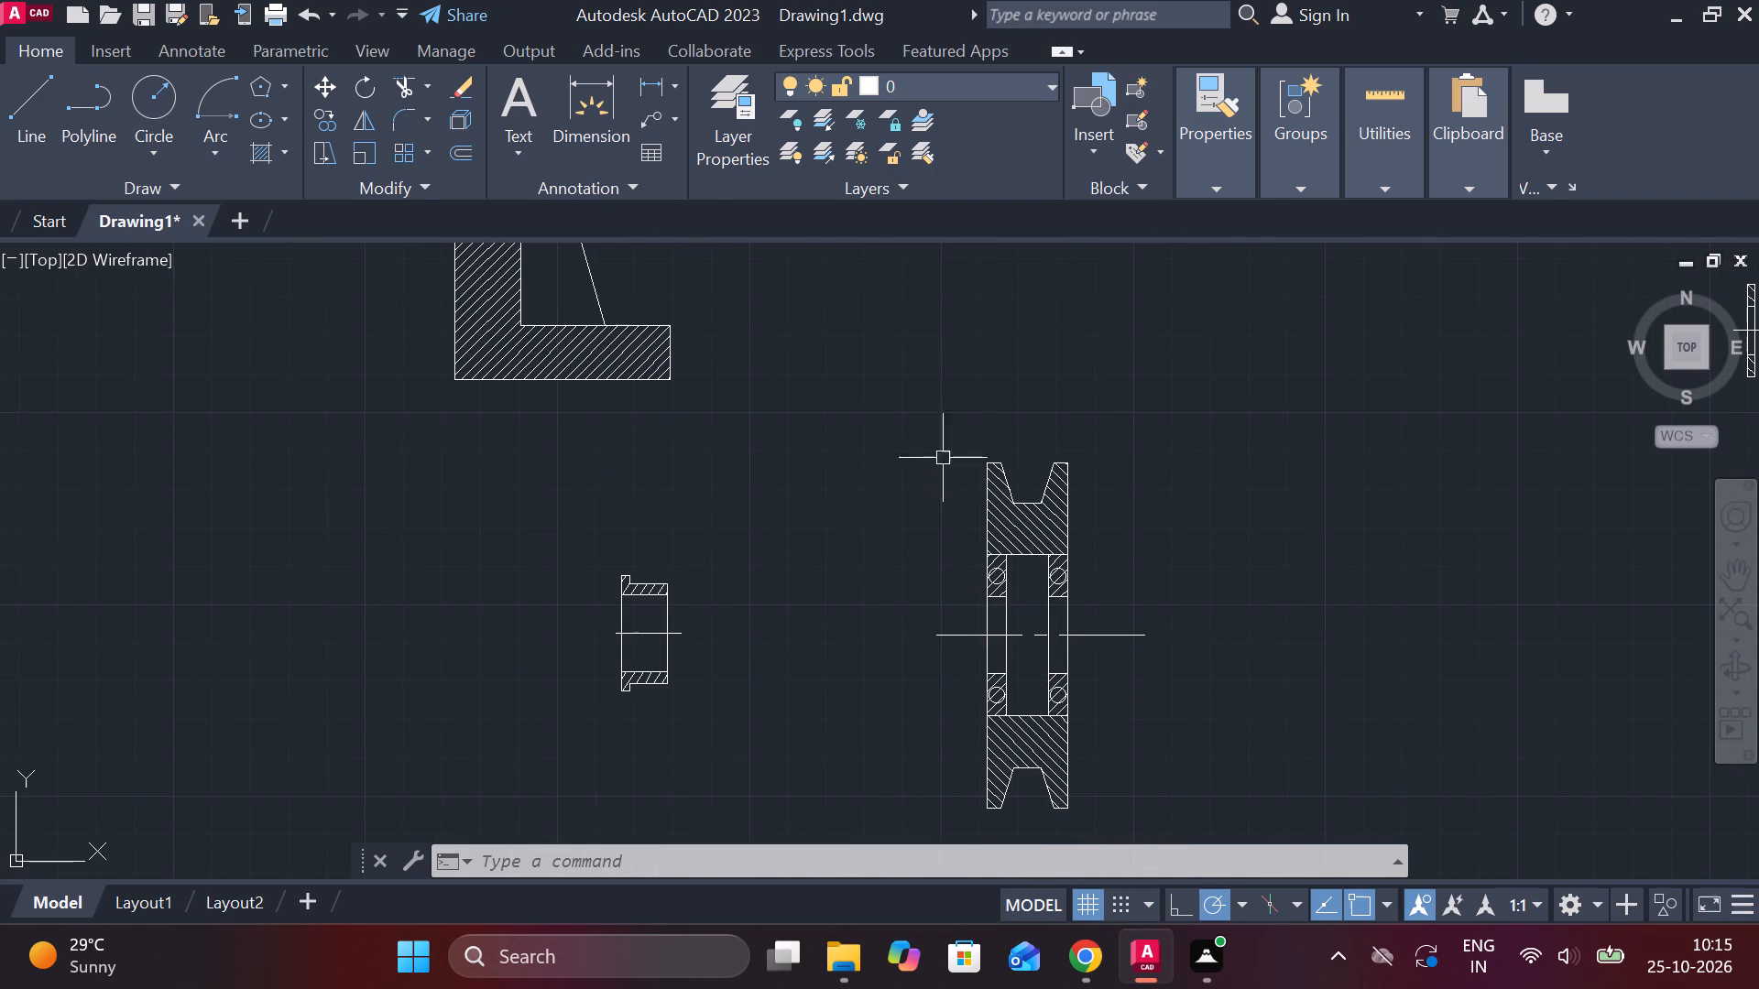
middle_drag(948, 463, 937, 418)
drag(924, 365, 946, 440)
click(1150, 793)
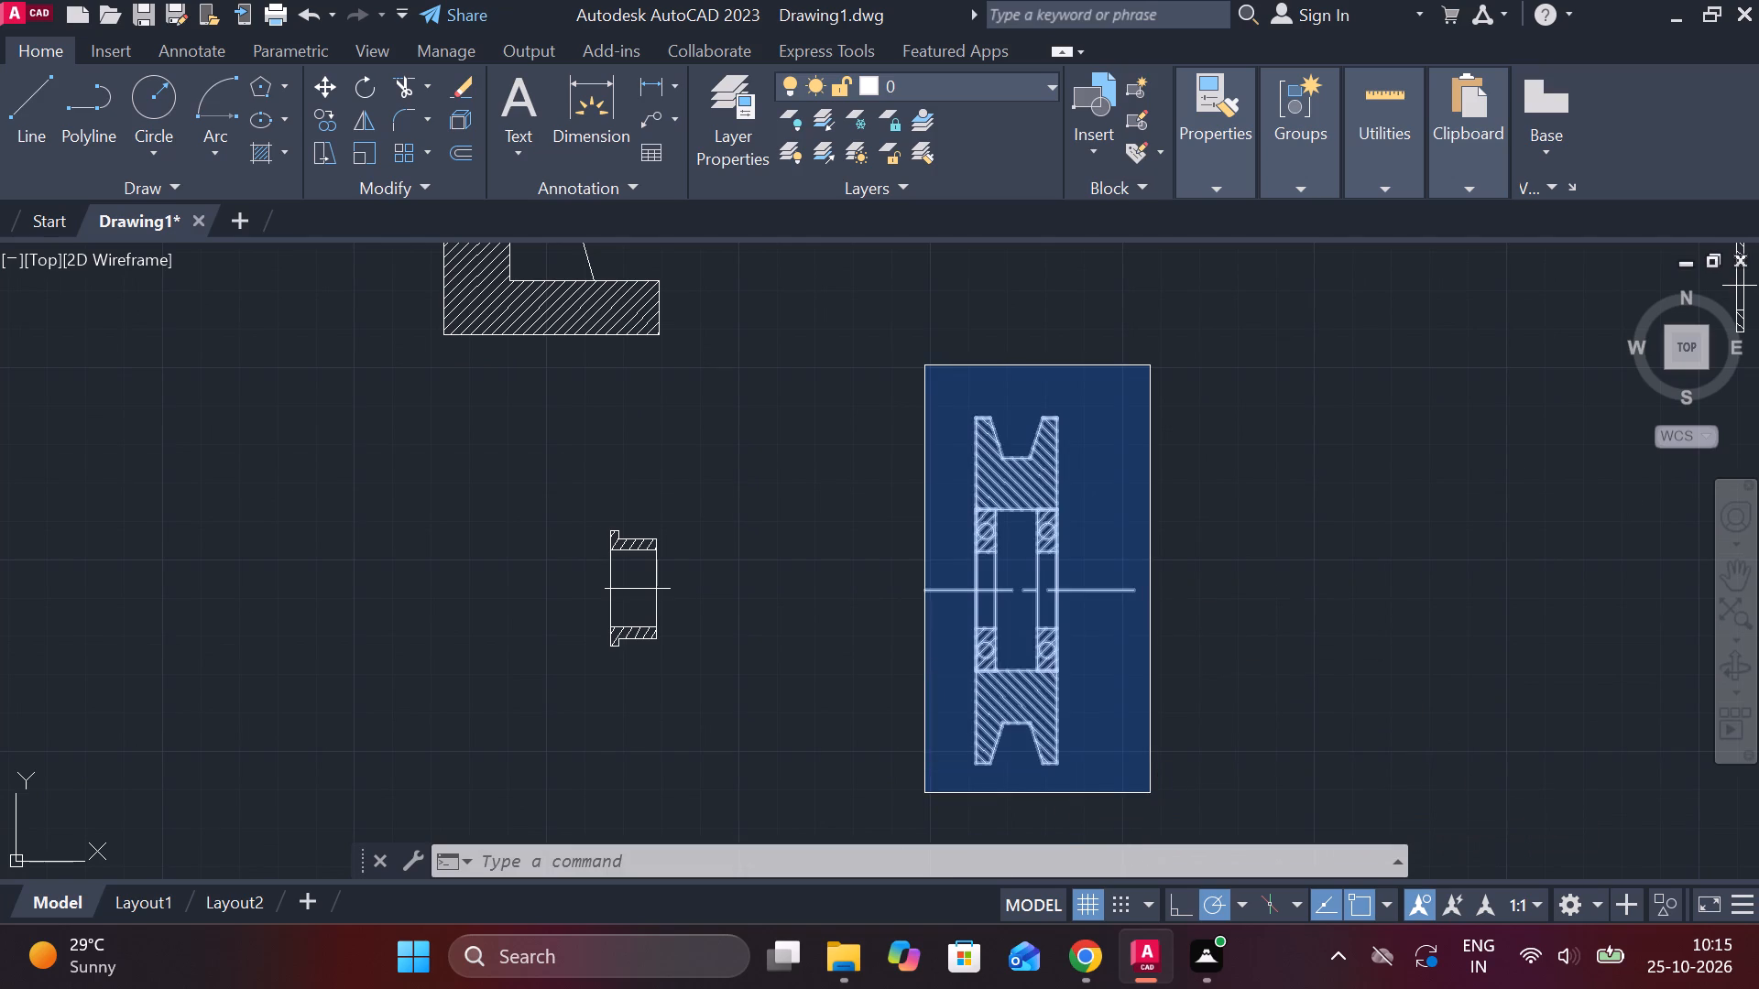
key(m)
key(Return)
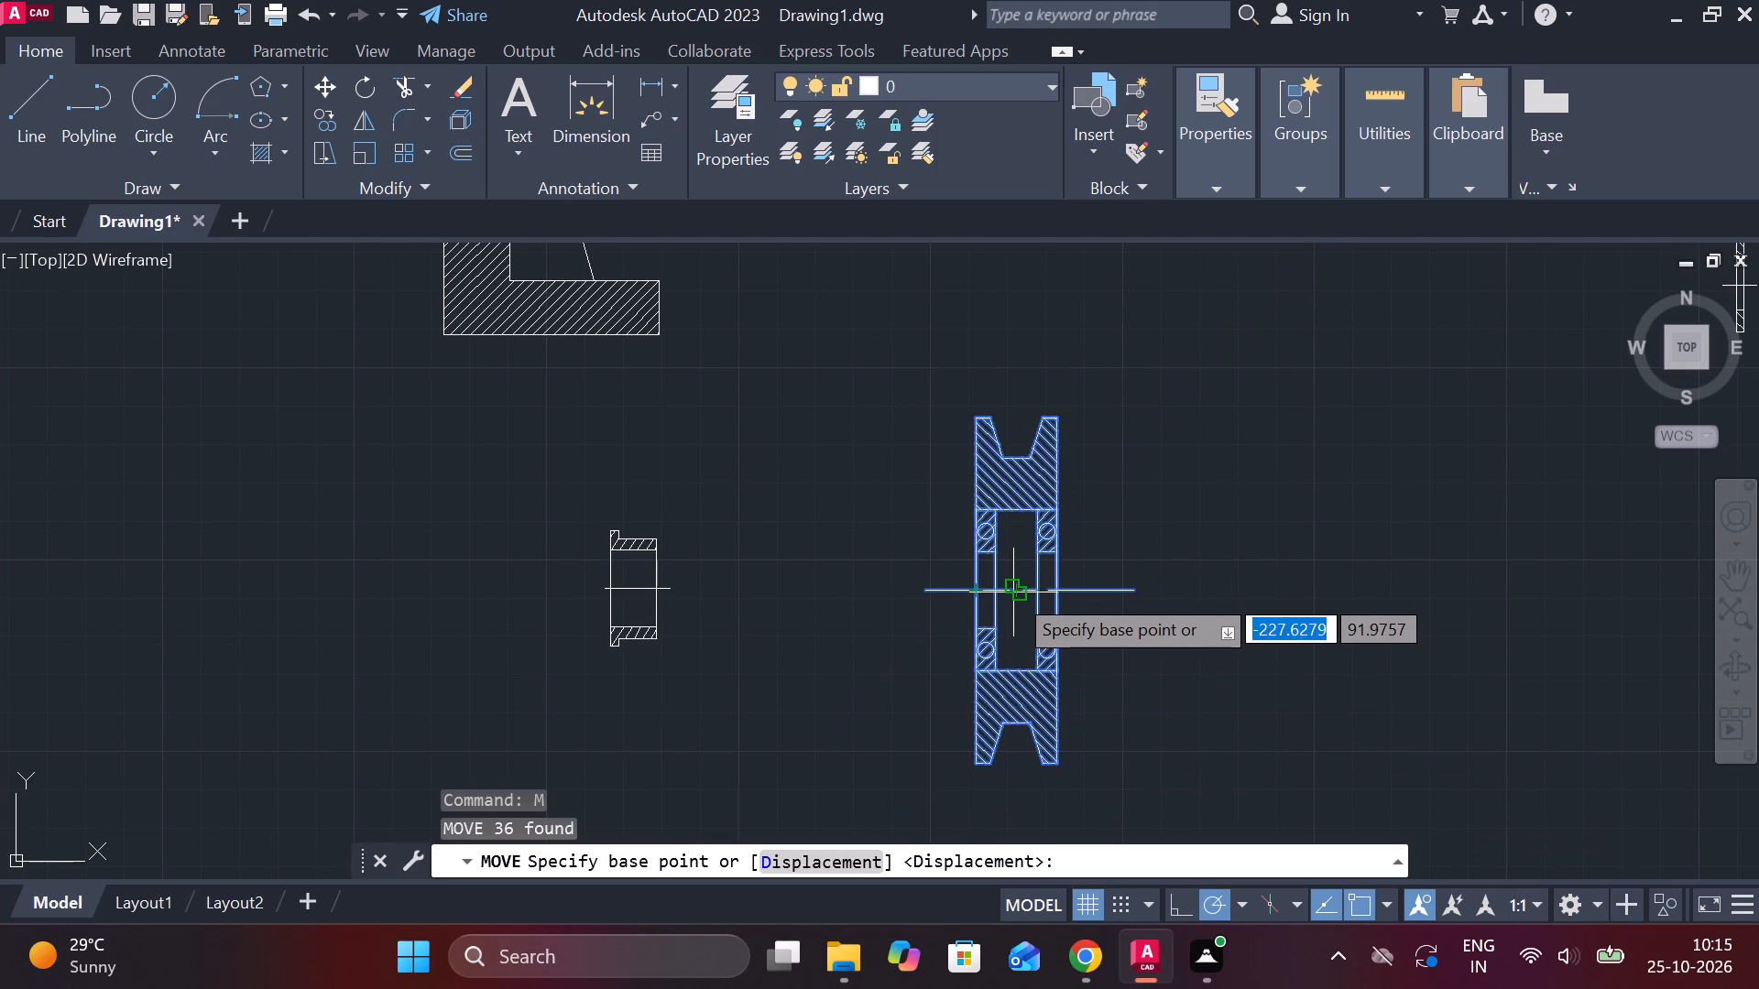
click(1013, 592)
scroll(1056, 574, down, 2)
scroll(999, 399, up, 3)
middle_drag(936, 373, 1058, 486)
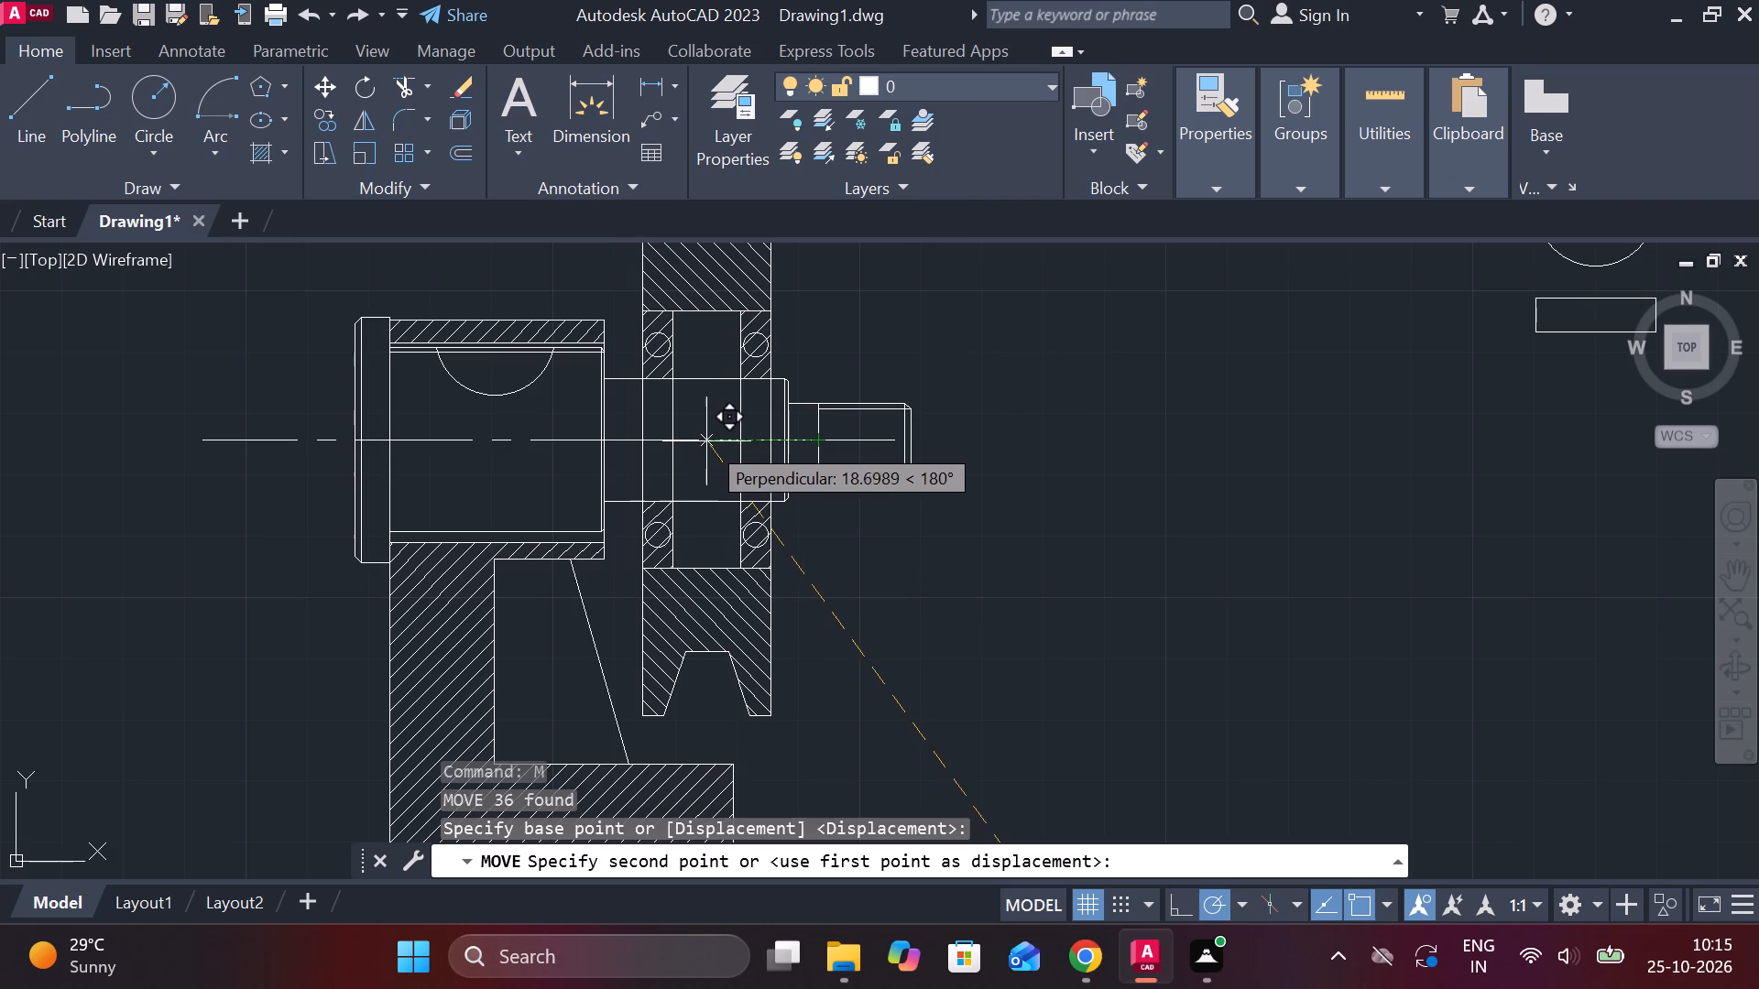
click(708, 441)
Delete the sloping rib line between the housing's bore section and its base in the assembly.
scroll(935, 473, down, 2)
scroll(942, 517, up, 1)
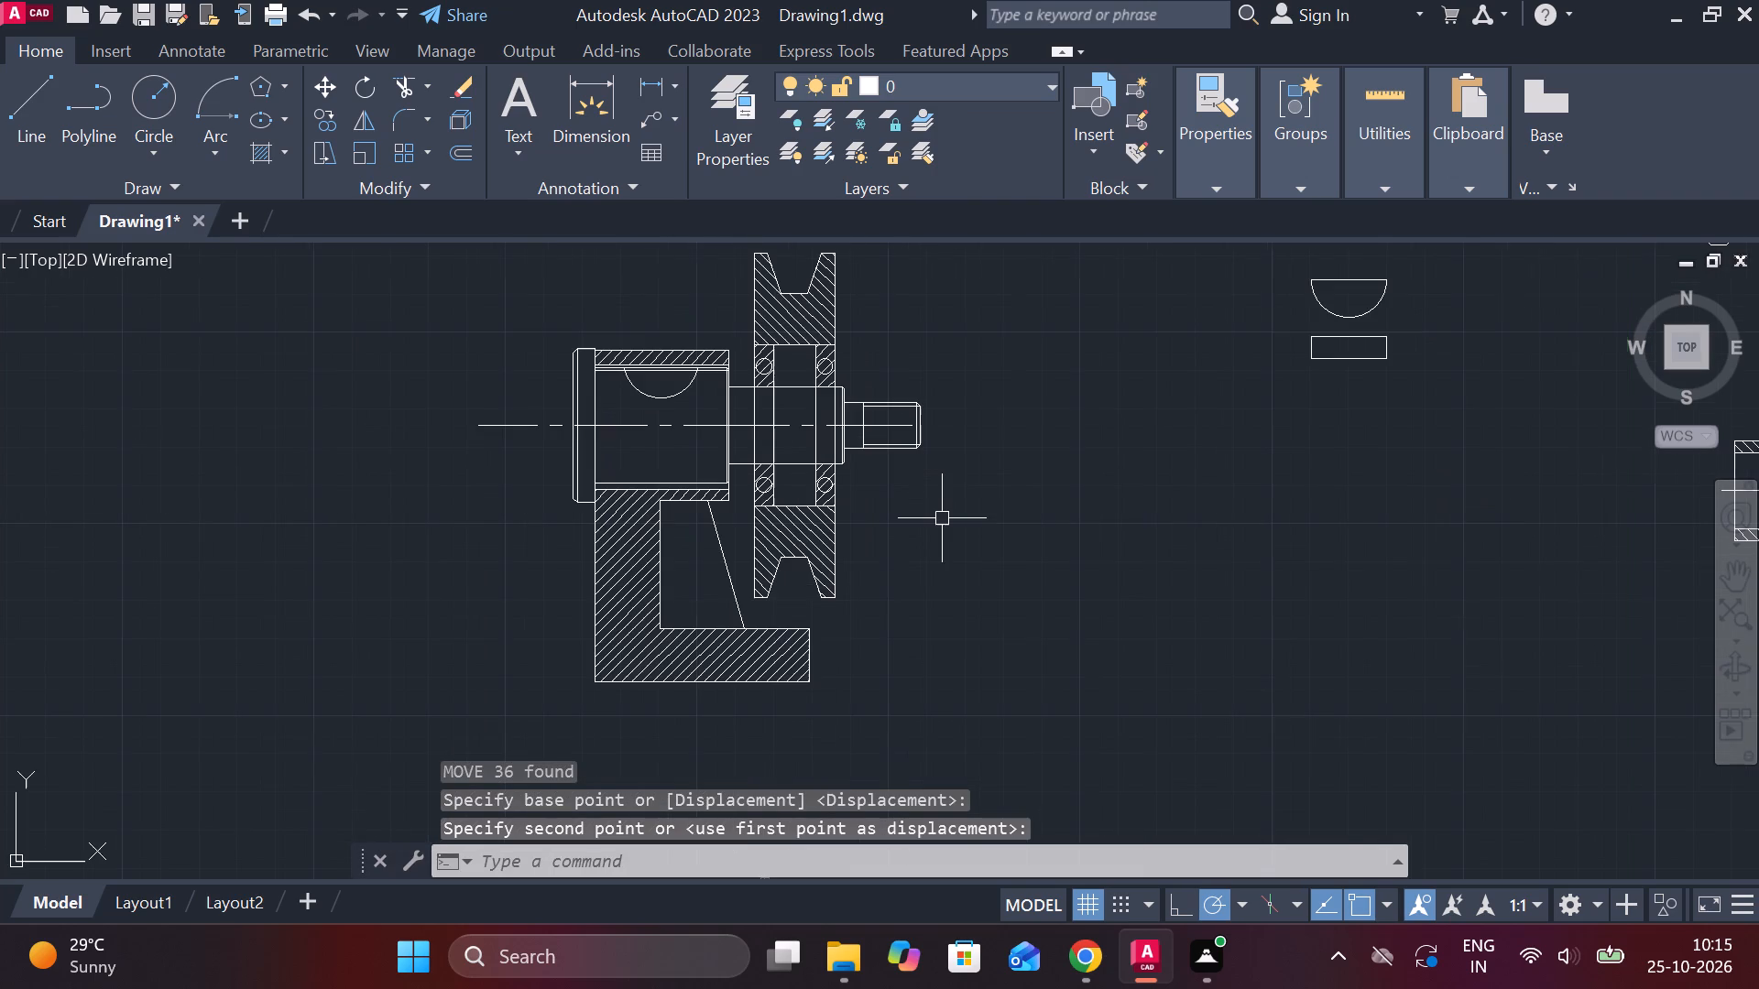
scroll(946, 542, up, 1)
middle_drag(957, 545, 1073, 586)
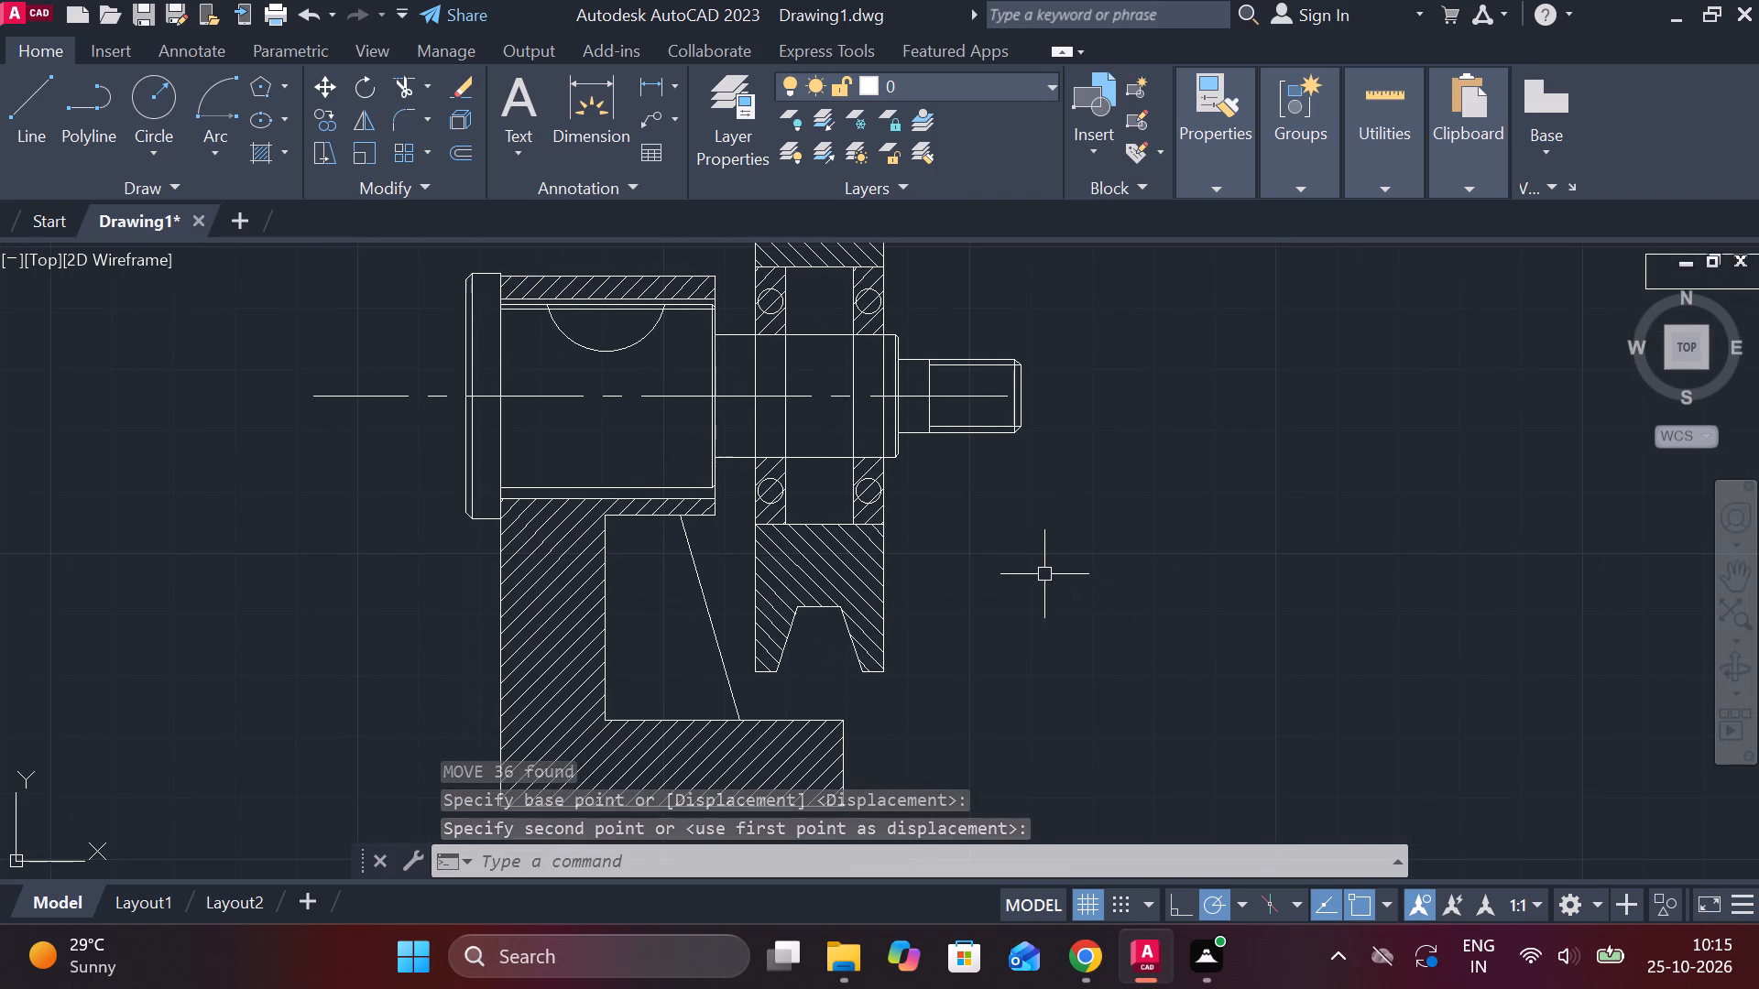
scroll(1055, 581, down, 1)
scroll(1035, 611, up, 1)
middle_drag(1039, 613, 1071, 616)
click(741, 589)
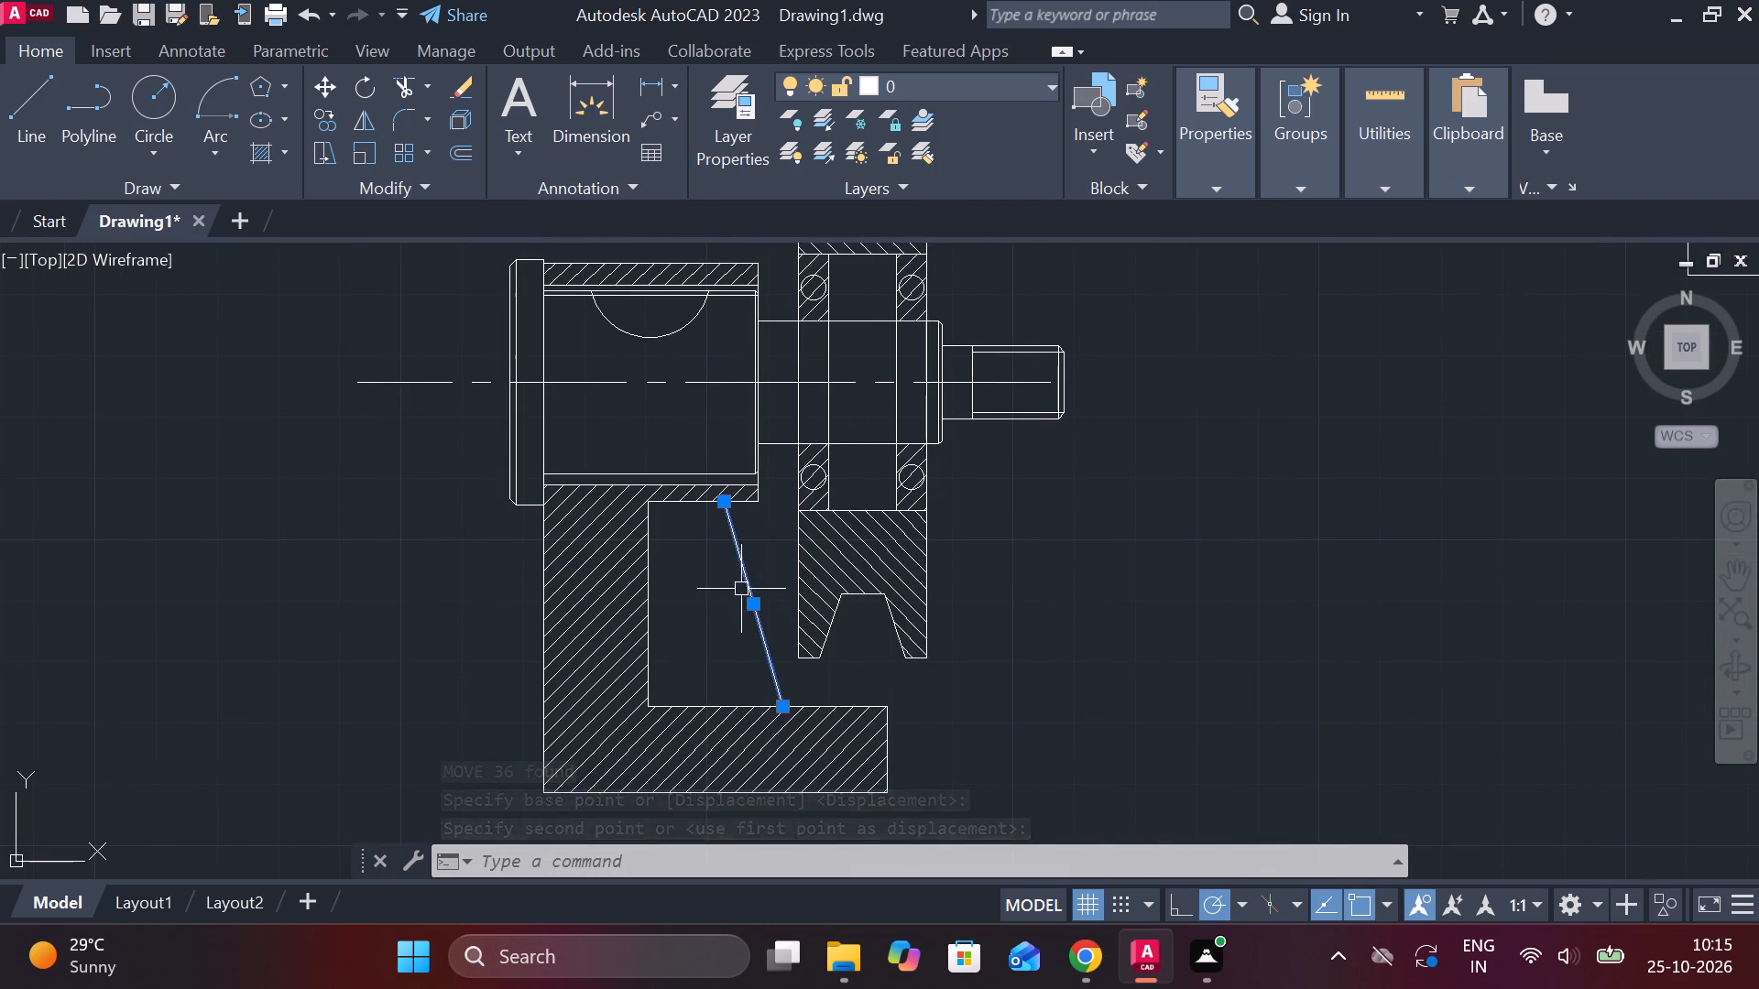
text(E)
key(space)
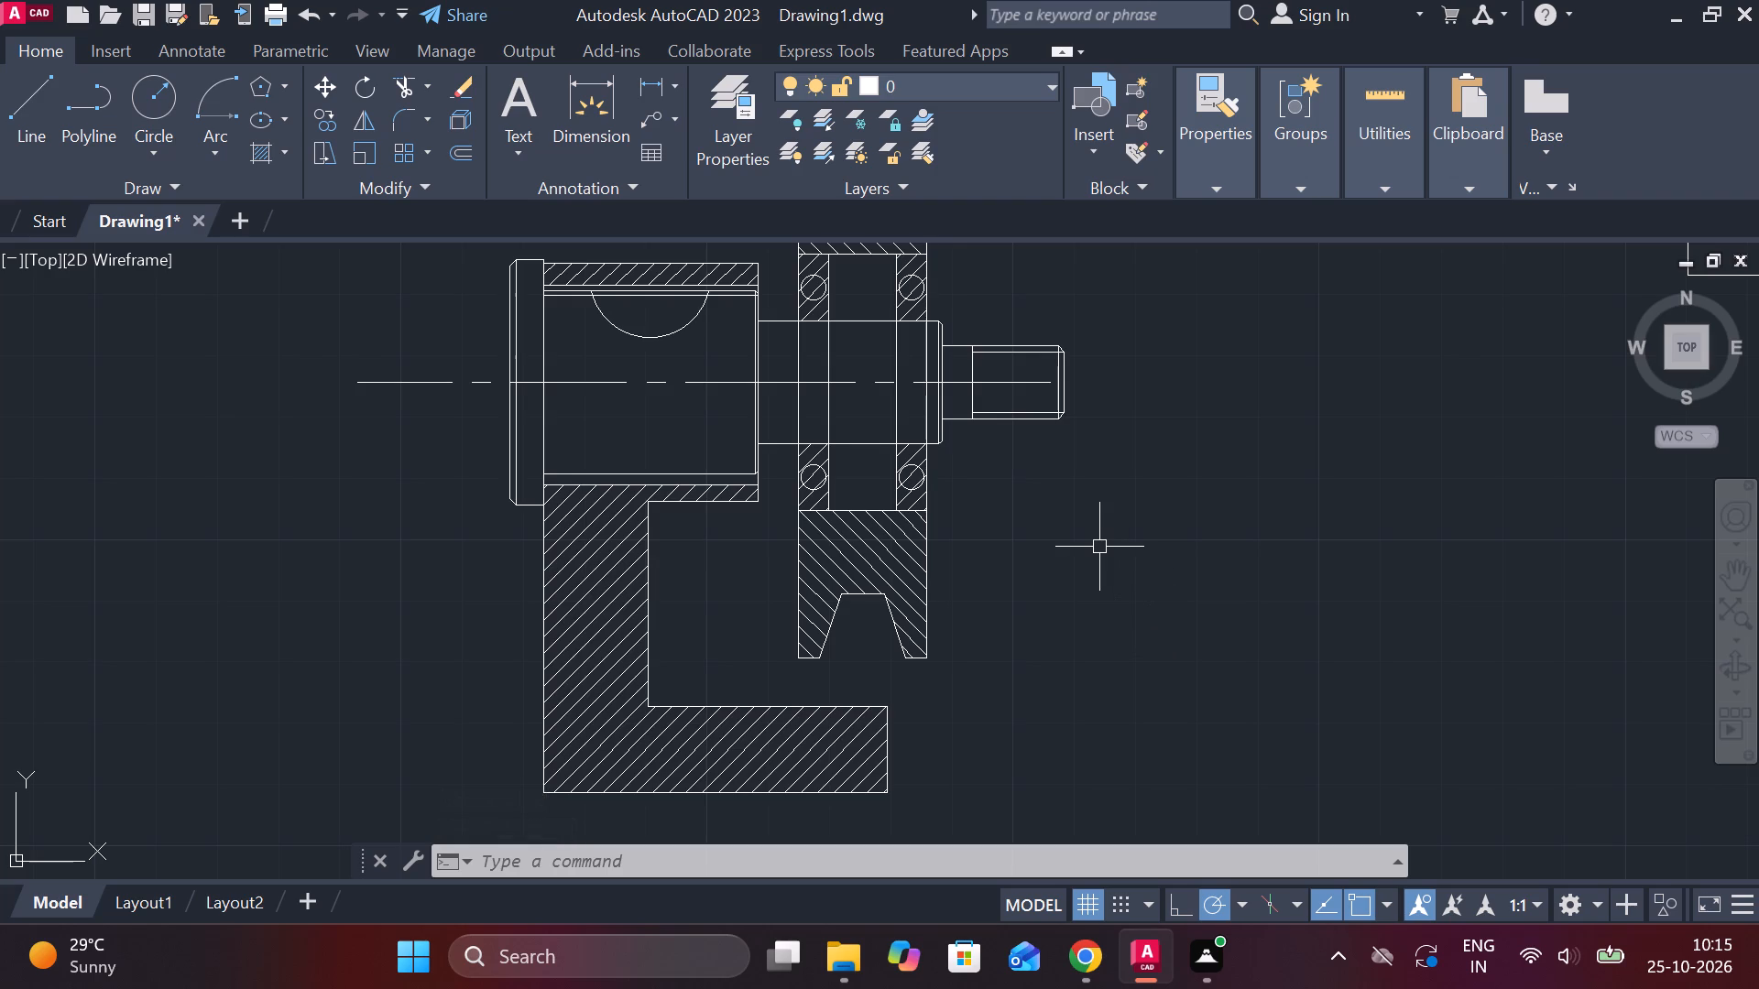
Move the undimensioned stepped bushing onto the shaft, placing its flanged face centre on the centreline at the shaft shoulder between housing and pulley.
scroll(1099, 547, down, 2)
middle_drag(1125, 700, 1133, 451)
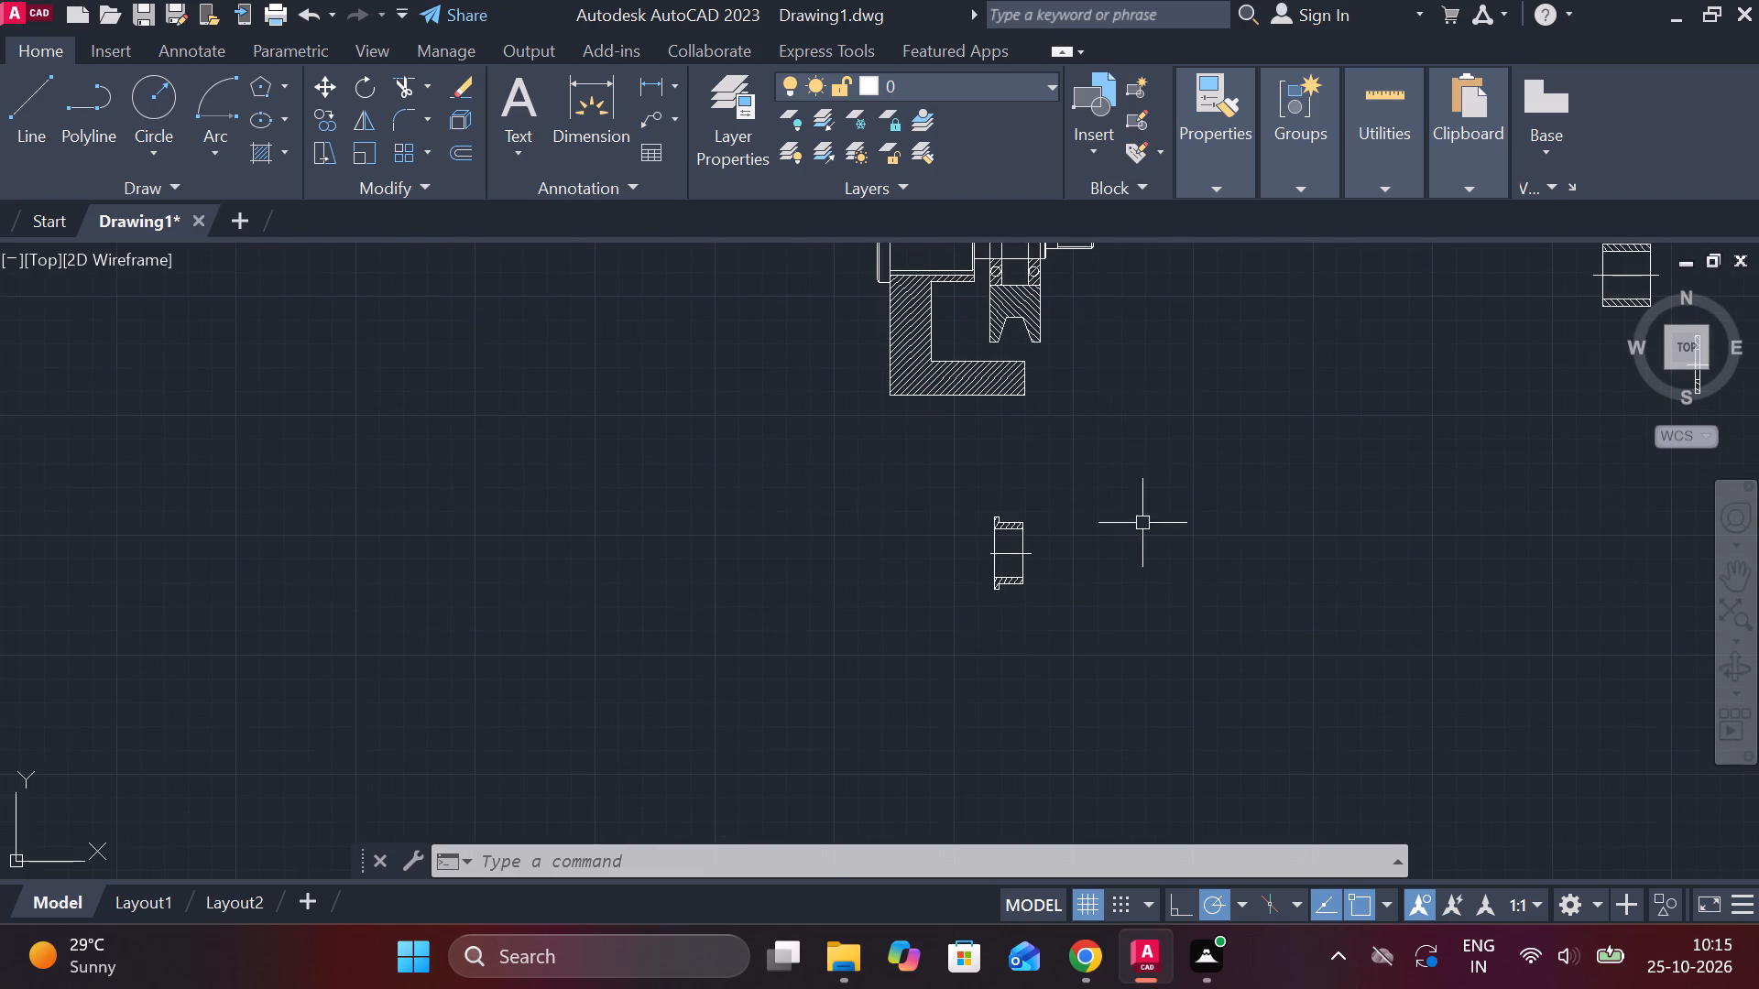
scroll(1222, 582, down, 2)
middle_drag(1260, 585, 825, 650)
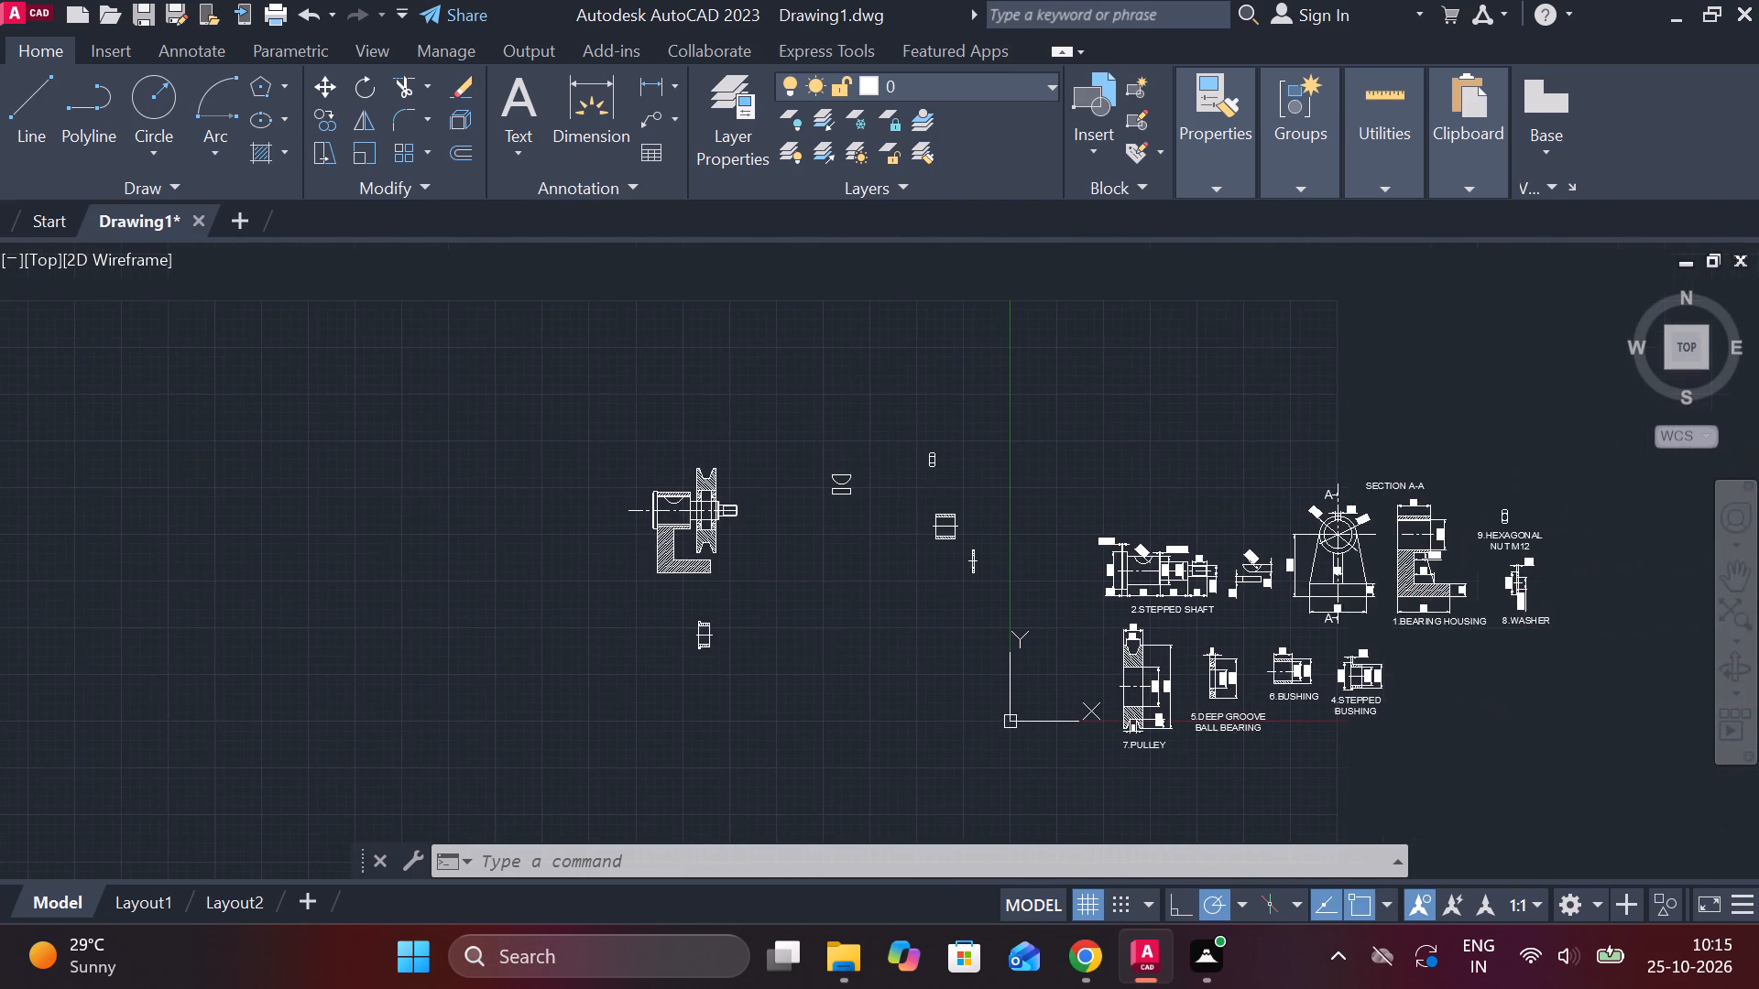
scroll(749, 645, up, 2)
scroll(609, 666, up, 3)
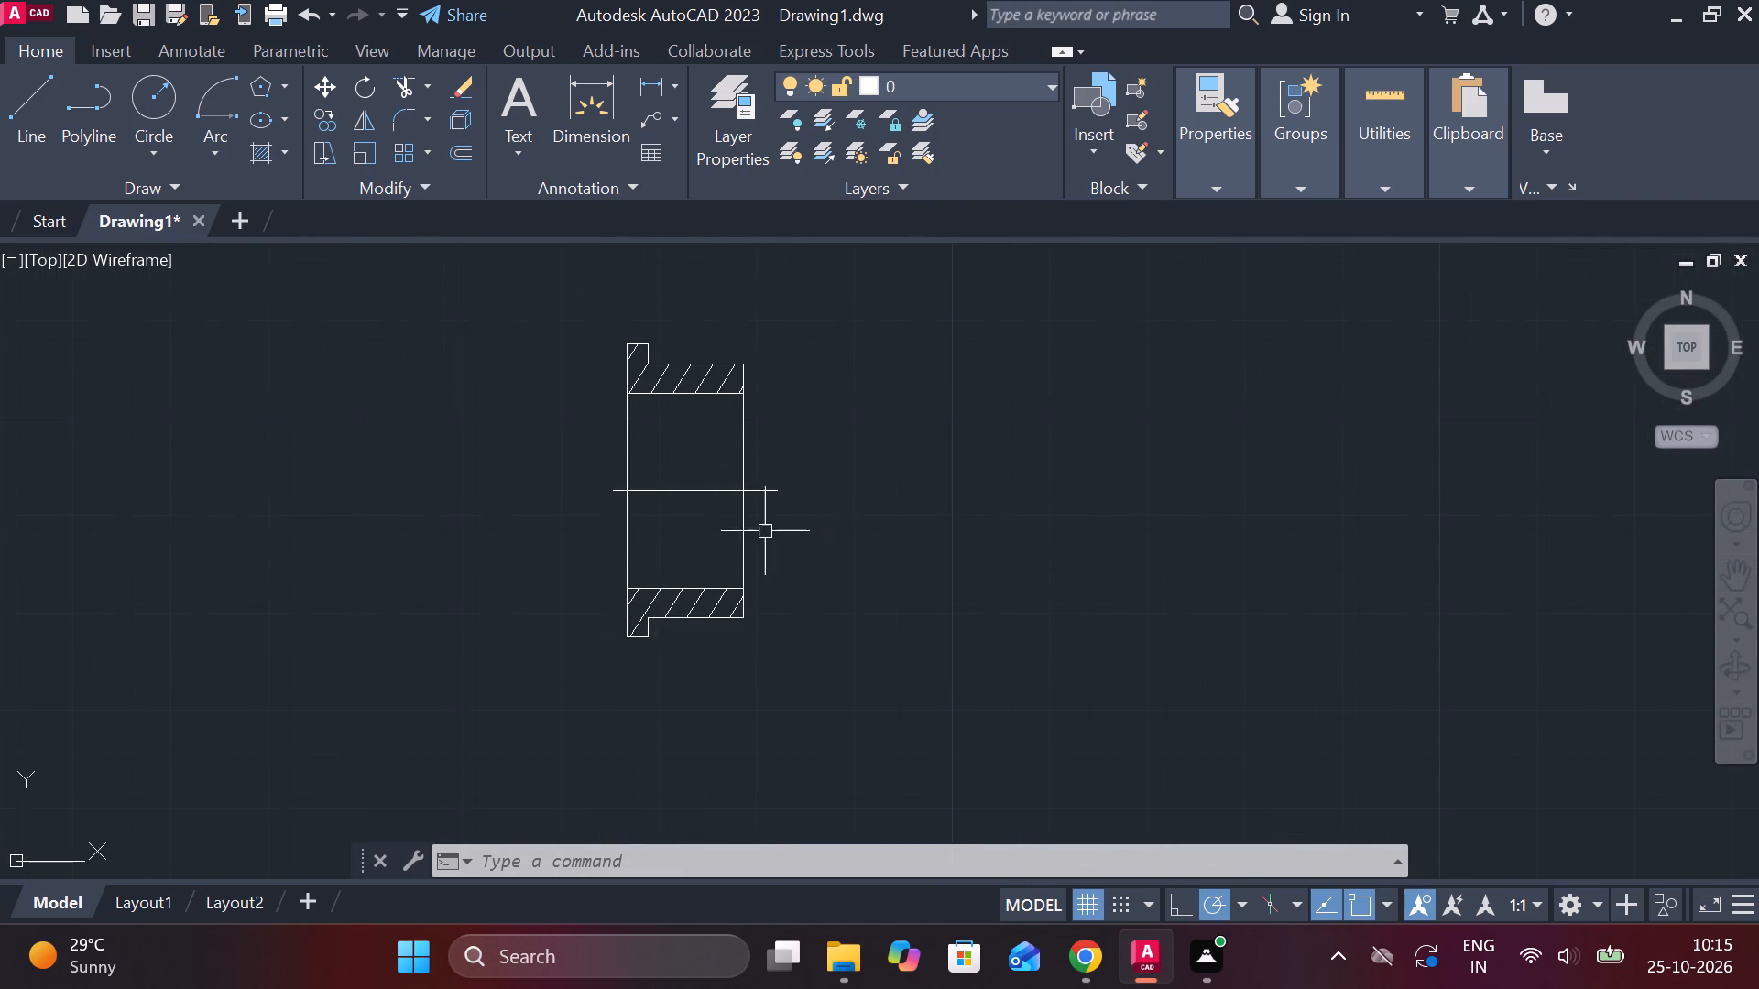
click(534, 315)
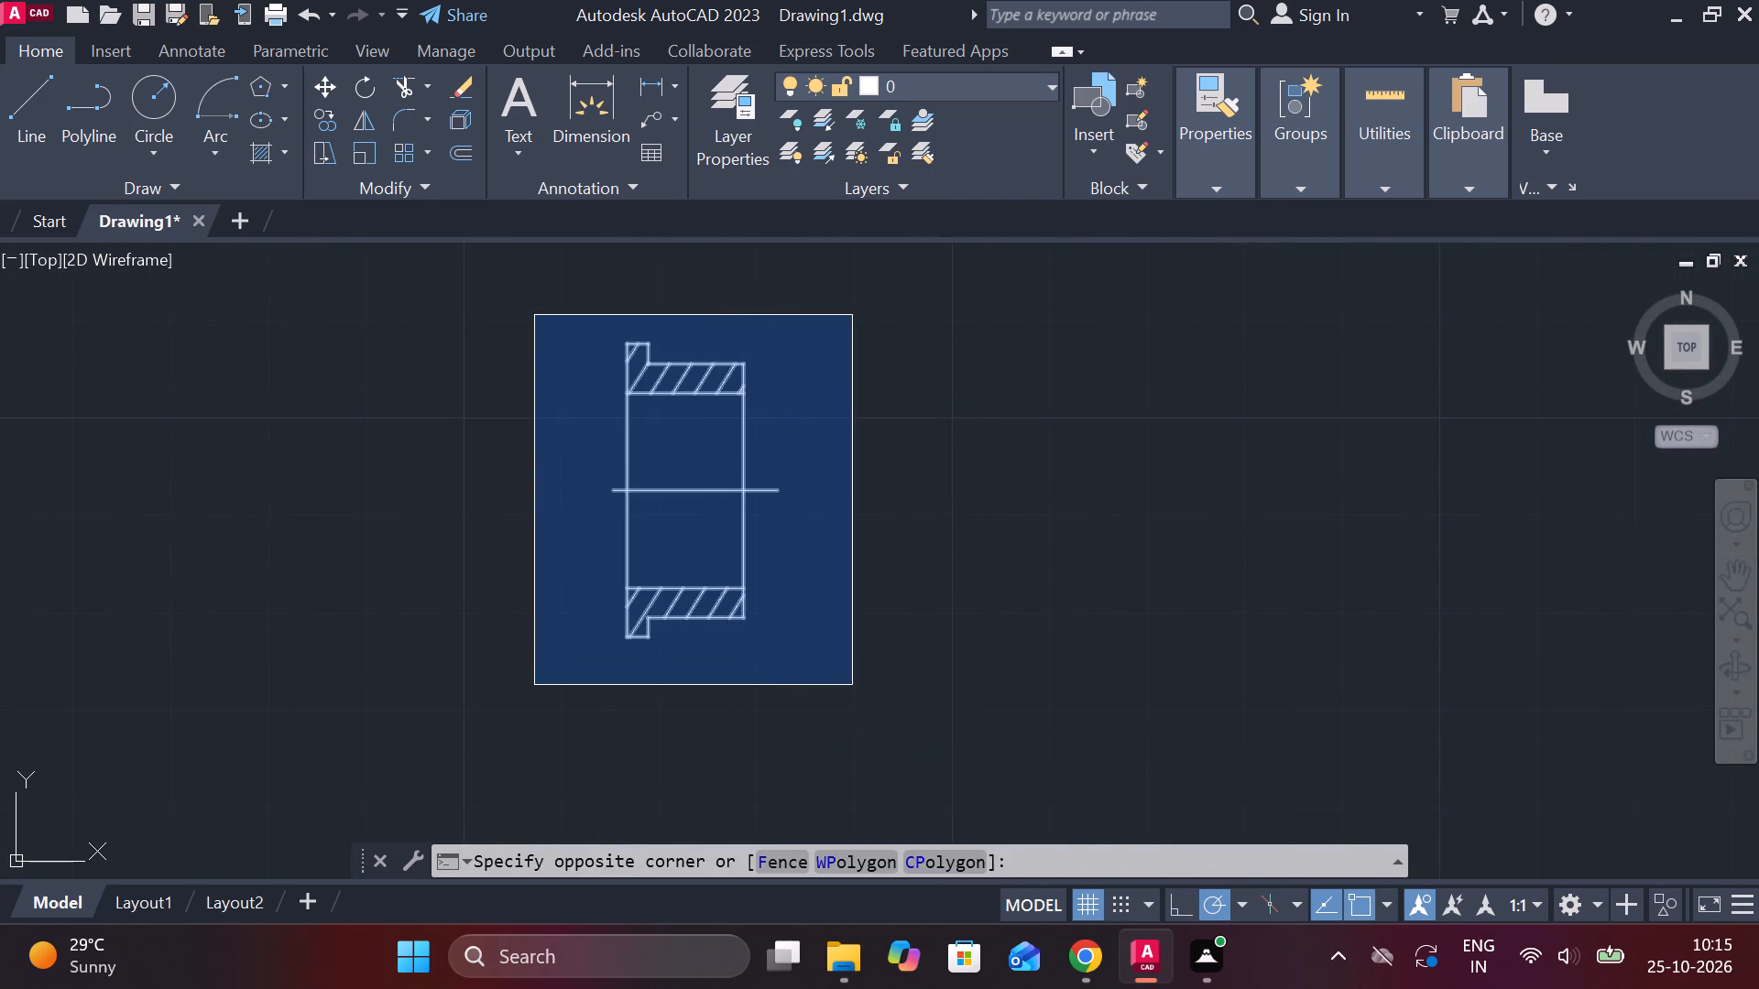
click(852, 685)
key(m)
key(Return)
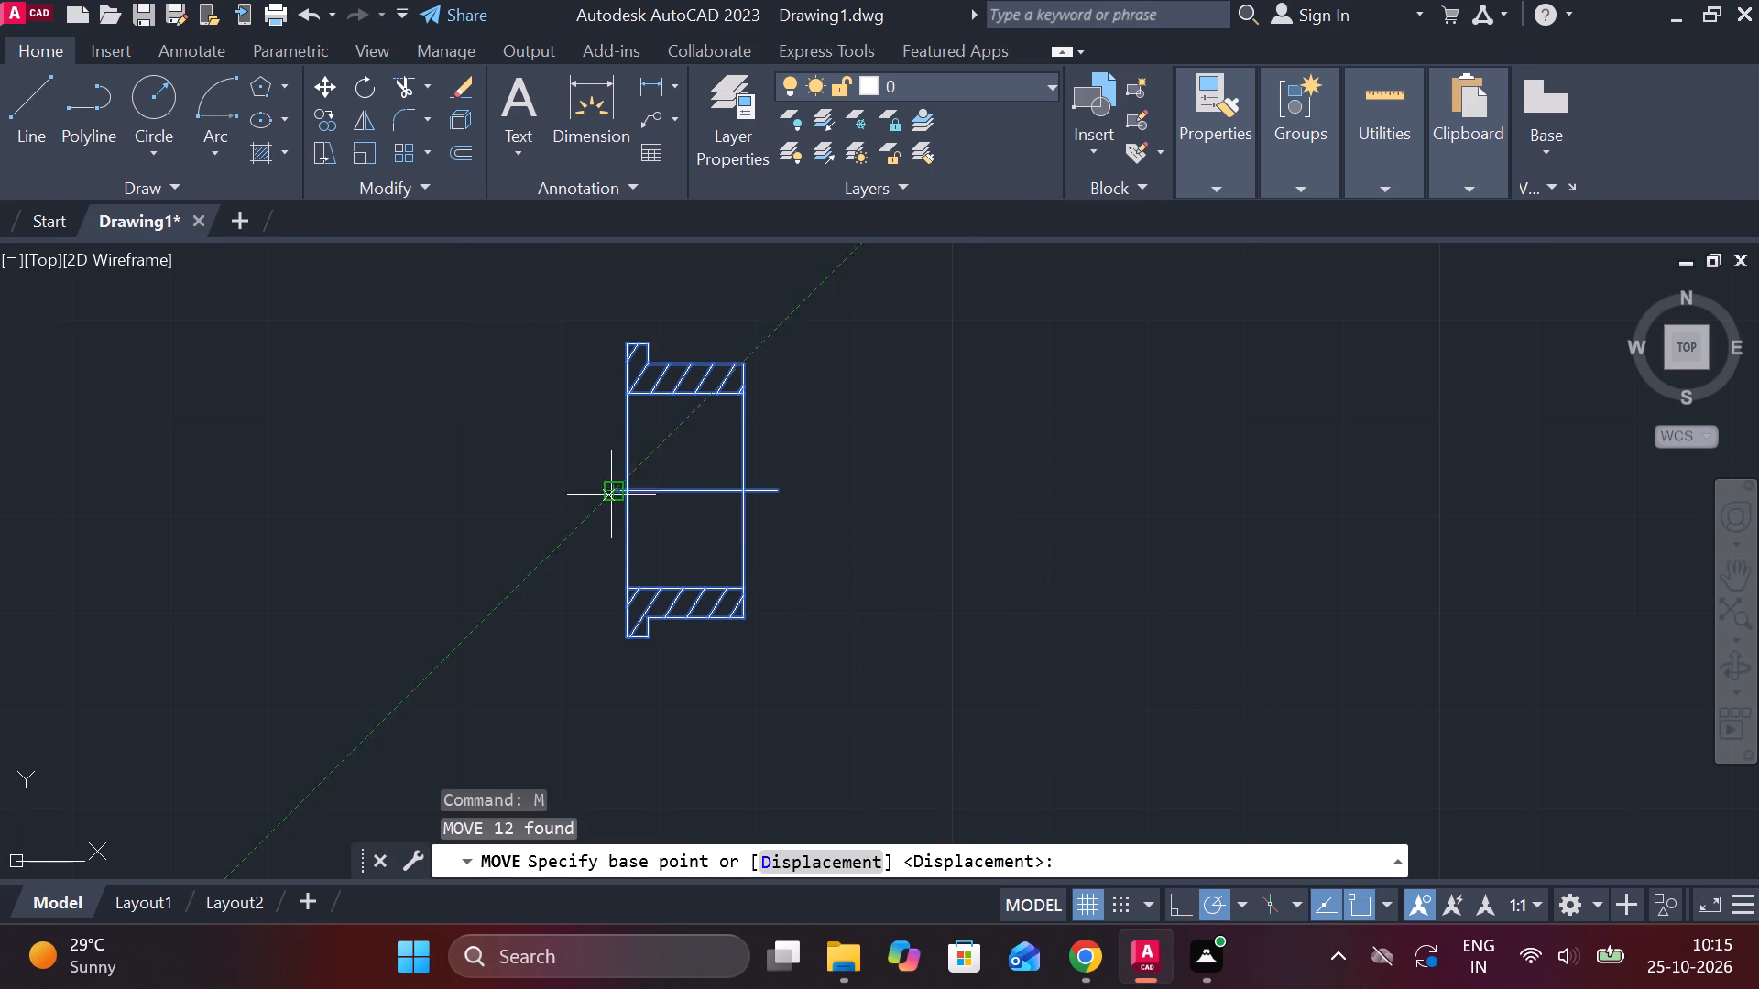
click(631, 486)
scroll(641, 484, down, 3)
middle_drag(681, 486, 776, 697)
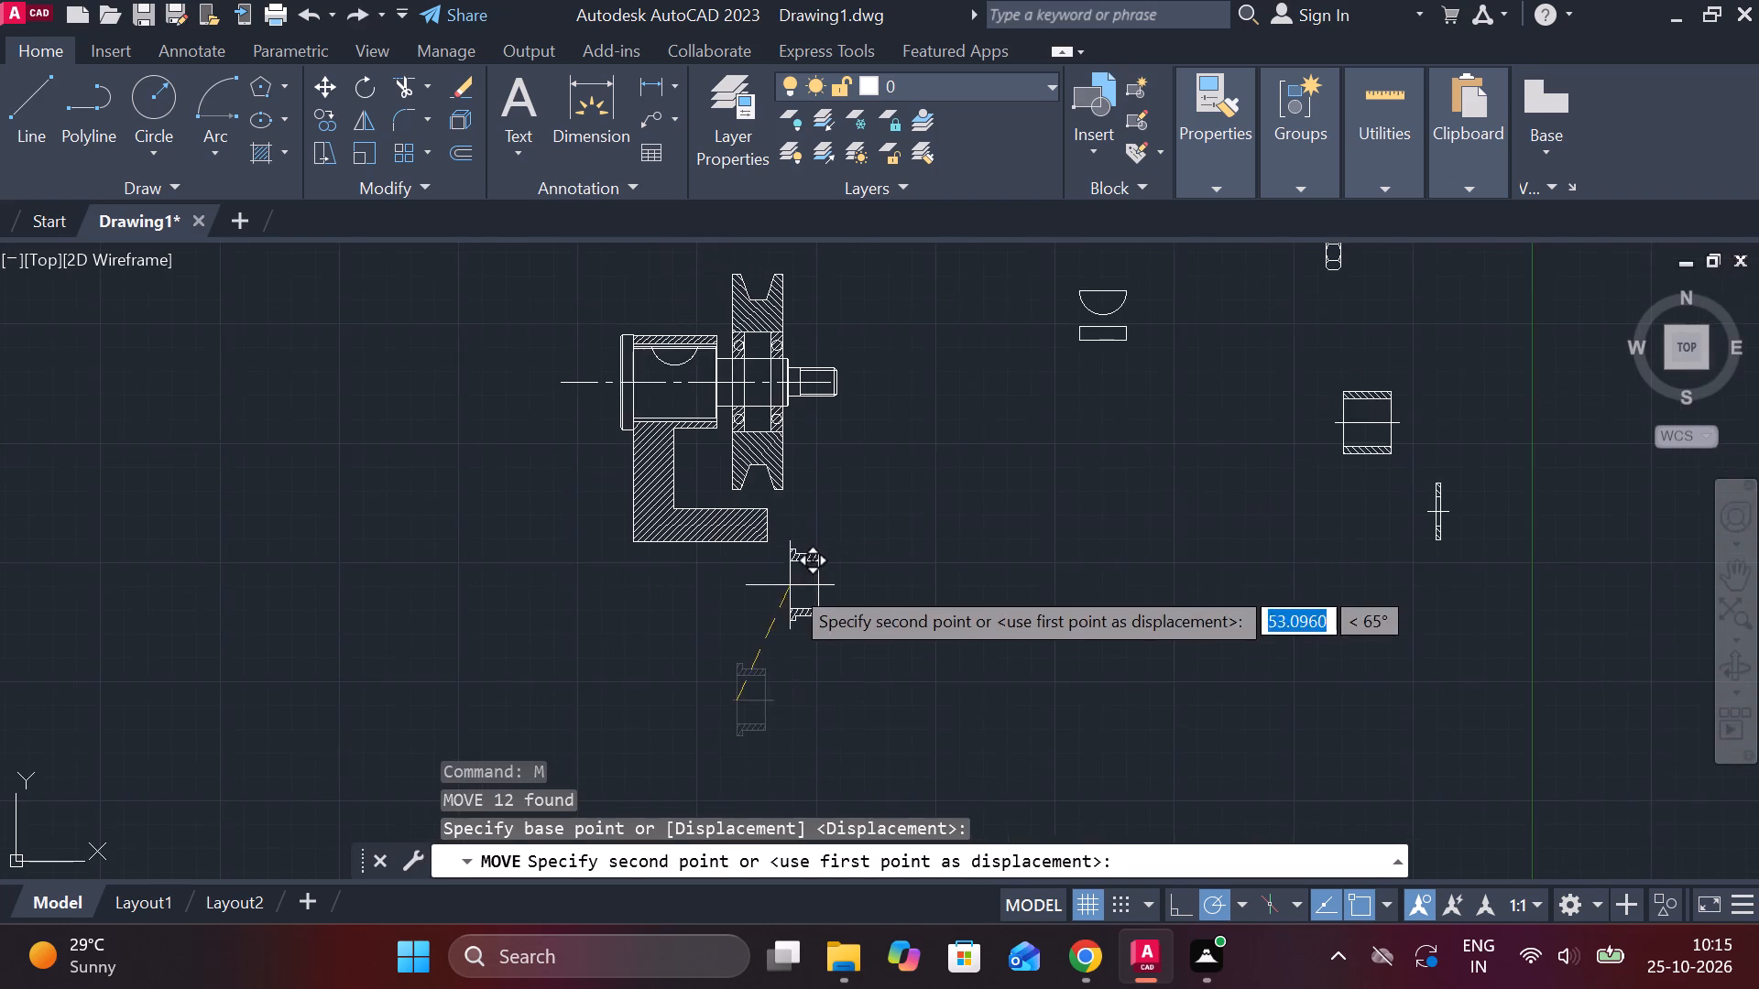
middle_drag(790, 572, 828, 679)
scroll(686, 441, up, 4)
middle_drag(955, 616, 681, 87)
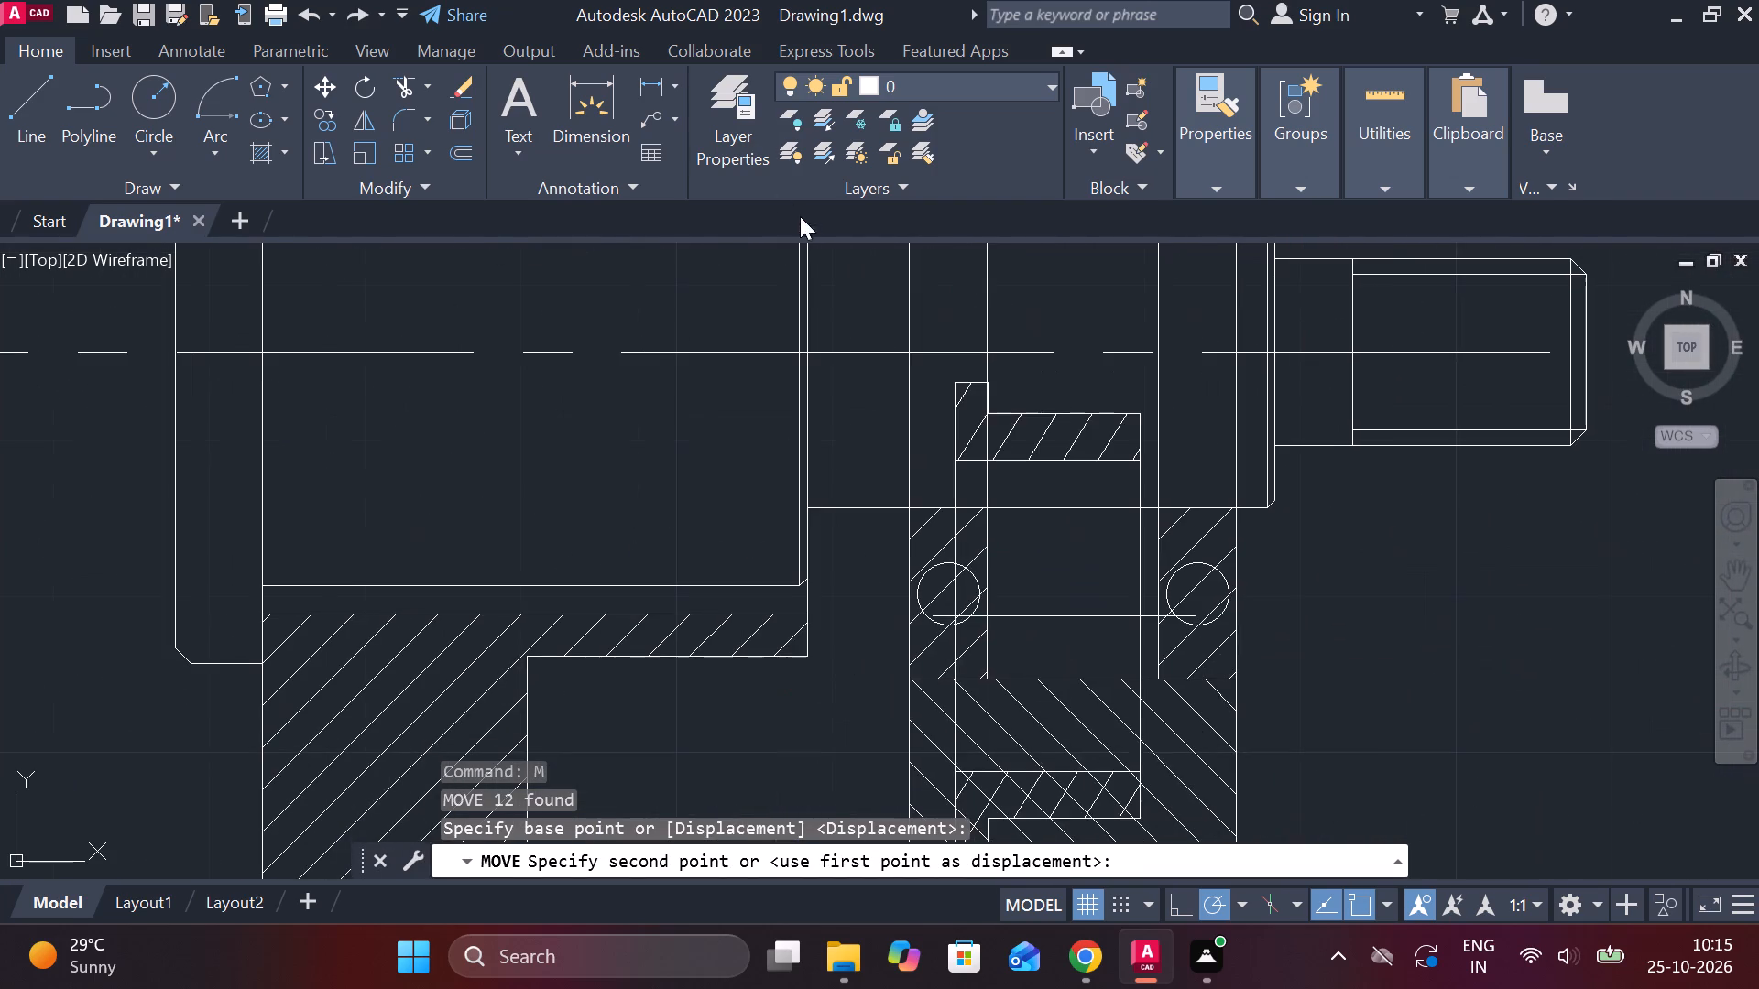
scroll(807, 348, down, 2)
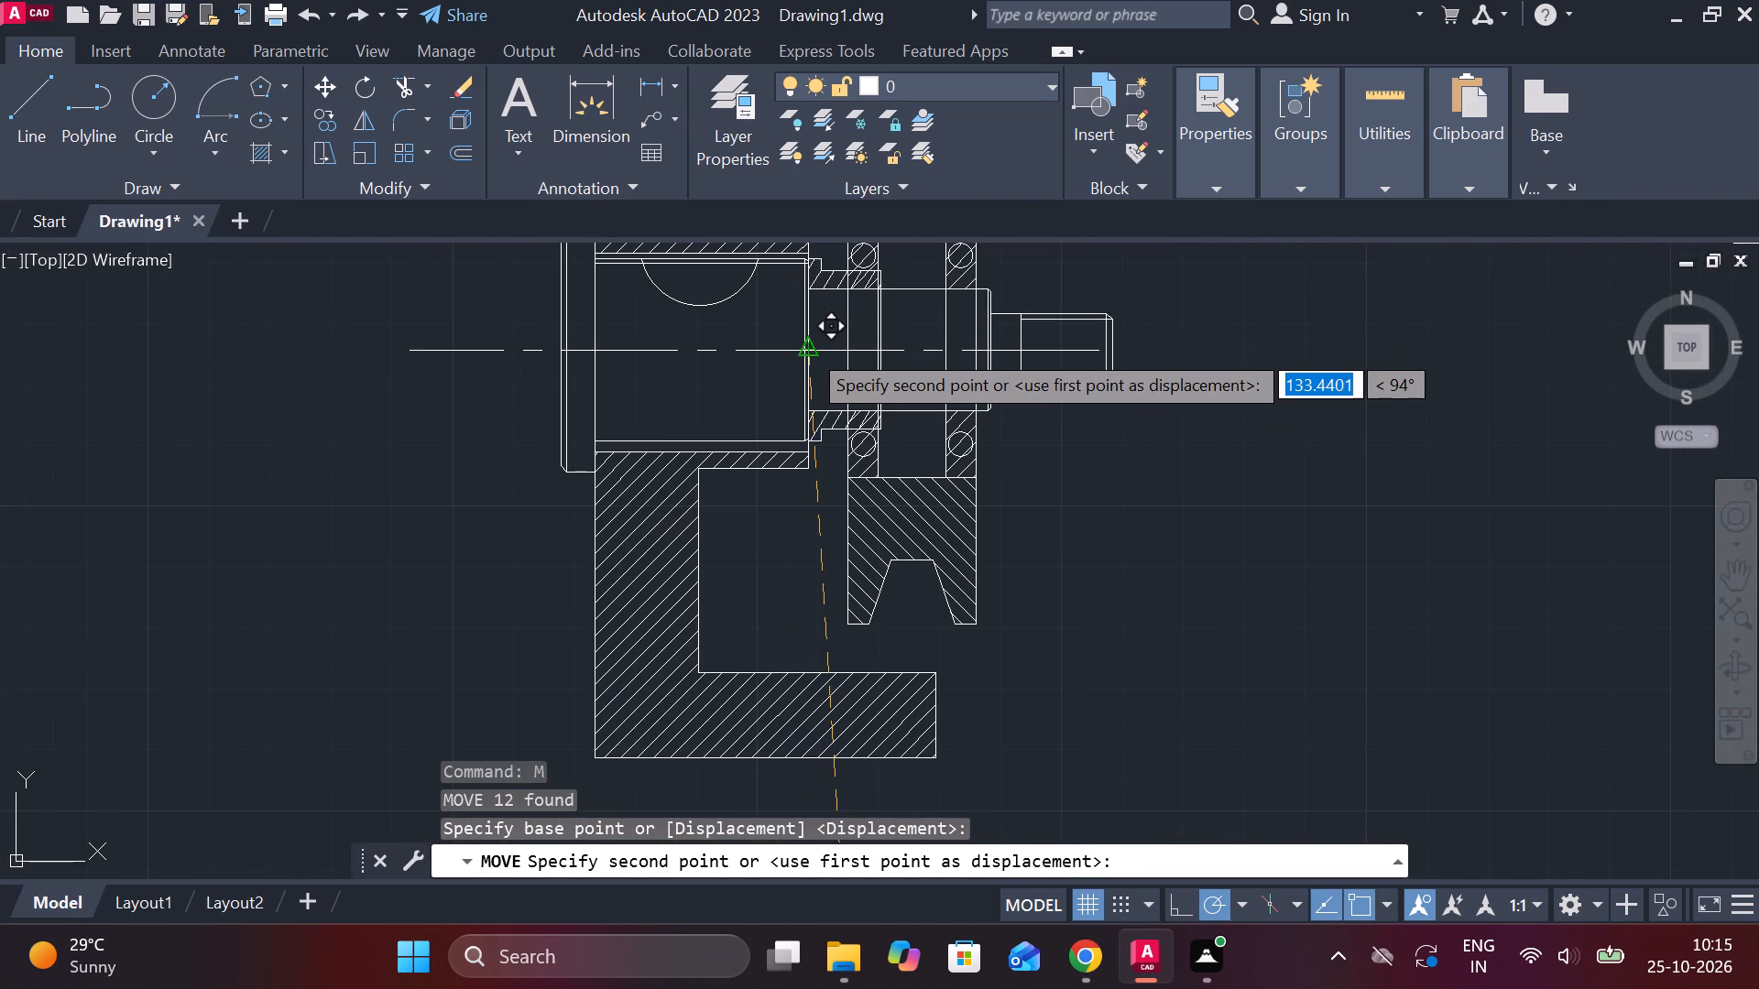
middle_drag(793, 348, 794, 390)
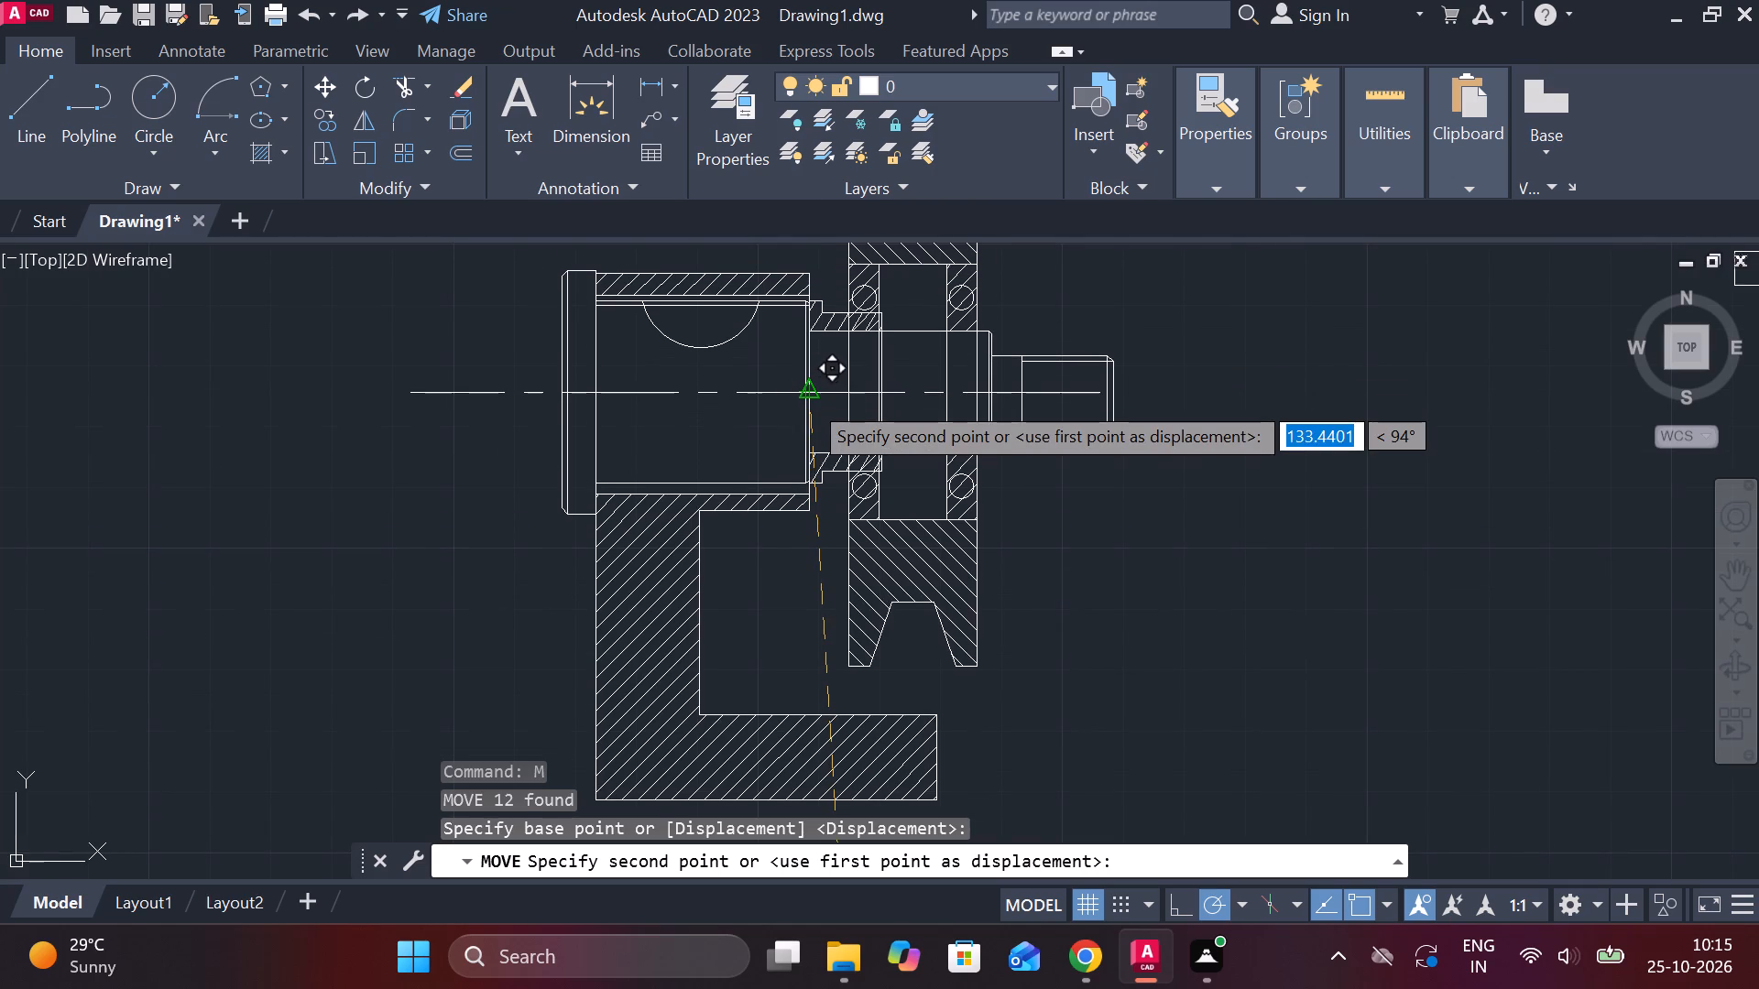
scroll(808, 399, up, 3)
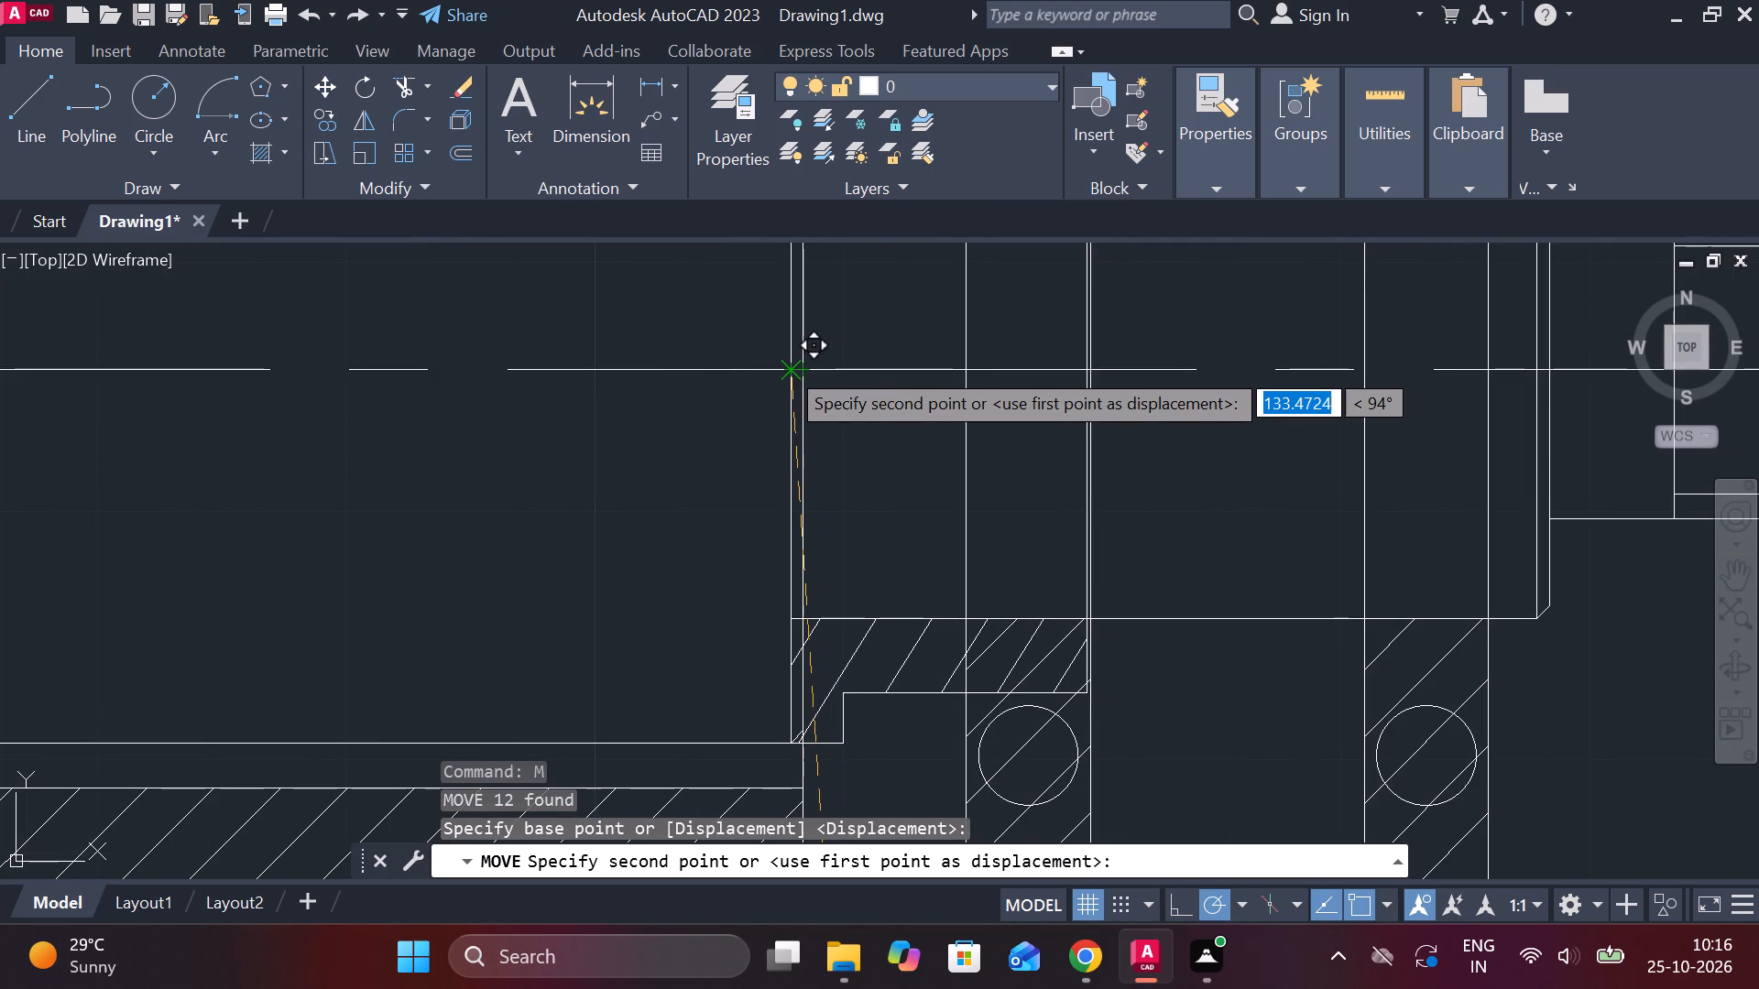
scroll(785, 366, down, 2)
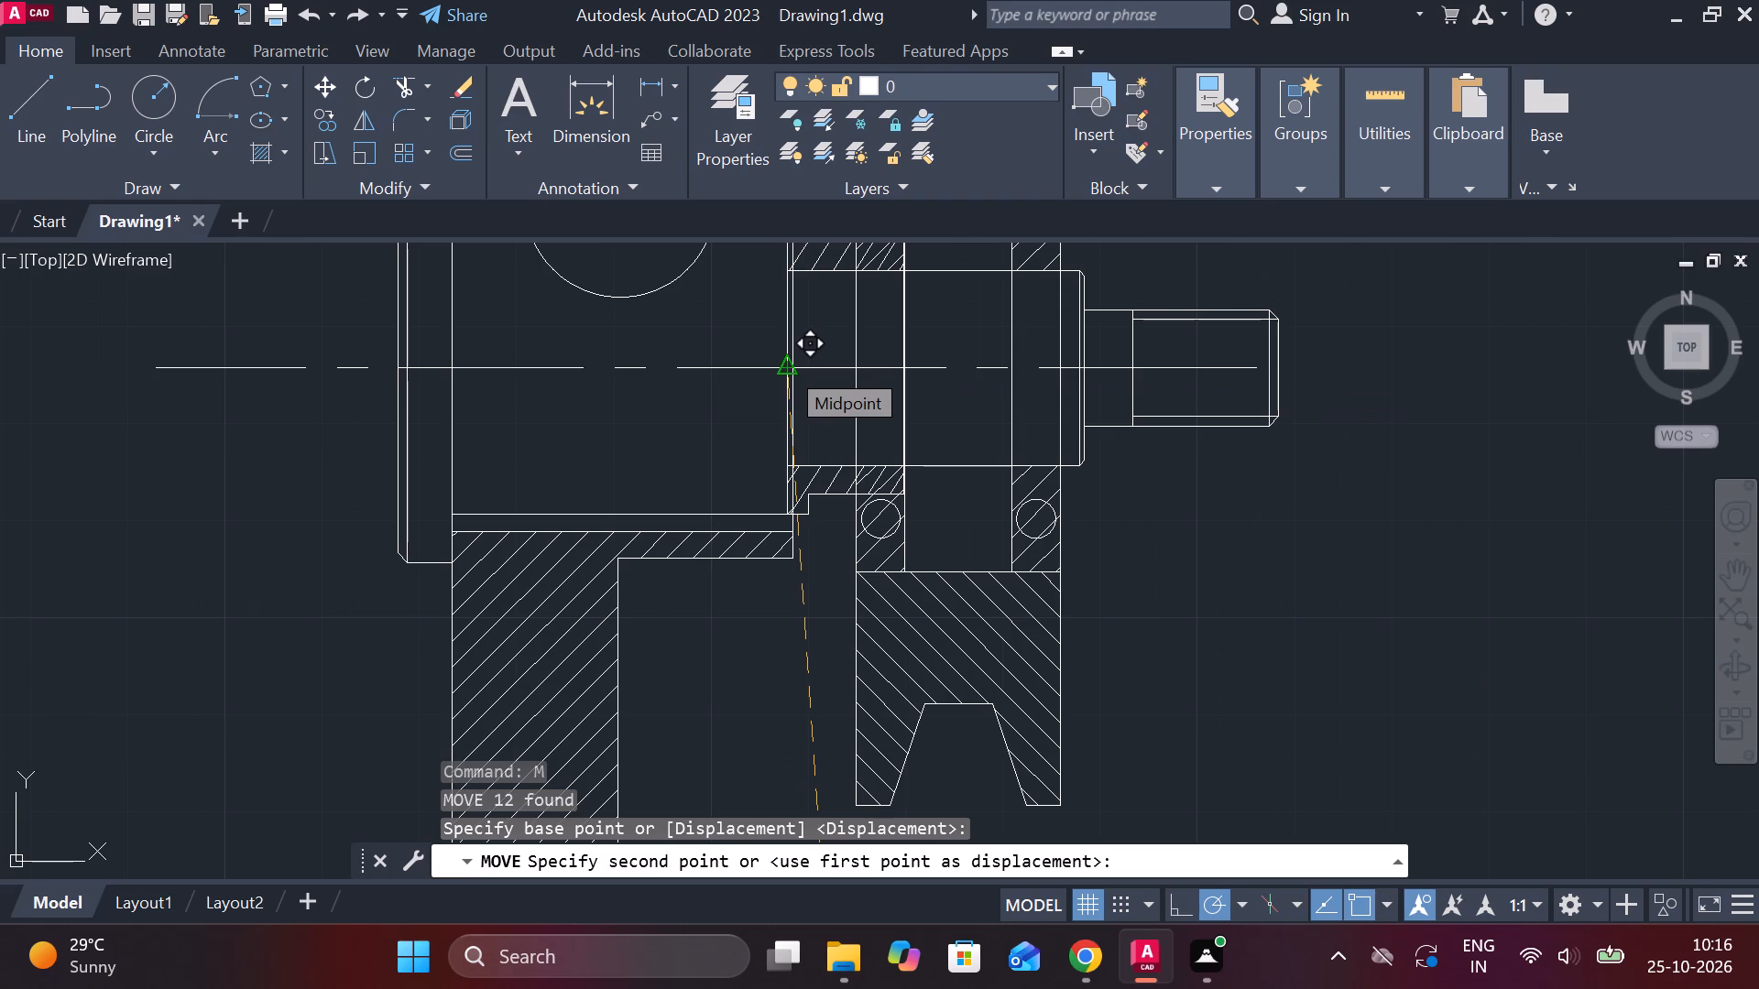
scroll(785, 366, up, 3)
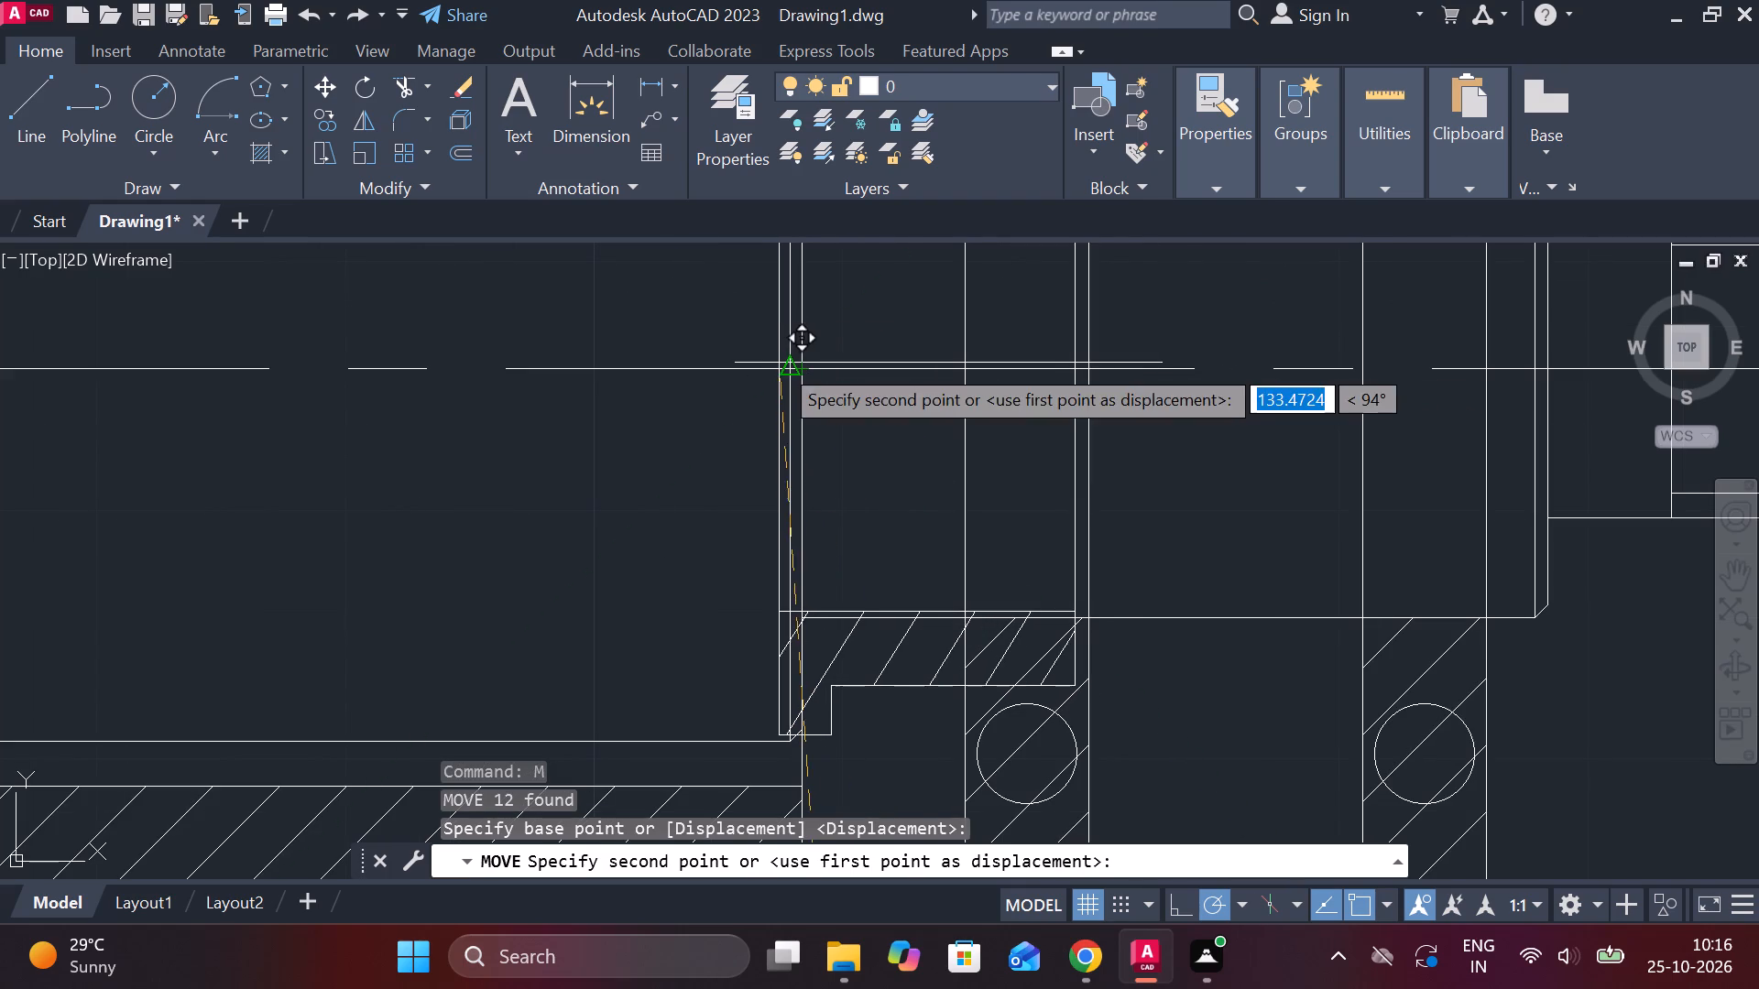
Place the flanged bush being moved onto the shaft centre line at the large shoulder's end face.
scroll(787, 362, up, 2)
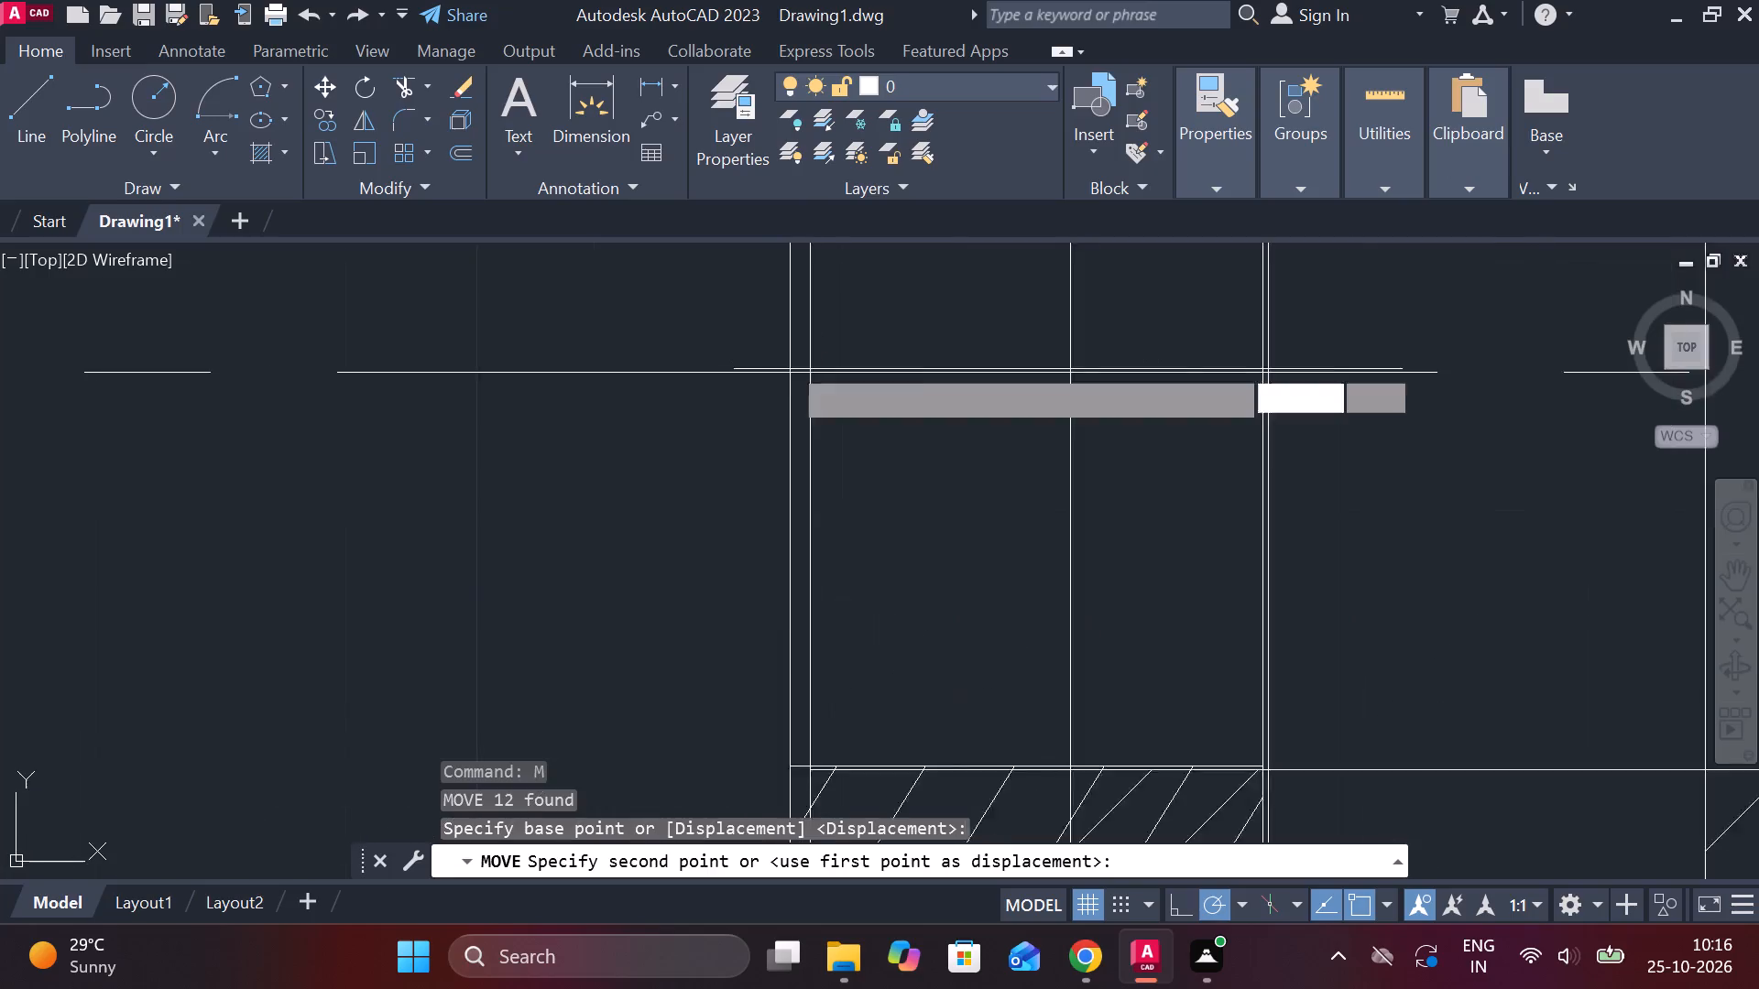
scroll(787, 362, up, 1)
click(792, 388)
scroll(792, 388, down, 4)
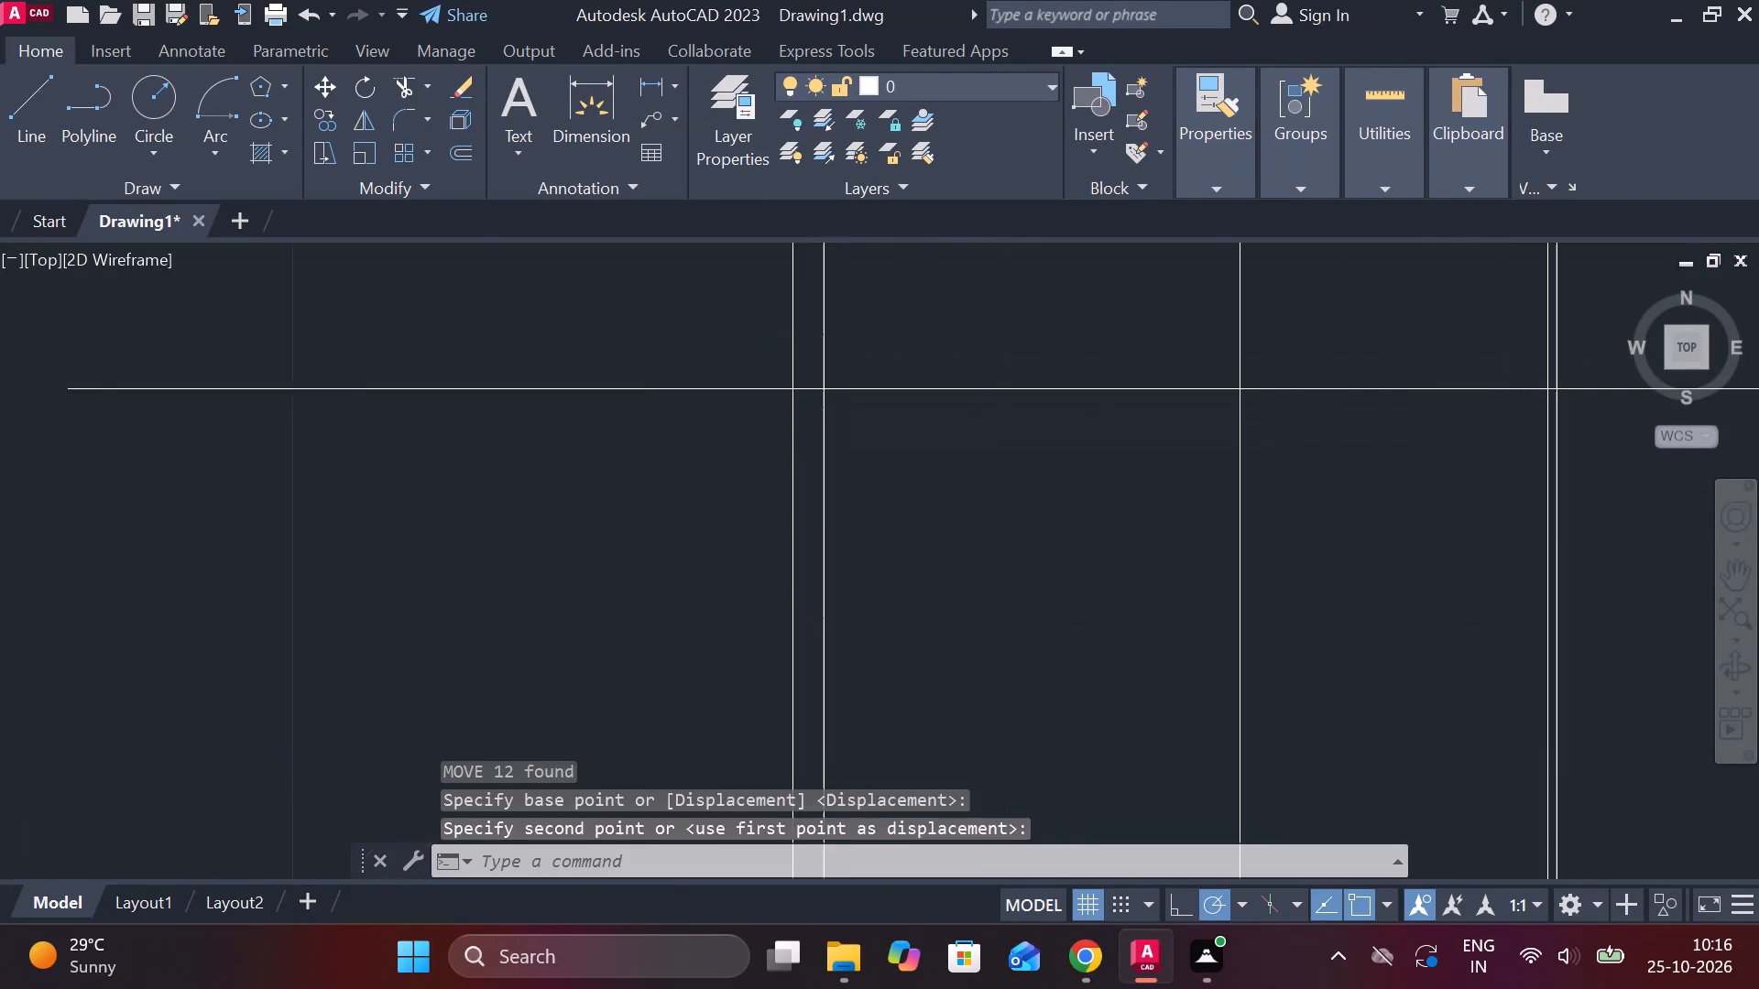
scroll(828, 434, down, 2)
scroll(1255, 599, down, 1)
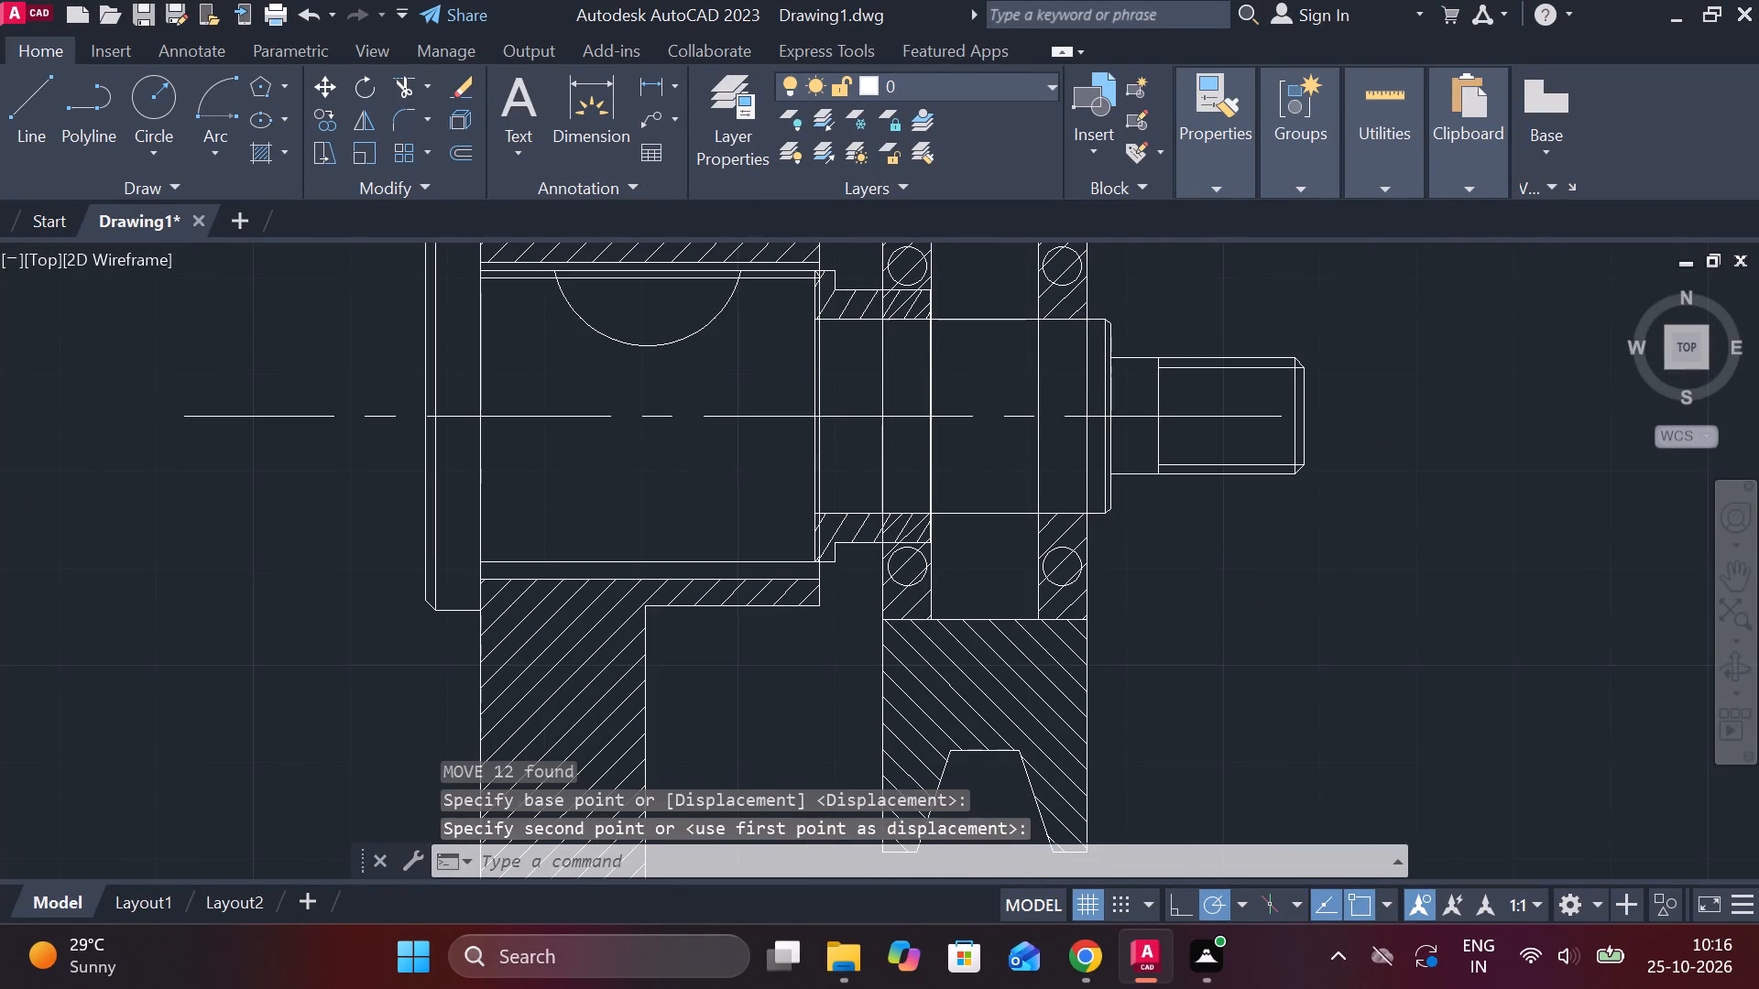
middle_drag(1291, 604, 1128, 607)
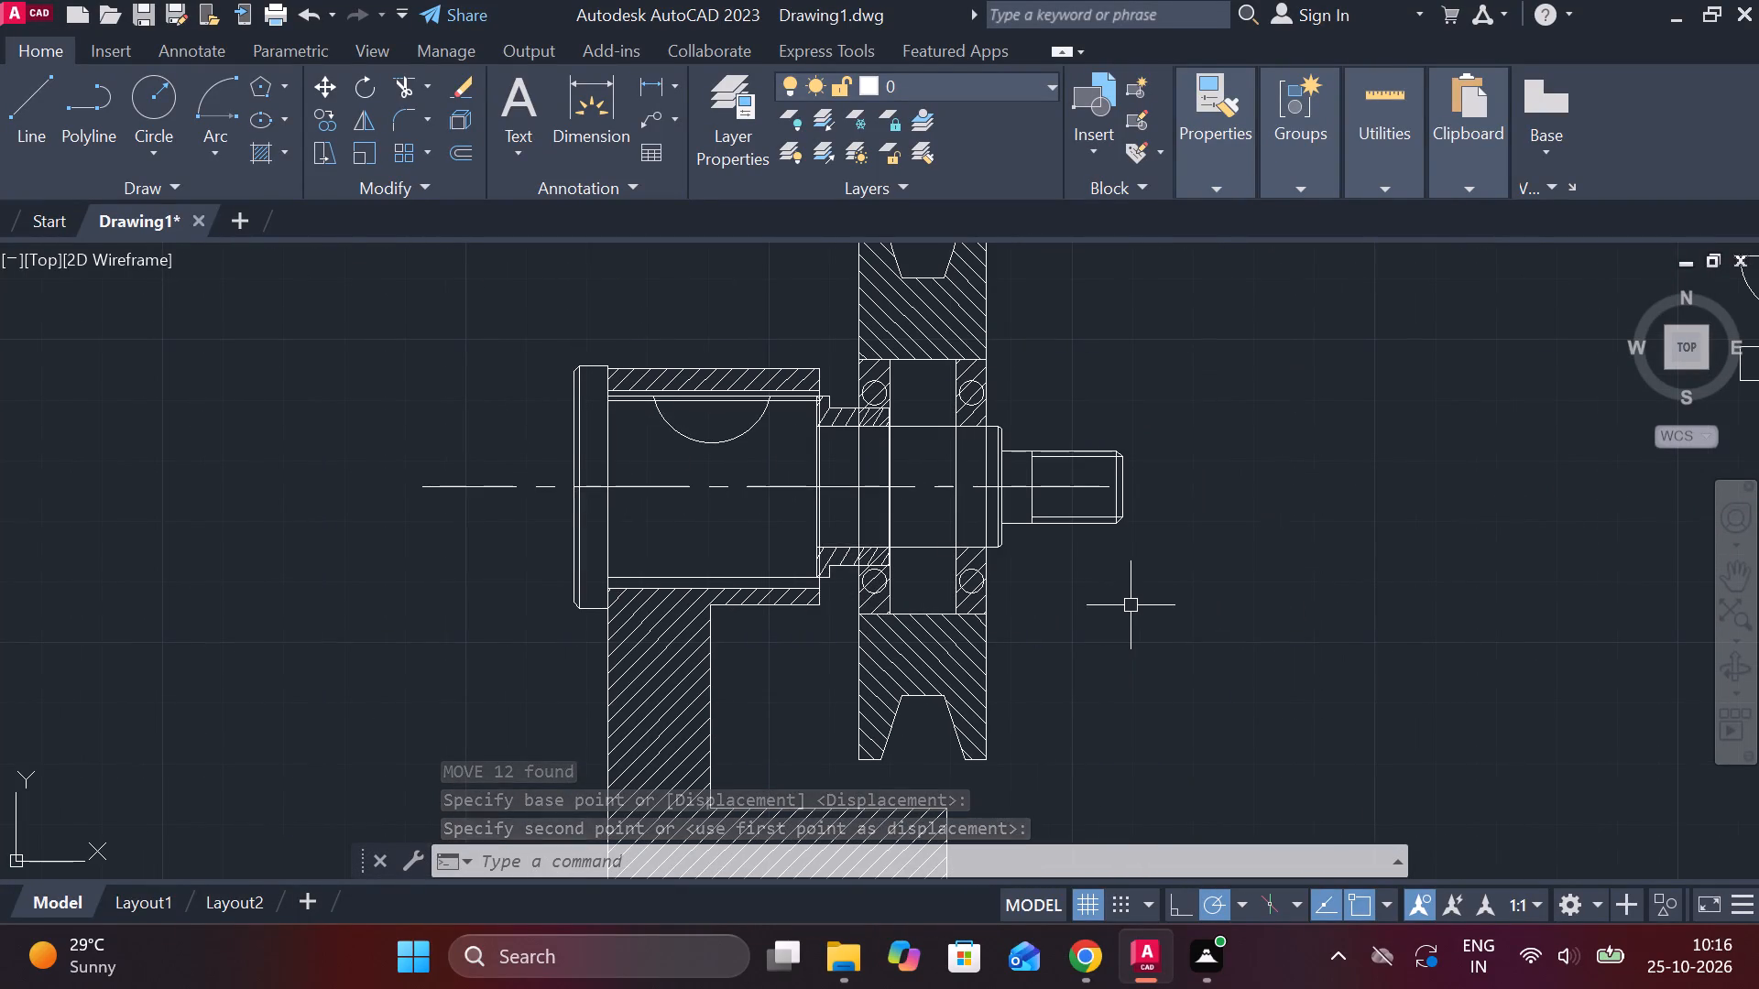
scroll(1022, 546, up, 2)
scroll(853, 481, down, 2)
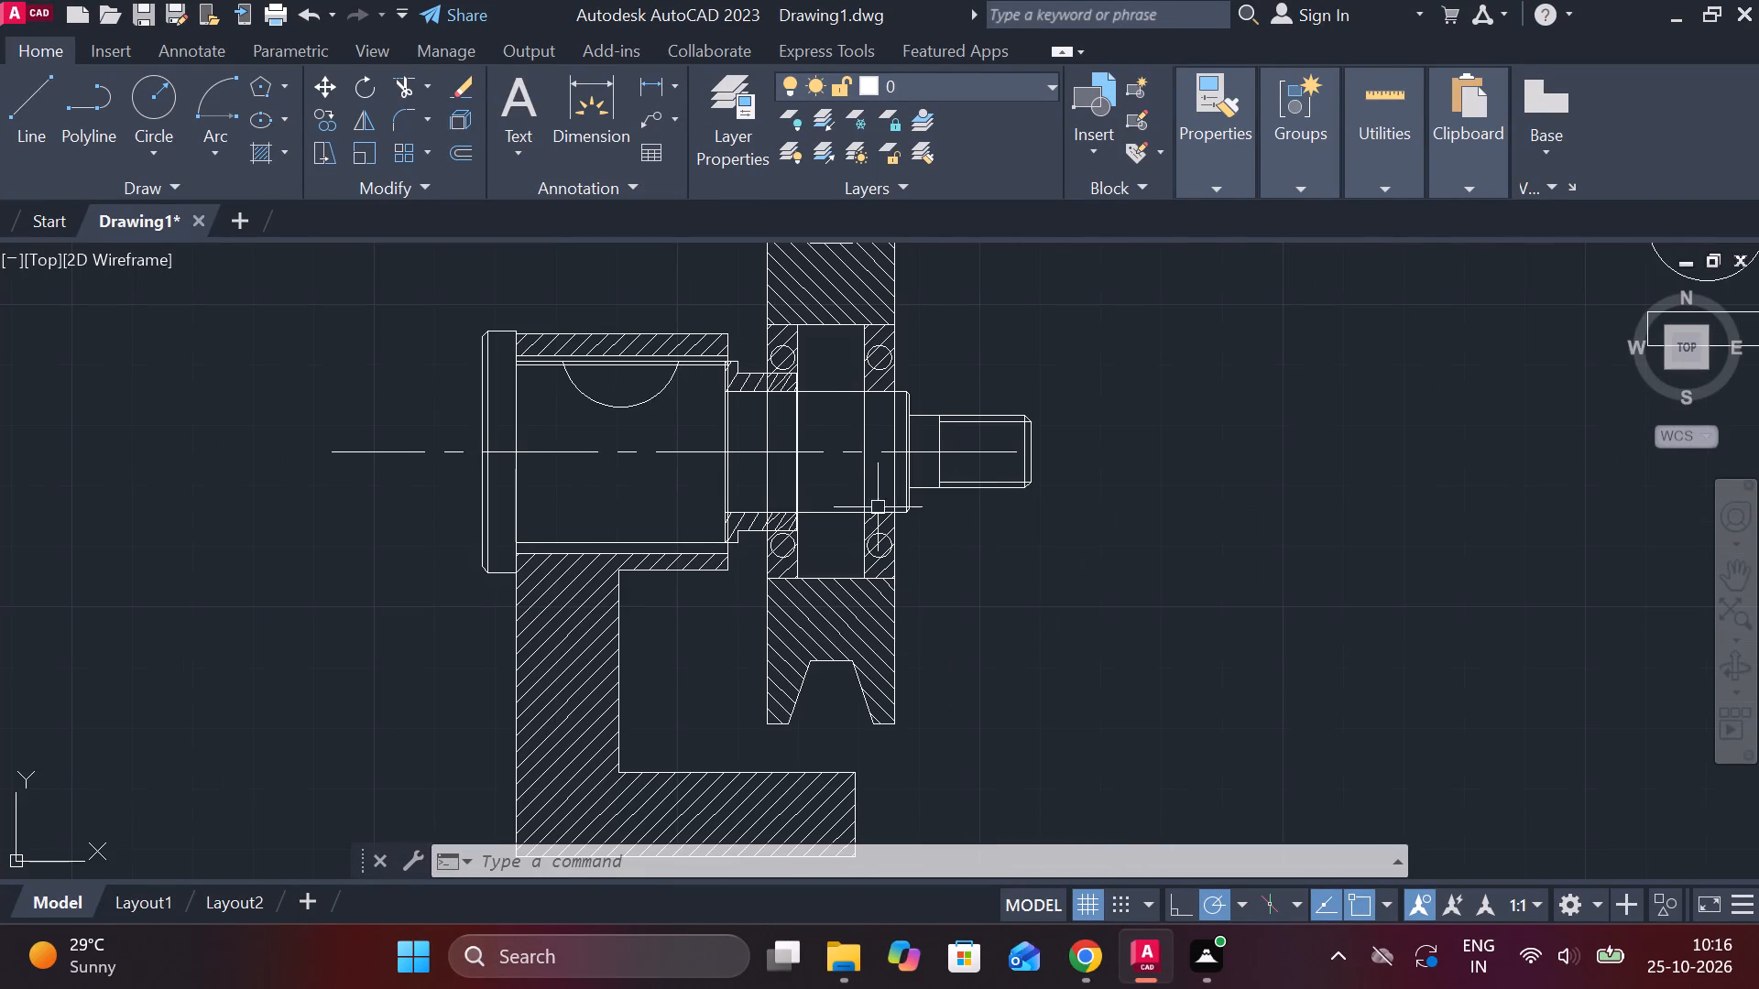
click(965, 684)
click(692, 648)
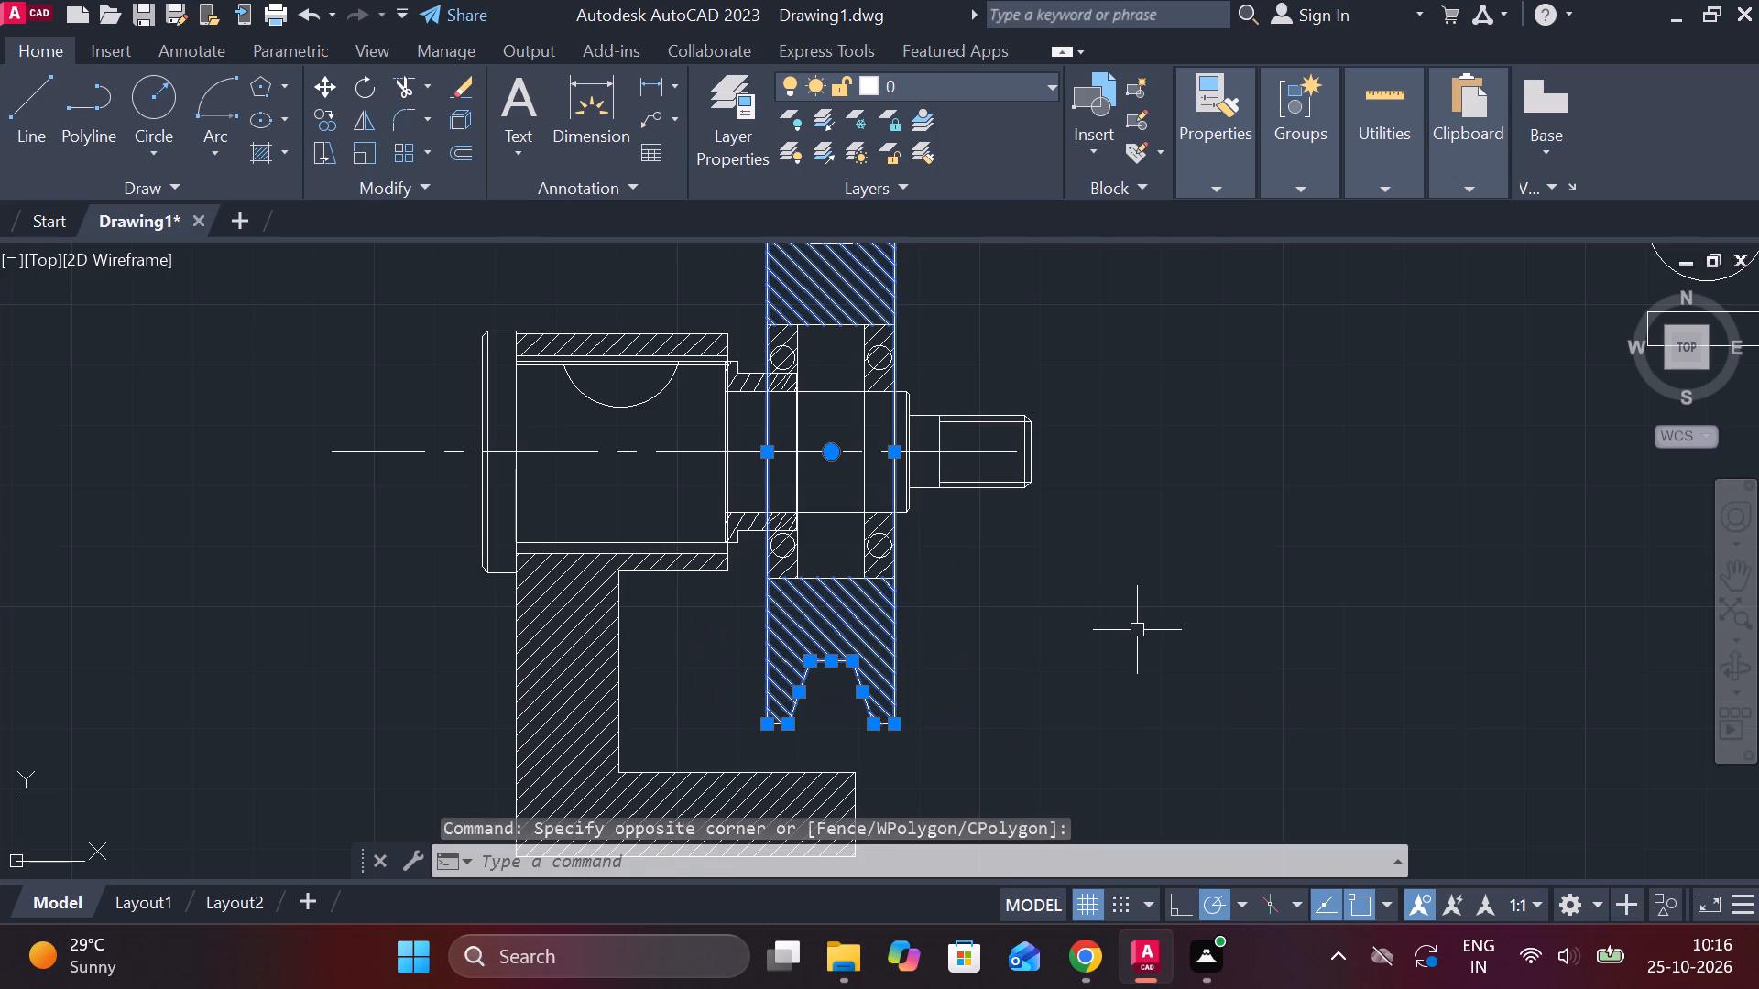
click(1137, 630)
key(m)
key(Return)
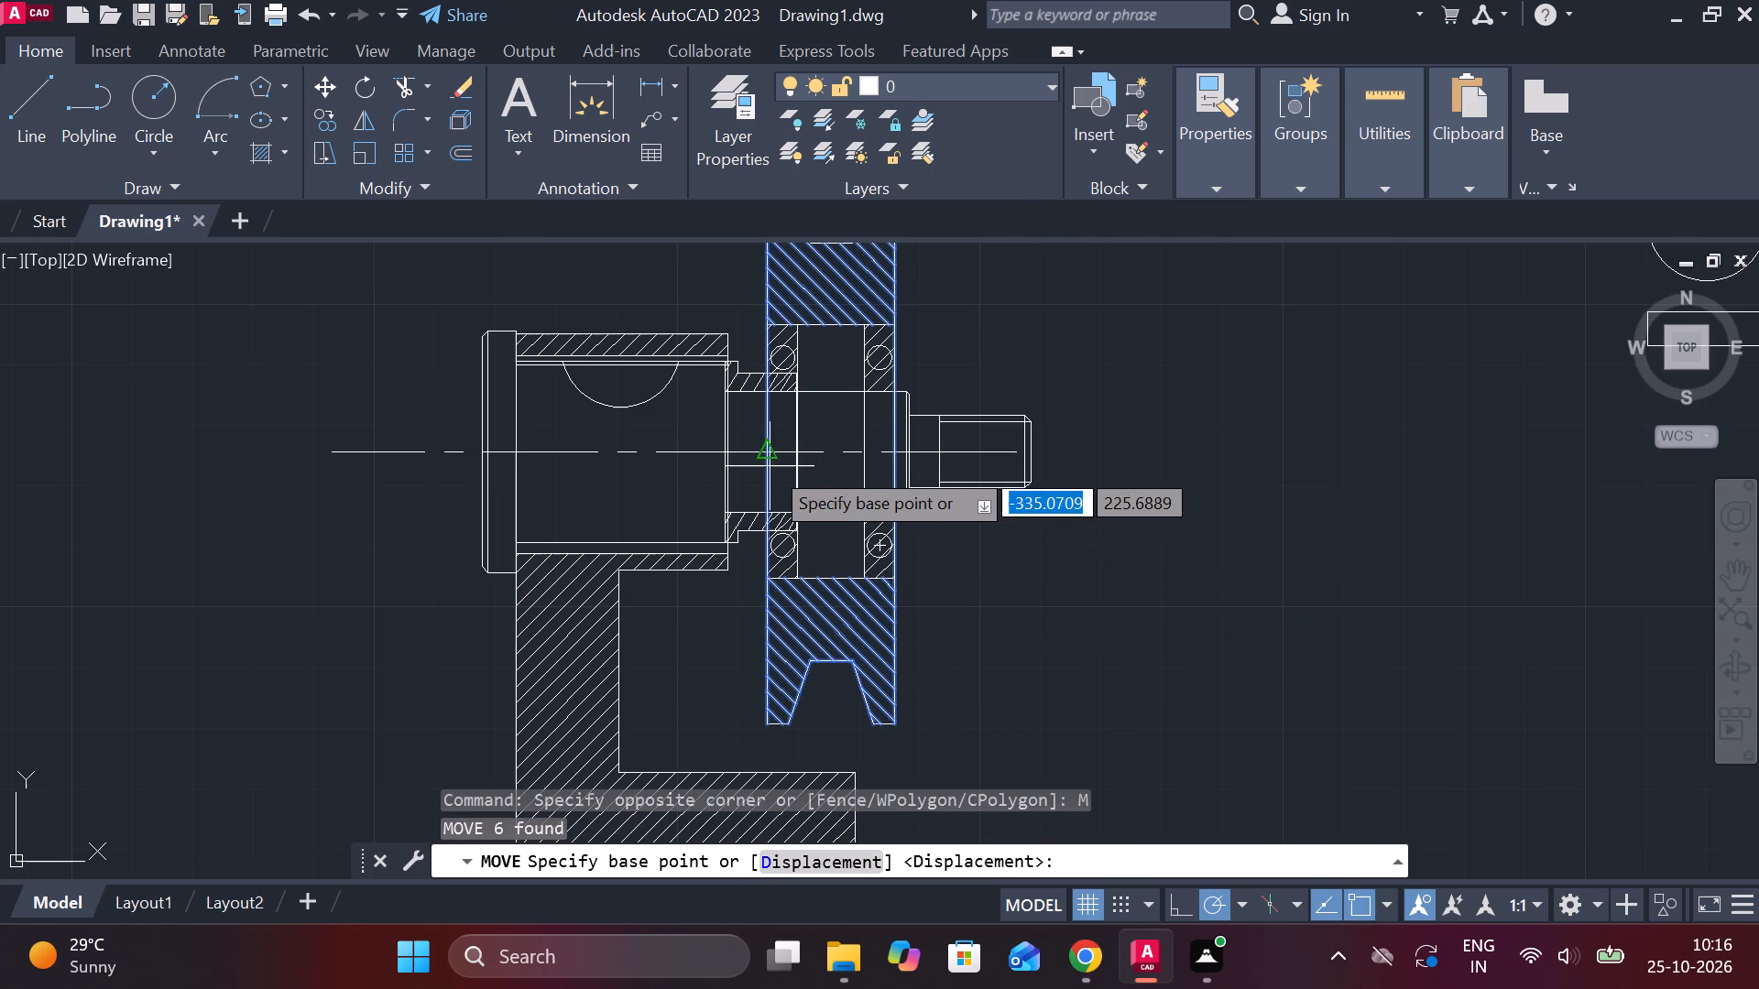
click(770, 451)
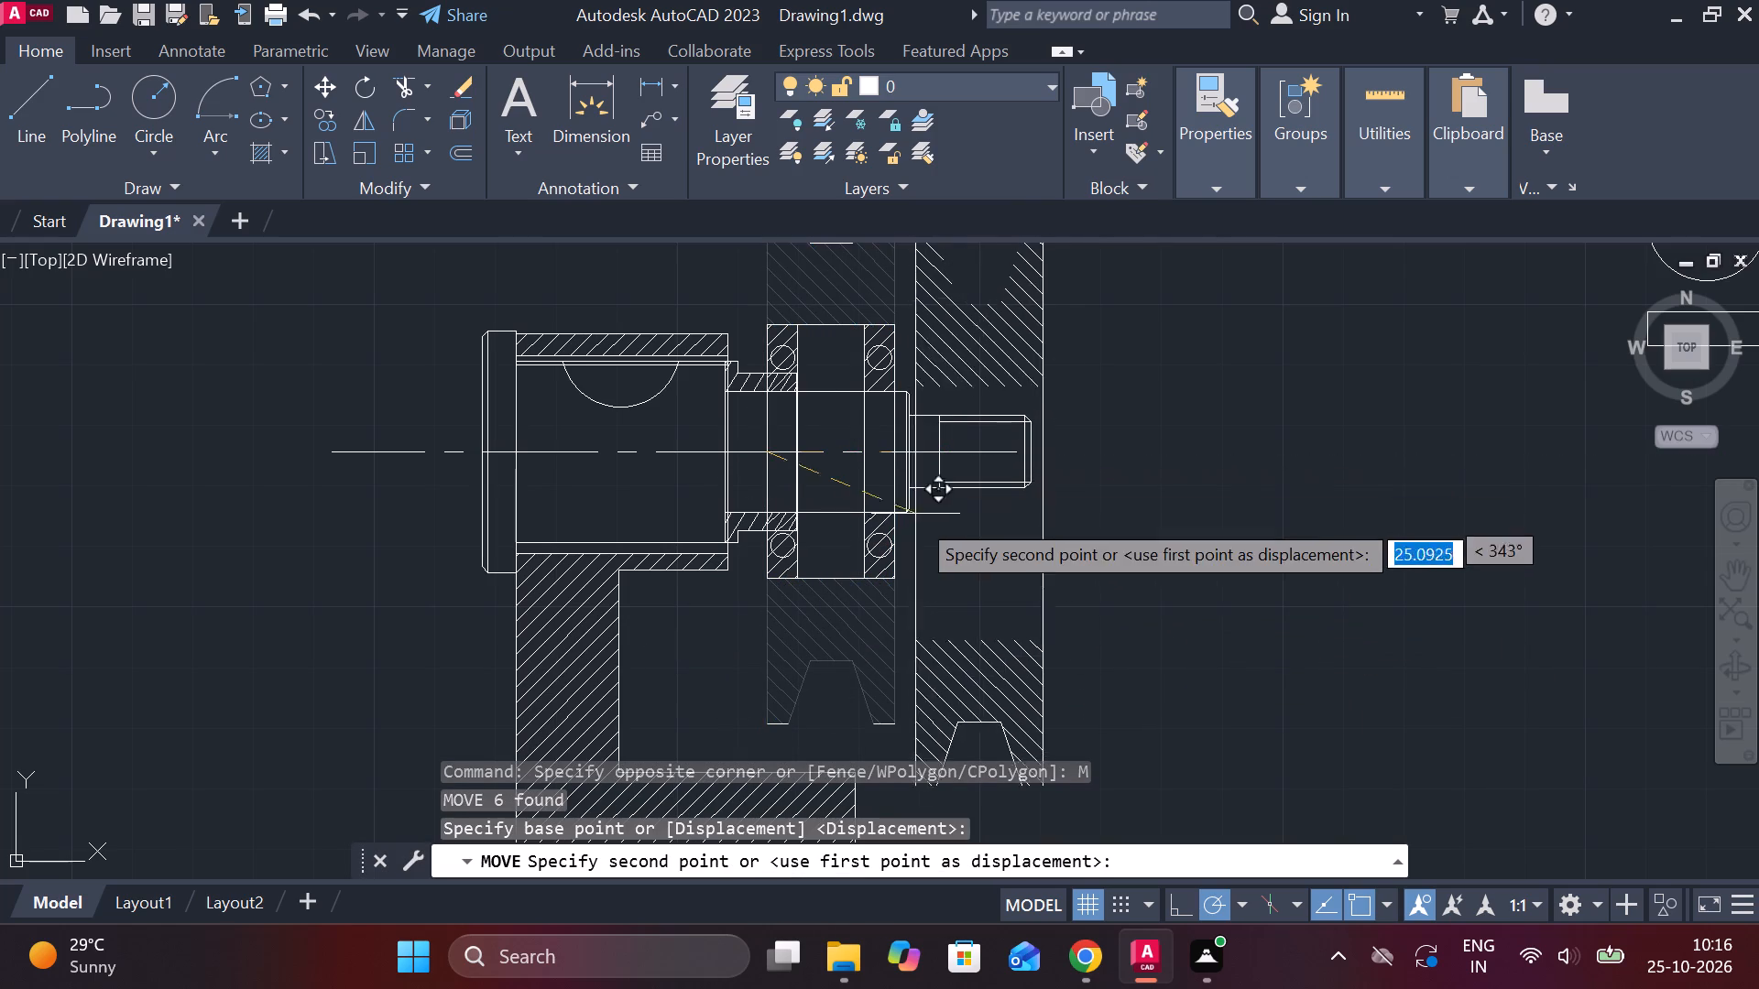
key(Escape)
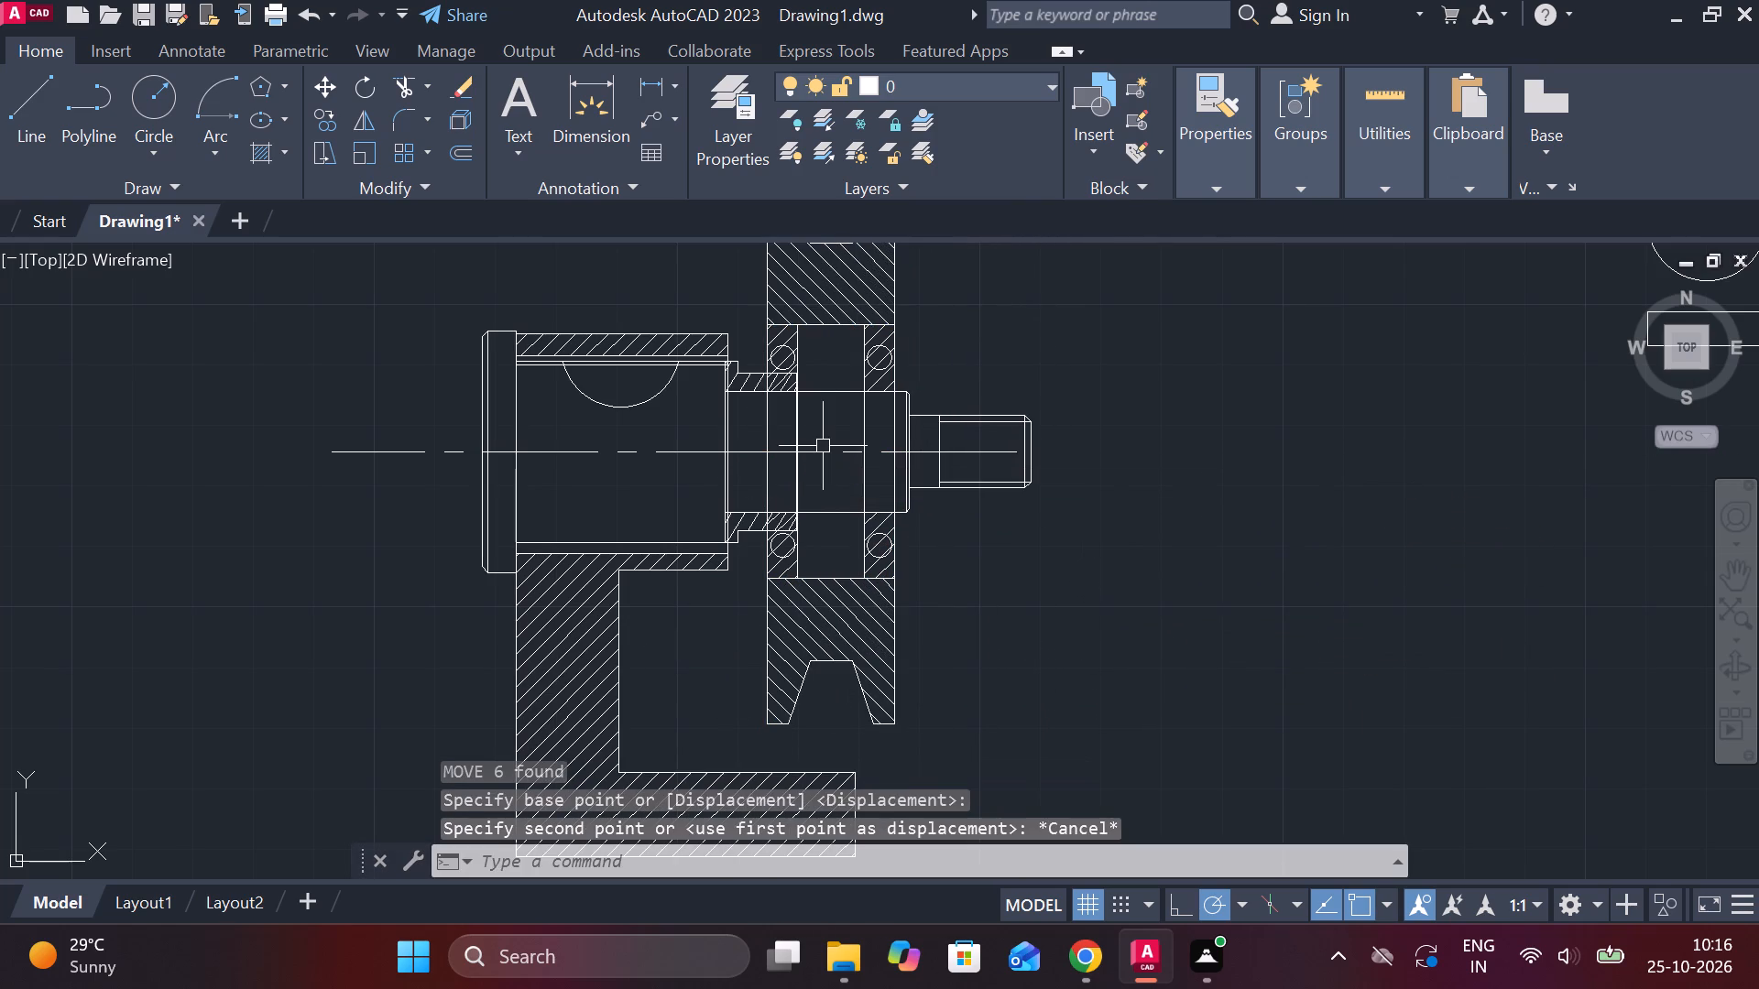
Undo the recent bush and pulley moves and the erasure of the bracket's sloping rib line.
key(ctrl+z)
key(ctrl+z)
key(ctrl+z)
key(ctrl+z)
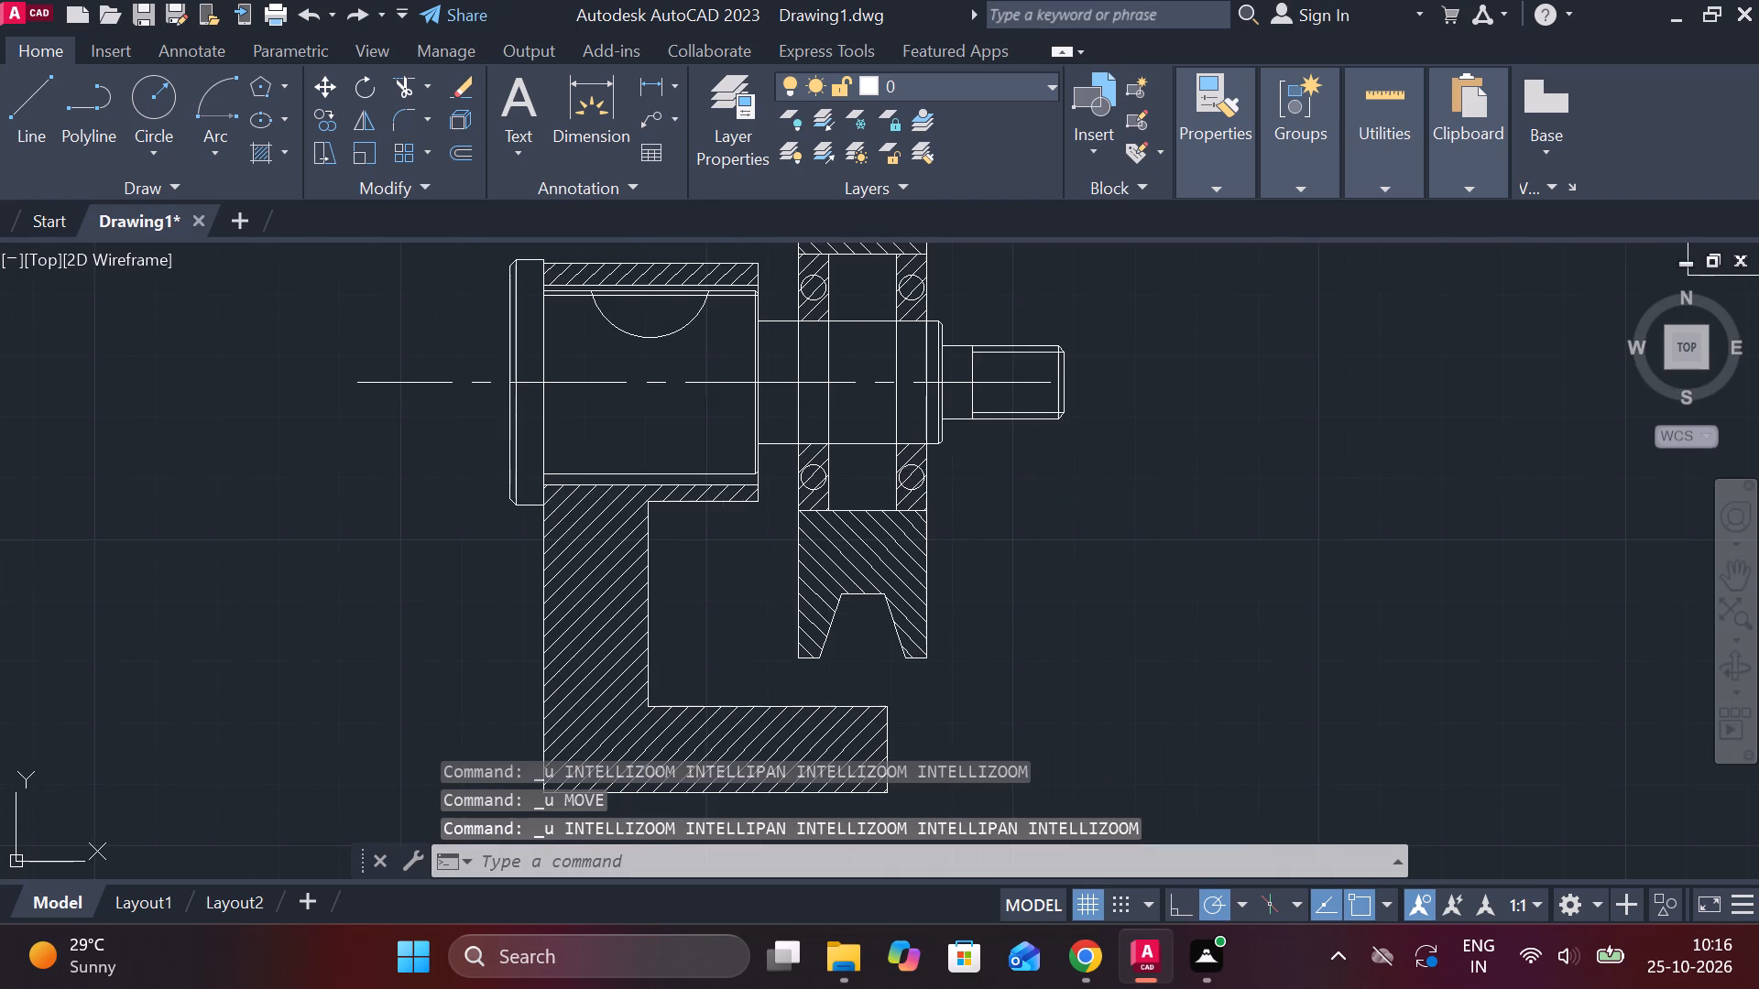
key(ctrl+z)
key(ctrl+z)
key(ctrl+z)
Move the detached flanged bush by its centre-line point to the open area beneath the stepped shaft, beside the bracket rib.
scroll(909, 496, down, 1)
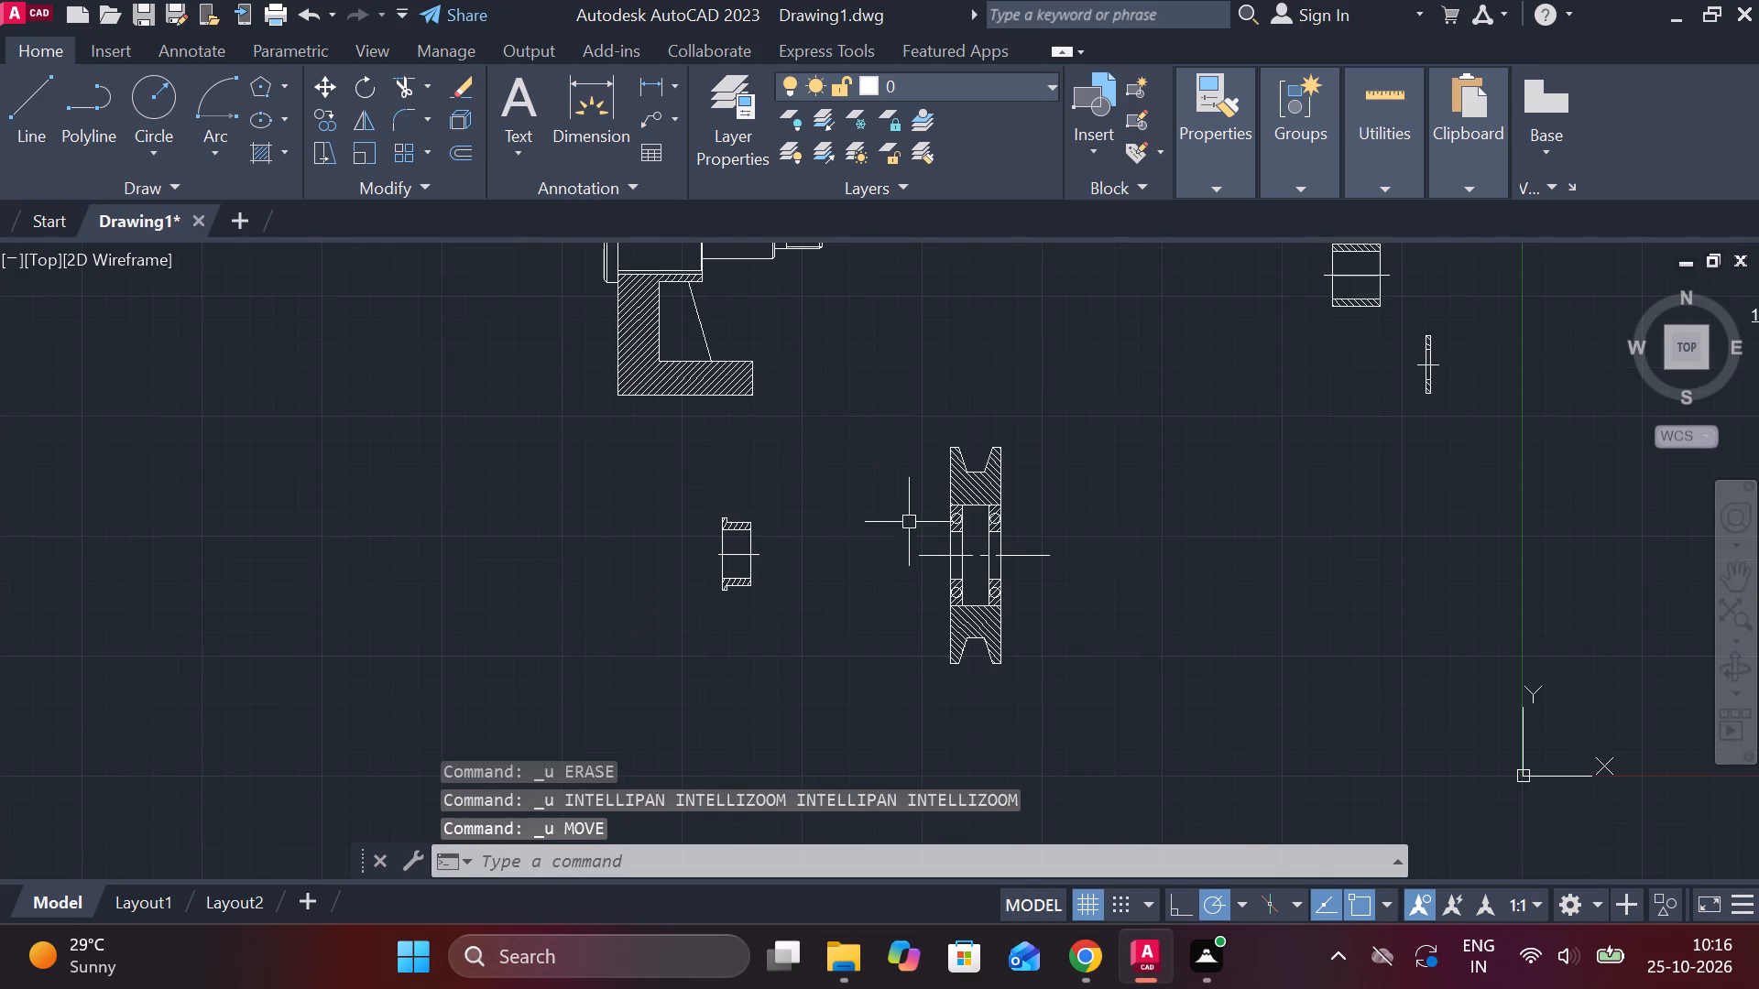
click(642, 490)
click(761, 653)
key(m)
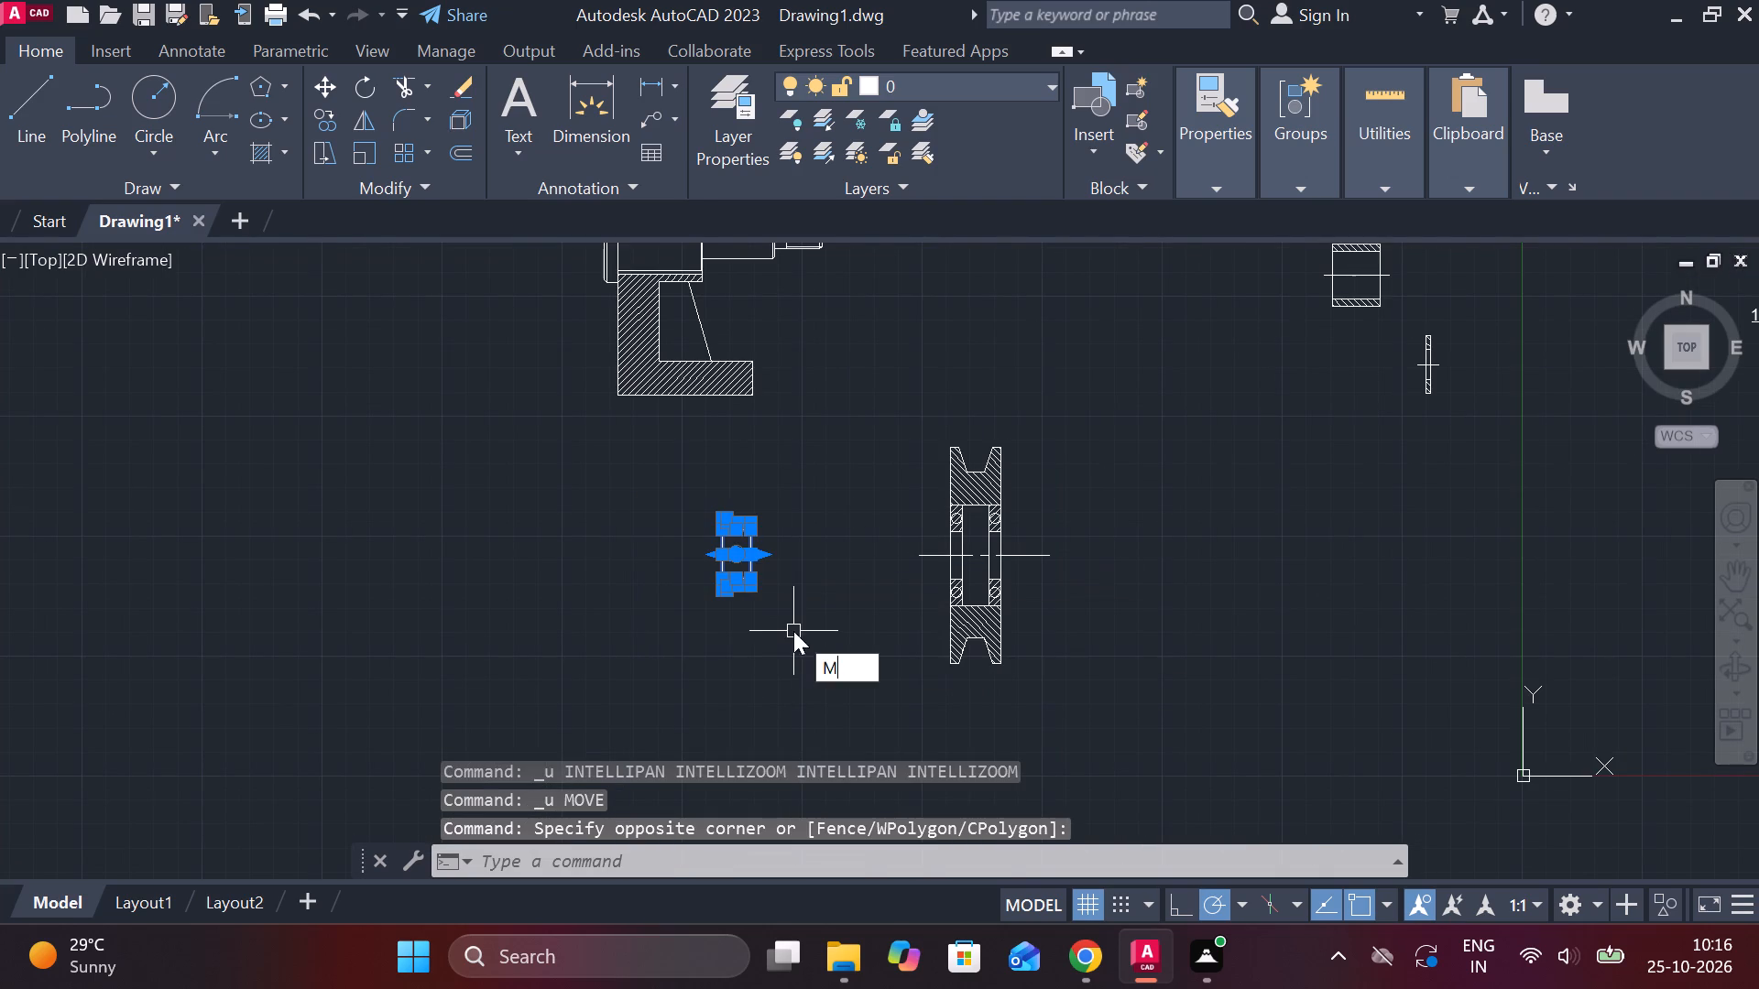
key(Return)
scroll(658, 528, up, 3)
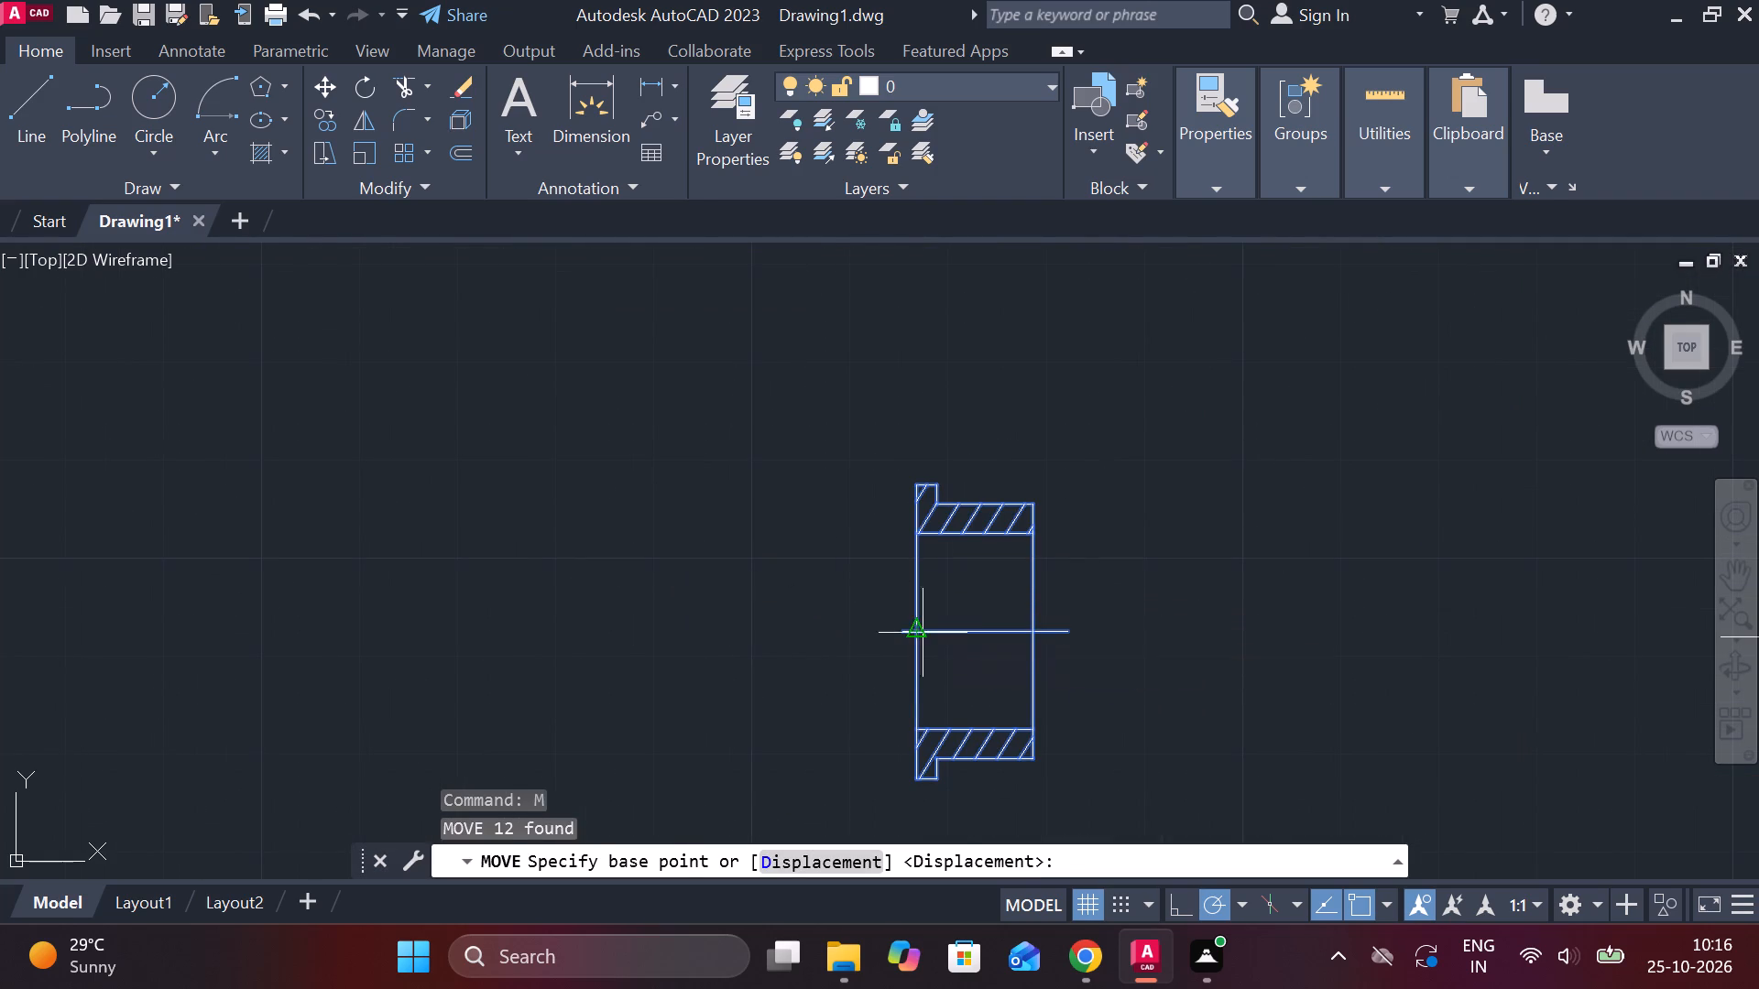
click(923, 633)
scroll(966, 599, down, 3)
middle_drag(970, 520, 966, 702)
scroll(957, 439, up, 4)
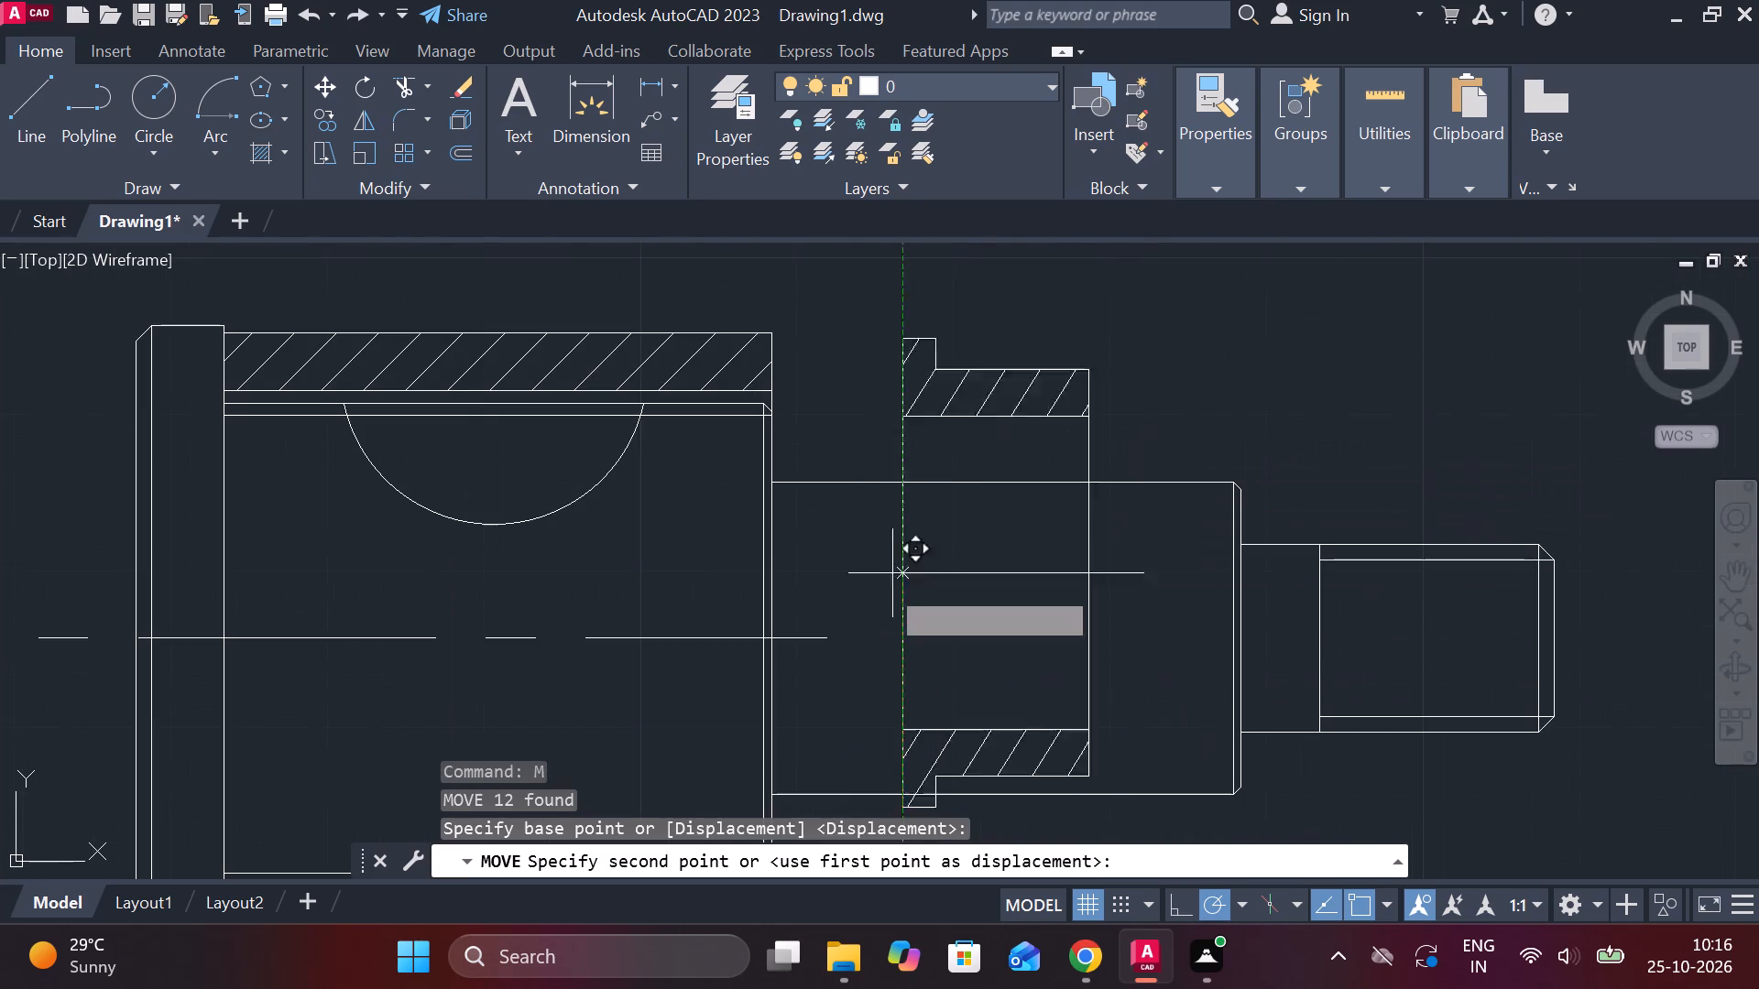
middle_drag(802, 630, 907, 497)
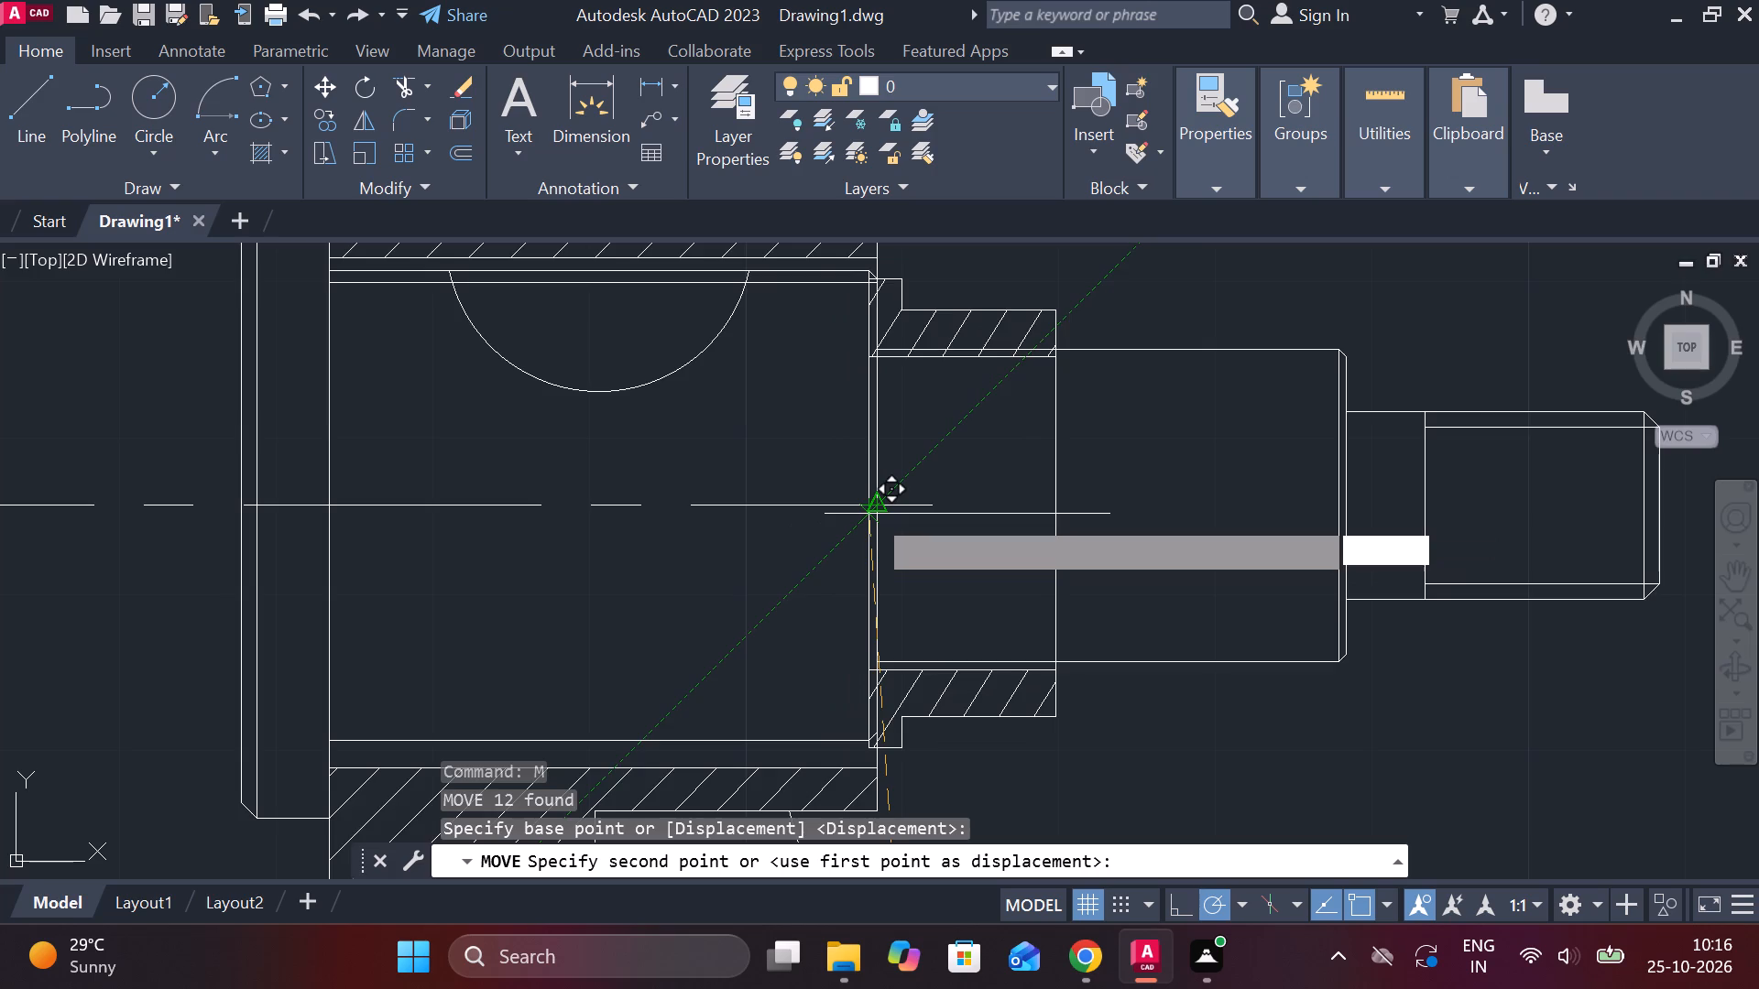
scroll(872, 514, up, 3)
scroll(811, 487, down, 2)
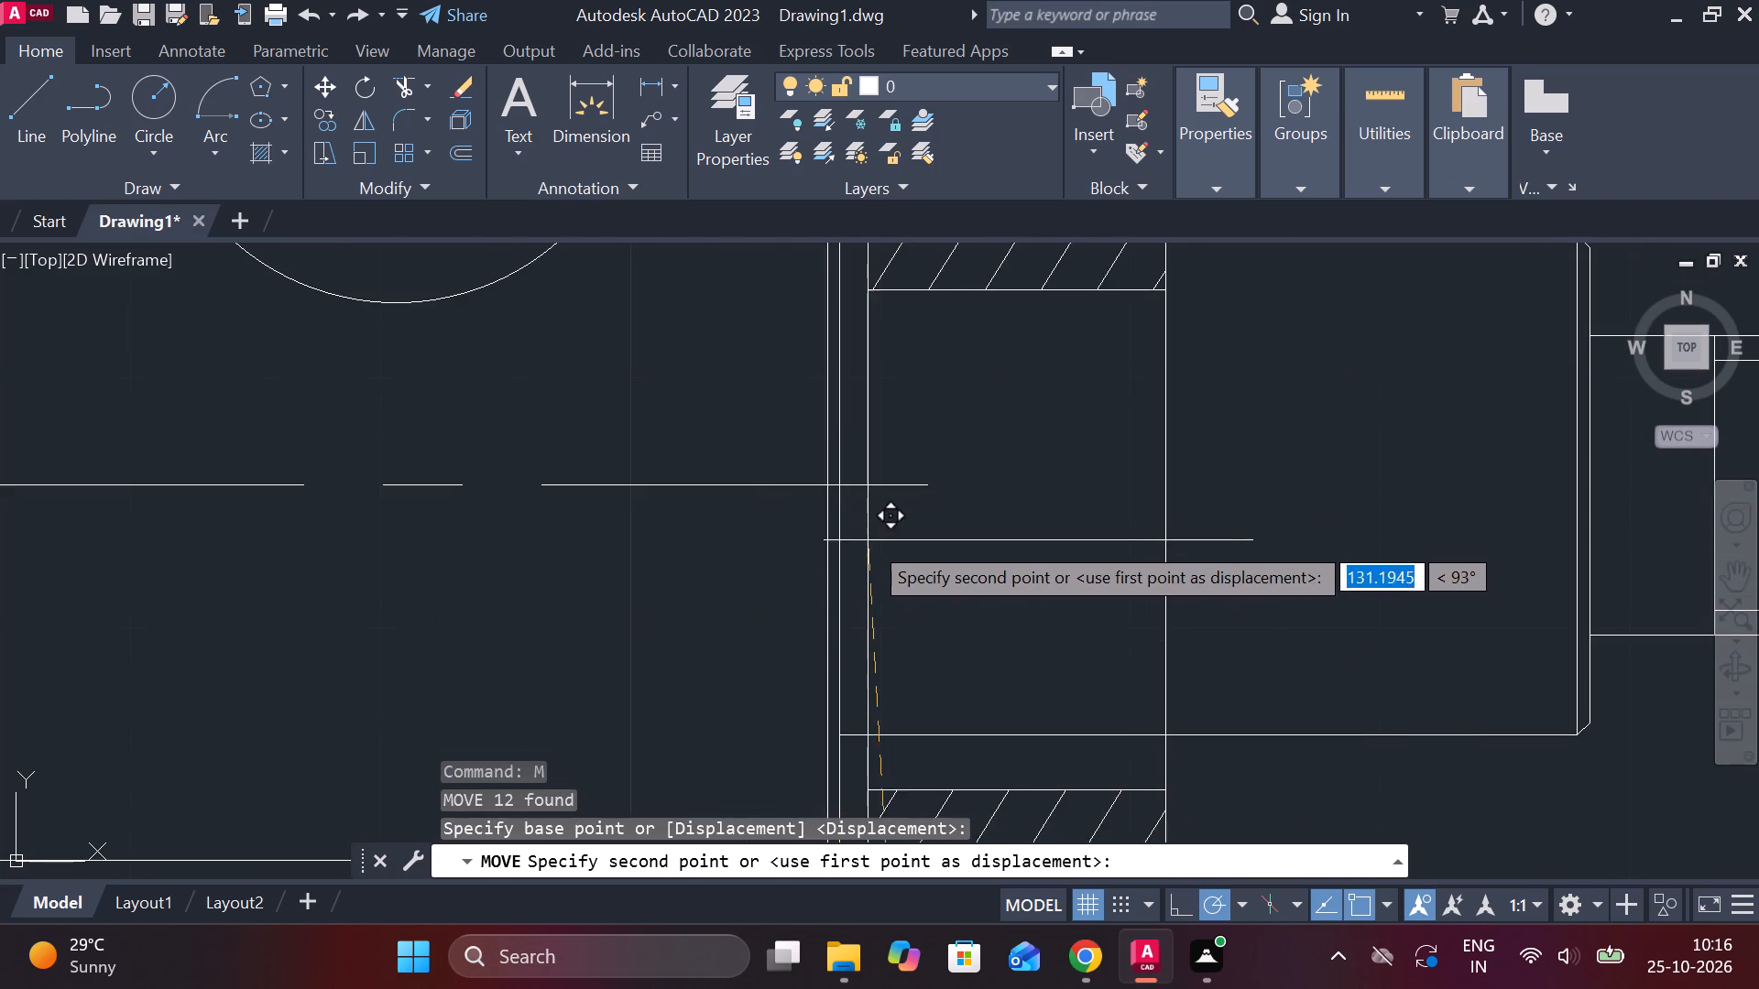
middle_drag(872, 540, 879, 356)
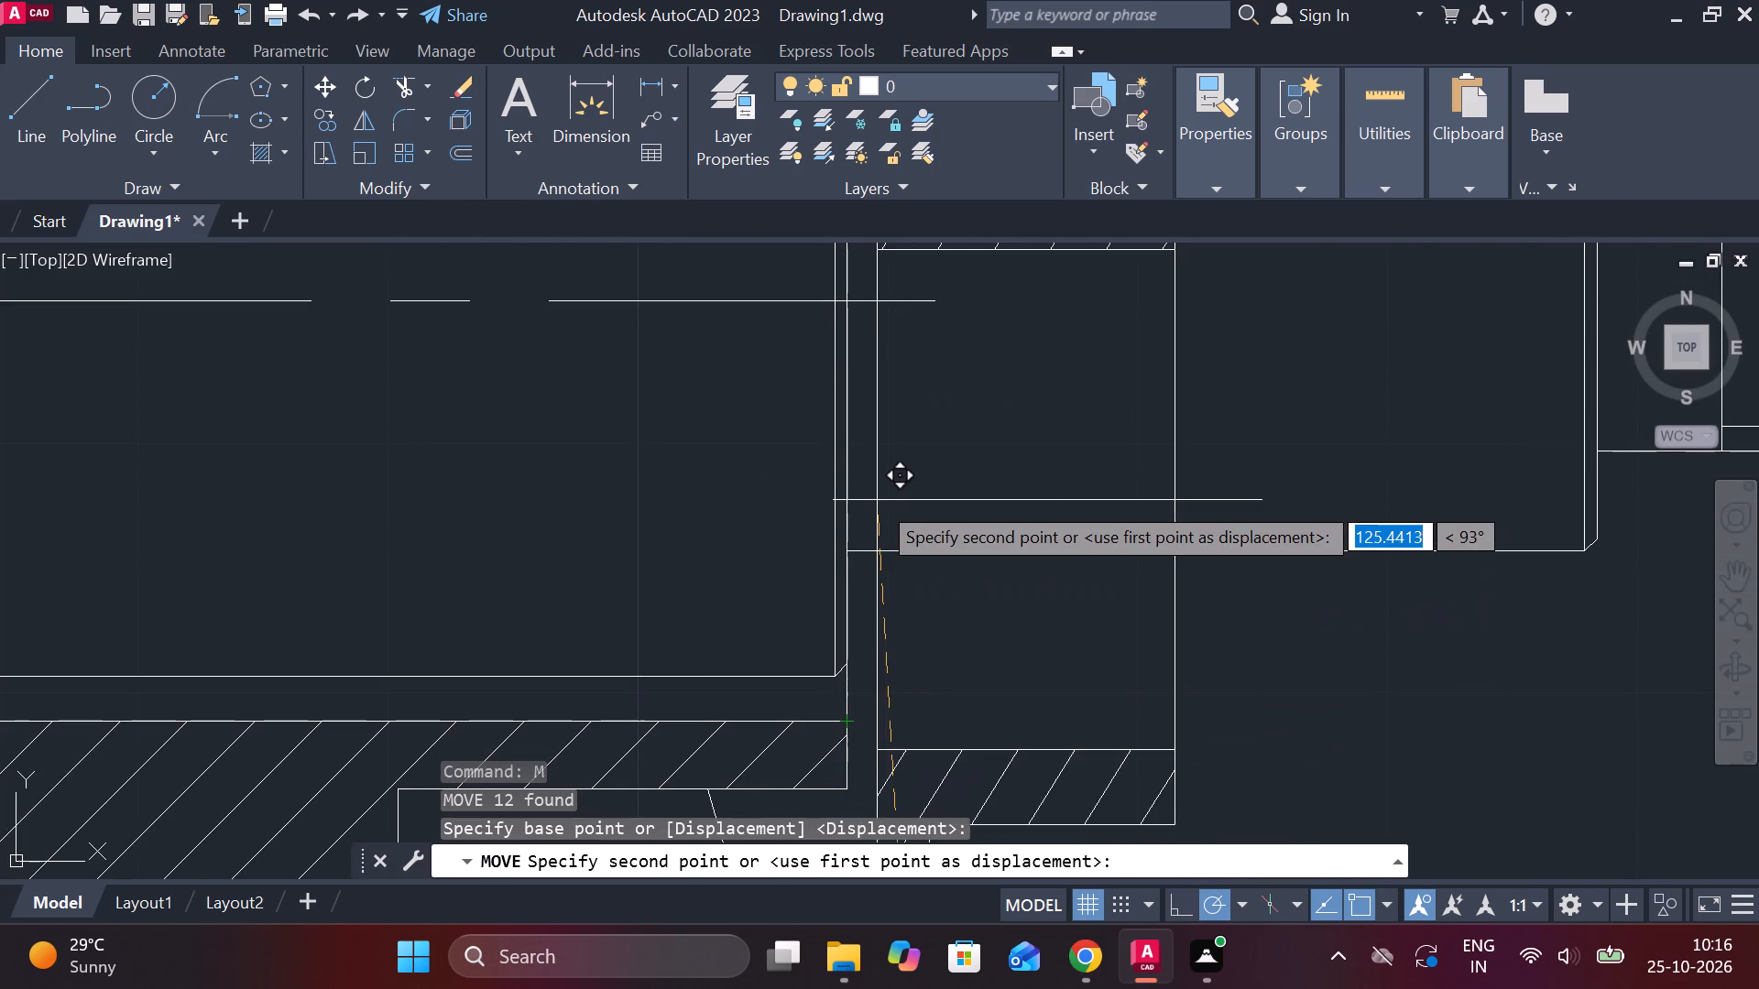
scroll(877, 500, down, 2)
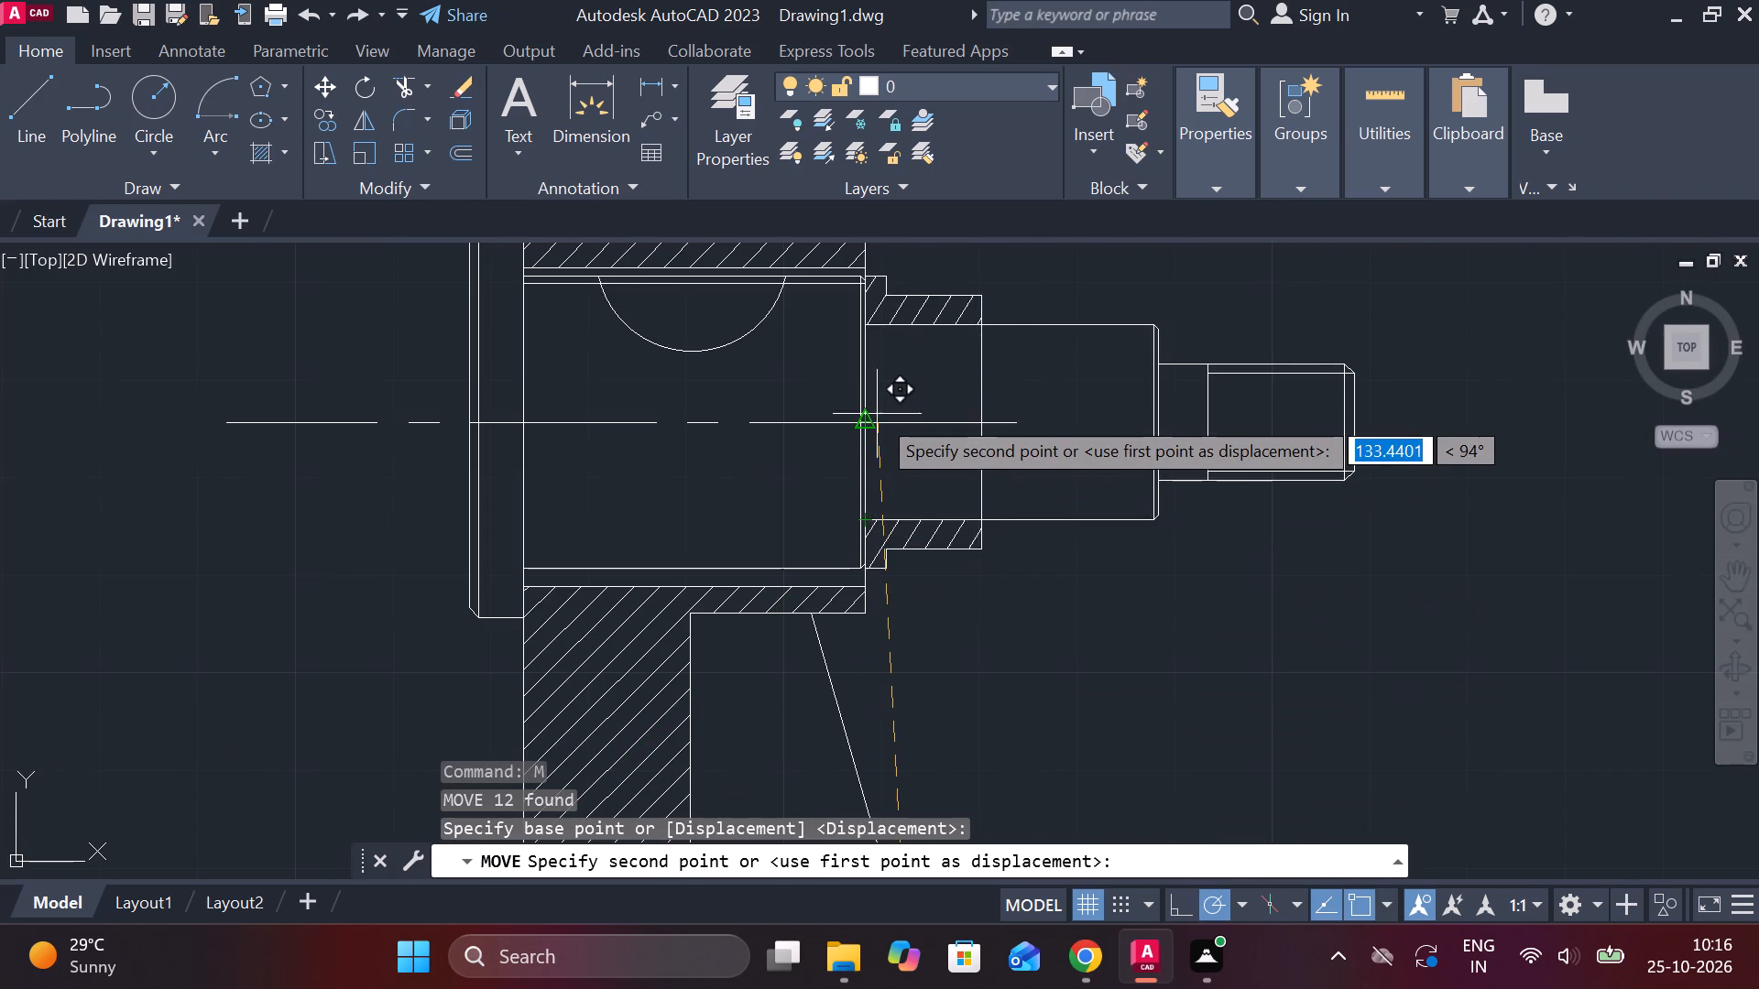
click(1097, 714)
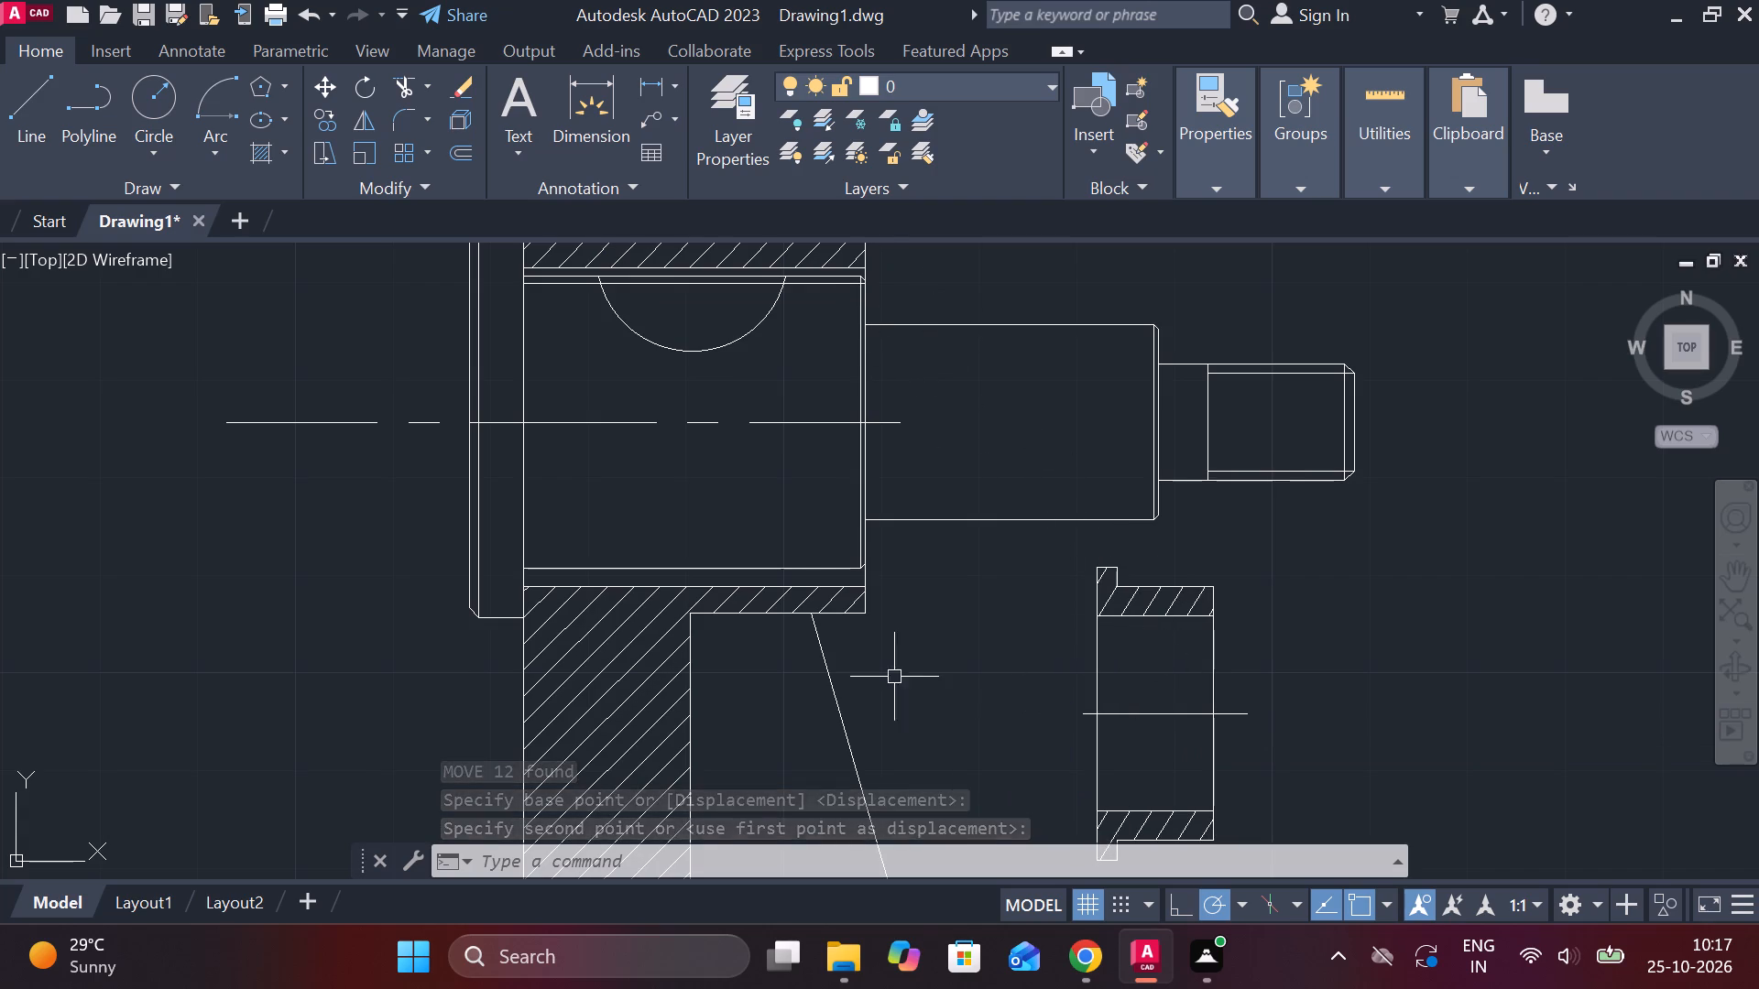
Move the flanged bush from the upper corner of its flange to the upper corner at the bracket bore's end face.
scroll(854, 664, up, 1)
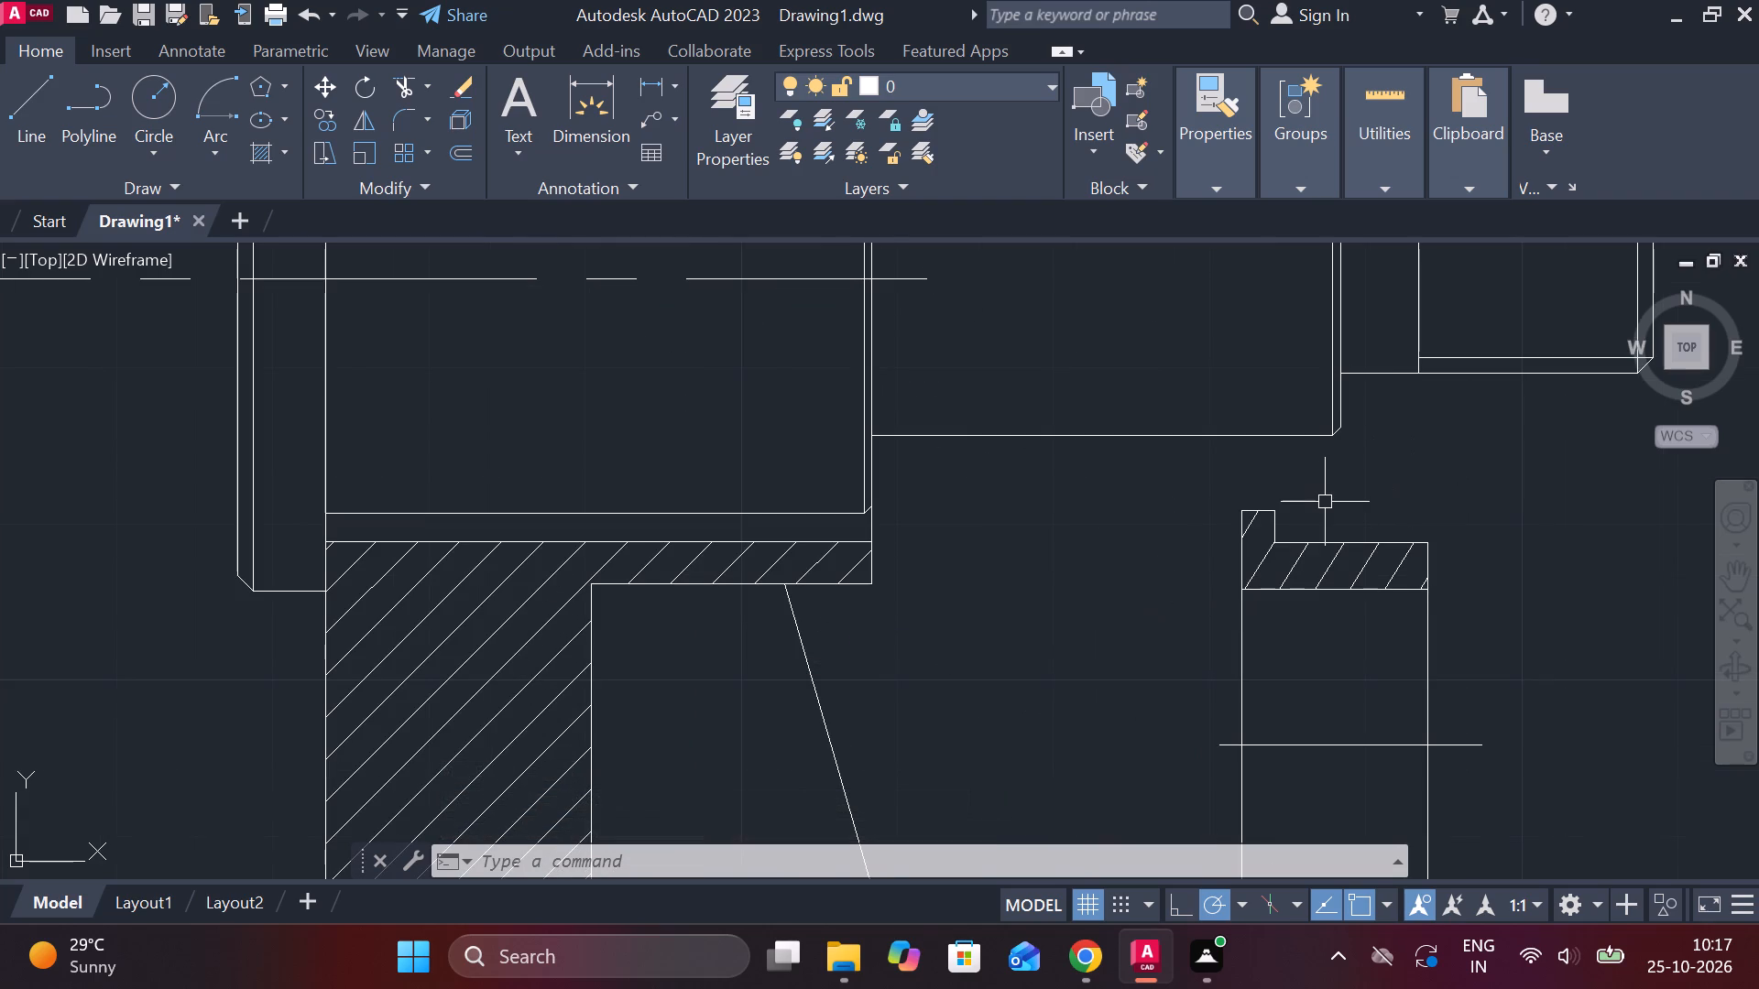
scroll(1357, 509, down, 2)
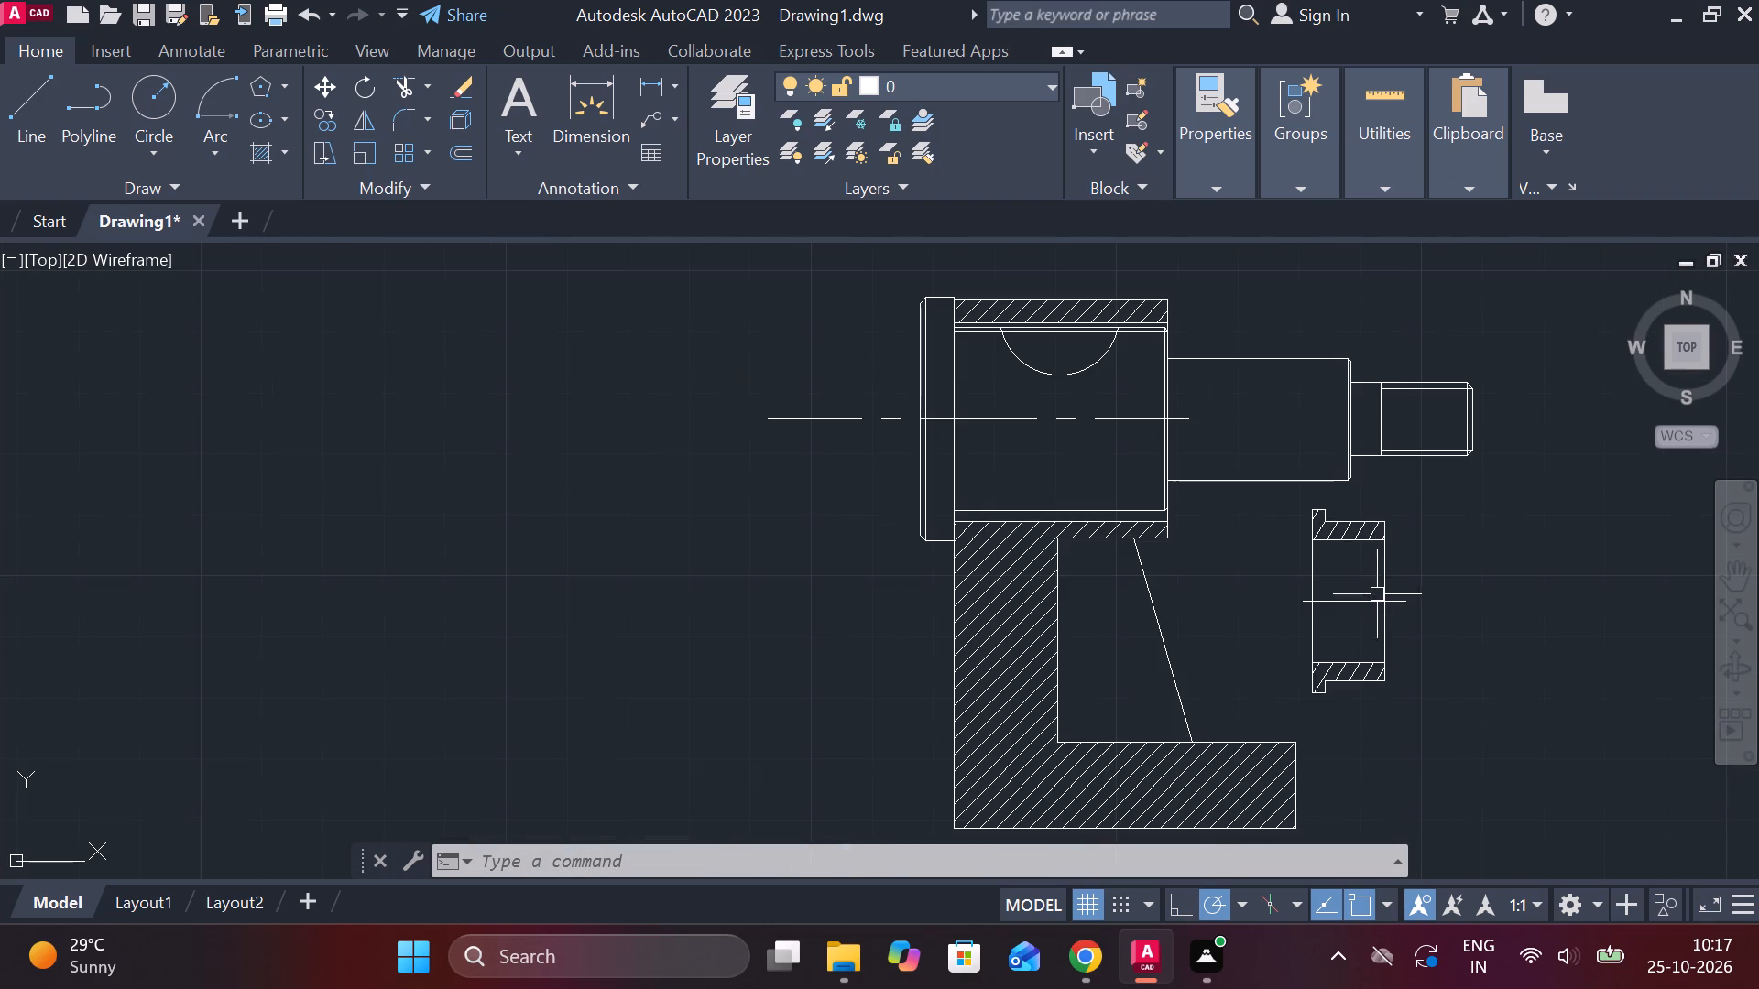
click(1285, 505)
click(1442, 755)
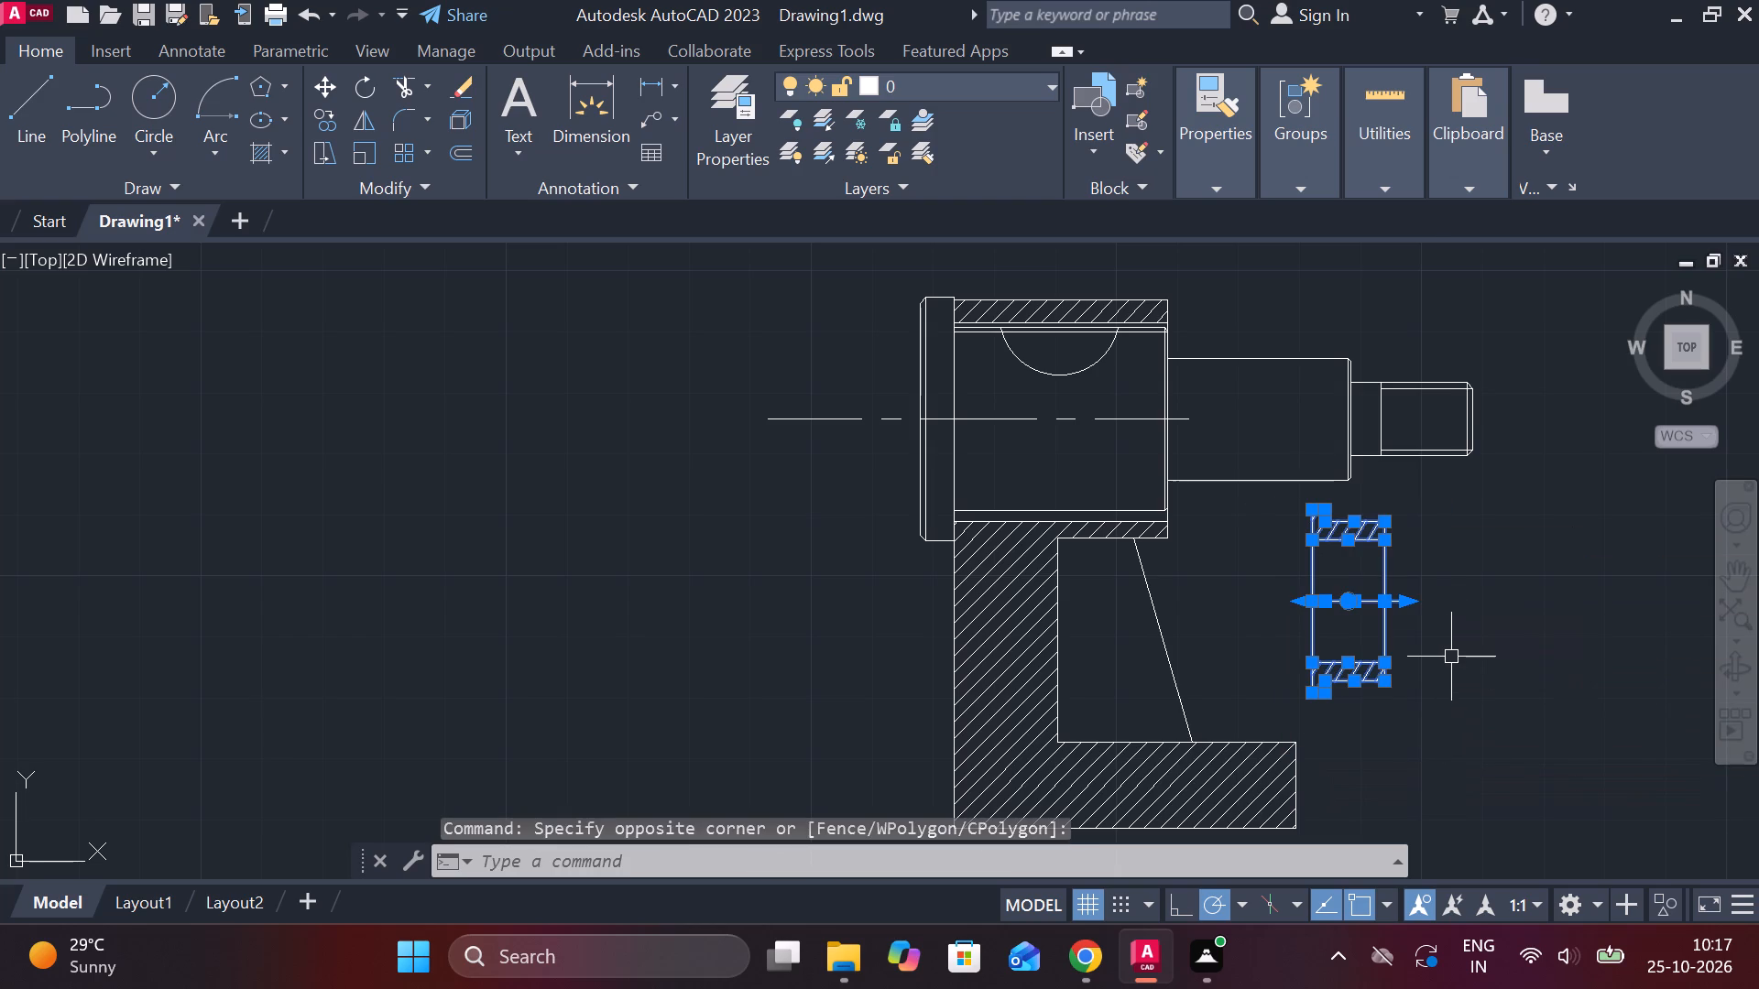
key(m)
key(Return)
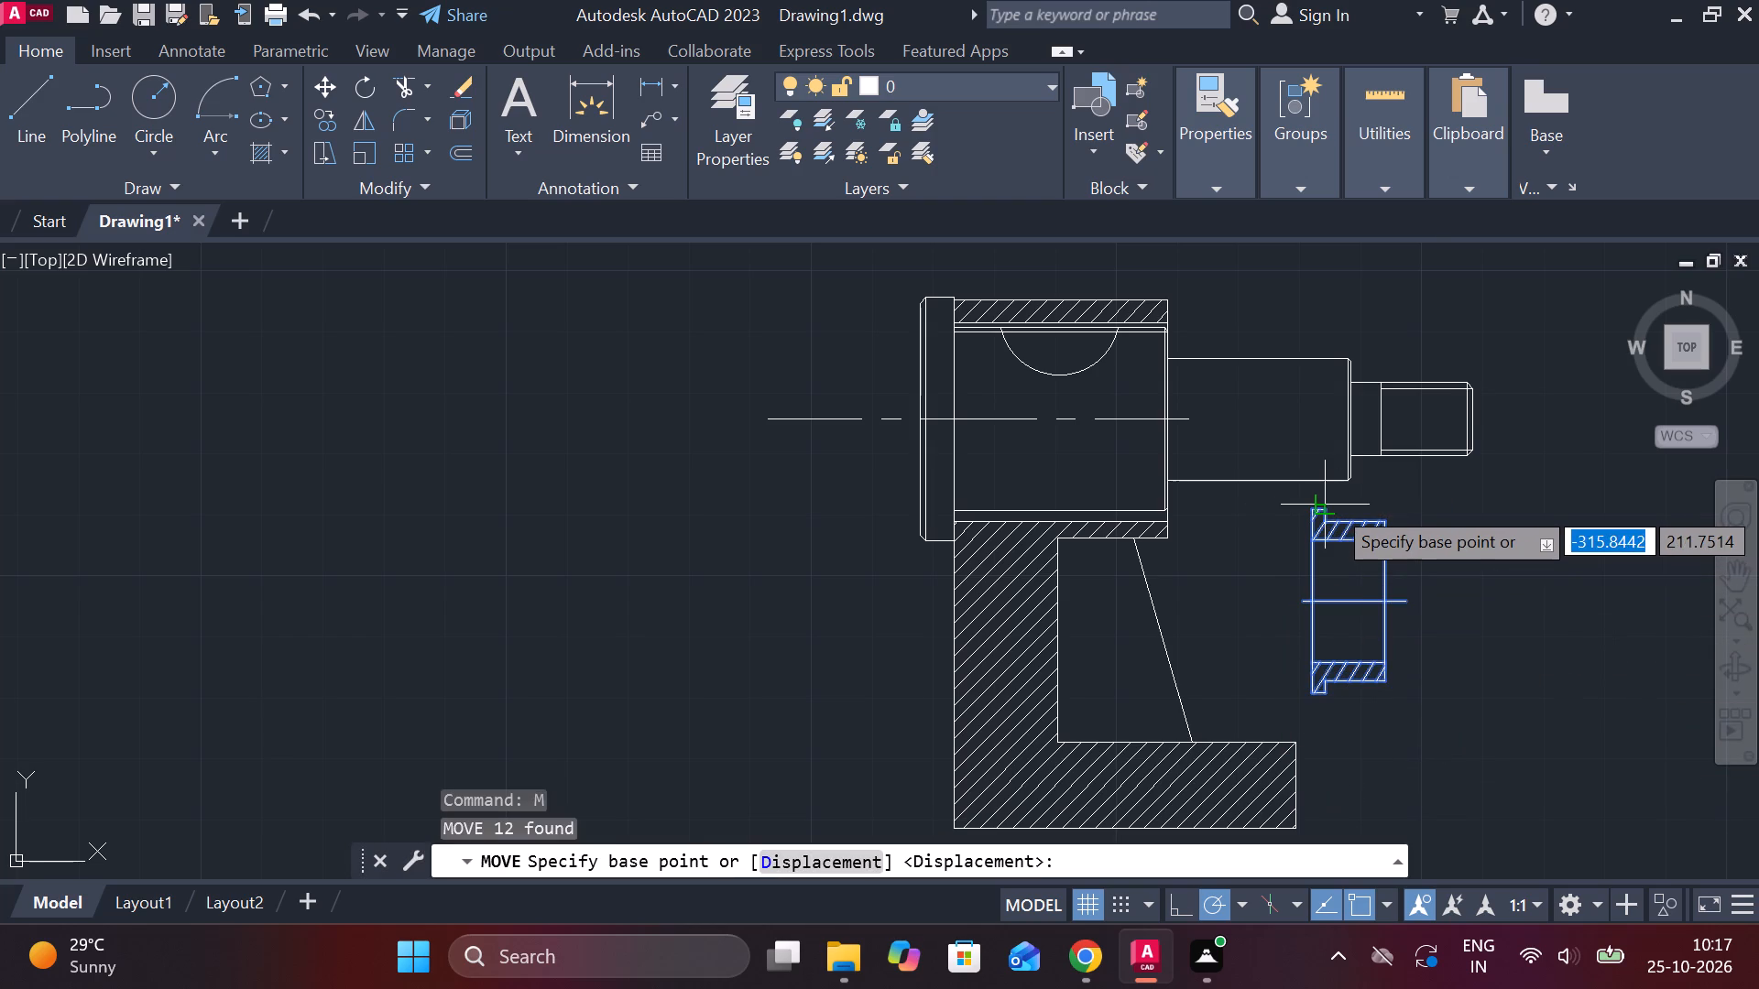
scroll(1323, 494, up, 3)
click(1335, 559)
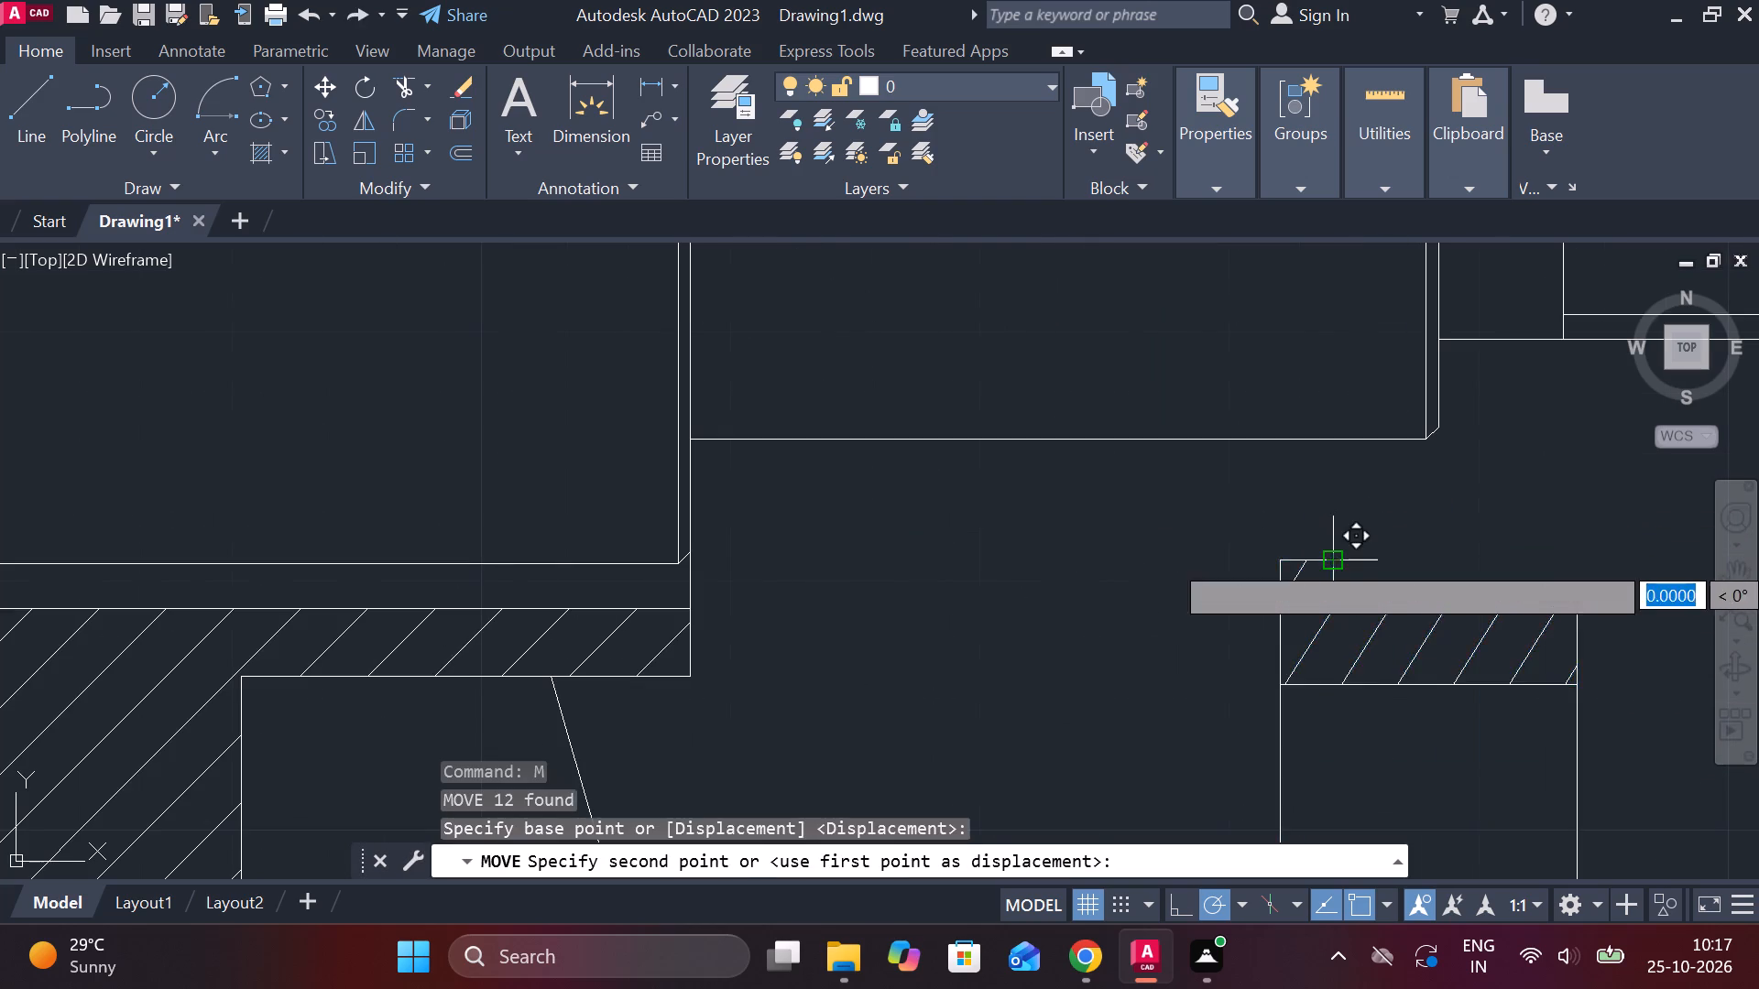
scroll(1327, 547, down, 3)
scroll(1109, 378, up, 3)
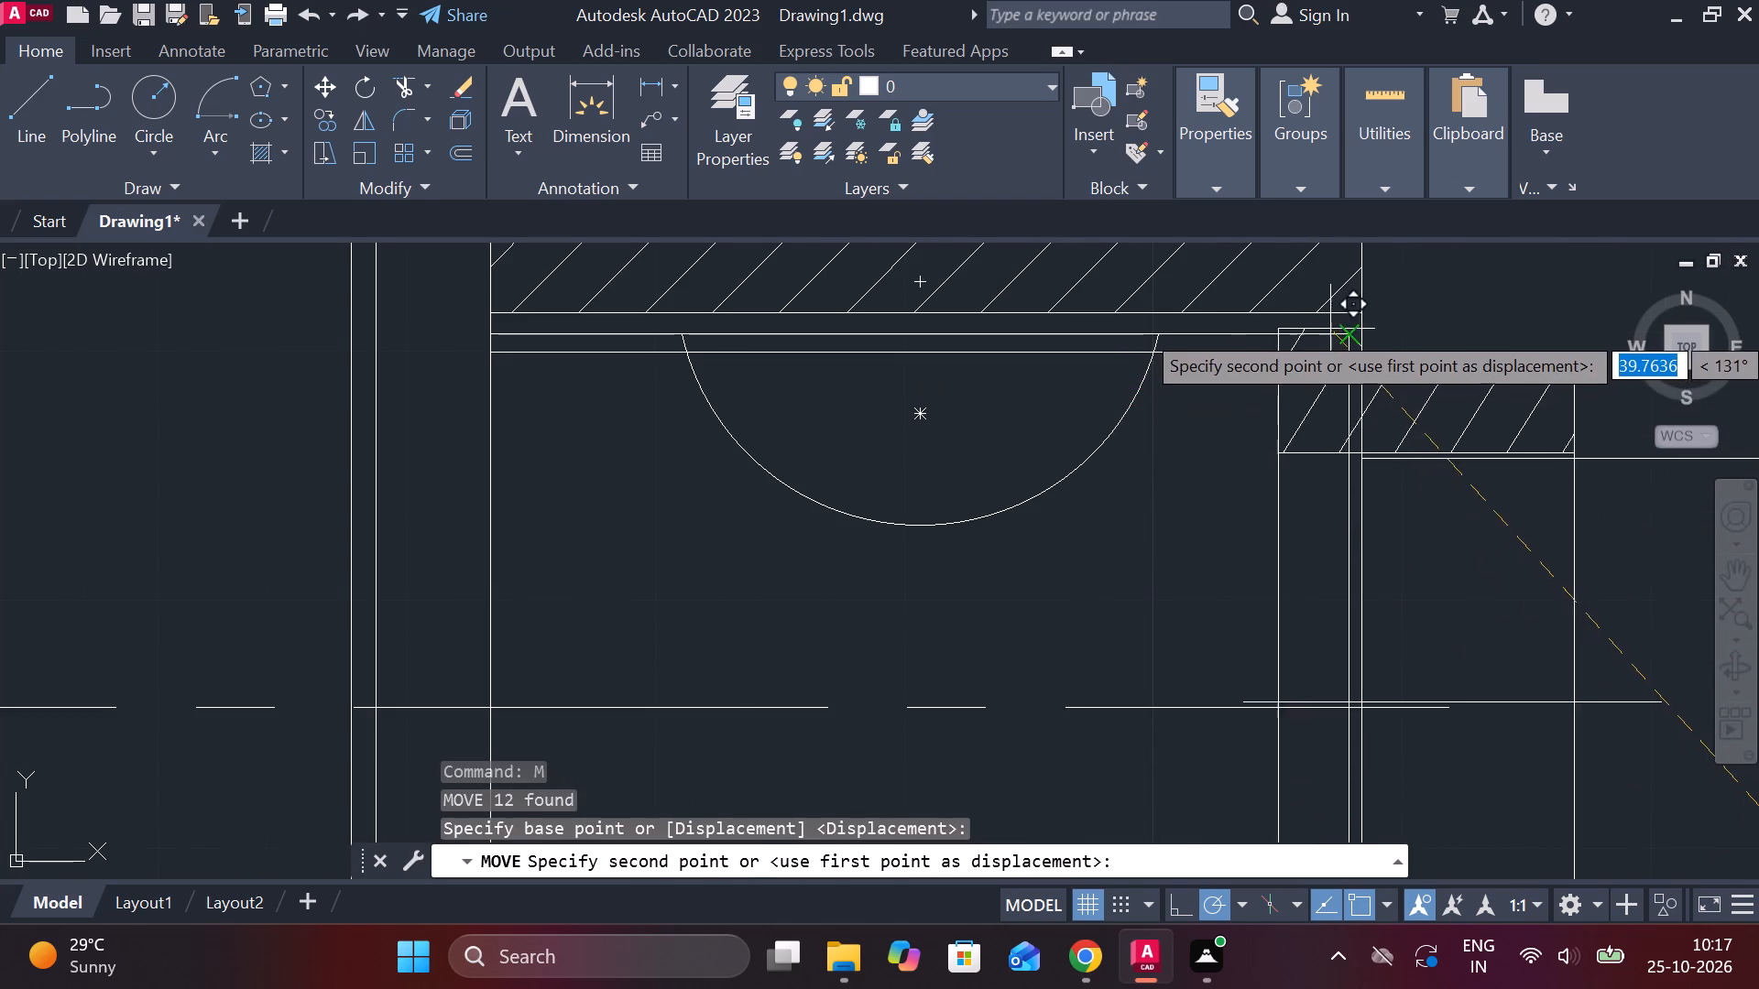
scroll(1370, 354, down, 2)
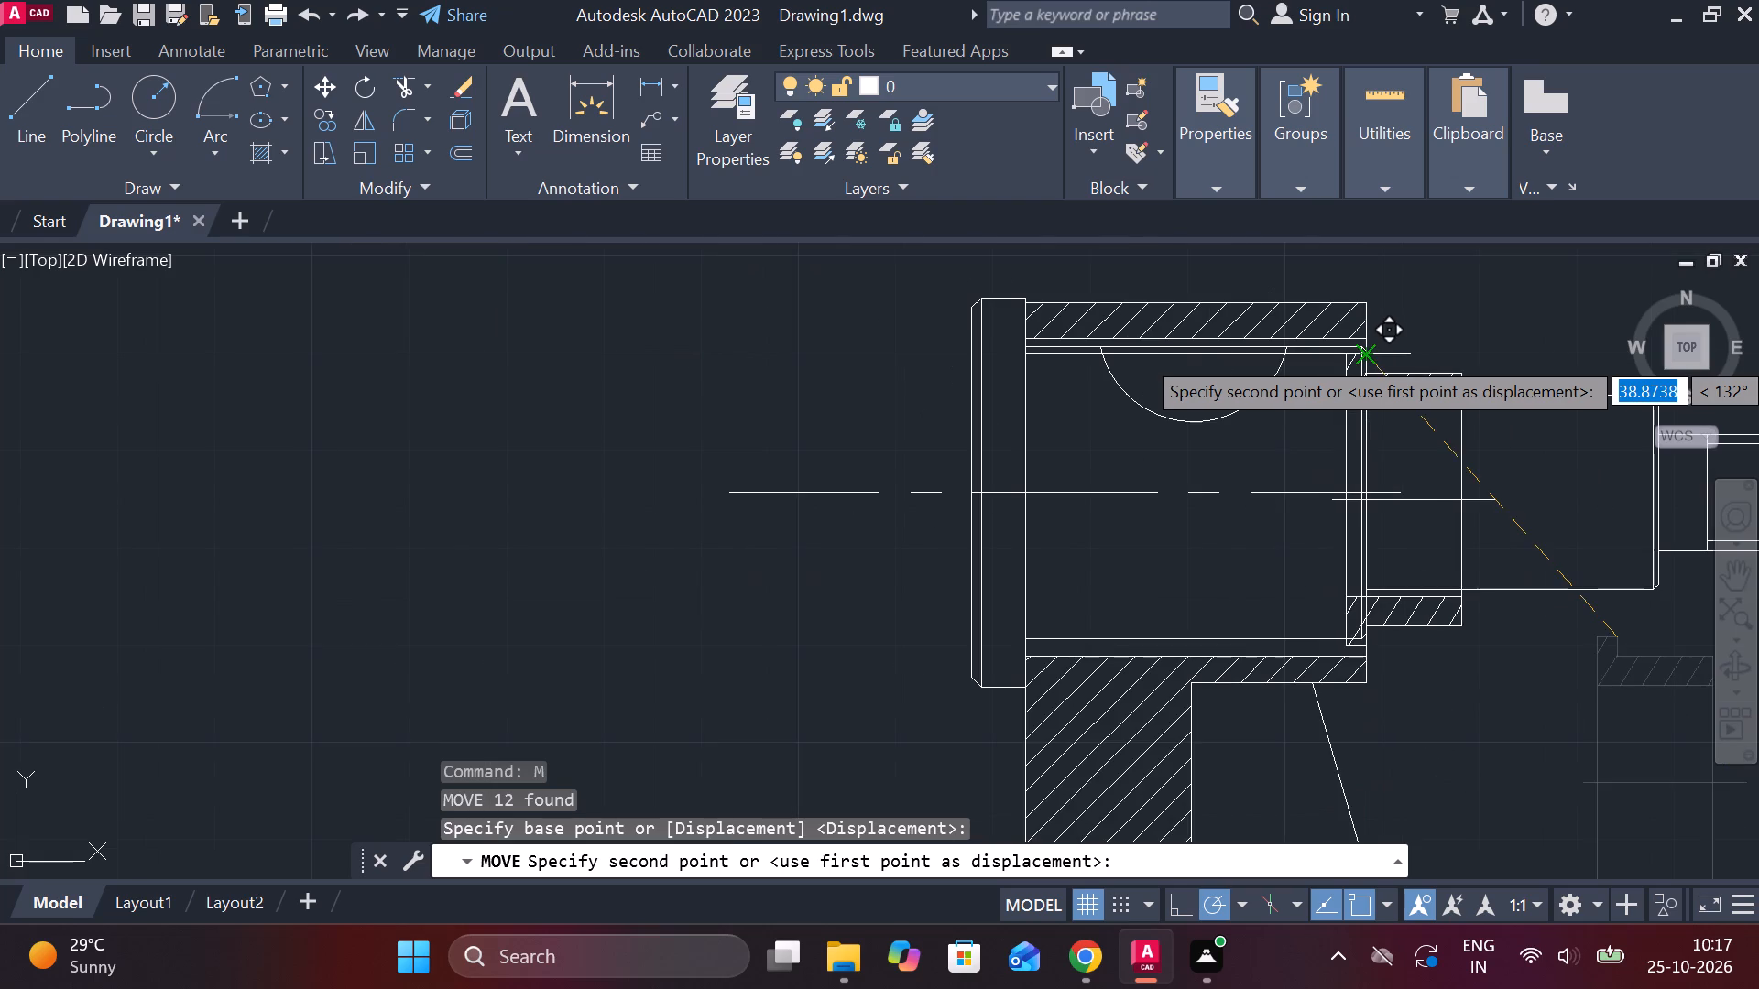
scroll(1370, 354, up, 3)
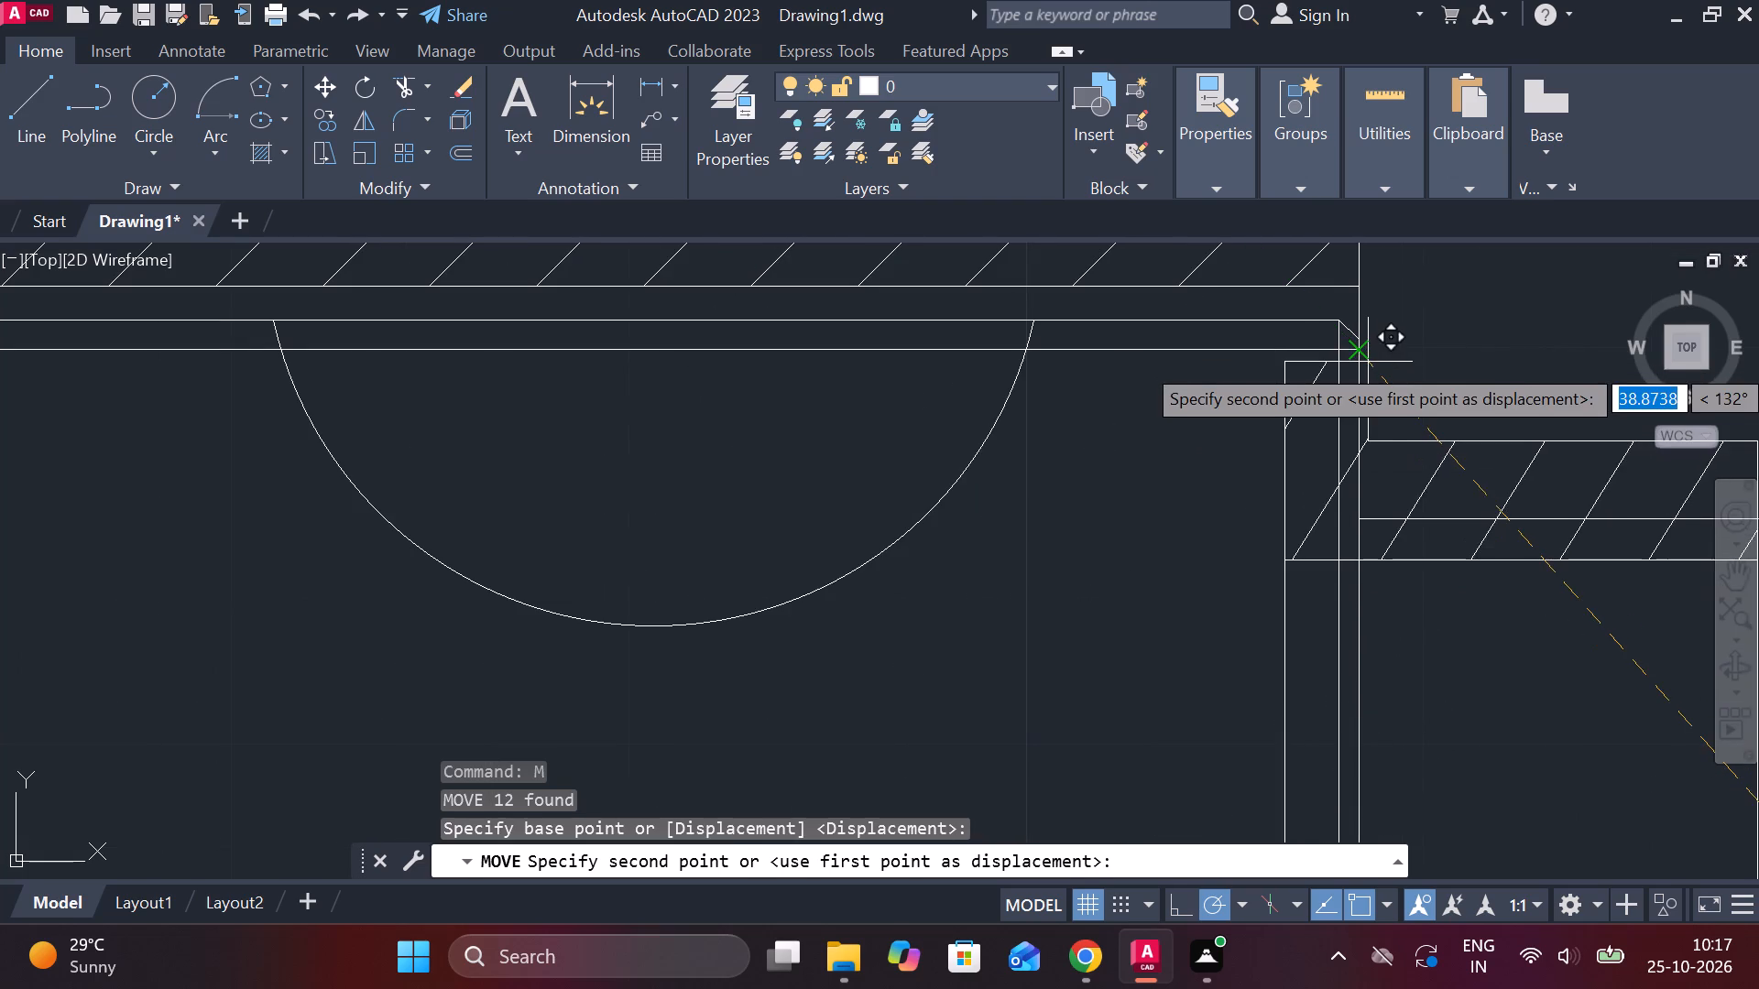
click(1367, 357)
Examine how the bush's flange, bore and centre line align with the shaft shoulder and the bracket.
scroll(1460, 462, down, 3)
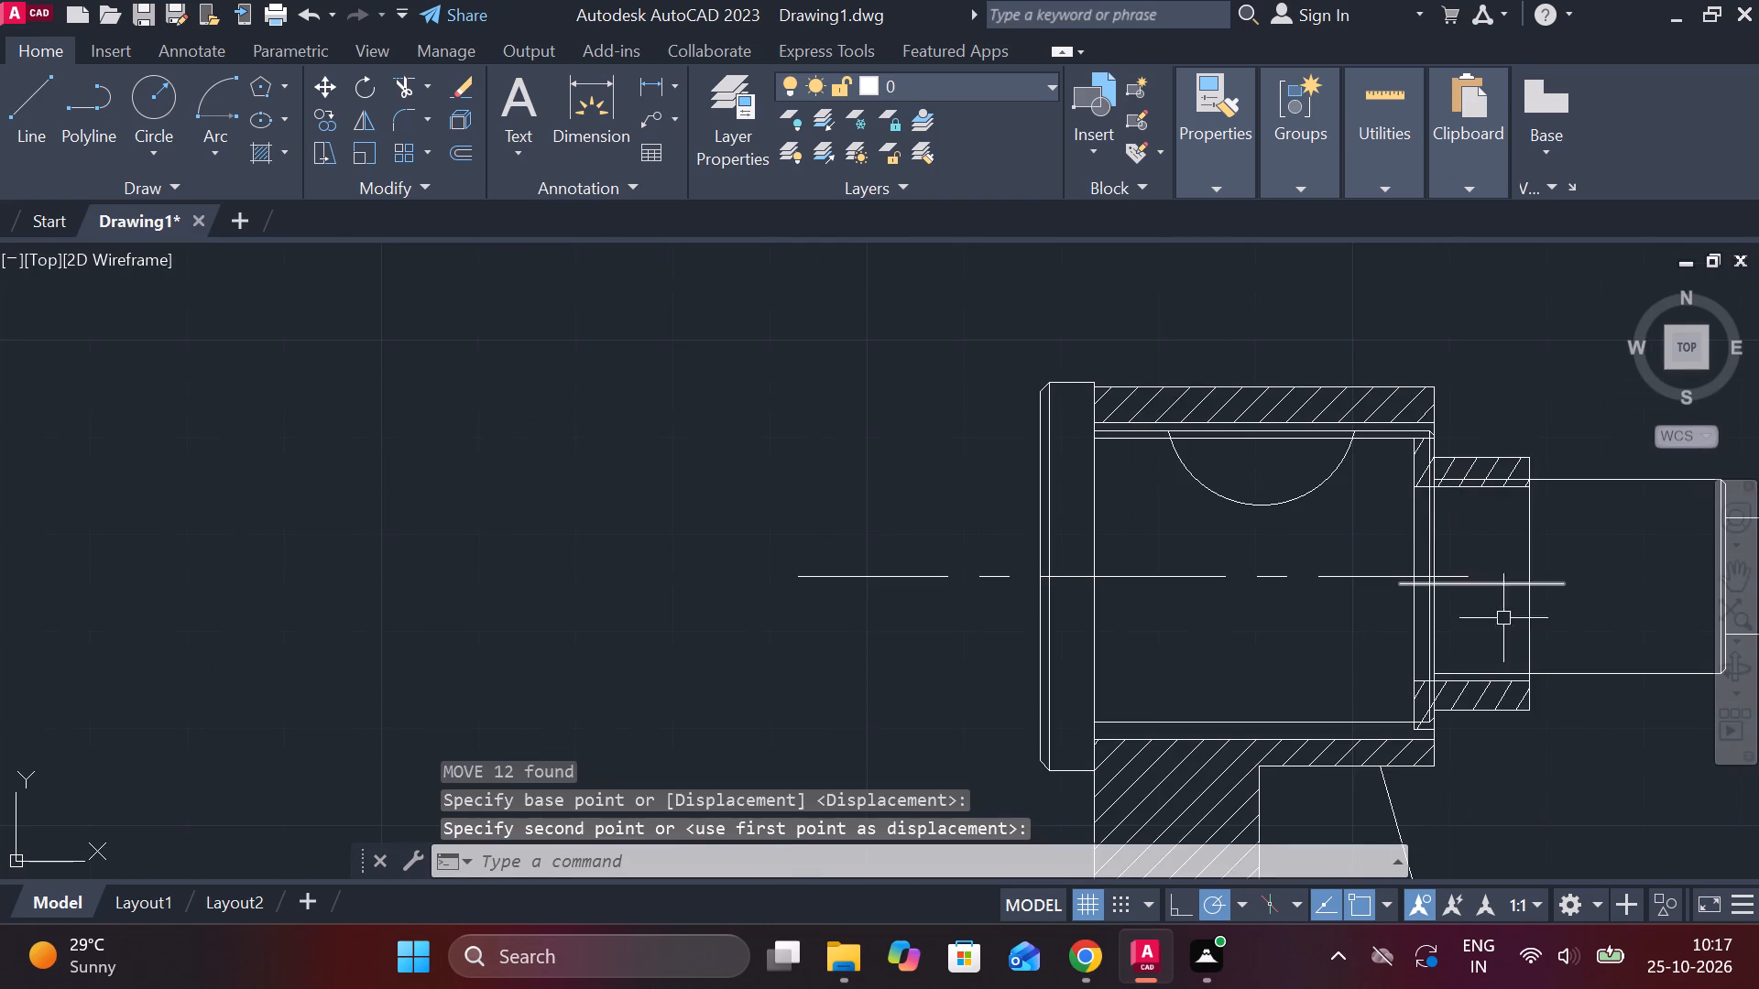
middle_drag(1554, 754, 1114, 686)
scroll(1061, 673, up, 1)
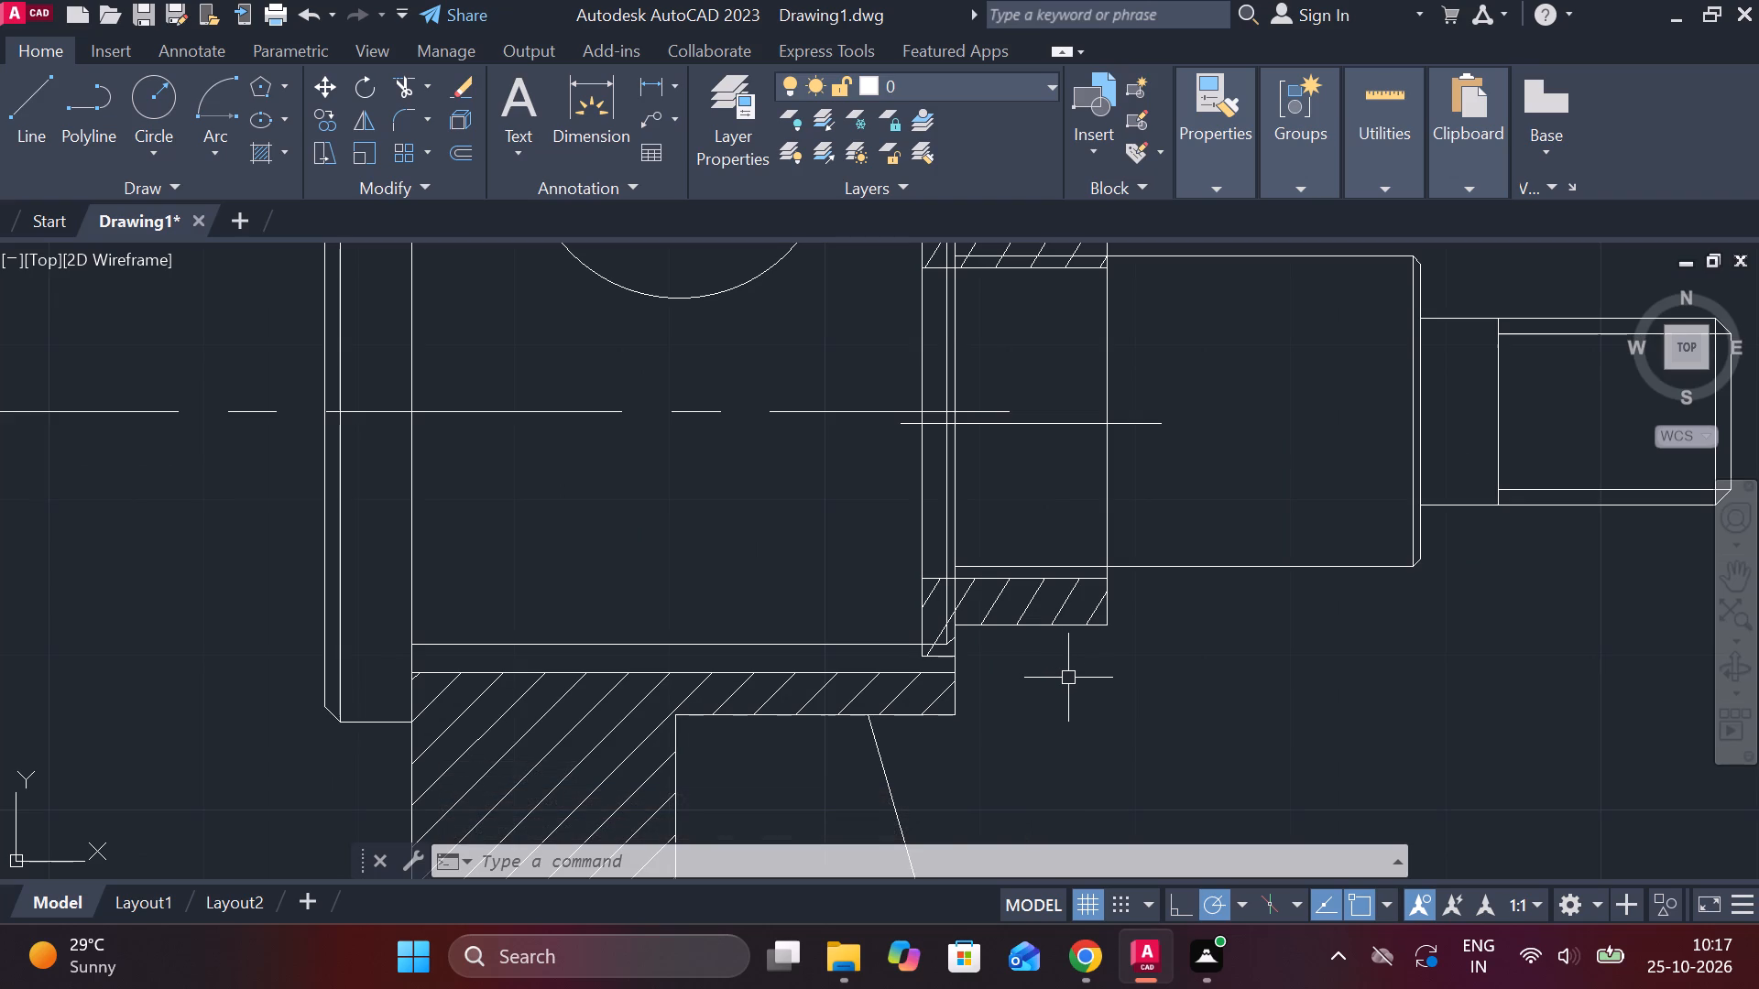
scroll(1068, 678, down, 1)
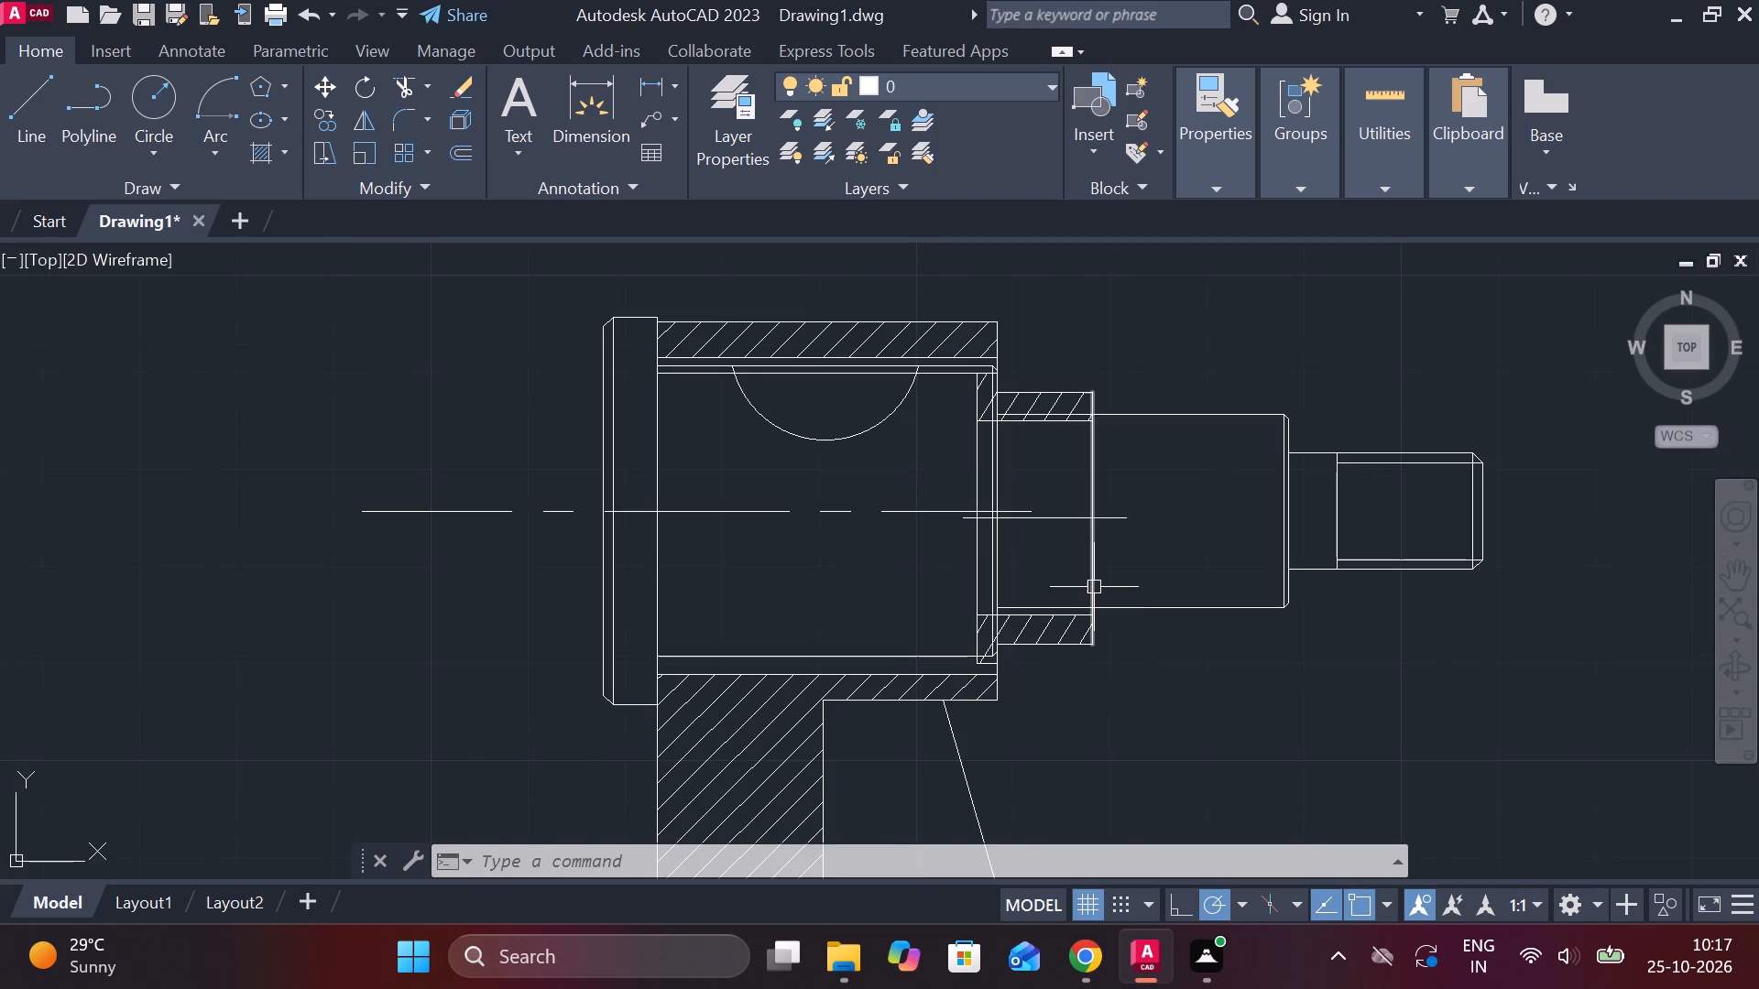
scroll(1094, 586, up, 2)
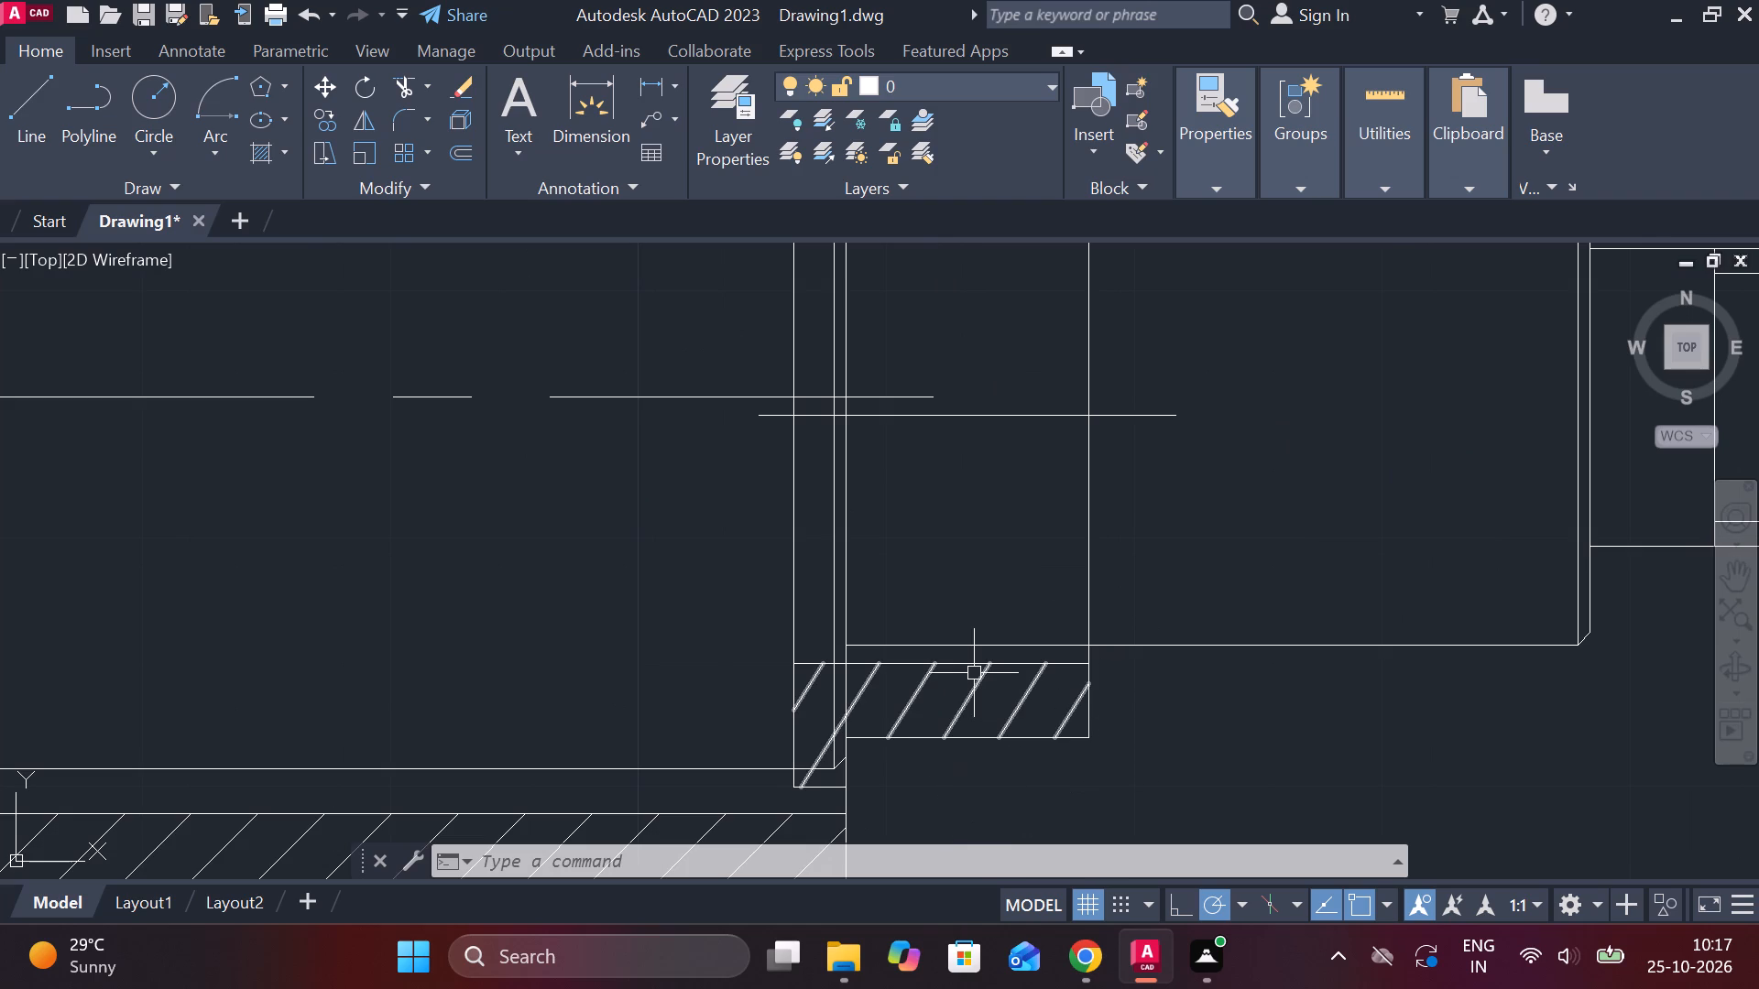
scroll(897, 695, down, 1)
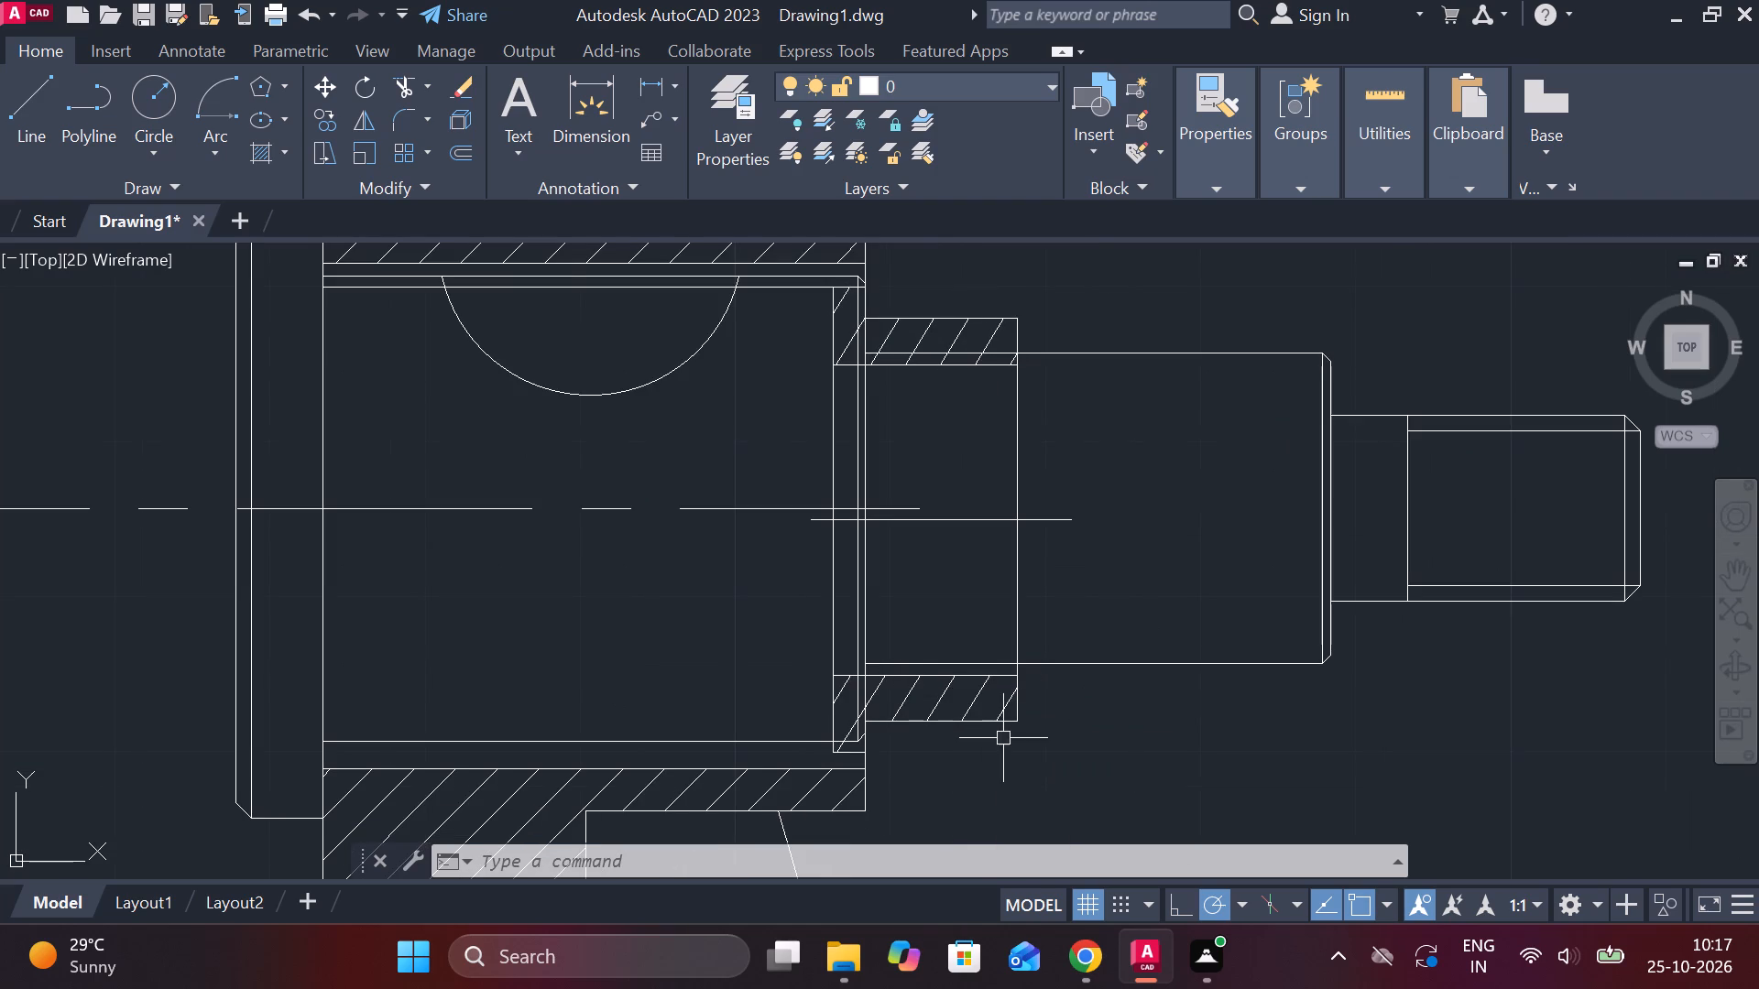
scroll(1010, 738, down, 1)
scroll(928, 536, up, 2)
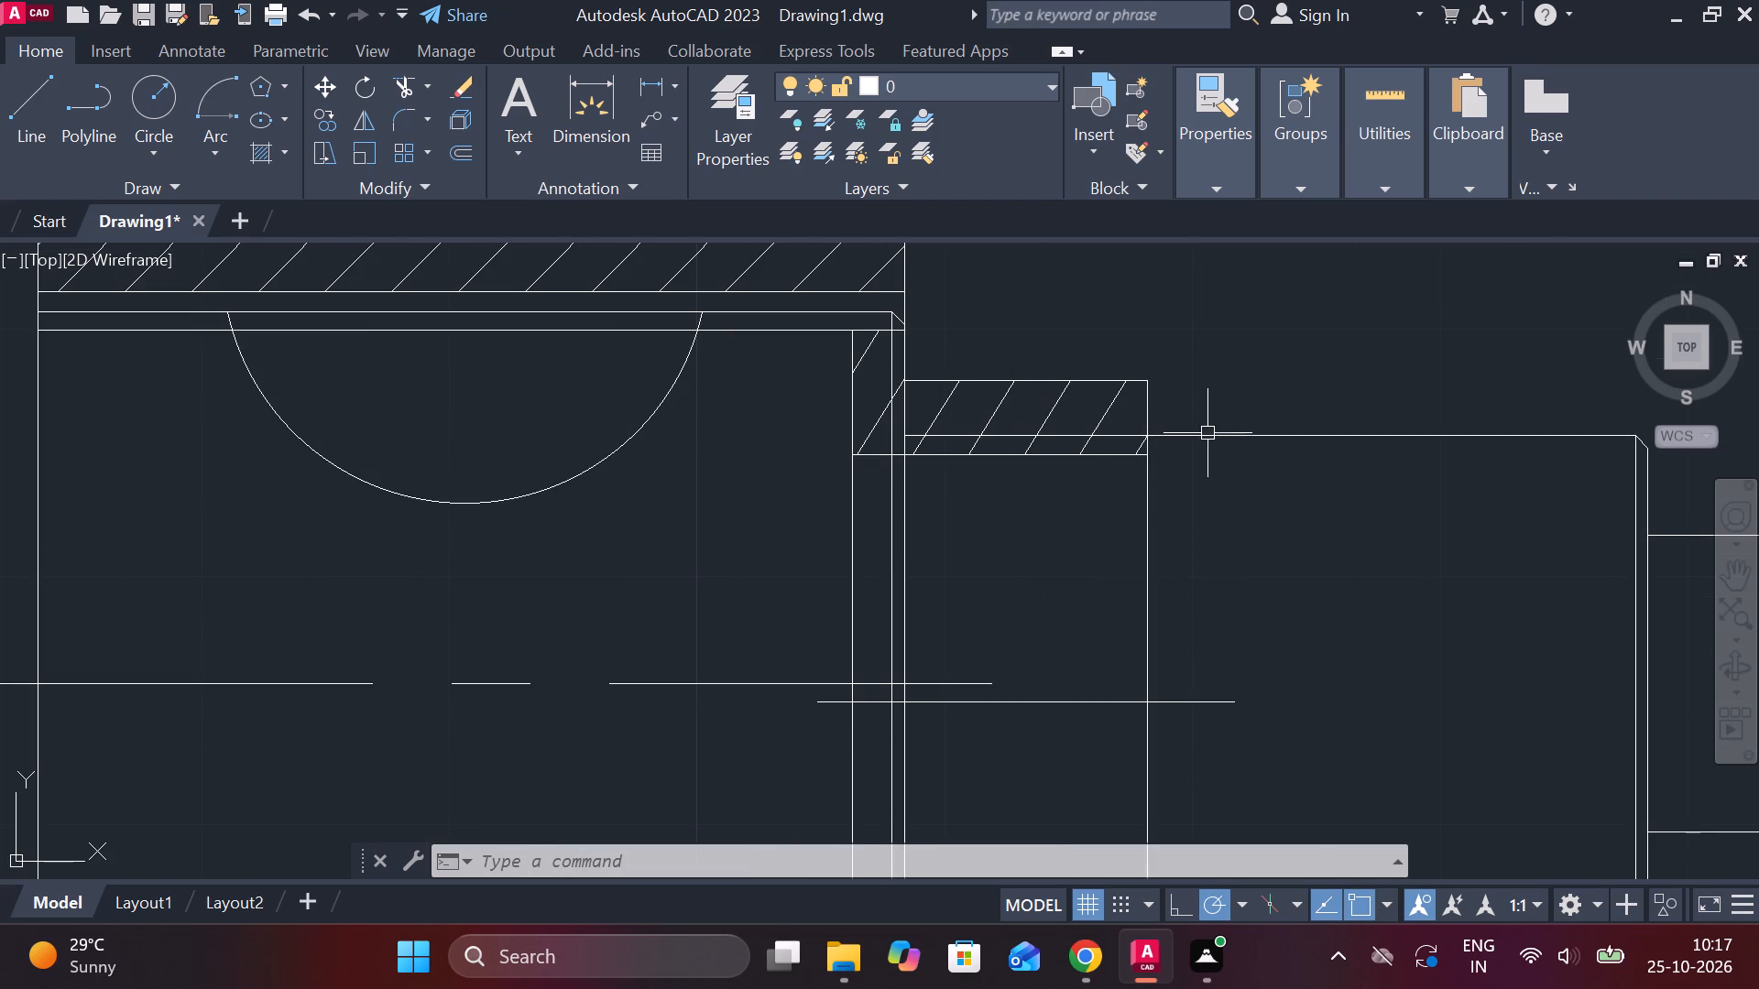
scroll(1219, 448, down, 2)
middle_drag(1314, 600, 1168, 527)
scroll(1168, 522, down, 1)
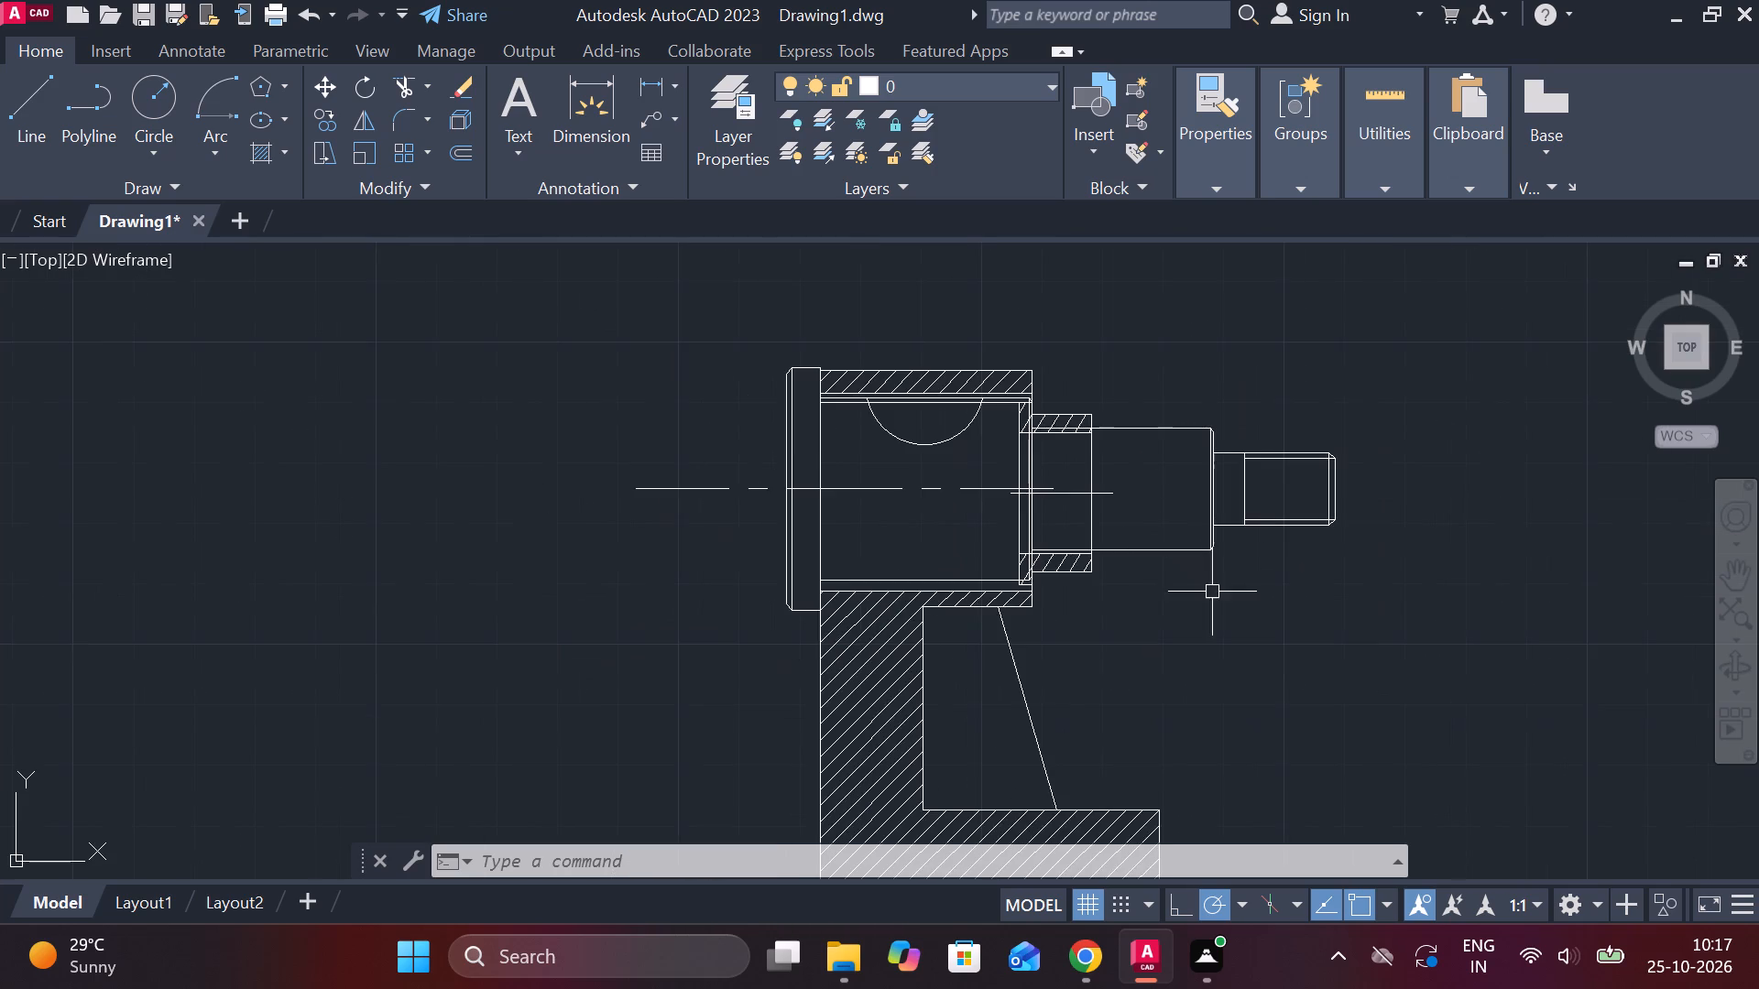
Move the pulley with bearings from its side face's centre-line point to the flanged bush's outer end face on the shaft centre line.
scroll(1215, 597, down, 1)
middle_drag(1277, 617, 1018, 278)
drag(1177, 414, 1218, 488)
middle_drag(1293, 671, 1293, 673)
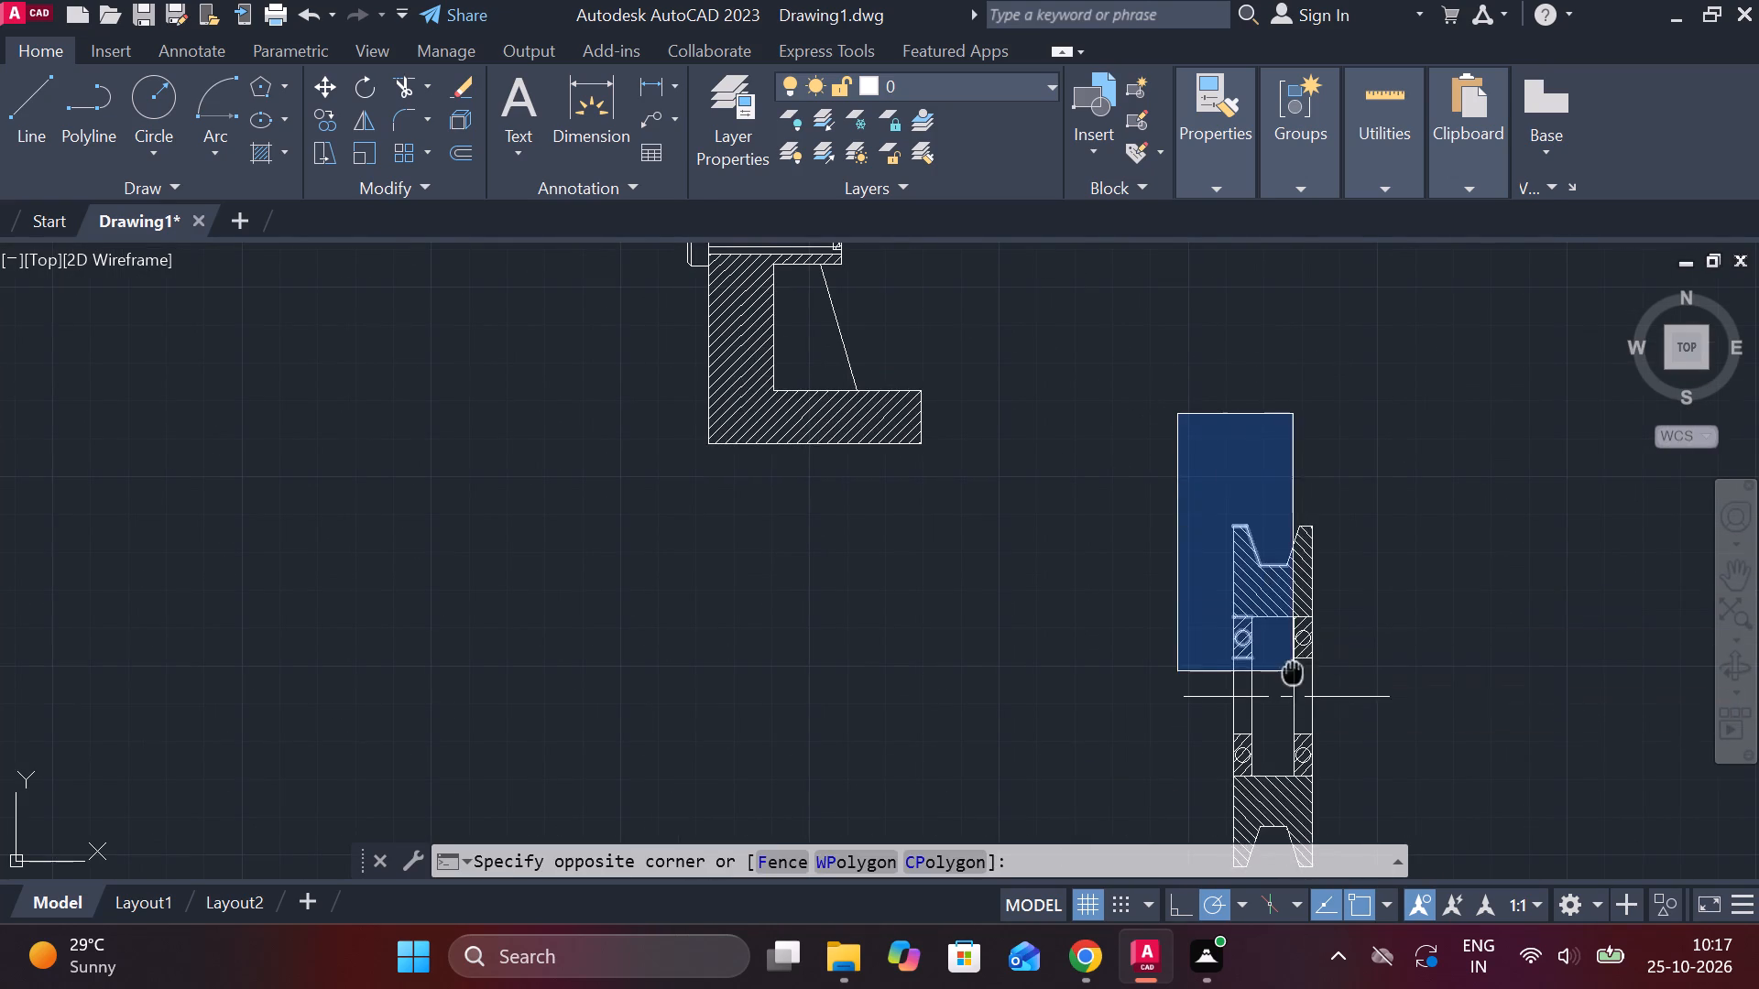
middle_drag(1293, 673, 1125, 361)
click(1284, 656)
key(m)
key(Return)
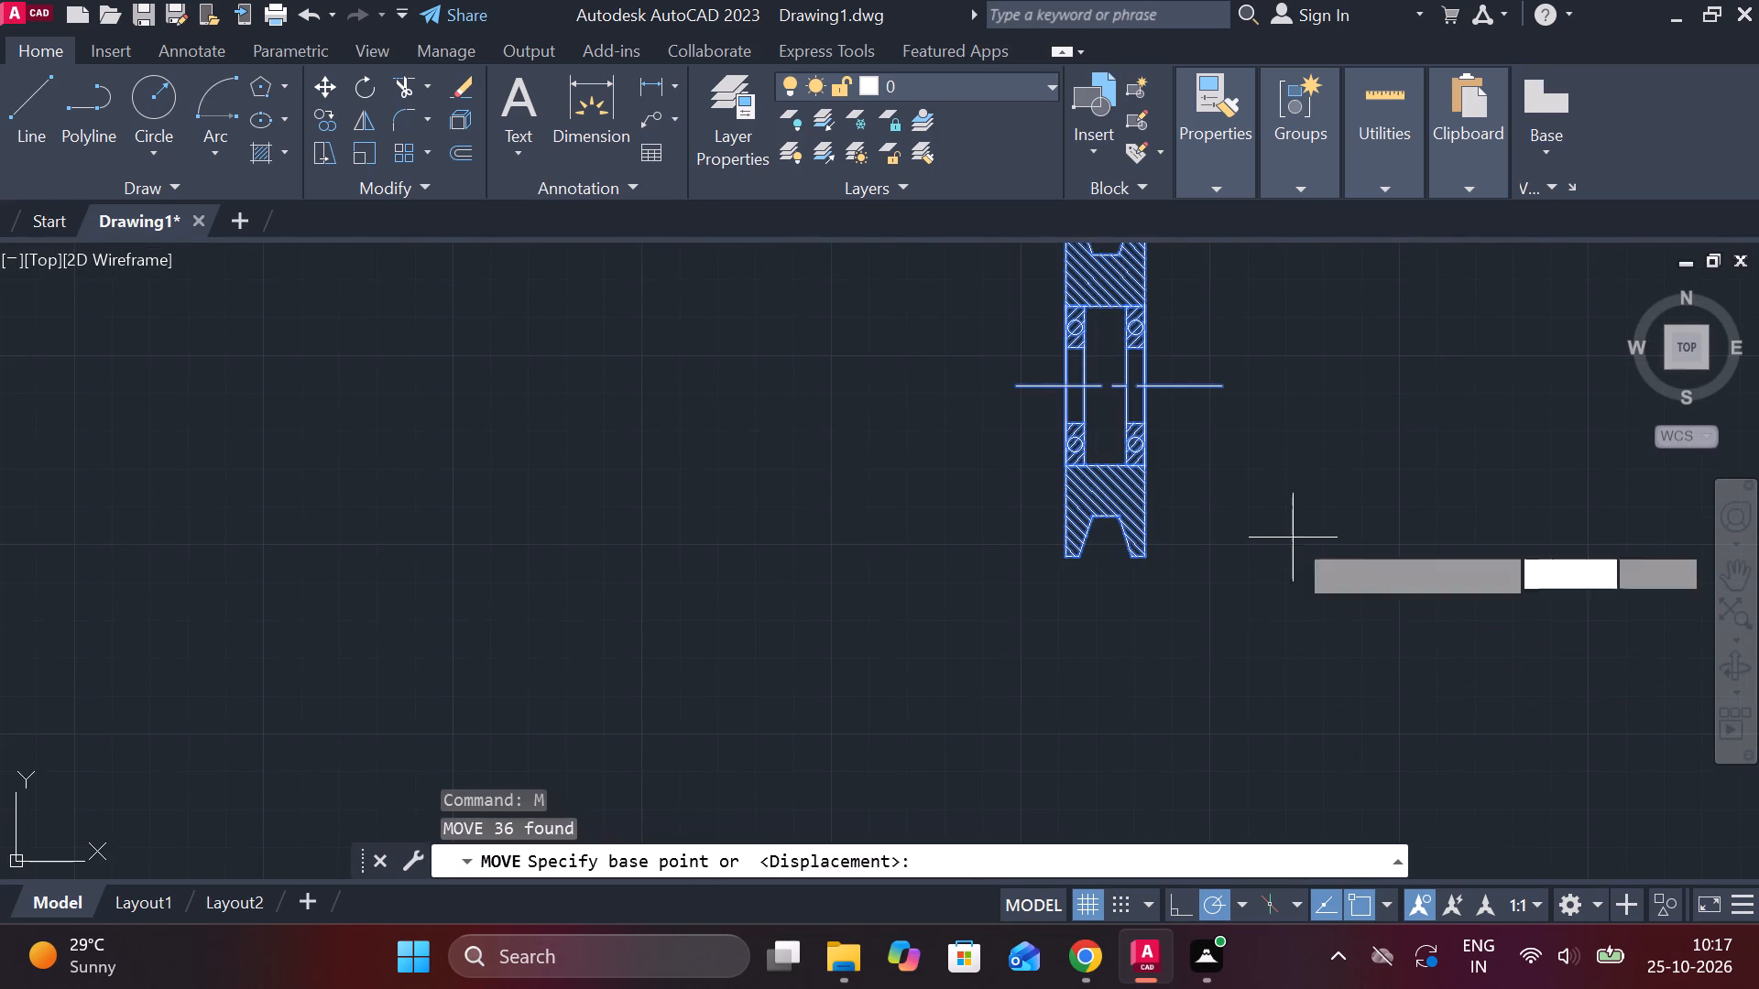
scroll(1056, 376, up, 2)
click(1080, 387)
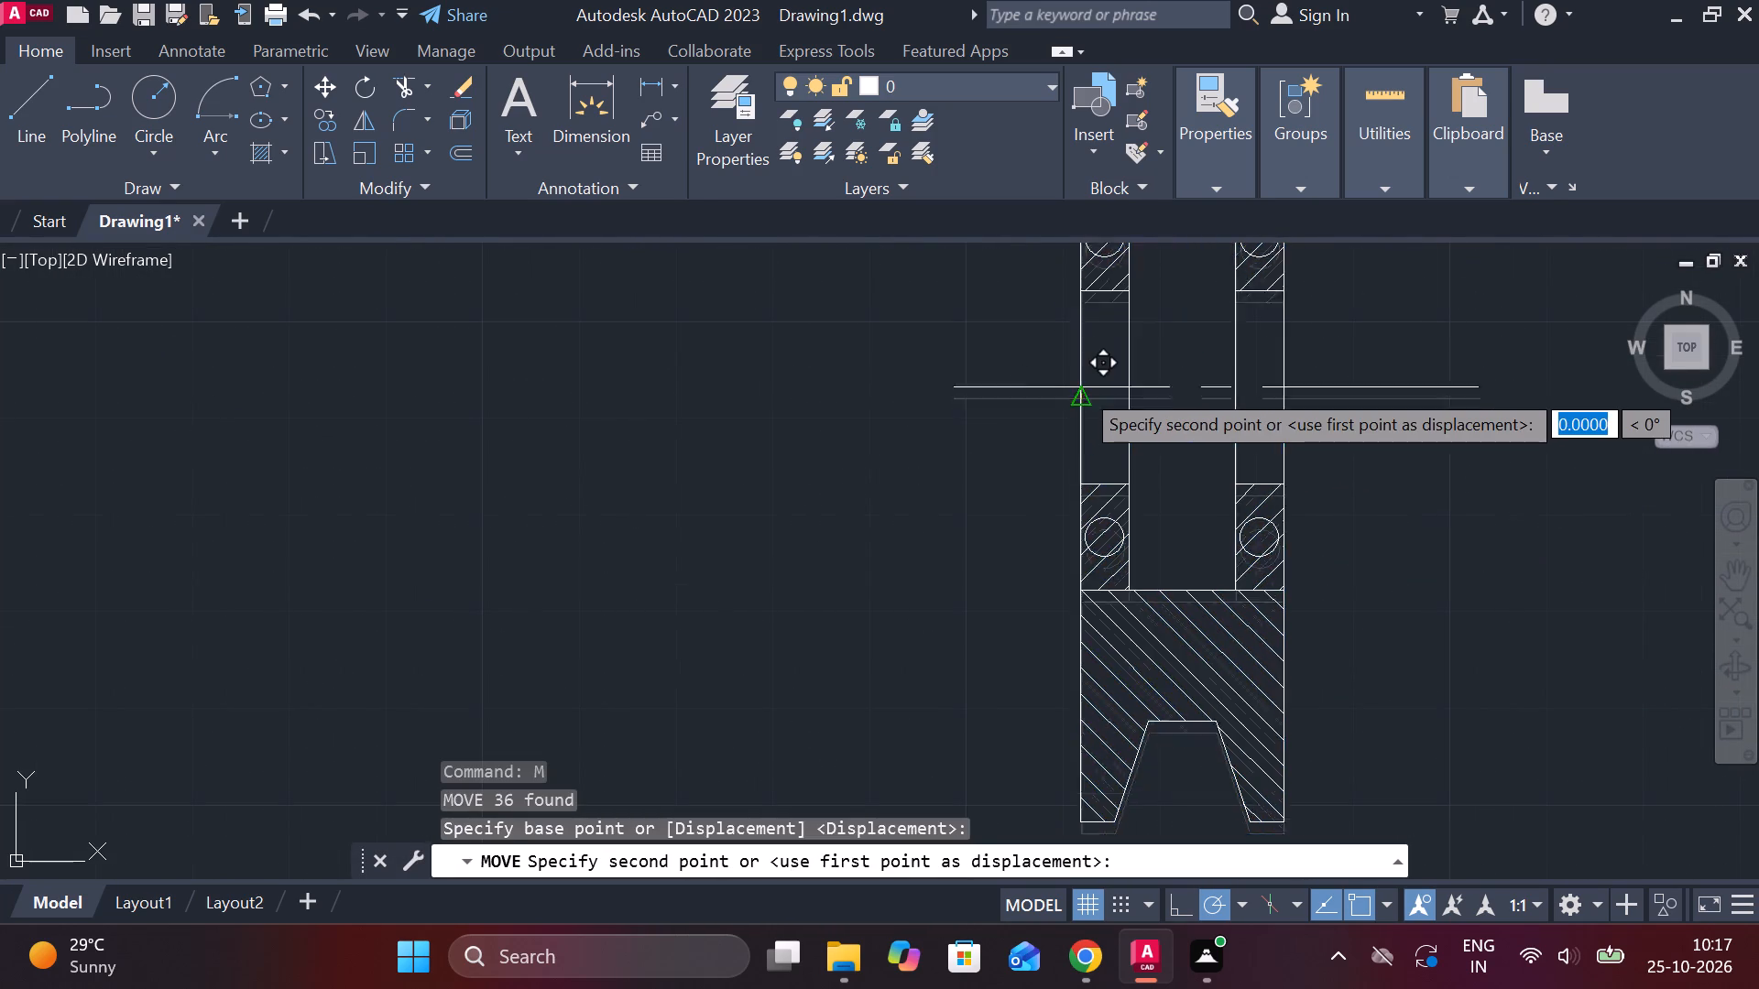
scroll(1080, 387, down, 3)
middle_drag(1022, 337, 1133, 807)
scroll(969, 587, up, 3)
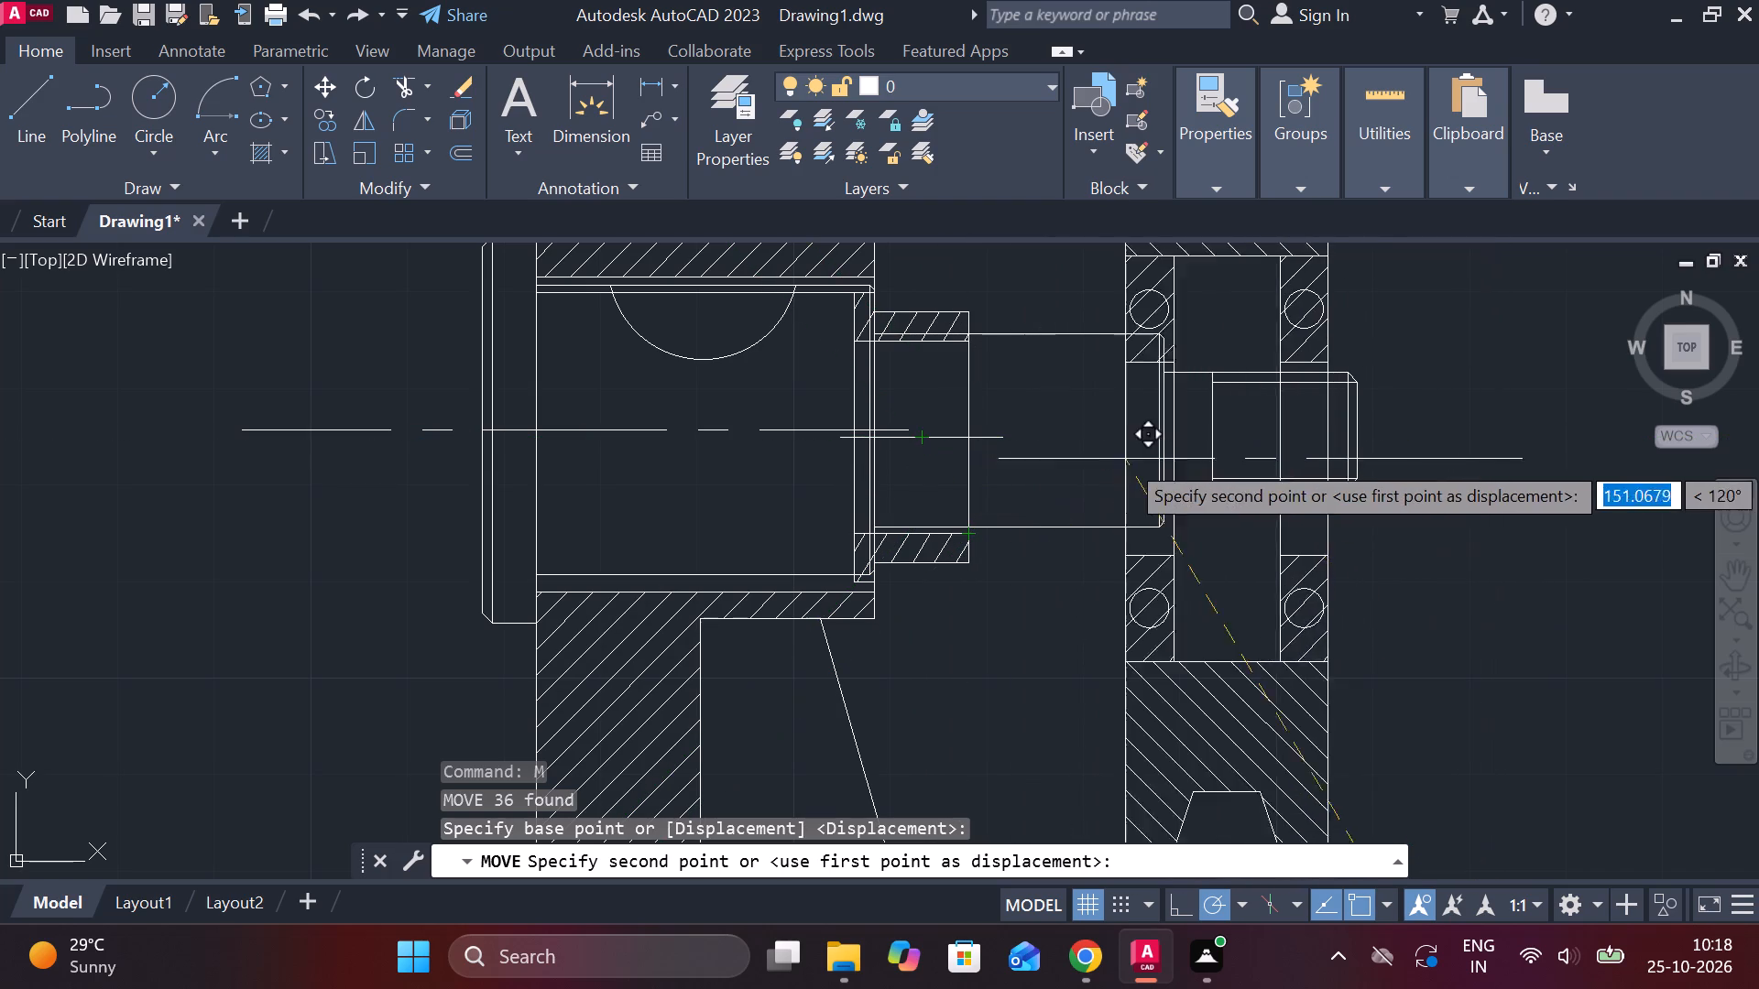
click(972, 437)
scroll(1115, 469, down, 1)
scroll(1221, 494, down, 1)
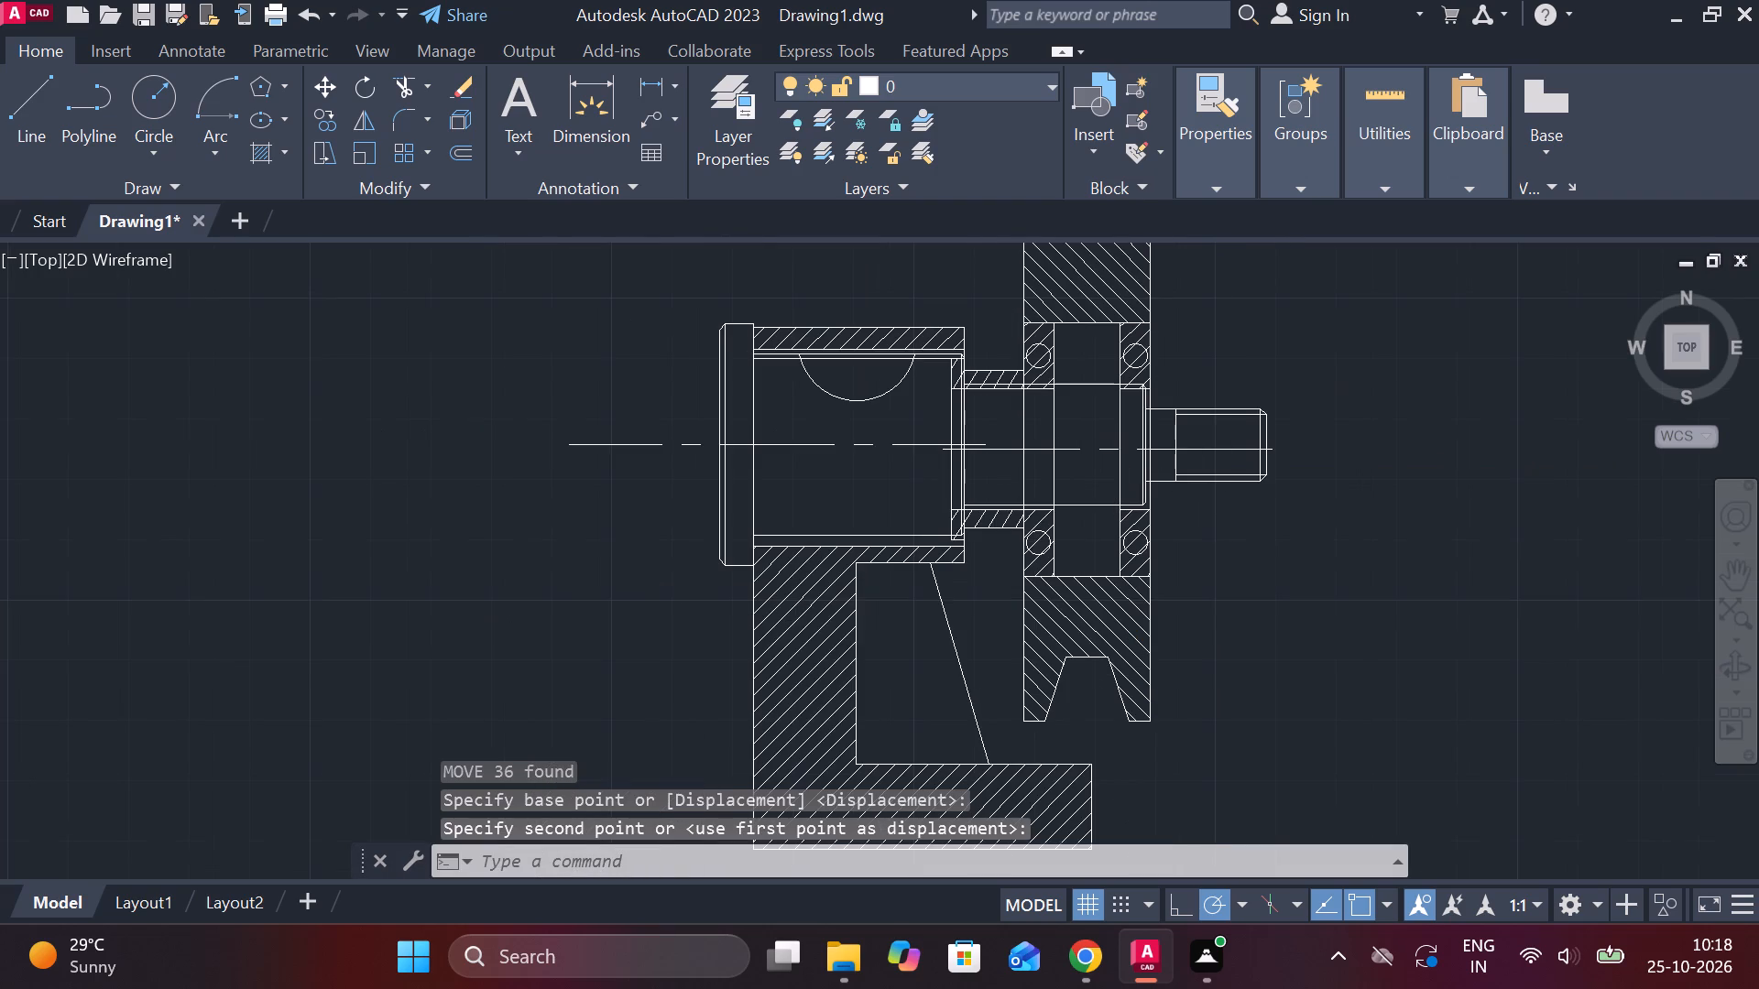
Move the hatched washer by its inner face's centre-line point onto the shaft centre line against the pulley's outer face.
scroll(1221, 494, up, 2)
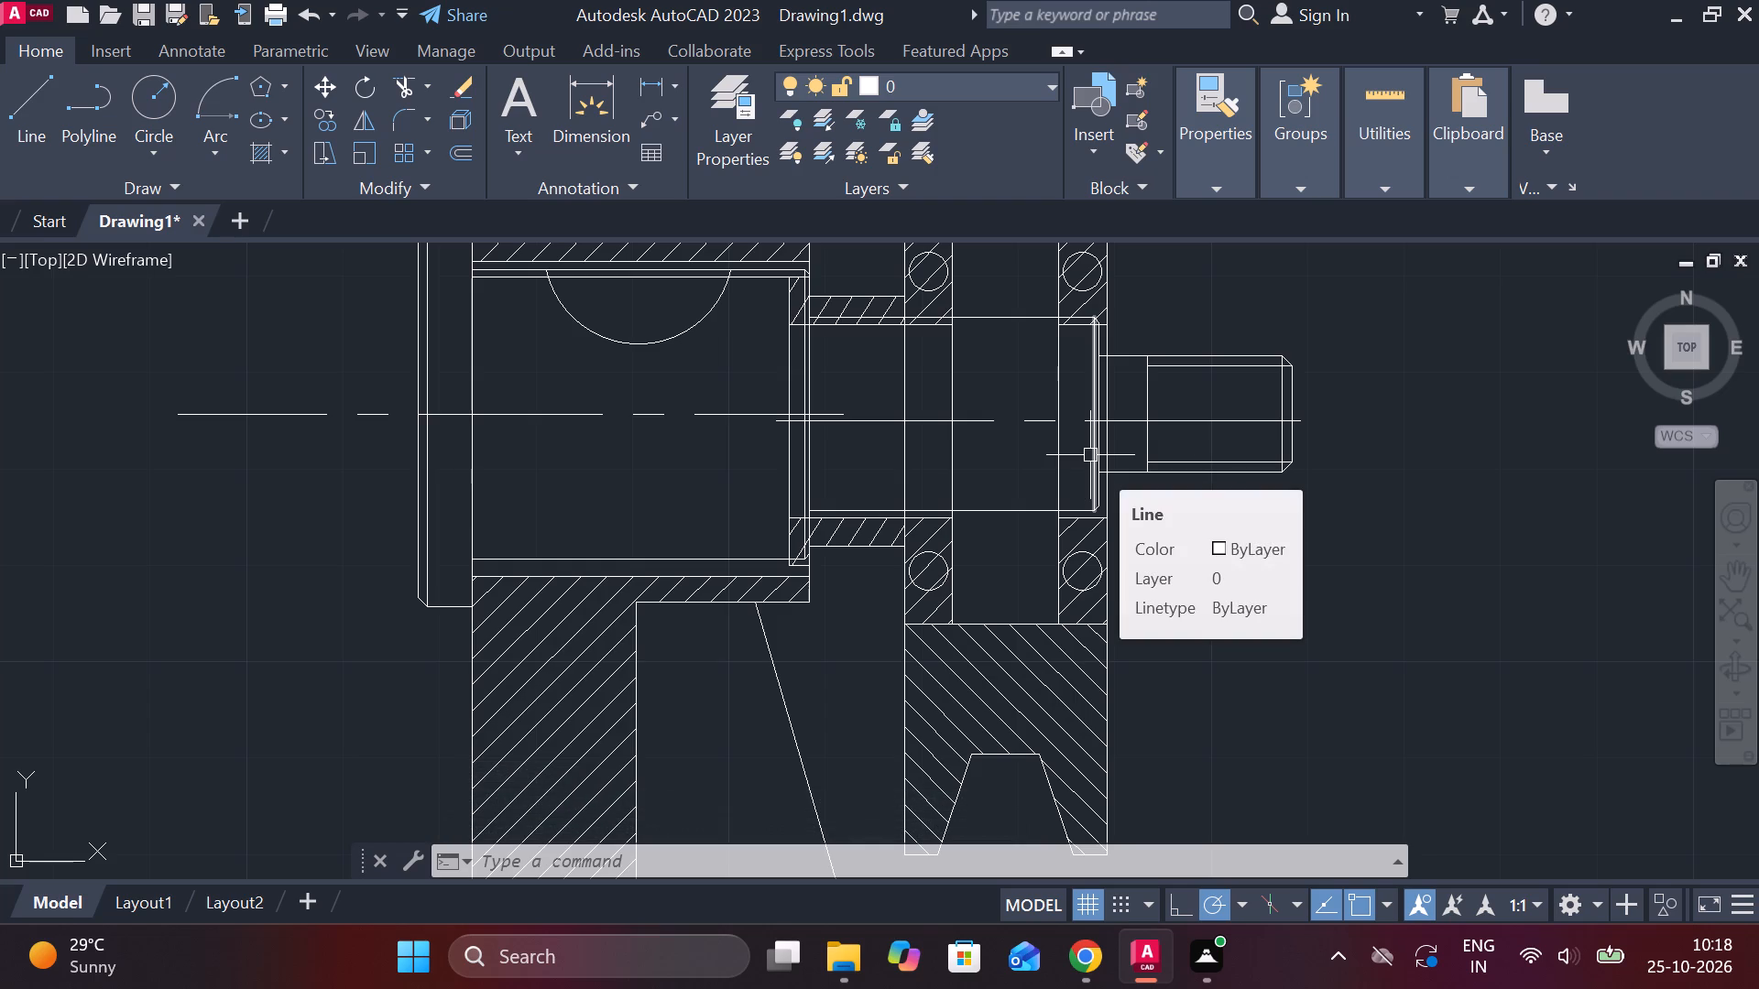
scroll(1145, 475, down, 2)
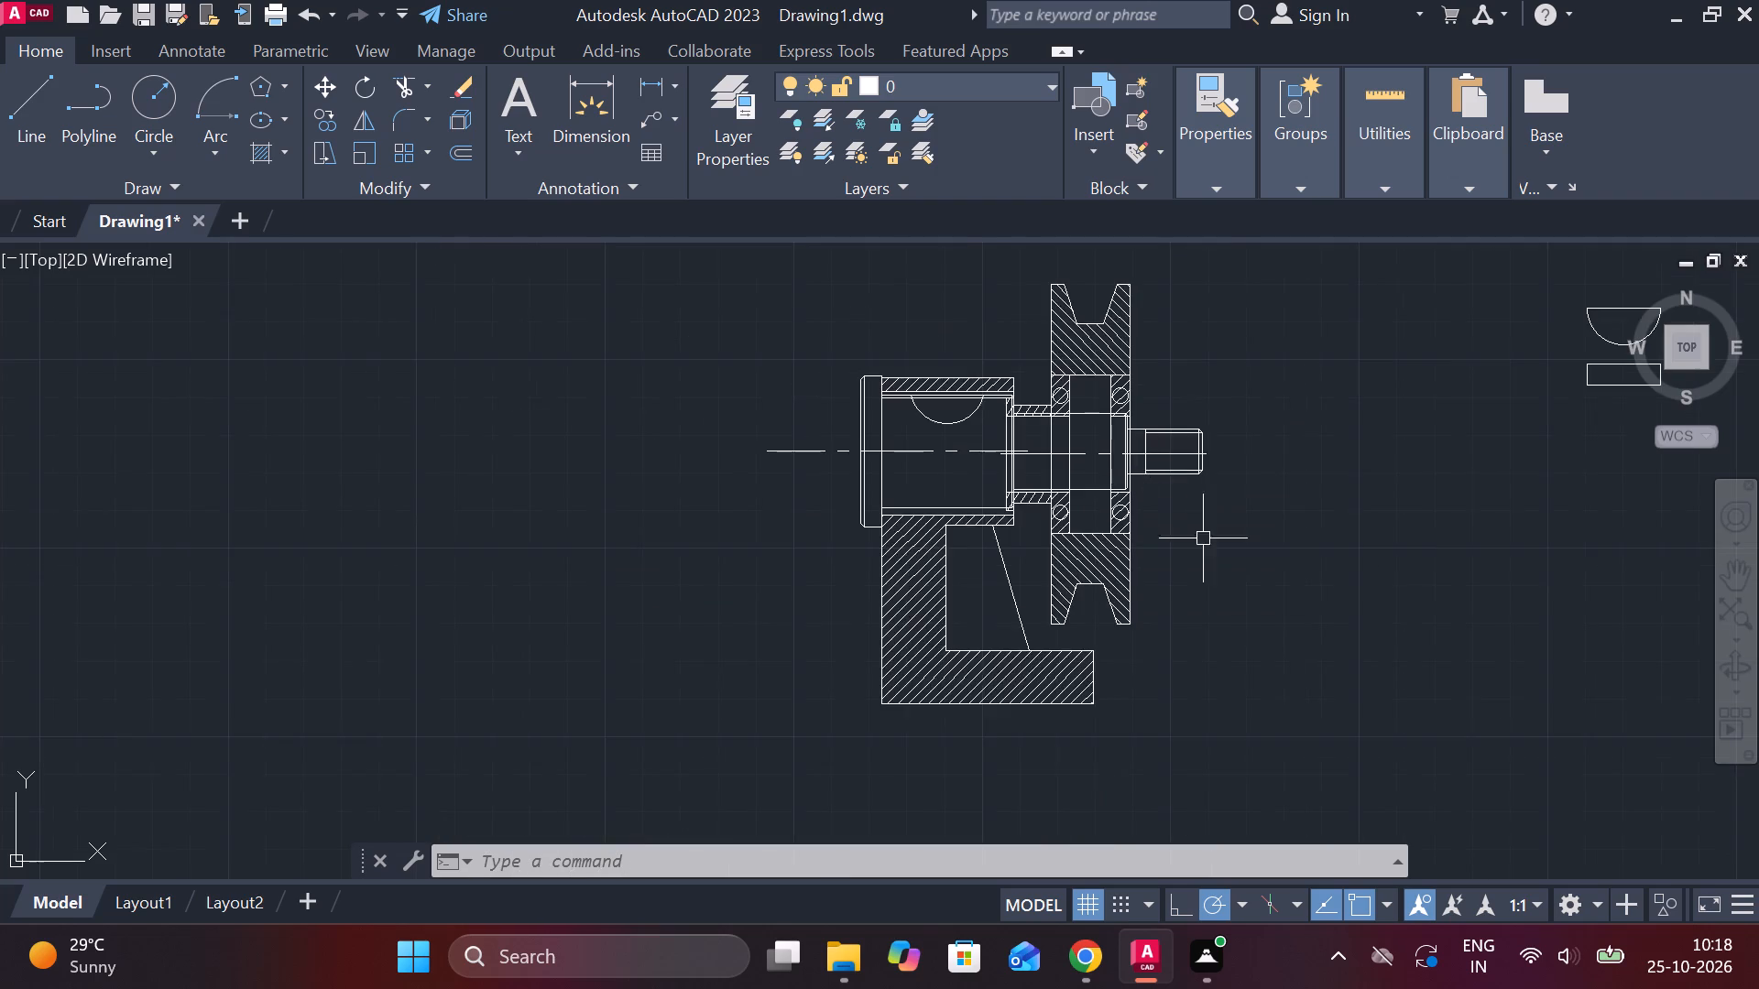
scroll(1224, 546, down, 2)
middle_drag(1362, 595, 1084, 625)
scroll(1364, 614, up, 2)
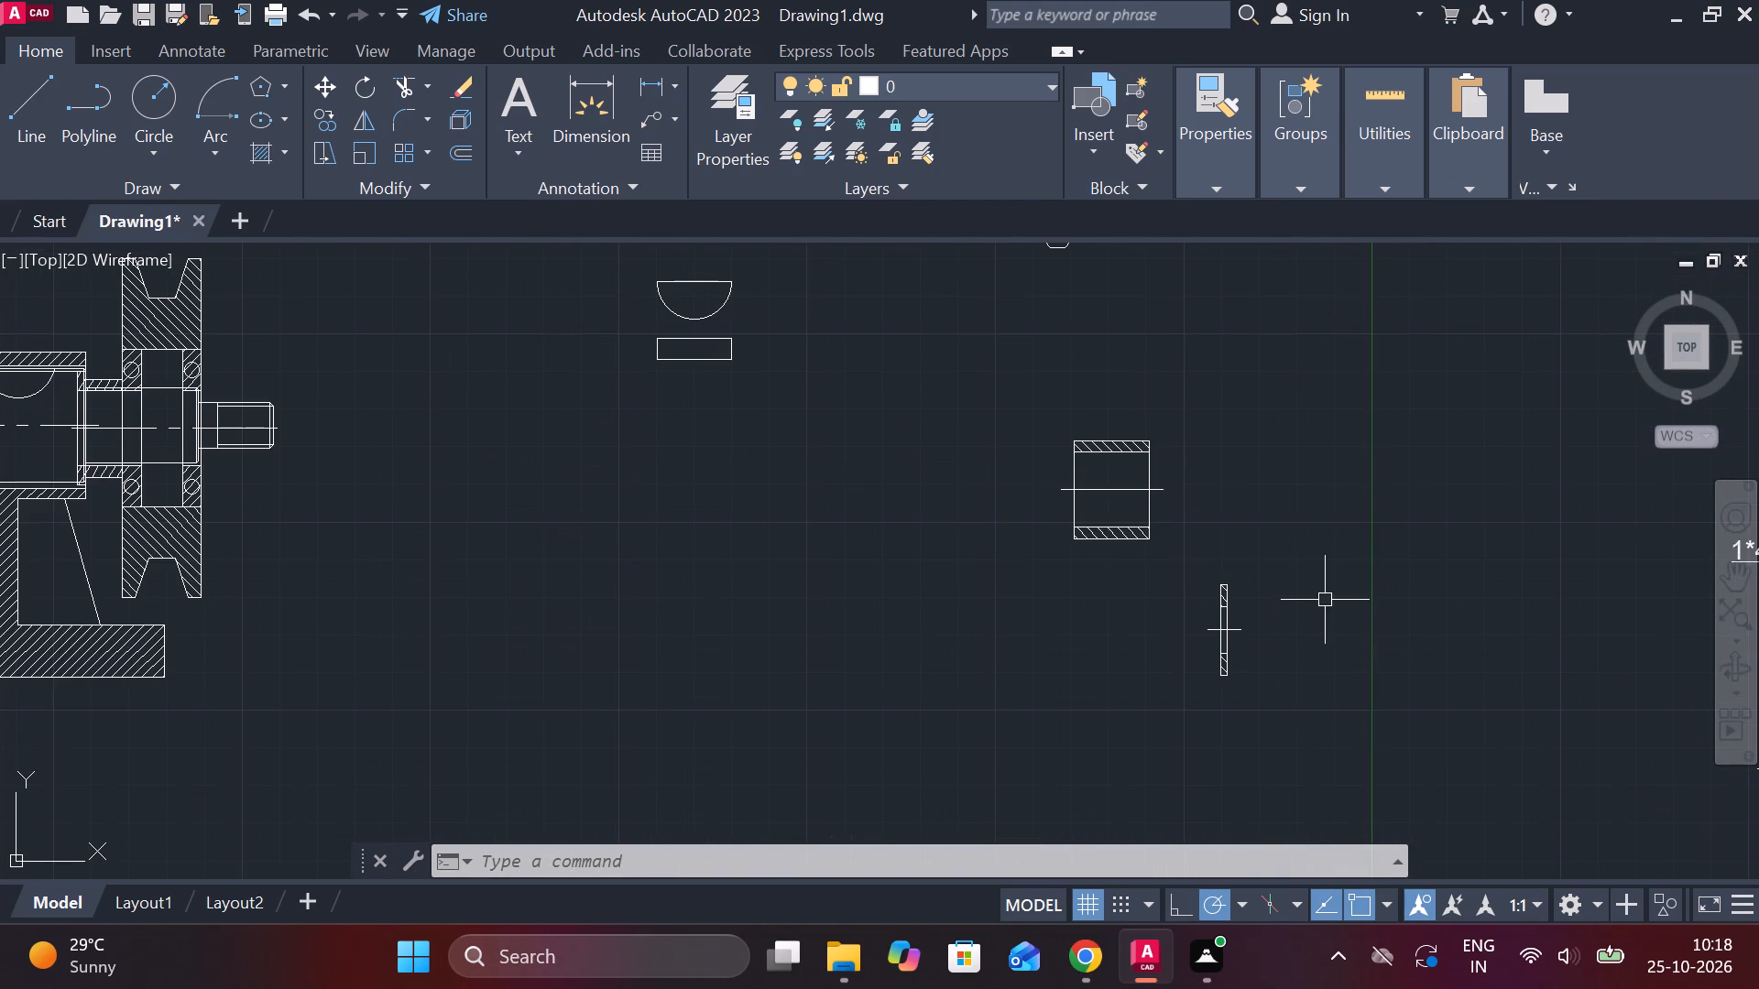
click(1190, 571)
click(1324, 698)
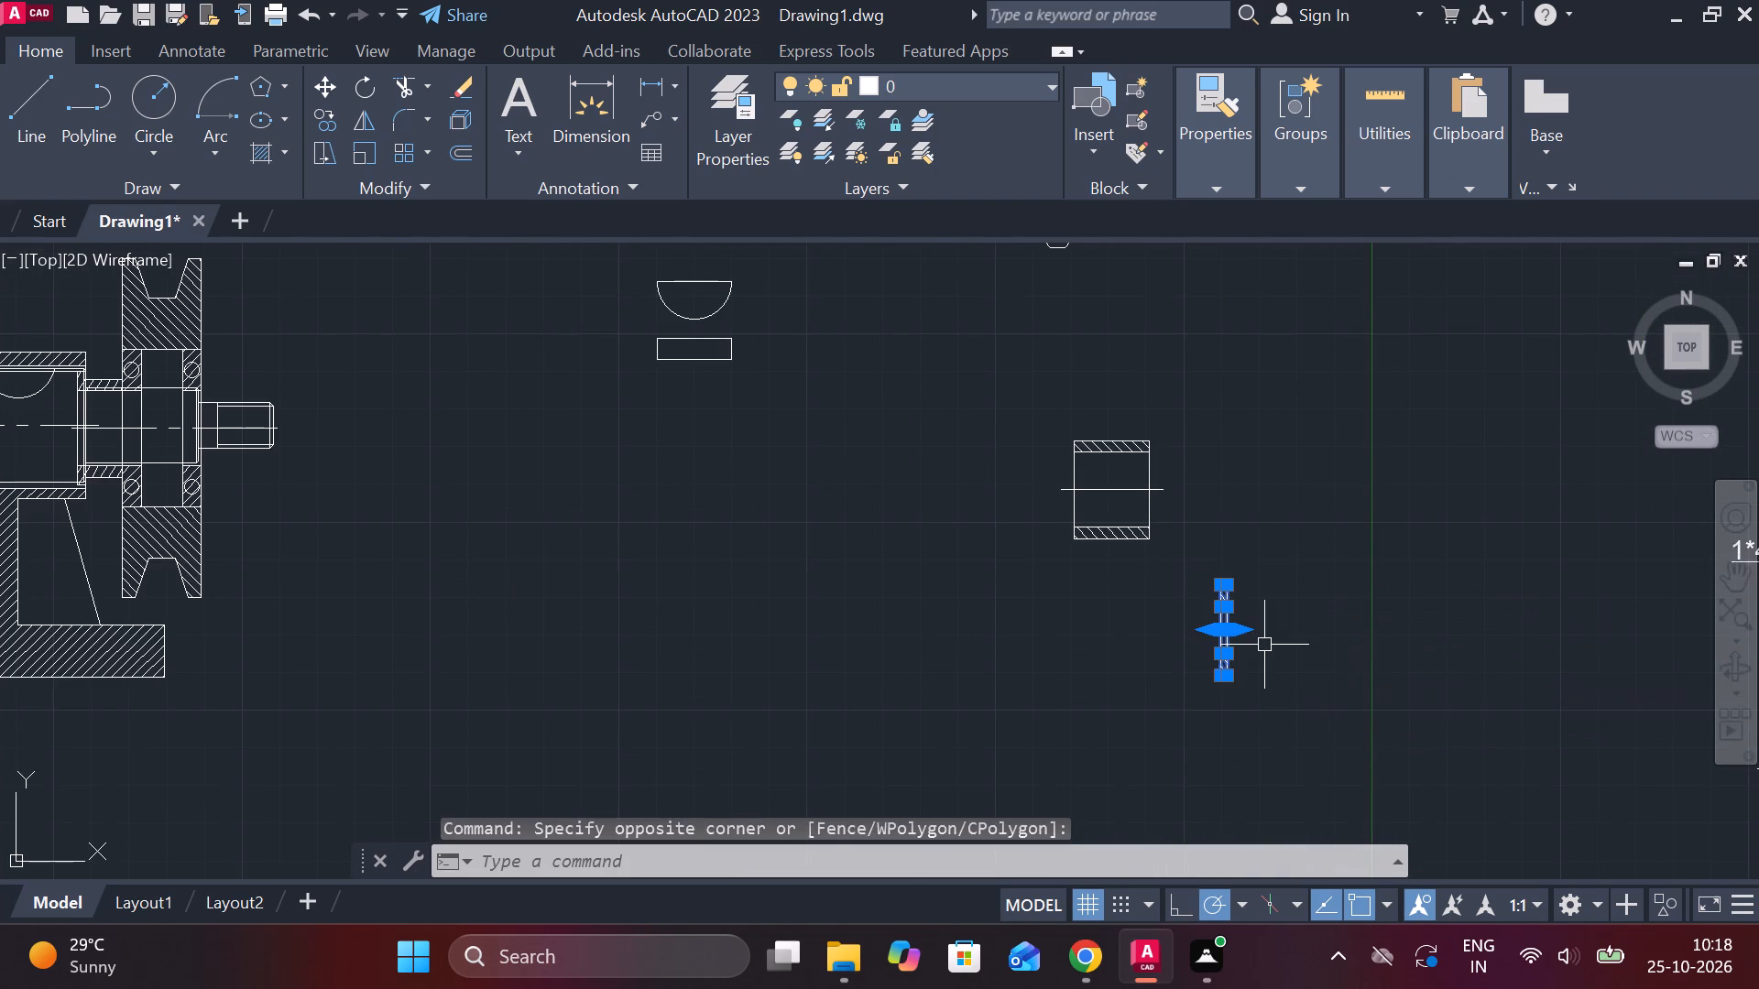
scroll(1264, 643, up, 2)
key(m)
key(Return)
click(1156, 612)
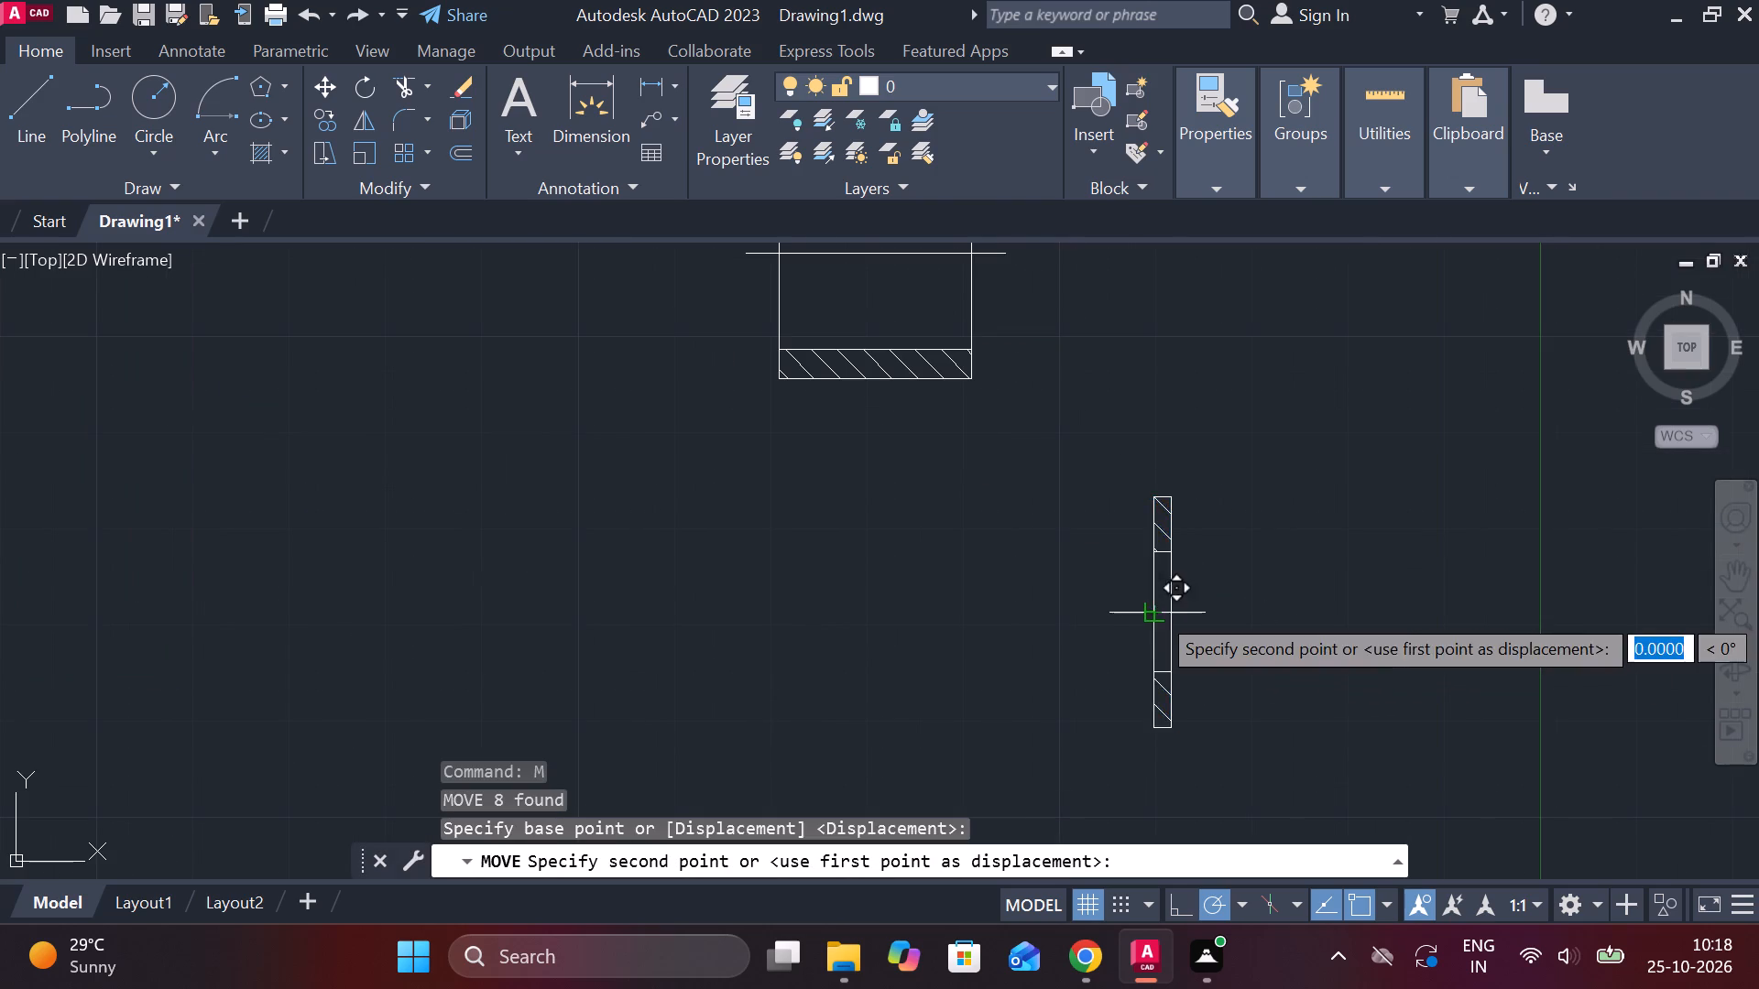
scroll(1156, 612, down, 2)
middle_drag(813, 410, 1314, 632)
scroll(690, 598, up, 2)
middle_drag(666, 600, 796, 603)
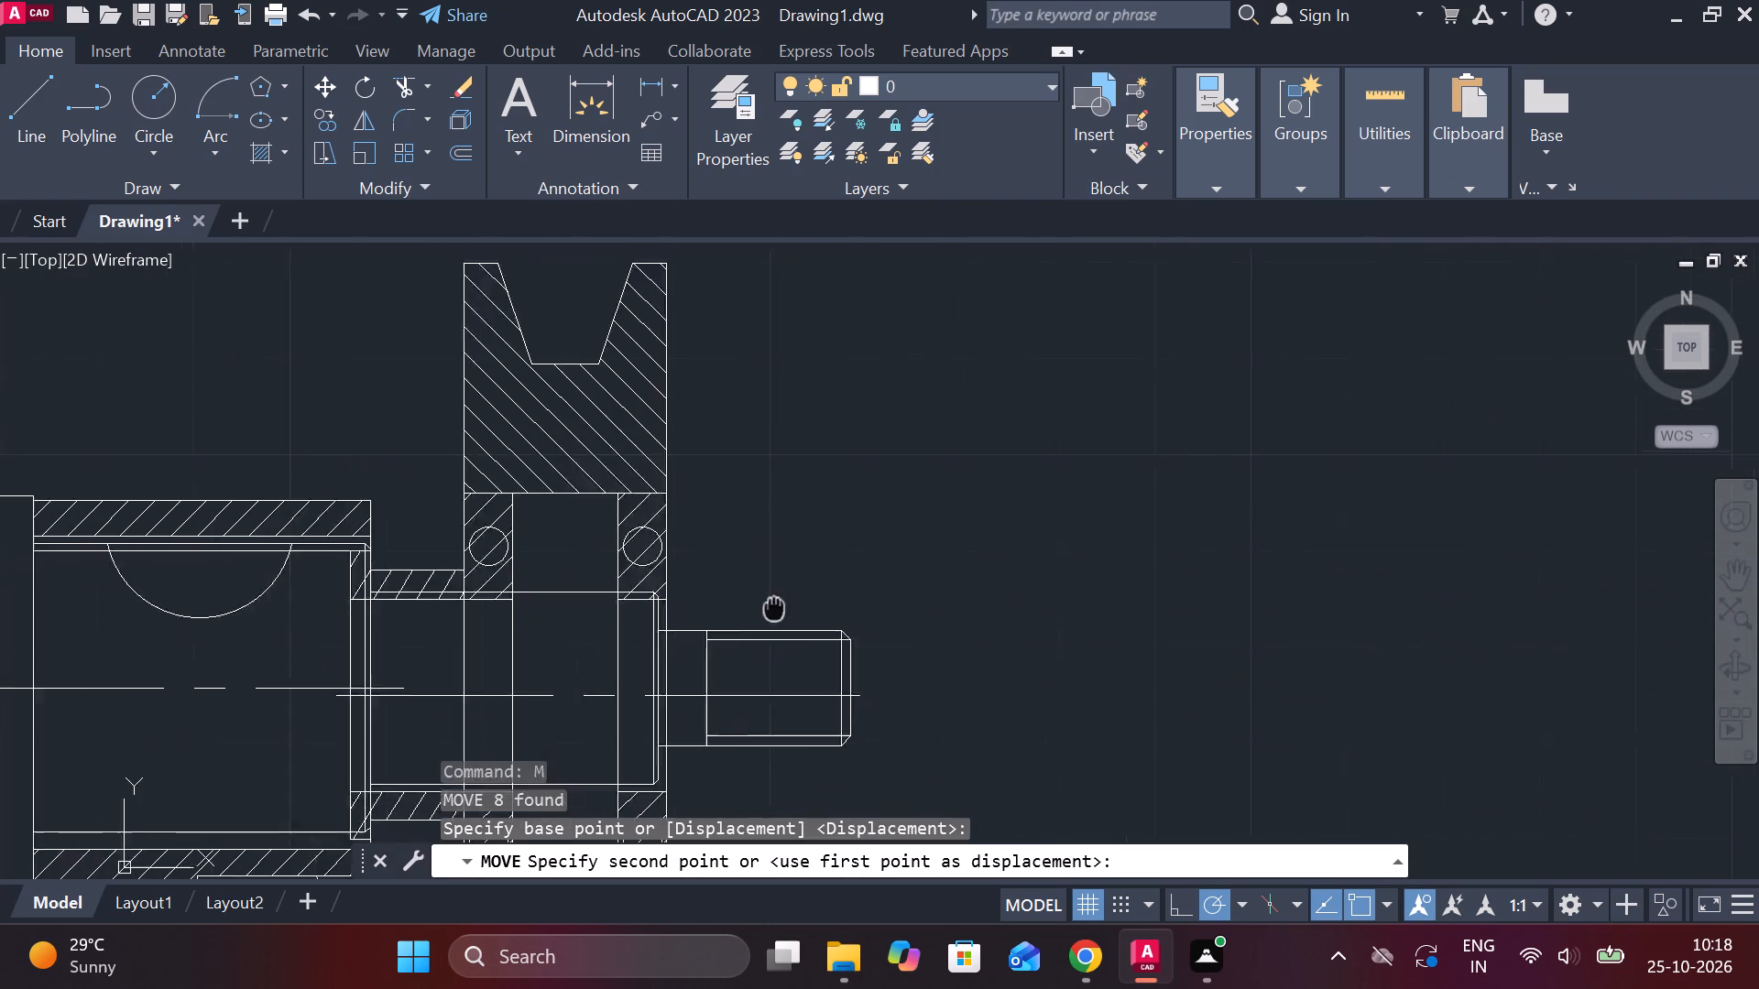
middle_drag(796, 603, 868, 553)
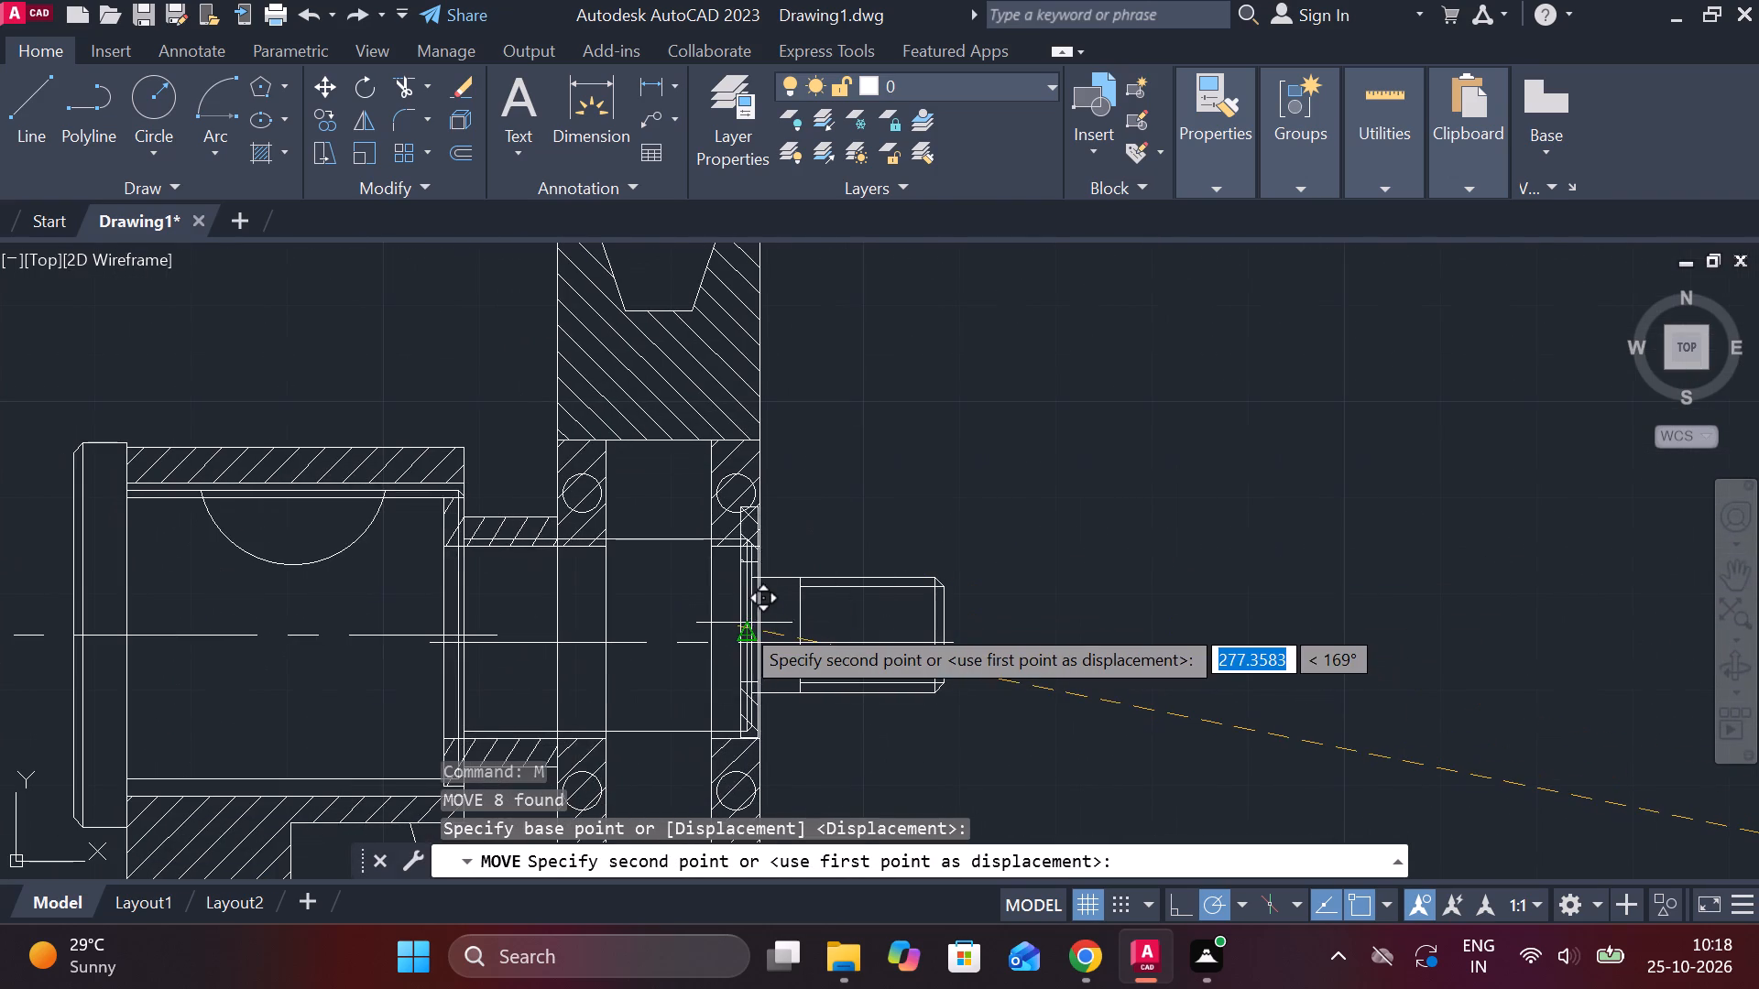
scroll(748, 624, up, 2)
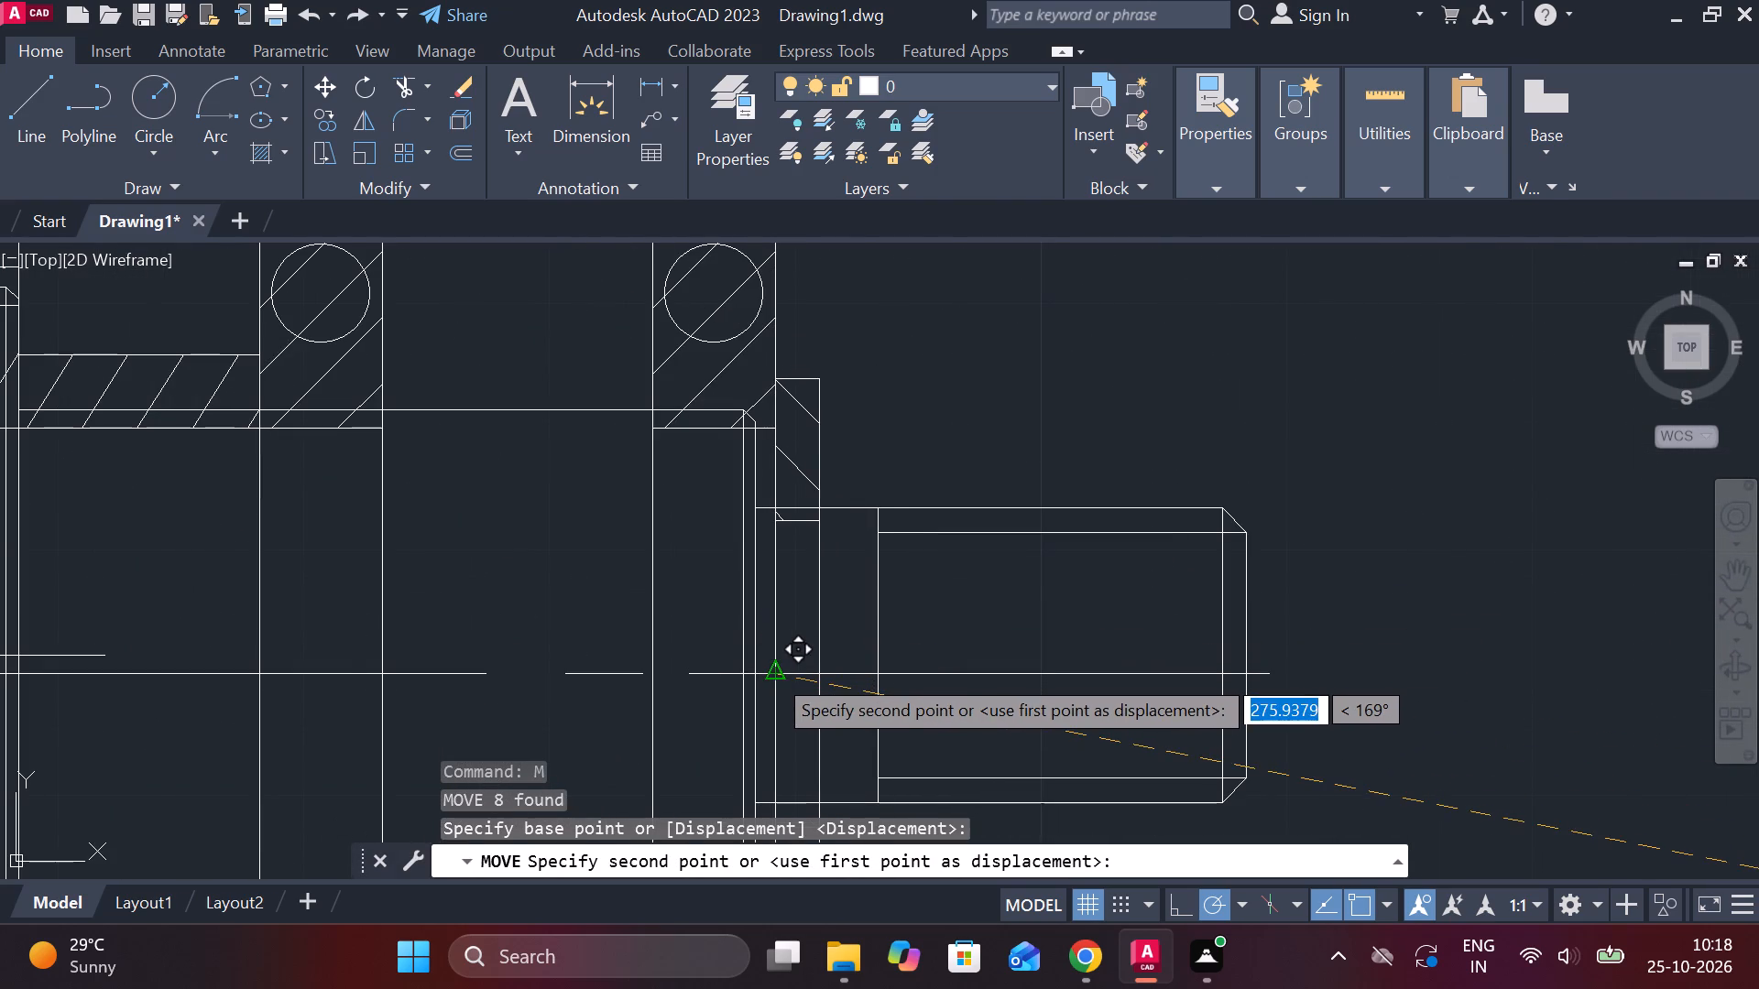
scroll(772, 673, down, 1)
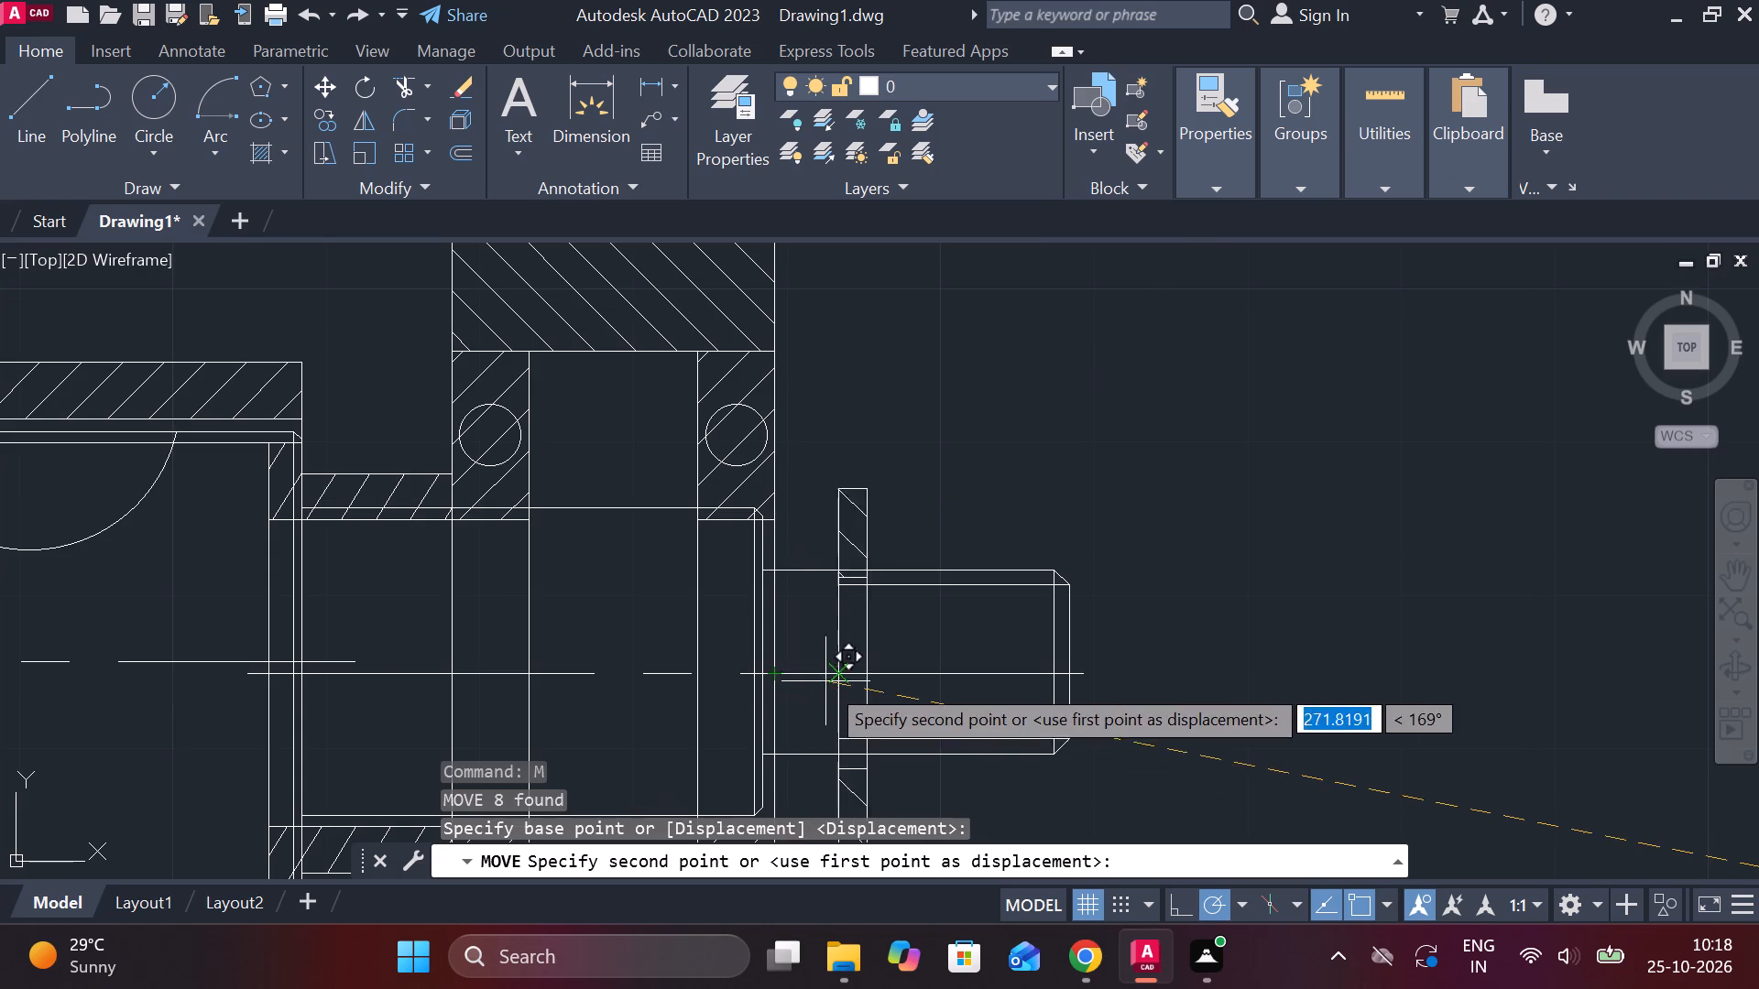
click(776, 683)
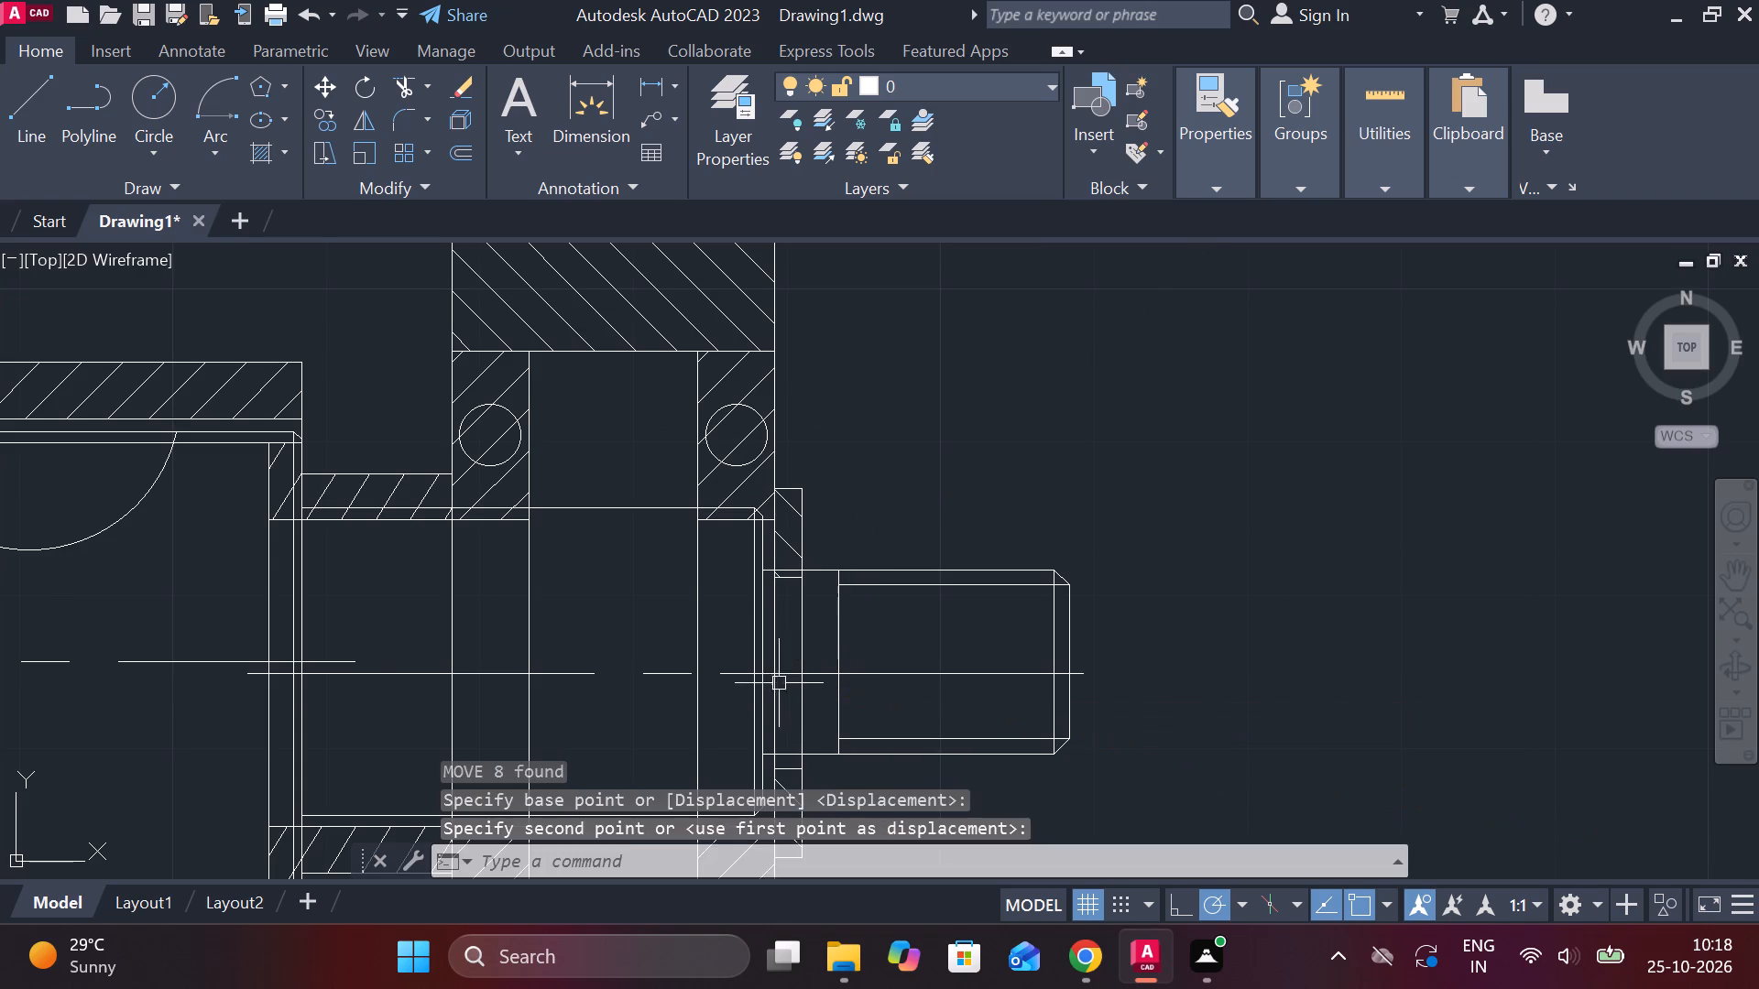
Move the hexagonal nut by its side-face midpoint to the open area just beyond the shaft's threaded end.
scroll(1048, 656, down, 2)
scroll(1133, 716, down, 1)
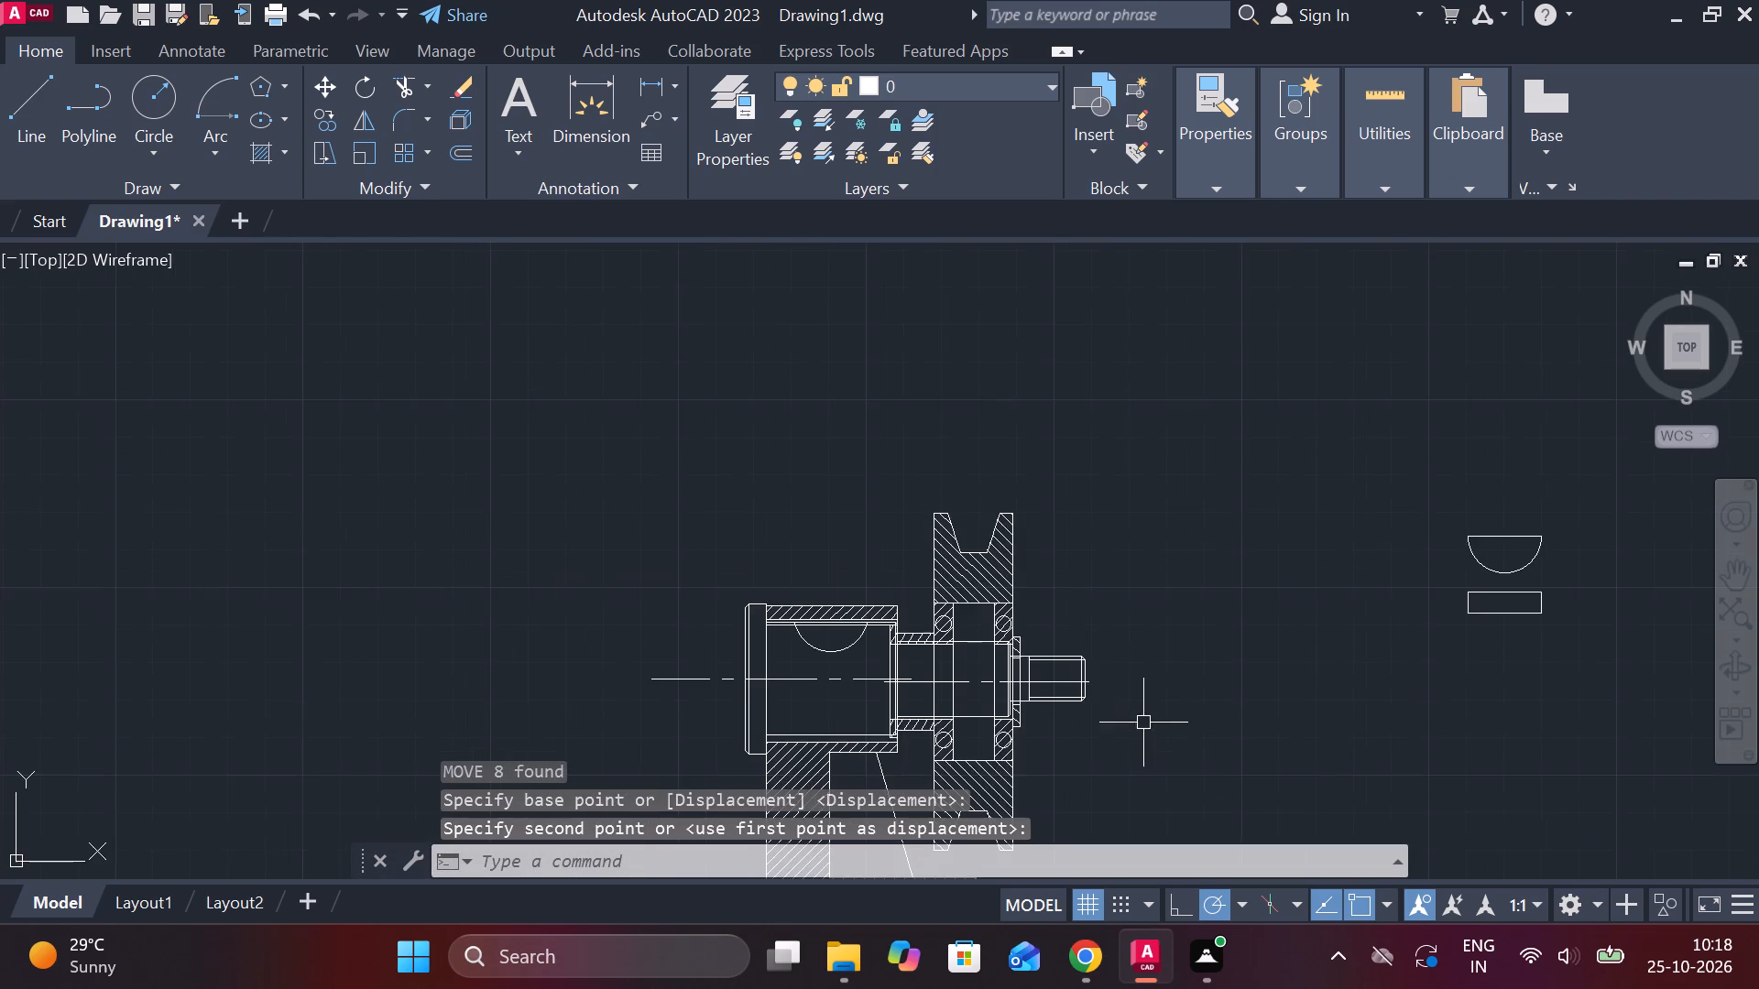
middle_drag(1206, 724, 1028, 658)
scroll(892, 634, up, 3)
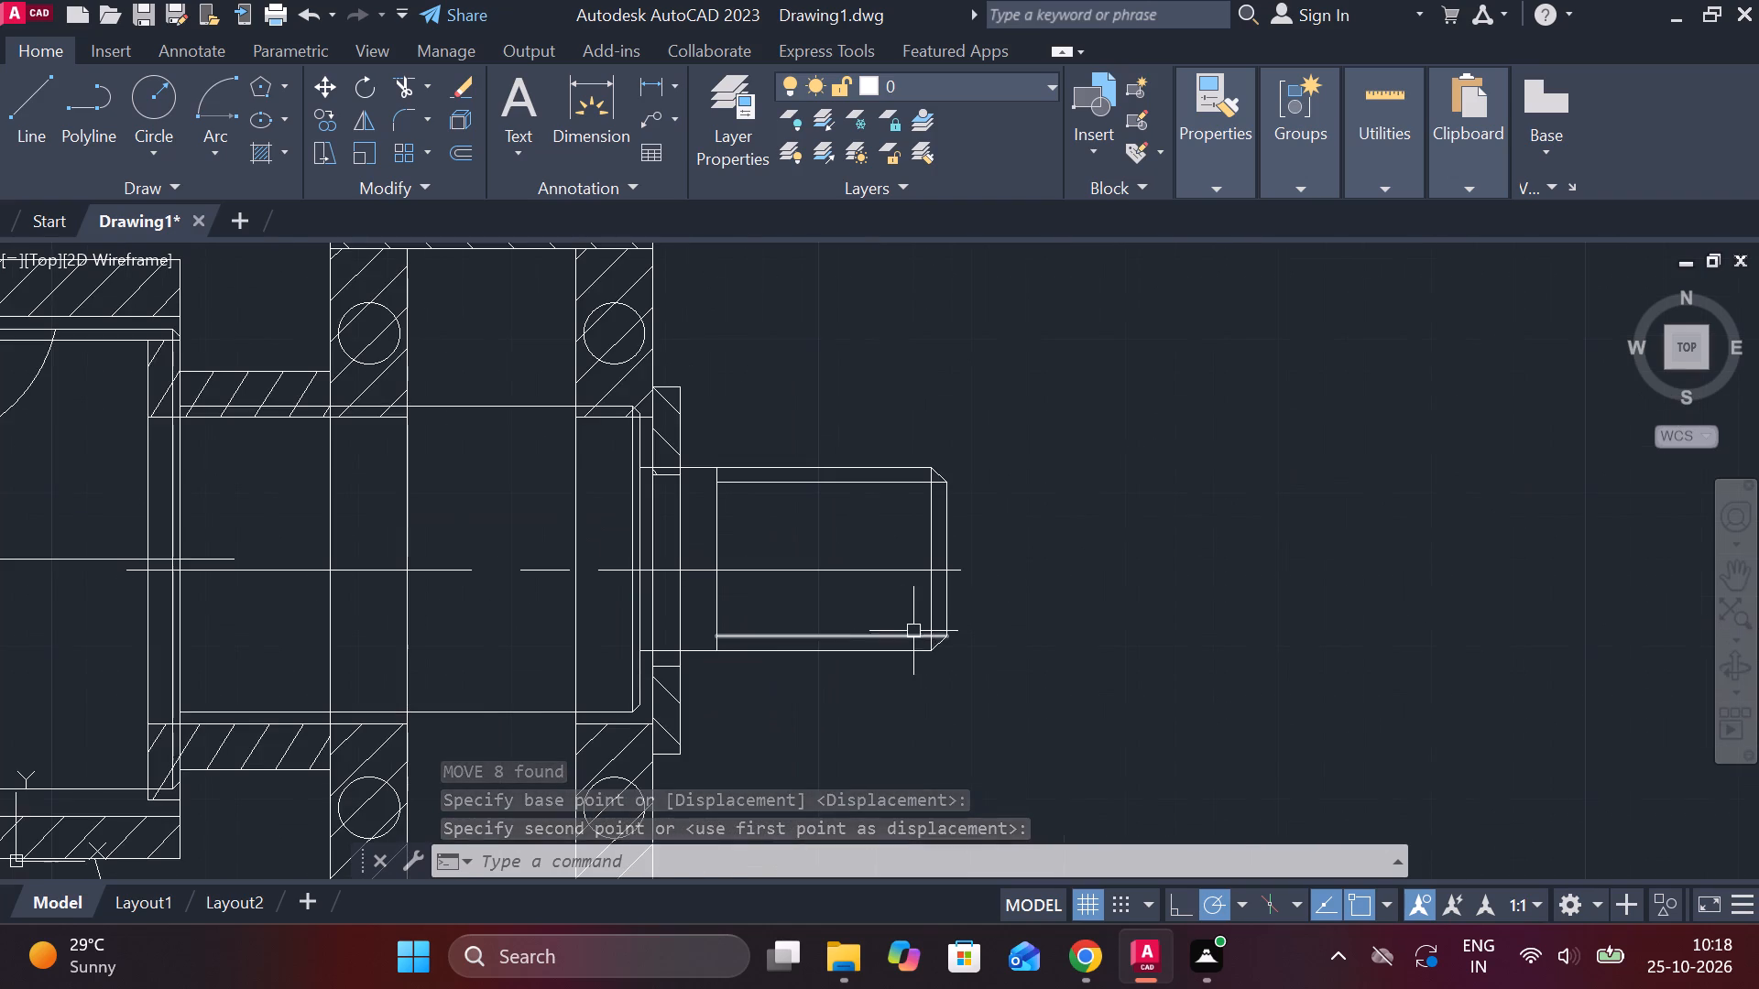
scroll(972, 629, down, 1)
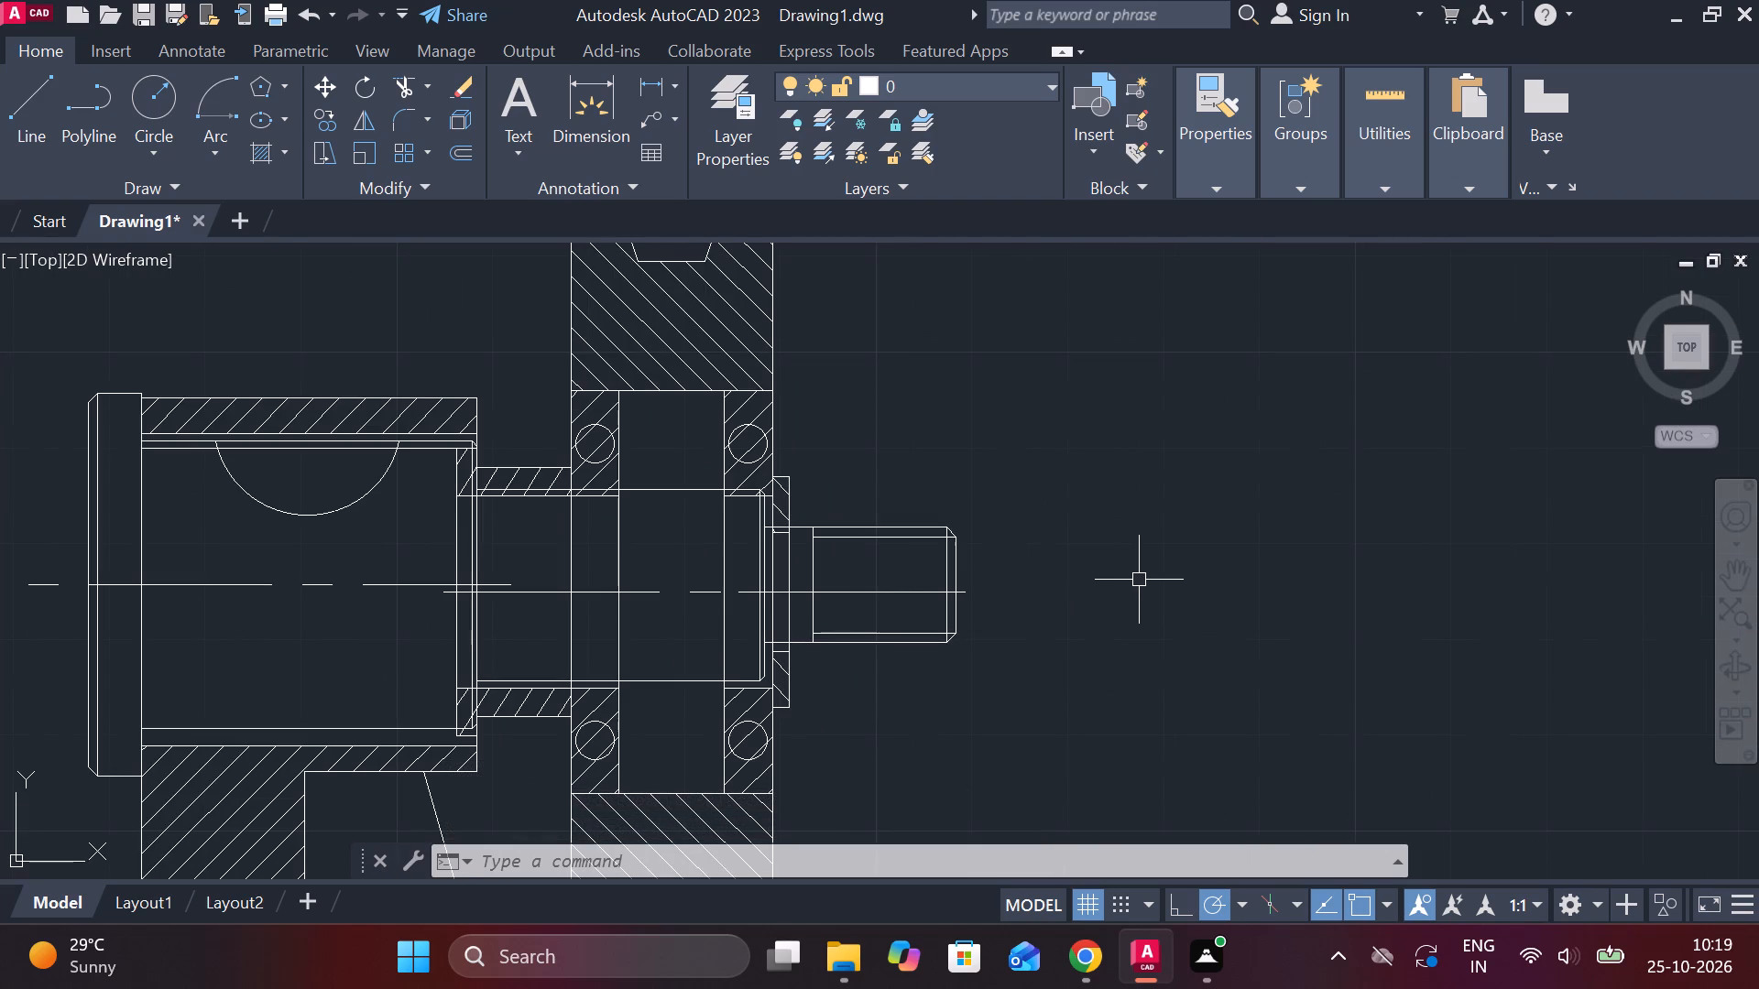
scroll(1129, 616, down, 2)
middle_drag(1251, 622, 1022, 422)
scroll(1251, 622, down, 1)
middle_drag(1415, 538, 910, 579)
scroll(934, 396, up, 2)
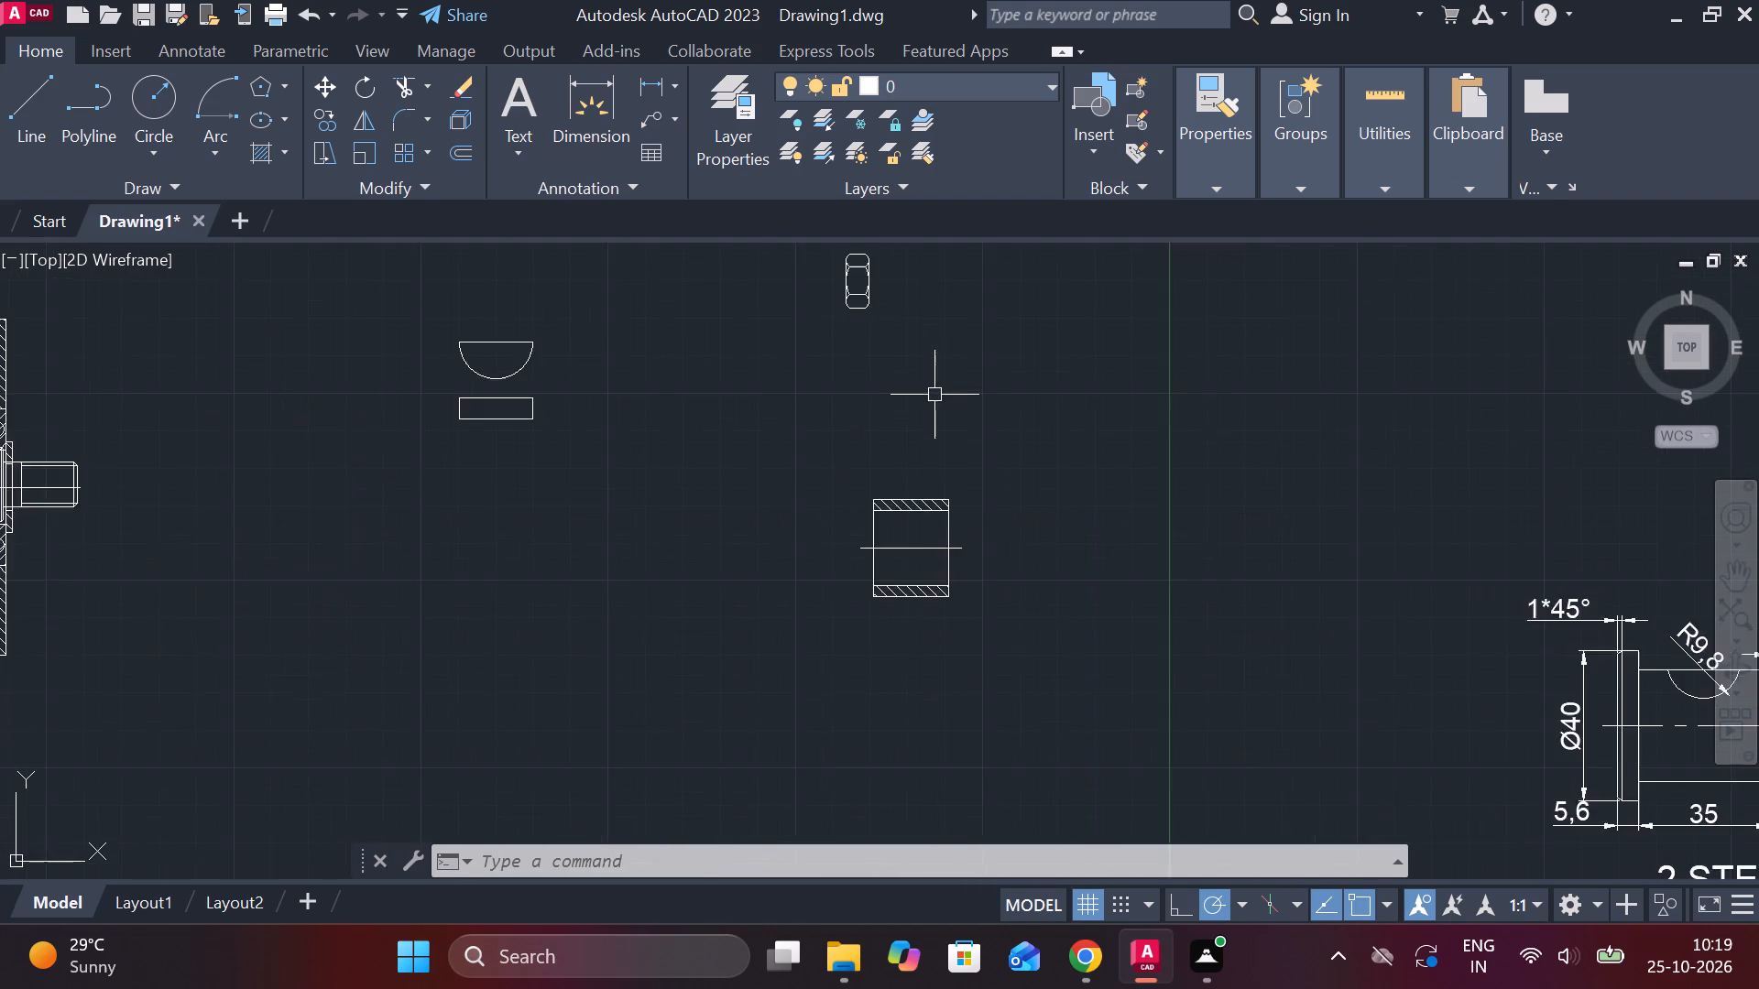
middle_drag(991, 412, 1093, 680)
drag(781, 384, 935, 435)
click(1125, 624)
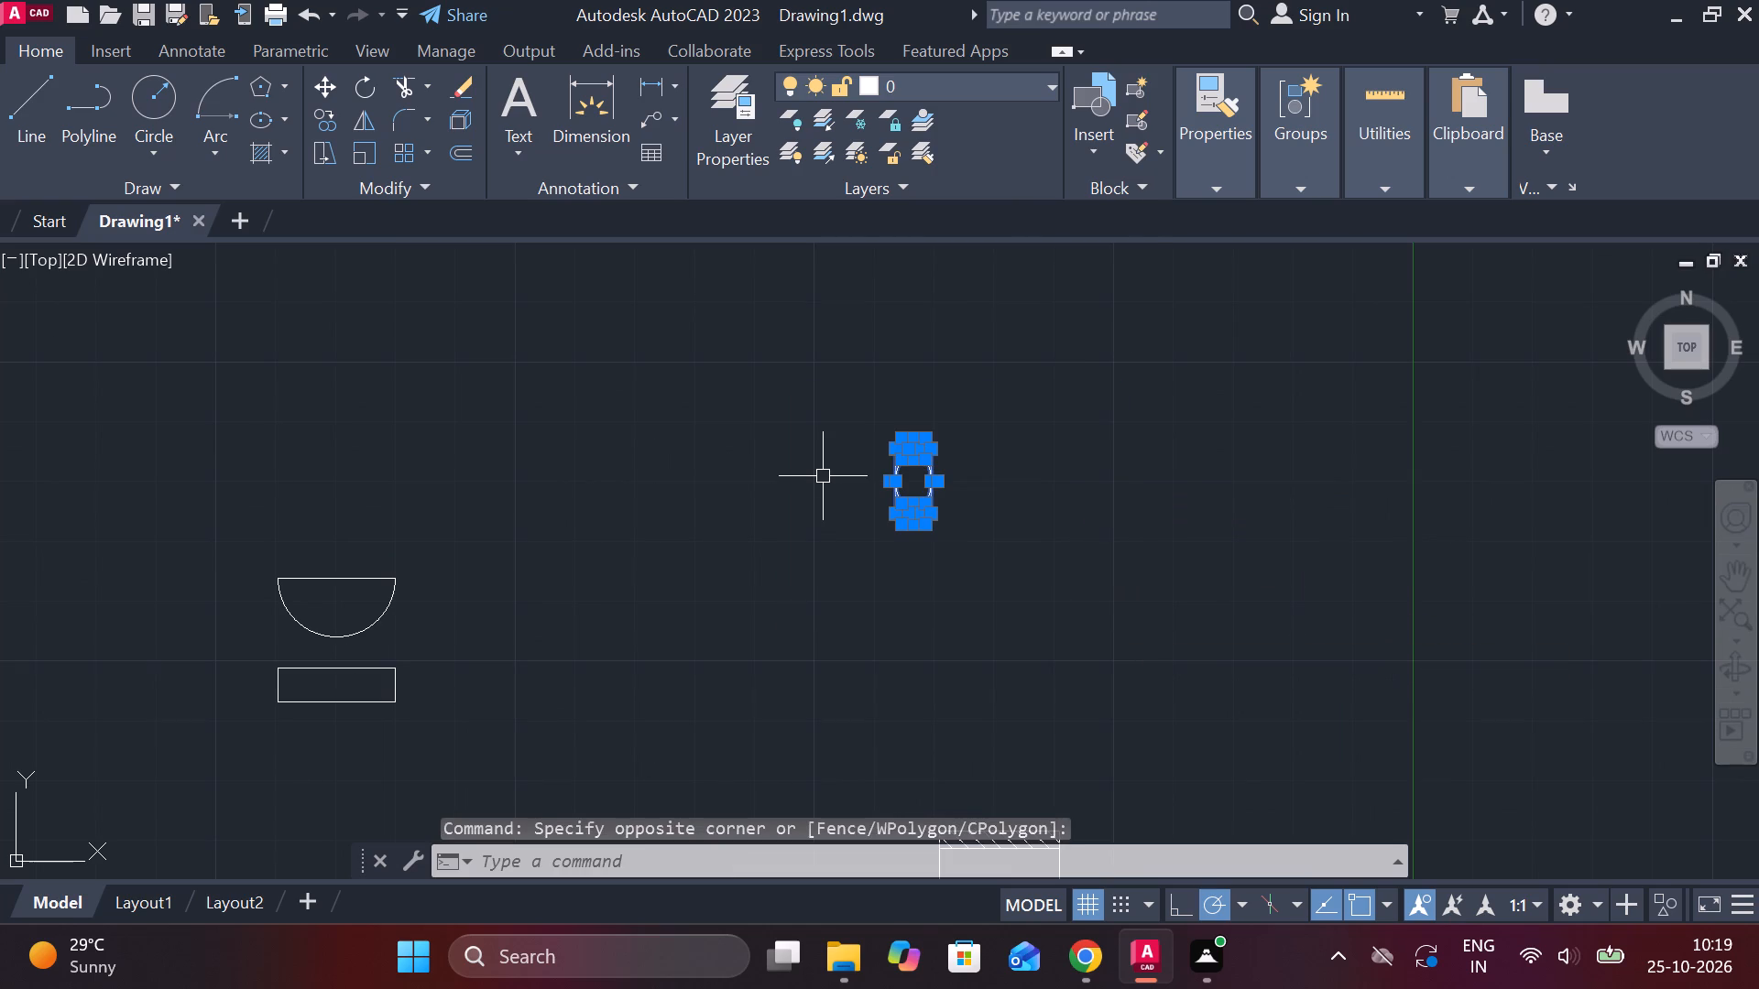
key(m)
key(Return)
scroll(862, 477, up, 3)
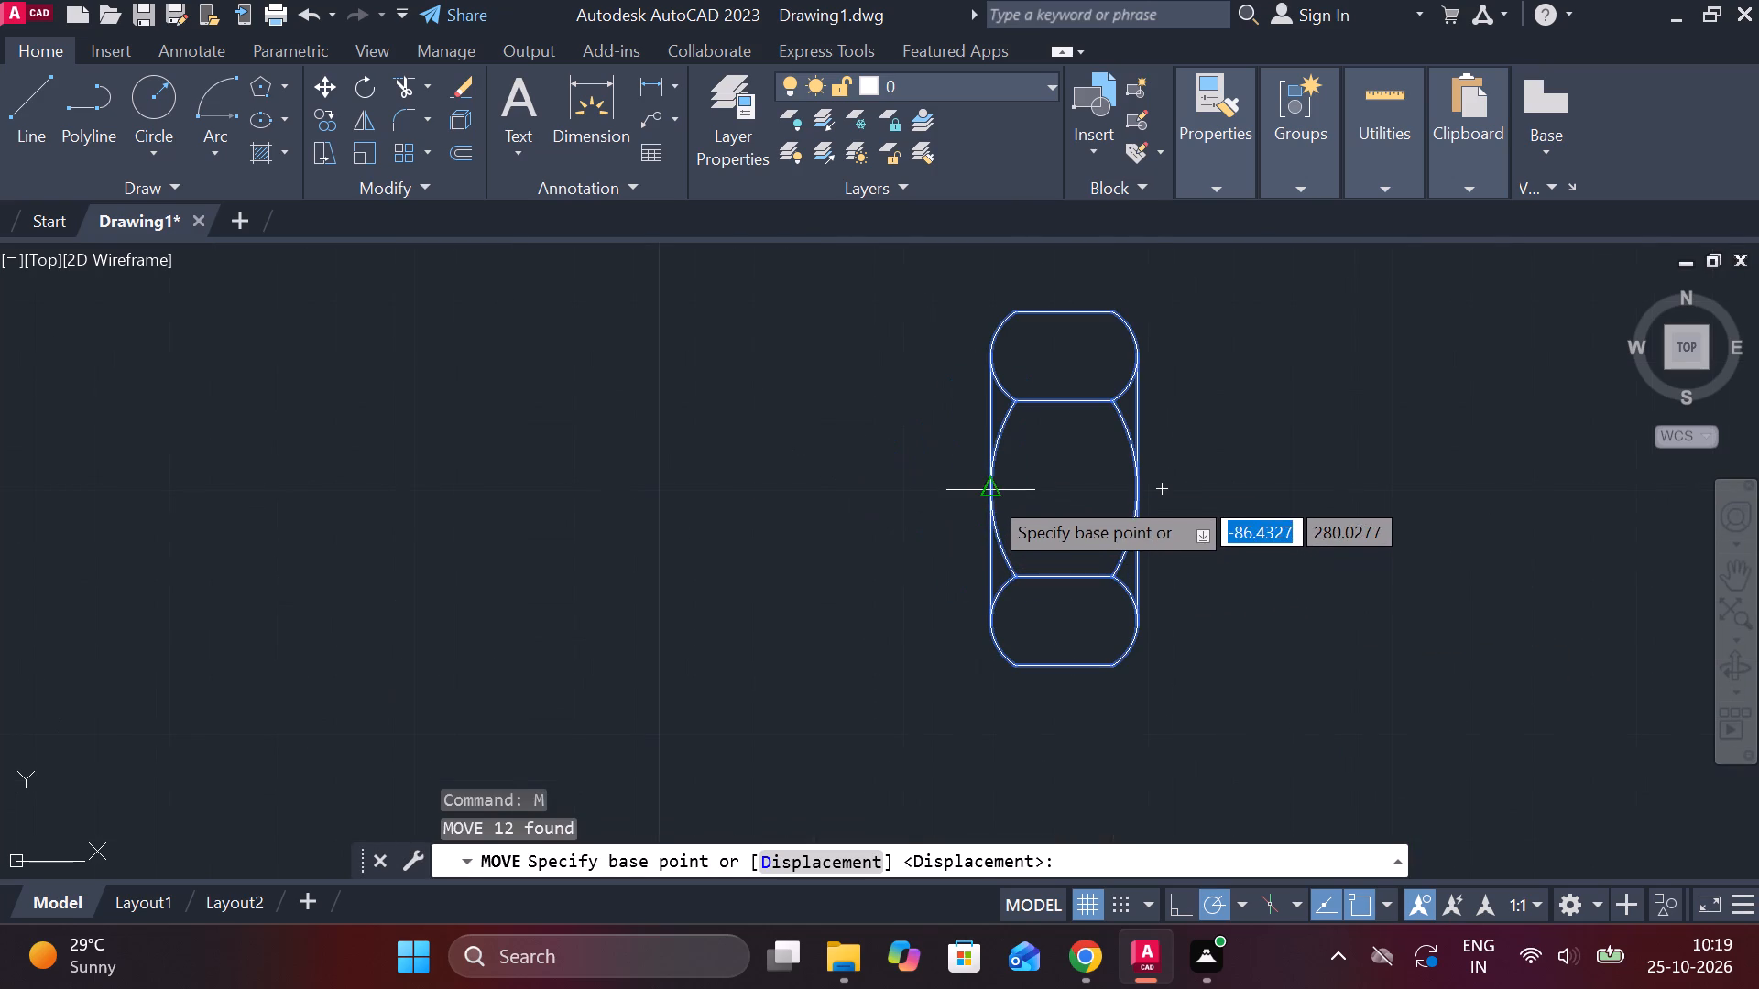
click(989, 495)
scroll(990, 497, down, 2)
middle_drag(806, 560, 1148, 647)
scroll(1216, 629, down, 2)
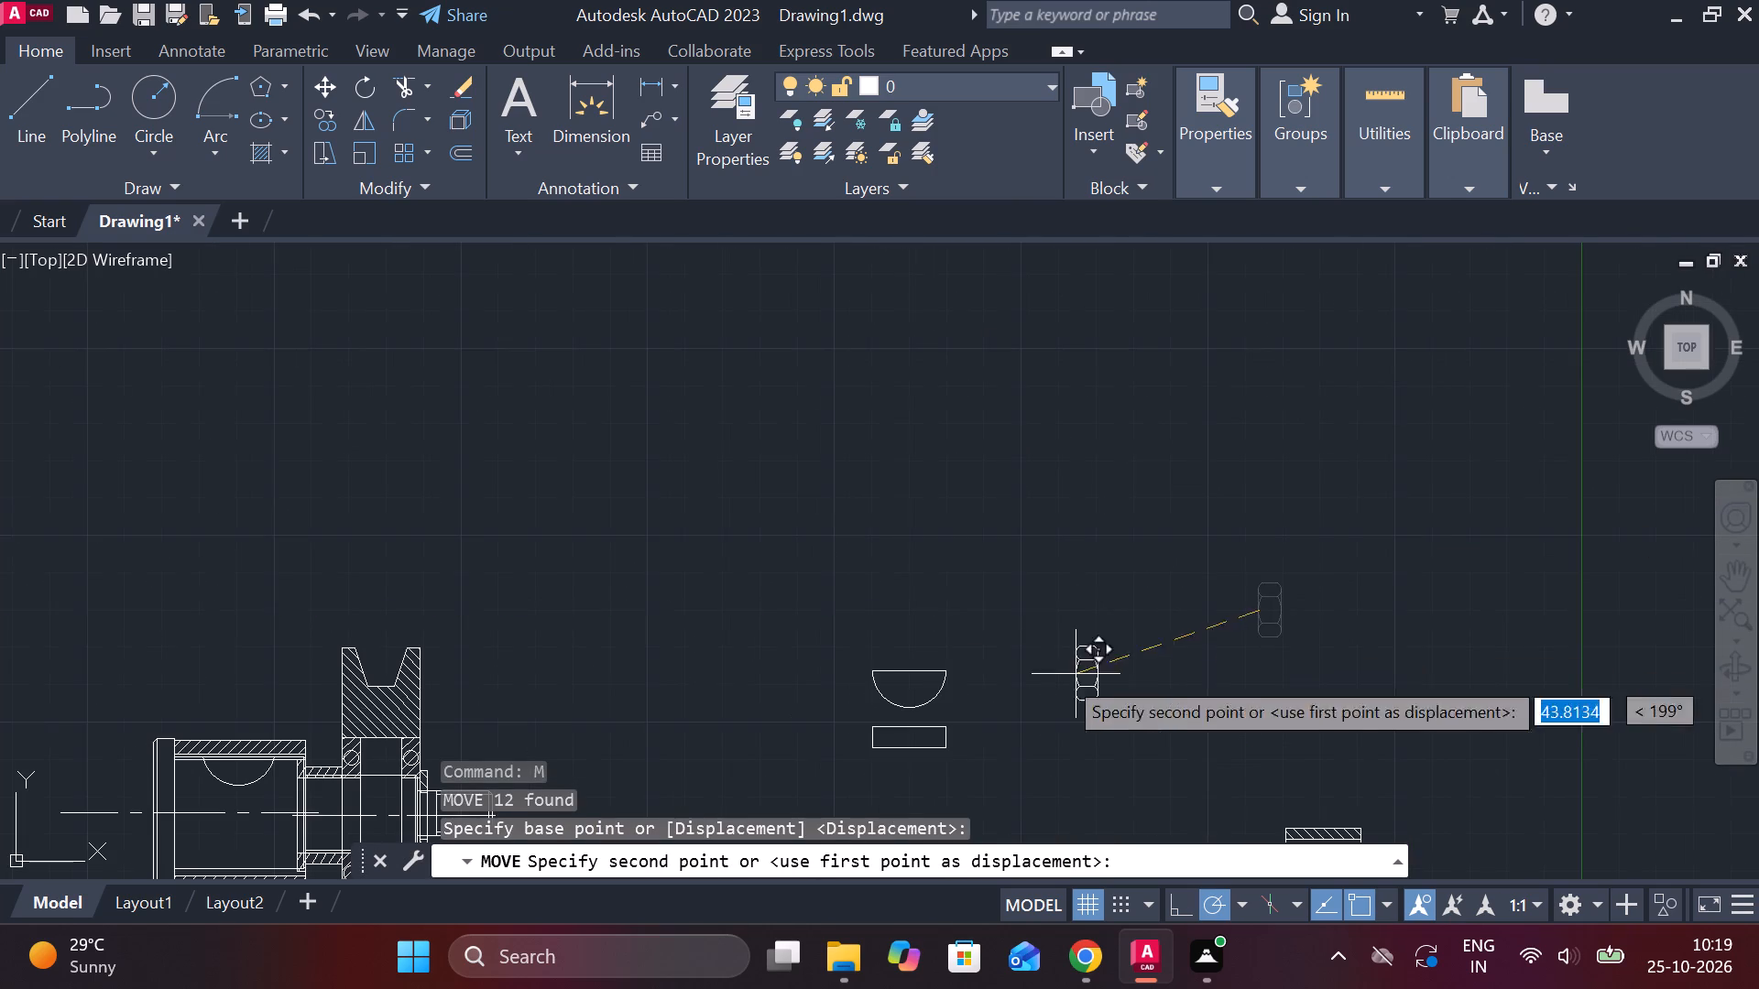
middle_drag(820, 687, 1240, 426)
scroll(1180, 568, down, 2)
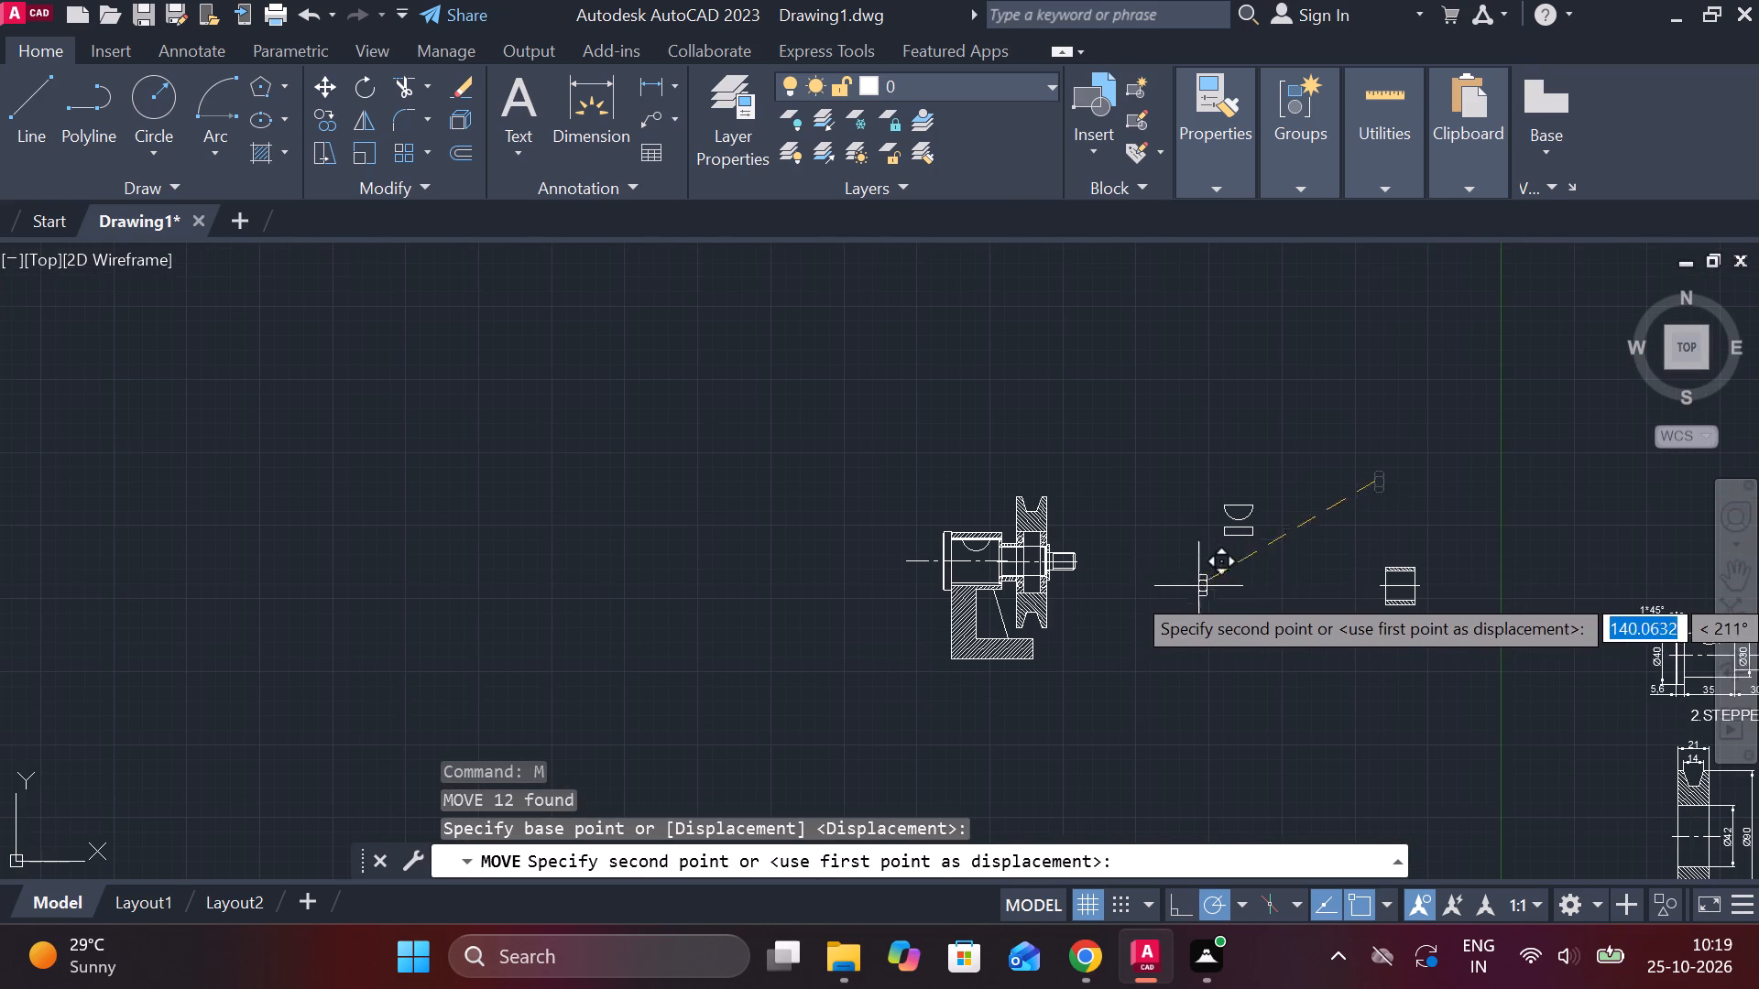
scroll(1494, 637, up, 3)
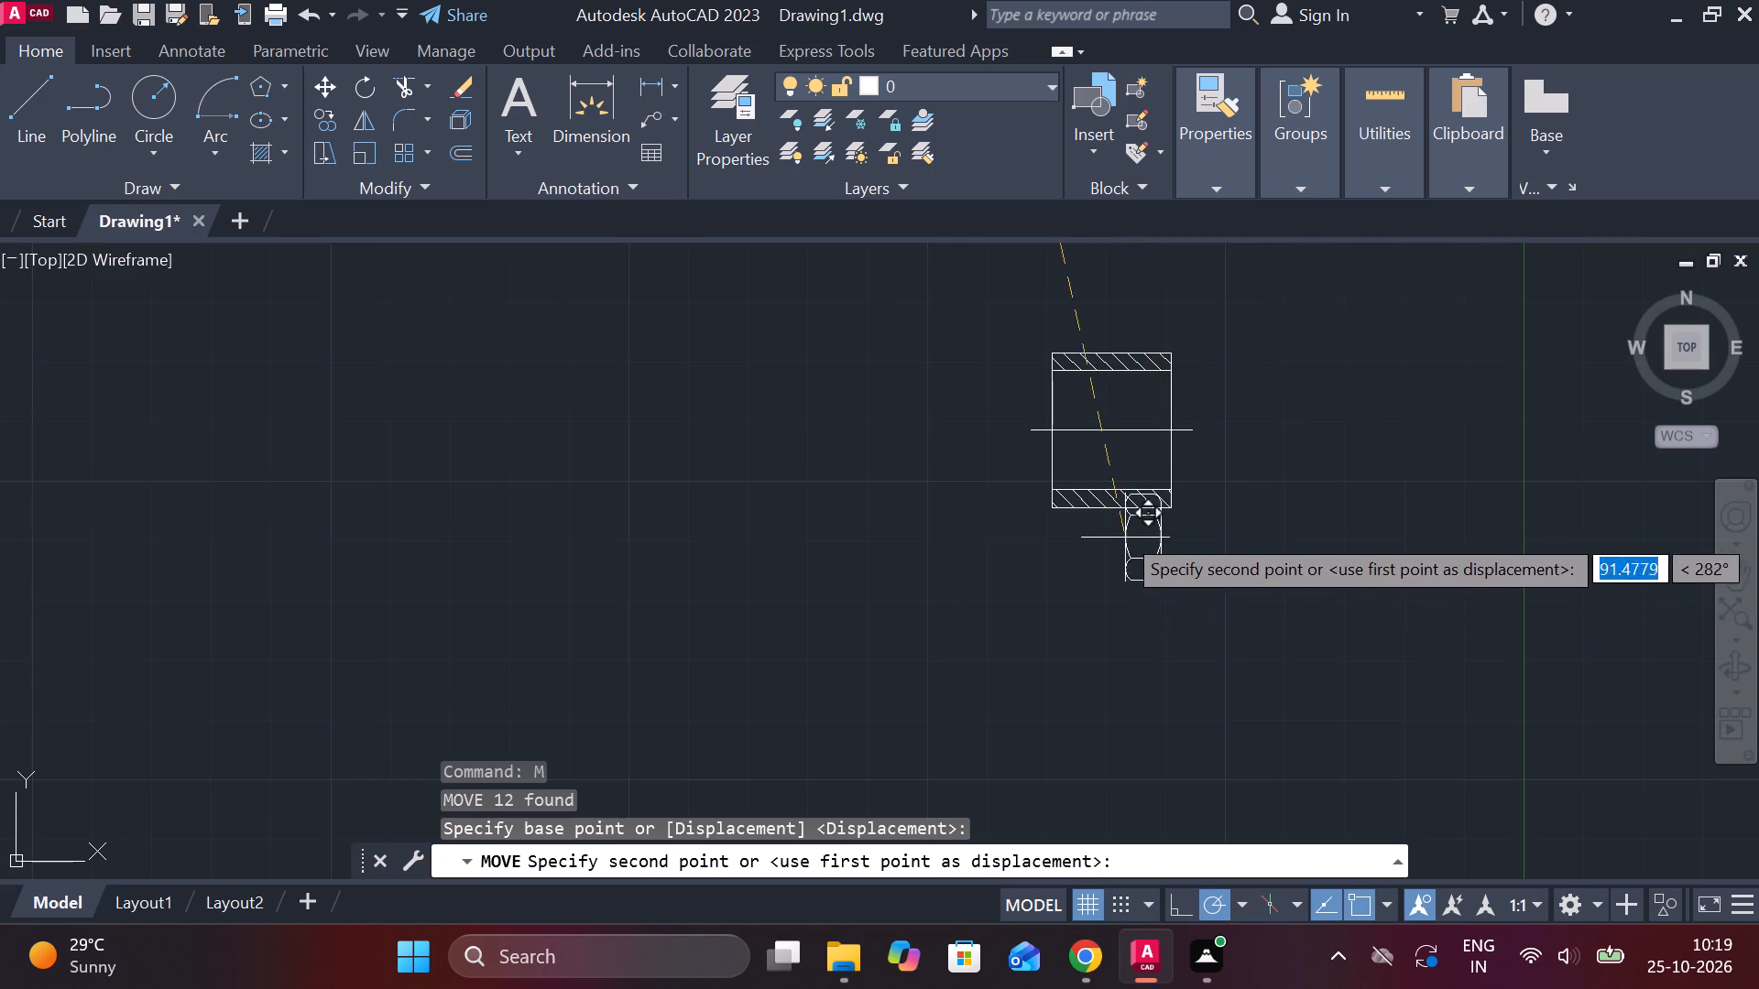
scroll(794, 480, down, 3)
scroll(503, 472, up, 5)
middle_drag(993, 505, 998, 511)
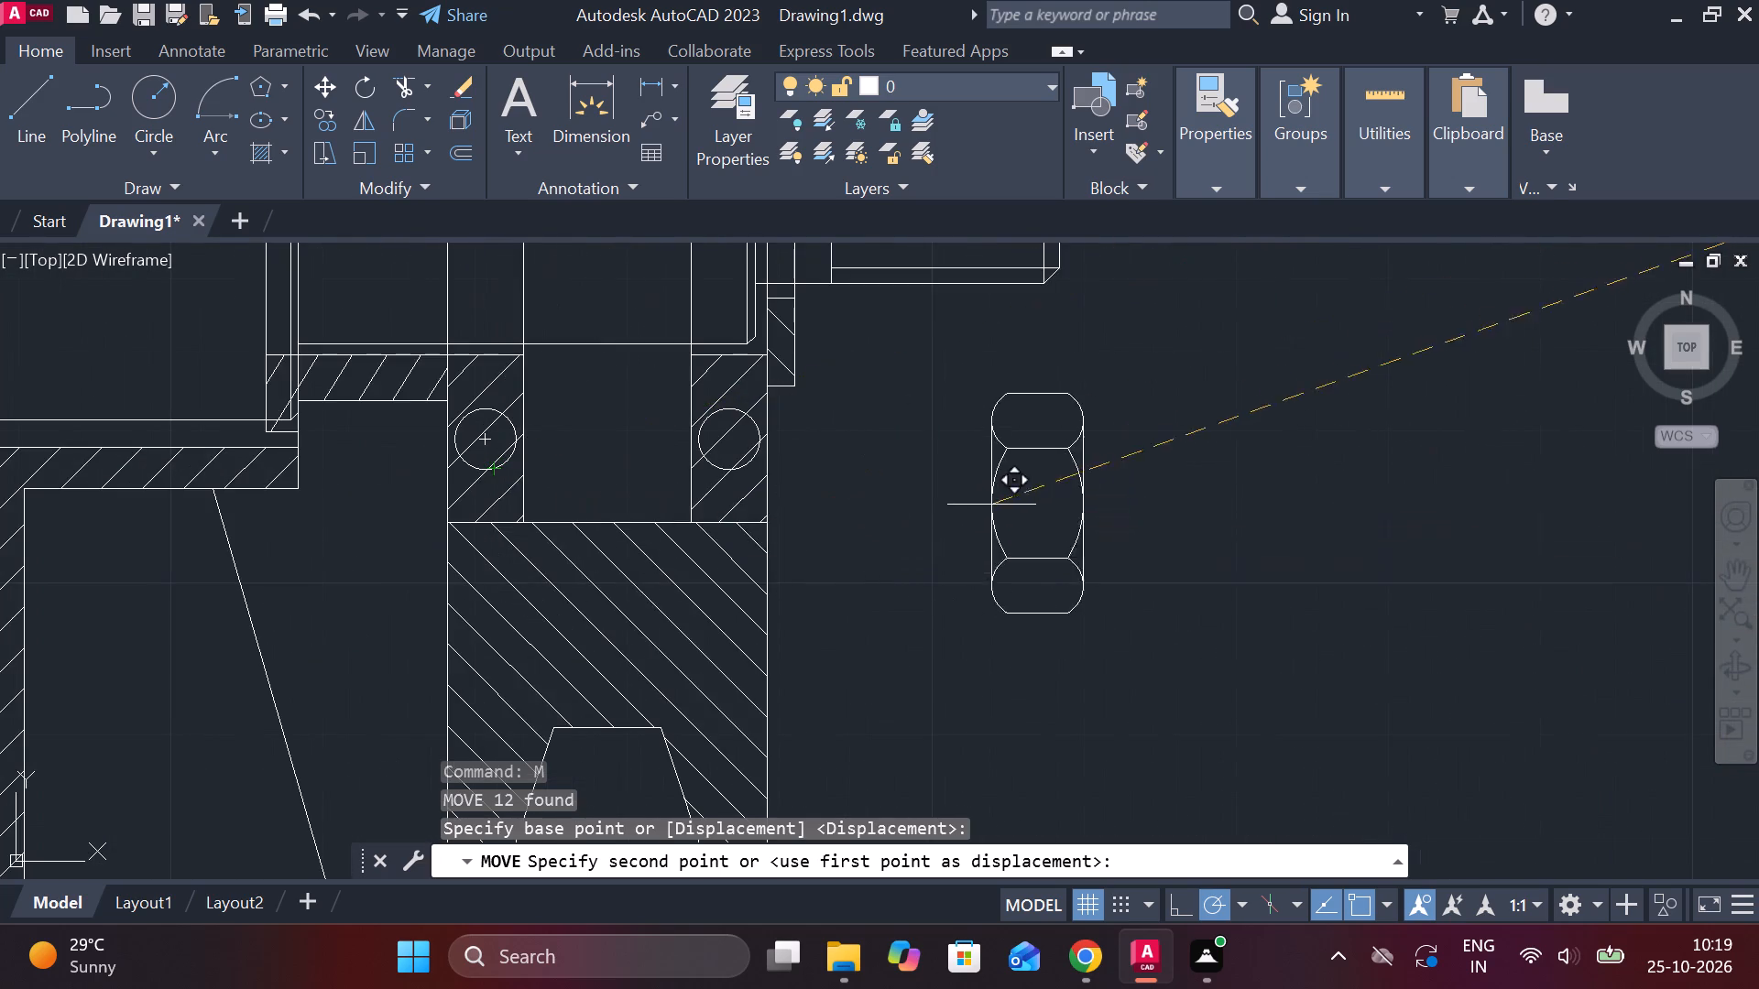
middle_drag(998, 511, 1059, 733)
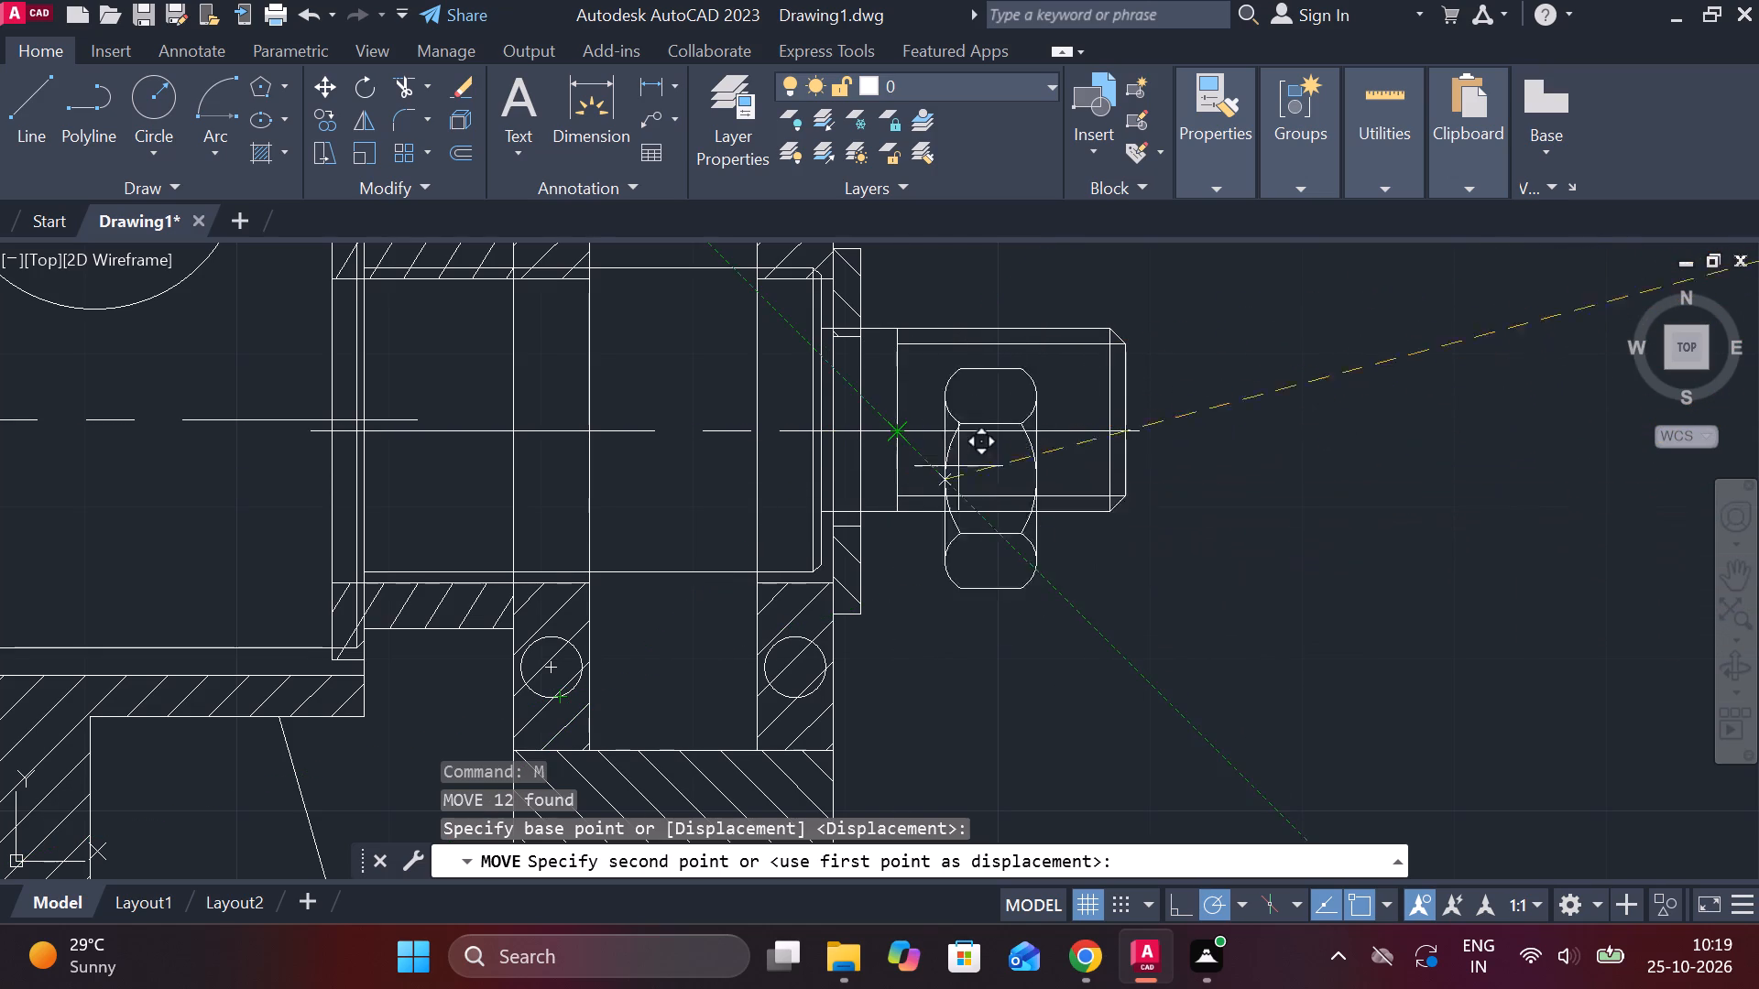
click(1402, 474)
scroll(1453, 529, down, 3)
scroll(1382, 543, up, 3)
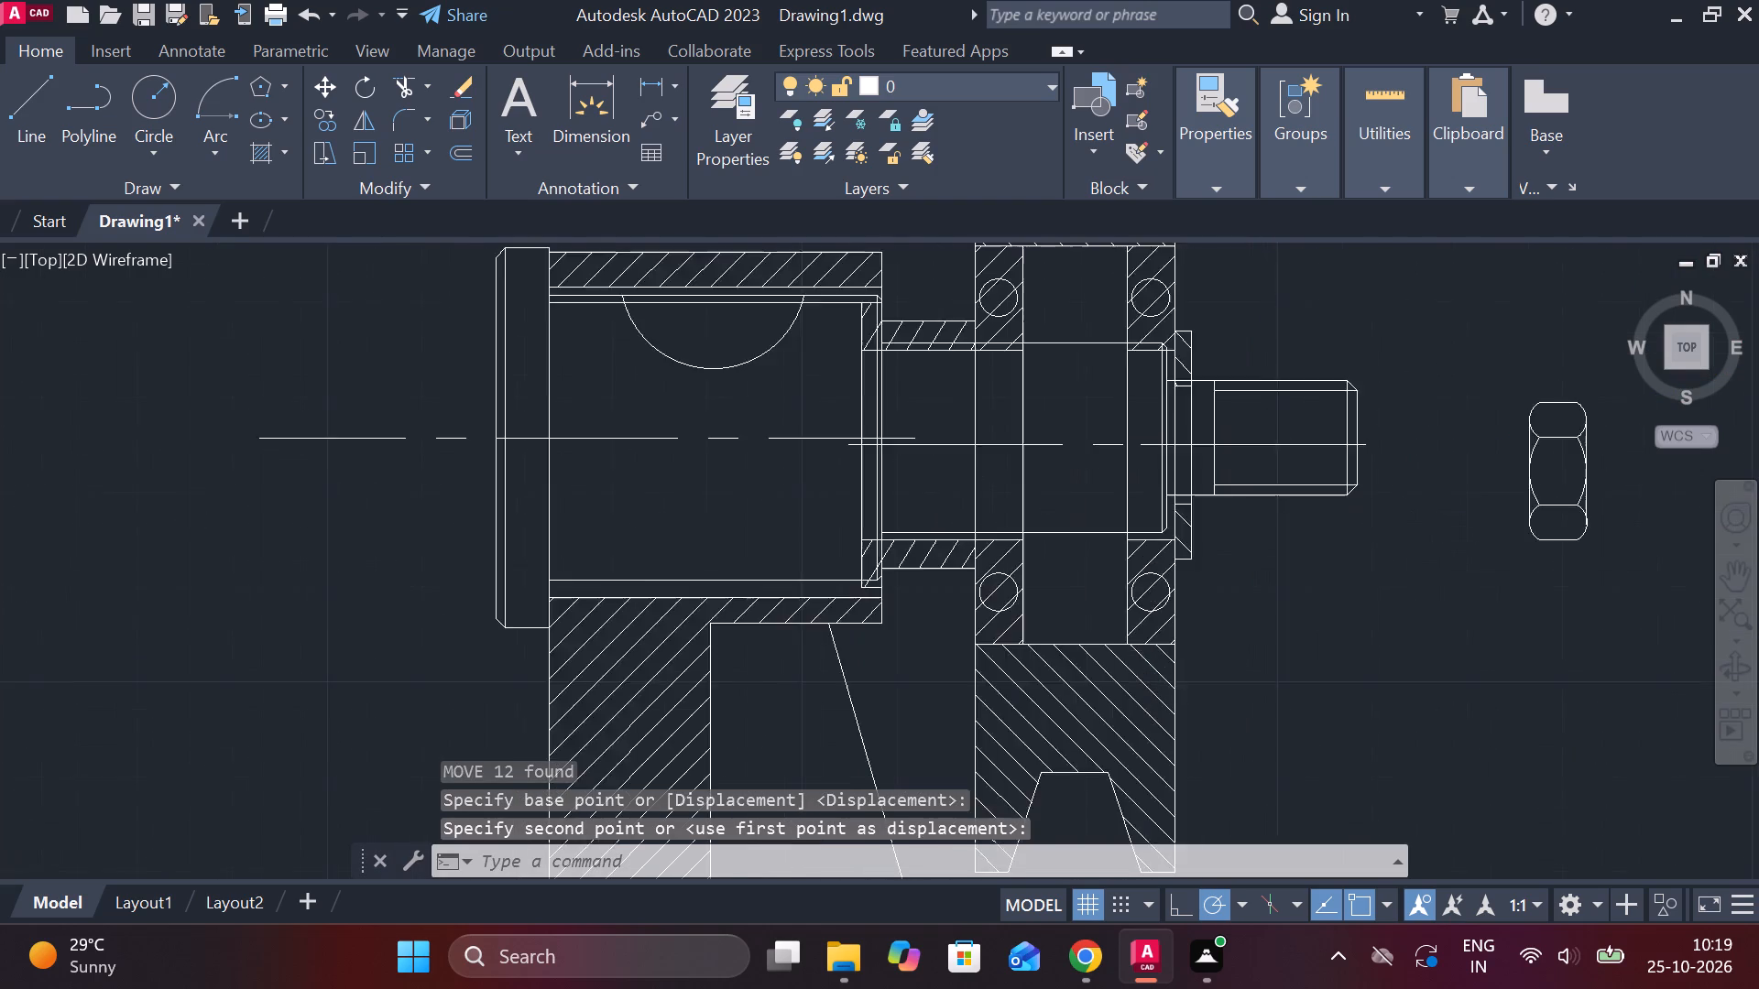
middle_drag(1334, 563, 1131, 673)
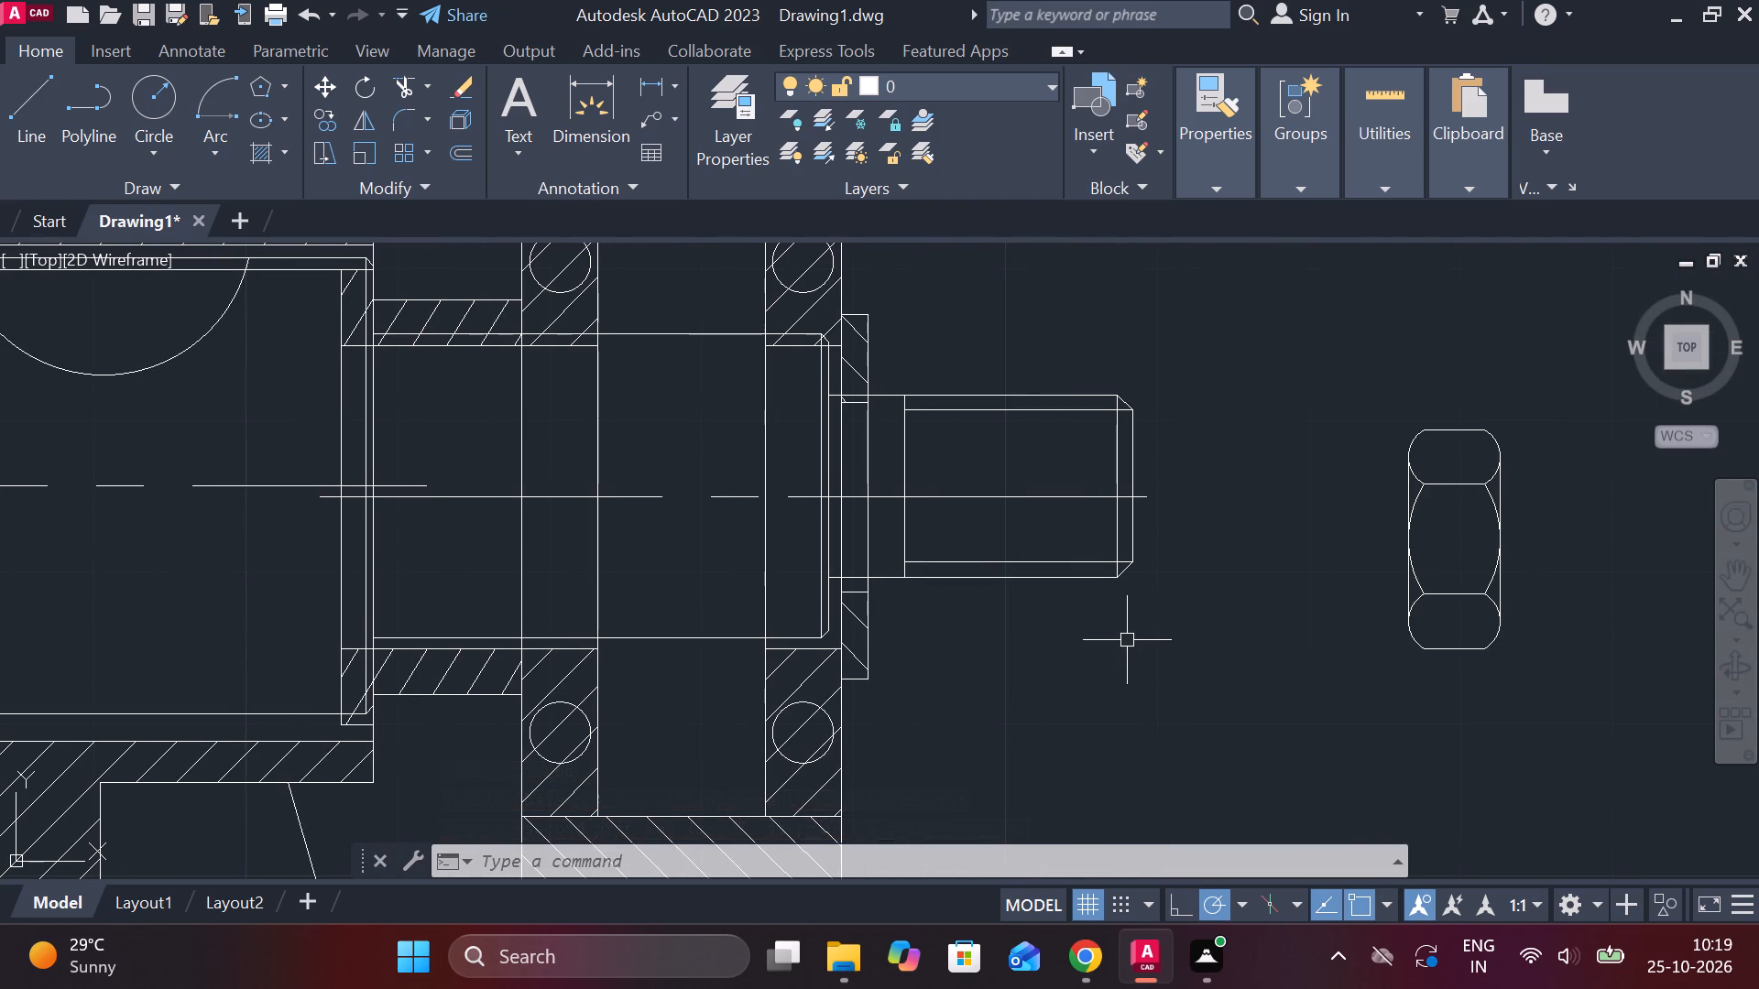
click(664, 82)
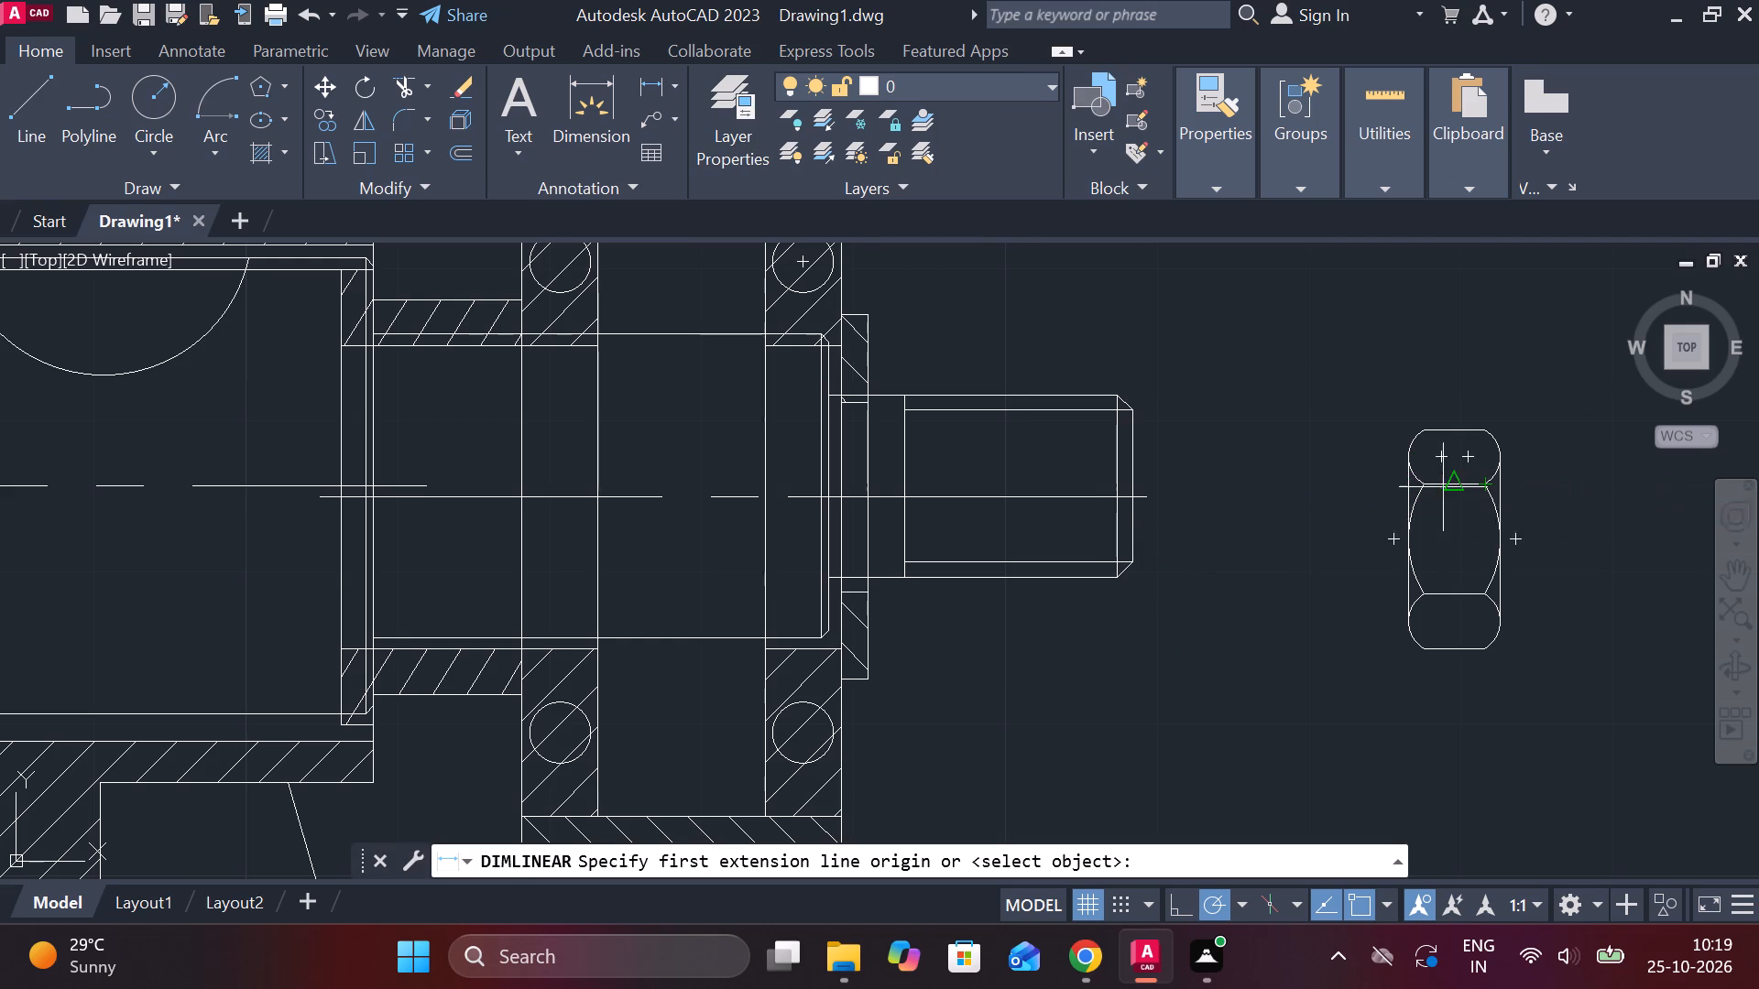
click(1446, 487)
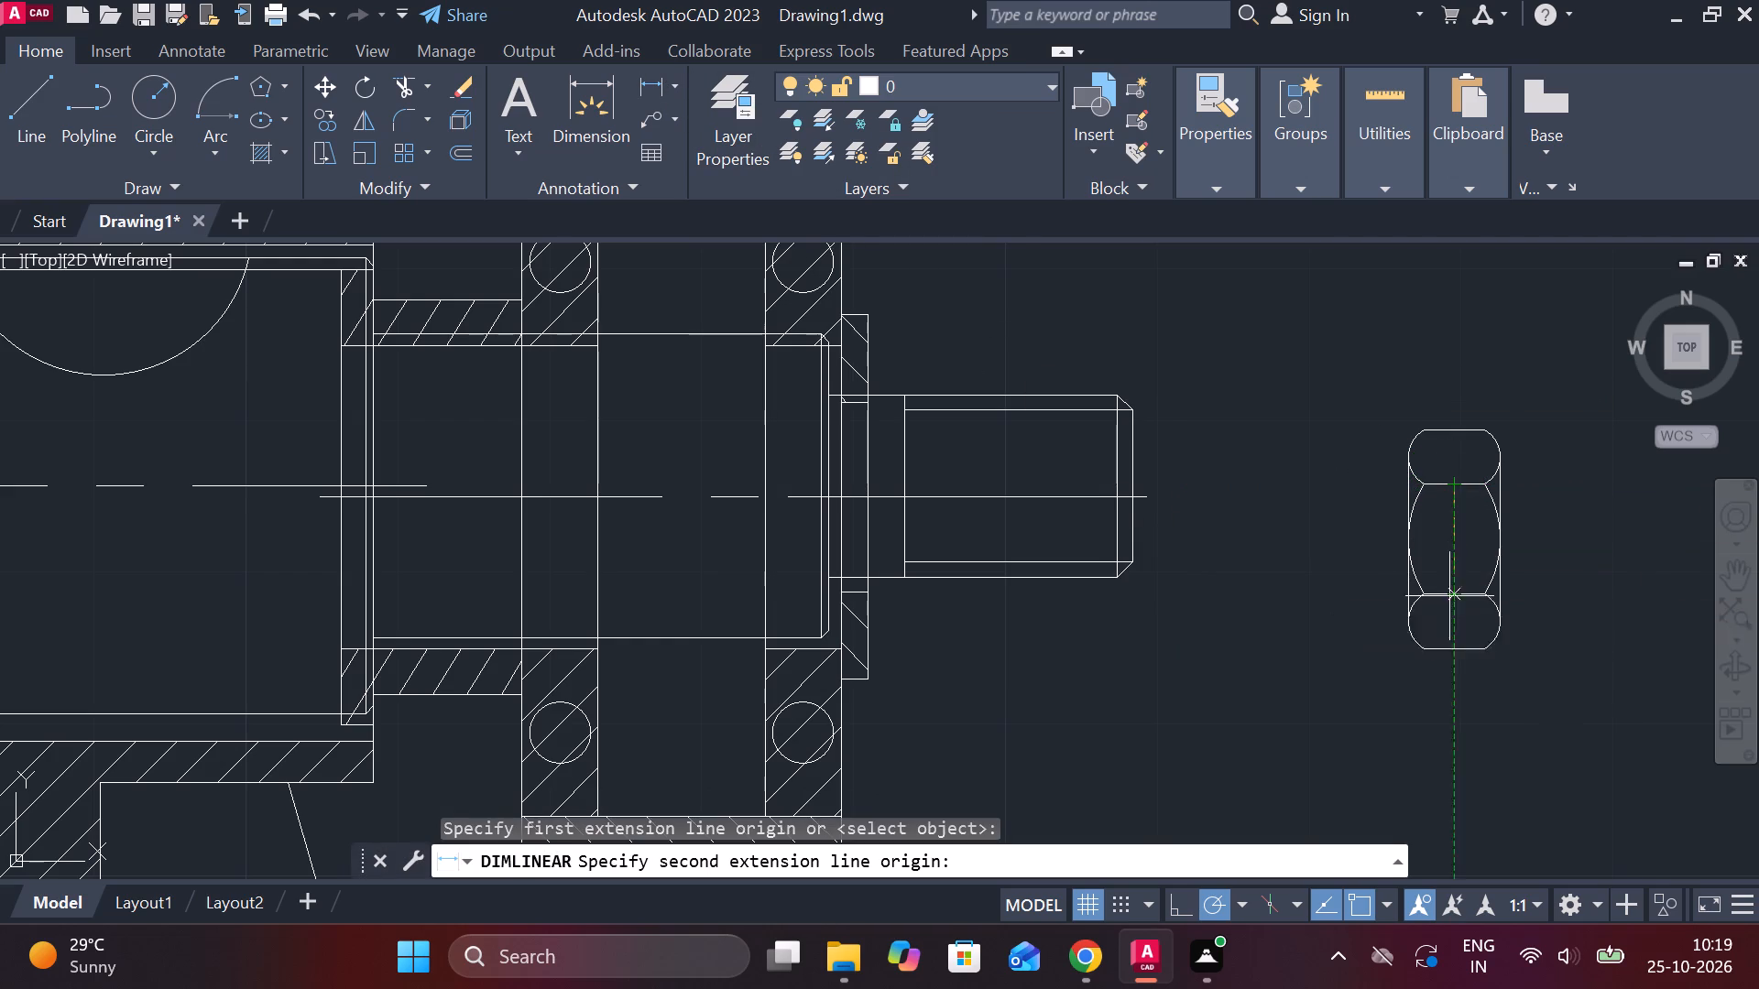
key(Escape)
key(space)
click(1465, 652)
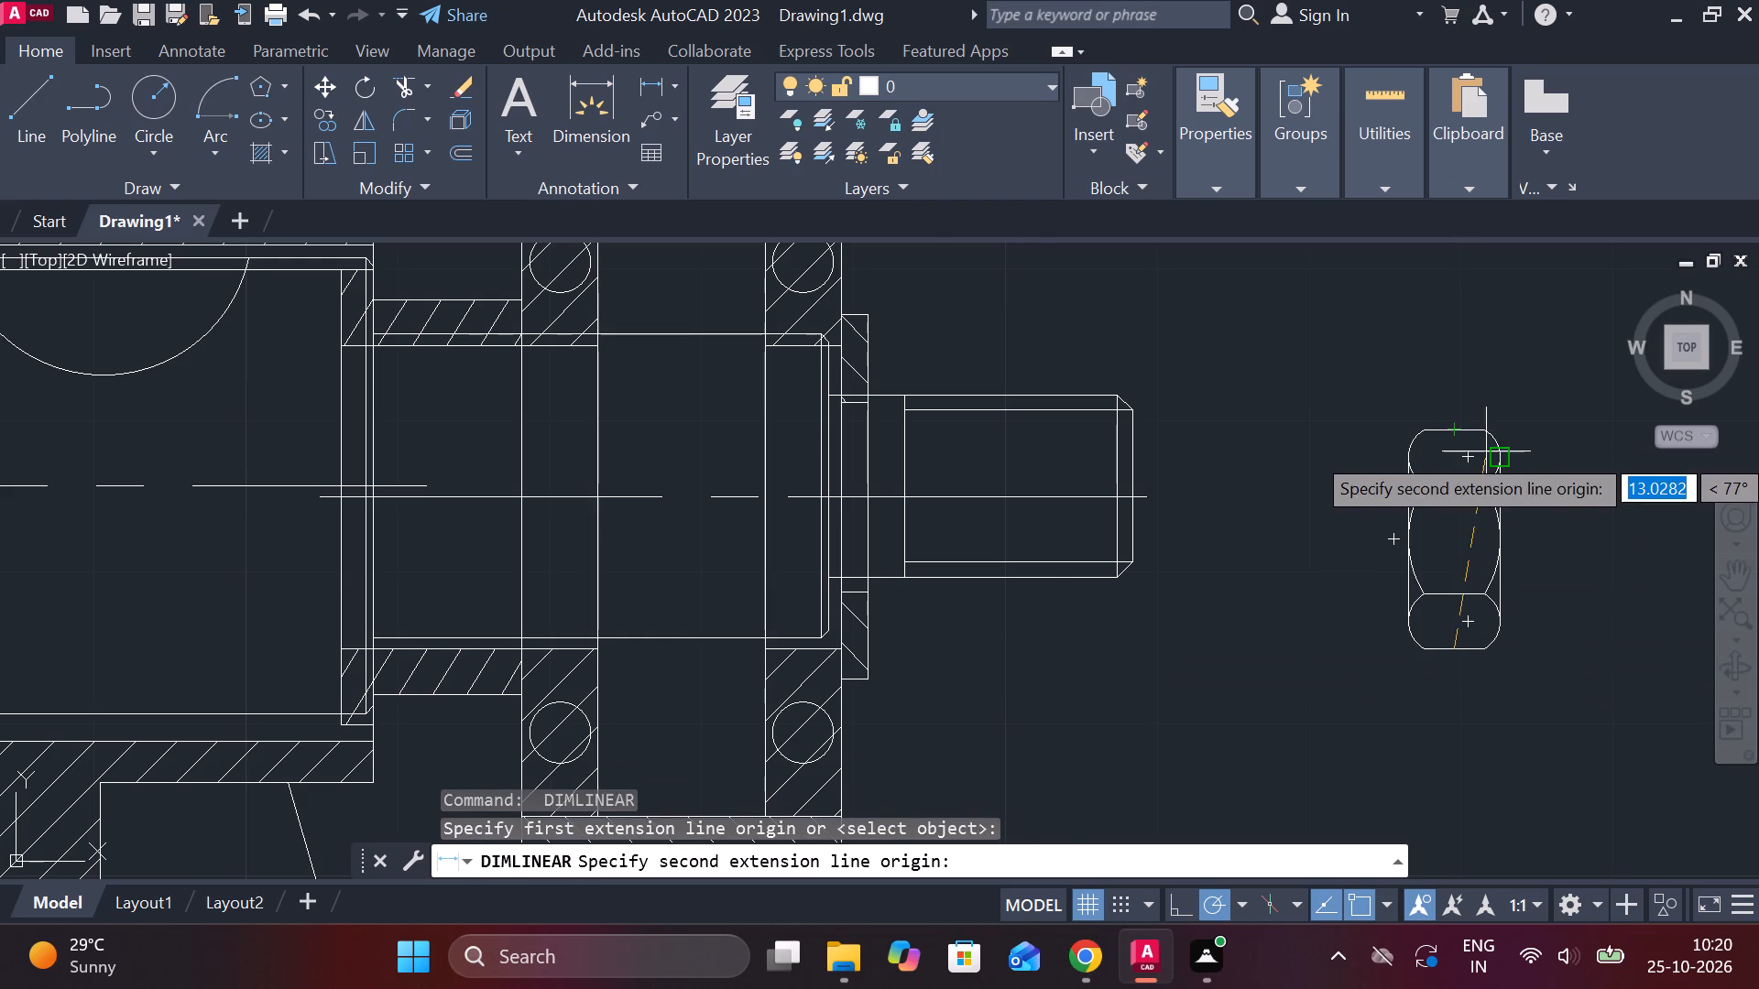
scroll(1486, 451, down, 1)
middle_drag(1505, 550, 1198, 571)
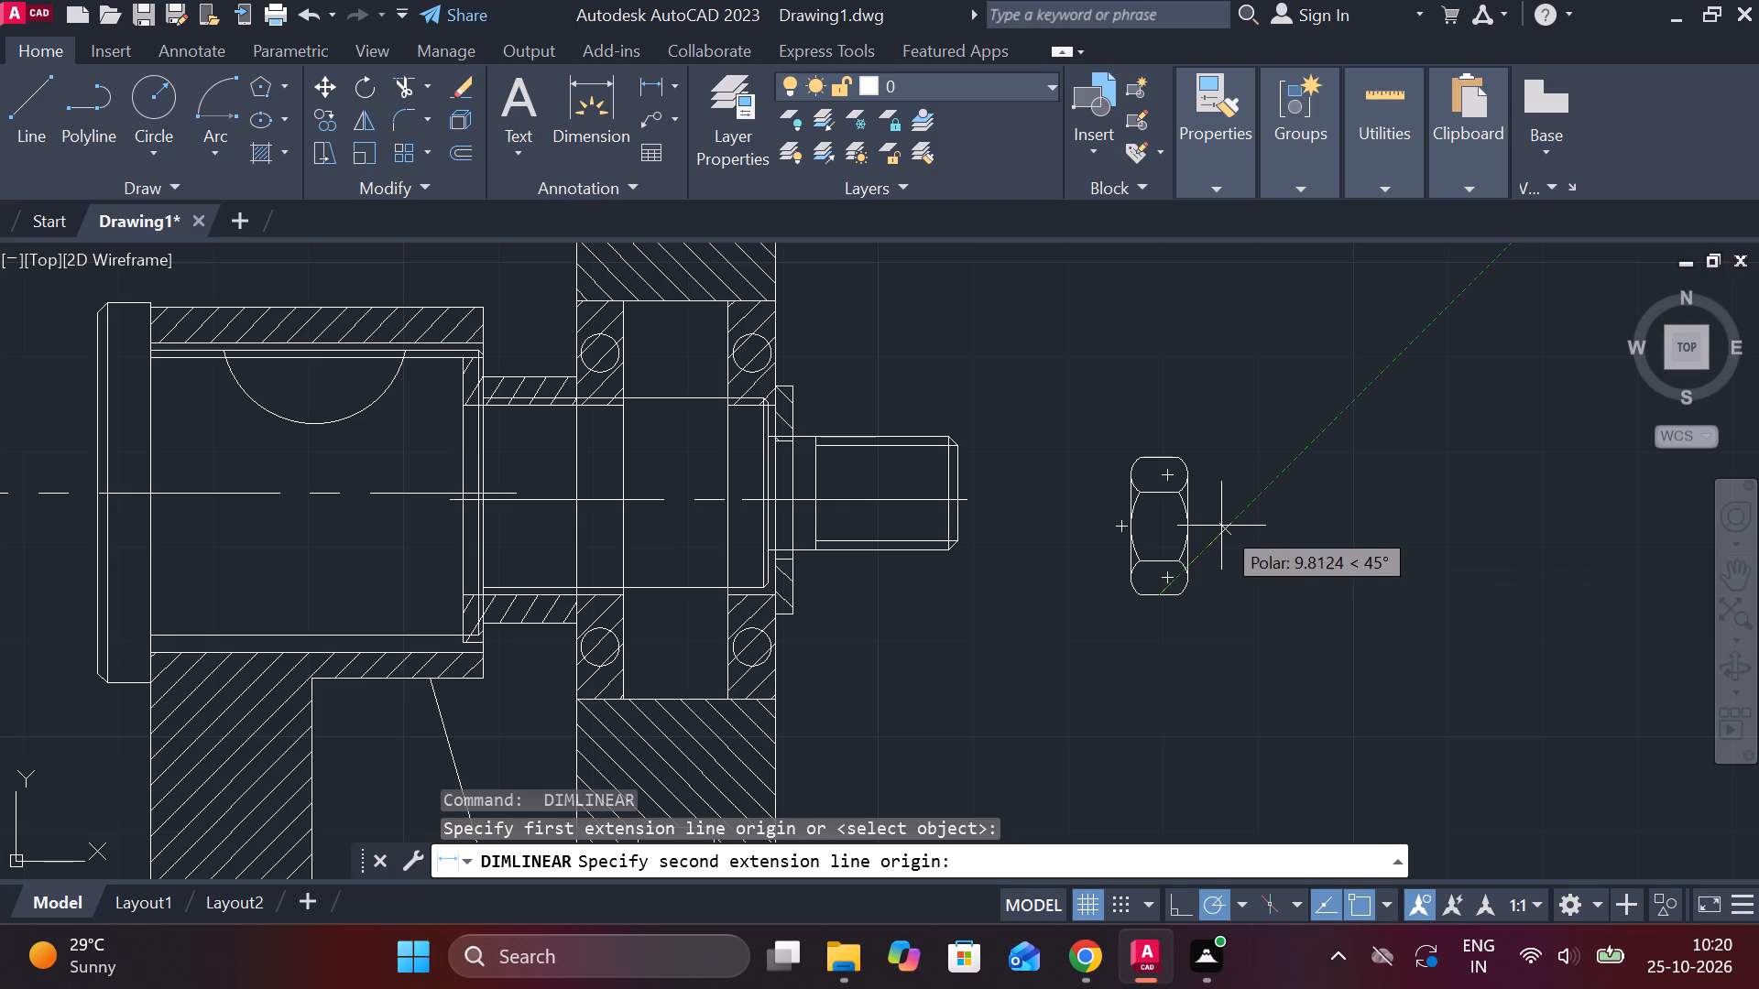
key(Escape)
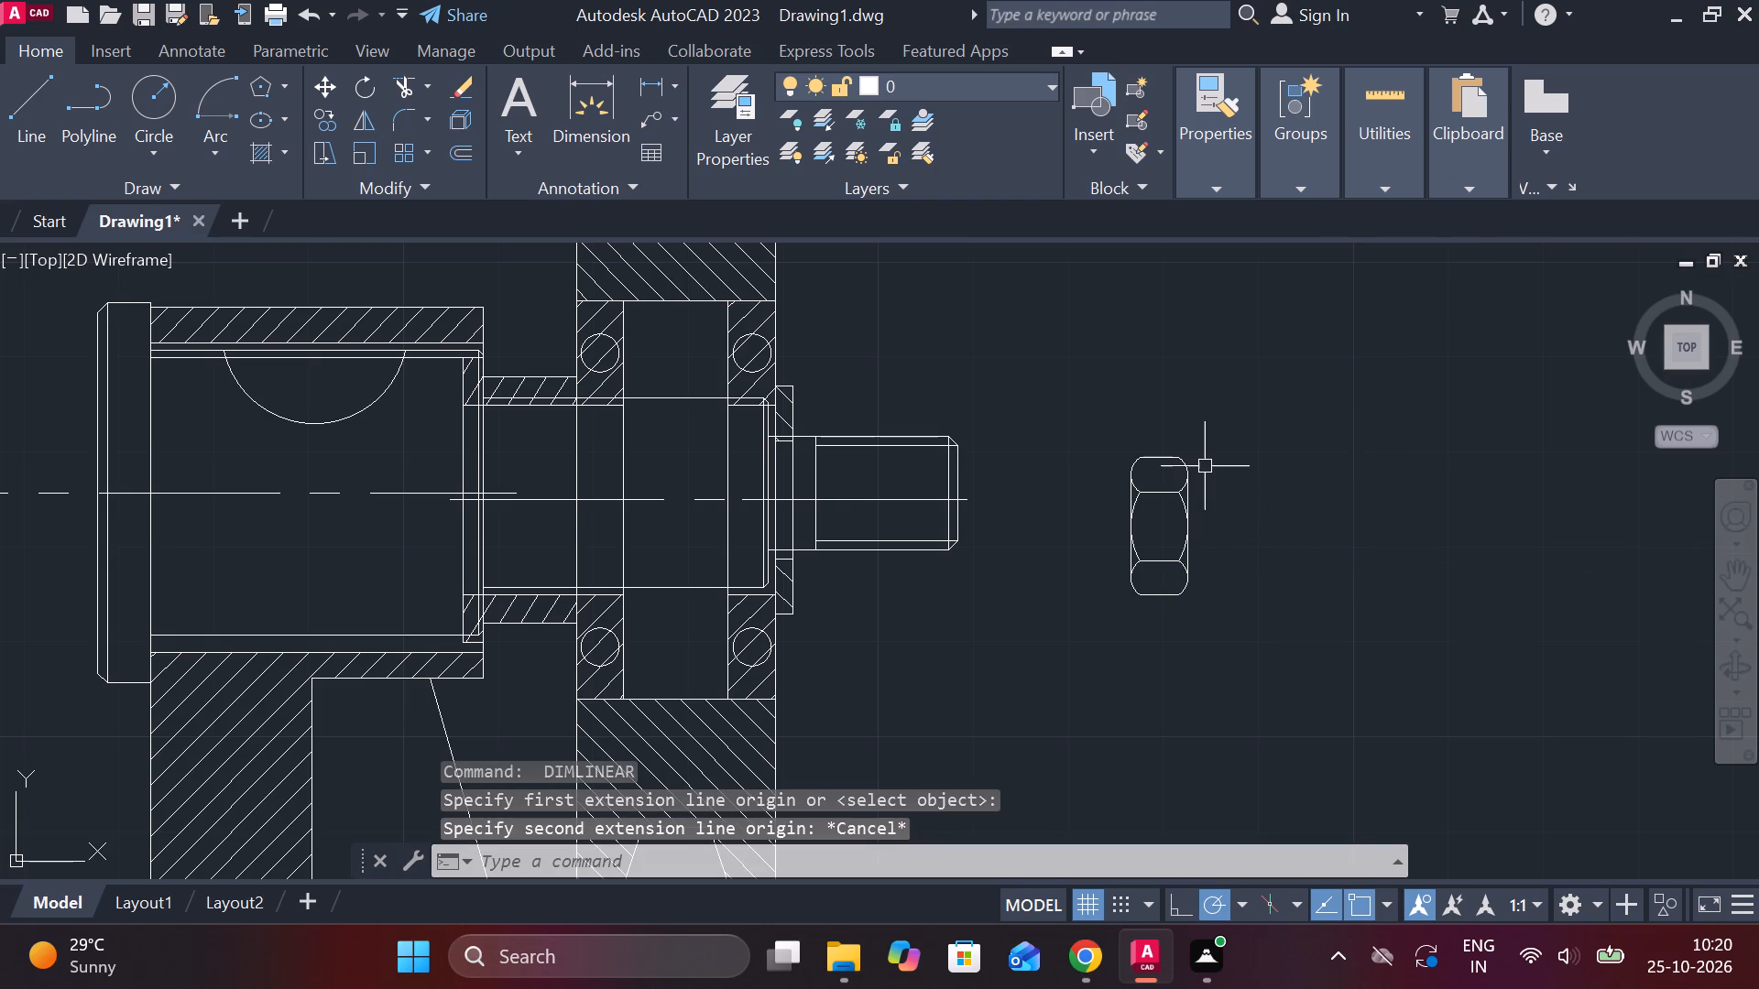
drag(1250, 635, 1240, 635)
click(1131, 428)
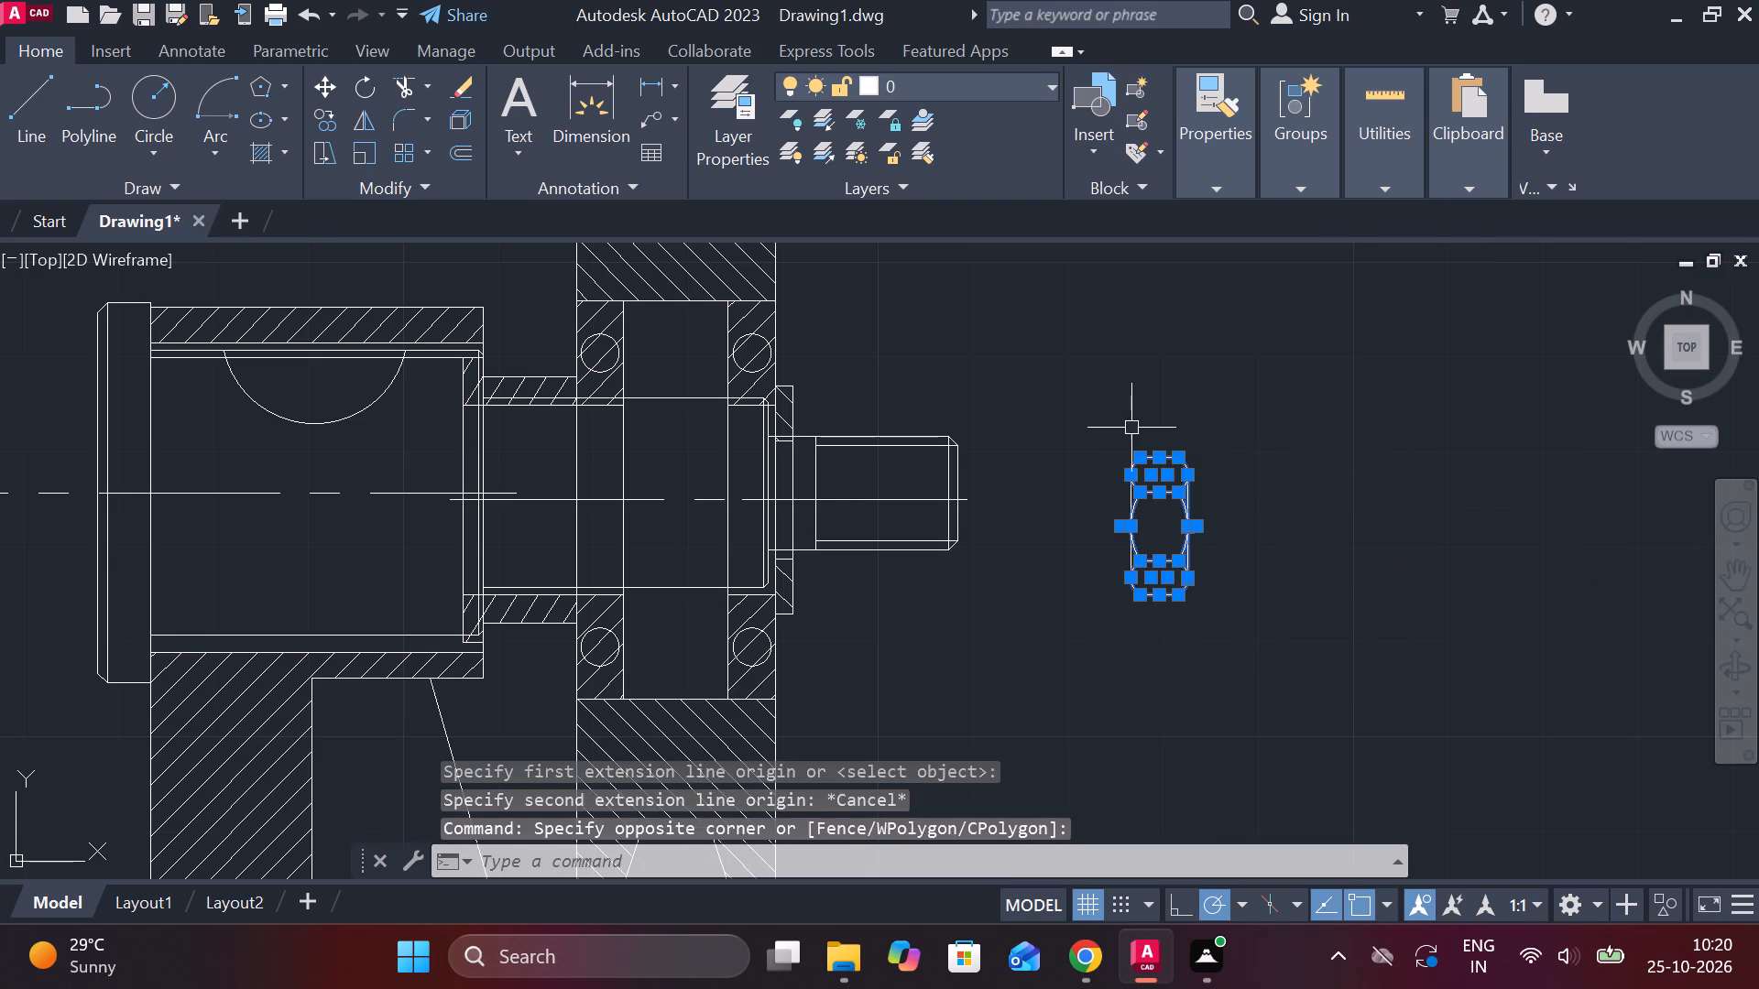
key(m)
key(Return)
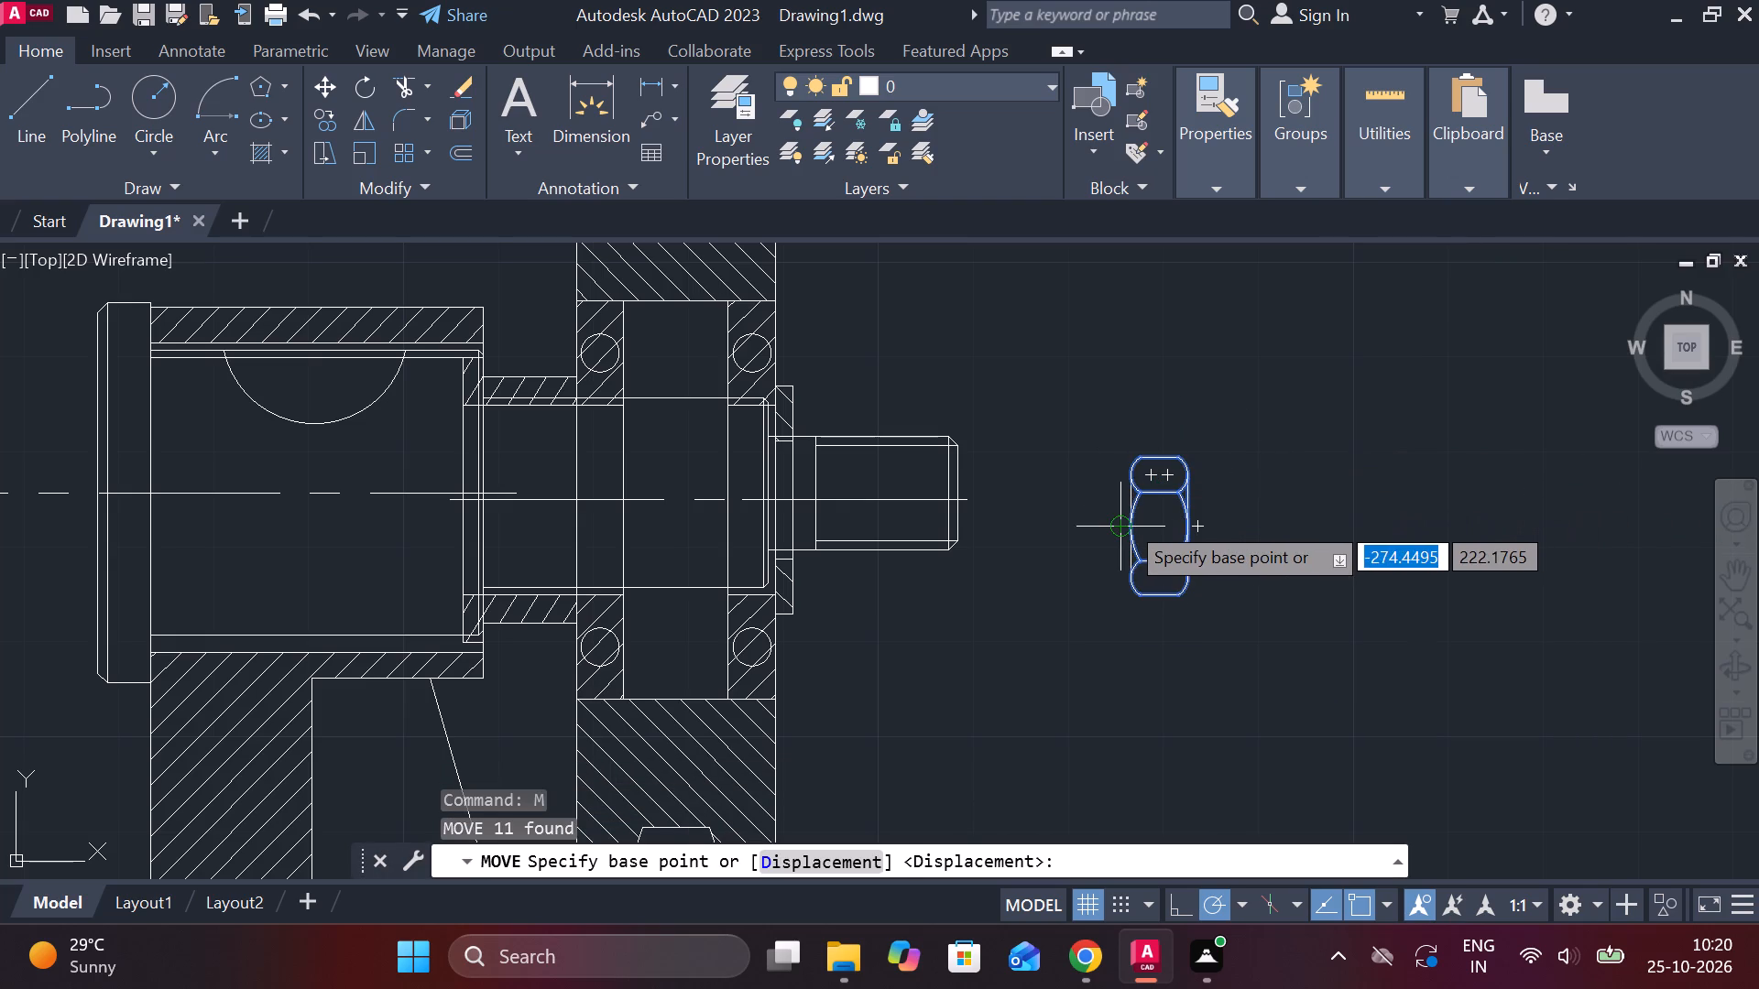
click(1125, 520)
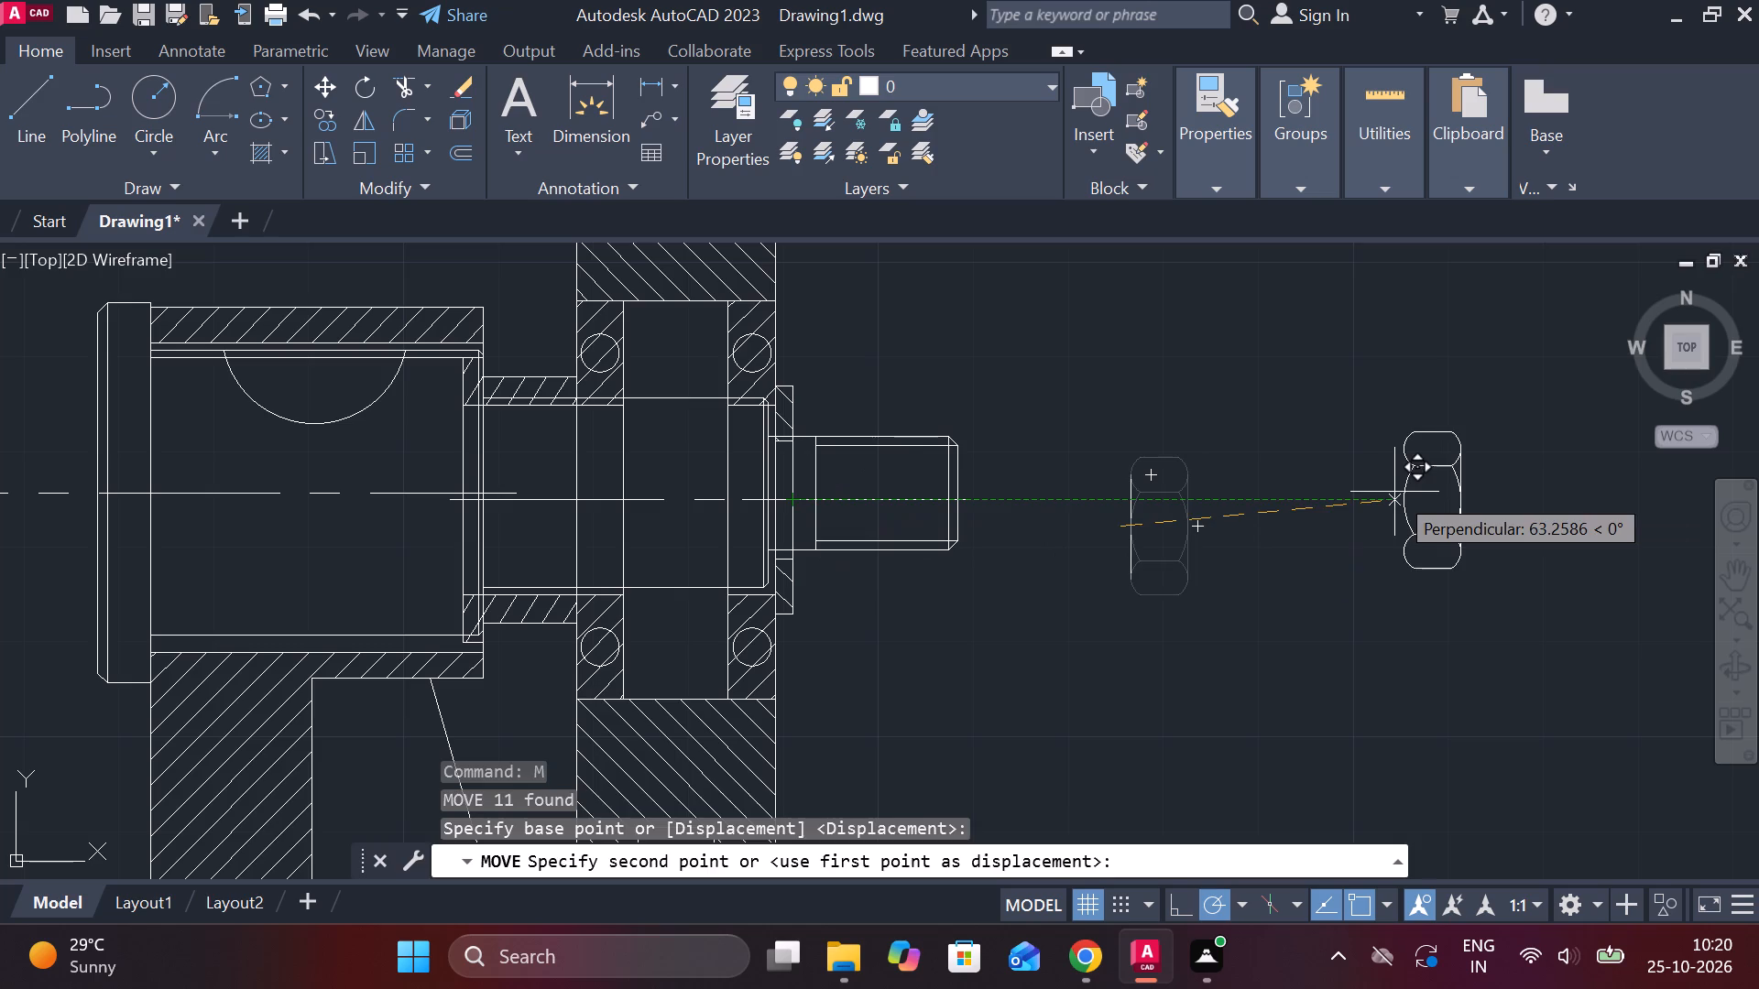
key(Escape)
Erase the hexagonal nut view lying beyond the shaft's threaded end.
drag(1237, 659, 1215, 632)
drag(1068, 415, 1094, 417)
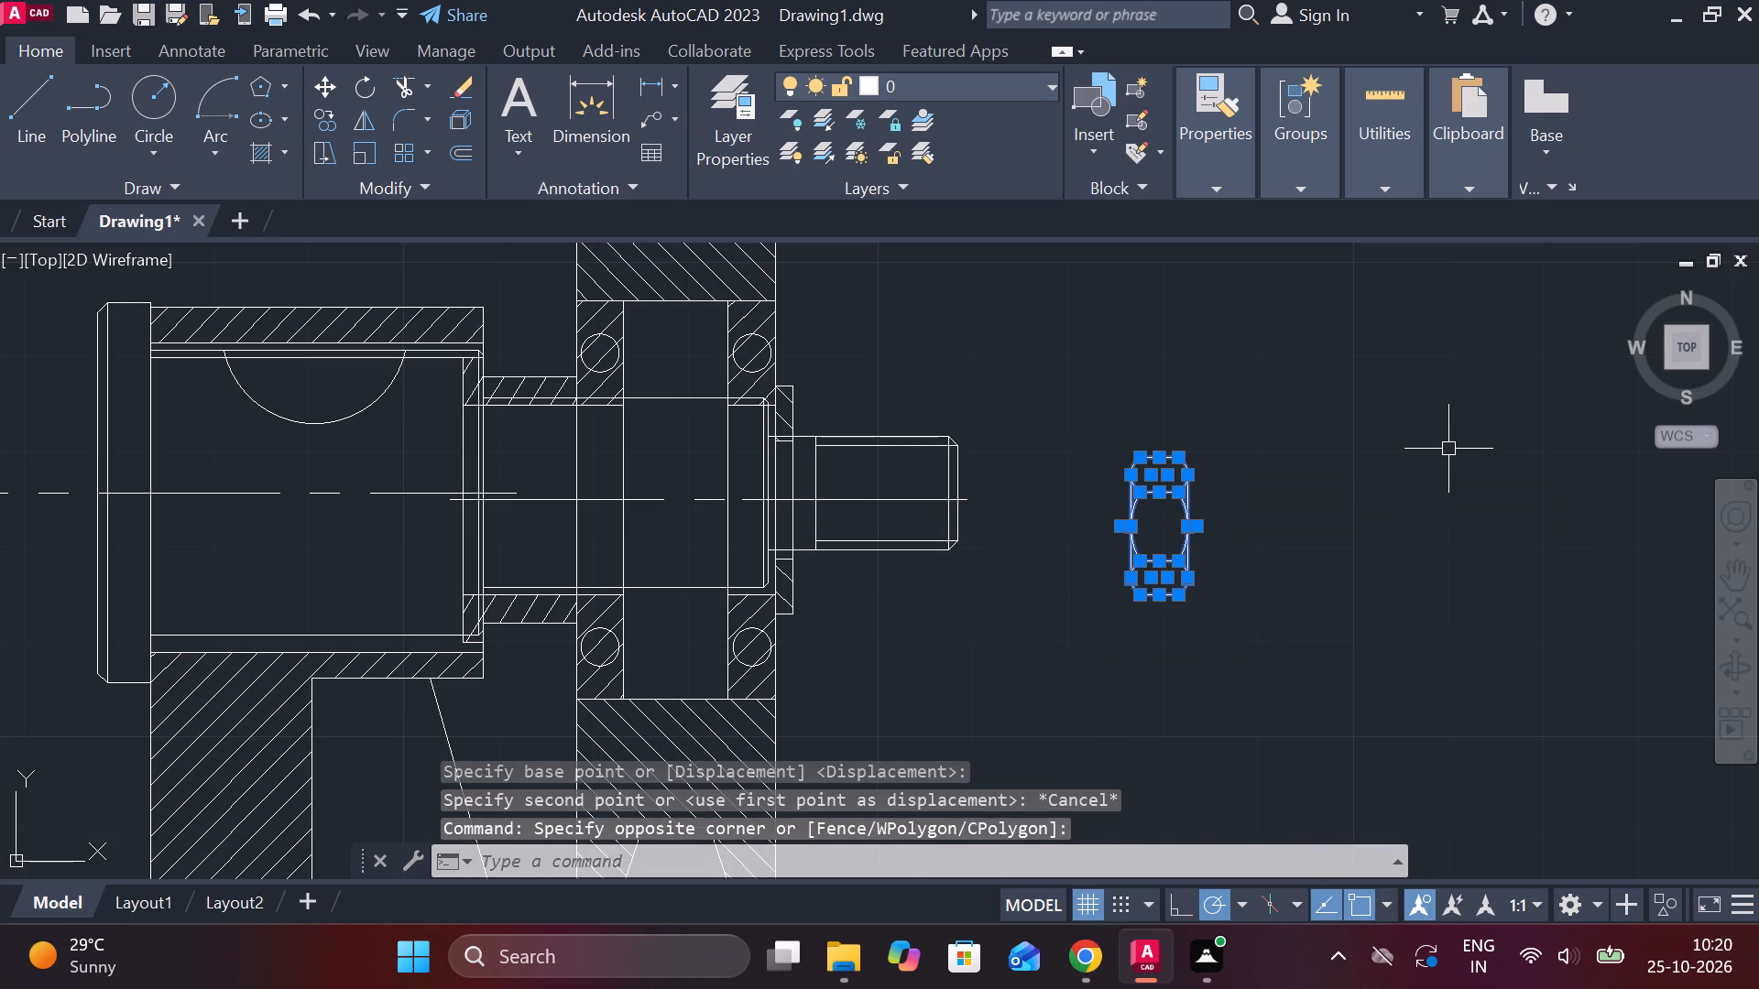
text(E)
key(space)
Draw a circle of diameter 24 in the open area beyond the shaft's threaded end.
middle_drag(1370, 488, 1066, 521)
key(c)
key(space)
click(1041, 531)
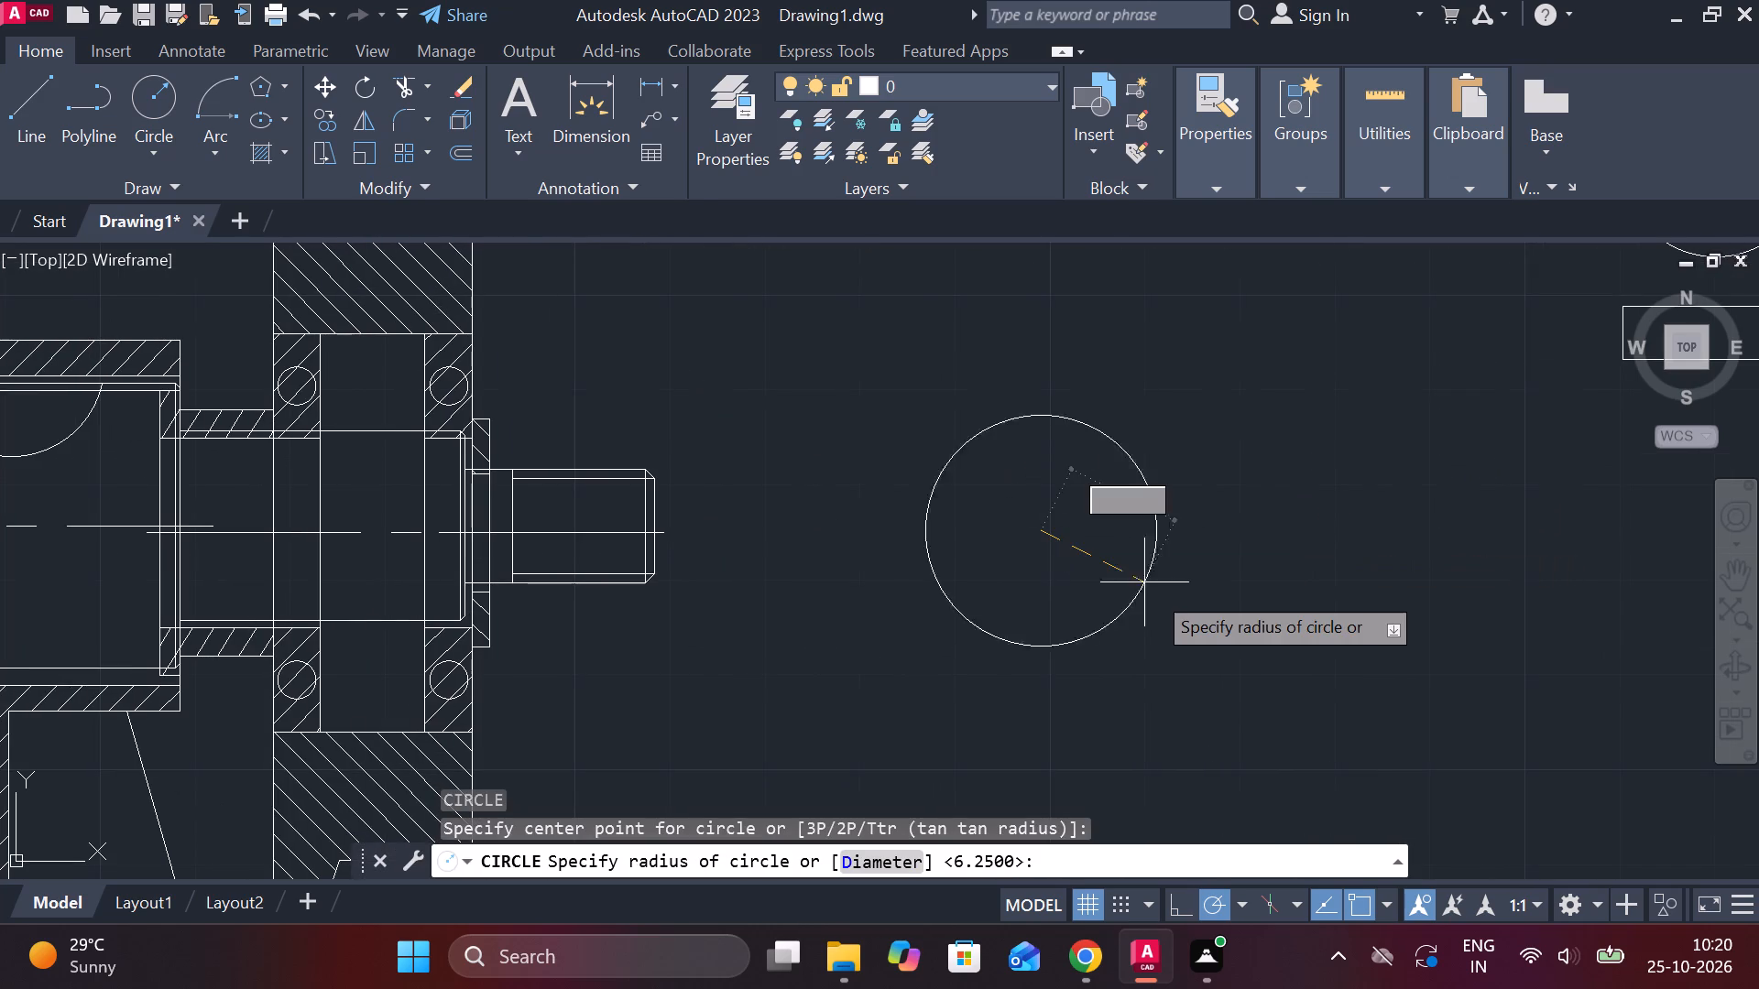
text(D)
key(space)
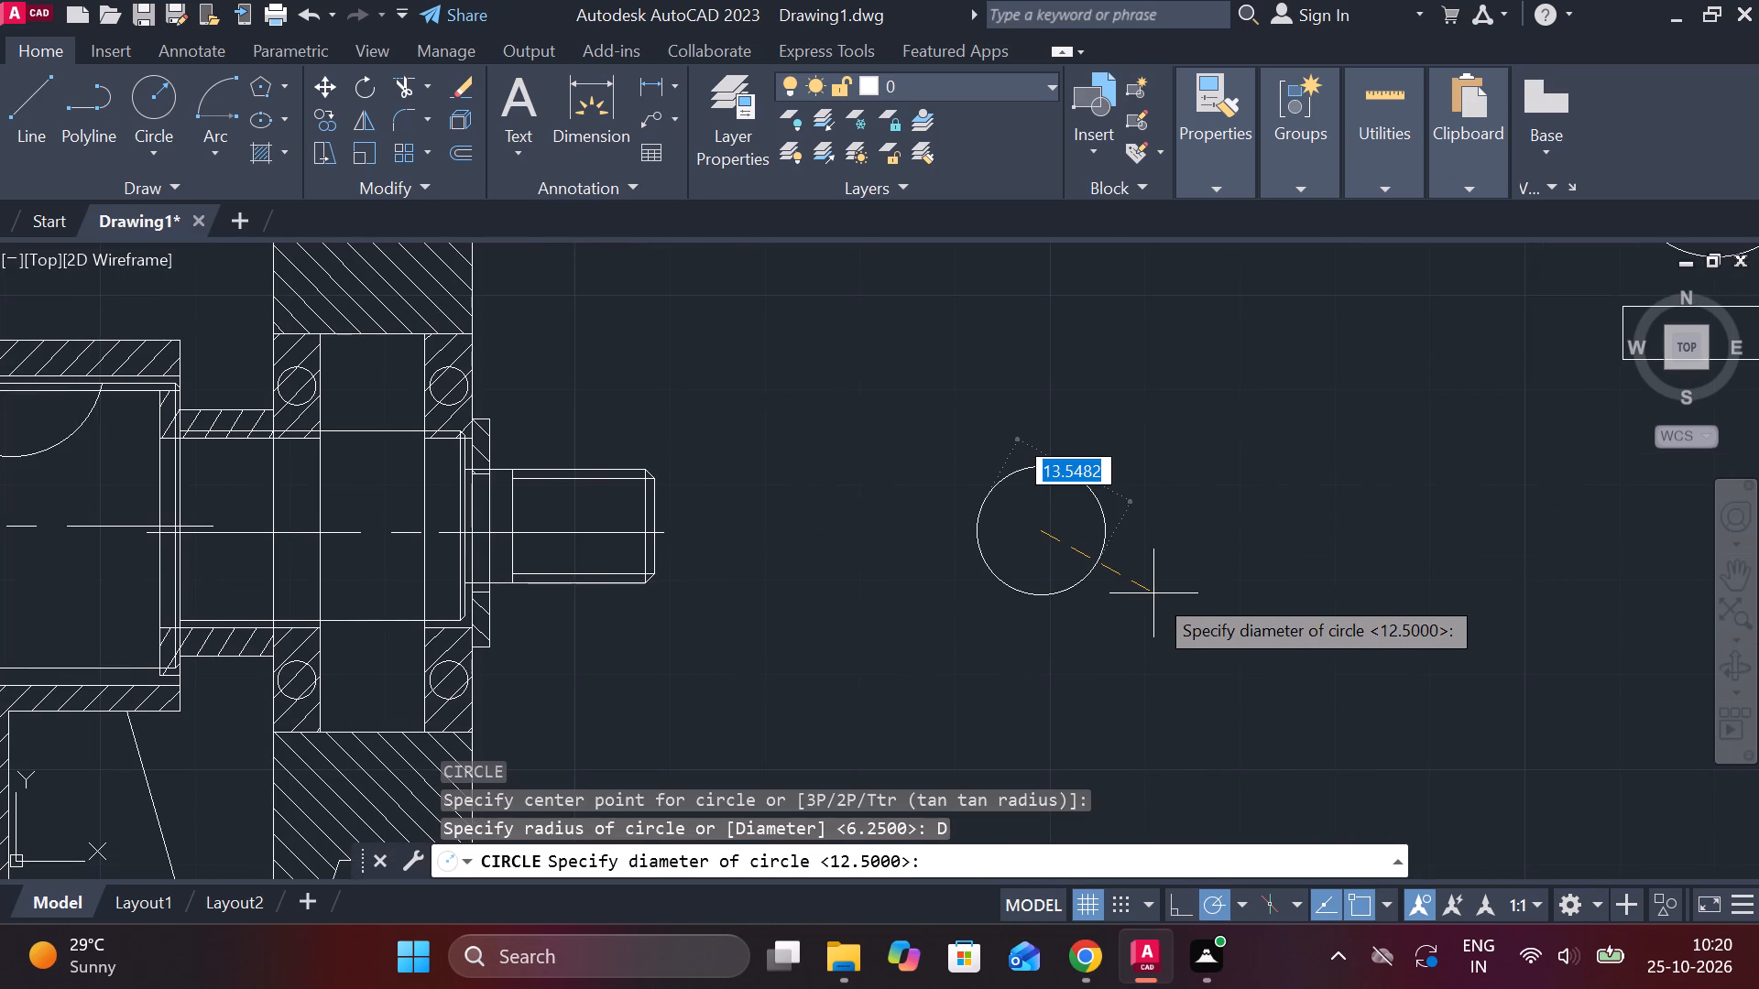
text(24)
key(space)
middle_drag(1230, 568, 1138, 577)
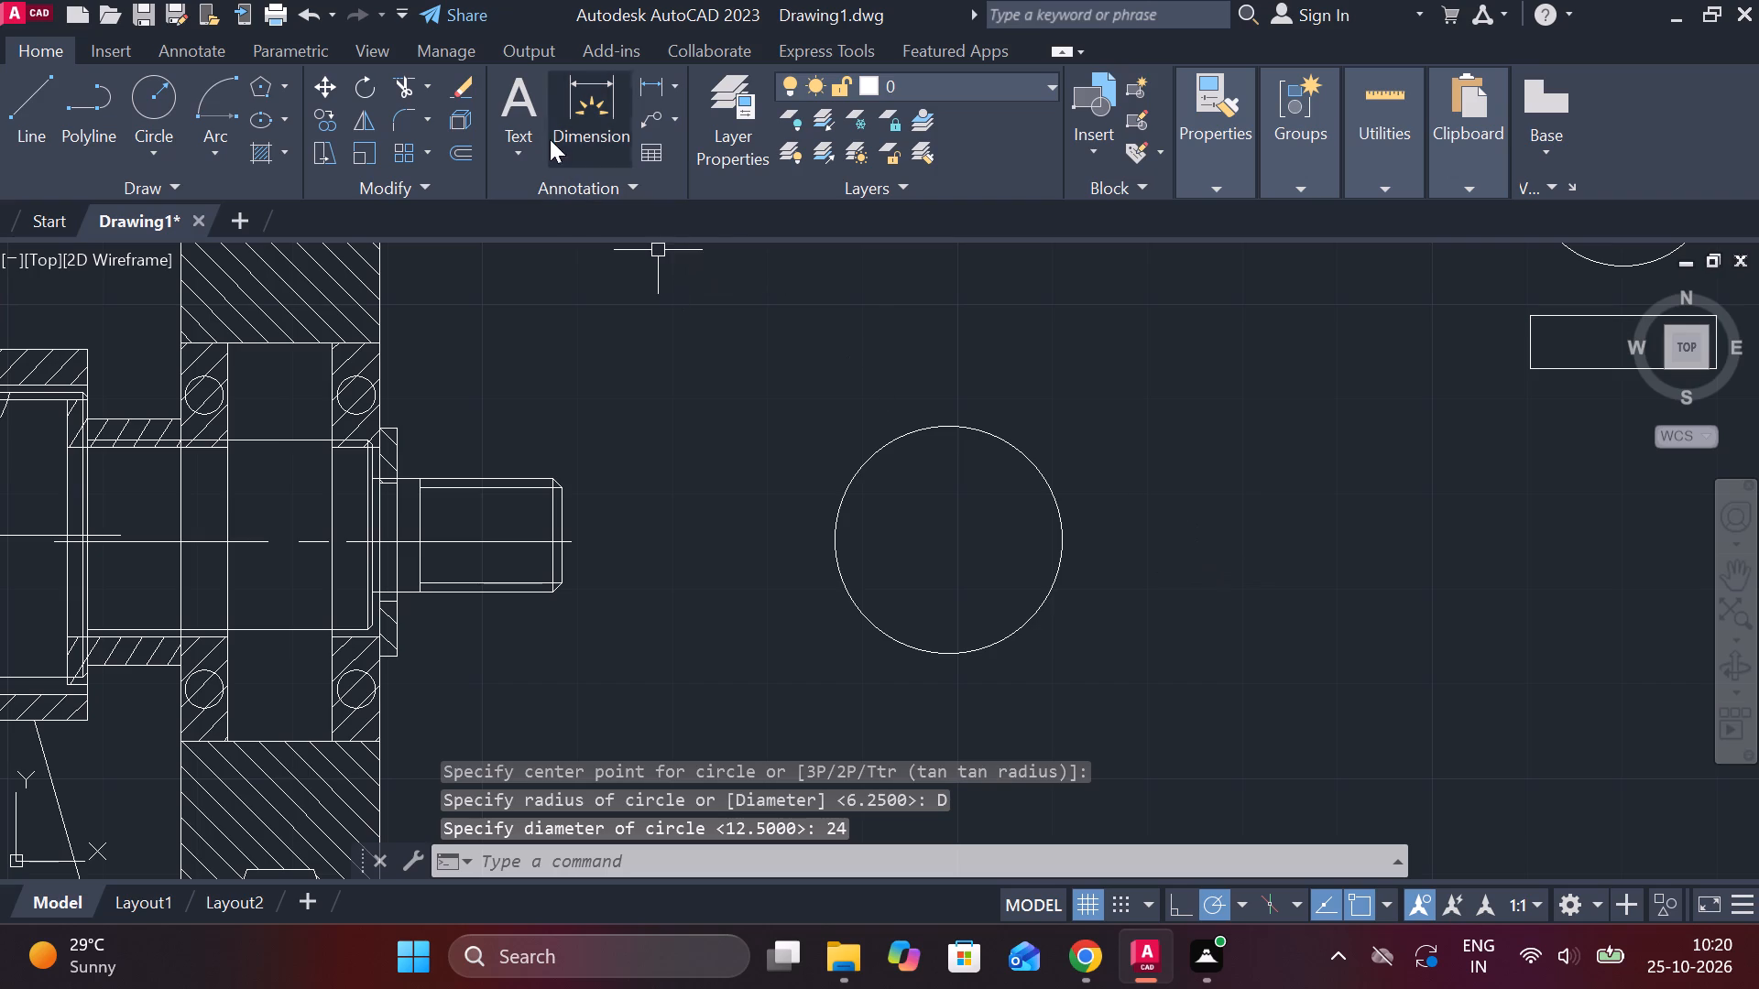
Draw a six-sided polygon circumscribed about the 24 diameter circle, centred on it and sized to its quadrant.
click(248, 82)
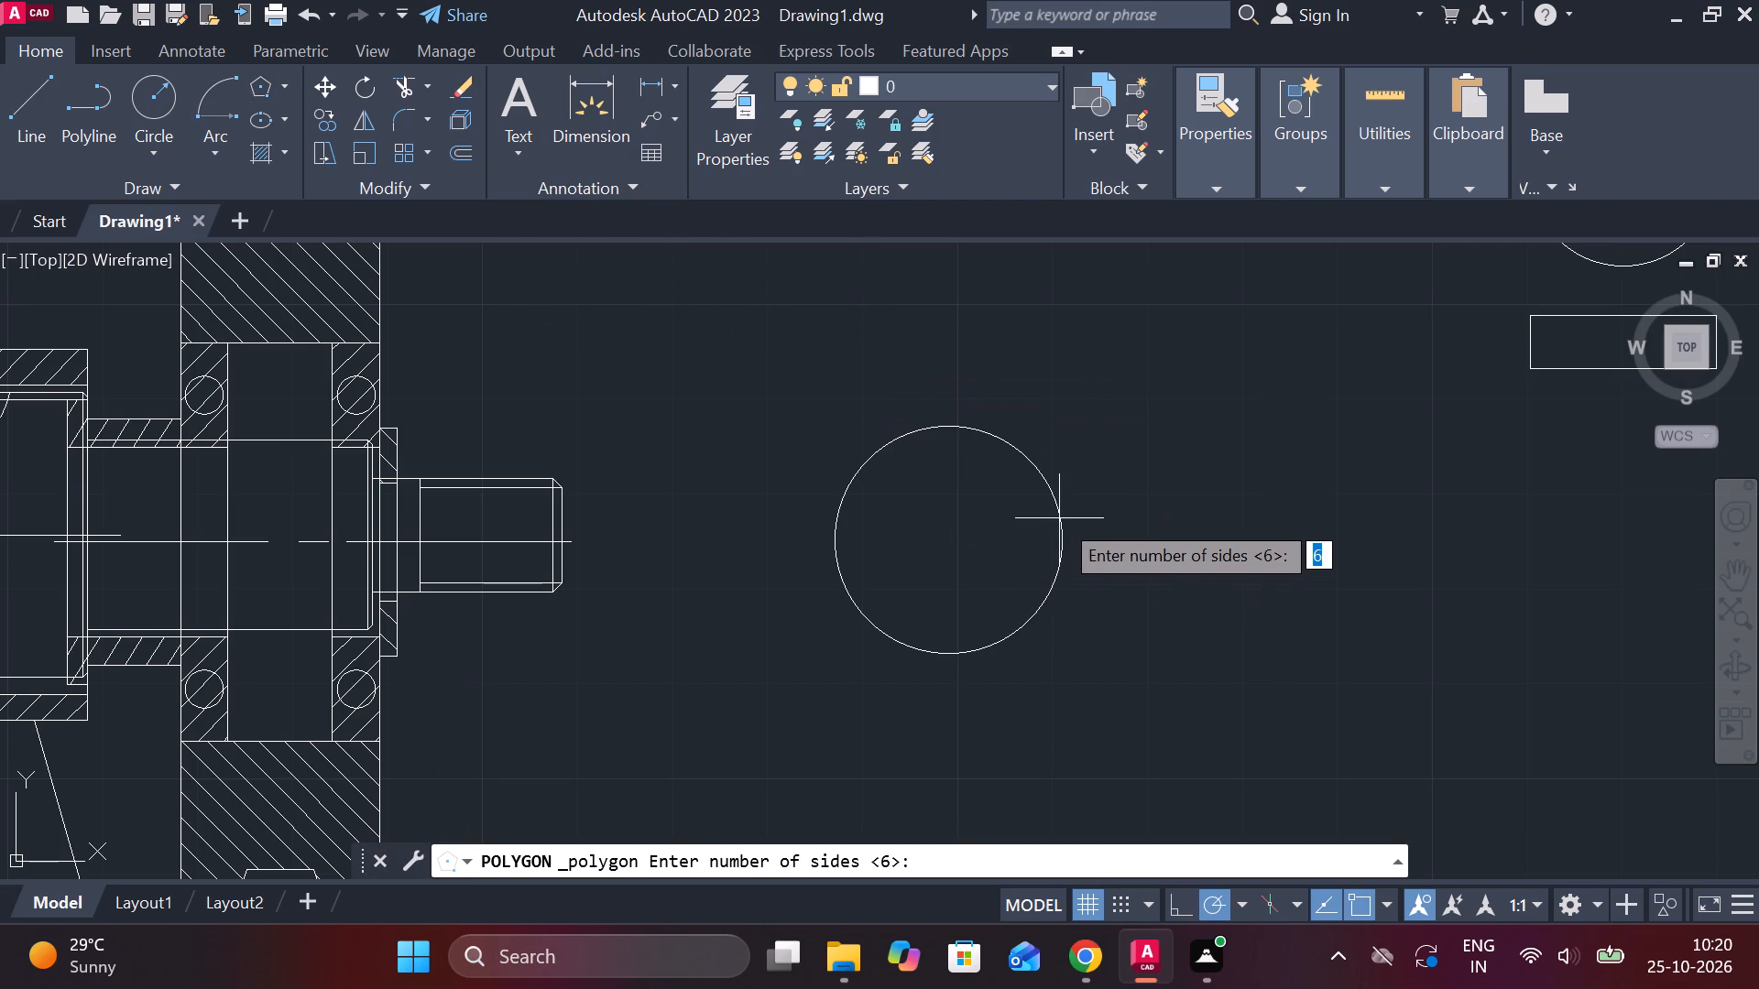
key(space)
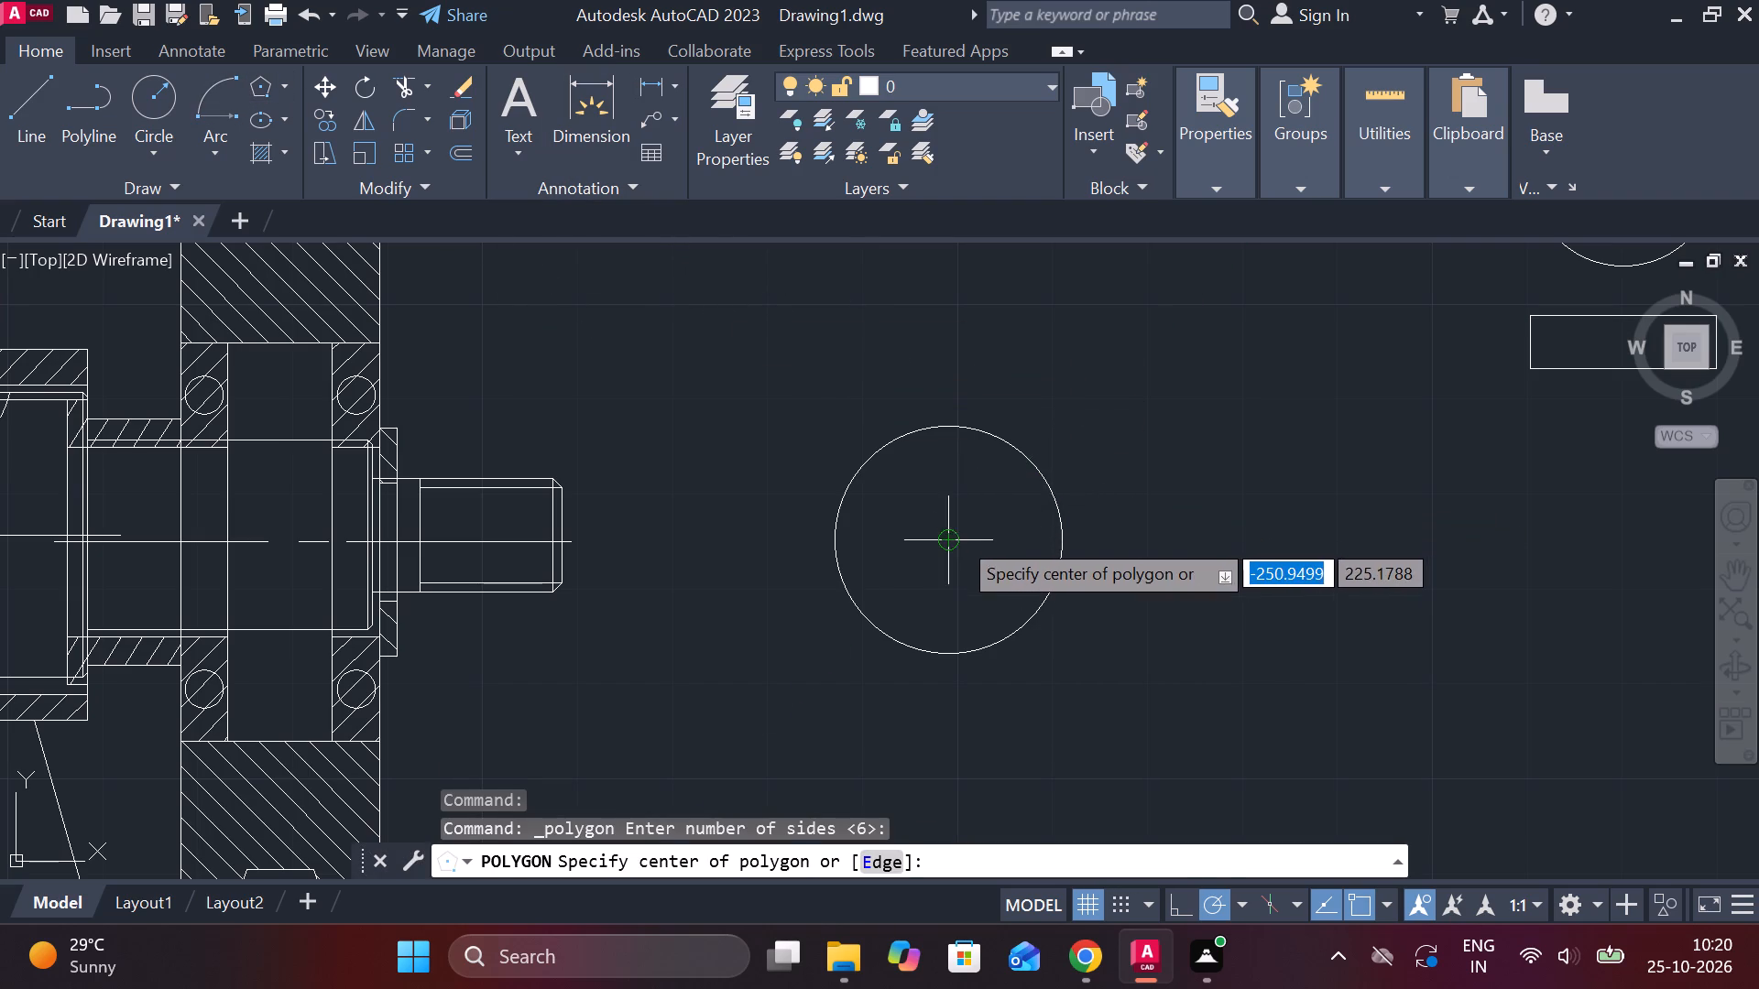
click(957, 537)
click(1058, 648)
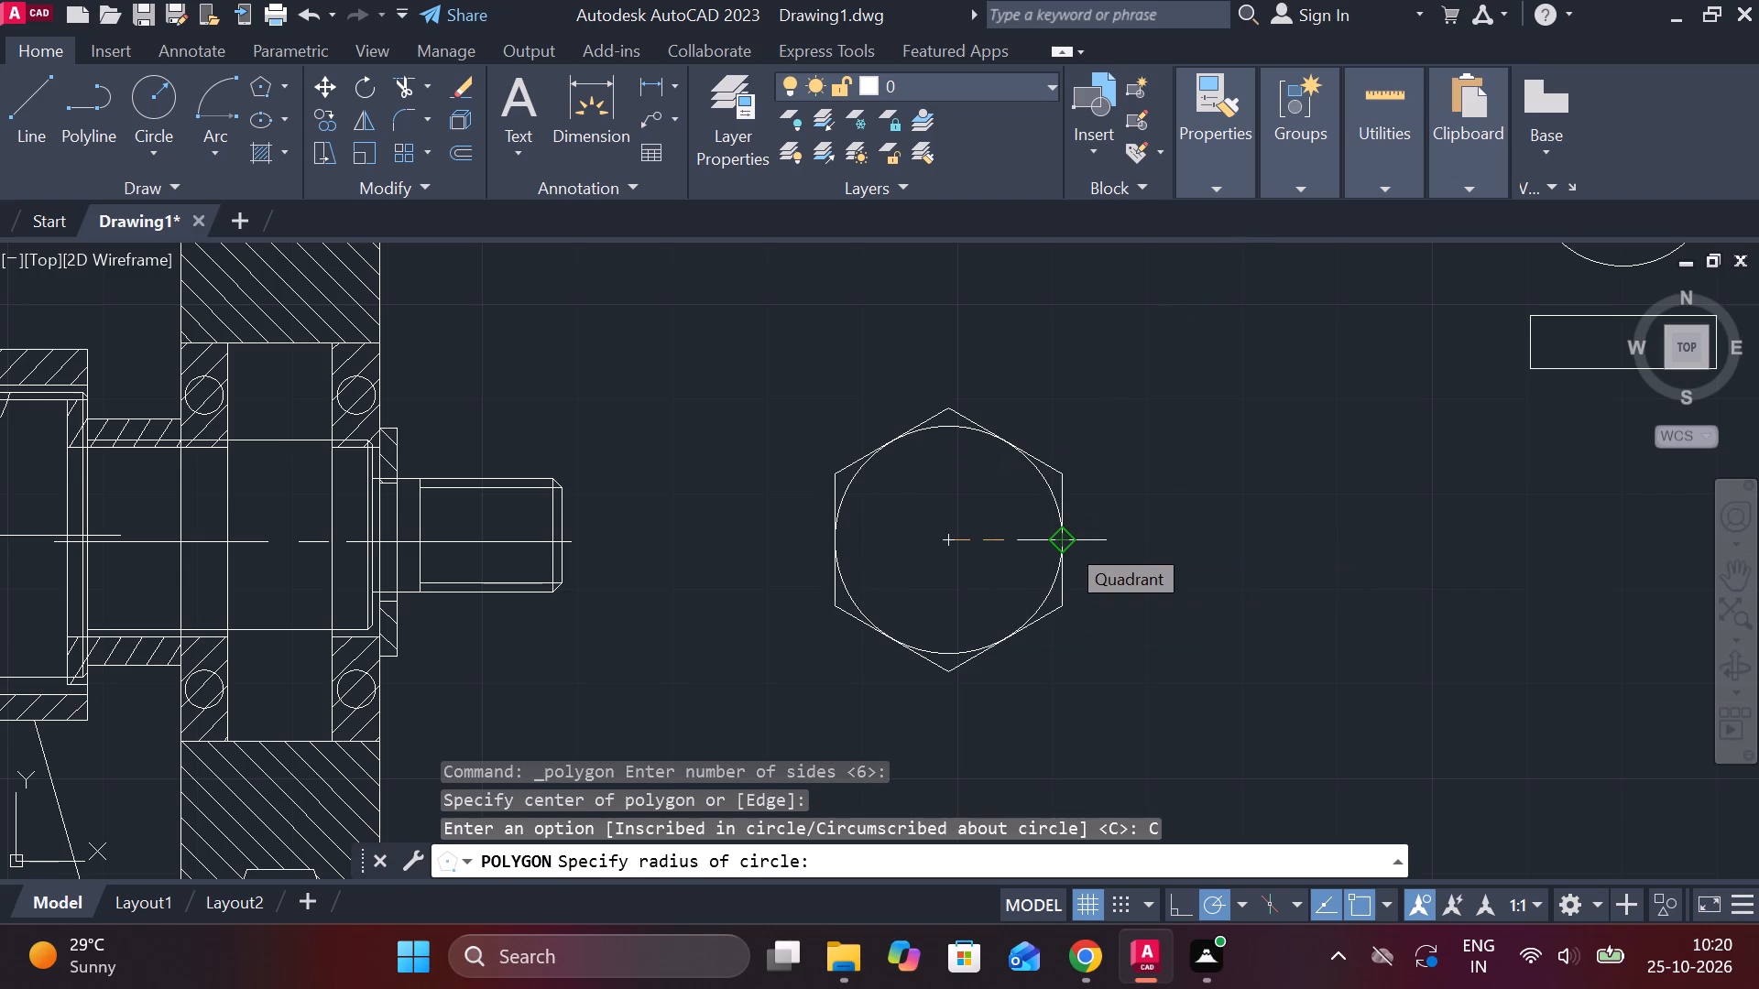
click(1065, 542)
middle_drag(1160, 537, 1016, 542)
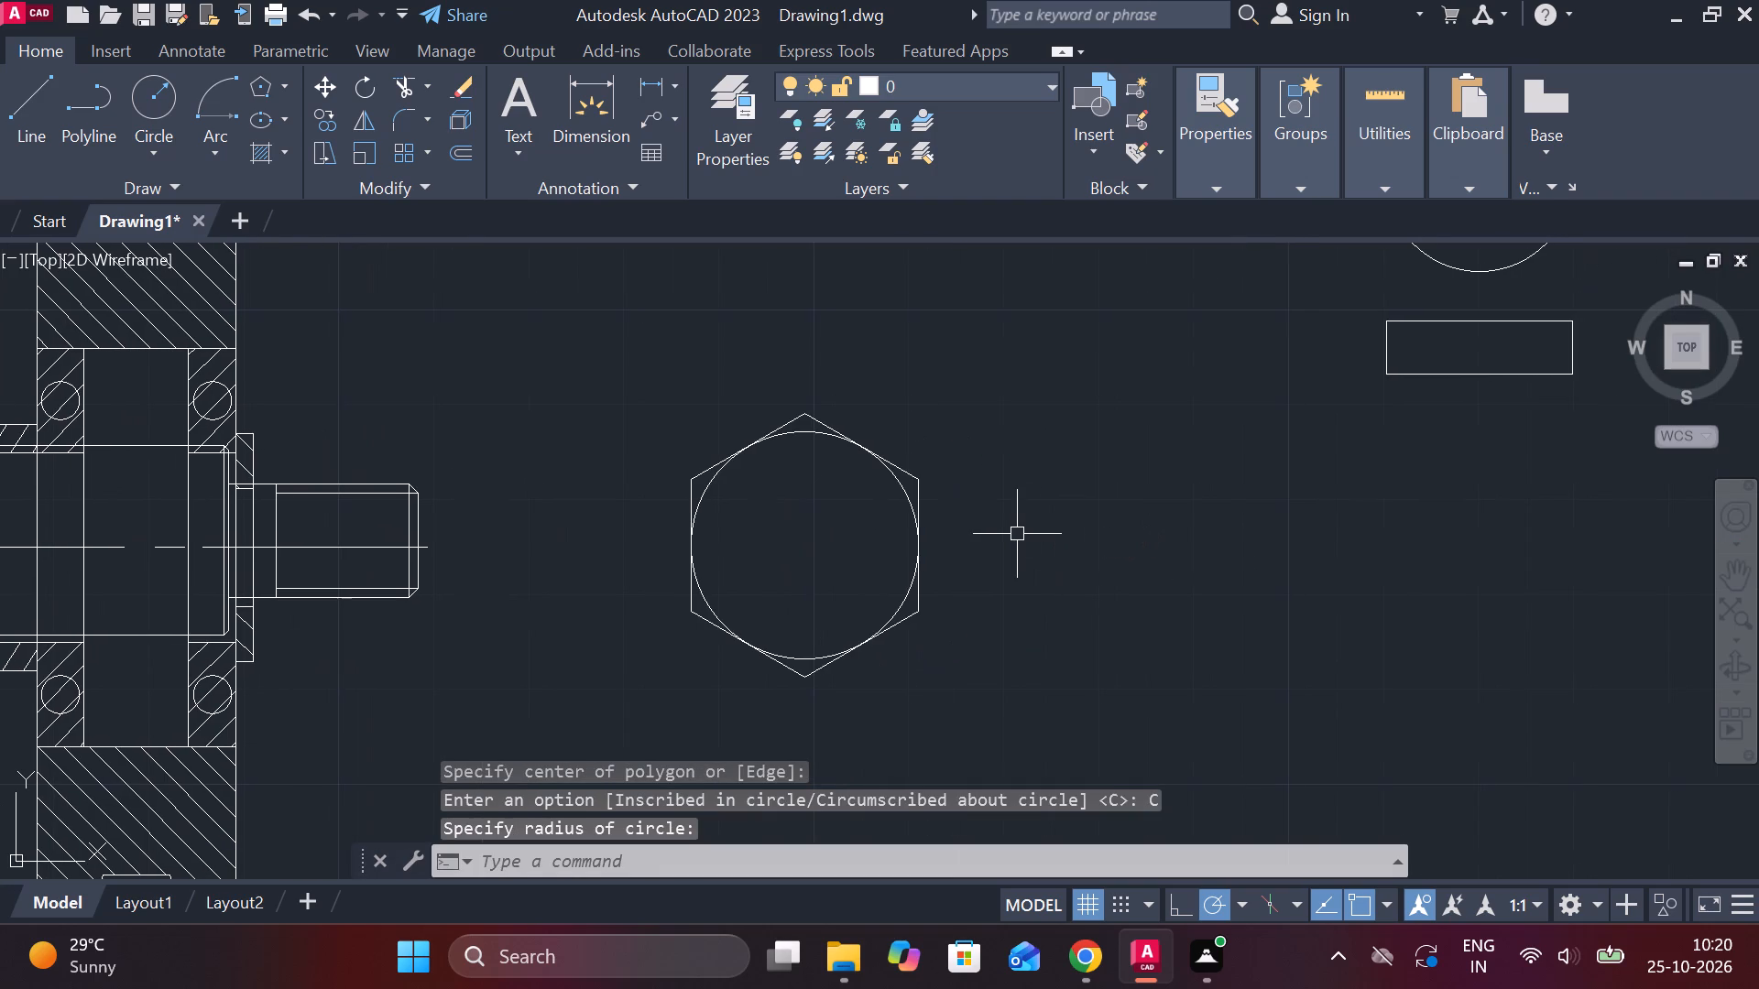
Draw a horizontal projection line from the hexagon's top vertex out past its side.
key(l)
key(Return)
click(798, 417)
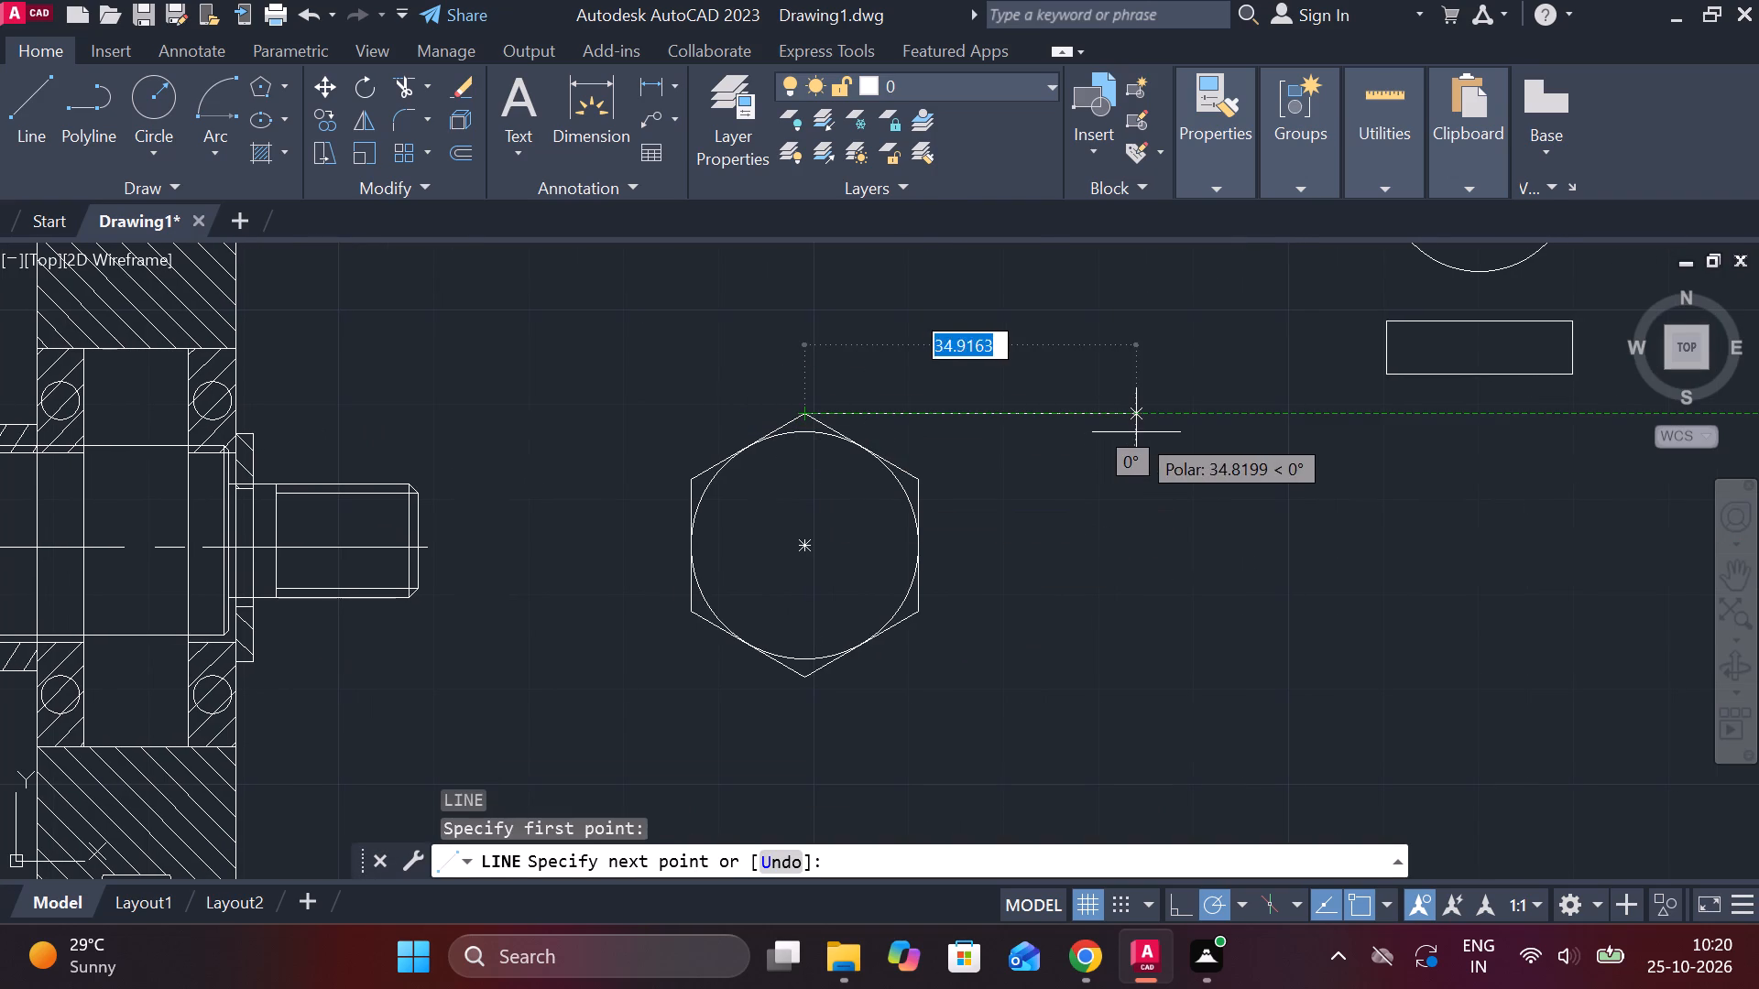
click(1115, 430)
key(Escape)
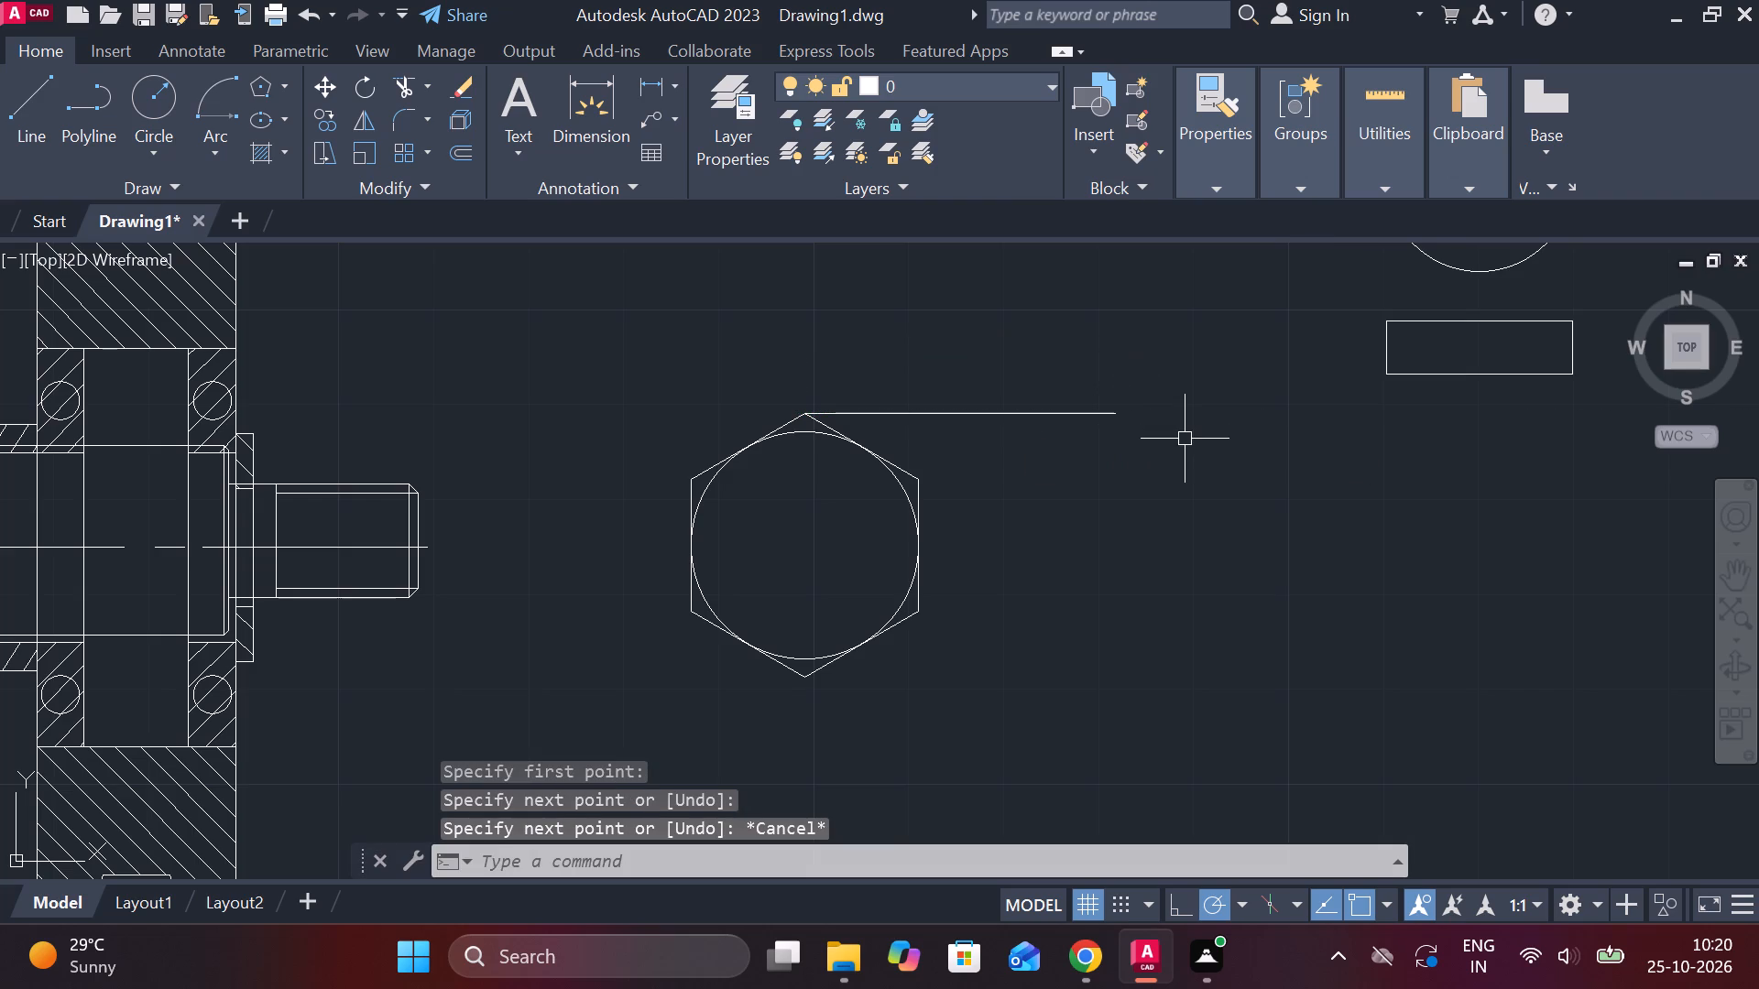
Draw the nut's side-view outline down from the projection line to the bottom vertex level, 12 wide, and back up past the line.
key(l)
key(Return)
click(1000, 418)
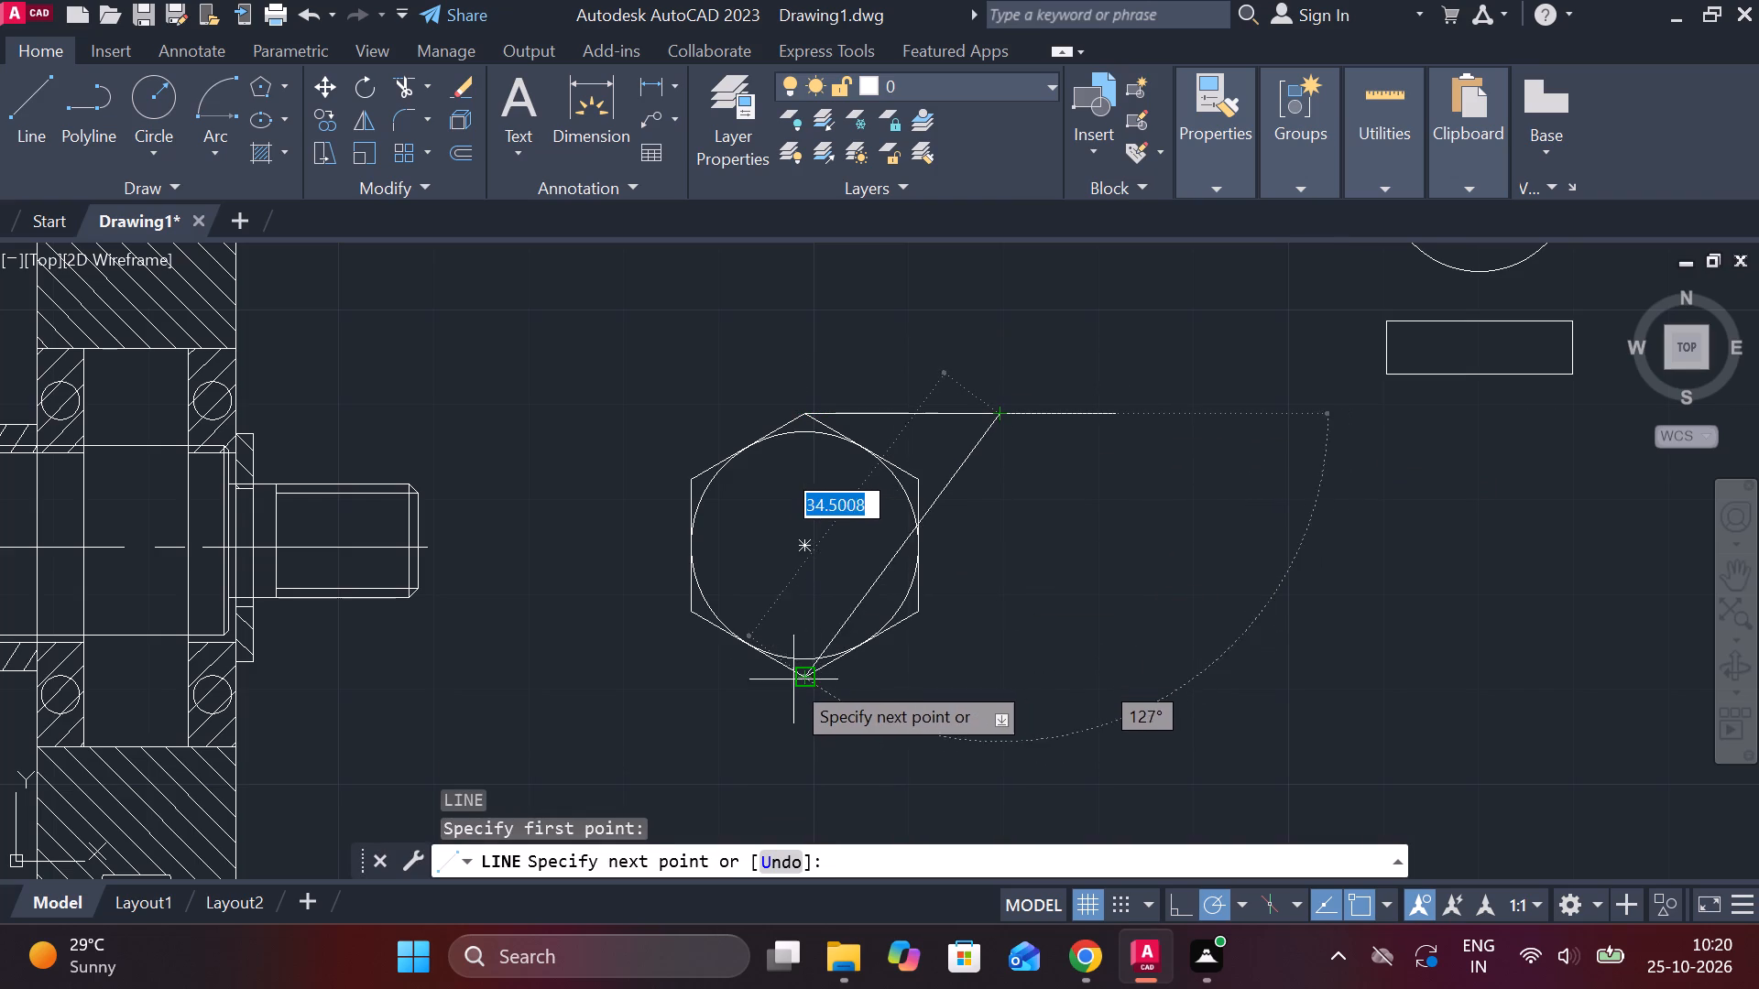
click(987, 675)
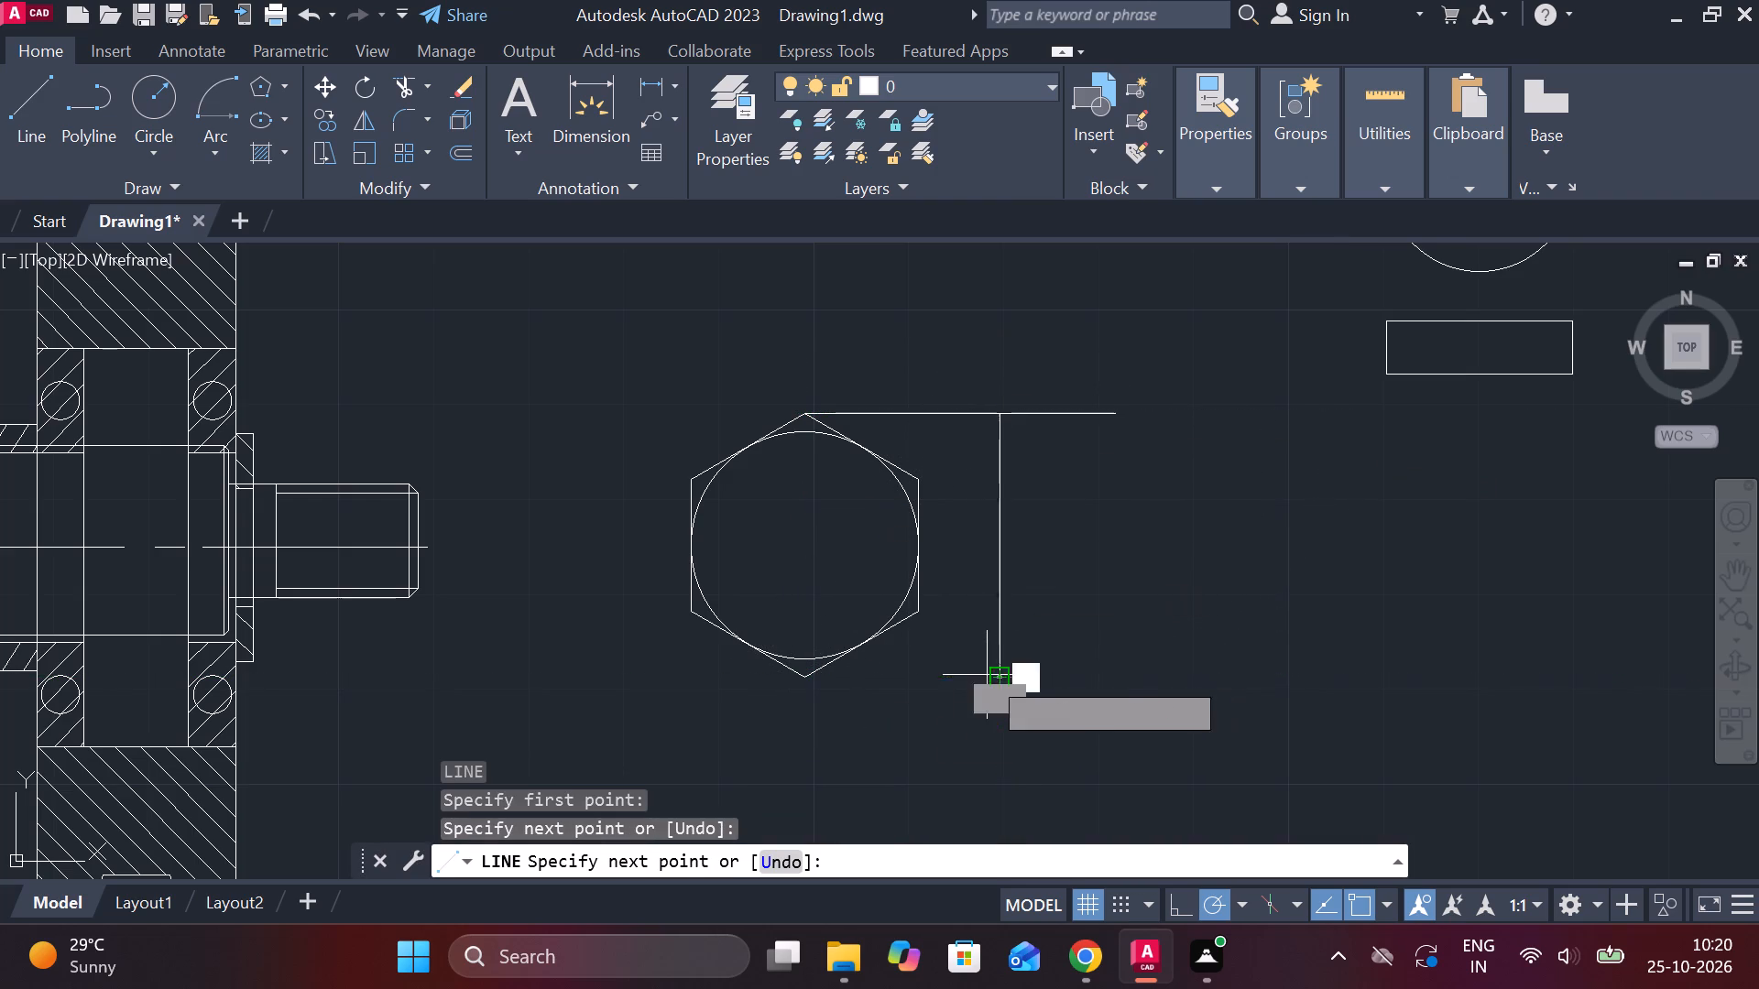
text(12)
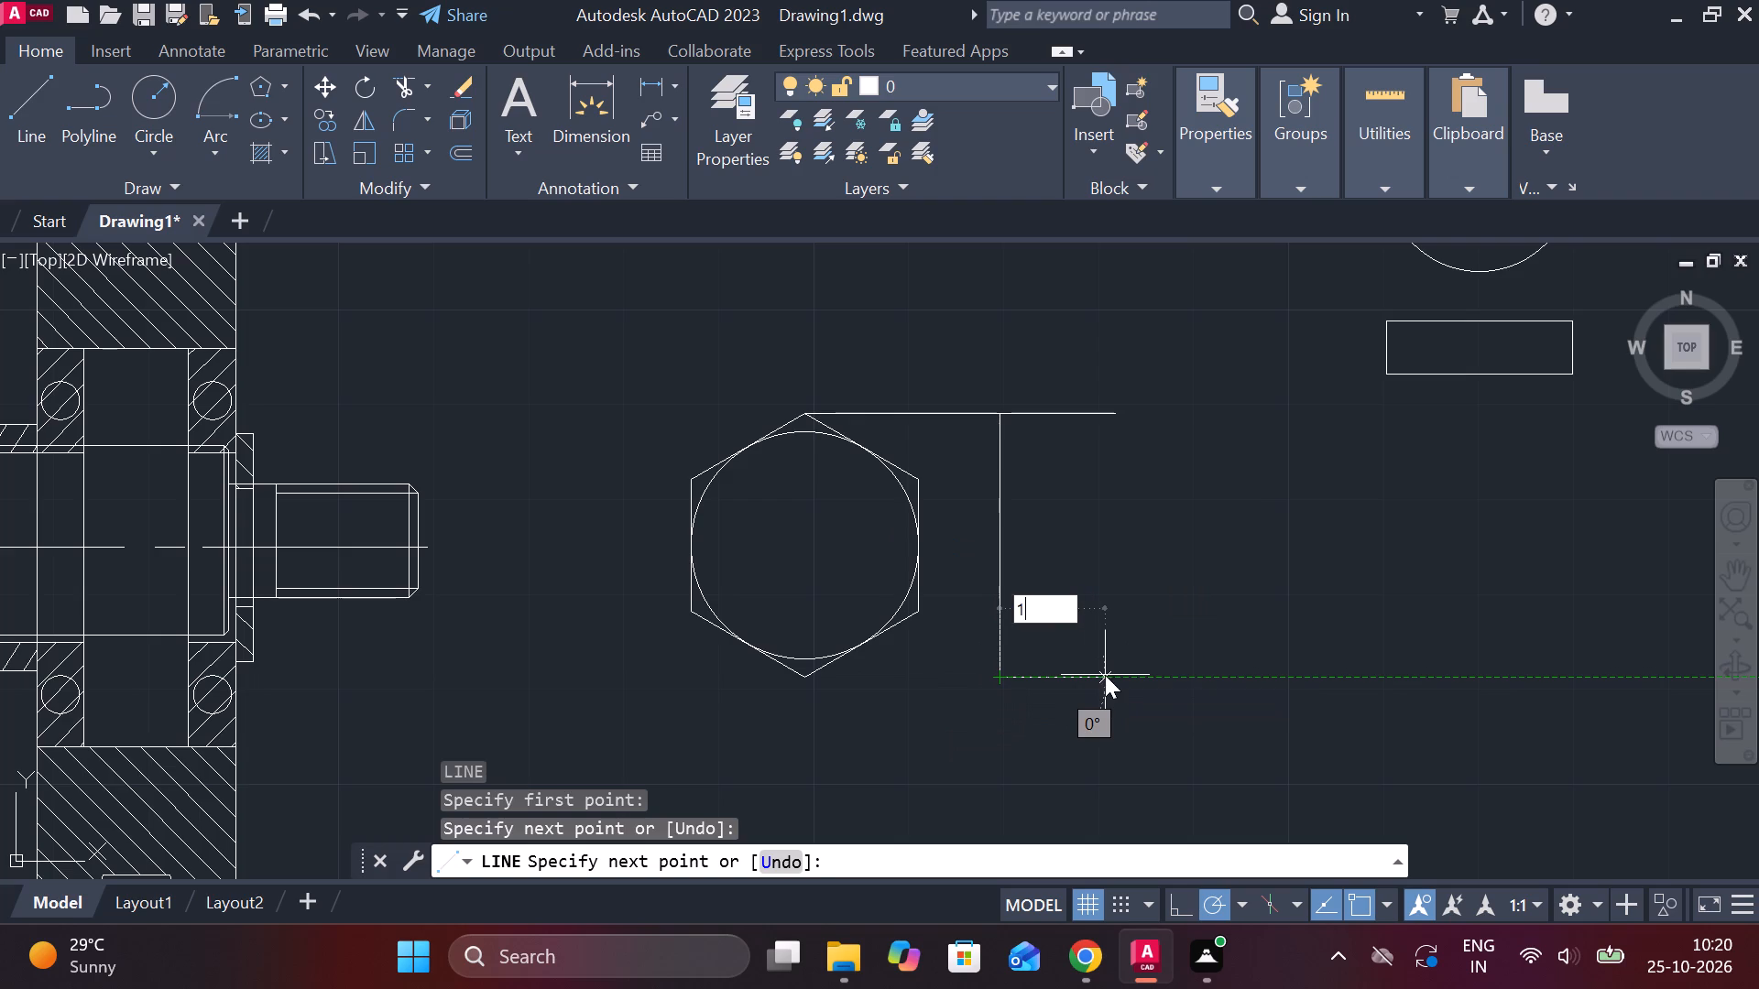
key(space)
click(1110, 386)
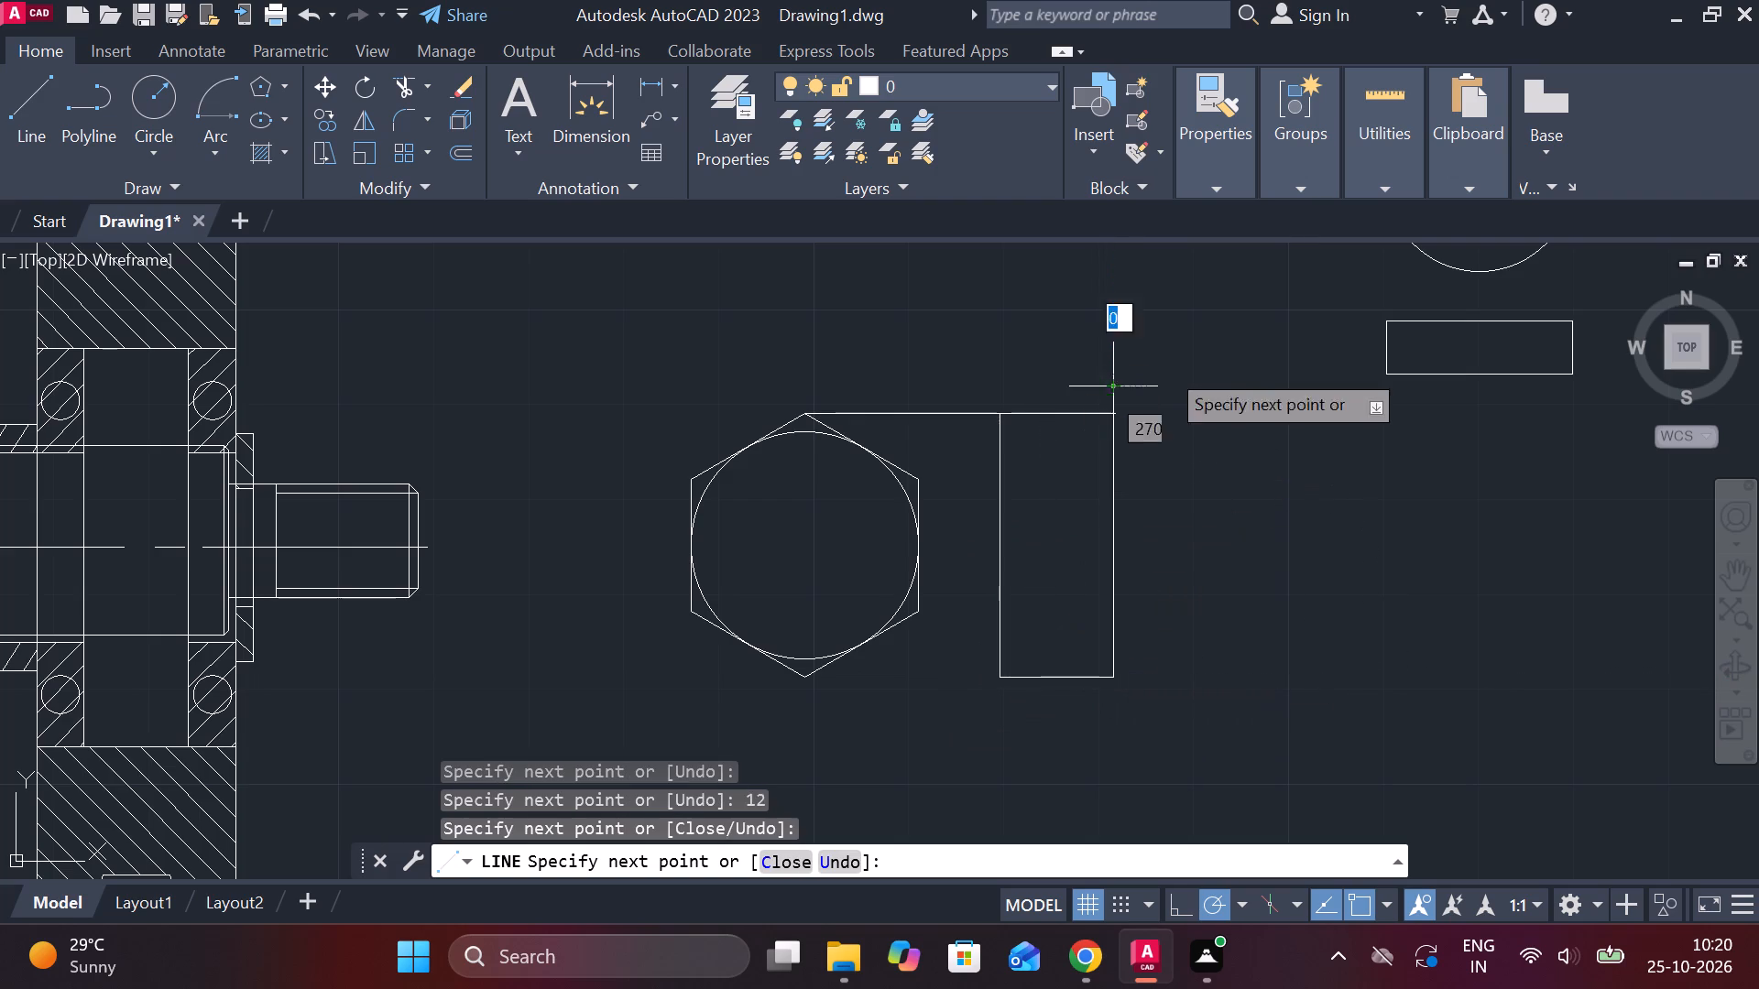
key(Escape)
Trim the overhanging line ends at the side view's top corner and the projection line between the hexagon and the side view.
text(TR)
key(space)
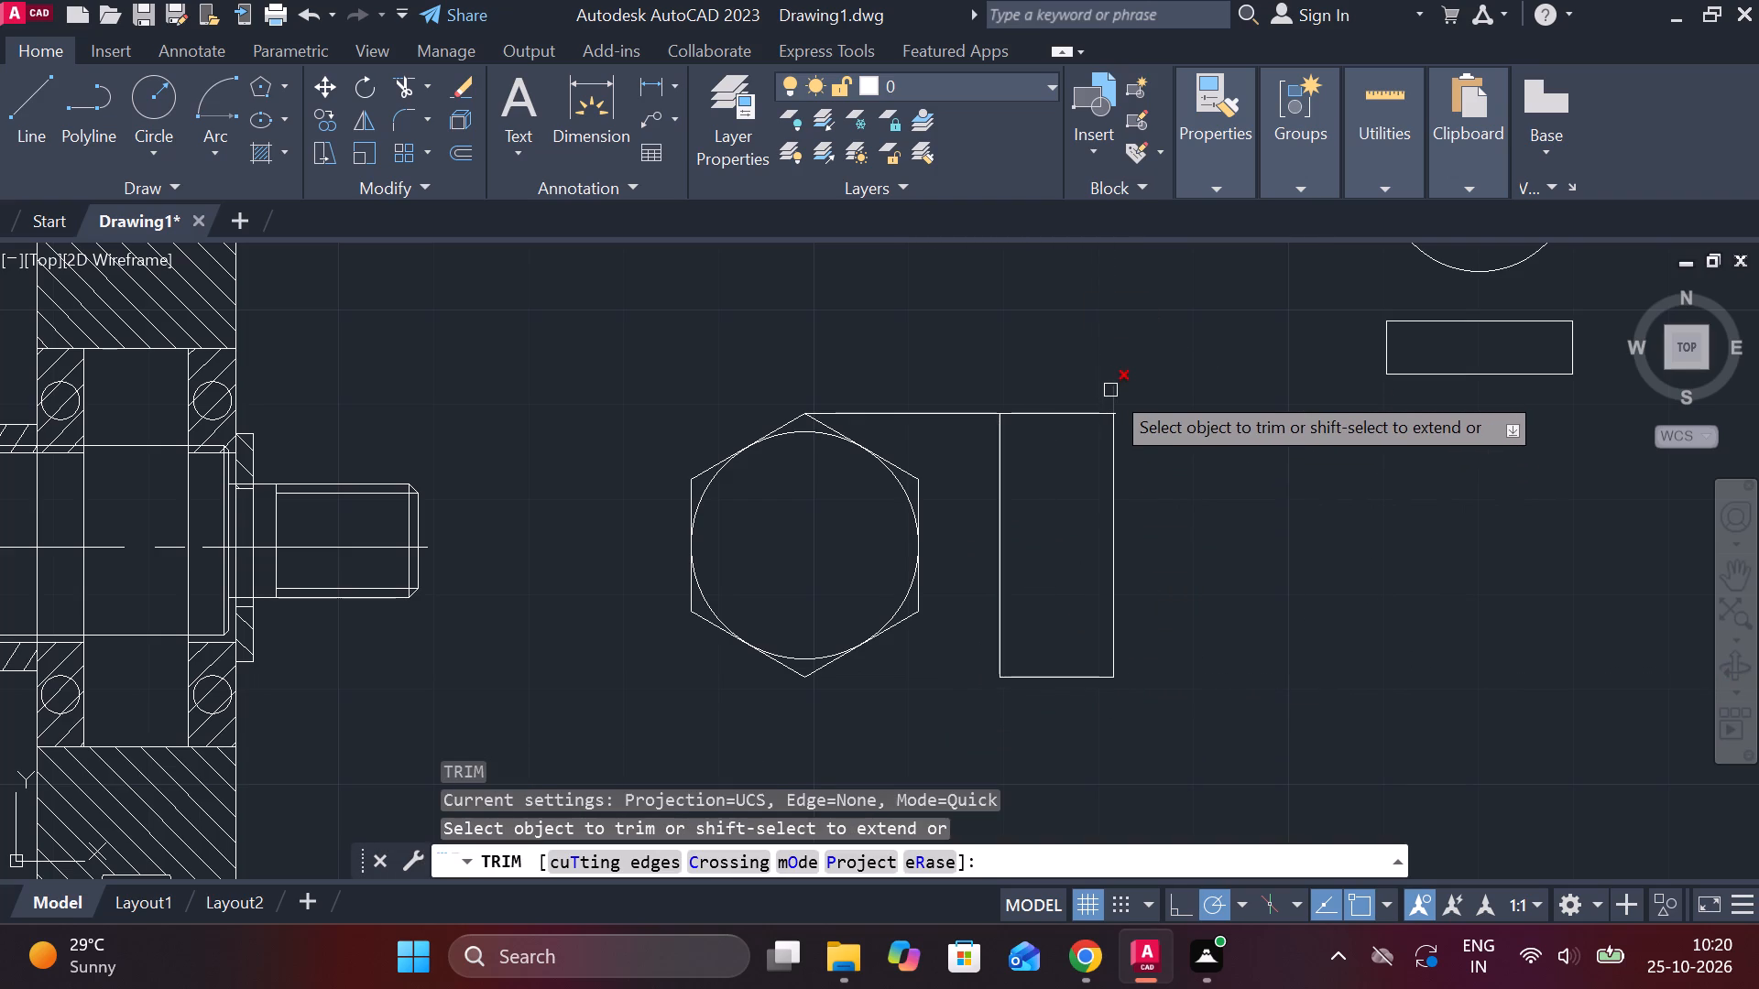
click(1110, 390)
click(1125, 411)
scroll(1125, 411, up, 2)
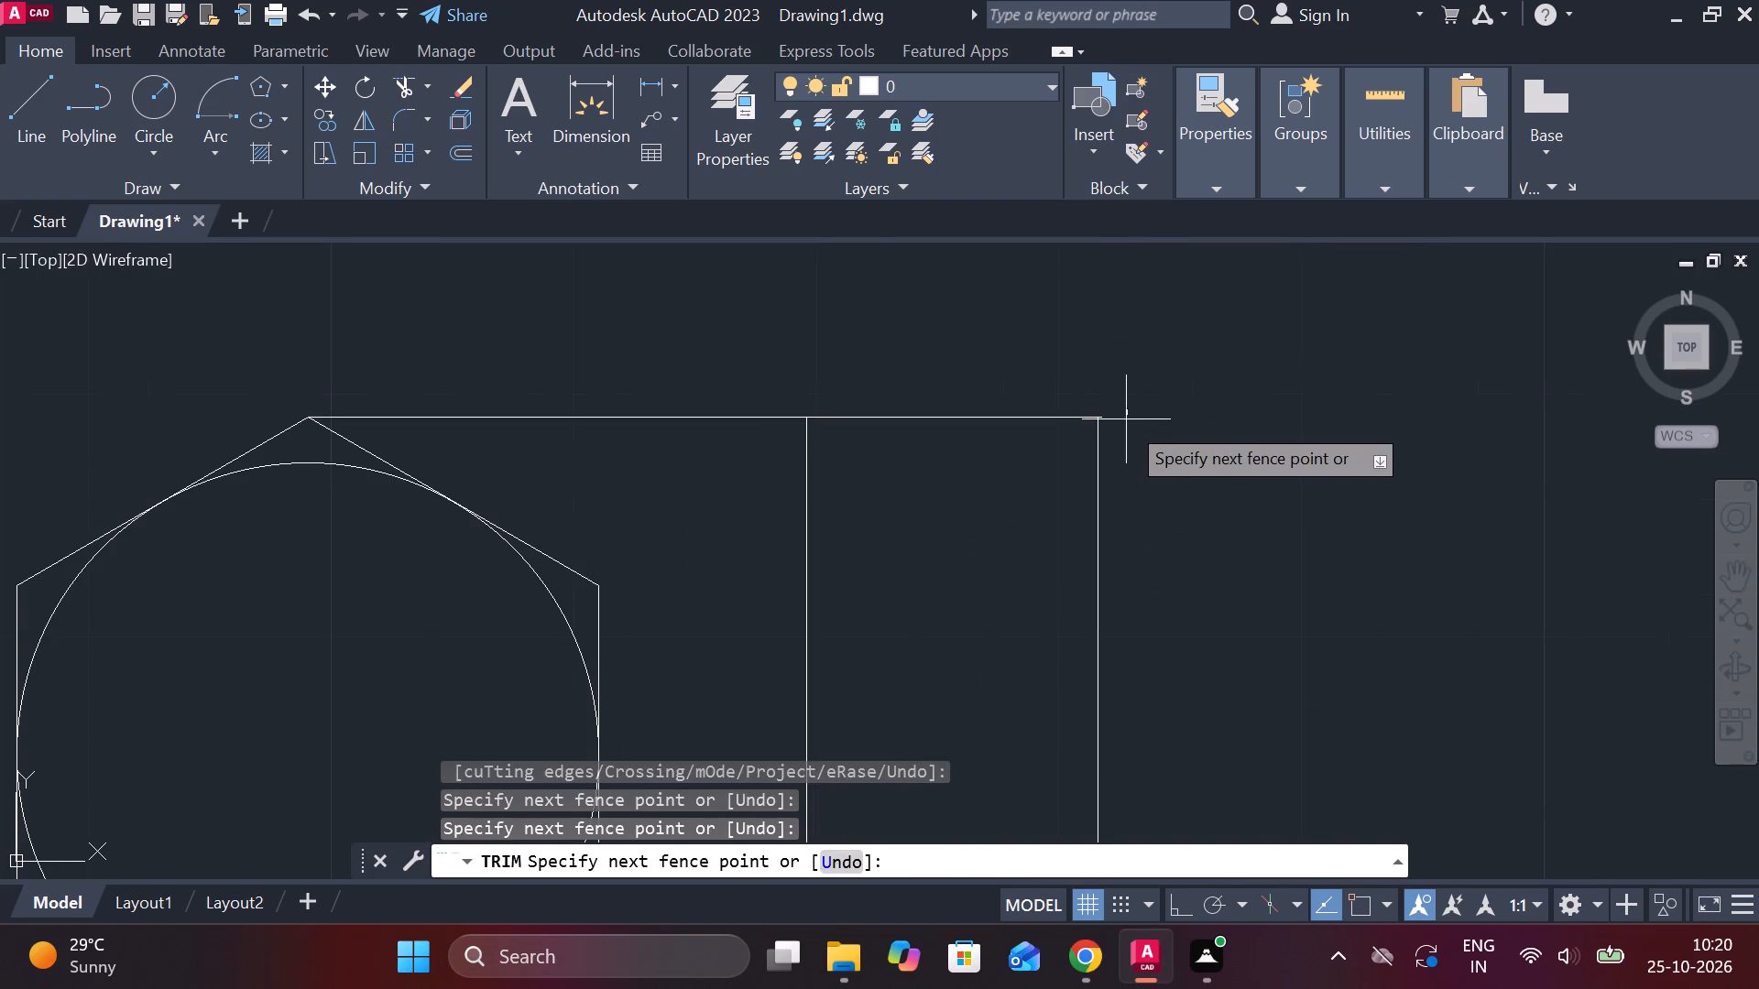
click(1124, 430)
scroll(1105, 423, up, 3)
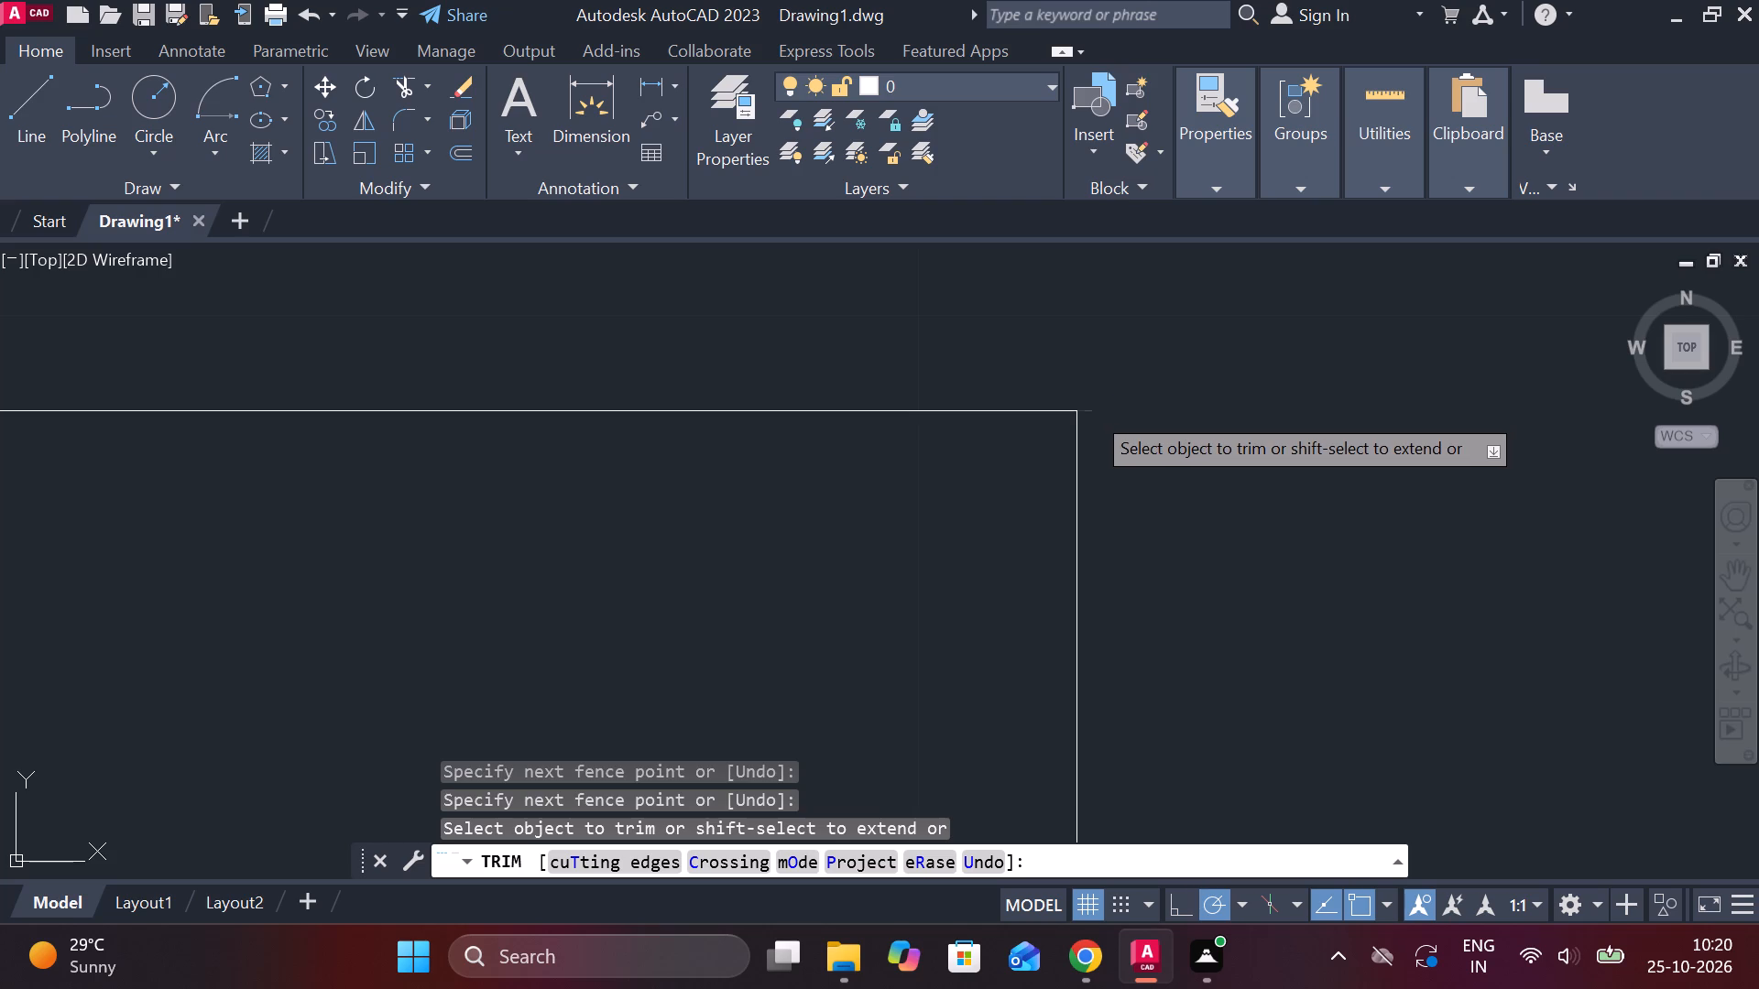
click(1091, 411)
scroll(1140, 433, down, 3)
click(749, 425)
scroll(749, 425, down, 3)
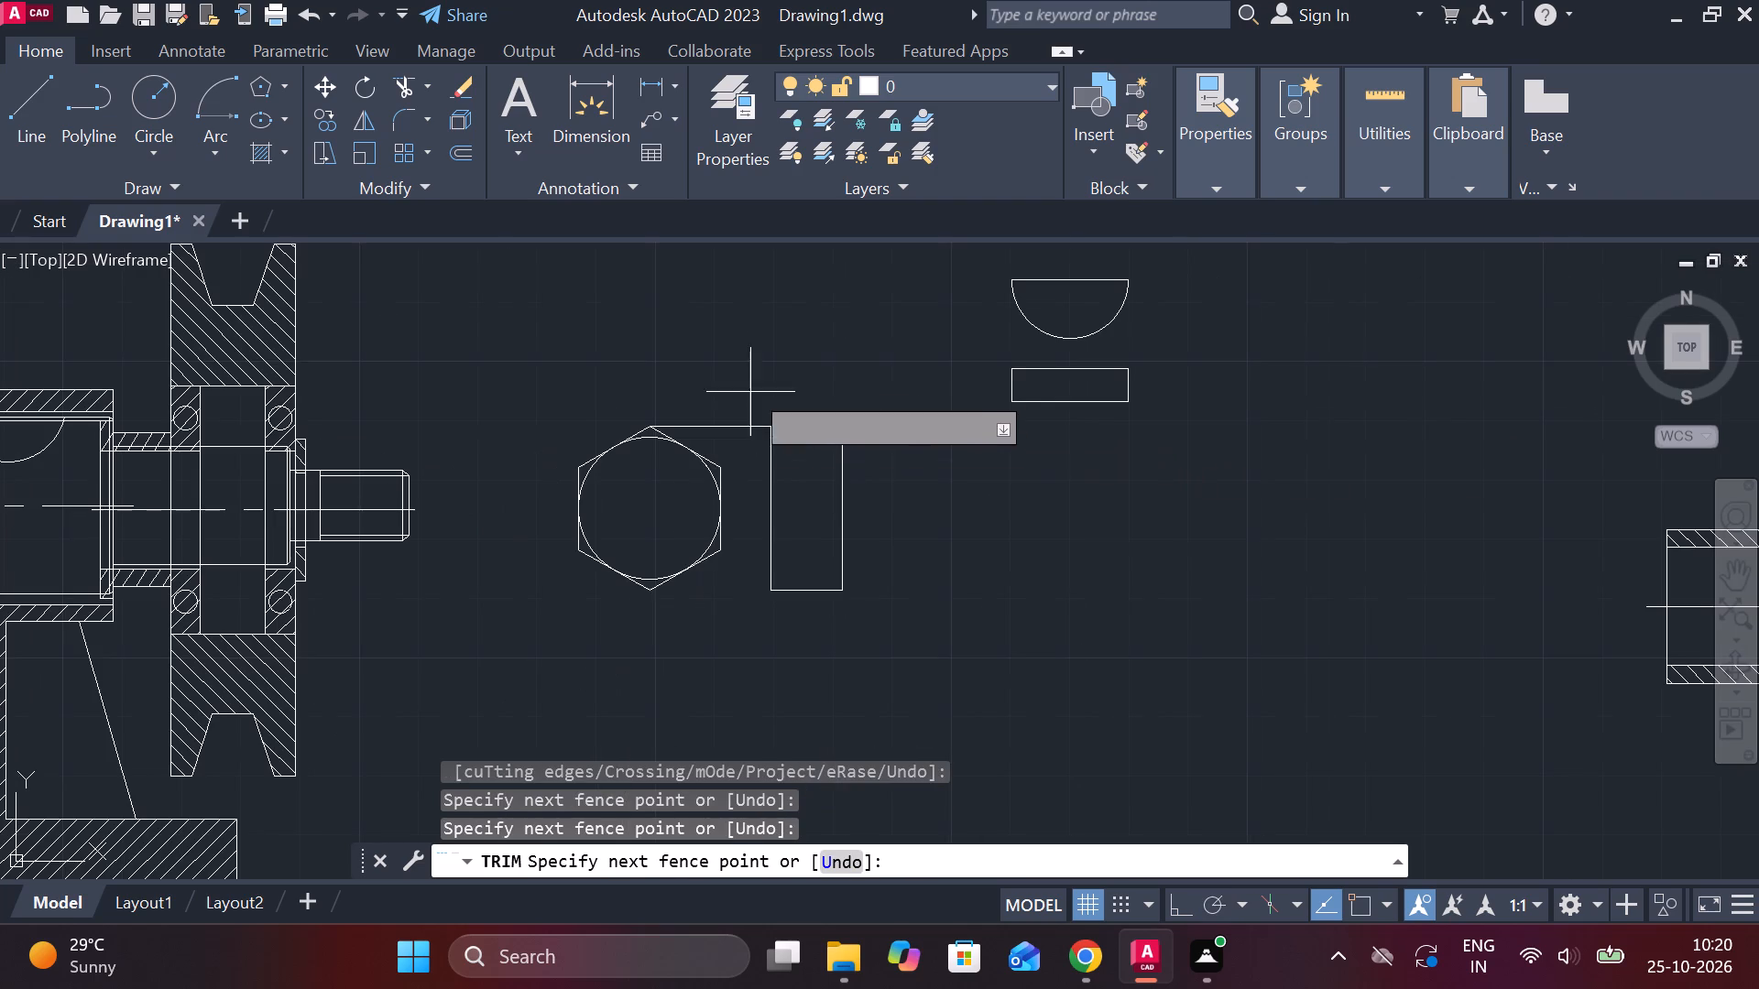
click(737, 472)
scroll(874, 515, up, 2)
middle_drag(942, 549, 1056, 561)
key(Escape)
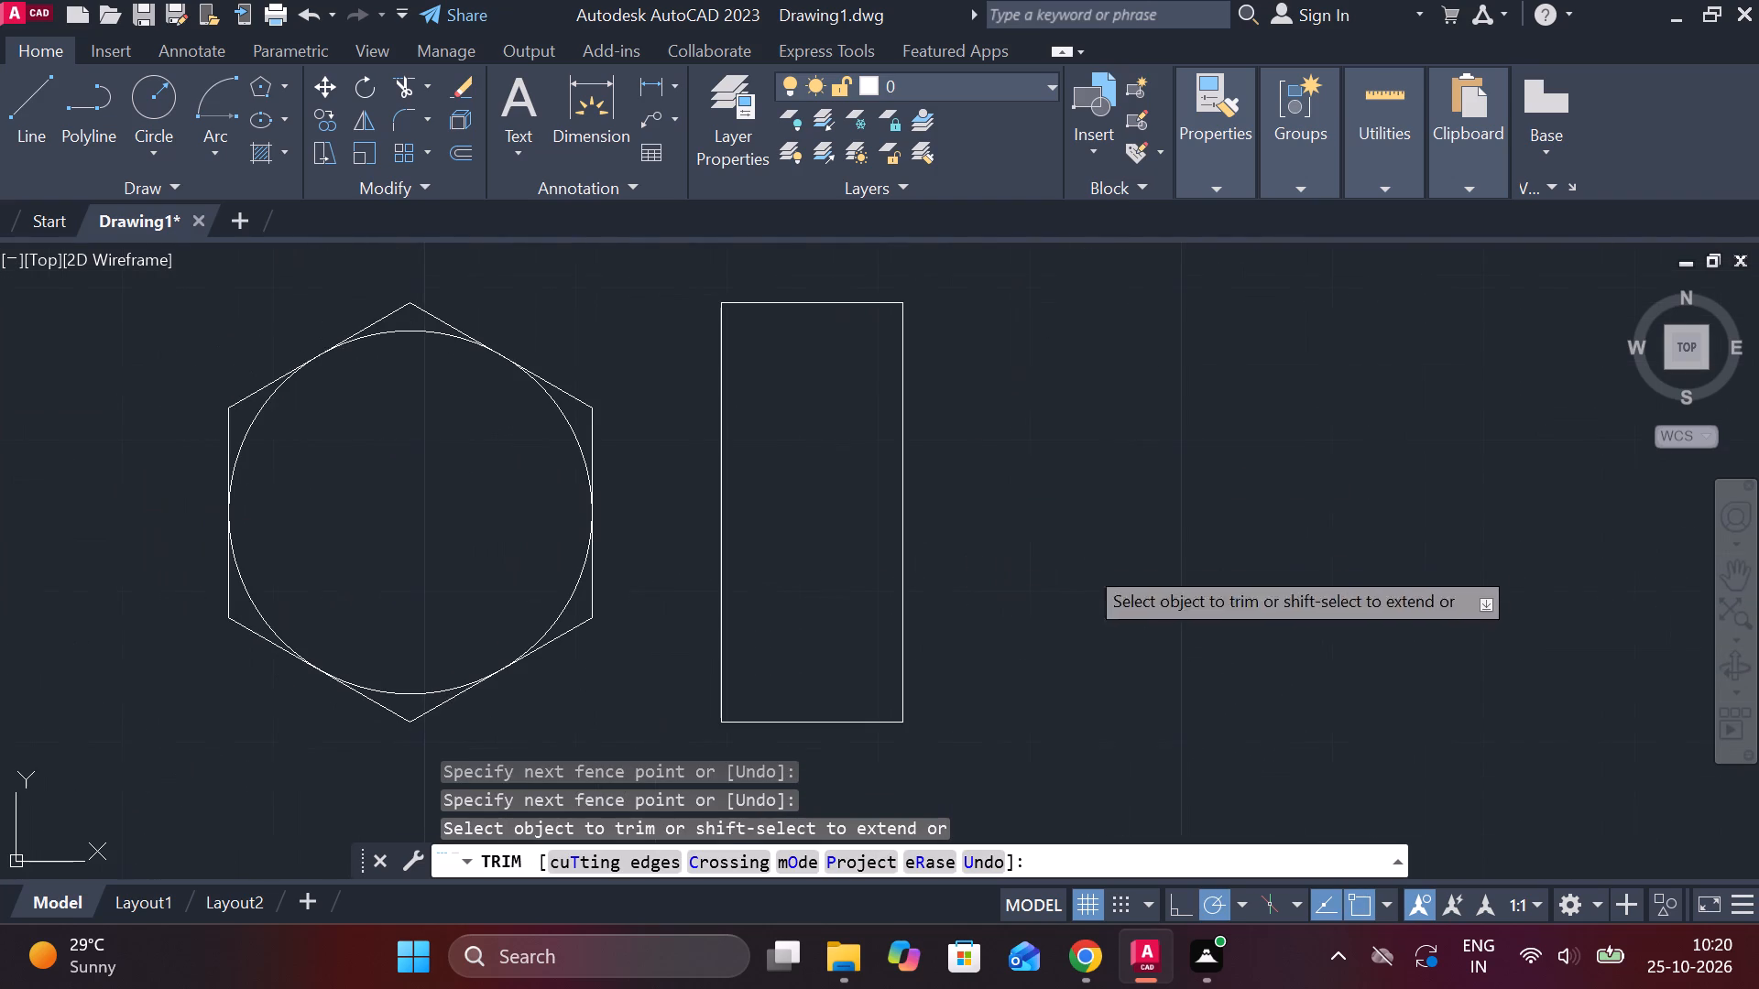
Draw horizontal projection lines from the hexagon's upper and lower side vertices across the side-view rectangle.
key(l)
key(Return)
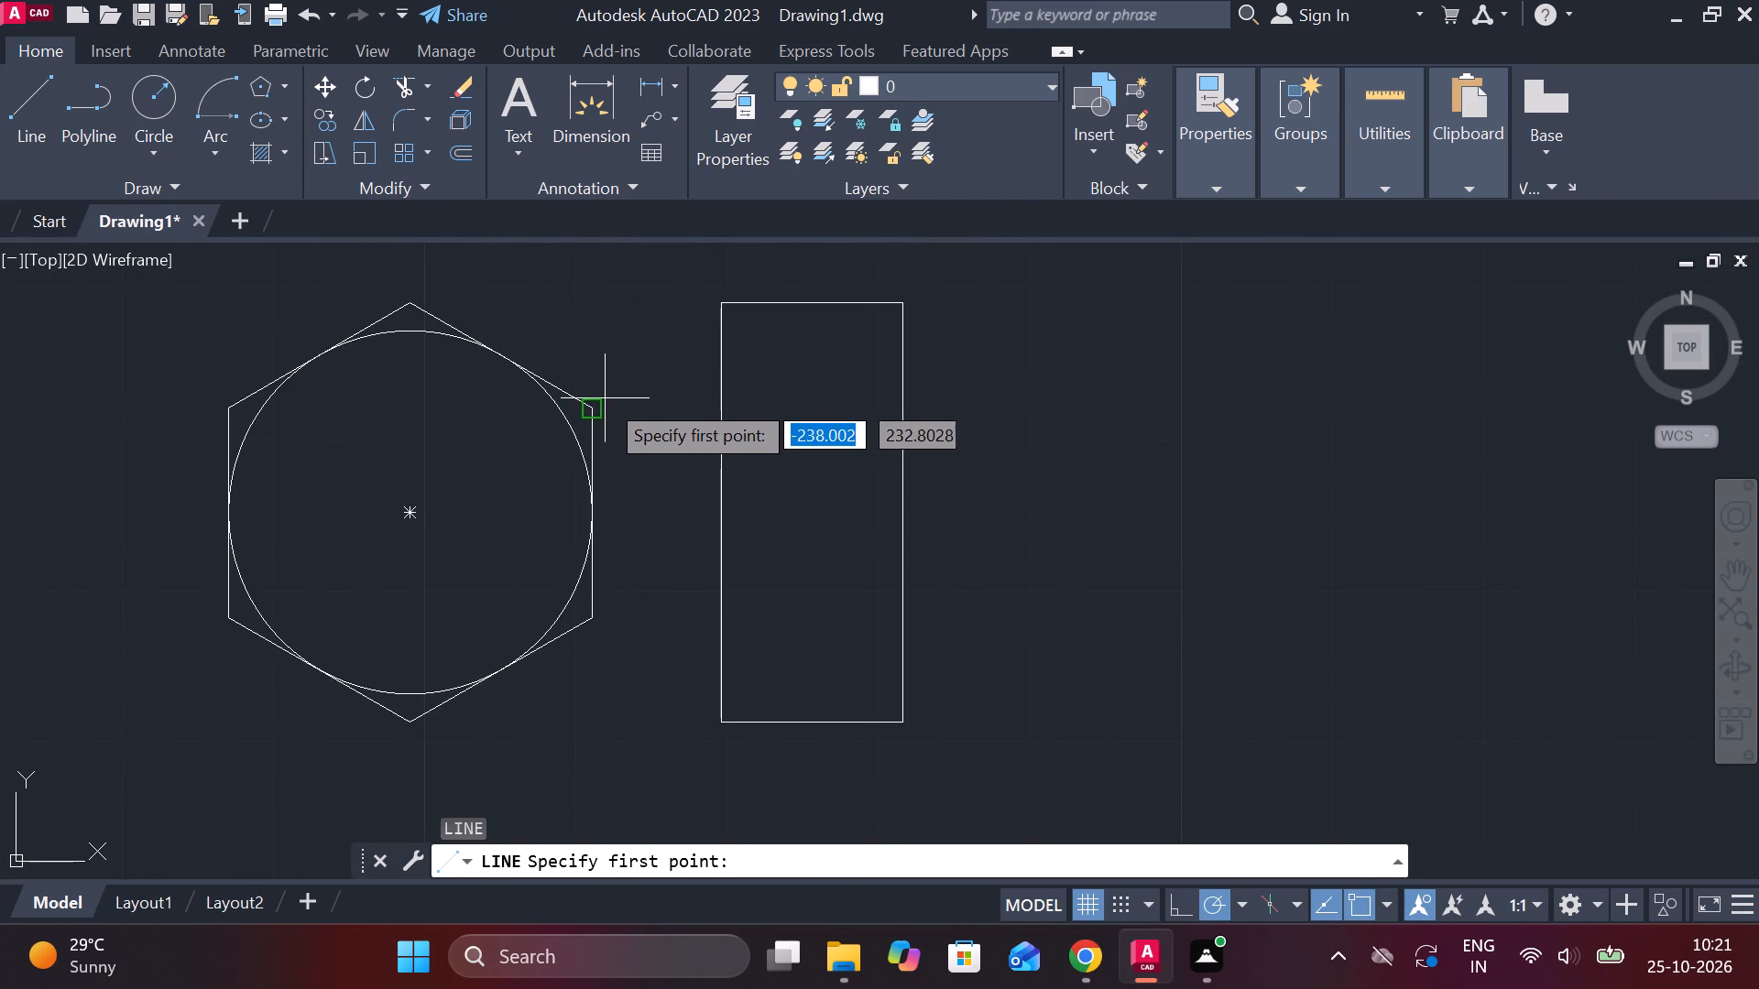
click(599, 411)
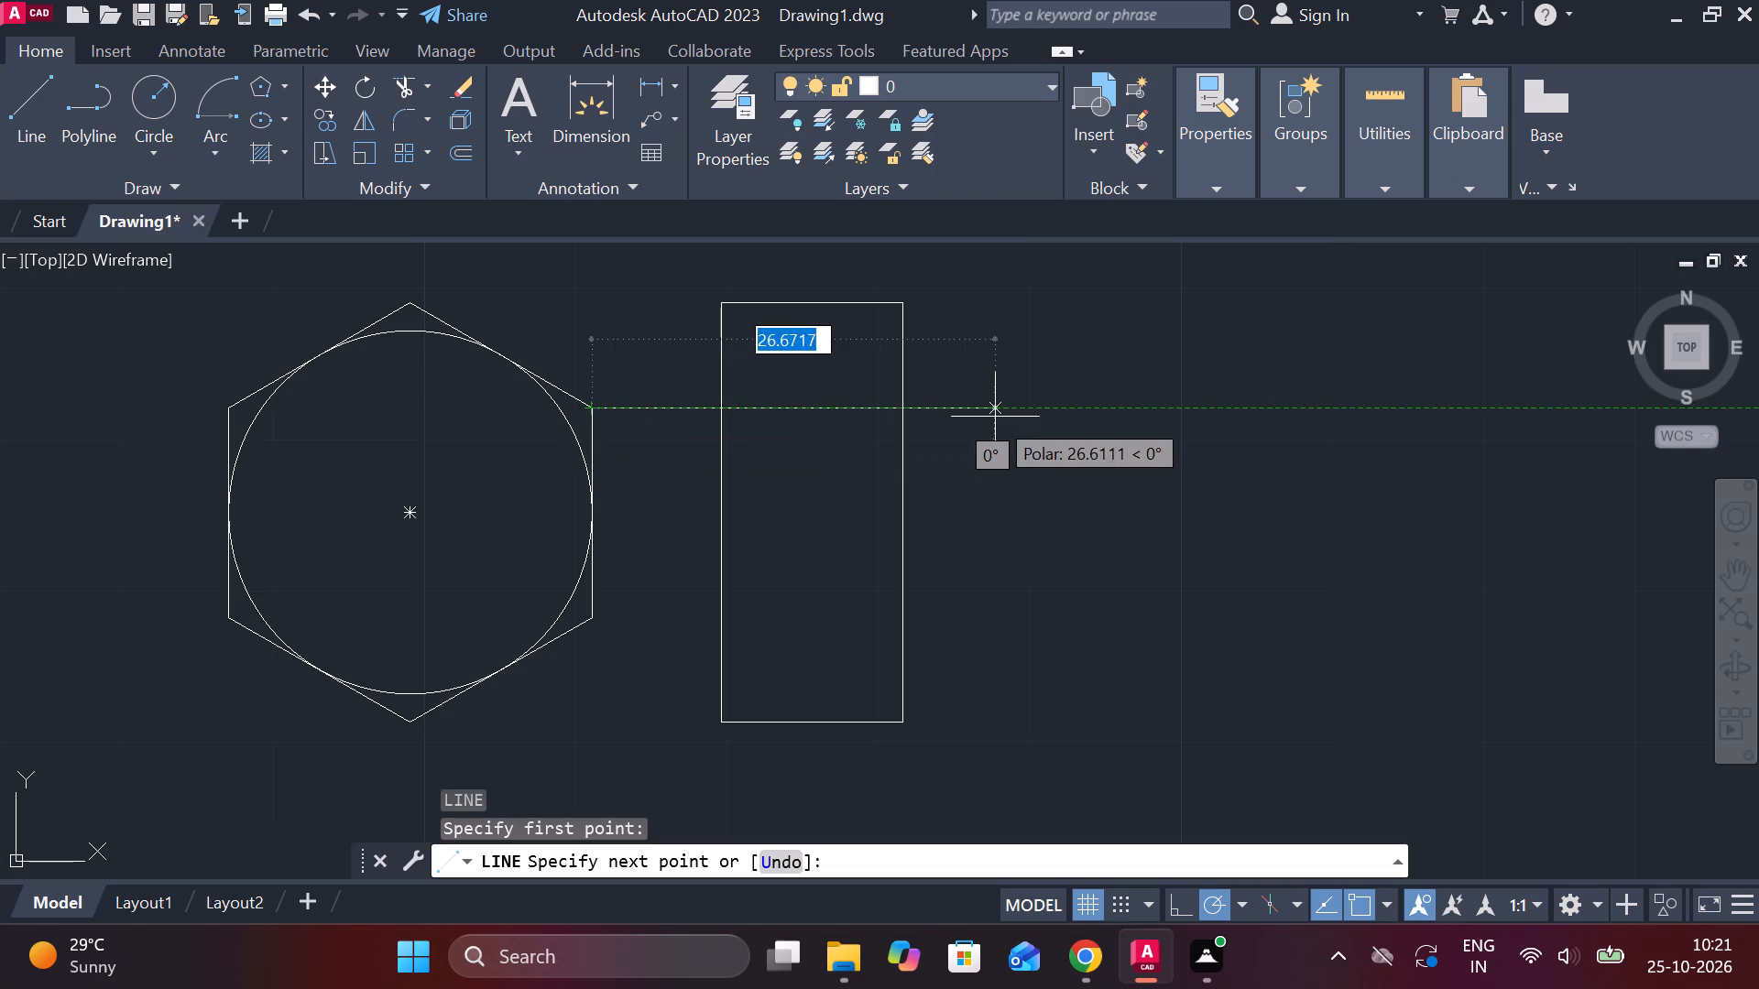
click(995, 417)
key(Escape)
key(space)
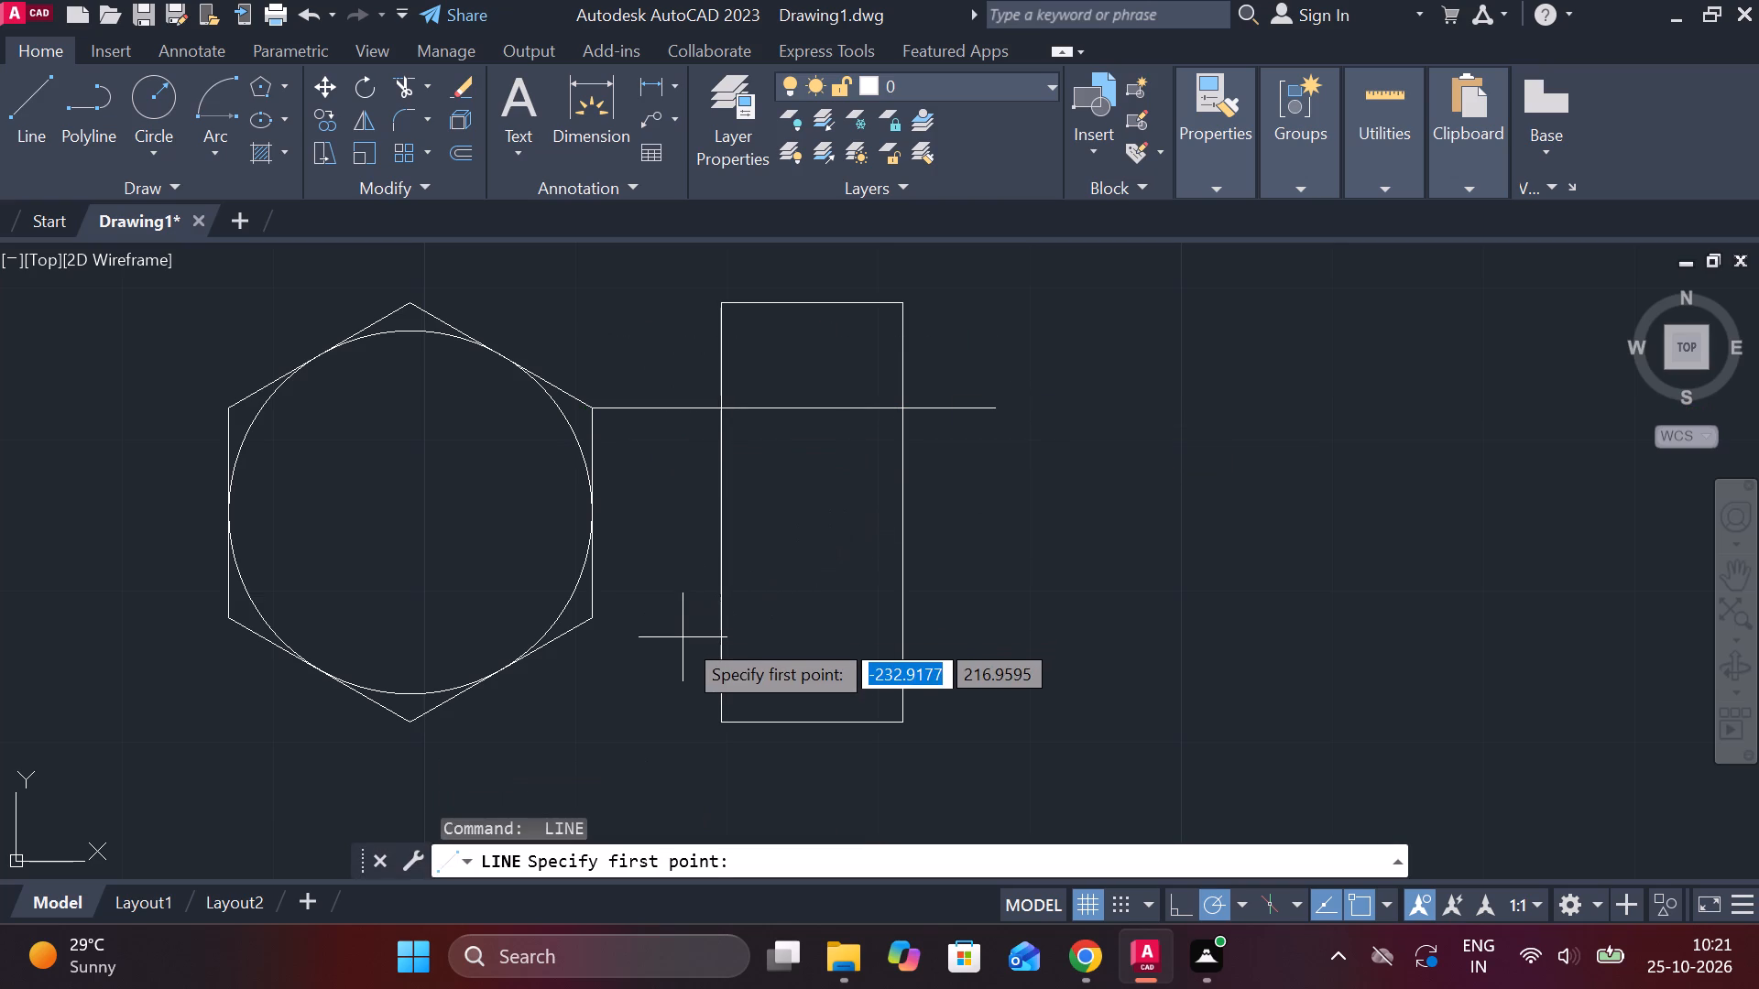
click(604, 621)
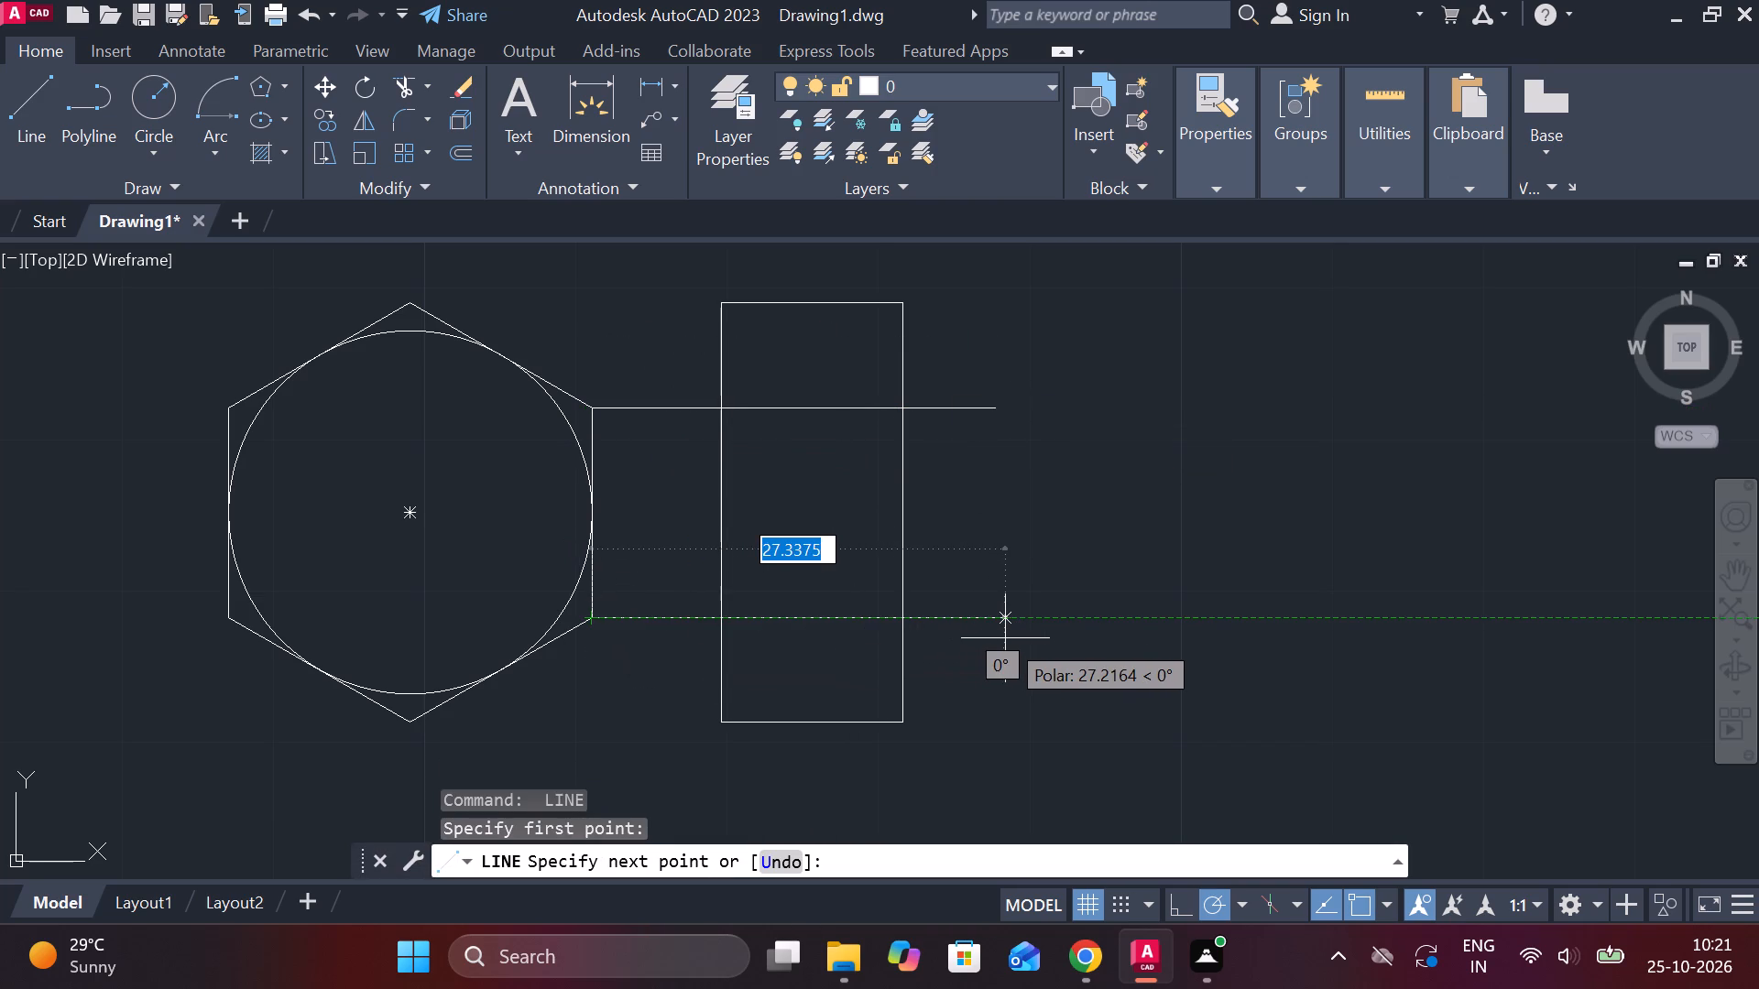
click(1005, 638)
key(Escape)
Trim both projection lines on either side of the rectangle so only the parts inside it are left.
text(TR)
key(space)
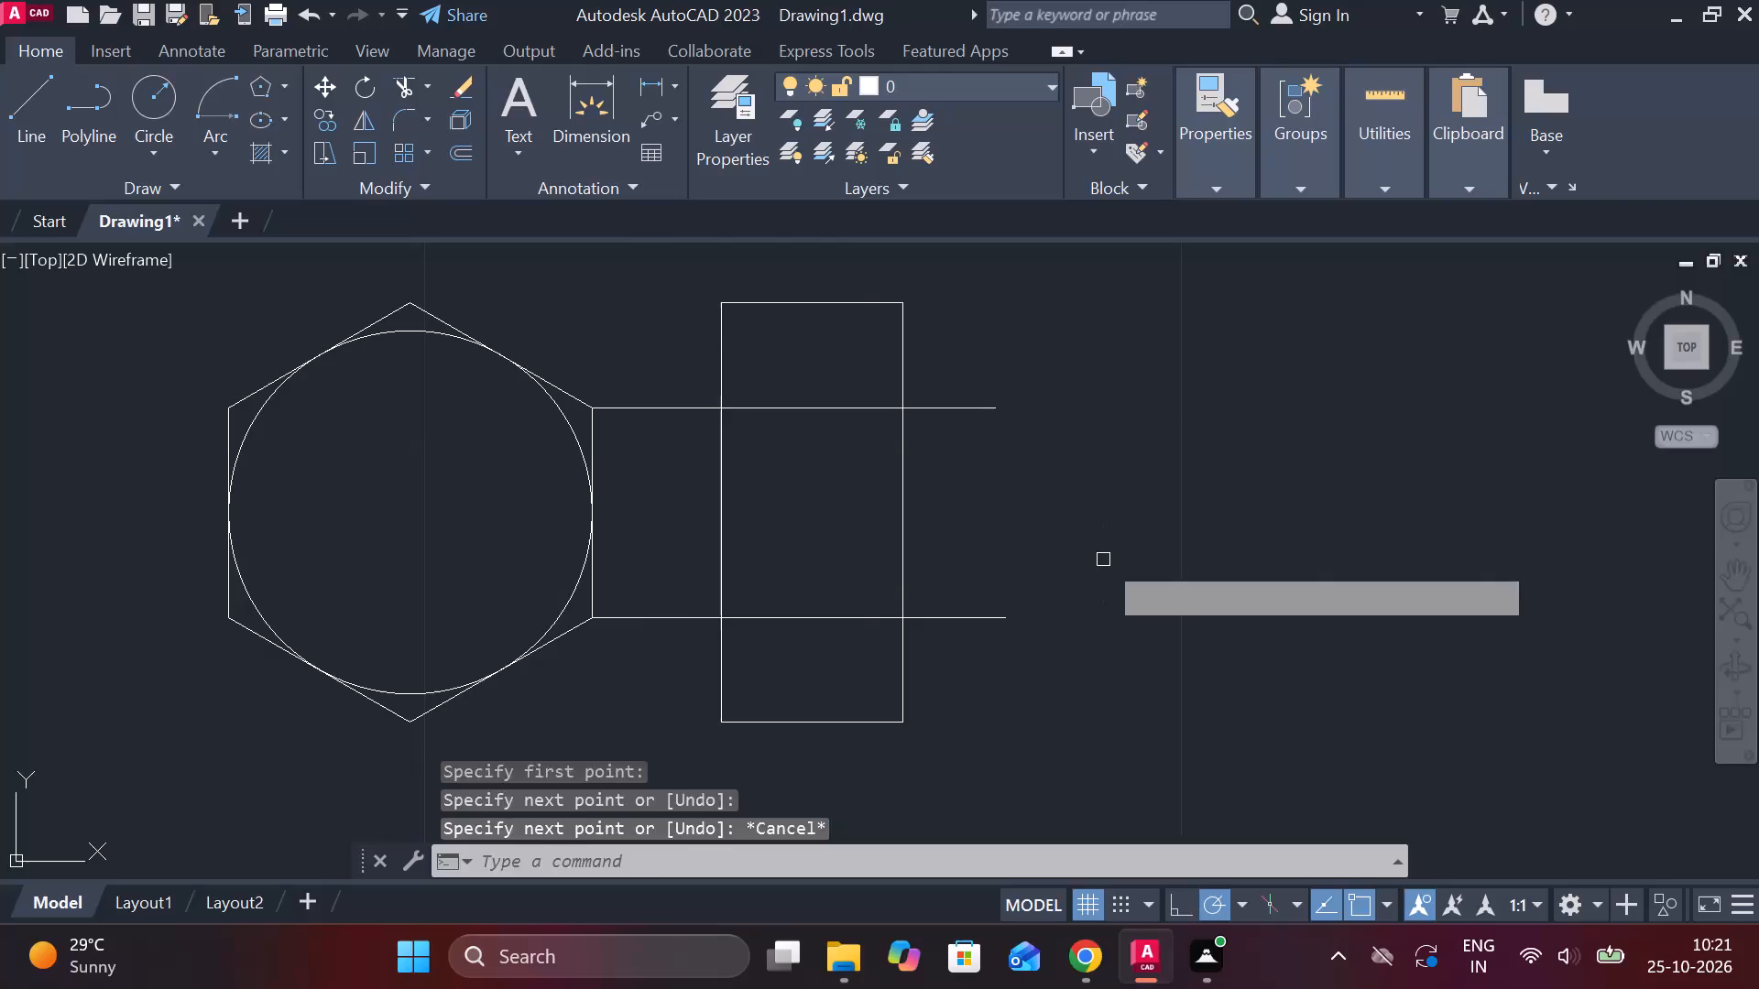
drag(932, 361, 990, 700)
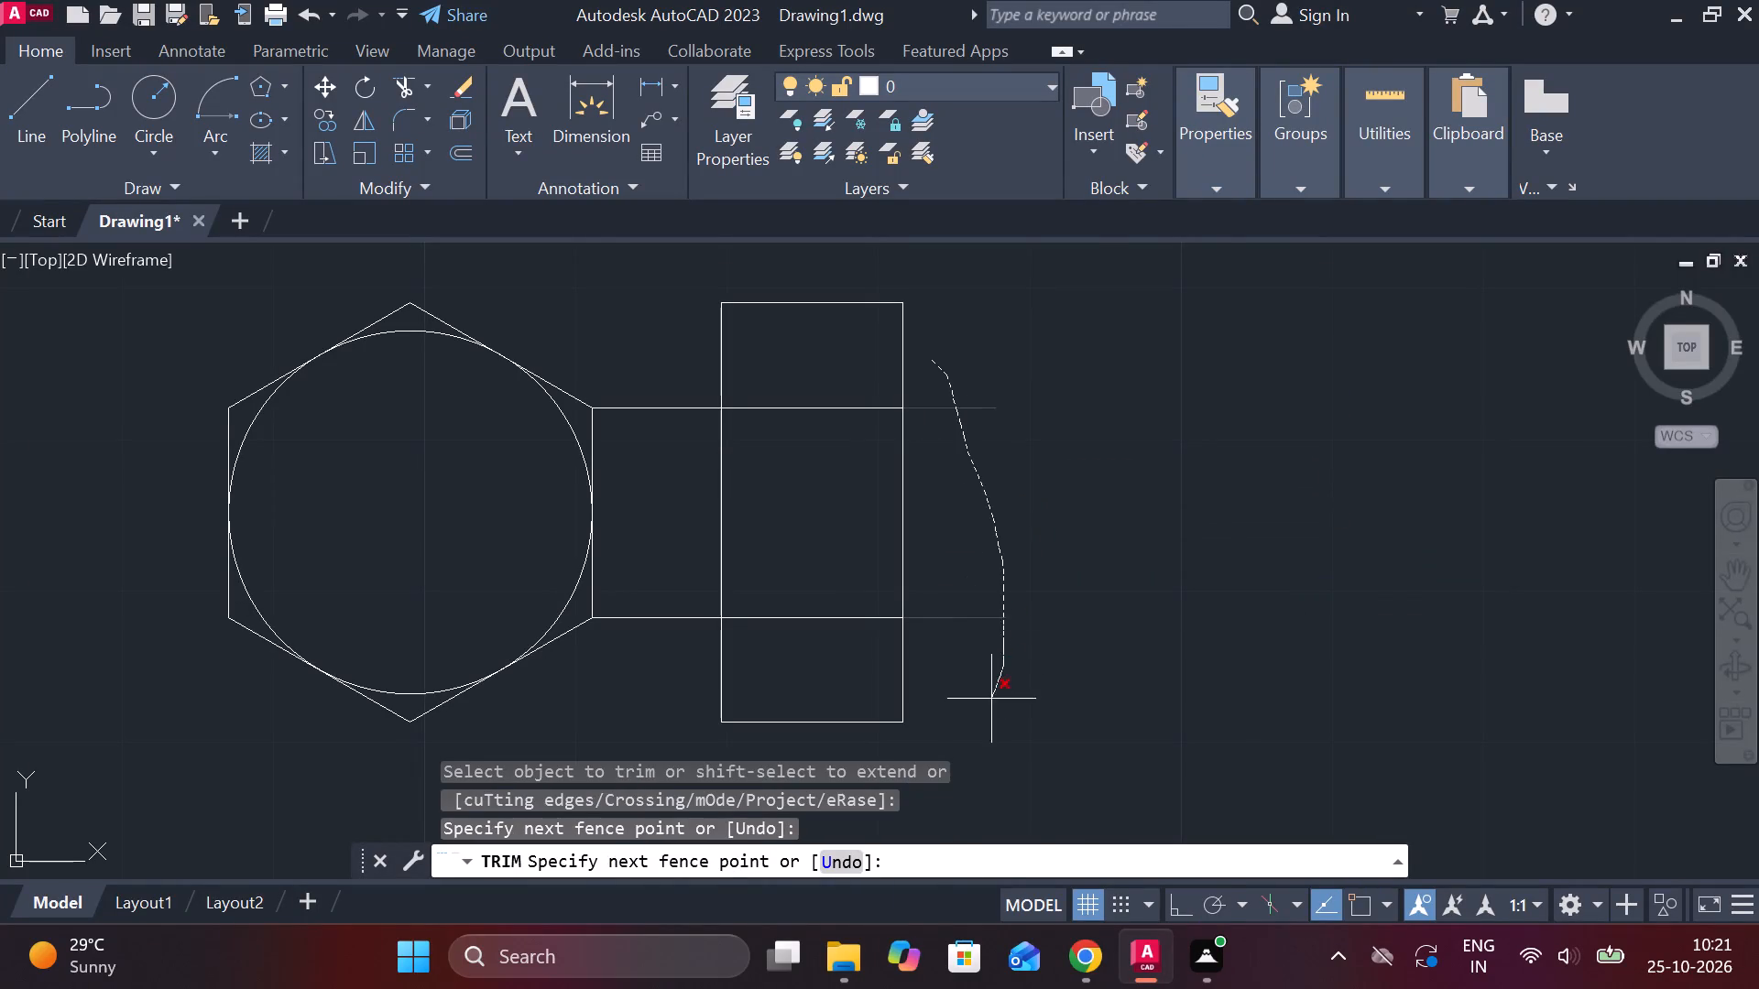
drag(990, 700, 990, 701)
drag(637, 361, 658, 675)
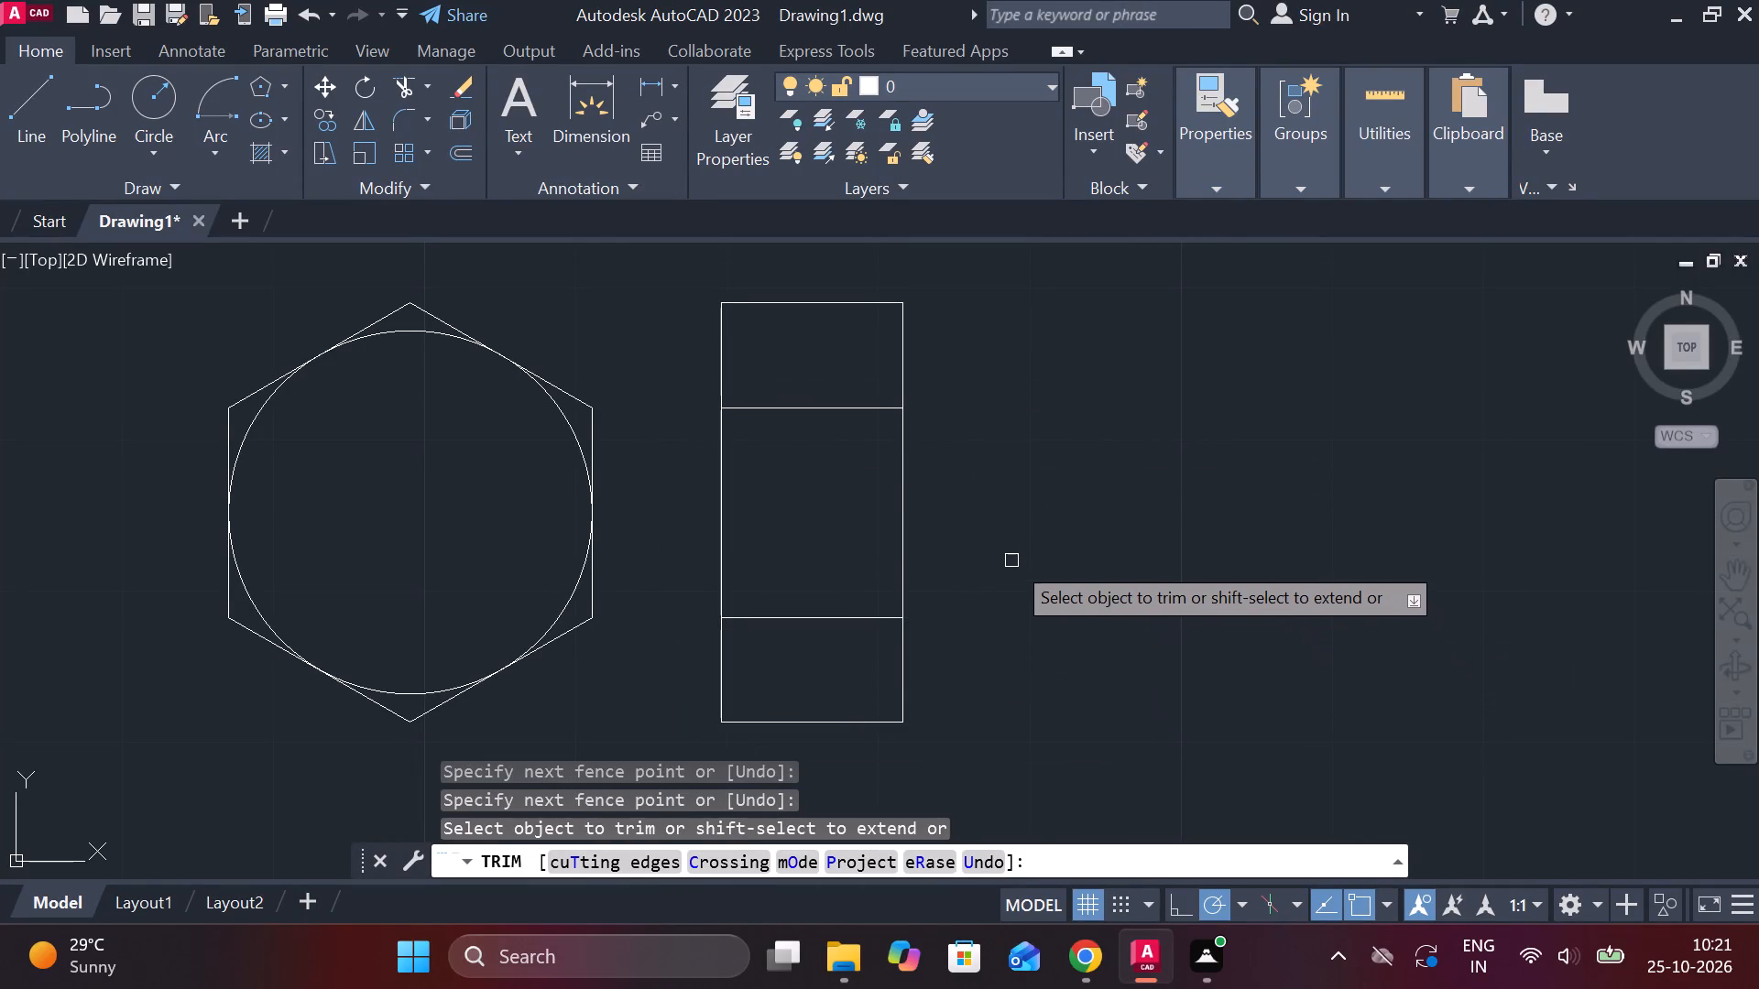
middle_drag(1037, 560, 1164, 538)
key(Escape)
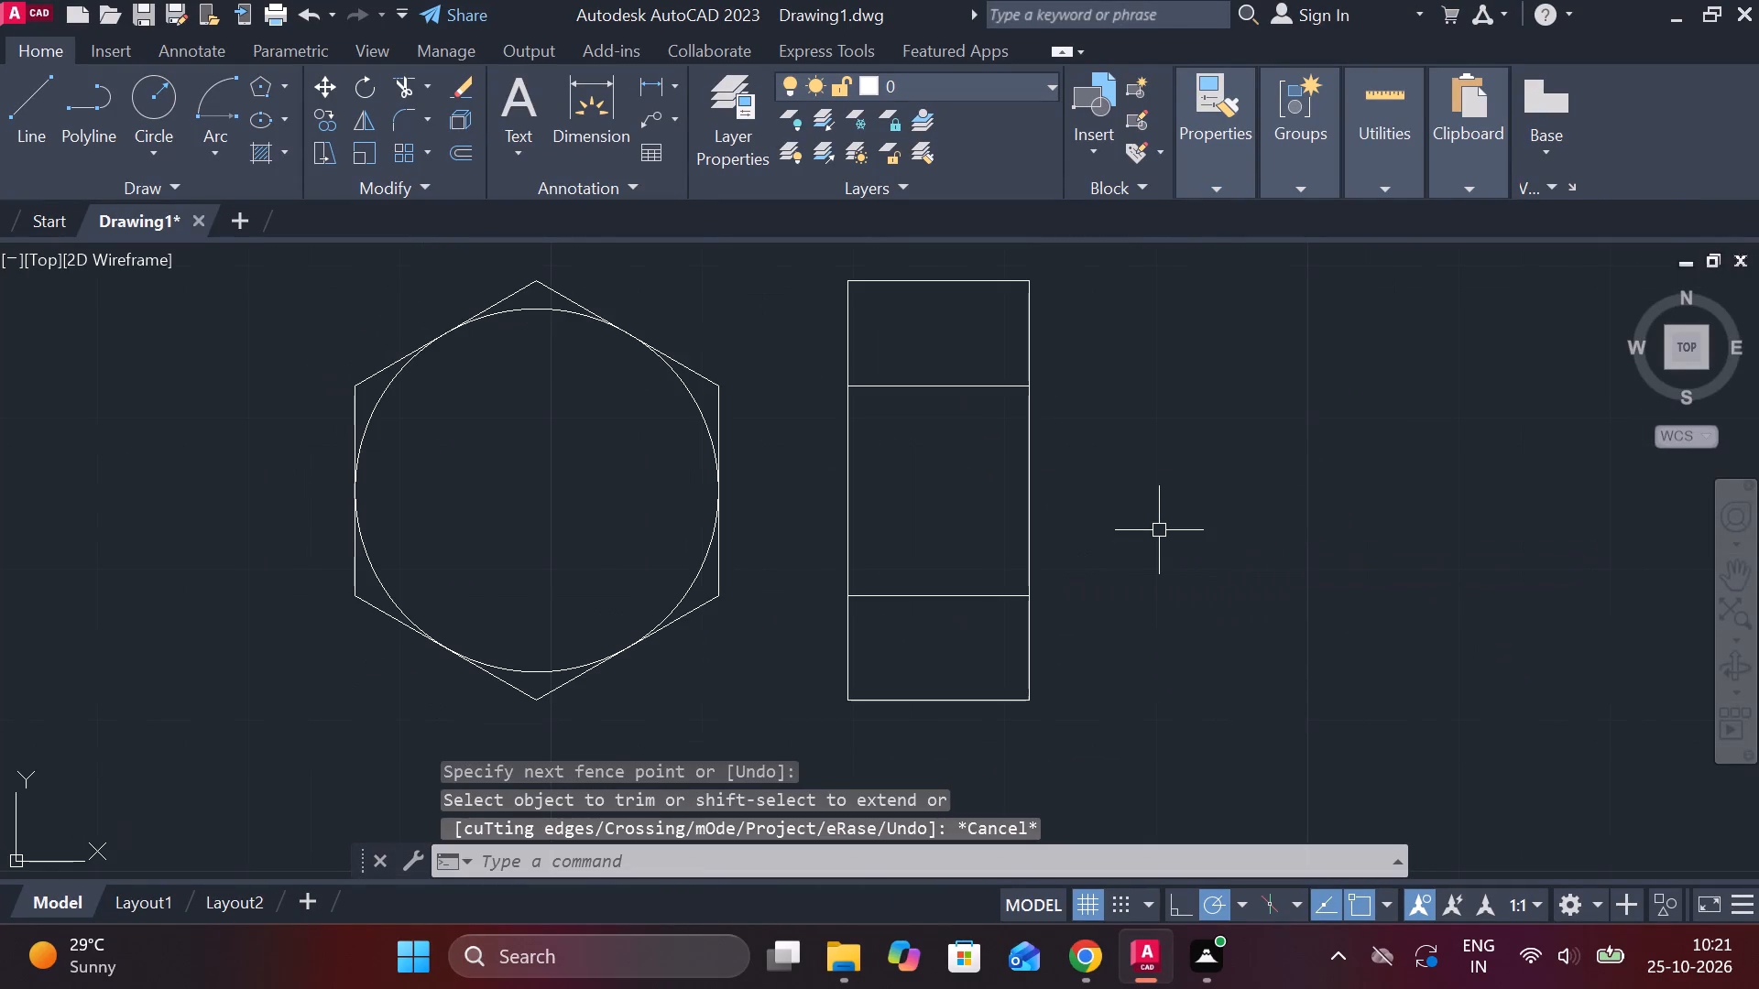
Draw a horizontal line across the side-view rectangle between the midpoints of its two vertical edges.
key(l)
key(Return)
click(856, 484)
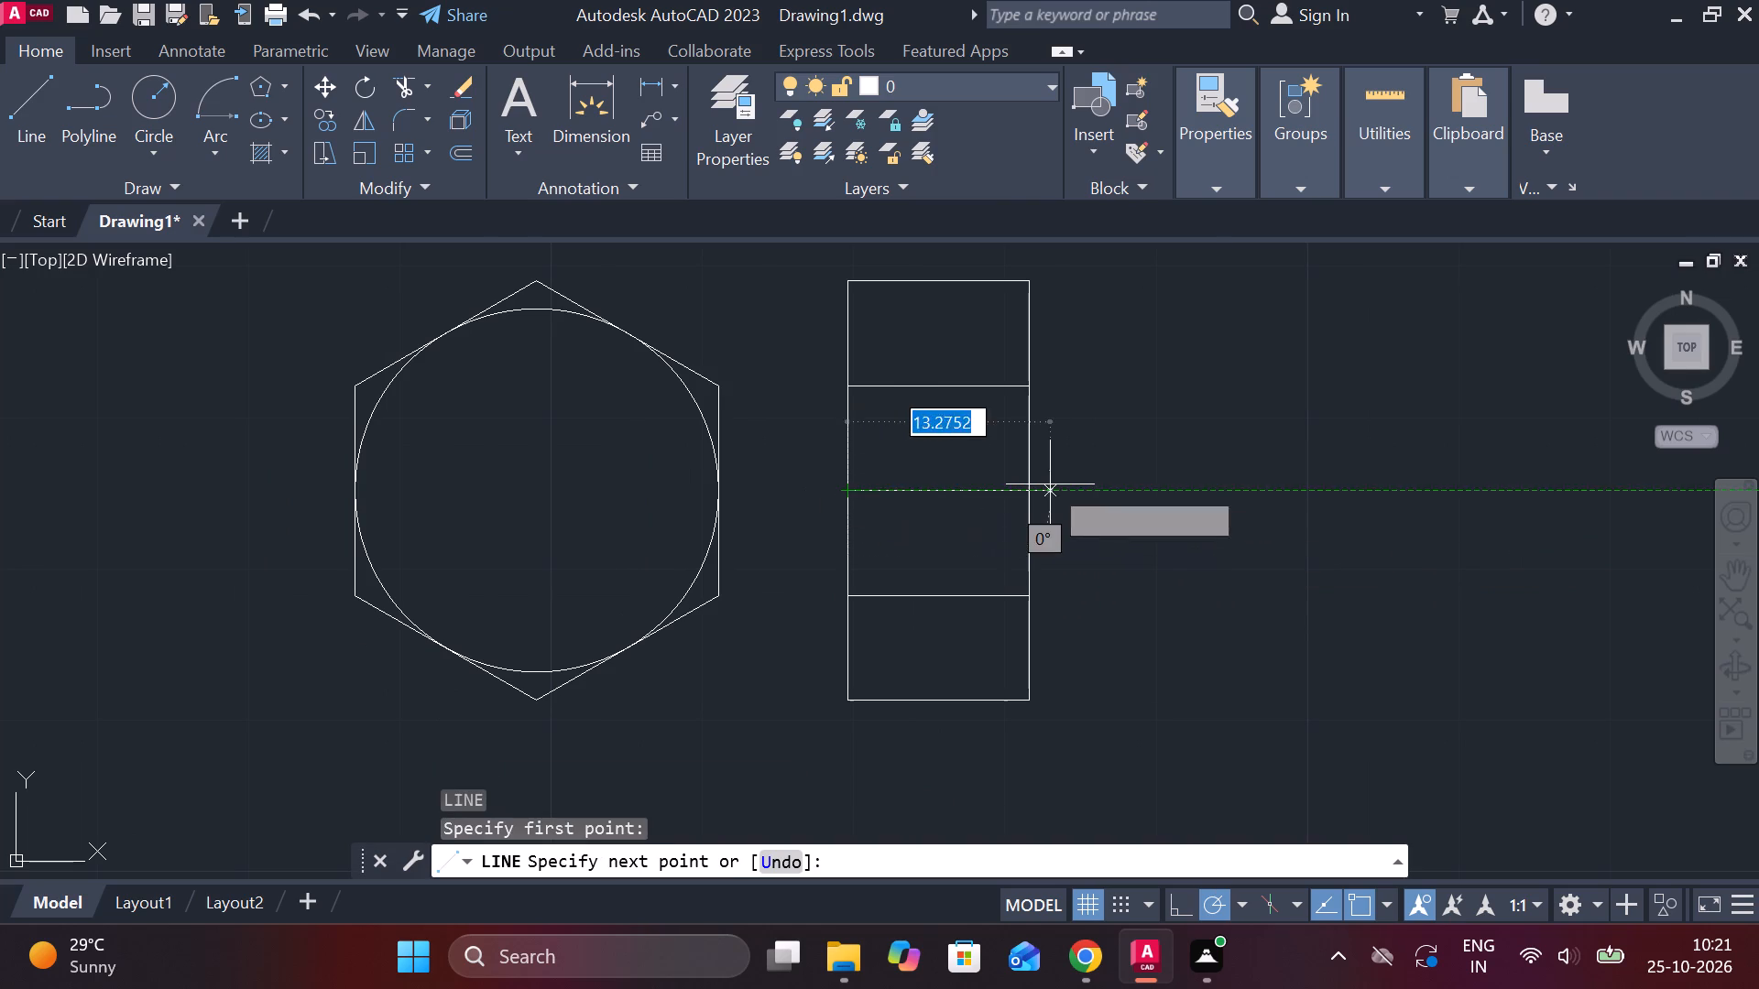
click(1020, 484)
key(Escape)
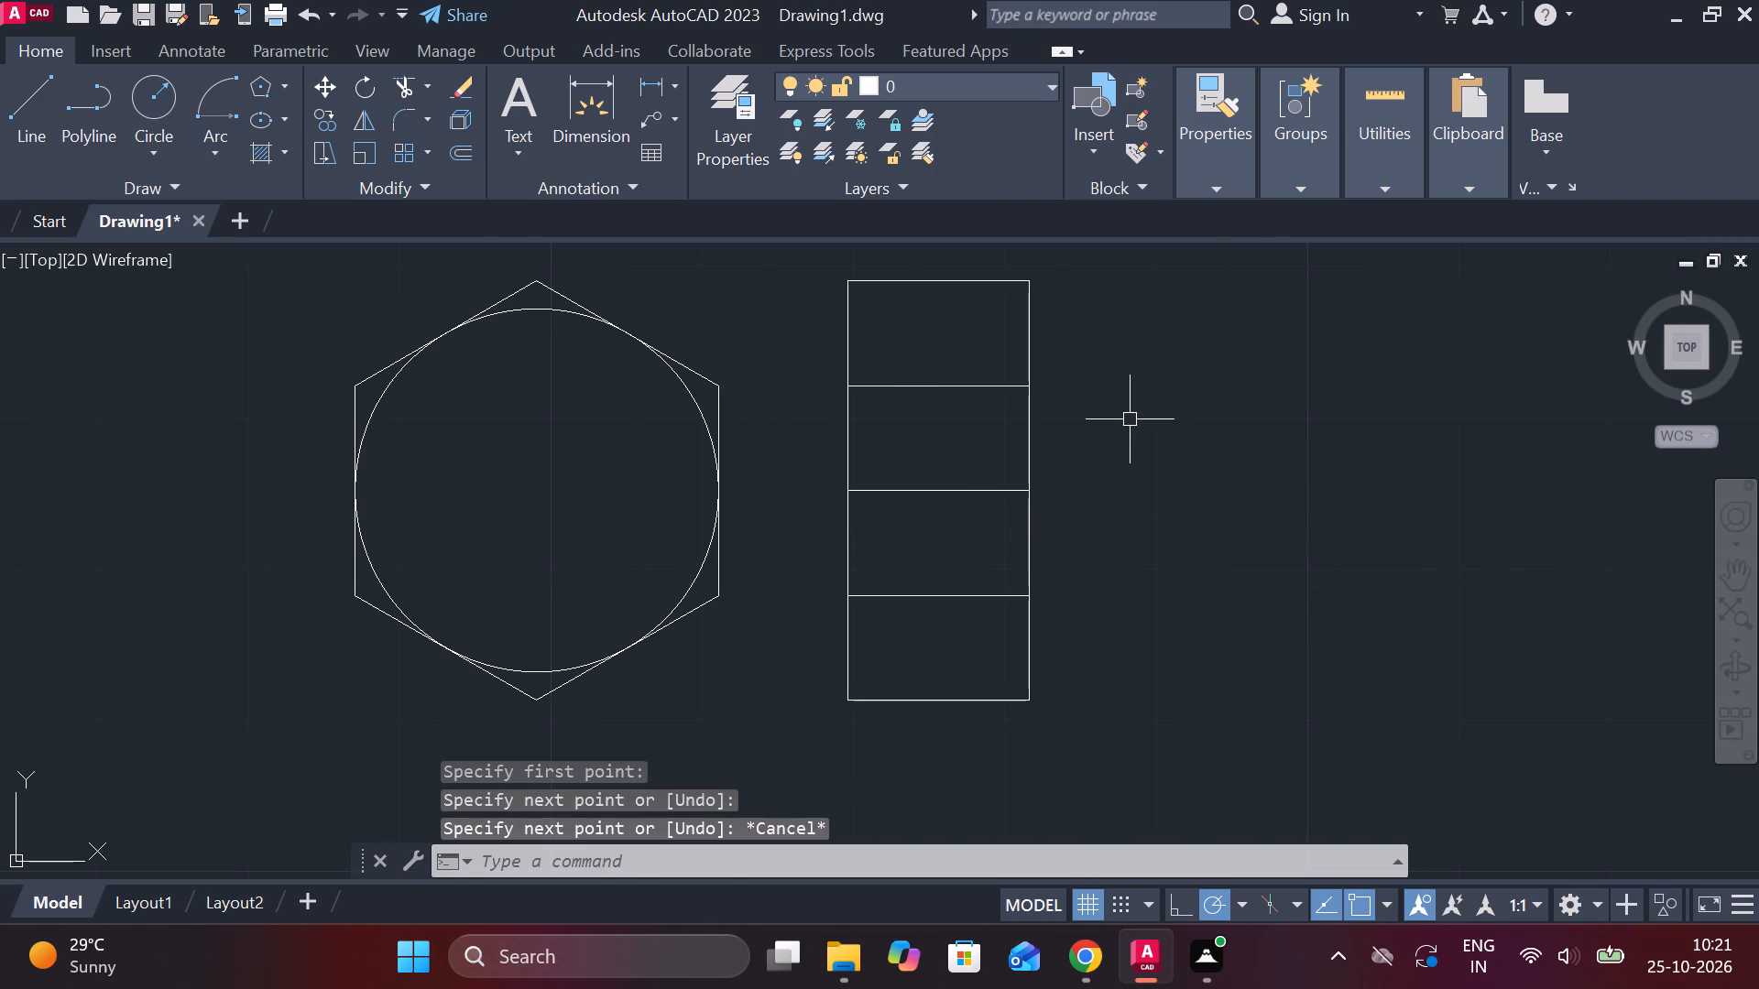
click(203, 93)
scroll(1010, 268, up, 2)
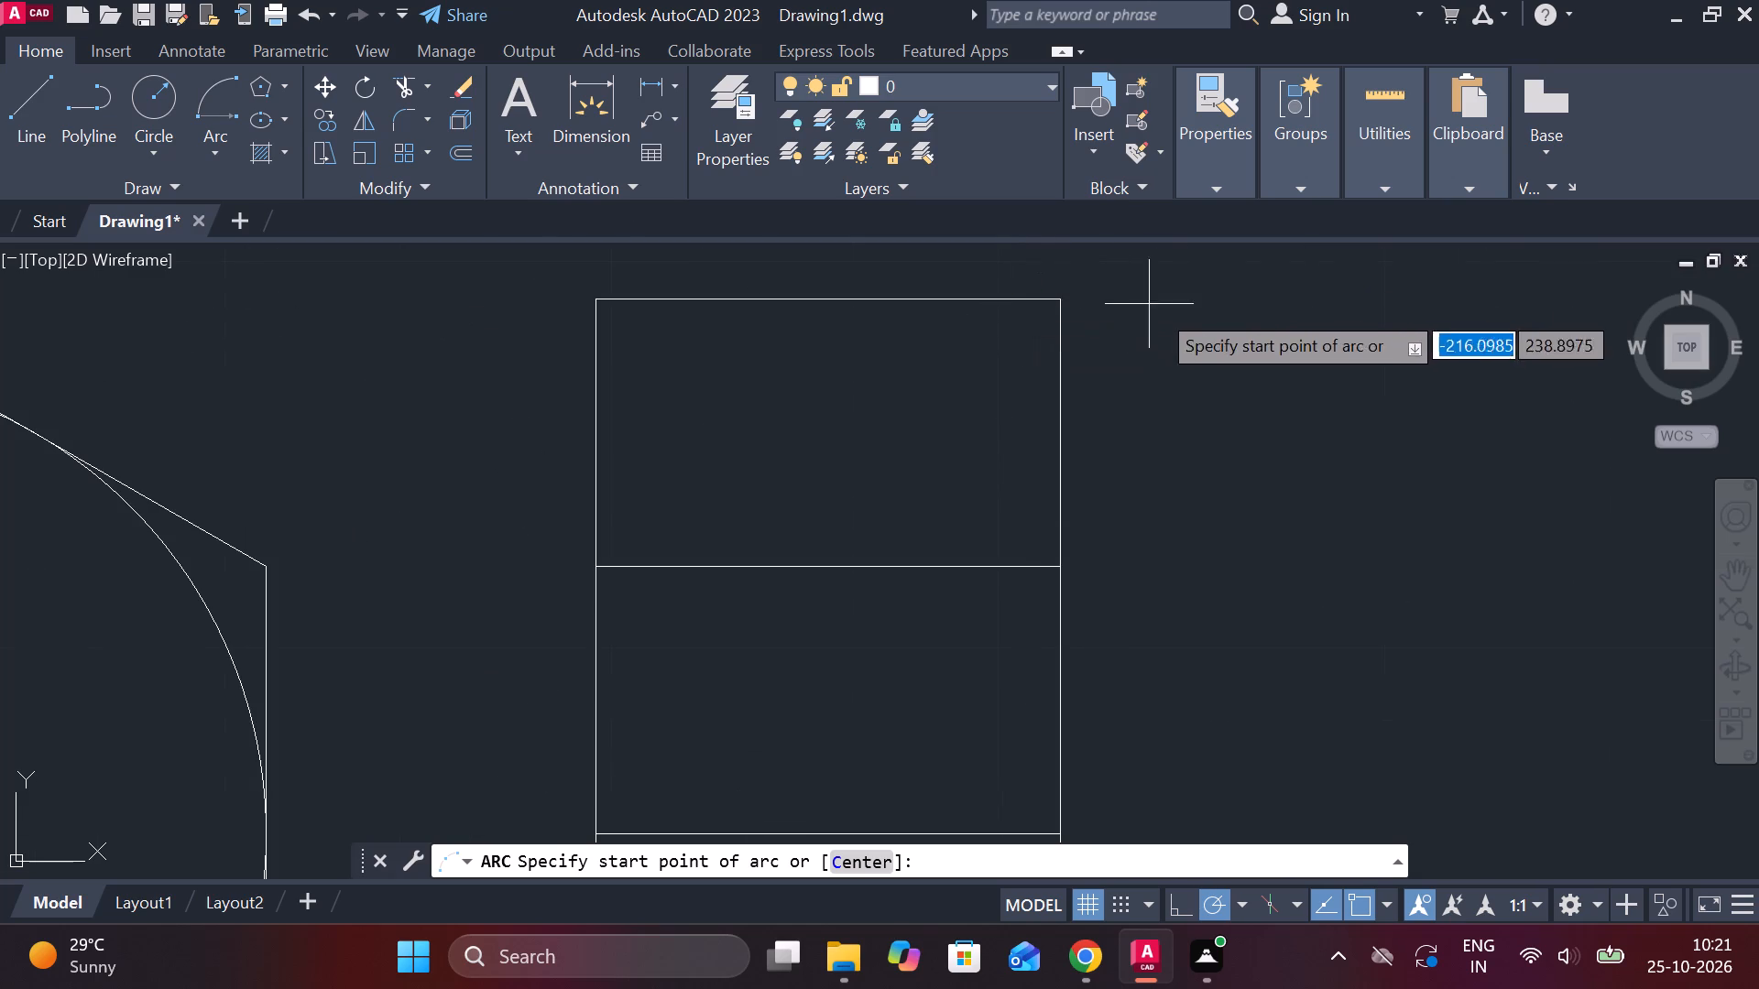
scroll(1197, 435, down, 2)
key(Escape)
Offset the side view's vertical edge farthest from the hexagon by 1 unit towards the inside of the rectangle.
click(1142, 509)
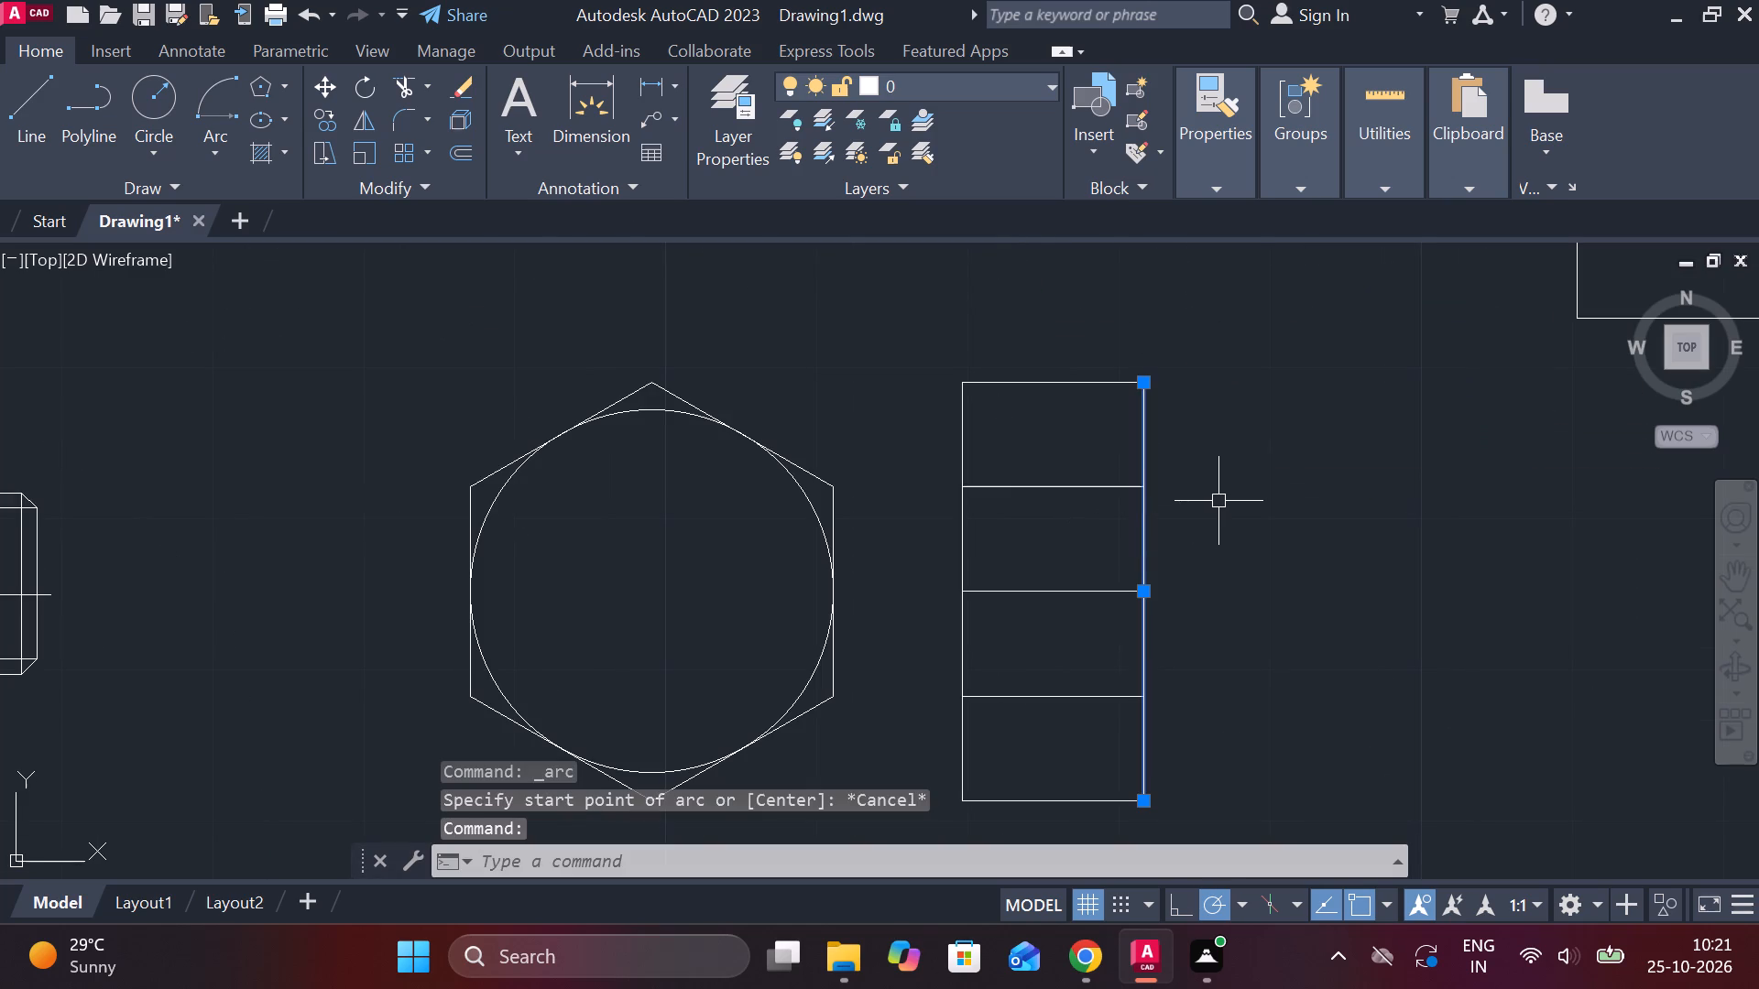
key(o)
key(Return)
key(Return)
text(1)
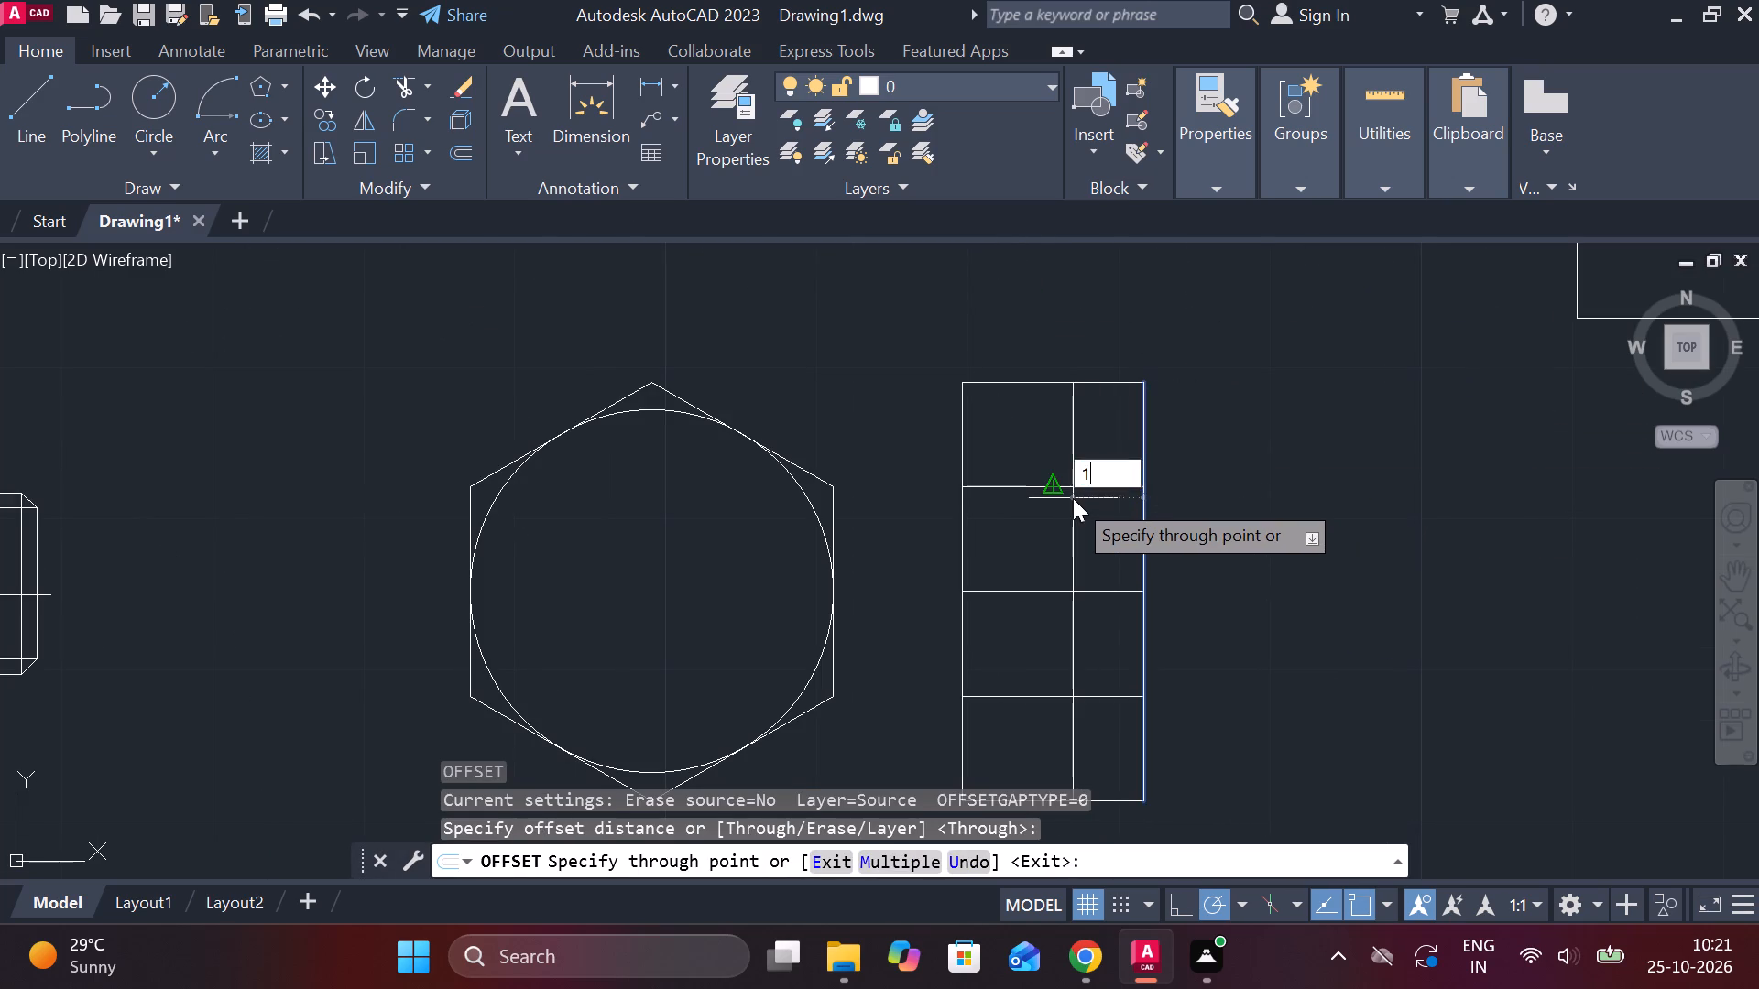
key(space)
click(954, 526)
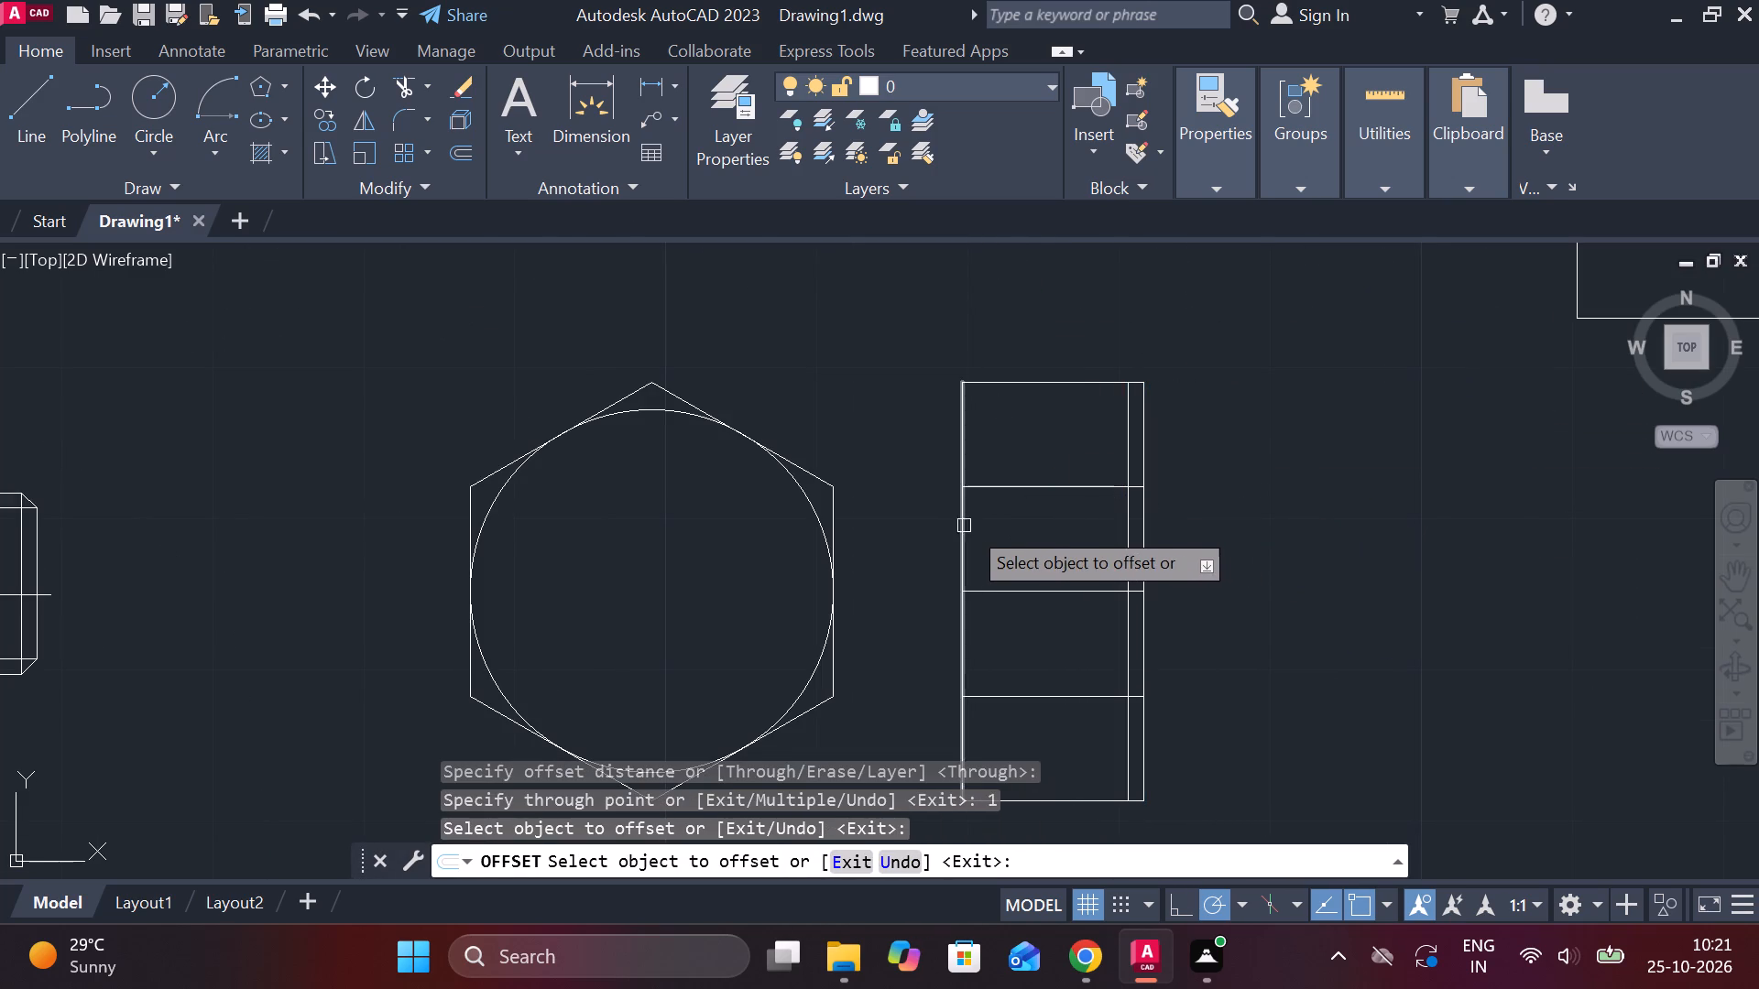
click(955, 522)
click(953, 521)
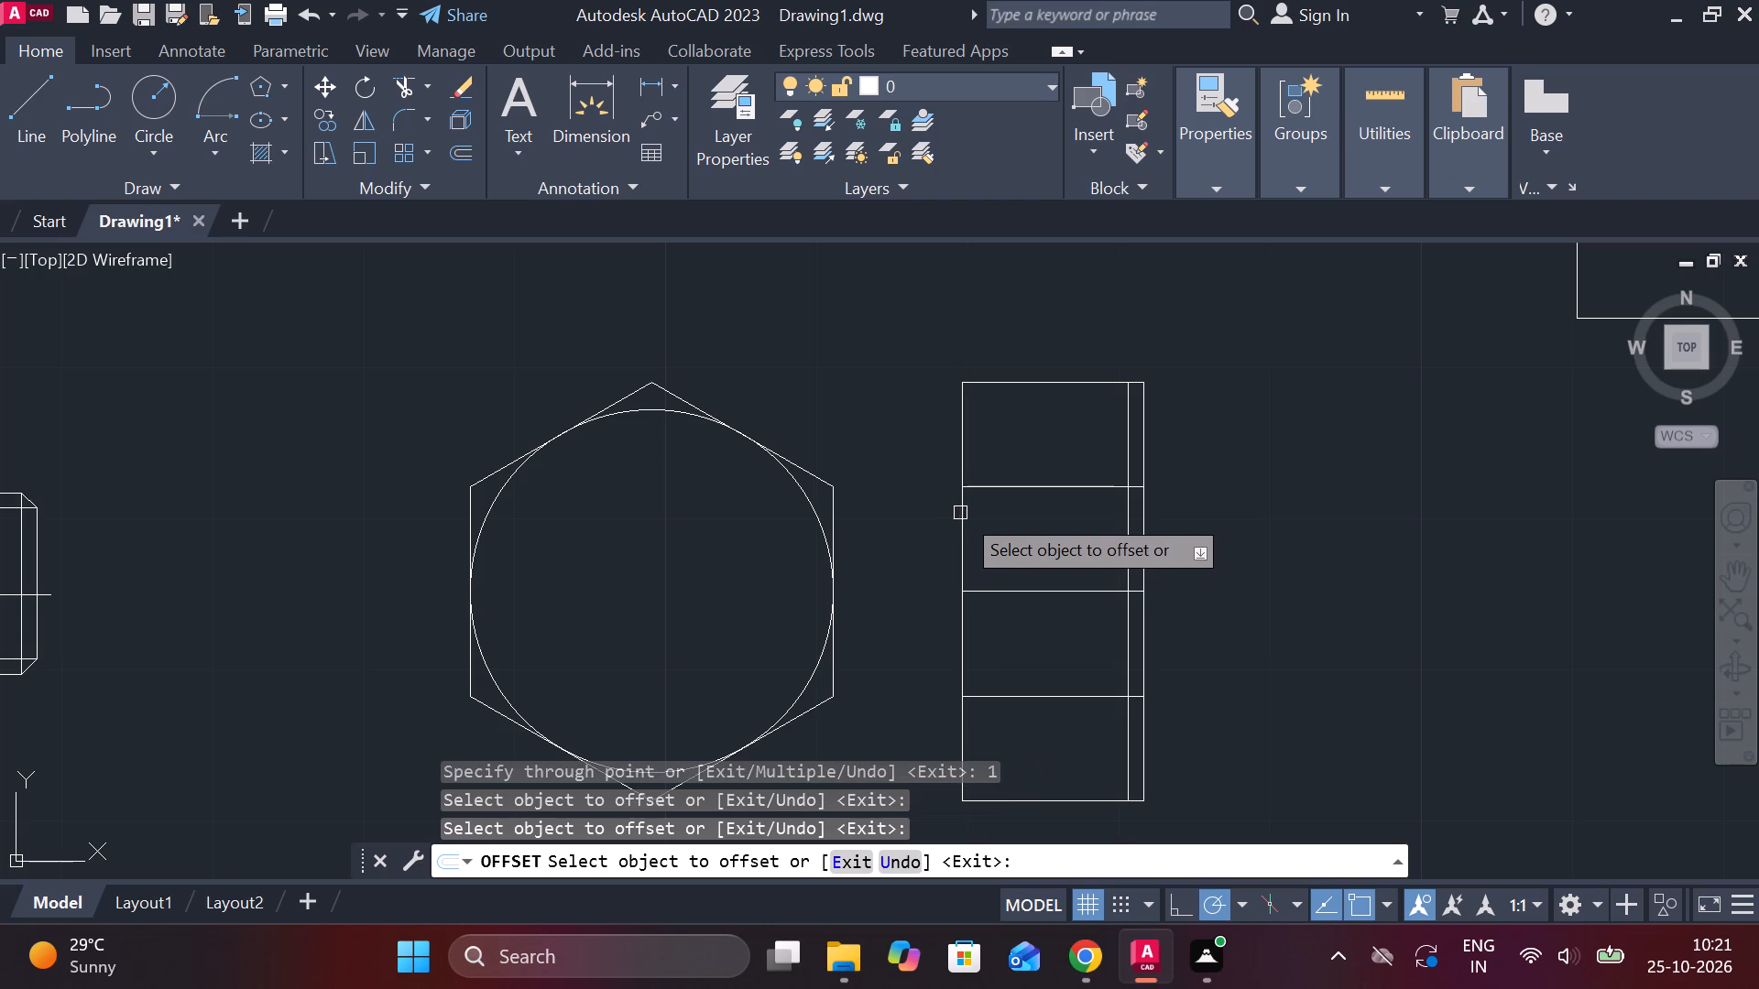
click(961, 513)
key(Escape)
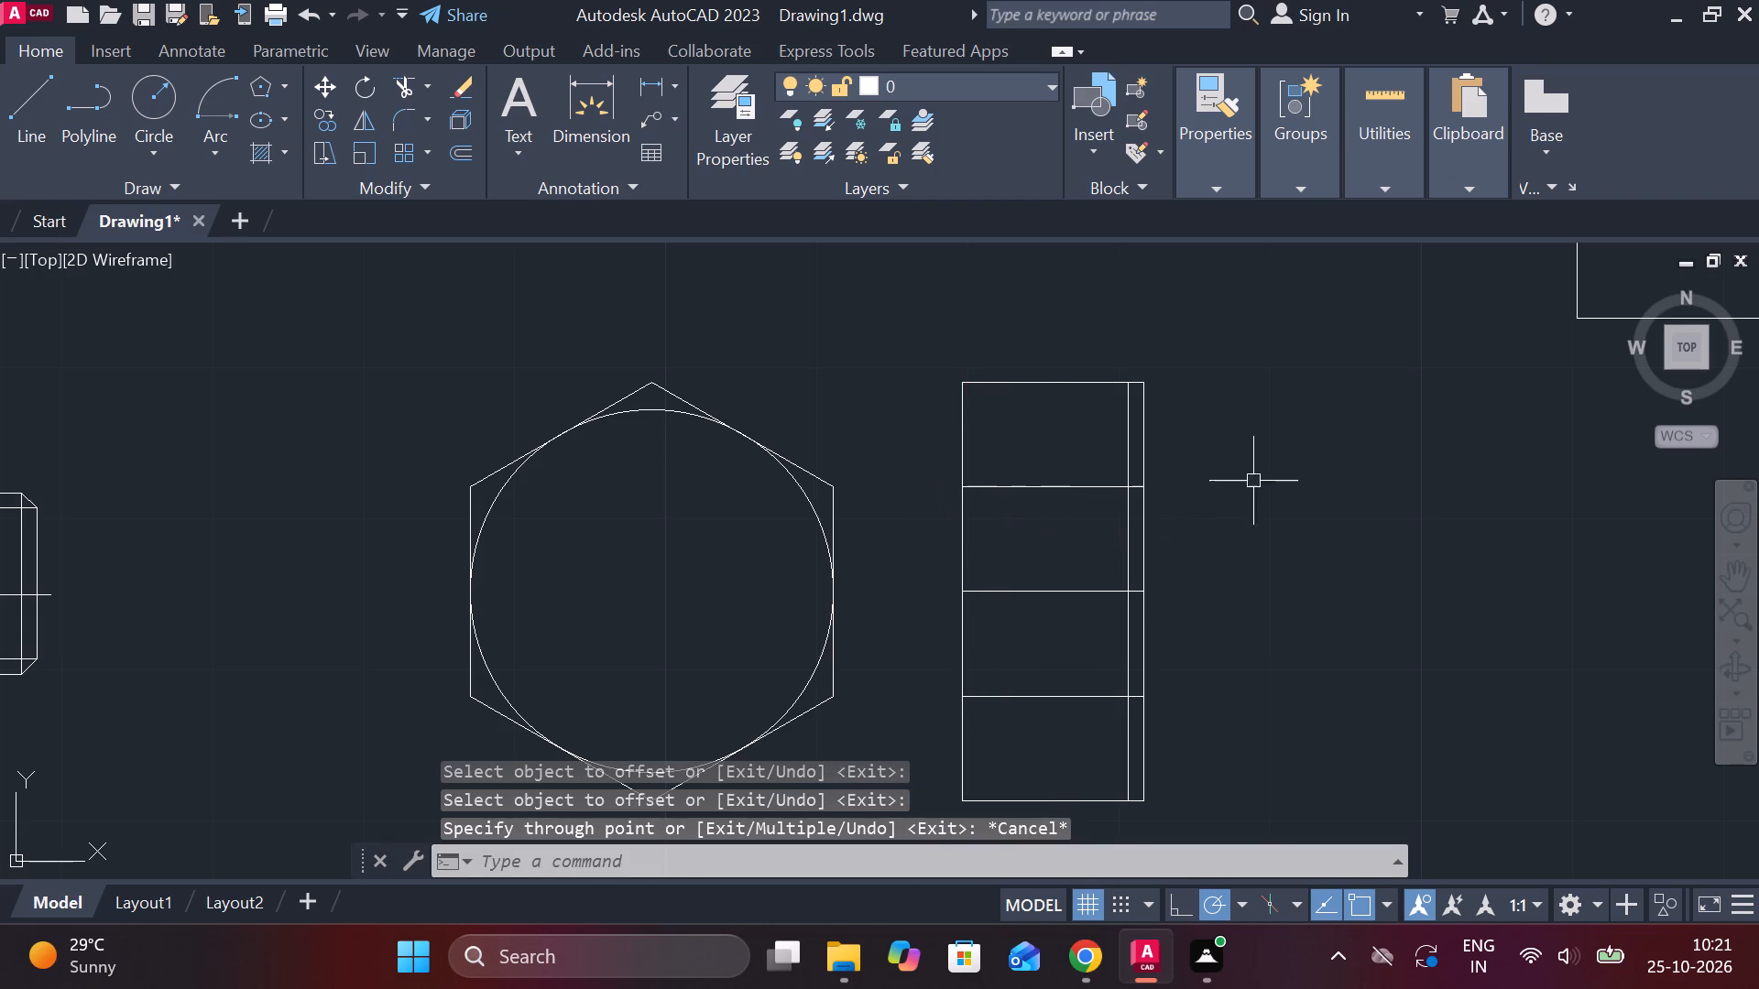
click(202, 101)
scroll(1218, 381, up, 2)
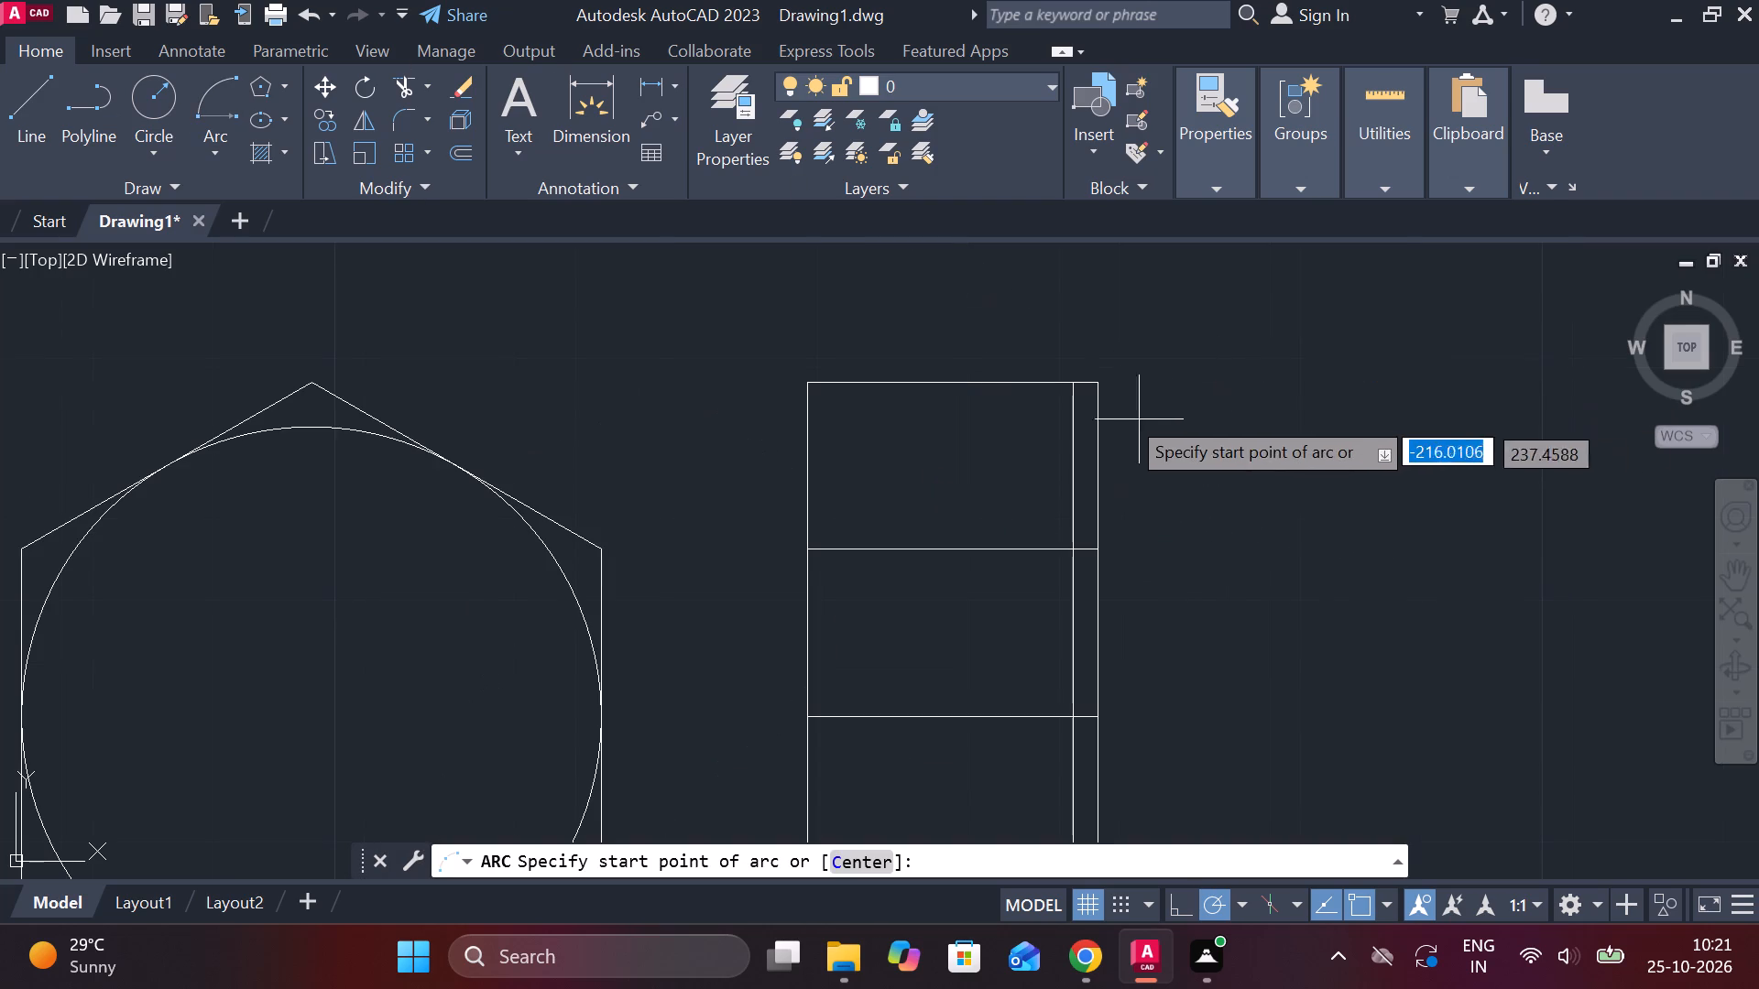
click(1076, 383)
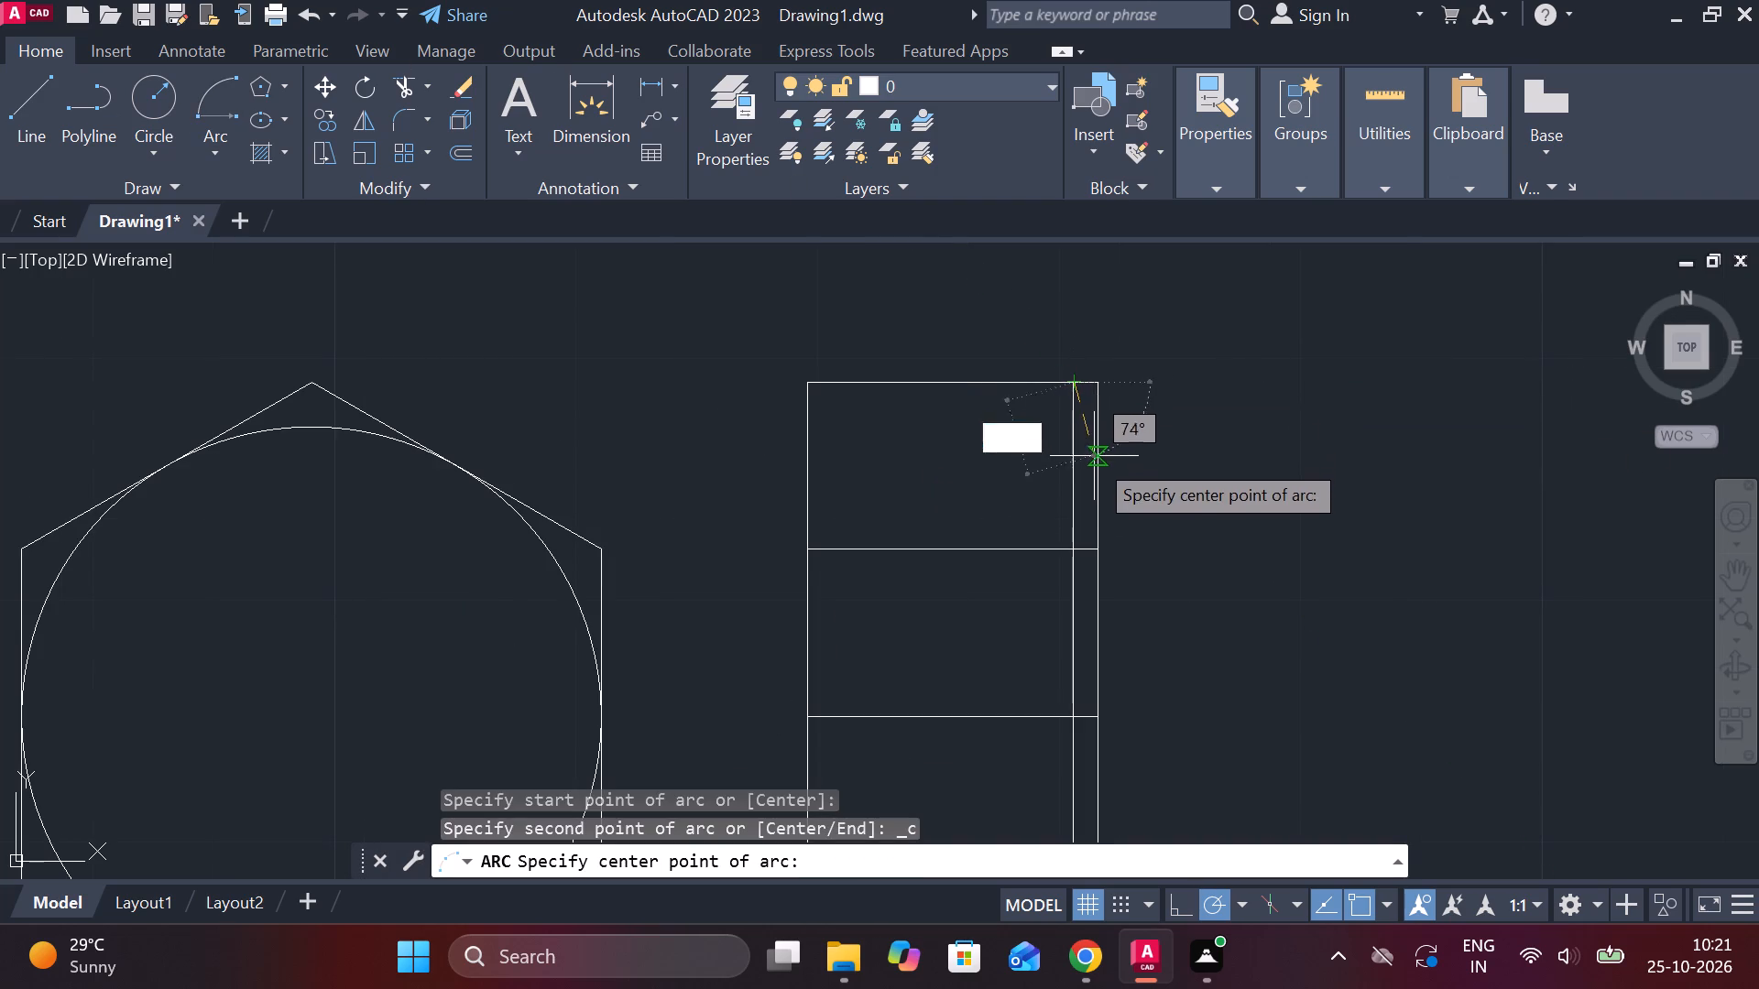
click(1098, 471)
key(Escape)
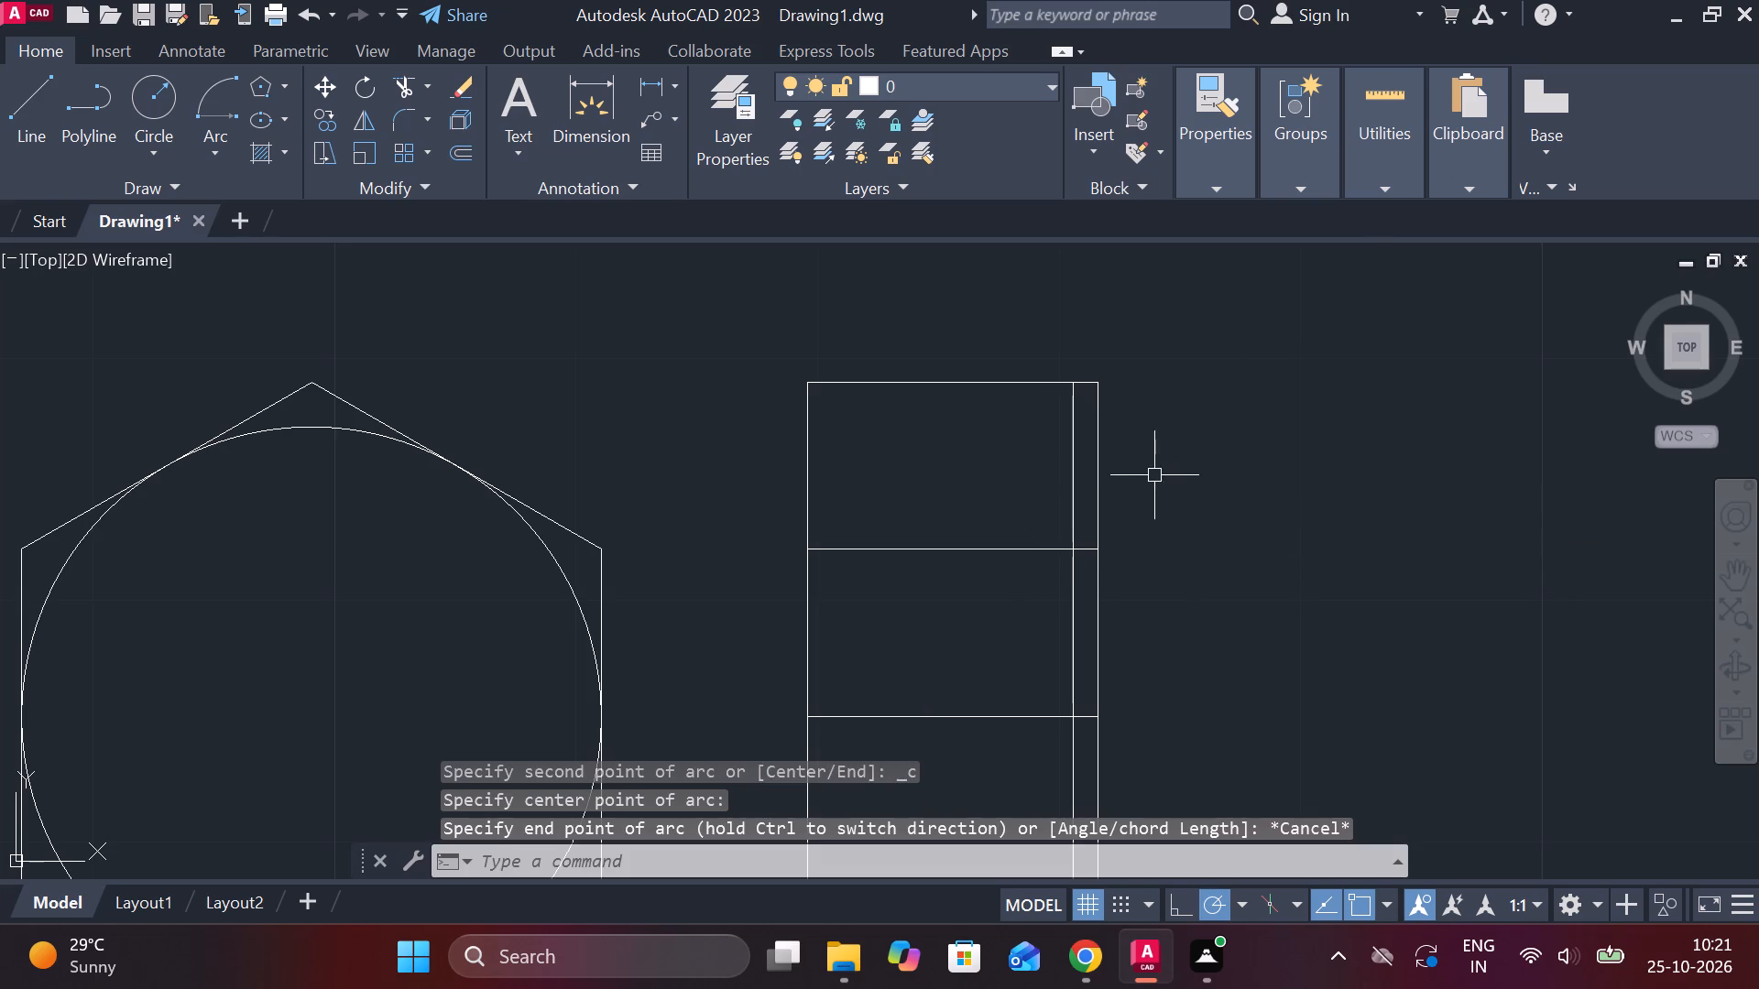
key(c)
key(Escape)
Draw a three-point arc on each of the side view's three faces, ending on the offset line and bulging out to the outer edge.
key(space)
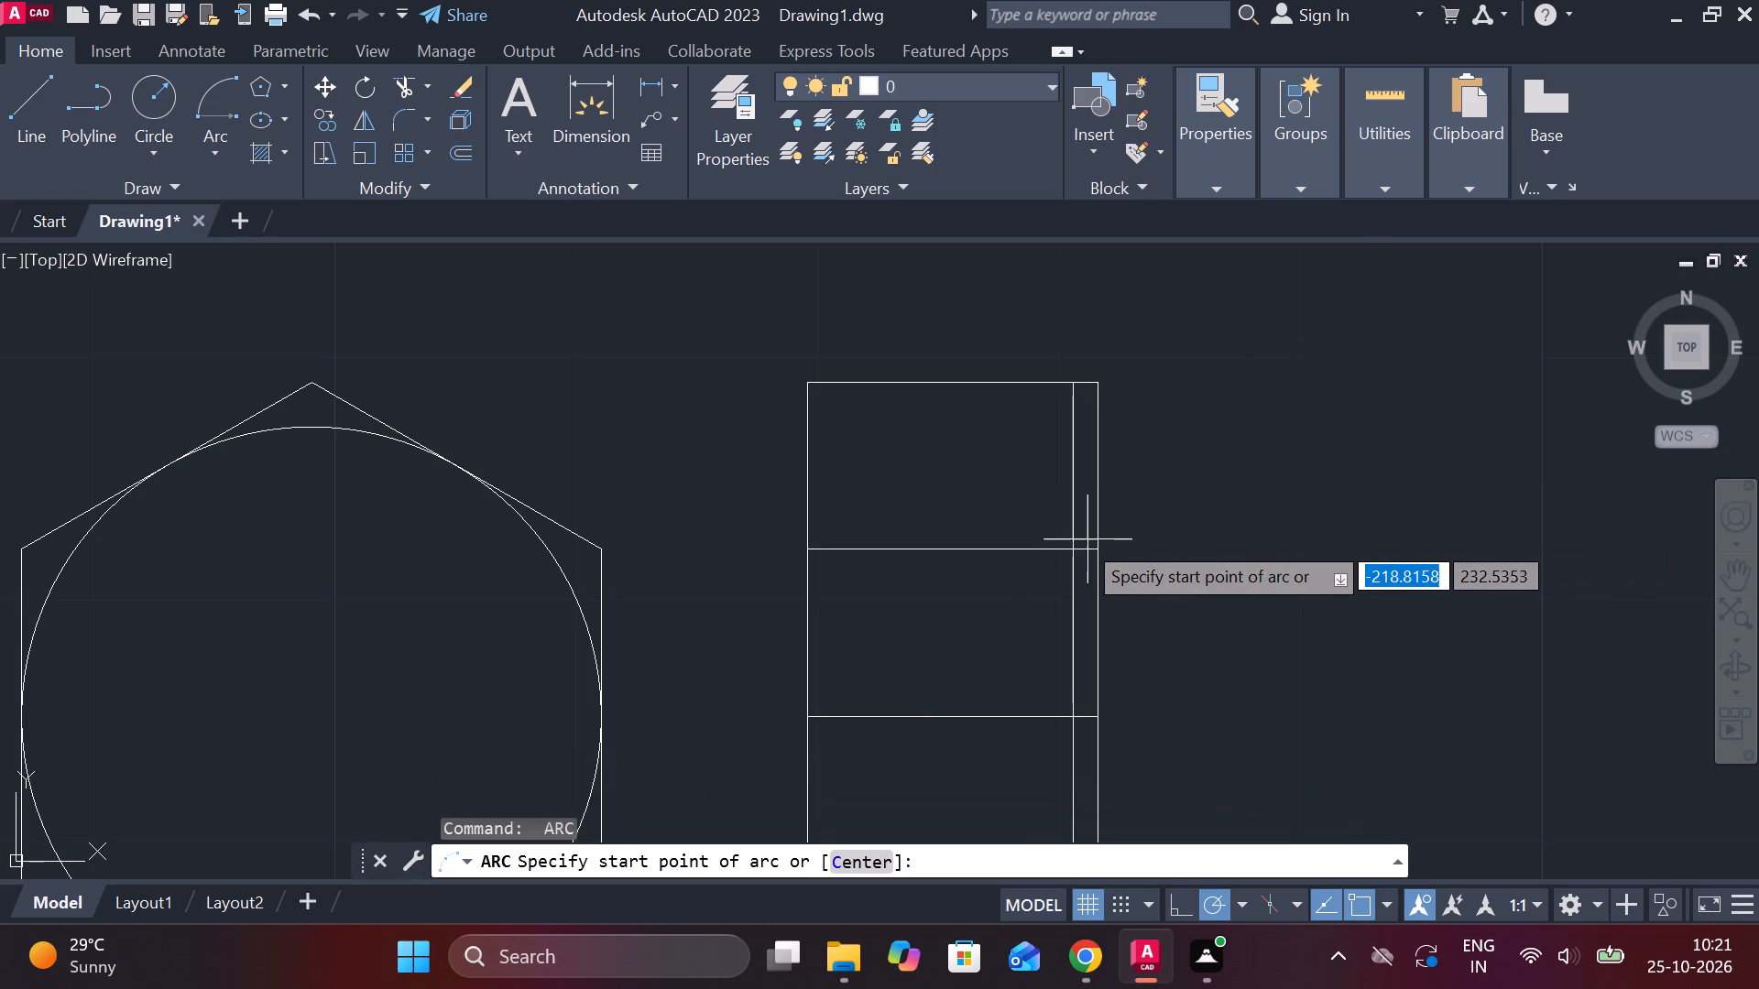
click(1079, 542)
click(1097, 469)
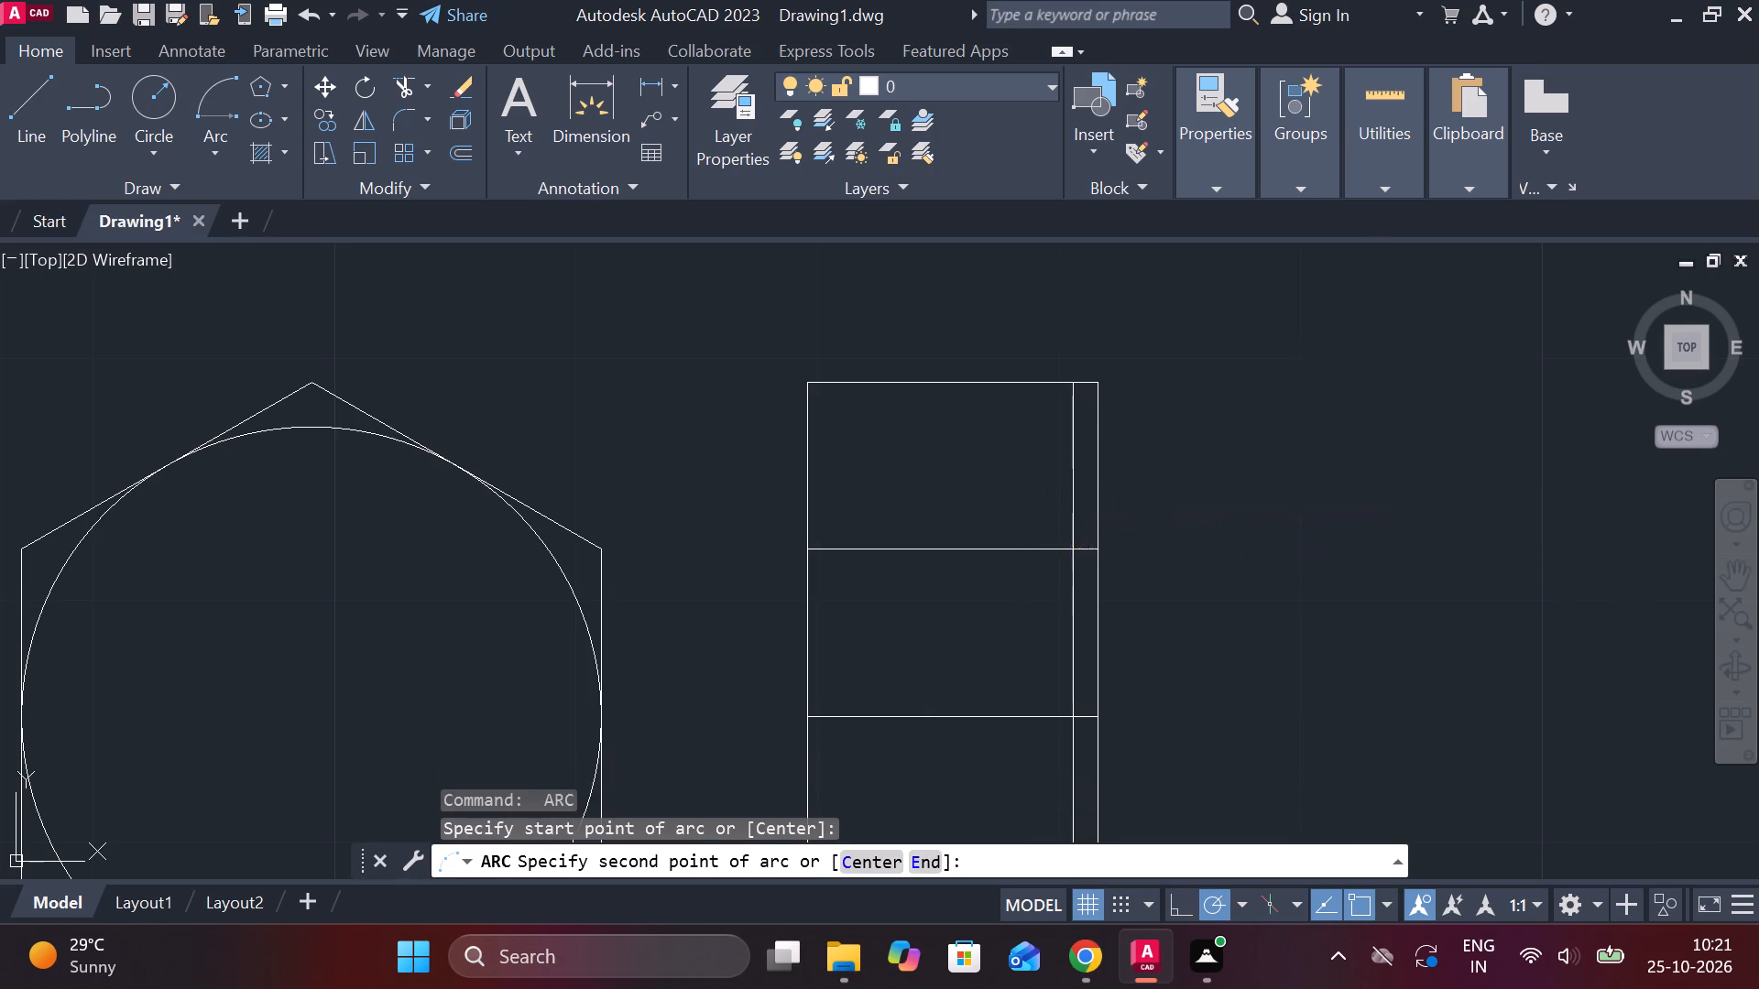
click(1082, 388)
scroll(1219, 605, down, 1)
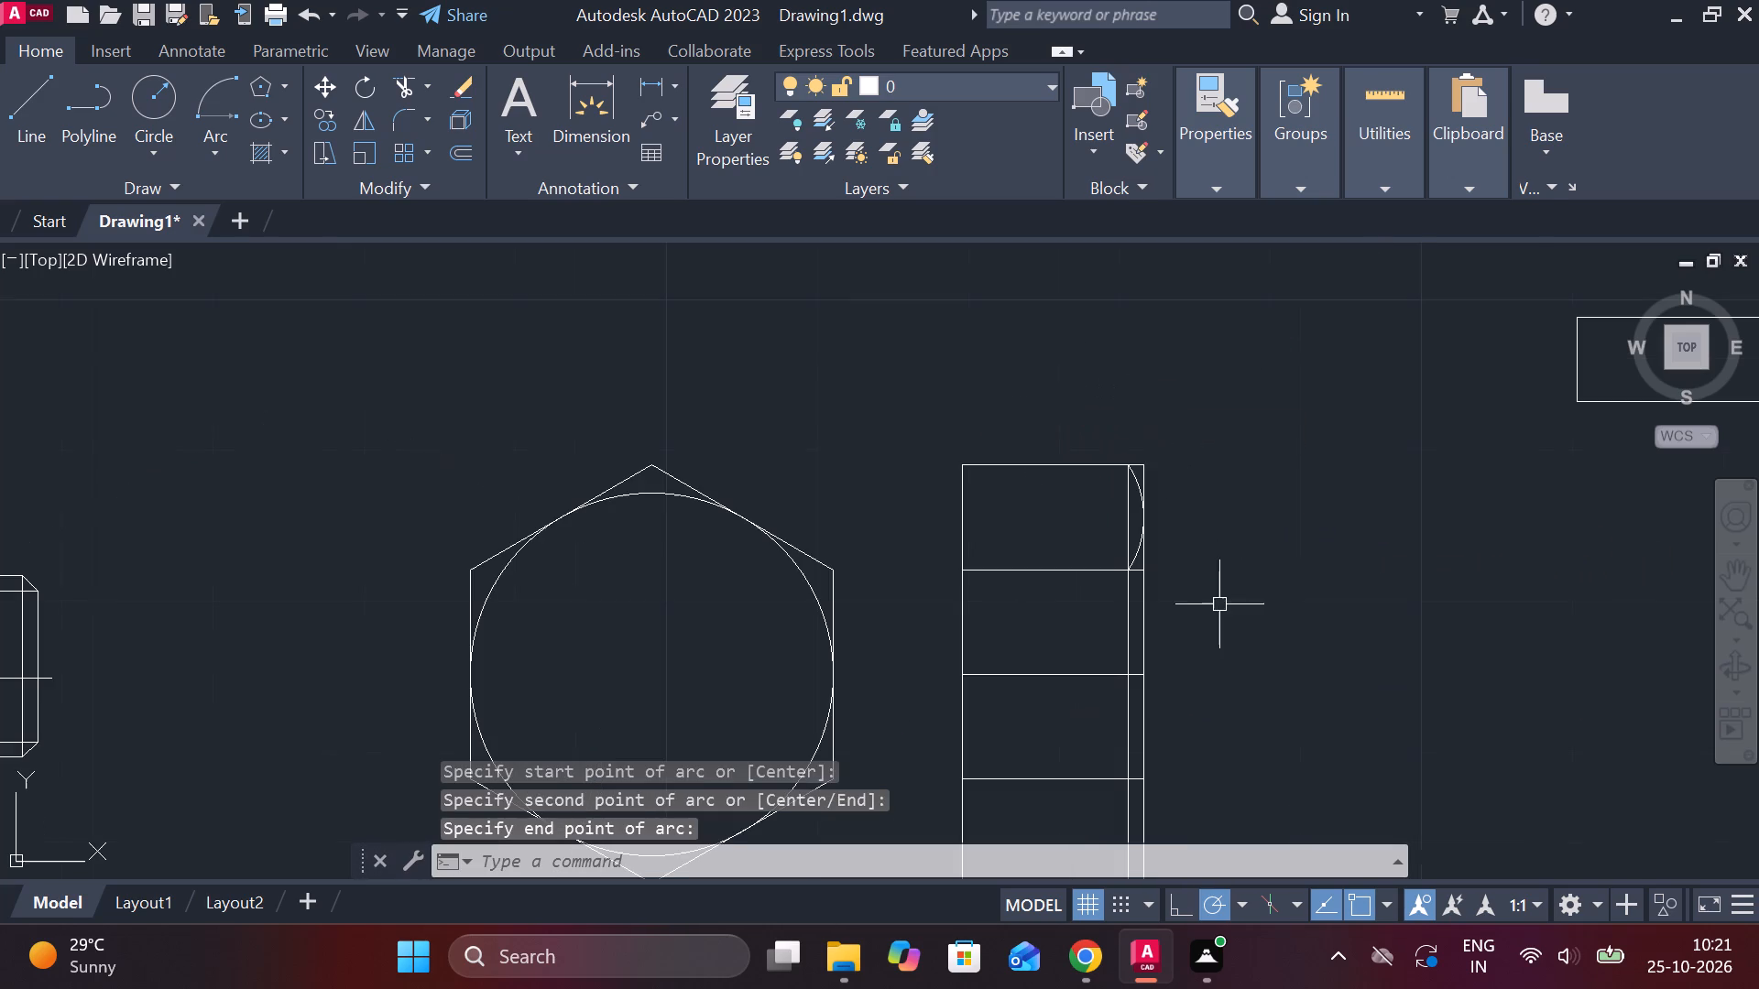
scroll(1224, 584, up, 1)
middle_drag(1224, 584, 1070, 325)
key(space)
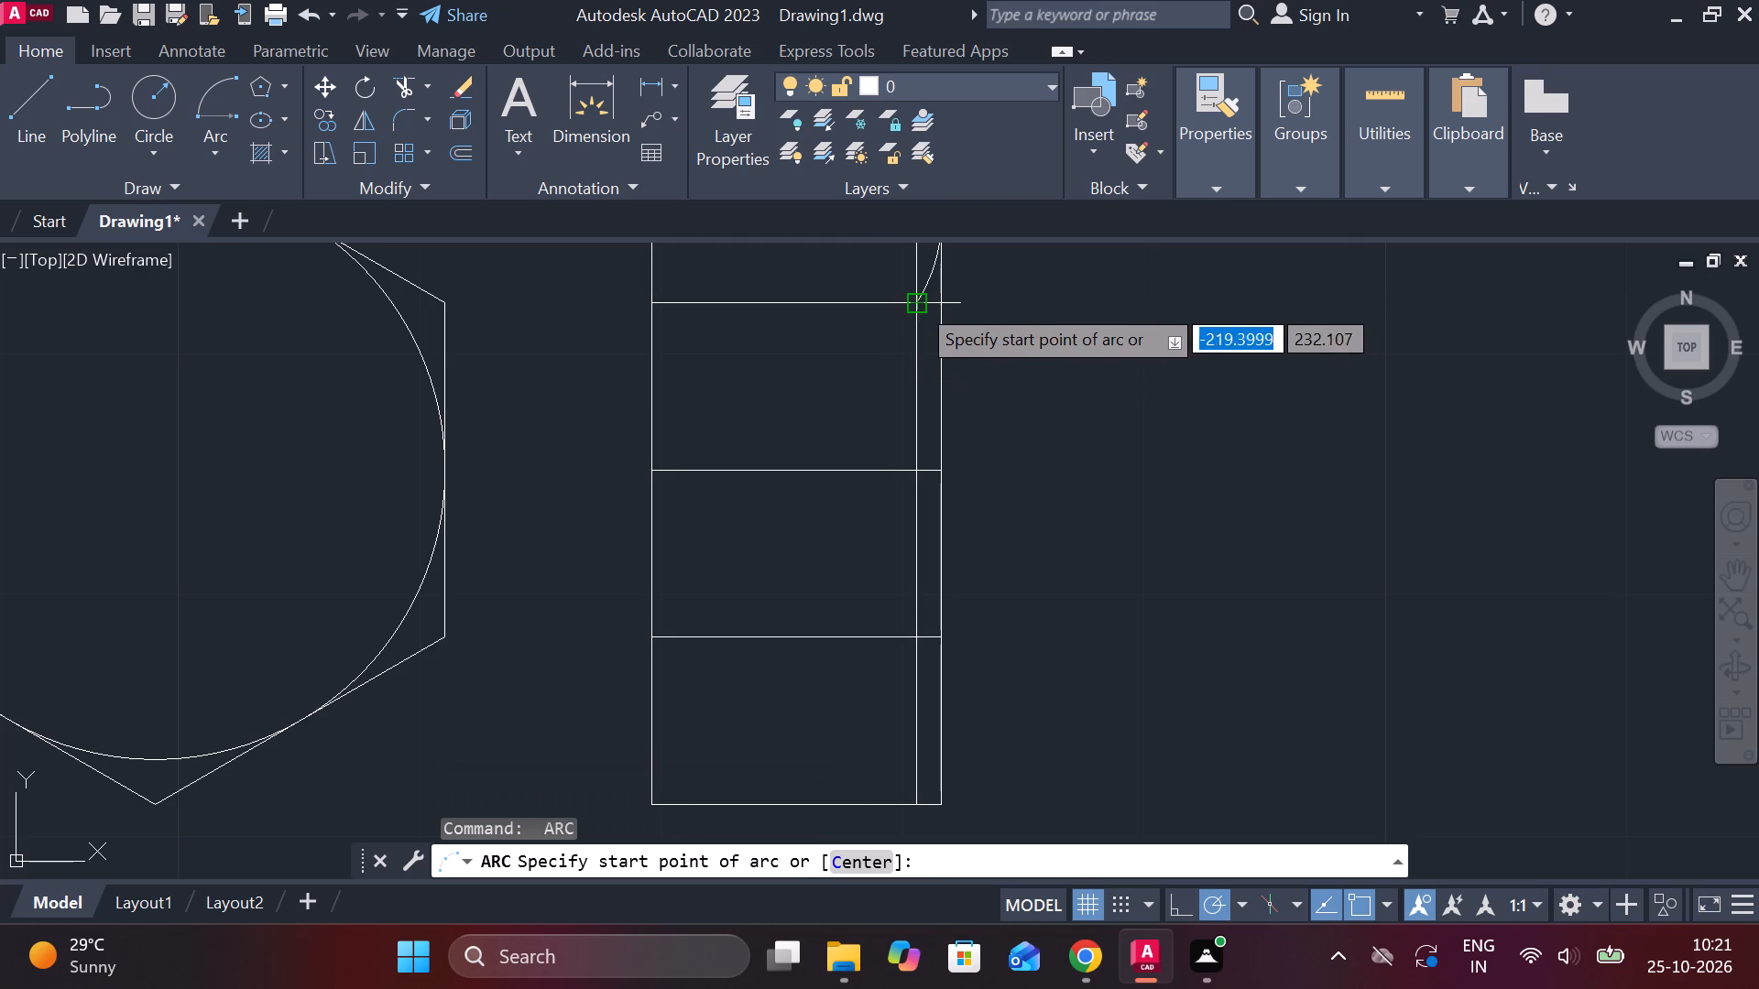
click(916, 302)
click(940, 477)
click(911, 636)
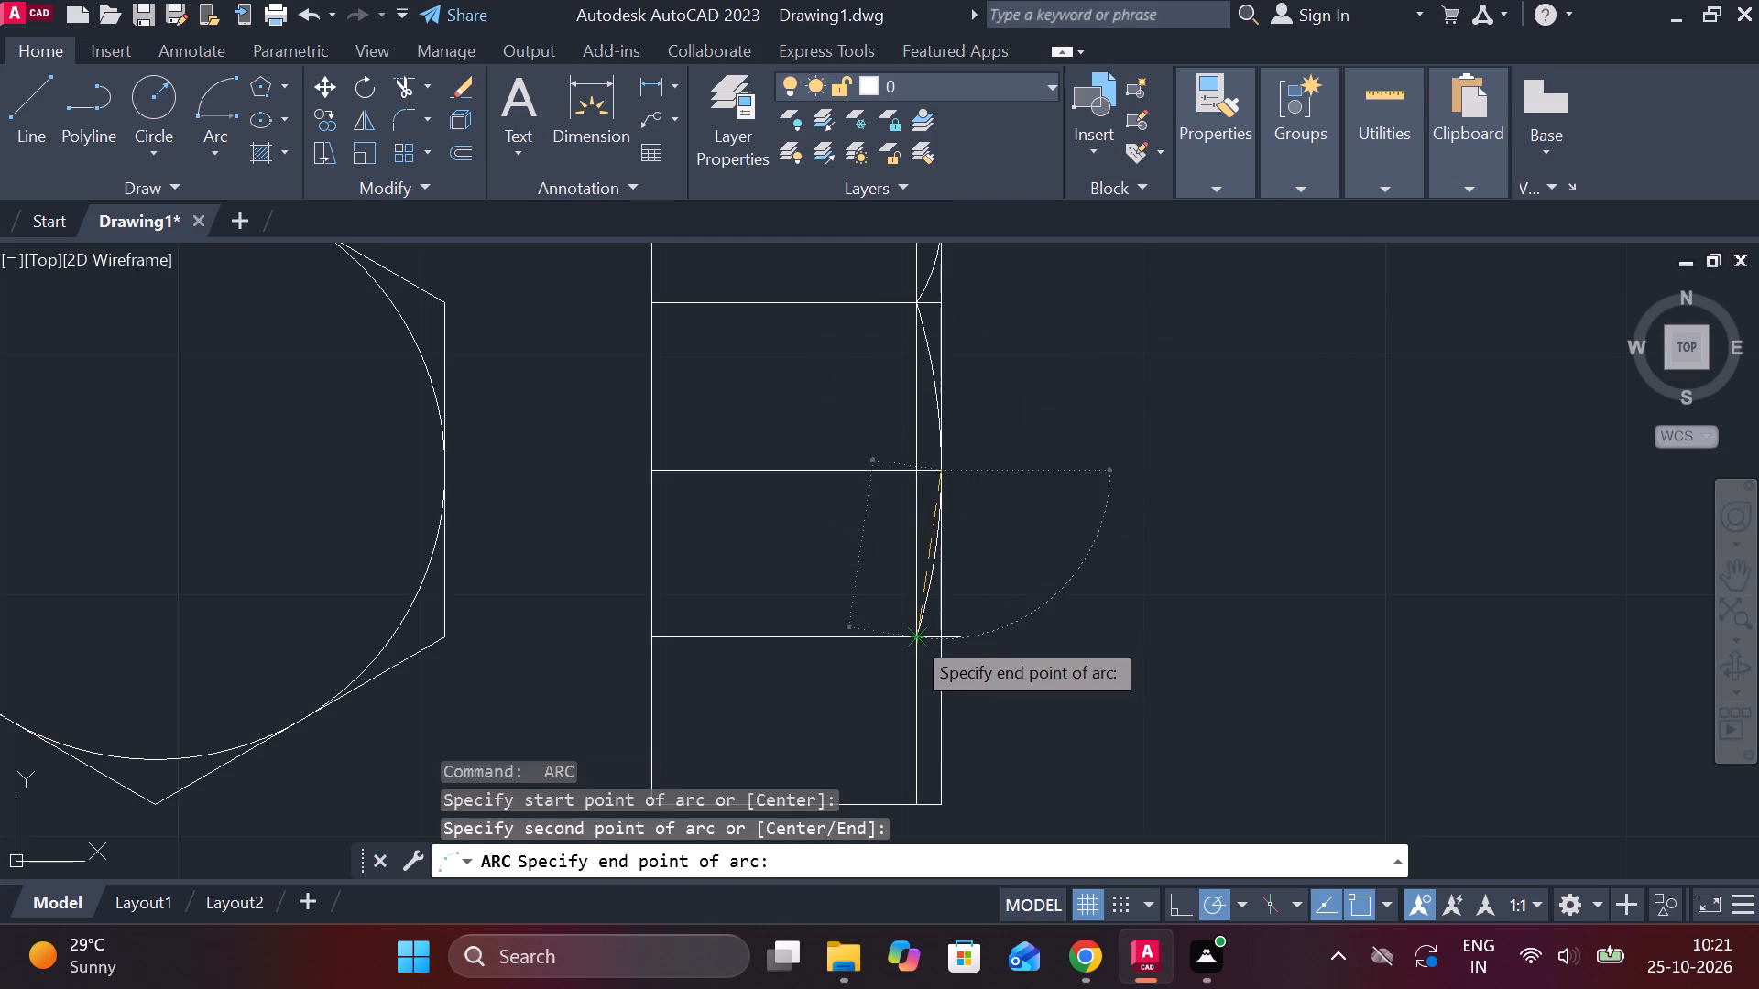
key(space)
click(911, 642)
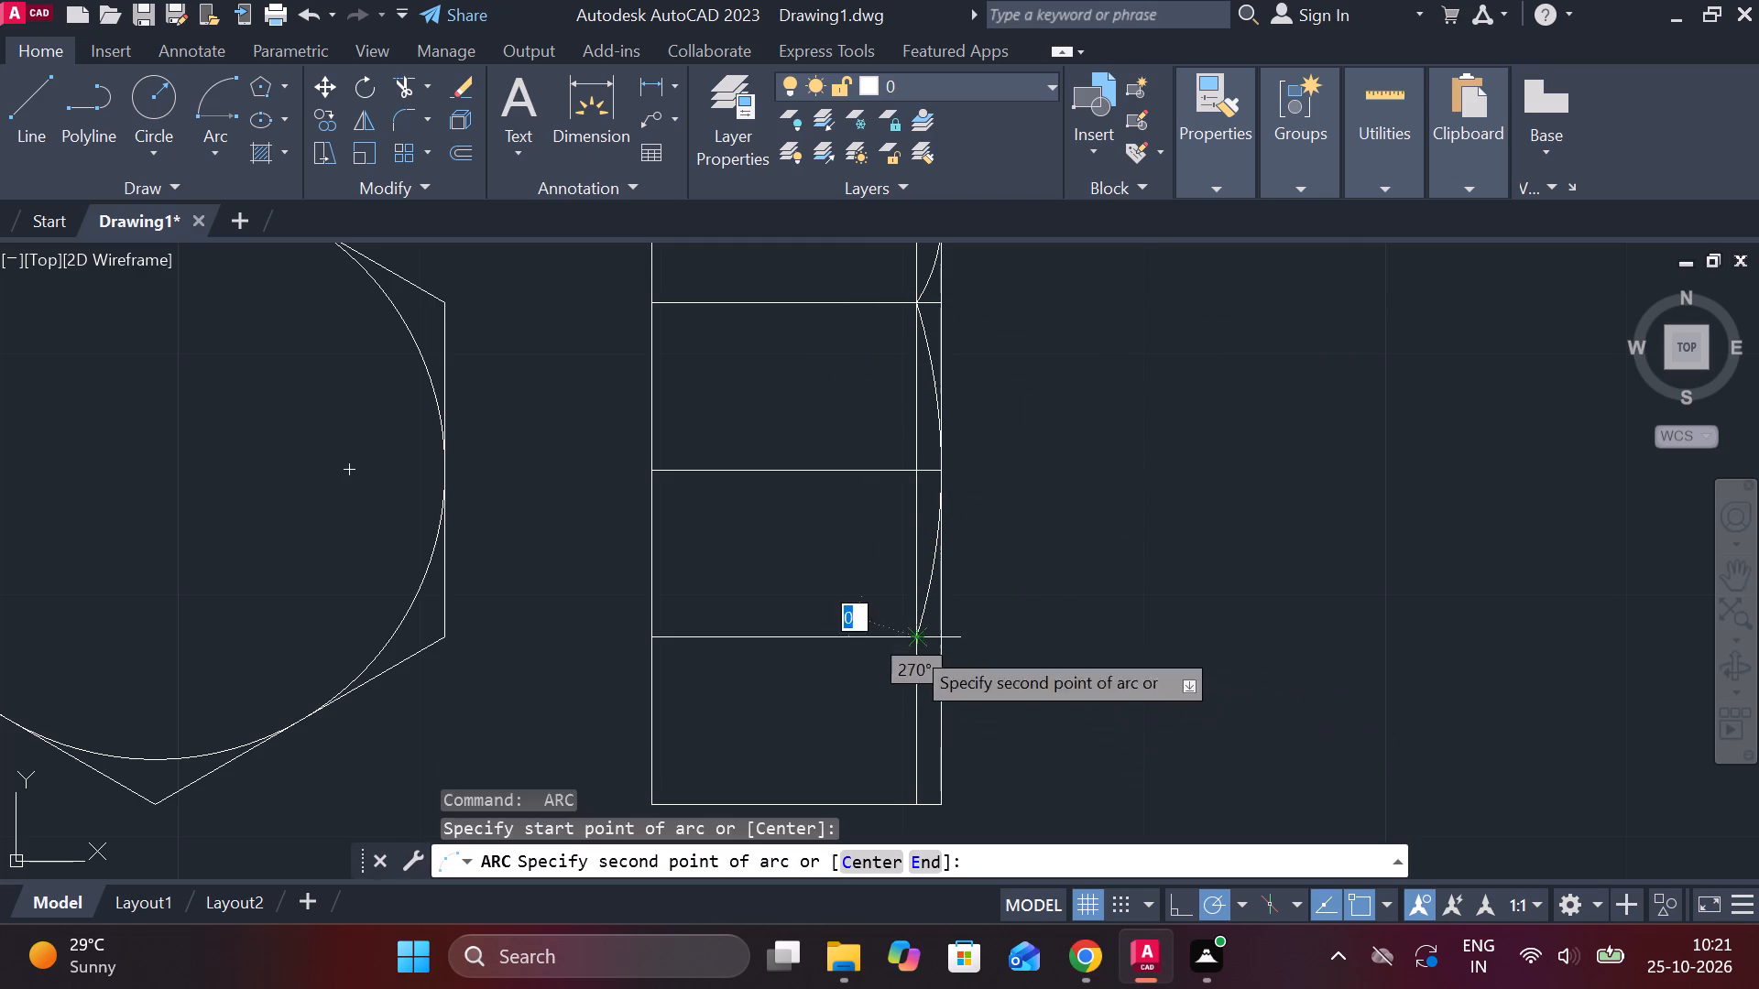
click(934, 715)
click(909, 799)
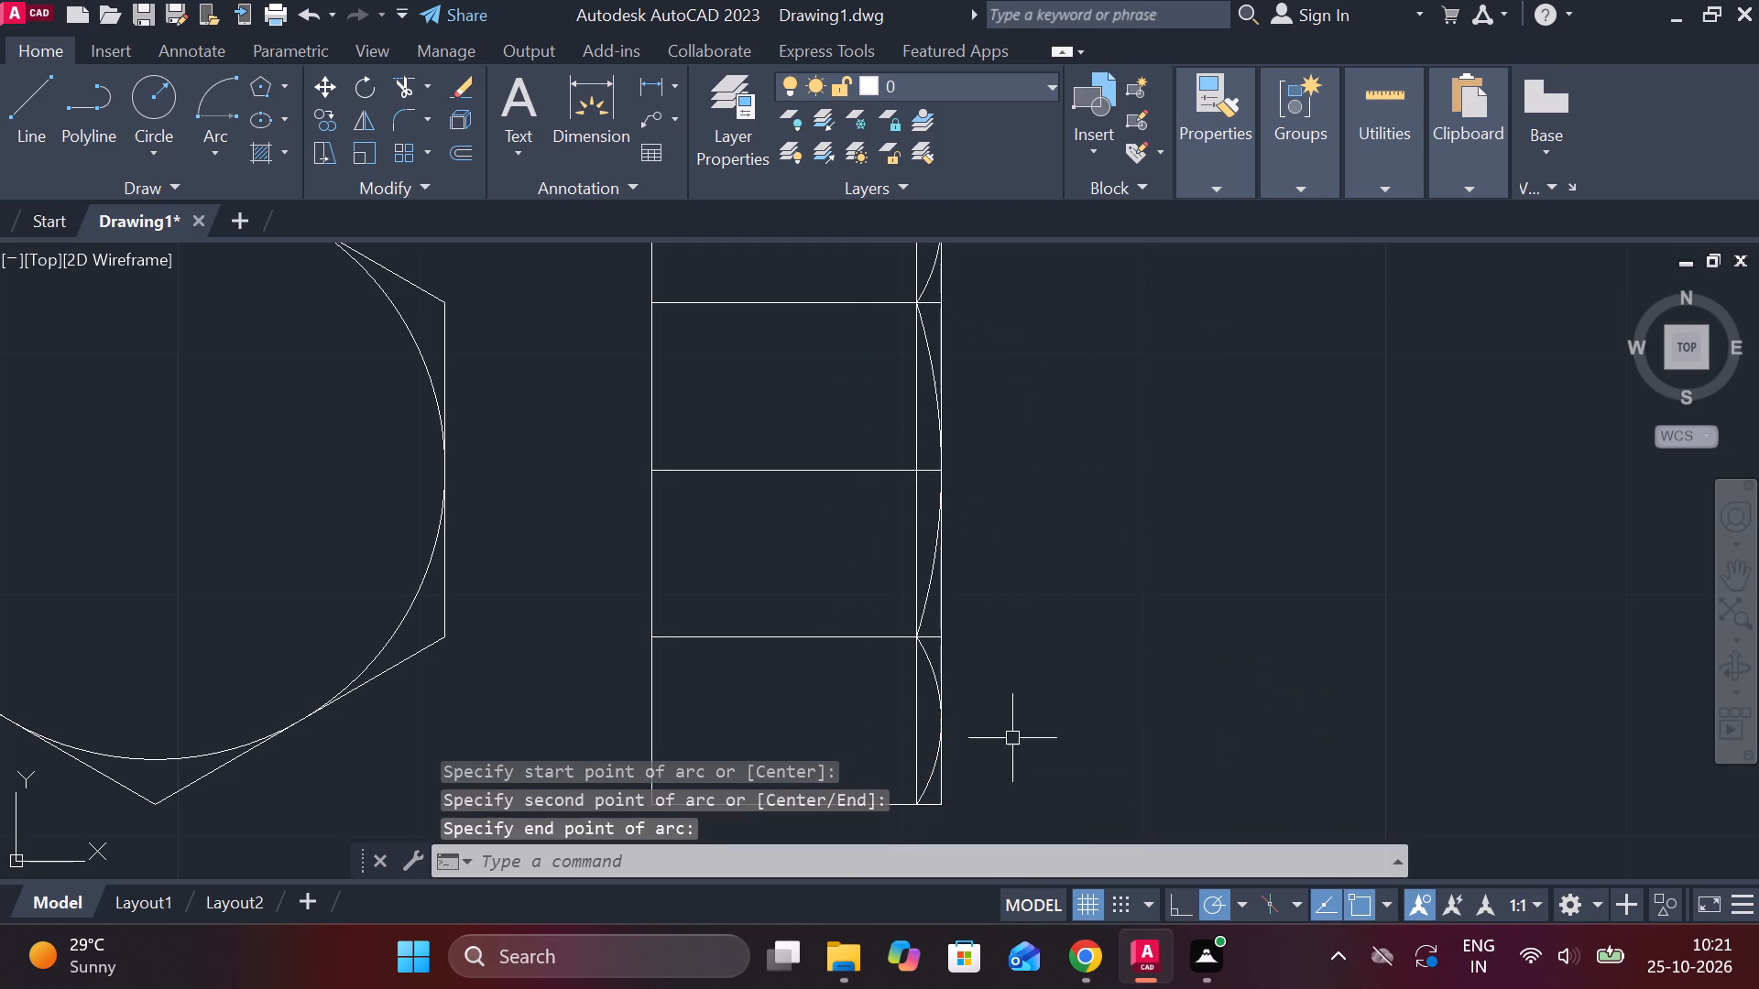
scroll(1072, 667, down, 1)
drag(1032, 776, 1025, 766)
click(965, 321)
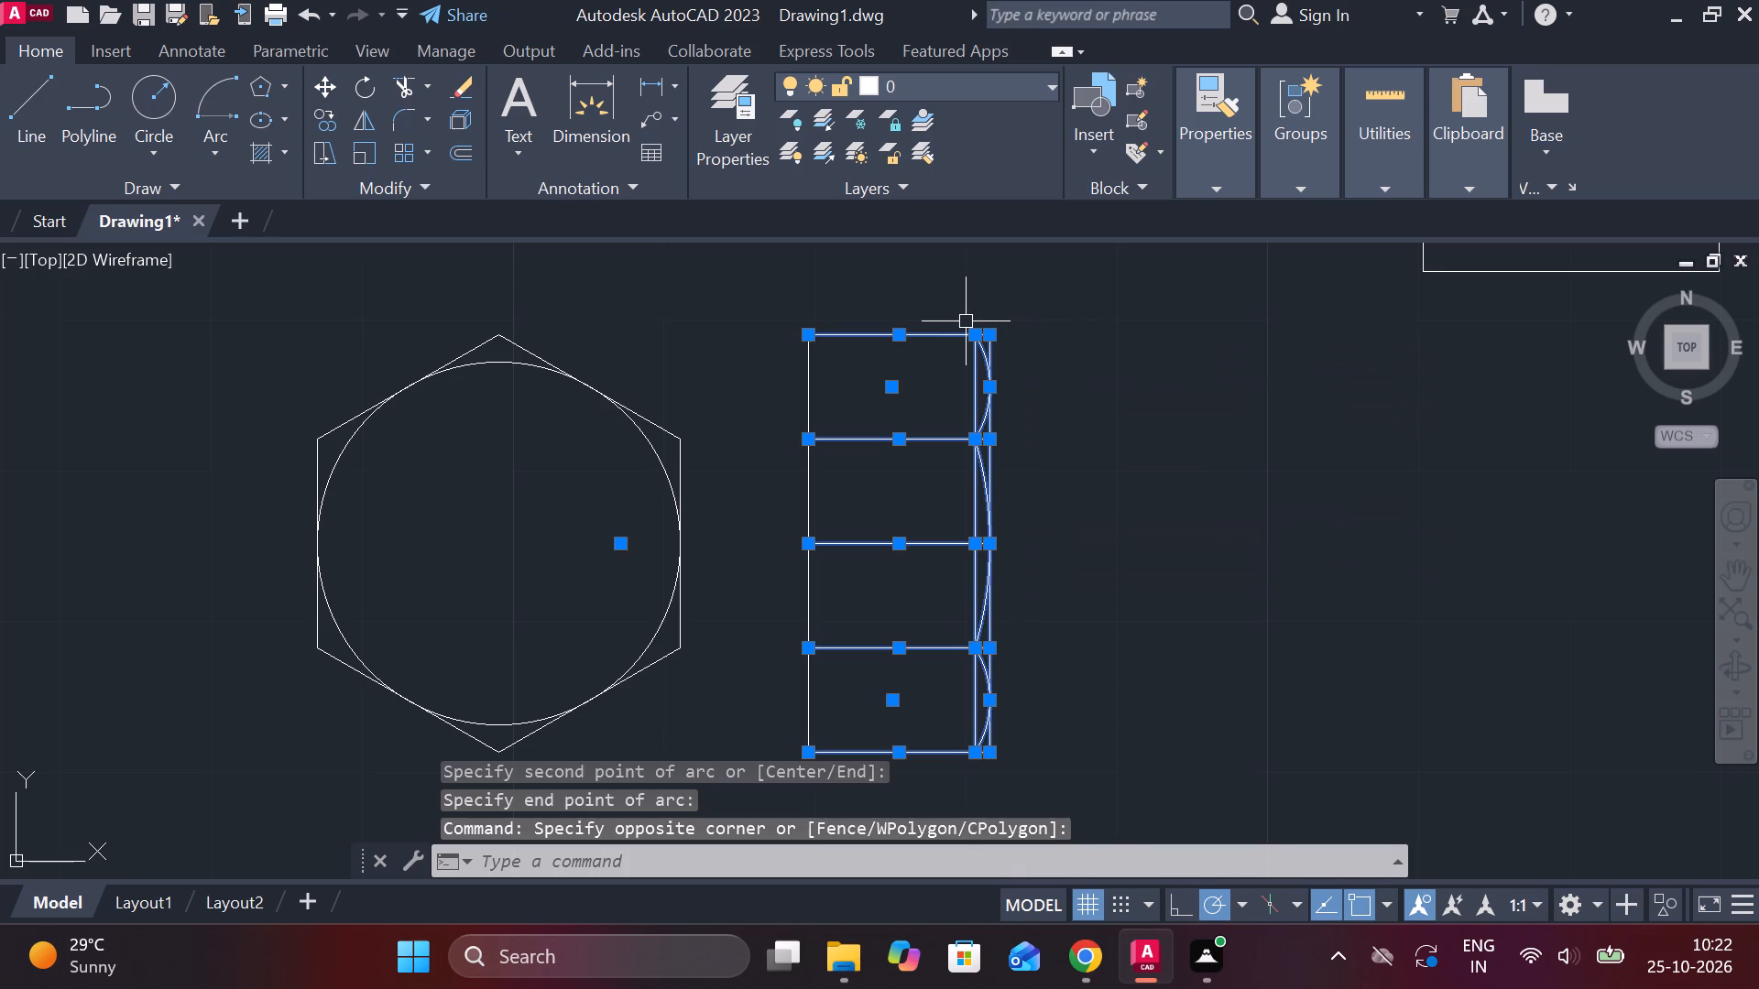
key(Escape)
Mirror the three arcs about the side view's vertical centre axis, keeping the originals.
scroll(975, 456, up, 2)
click(999, 370)
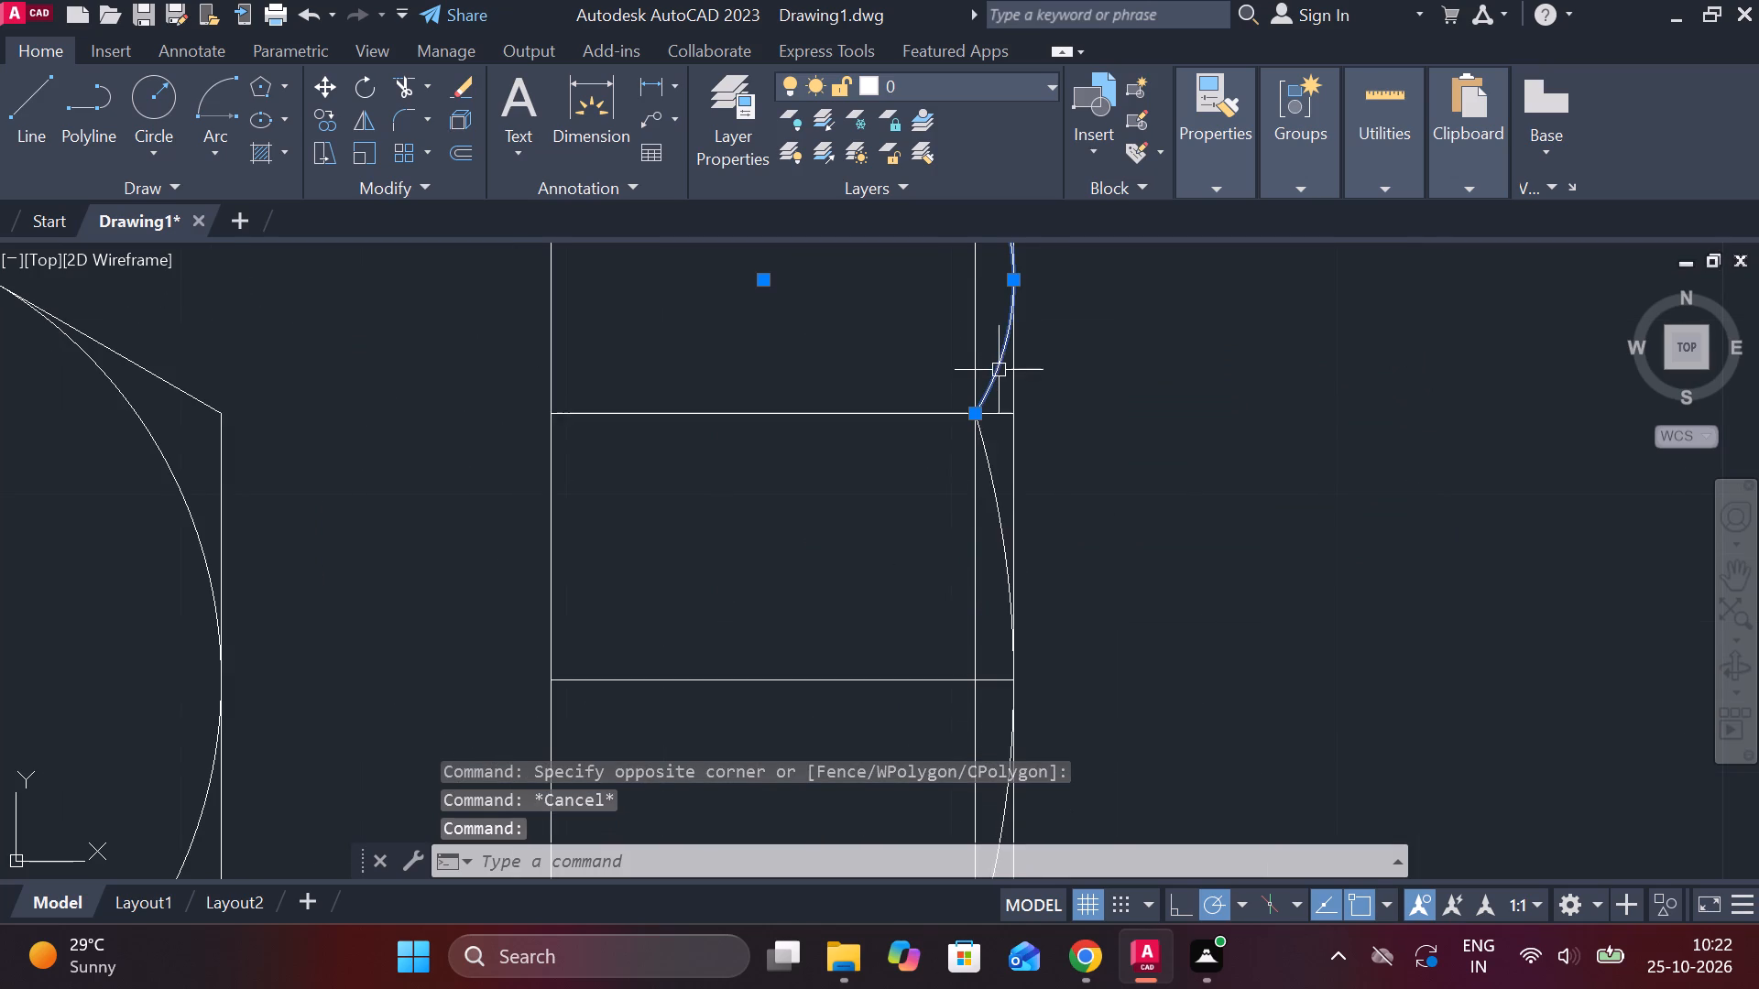
click(994, 486)
scroll(1000, 501, down, 2)
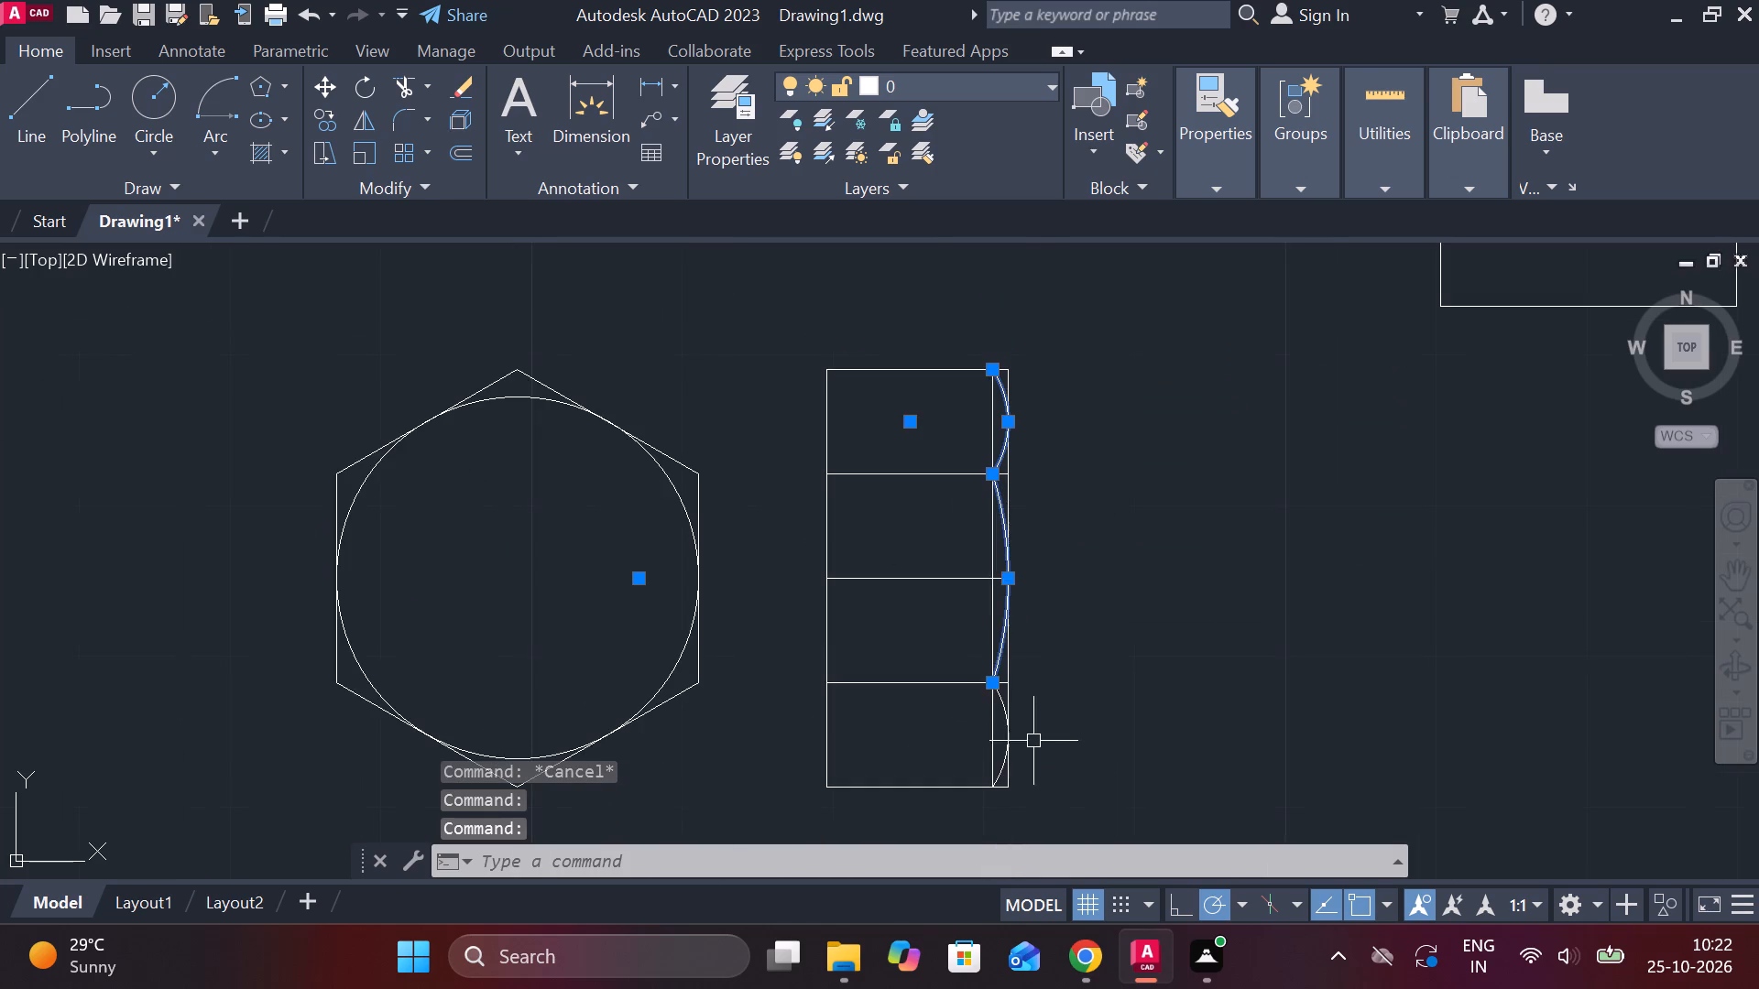
scroll(995, 758, up, 3)
click(1021, 546)
scroll(1191, 586, down, 2)
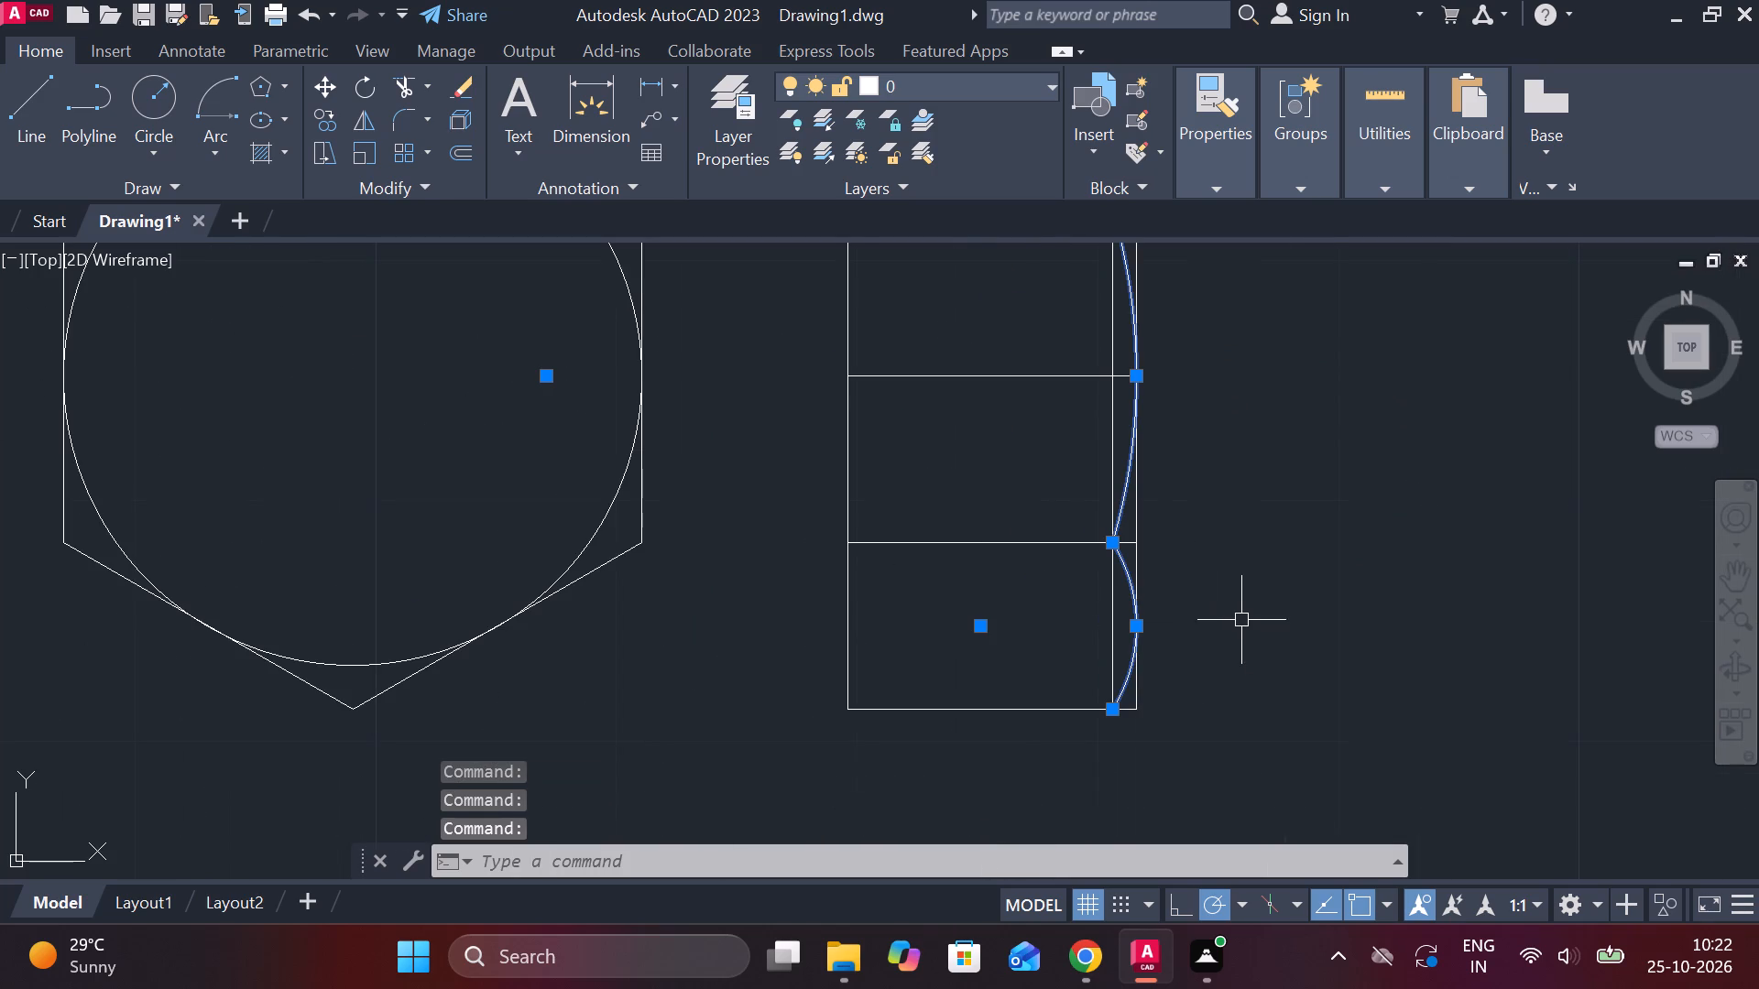
text(MI])
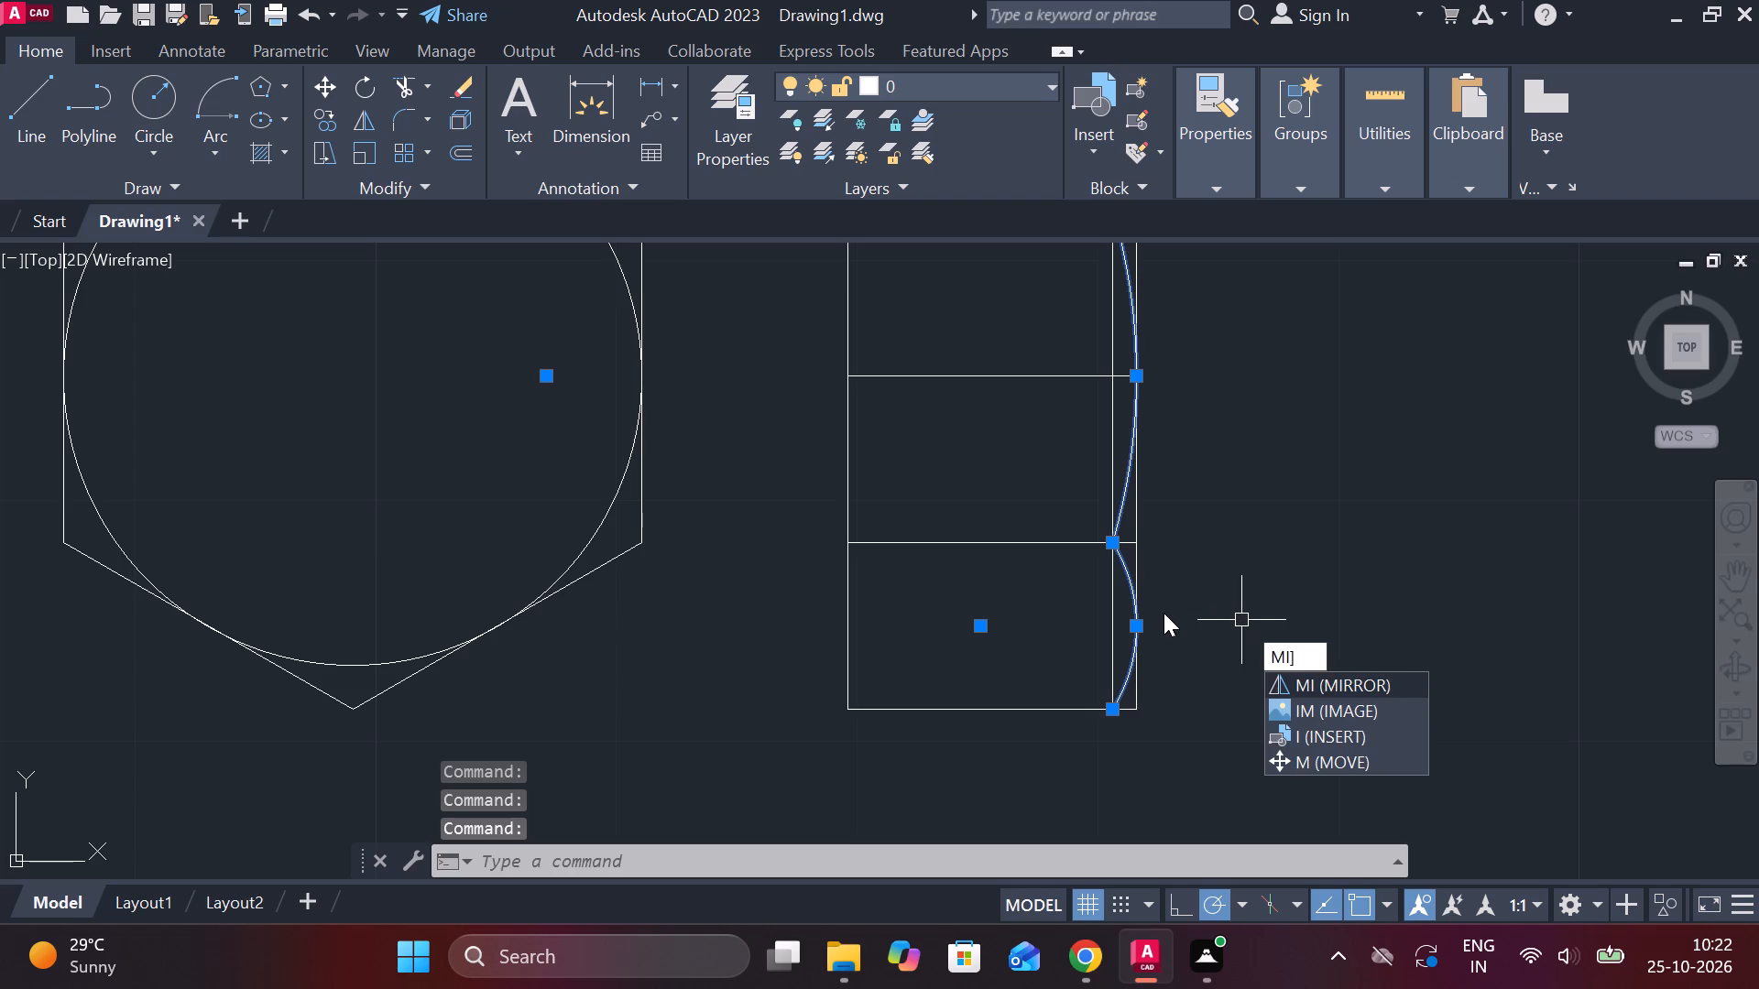
key(BackSpace)
key(Return)
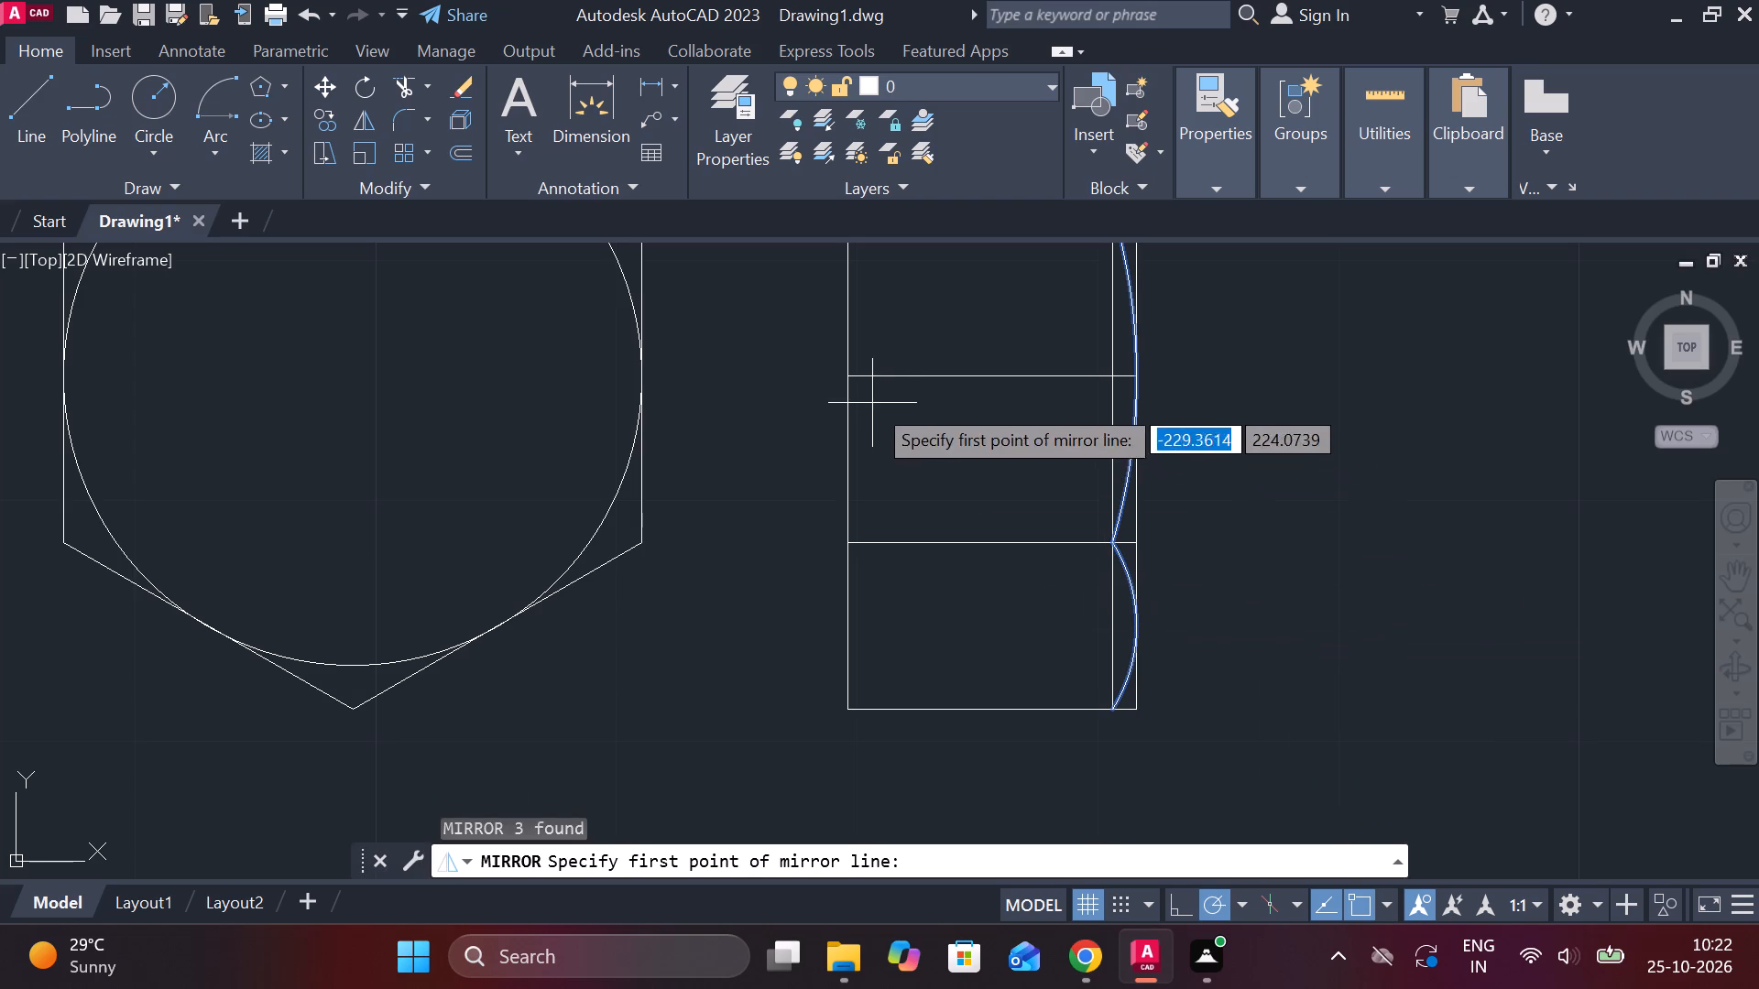
click(985, 706)
middle_drag(957, 538, 948, 633)
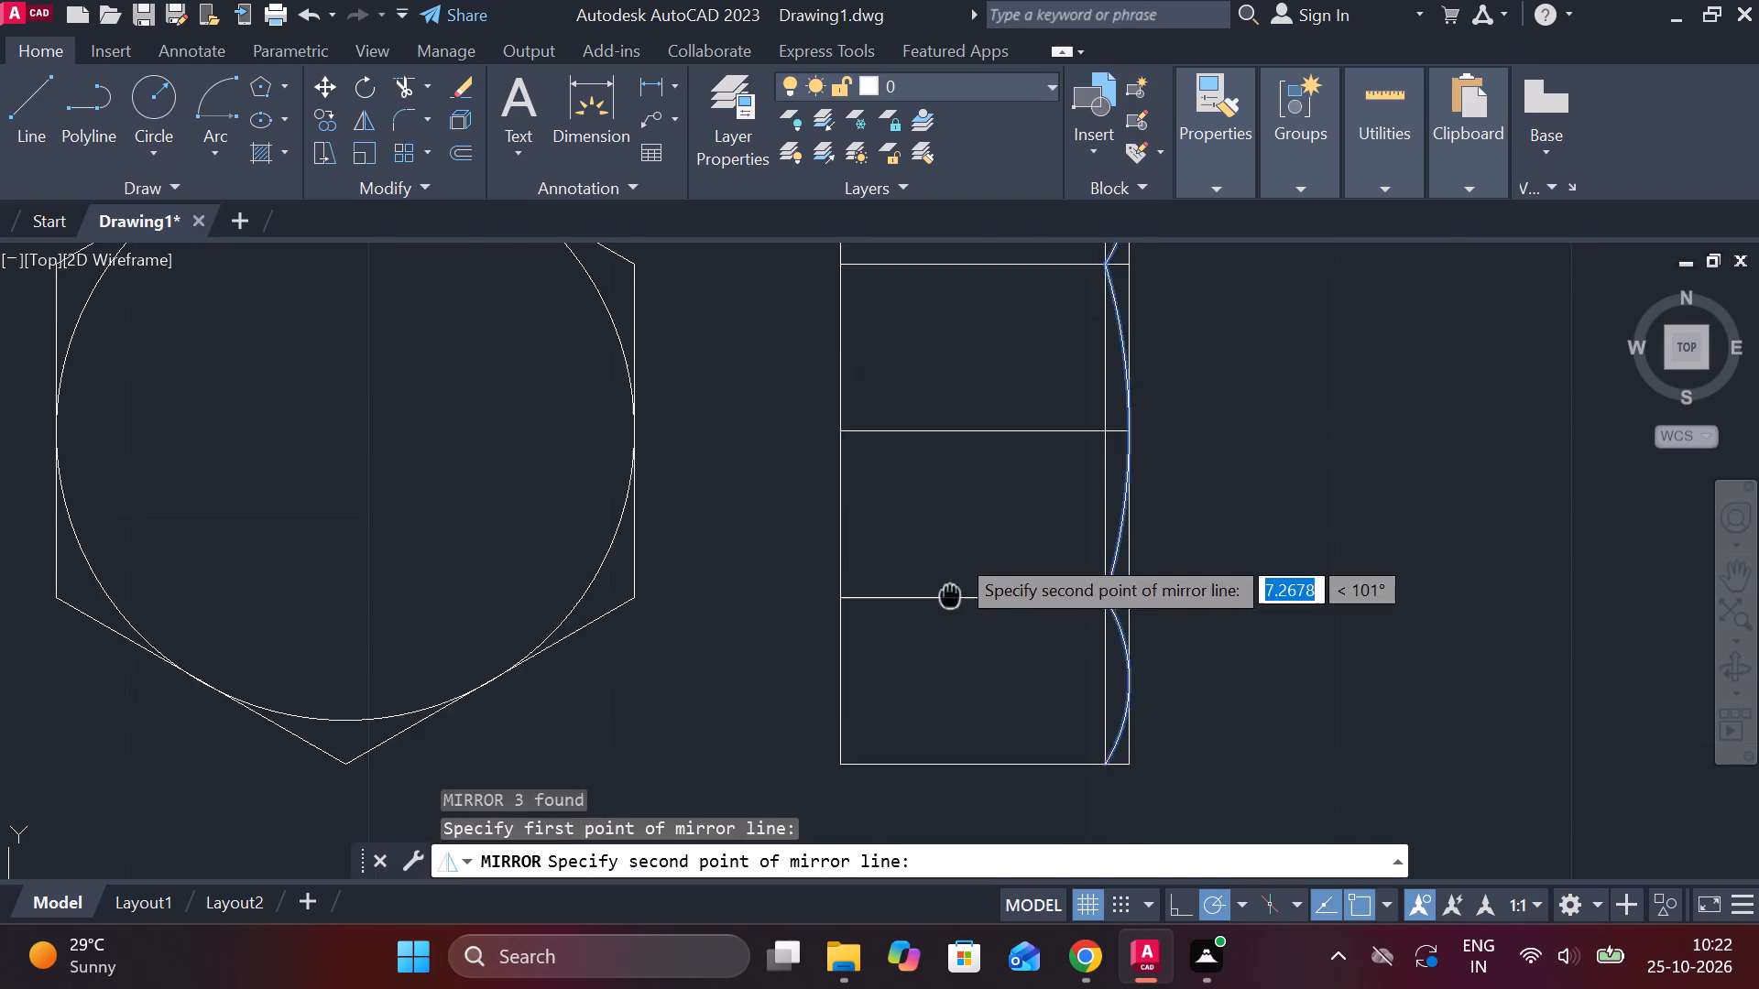
middle_drag(948, 633, 948, 670)
middle_drag(967, 468, 934, 714)
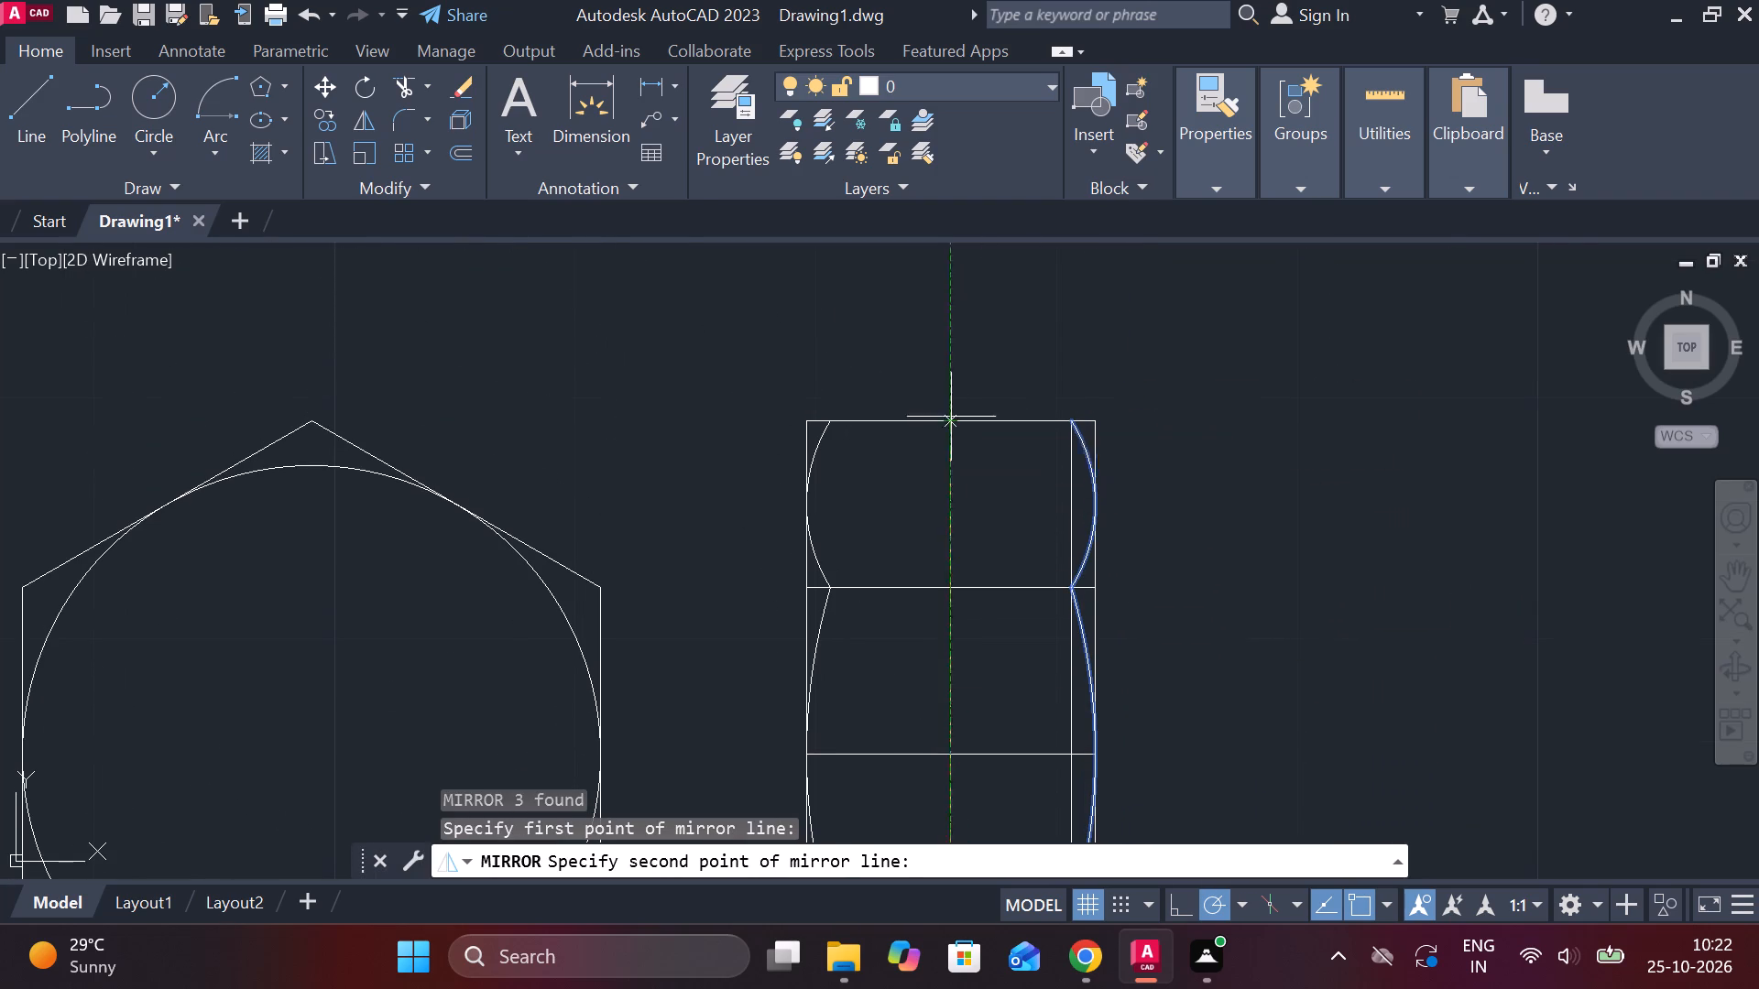
click(944, 417)
drag(1011, 520, 944, 417)
scroll(1168, 454, down, 1)
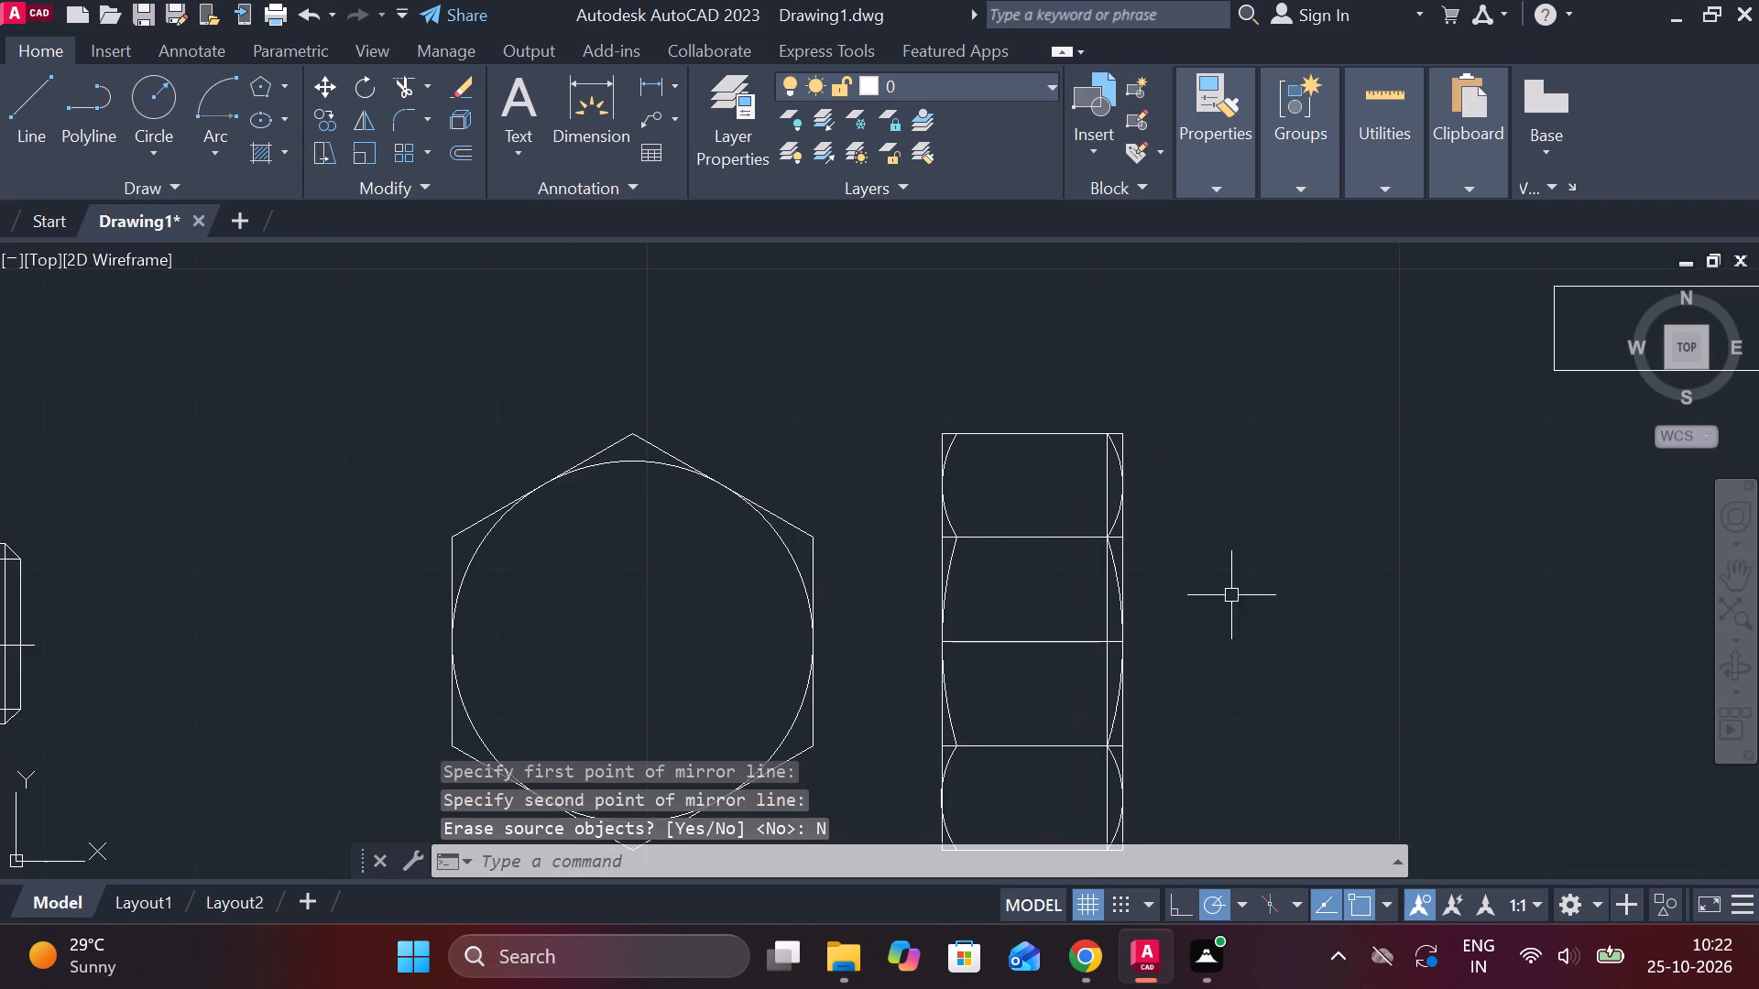
middle_drag(1230, 596, 1170, 454)
key(Escape)
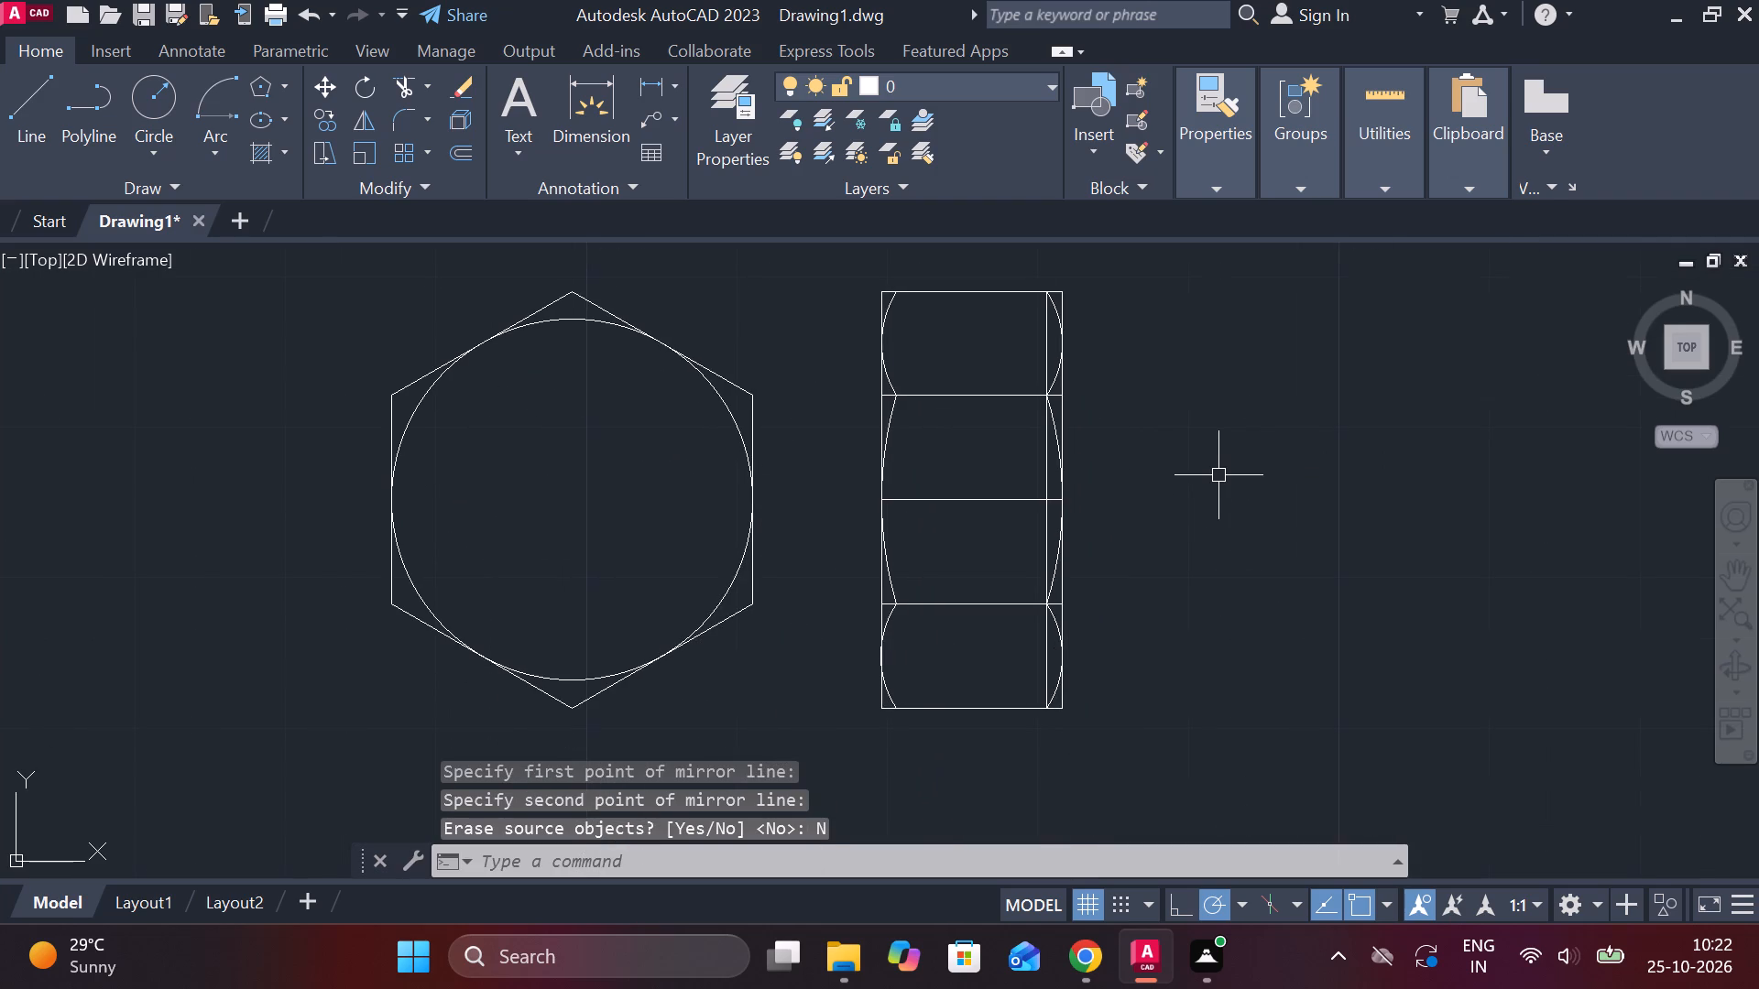
Trim away the horizontal centre line across the side view, including its short piece beyond the offset line.
text(TR)
key(space)
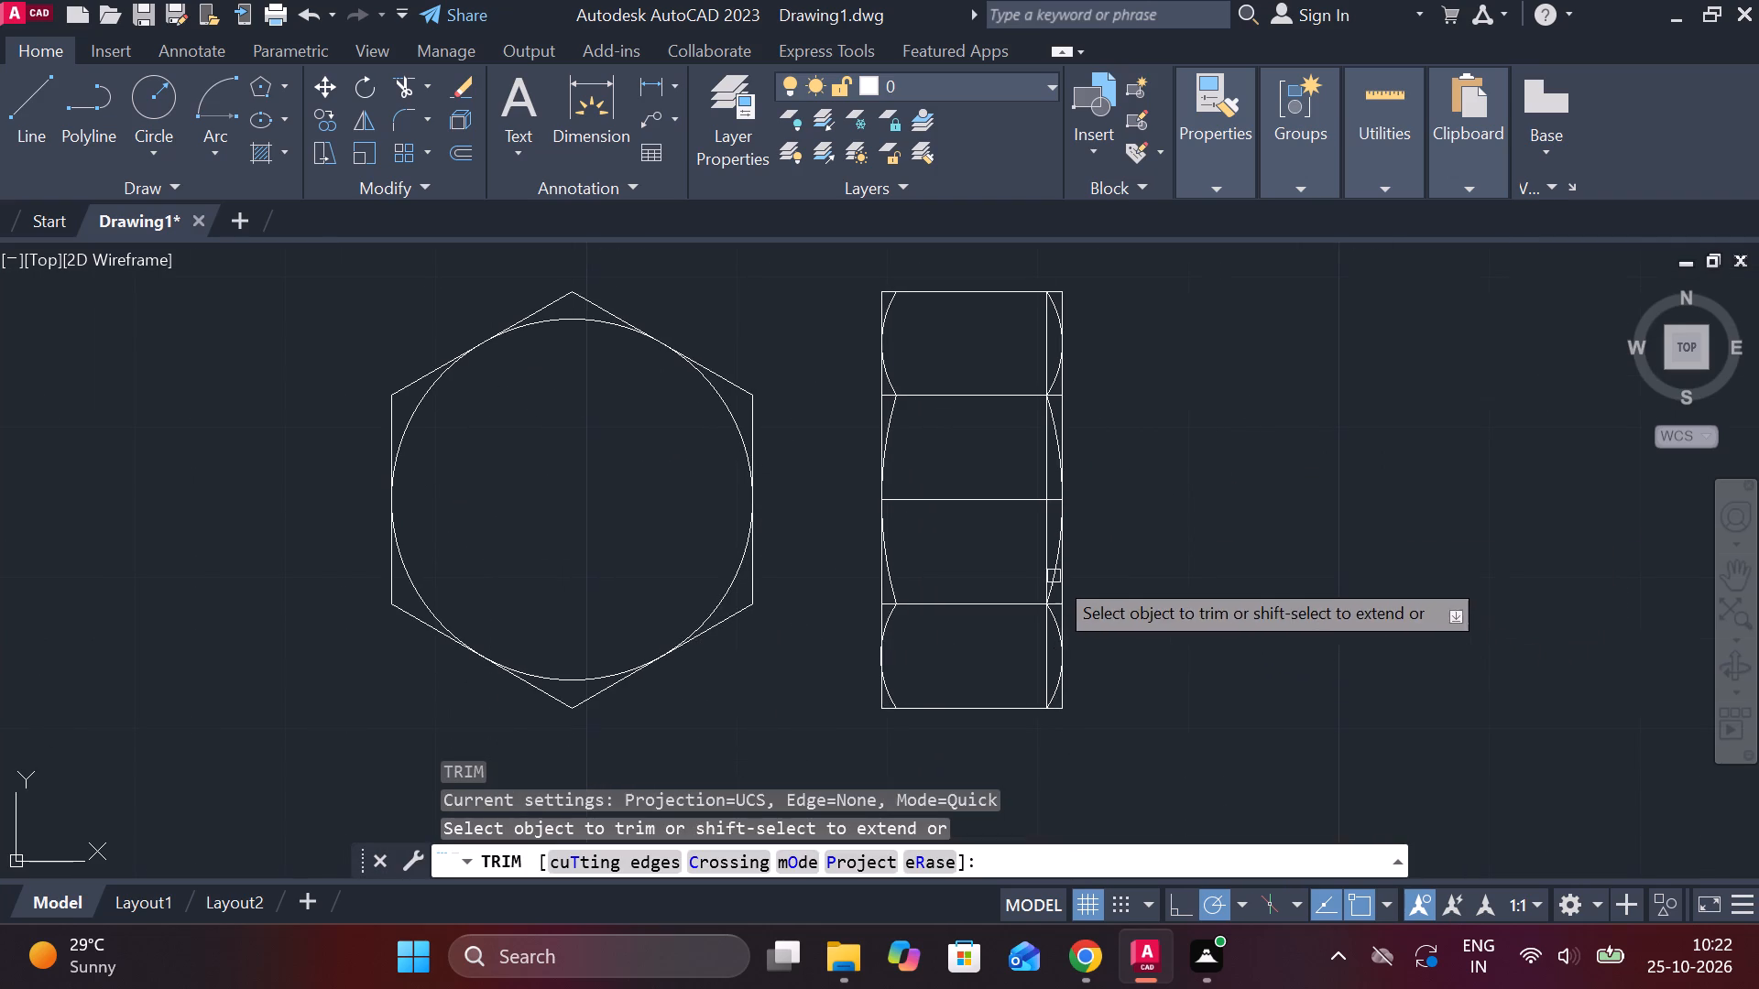
click(956, 501)
scroll(1032, 505, up, 3)
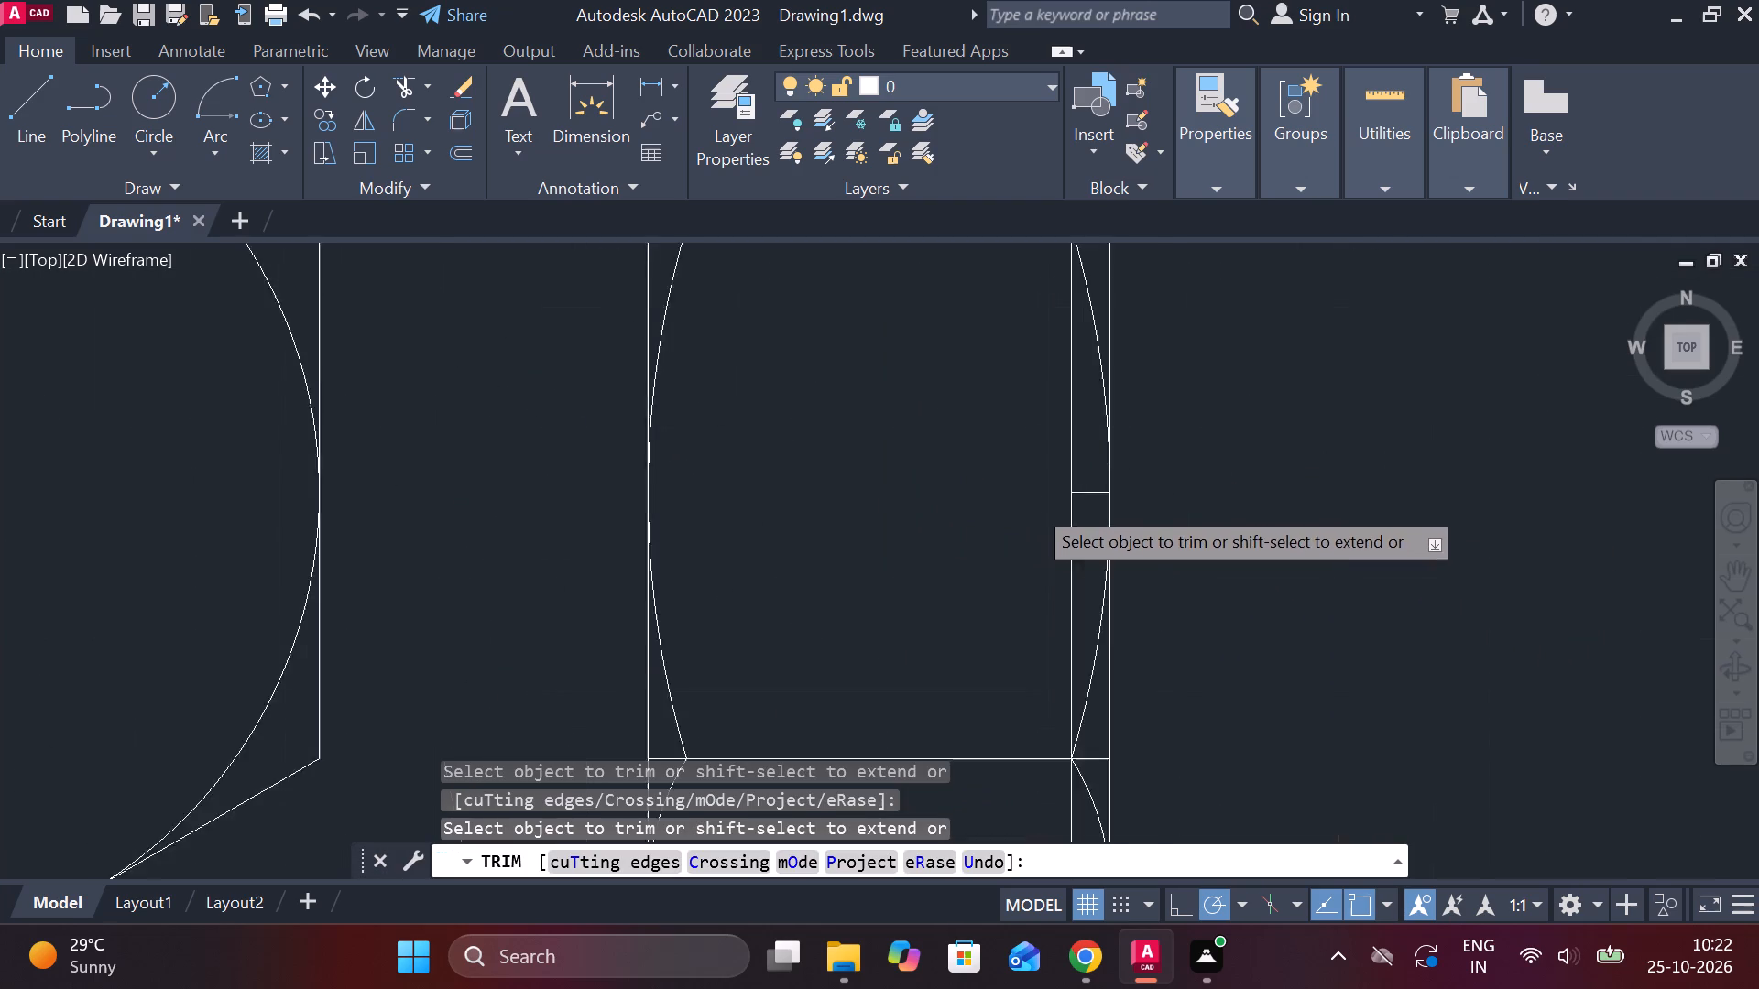
click(1135, 492)
Trim the two lower corners of the side view back to the chamfer arcs.
scroll(1230, 694, down, 2)
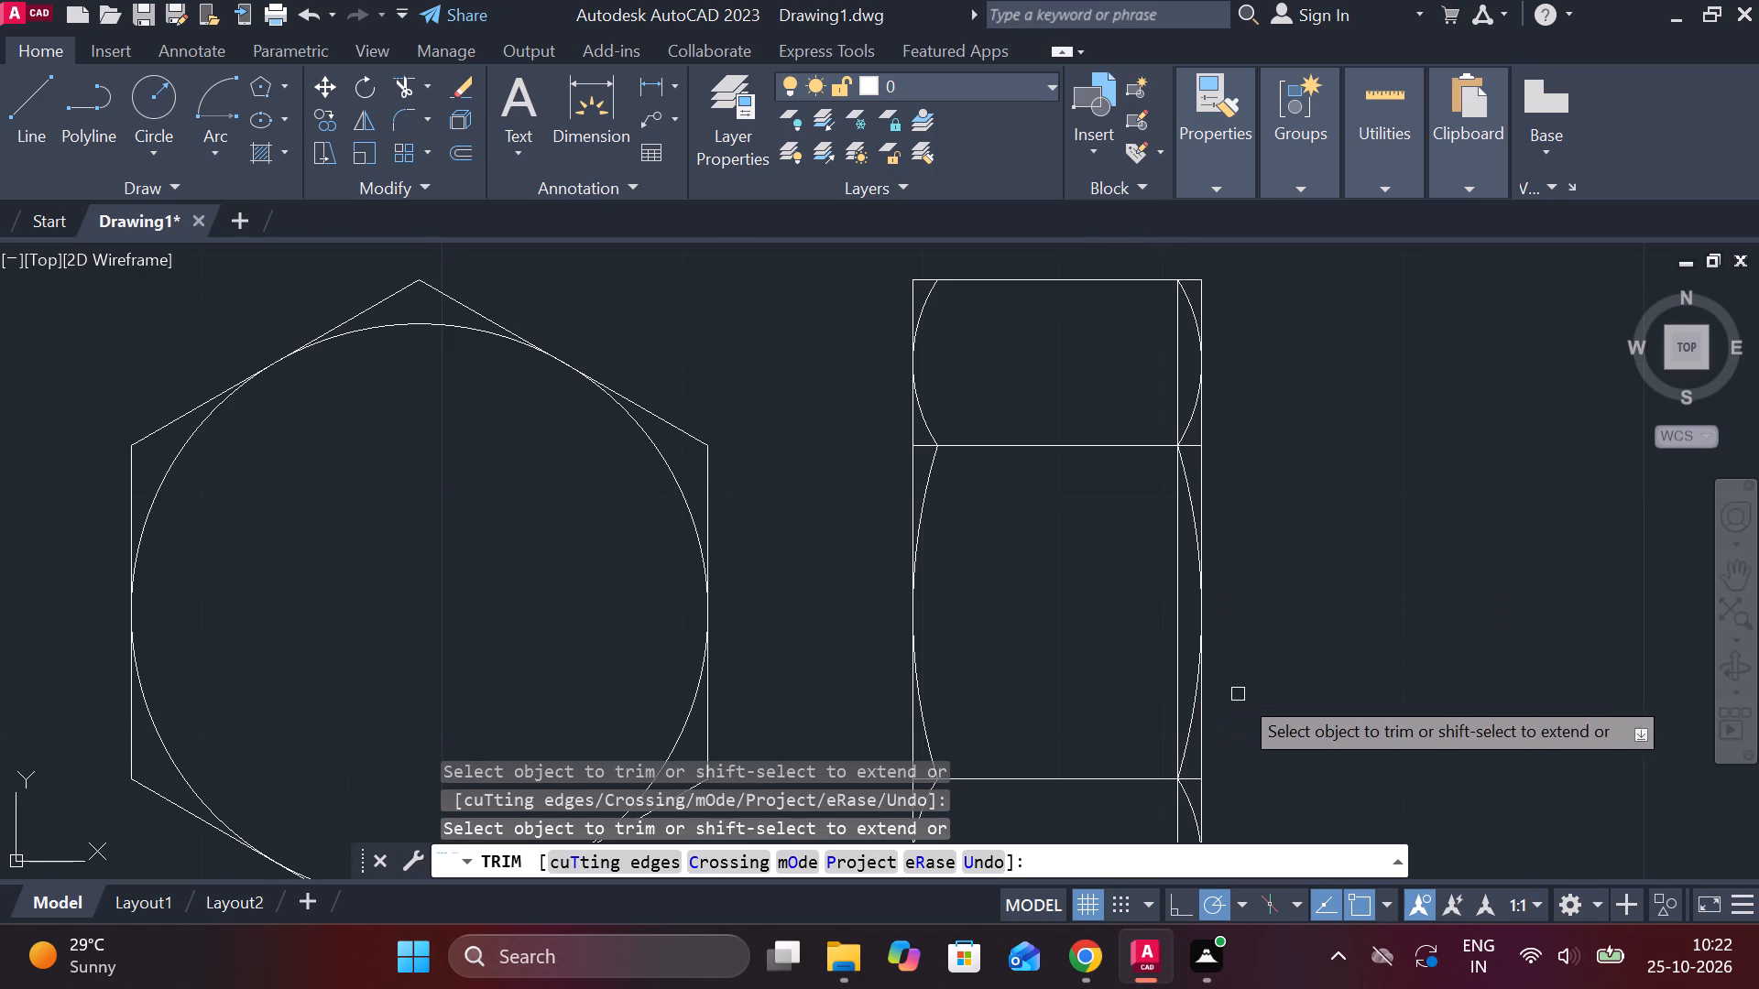
middle_drag(1282, 740, 1257, 409)
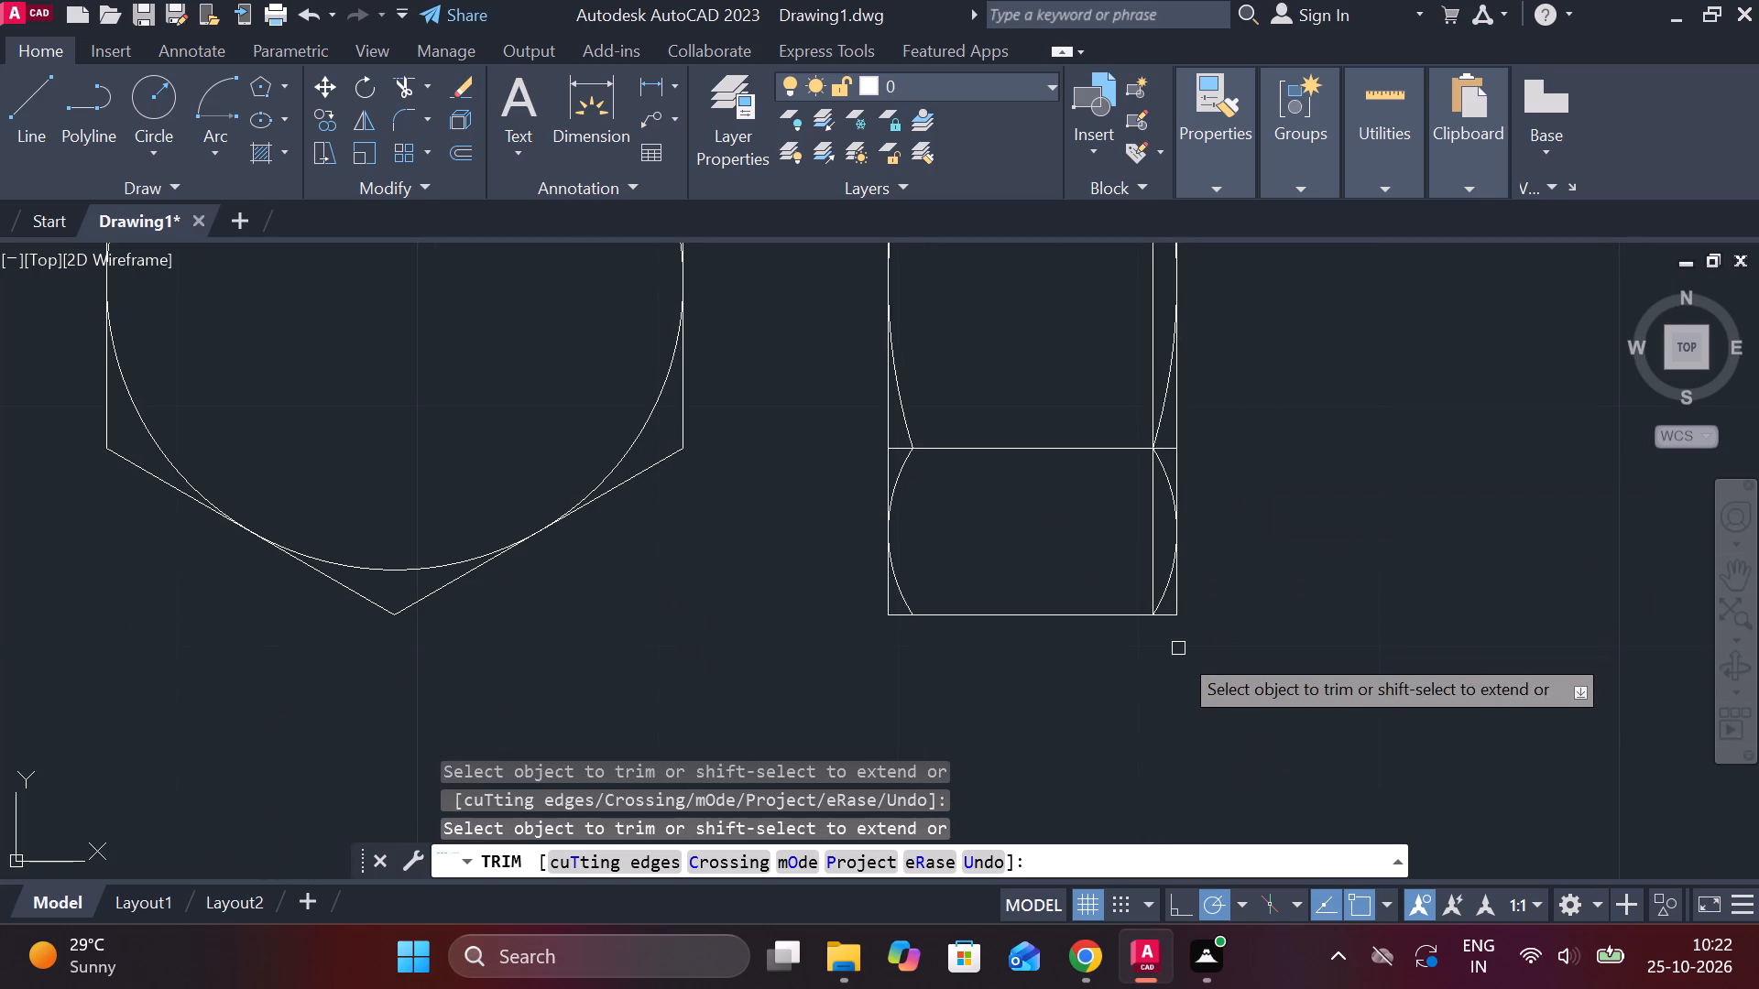
click(1171, 615)
click(1167, 622)
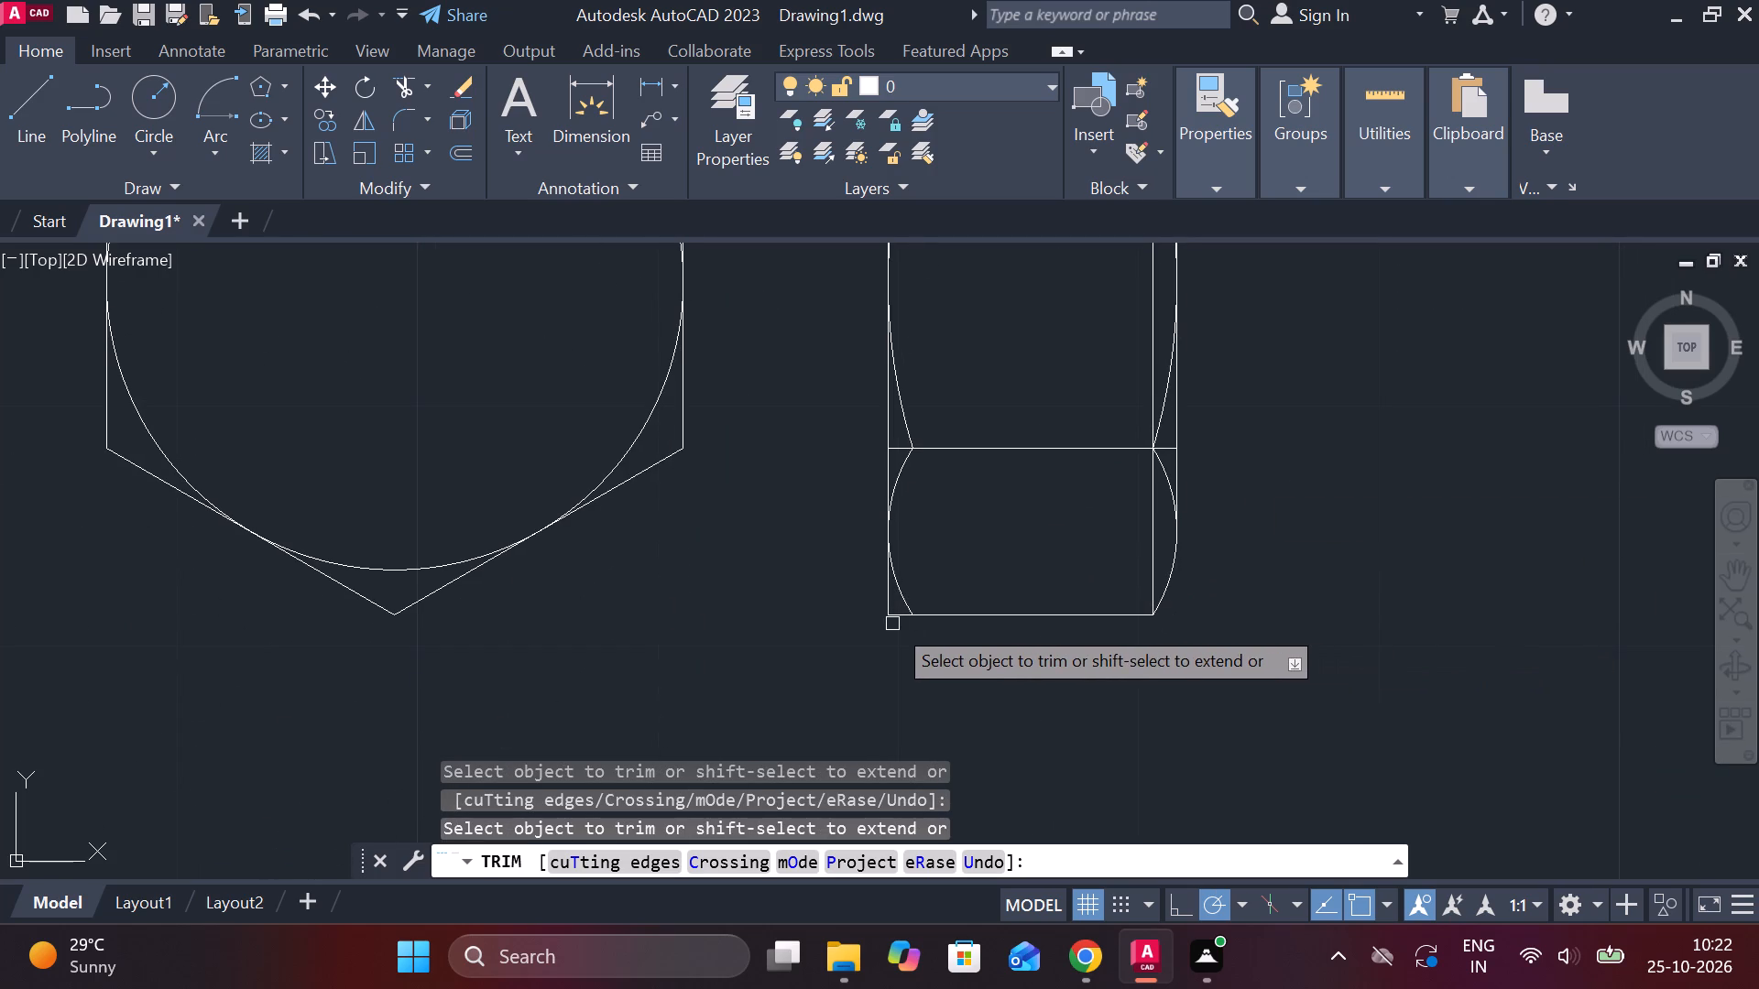
click(896, 615)
click(889, 605)
Trim the two upper corners of the side view back to the chamfer arcs.
scroll(896, 638, down, 2)
middle_drag(1118, 464, 1141, 616)
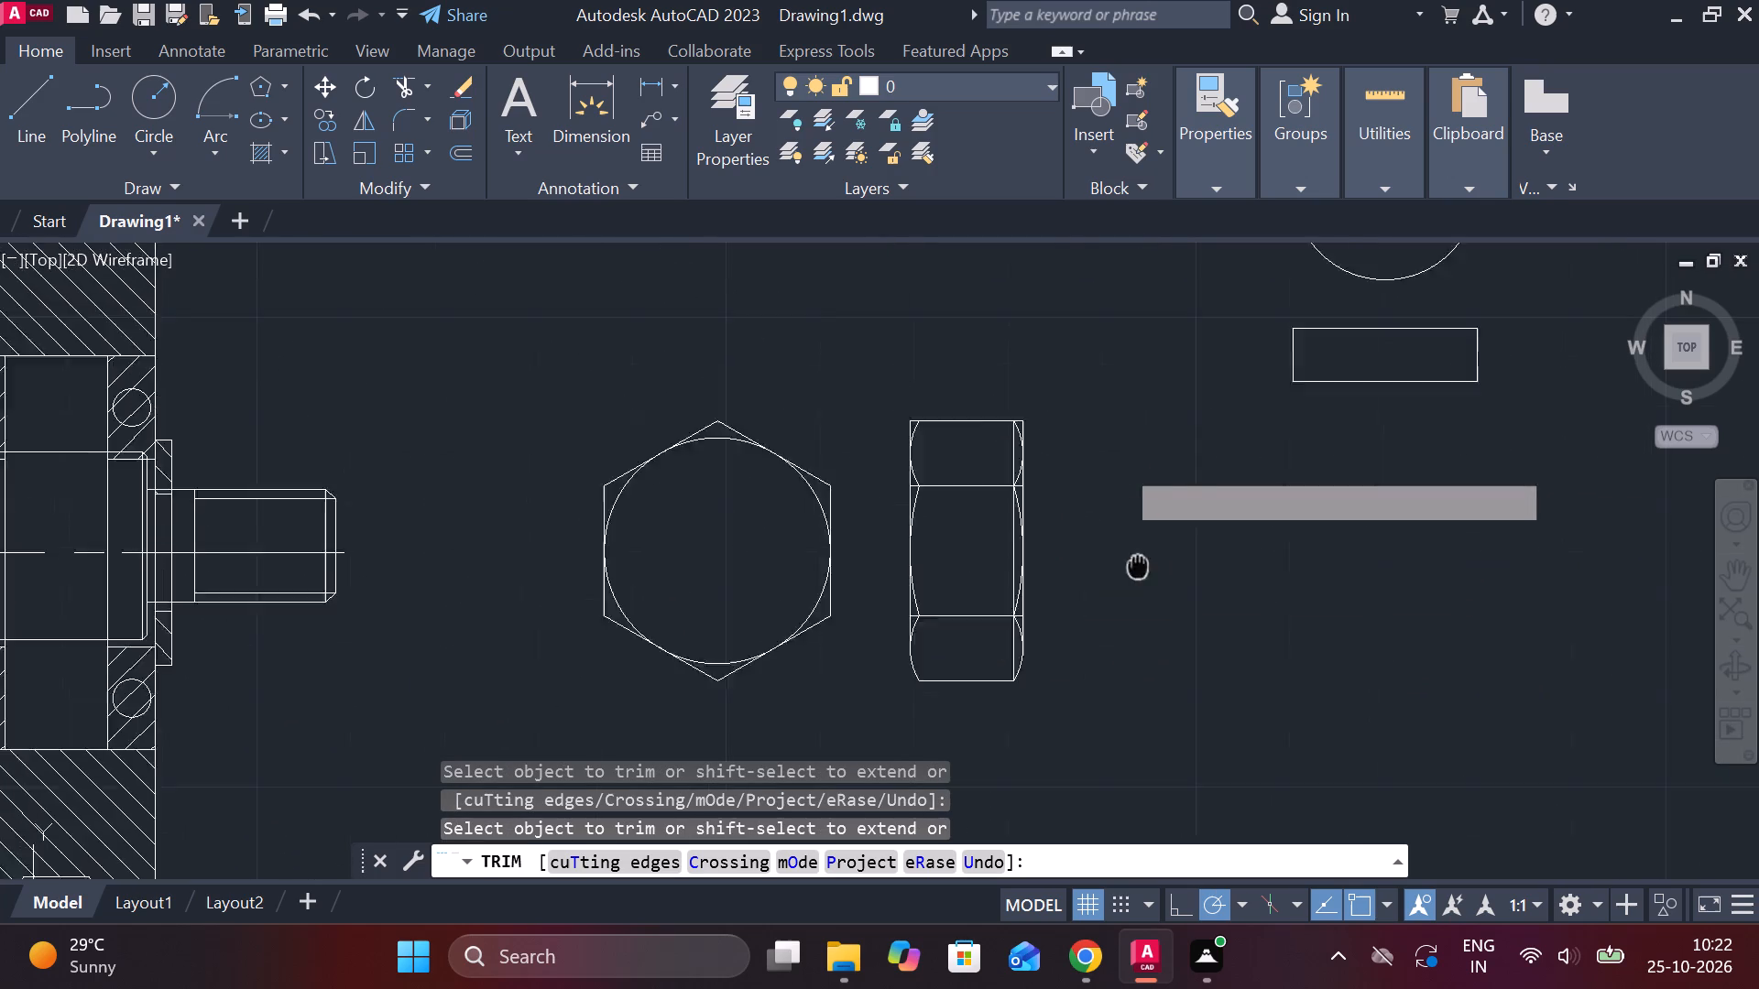
middle_drag(1141, 616, 1141, 656)
scroll(1140, 656, down, 1)
scroll(1004, 518, up, 3)
middle_drag(1058, 646, 1056, 556)
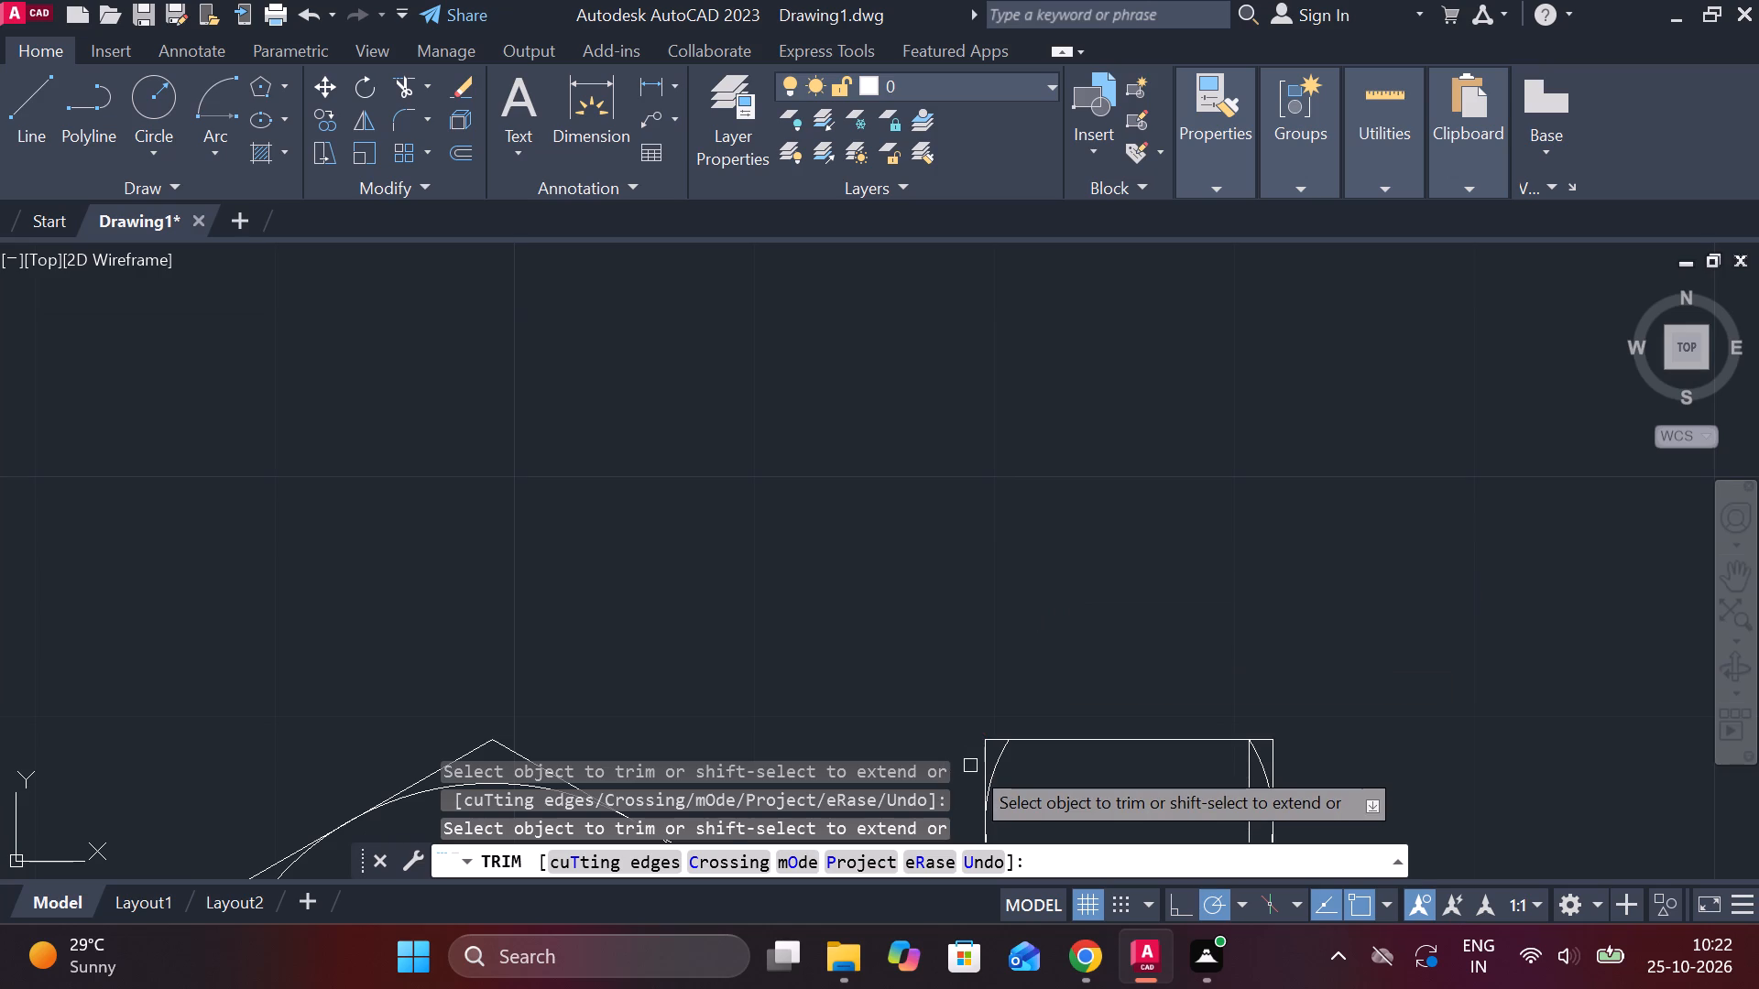
click(977, 757)
click(1000, 736)
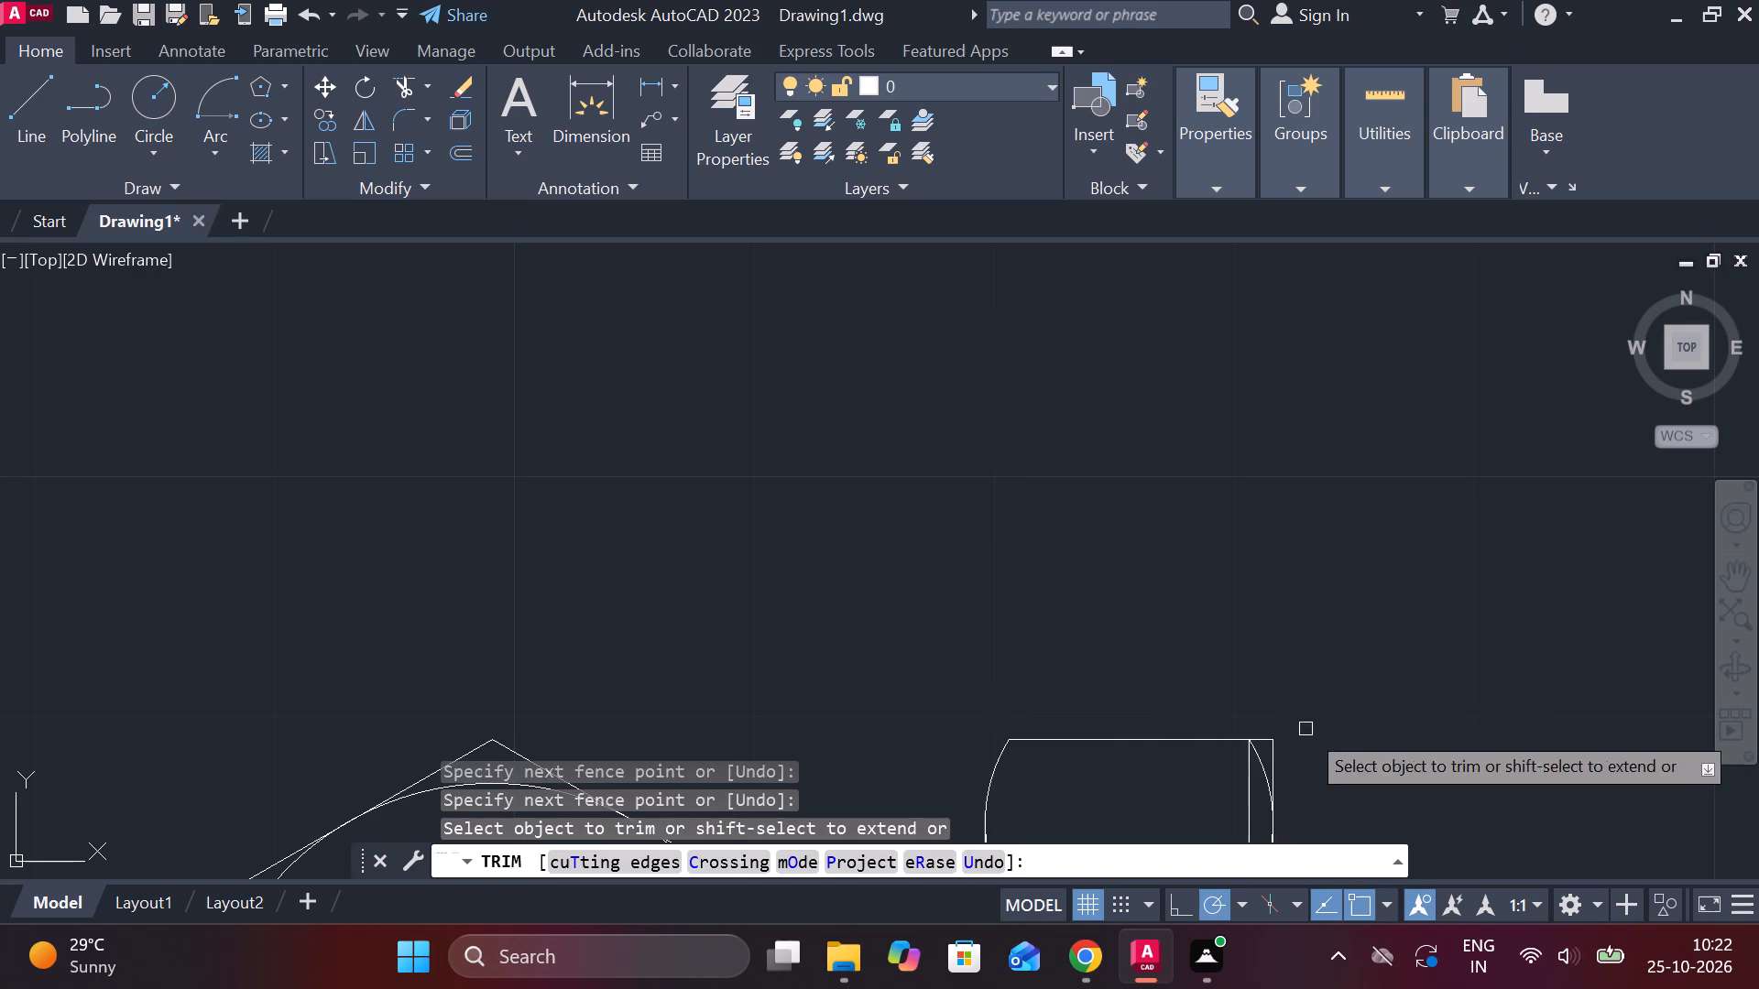
middle_drag(1312, 712, 1222, 527)
click(1182, 553)
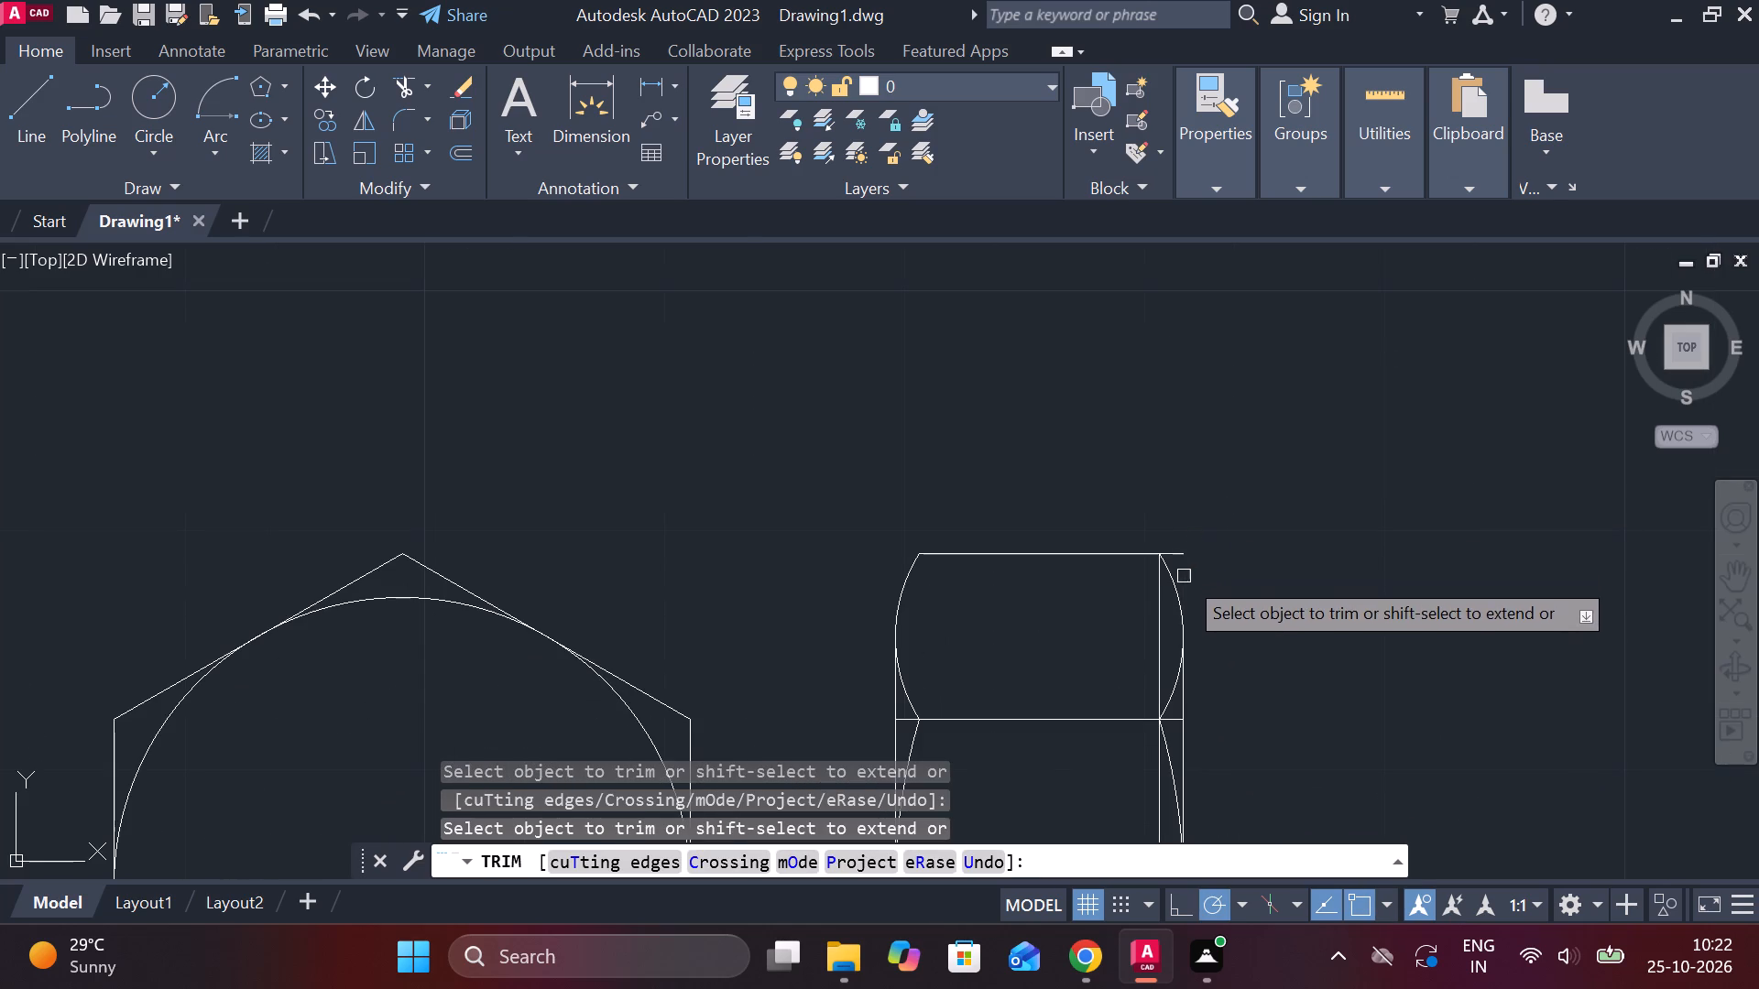
click(1178, 558)
scroll(1234, 655, down, 2)
middle_drag(1276, 687, 1276, 685)
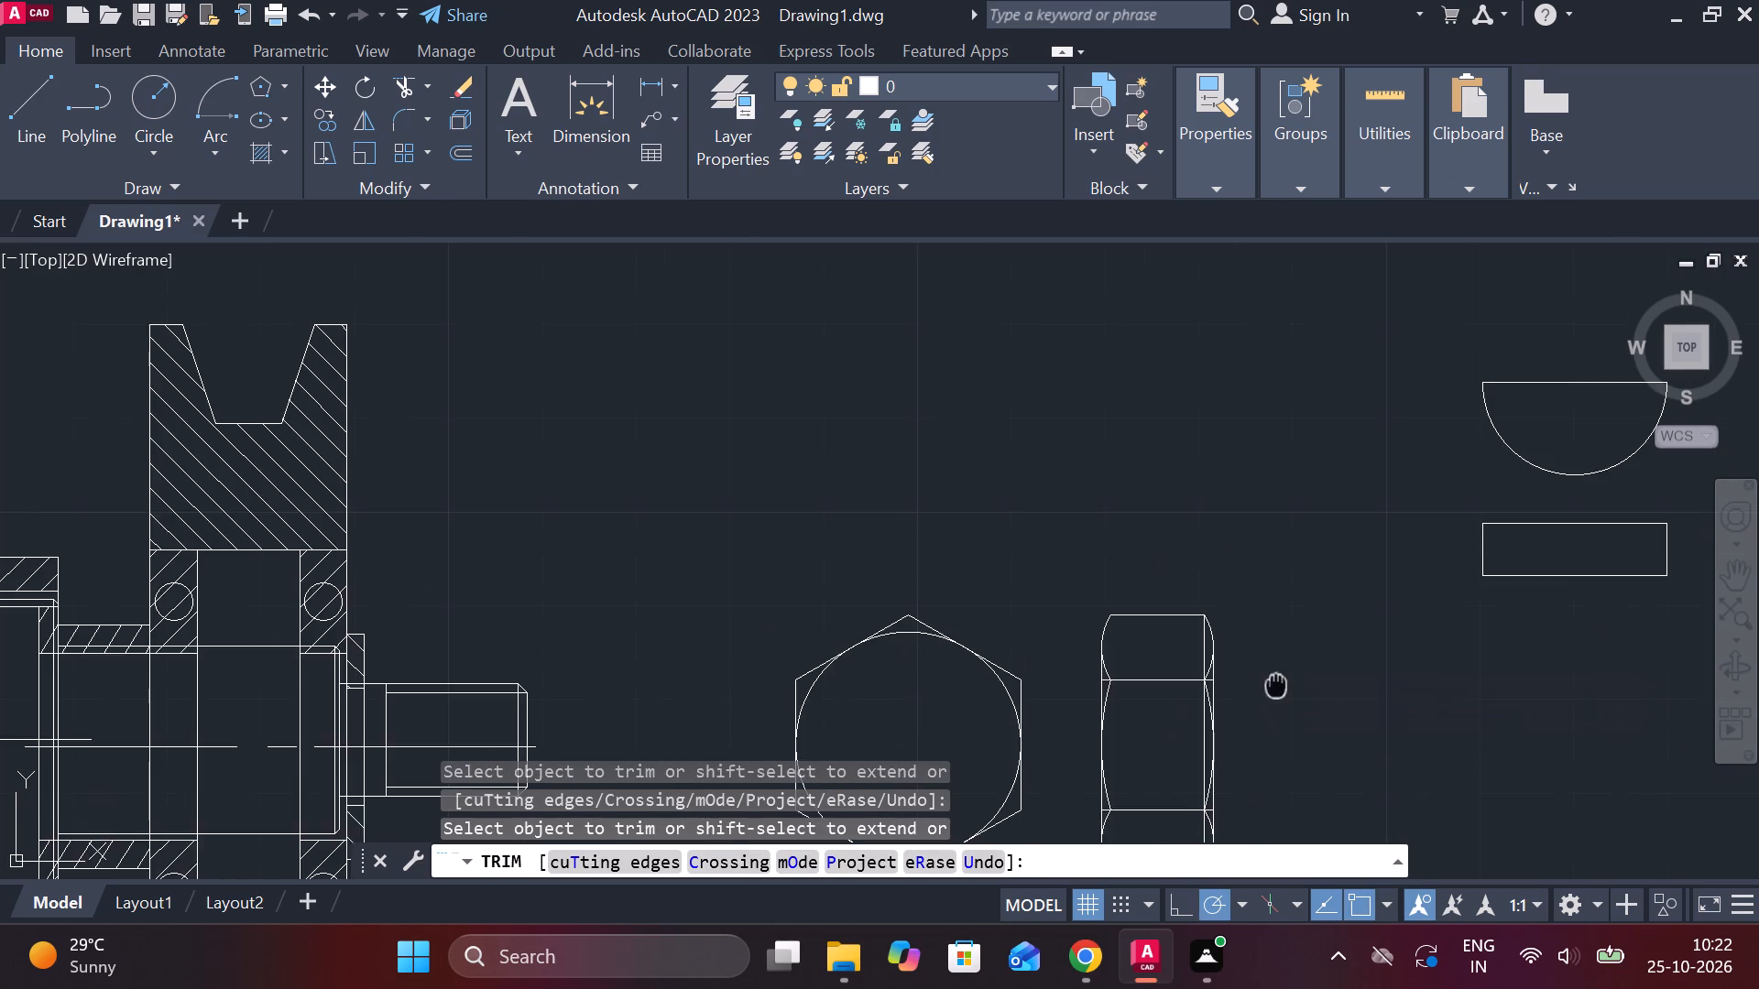
Trim the middle and upper pieces of the inner vertical offset line from the nut's side view.
middle_drag(1276, 685, 1259, 592)
scroll(1170, 668, up, 2)
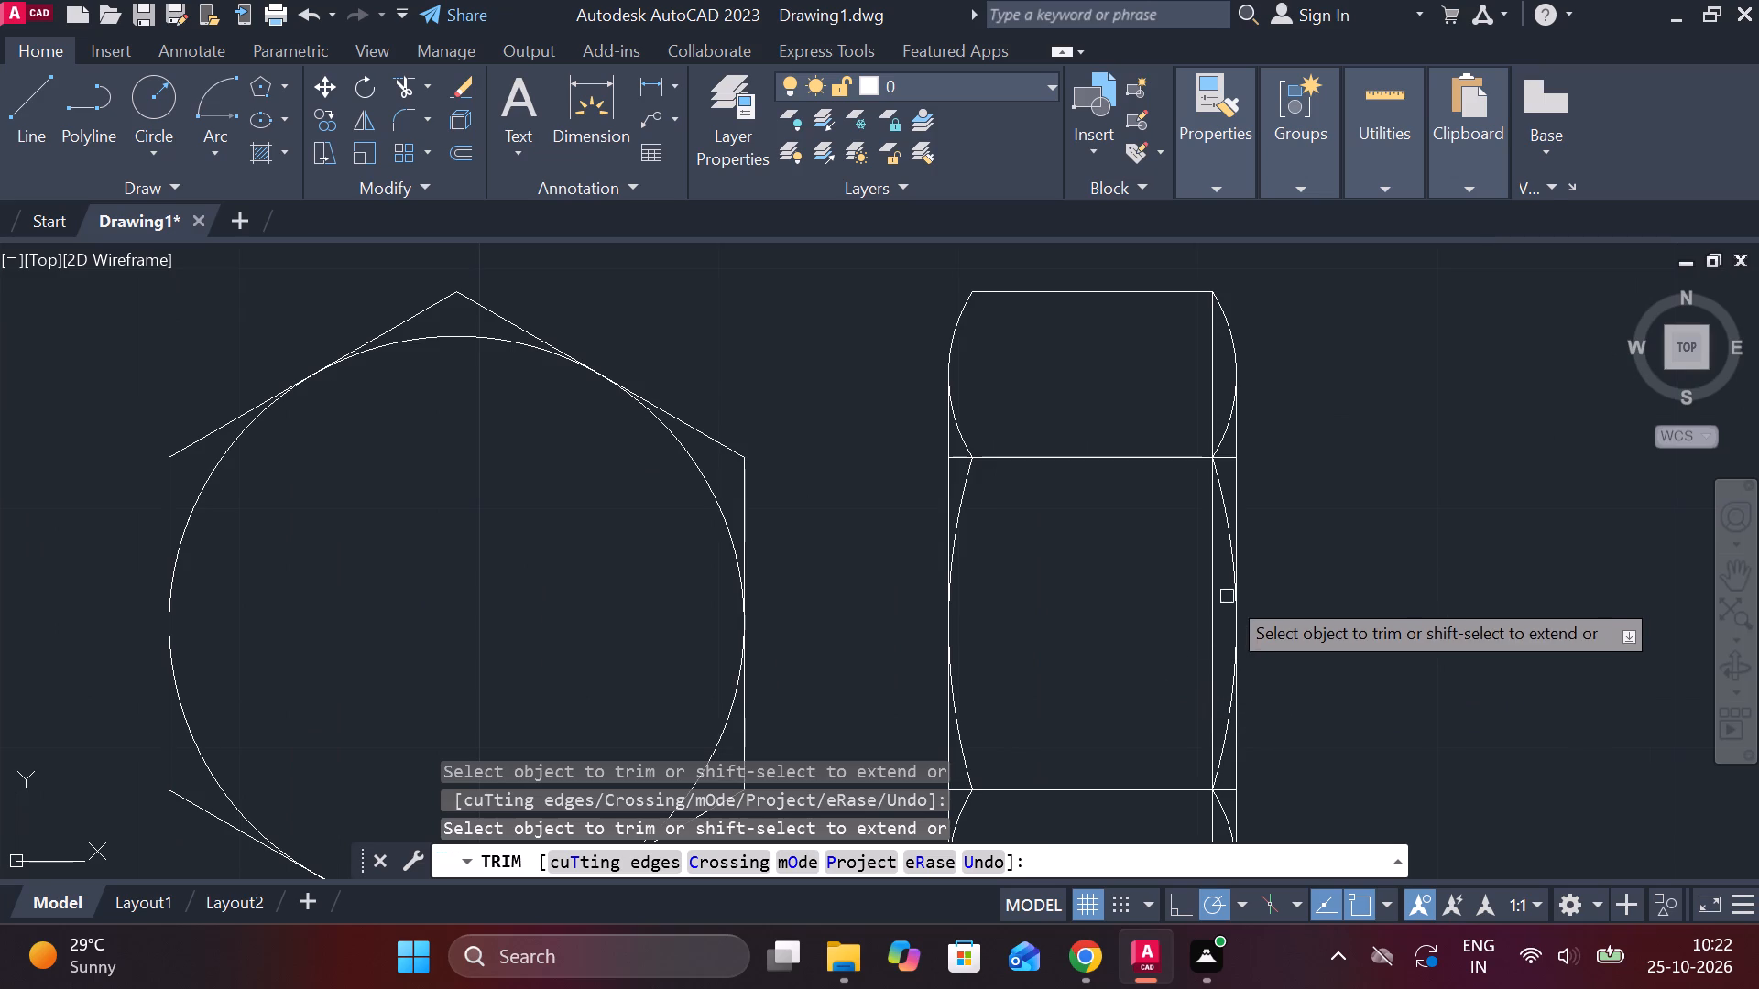
click(1218, 583)
click(1217, 386)
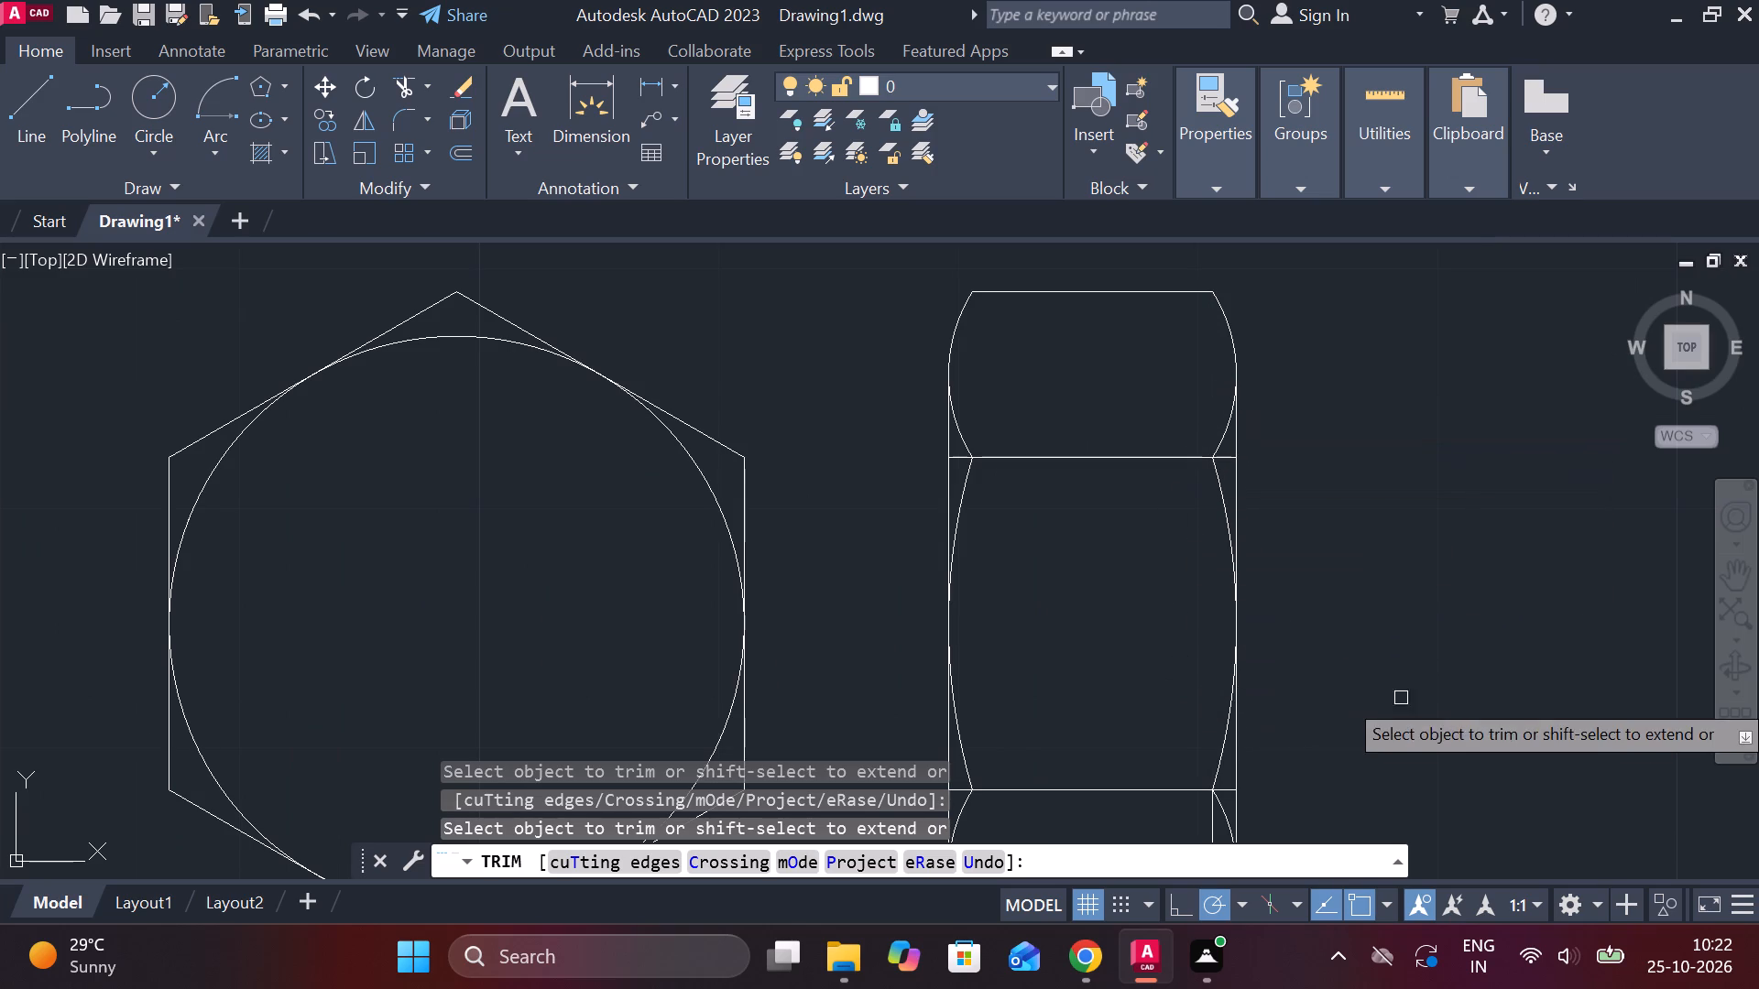
Trim the short ends of the side view's upper horizontal edge that extend beyond the chamfer arcs on both sides.
scroll(1393, 681, down, 1)
scroll(1371, 504, up, 3)
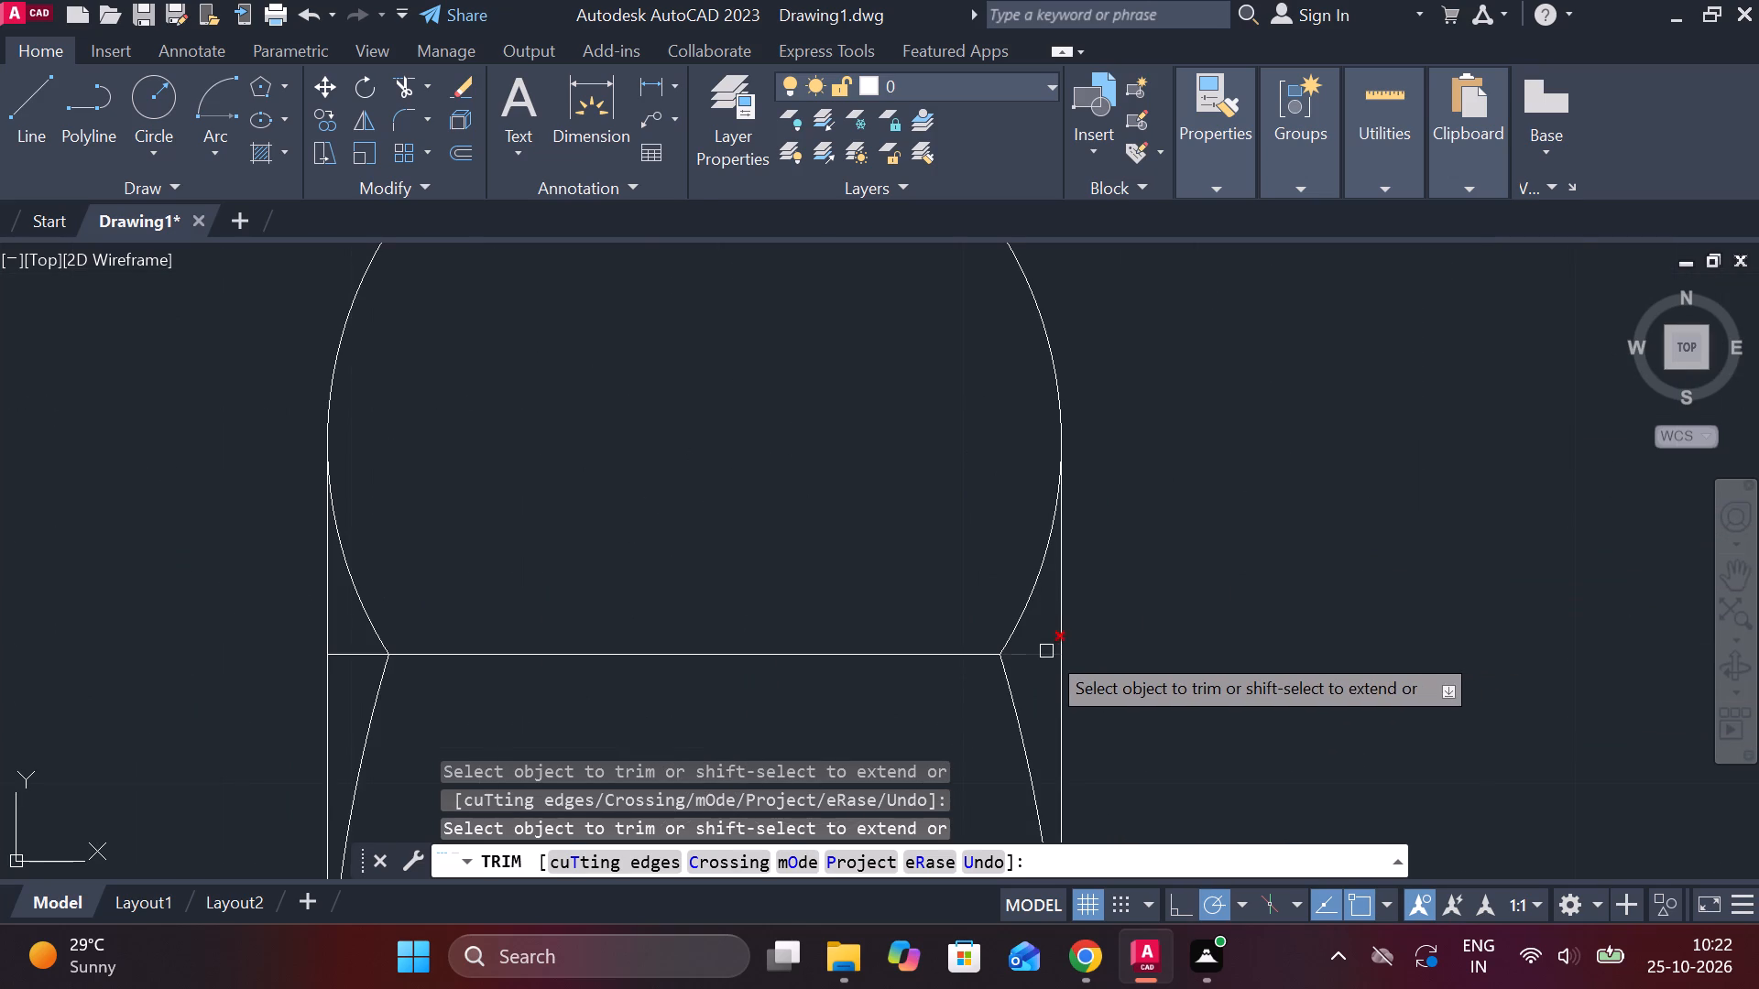
click(1046, 651)
scroll(1131, 653, down, 3)
scroll(888, 642, up, 3)
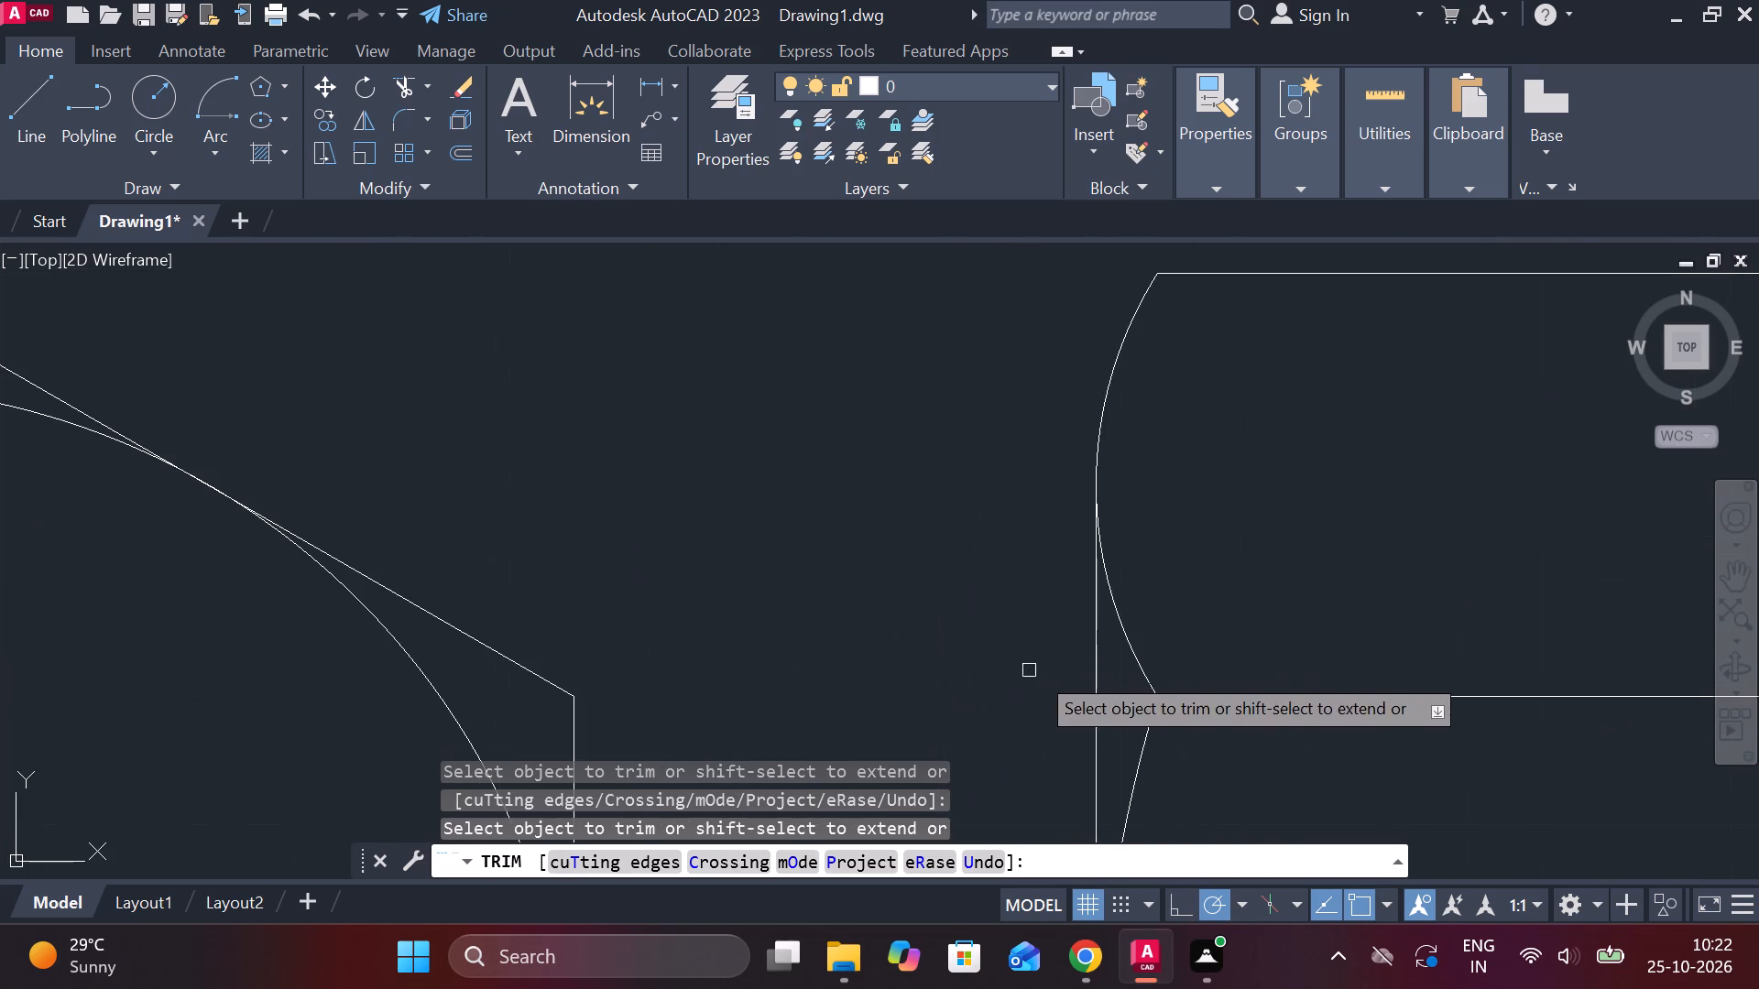
click(1118, 696)
Trim the lower horizontal edge's short ends beyond the arcs and the leftover vertical offset line in the side view's lower section.
scroll(1024, 678, down, 3)
scroll(1333, 663, down, 2)
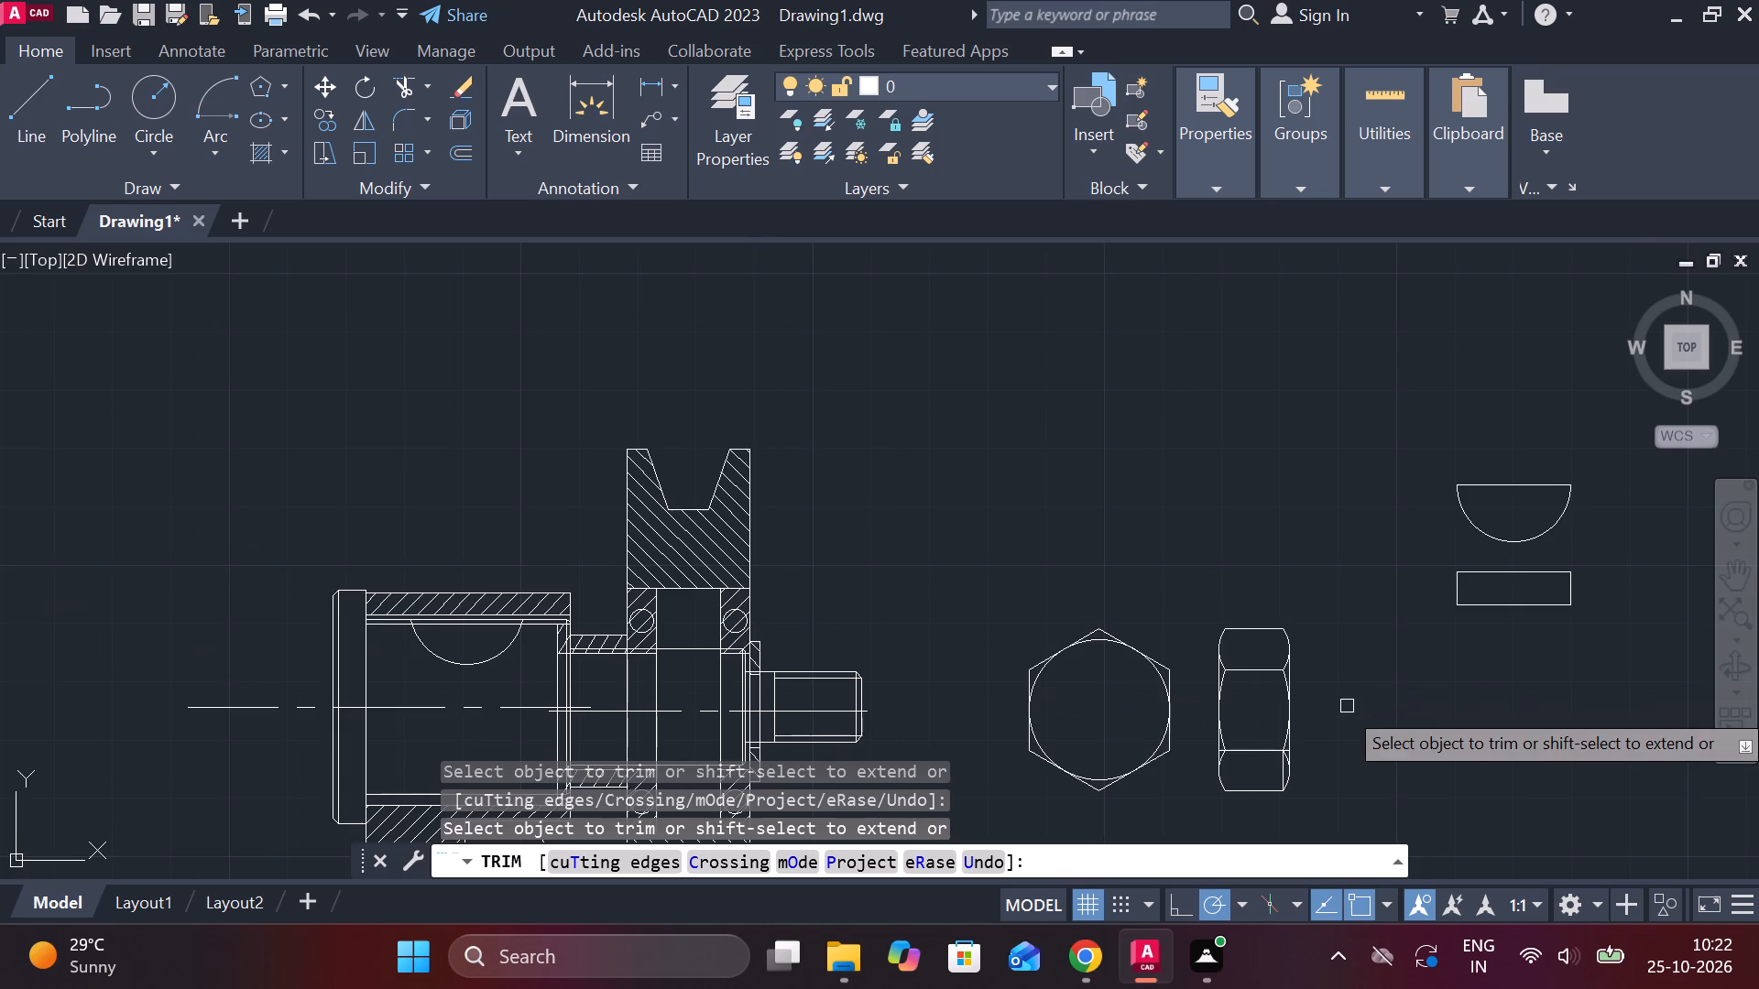
middle_drag(1347, 721, 1273, 622)
scroll(1260, 668, up, 3)
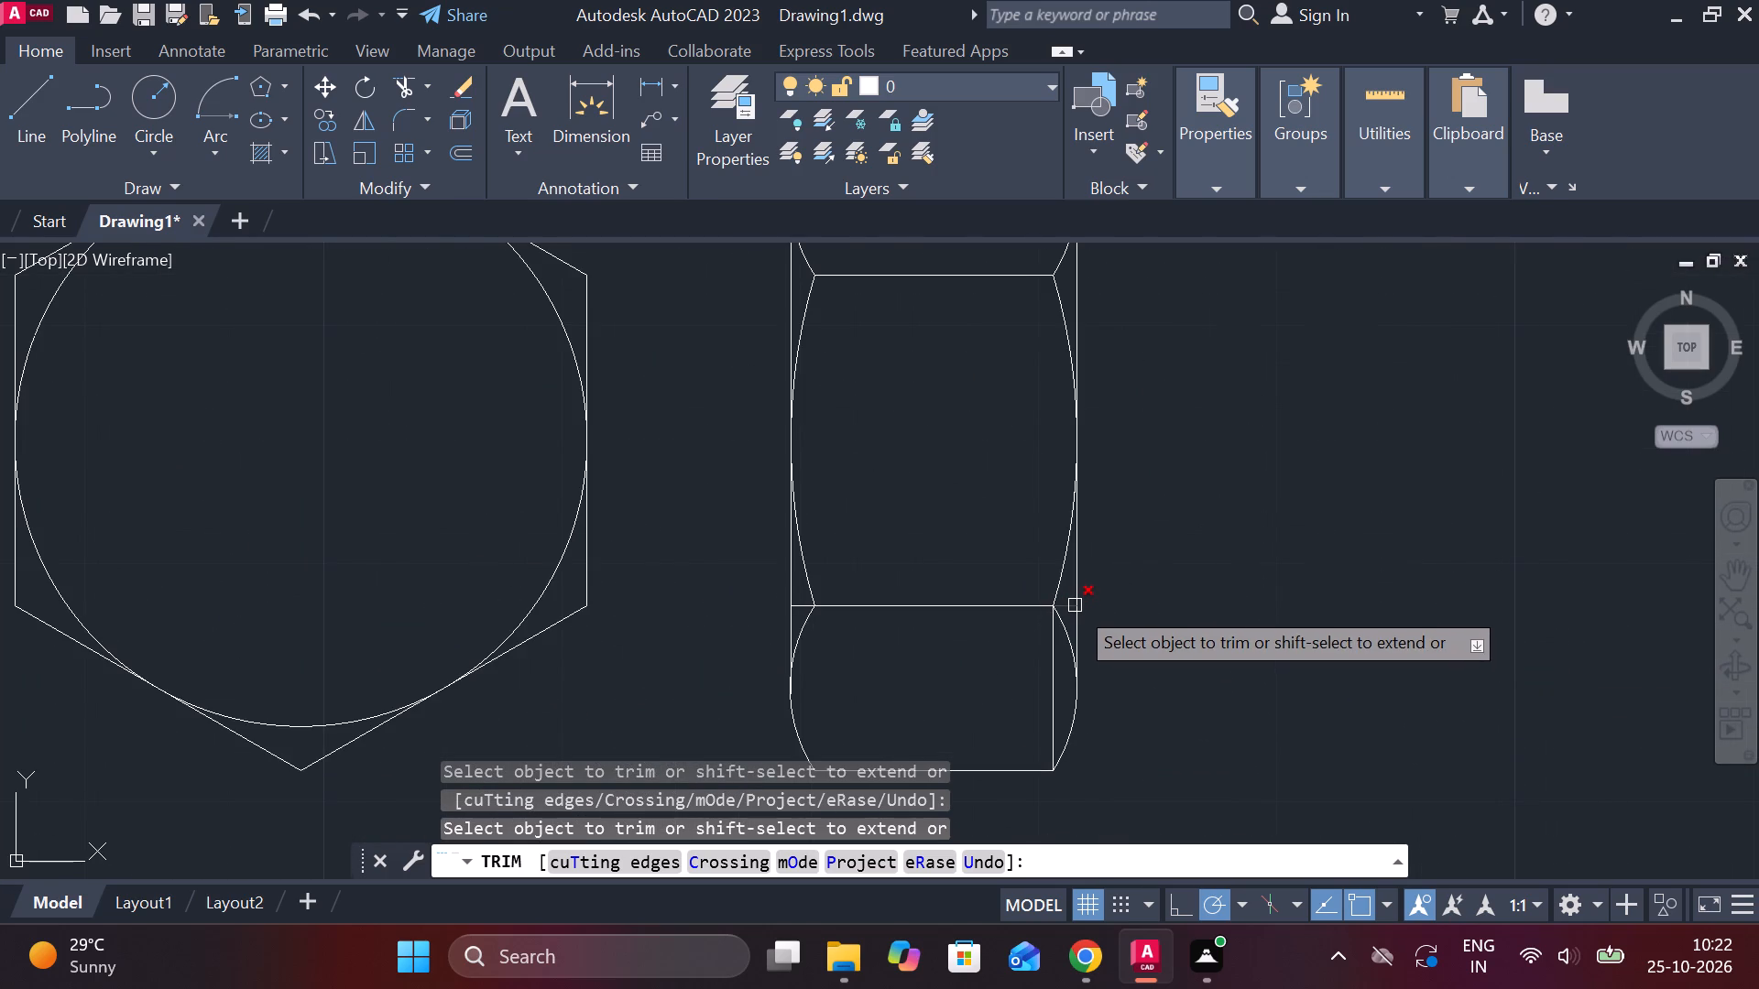
click(1075, 605)
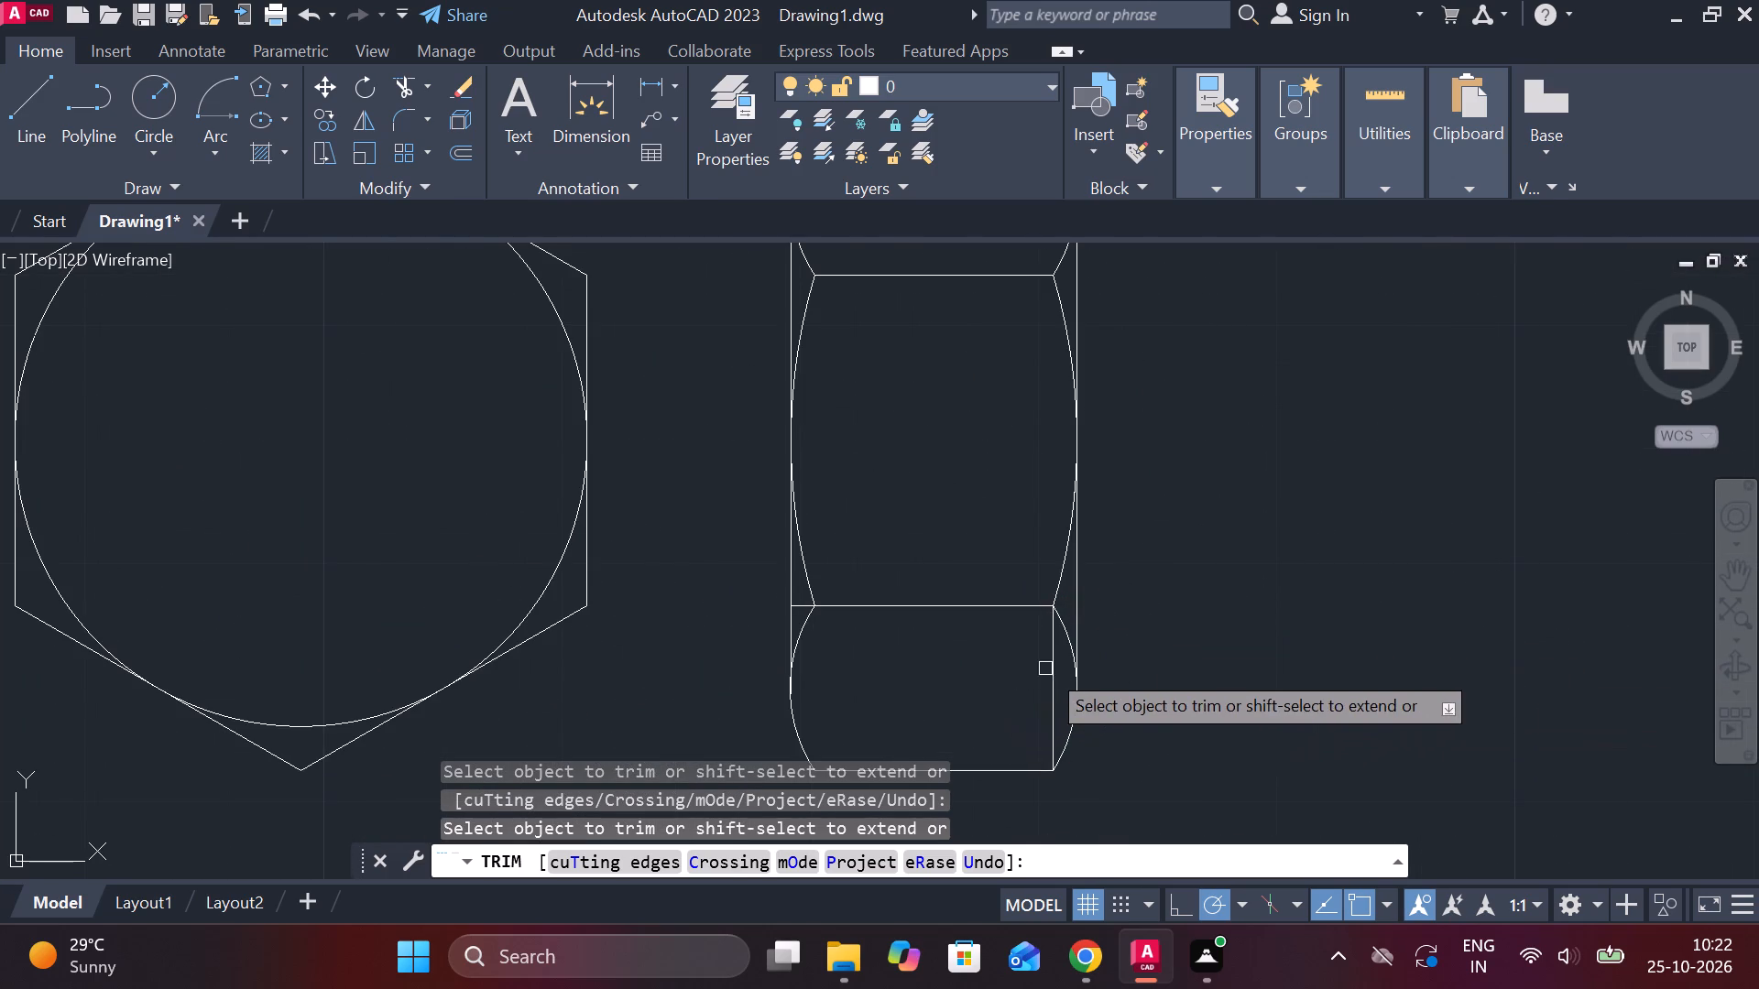
click(1048, 659)
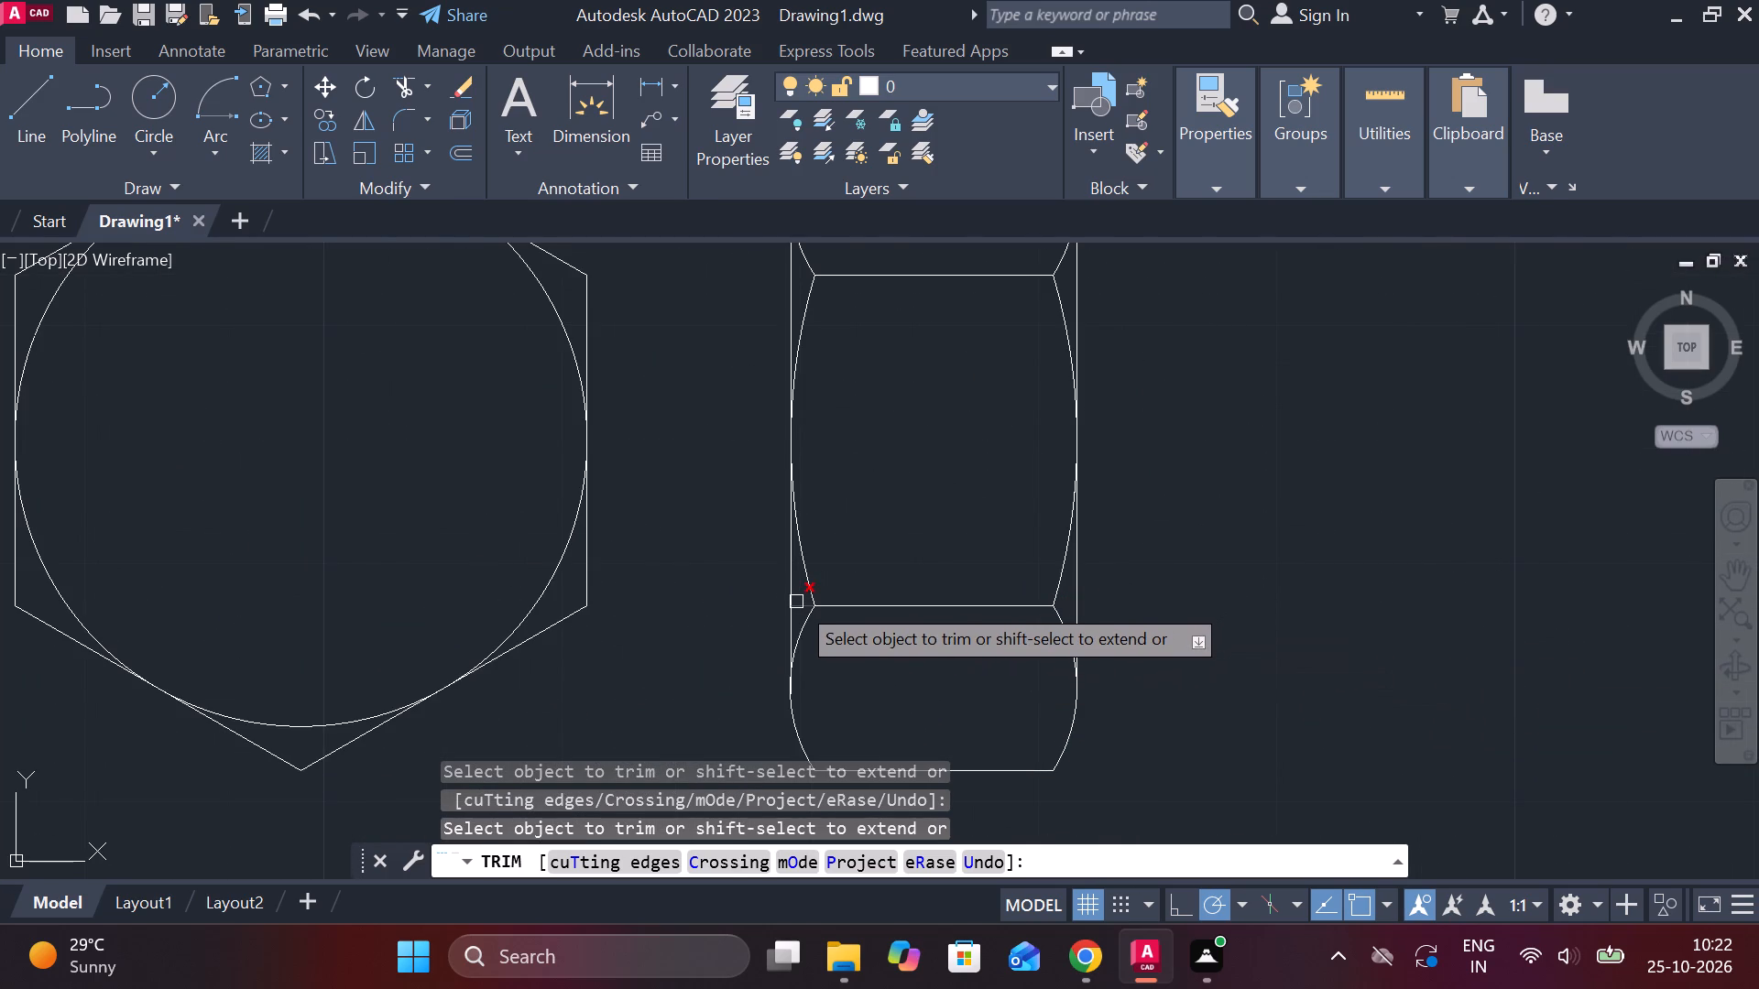
click(796, 602)
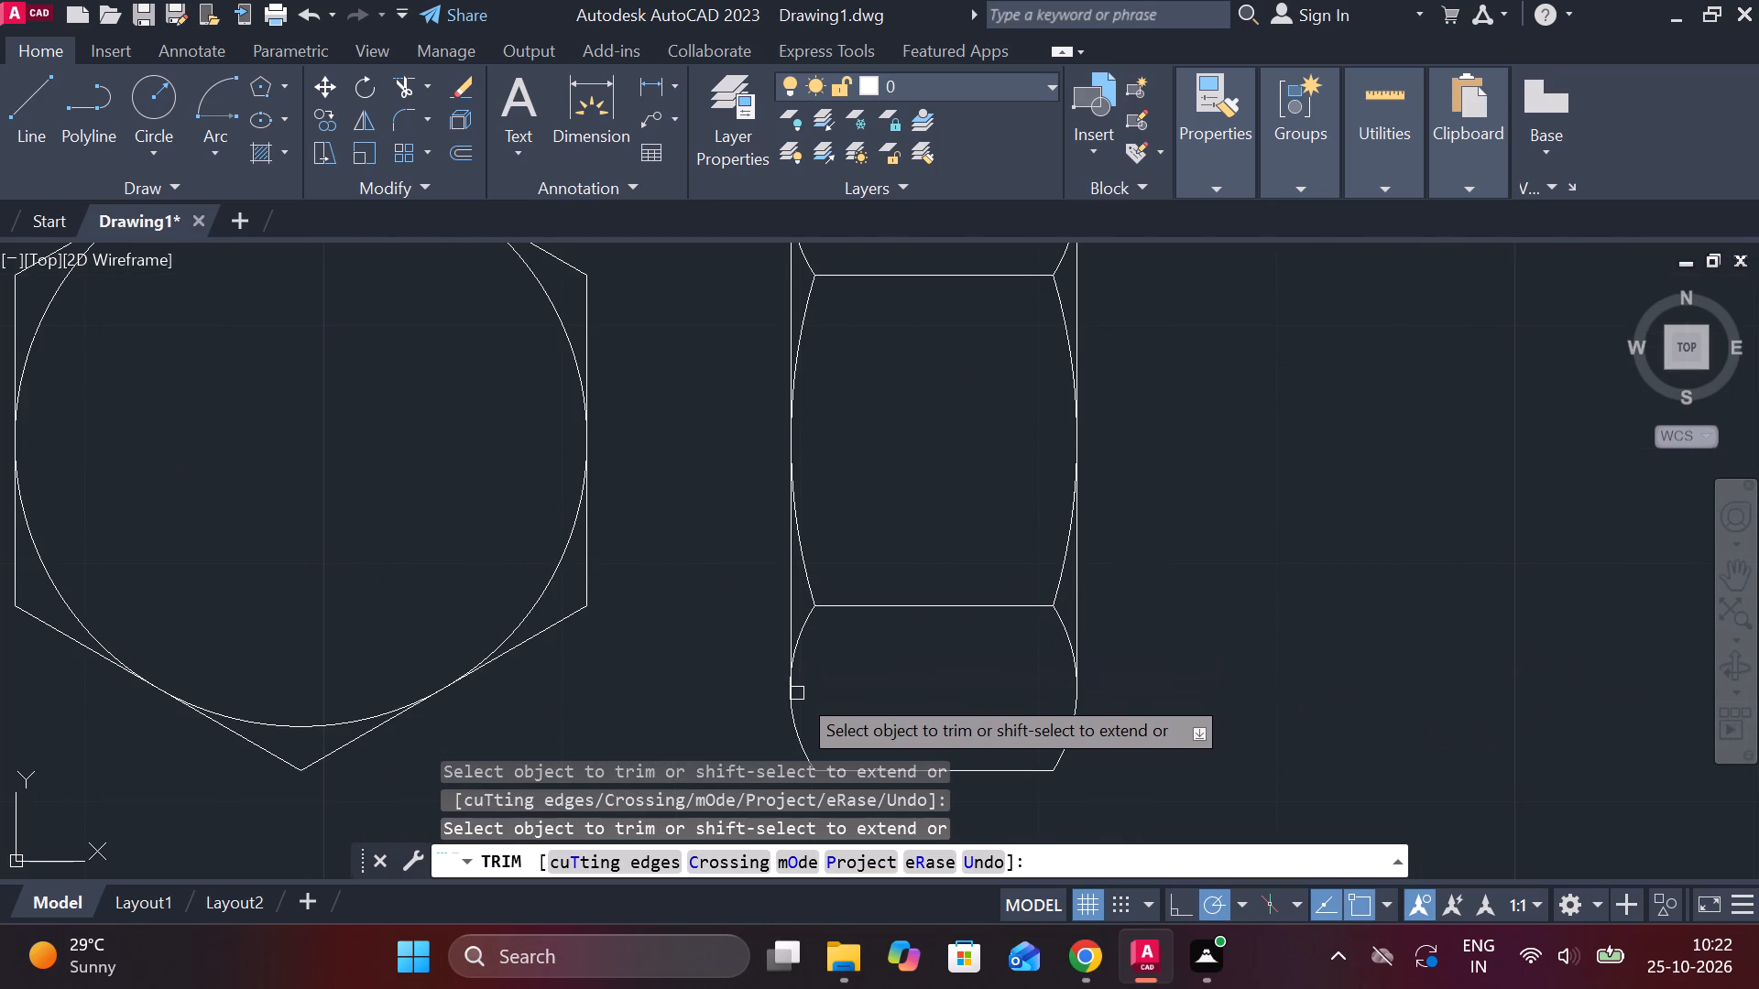
click(796, 693)
scroll(875, 691, down, 1)
scroll(1047, 636, down, 1)
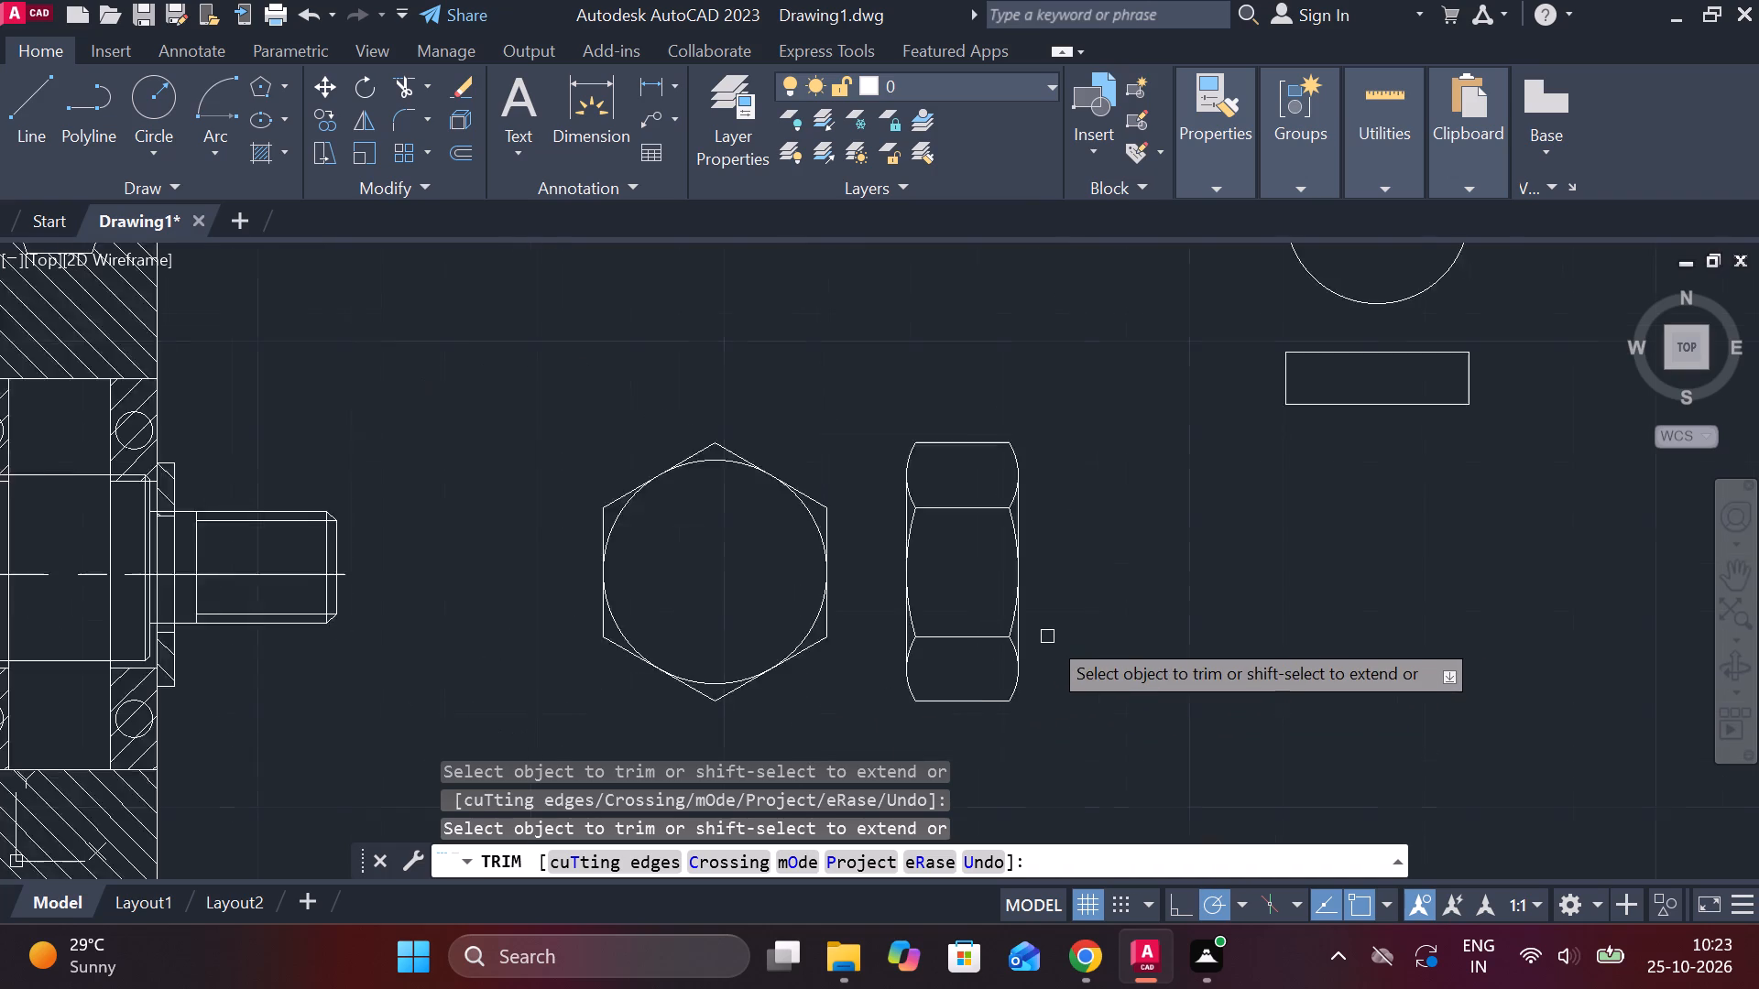
scroll(1047, 636, down, 1)
key(Escape)
Erase the nut's front view, both the hexagon and its inscribed circle.
click(881, 693)
click(762, 473)
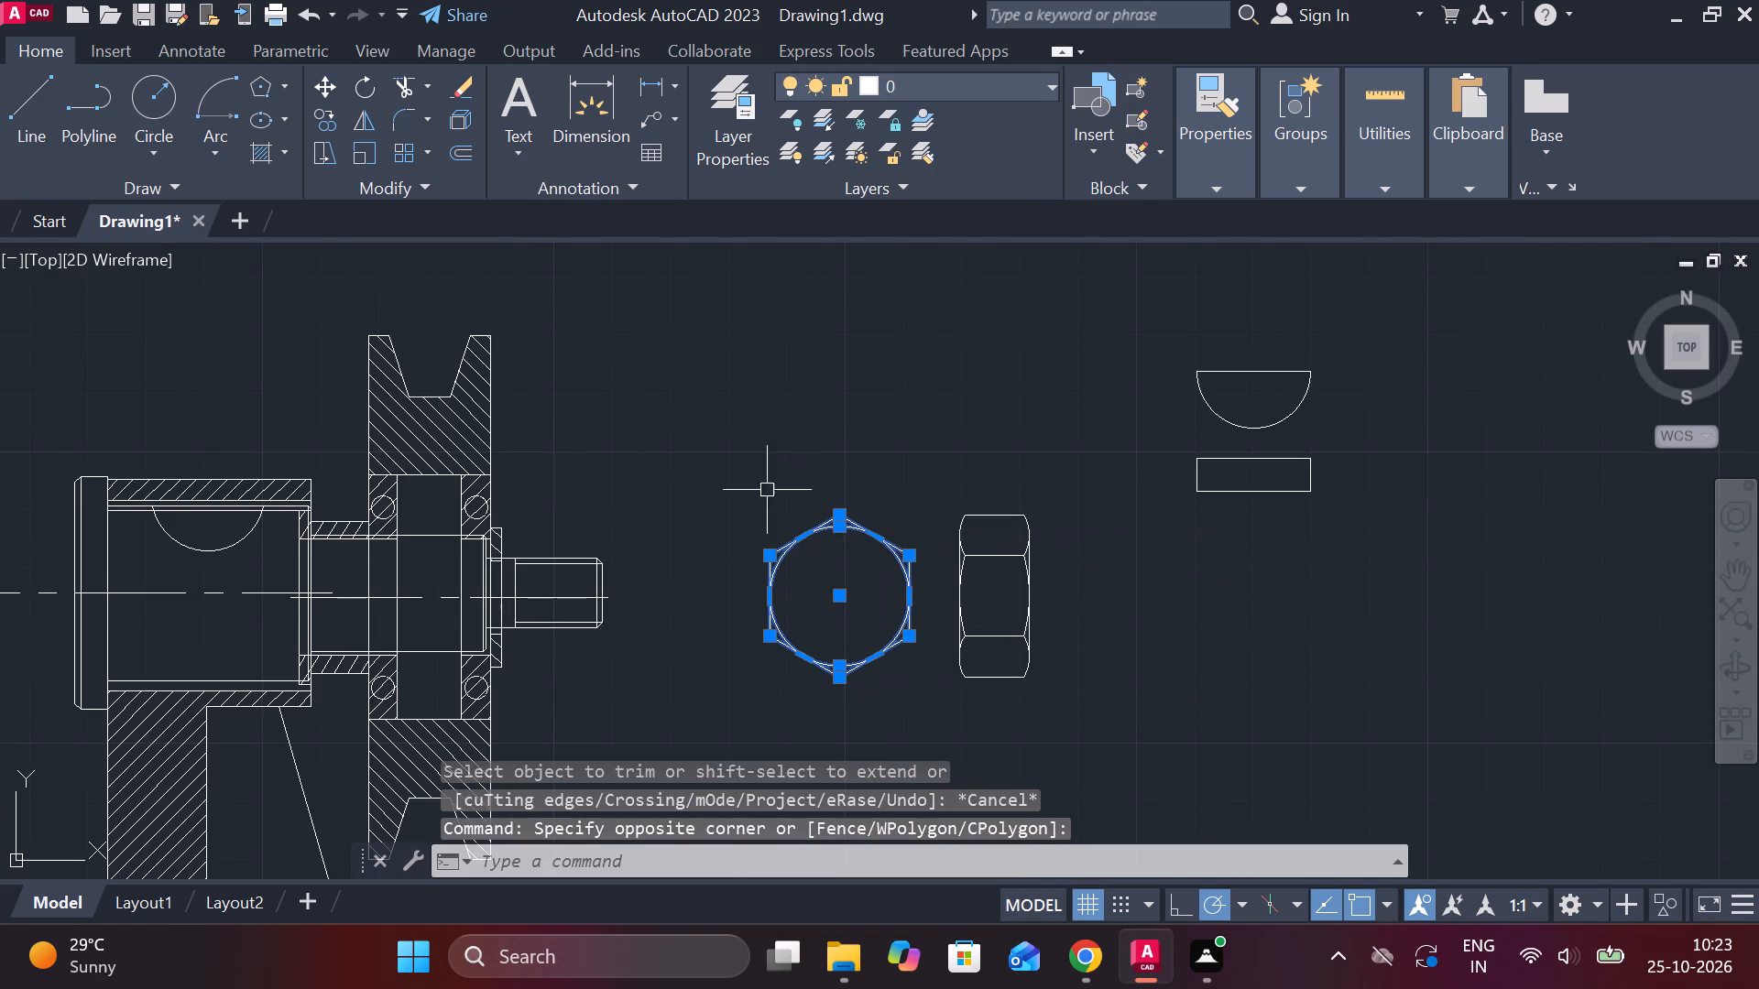
text(E)
key(space)
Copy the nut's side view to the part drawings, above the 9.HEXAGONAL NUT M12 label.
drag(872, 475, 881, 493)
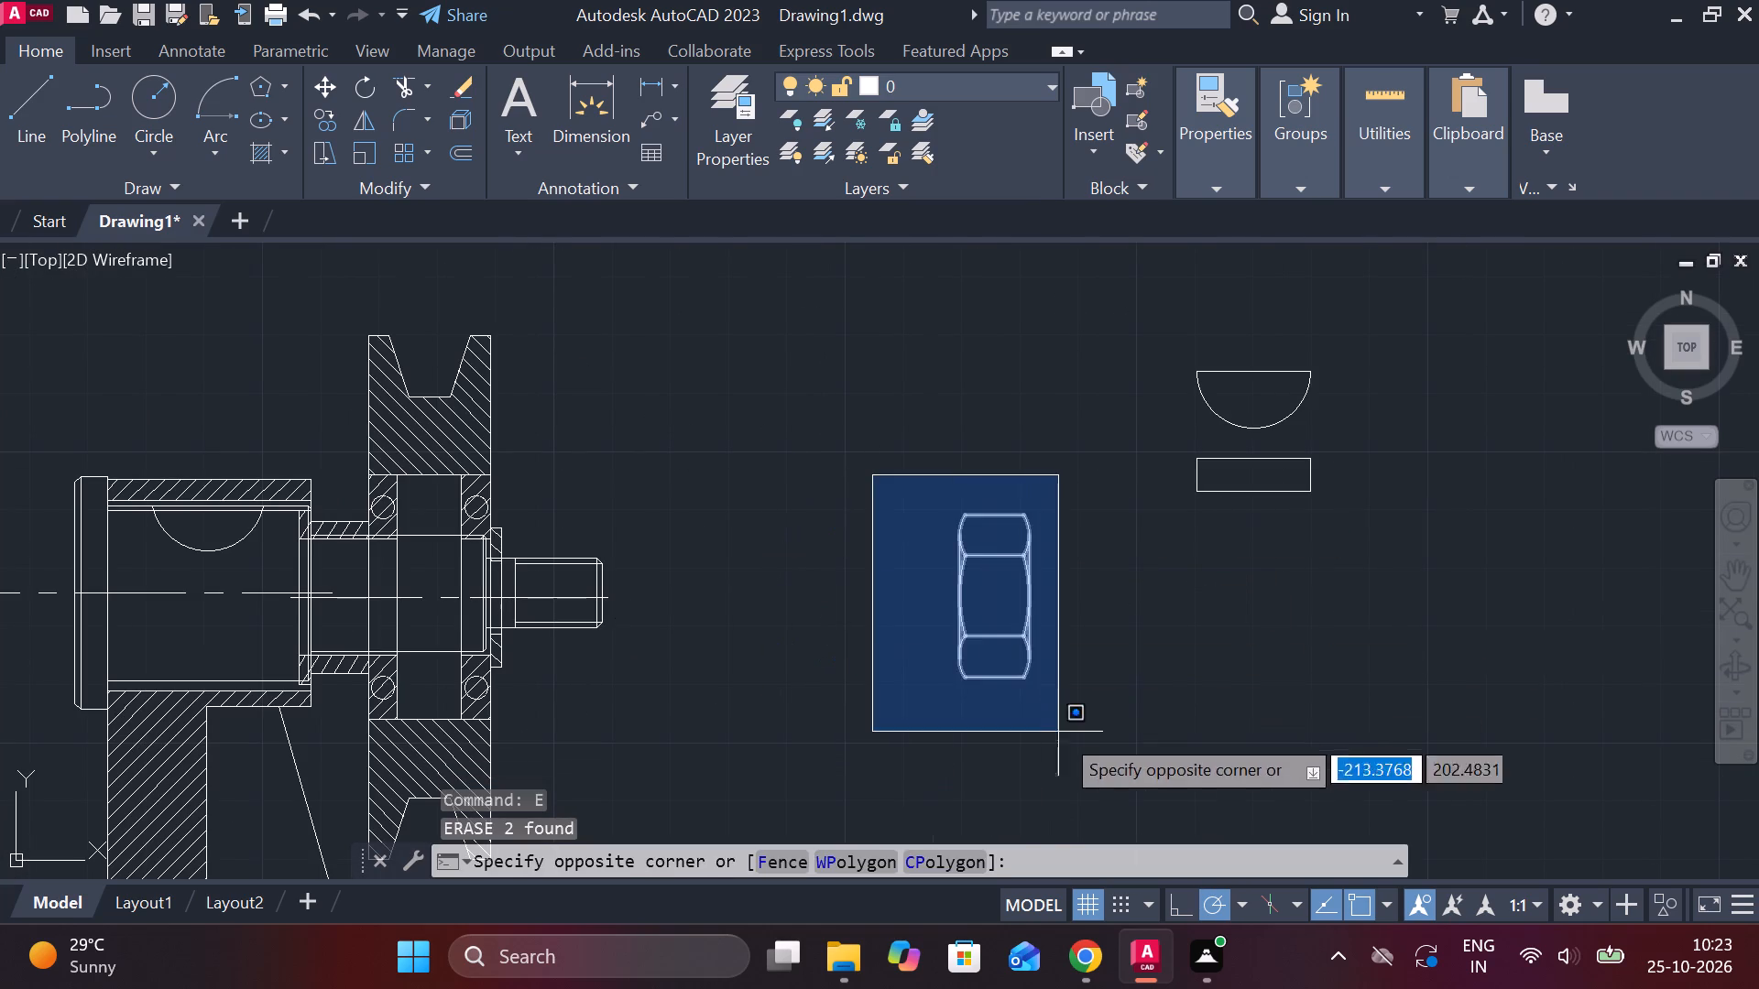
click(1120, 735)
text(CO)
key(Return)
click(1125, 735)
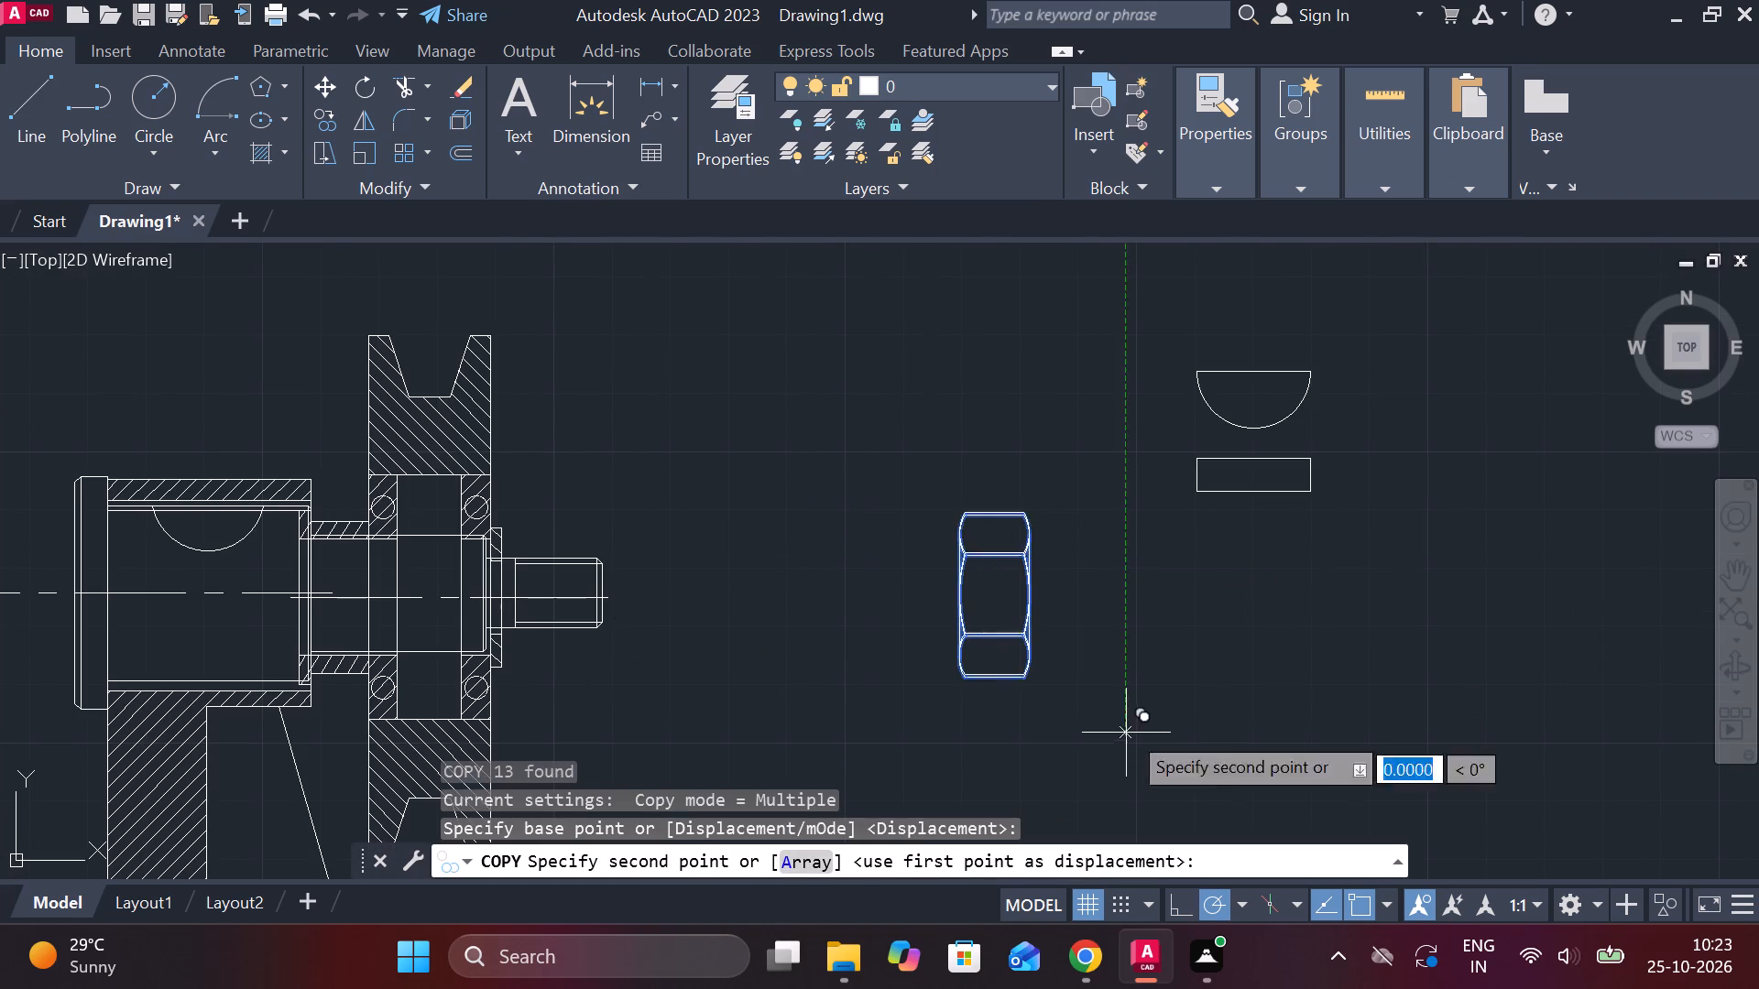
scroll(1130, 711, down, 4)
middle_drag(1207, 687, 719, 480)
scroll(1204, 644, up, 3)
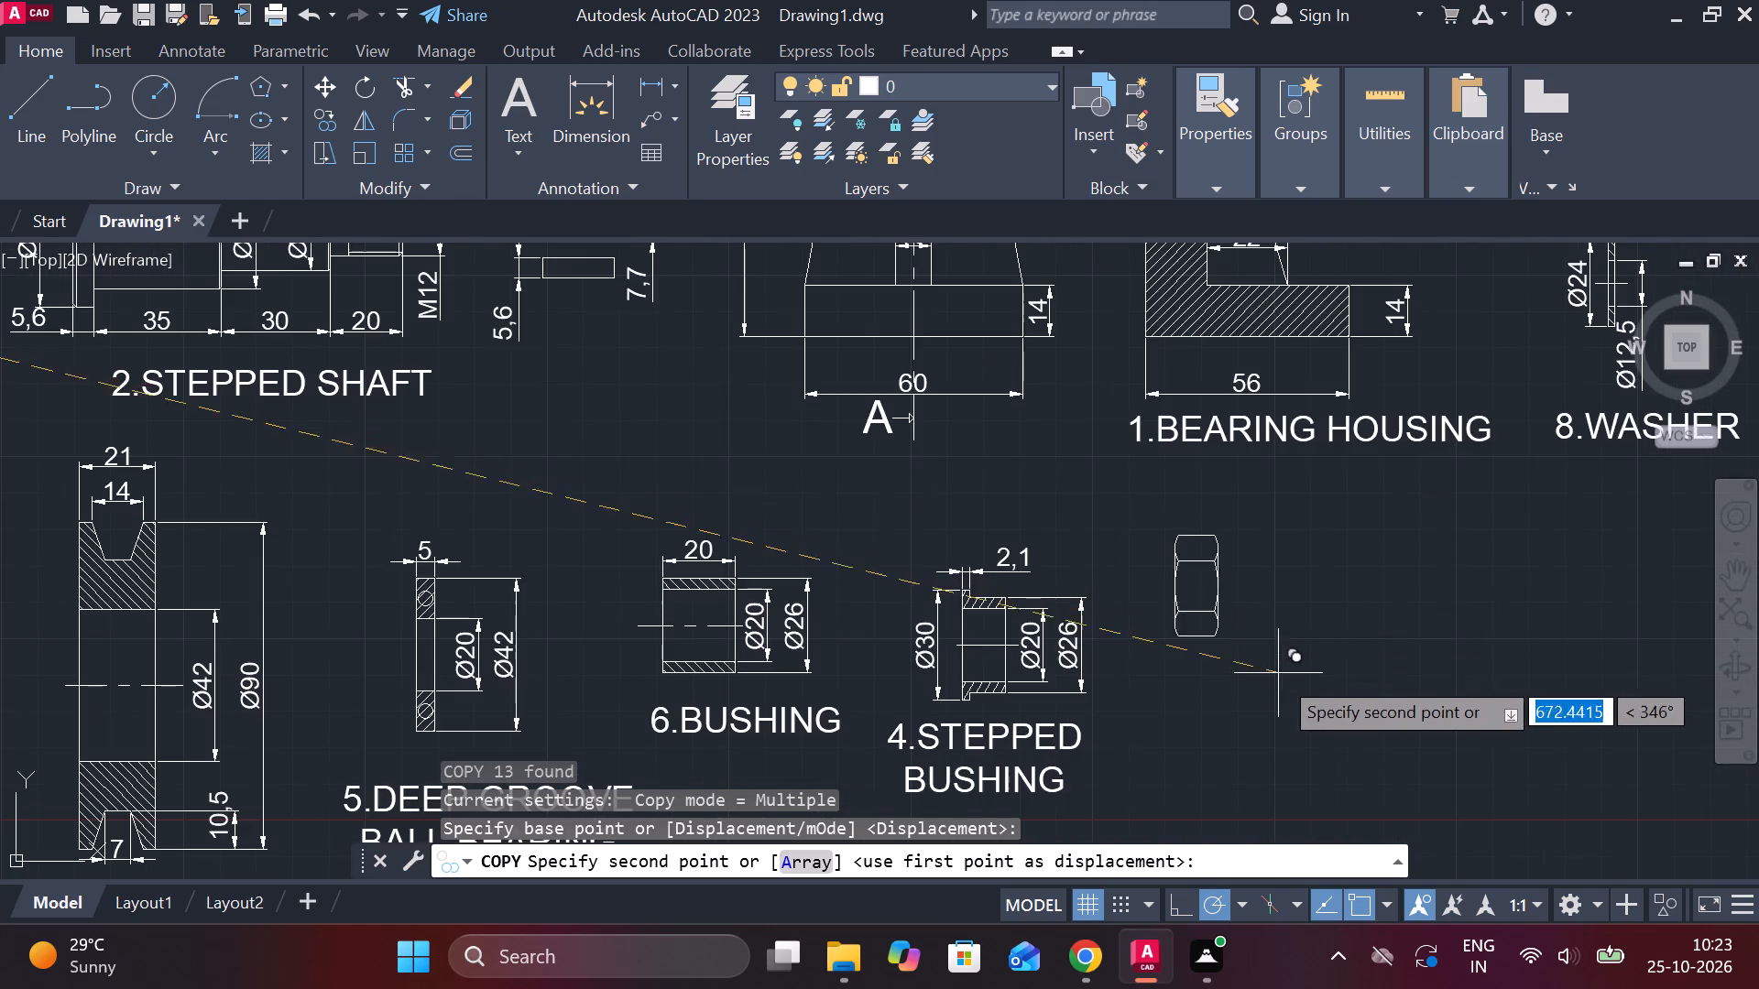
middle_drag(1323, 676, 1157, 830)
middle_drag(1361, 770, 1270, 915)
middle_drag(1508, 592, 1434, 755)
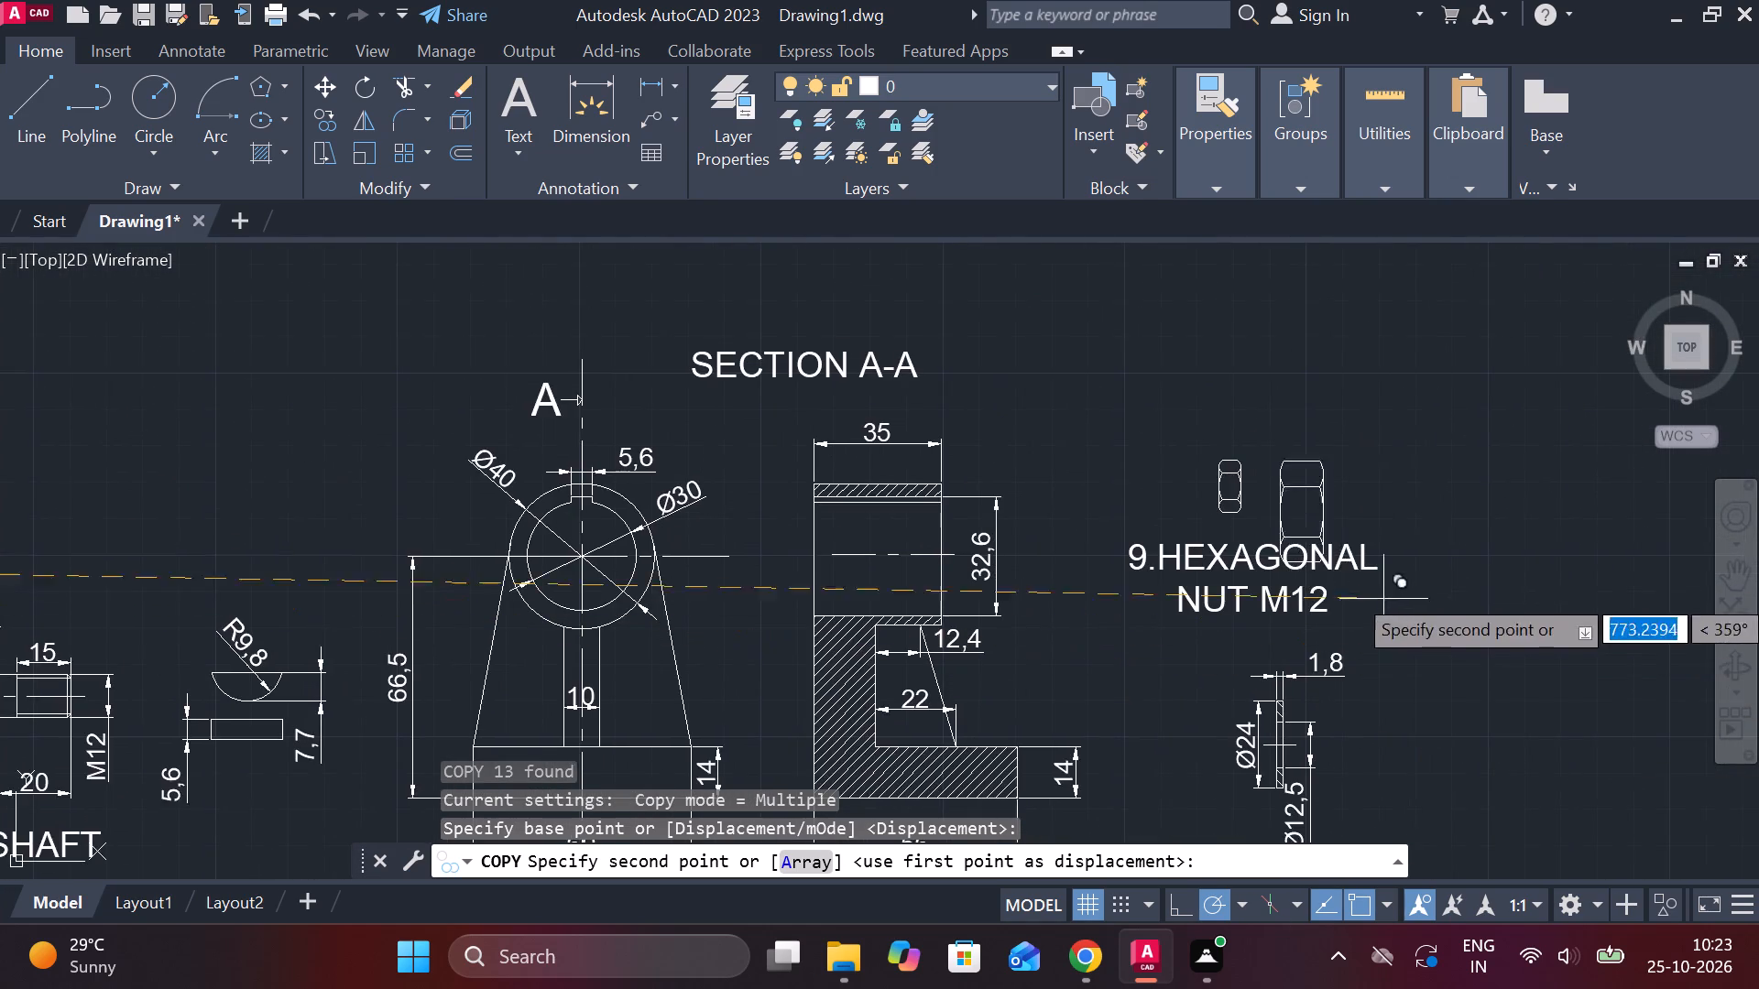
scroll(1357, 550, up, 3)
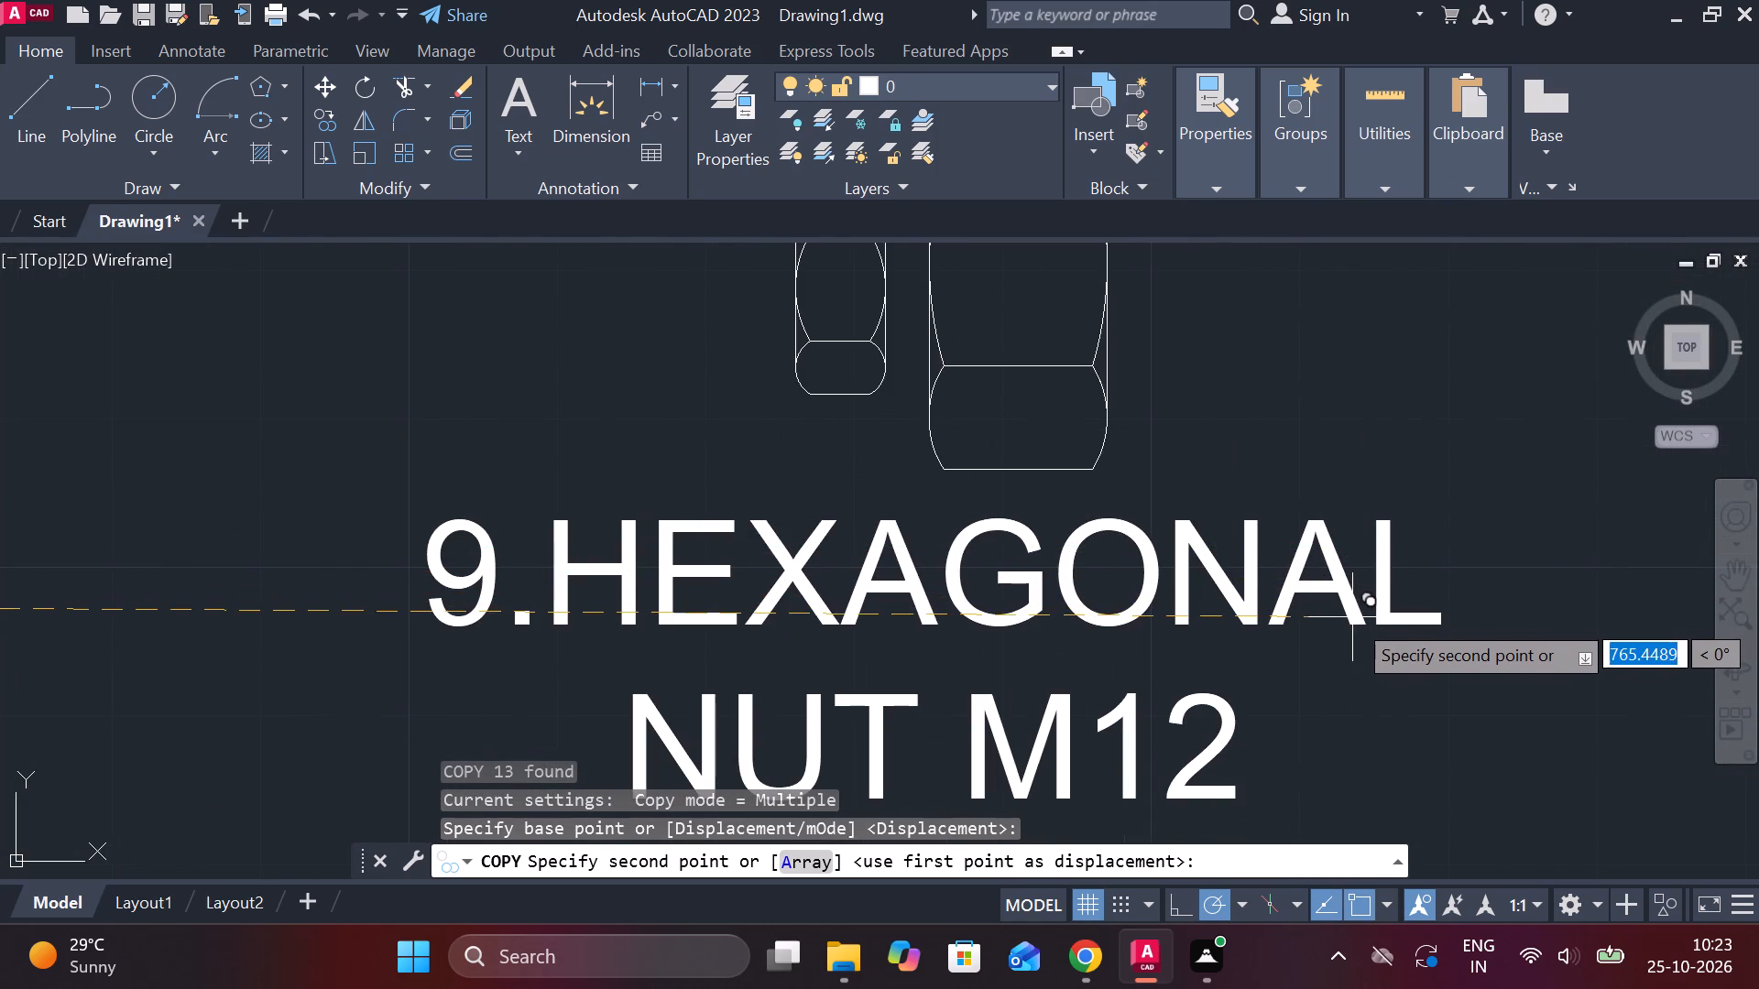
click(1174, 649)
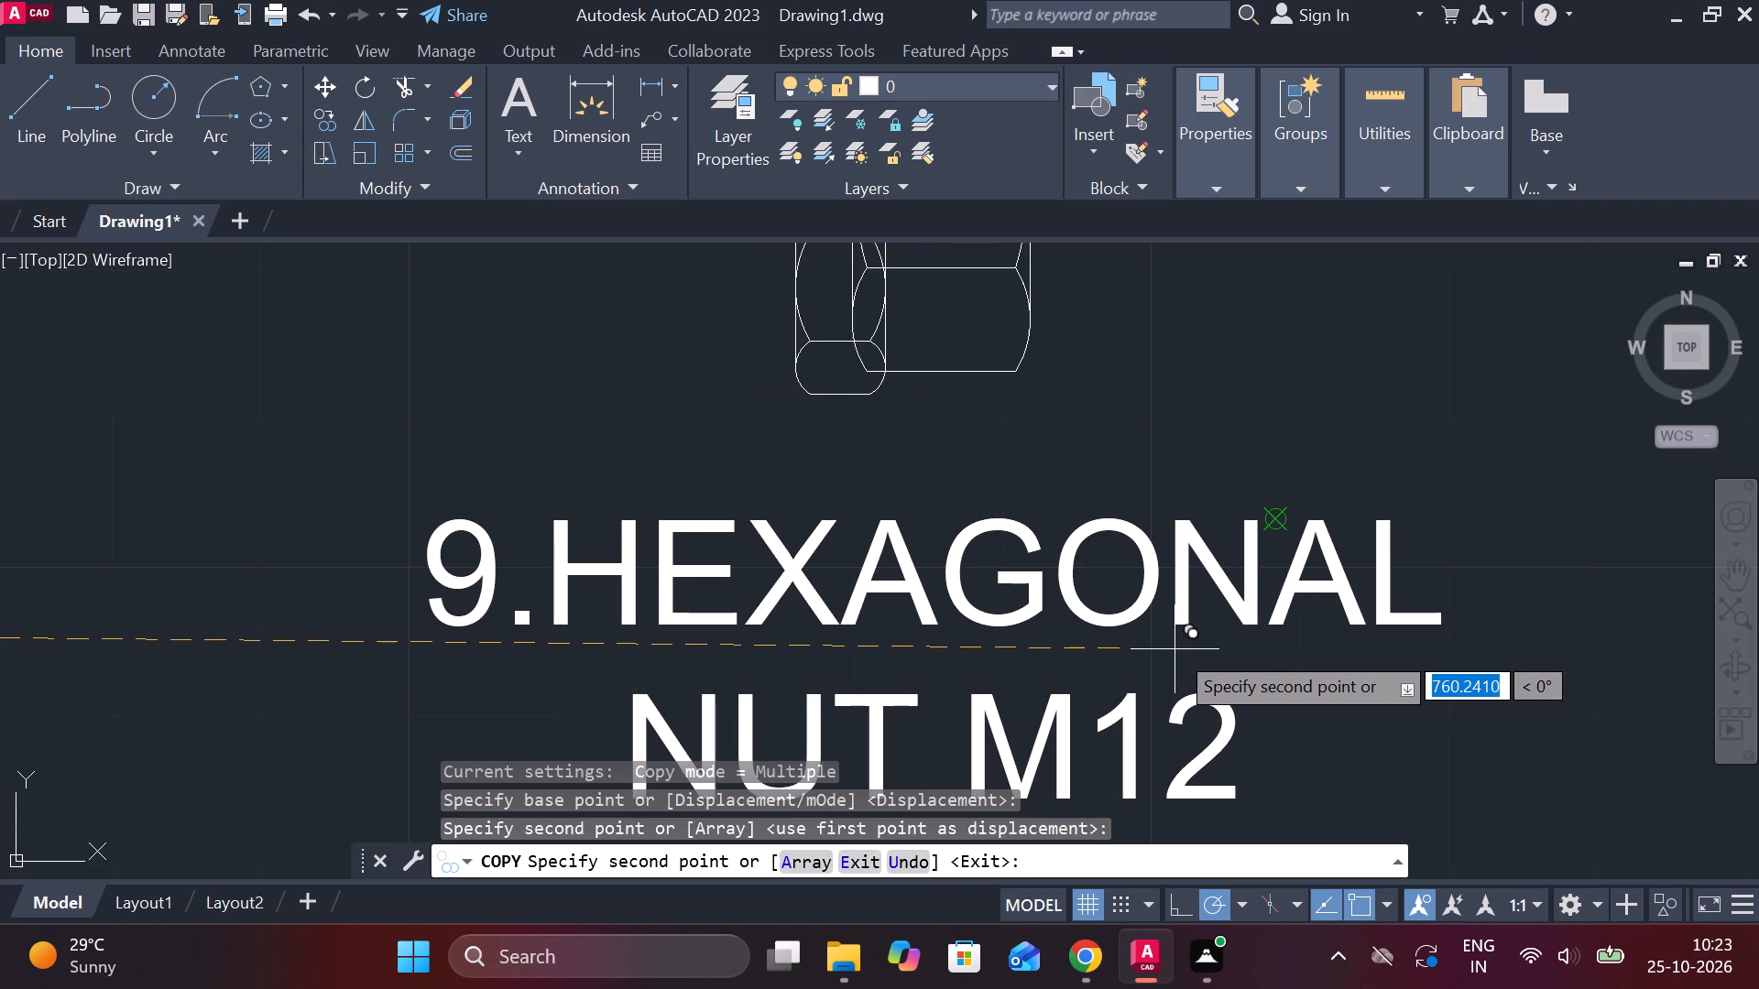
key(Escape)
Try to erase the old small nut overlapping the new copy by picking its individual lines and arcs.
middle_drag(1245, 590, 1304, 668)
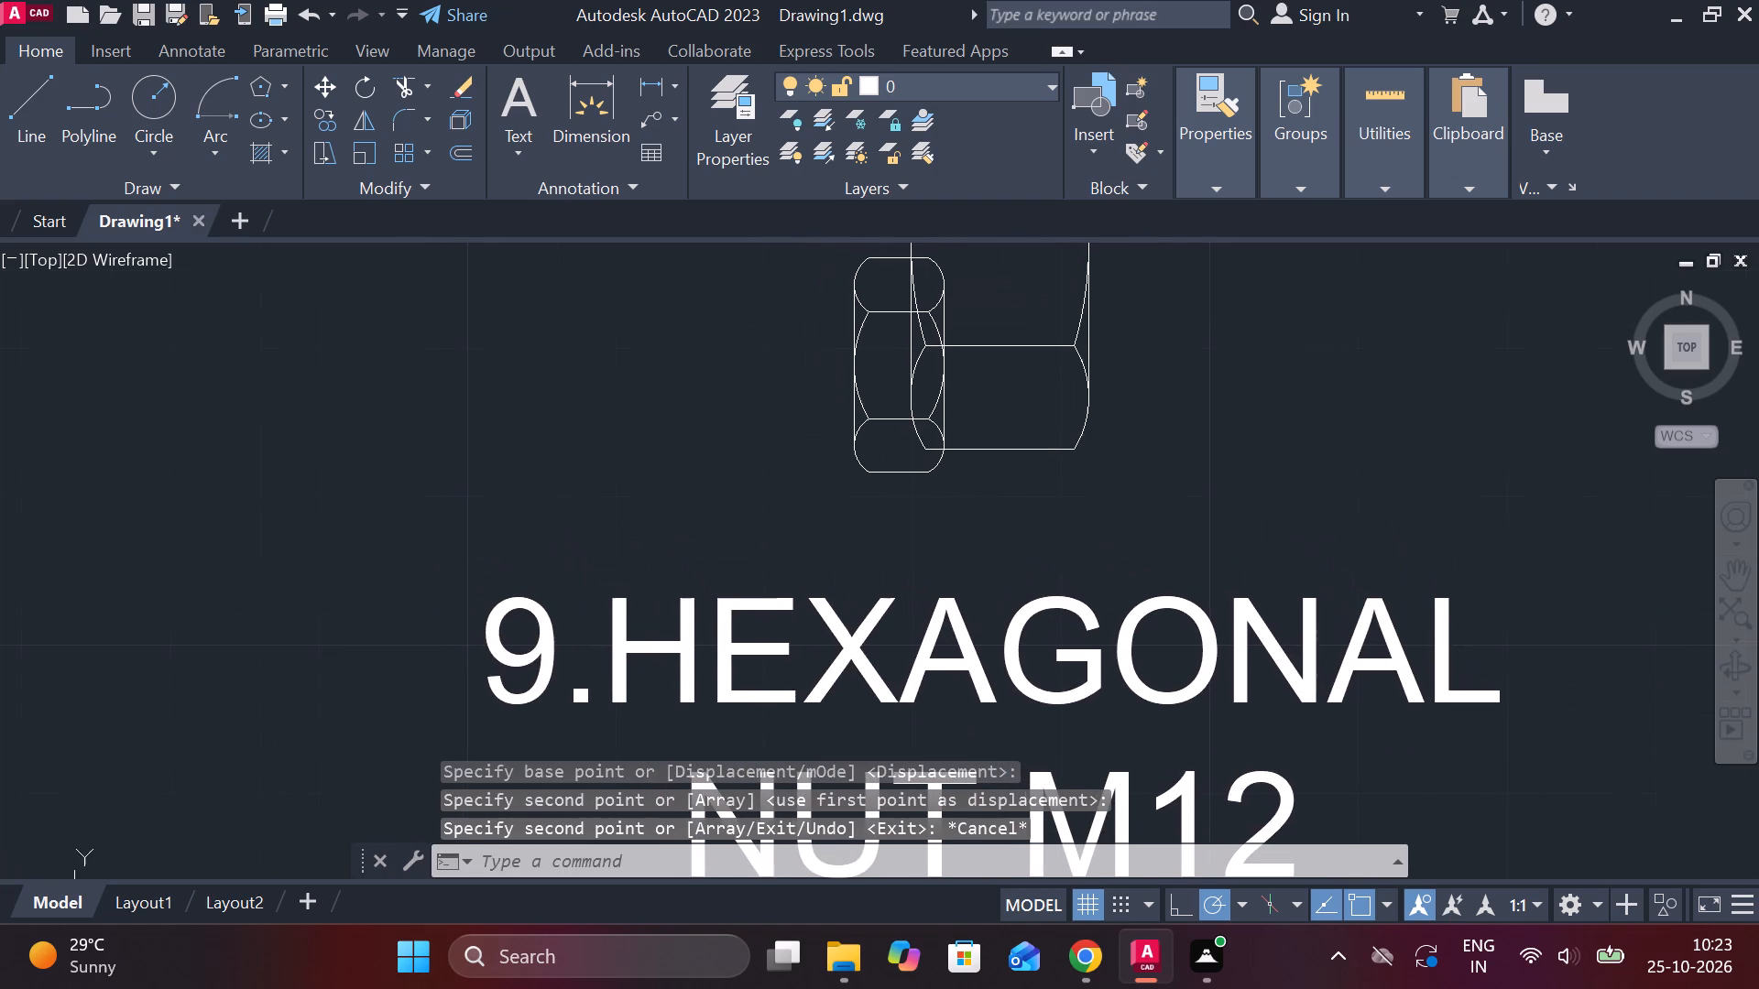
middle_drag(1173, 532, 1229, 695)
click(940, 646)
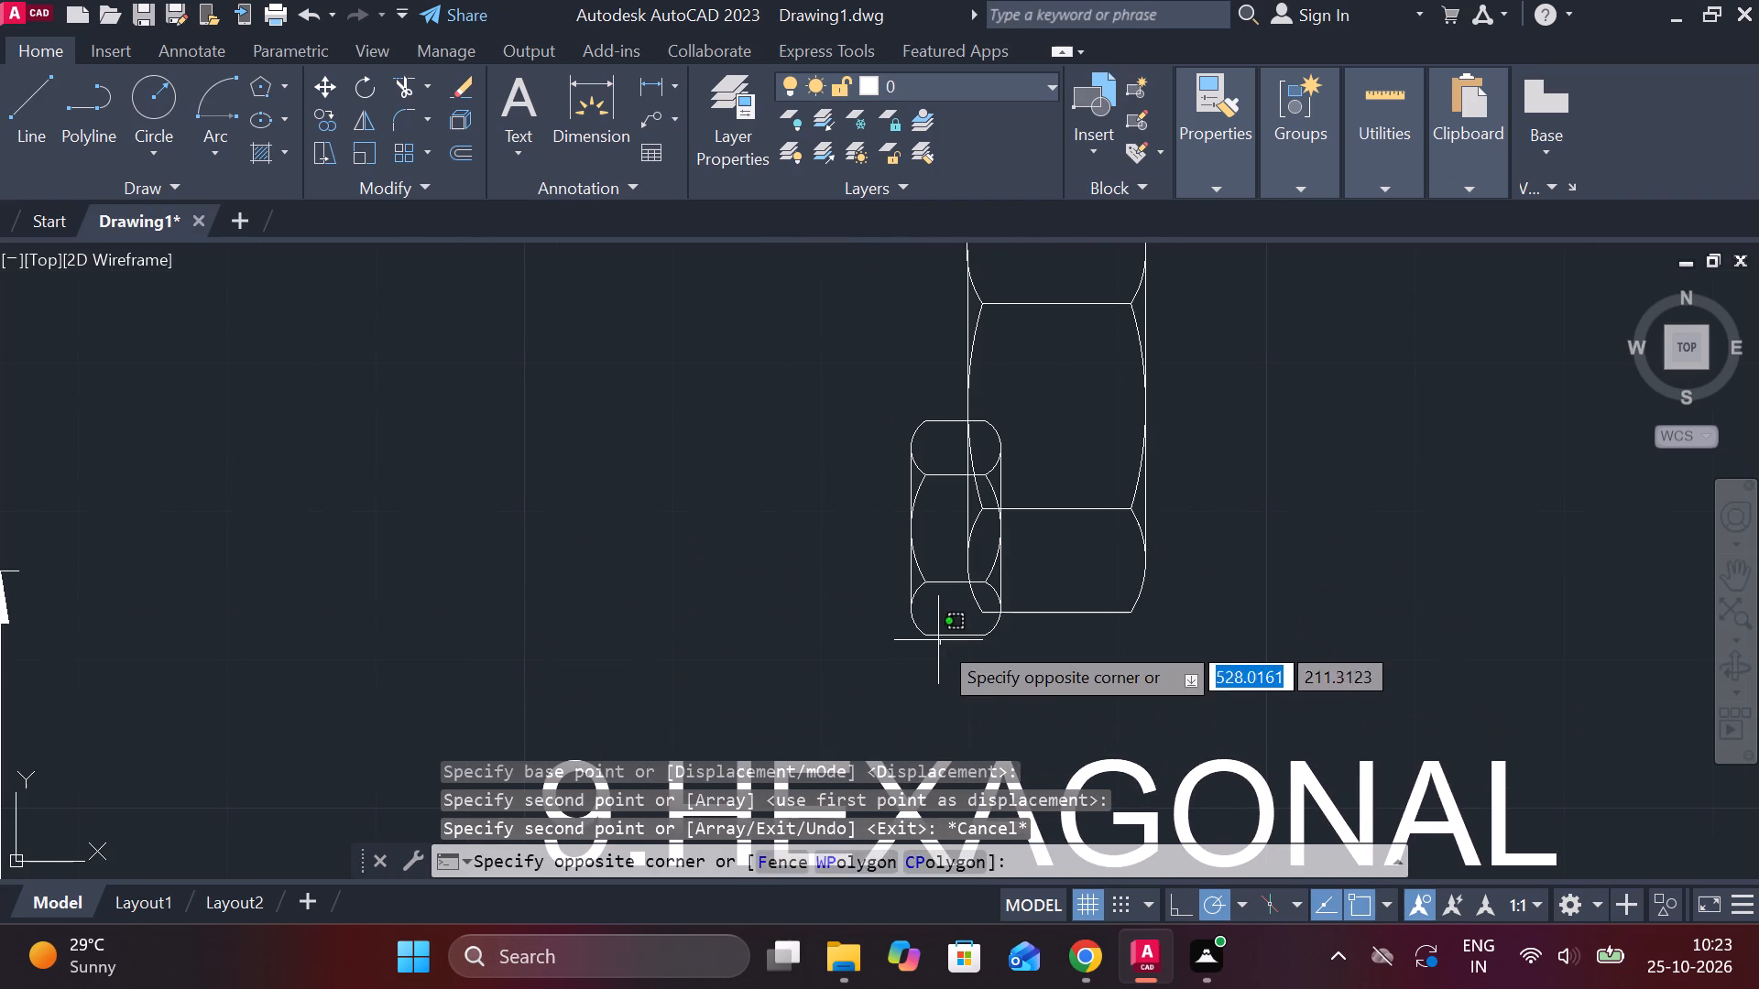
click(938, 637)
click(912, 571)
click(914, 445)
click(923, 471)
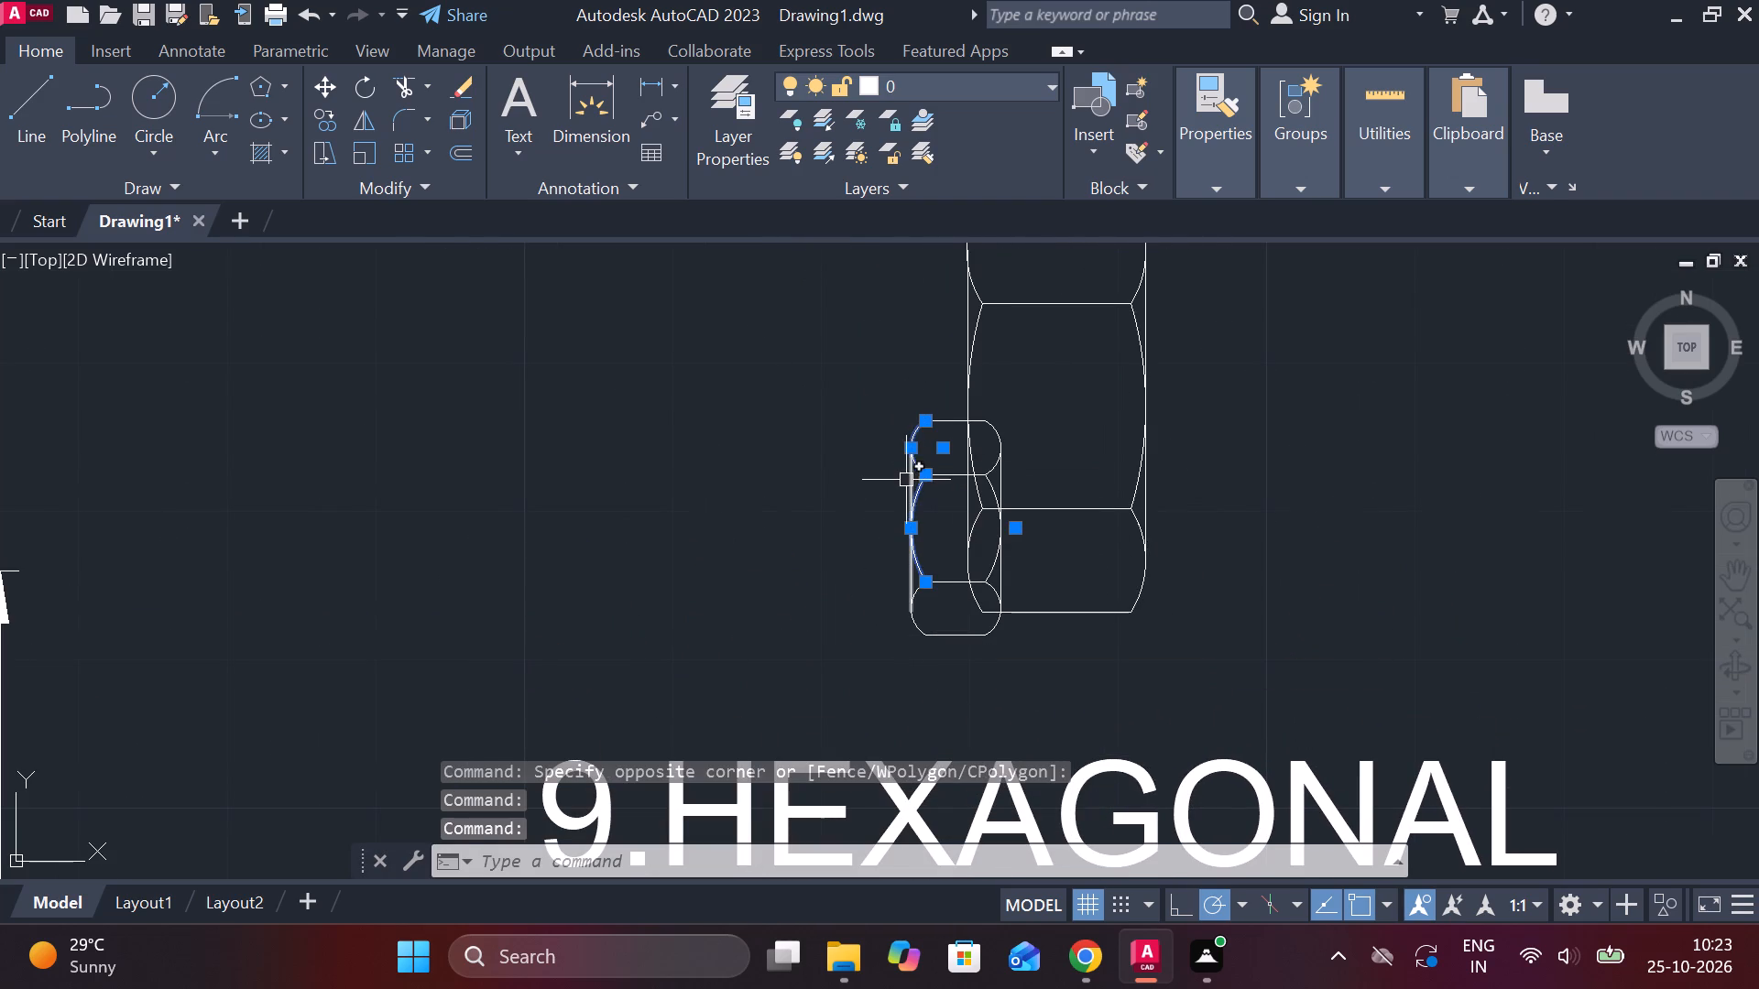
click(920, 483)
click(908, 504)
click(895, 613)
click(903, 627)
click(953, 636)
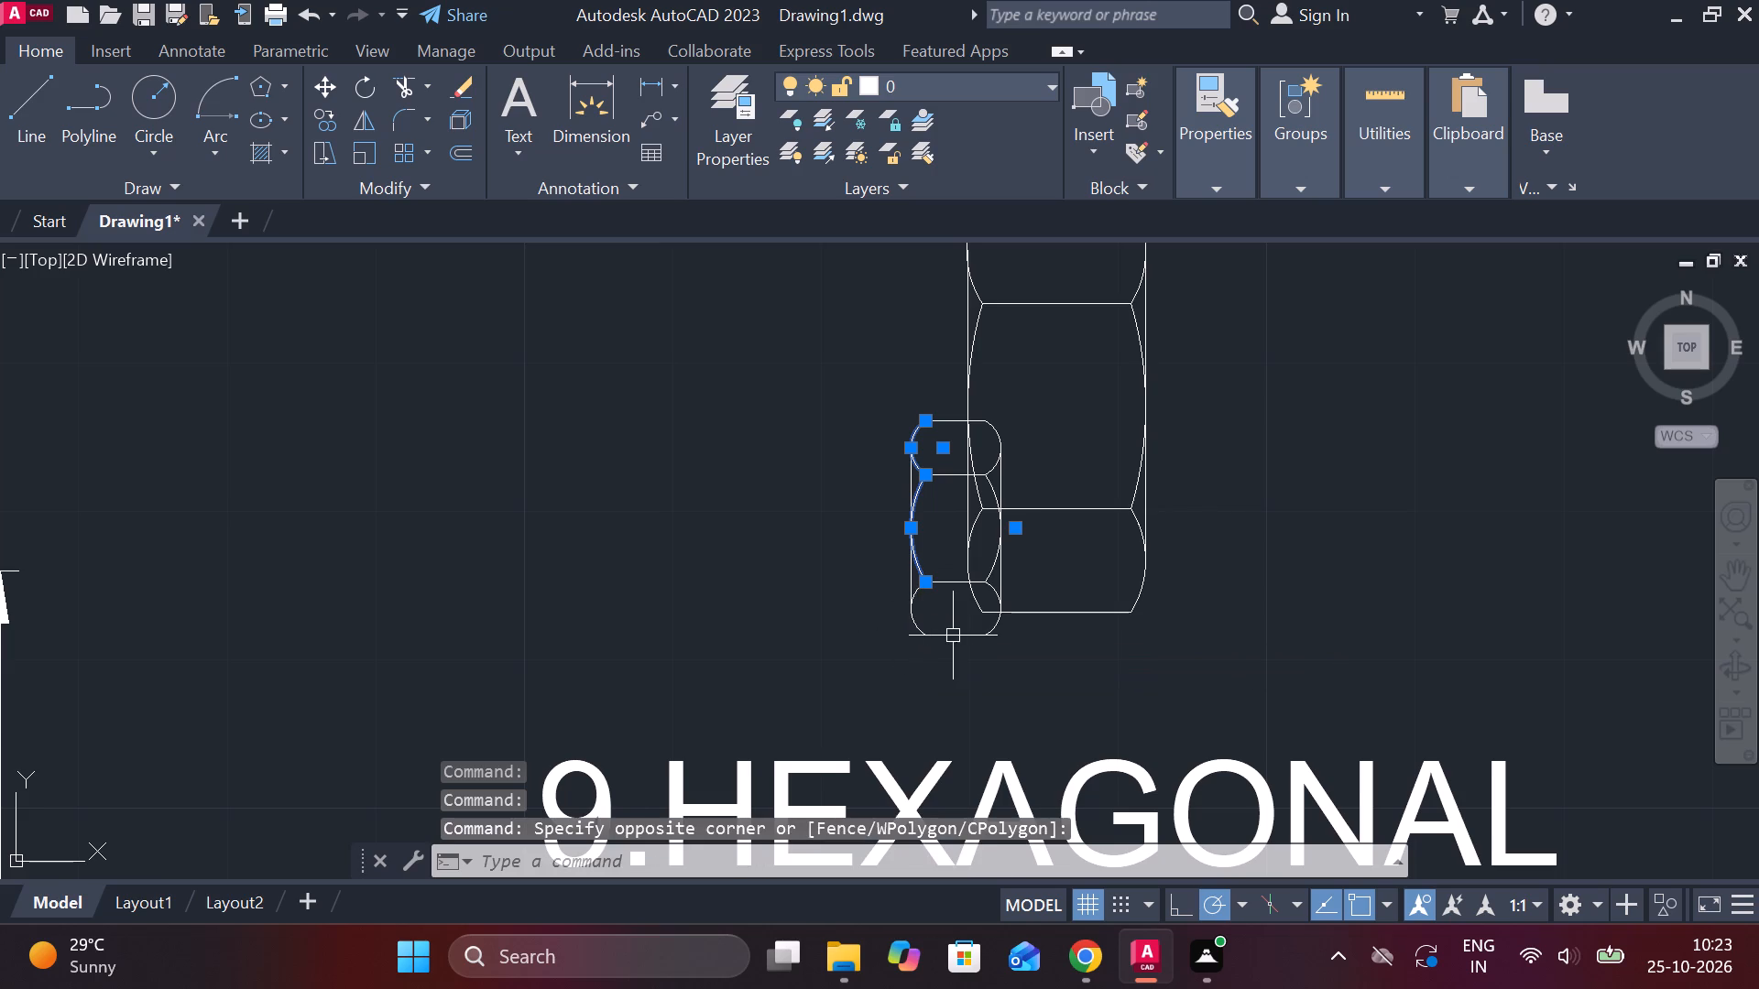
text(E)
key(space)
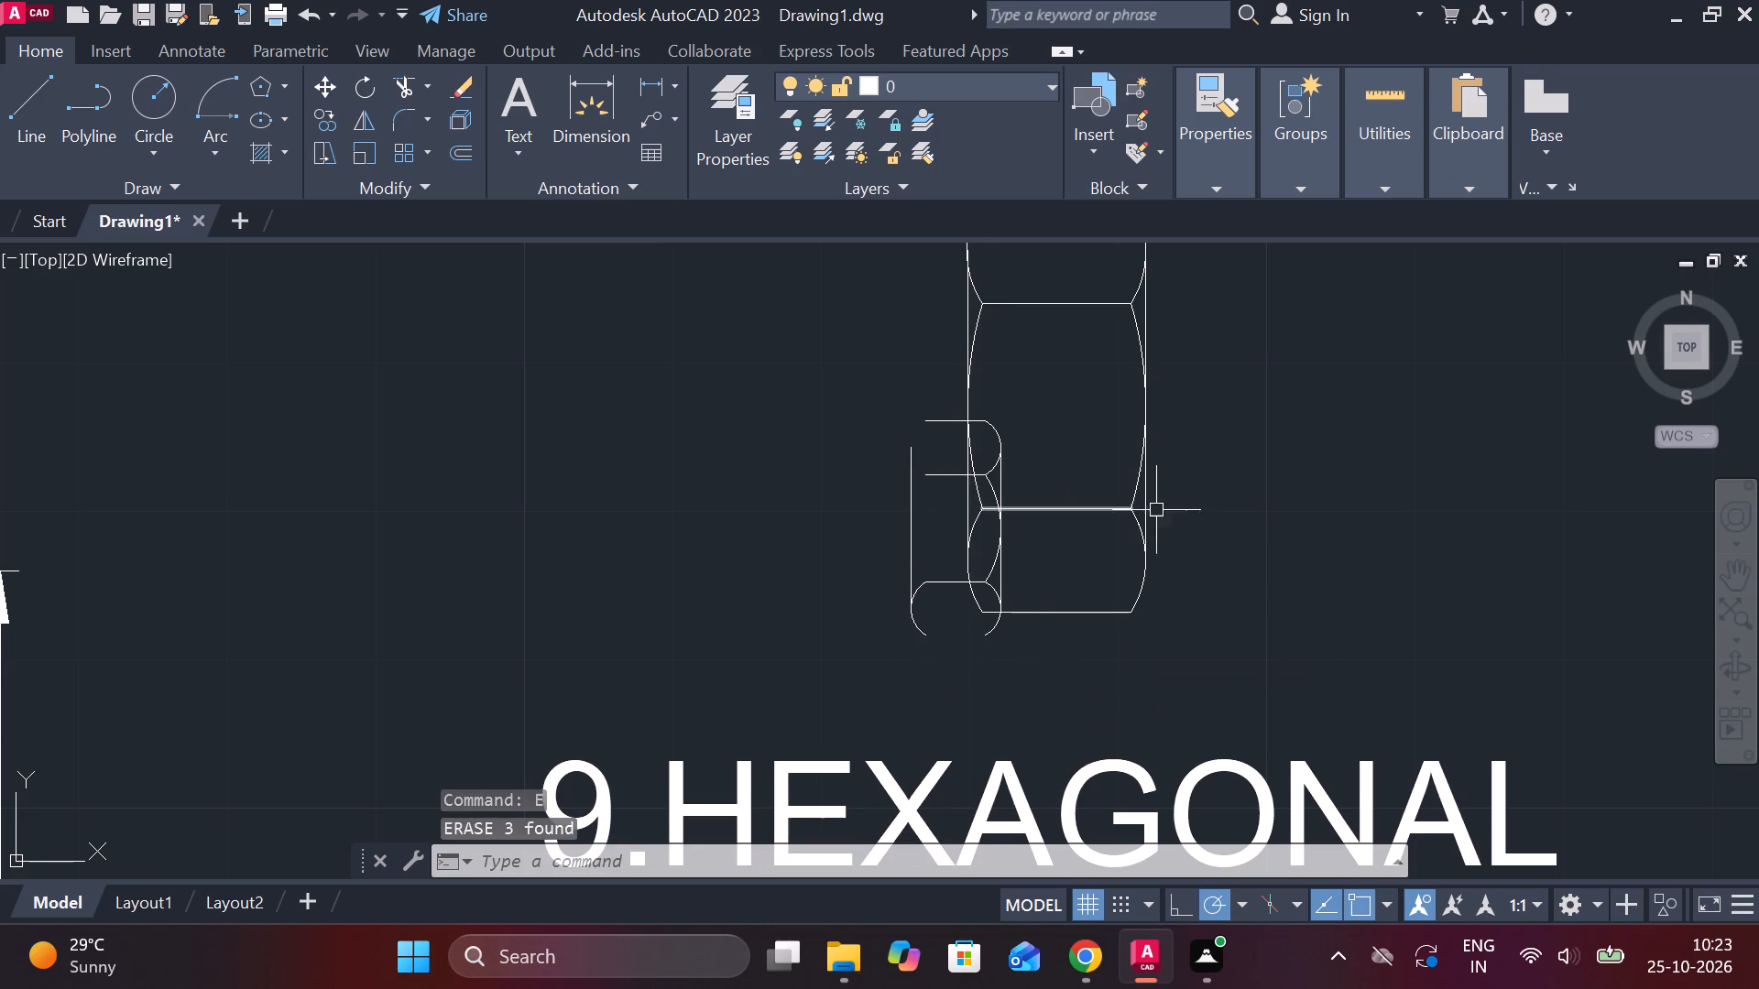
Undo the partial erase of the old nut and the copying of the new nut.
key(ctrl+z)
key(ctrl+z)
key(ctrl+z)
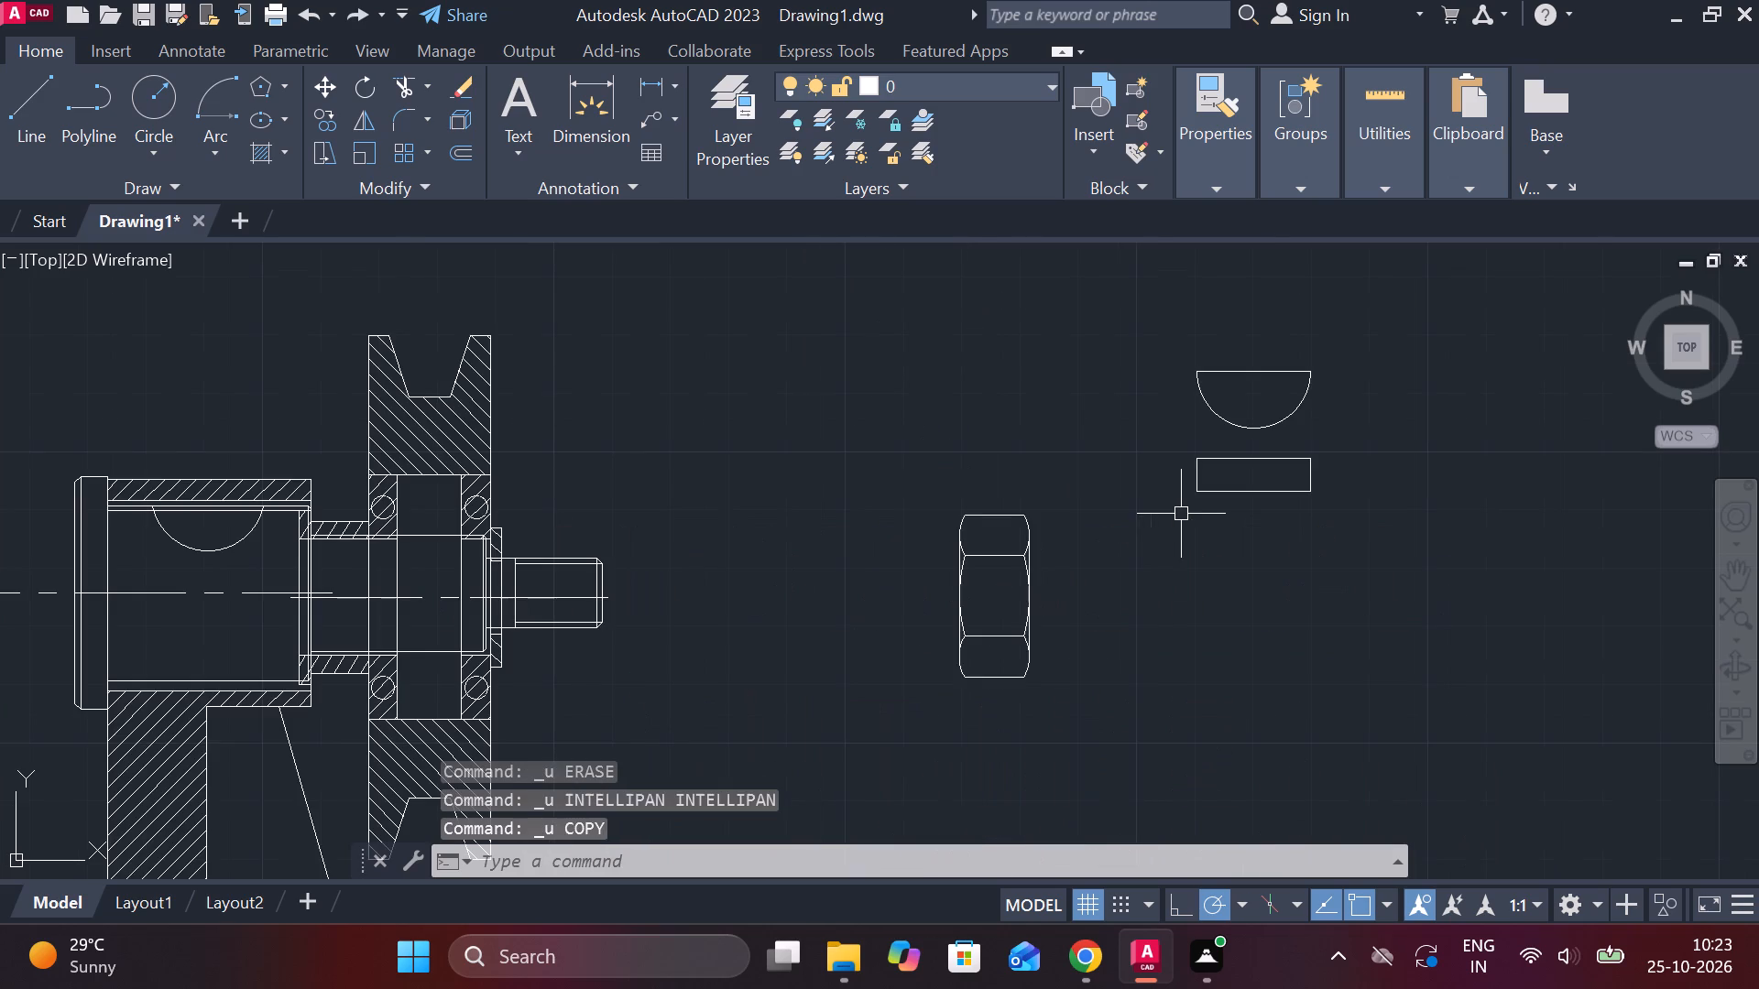
Erase the whole old nut above the 9.HEXAGONAL NUT M12 label.
scroll(1191, 555, down, 3)
middle_drag(1358, 562, 564, 508)
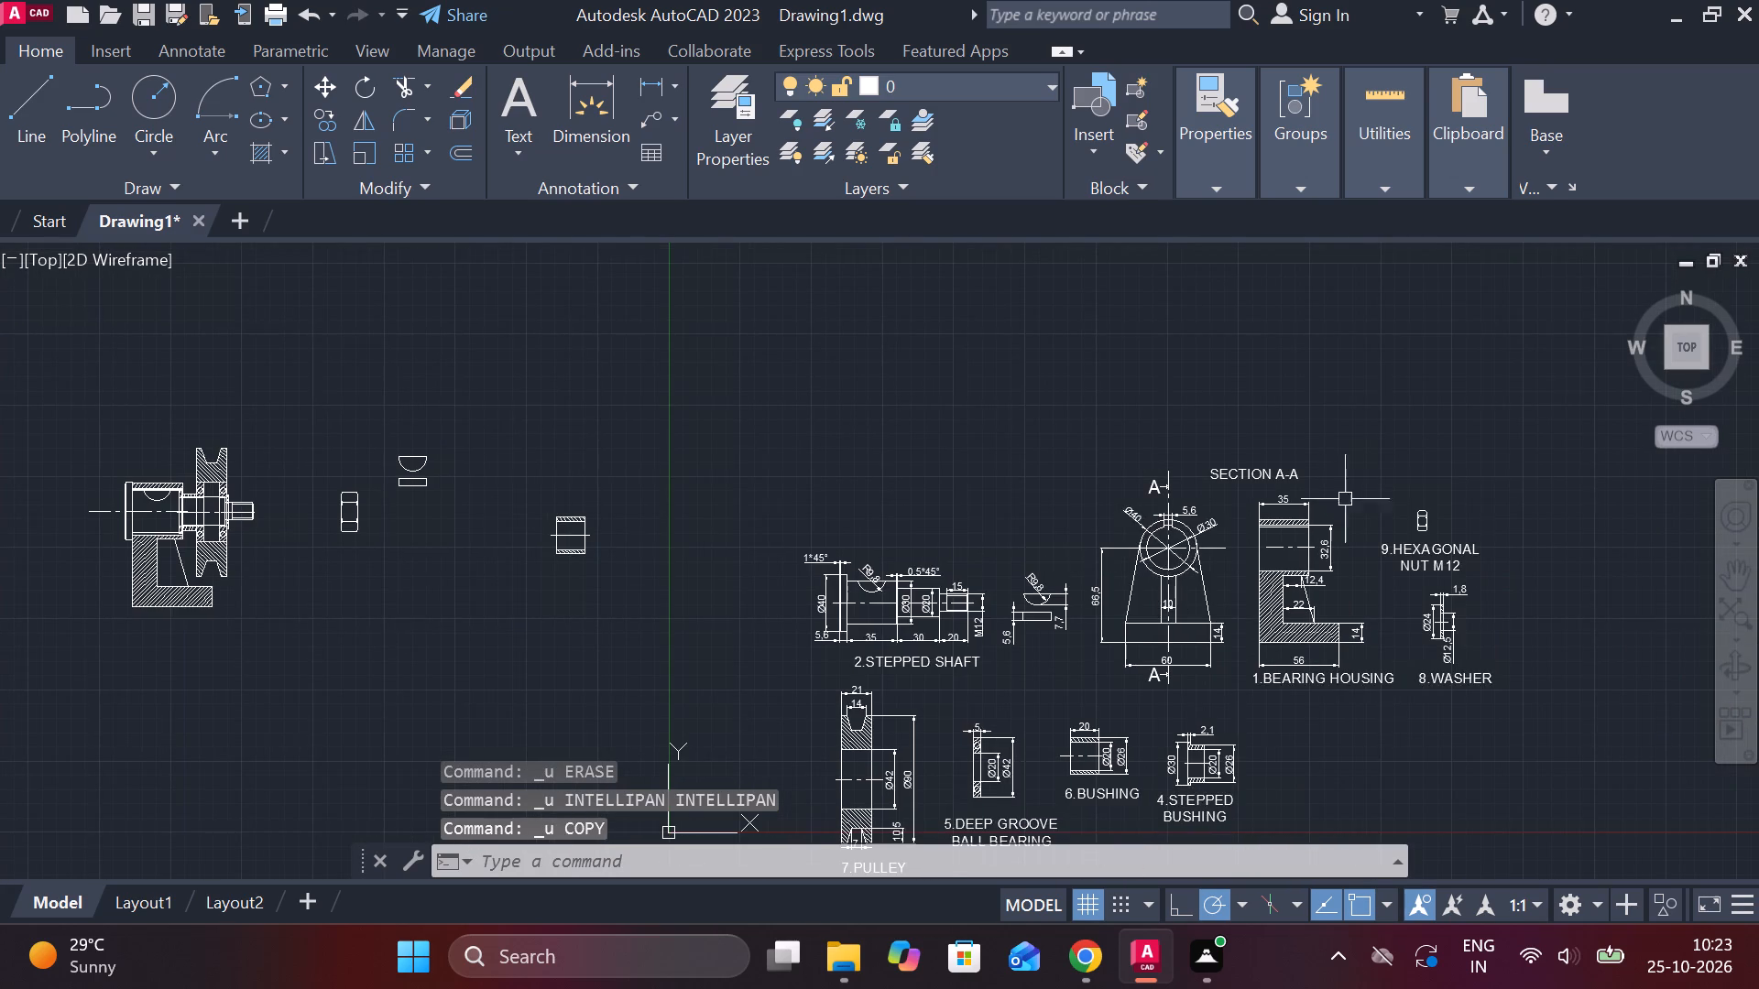
scroll(1378, 522, up, 3)
drag(1620, 571, 1556, 513)
click(1472, 373)
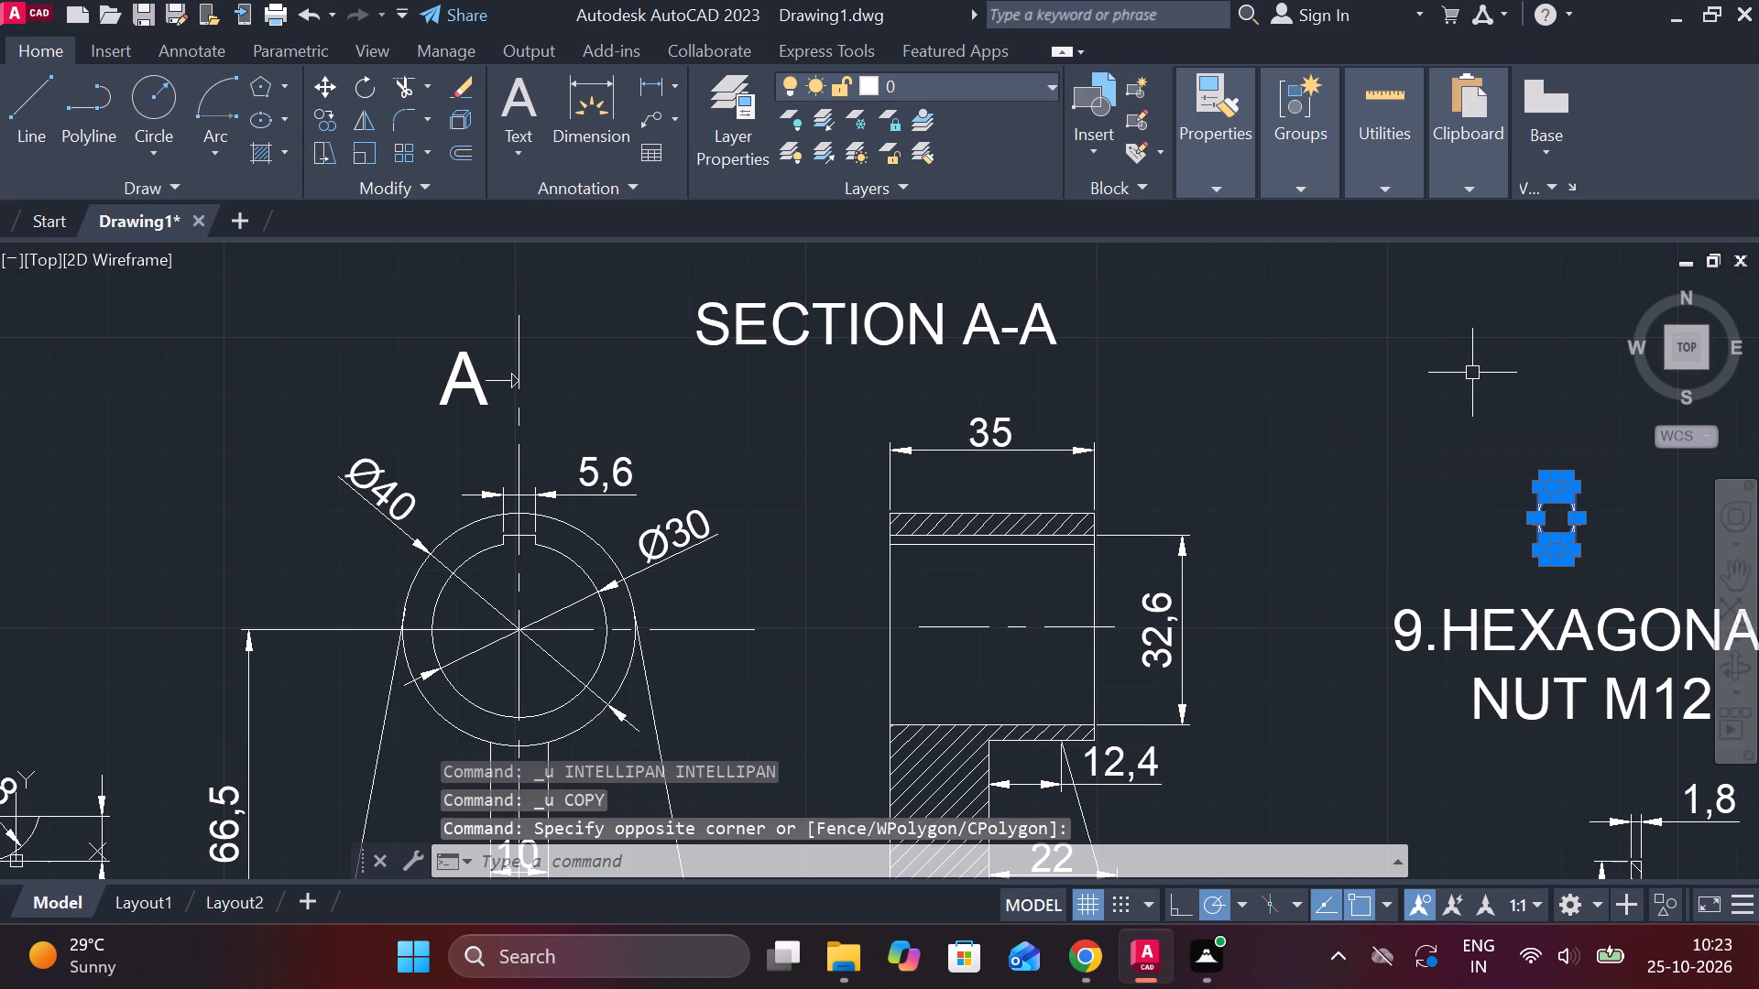
text(E)
key(space)
Copy the redrawn nut's side view from beside the assembly to above the 9.HEXAGONAL NUT M12 label.
scroll(1472, 373, down, 3)
drag(386, 355, 453, 428)
click(472, 475)
text(CO)
key(Return)
click(482, 479)
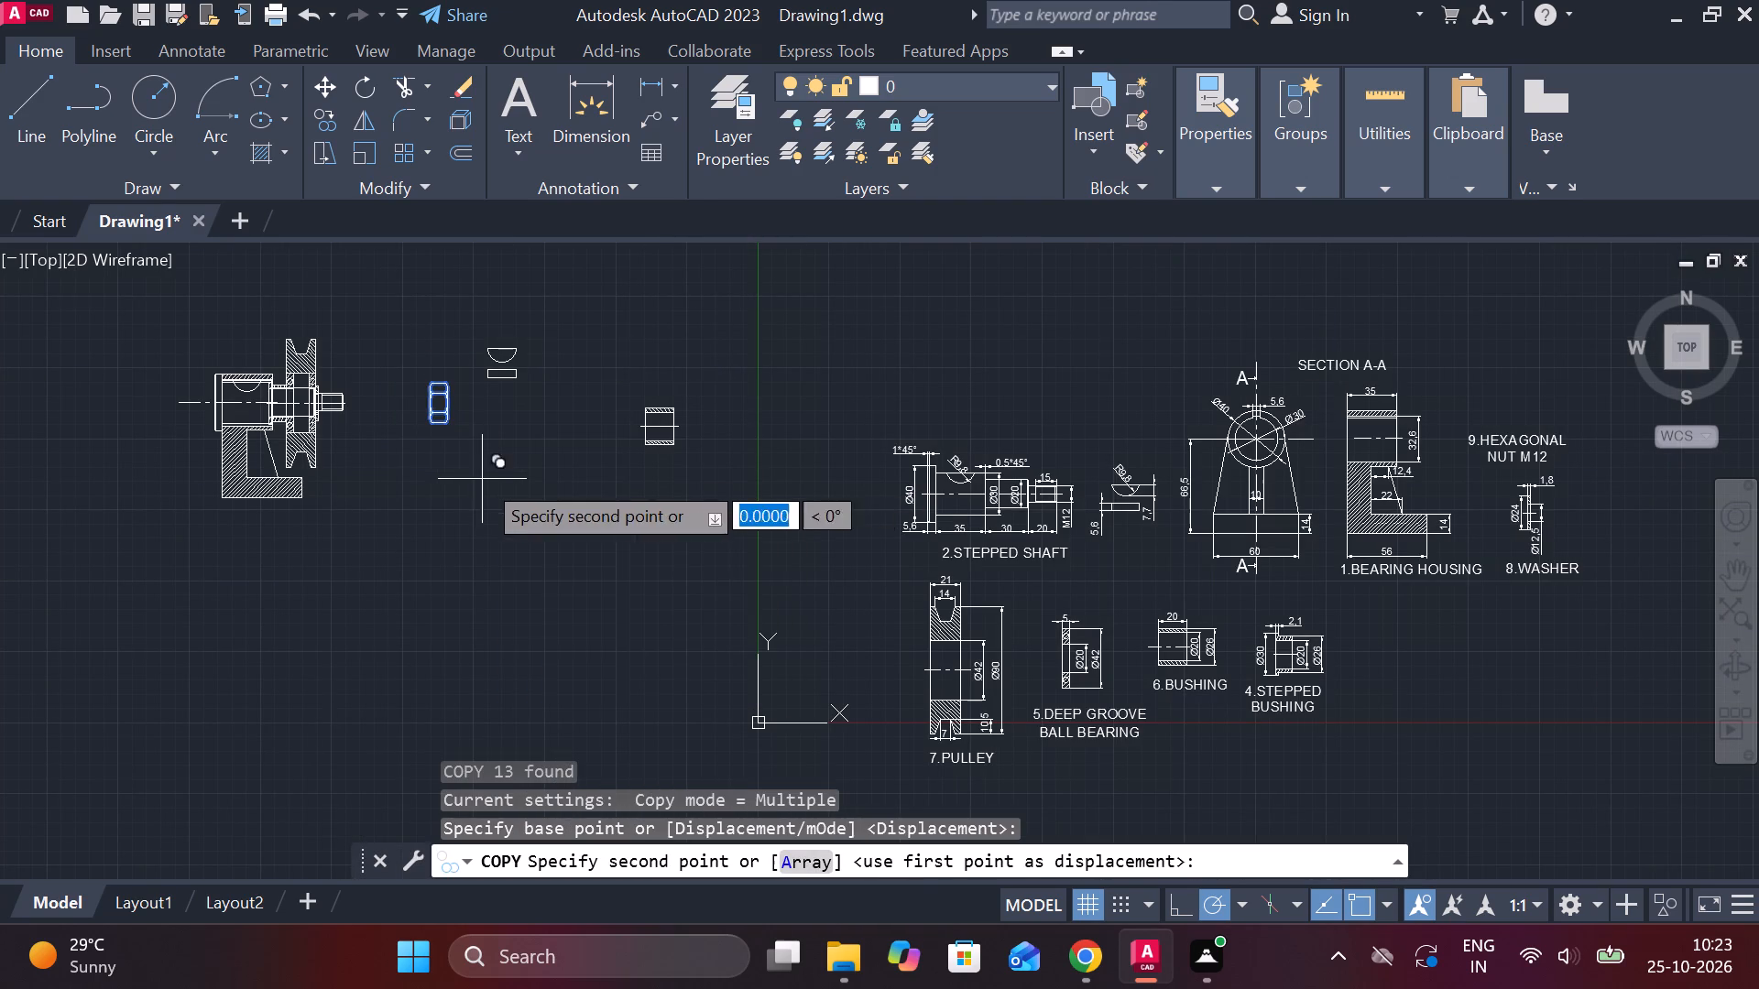
middle_drag(1537, 511, 1008, 951)
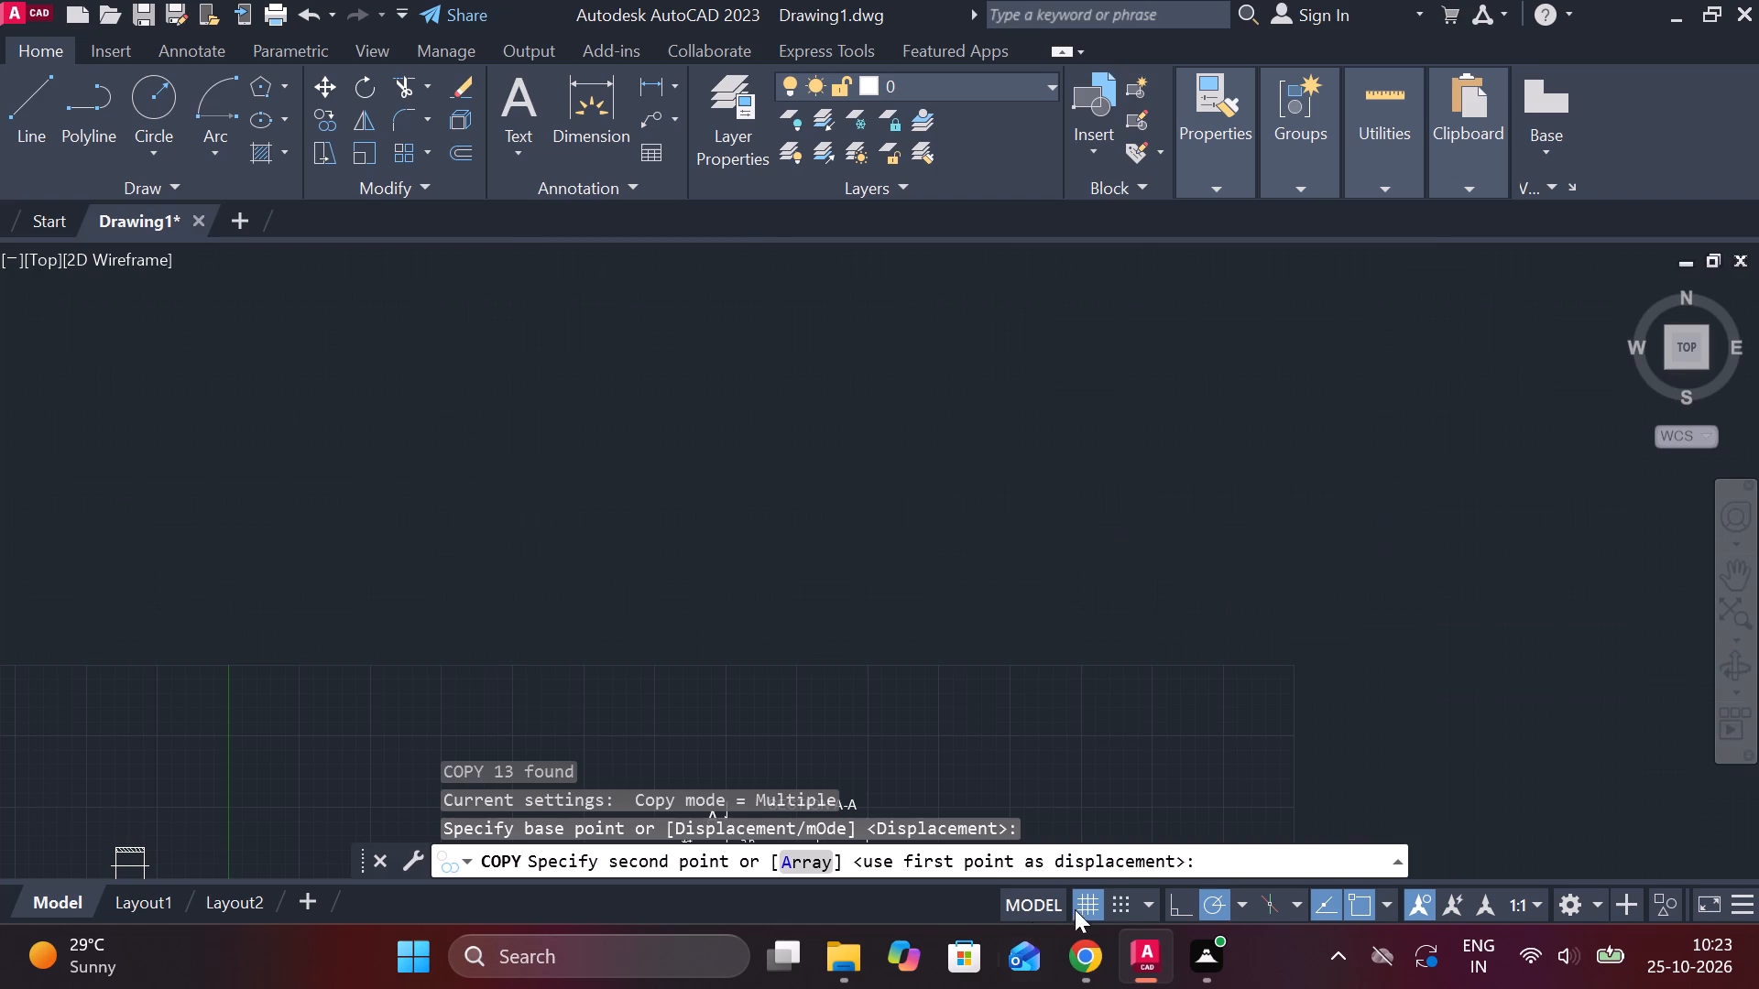
middle_drag(1149, 729, 1366, 292)
scroll(1223, 440, up, 3)
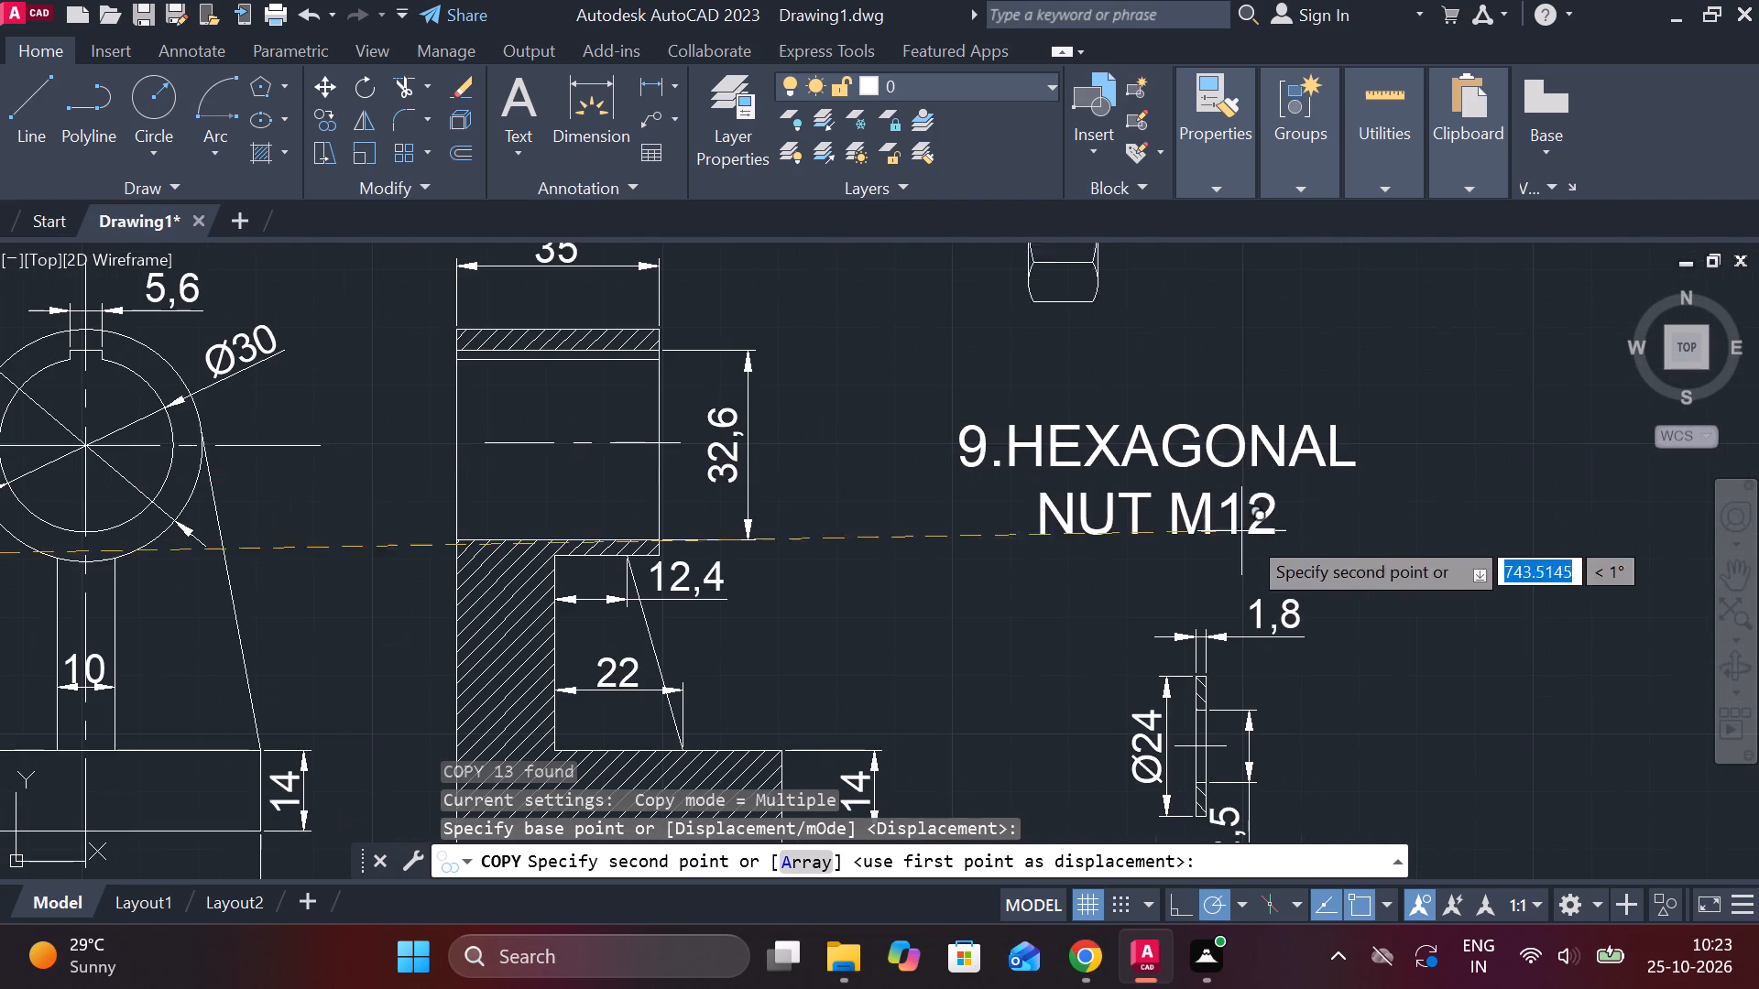
click(1336, 629)
scroll(1452, 622, down, 3)
key(Escape)
scroll(613, 570, down, 2)
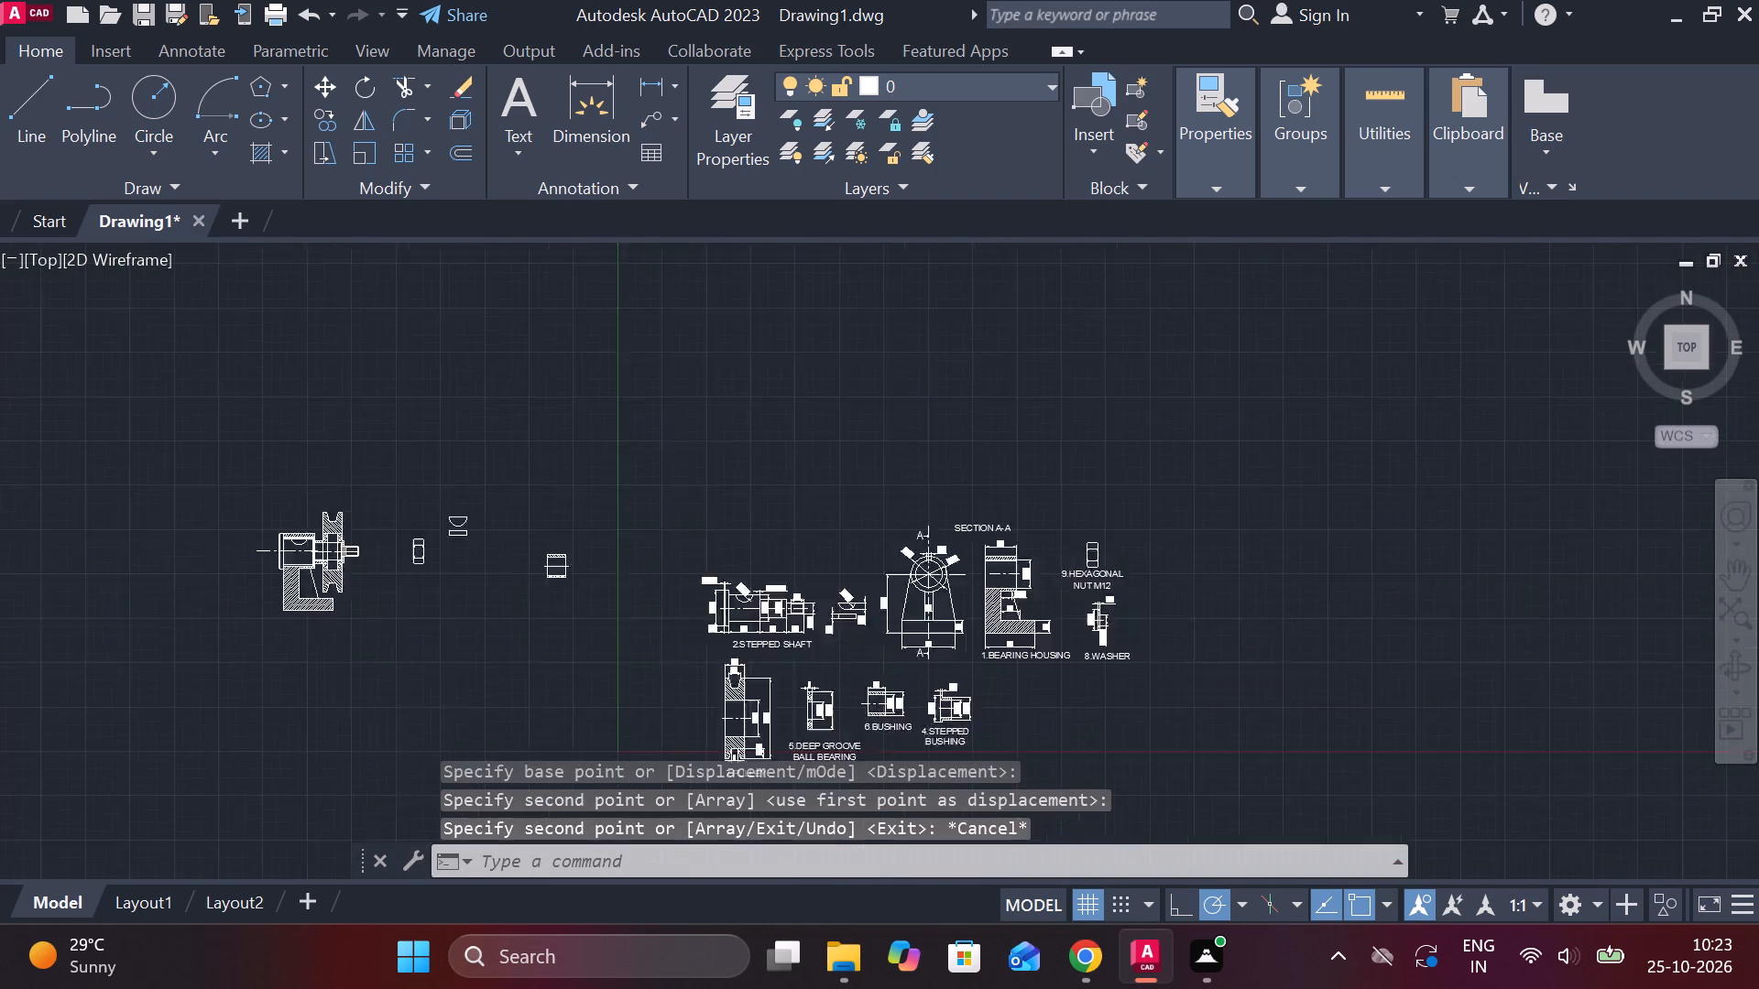
Move the original nut side view from its left edge's midpoint onto the shaft's centre line at the threaded end, beside the washer.
scroll(613, 570, down, 1)
middle_drag(518, 576, 869, 548)
scroll(869, 546, up, 4)
drag(827, 426, 854, 488)
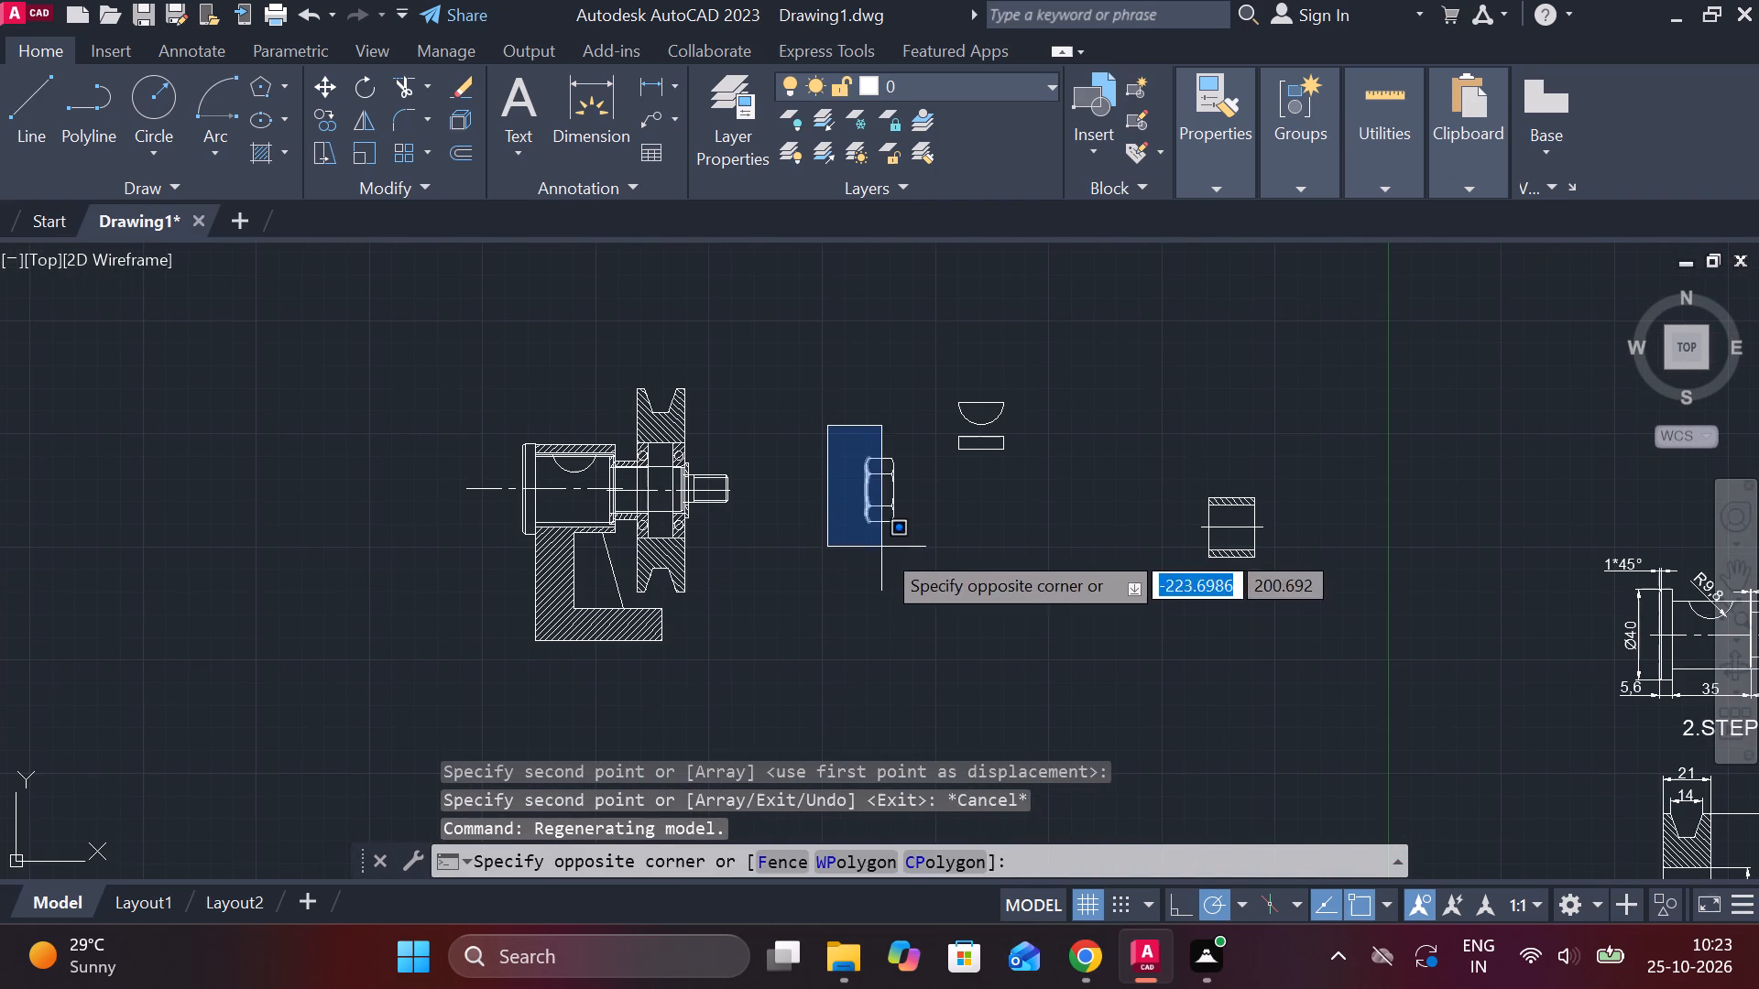
click(943, 611)
scroll(871, 487, up, 3)
key(m)
key(Return)
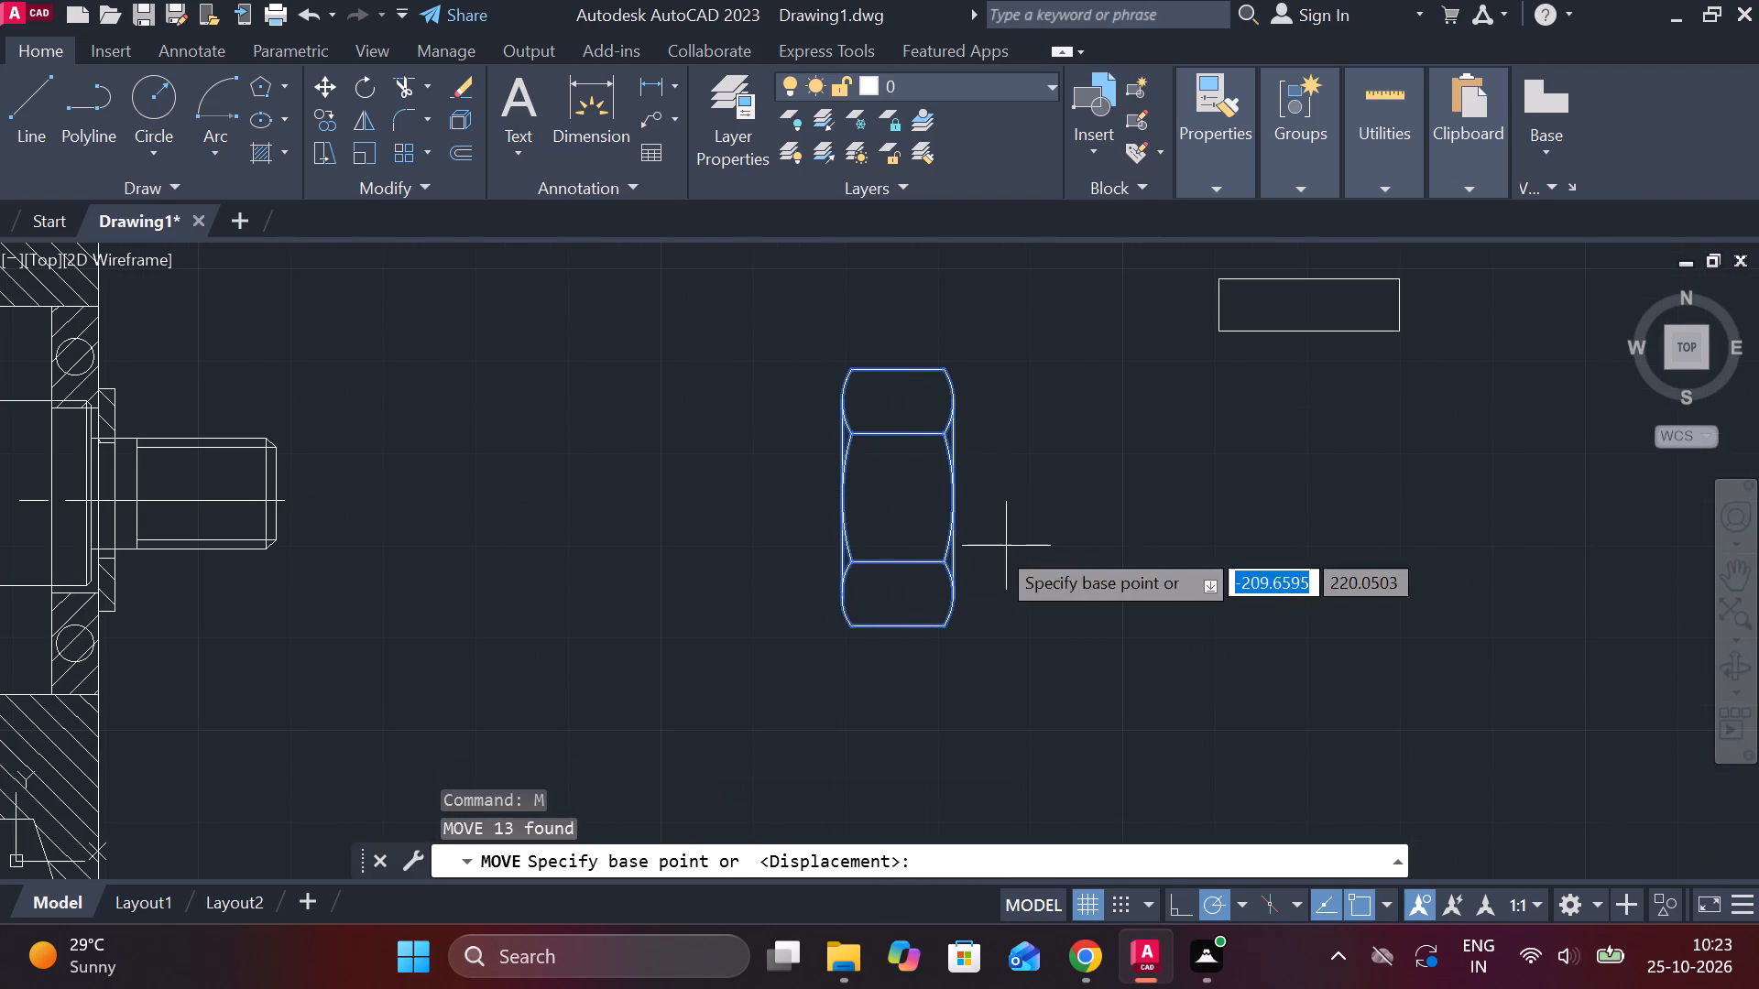
click(852, 501)
scroll(856, 502, down, 2)
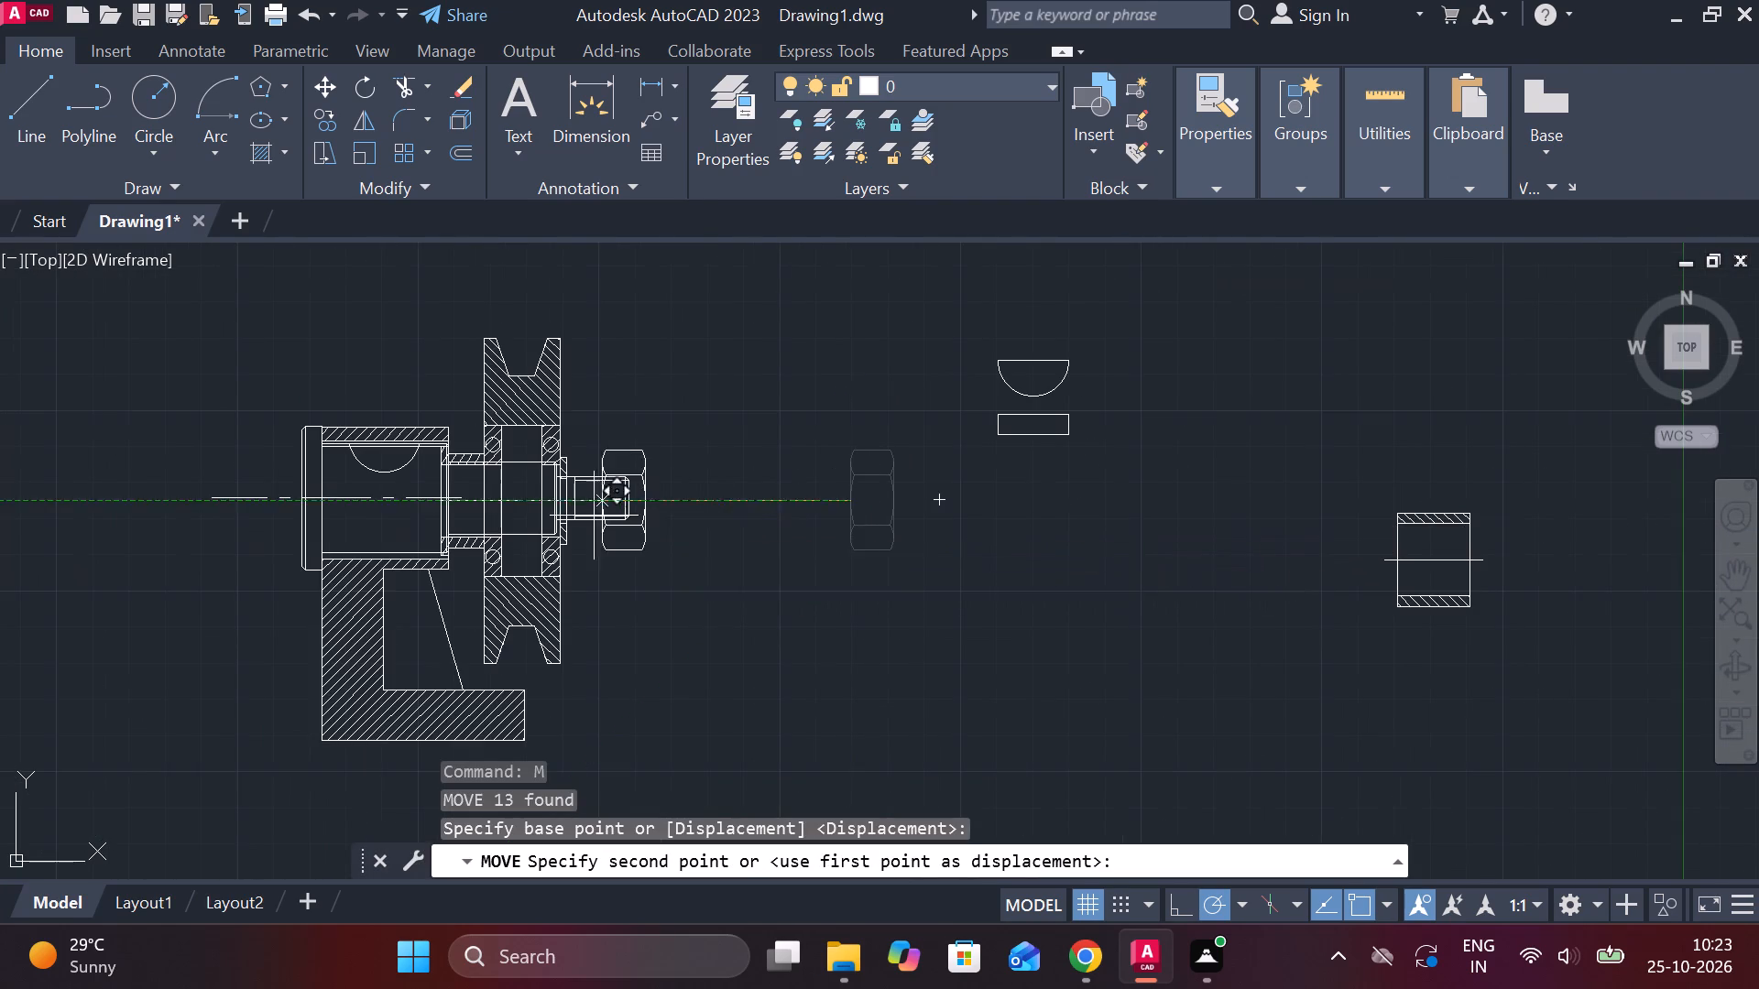
scroll(567, 496, up, 3)
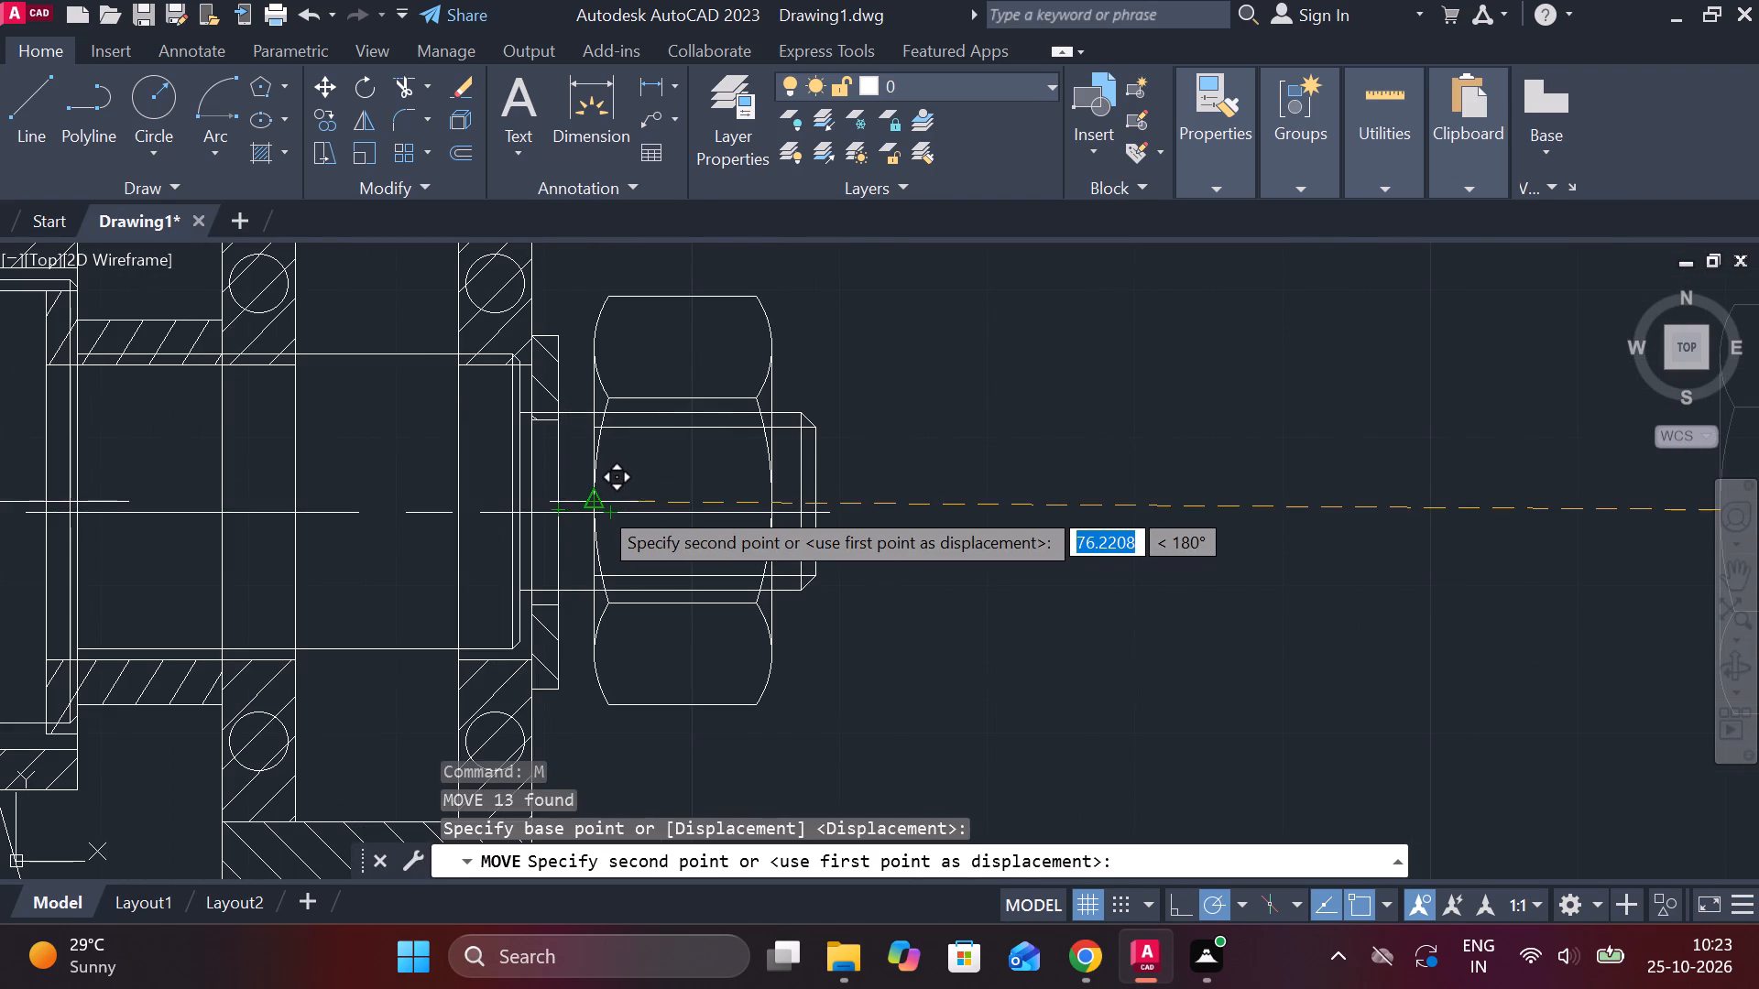
click(595, 516)
scroll(792, 516, down, 2)
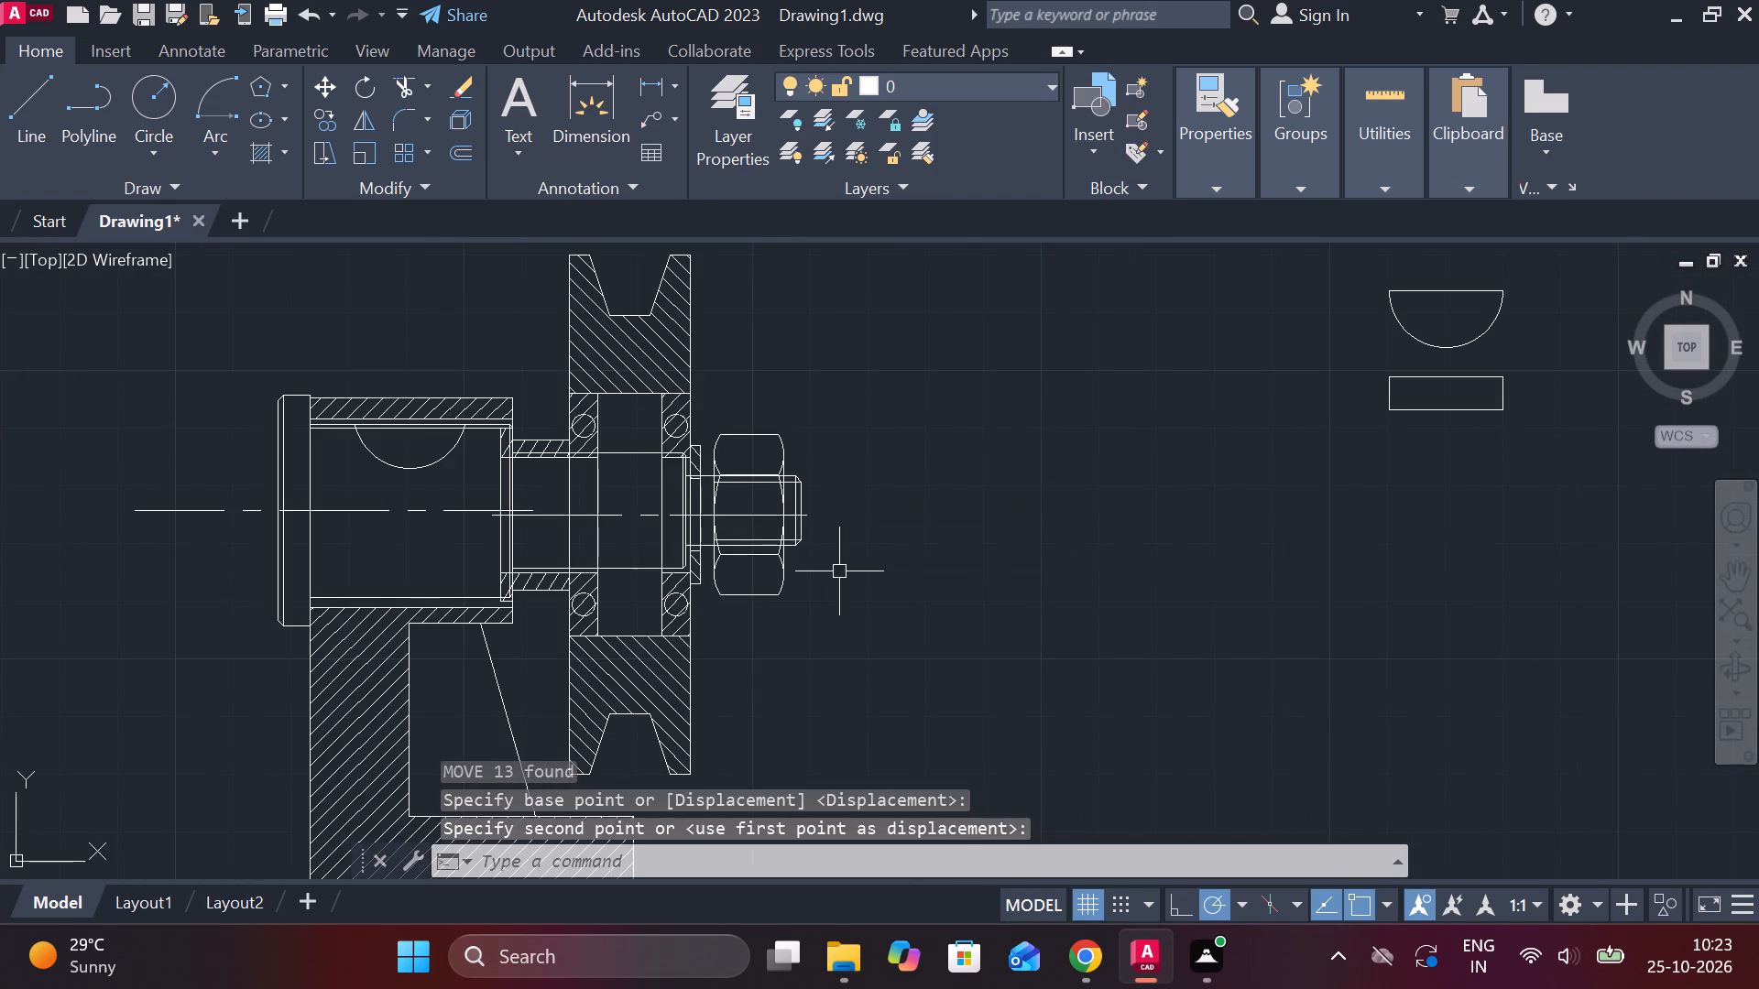
scroll(839, 573, down, 1)
middle_drag(875, 592, 1022, 560)
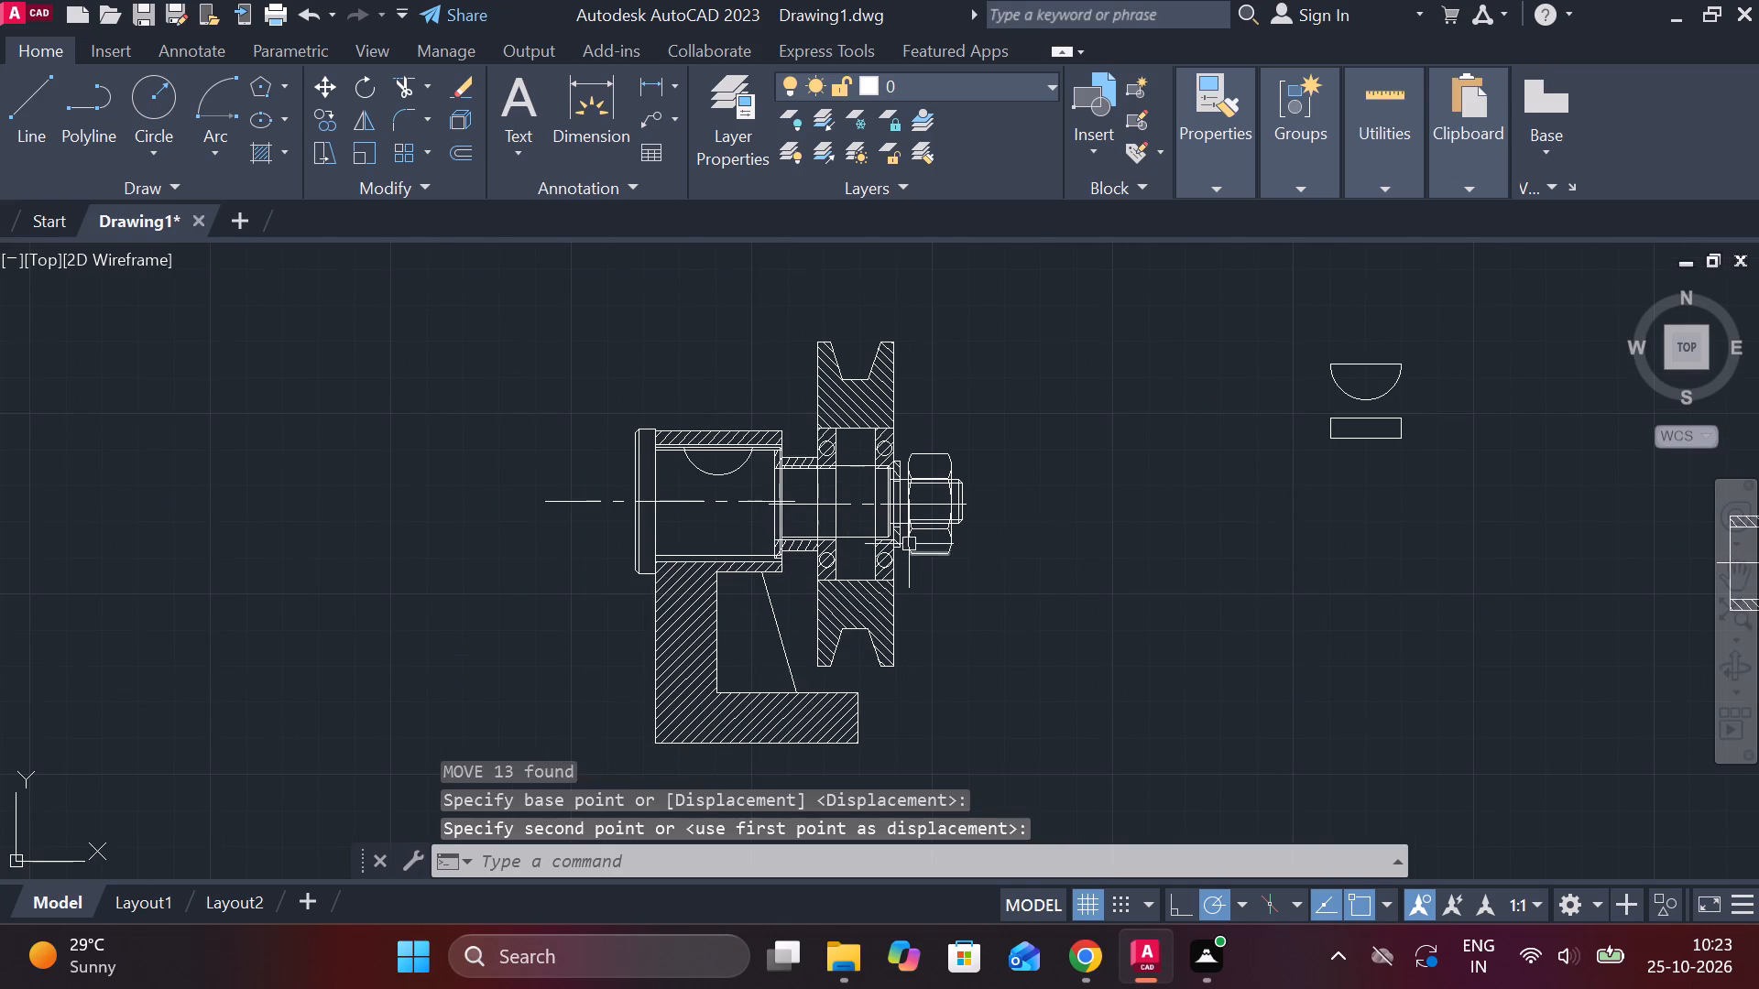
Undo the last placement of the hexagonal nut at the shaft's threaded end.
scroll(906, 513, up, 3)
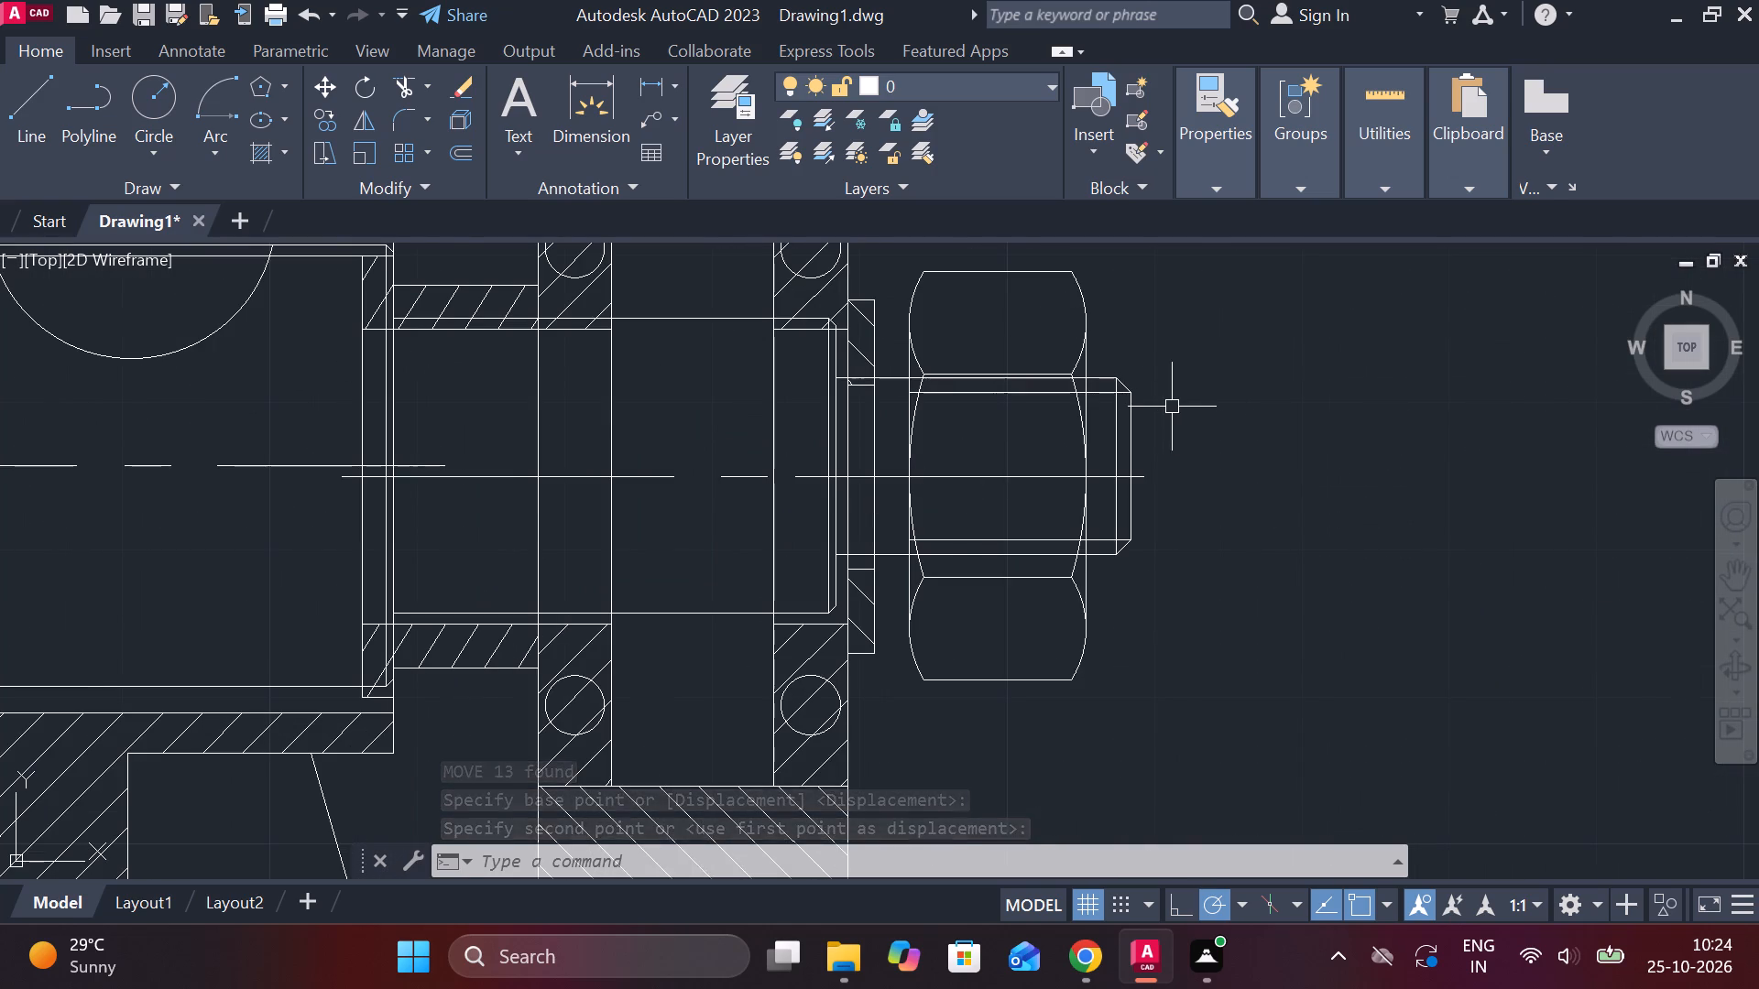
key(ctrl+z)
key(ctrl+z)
Move the nut side view from its left edge's midpoint onto the shaft's centre line, flush against the washer's outer face.
scroll(1017, 448, down, 1)
drag(803, 366, 928, 413)
click(1054, 663)
key(m)
key(Return)
scroll(901, 532, up, 2)
click(908, 396)
scroll(934, 491, down, 2)
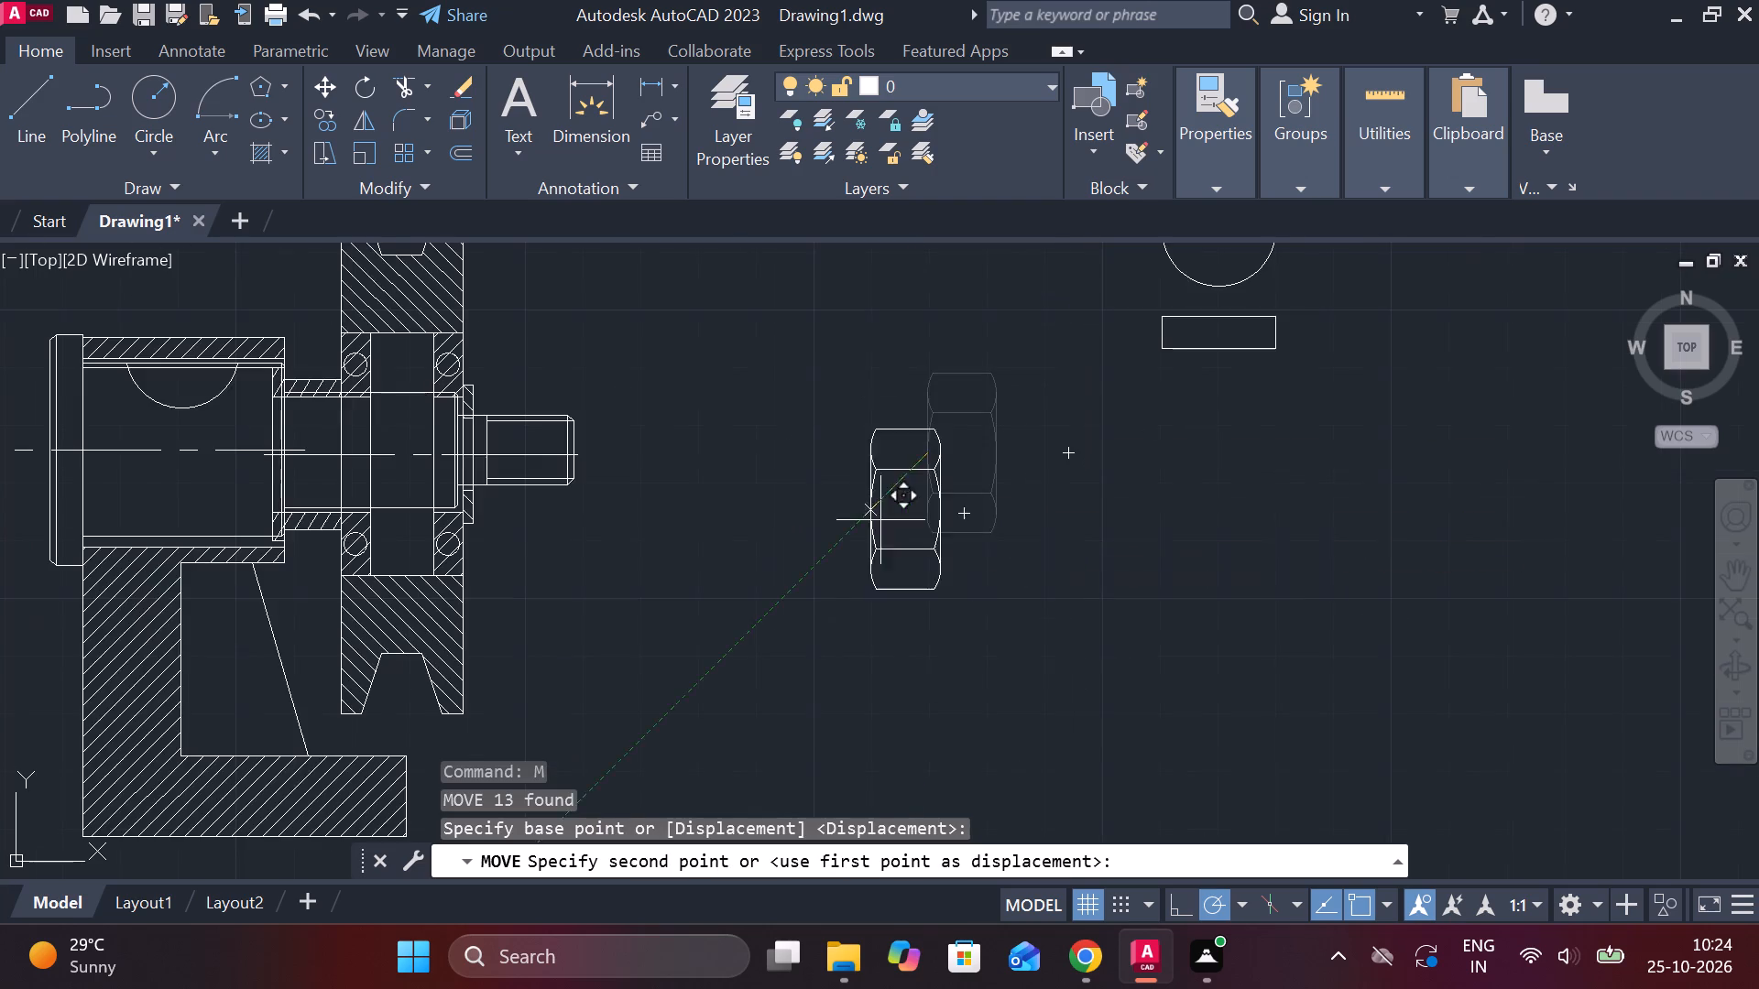
middle_drag(746, 500, 1092, 516)
scroll(686, 473, up, 3)
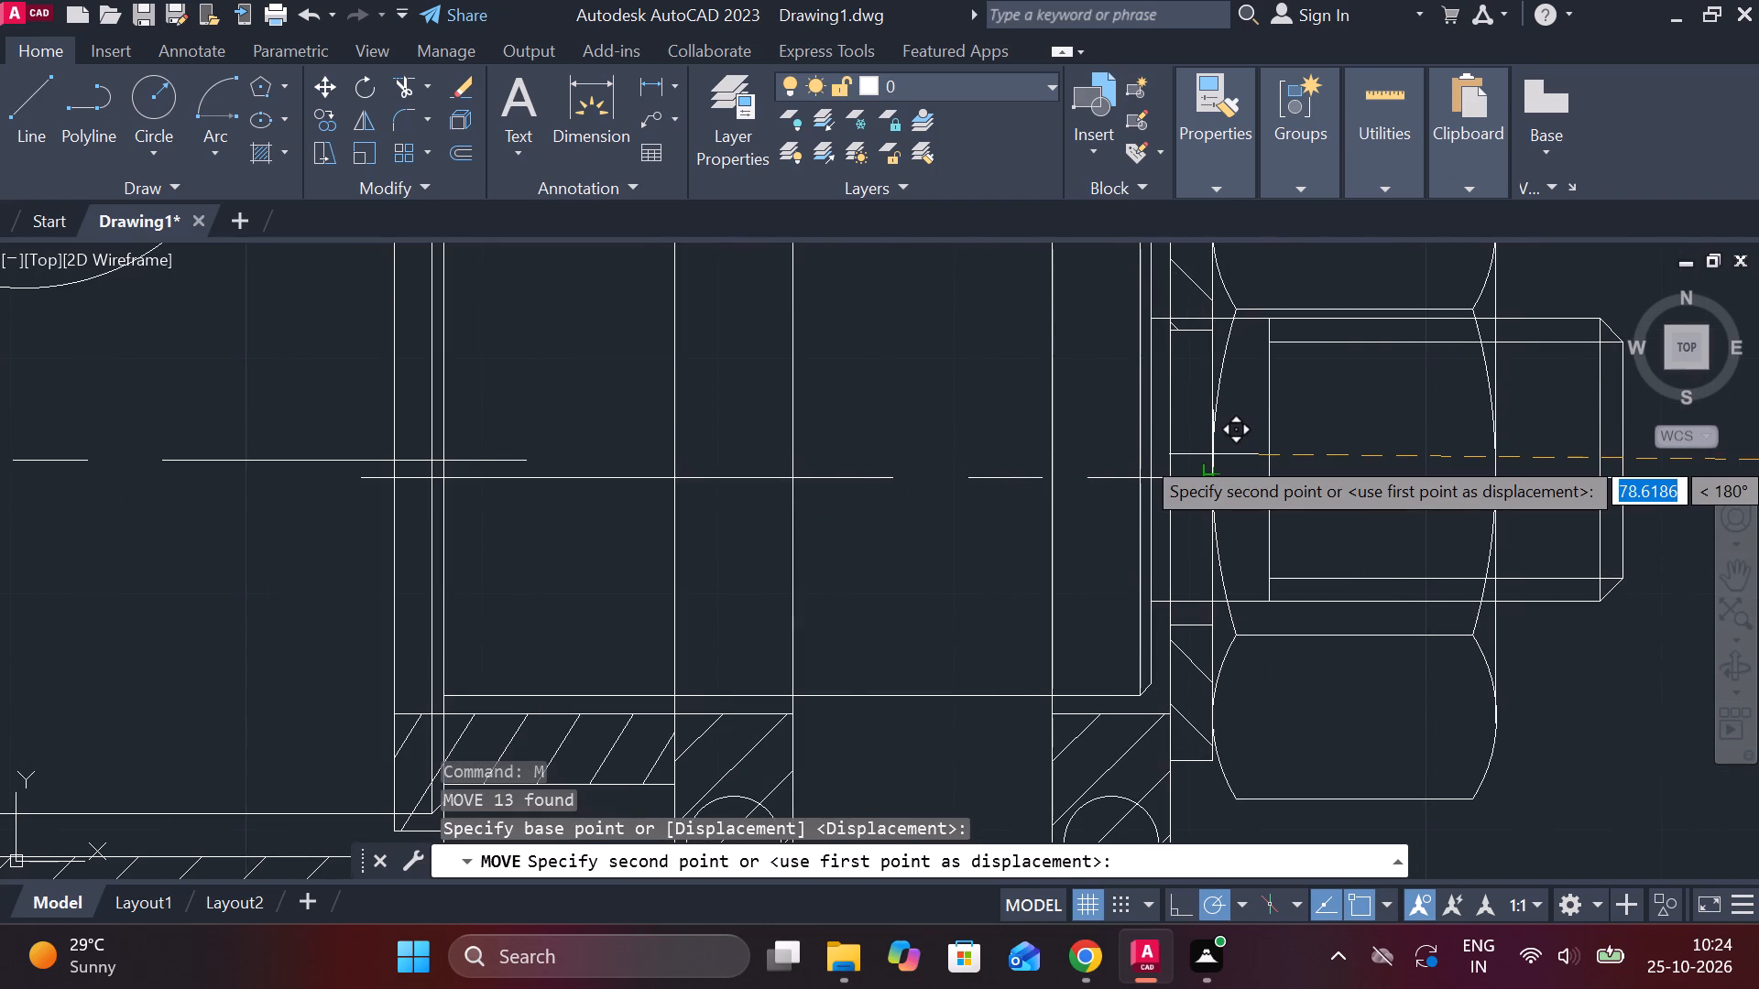
click(1215, 483)
scroll(1346, 506, down, 2)
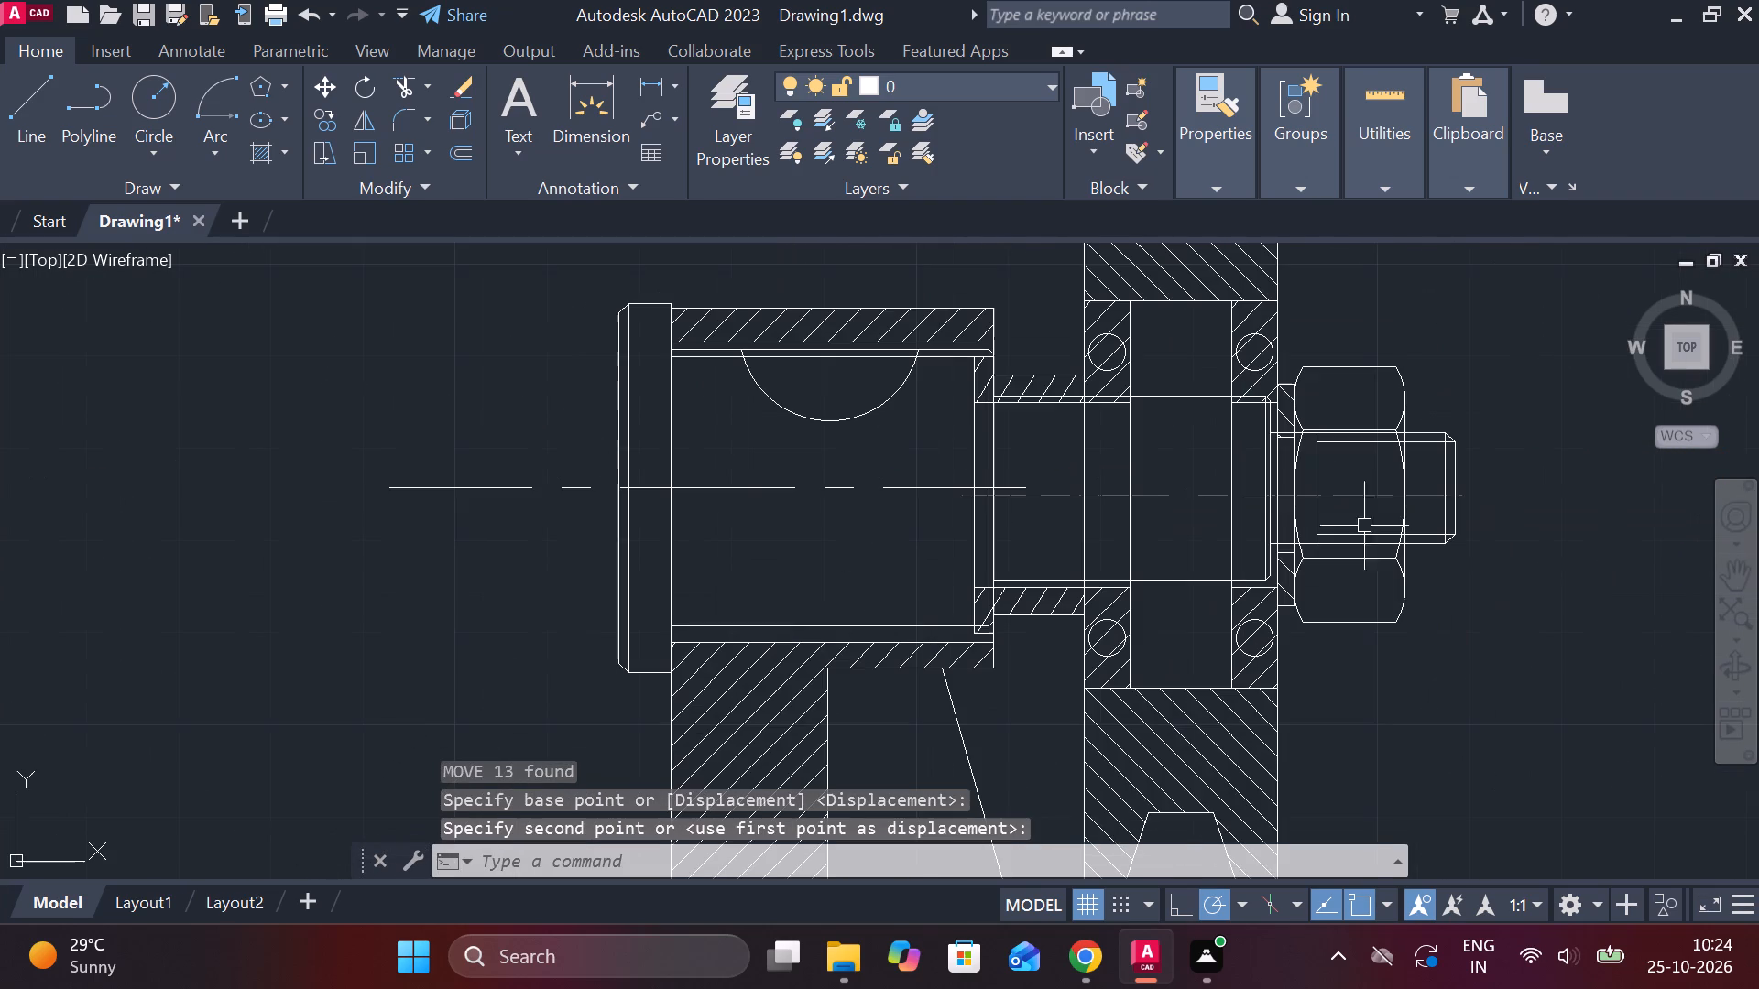
Move the loose plain bushing section from its left edge's midpoint onto the shaft's centre line at the pulley's left face.
scroll(1512, 558, down, 3)
middle_drag(1513, 560, 1229, 541)
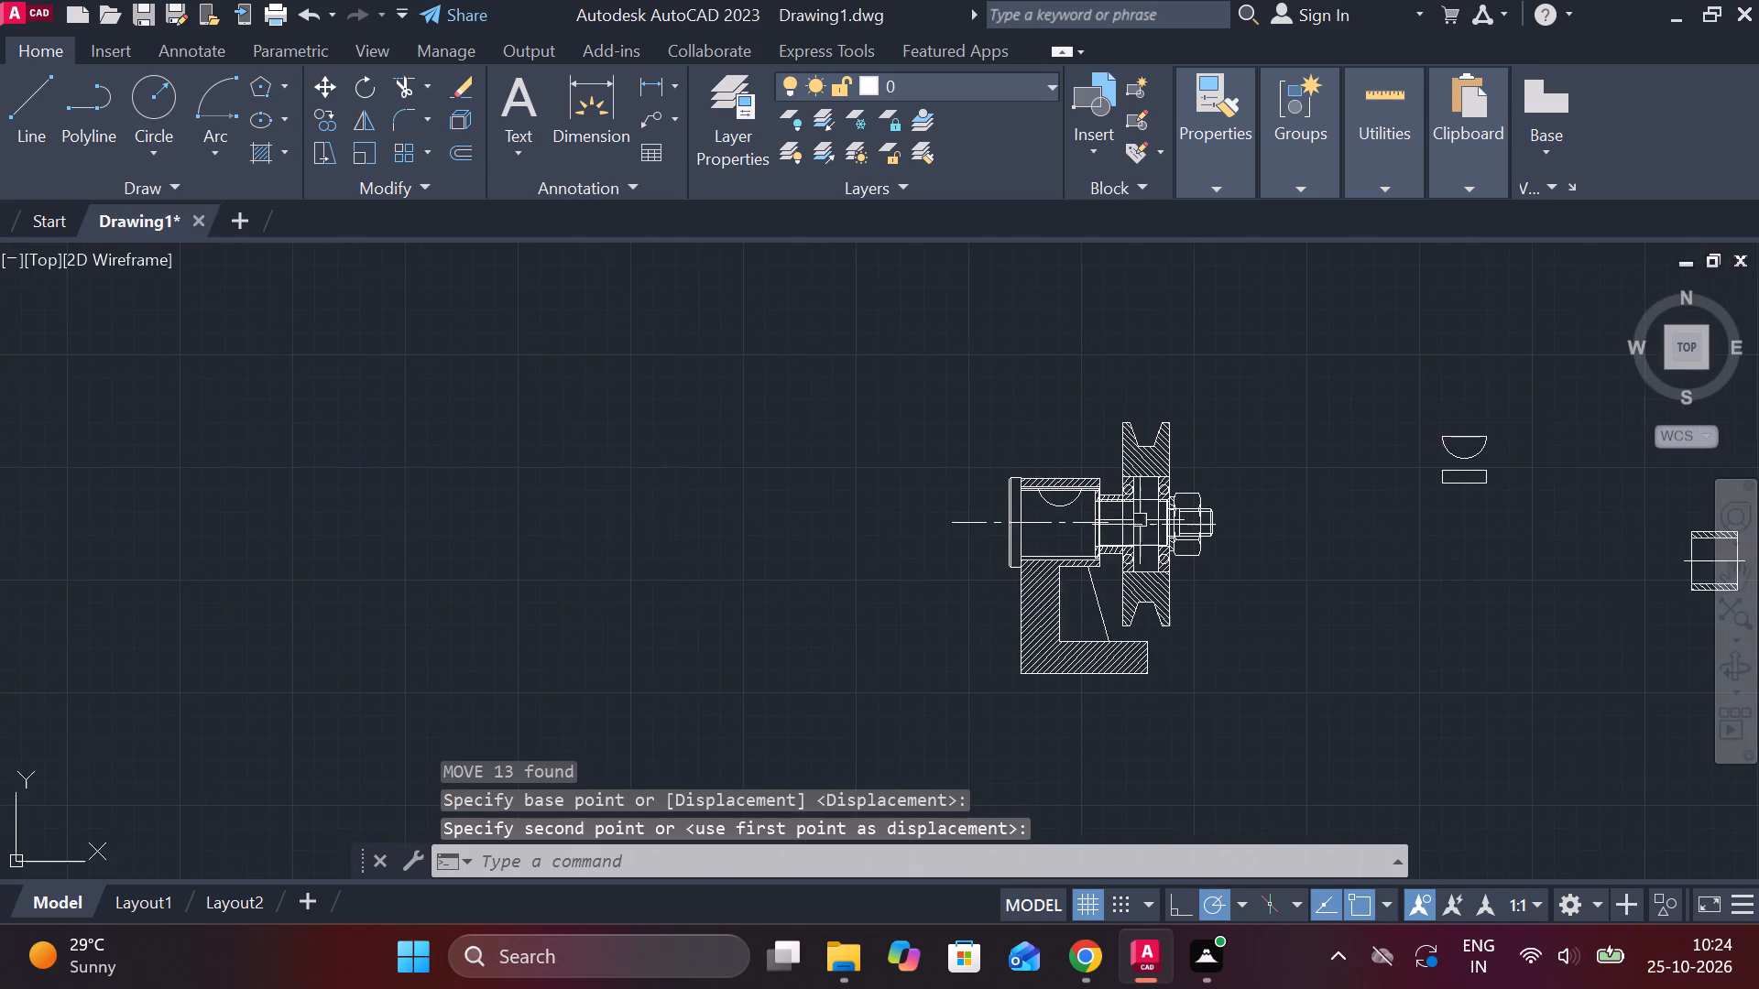
scroll(1025, 524, up, 4)
middle_drag(1072, 511, 854, 518)
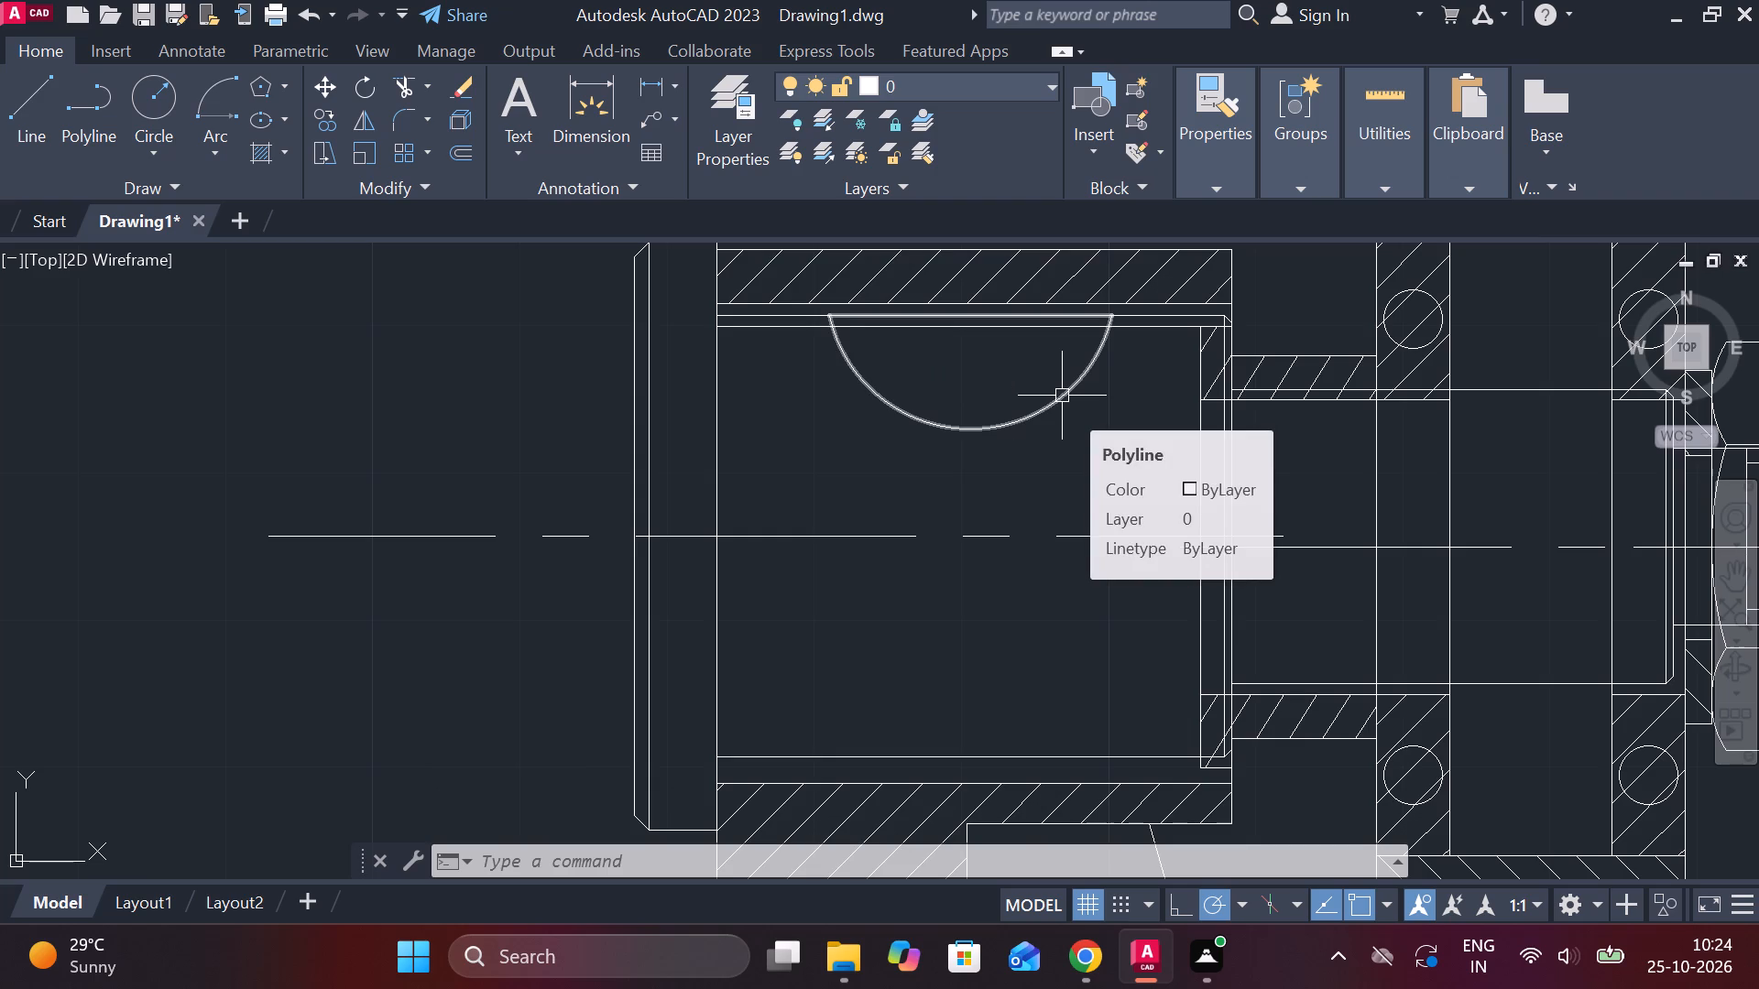
scroll(1289, 462, down, 2)
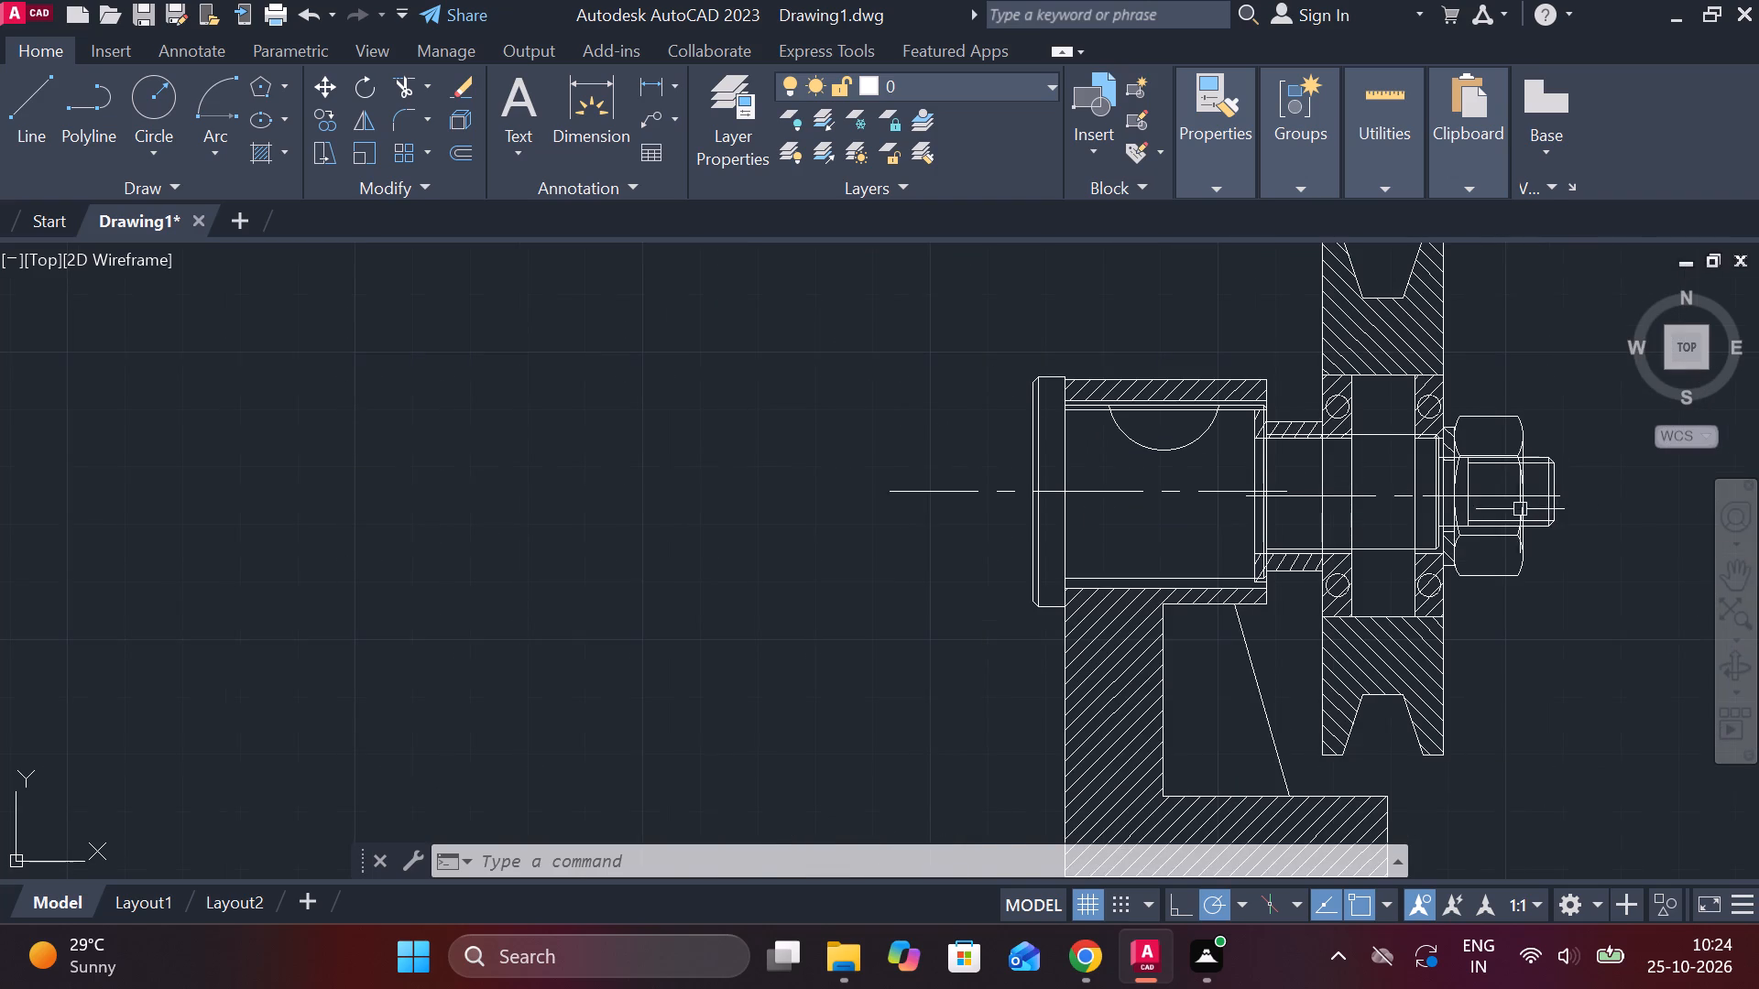
middle_drag(1444, 509, 1135, 498)
middle_drag(1519, 500, 898, 531)
scroll(1082, 532, down, 2)
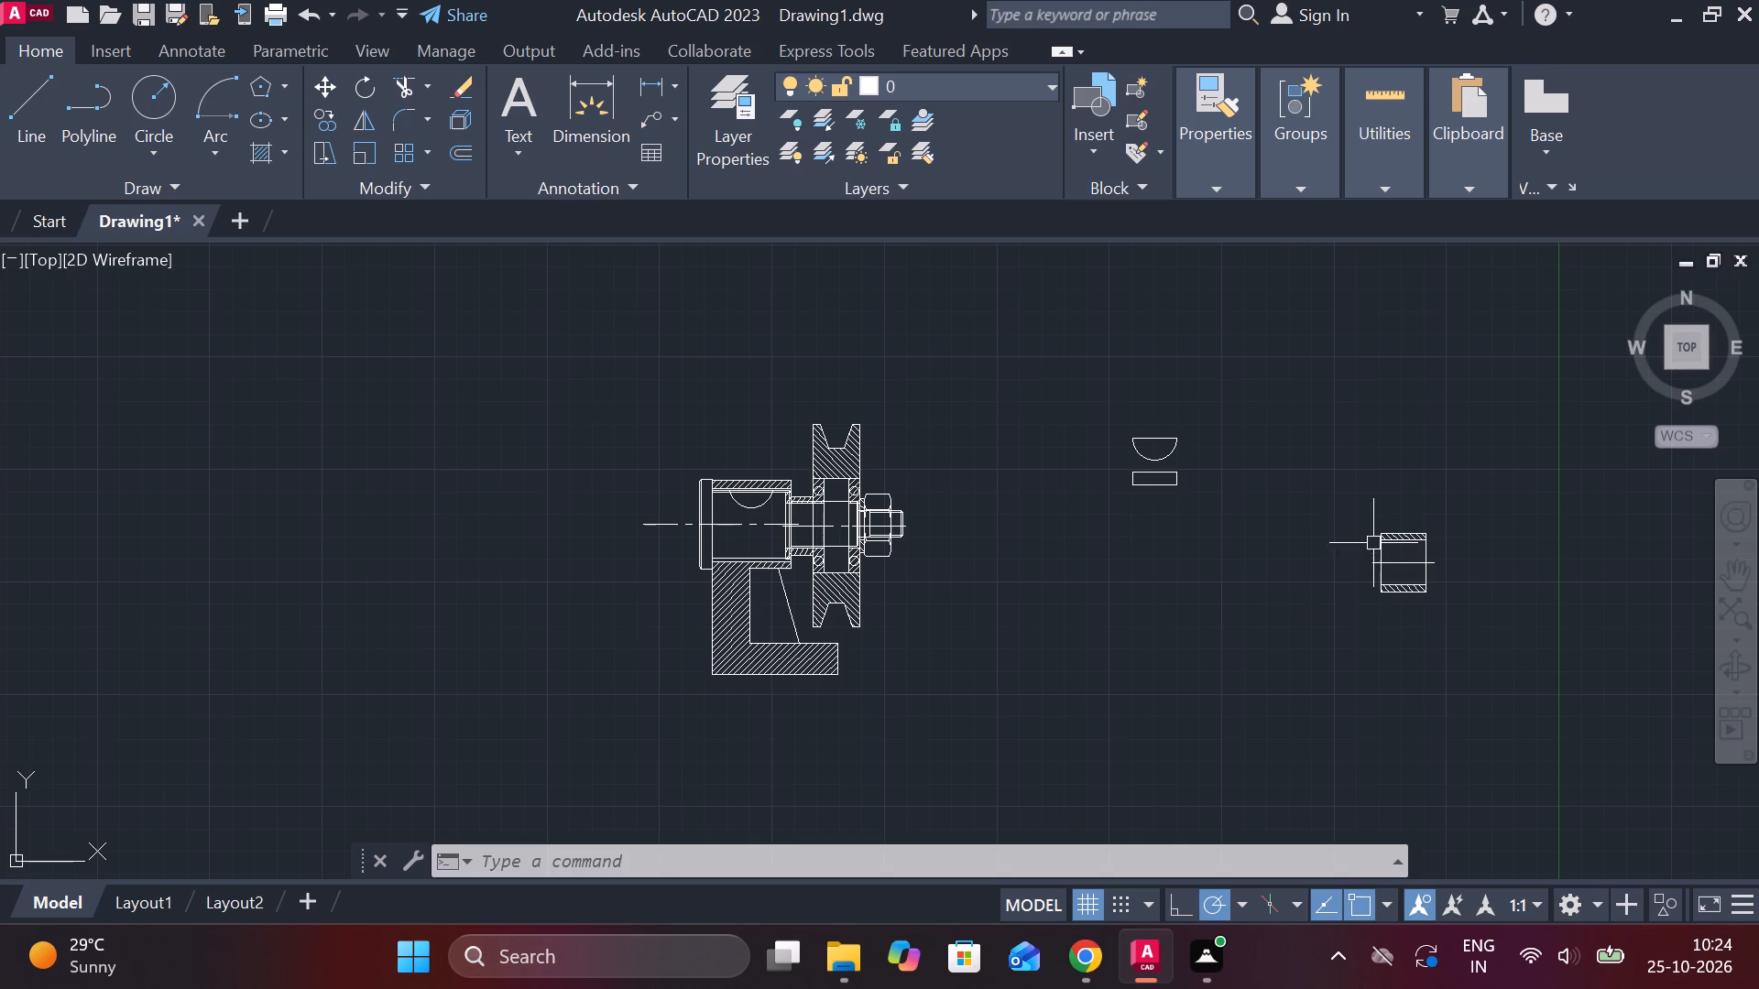
click(1343, 505)
click(1477, 648)
scroll(1388, 523, up, 1)
key(m)
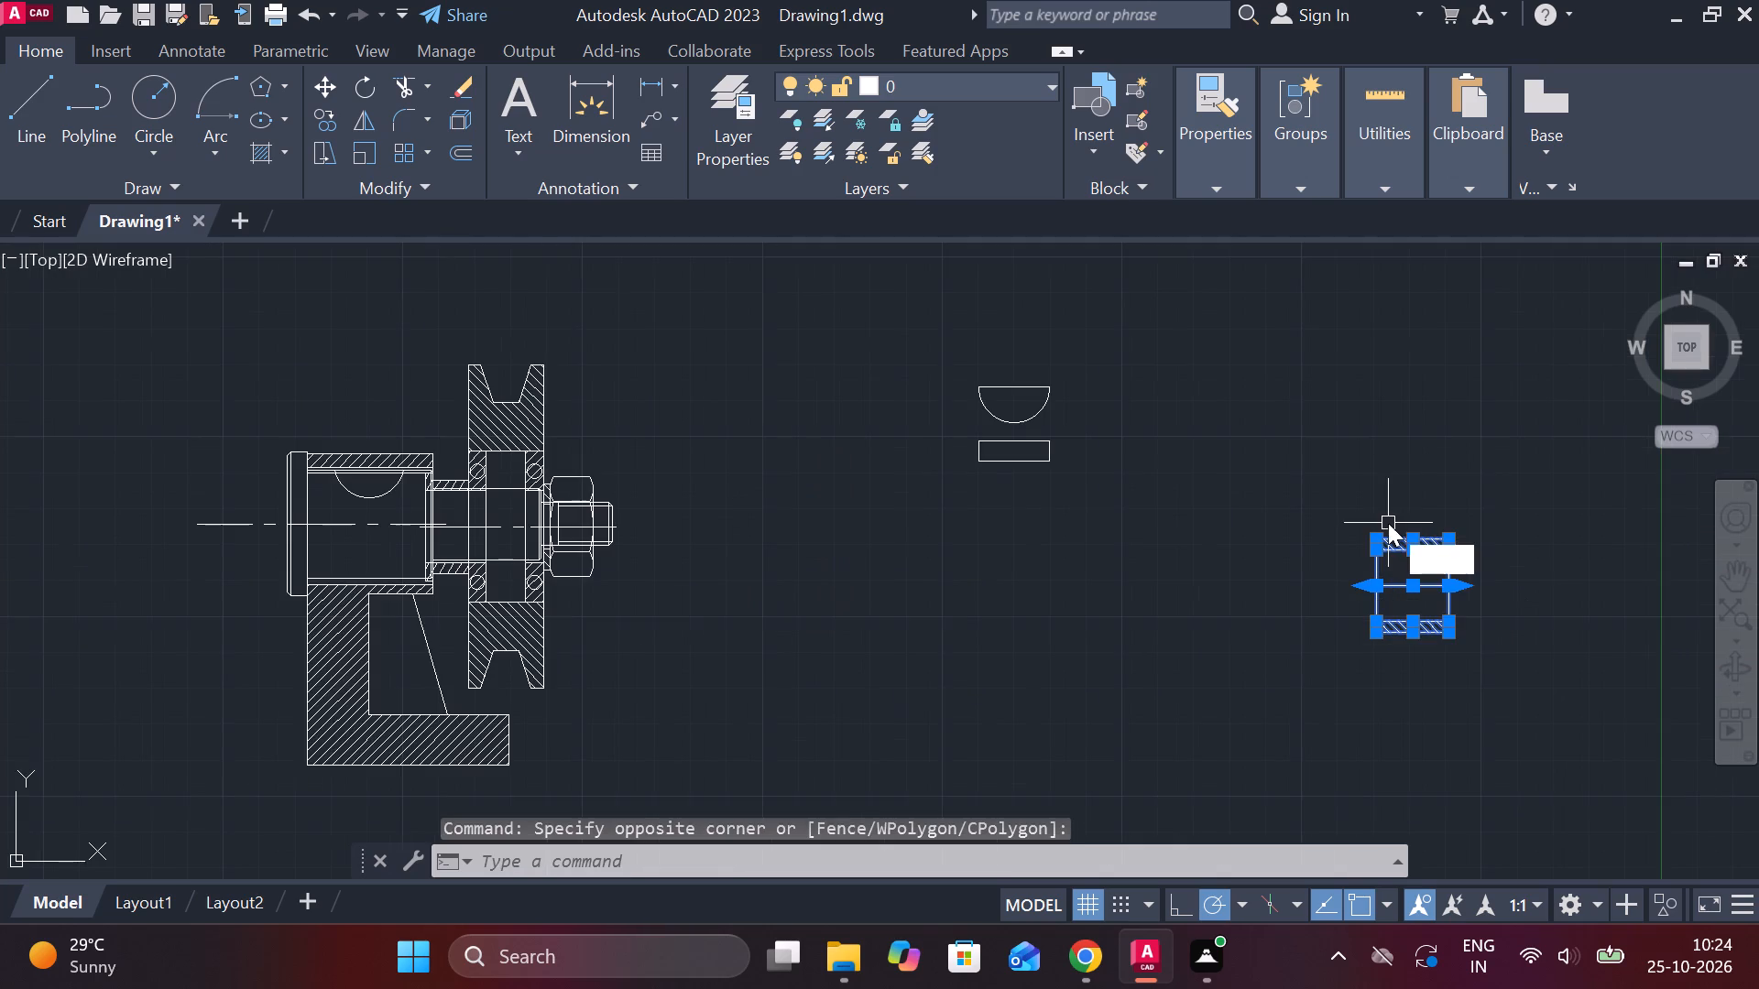
key(Return)
scroll(1388, 523, up, 3)
click(1332, 769)
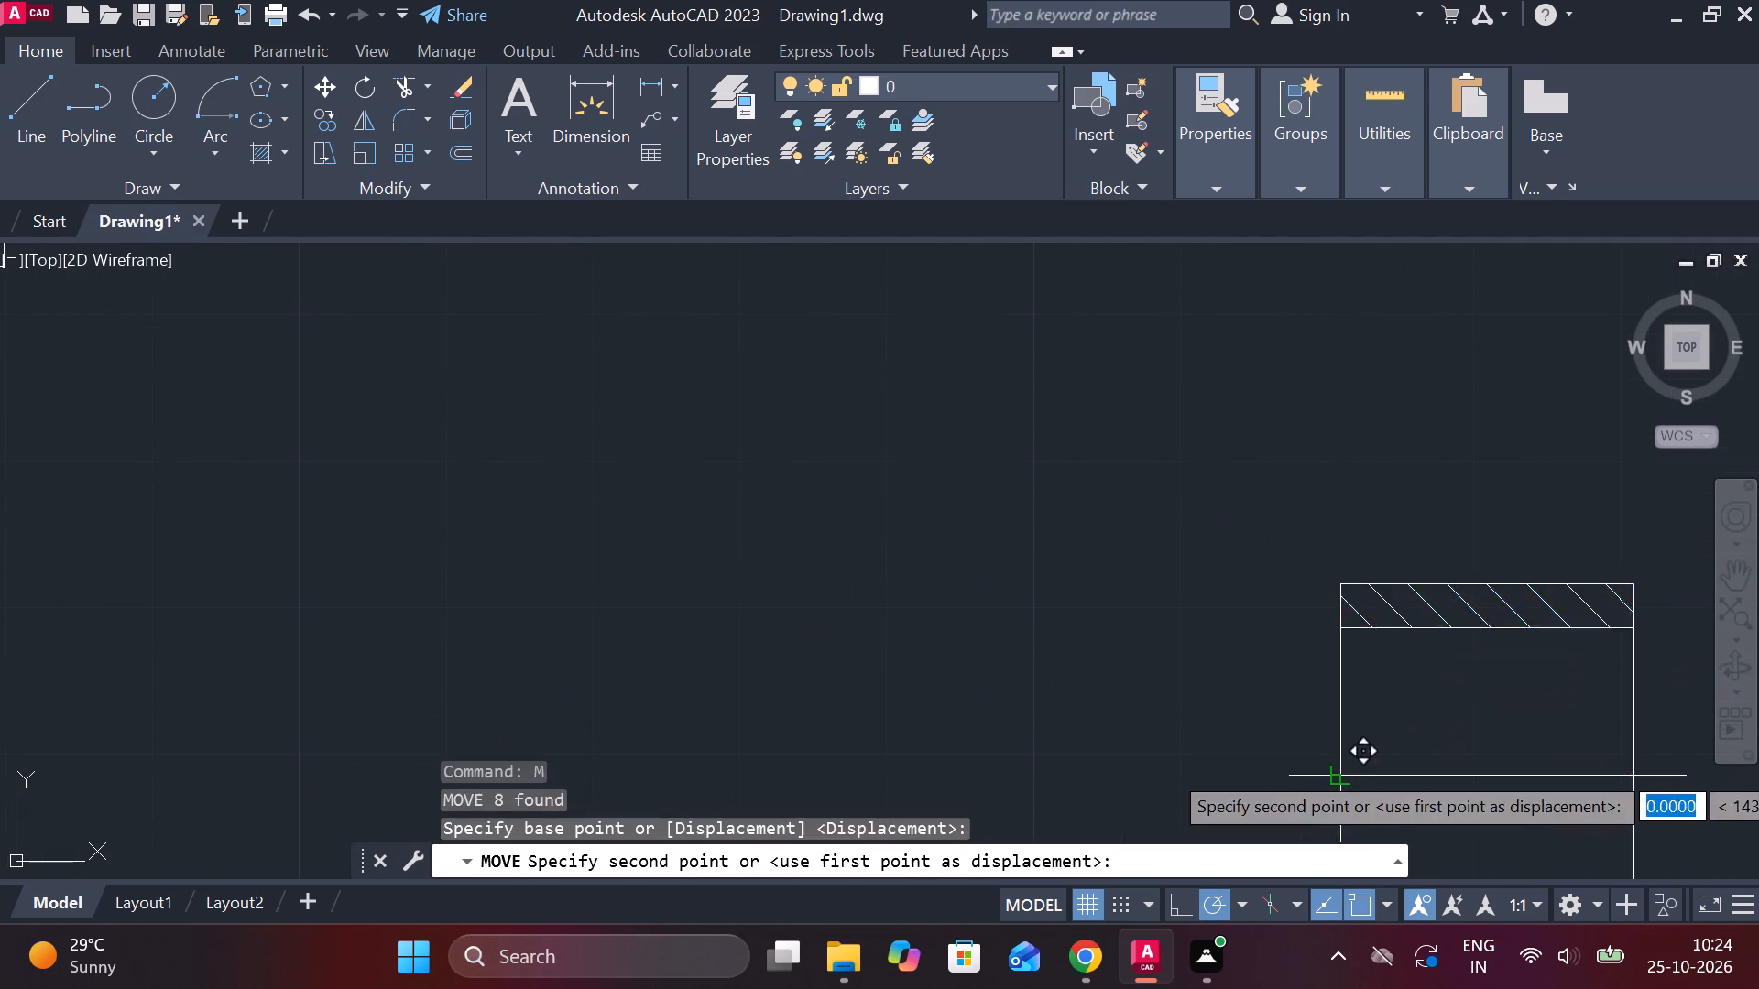
scroll(1367, 696, down, 3)
middle_drag(395, 557, 609, 479)
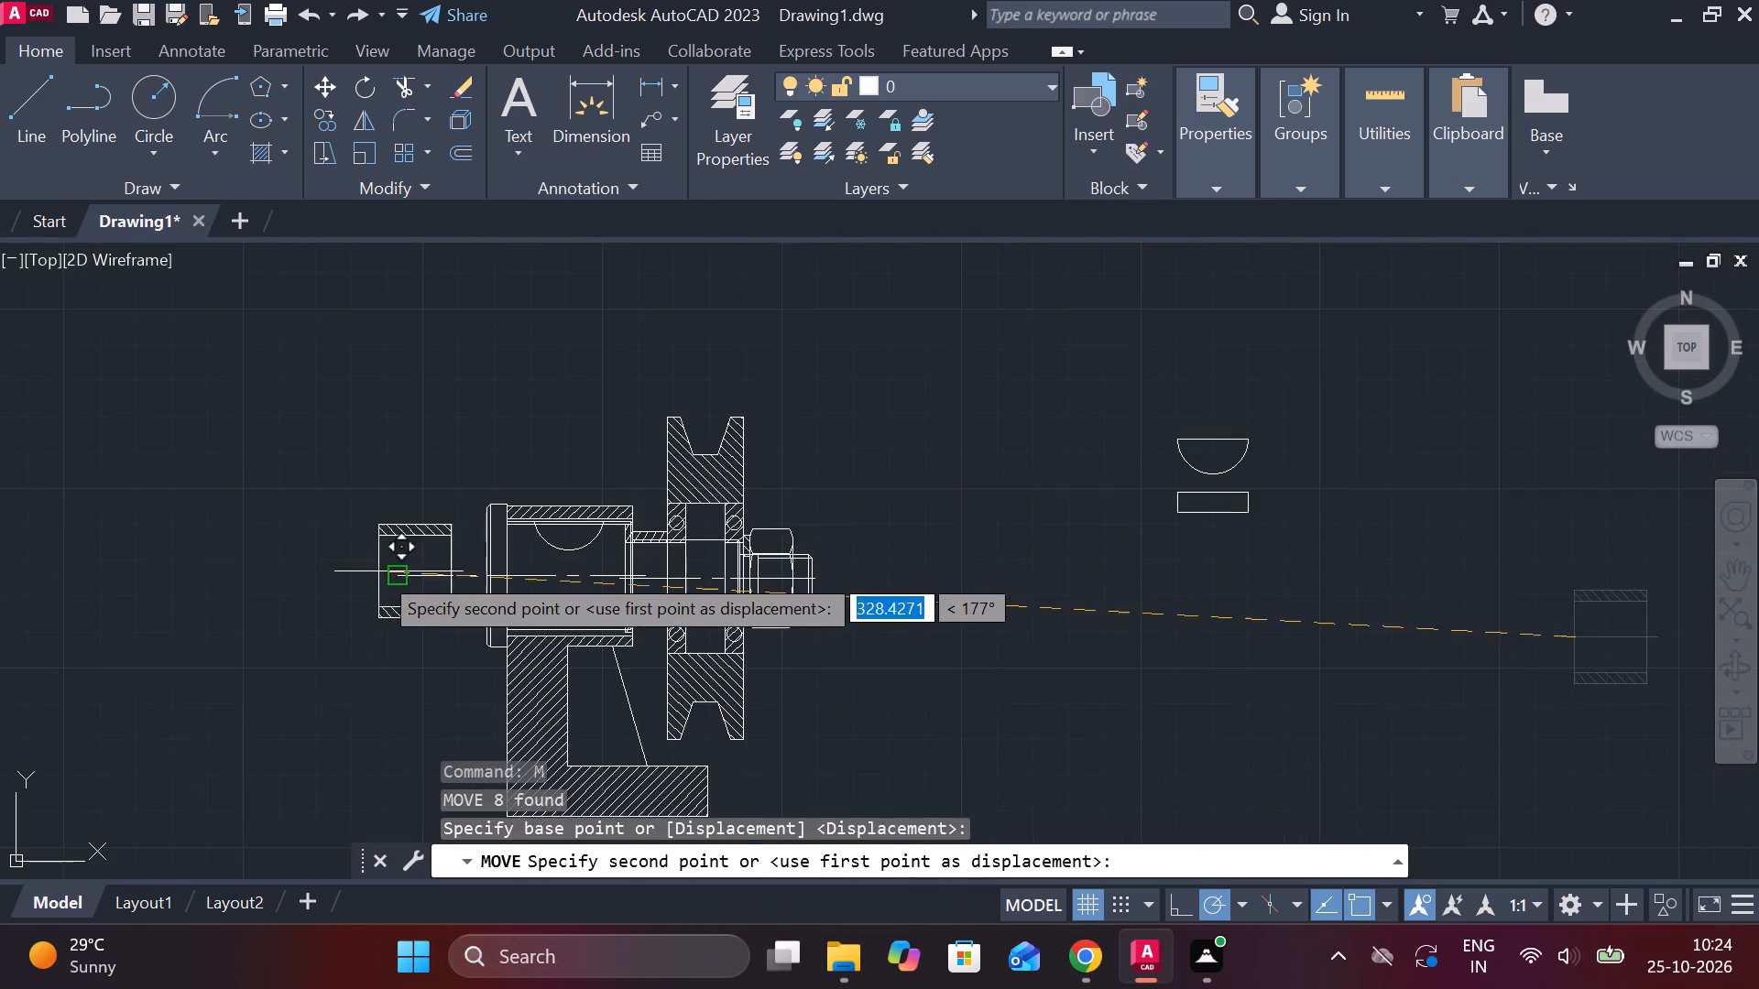
scroll(378, 571, up, 3)
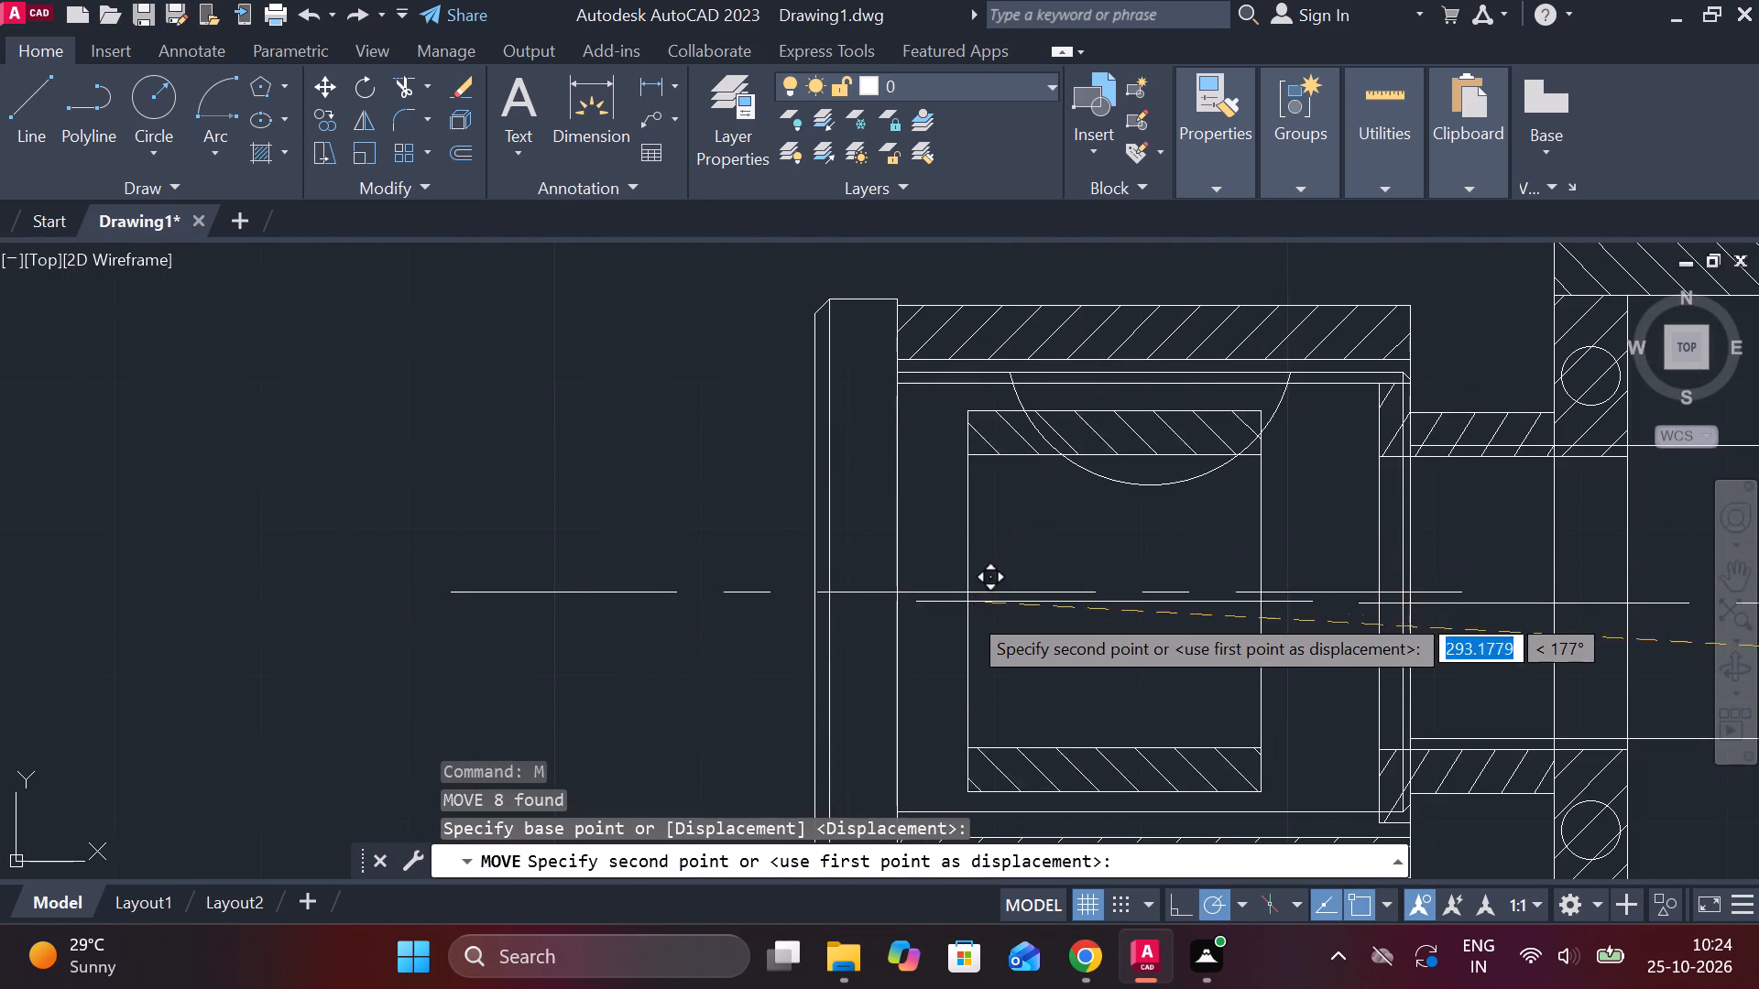
scroll(983, 603, down, 2)
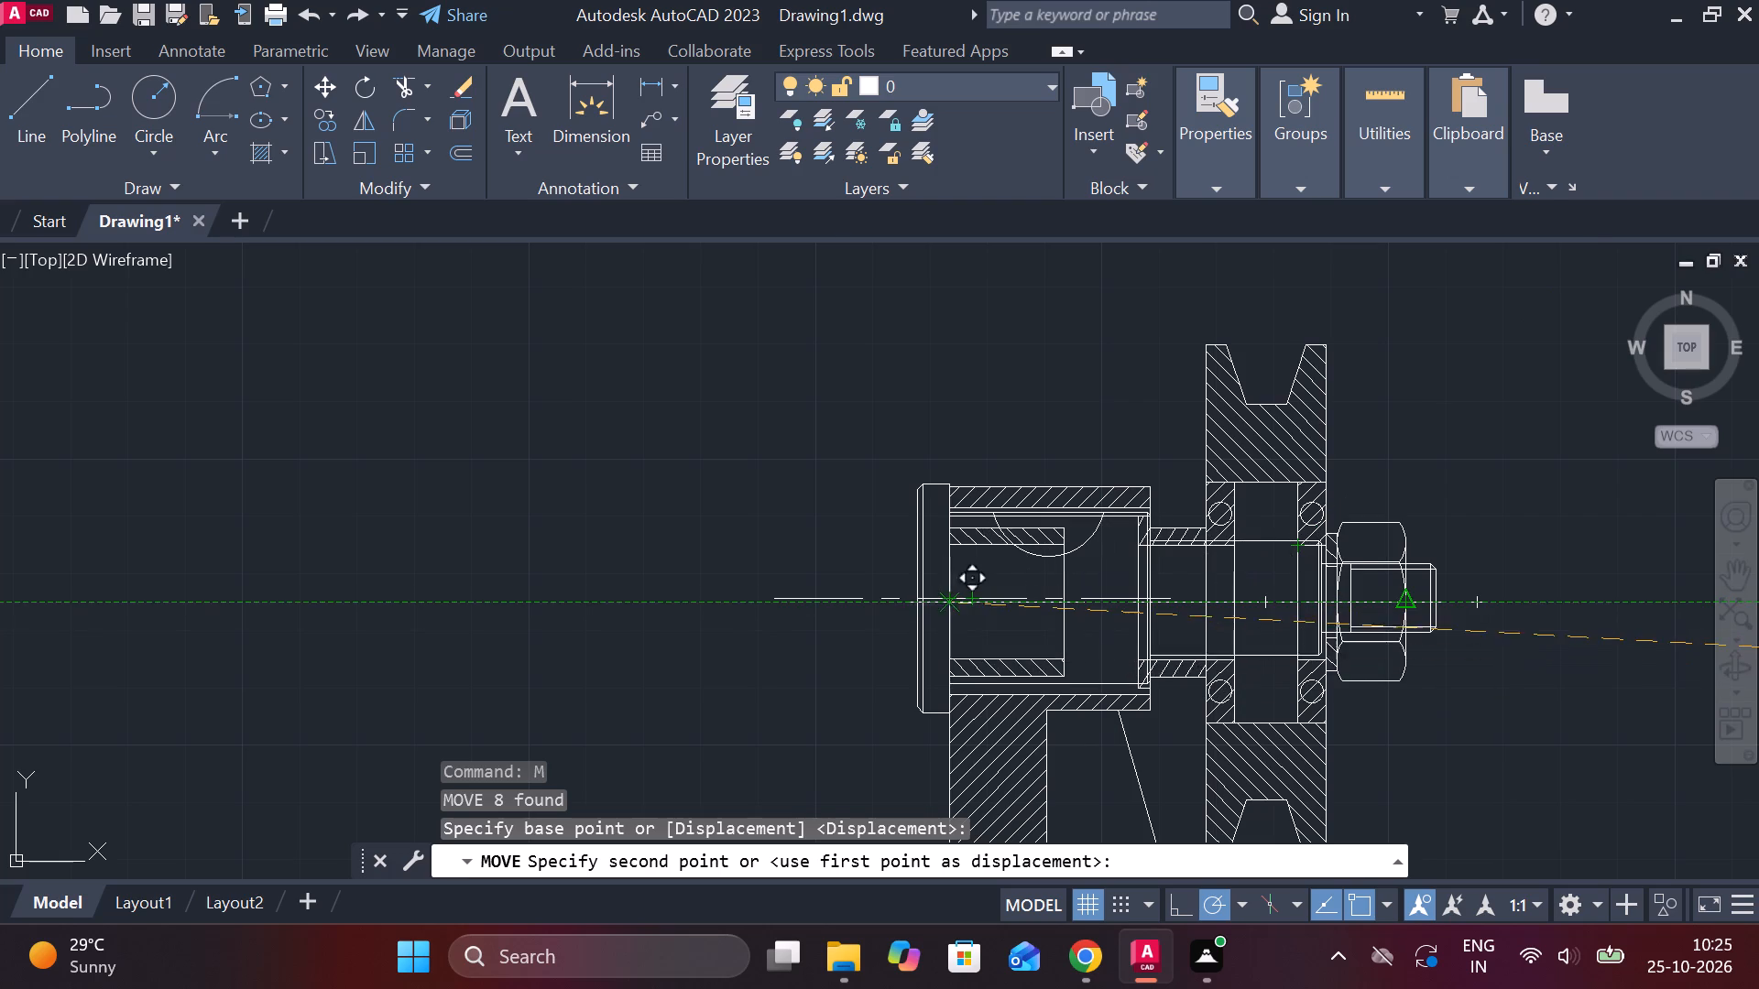
scroll(1276, 640, up, 2)
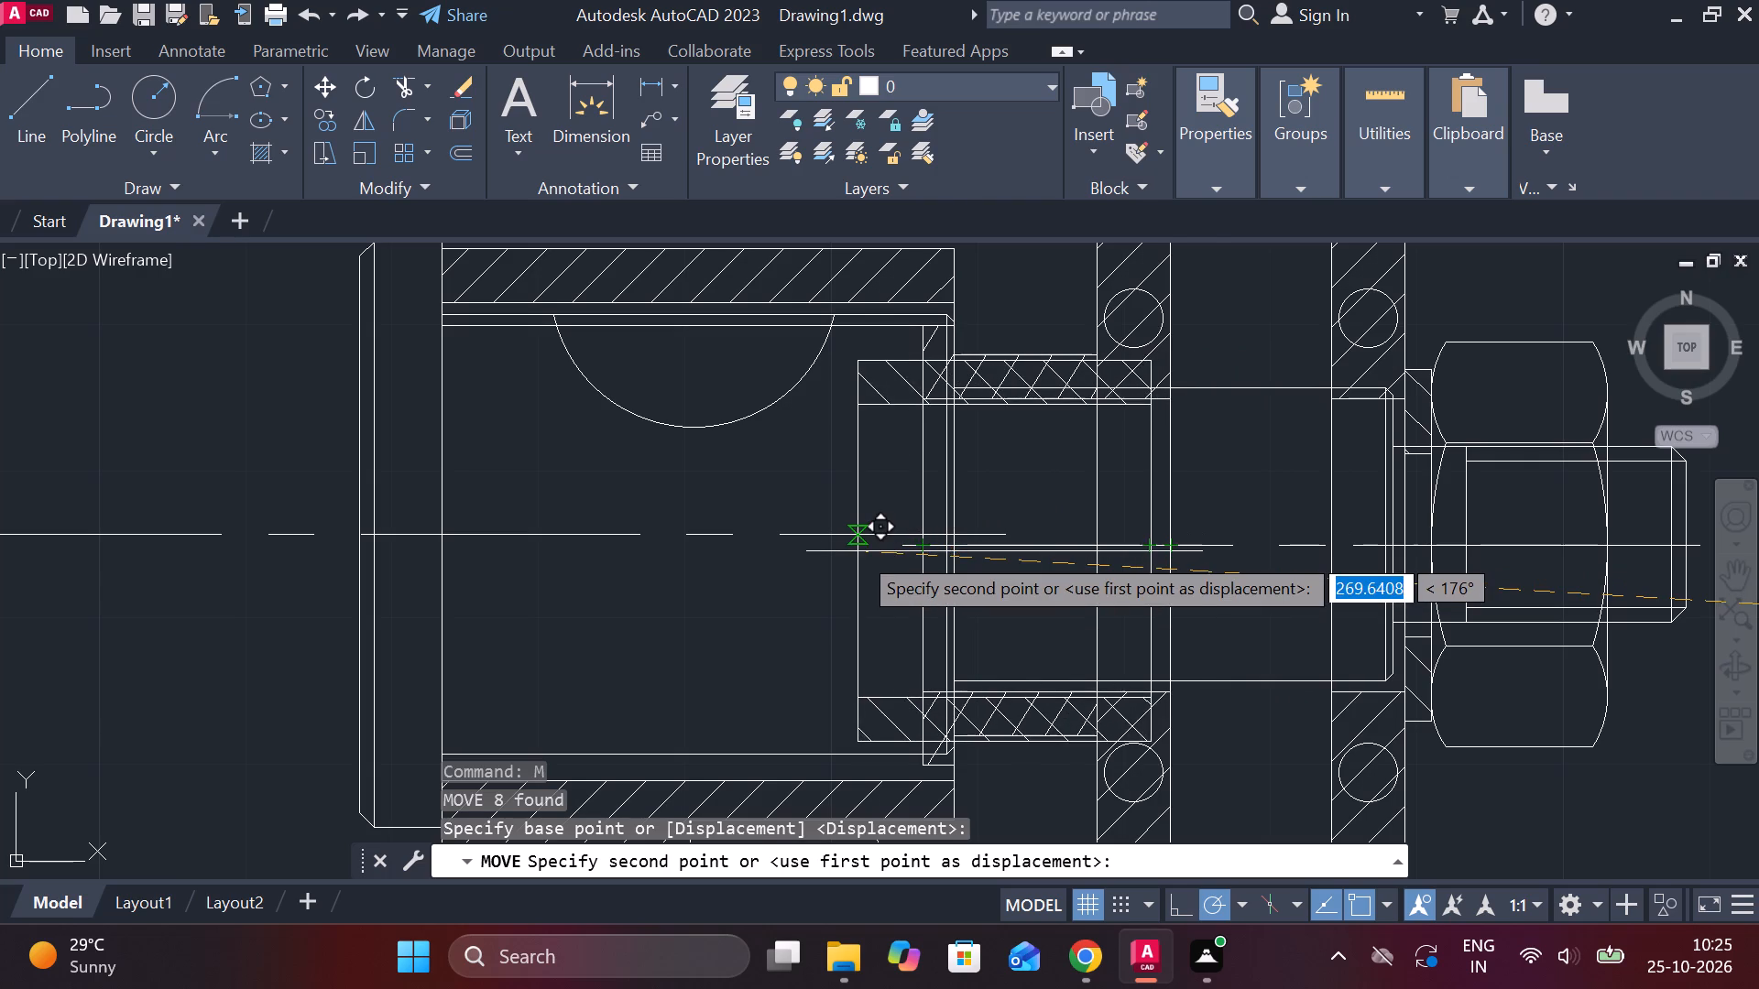
scroll(858, 551, down, 2)
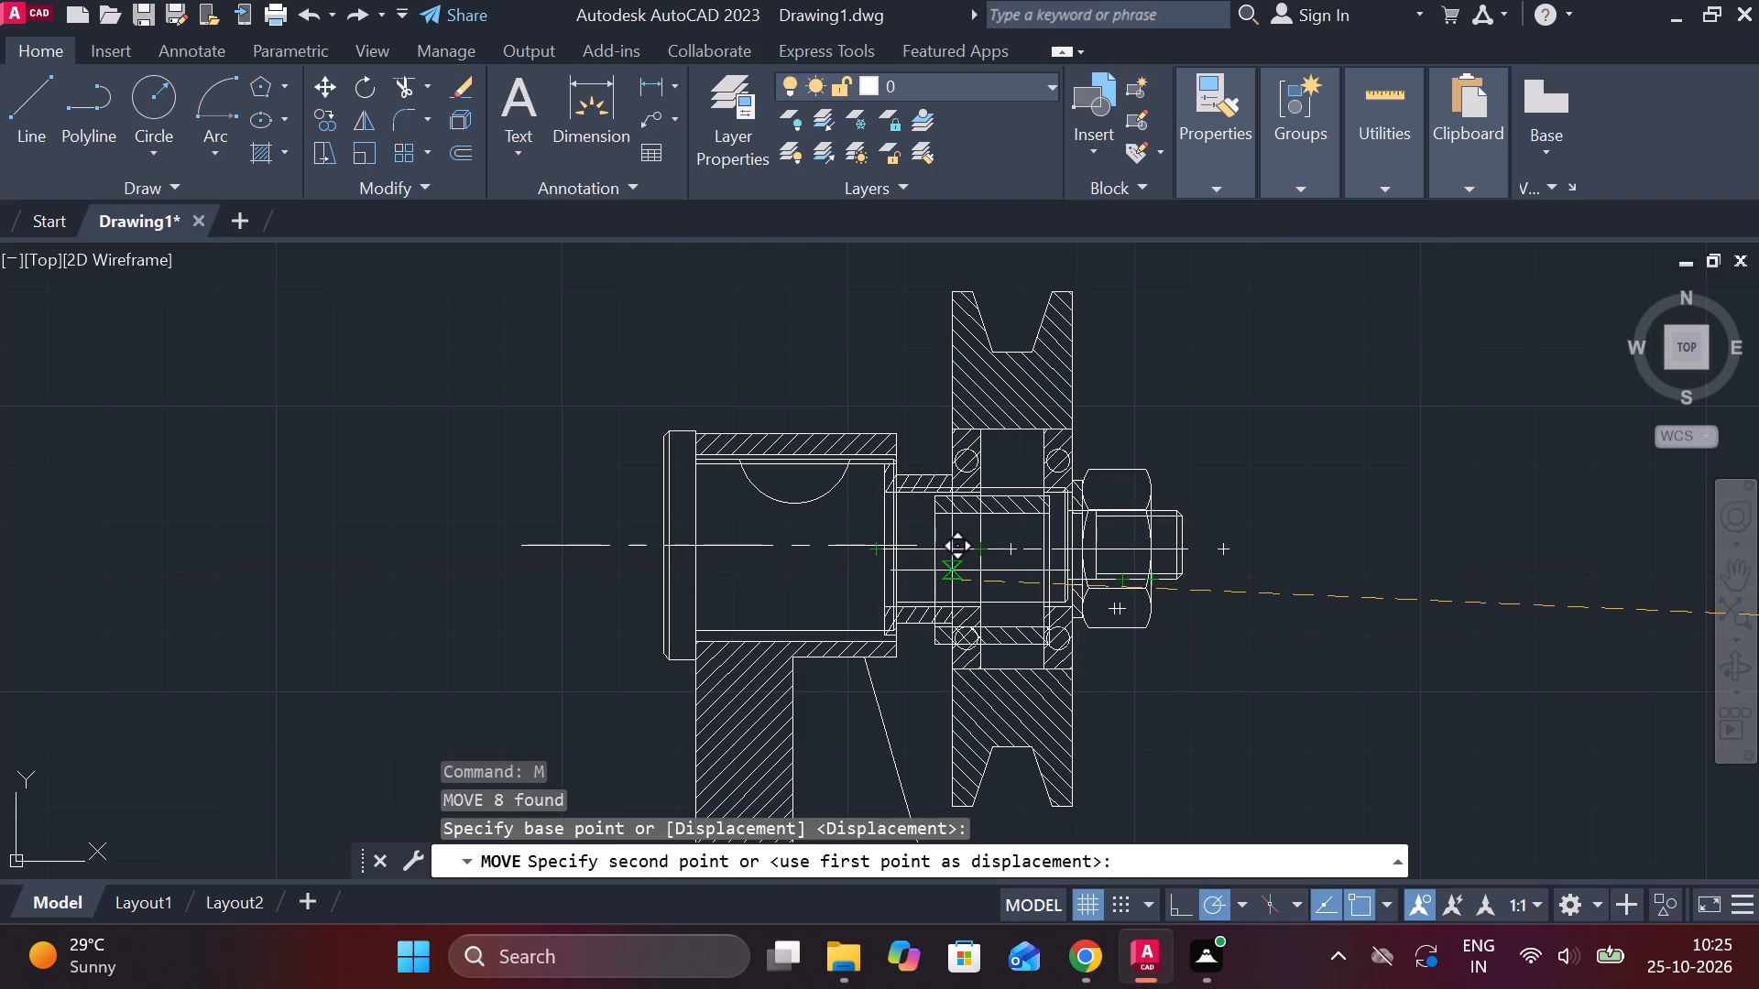
scroll(1026, 564, up, 1)
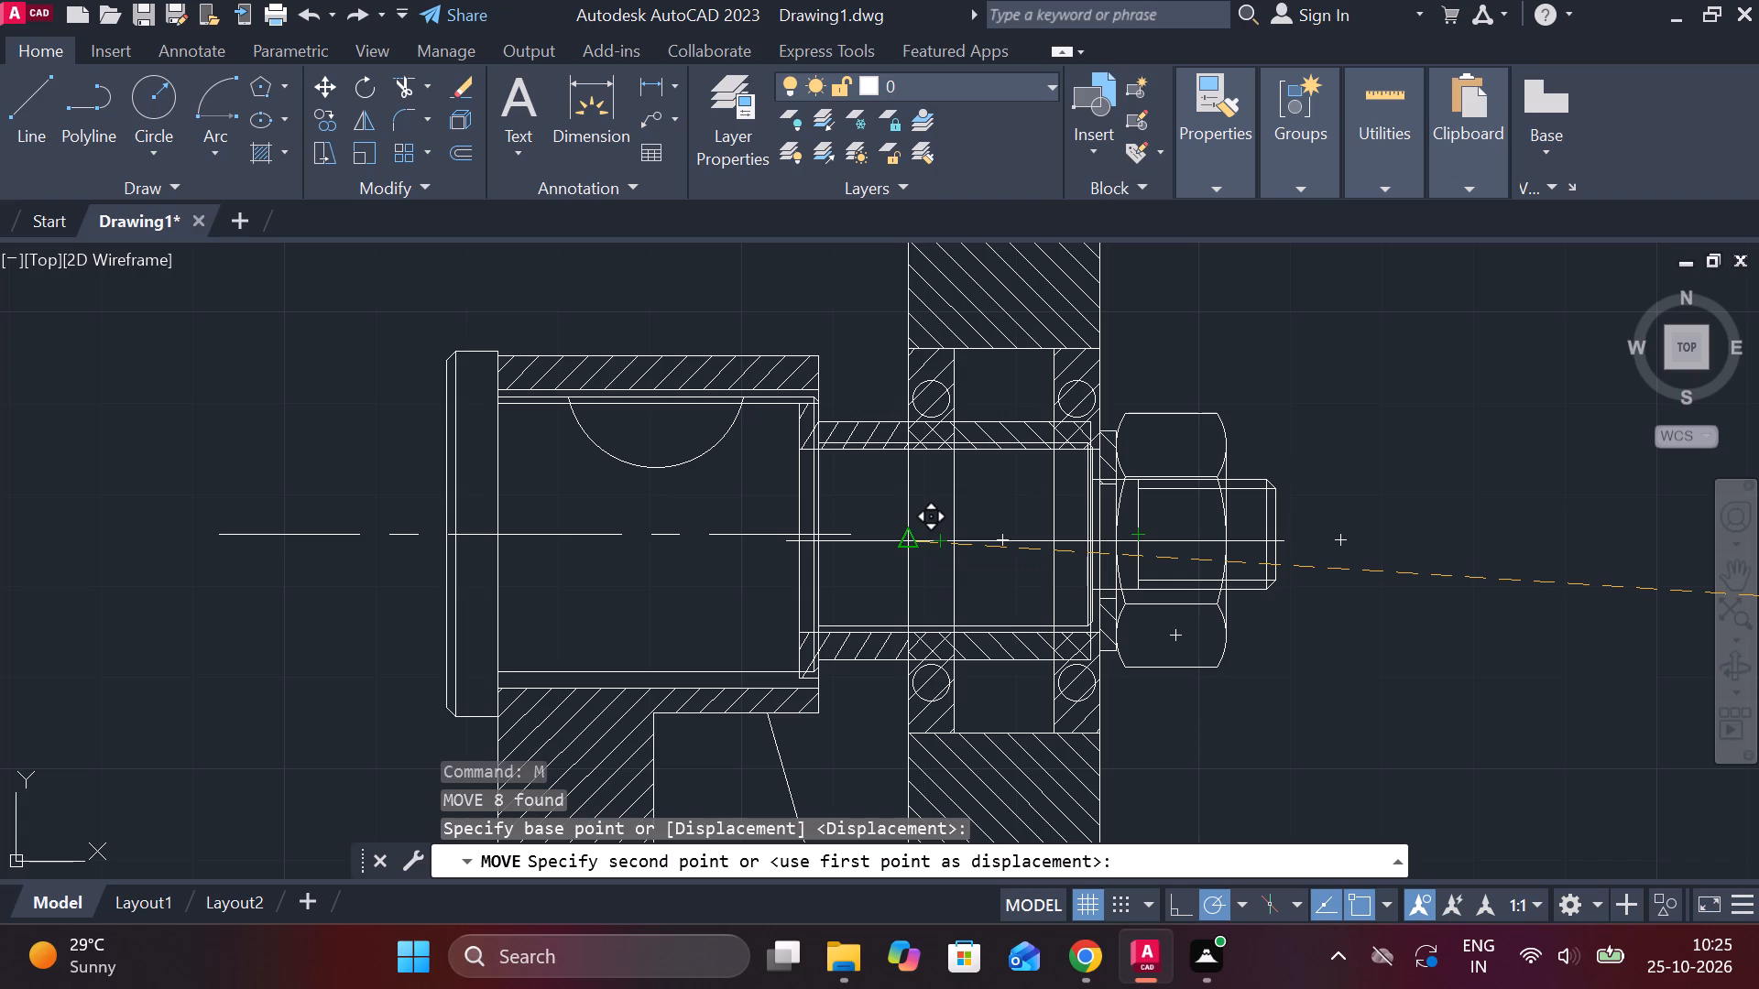
click(913, 542)
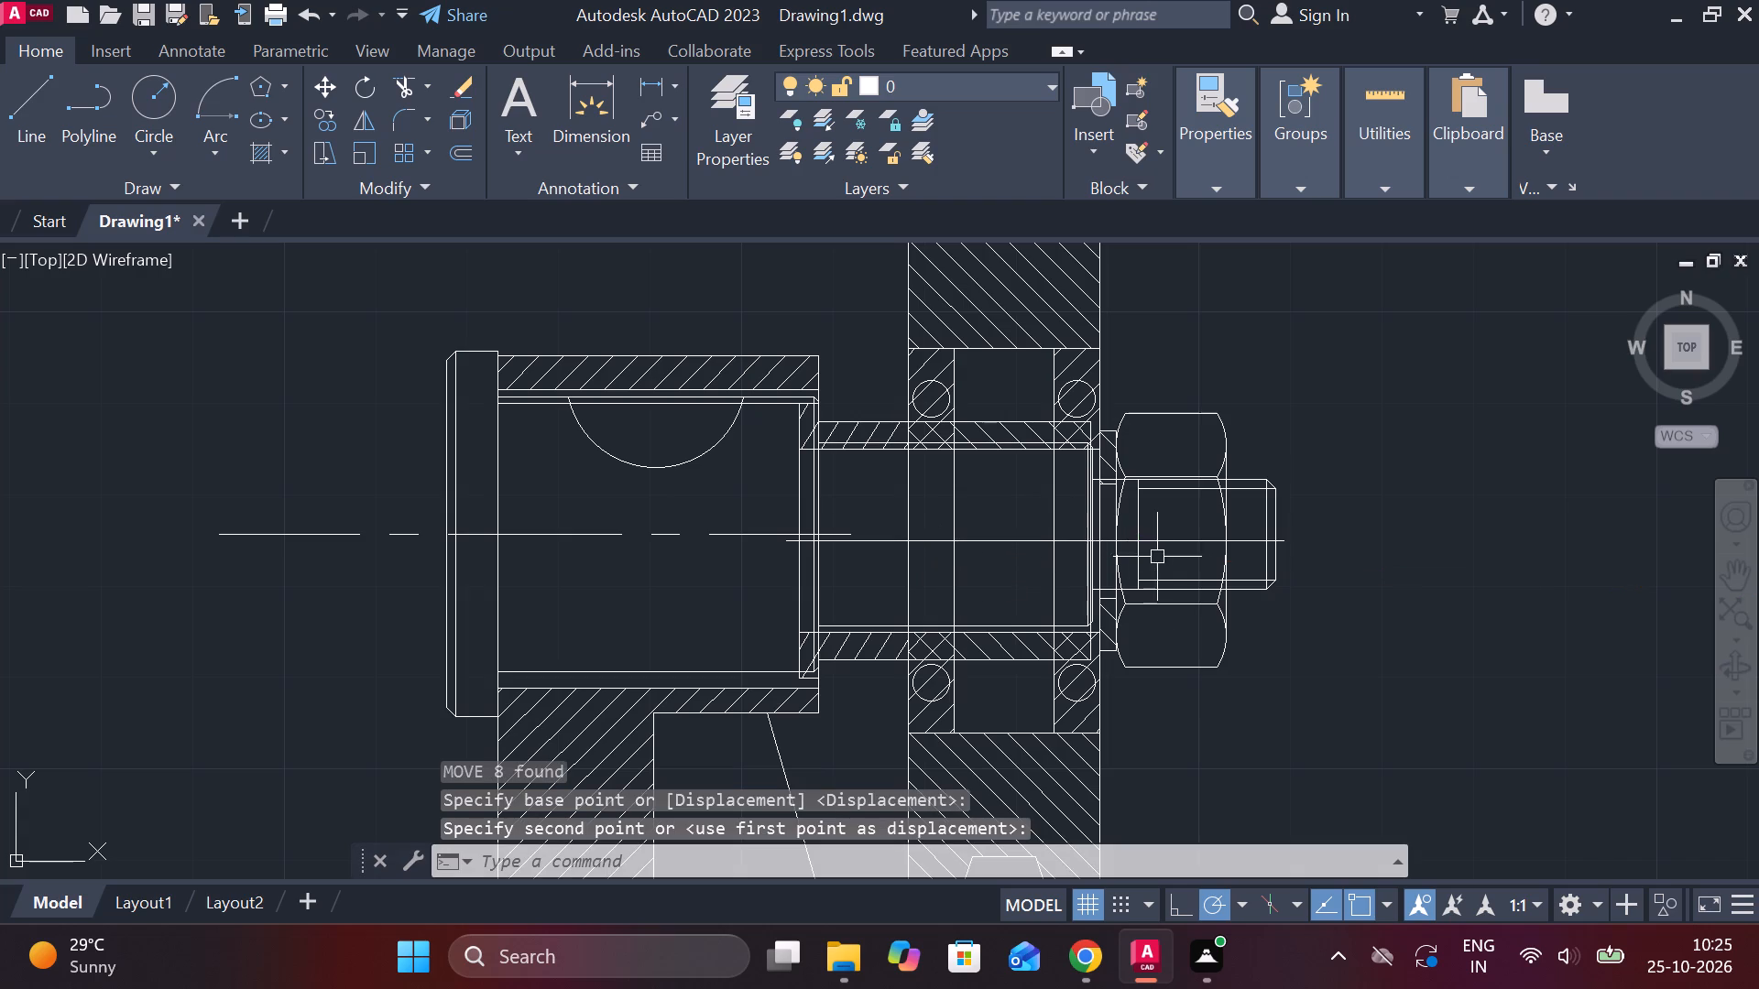
Erase the two loose key views, half-round and rectangular, beside the assembly.
scroll(1186, 580, down, 2)
middle_drag(1270, 690, 1142, 636)
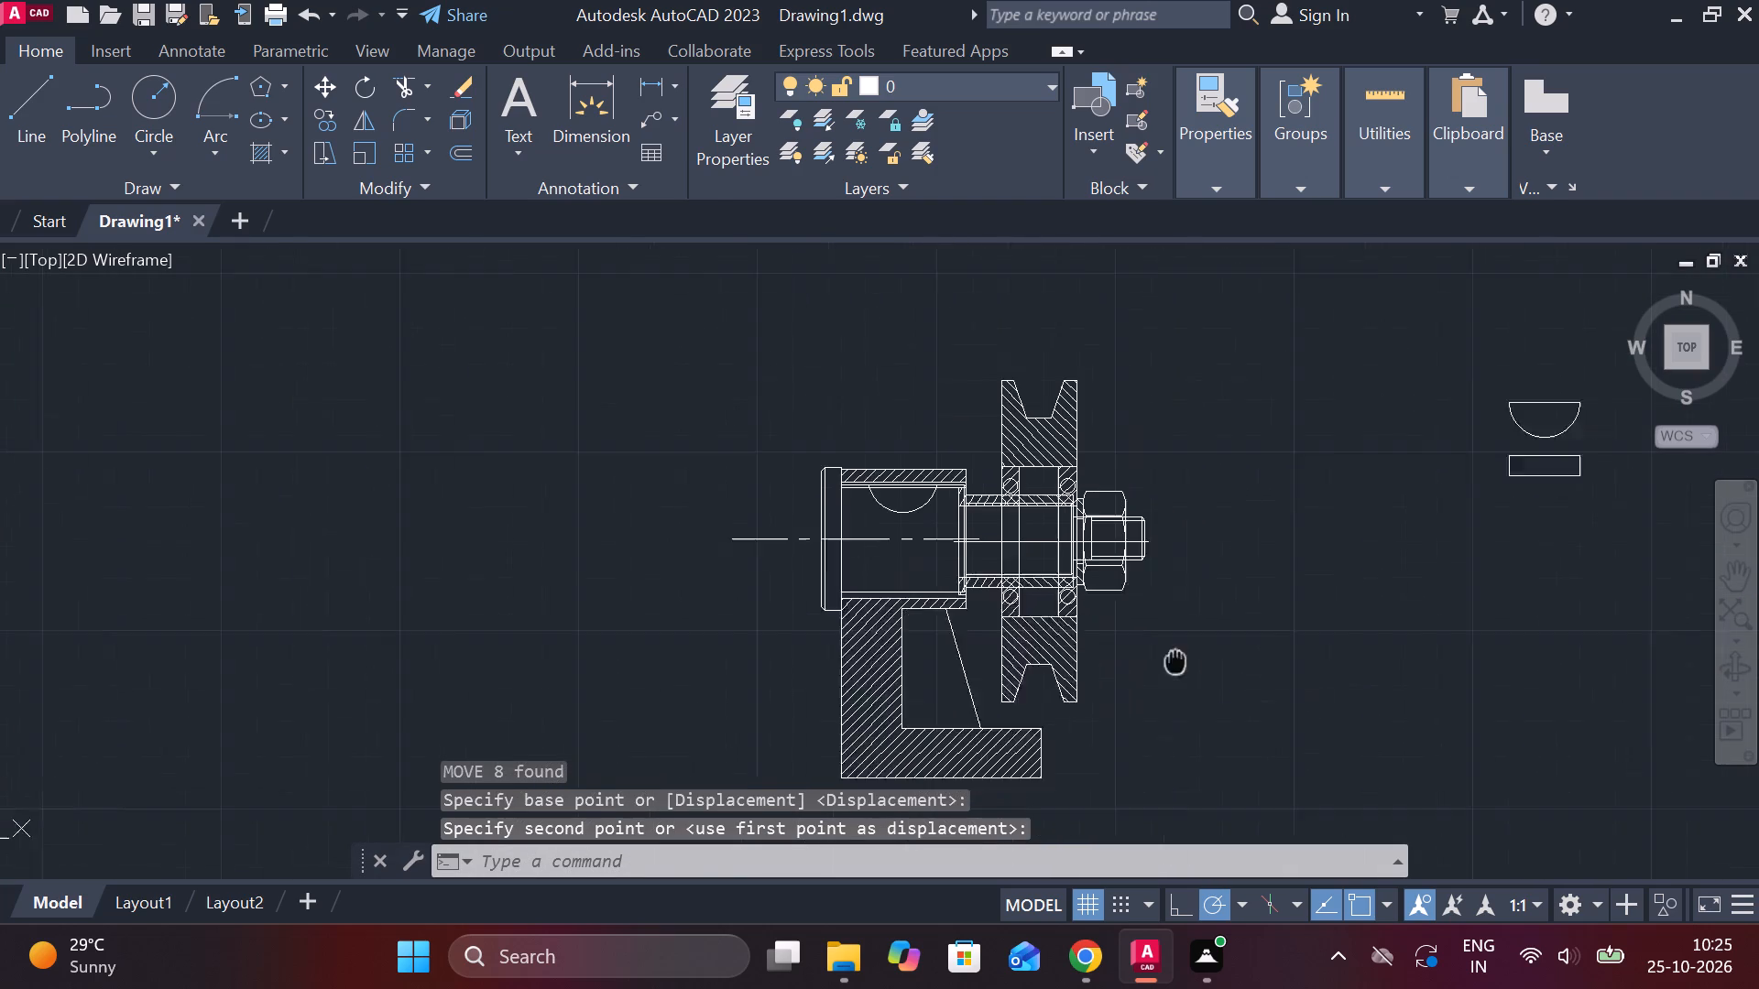
middle_drag(1142, 636, 1127, 621)
drag(1615, 540, 1606, 532)
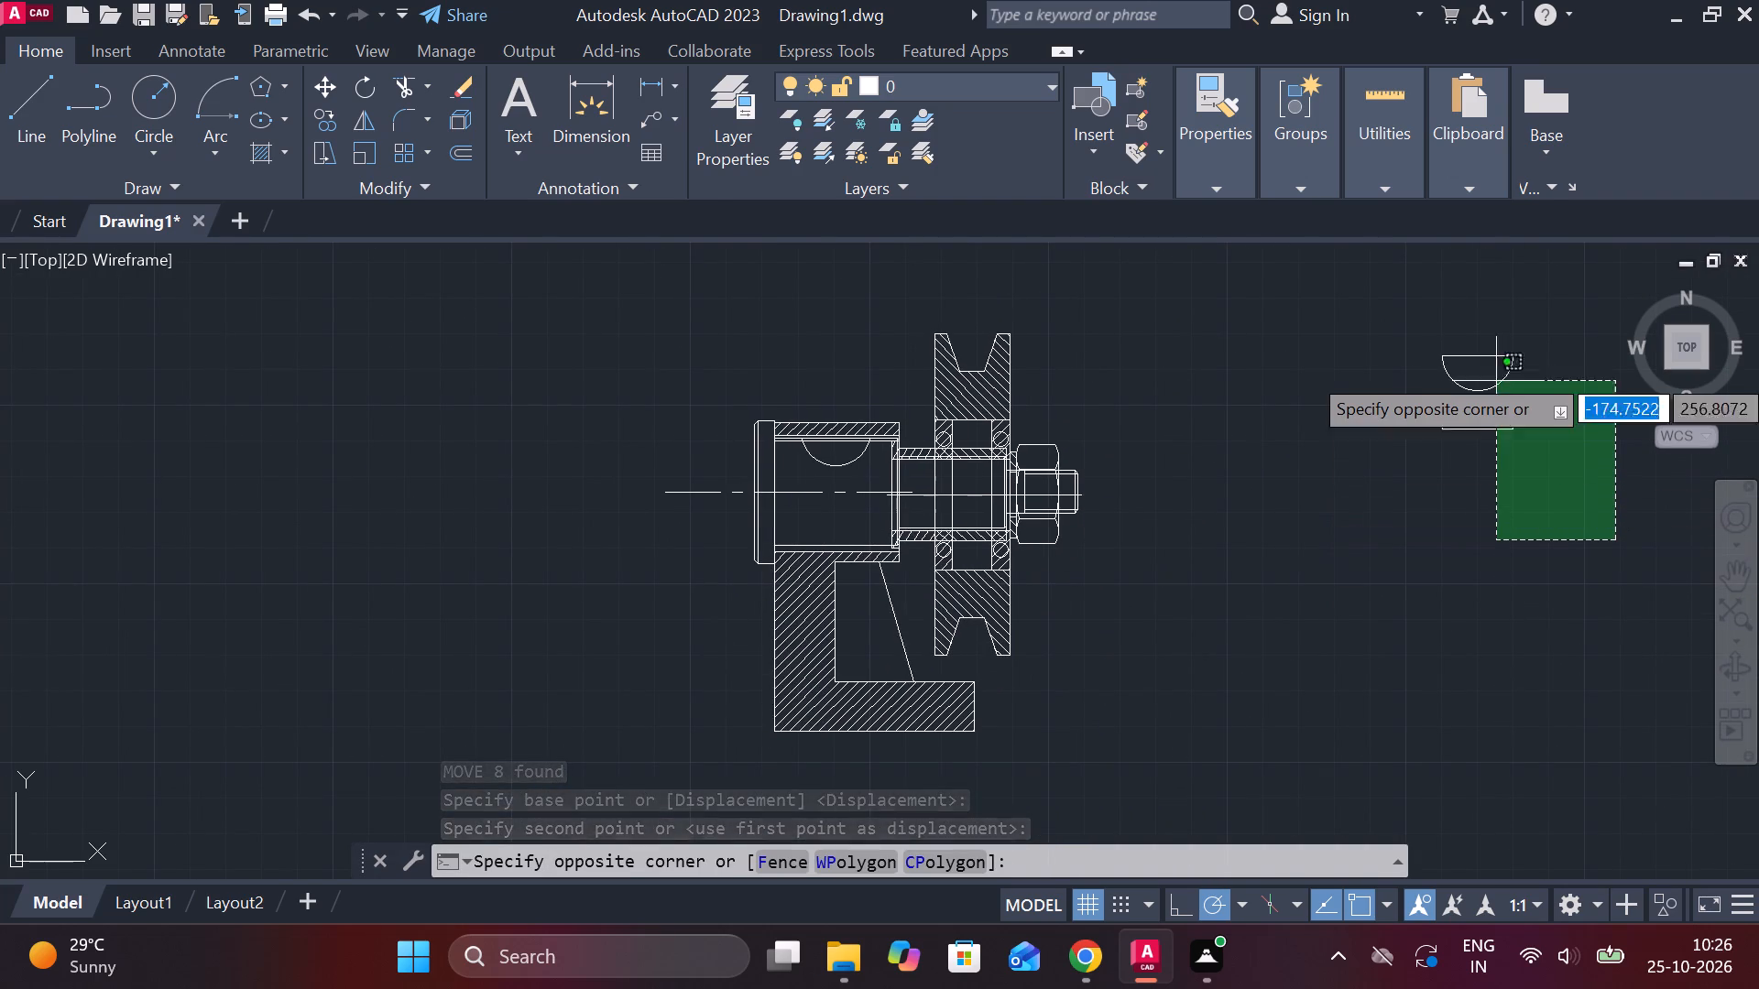
click(1384, 321)
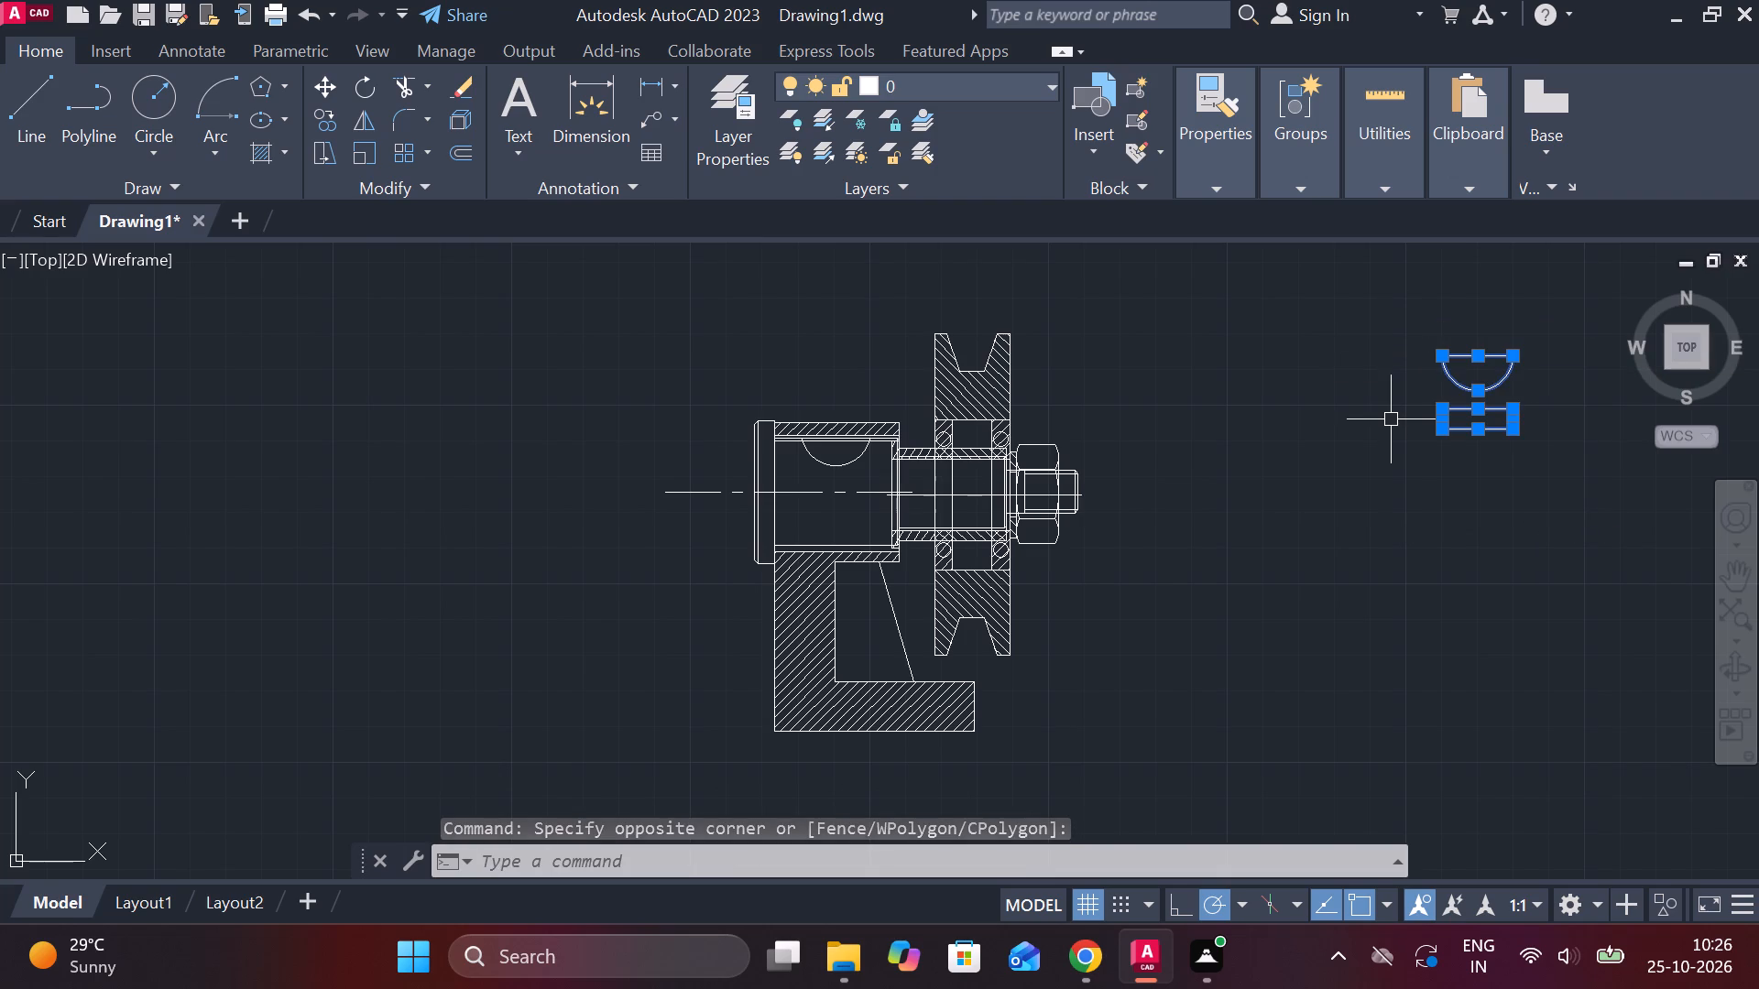
text(E)
key(space)
Erase the slanted rib line beneath the bracket's bore in the assembly.
scroll(1398, 445, down, 1)
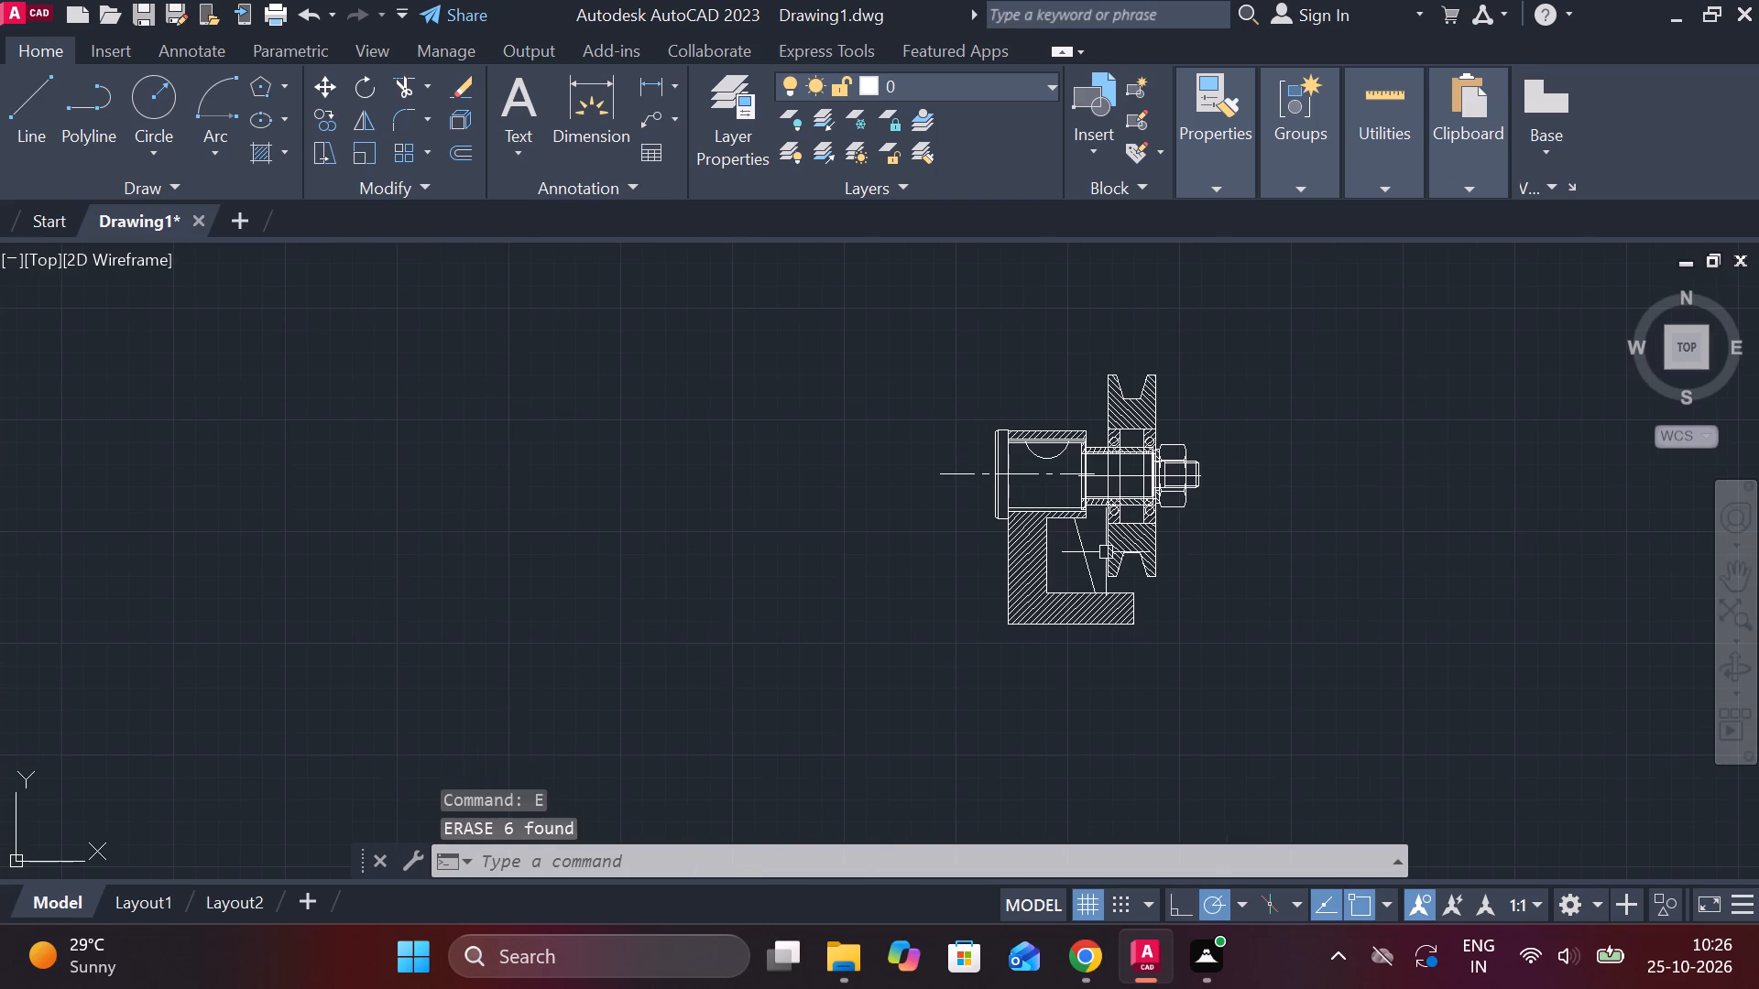
click(1075, 545)
text(E)
key(space)
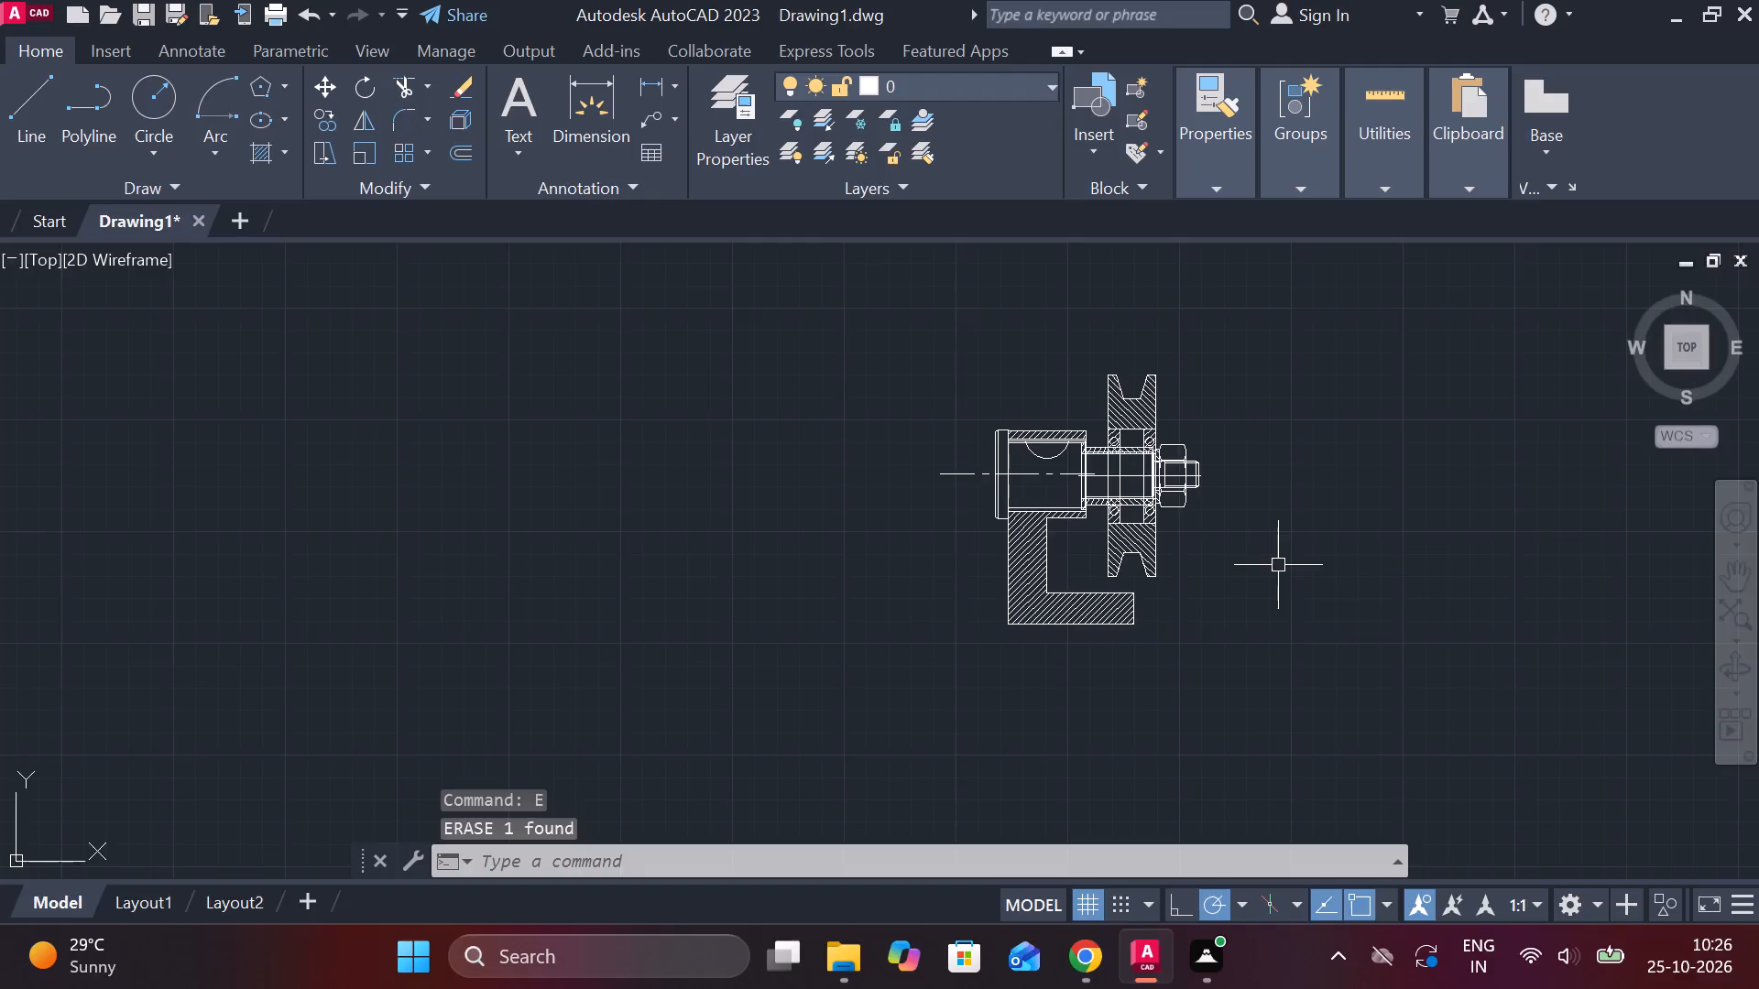
Move the whole assembly next to the part drawings, beside 4.STEPPED BUSHING and below the 1.BEARING HOUSING label.
click(817, 329)
click(1353, 700)
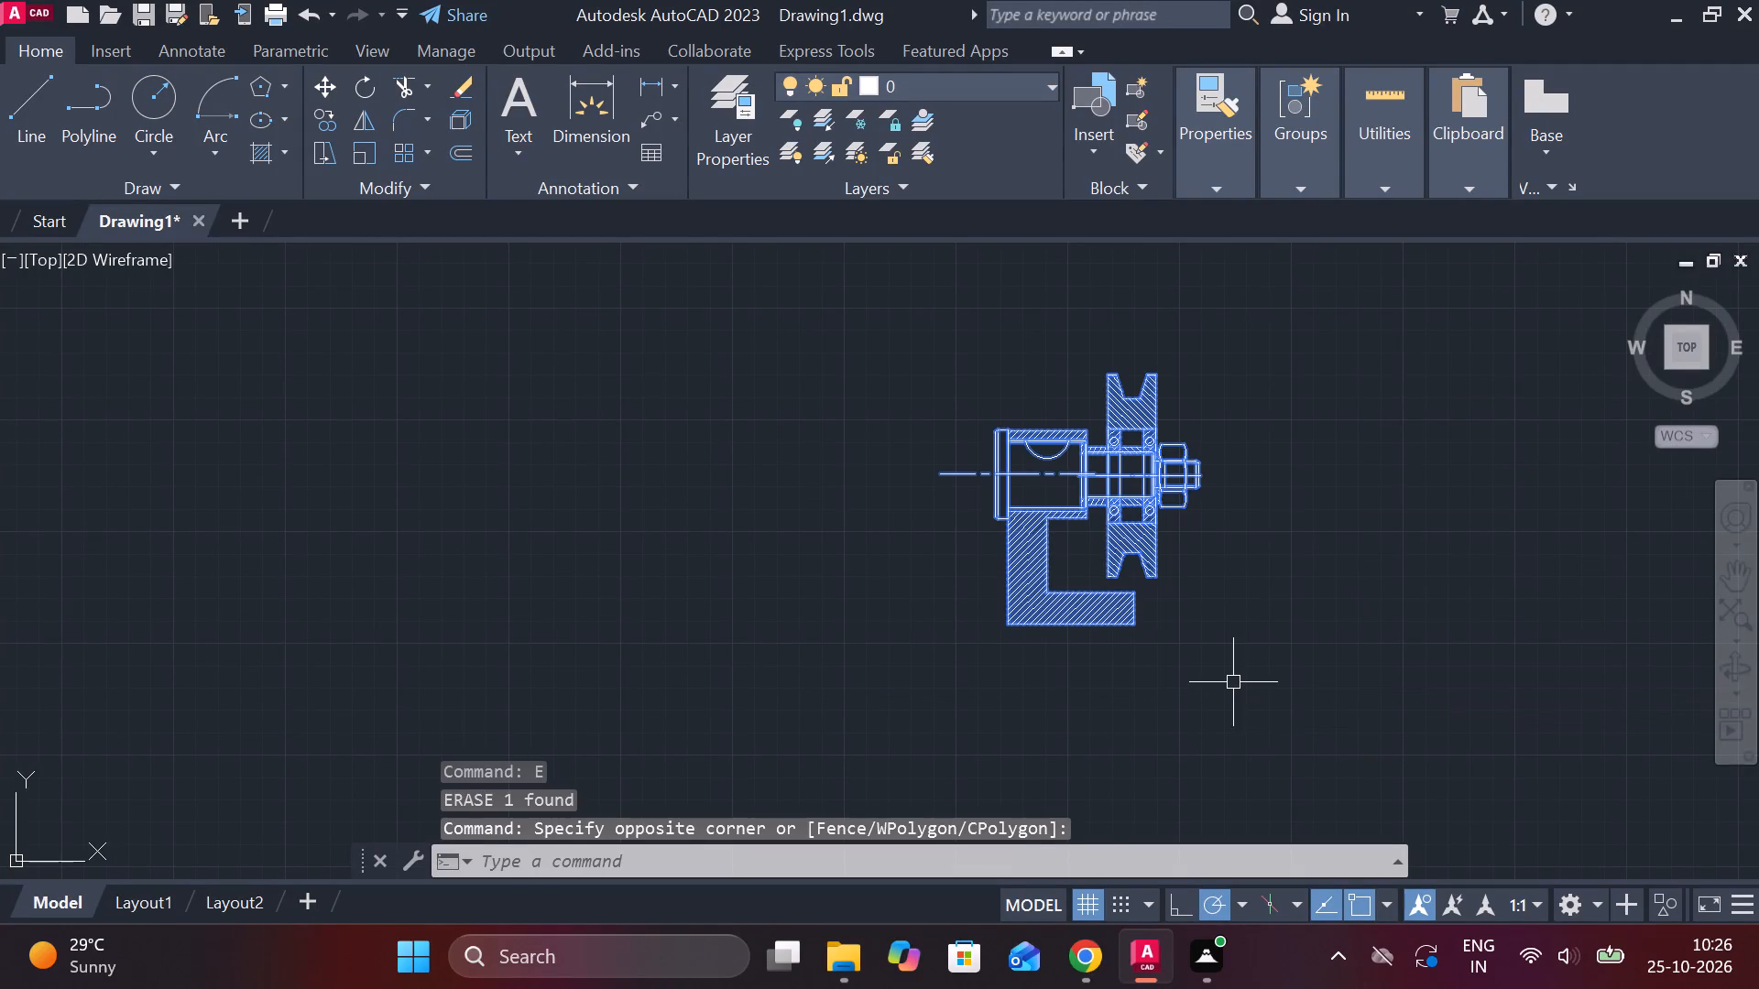
key(m)
key(Return)
click(1229, 682)
scroll(1236, 677, down, 3)
middle_drag(1274, 658, 744, 538)
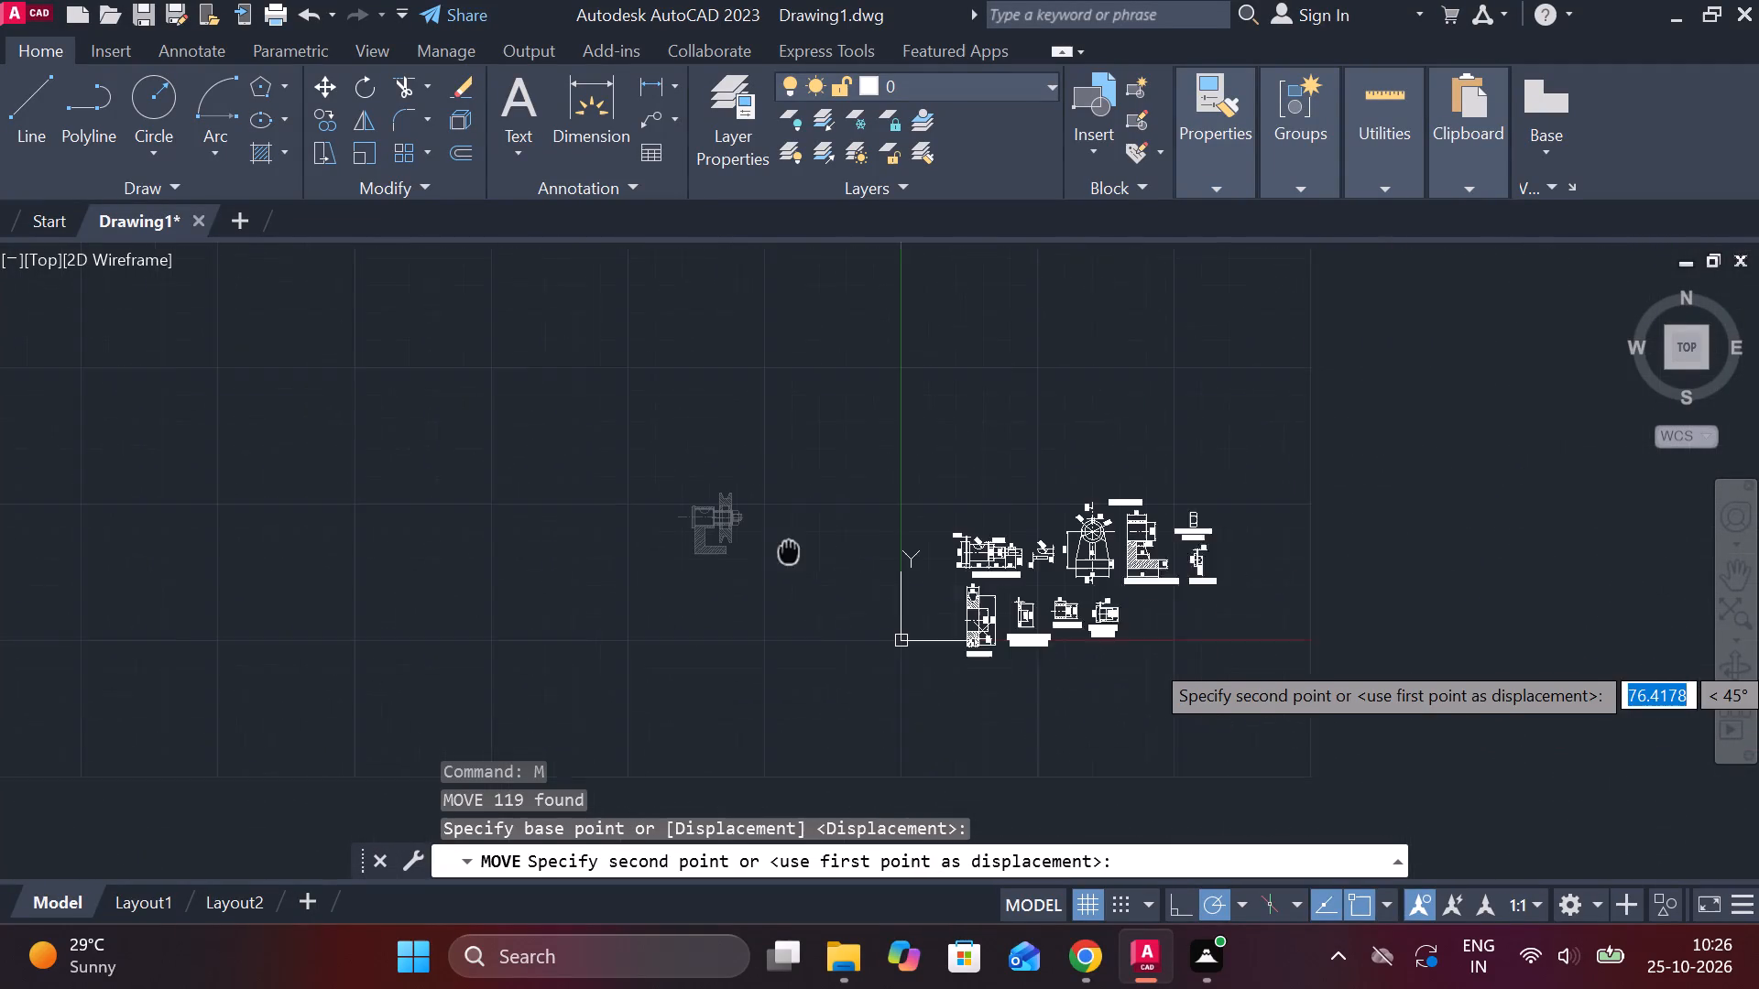
scroll(1285, 634, up, 2)
scroll(963, 693, up, 2)
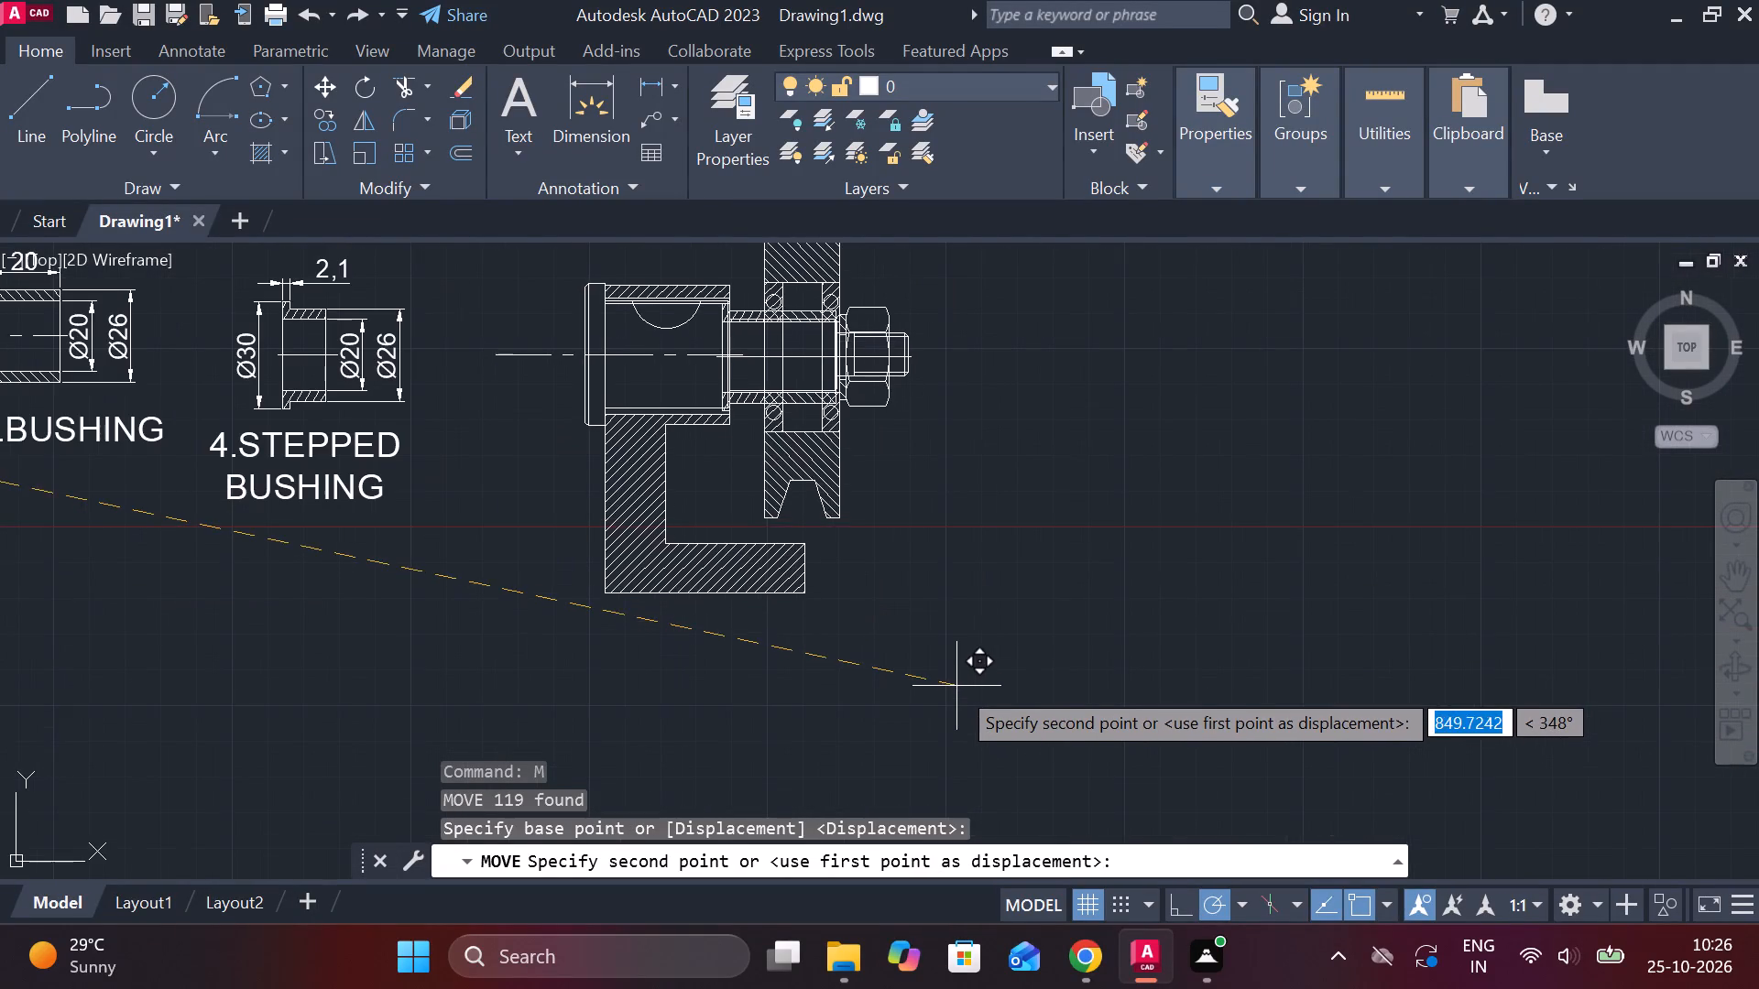
click(935, 732)
Fill the assembly shaft's chamfered head and large-diameter body with a linear gradient from 241,235,31 to yellow, leaving the half-round recess empty.
scroll(1028, 647, down, 1)
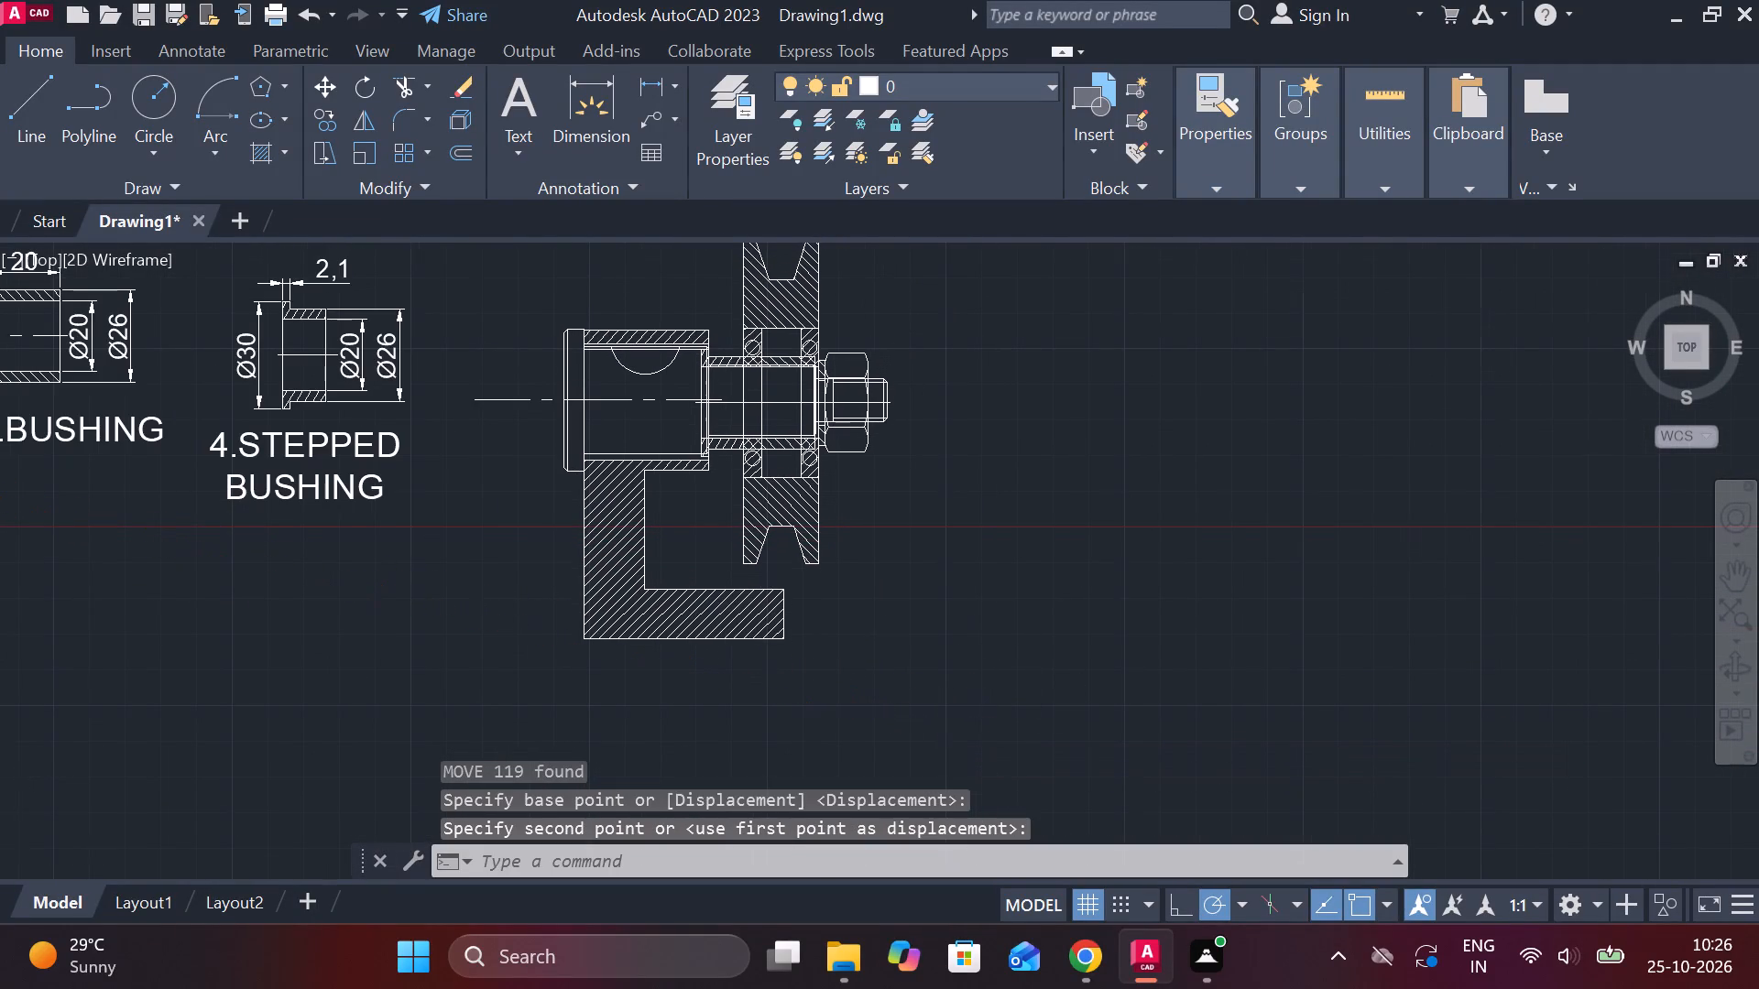
scroll(1028, 647, down, 1)
scroll(924, 588, up, 2)
middle_drag(1143, 691, 1192, 728)
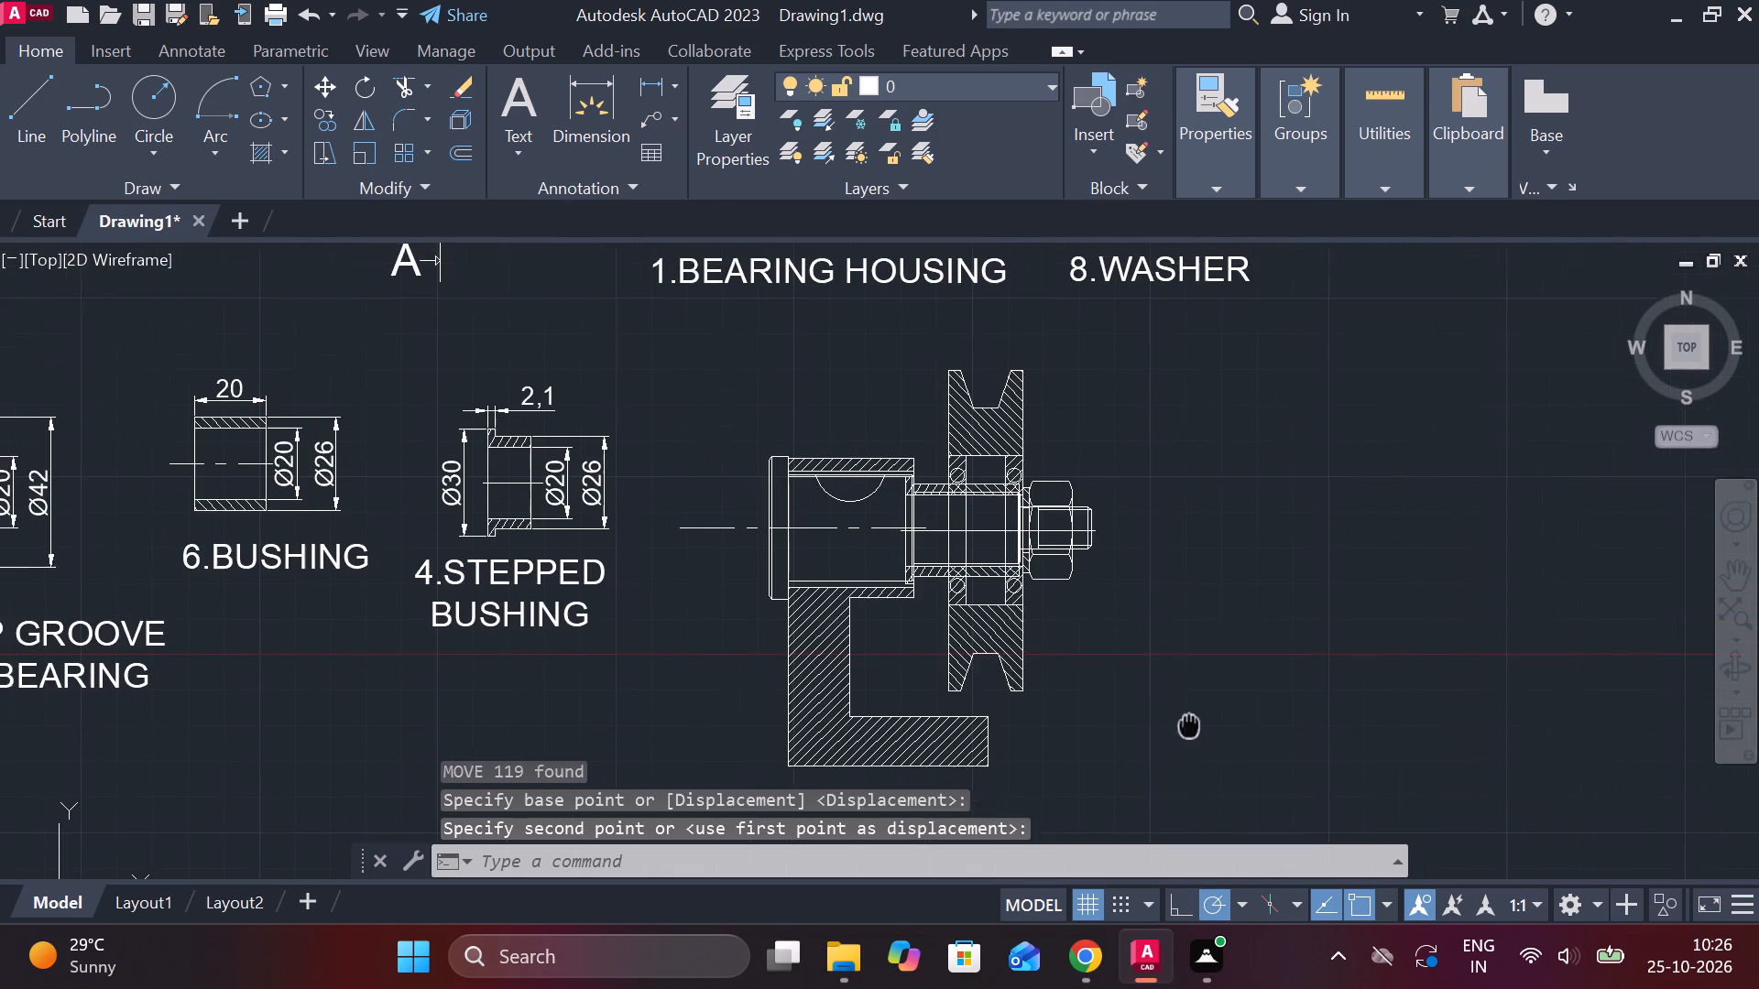
middle_drag(1192, 728, 1228, 748)
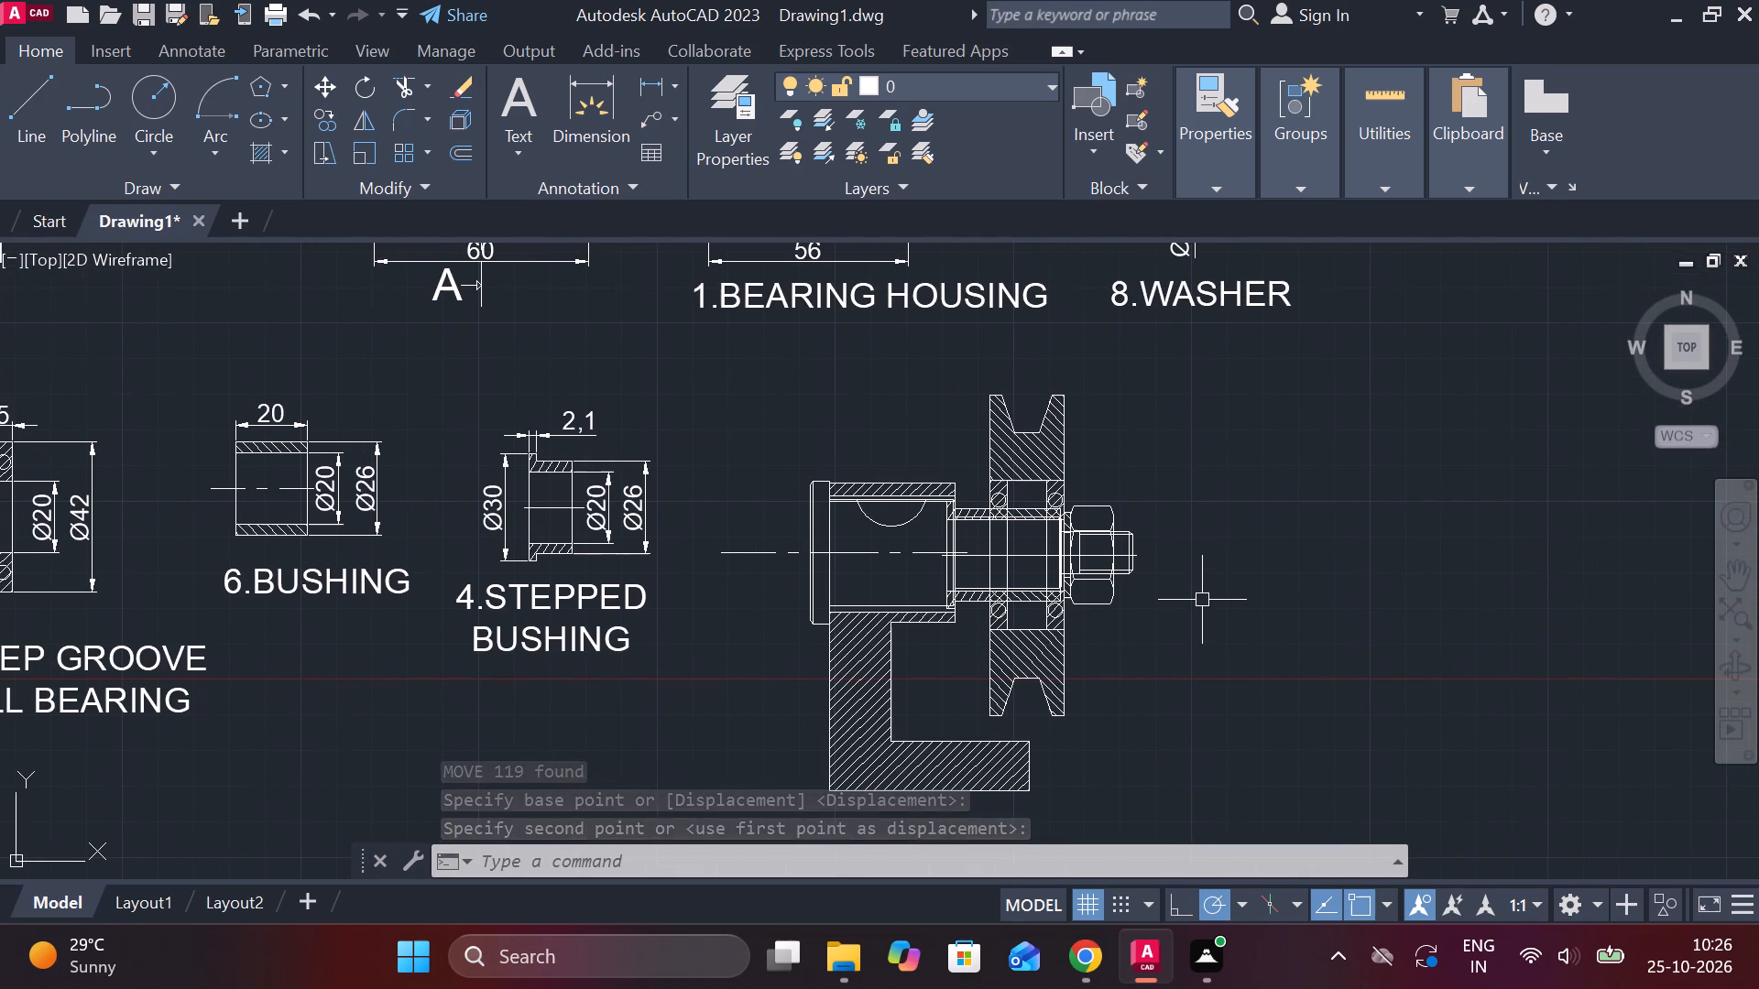
click(279, 145)
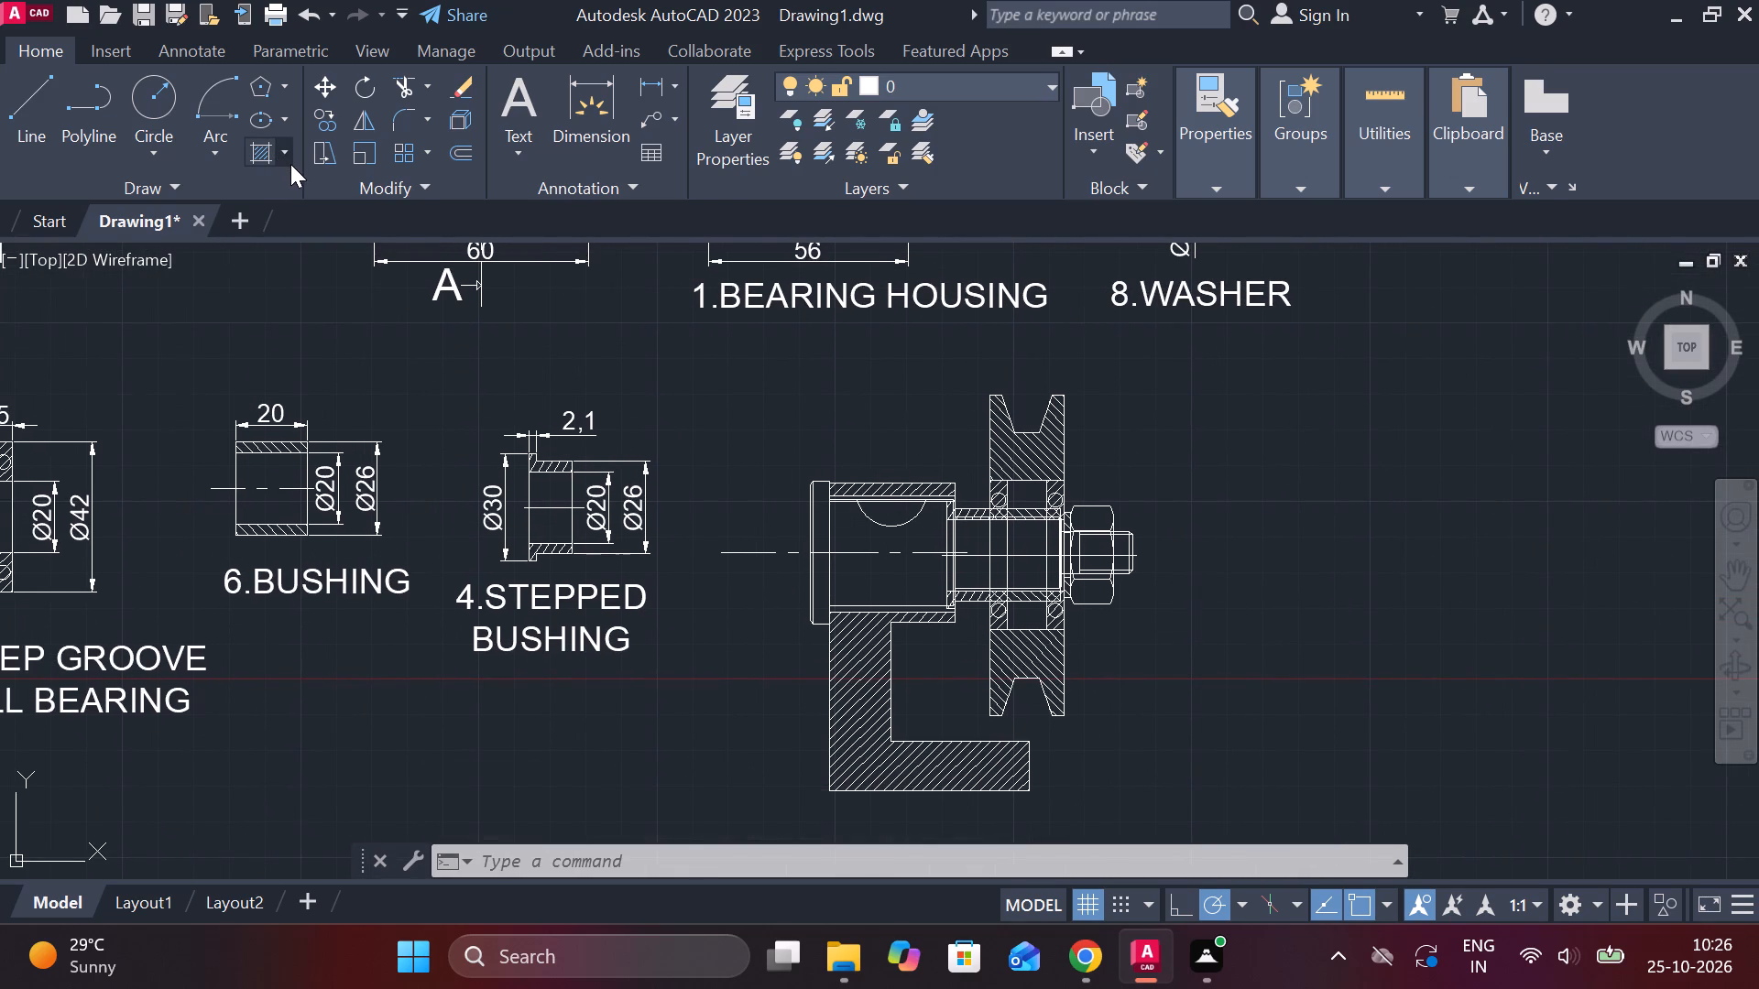
click(323, 248)
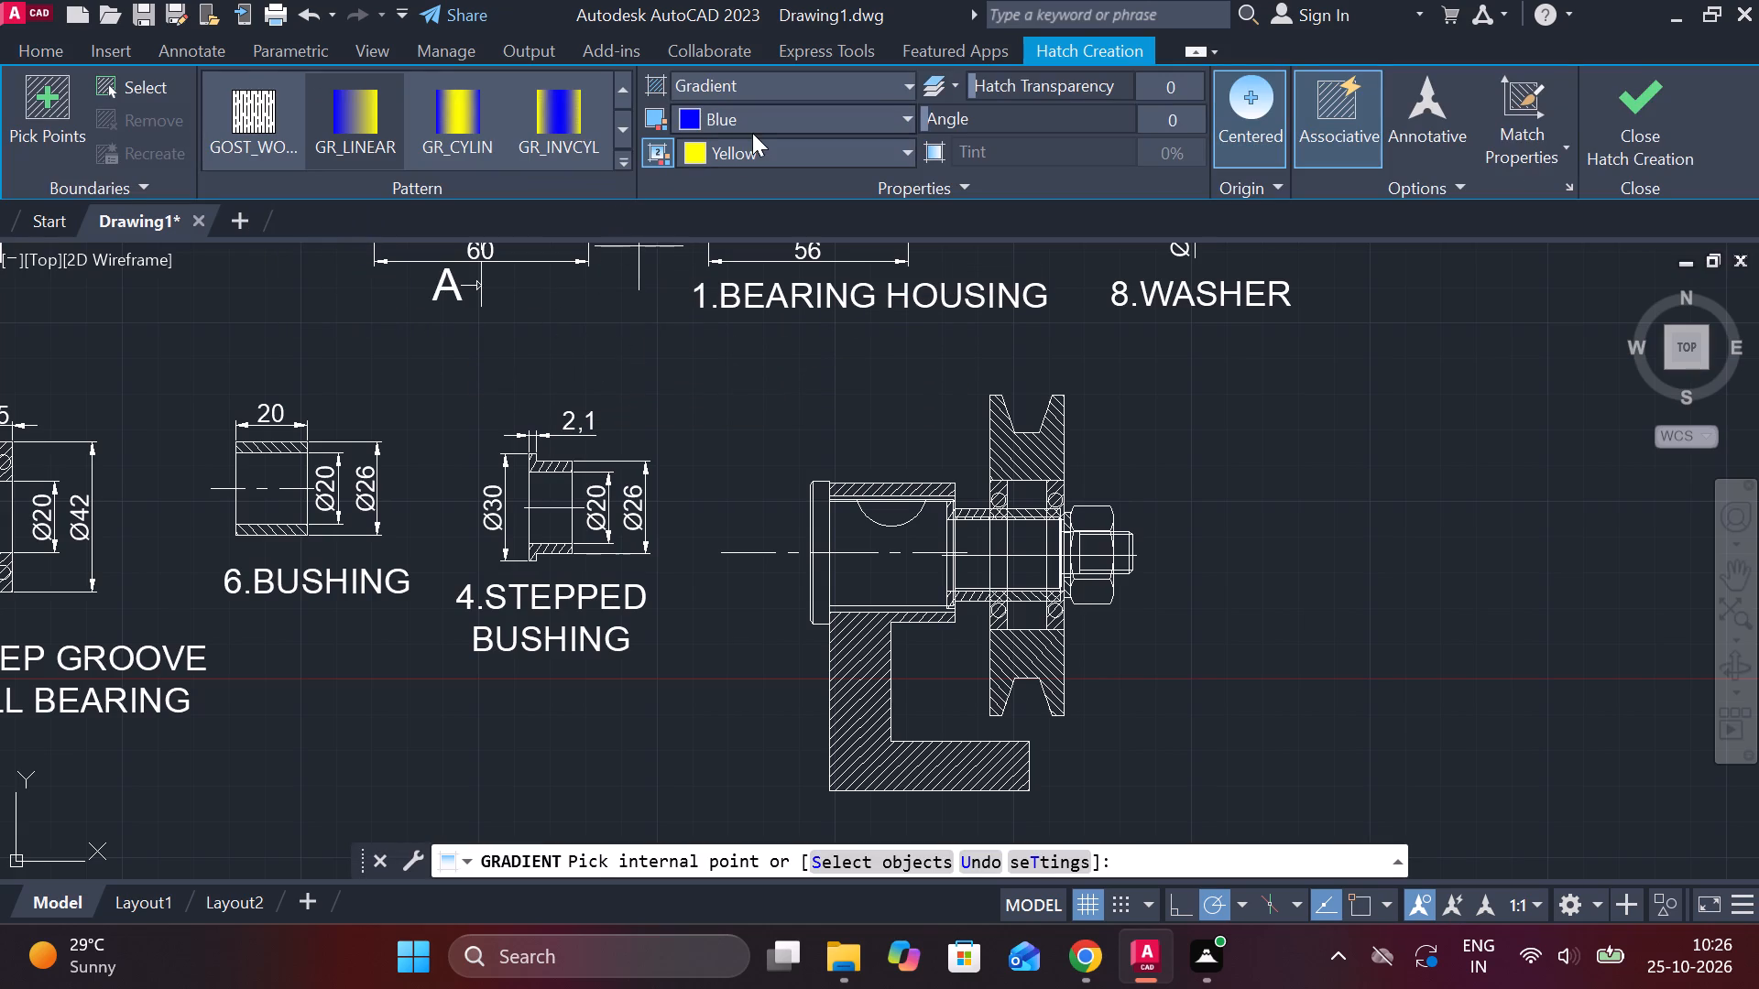
click(748, 126)
click(722, 183)
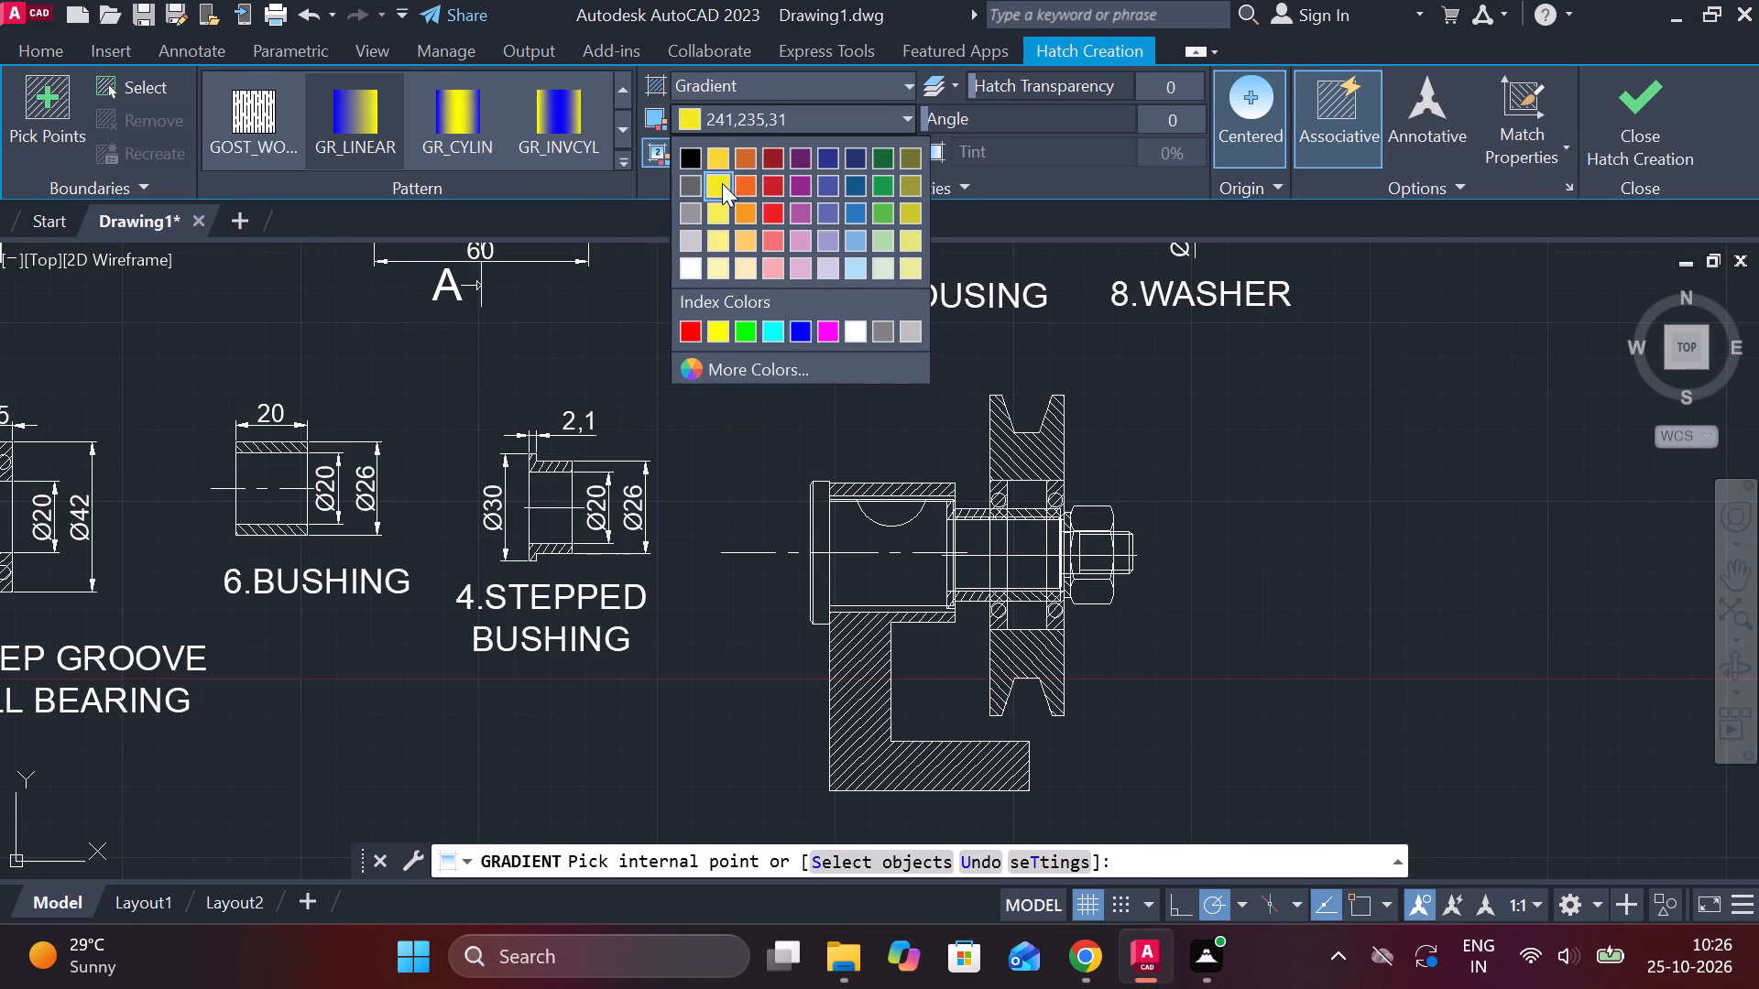
scroll(857, 535, up, 2)
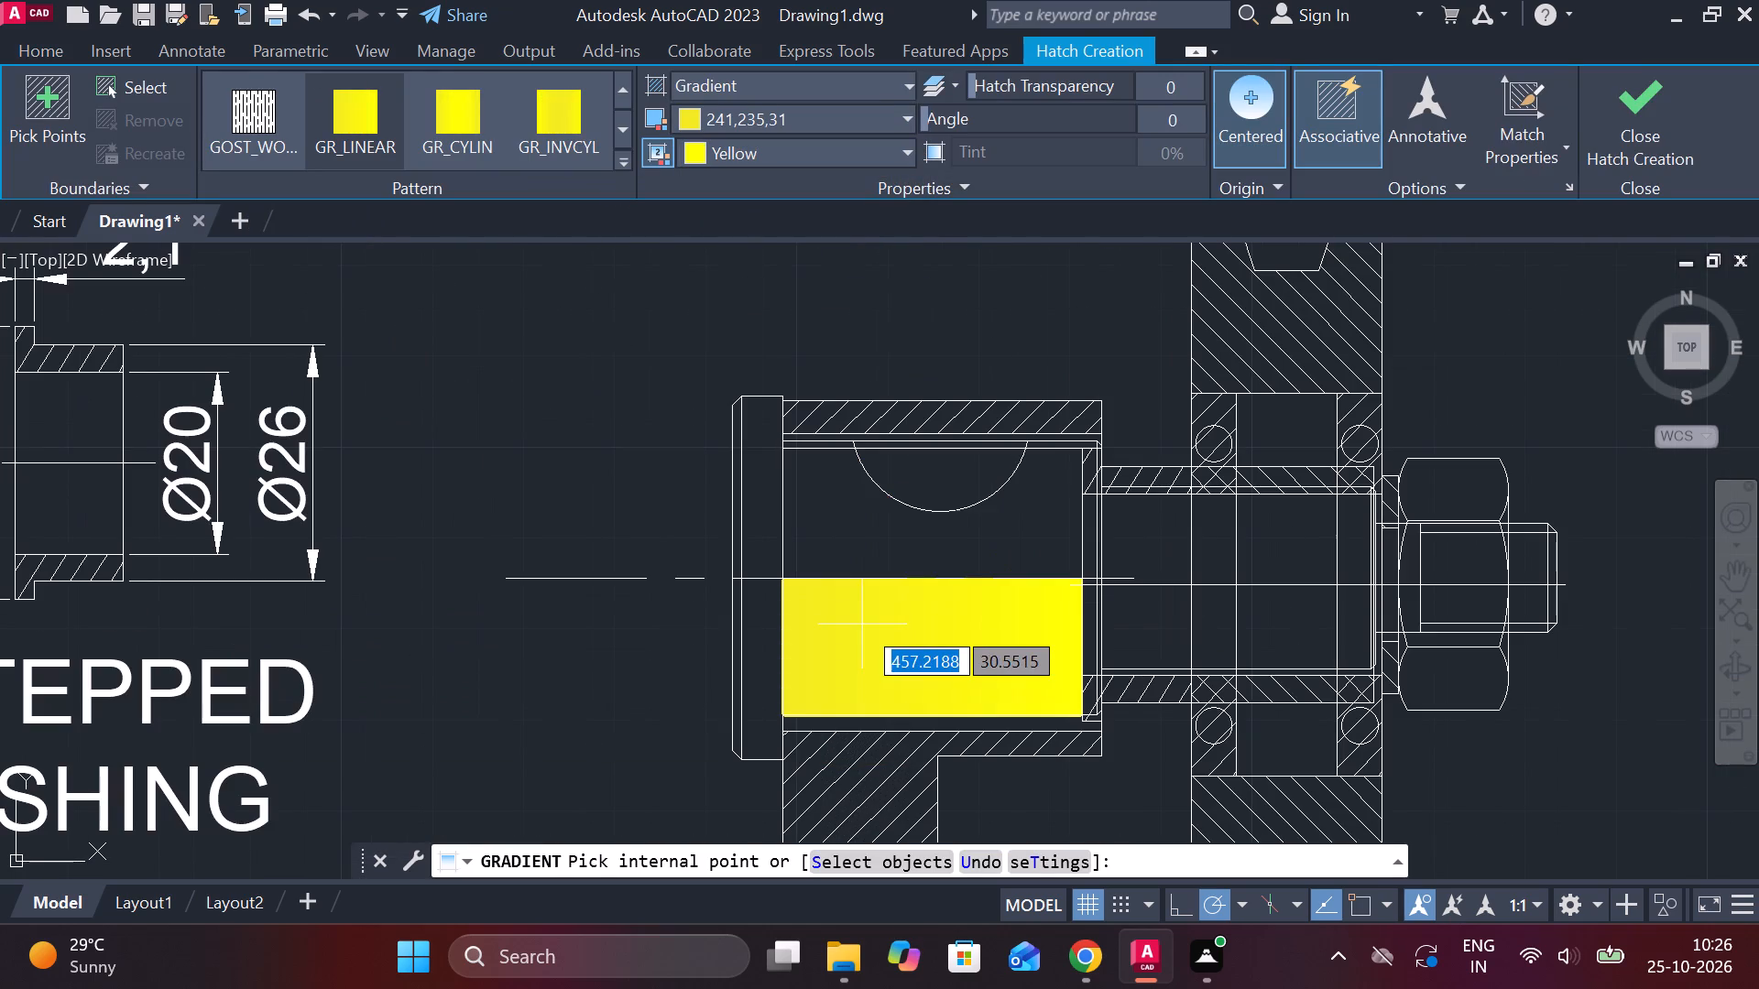
click(862, 626)
click(847, 557)
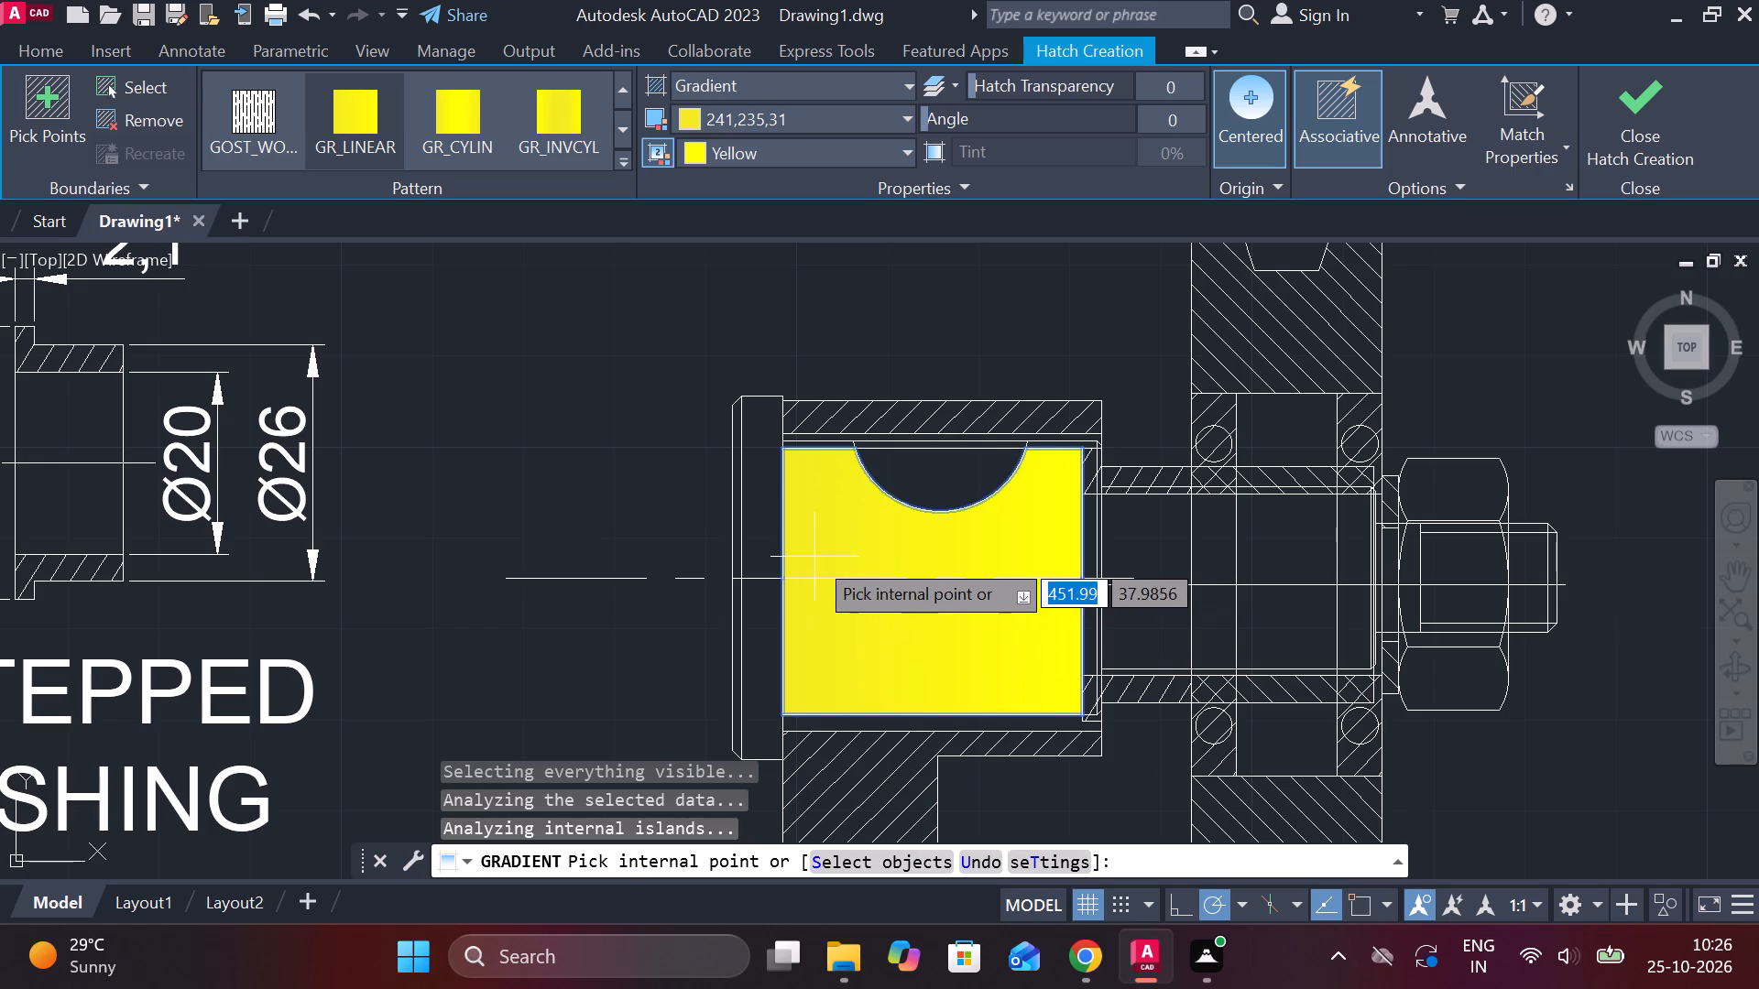
click(770, 500)
click(763, 631)
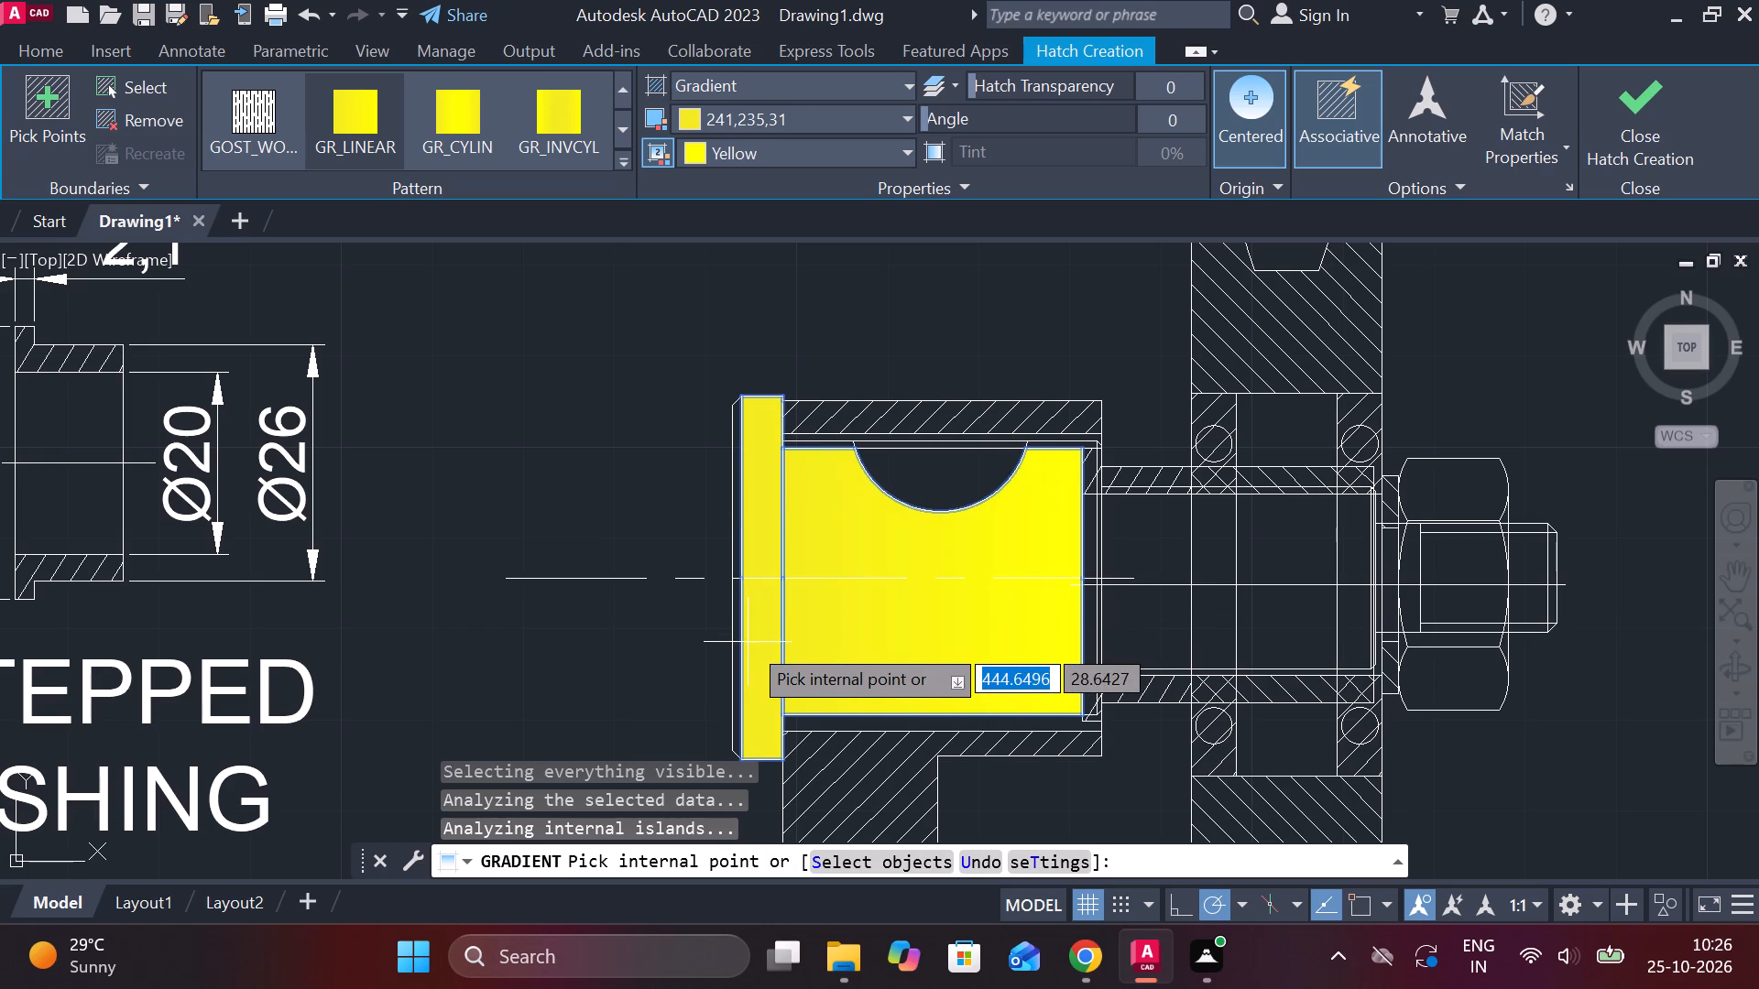
click(739, 630)
click(735, 564)
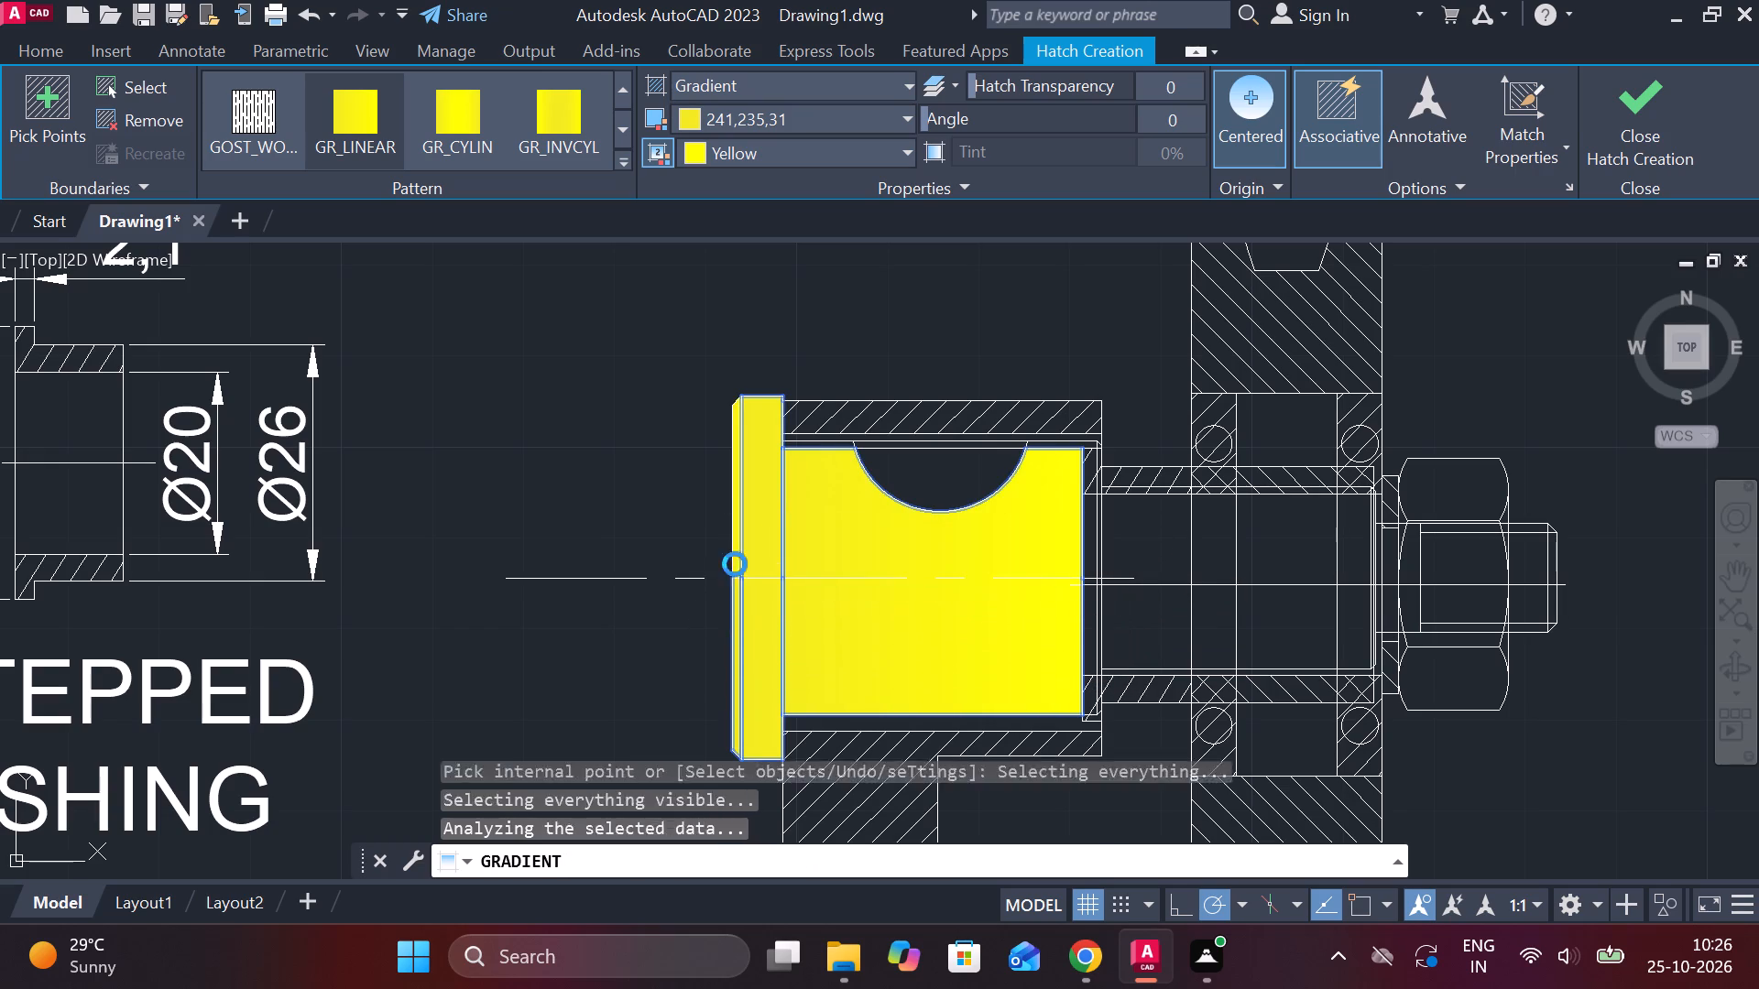
Extend the yellow gradient fill along the shaft's neck and reduced-diameter portion through the pulley, up to the washer, and finish the hatch.
scroll(829, 570, down, 2)
scroll(955, 562, up, 1)
click(917, 560)
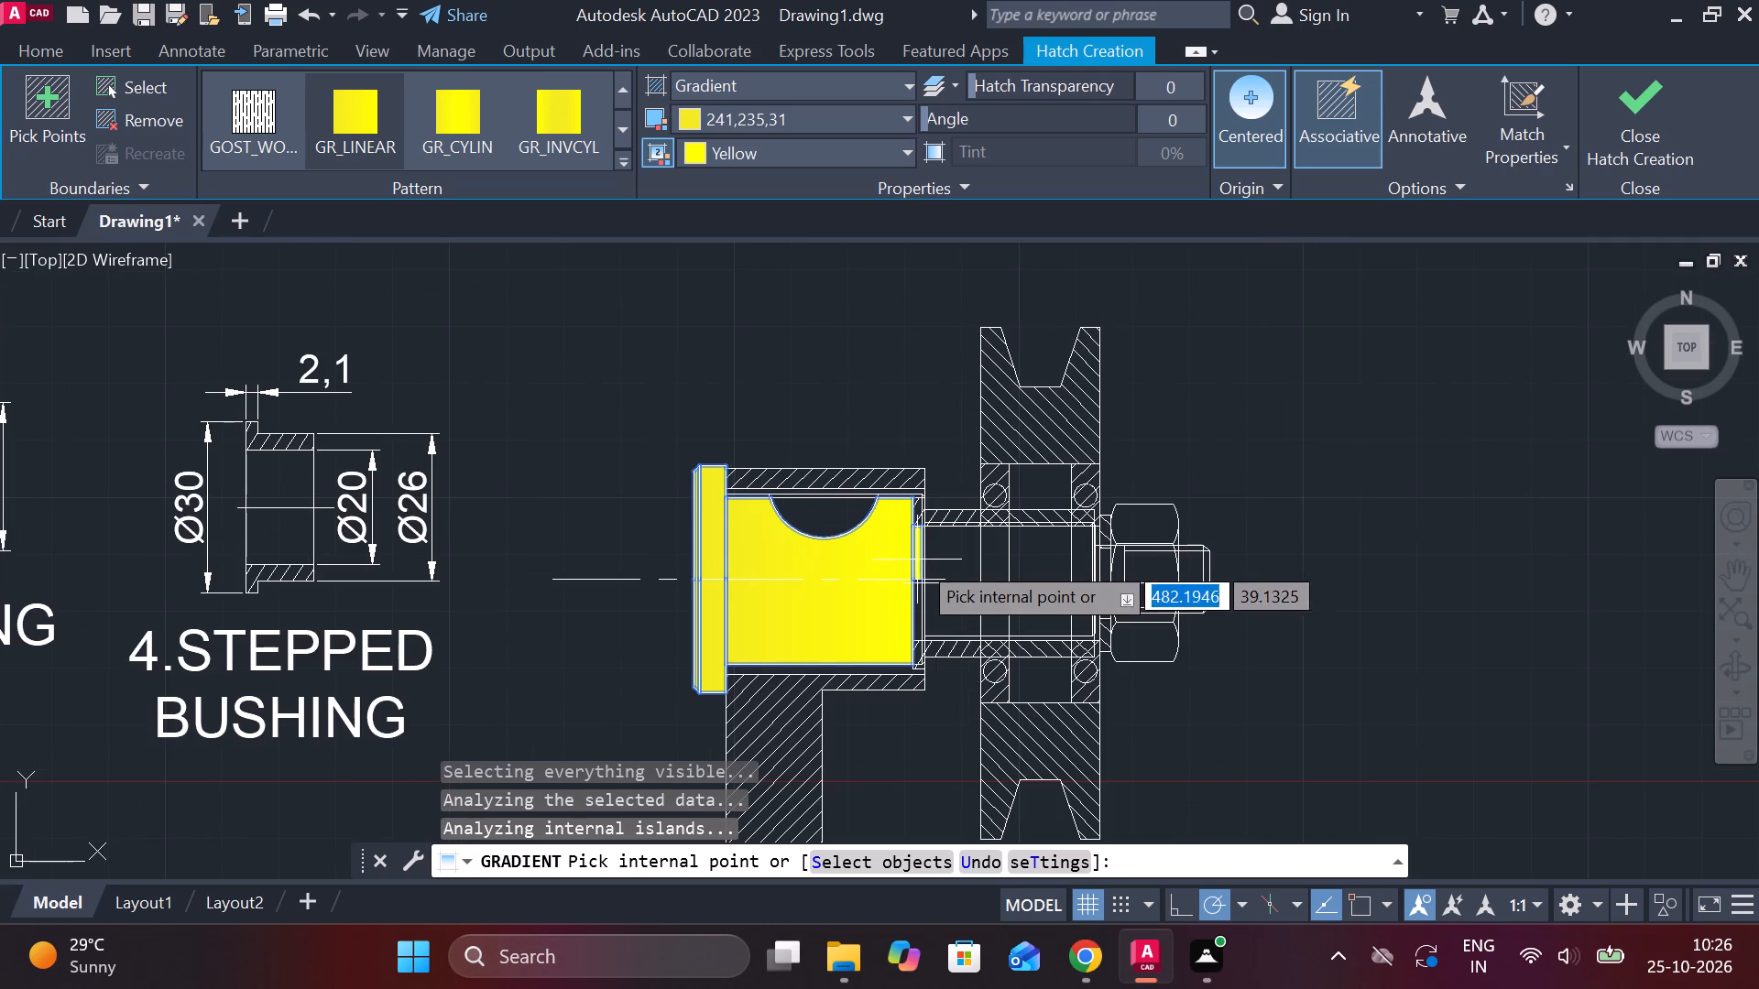
click(917, 608)
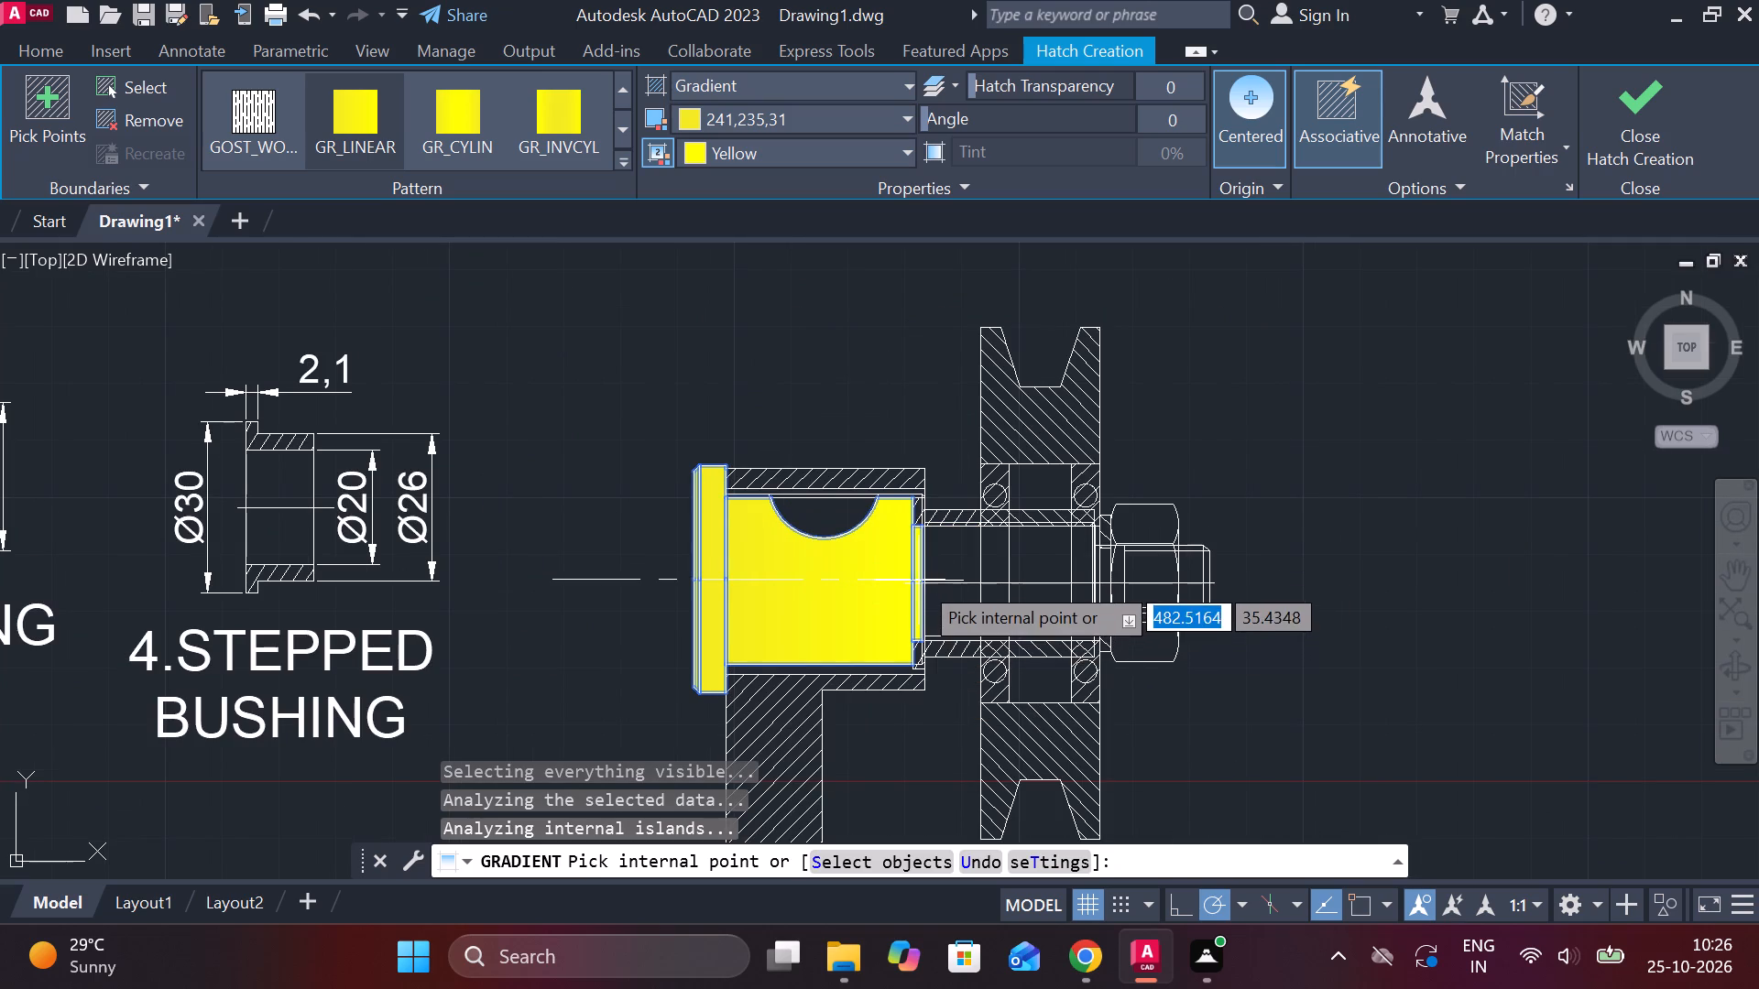
click(919, 581)
click(947, 570)
click(946, 605)
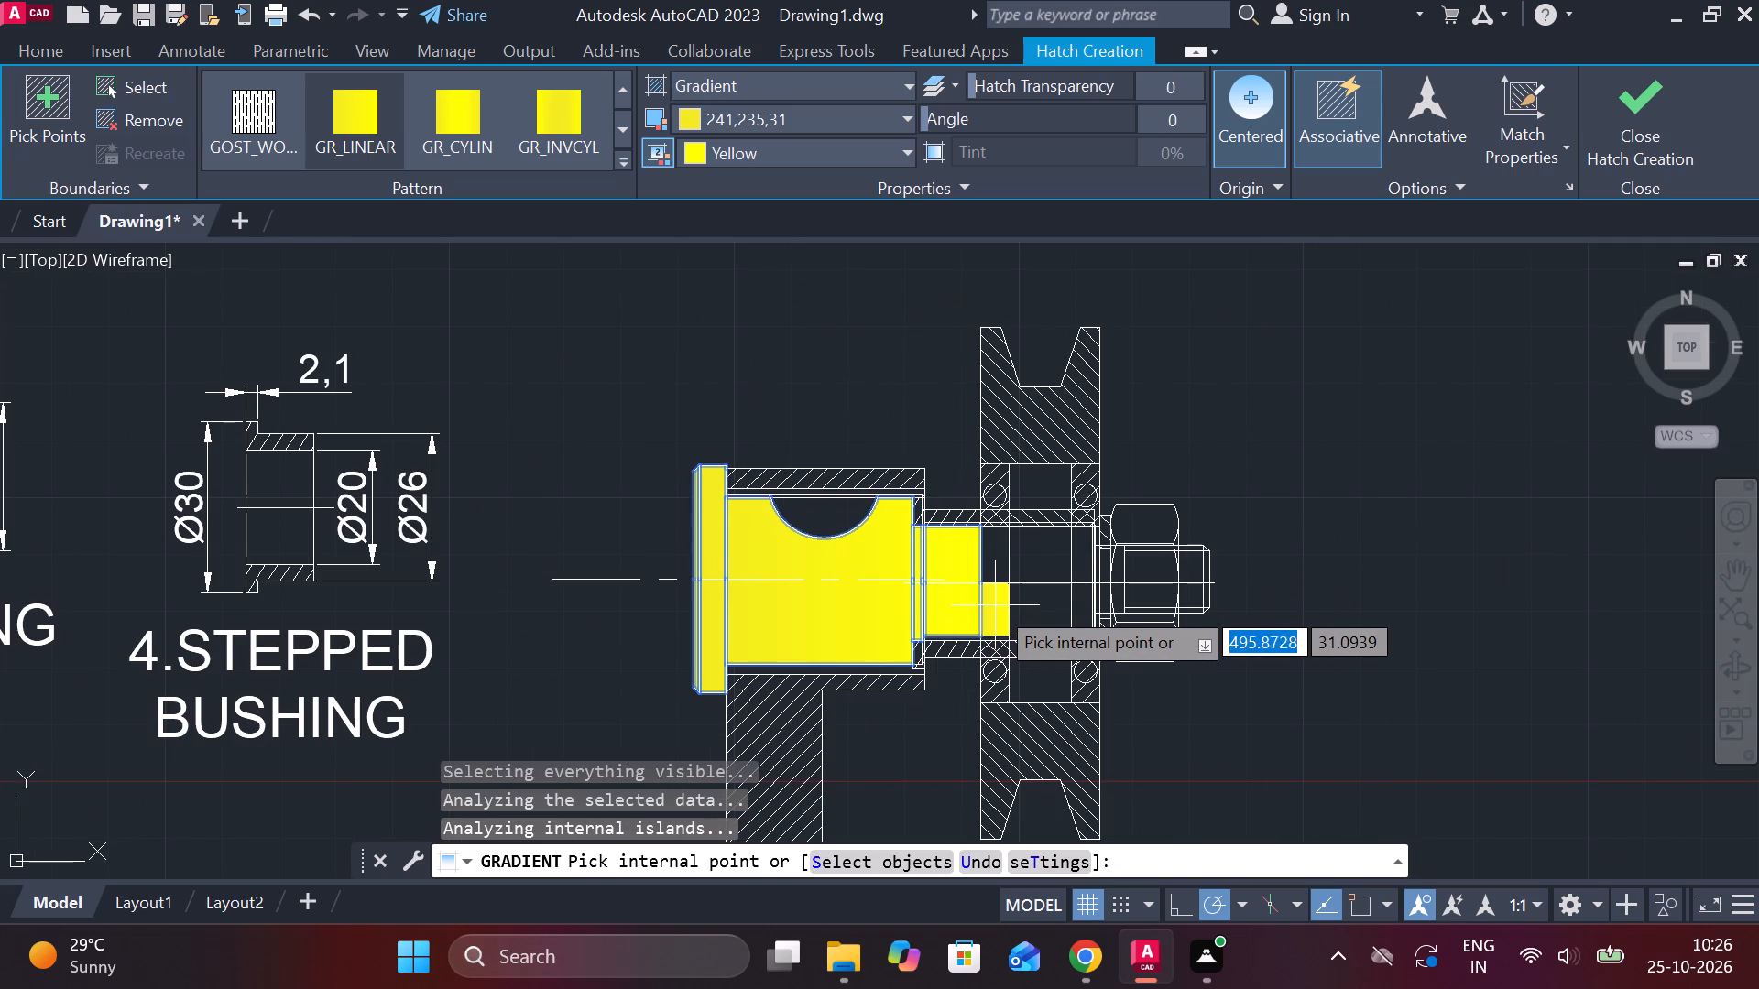
click(1024, 607)
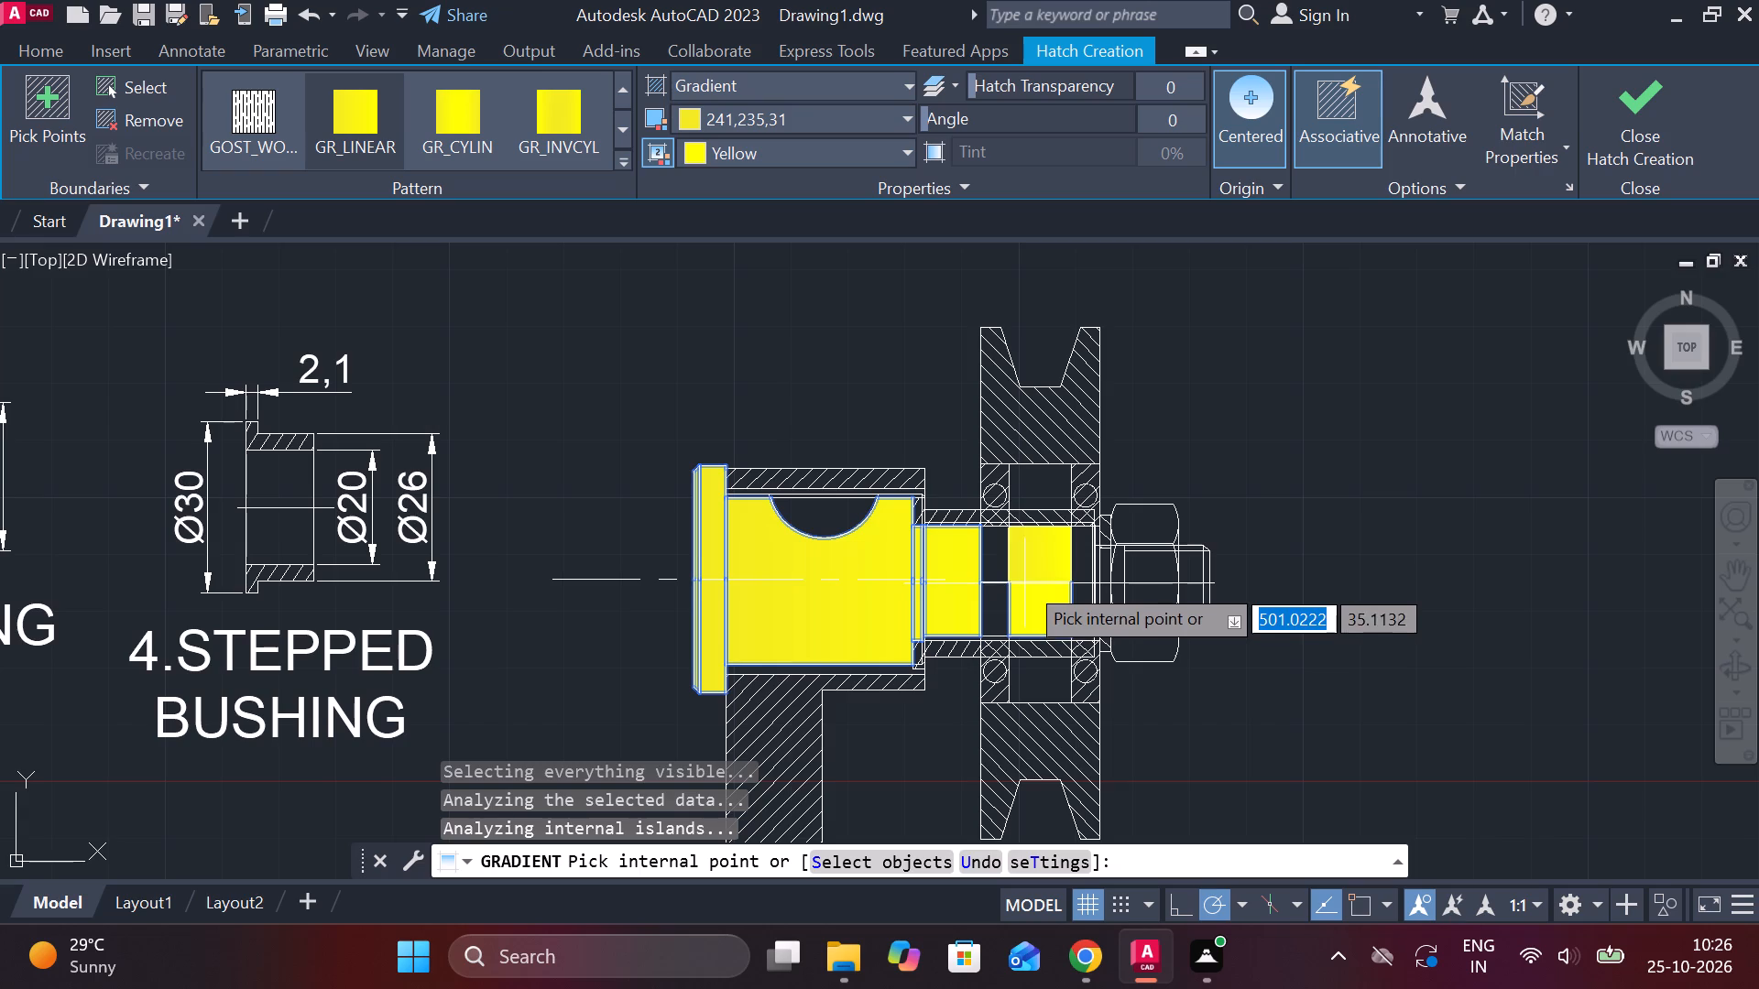
click(1026, 578)
click(986, 567)
click(987, 608)
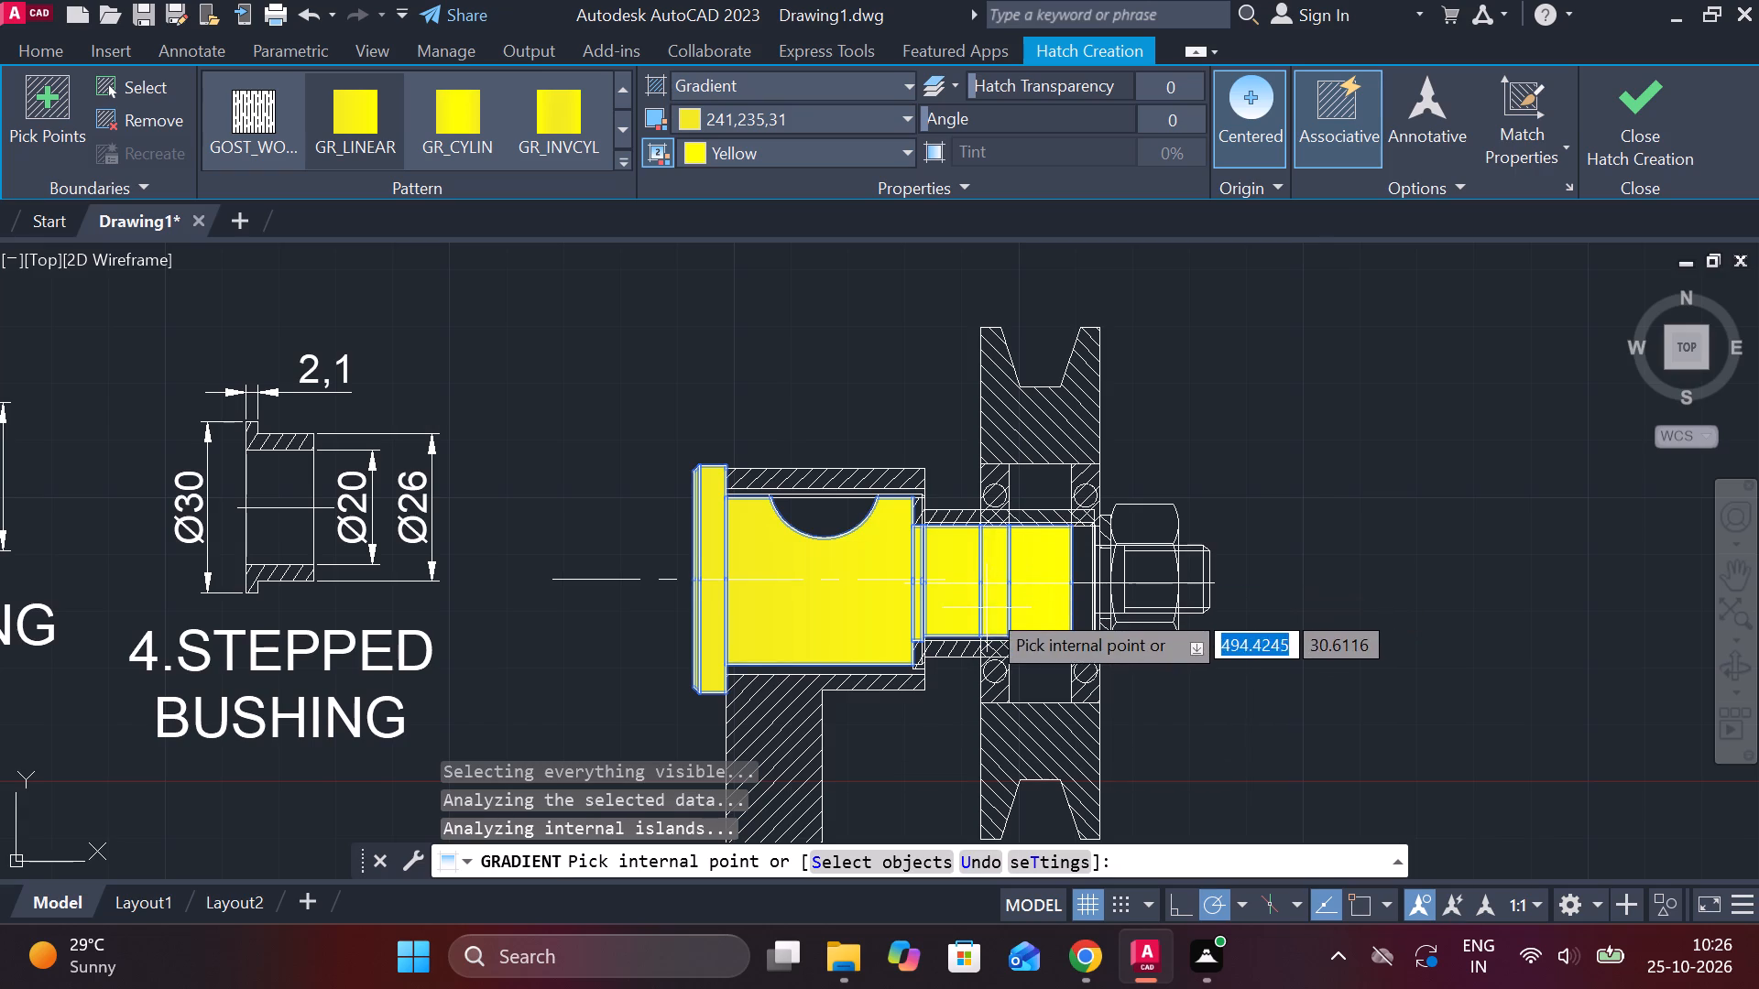
click(1082, 569)
click(1079, 625)
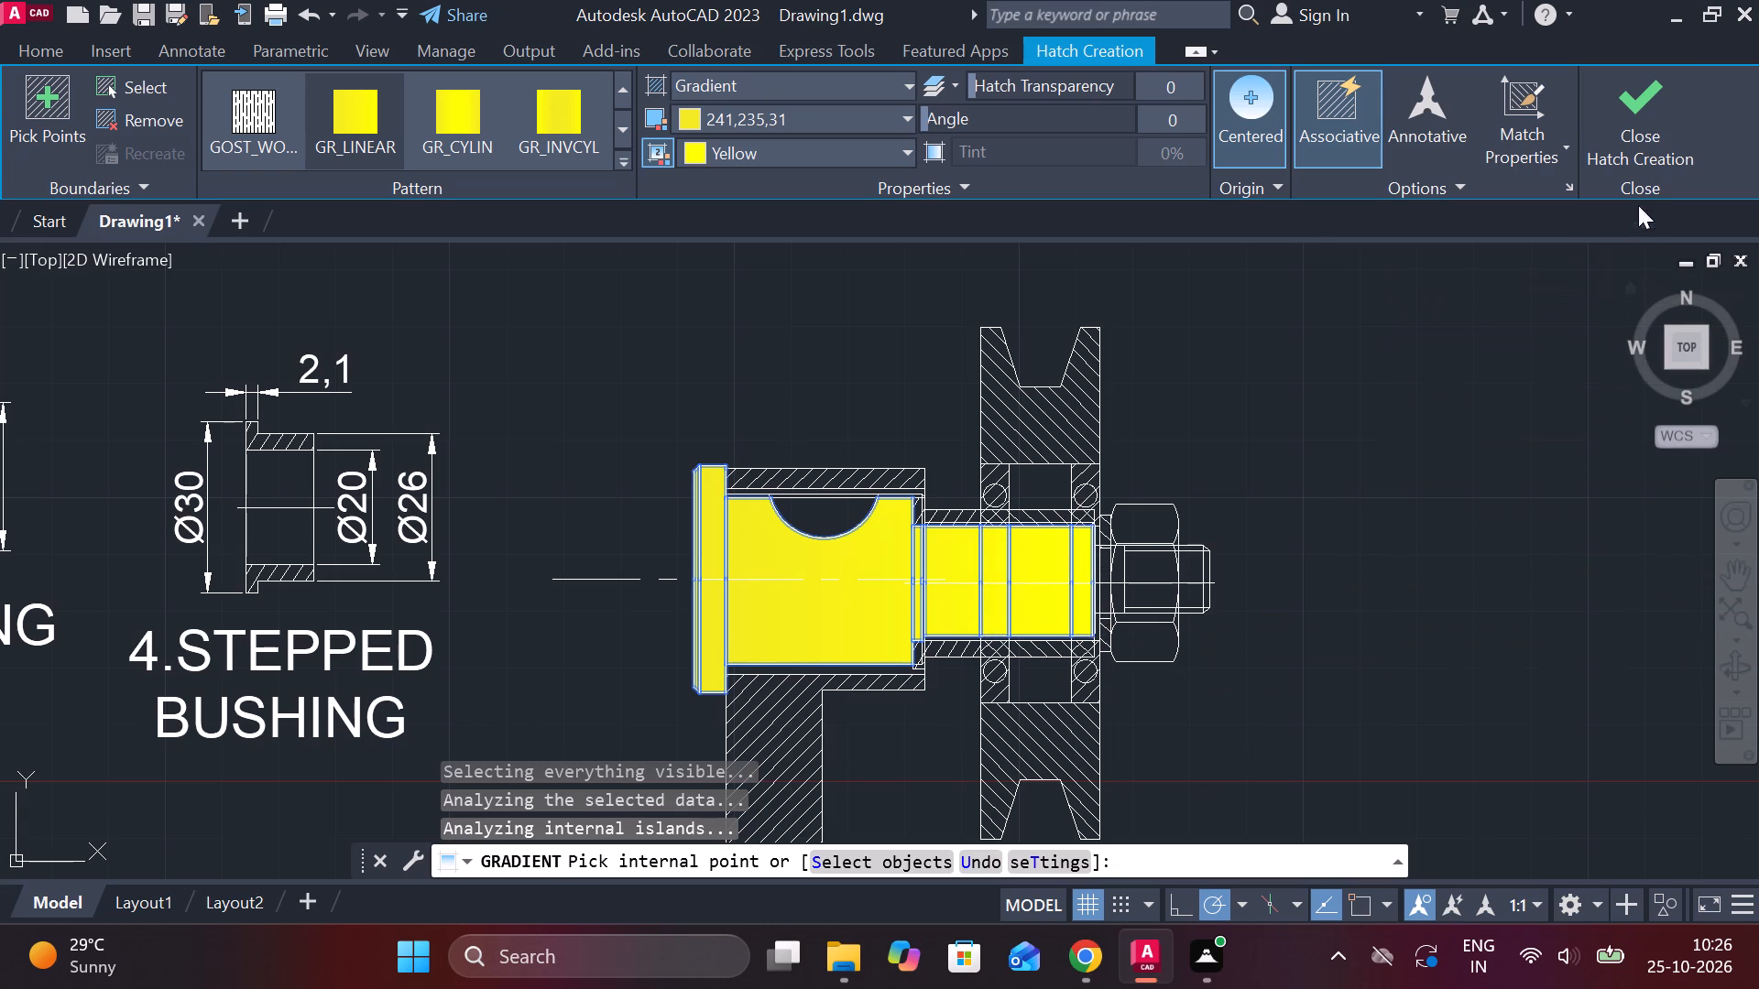
click(1655, 150)
Fill the upper and lower pulley sections with a gradient using red 205,32,39 for both colours.
scroll(1365, 609, down, 1)
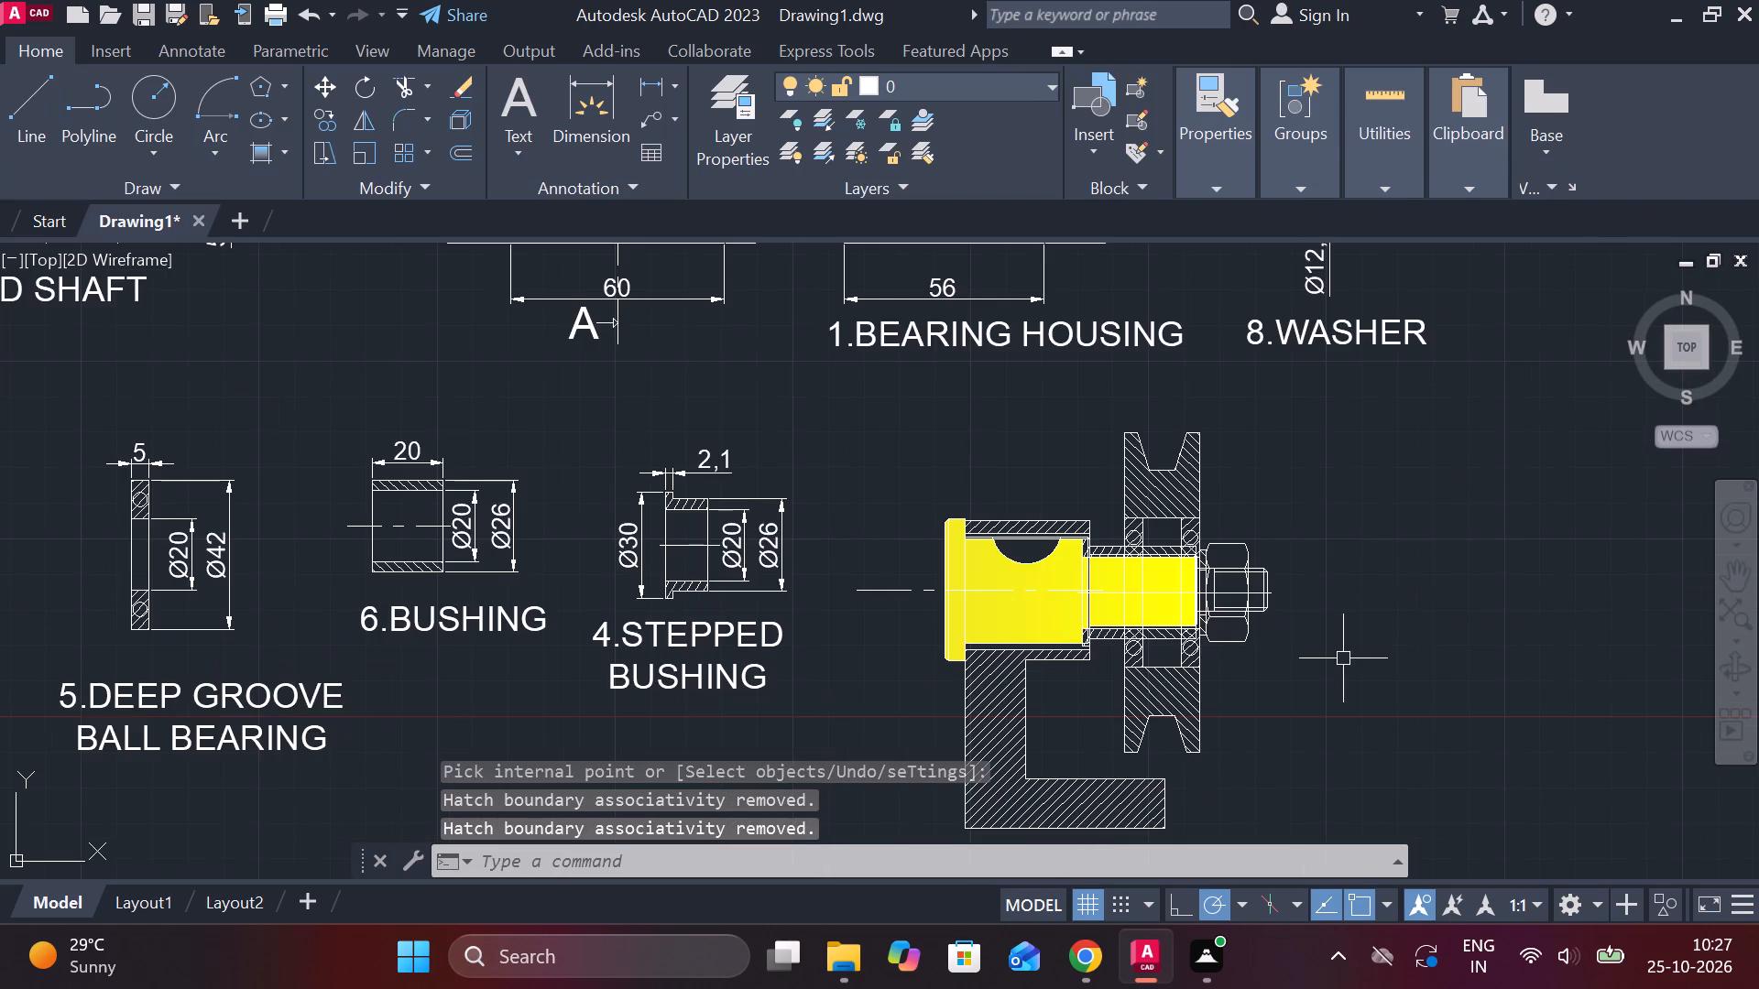
middle_drag(1313, 660, 1286, 550)
middle_click(1284, 533)
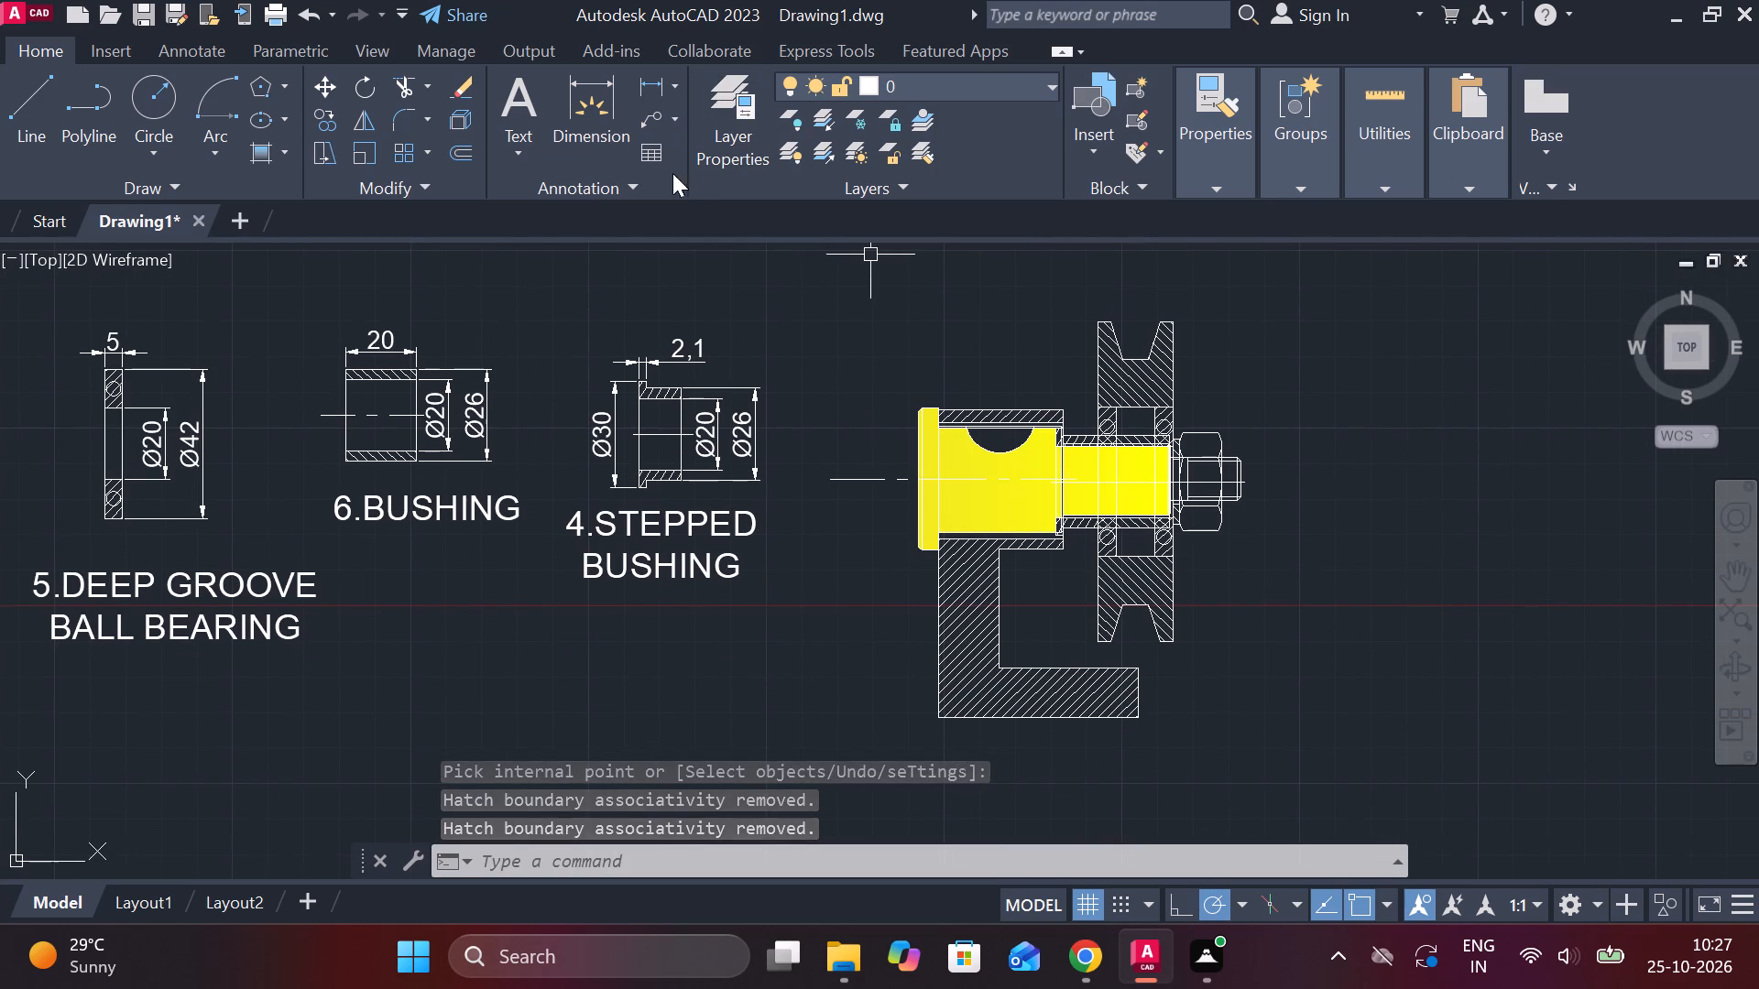
click(264, 150)
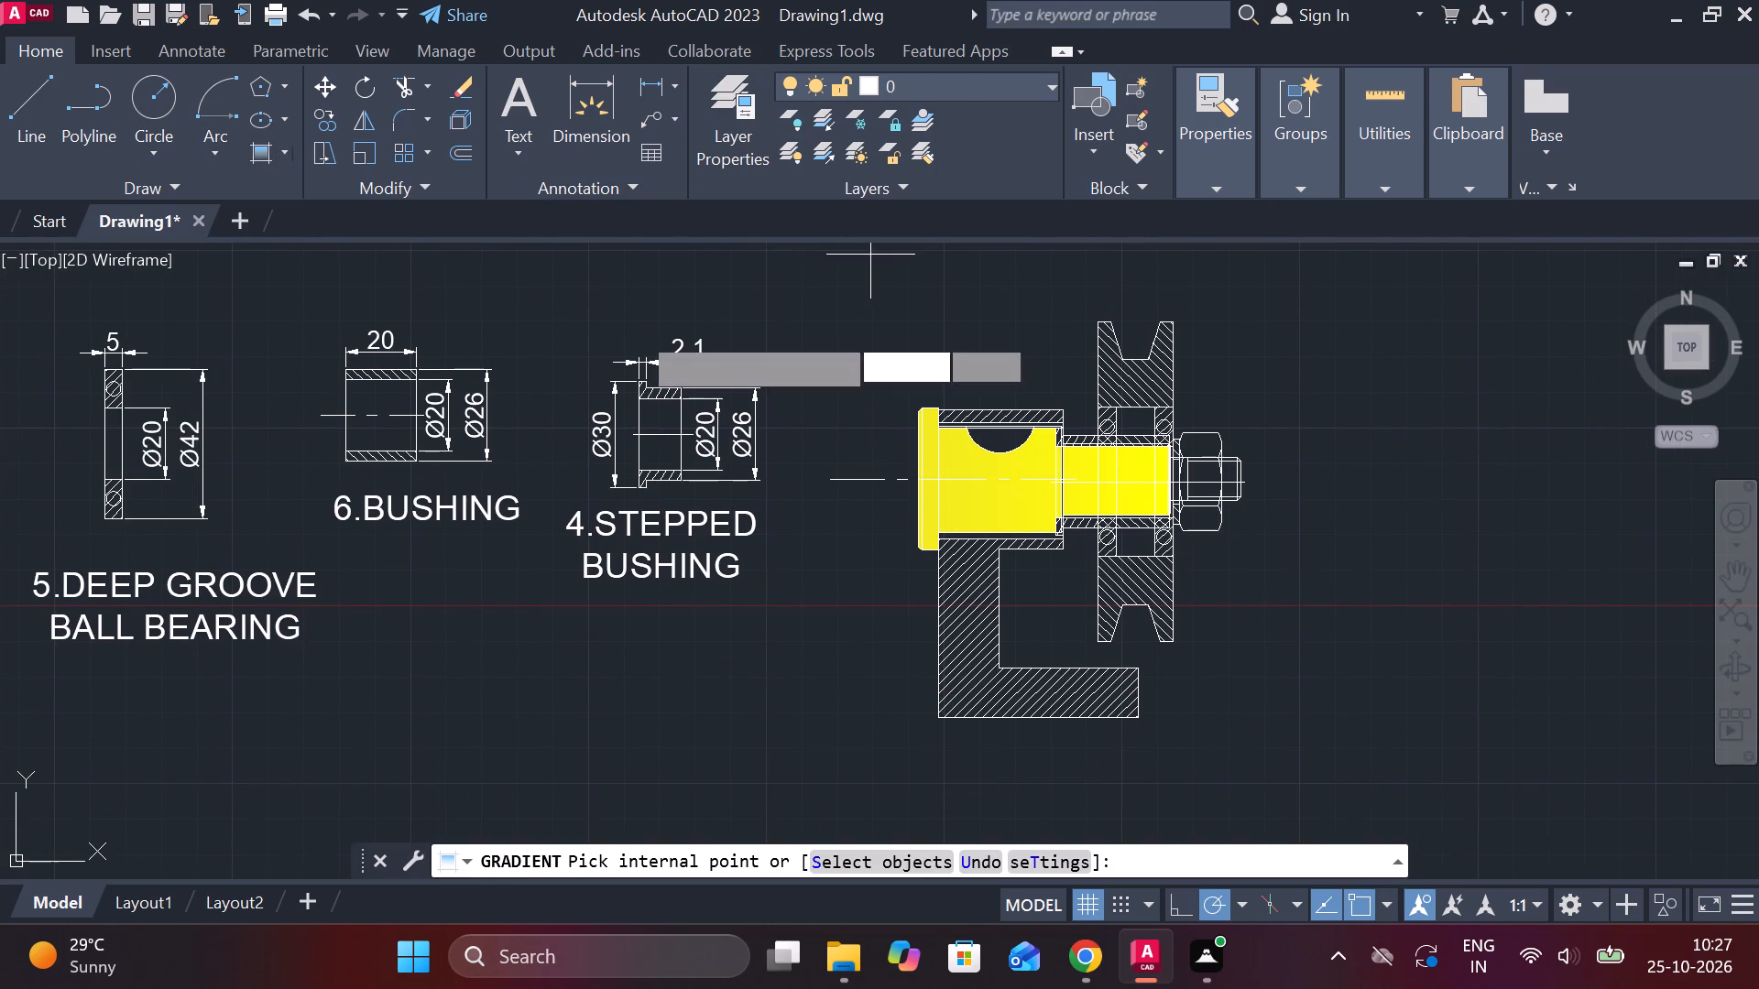
scroll(998, 427, up, 2)
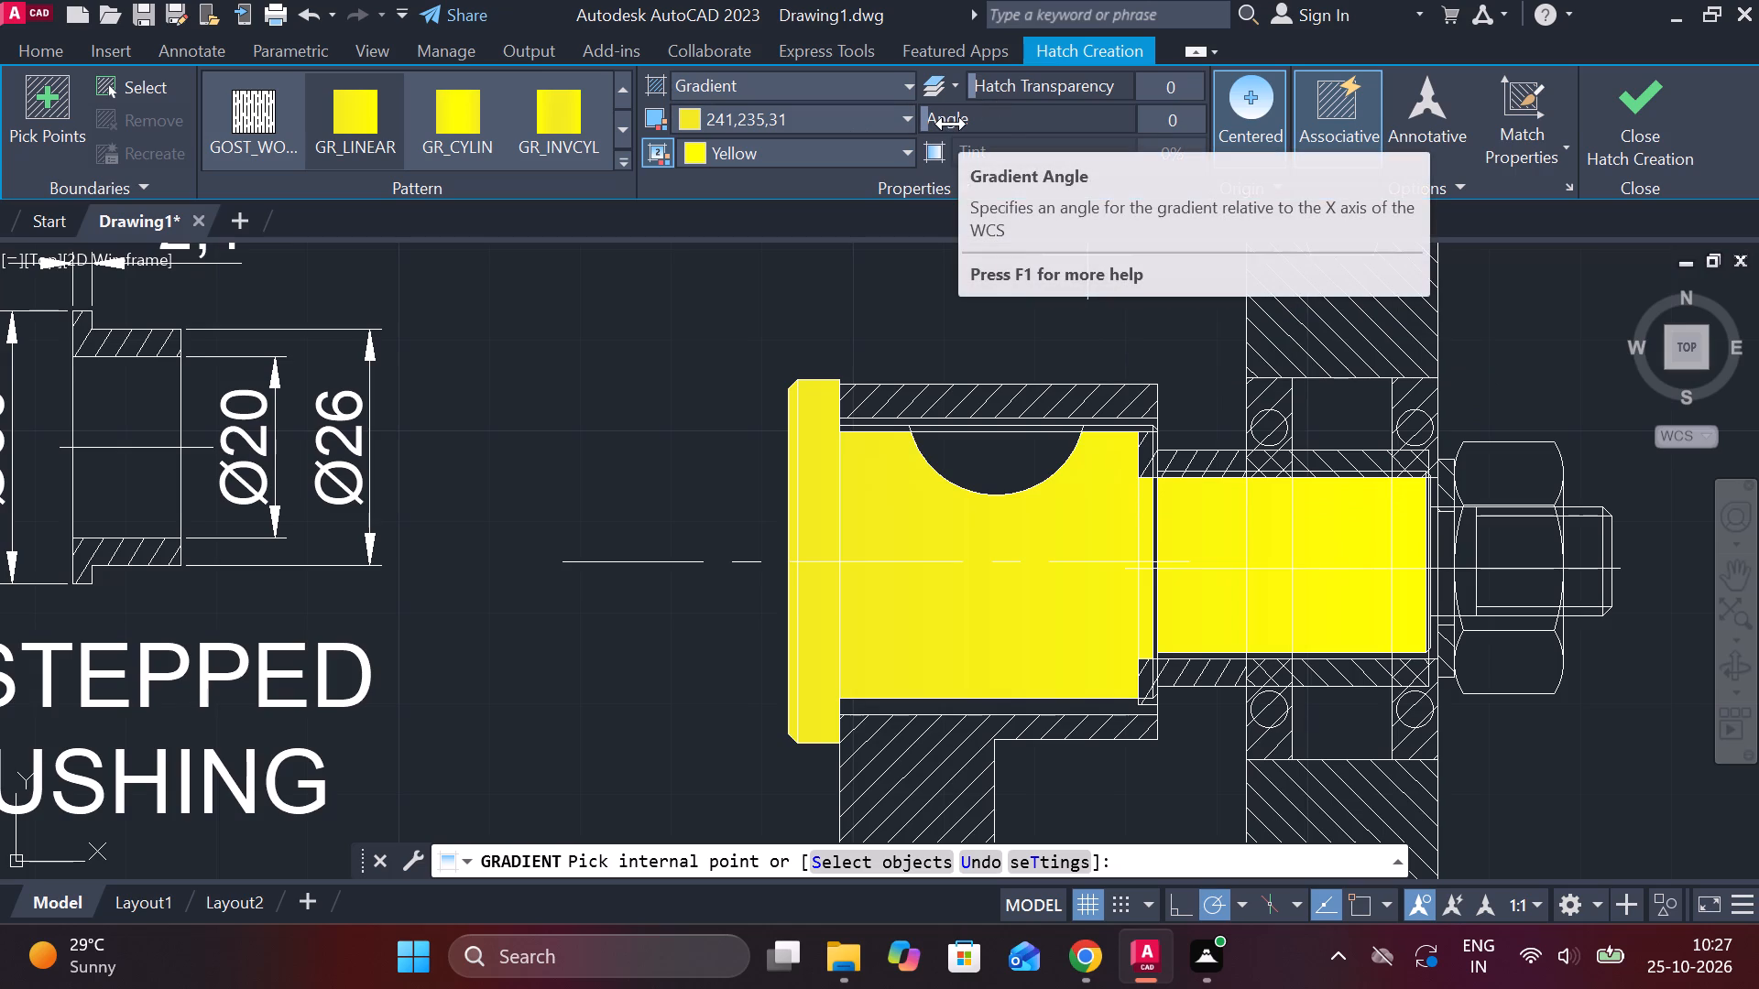
click(833, 127)
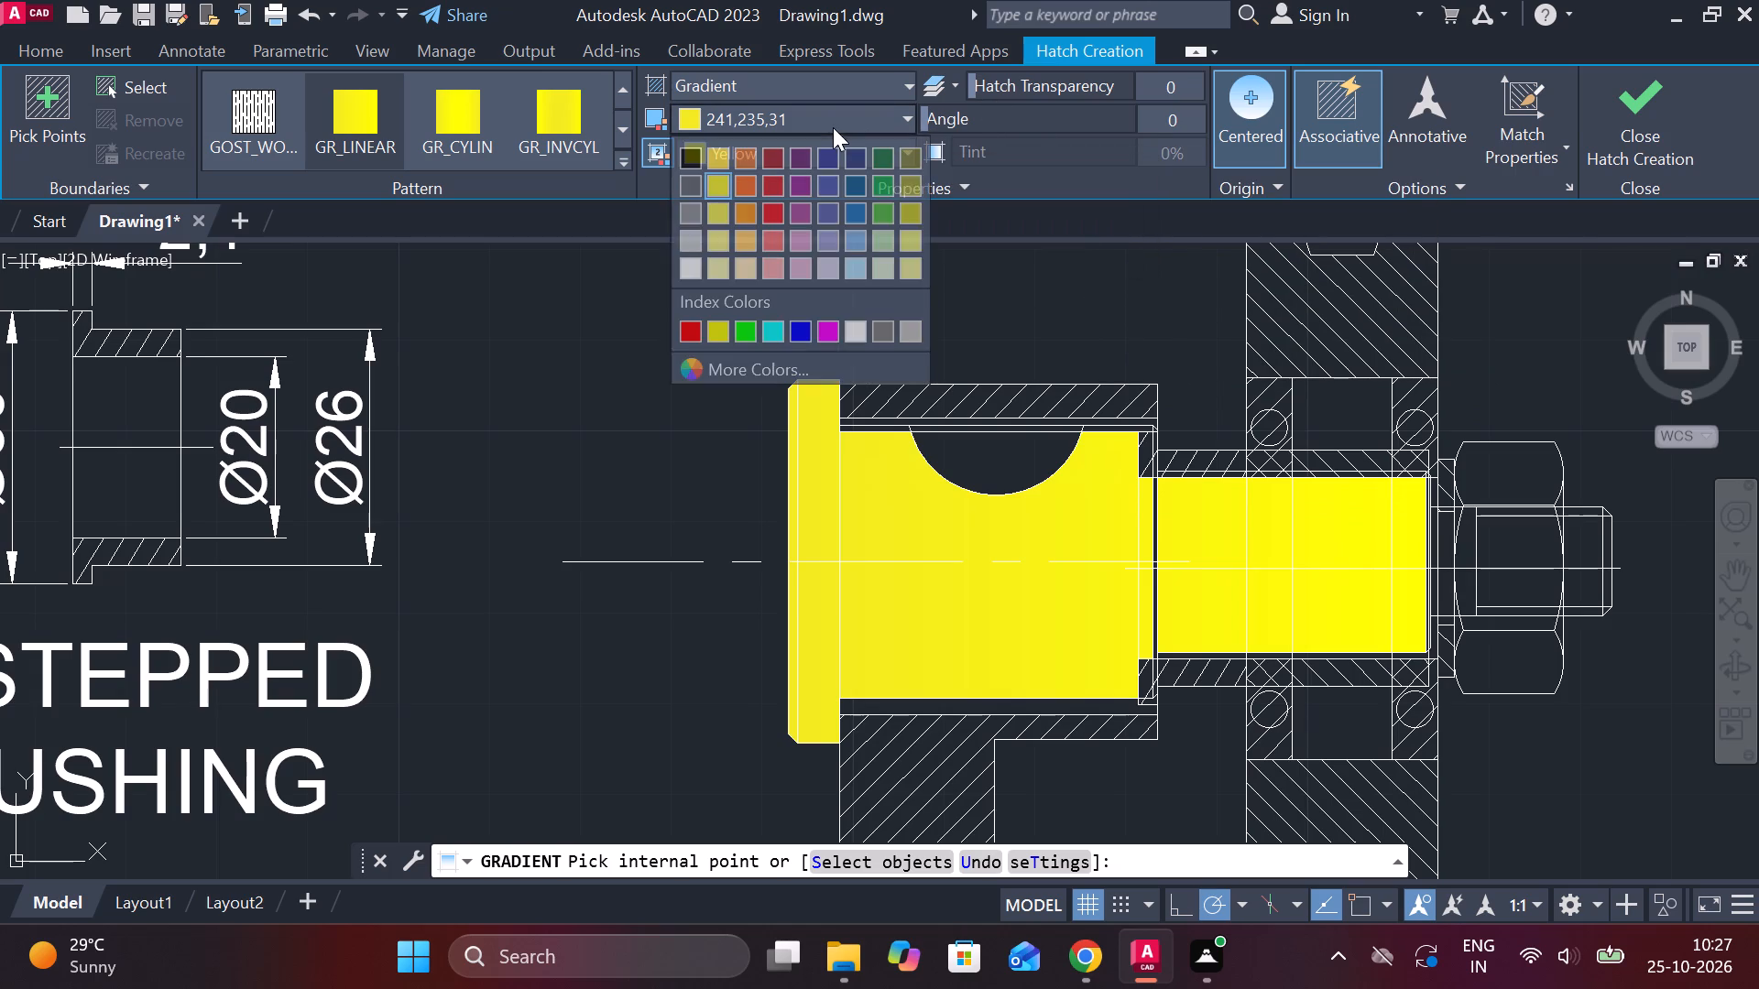
click(774, 180)
click(729, 141)
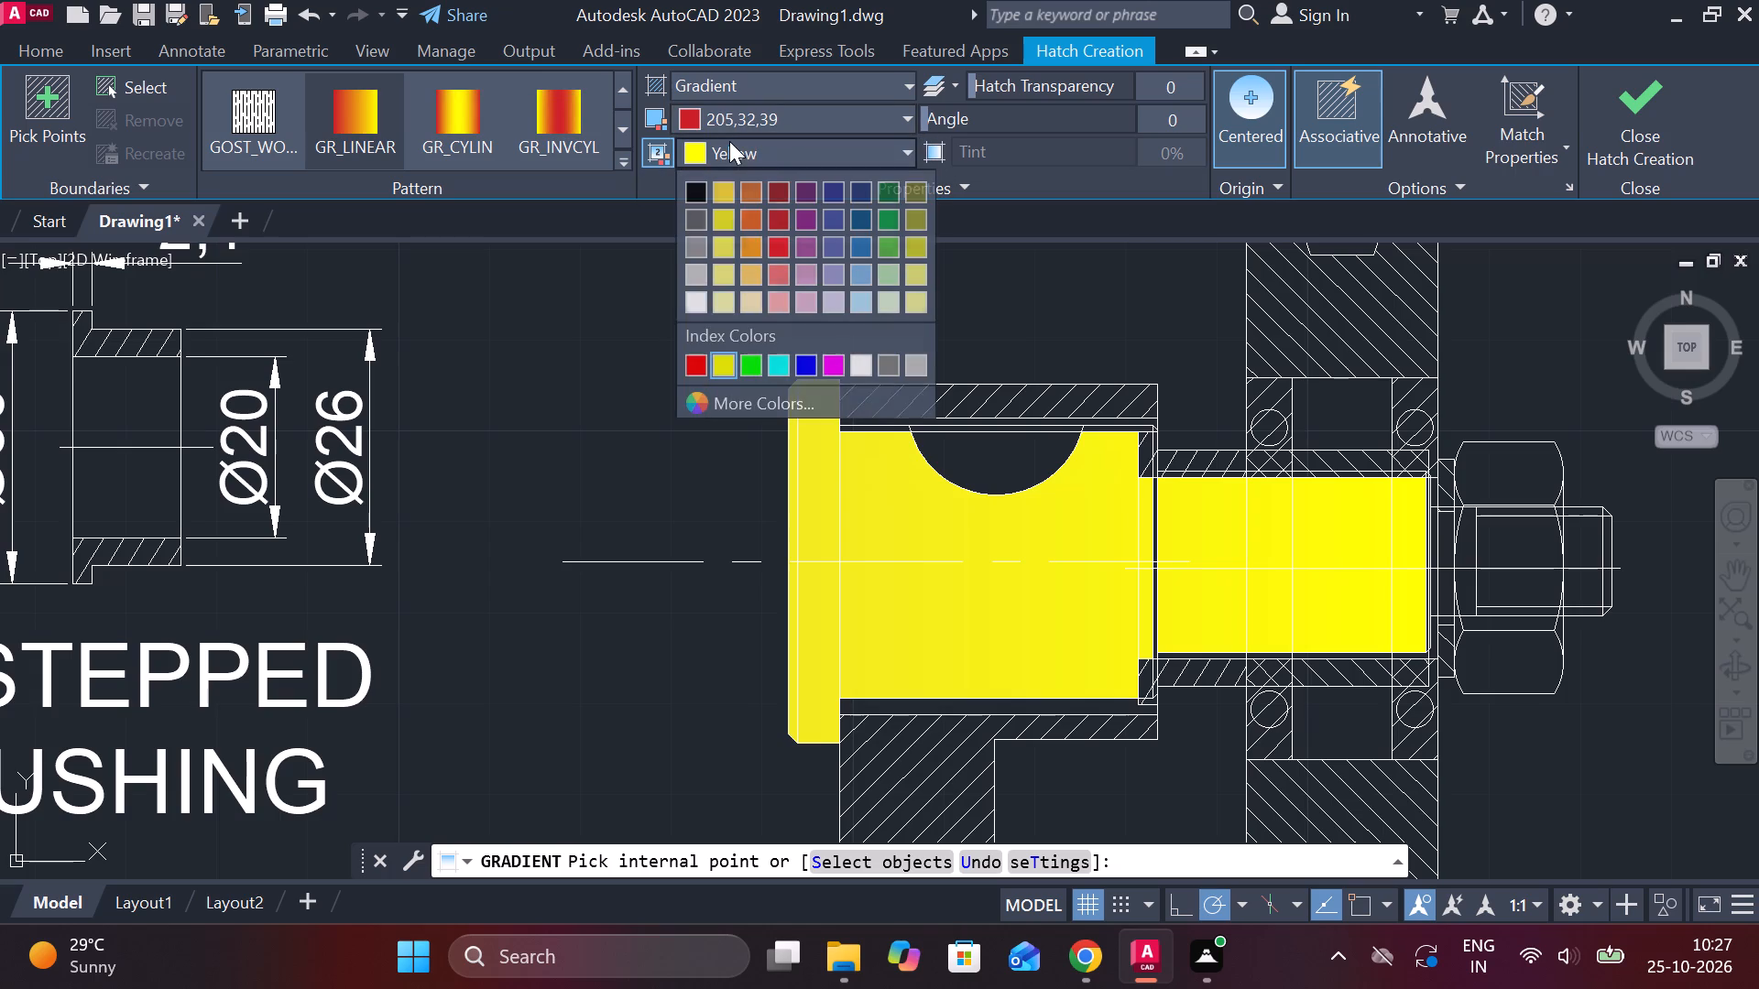
click(772, 222)
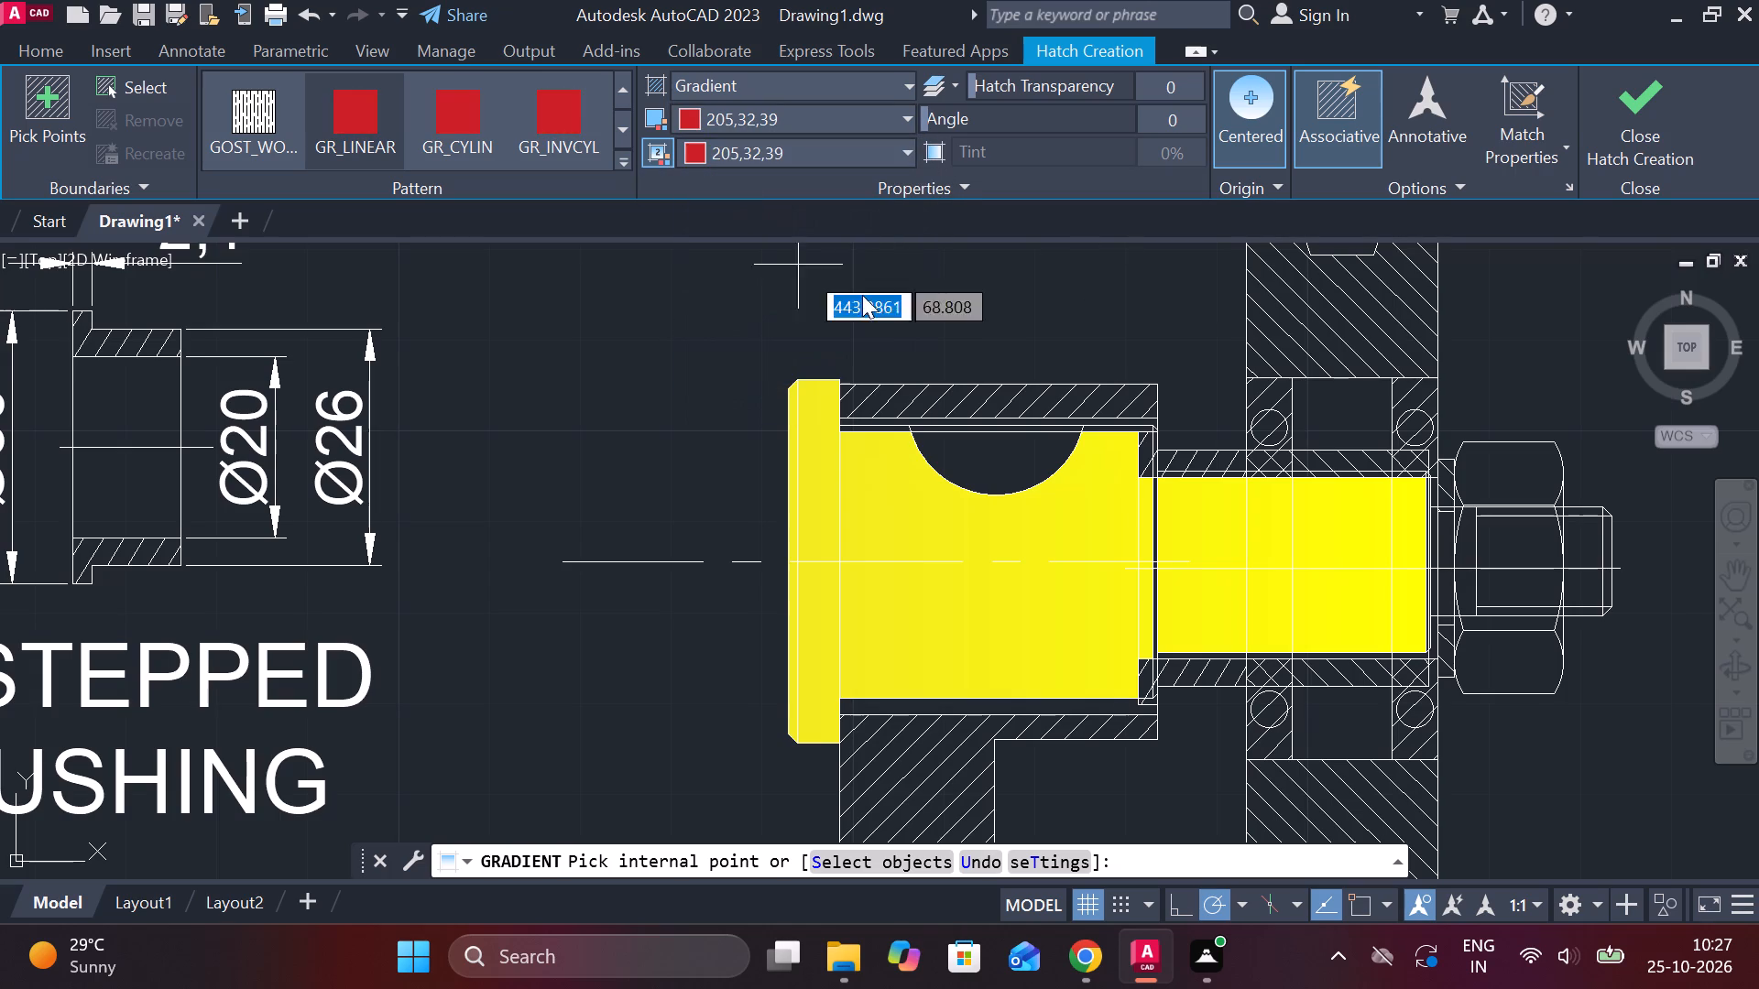
middle_drag(1068, 337, 941, 334)
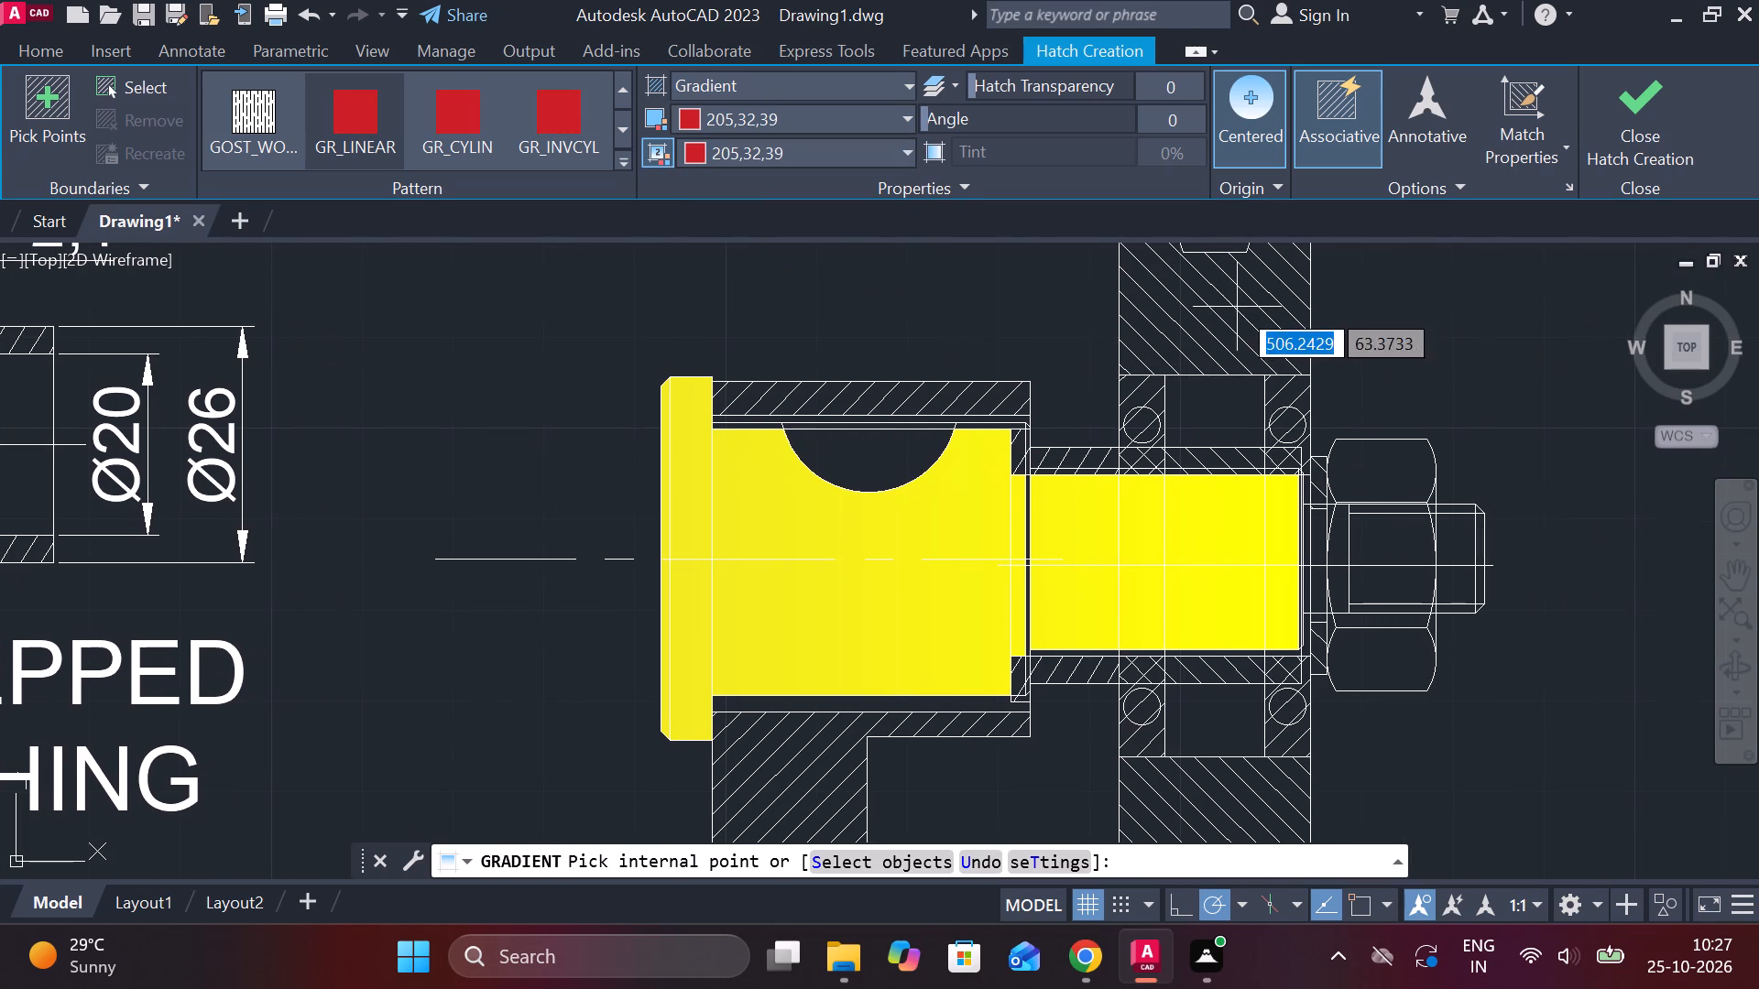
click(1237, 307)
scroll(1258, 357, down, 1)
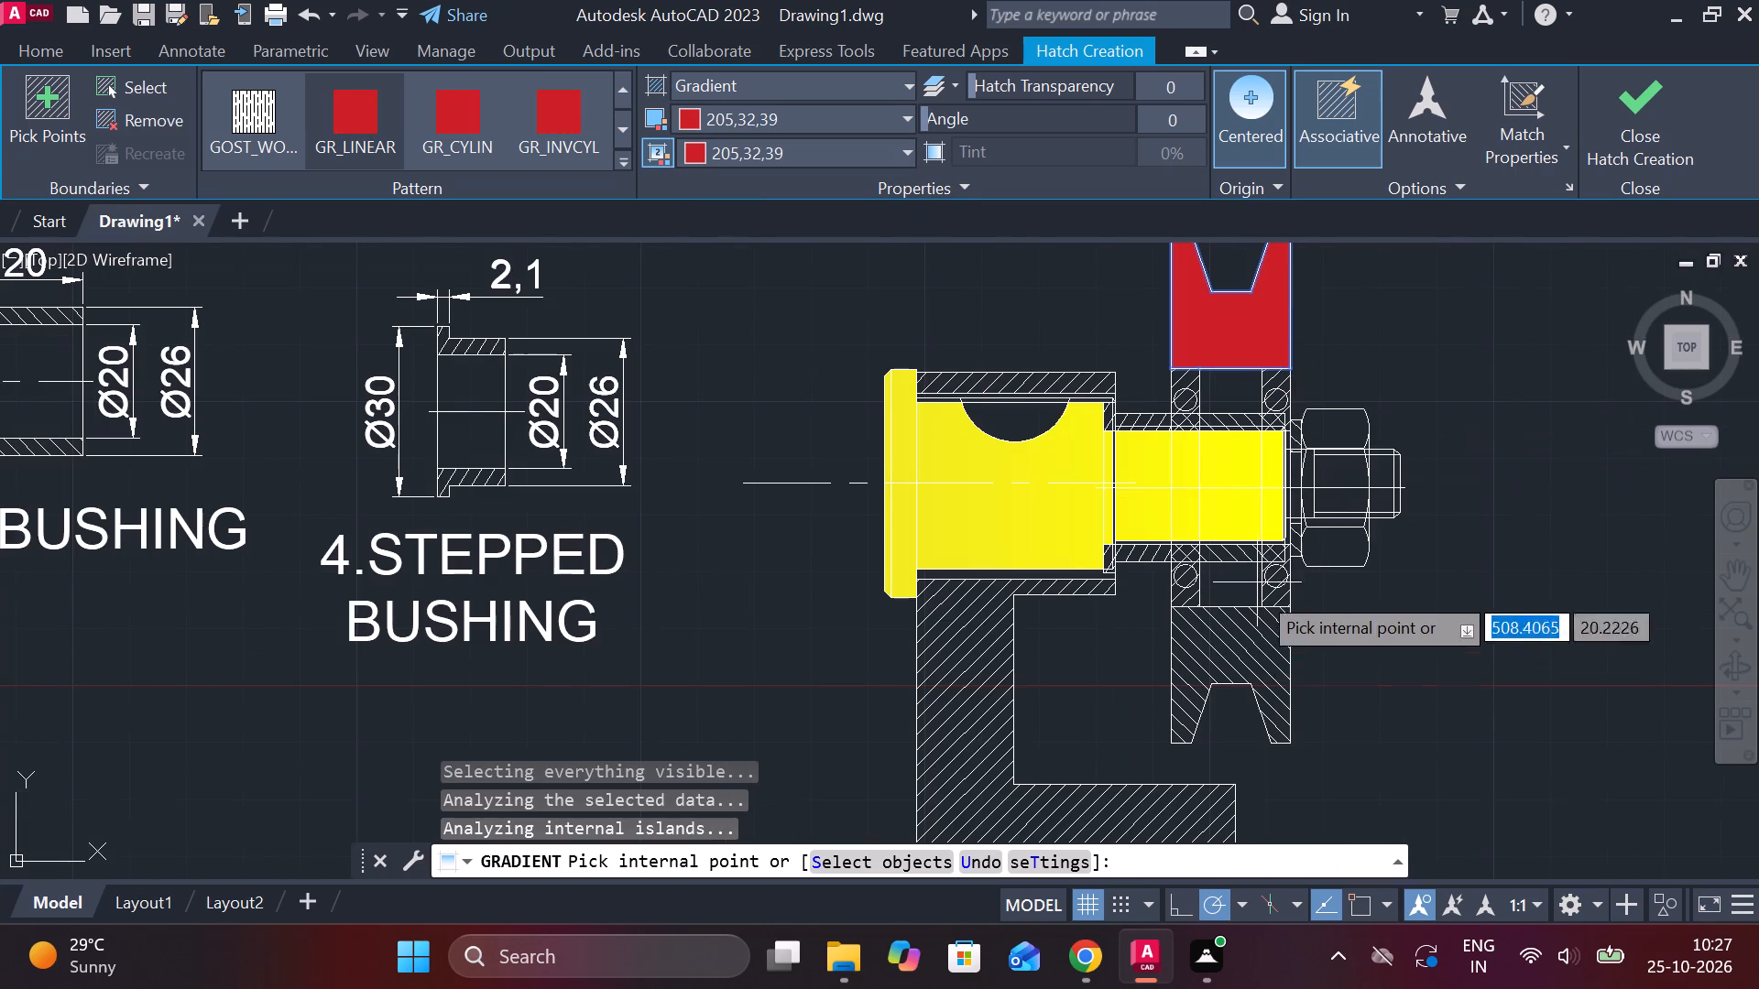
click(1244, 651)
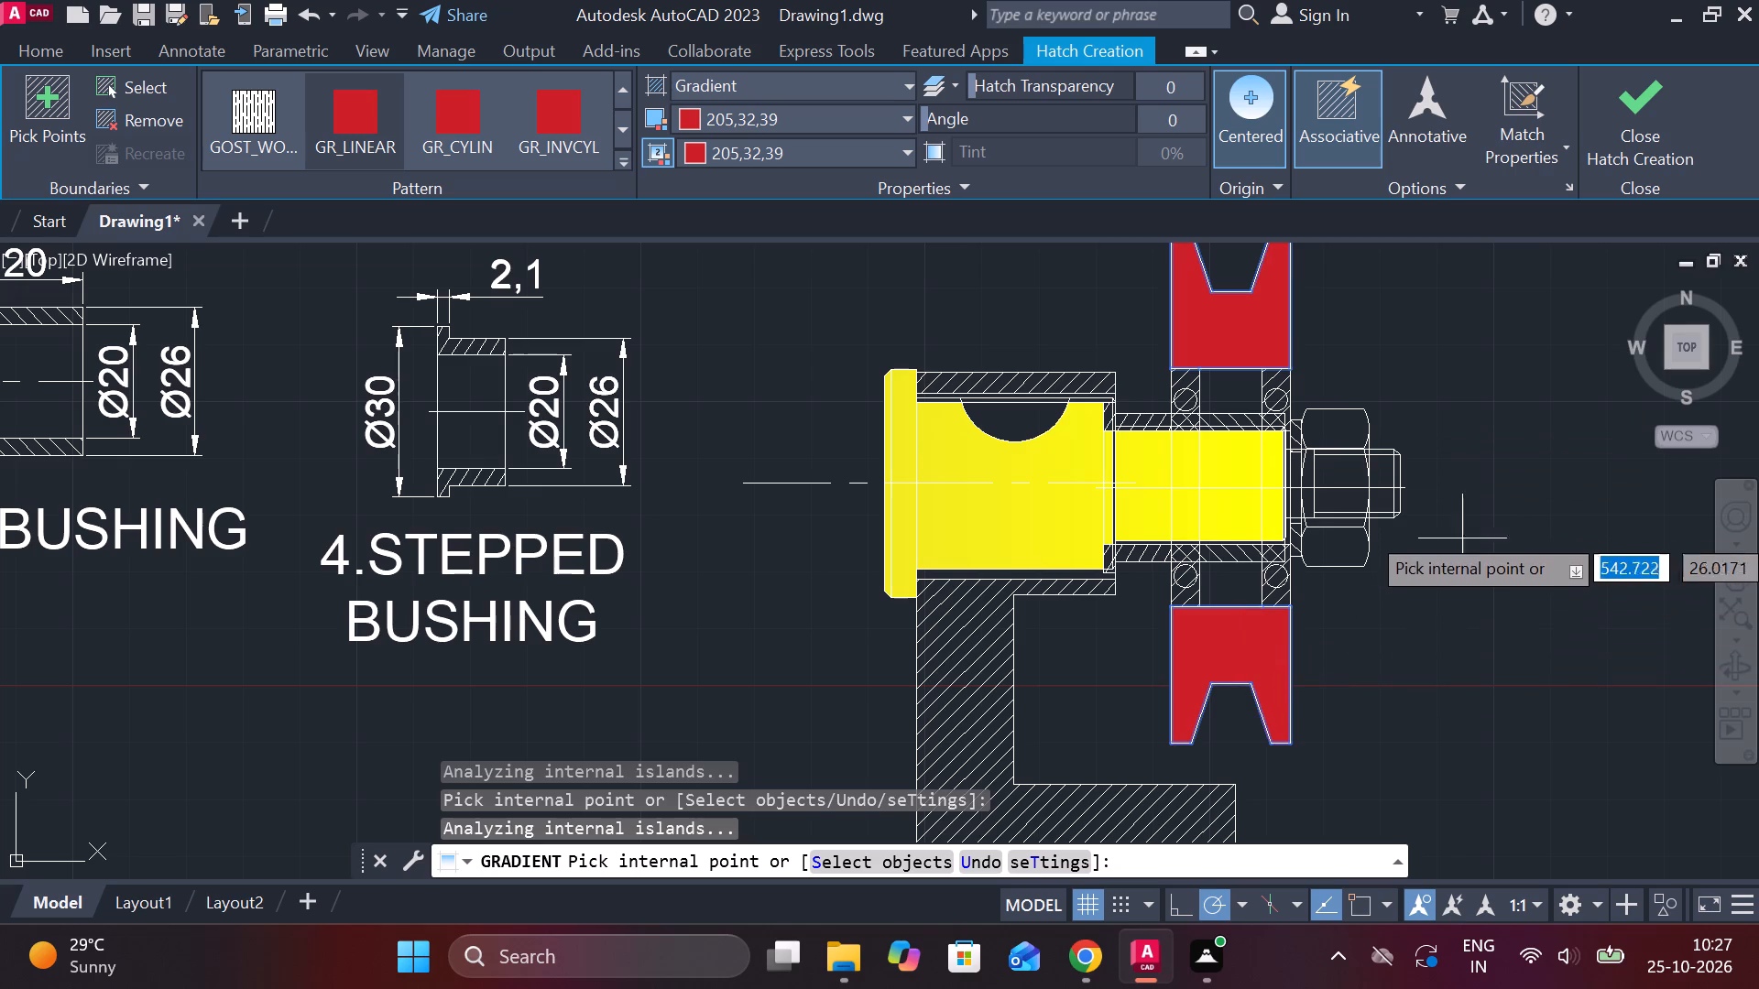
Add the same red fill to the spaces between the bearings, below and above the shaft, and finish the hatch.
middle_drag(1415, 518, 1376, 516)
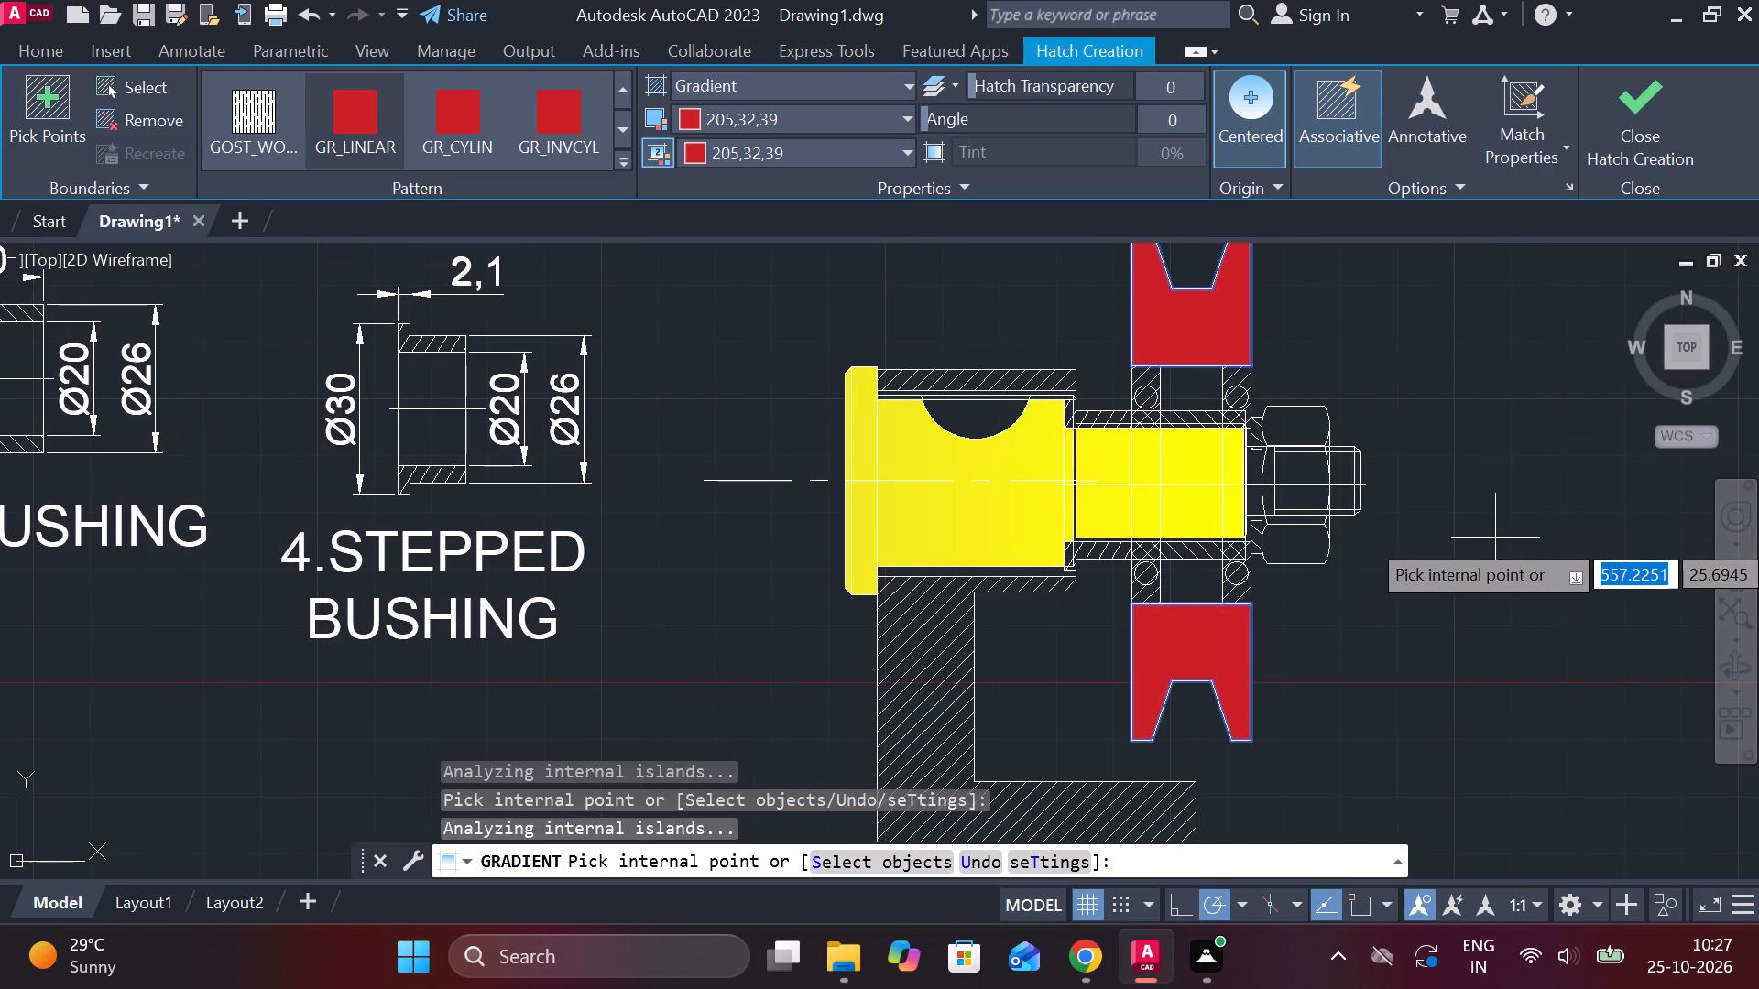
click(1200, 589)
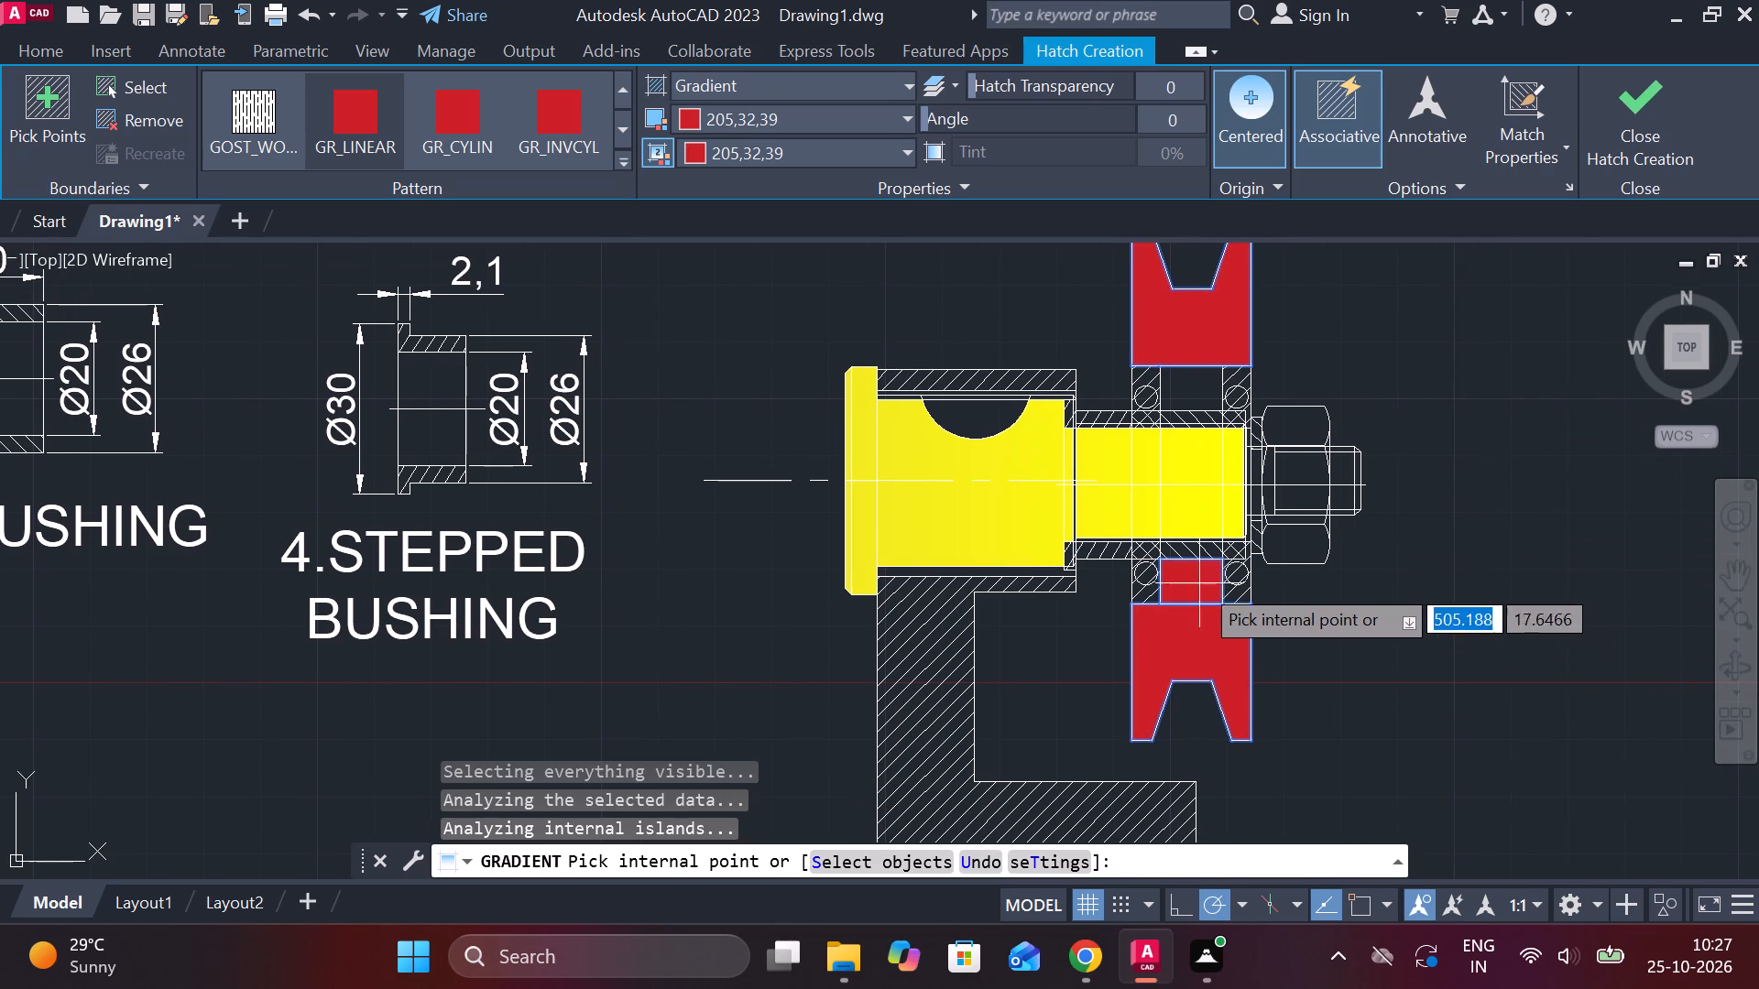
click(1174, 391)
click(1622, 124)
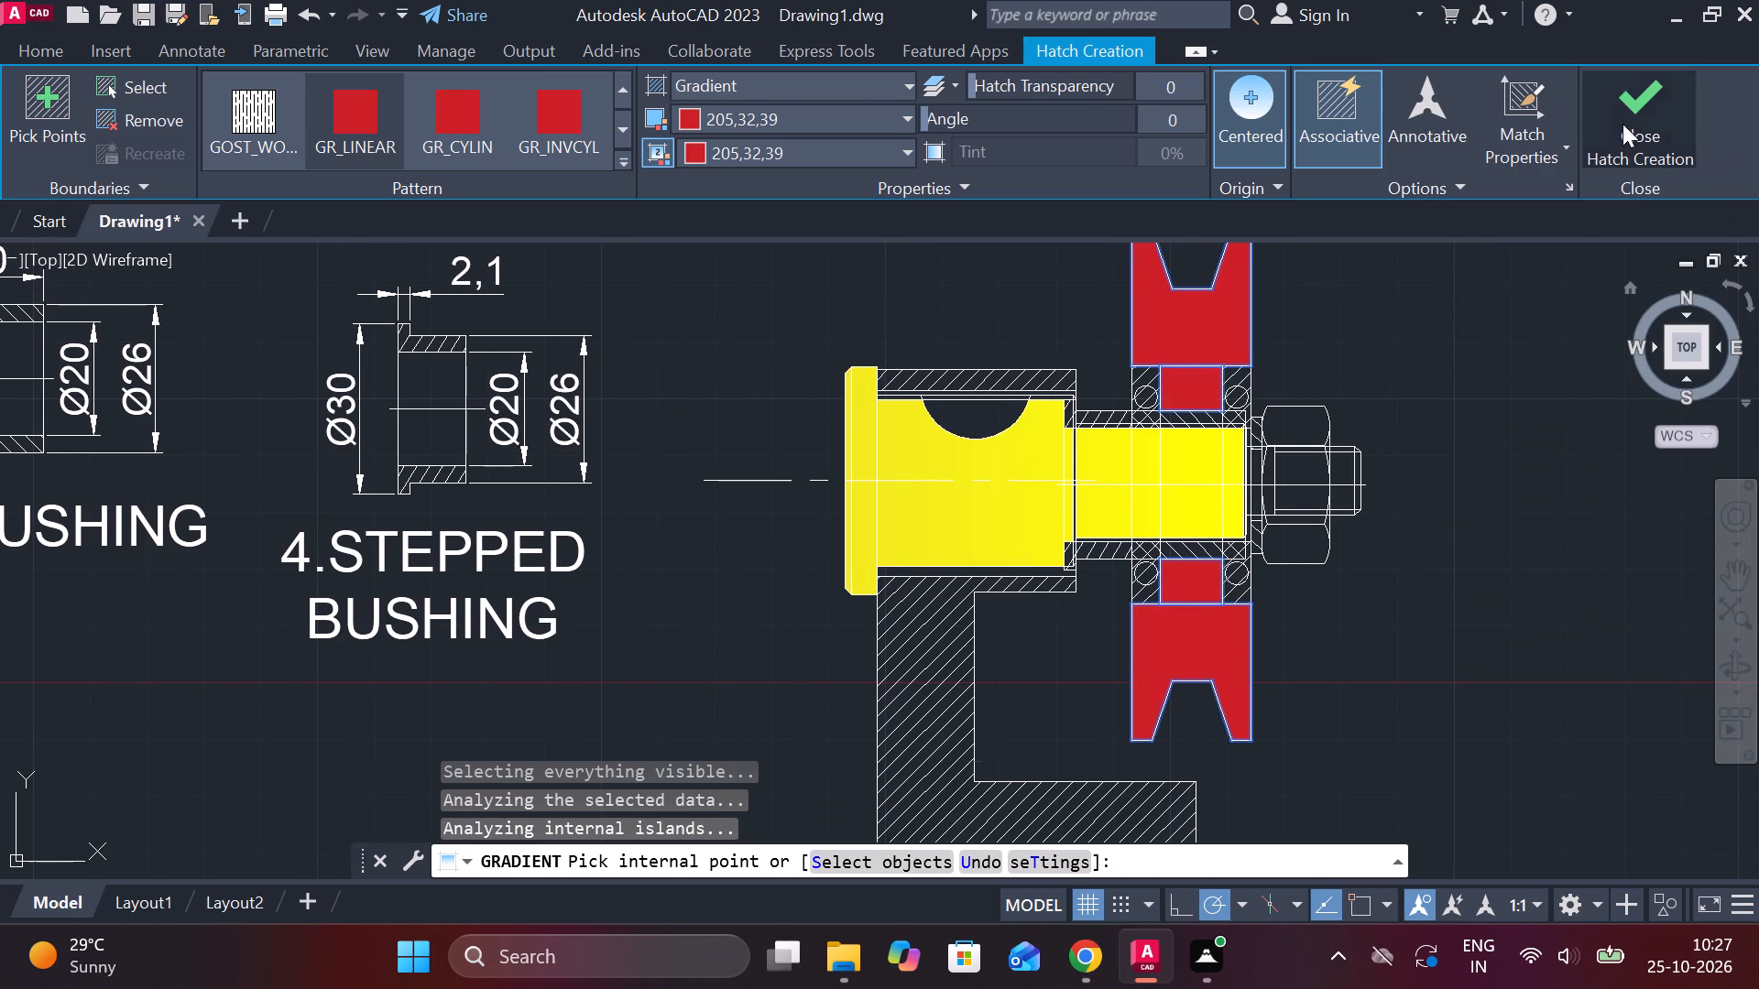
Fill the assembly's bracket and the housing wall above the shaft with a linear gradient using colour 8 for both colours.
scroll(1365, 469, down, 2)
middle_drag(1420, 490, 1236, 492)
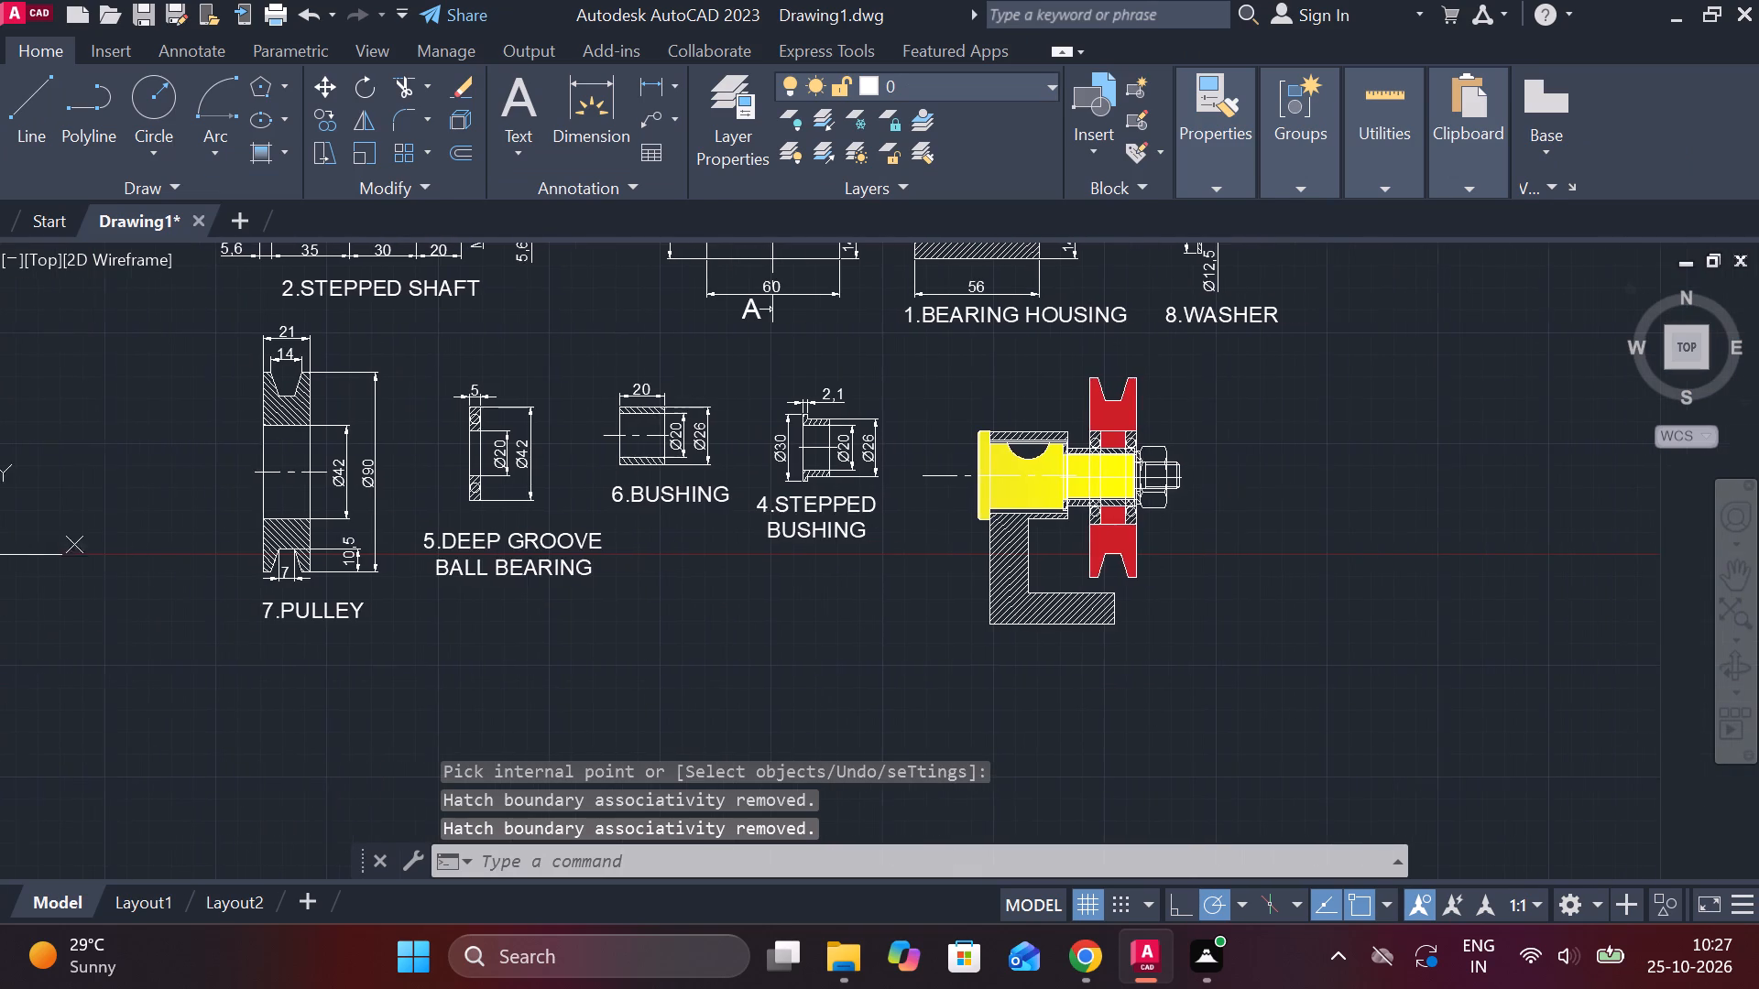
scroll(1216, 480, up, 1)
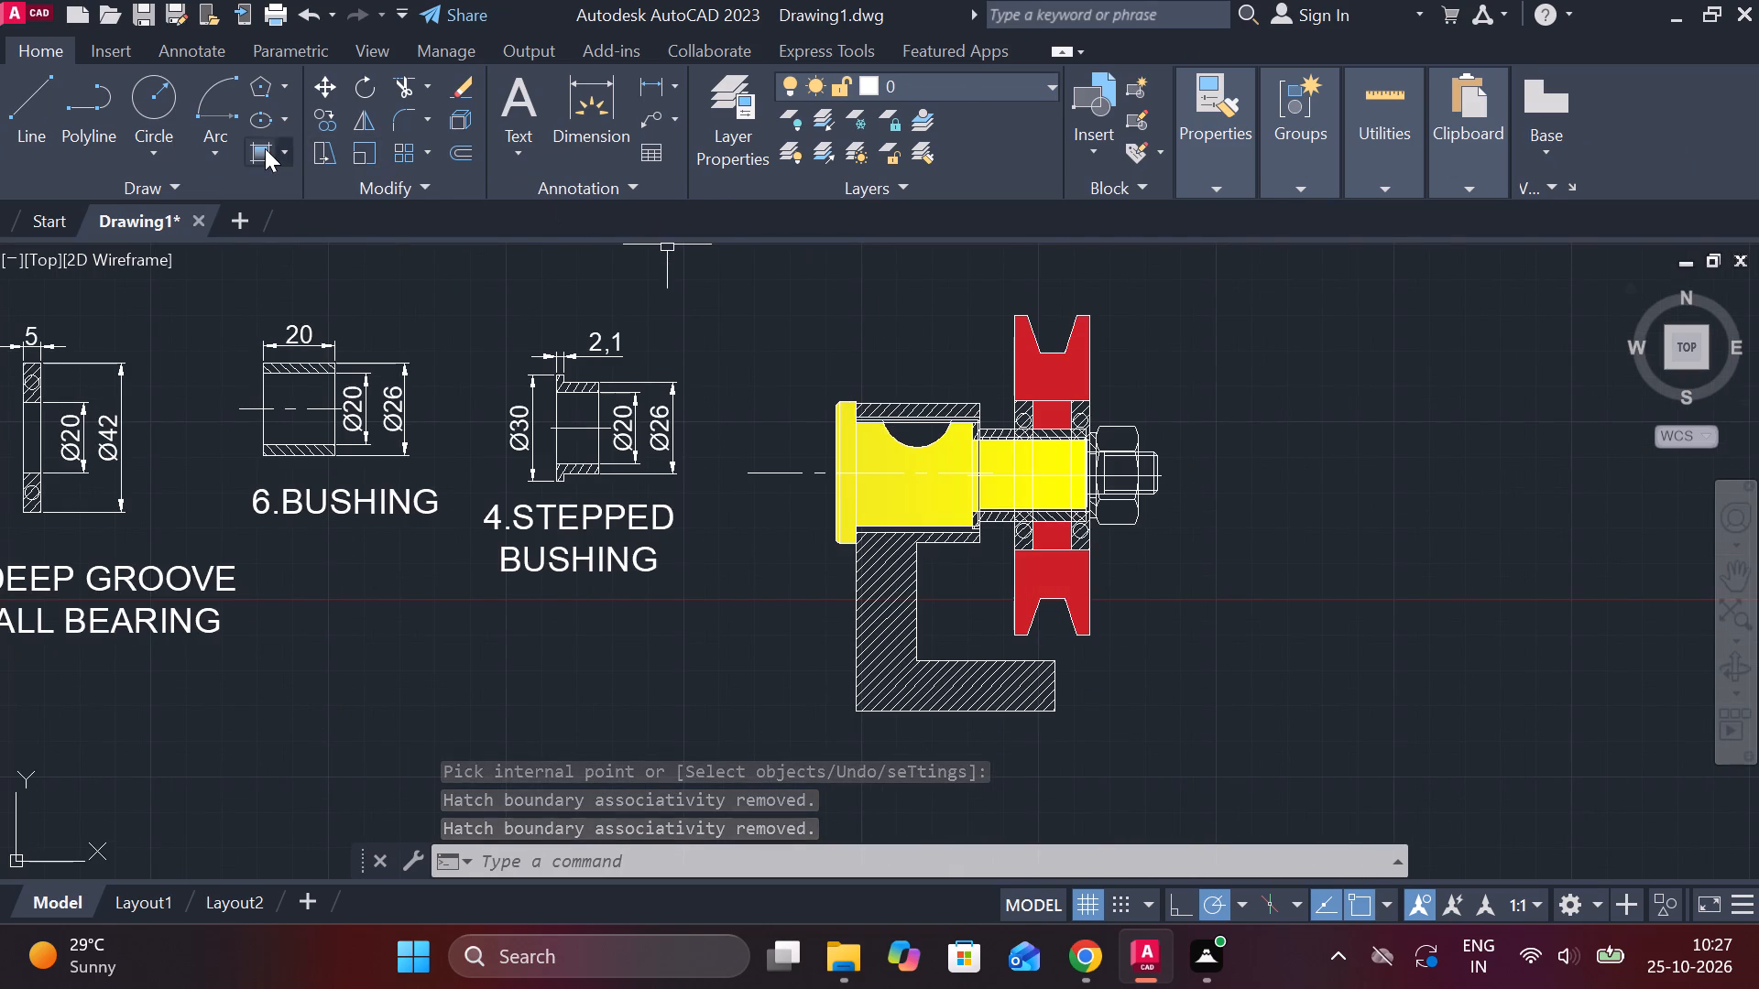
click(265, 148)
click(858, 124)
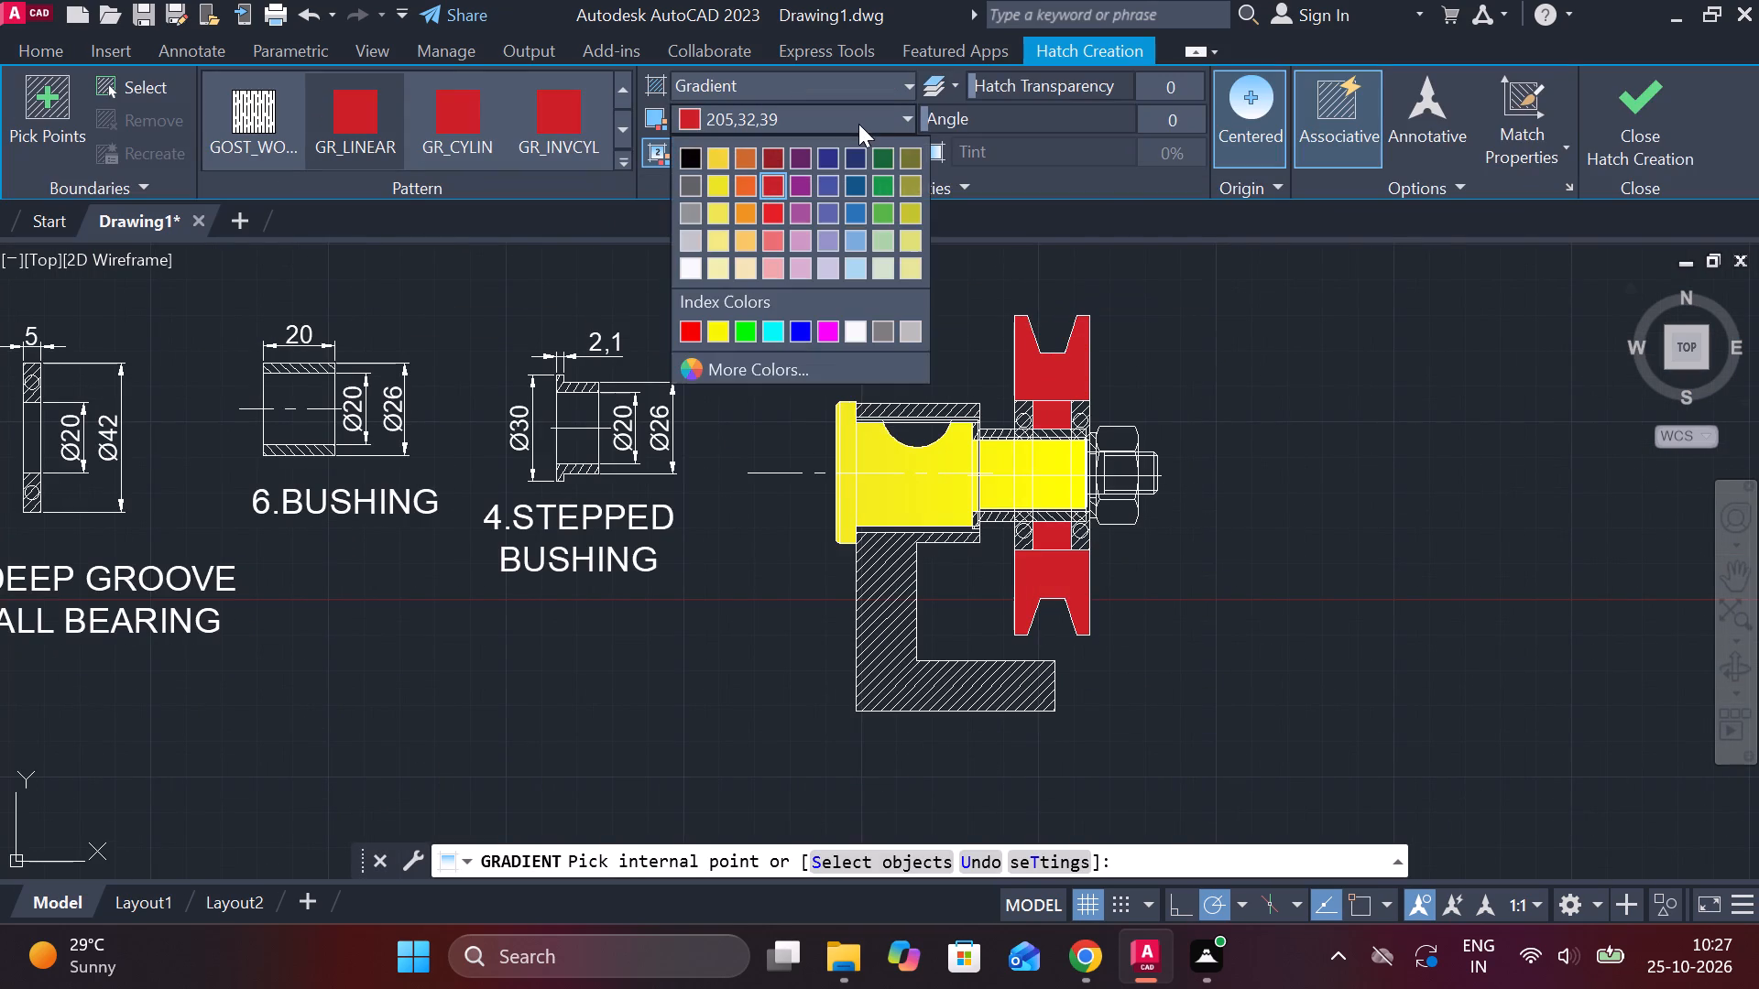
click(879, 330)
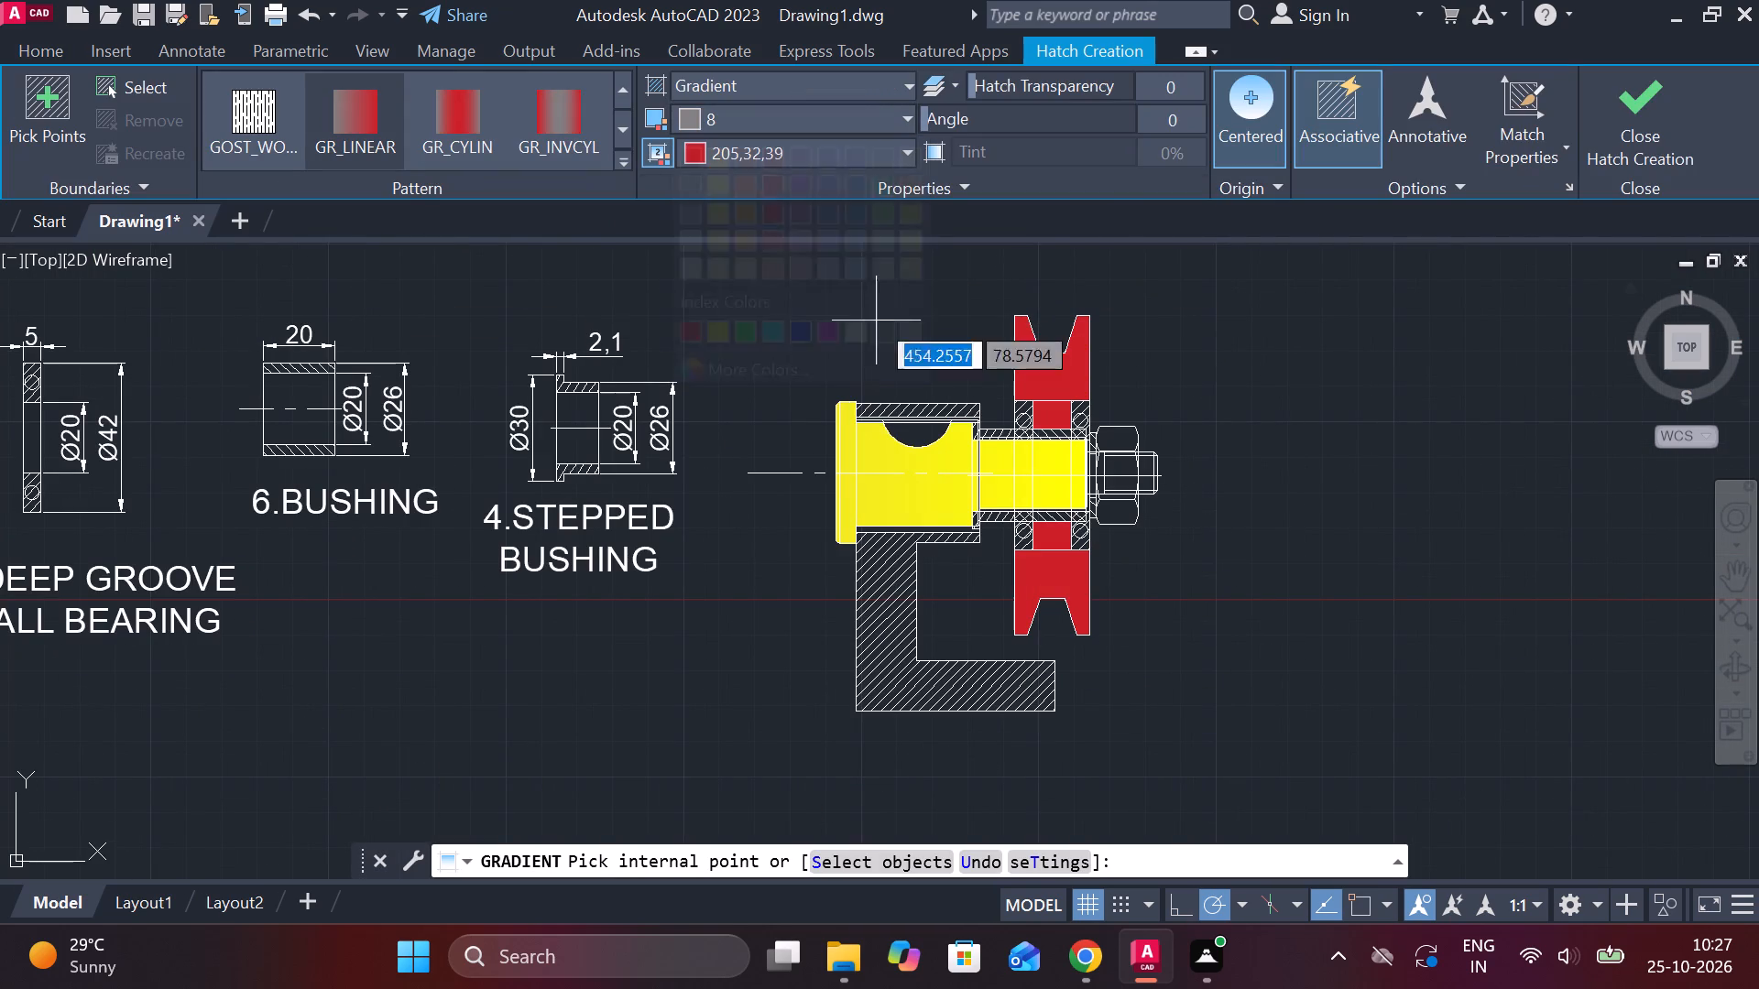
click(787, 158)
click(885, 354)
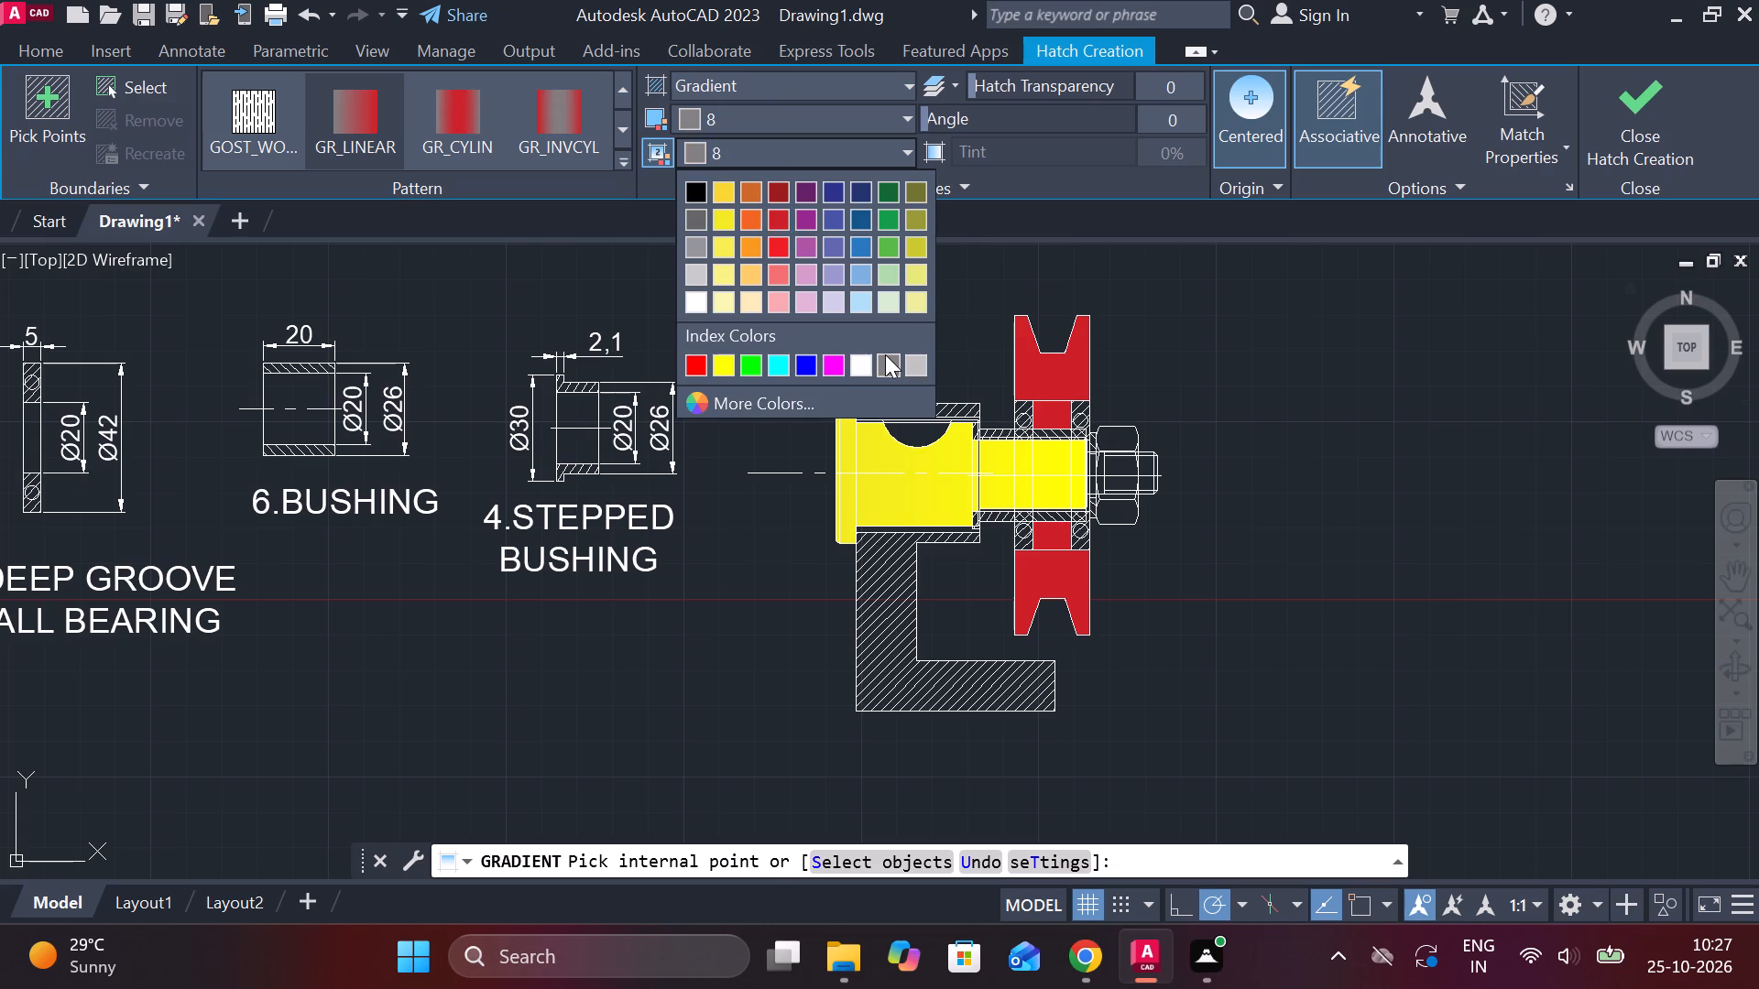
click(879, 631)
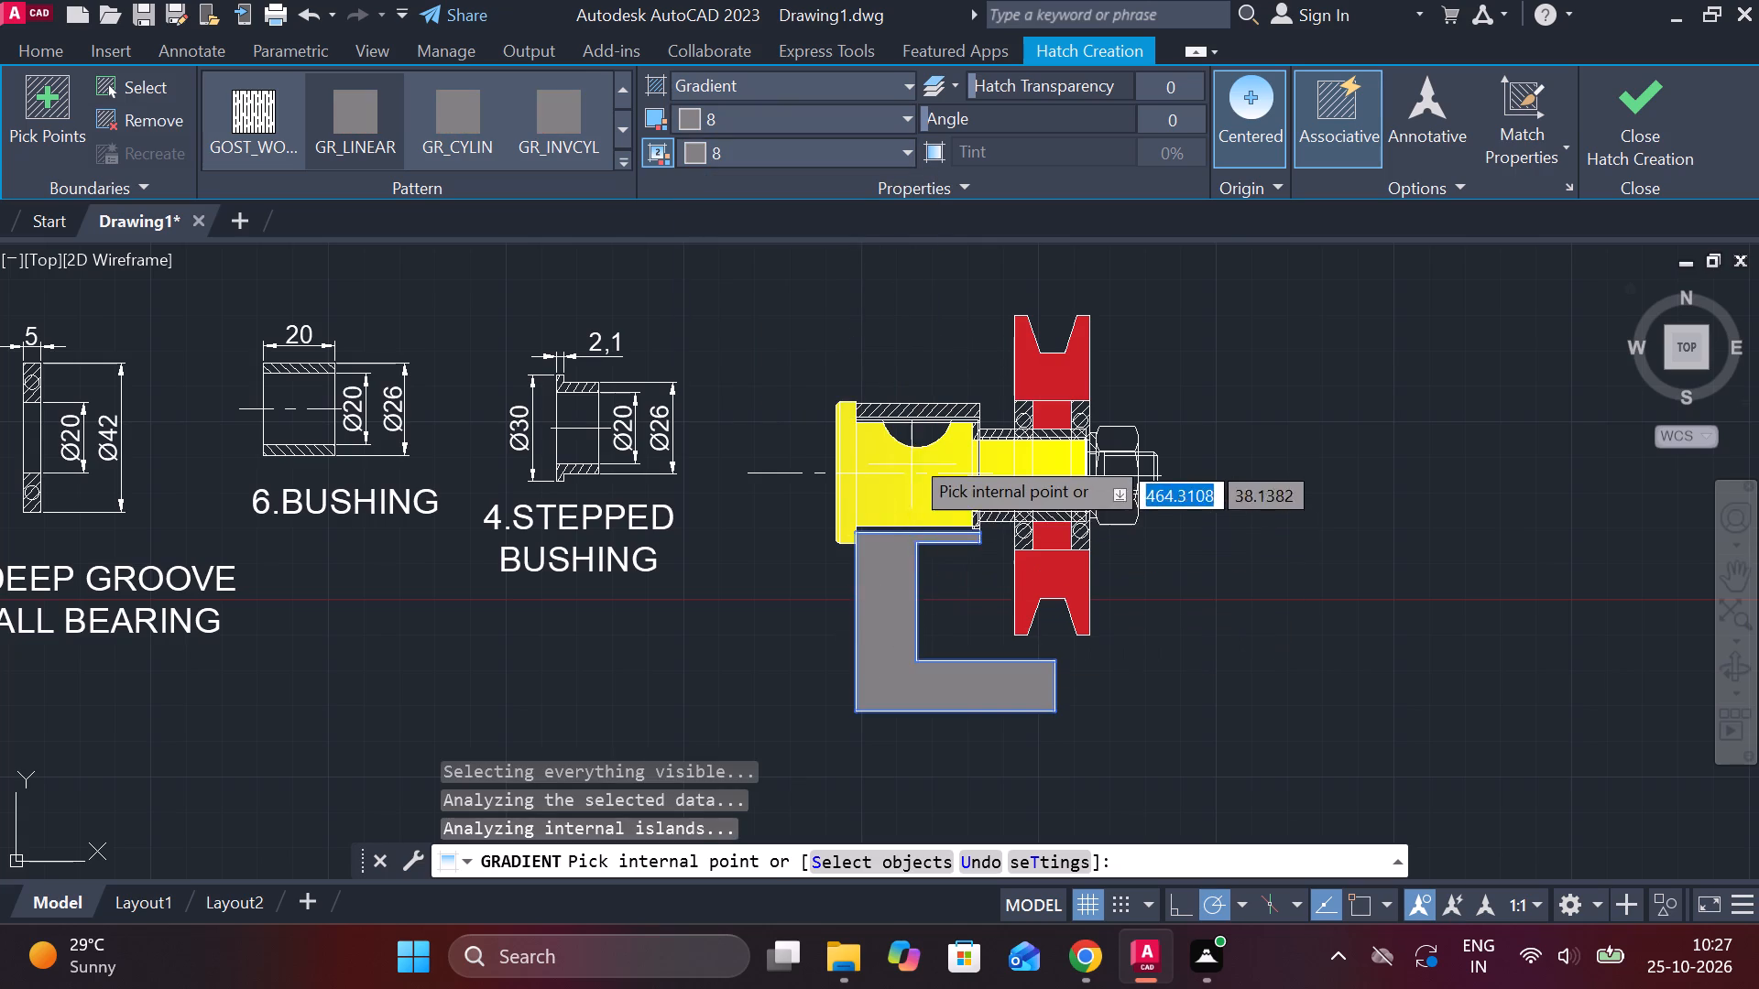
scroll(903, 425, up, 3)
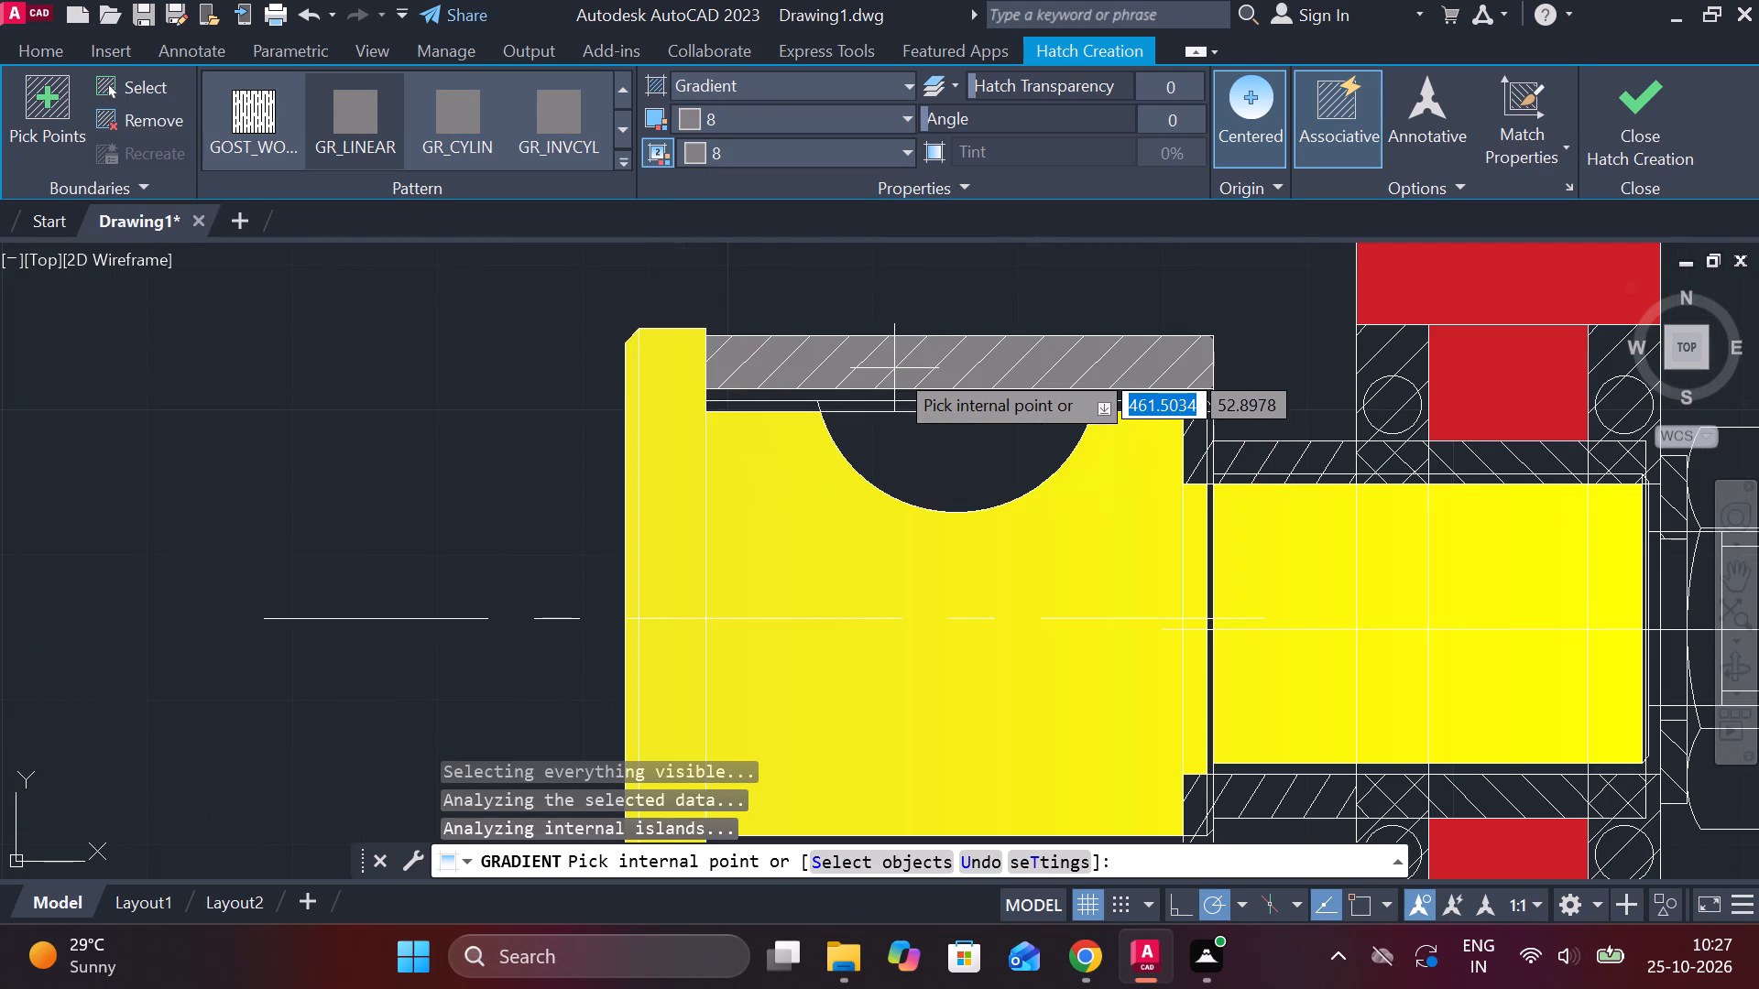
click(894, 368)
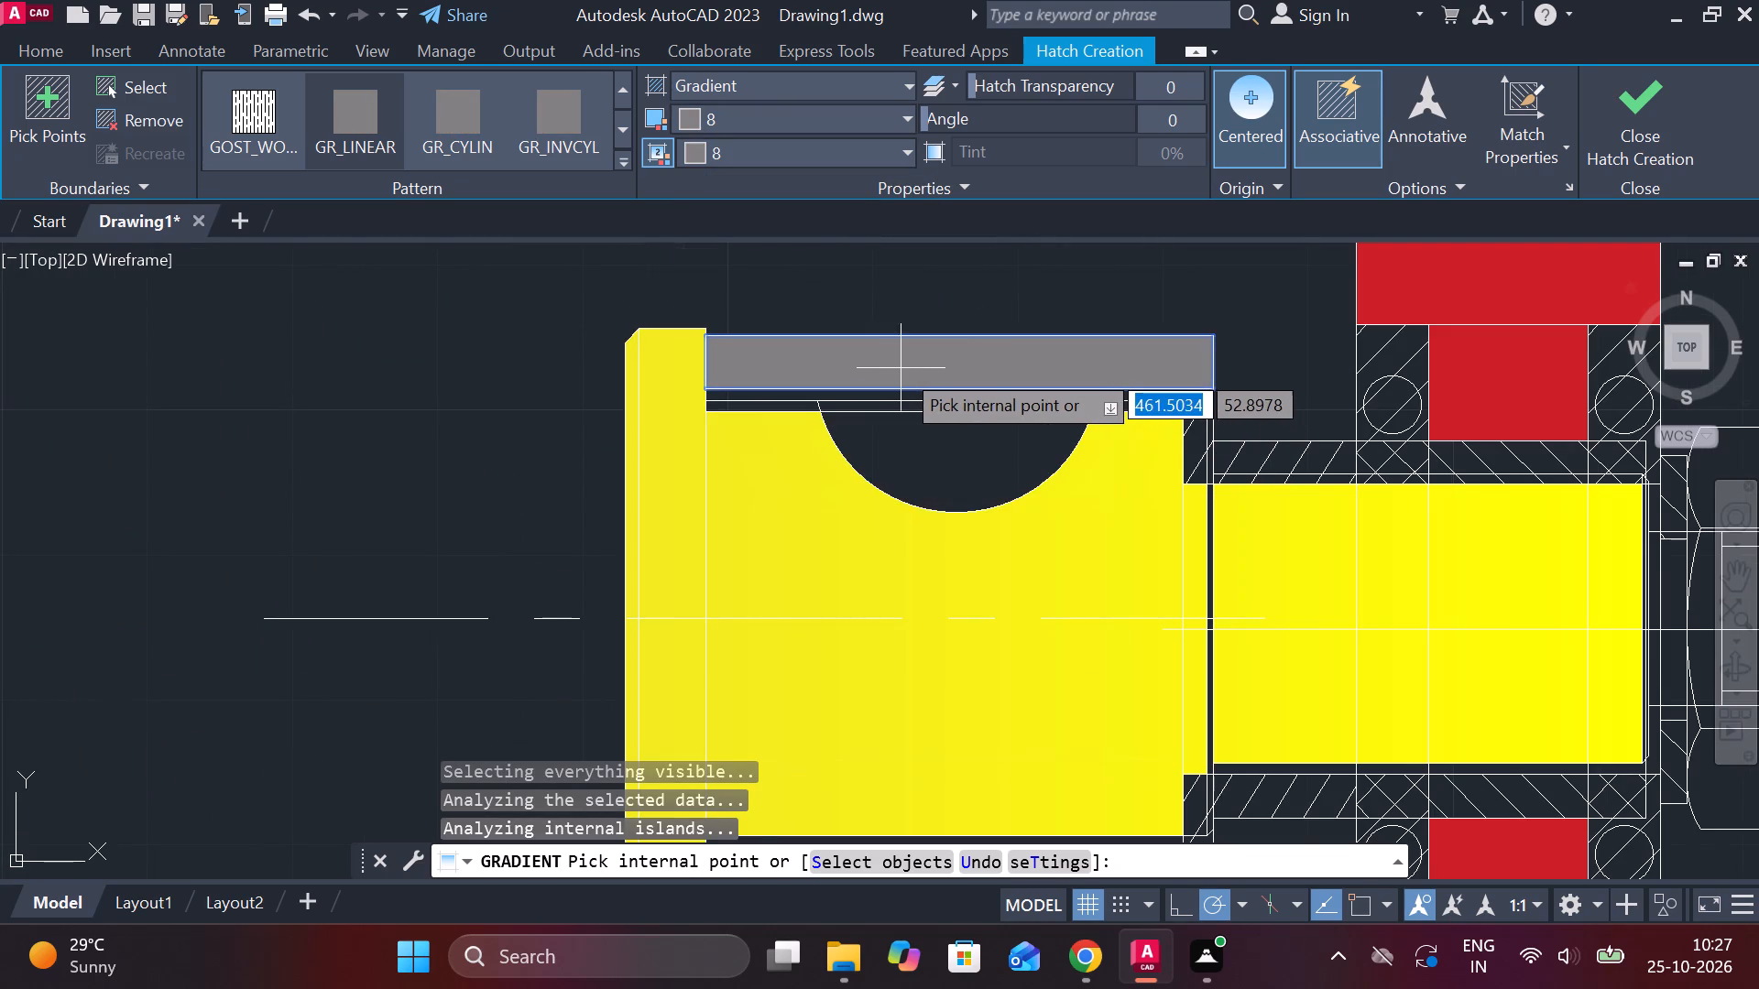
click(1626, 107)
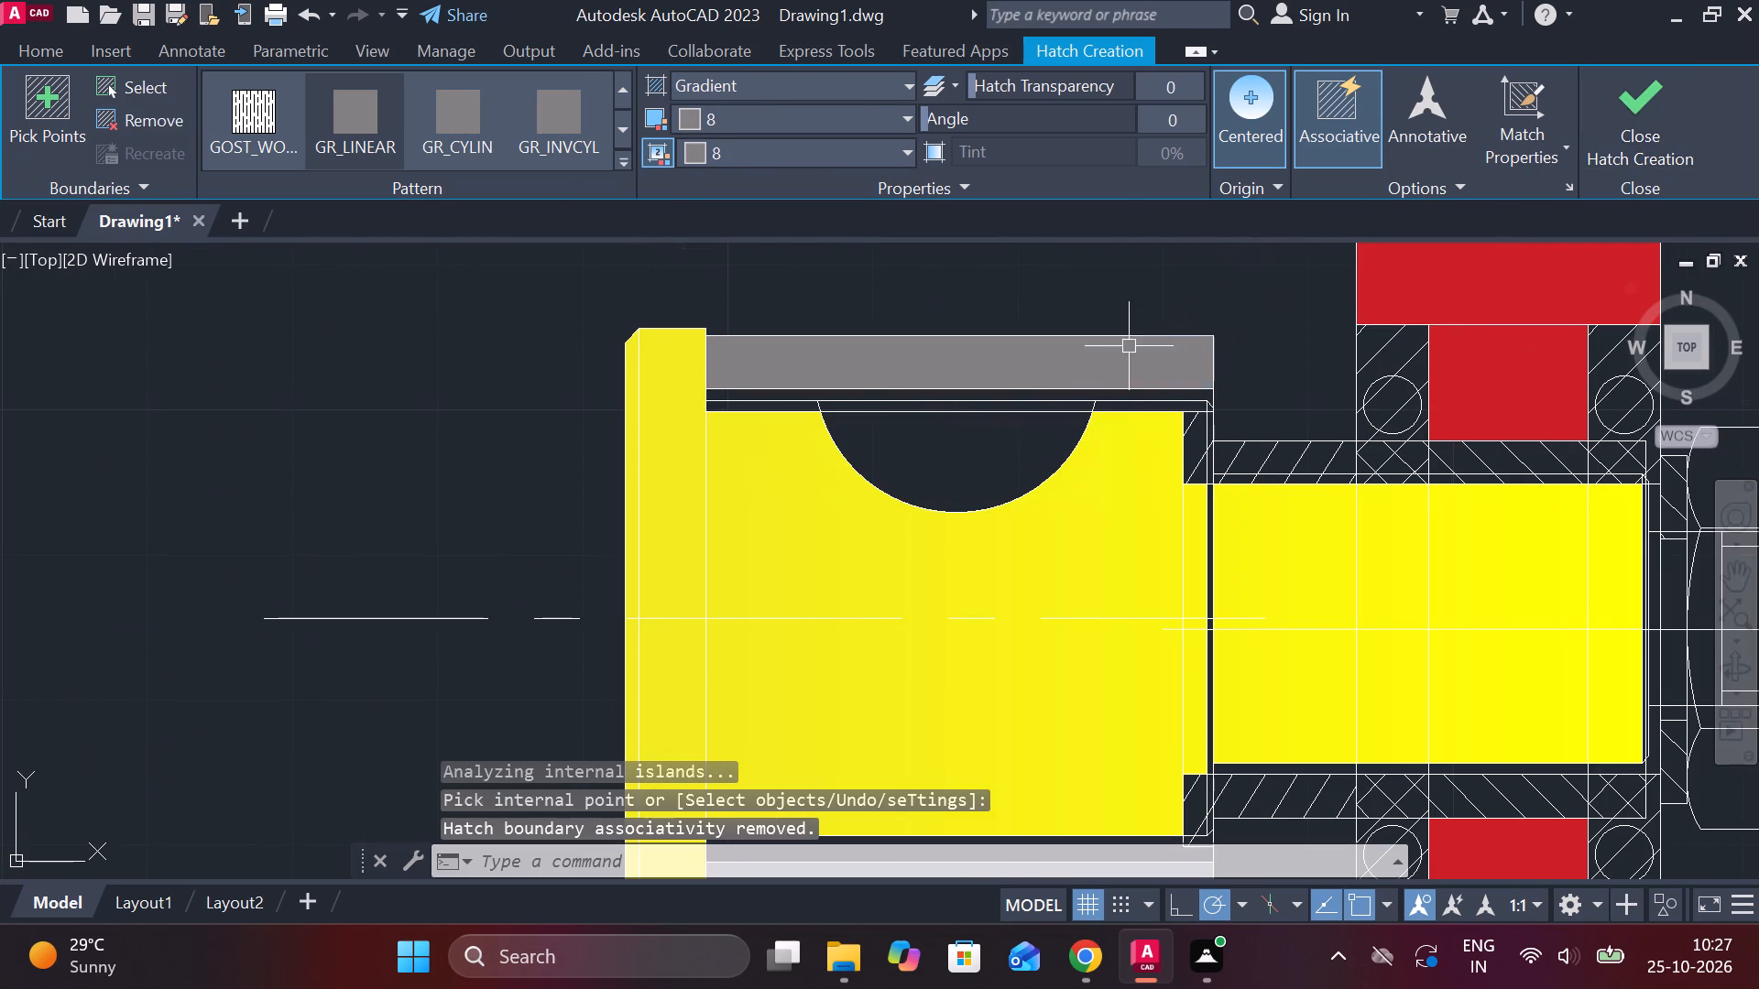
Fill the shaft's half-round recess, including its thin top strip, with a gradient using red 205,32,39 for both colours.
click(268, 152)
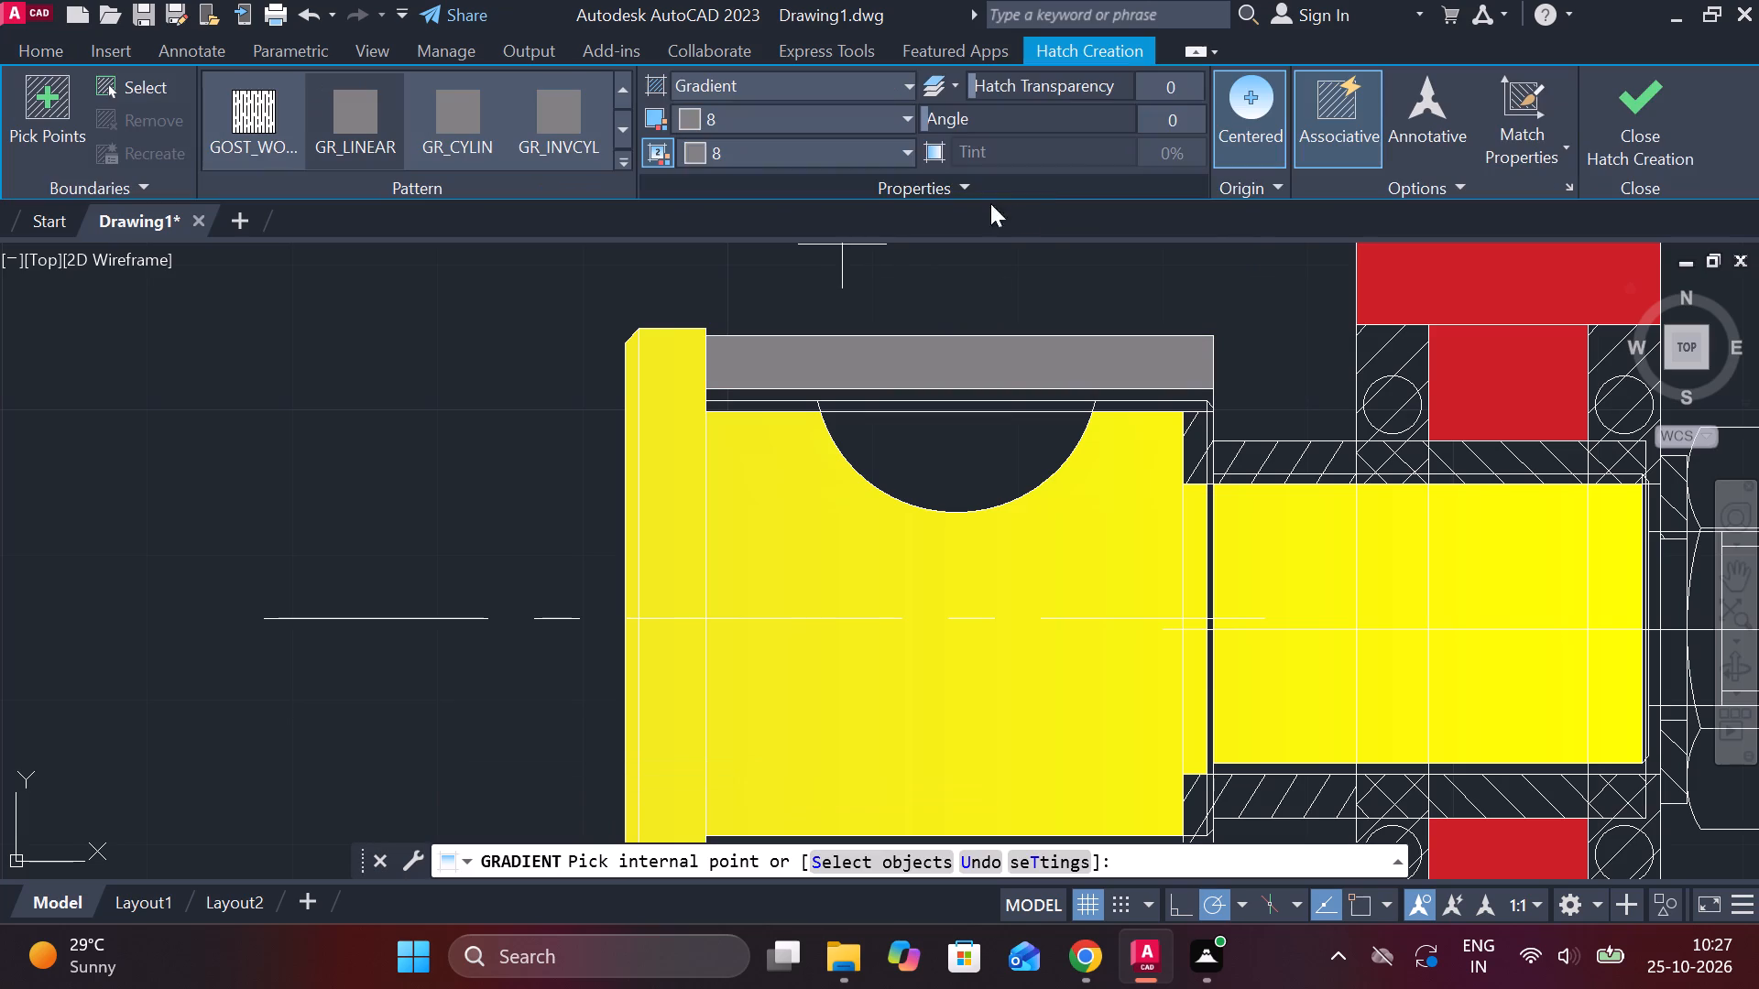
click(792, 120)
click(779, 188)
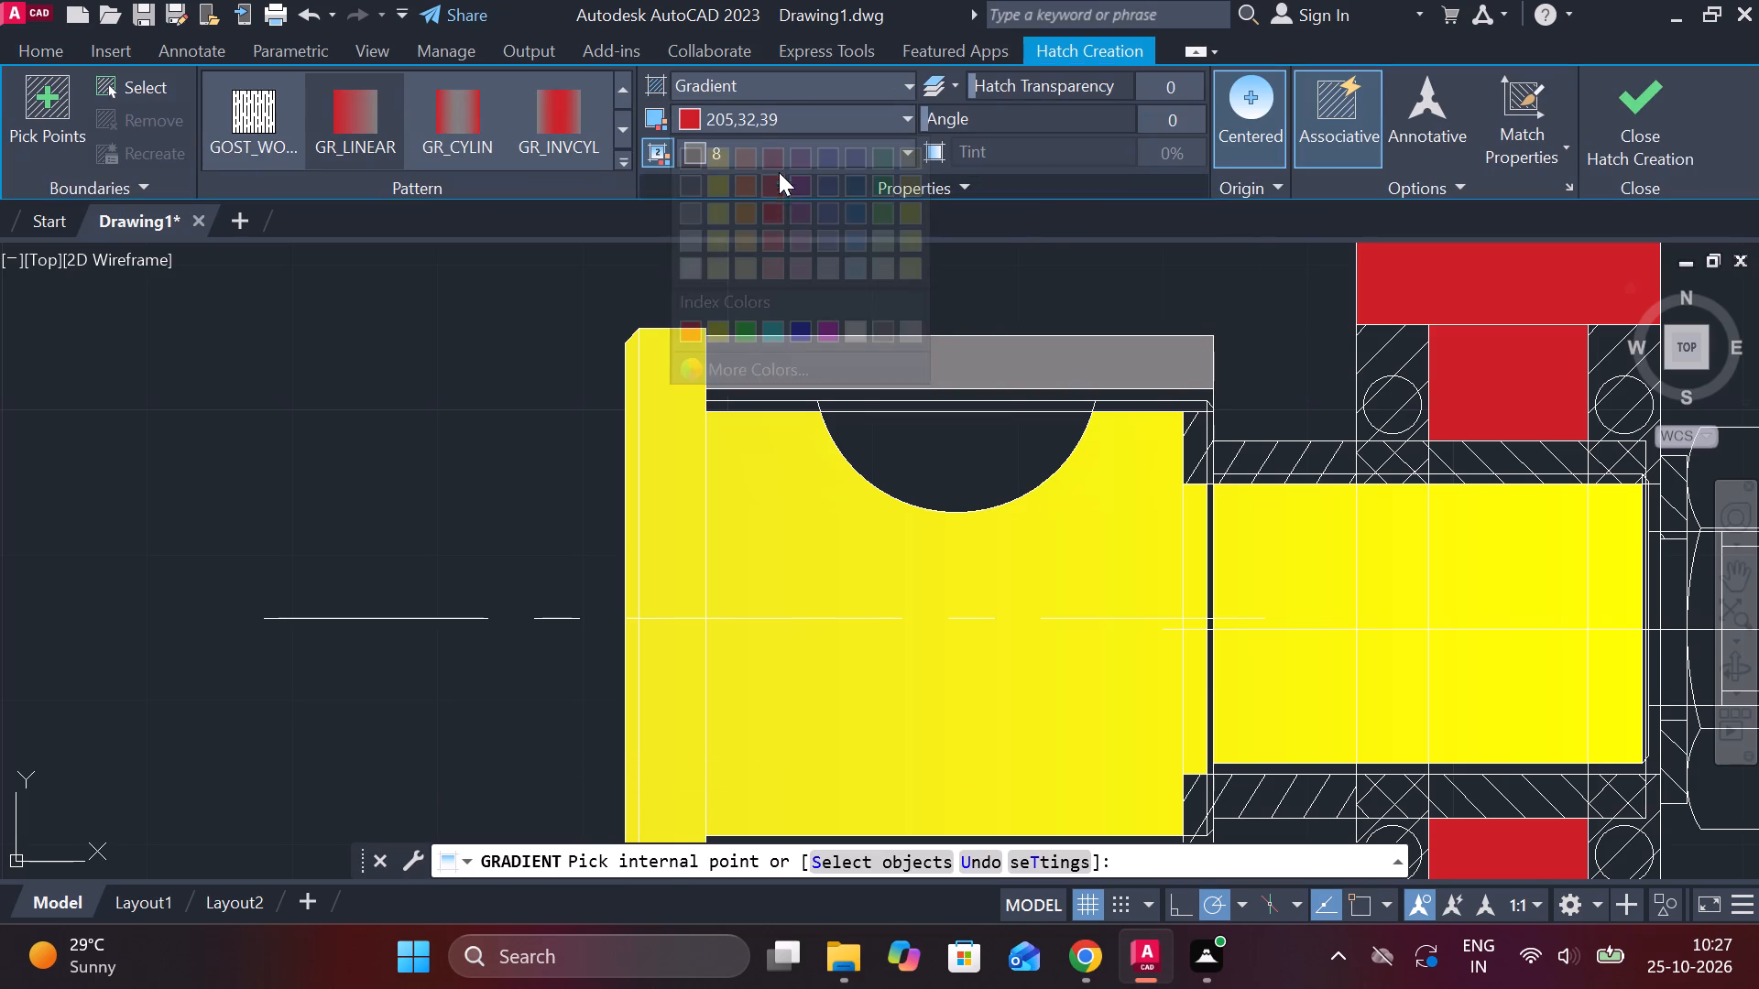
click(775, 151)
click(771, 226)
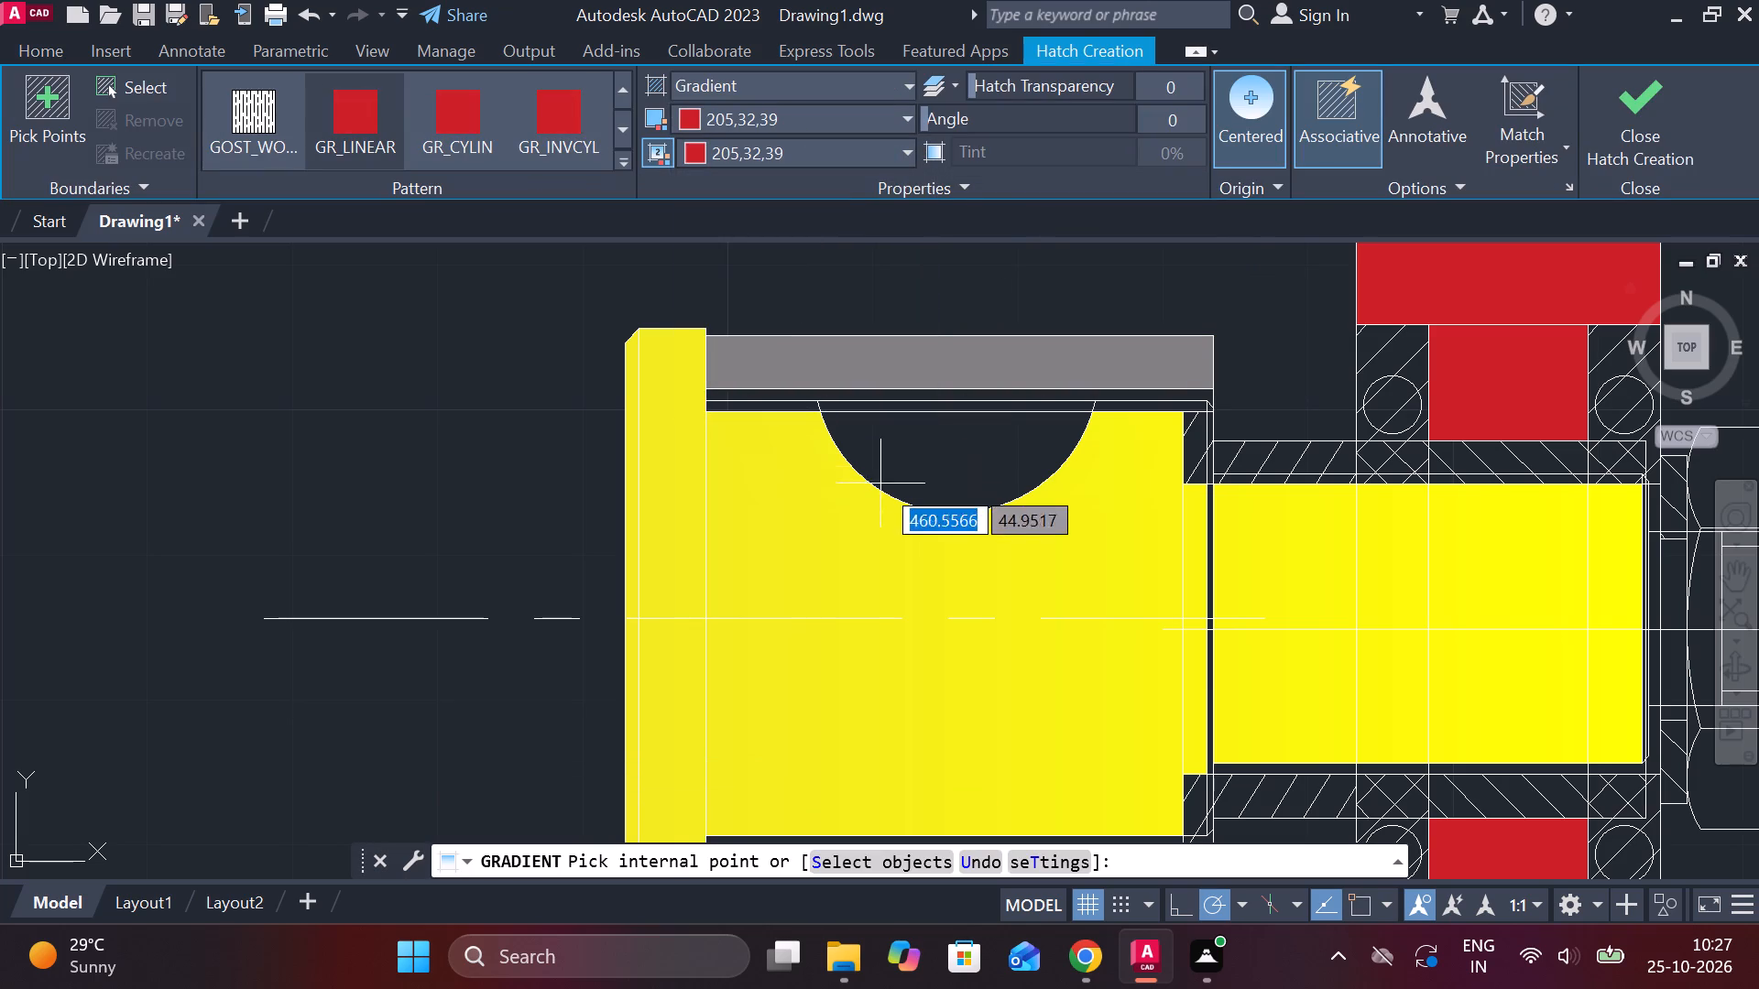
click(934, 473)
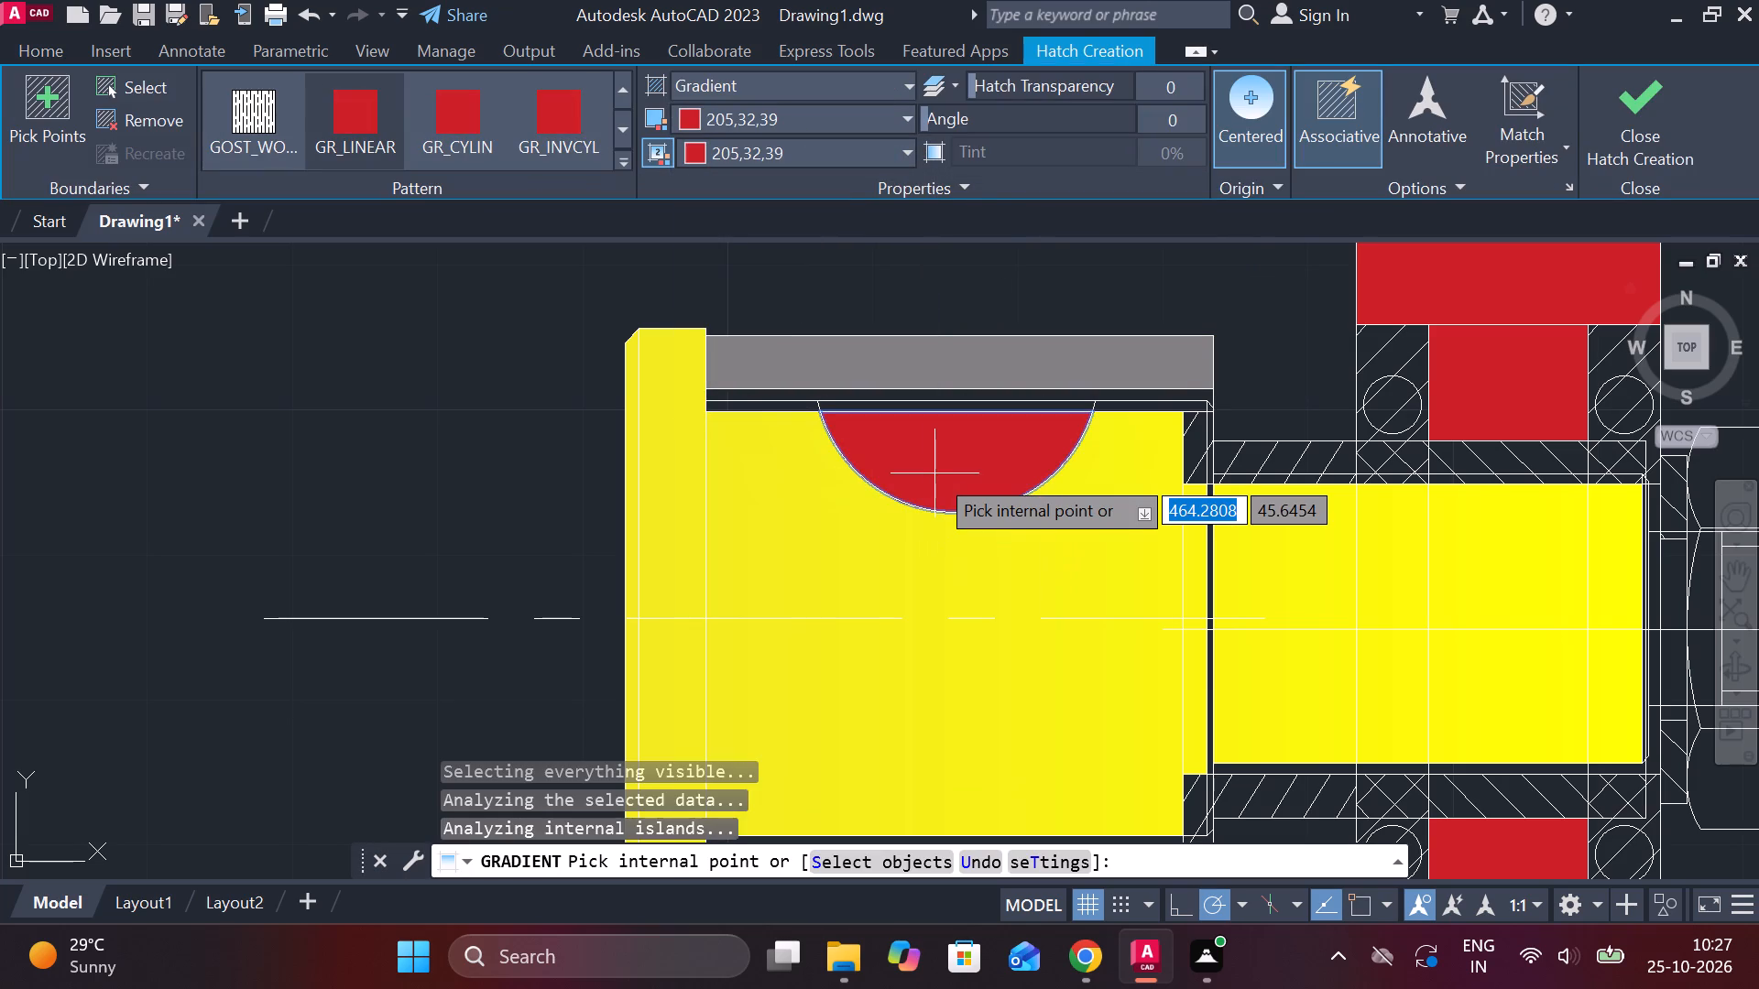
click(911, 405)
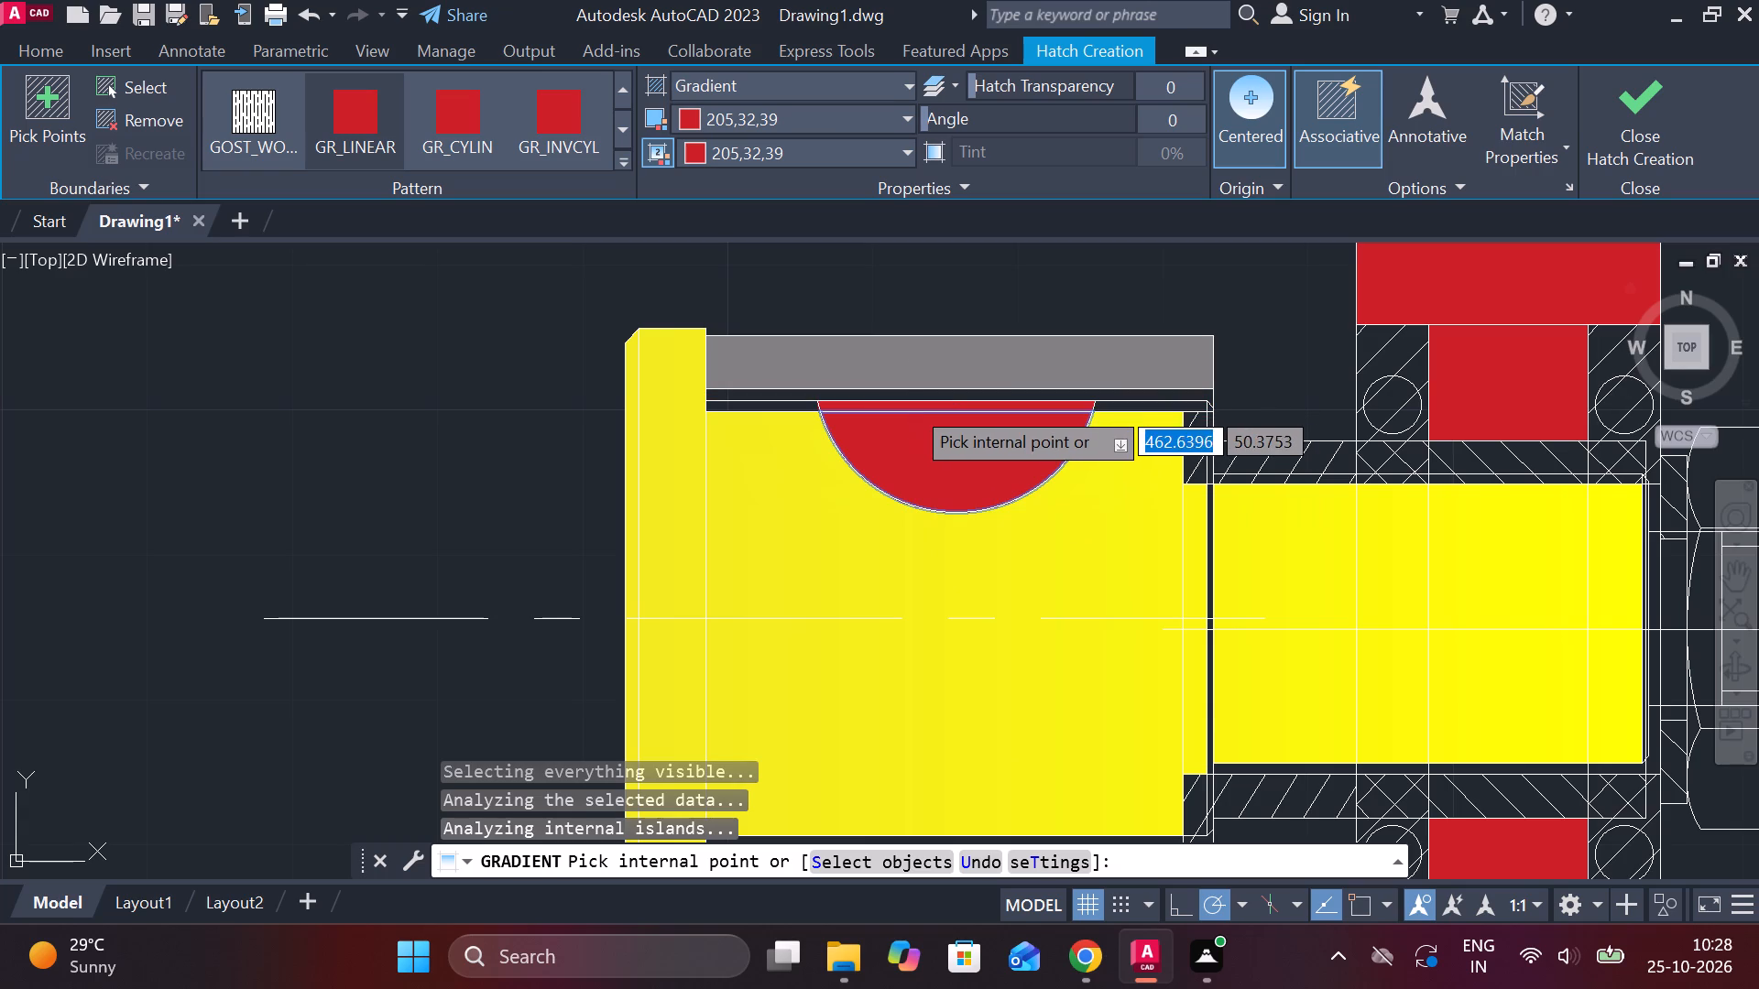
click(1596, 147)
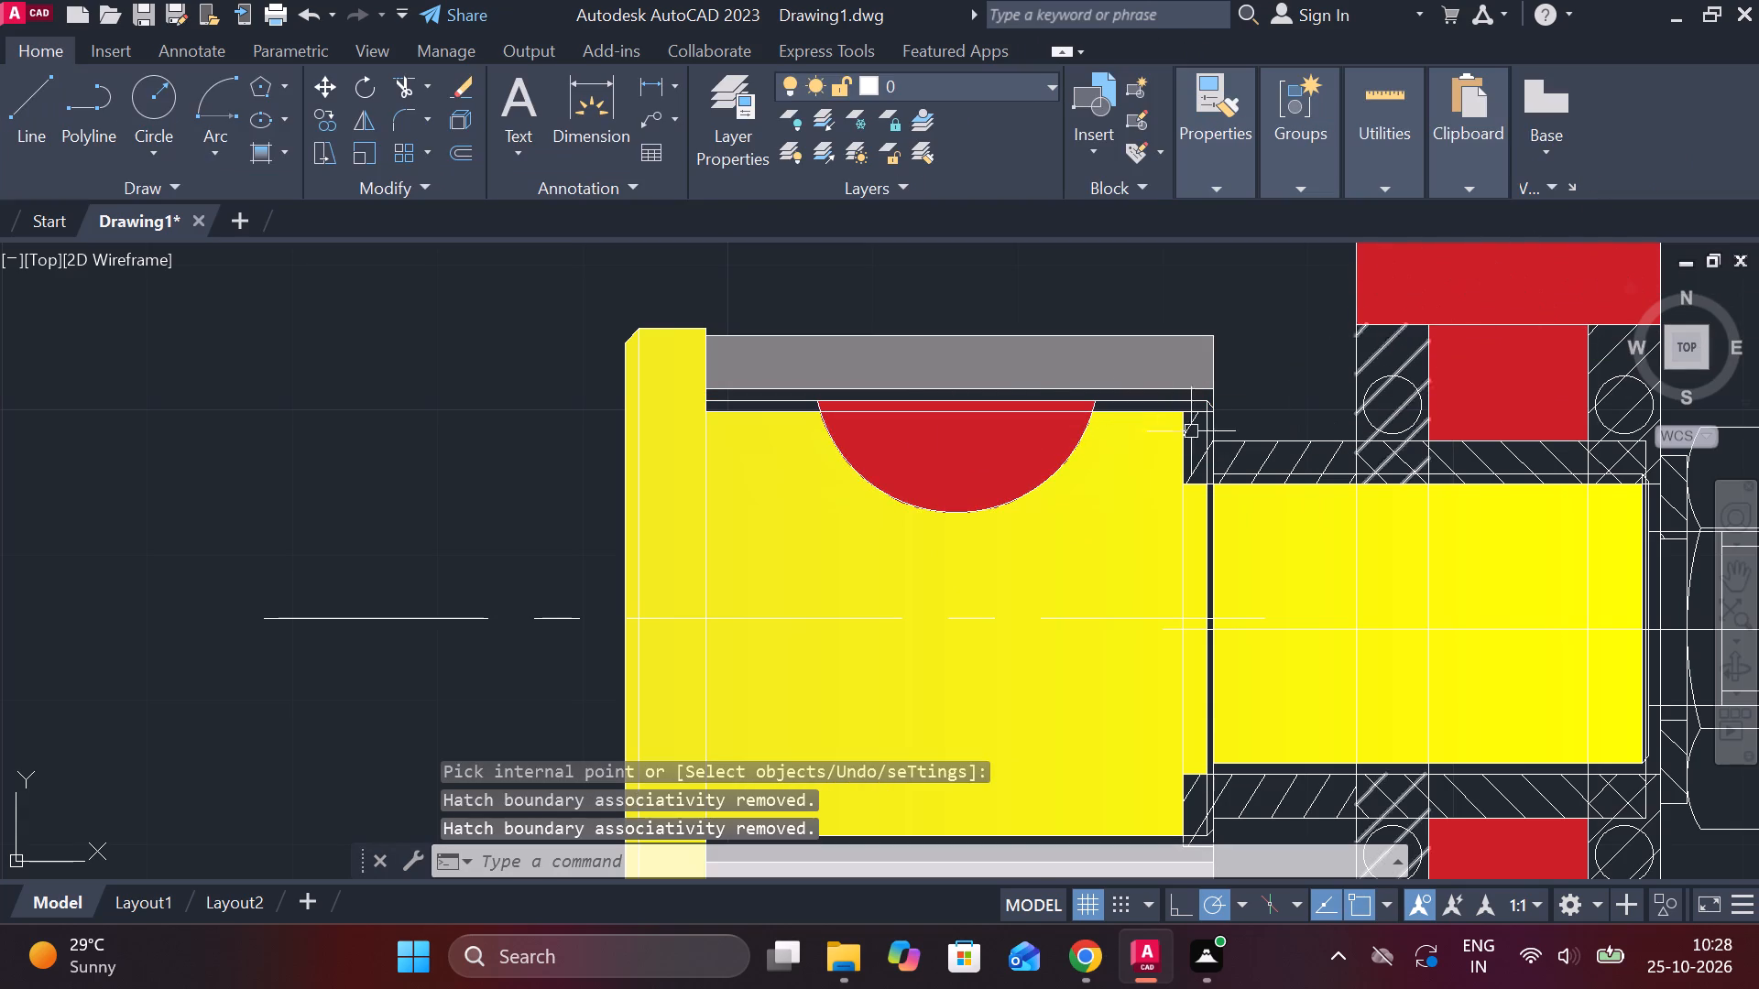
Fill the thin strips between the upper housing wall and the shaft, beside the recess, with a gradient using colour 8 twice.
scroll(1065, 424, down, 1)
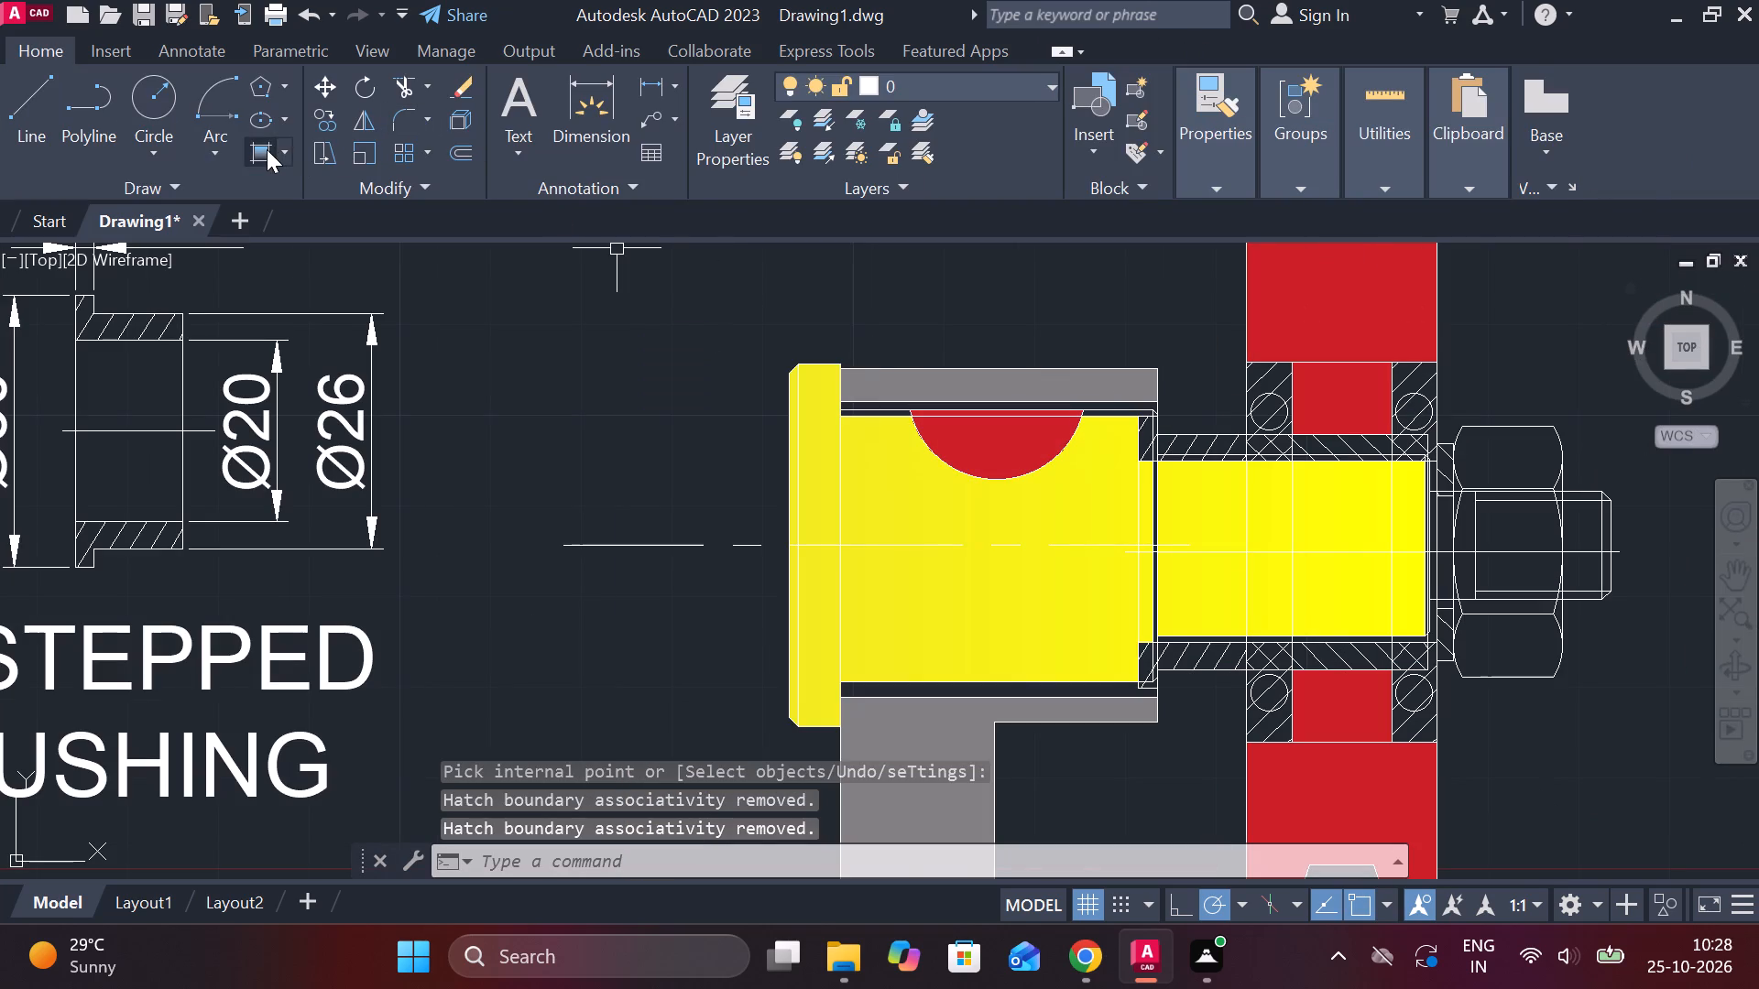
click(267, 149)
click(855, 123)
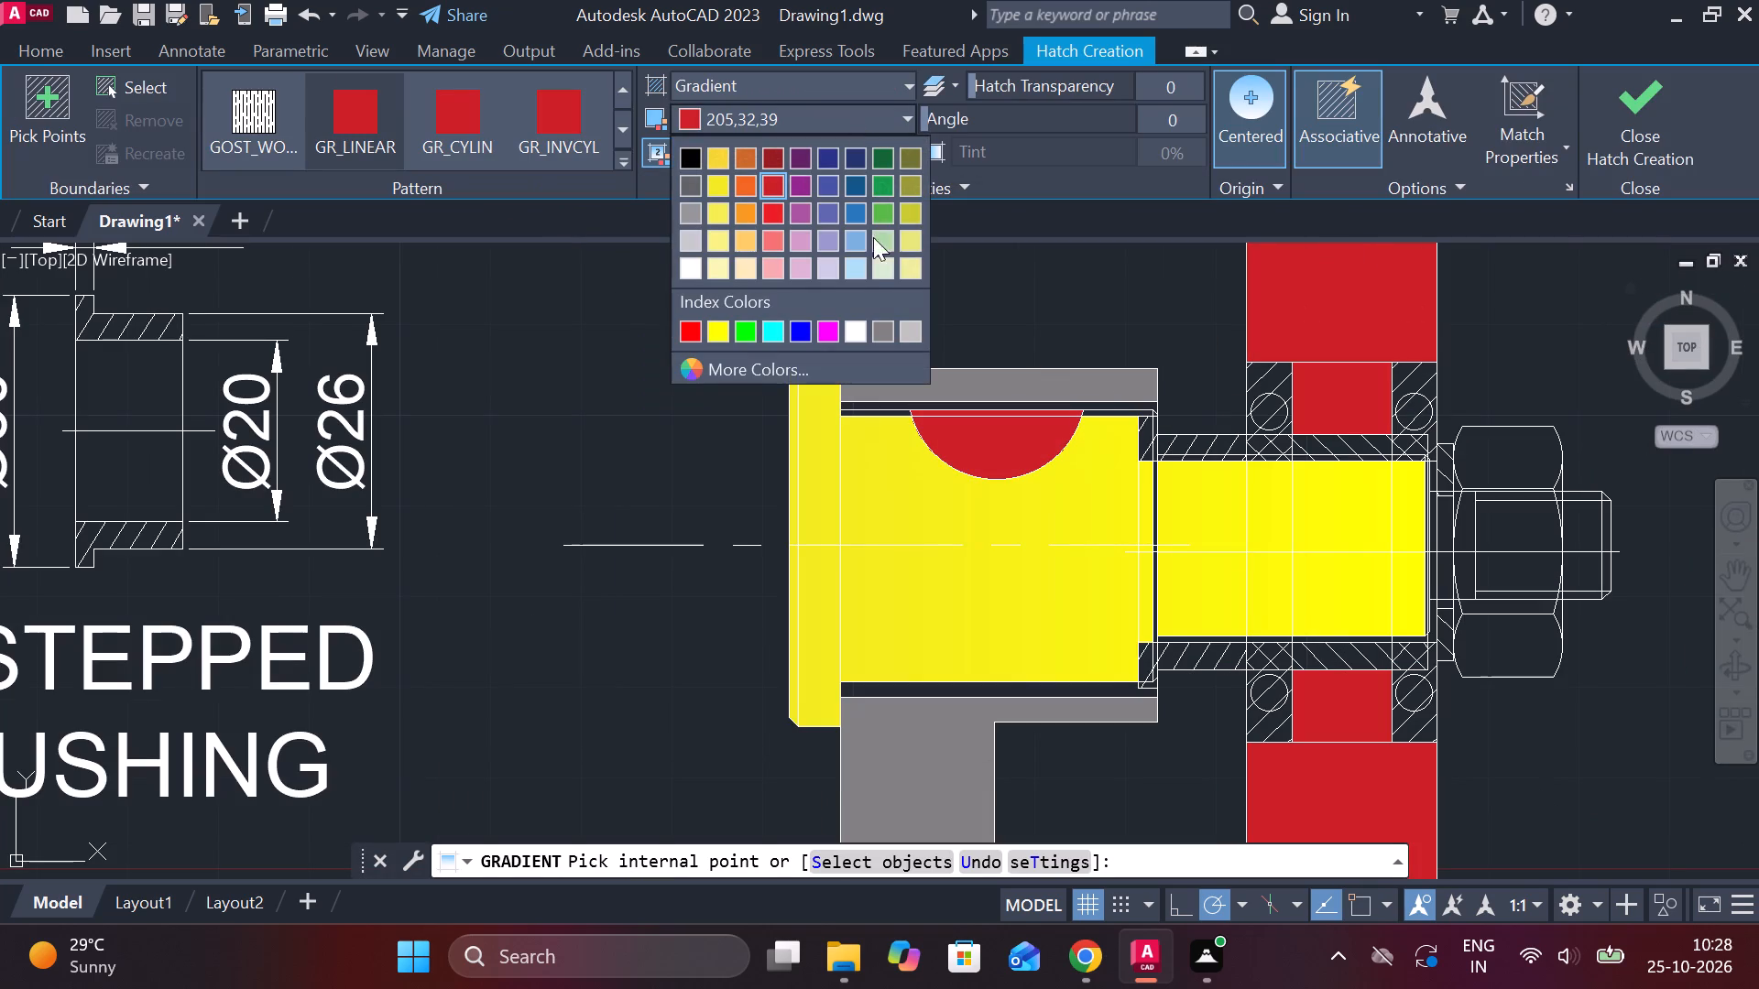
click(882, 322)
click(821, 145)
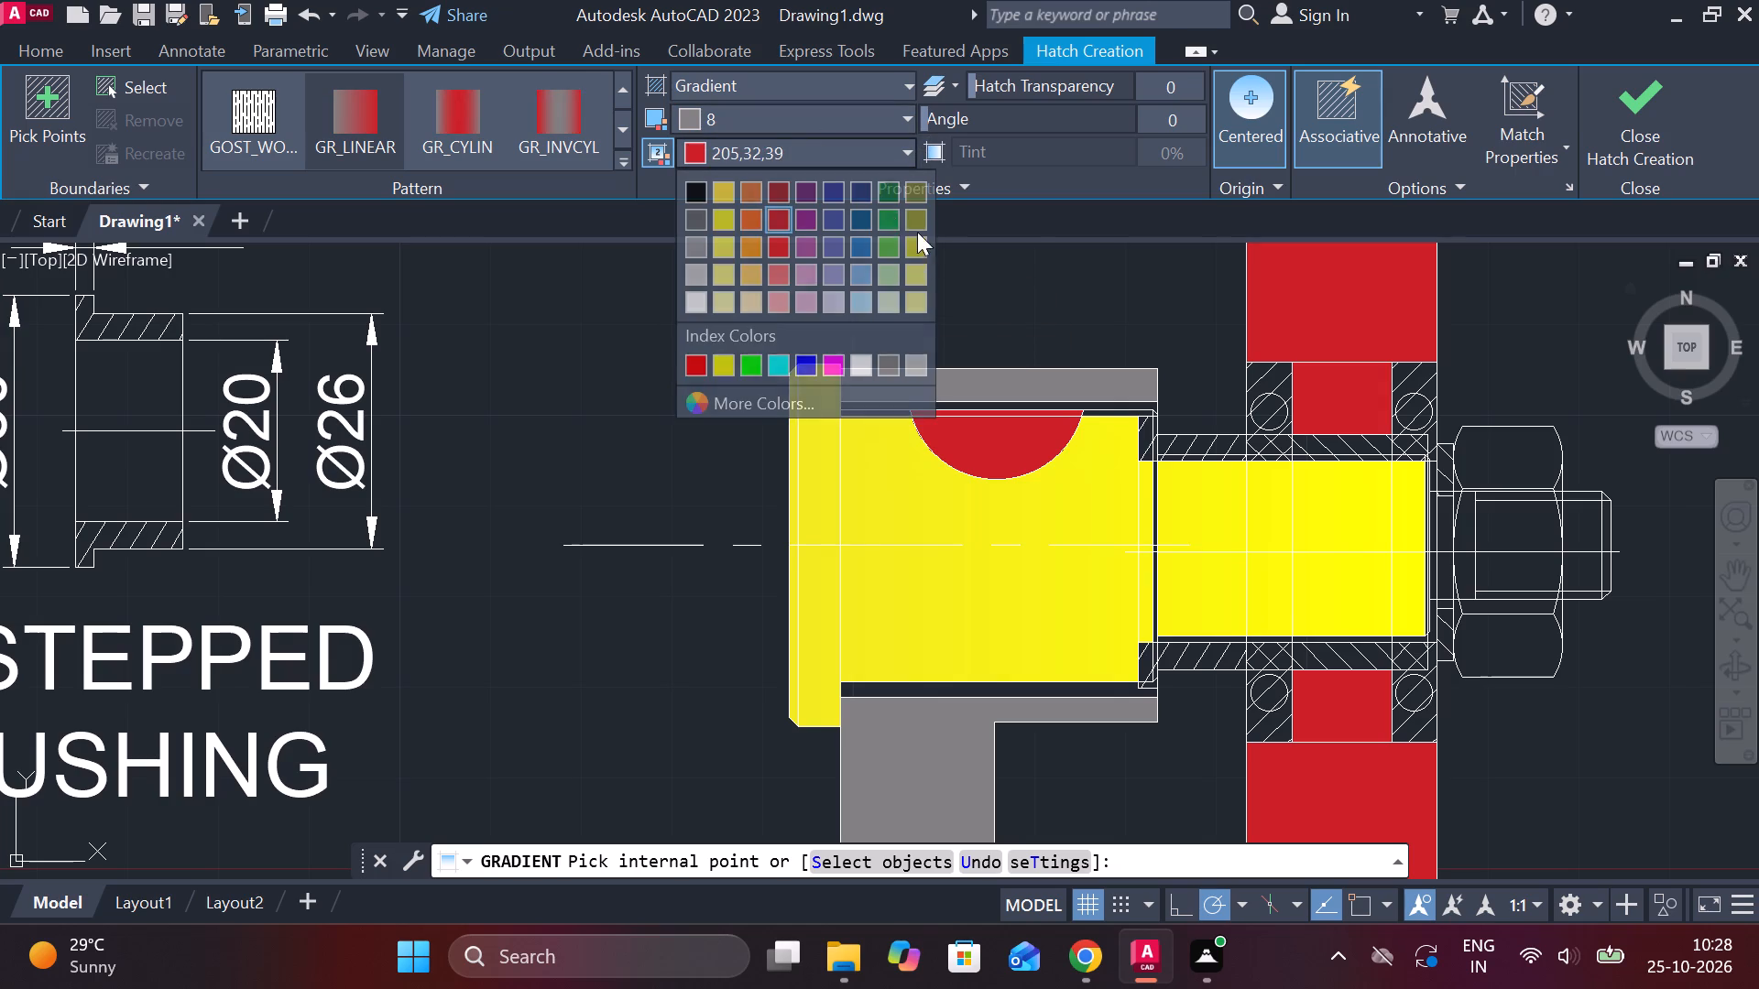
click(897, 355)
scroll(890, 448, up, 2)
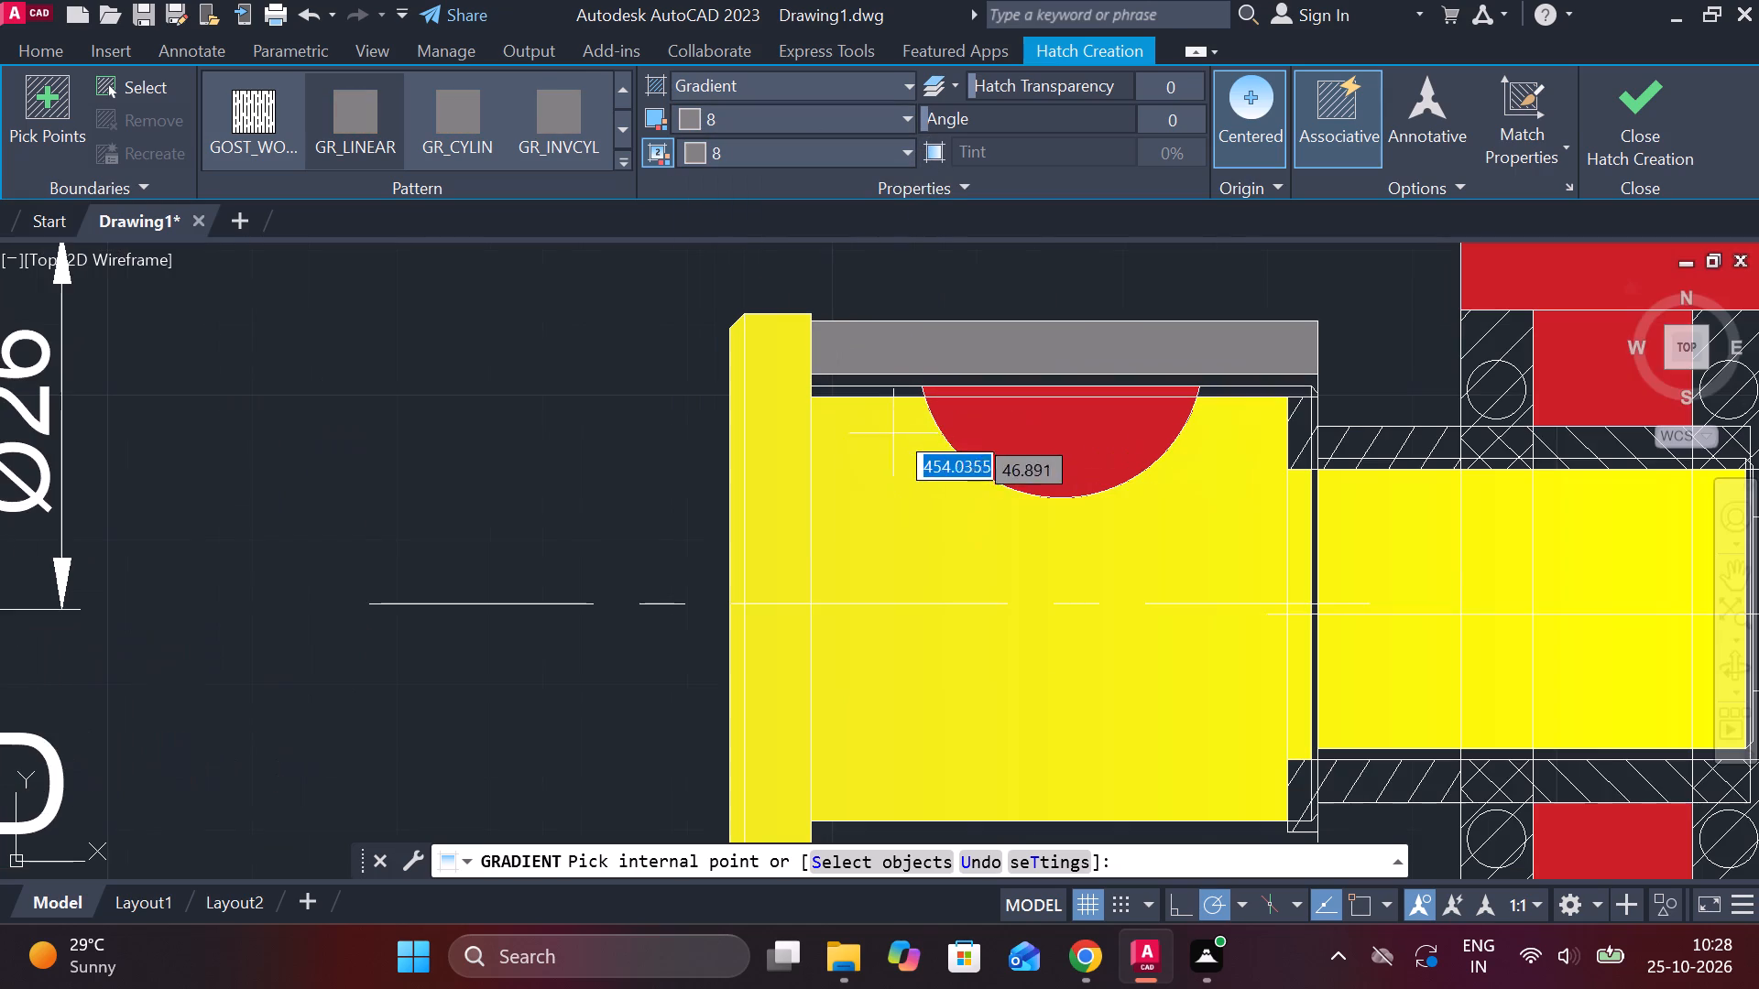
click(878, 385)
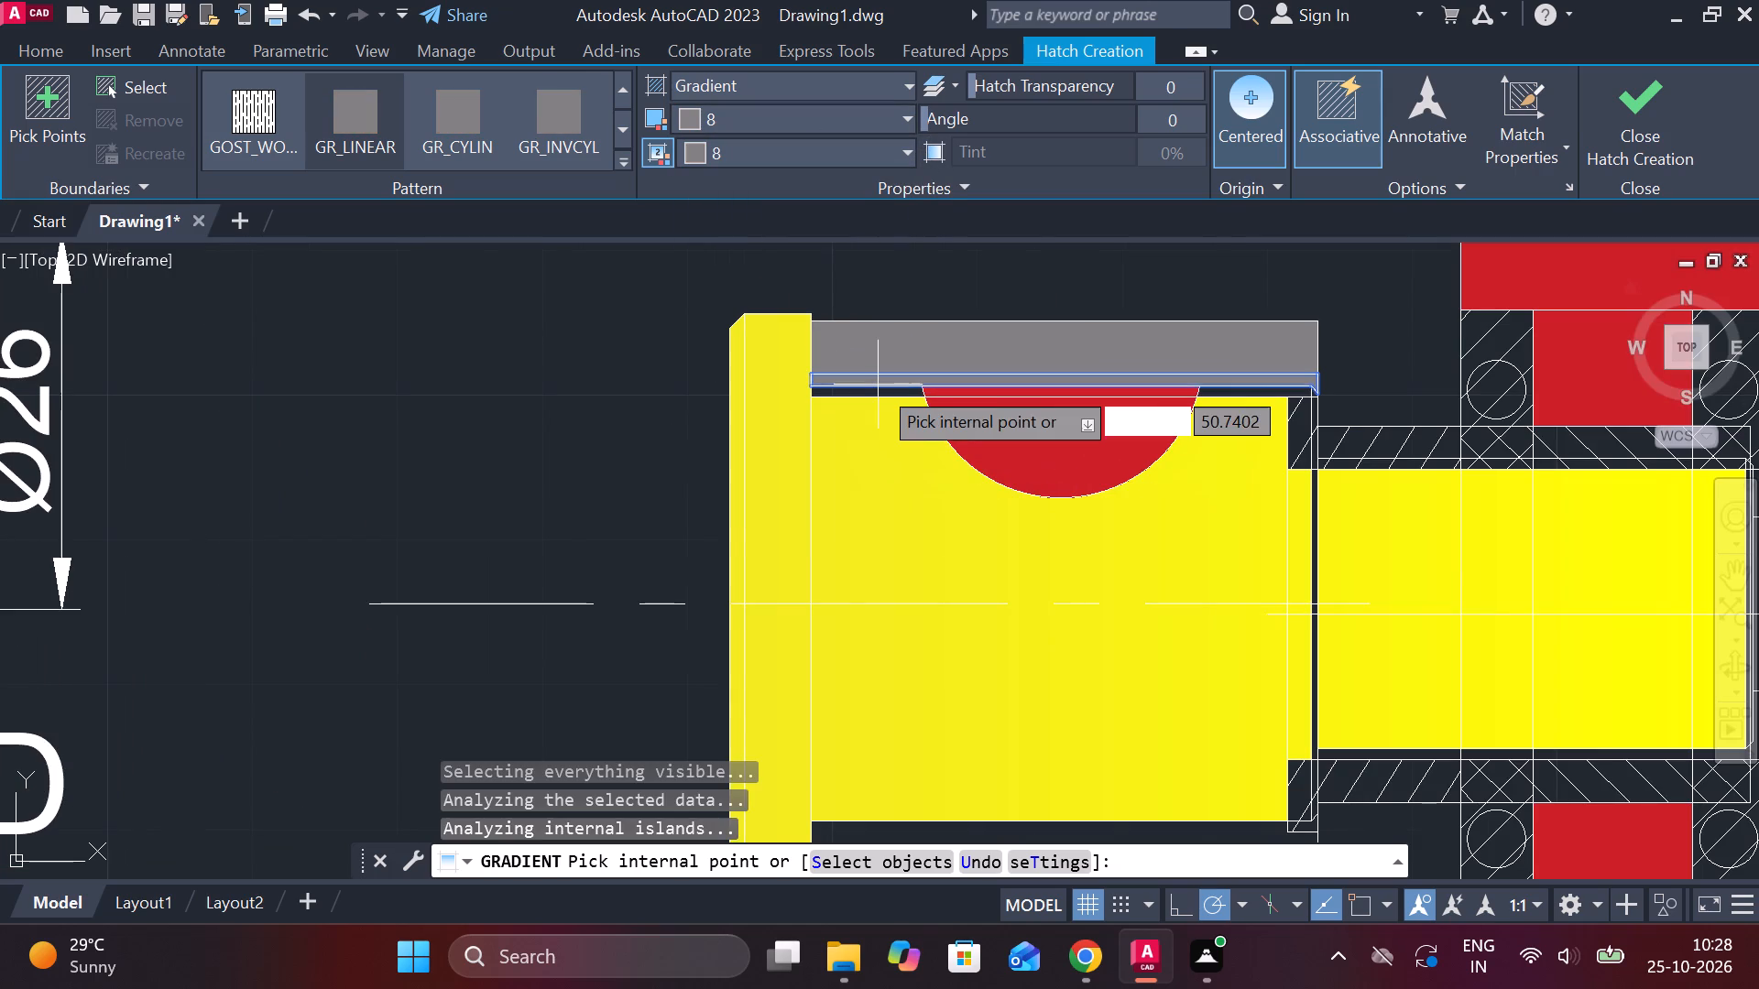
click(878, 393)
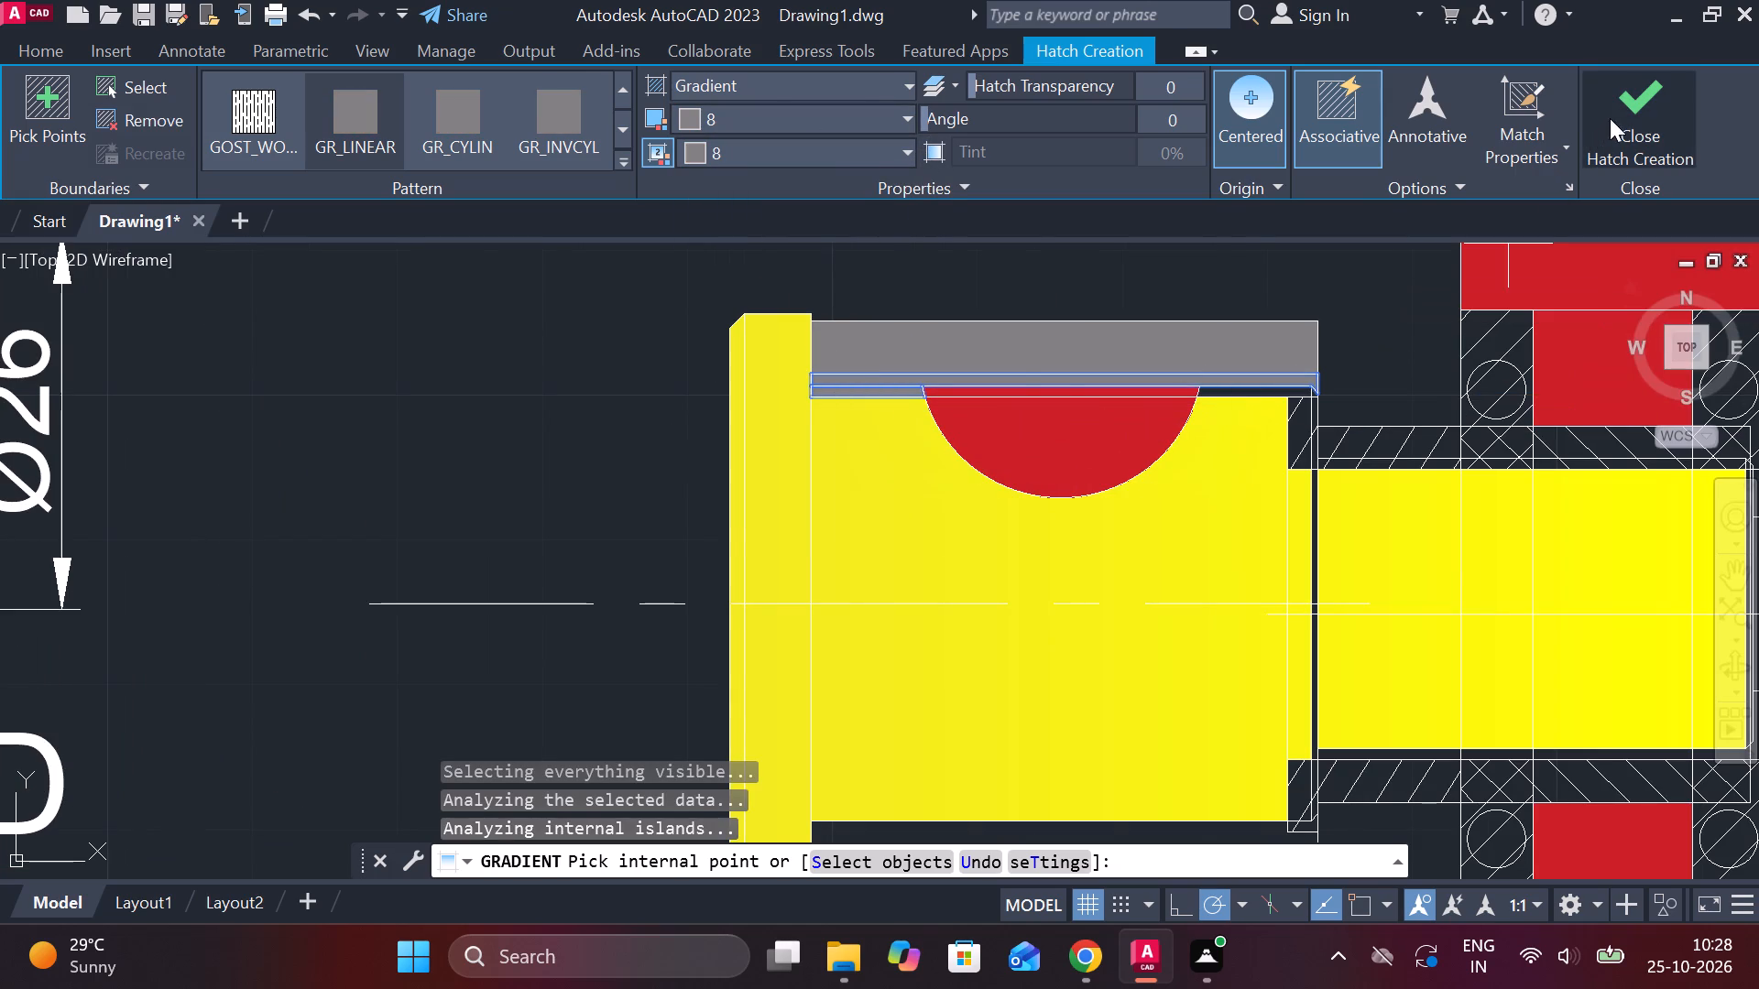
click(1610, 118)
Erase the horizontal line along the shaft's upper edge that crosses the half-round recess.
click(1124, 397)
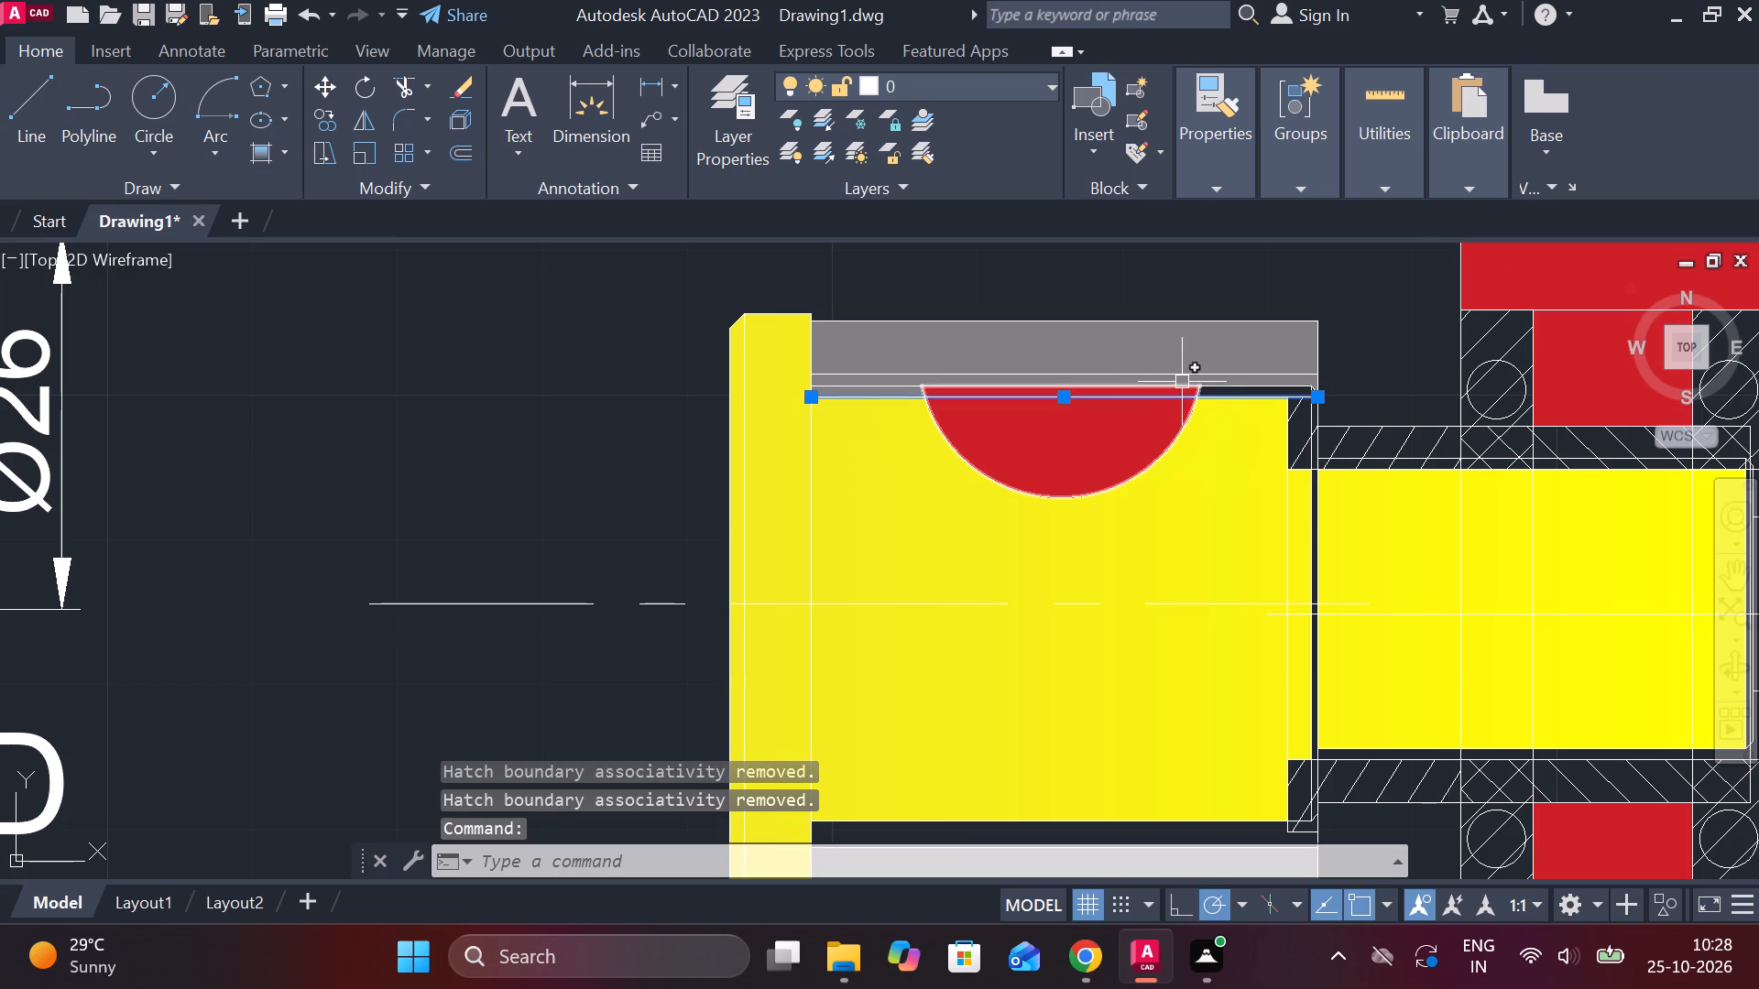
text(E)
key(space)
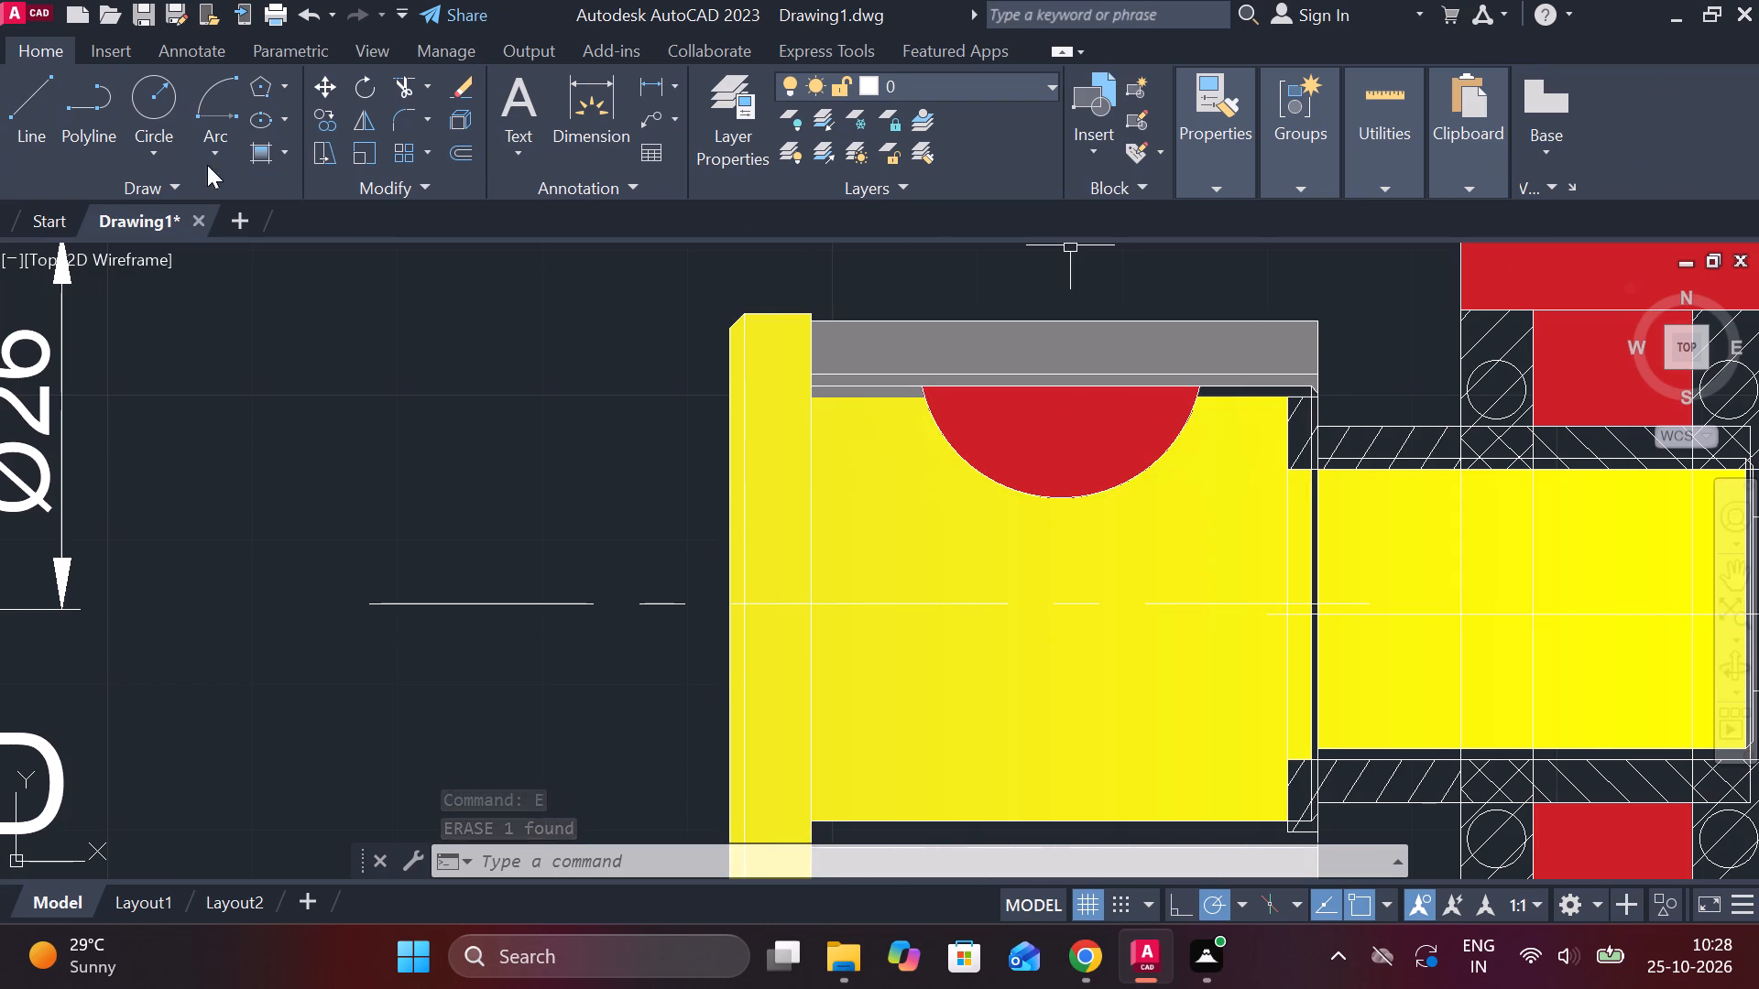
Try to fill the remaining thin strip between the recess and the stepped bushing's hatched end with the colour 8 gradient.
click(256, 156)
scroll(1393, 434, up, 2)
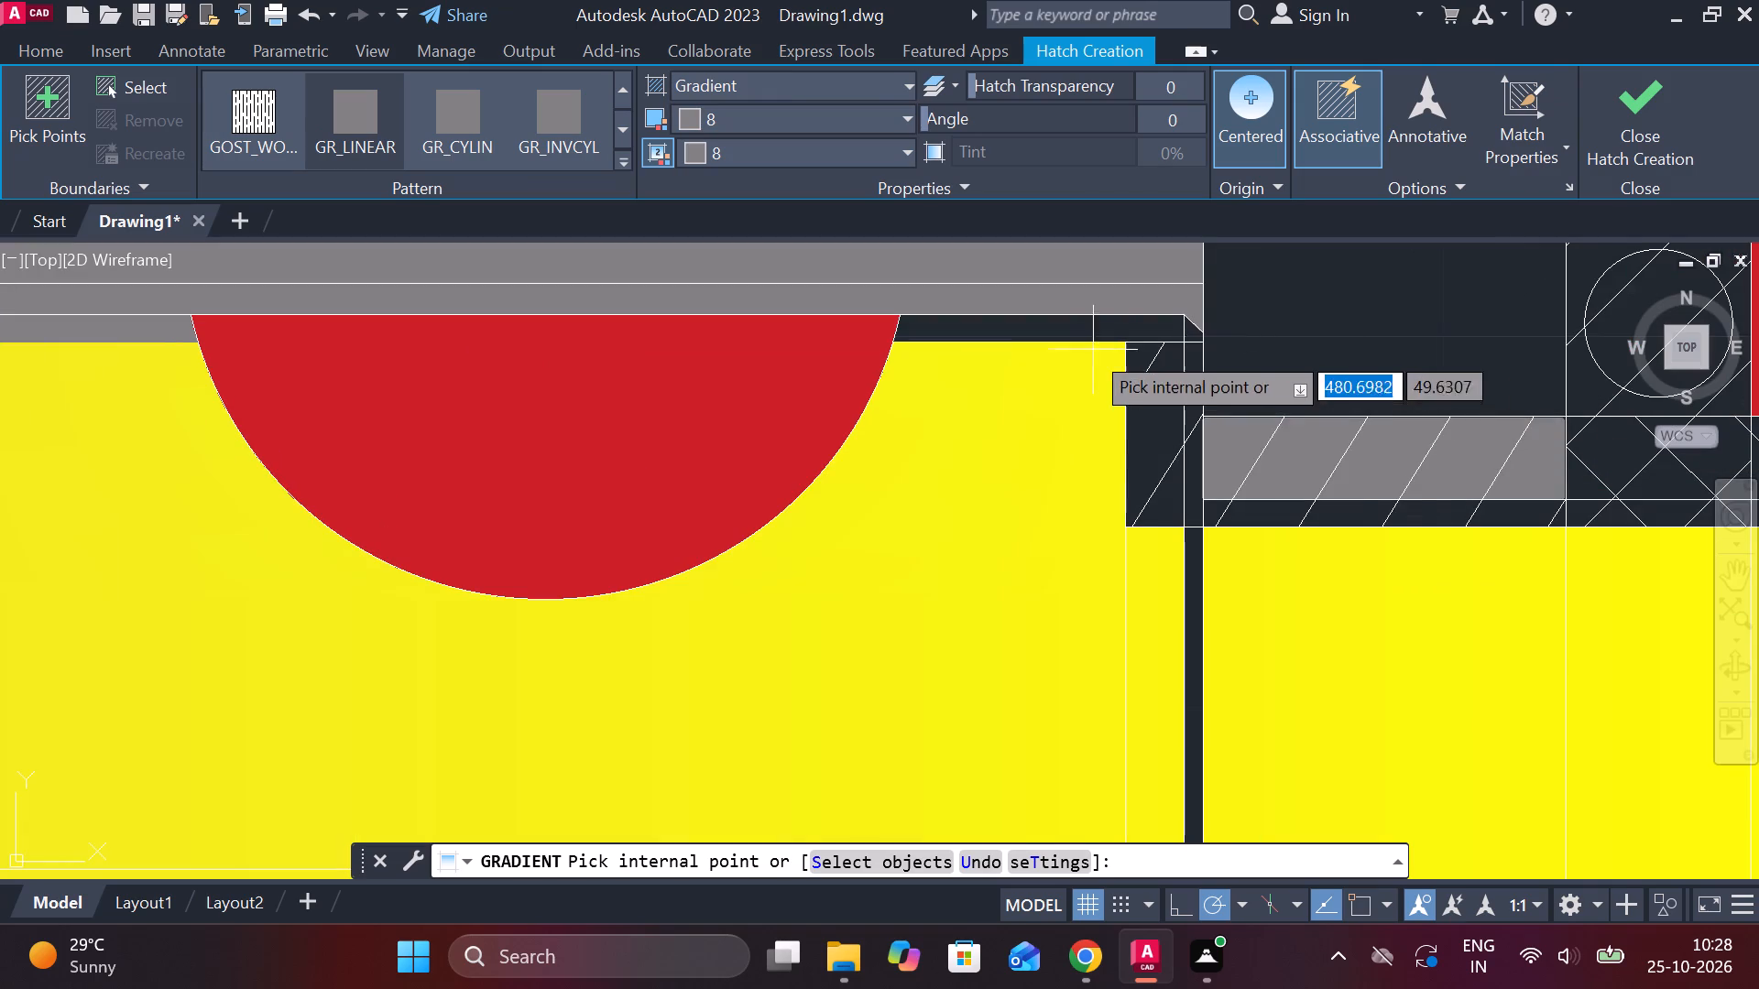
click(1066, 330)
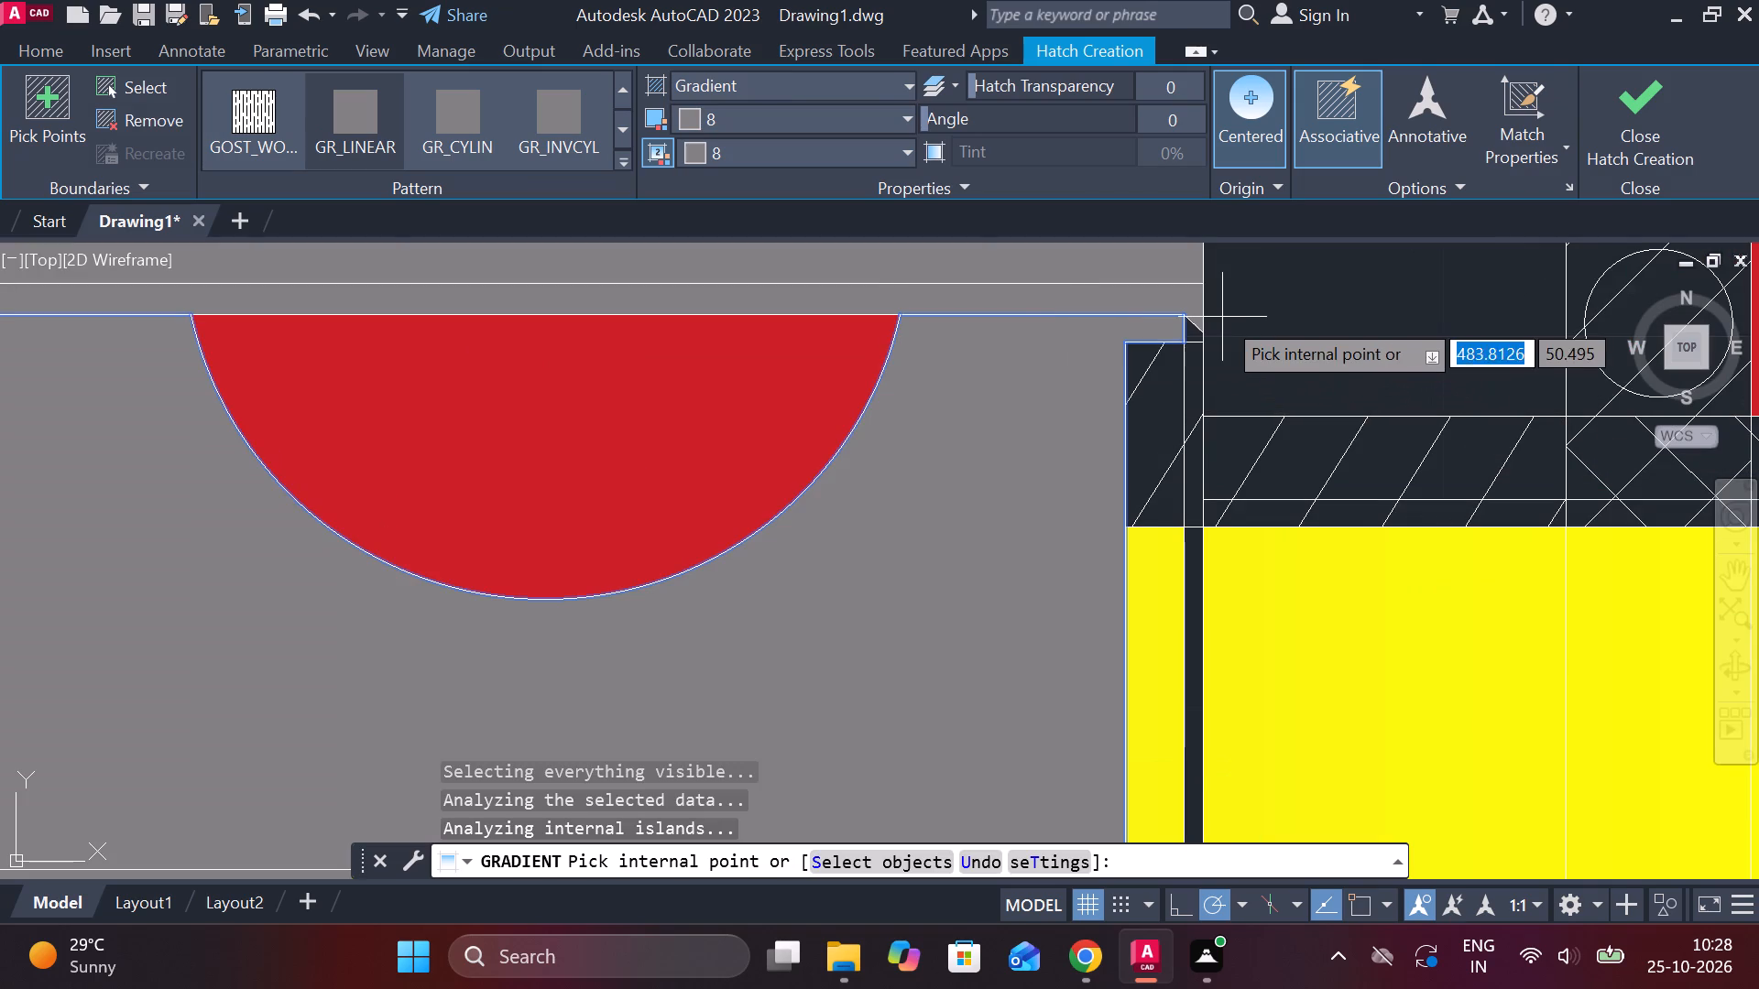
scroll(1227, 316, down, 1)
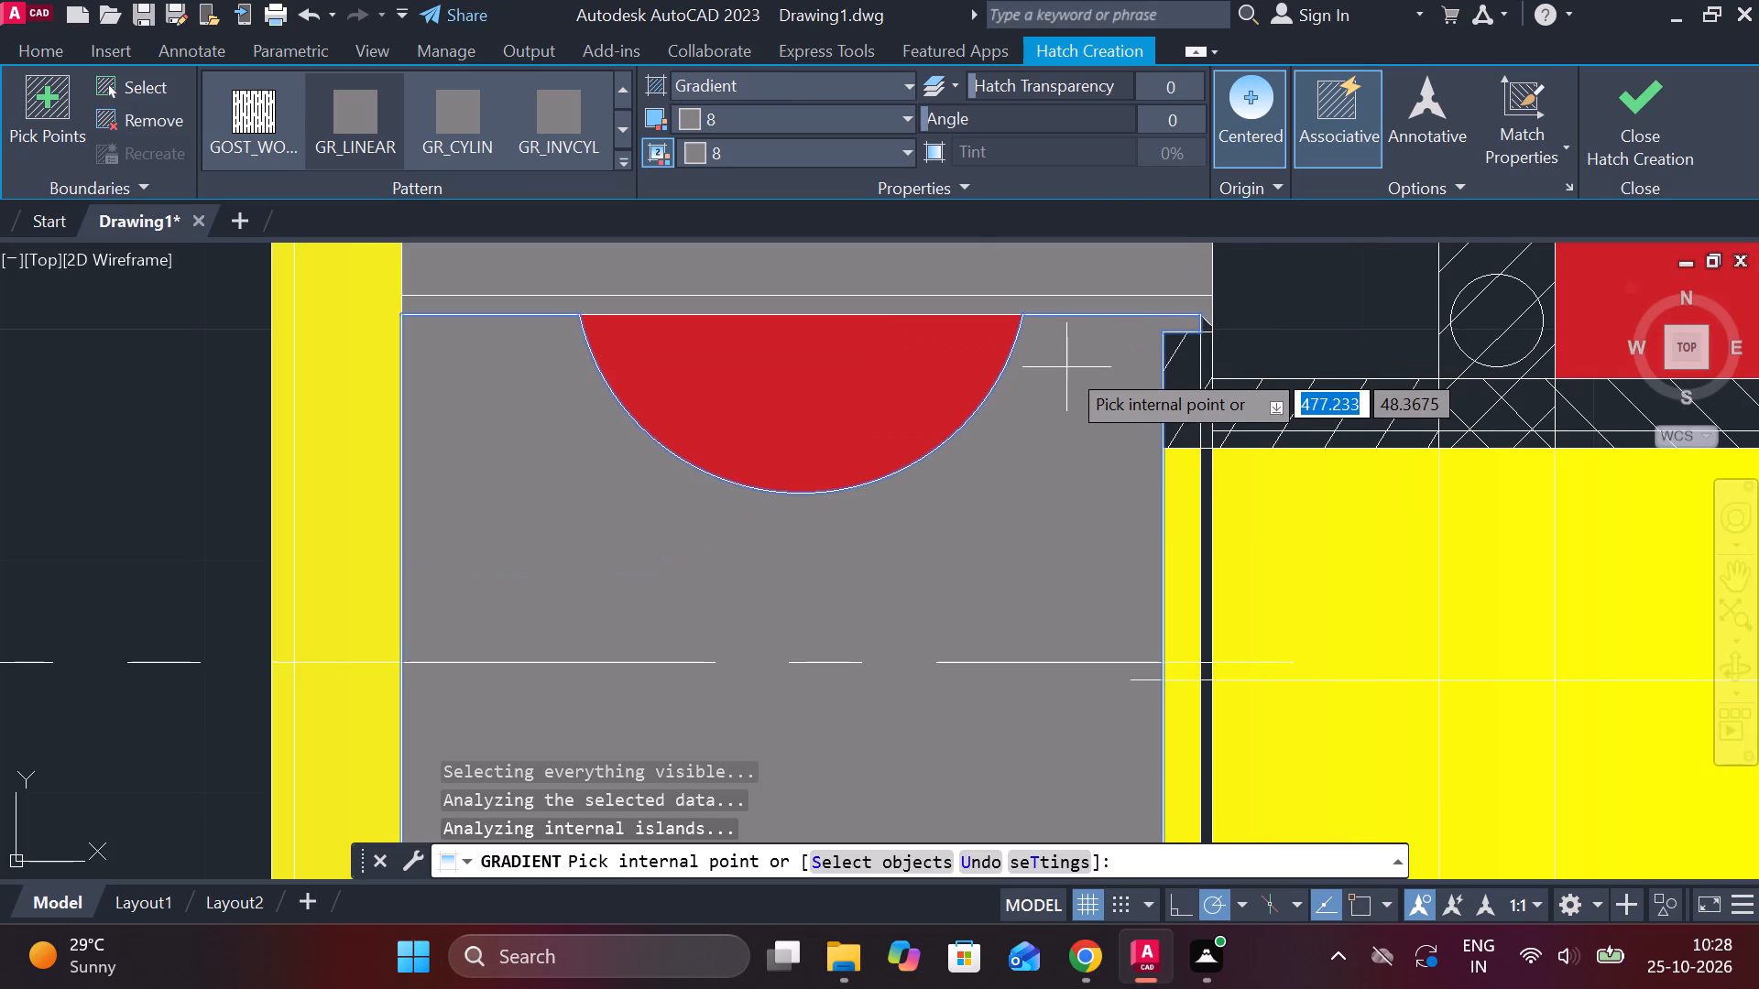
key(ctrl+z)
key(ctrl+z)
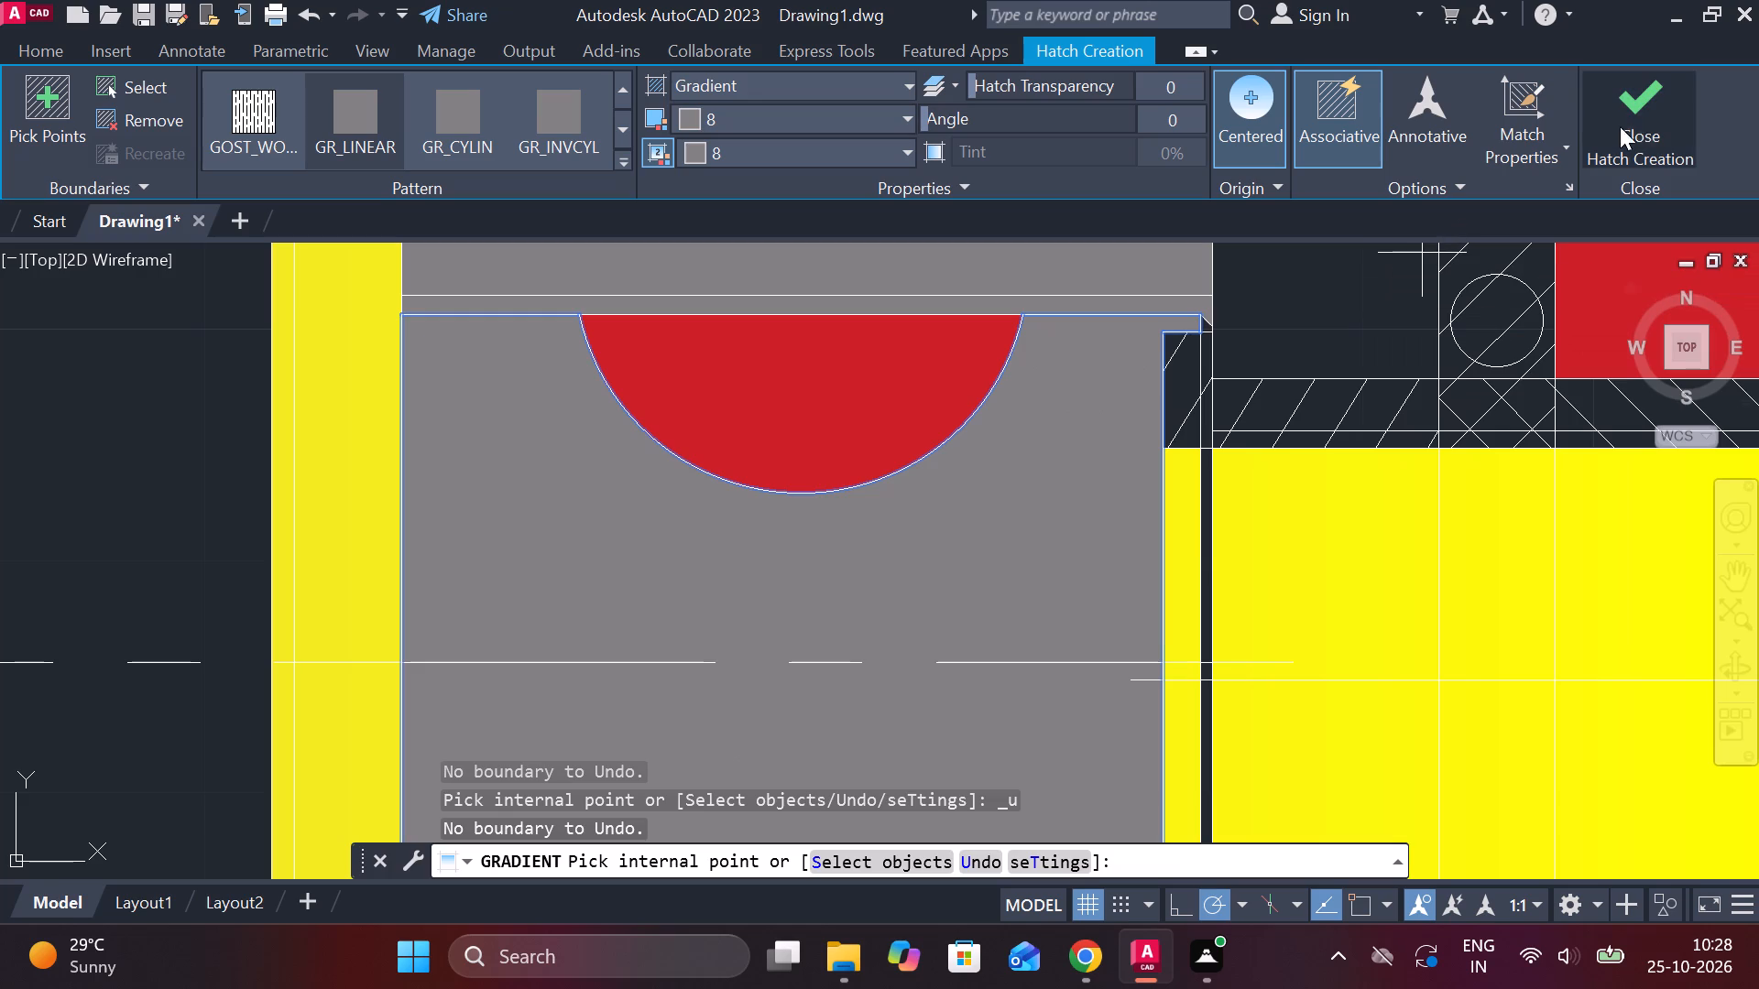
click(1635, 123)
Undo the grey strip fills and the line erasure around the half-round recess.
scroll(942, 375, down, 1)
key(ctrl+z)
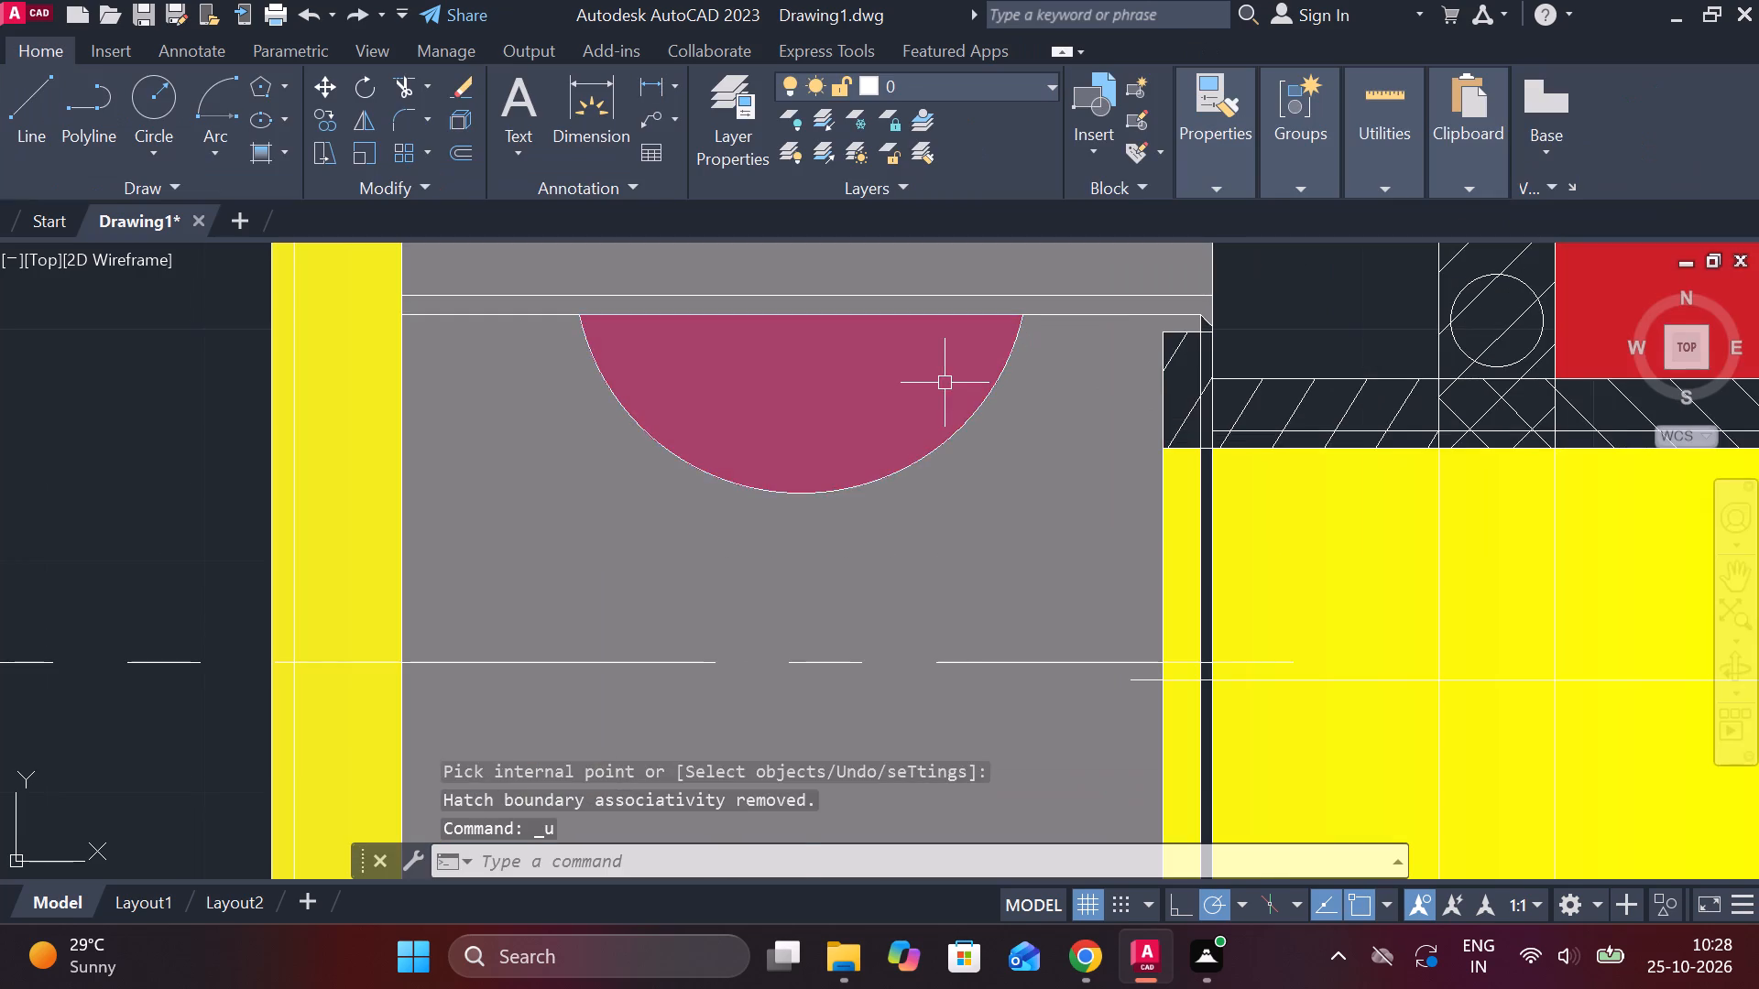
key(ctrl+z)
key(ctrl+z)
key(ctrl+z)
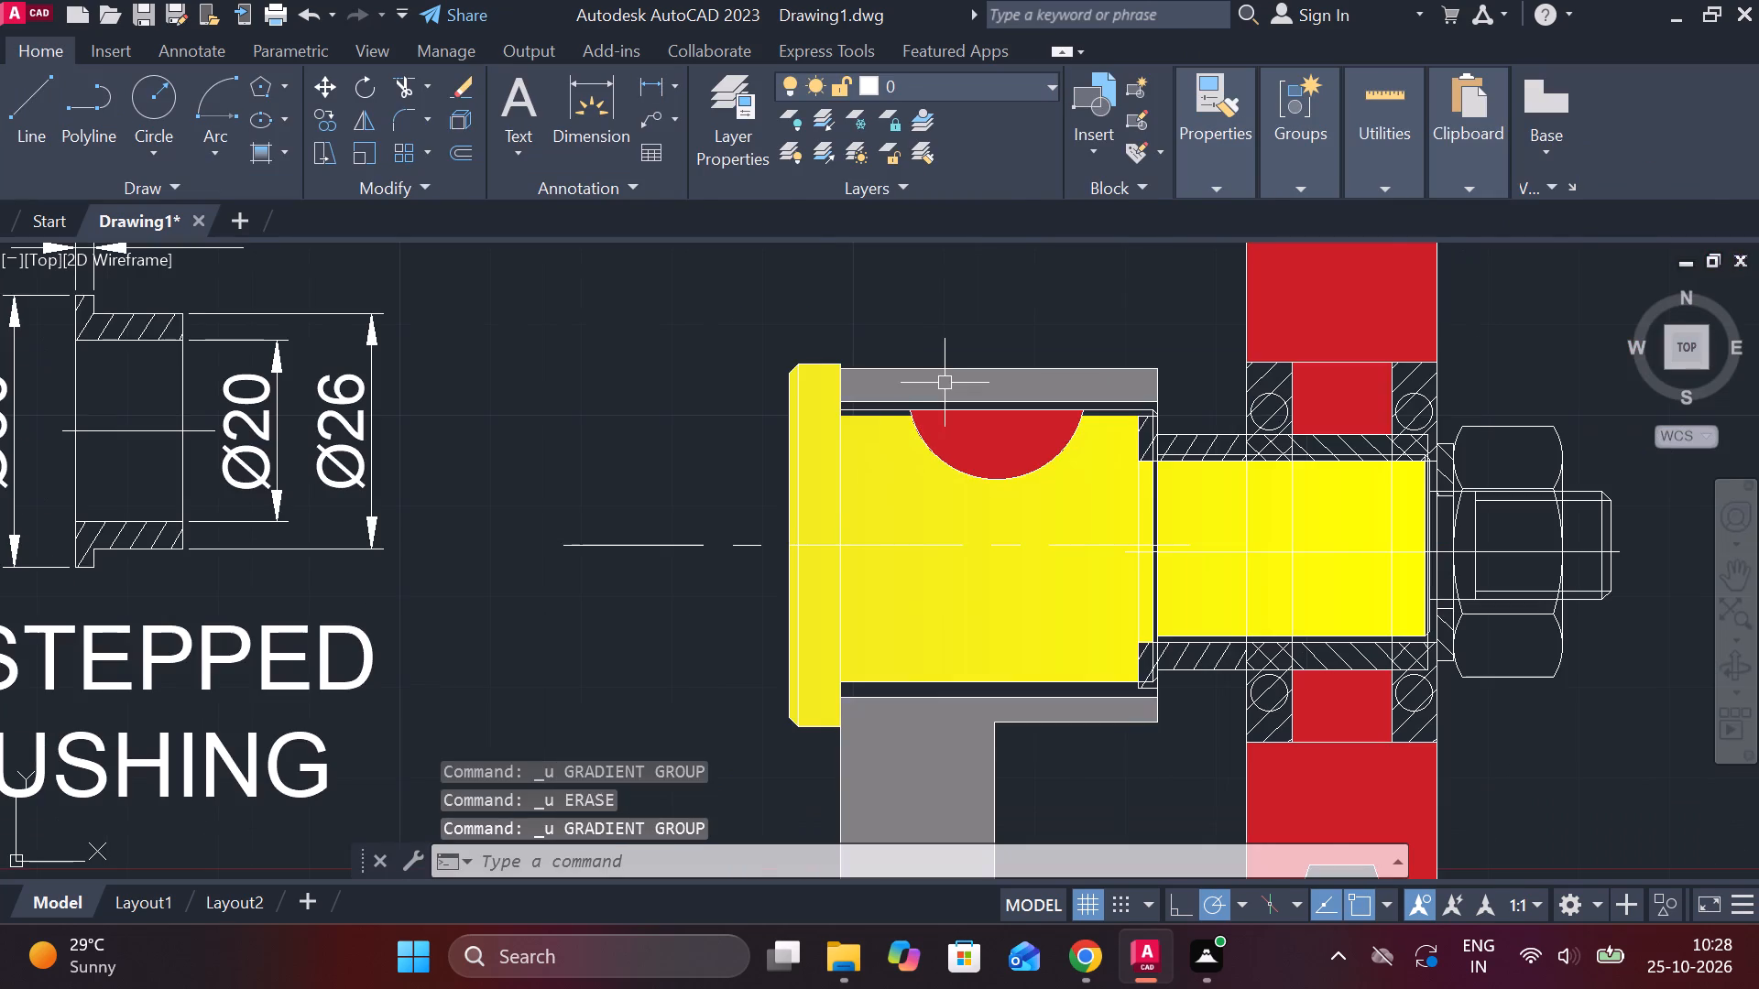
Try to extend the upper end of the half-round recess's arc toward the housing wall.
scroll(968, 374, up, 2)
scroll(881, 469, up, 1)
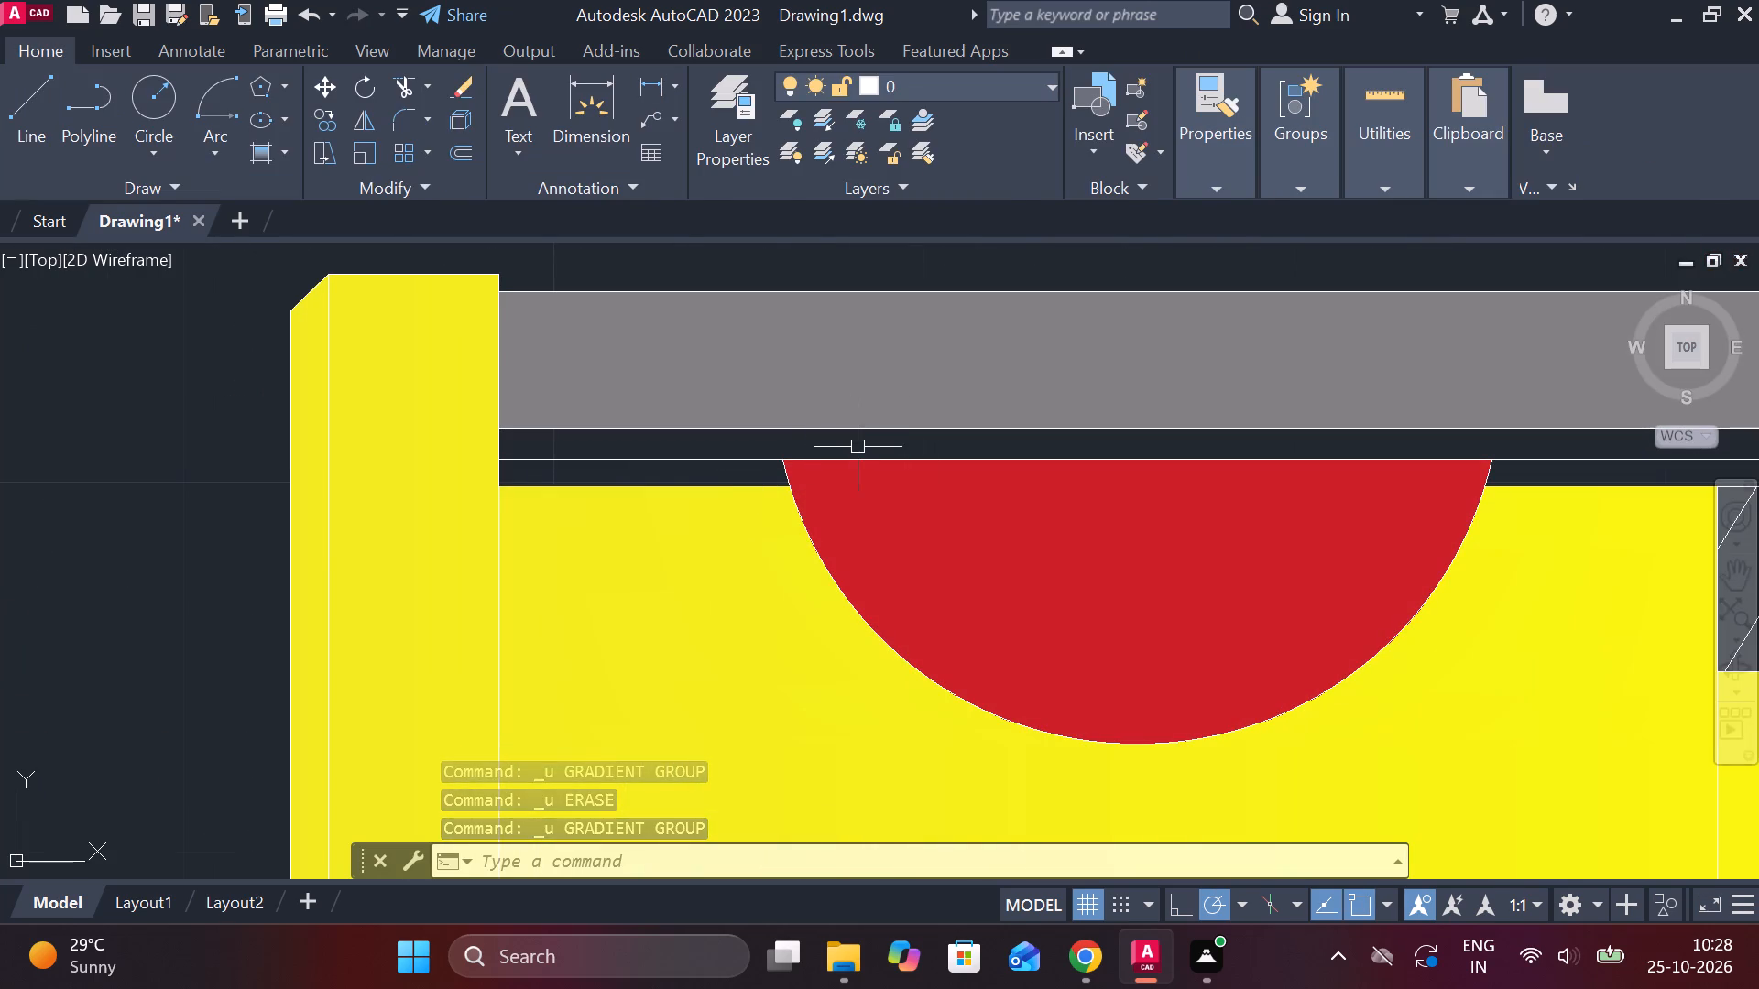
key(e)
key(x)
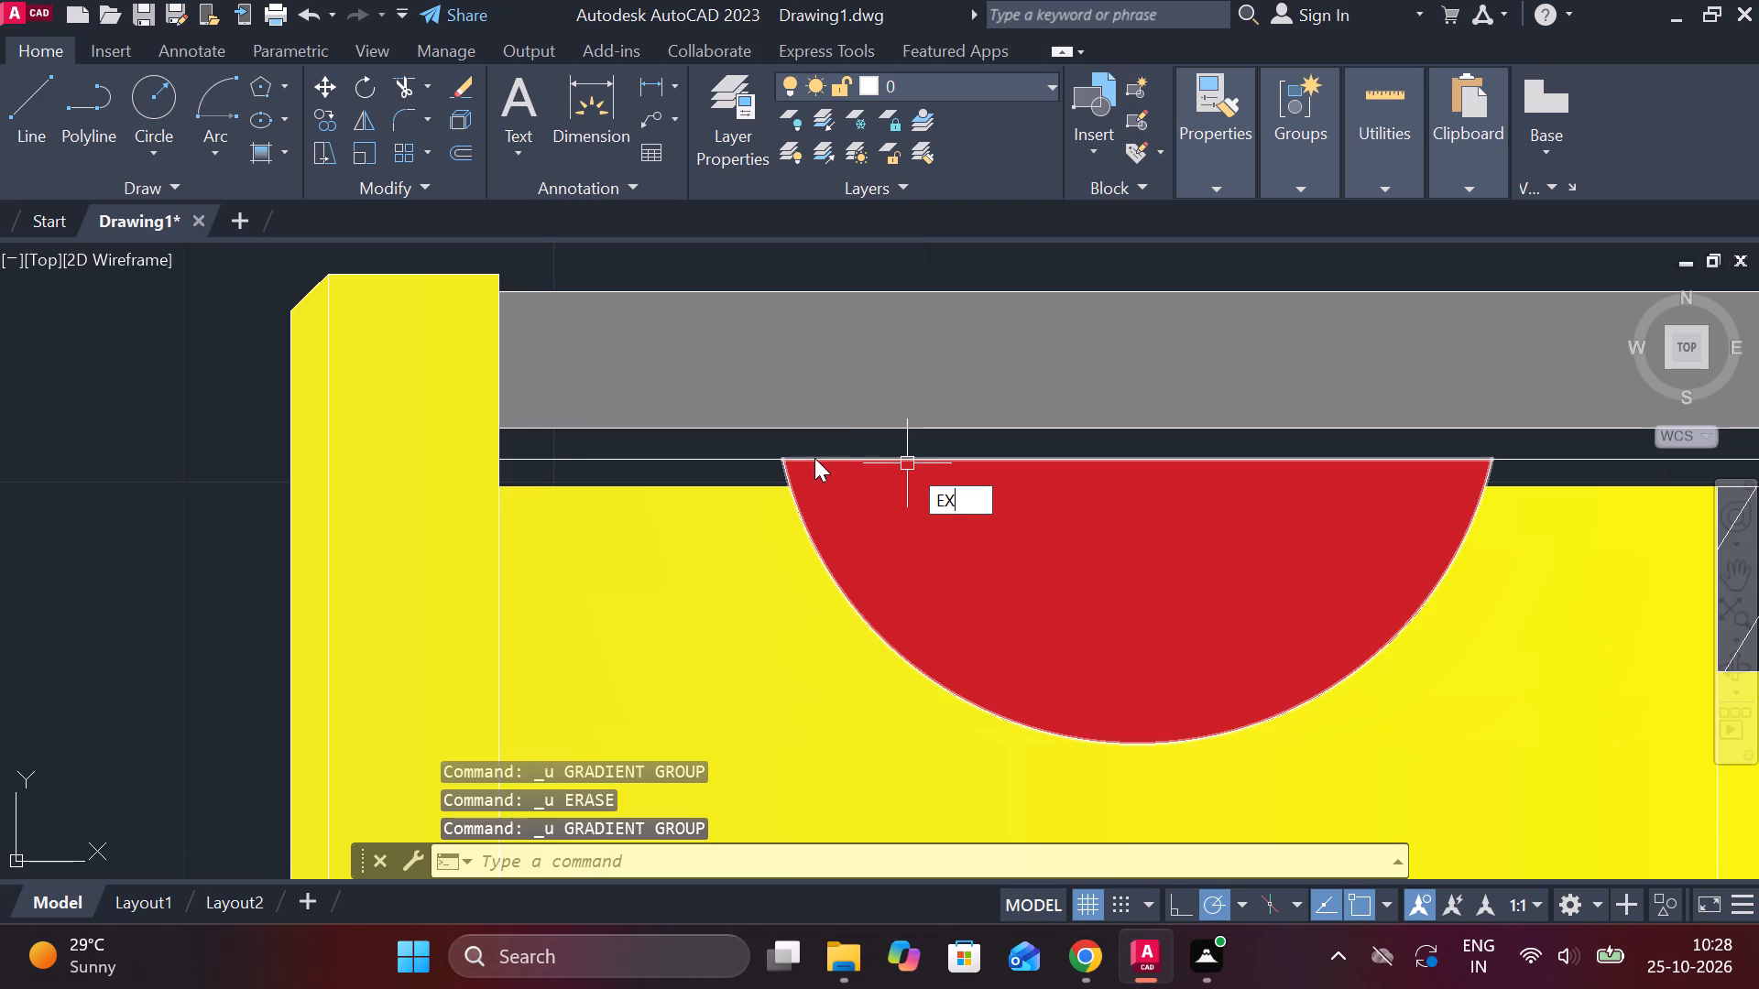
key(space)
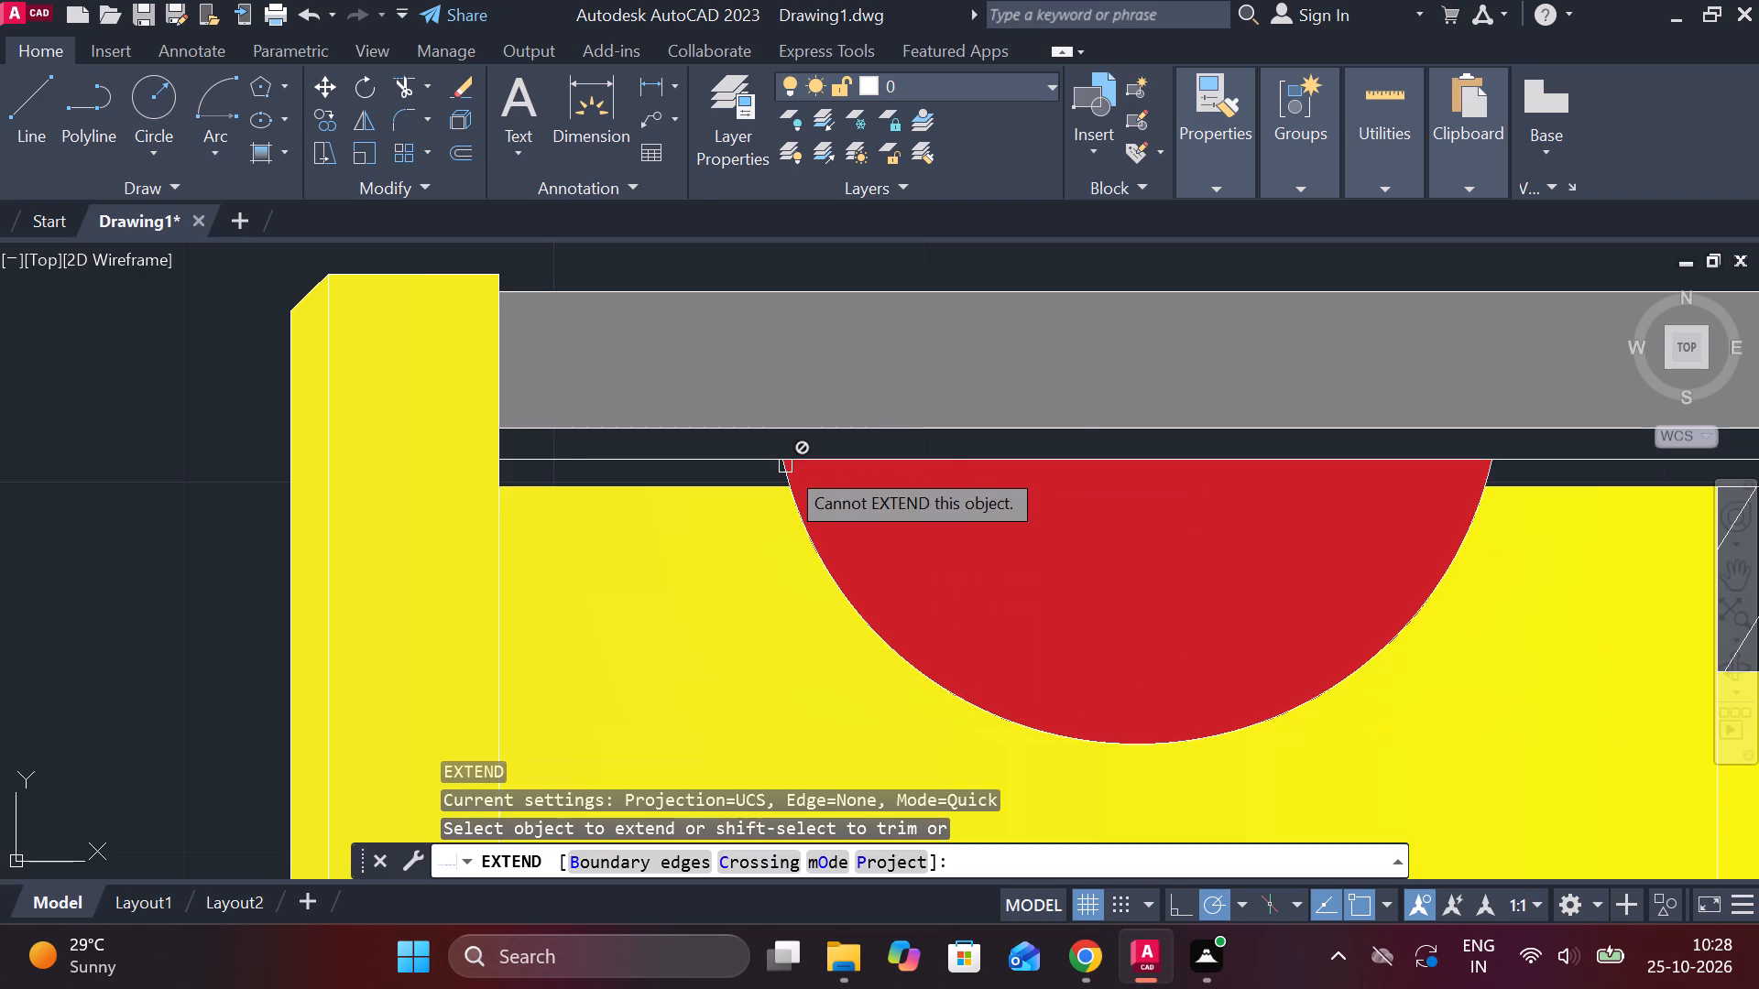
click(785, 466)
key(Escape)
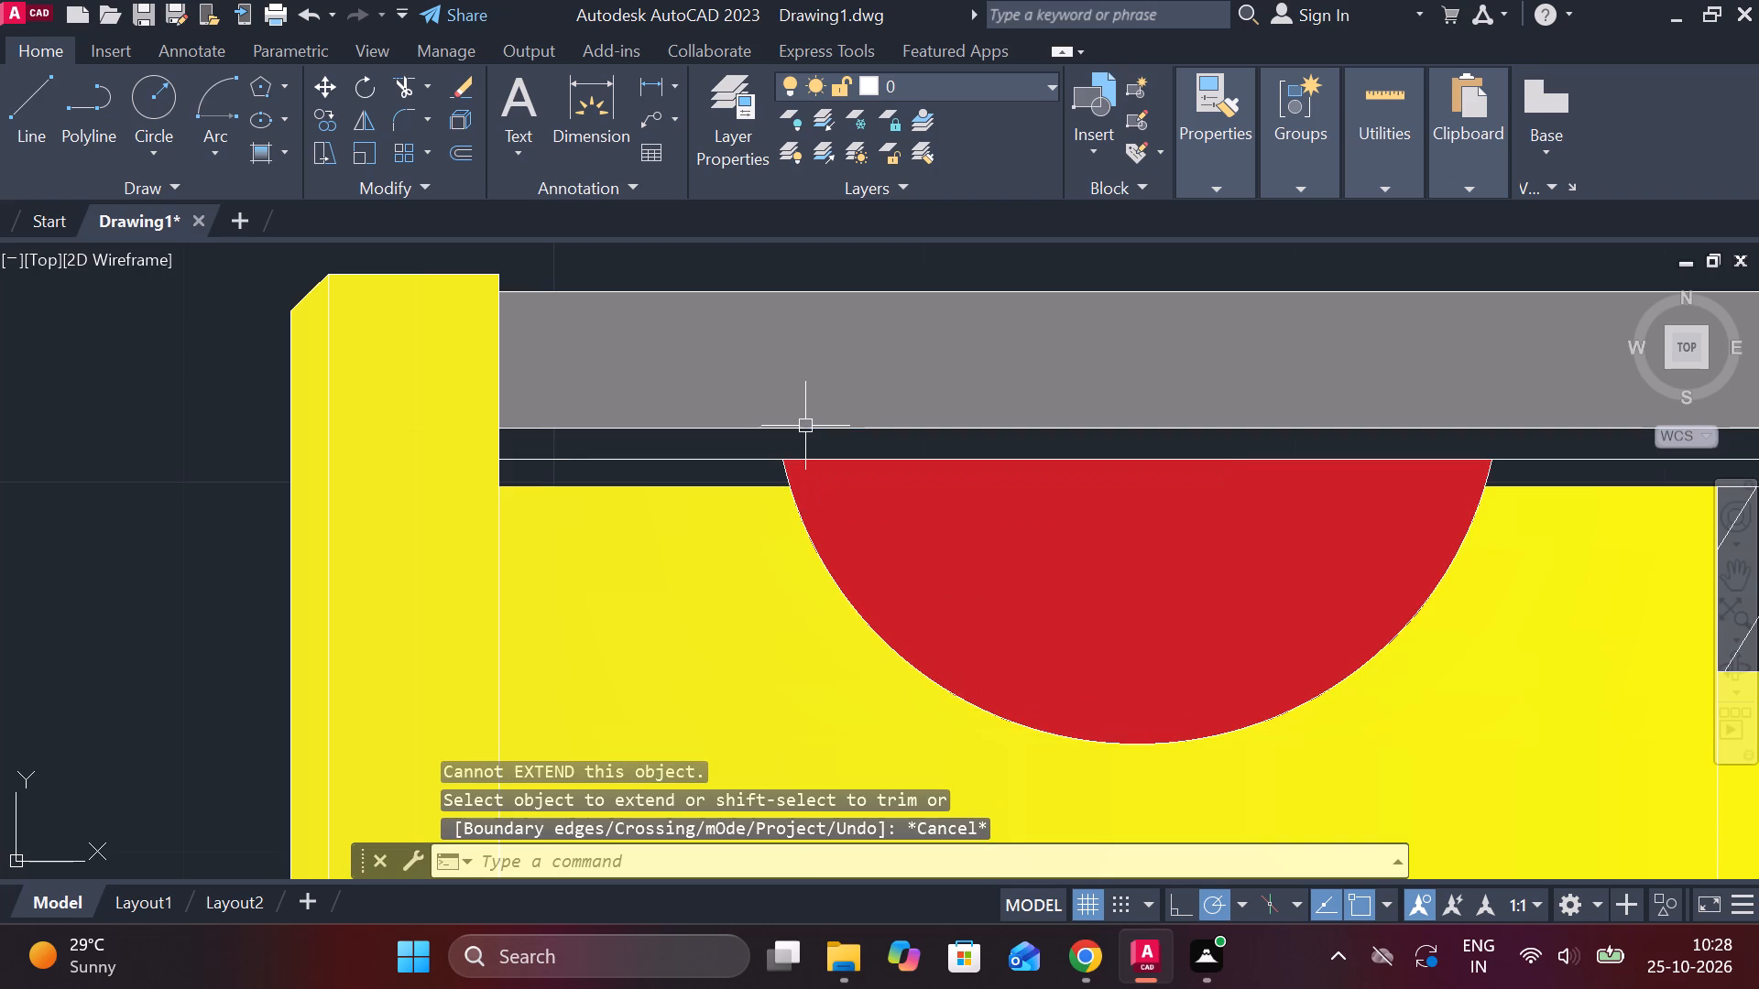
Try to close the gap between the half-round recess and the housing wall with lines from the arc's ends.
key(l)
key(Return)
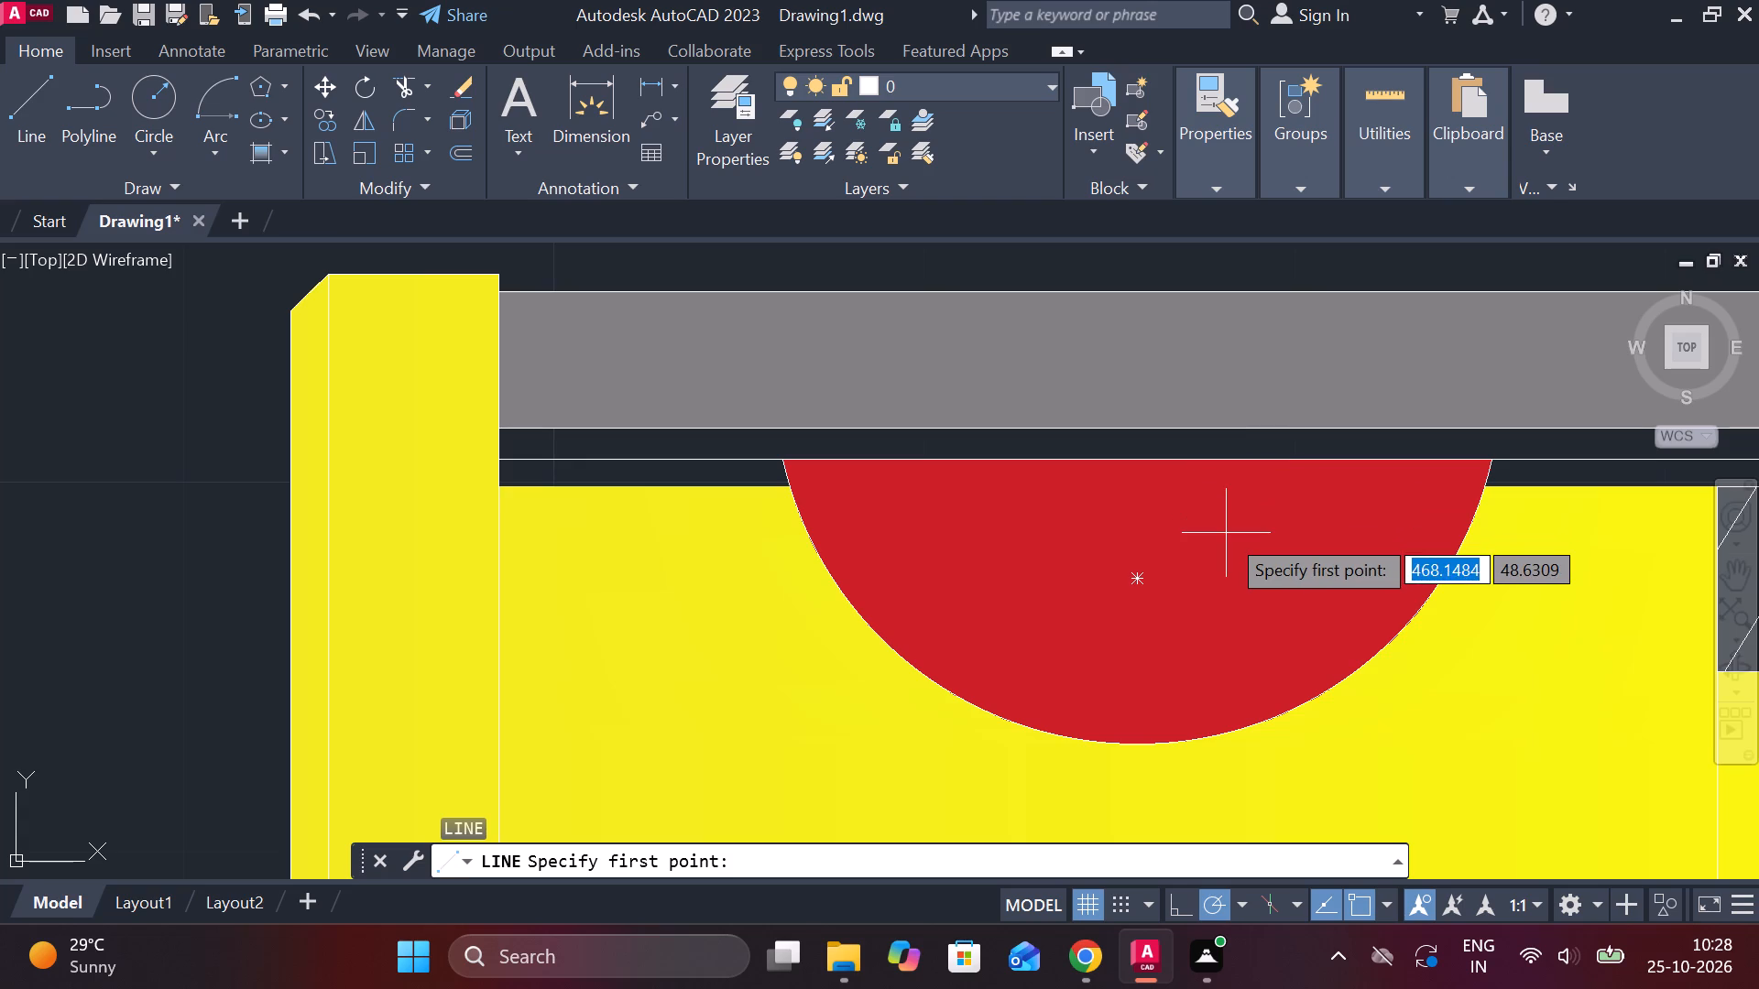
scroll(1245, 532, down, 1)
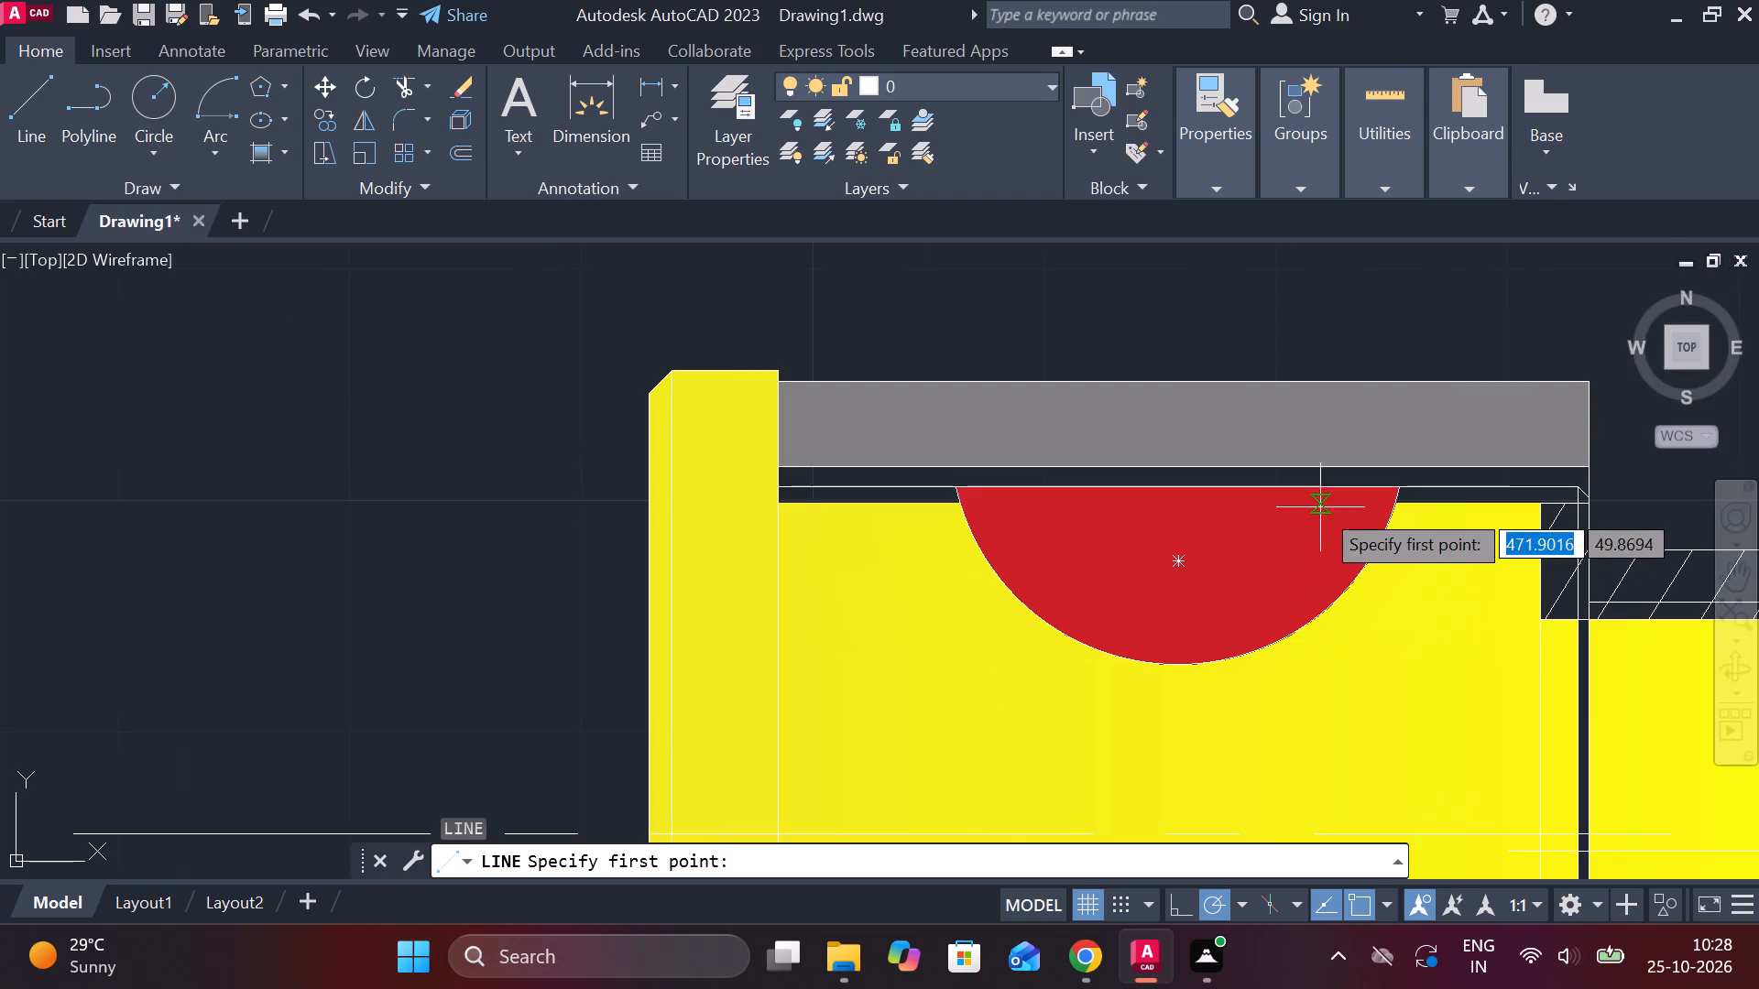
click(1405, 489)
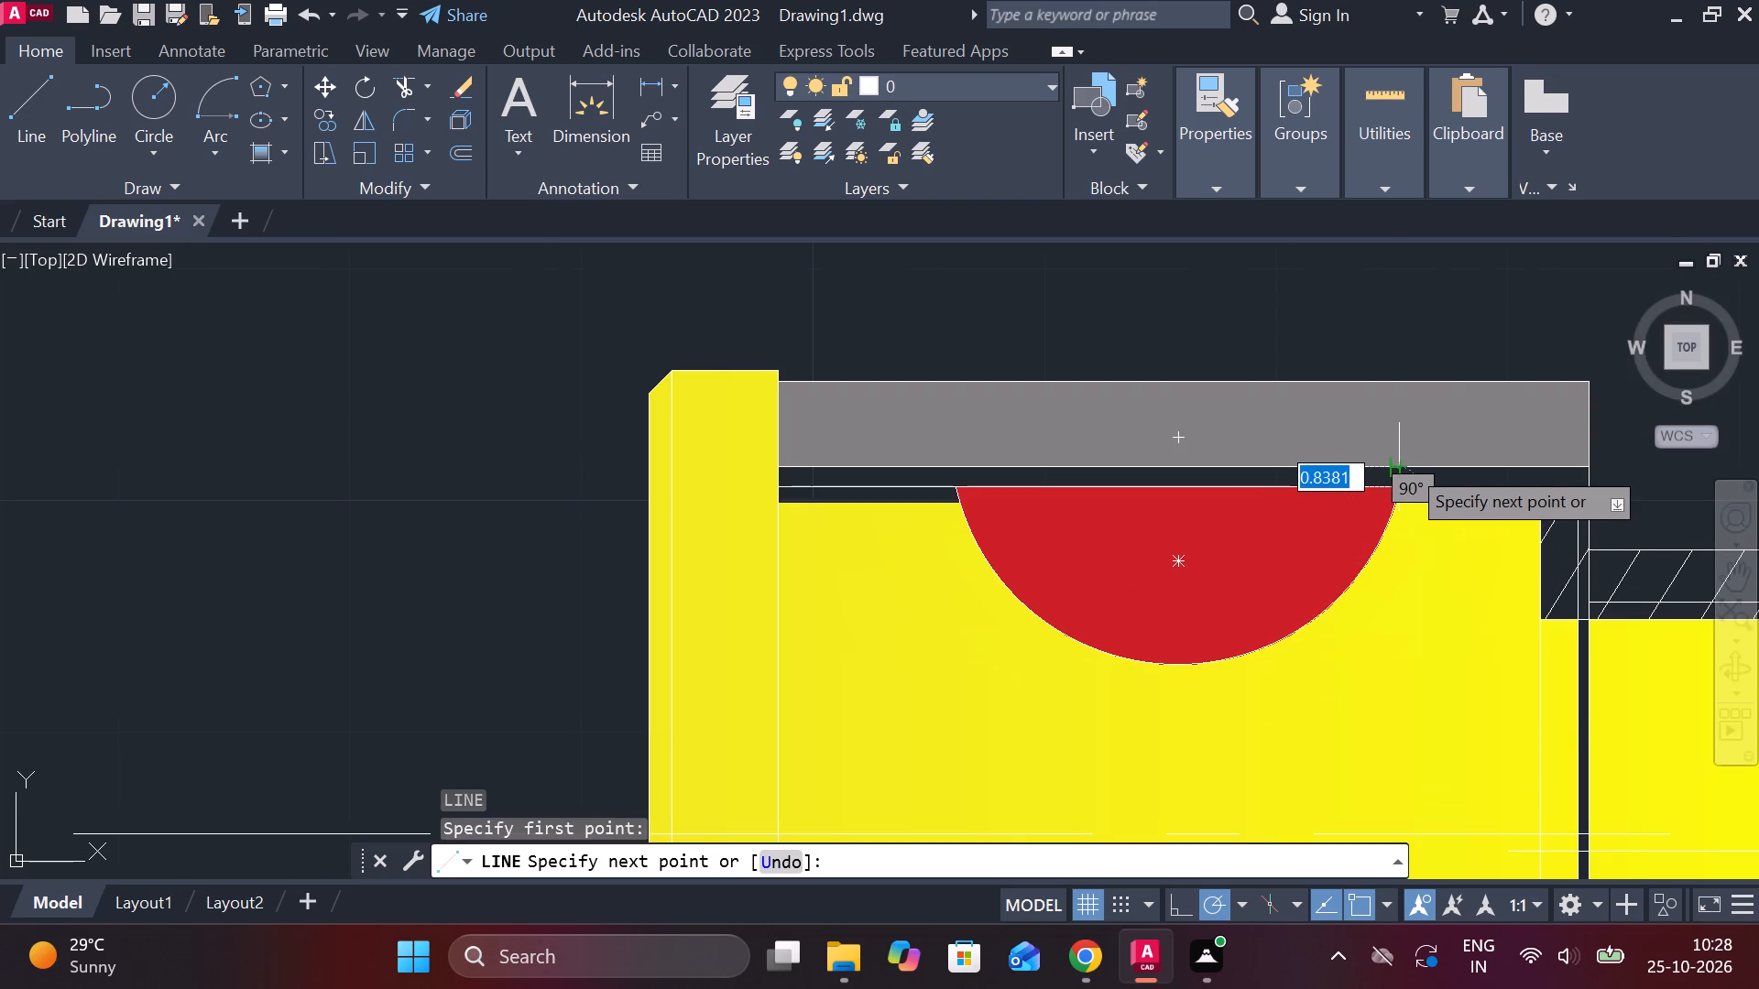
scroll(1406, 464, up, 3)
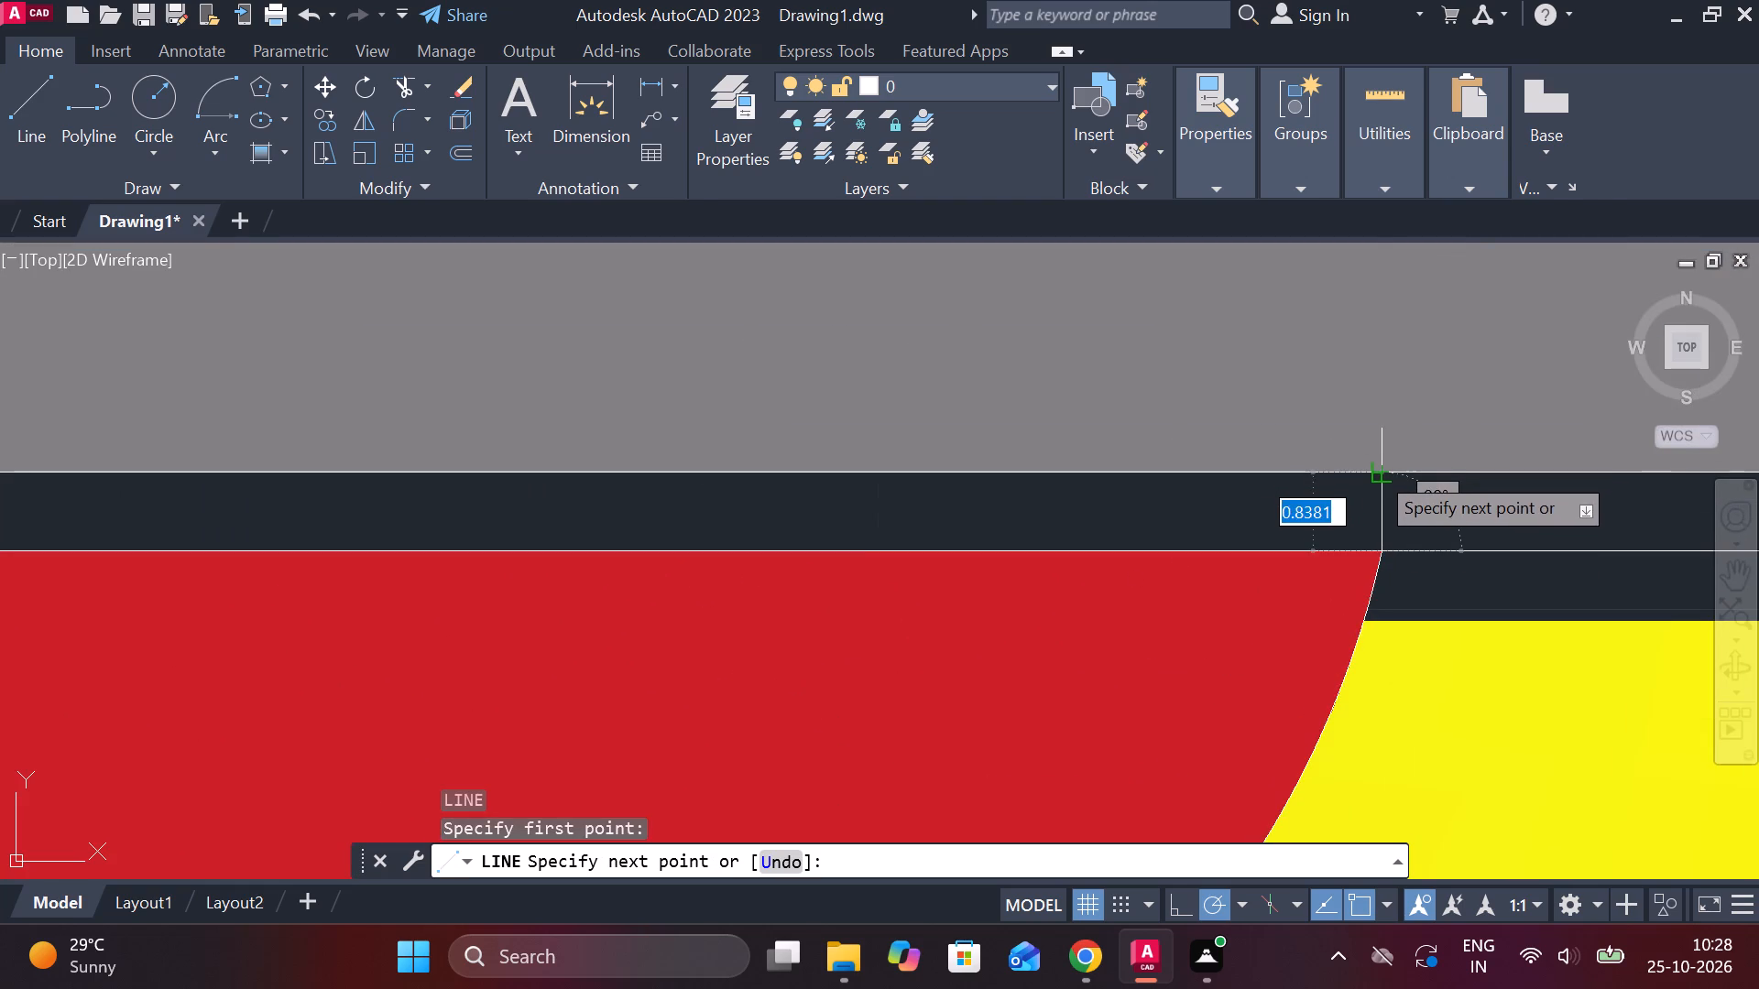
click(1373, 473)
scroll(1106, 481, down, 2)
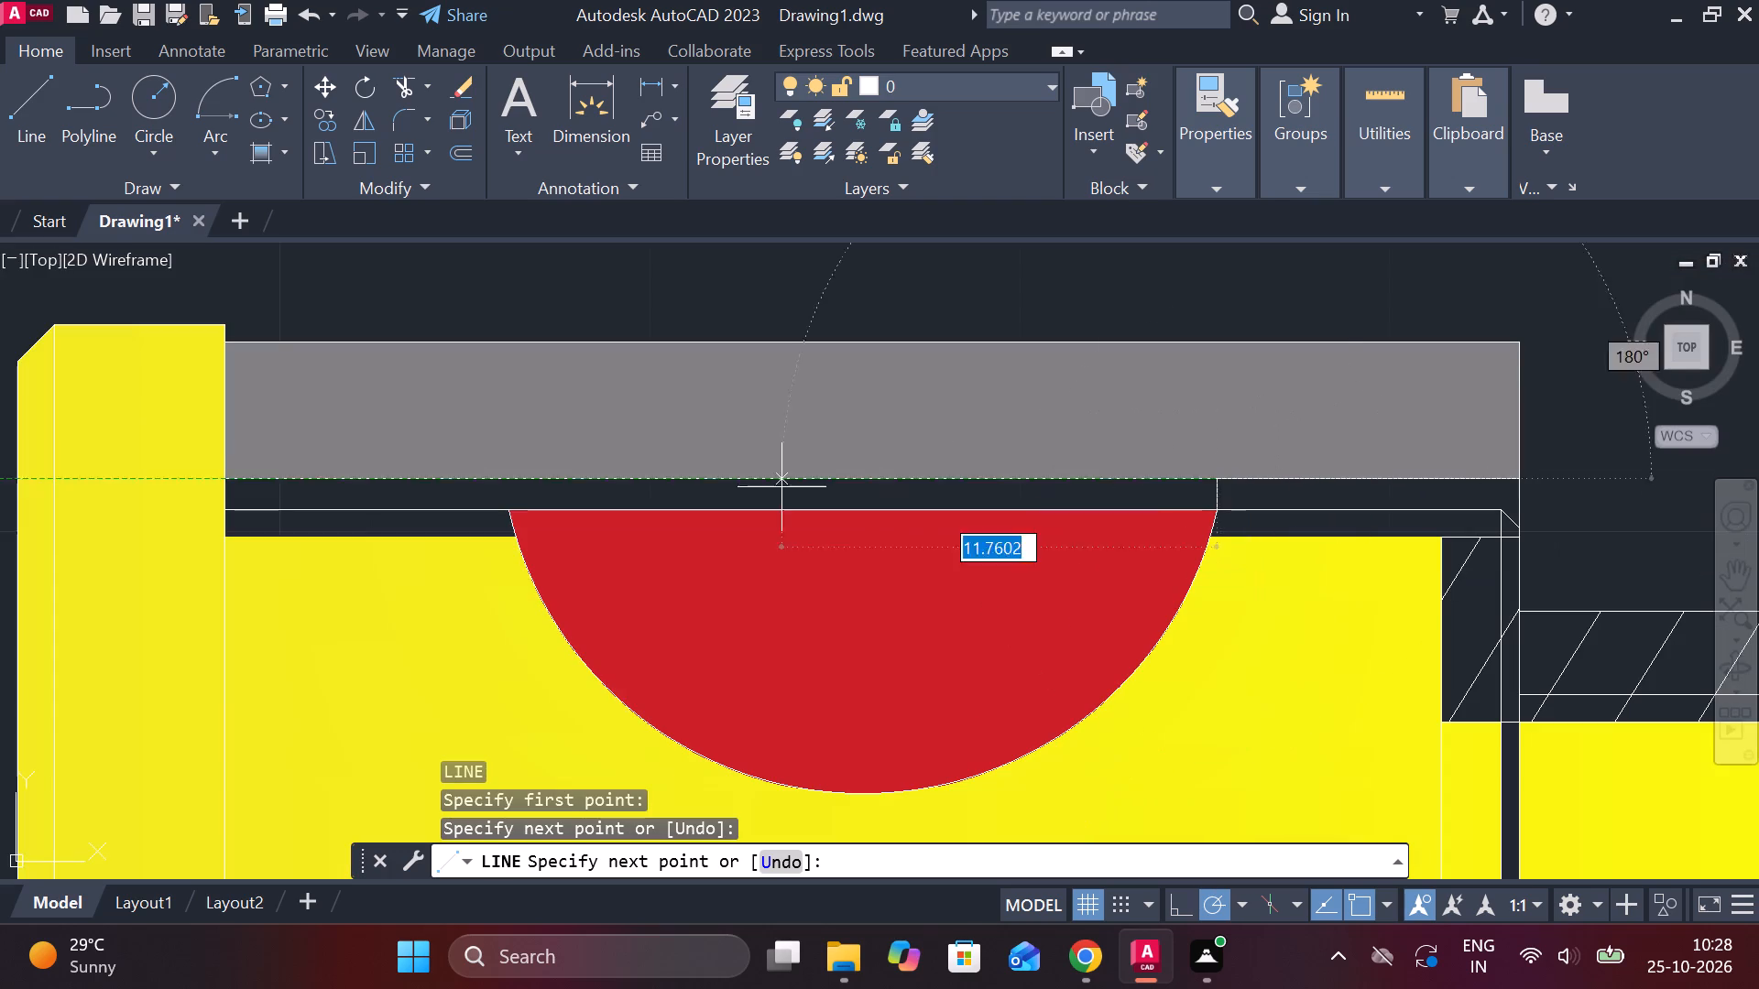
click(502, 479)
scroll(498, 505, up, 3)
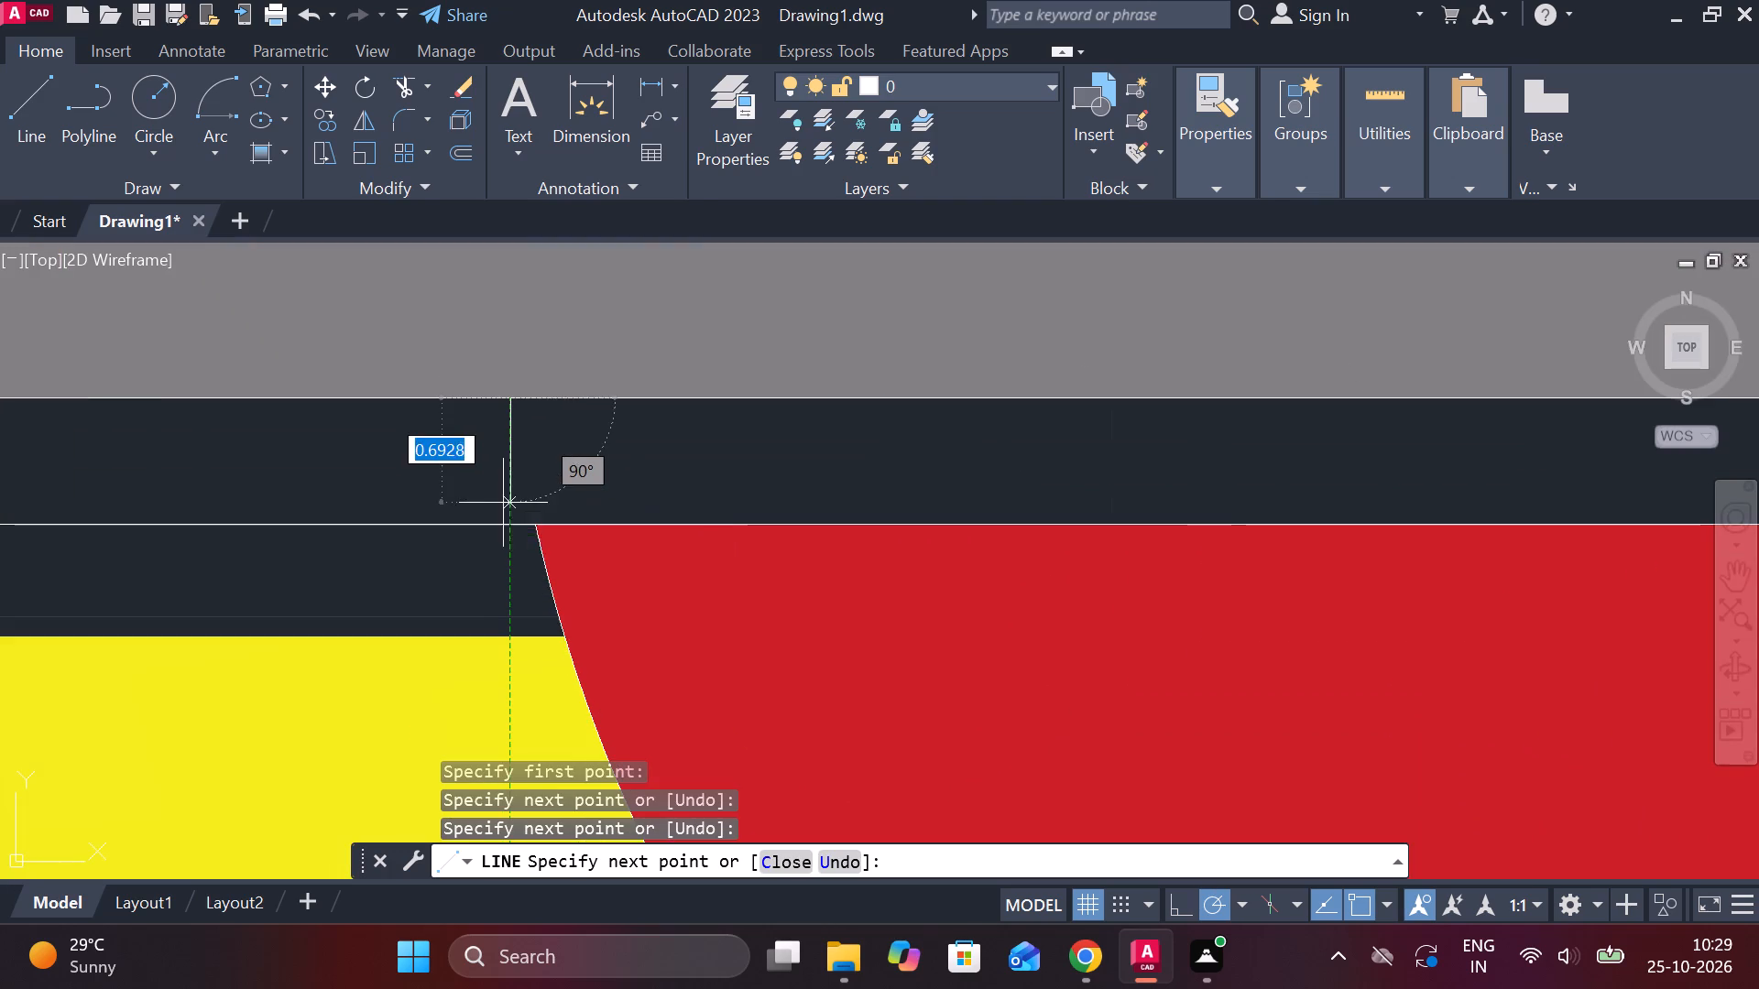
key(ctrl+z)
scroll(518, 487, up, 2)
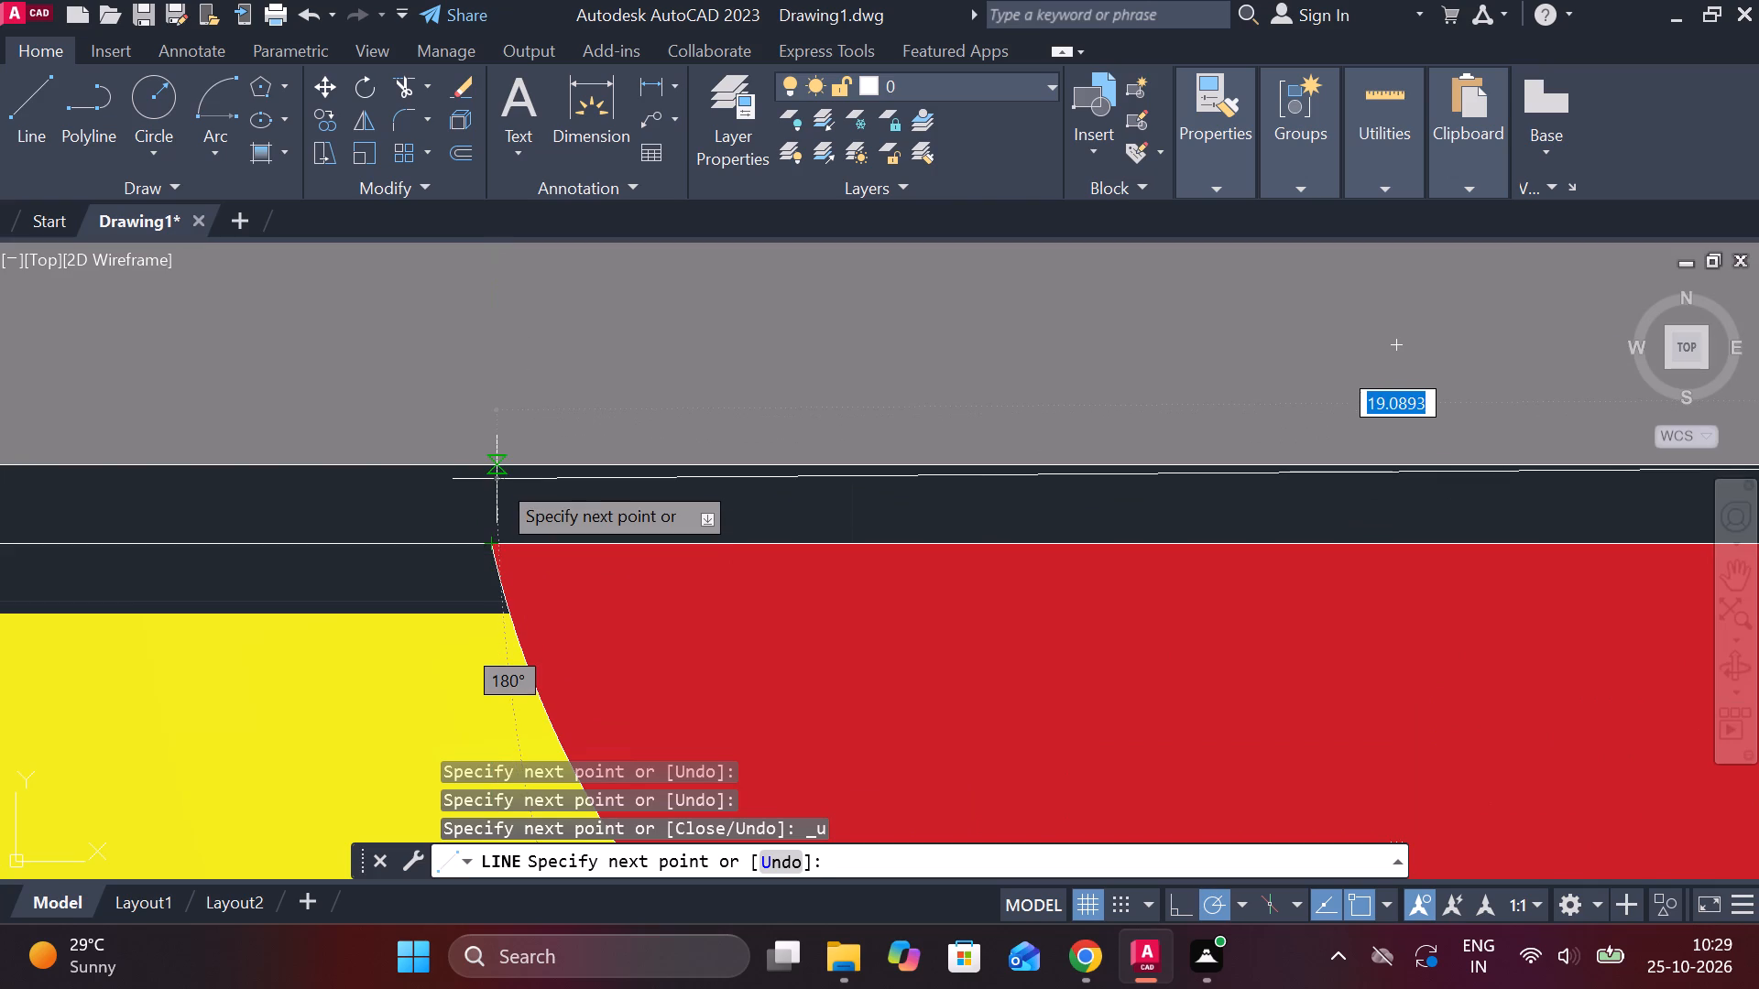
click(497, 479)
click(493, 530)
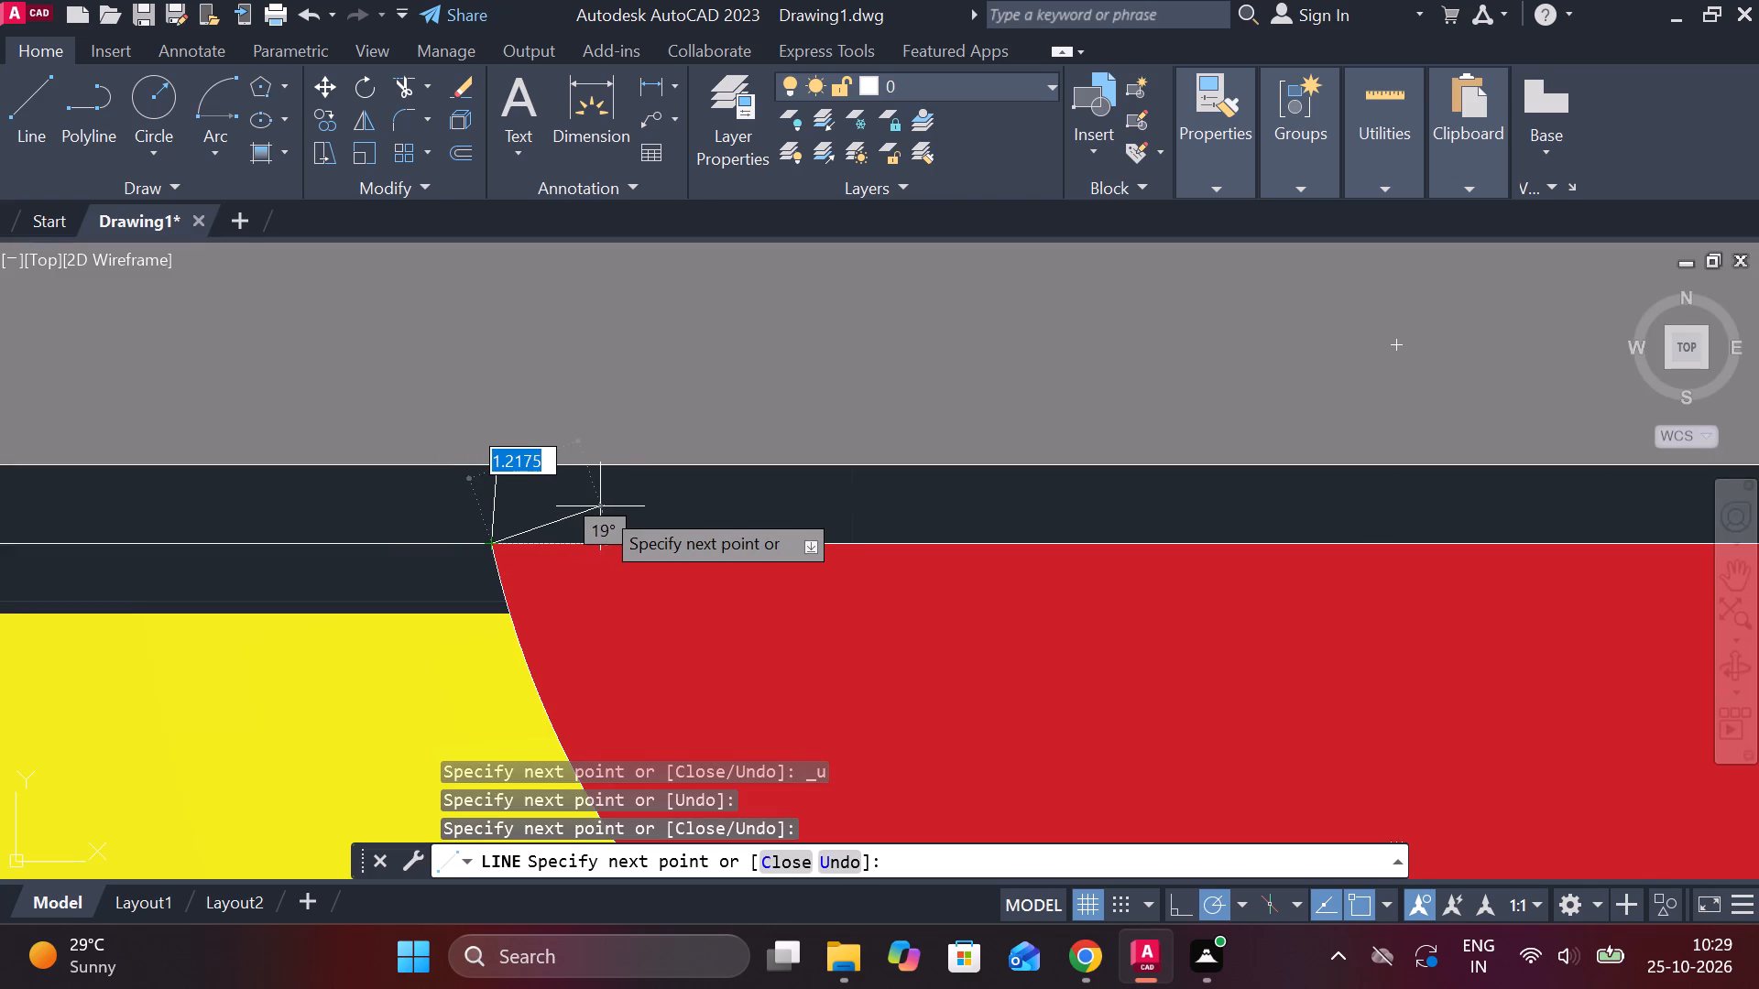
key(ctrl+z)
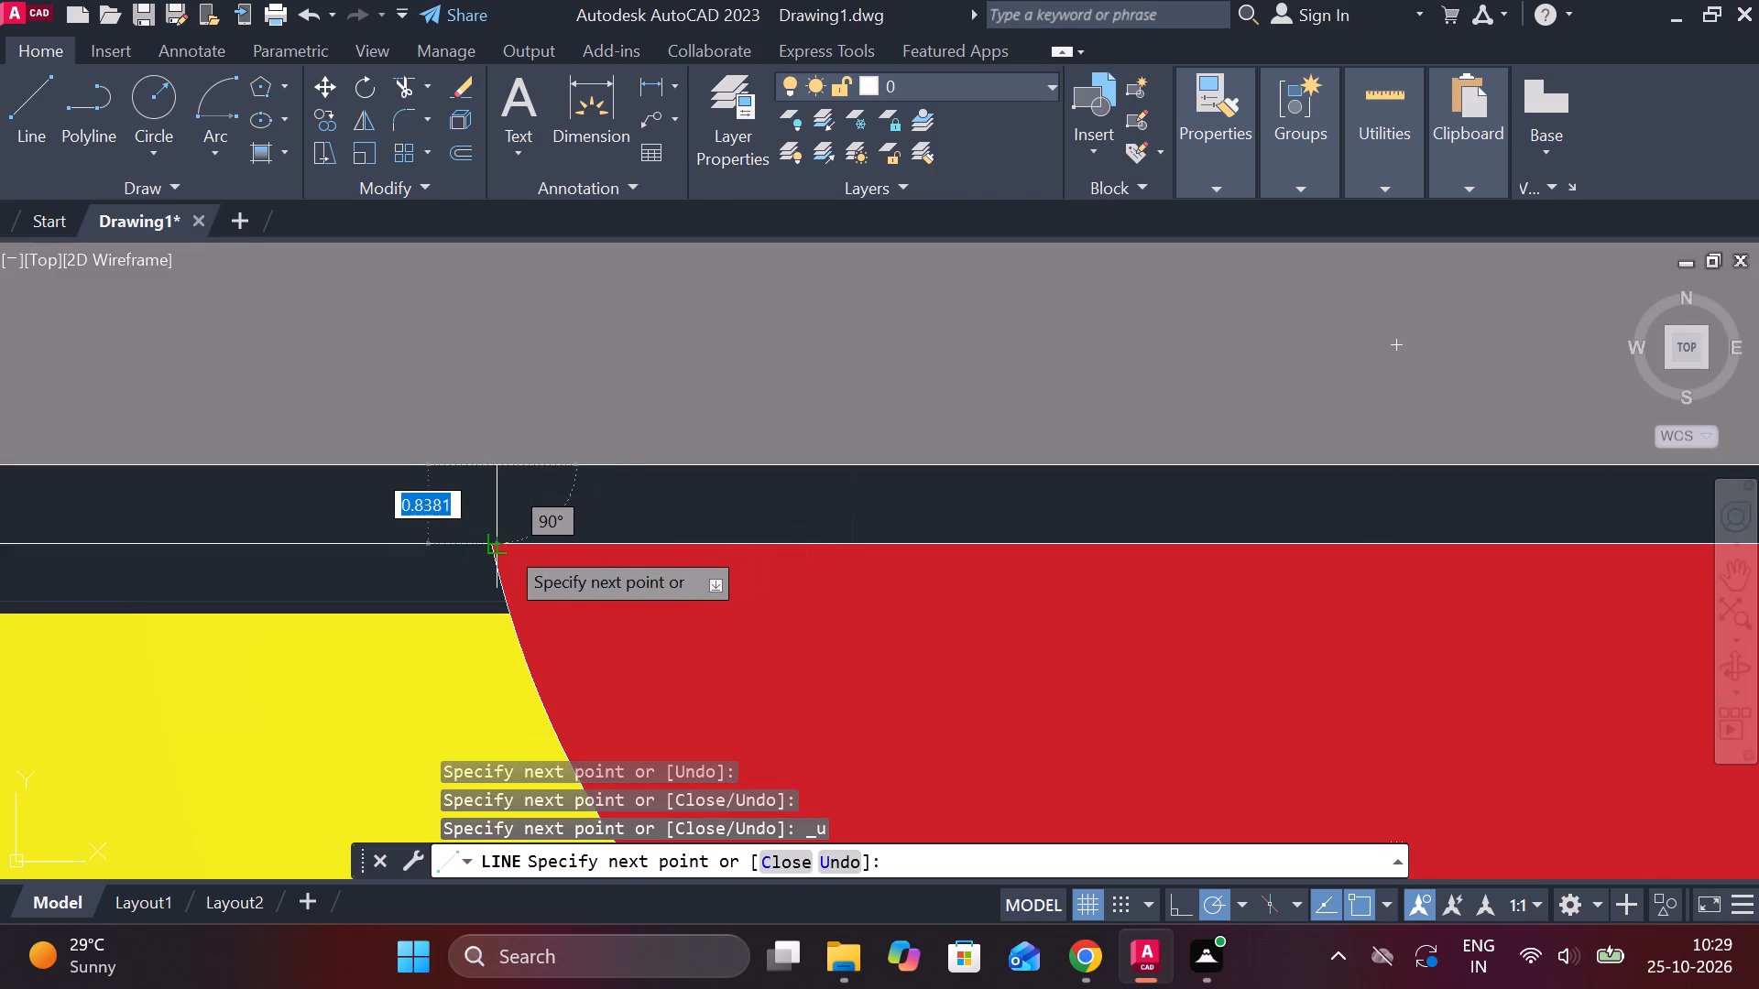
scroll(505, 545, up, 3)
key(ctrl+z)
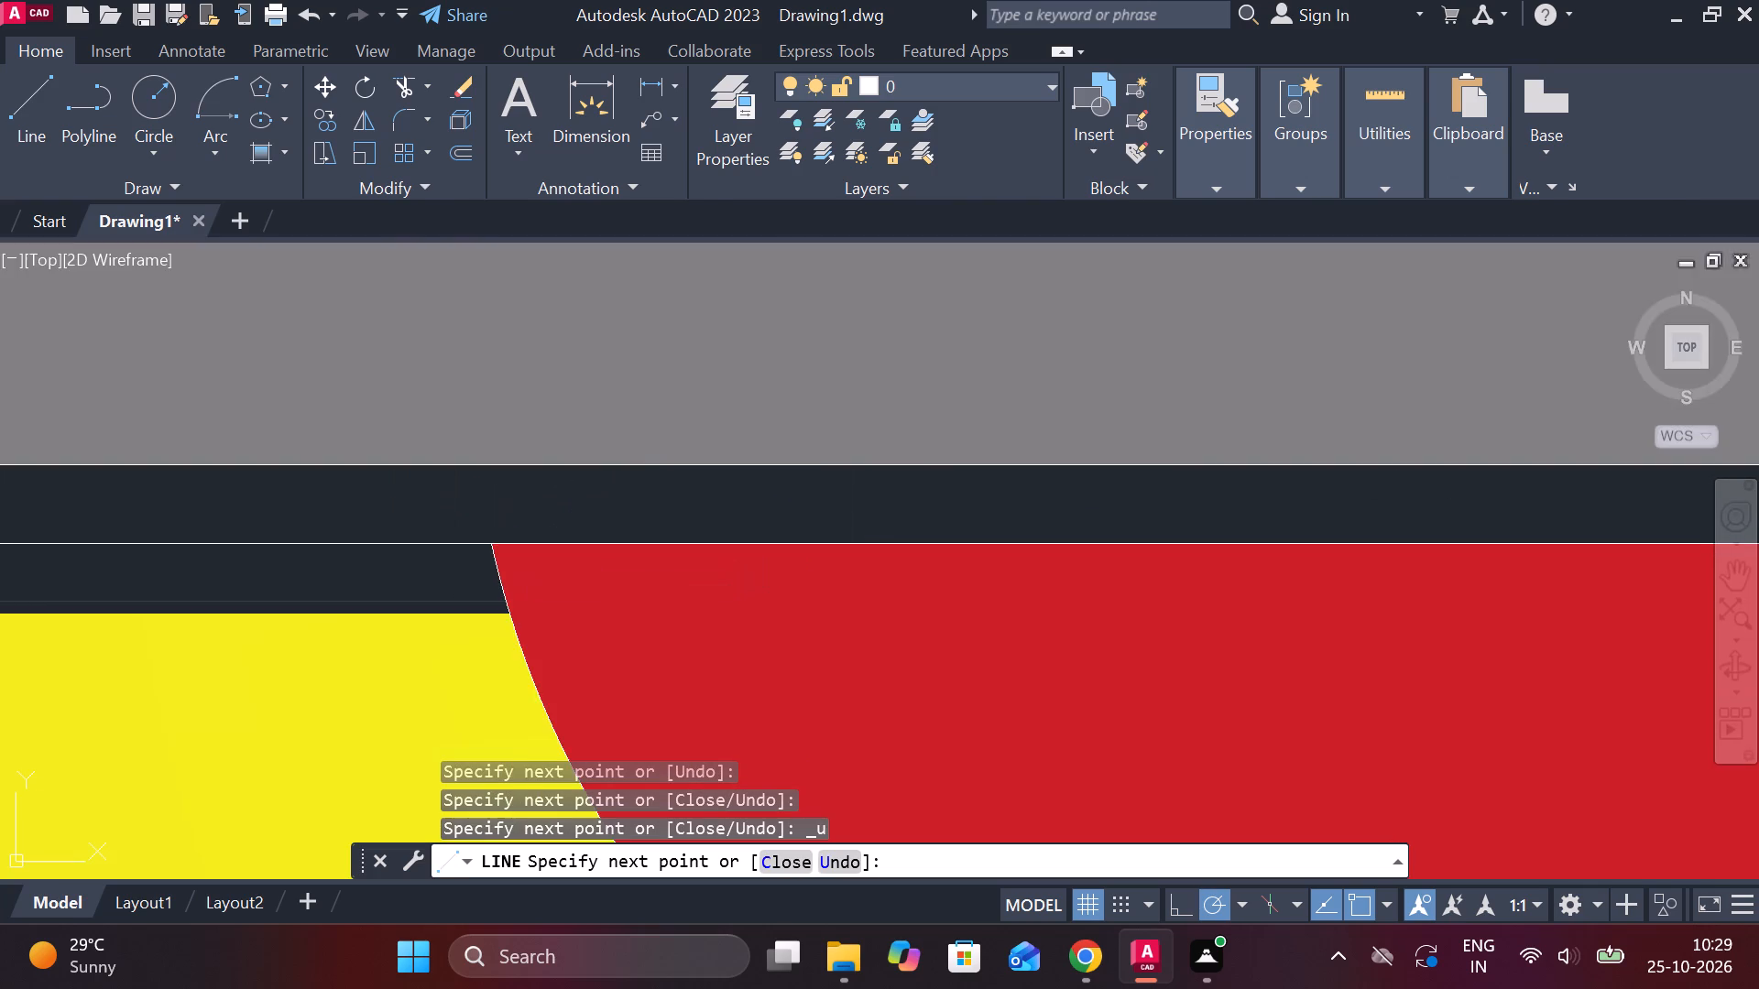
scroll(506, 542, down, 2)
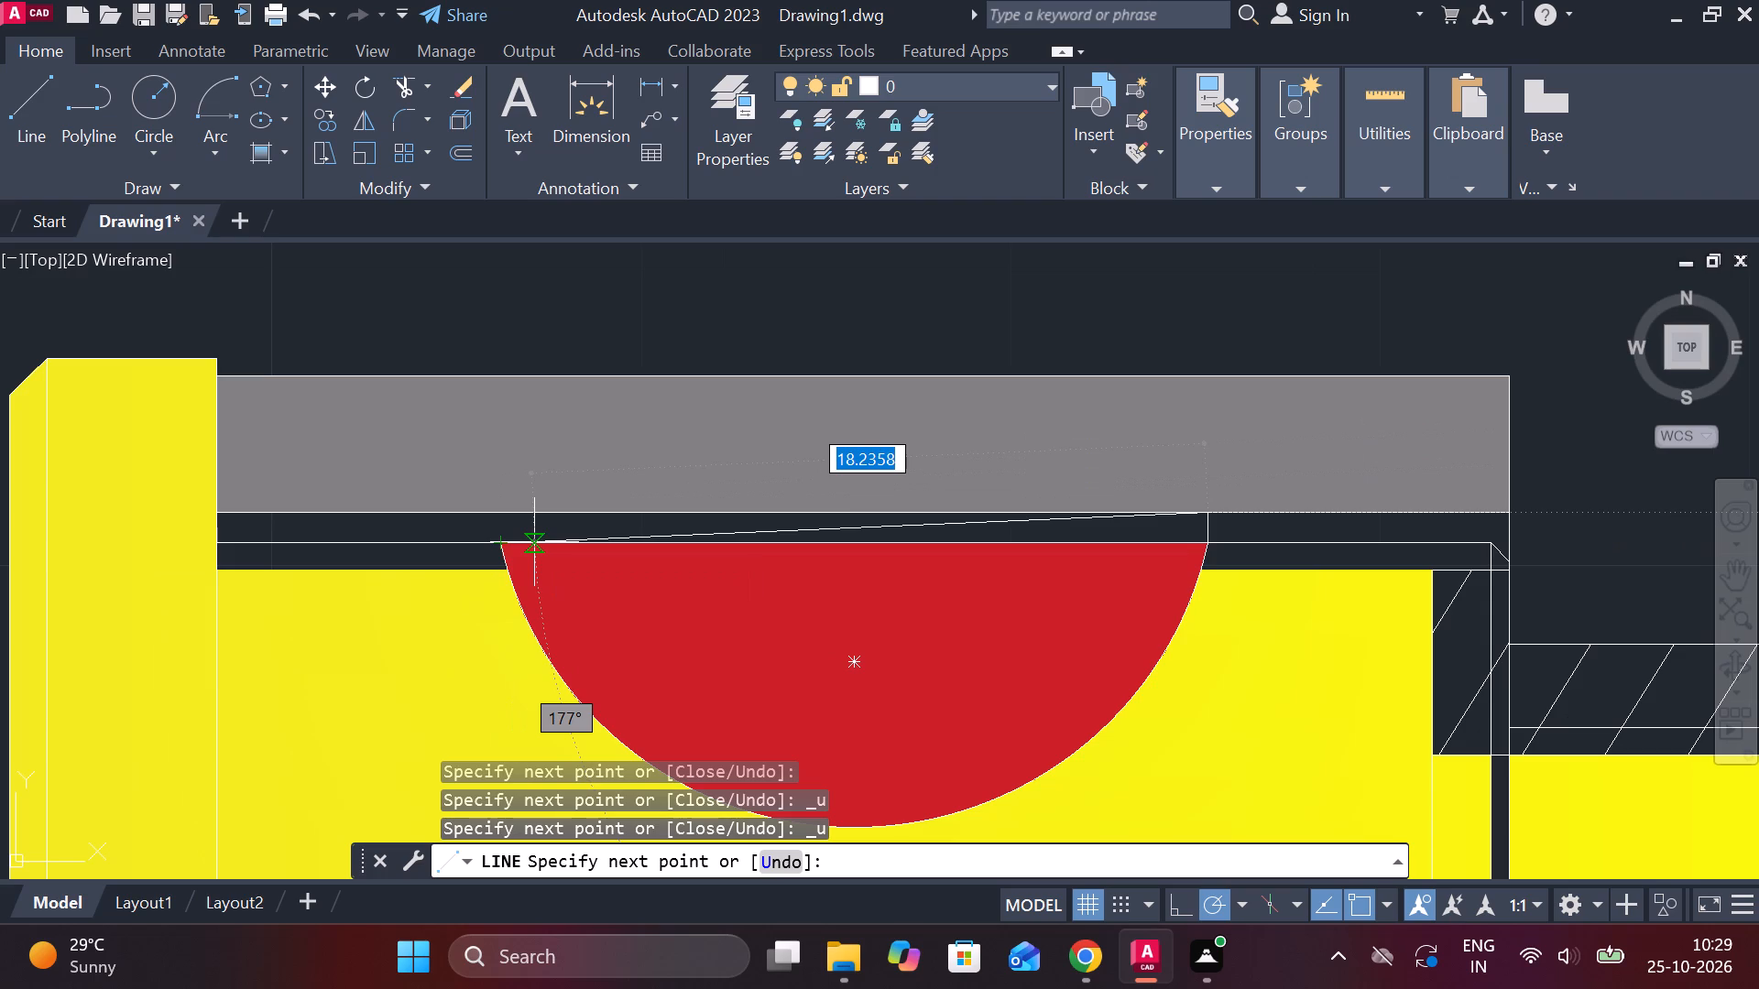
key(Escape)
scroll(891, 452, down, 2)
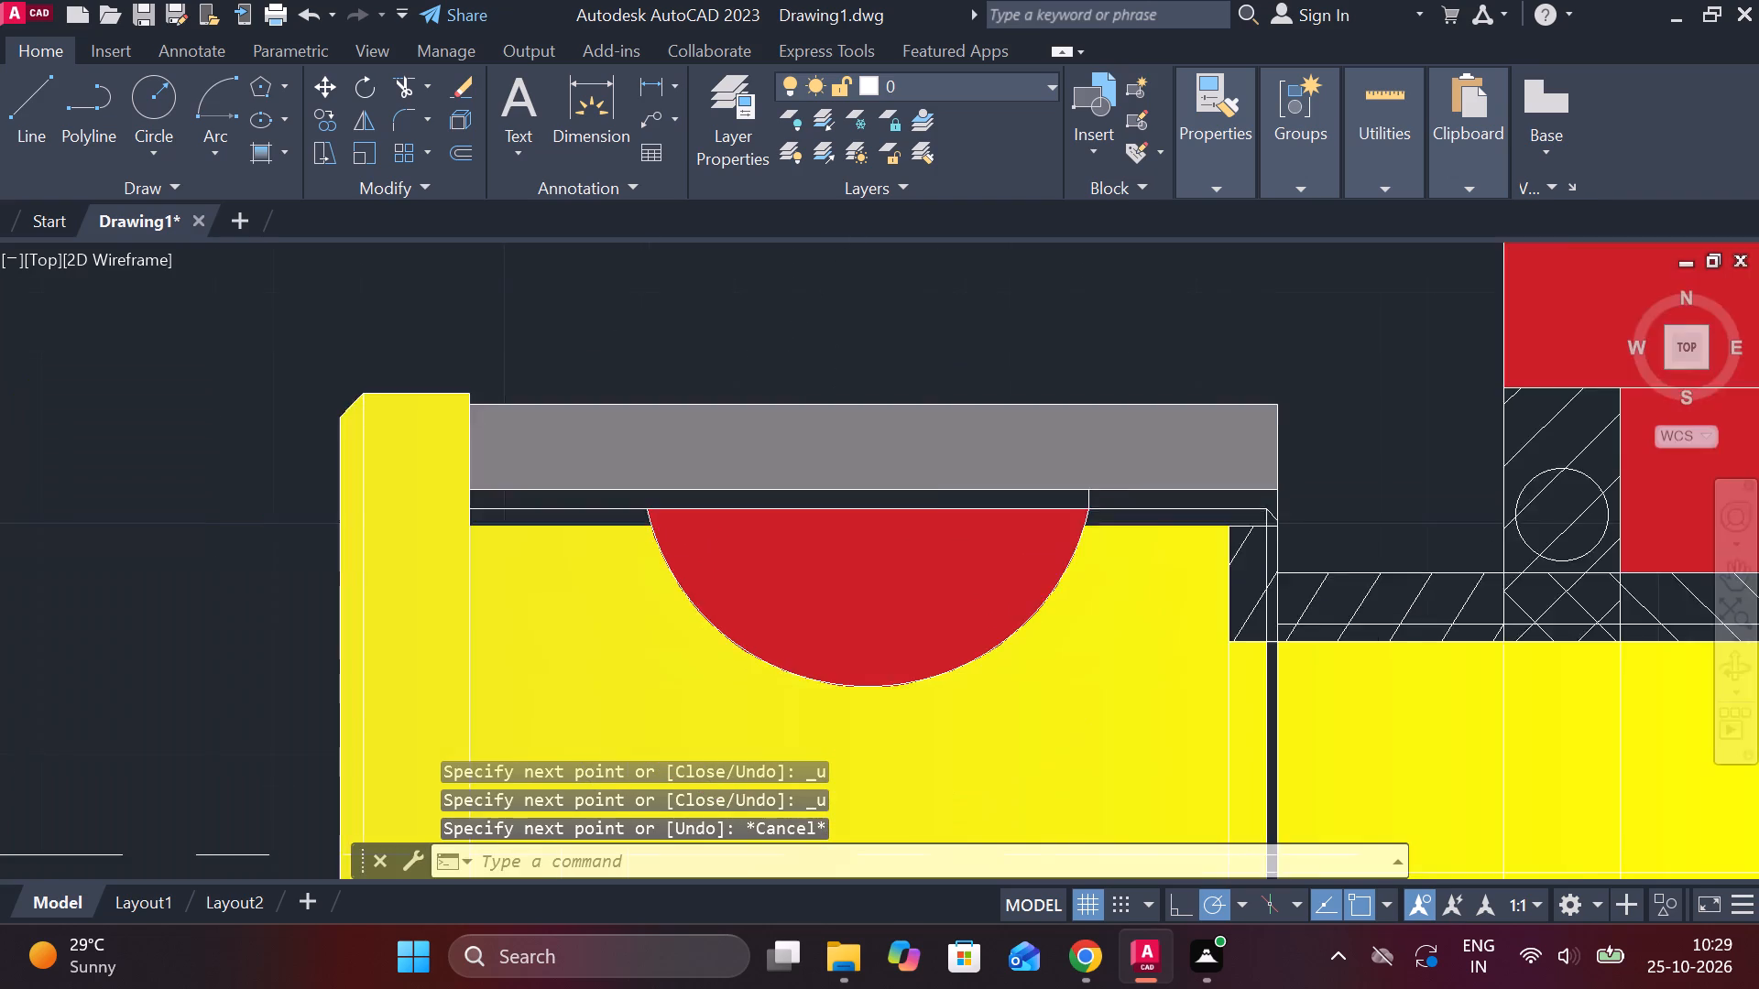
Undo the closing line, the red recess fill and the grey gradient fills of the housing and bracket.
key(ctrl+z)
key(ctrl+z)
key(ctrl+z)
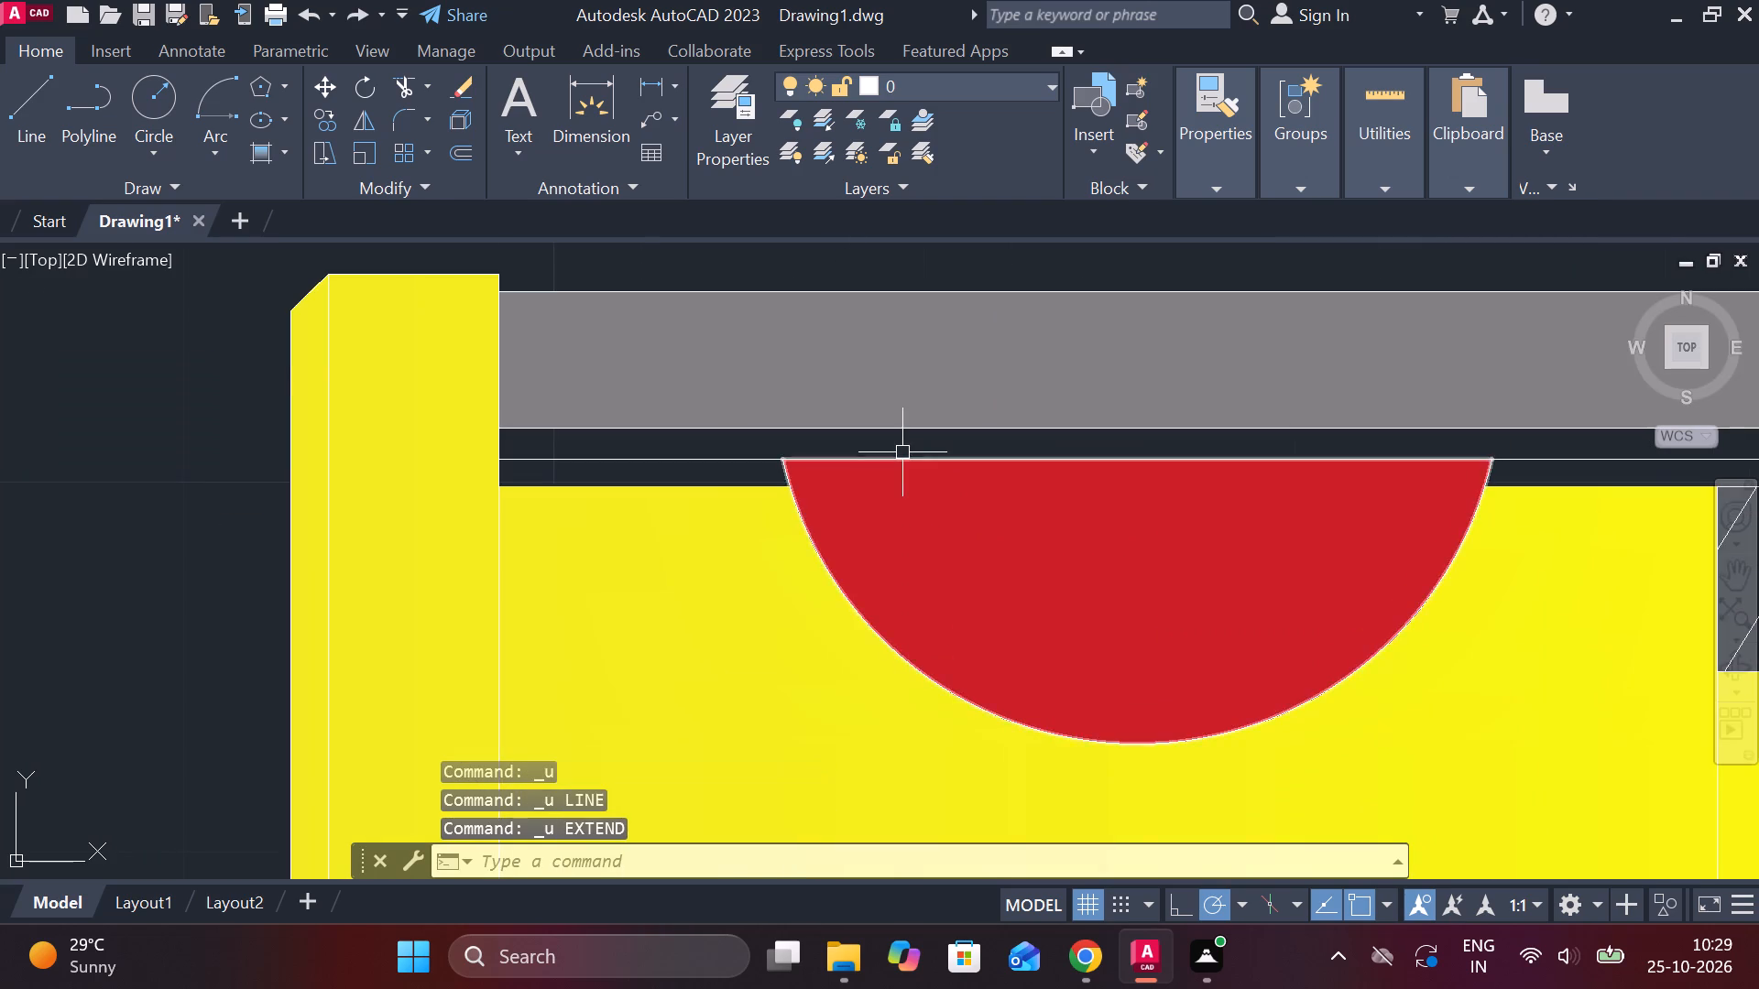
key(ctrl+z)
key(ctrl+z)
key(ctrl+z)
key(ctrl+z)
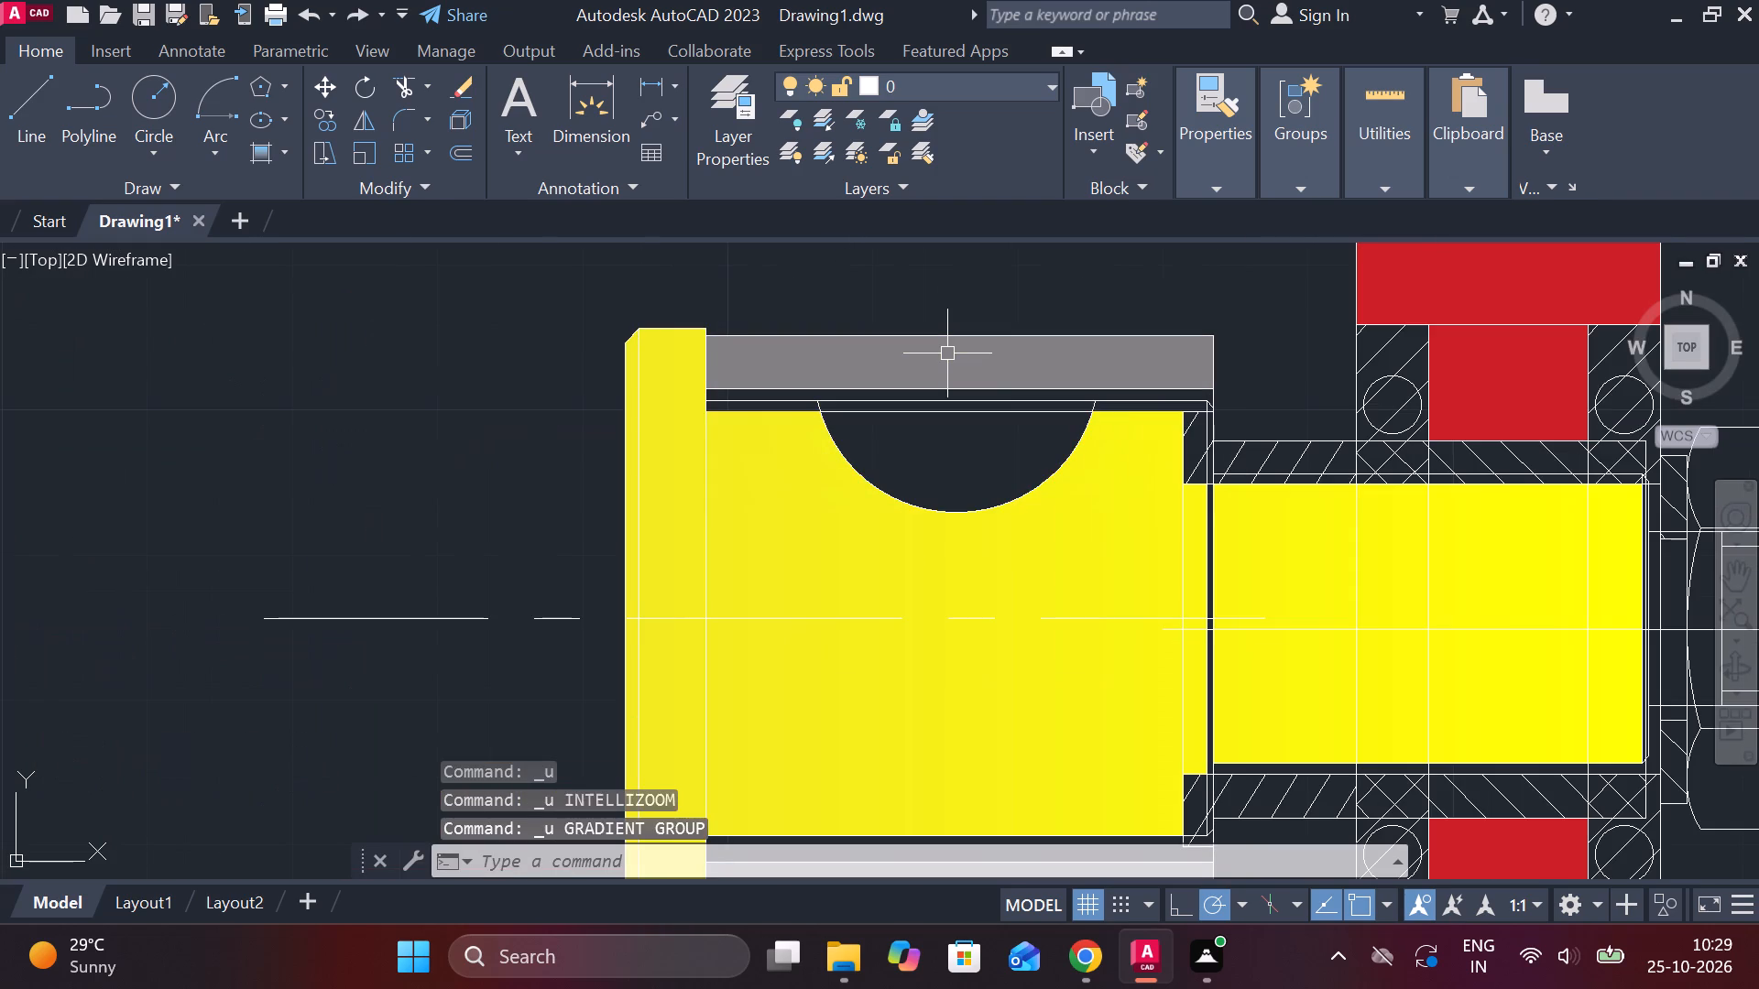
key(ctrl+z)
key(ctrl+z)
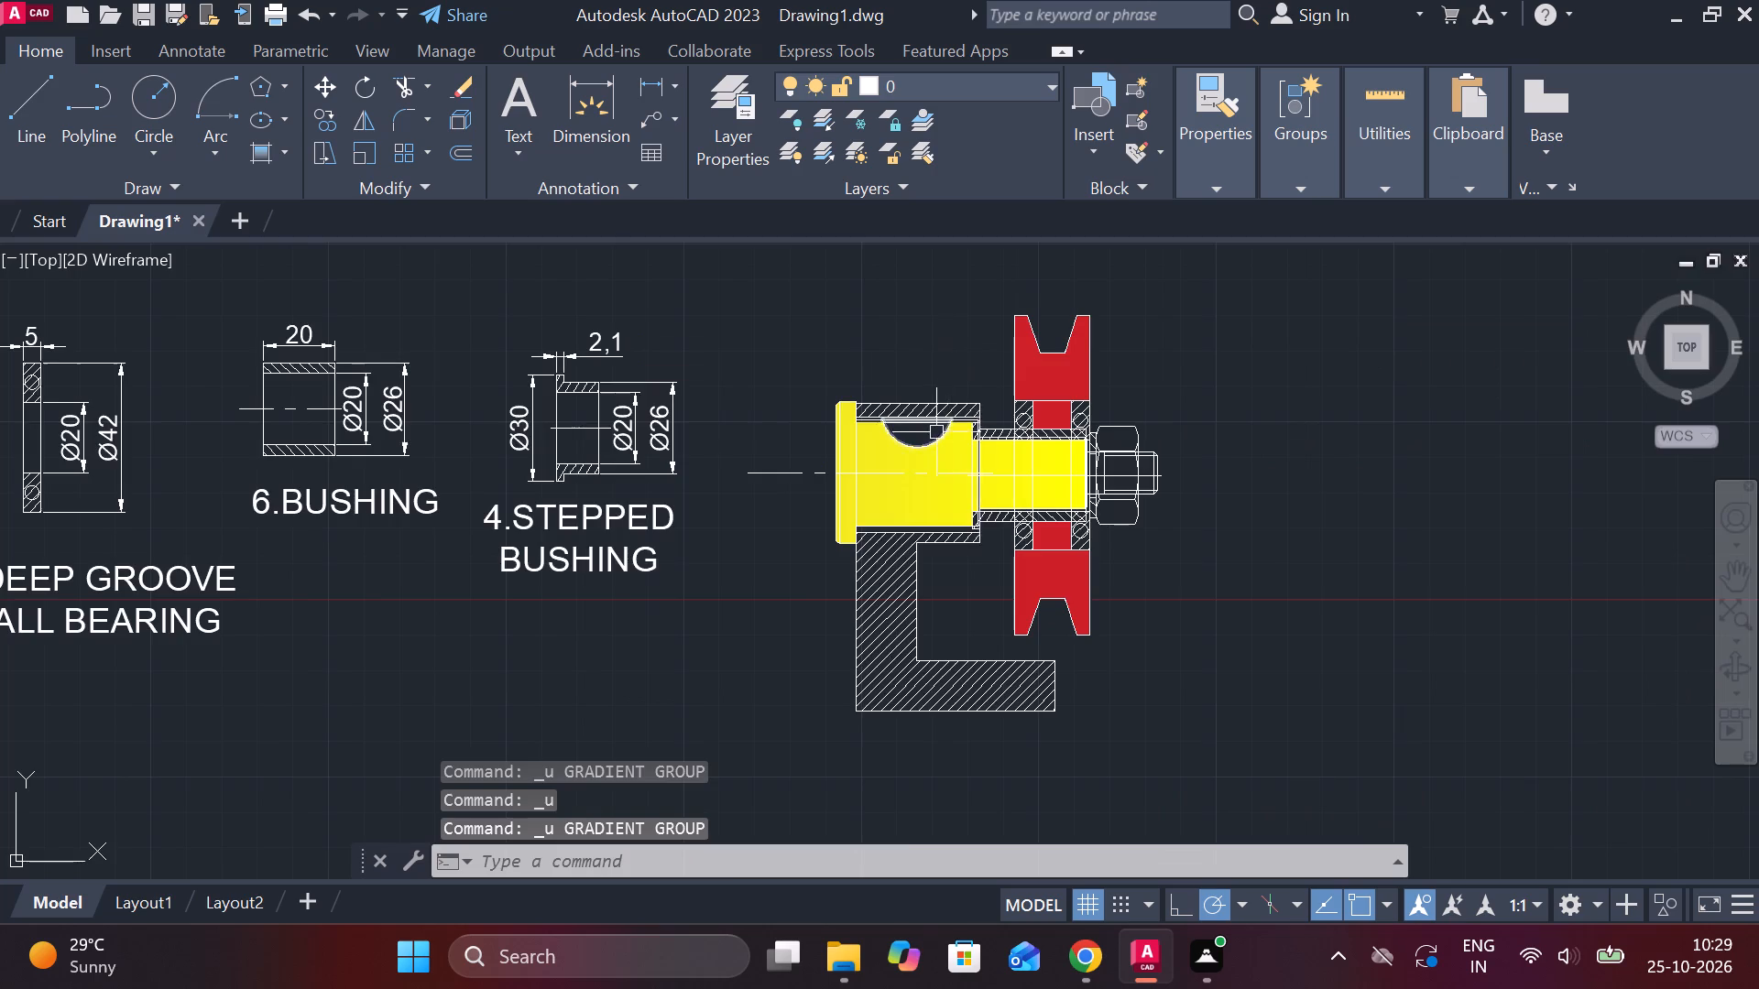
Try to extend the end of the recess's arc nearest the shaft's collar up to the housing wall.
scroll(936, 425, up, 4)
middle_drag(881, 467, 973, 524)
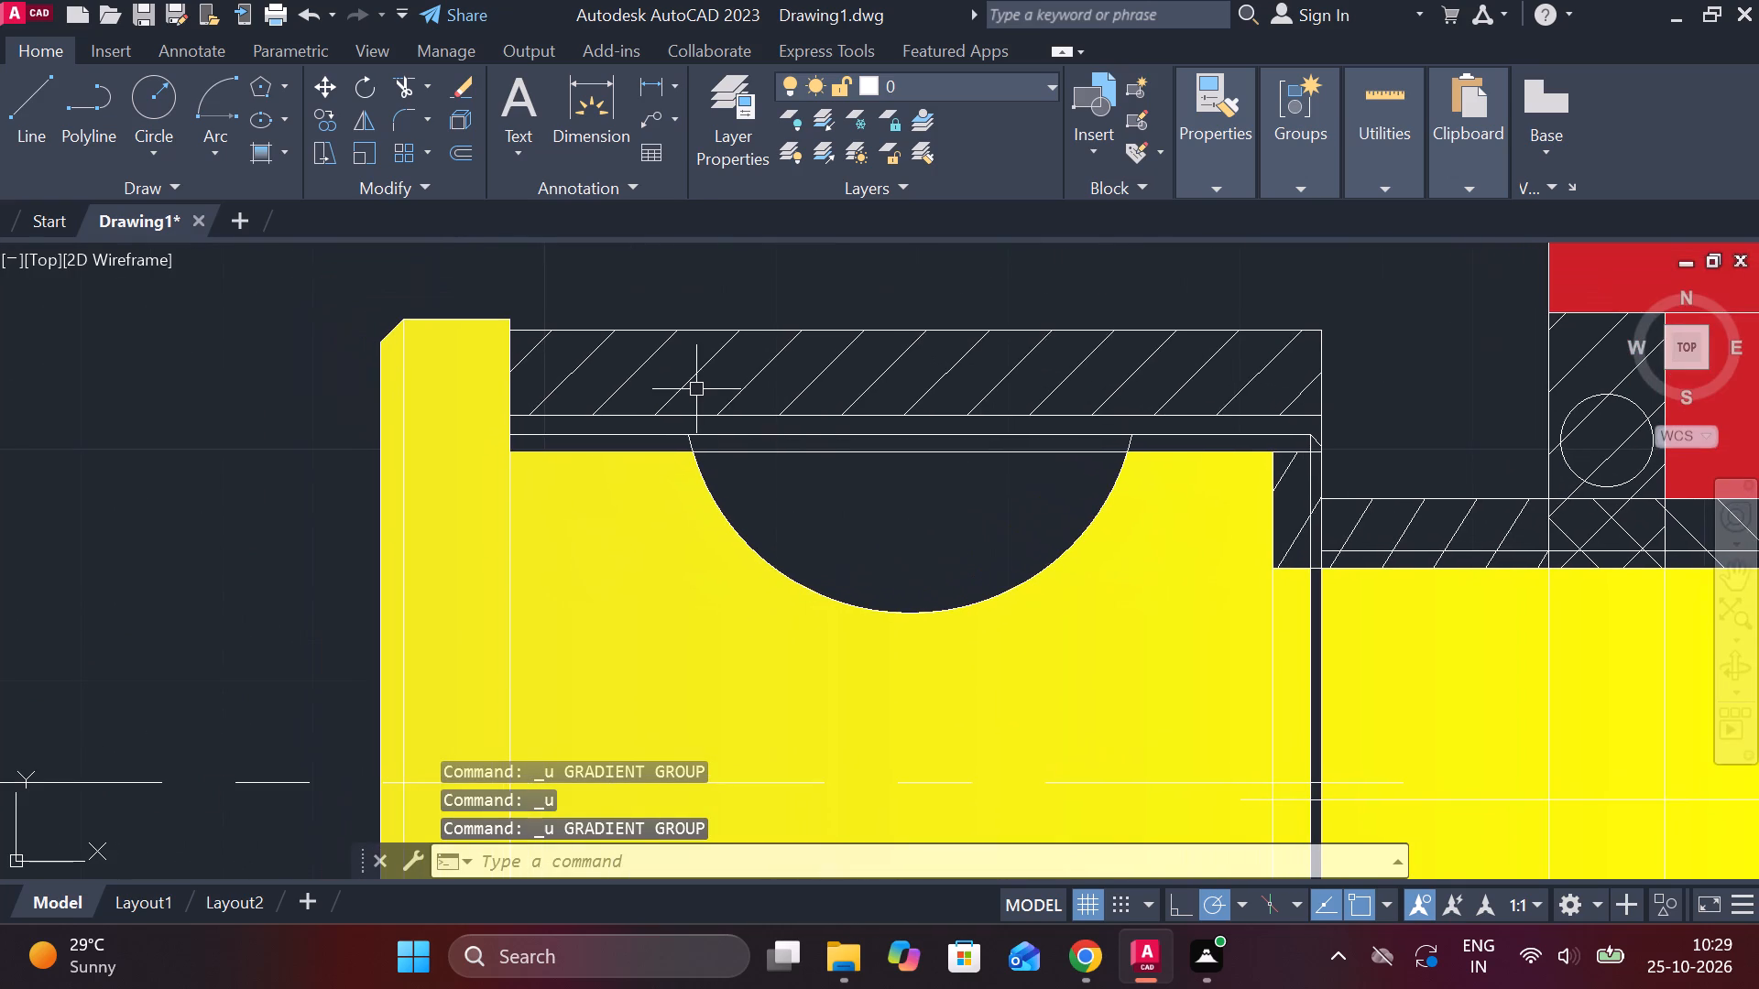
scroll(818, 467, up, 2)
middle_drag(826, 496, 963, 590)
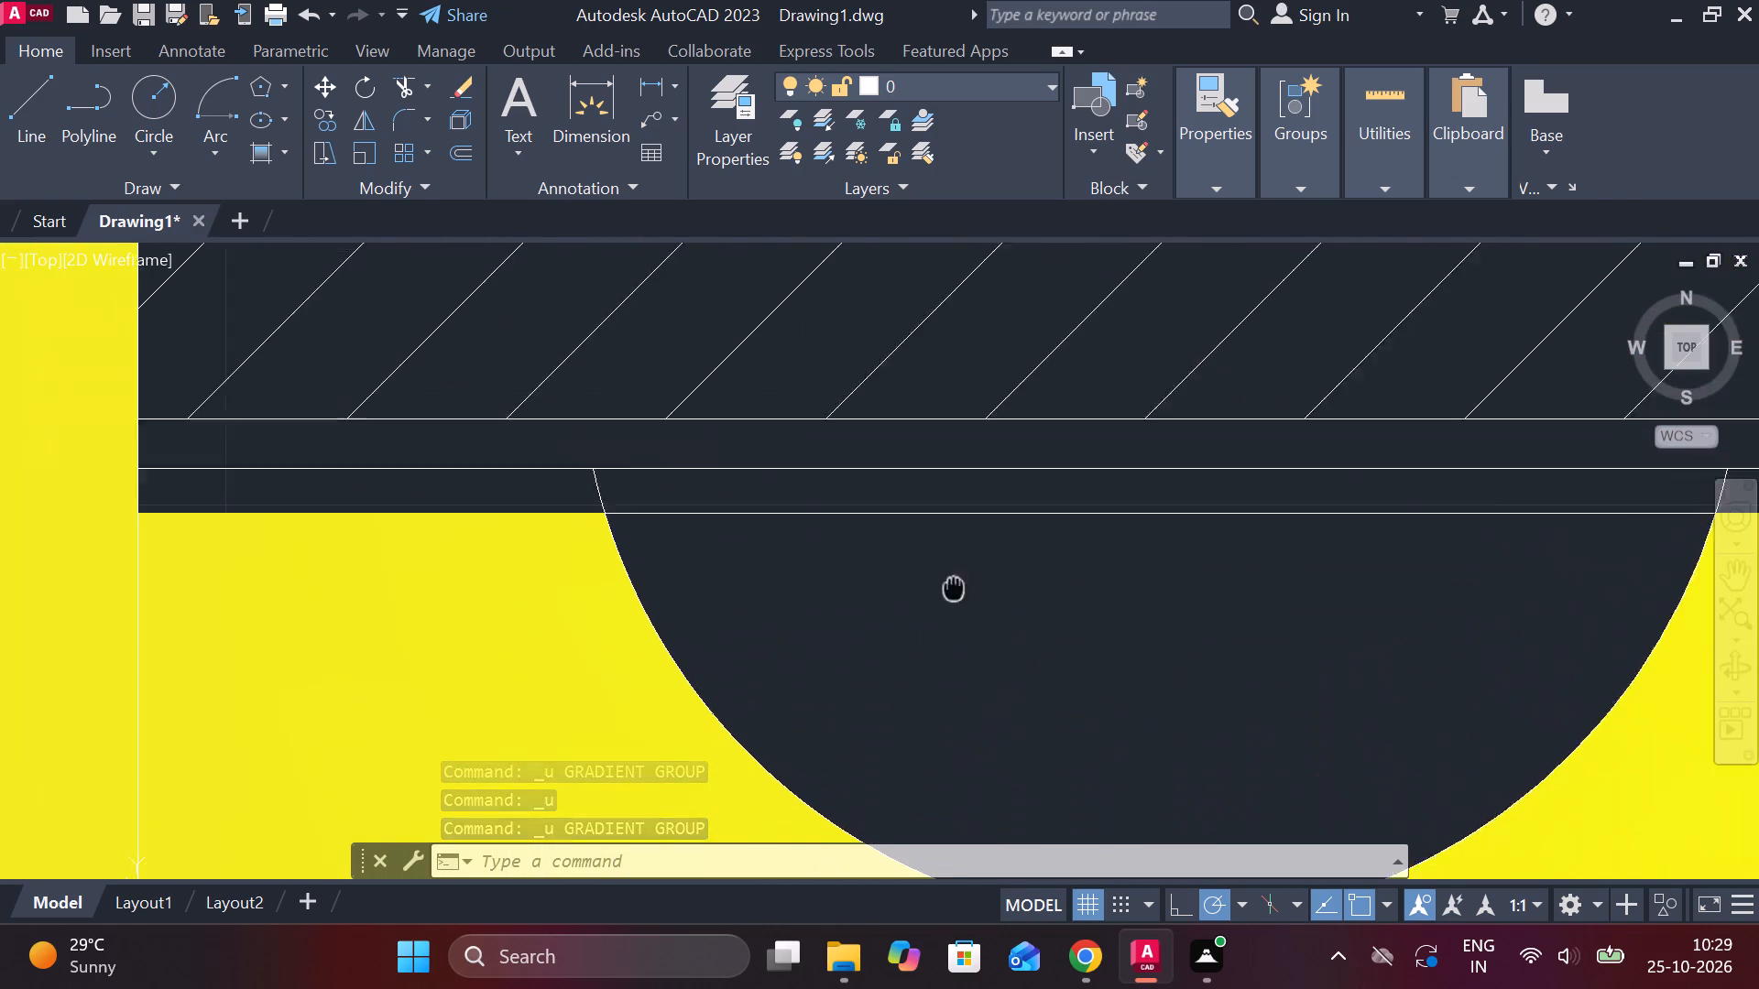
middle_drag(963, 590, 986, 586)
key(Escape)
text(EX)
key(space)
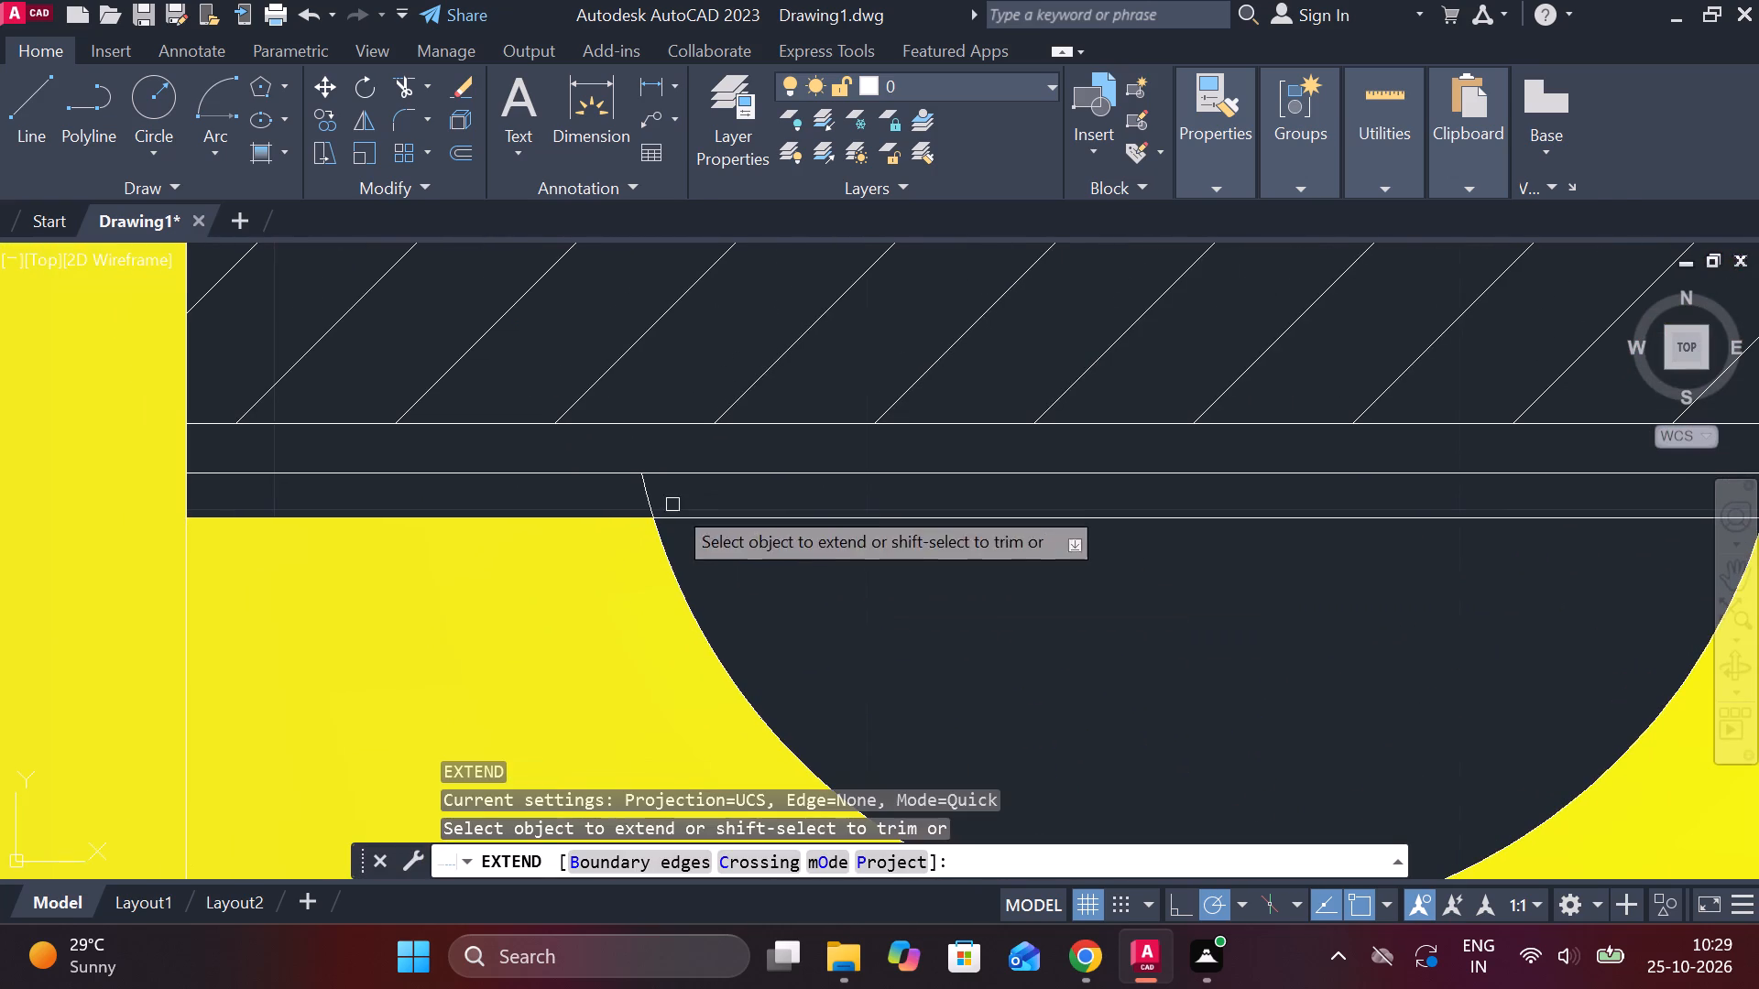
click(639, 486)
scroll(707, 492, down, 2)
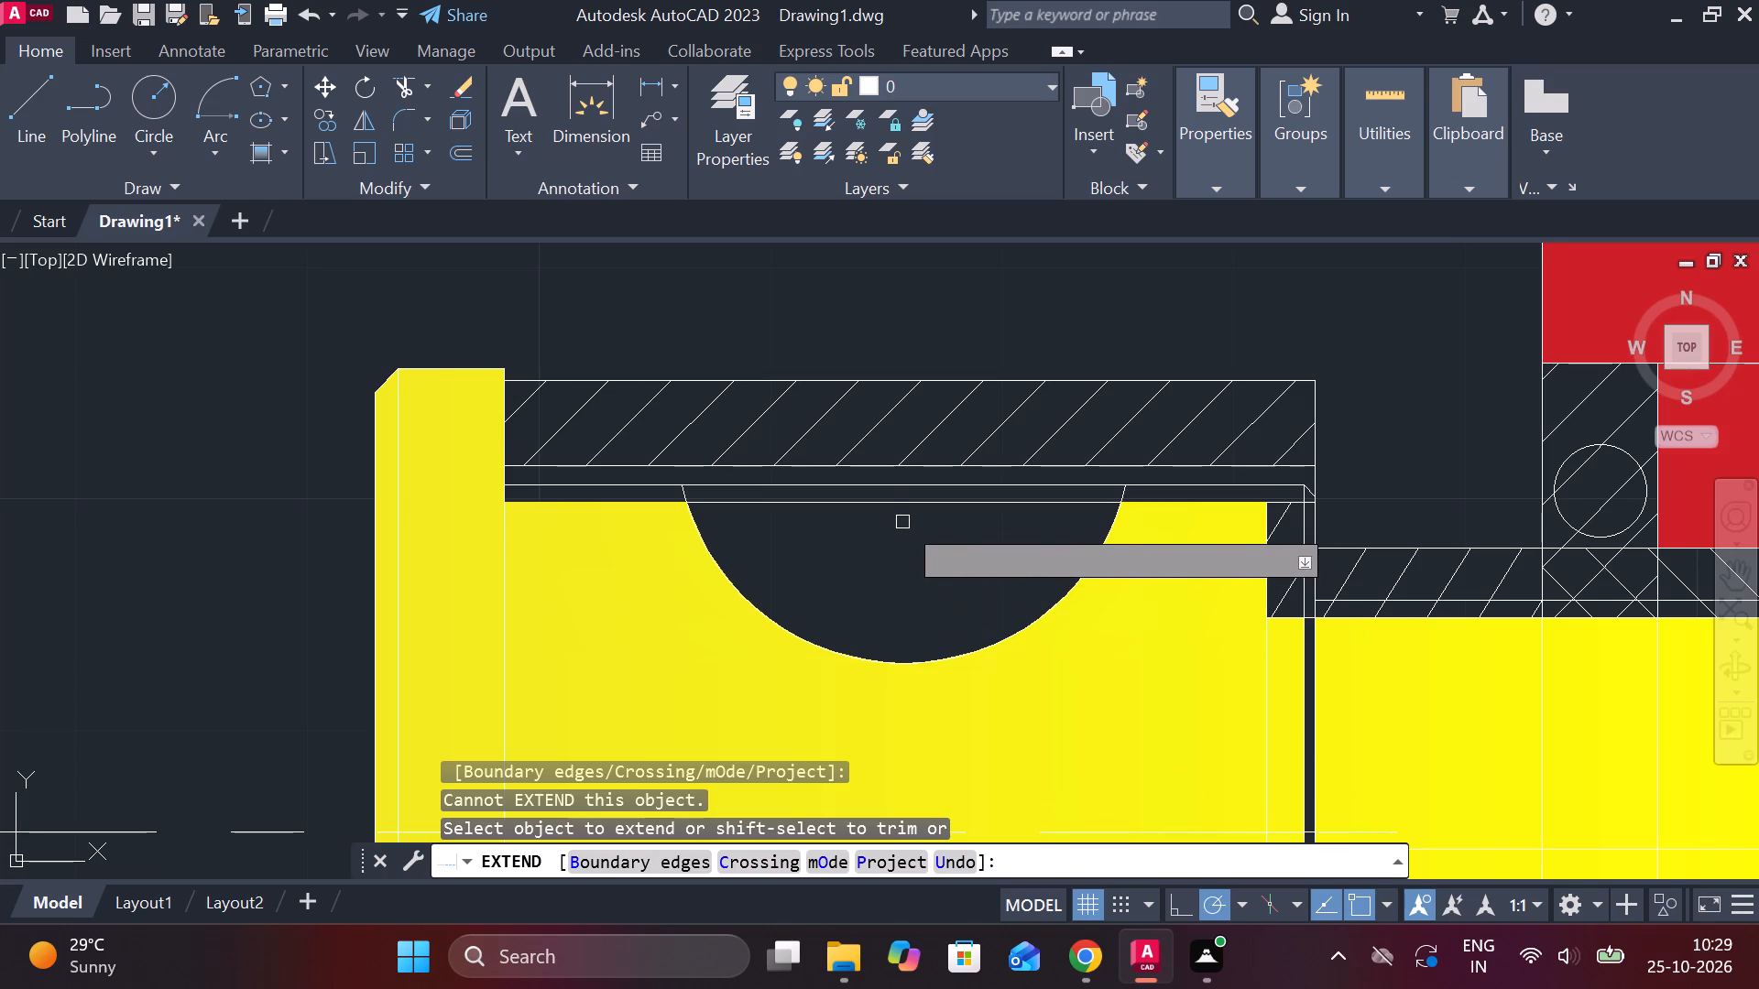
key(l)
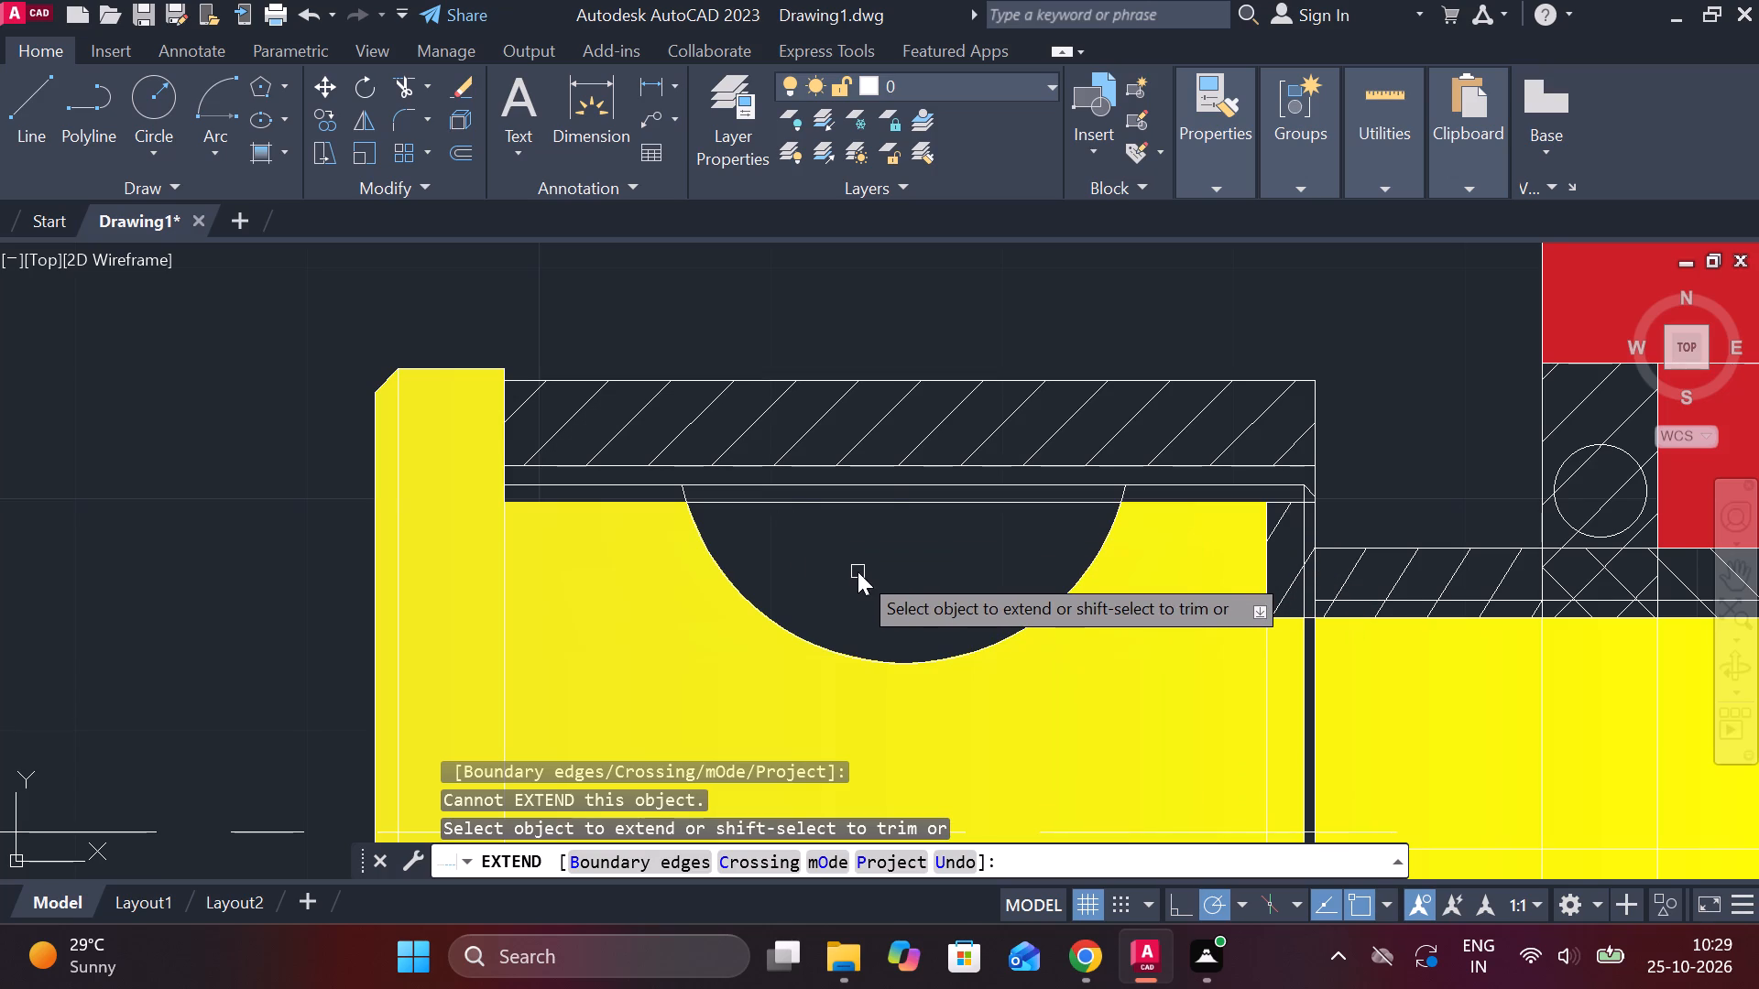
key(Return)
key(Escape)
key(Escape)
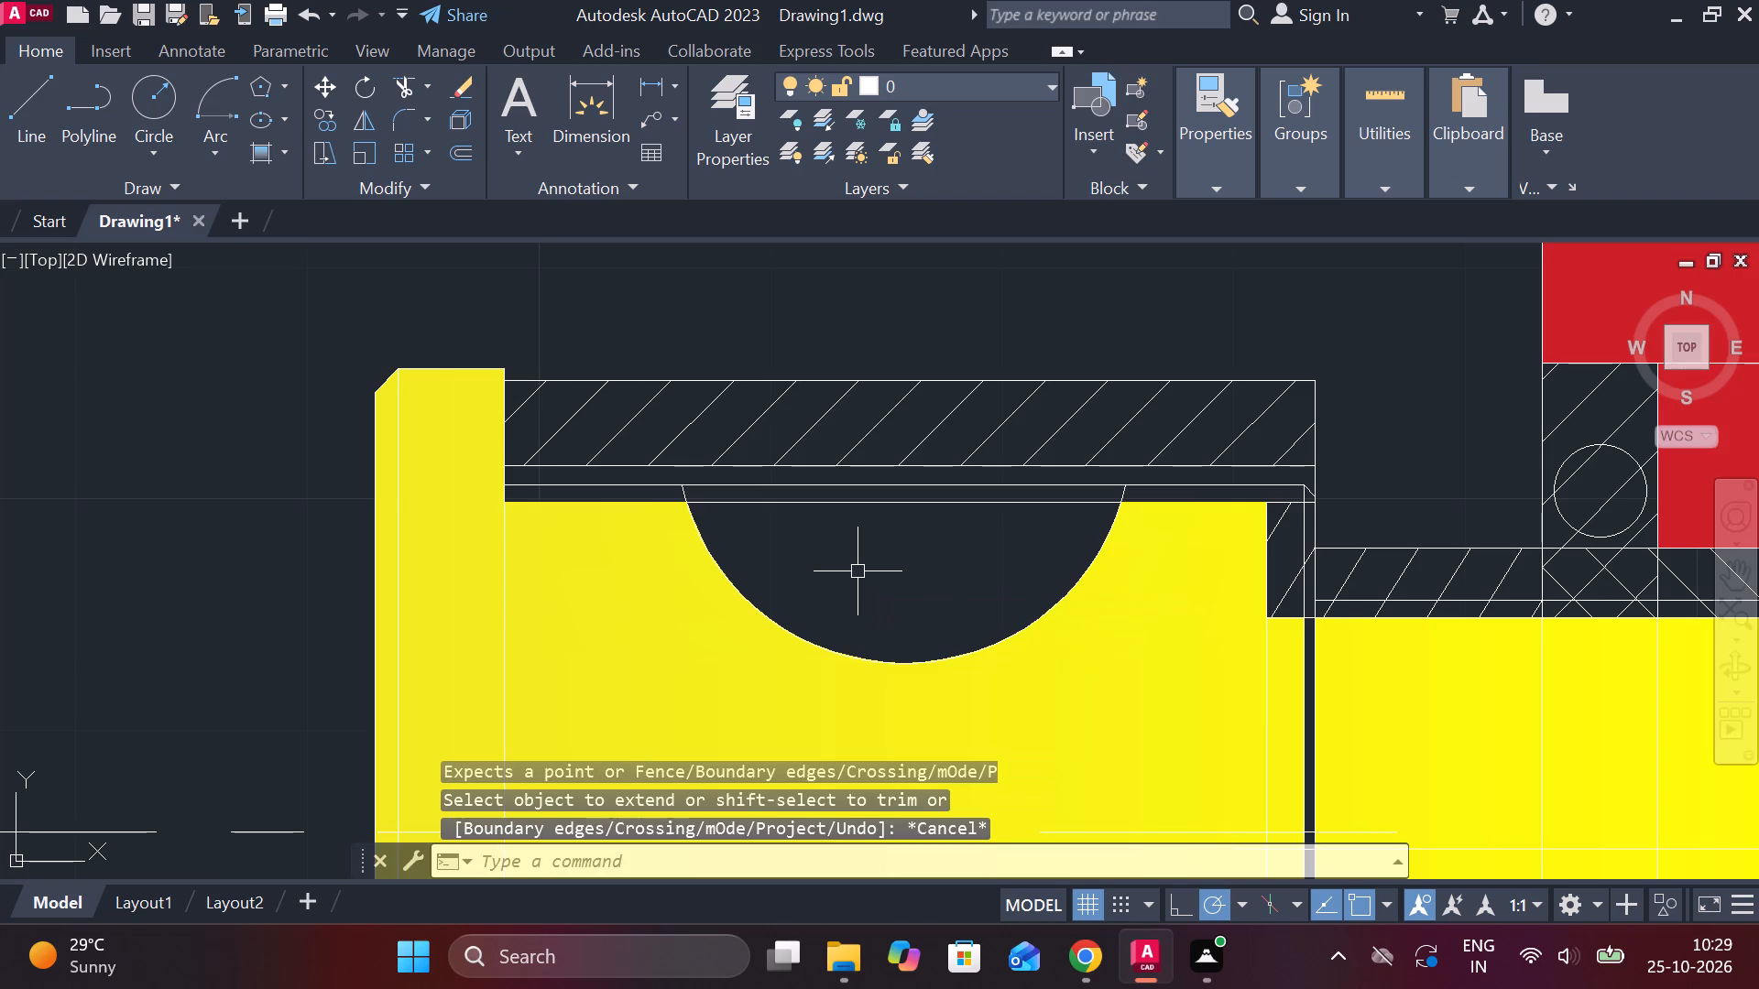
Draw a vertical line about 0.84 long from the arc's collar-side end up to the hatched housing wall's edge.
key(l)
key(Return)
scroll(993, 503, up, 3)
scroll(990, 521, down, 2)
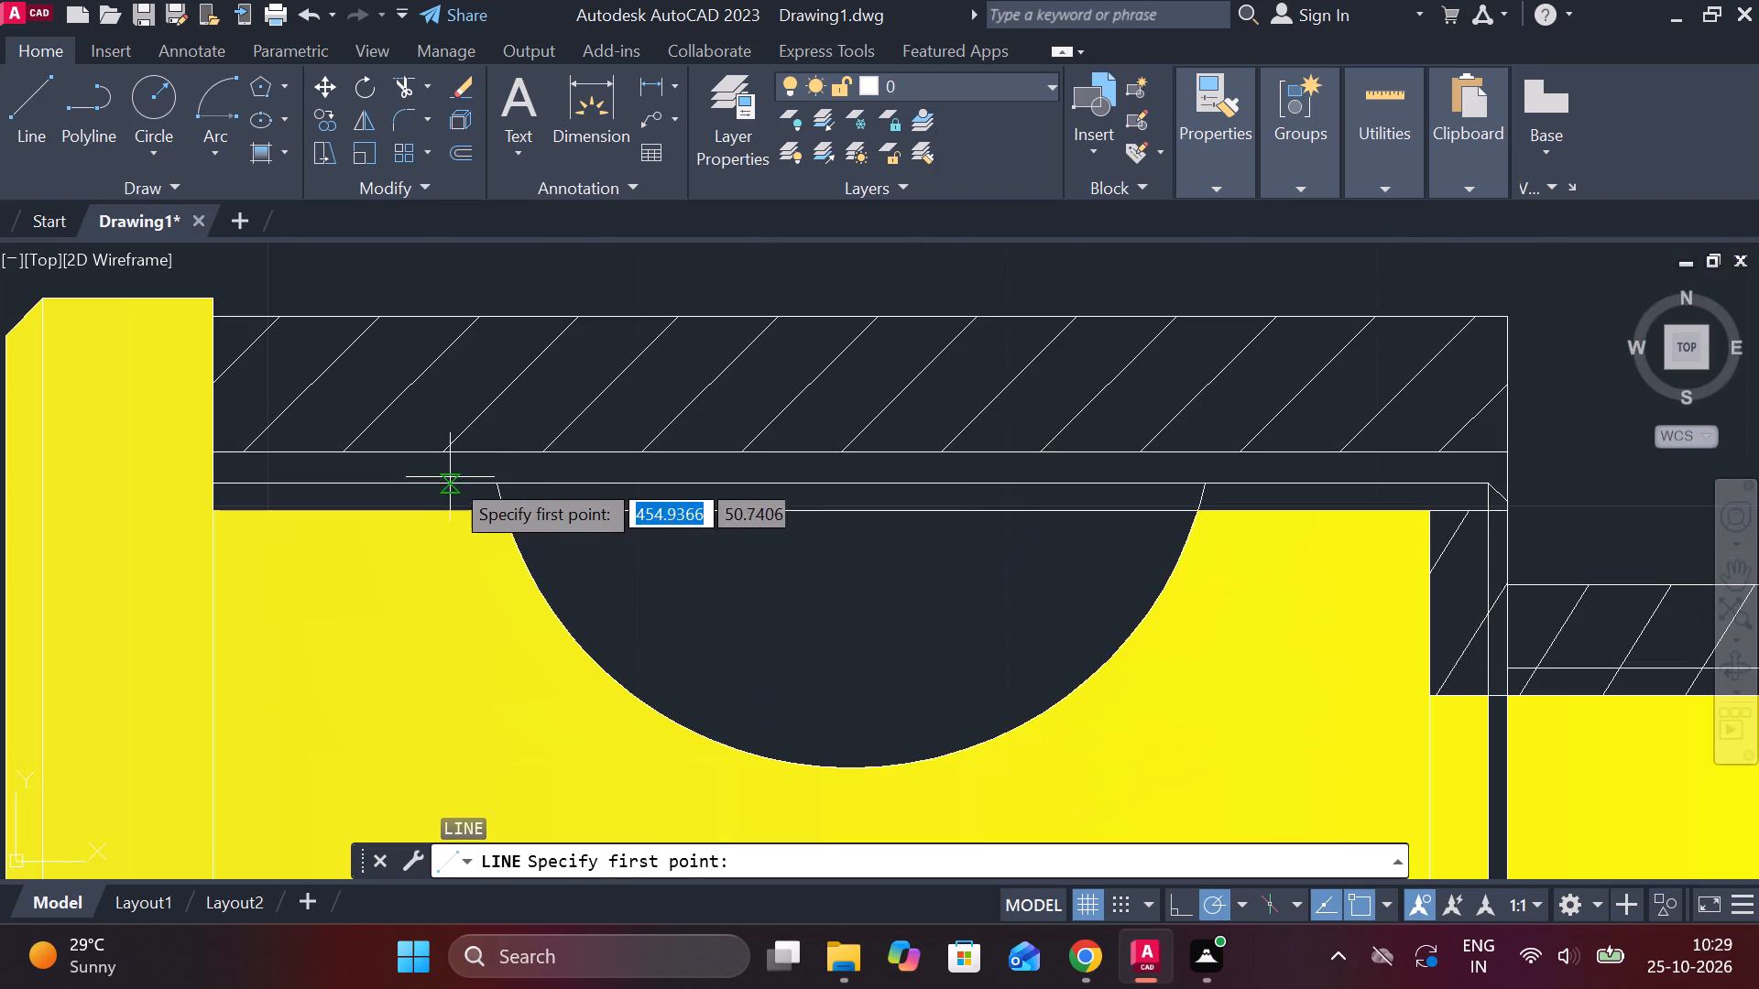
scroll(470, 476, up, 2)
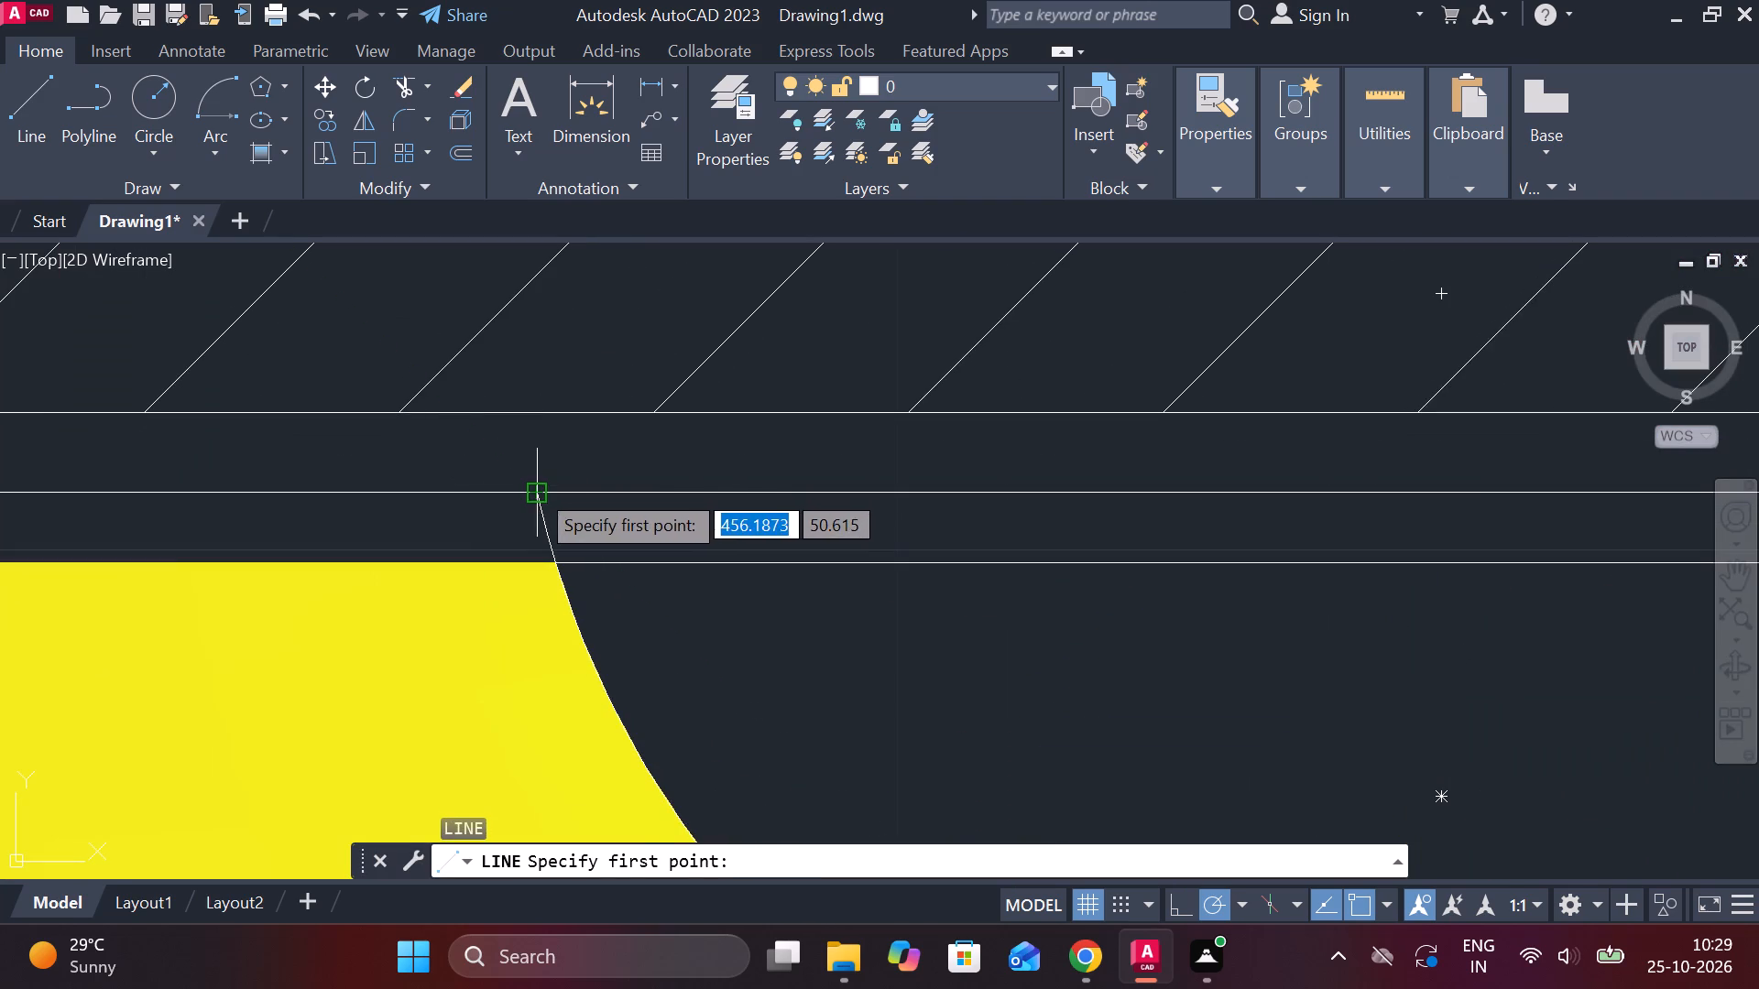
click(535, 488)
double_click(549, 413)
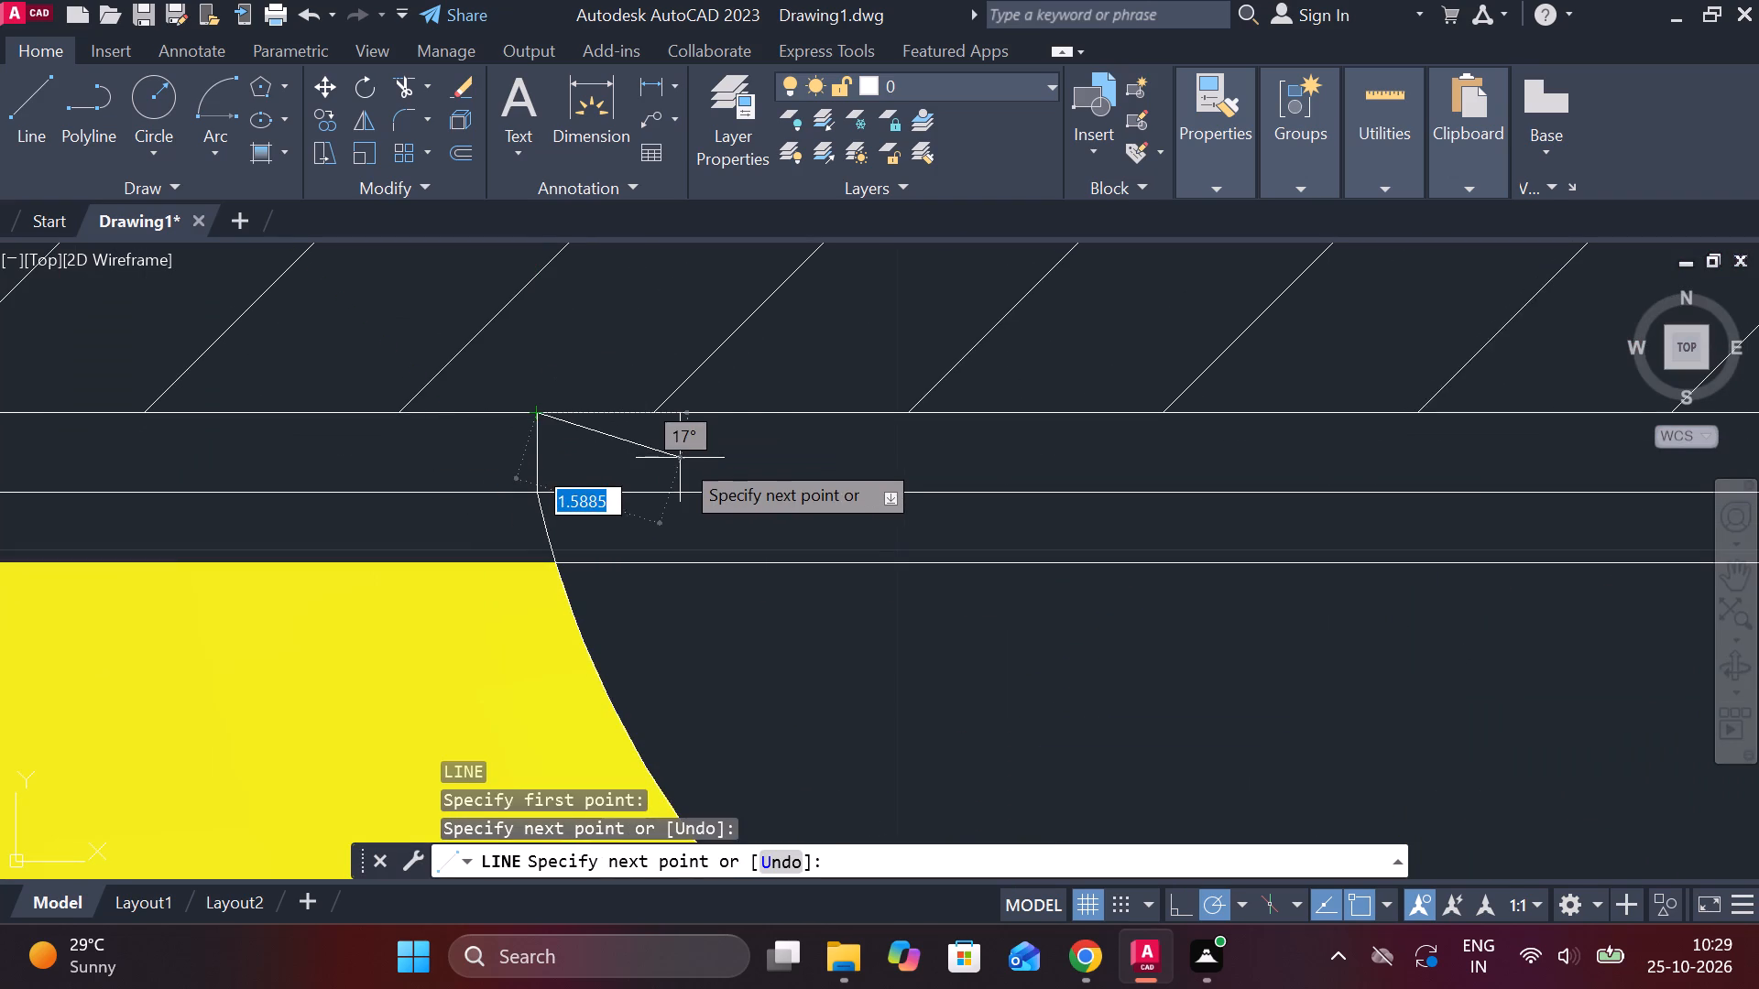
scroll(686, 461, down, 2)
middle_drag(1186, 414, 1004, 429)
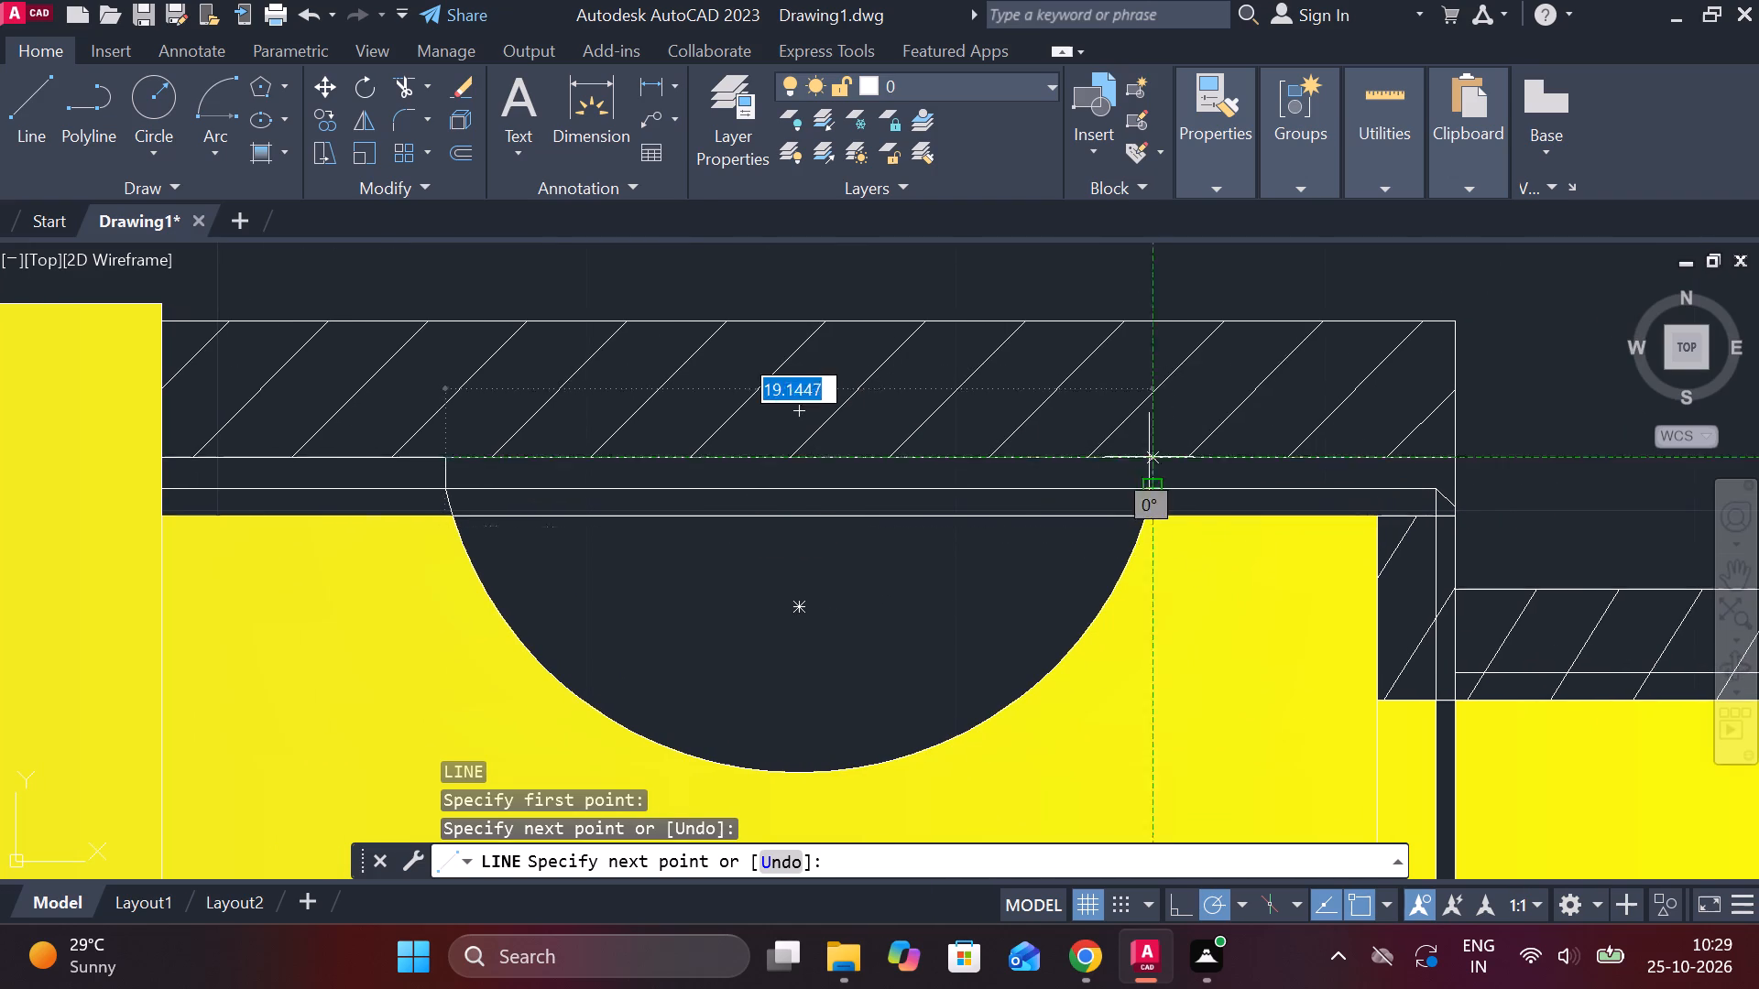
click(1149, 454)
scroll(1151, 484, up, 2)
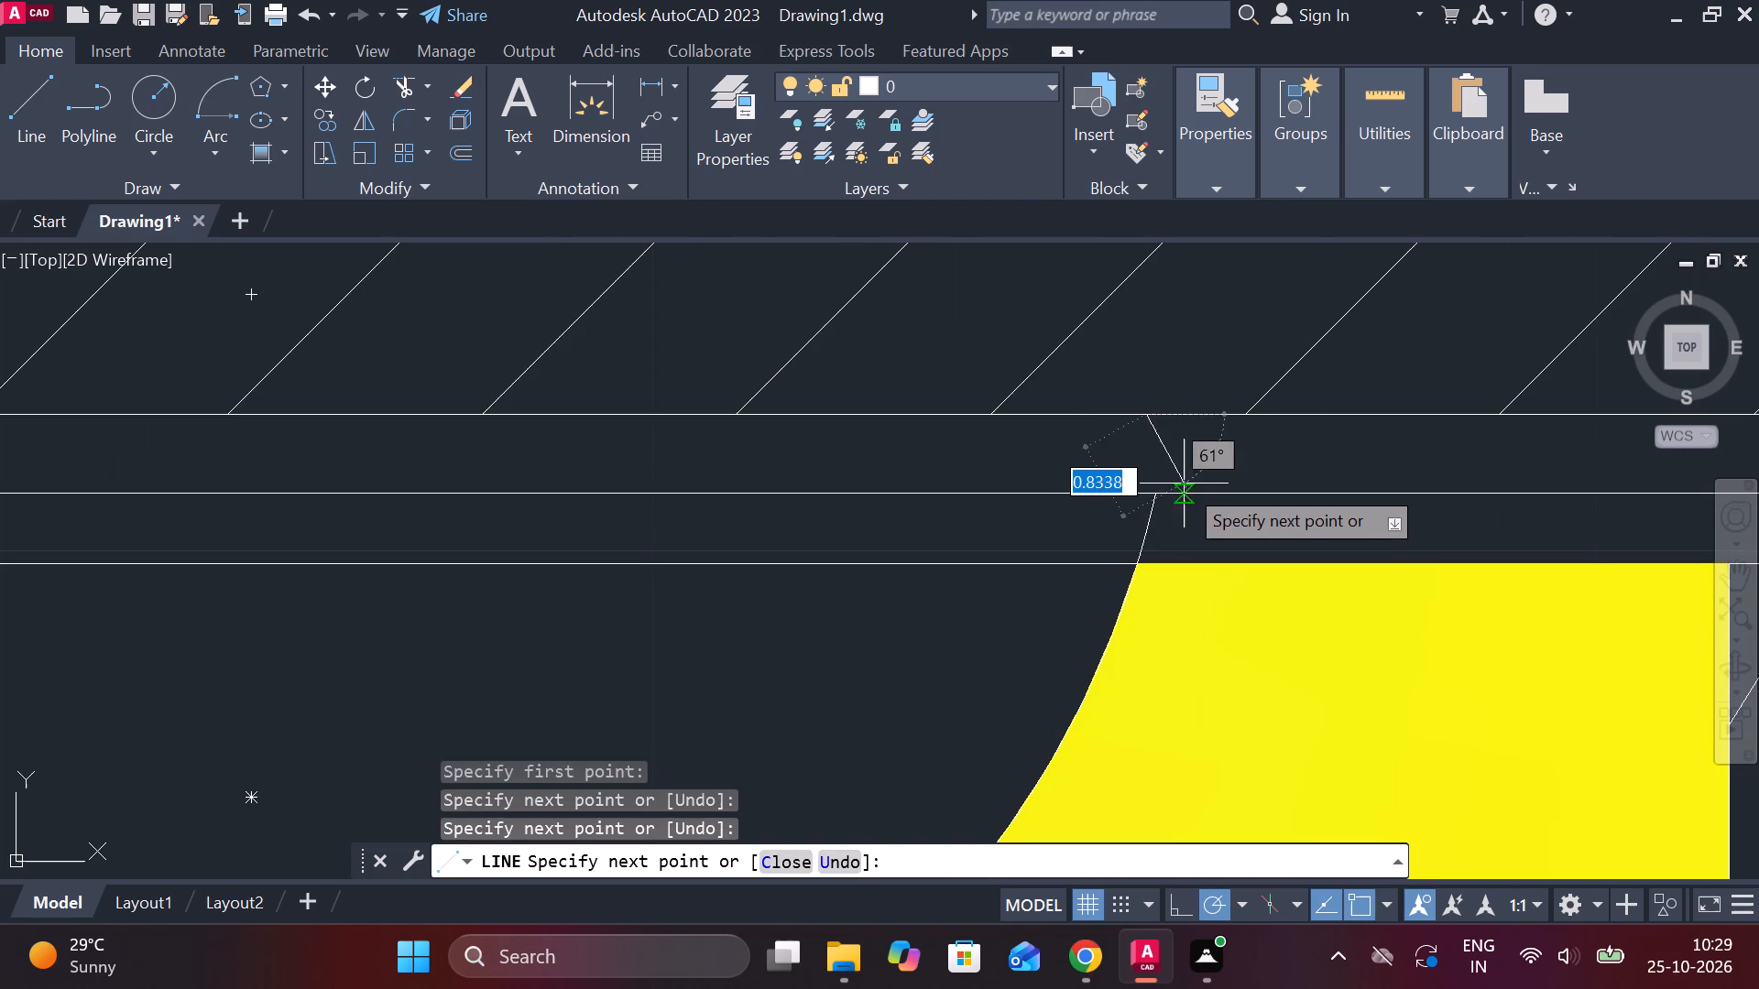
key(ctrl+z)
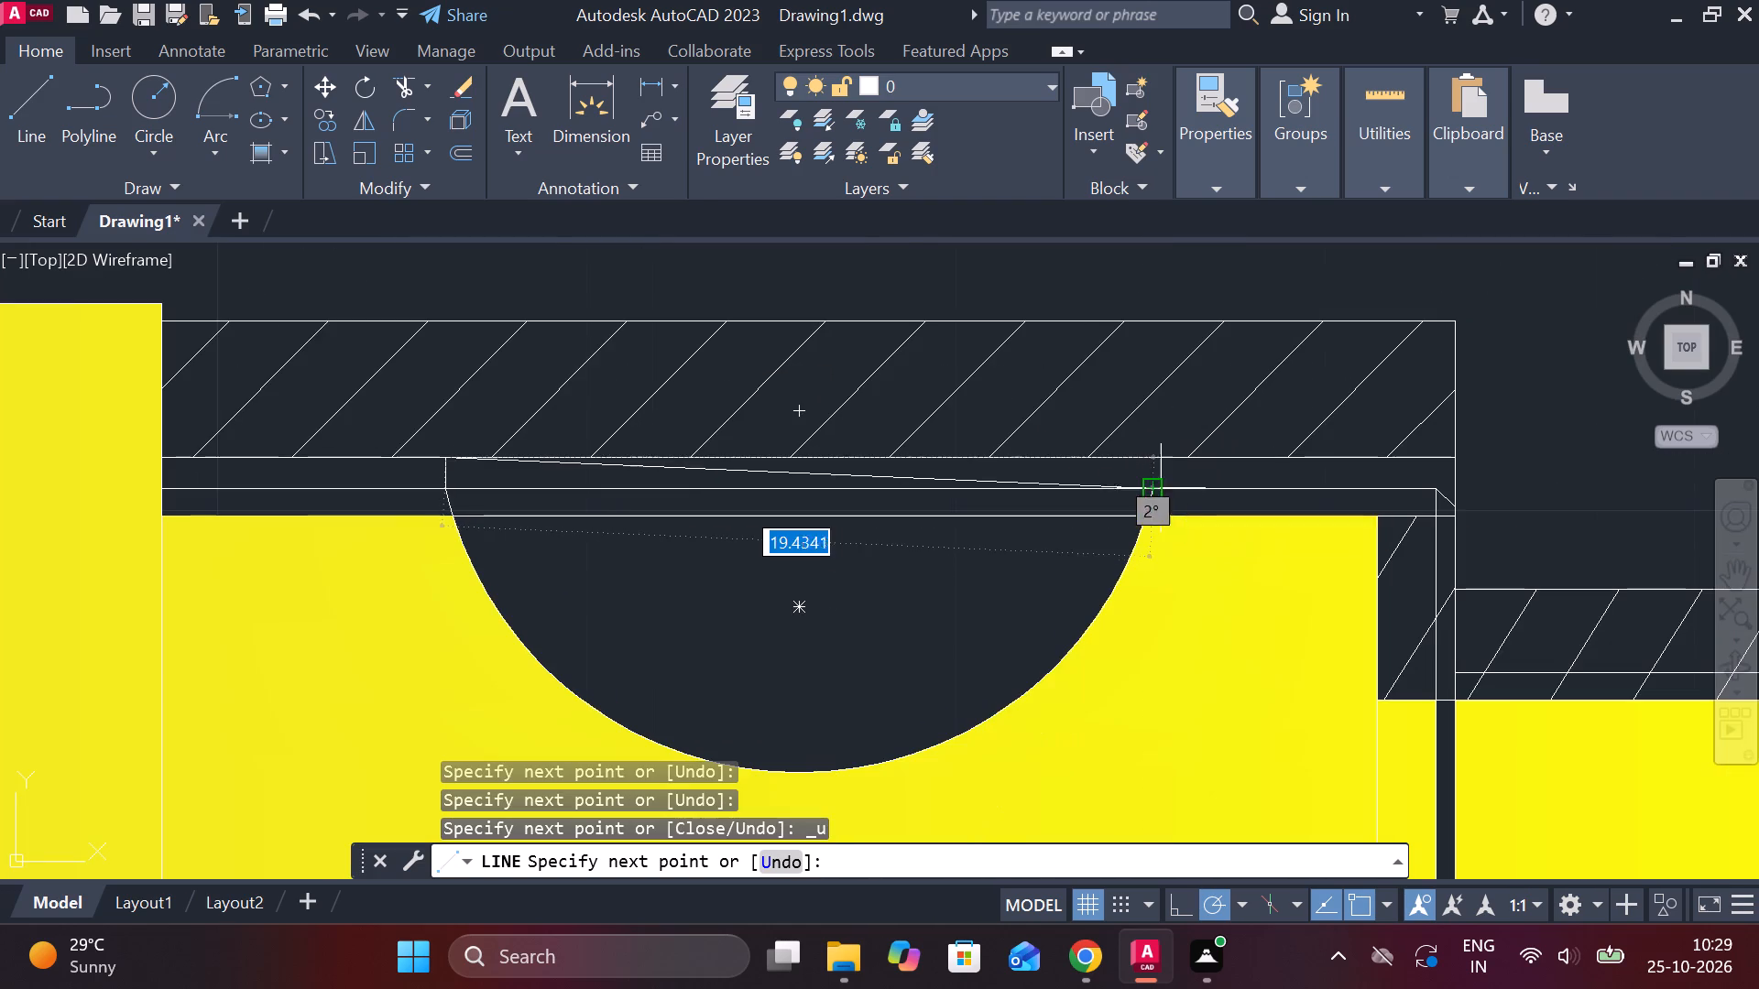
scroll(1162, 480, up, 3)
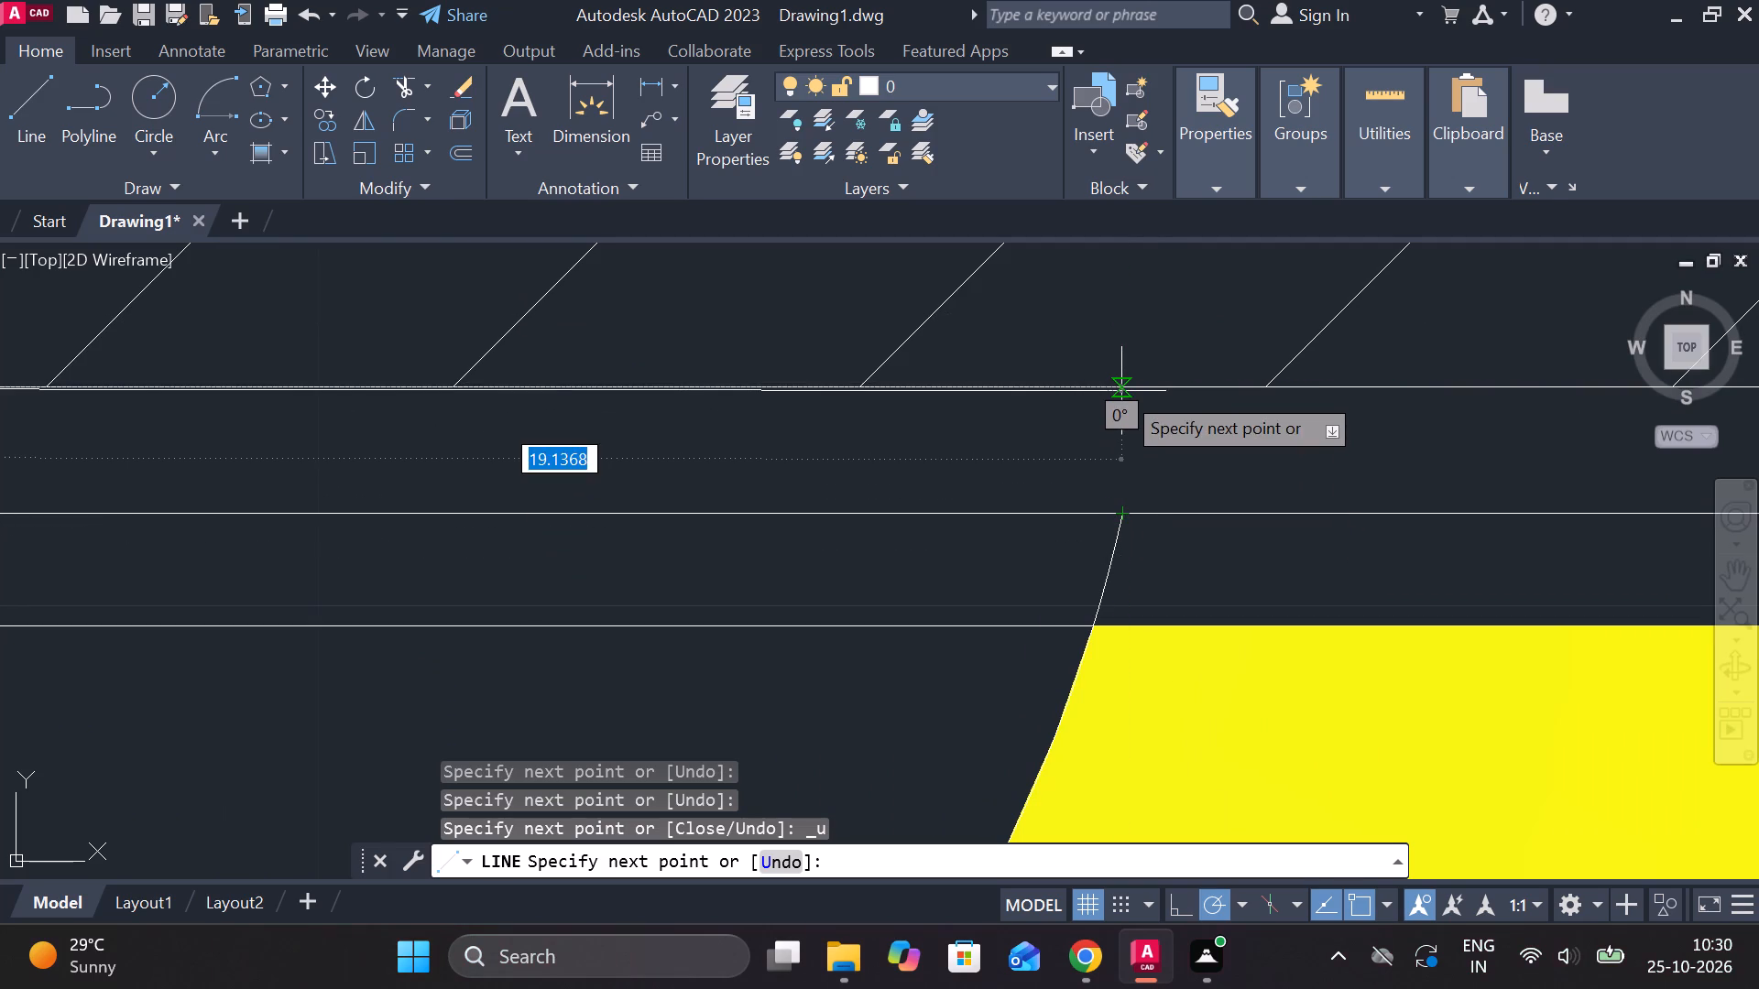
key(grave)
key(Escape)
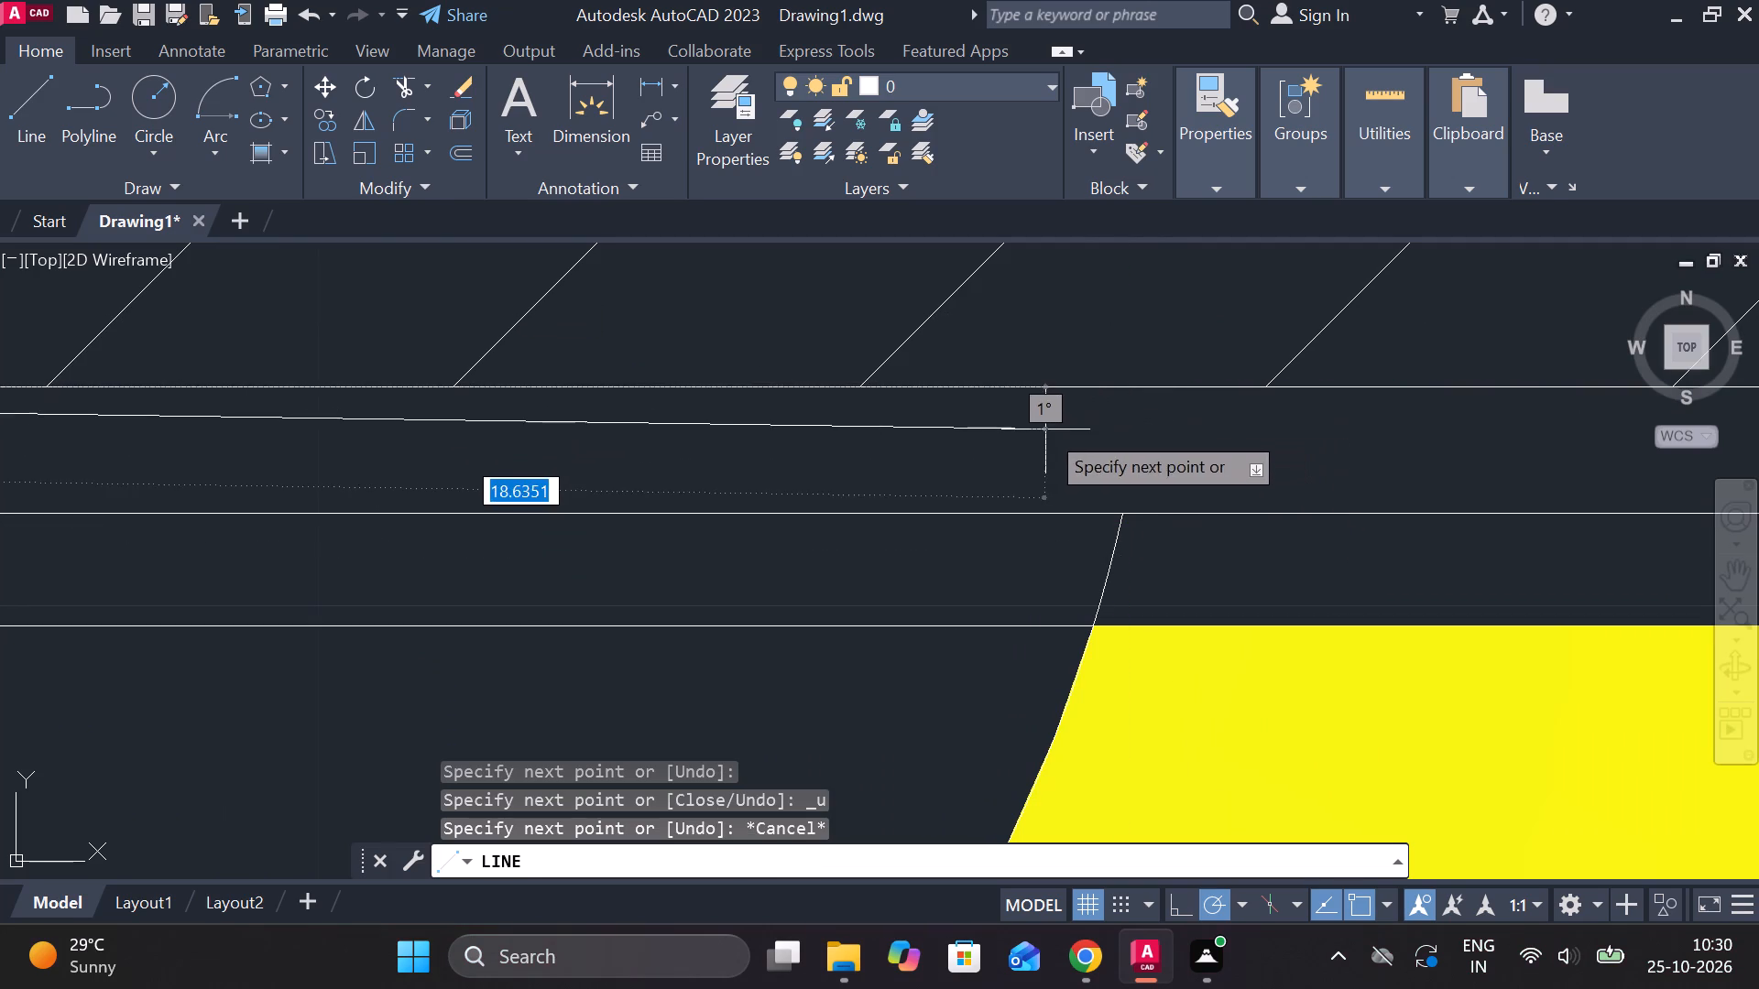
key(Escape)
Draw a vertical line from the arc's other end to the housing wall's edge, continuing along that edge to the first line.
key(l)
key(Return)
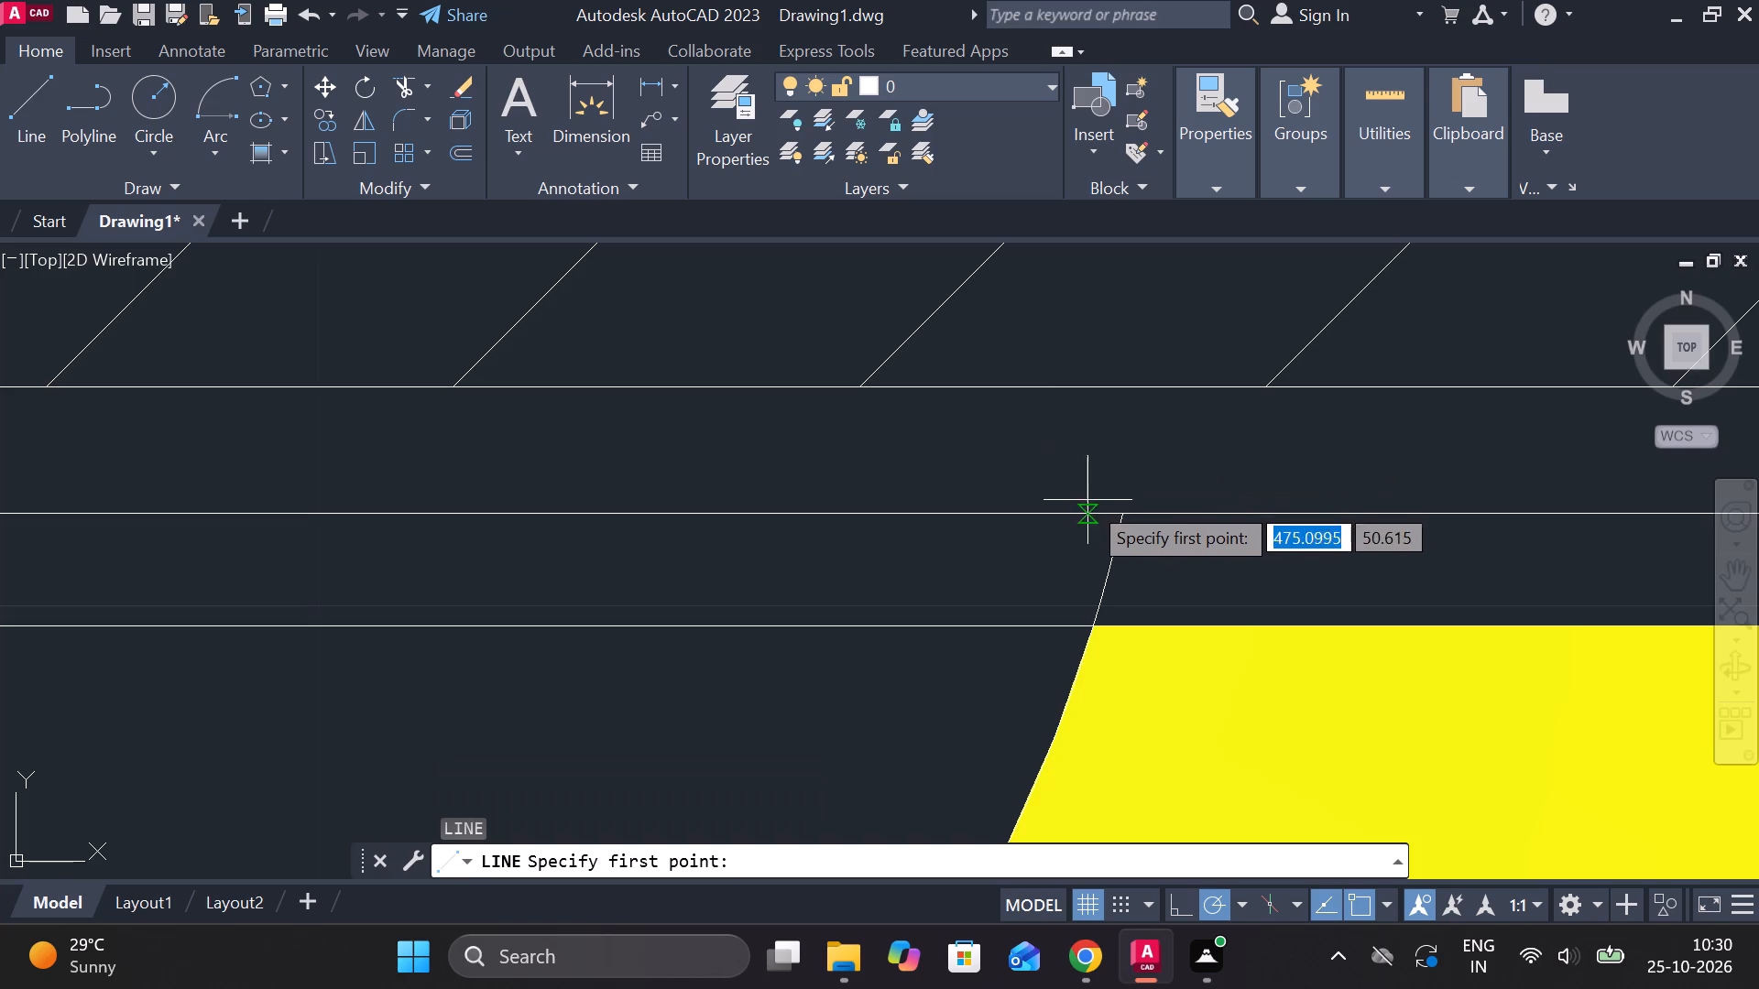
click(1117, 509)
click(1116, 395)
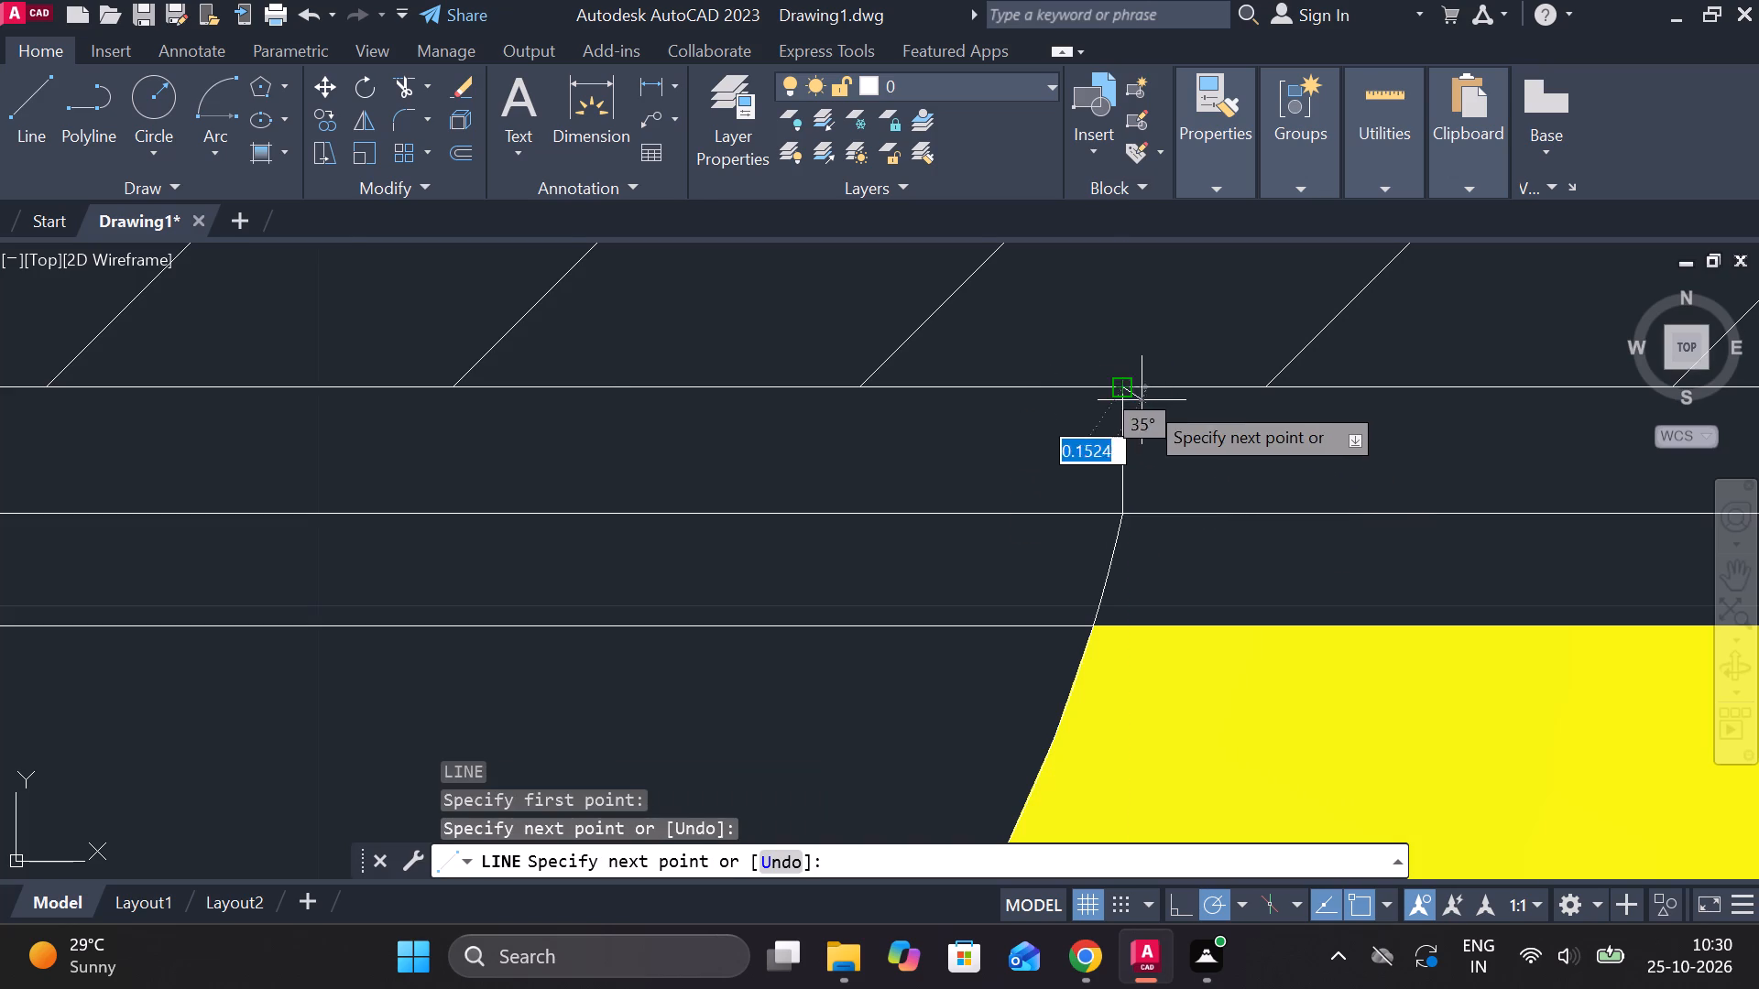
scroll(1146, 400, down, 1)
middle_drag(813, 412, 1236, 458)
scroll(1162, 461, down, 2)
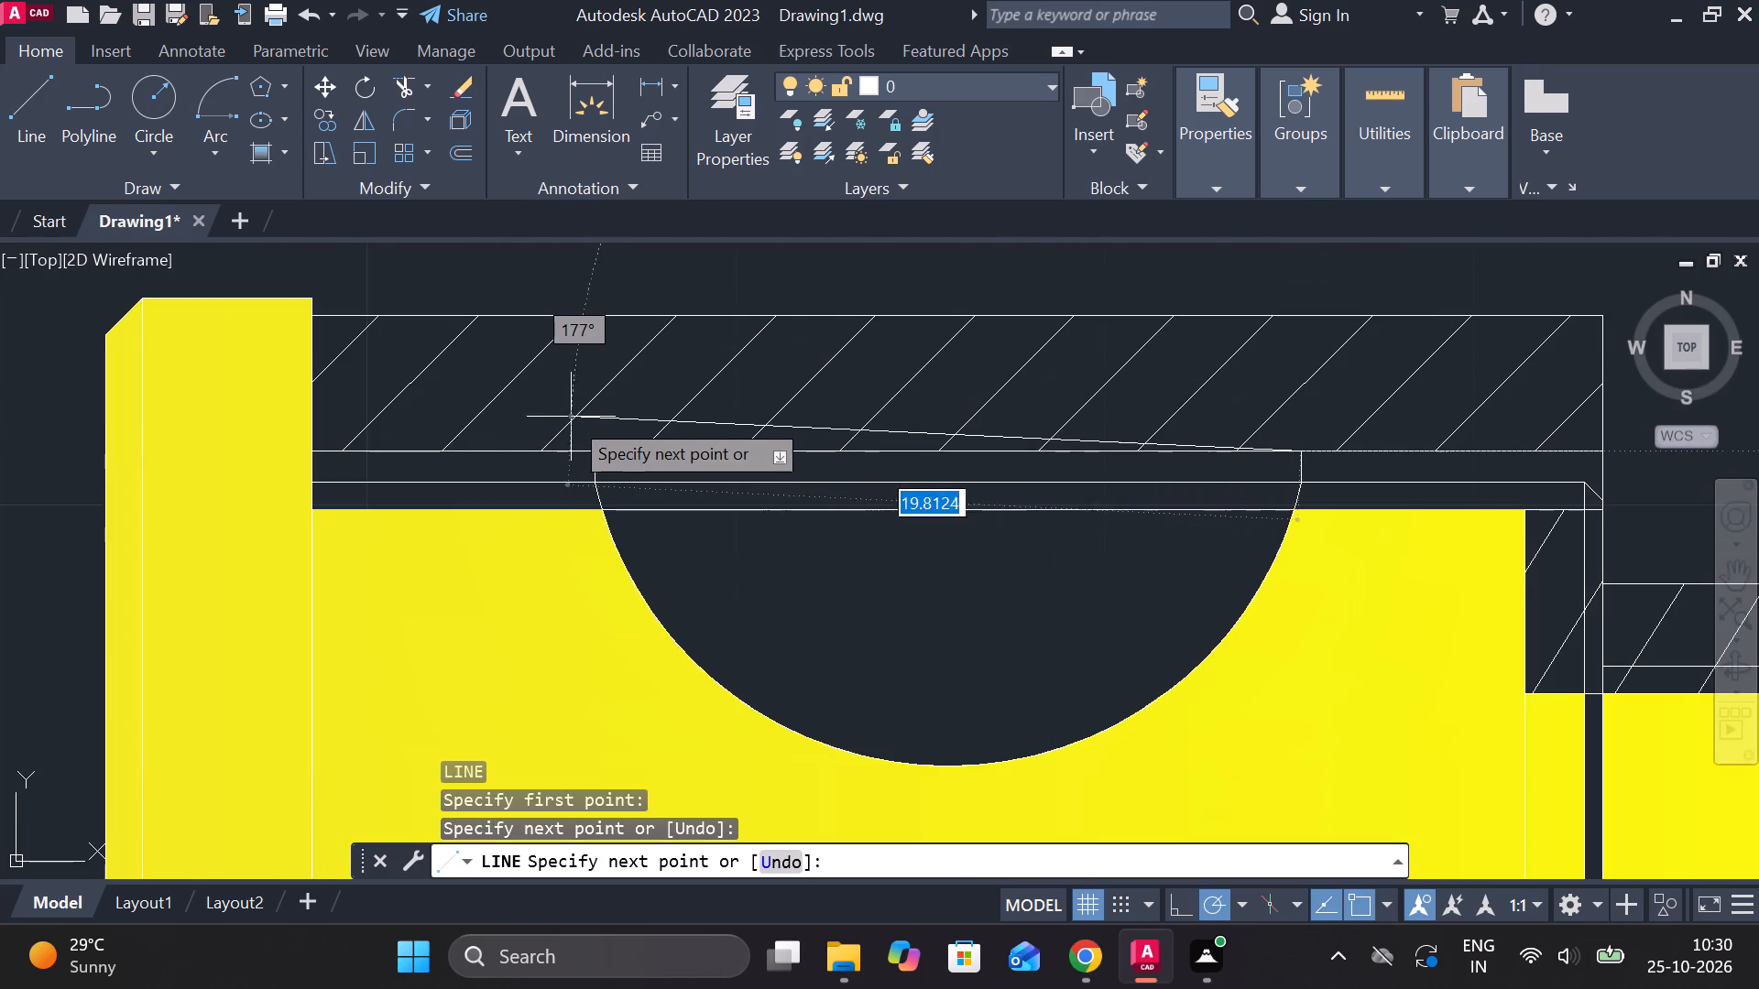
click(599, 447)
key(Escape)
Trim the two horizontal shaft lines where they cross the half-round recess.
text(TR)
key(space)
drag(911, 577, 858, 480)
scroll(921, 493, down, 1)
key(Escape)
Fill the enlarged half-round recess up to the housing wall with the red 205,32,39 gradient.
scroll(1211, 315, down, 1)
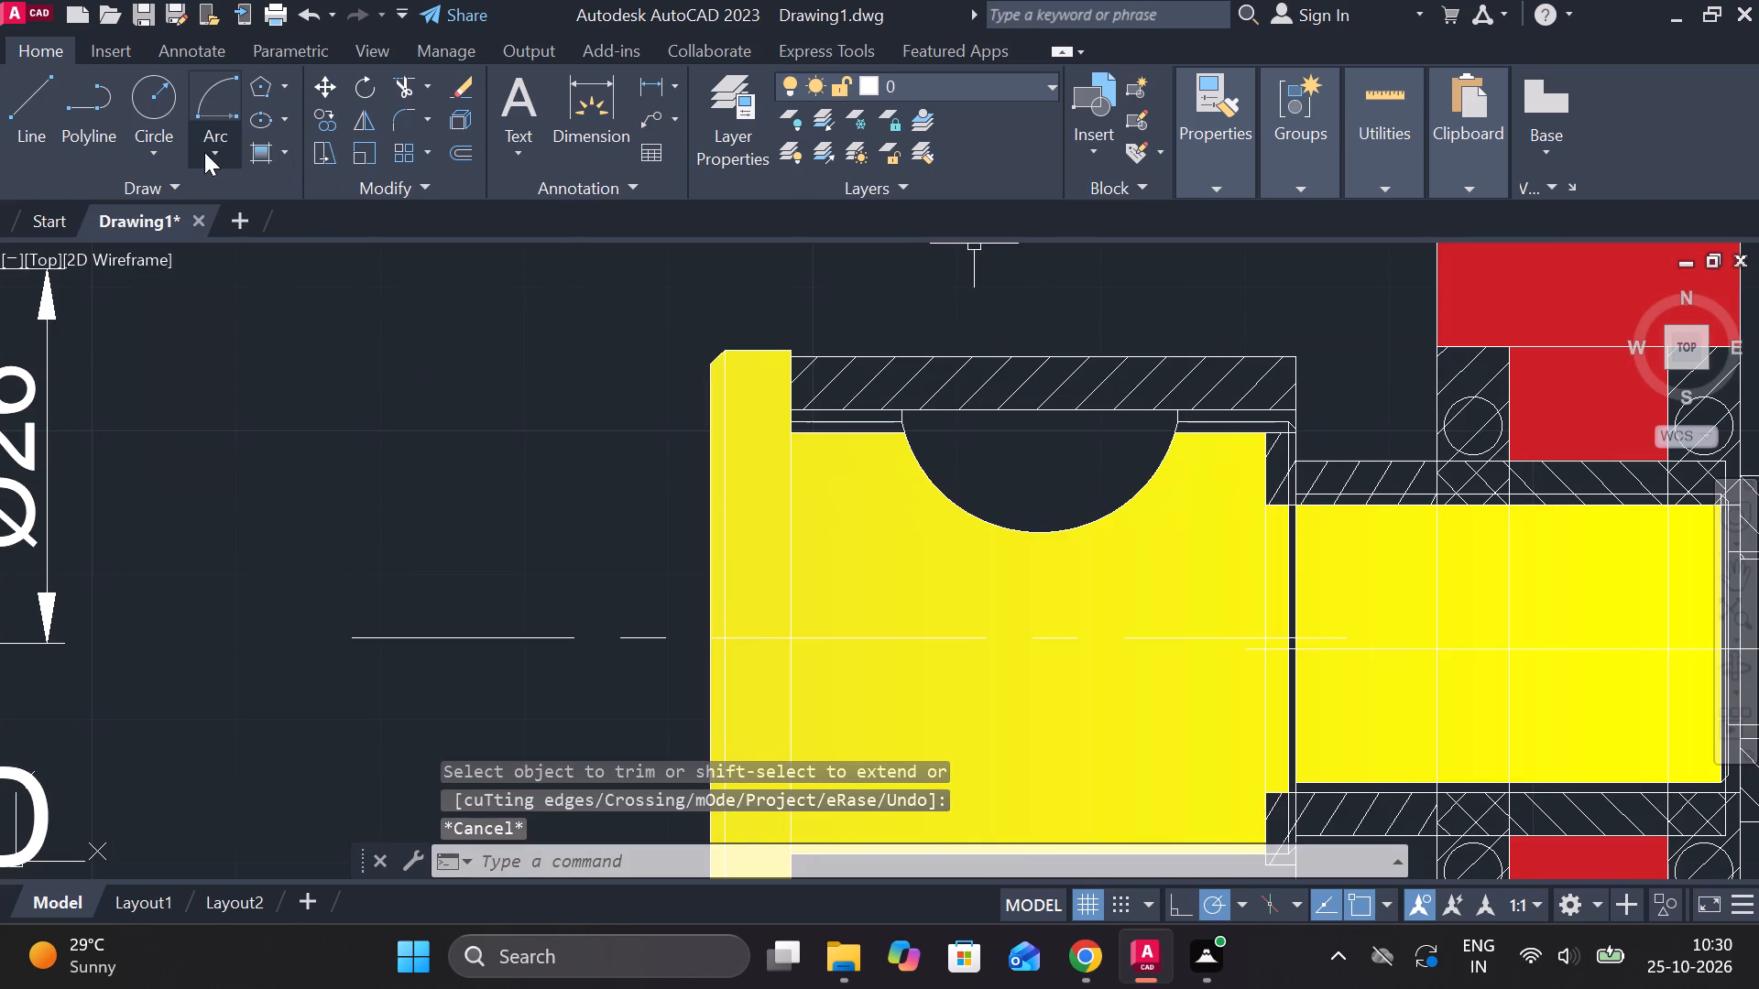
click(251, 148)
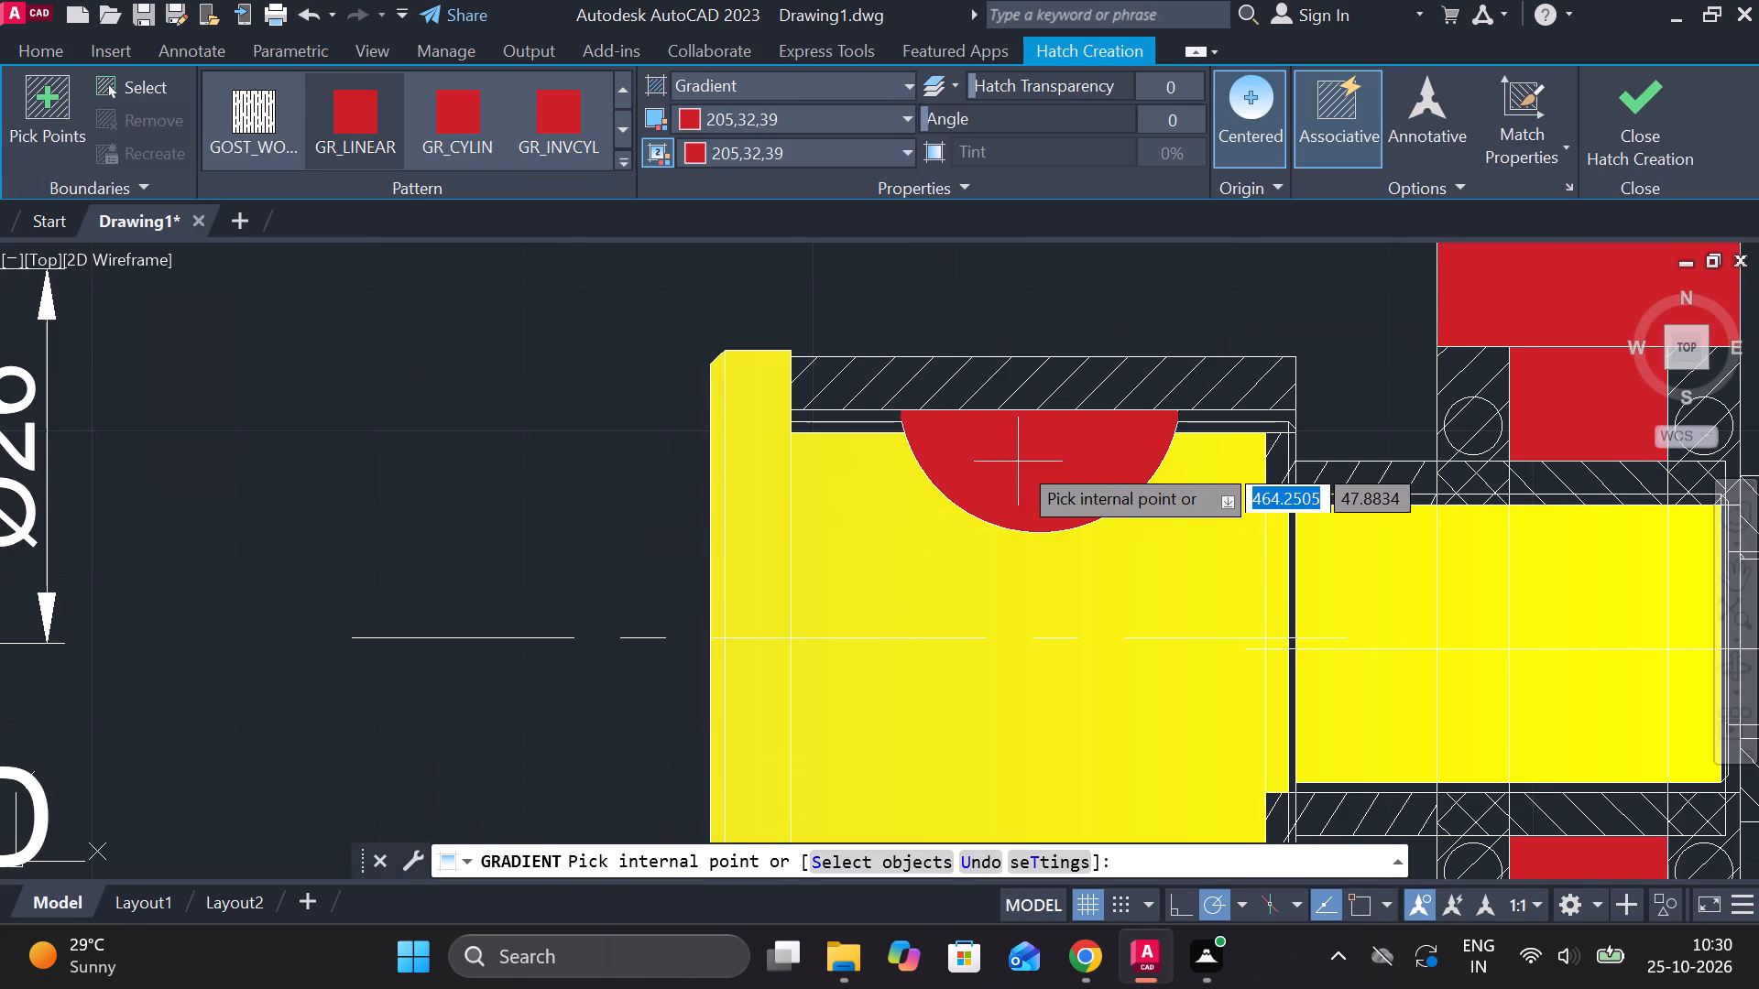
click(1018, 462)
click(1634, 140)
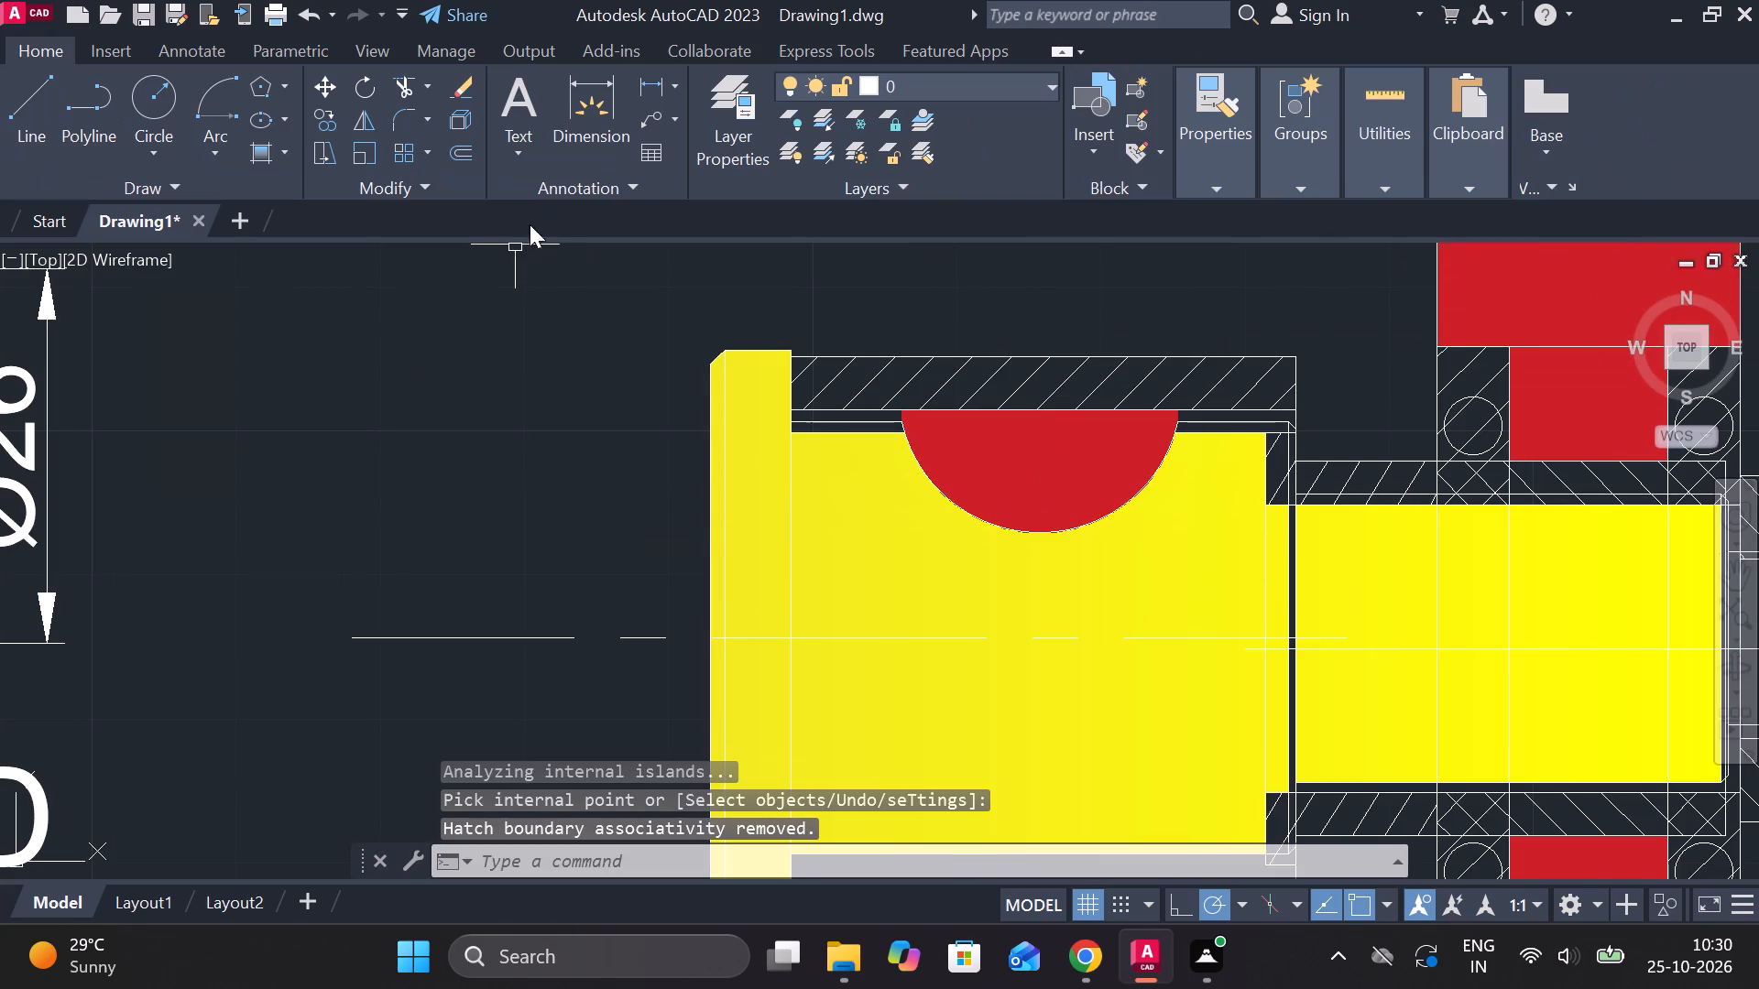
Fill the upper housing wall and the thin strips on both sides of the red recess with a gradient using colour 9 twice.
click(279, 155)
click(279, 155)
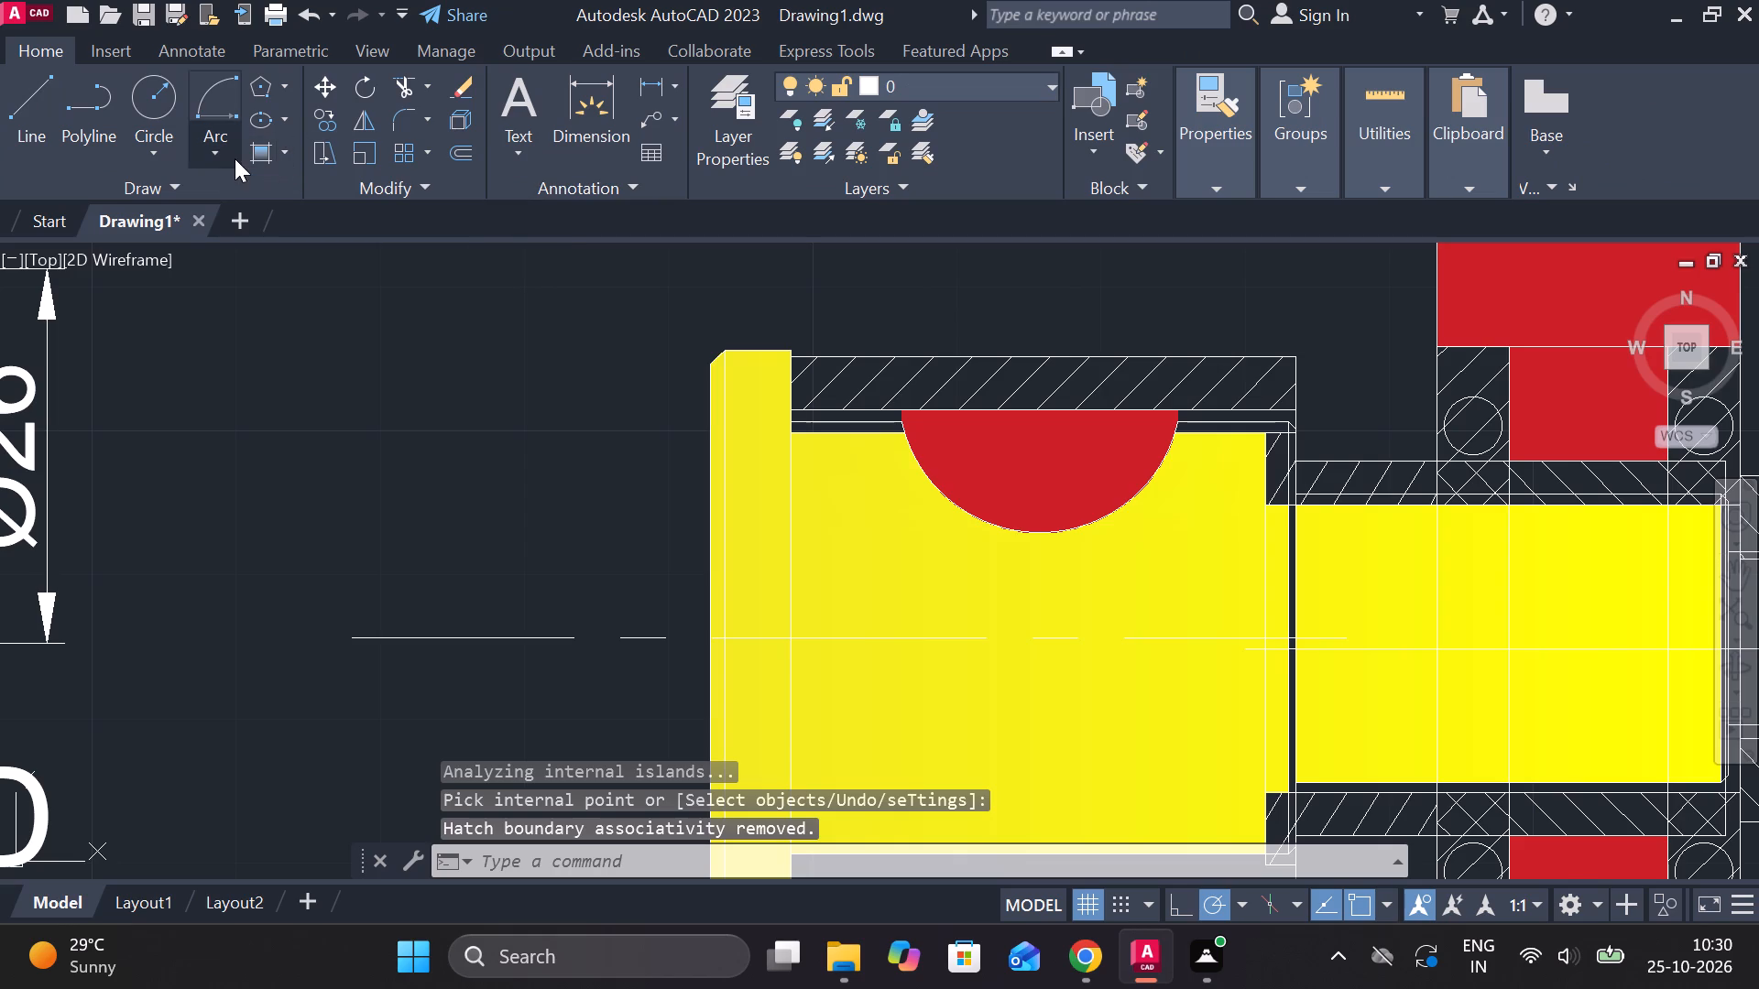
click(257, 153)
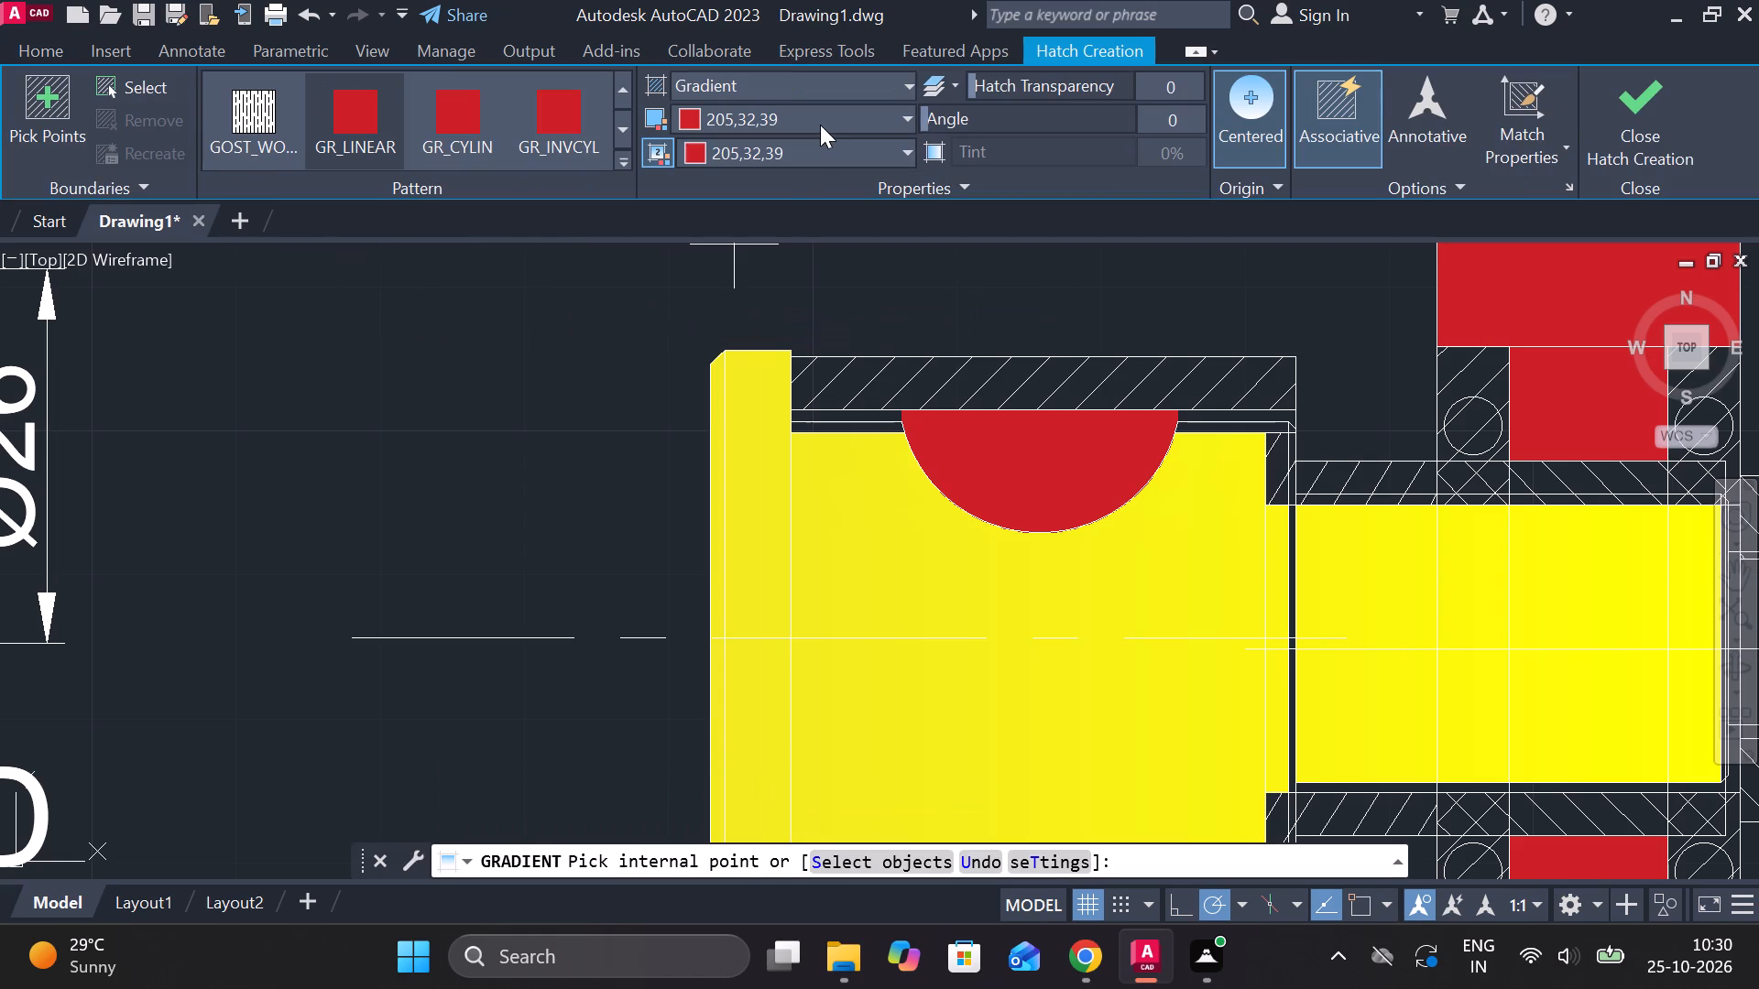
click(820, 114)
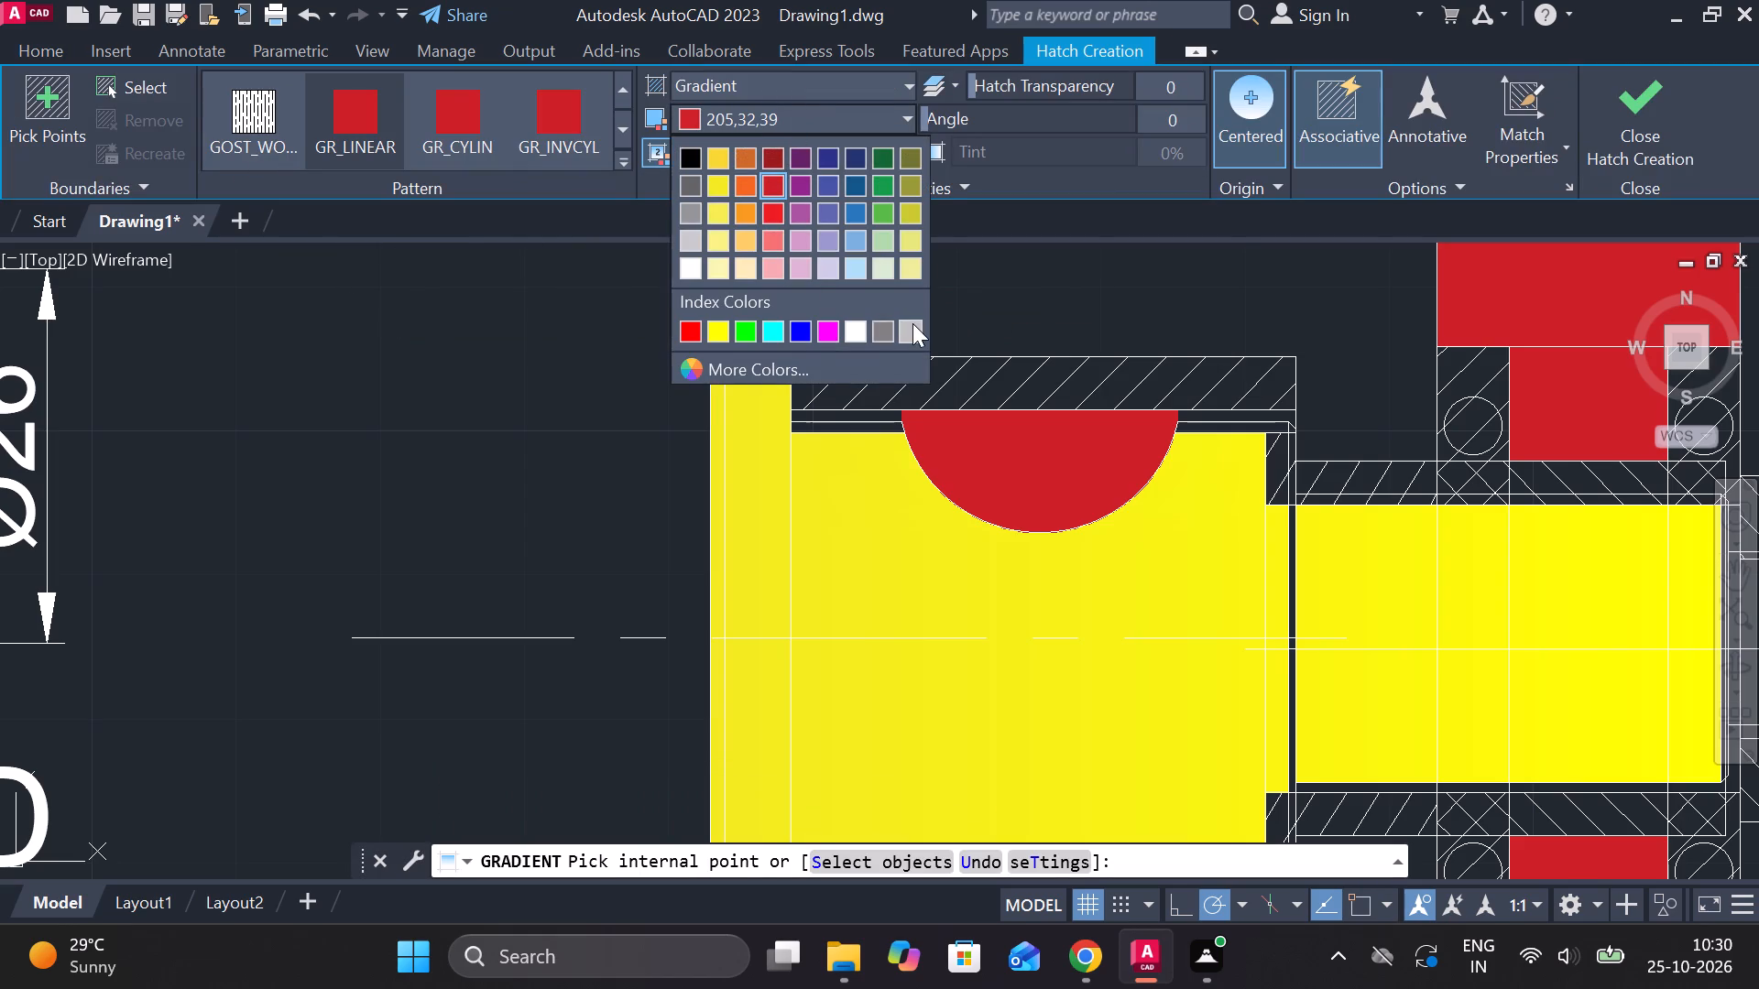
click(912, 323)
click(750, 154)
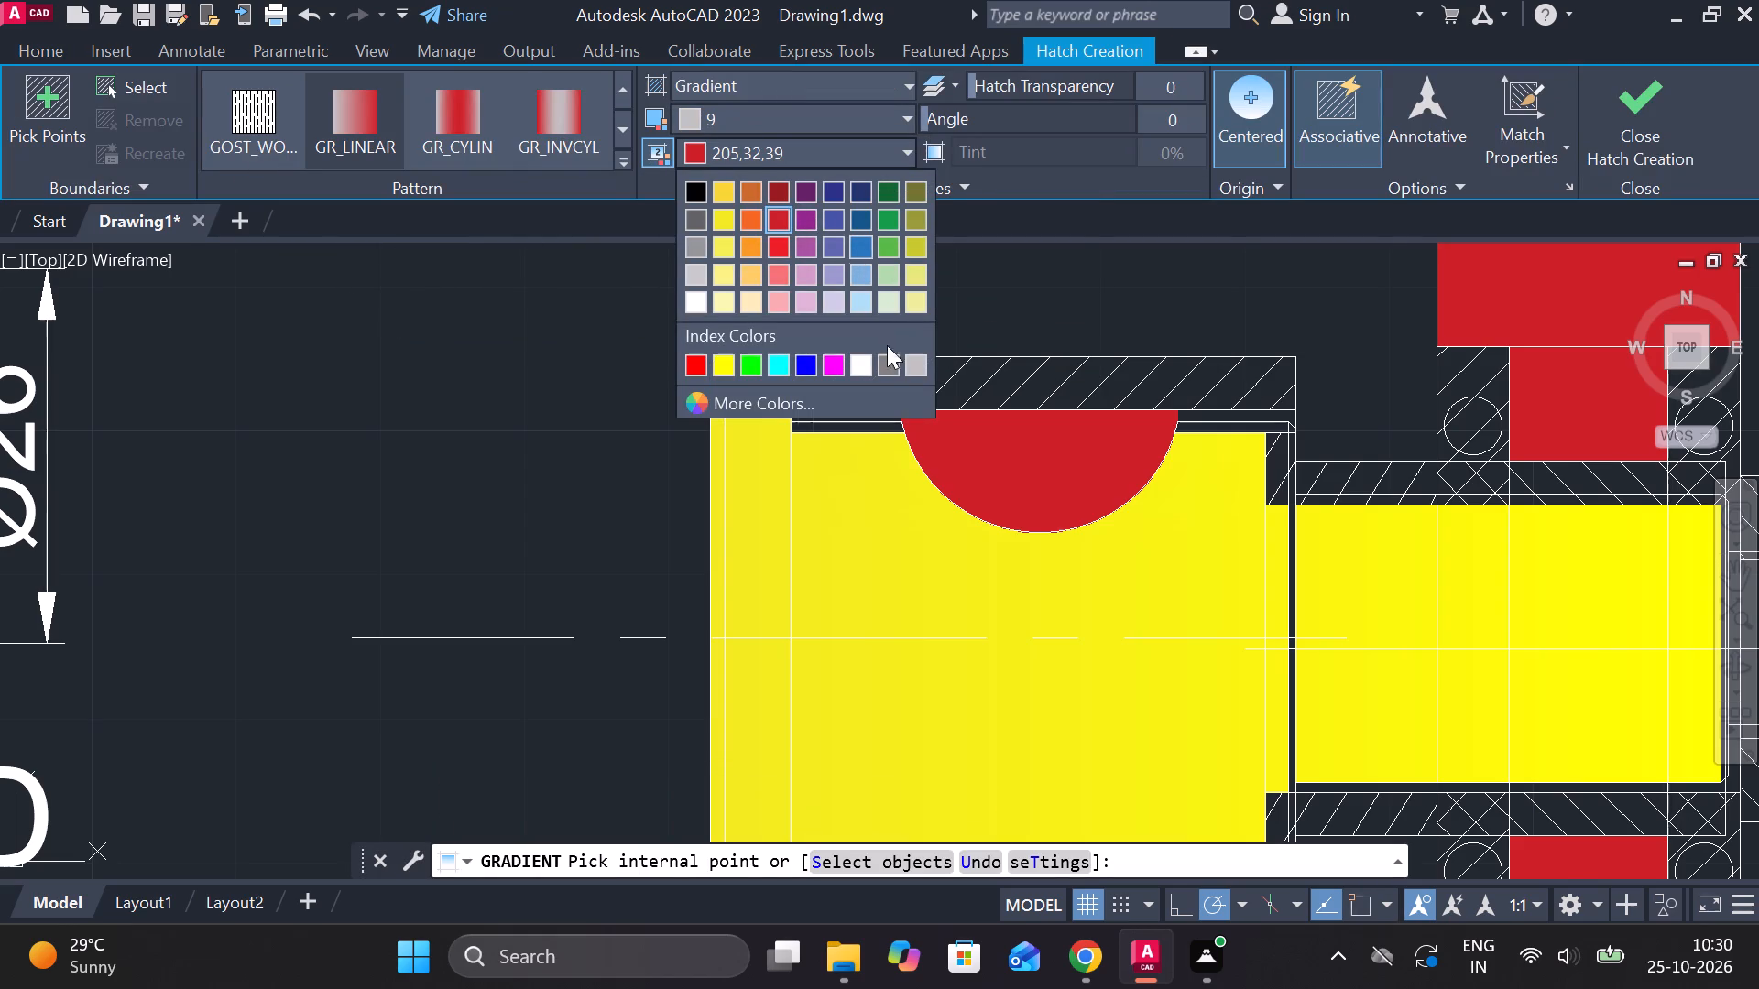
click(915, 357)
click(1021, 368)
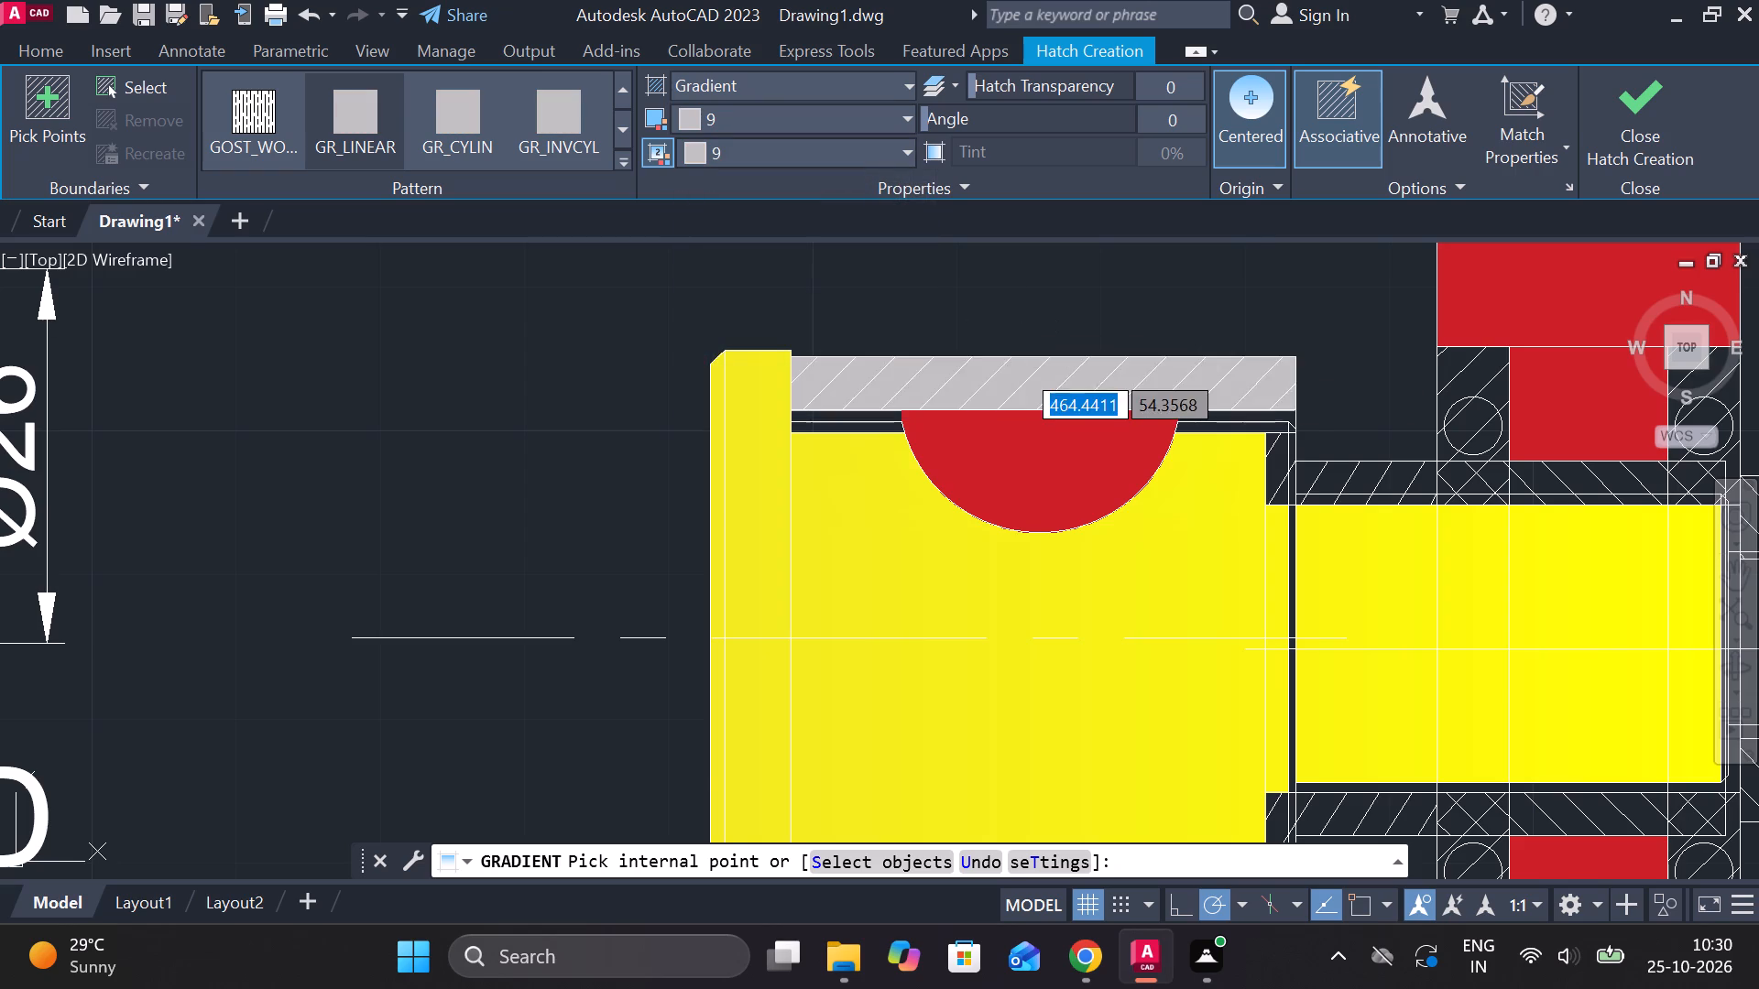
click(849, 420)
click(849, 425)
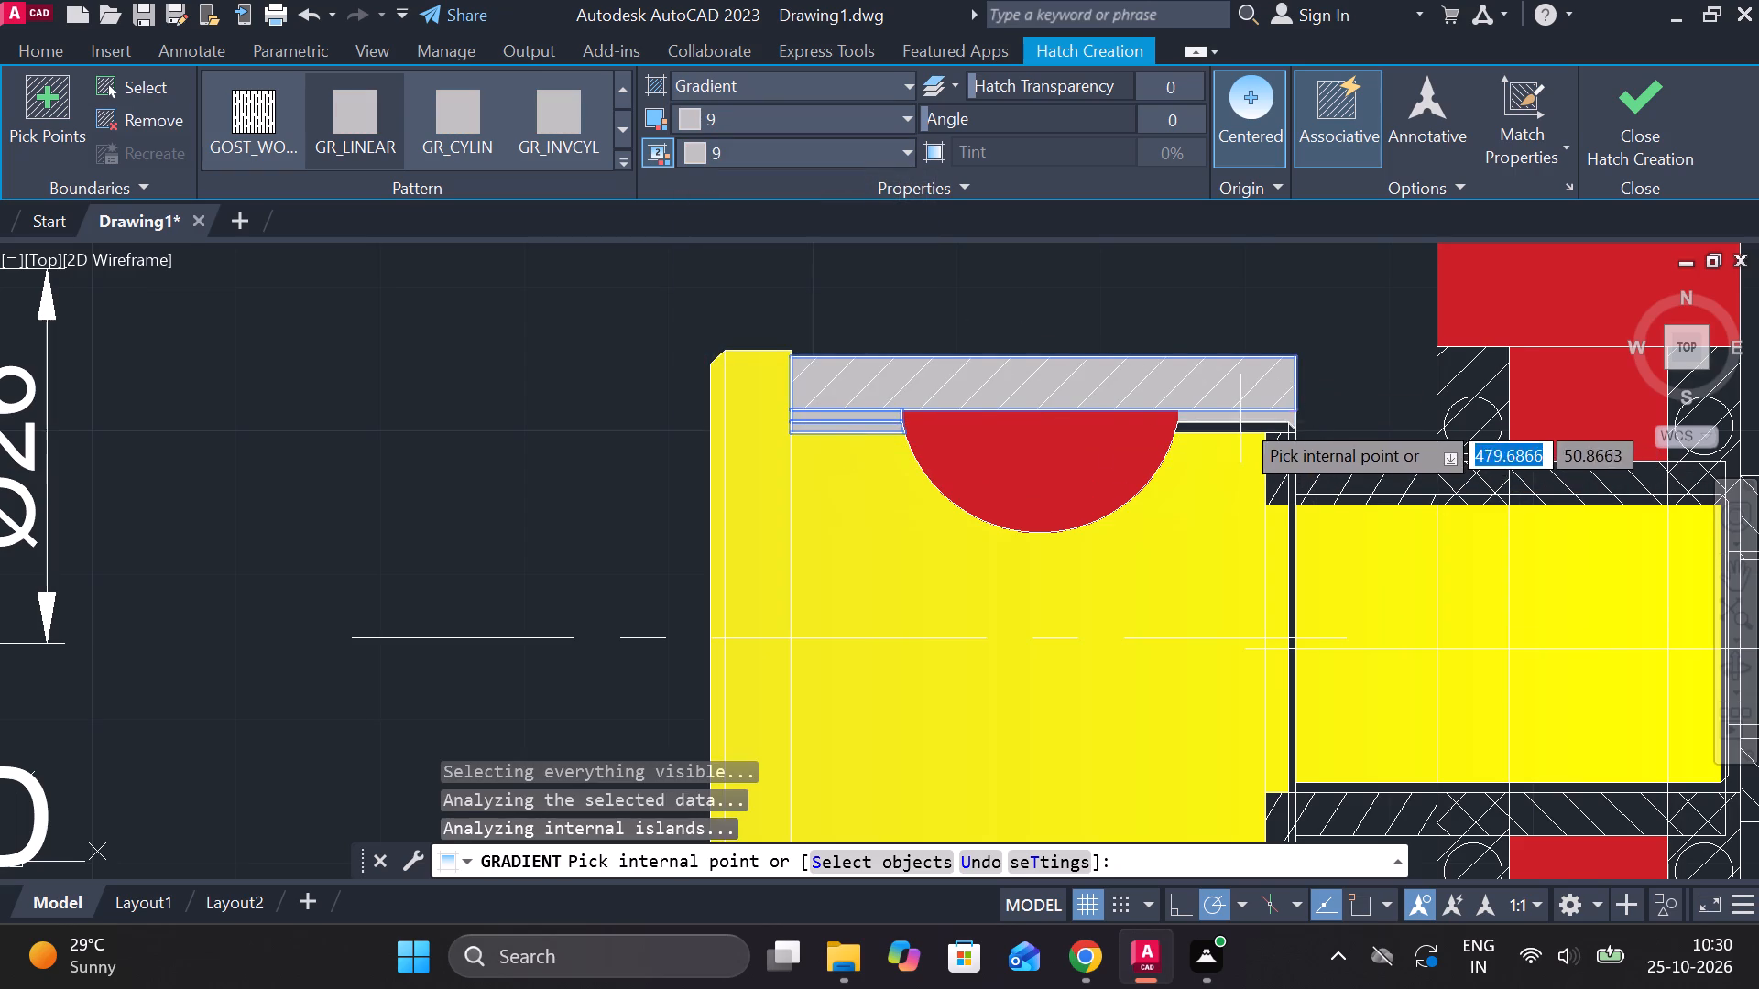
click(1240, 418)
click(1244, 429)
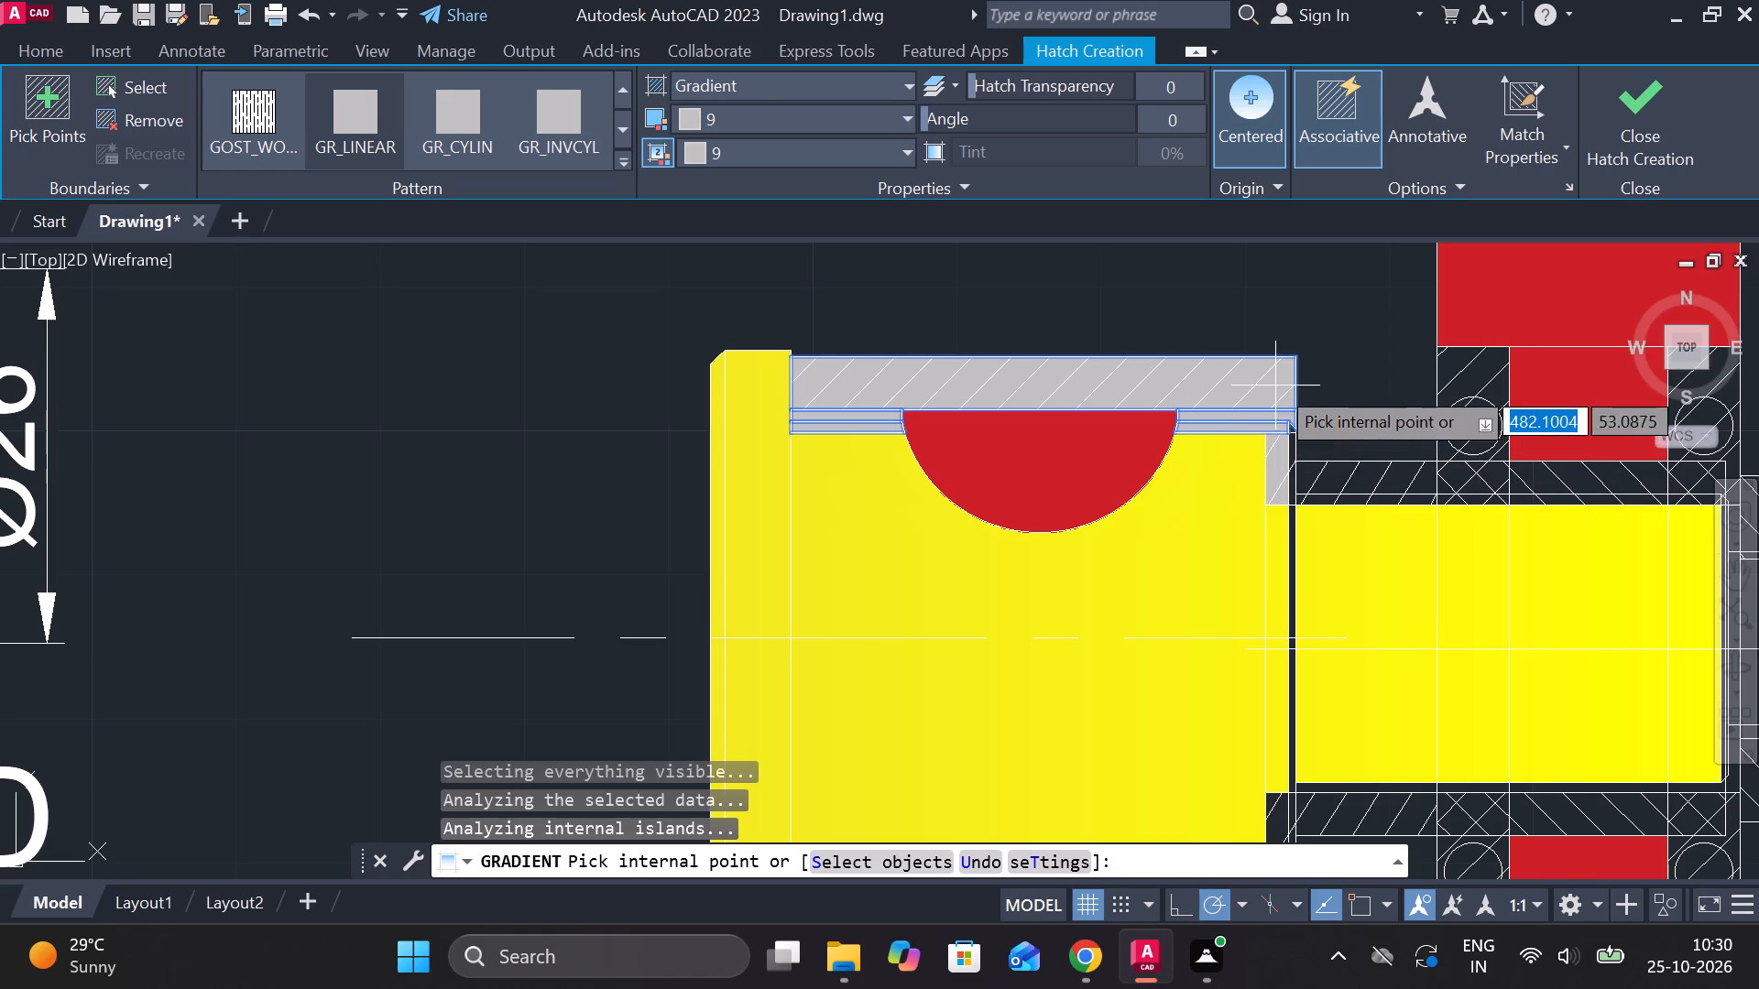
Fill the bracket with its lower housing wall and the thin strip beneath the shaft with the same colour 9 gradient.
scroll(478, 467, down, 3)
click(647, 681)
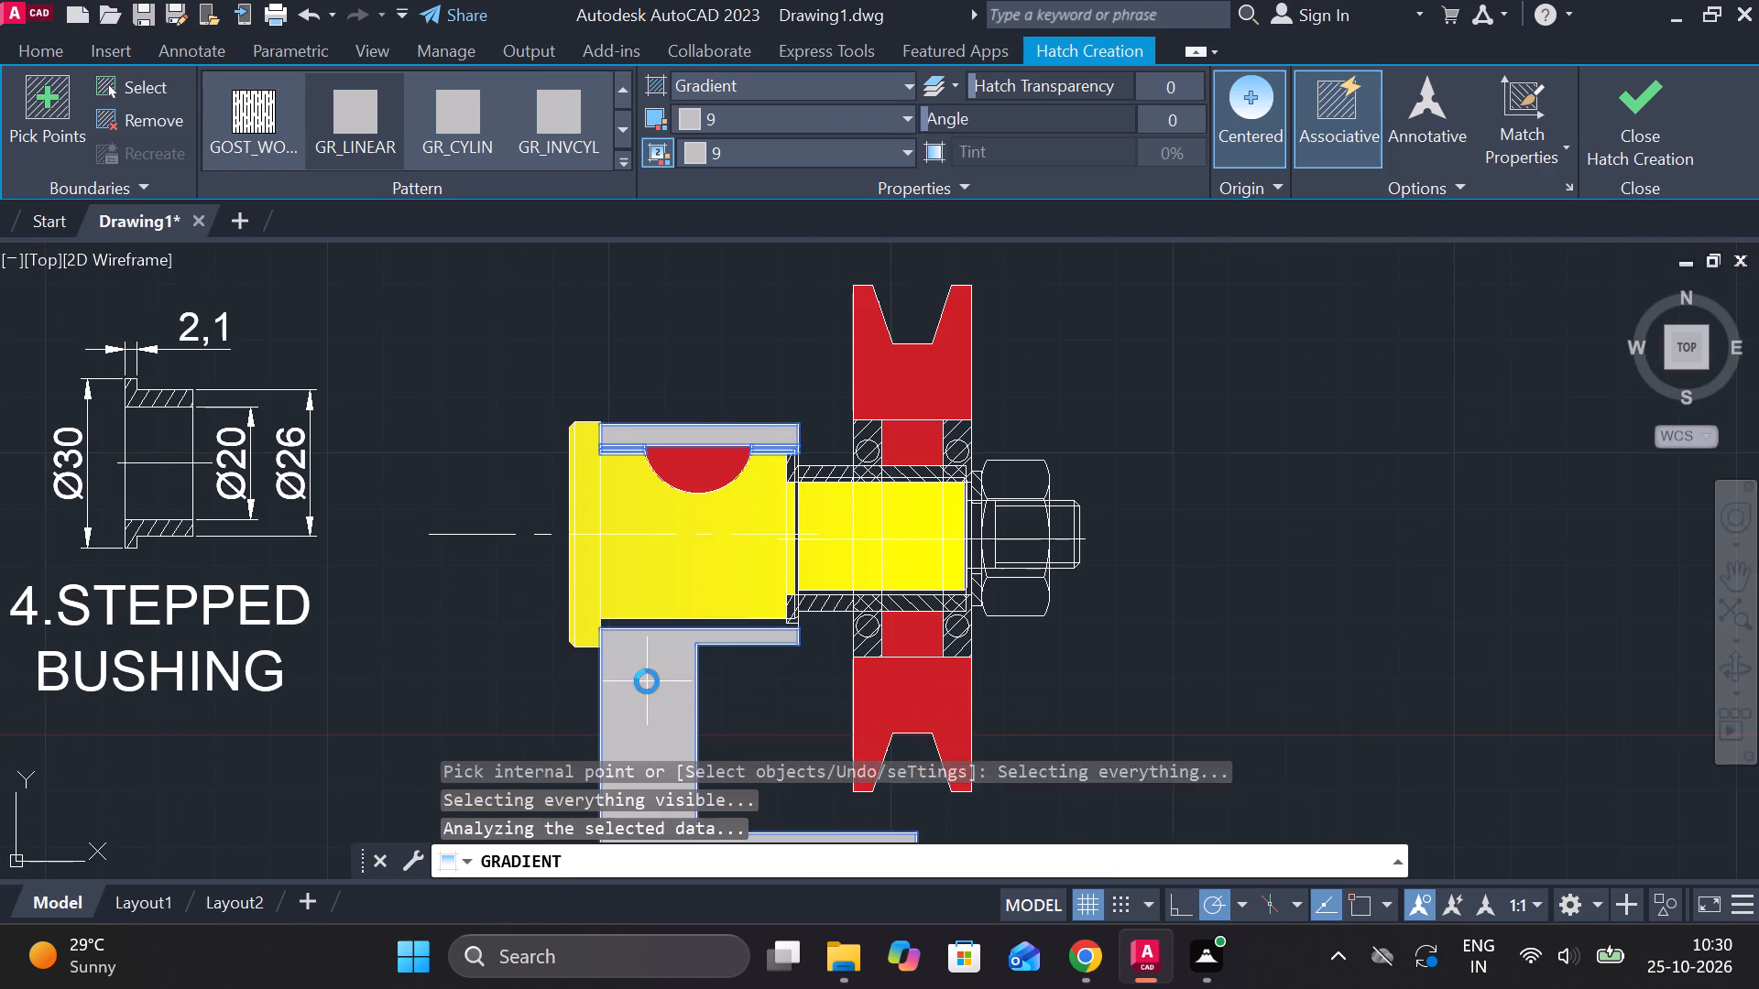
scroll(664, 650, up, 2)
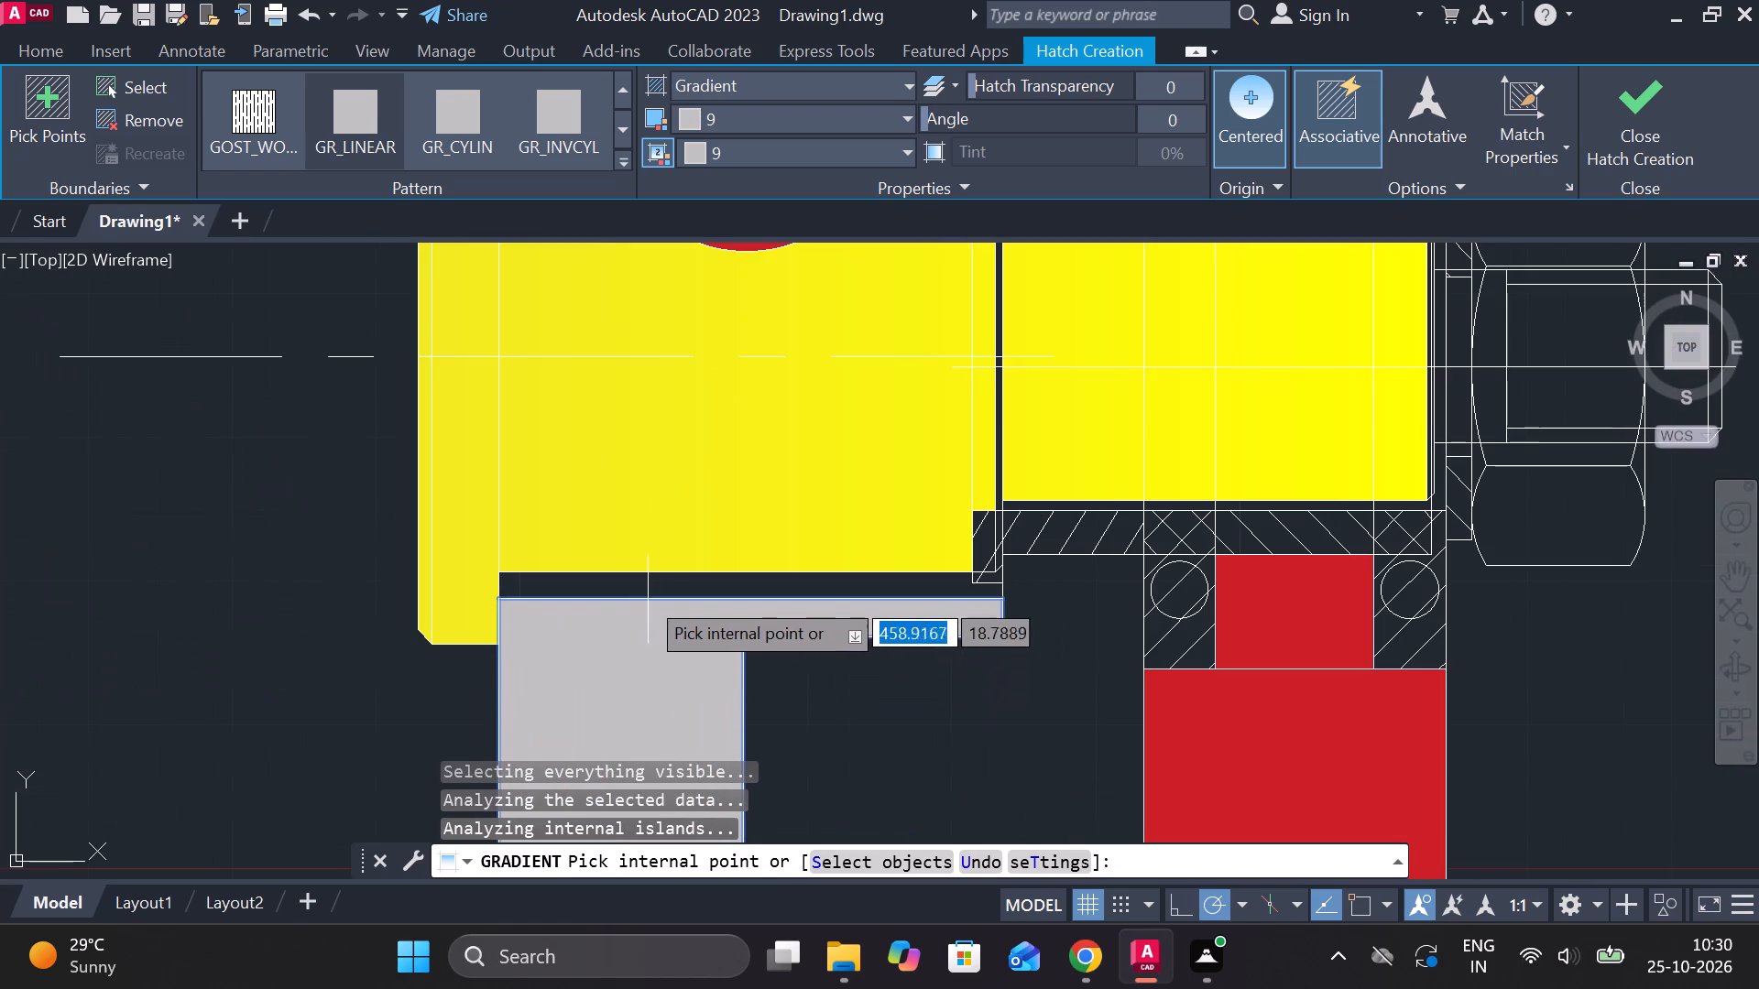
click(623, 581)
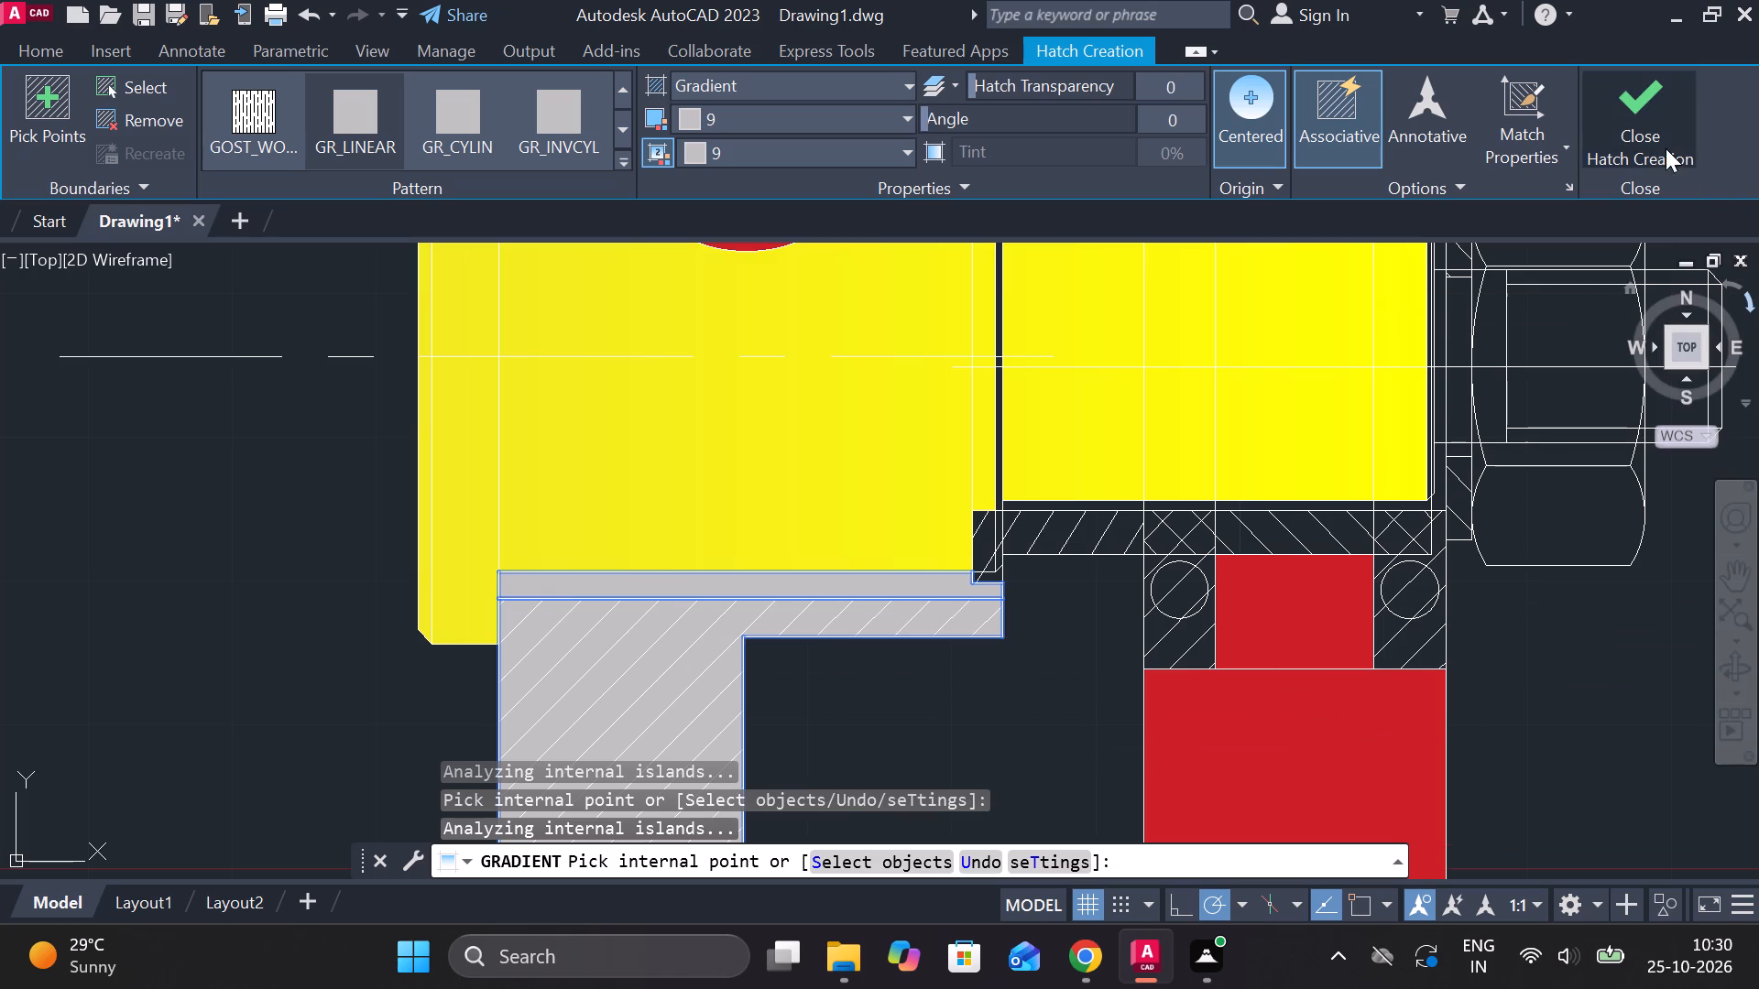
click(1652, 136)
Fill the narrow vertical gap between the shaft's two yellow sections with a 241,235,31 yellow gradient.
scroll(1089, 730, down, 1)
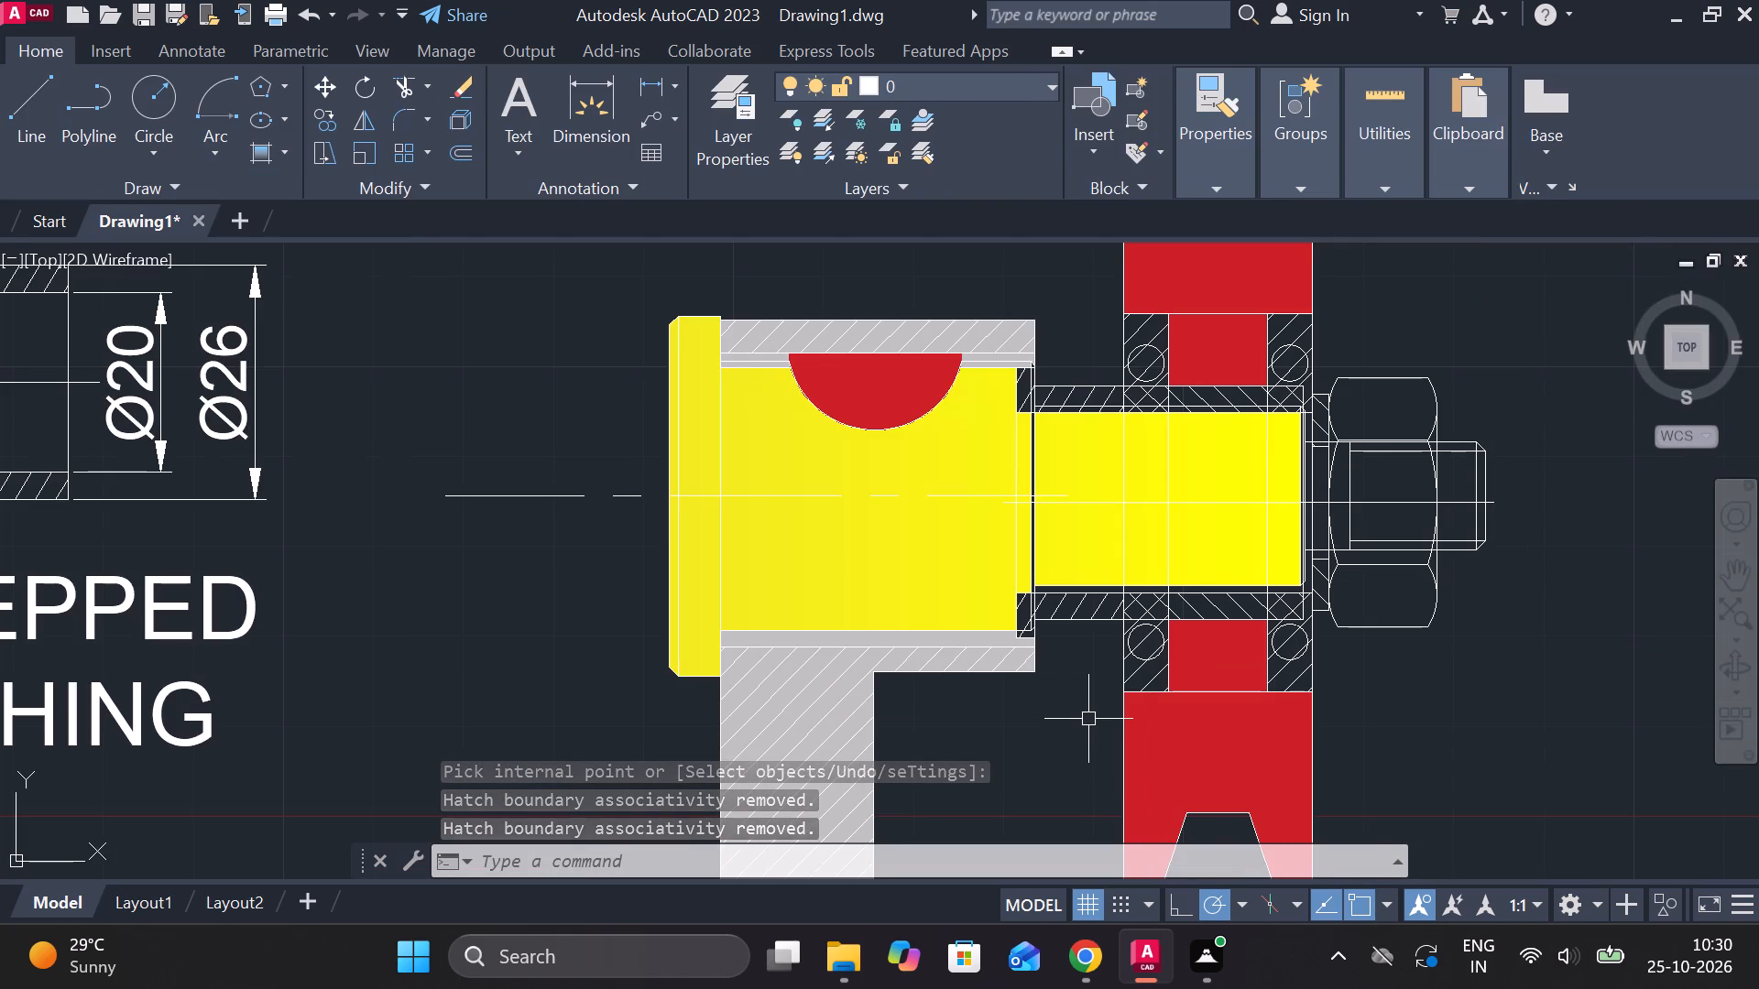
scroll(984, 473, up, 2)
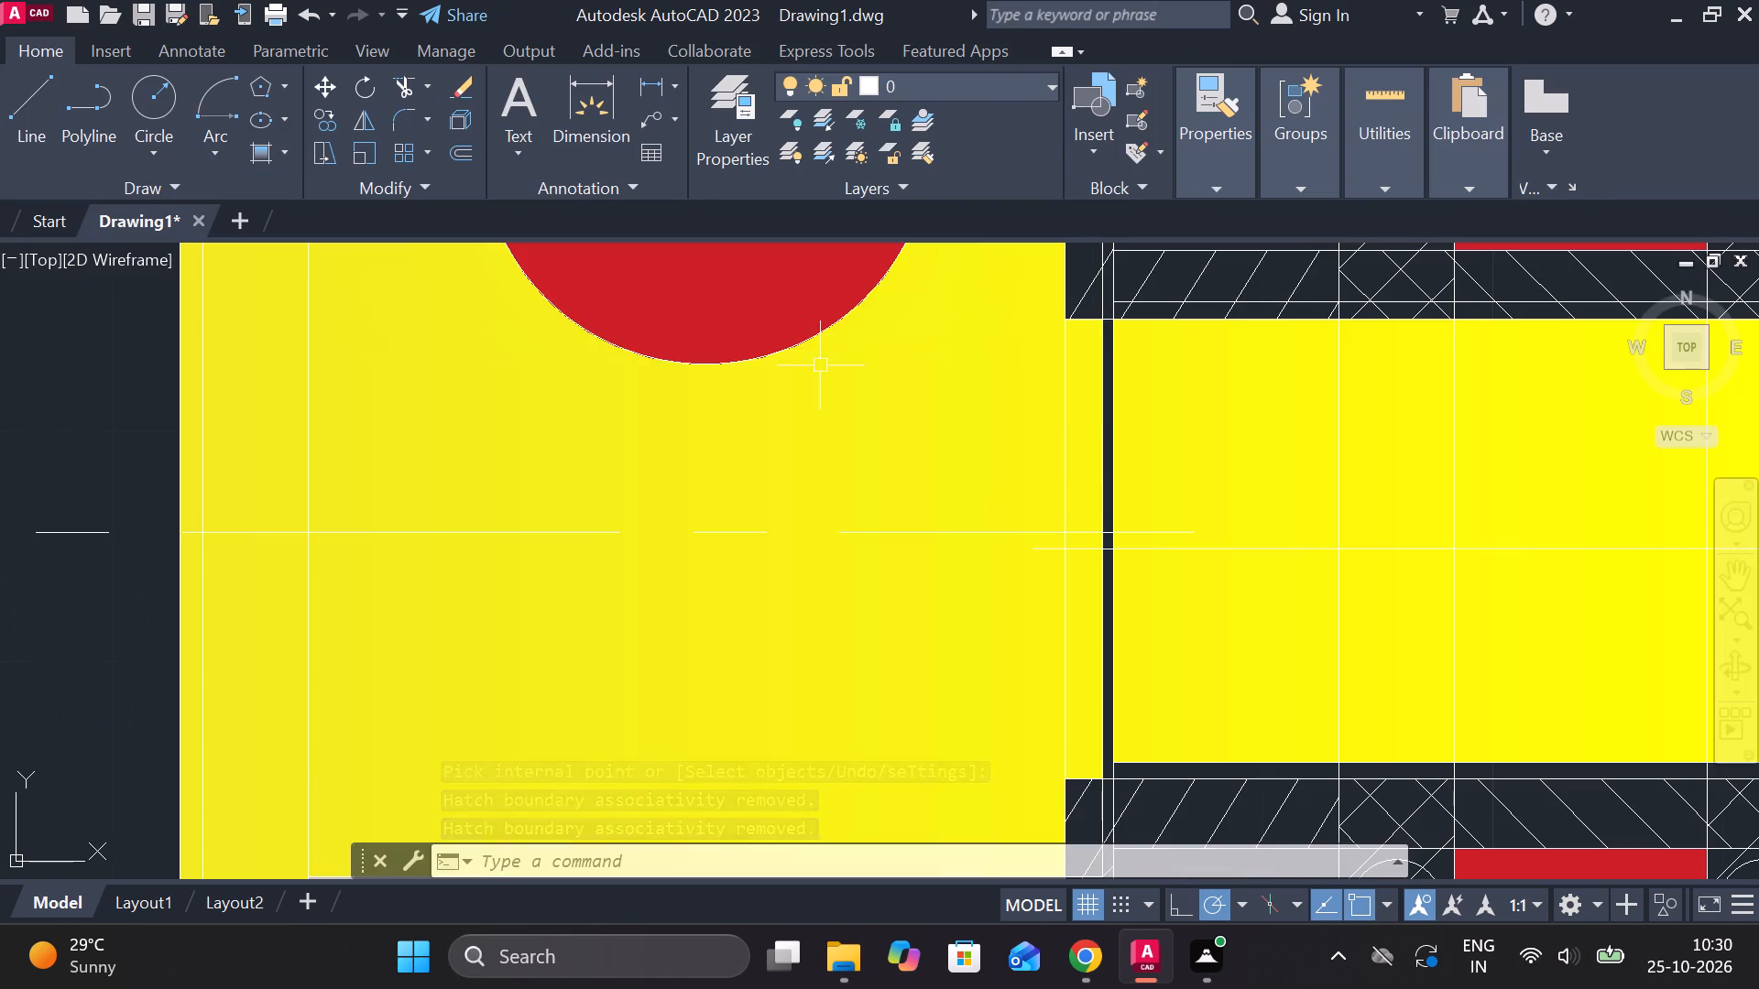
double_click(257, 150)
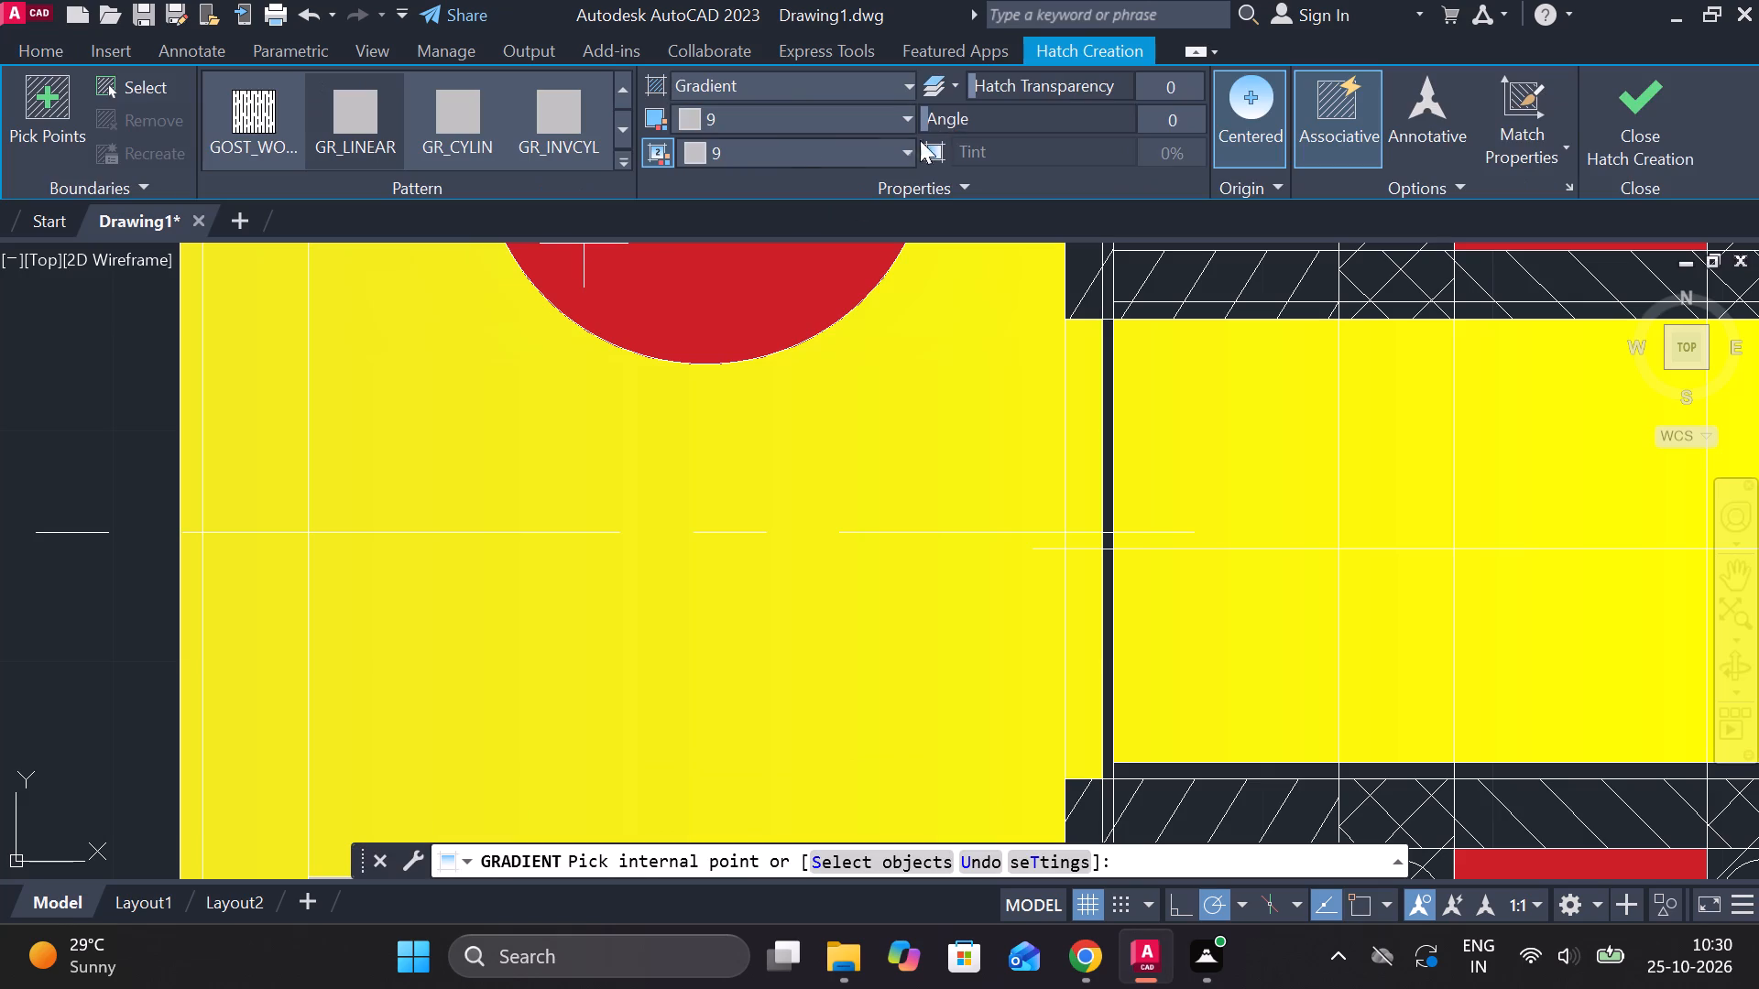
click(770, 116)
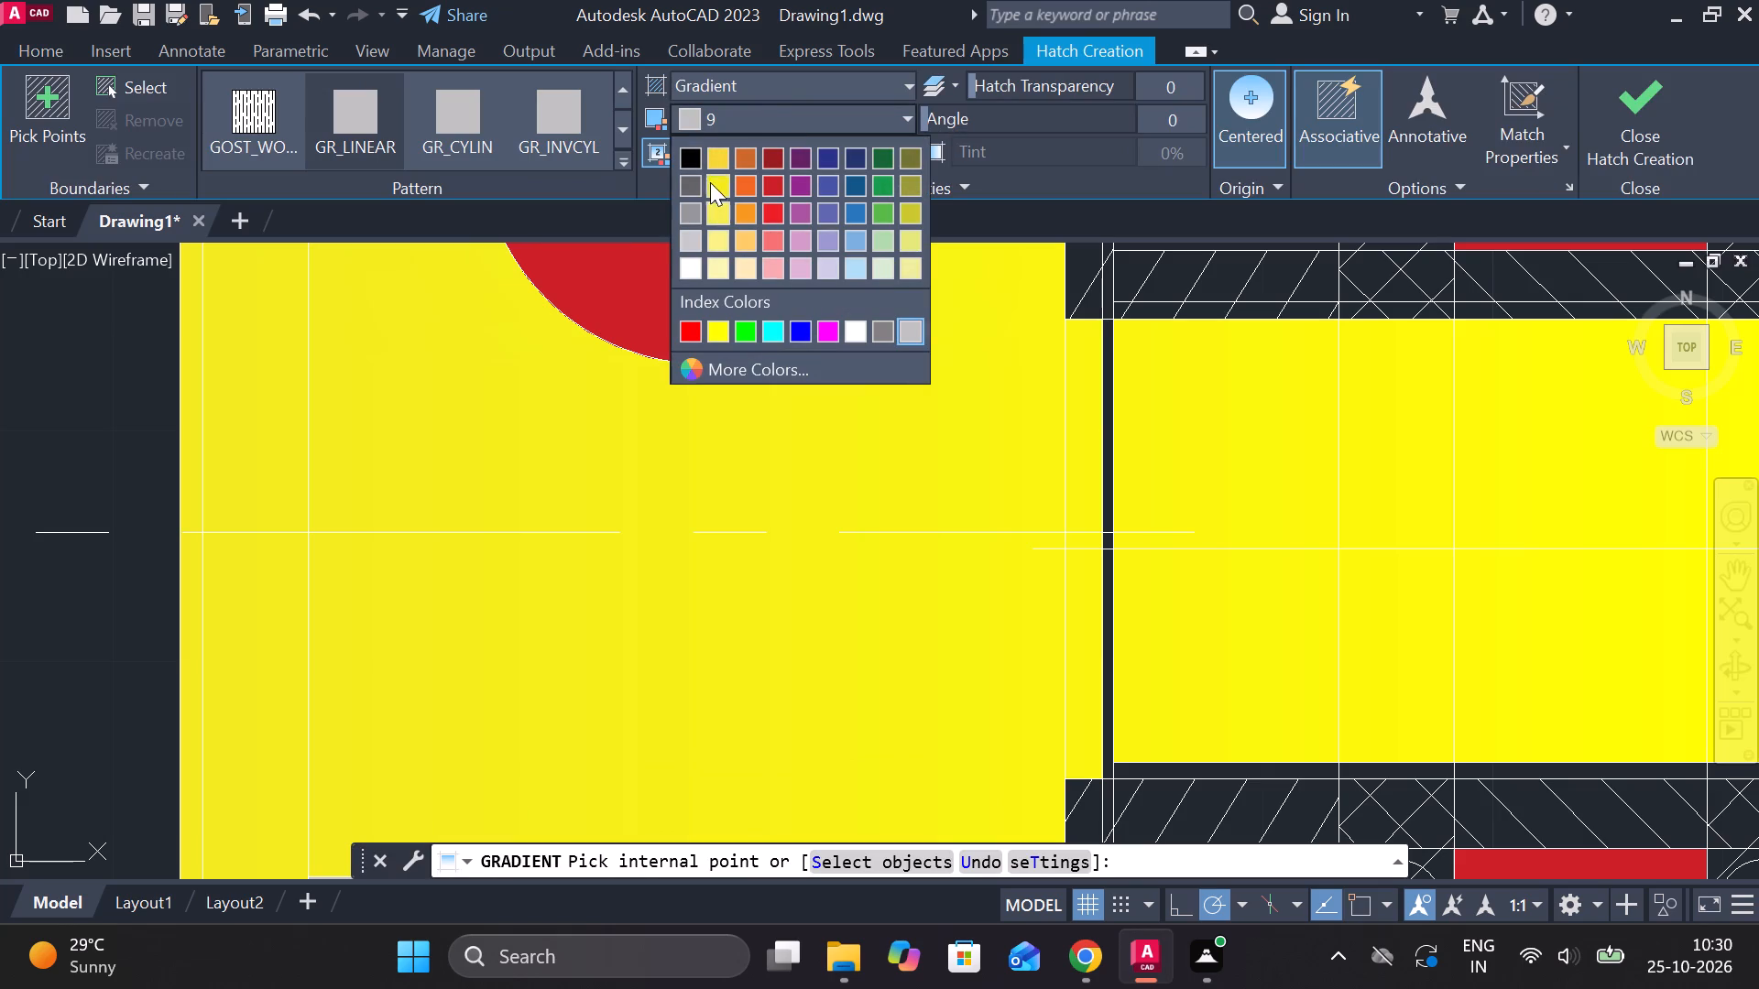
click(709, 180)
click(765, 151)
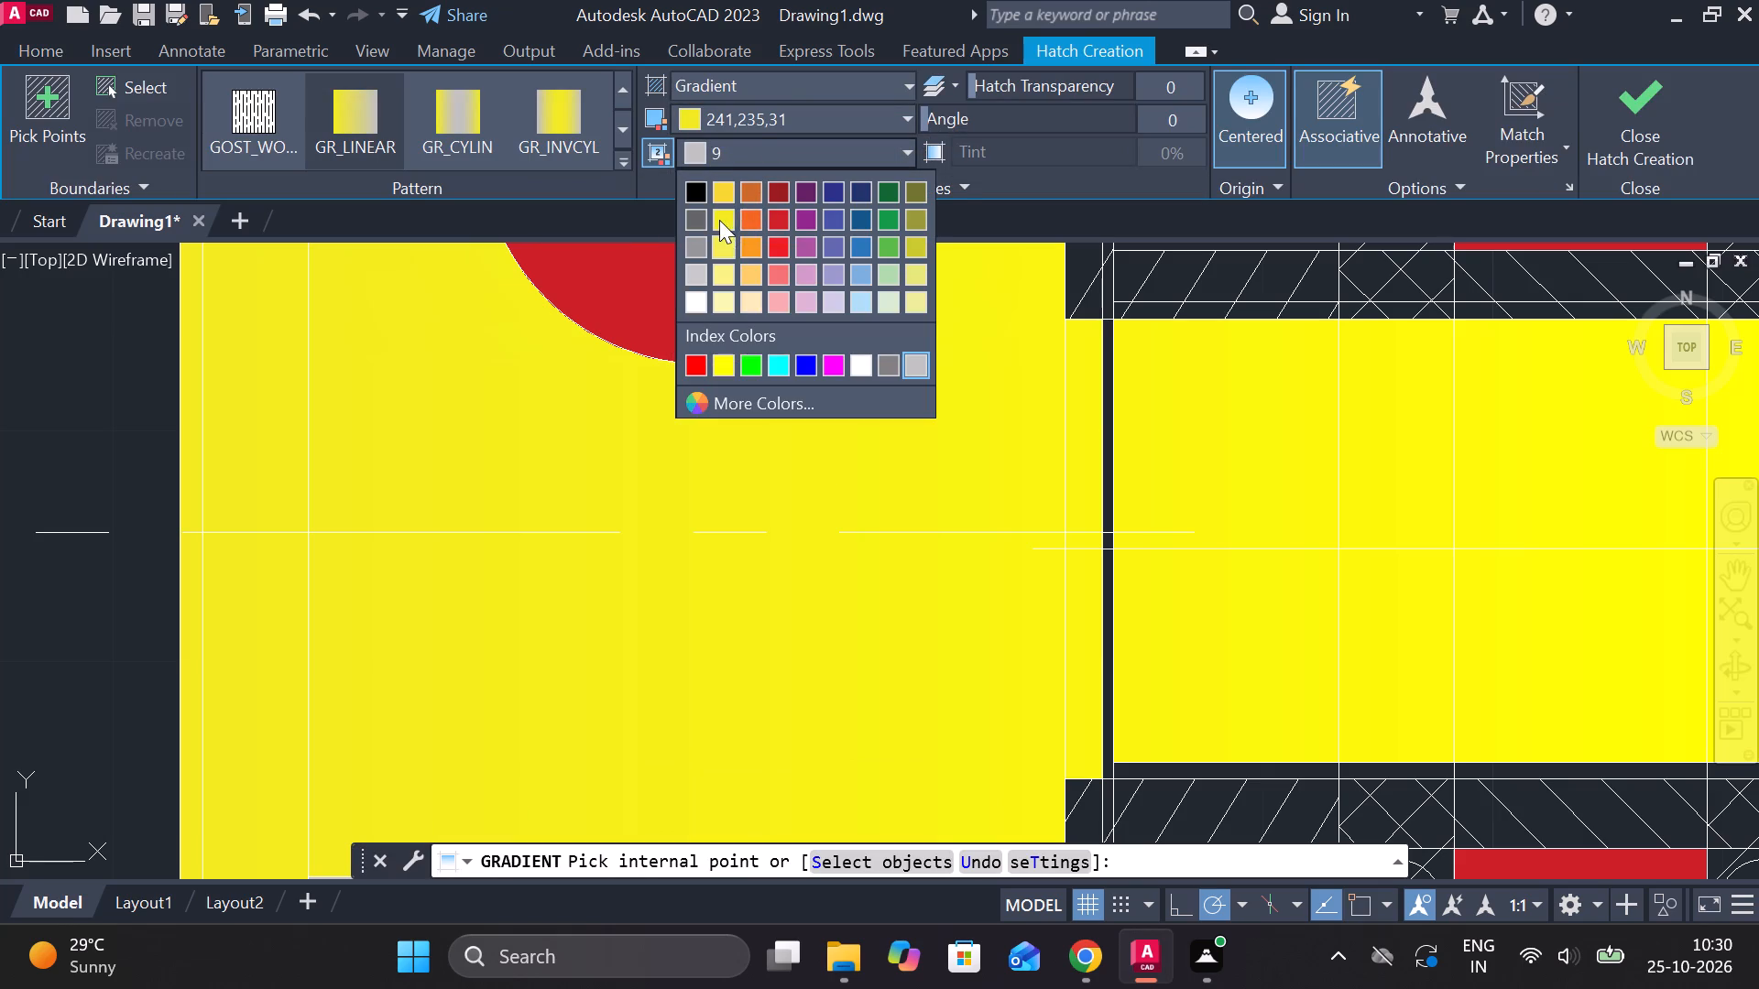
click(719, 217)
scroll(1096, 632, up, 2)
click(1128, 570)
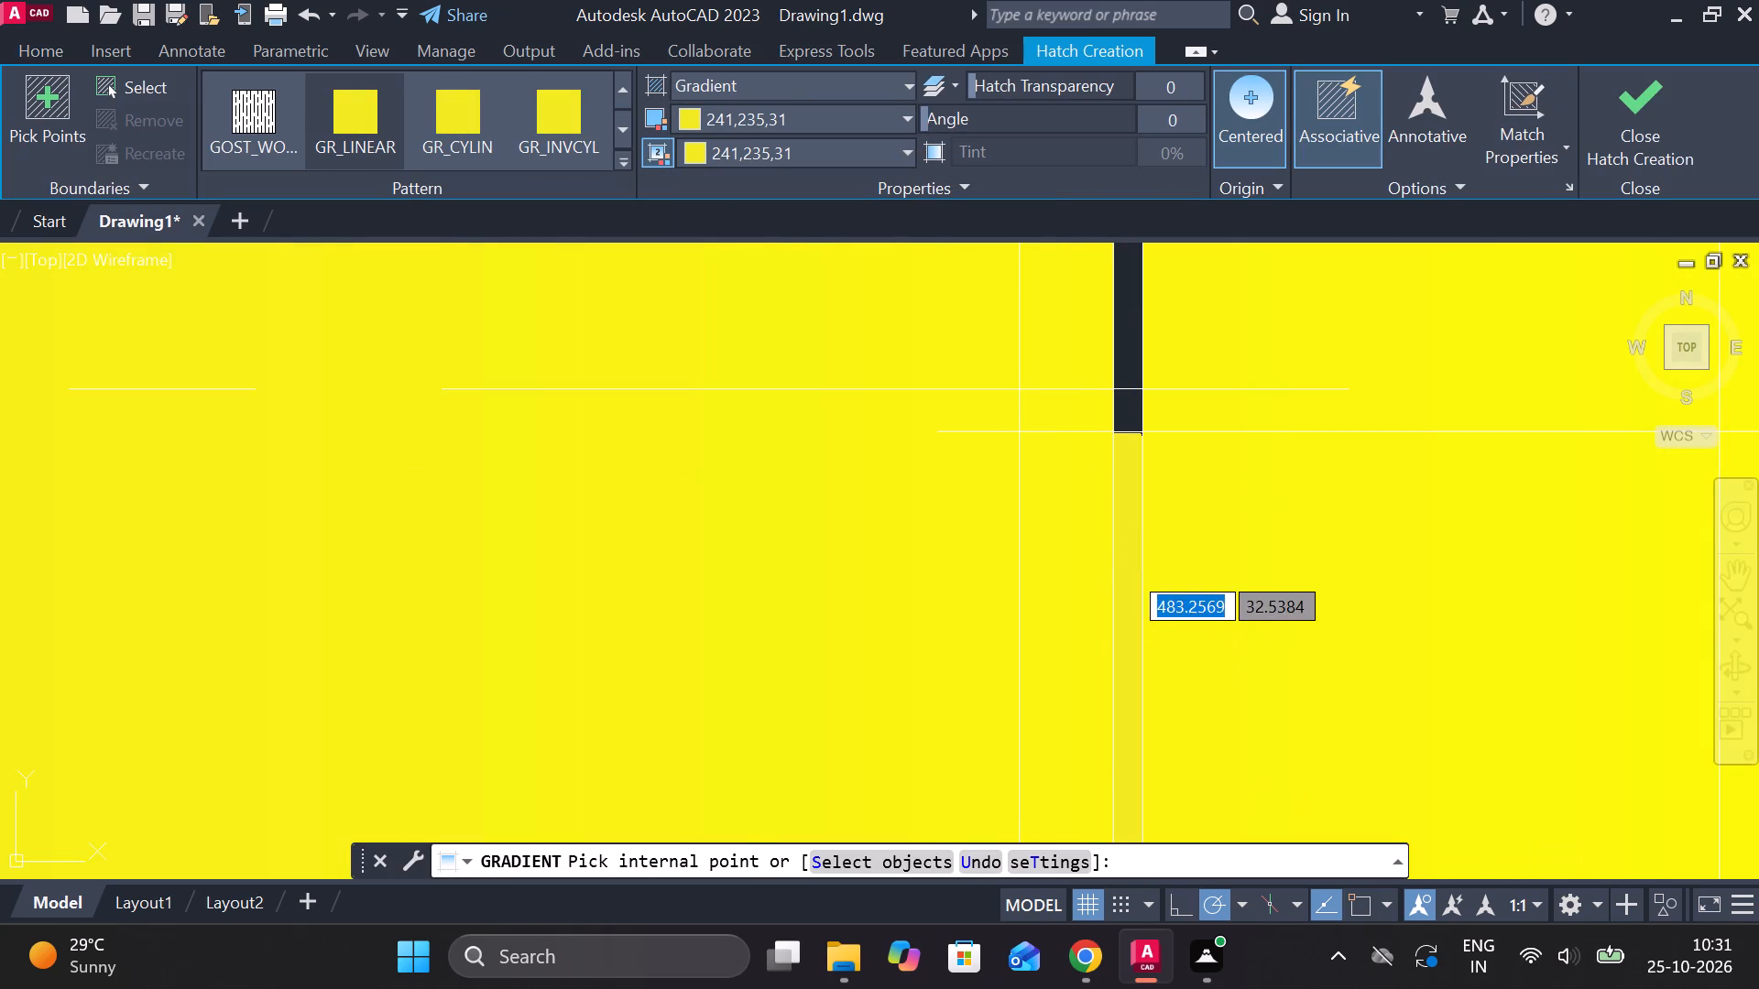
scroll(1131, 453, down, 2)
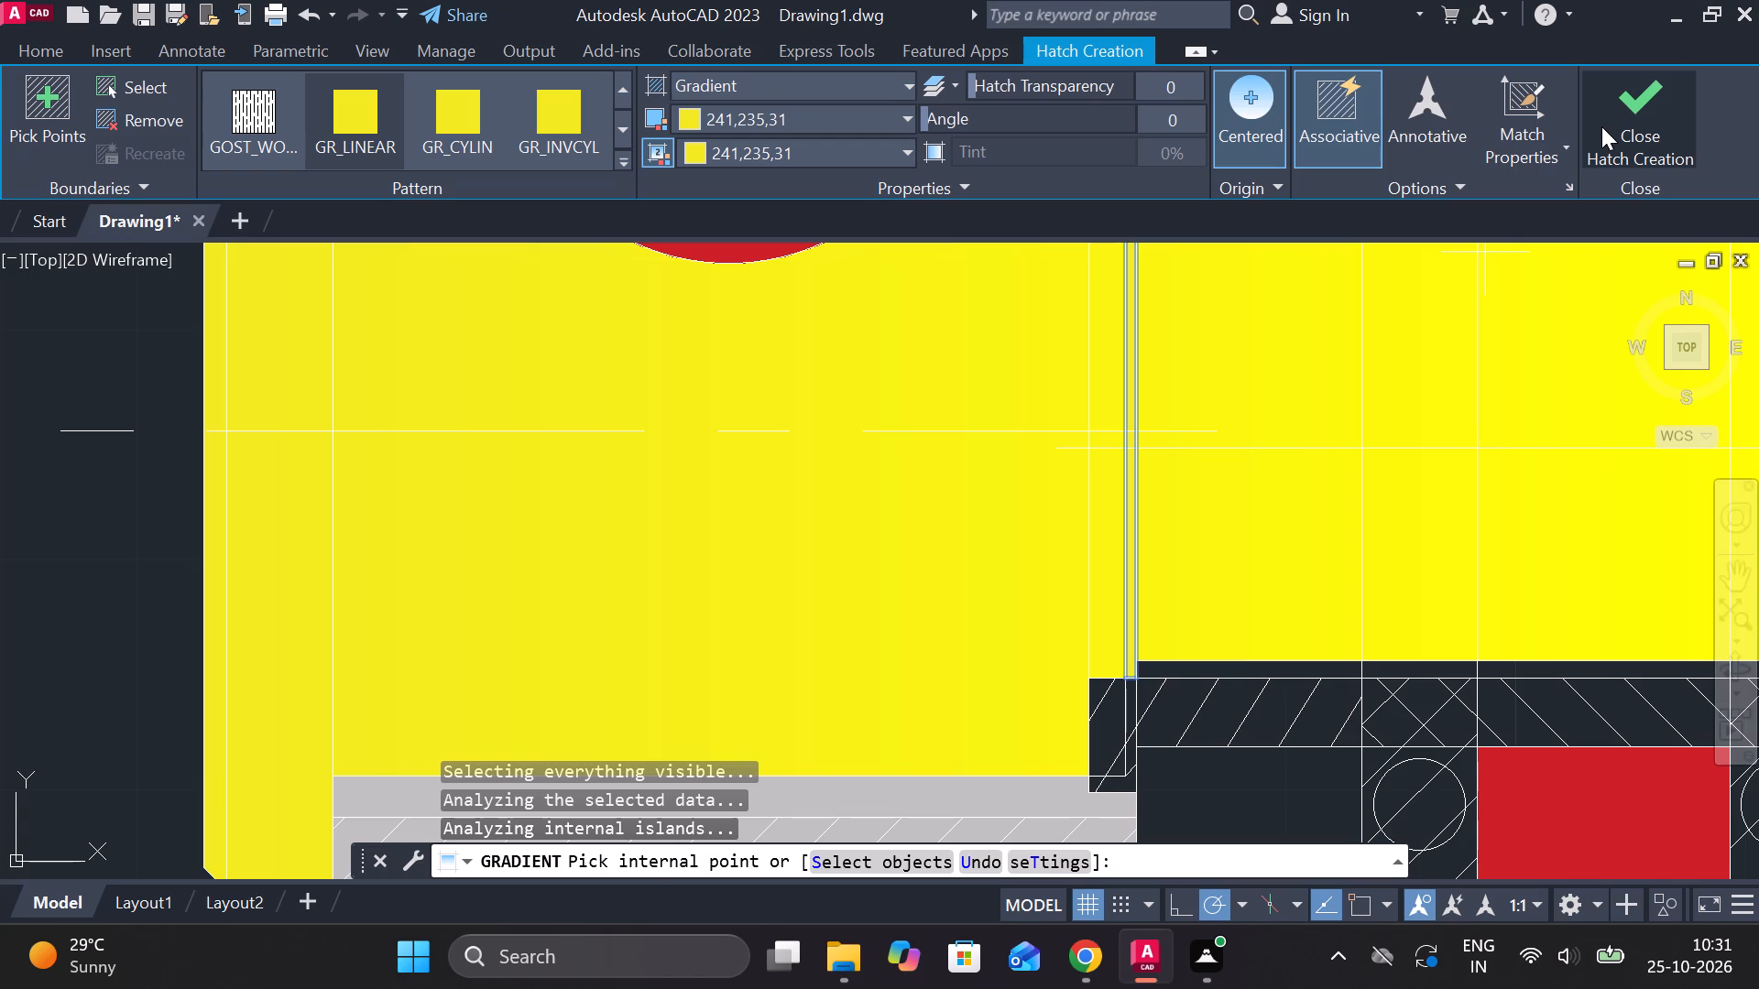
click(1593, 130)
Fill the four bearing sections around their balls inside the pulley with a green gradient from 19,155,72 to 19,103,52.
scroll(1315, 539, down, 3)
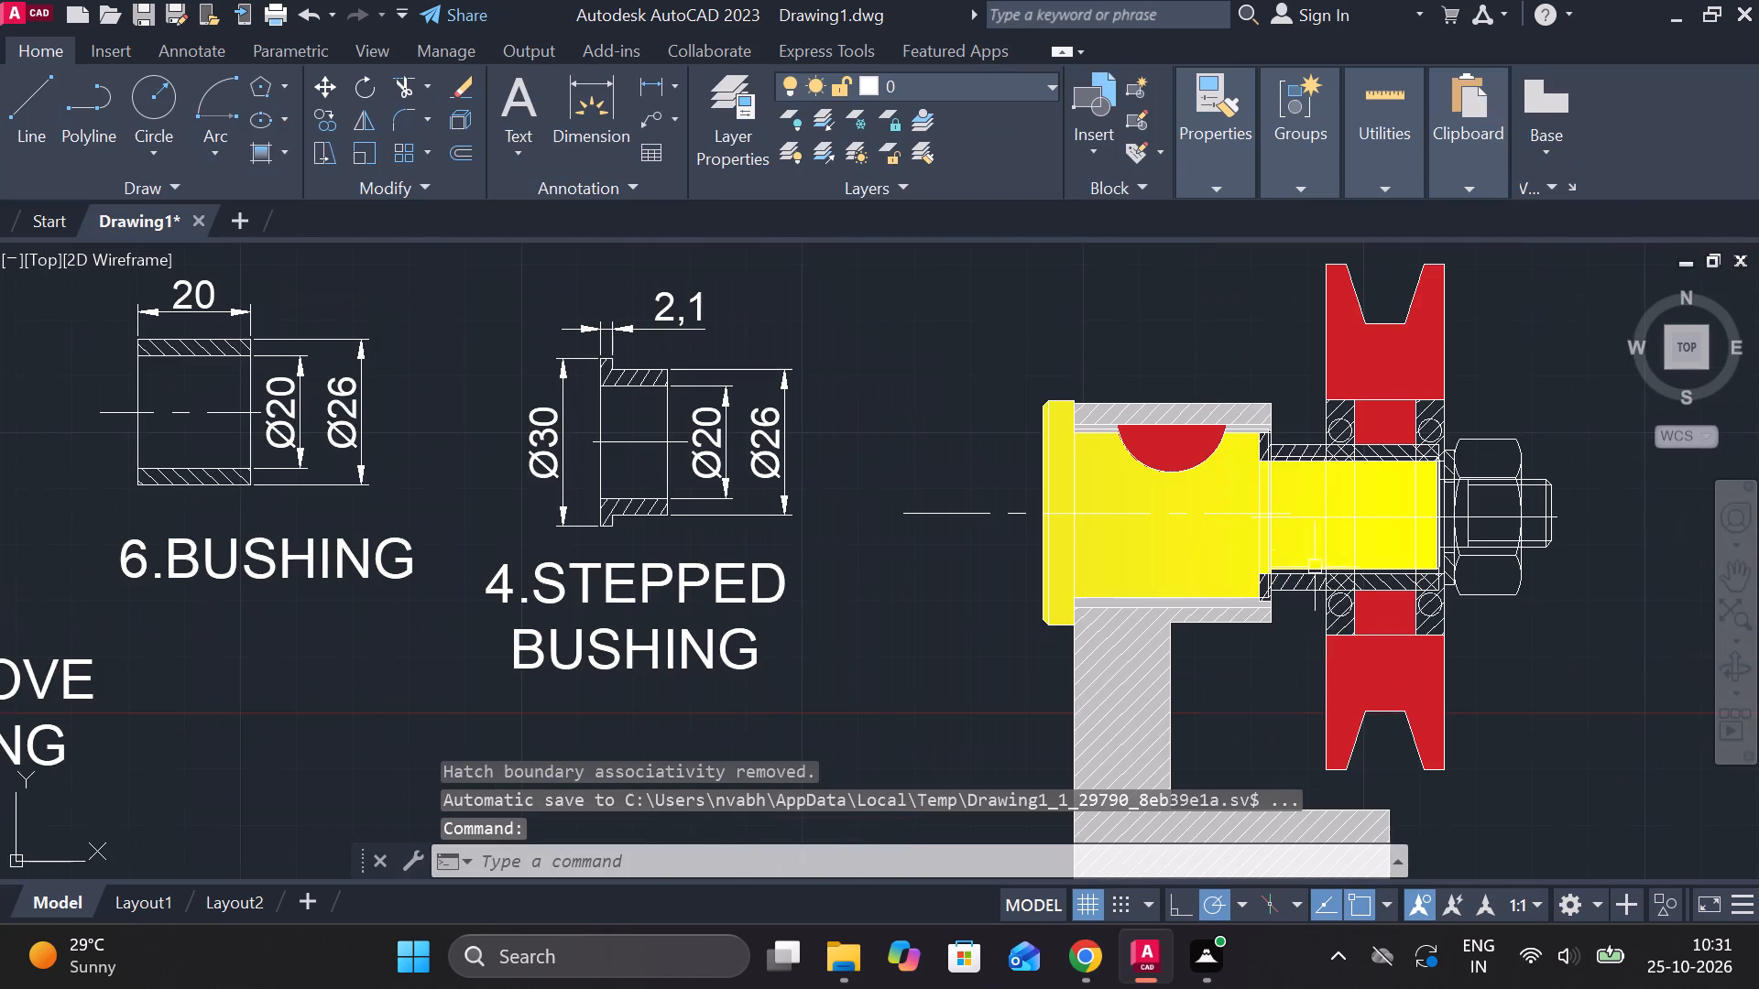
middle_drag(1558, 668, 1386, 658)
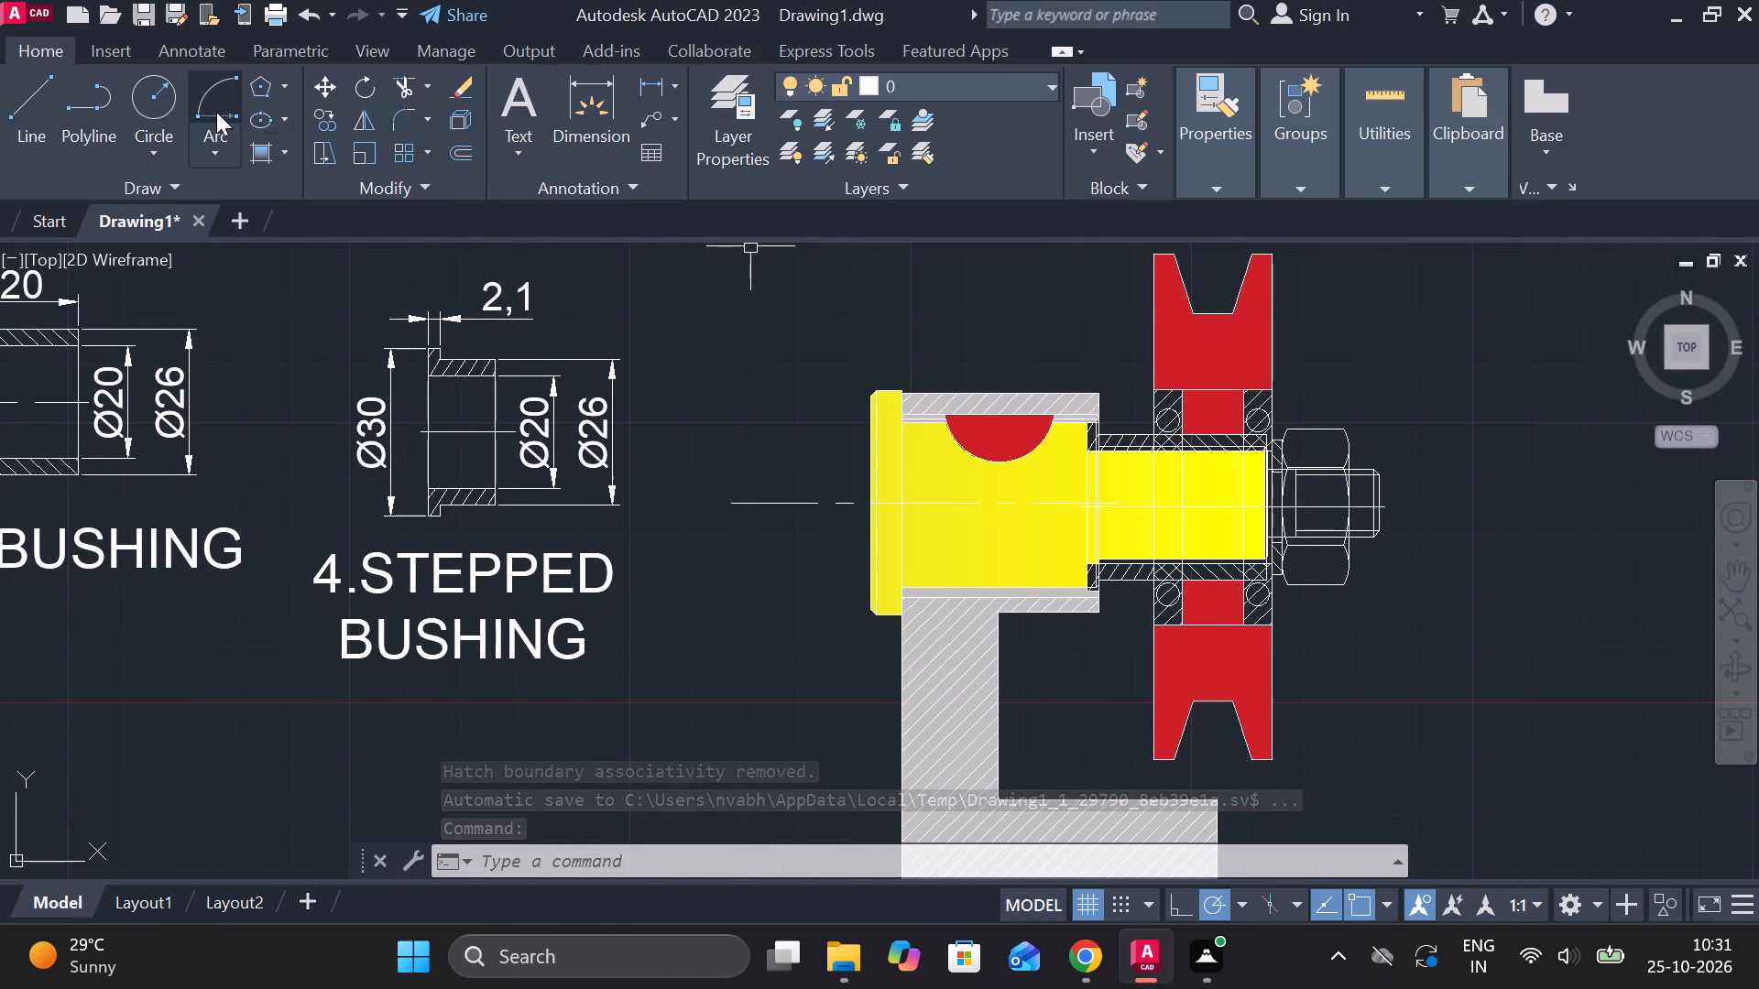
click(268, 156)
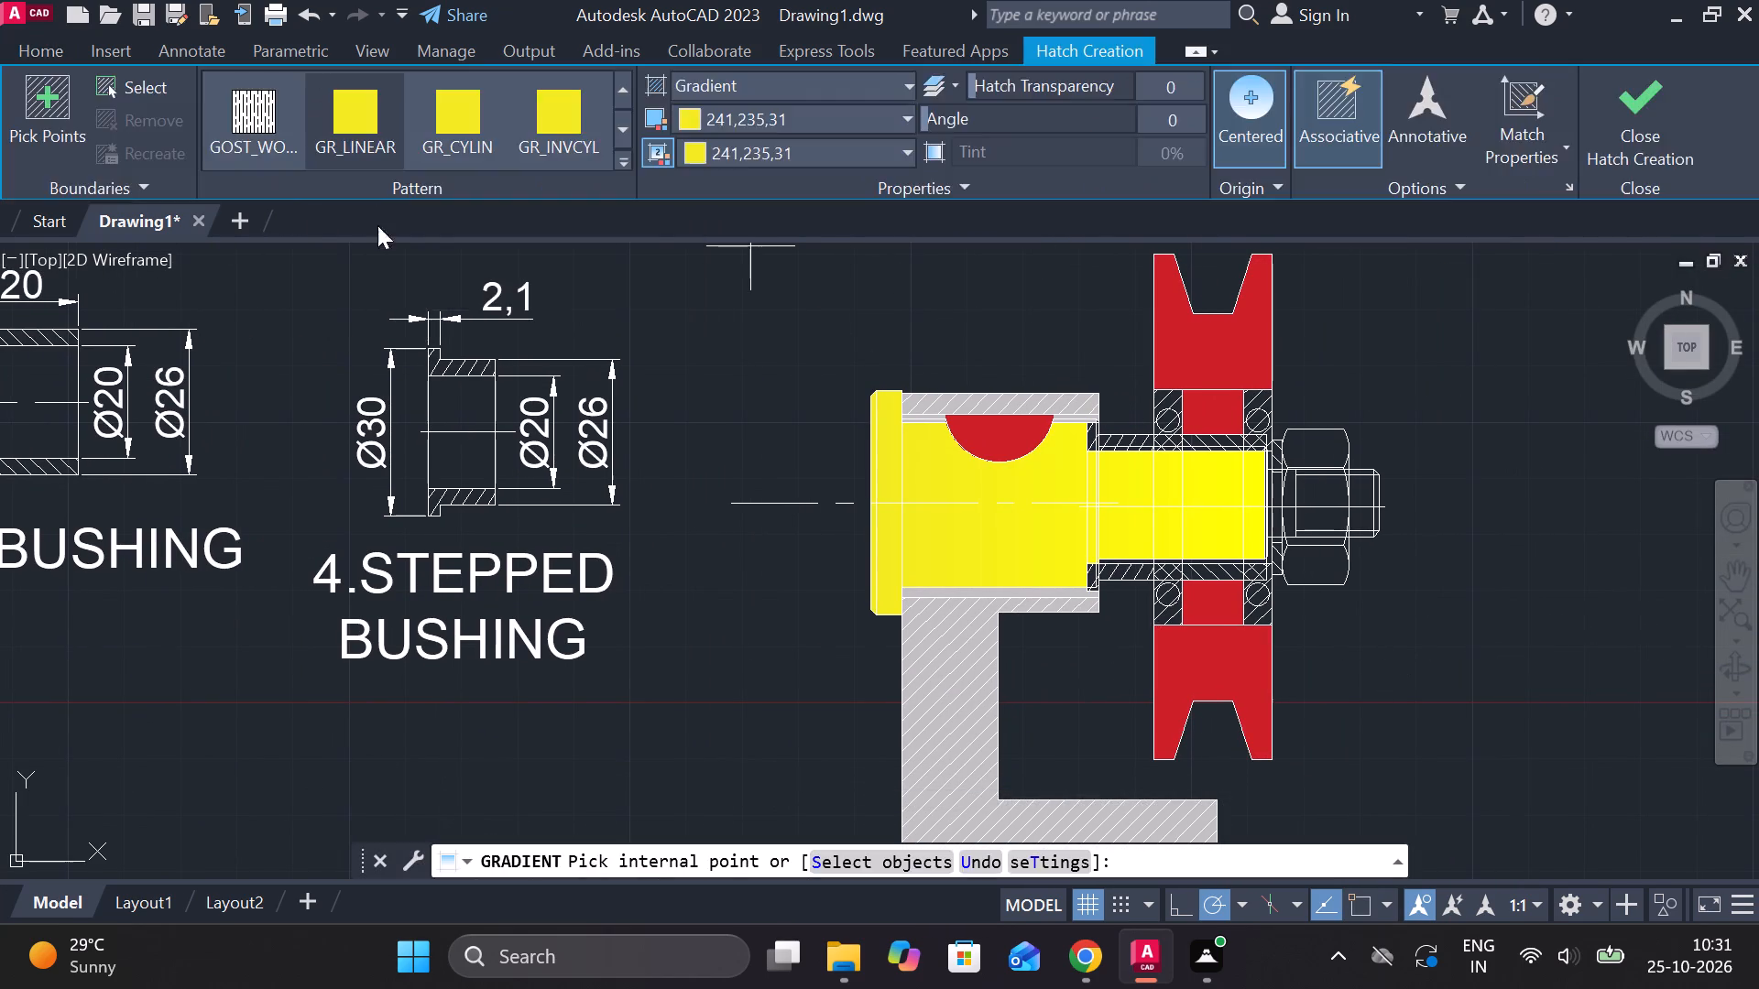
click(742, 100)
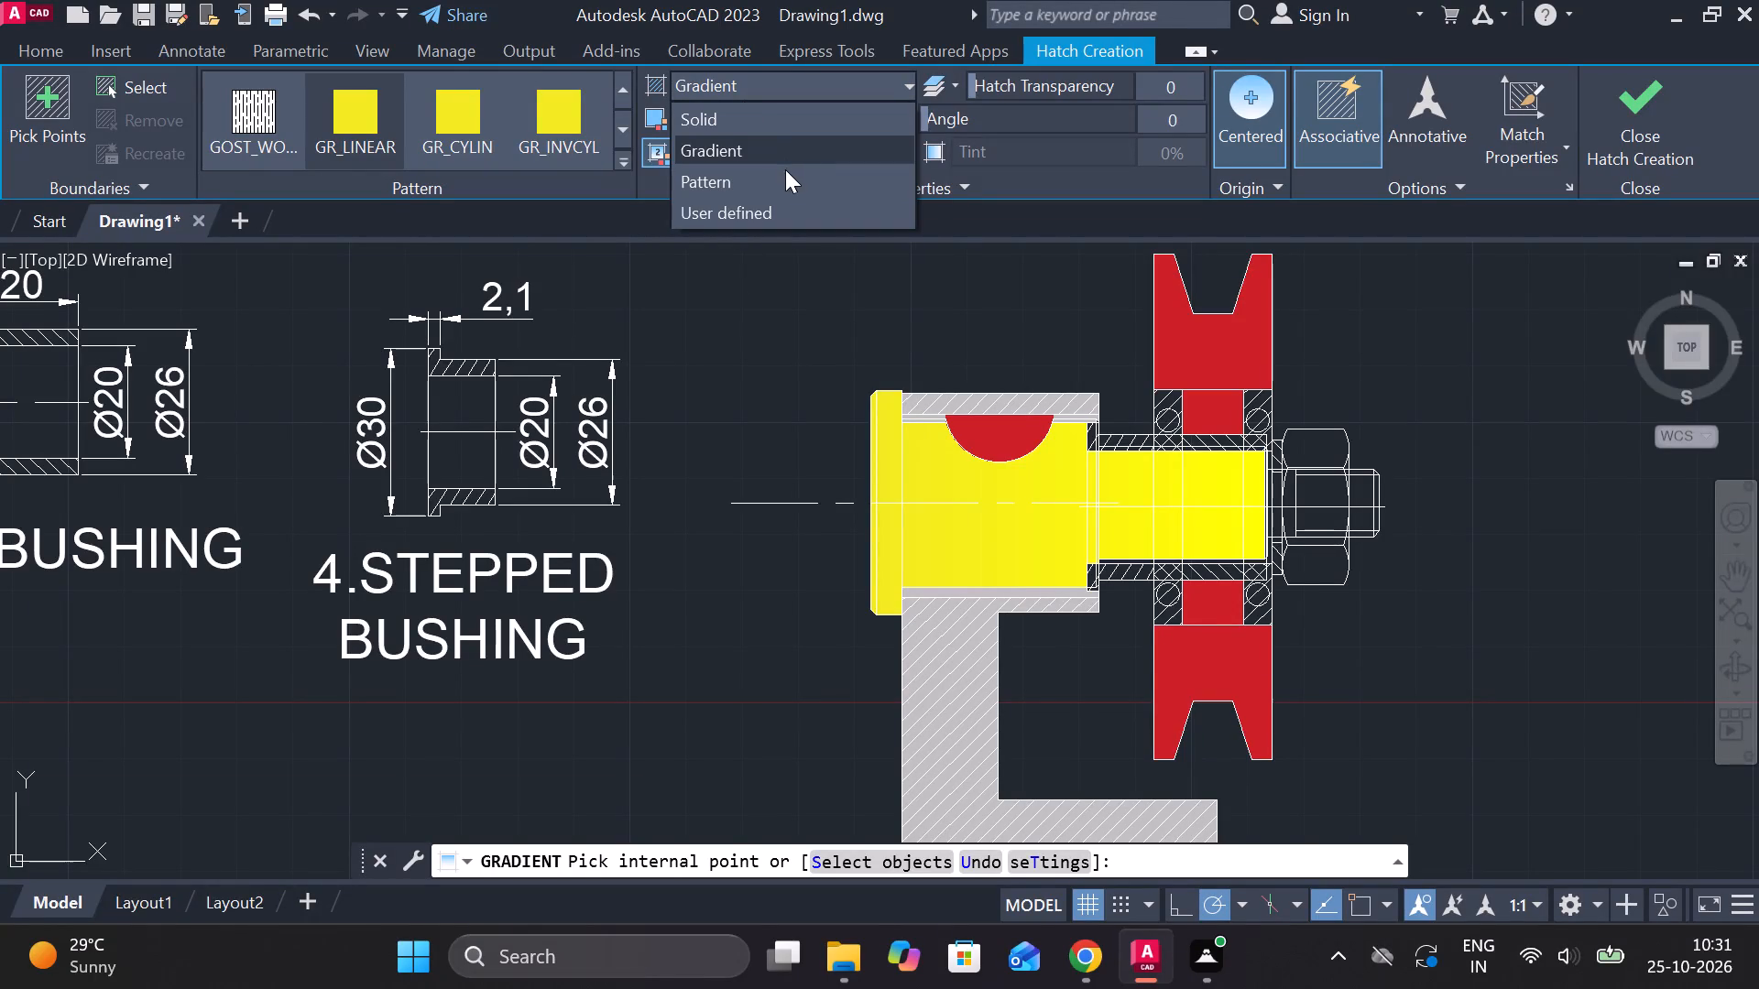
click(760, 140)
click(837, 126)
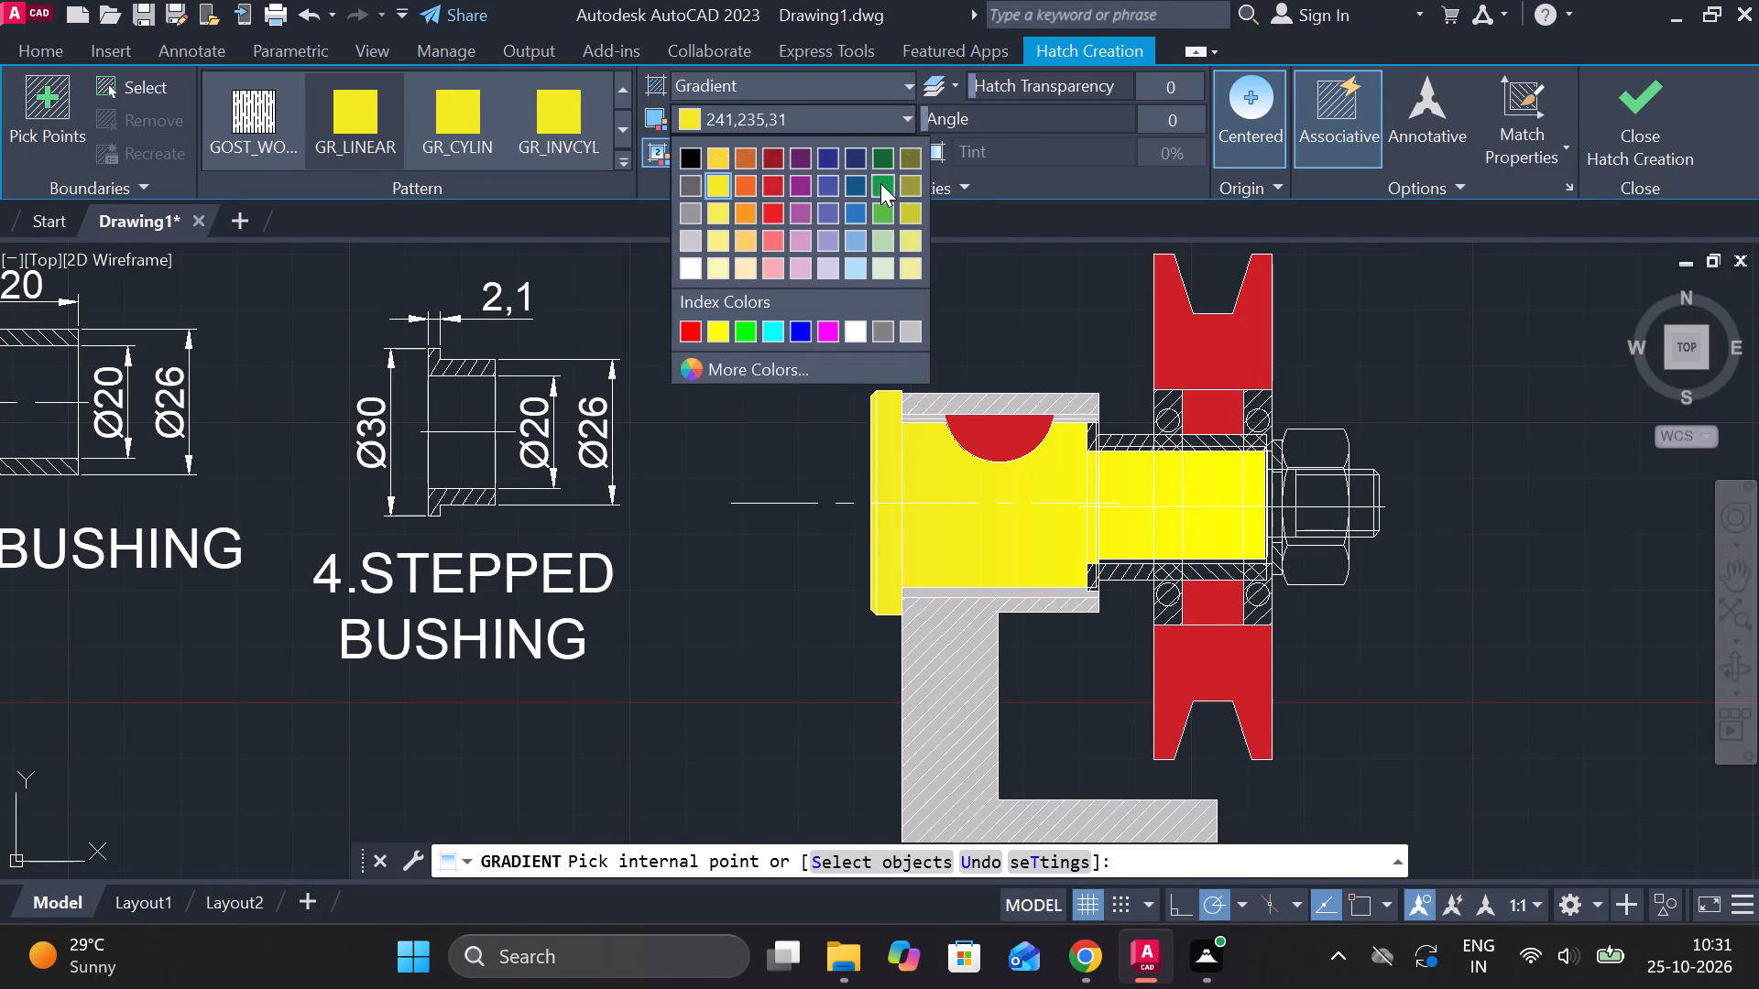
click(880, 183)
click(819, 164)
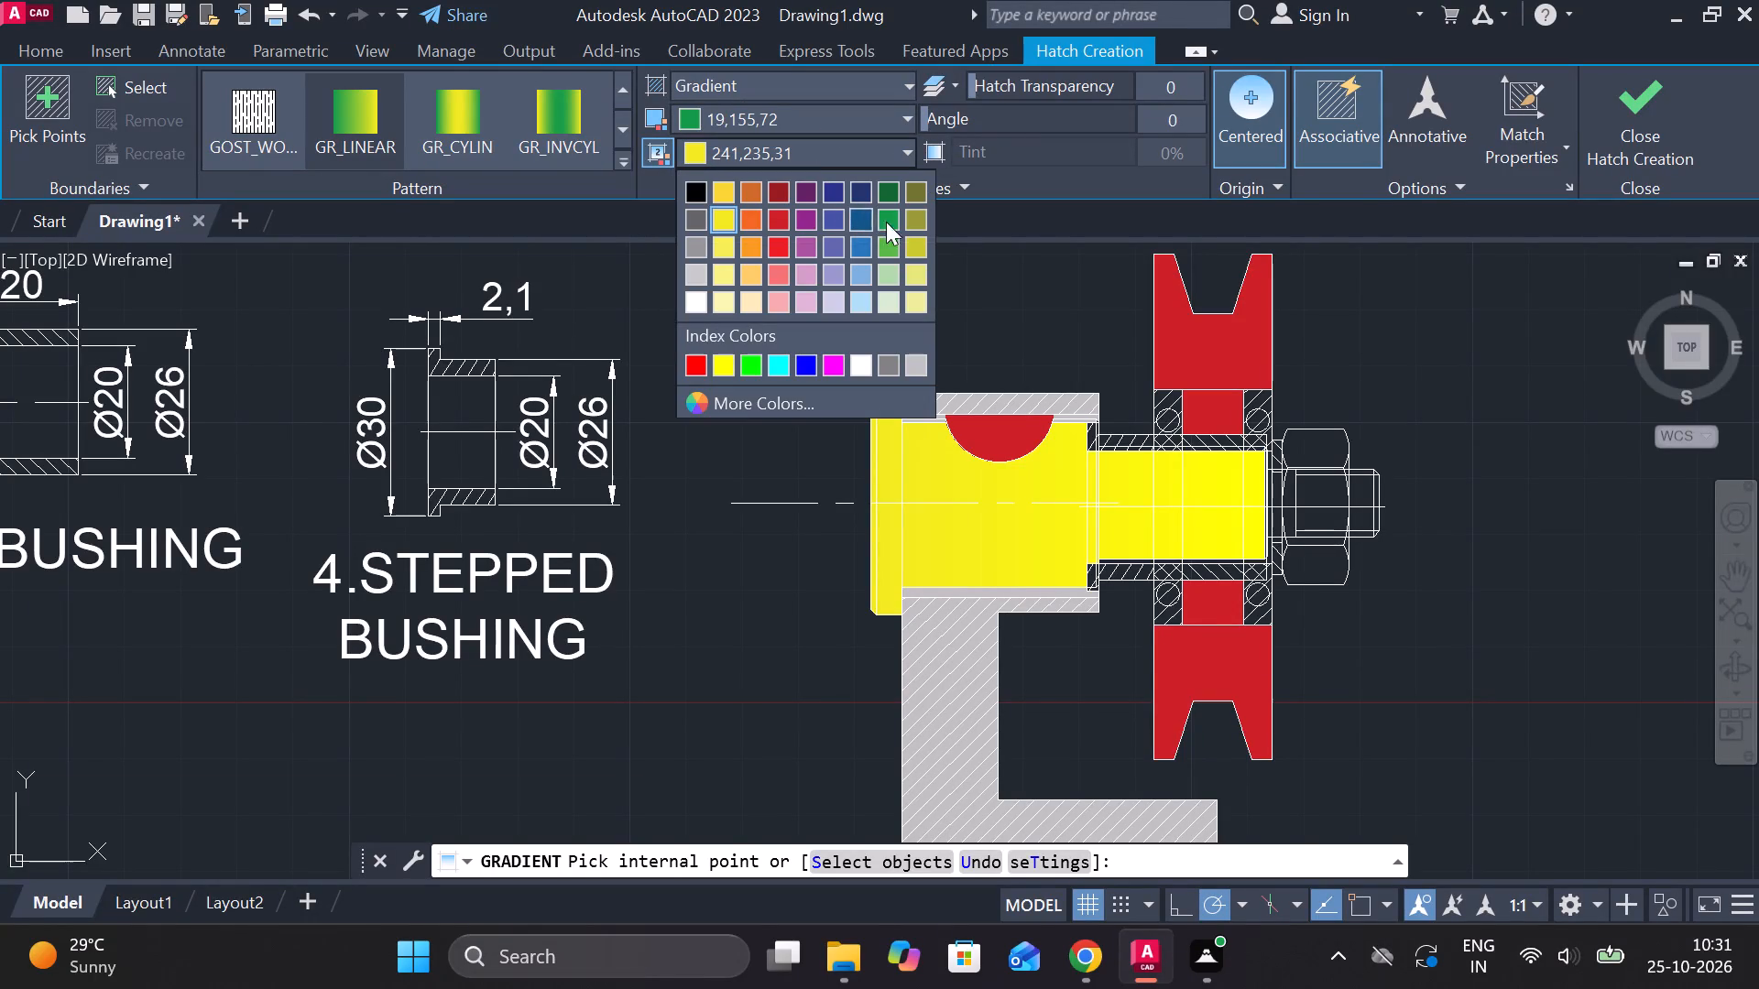
click(890, 180)
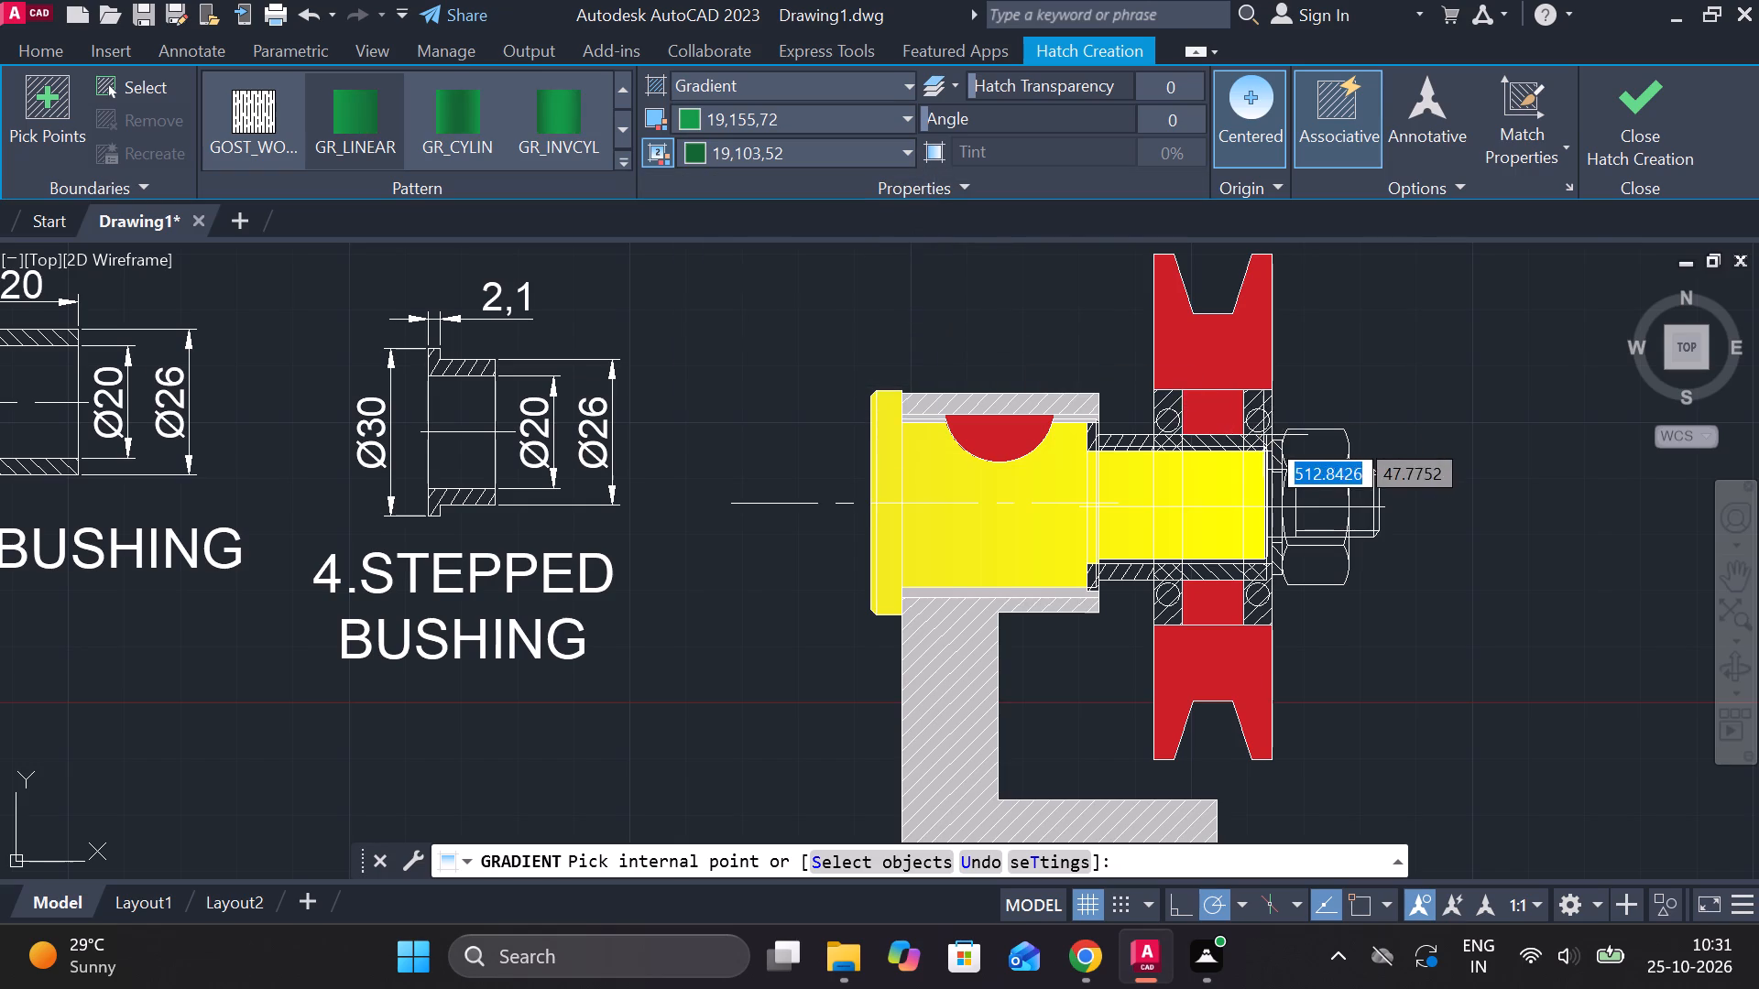
scroll(1267, 437, up, 1)
click(1267, 437)
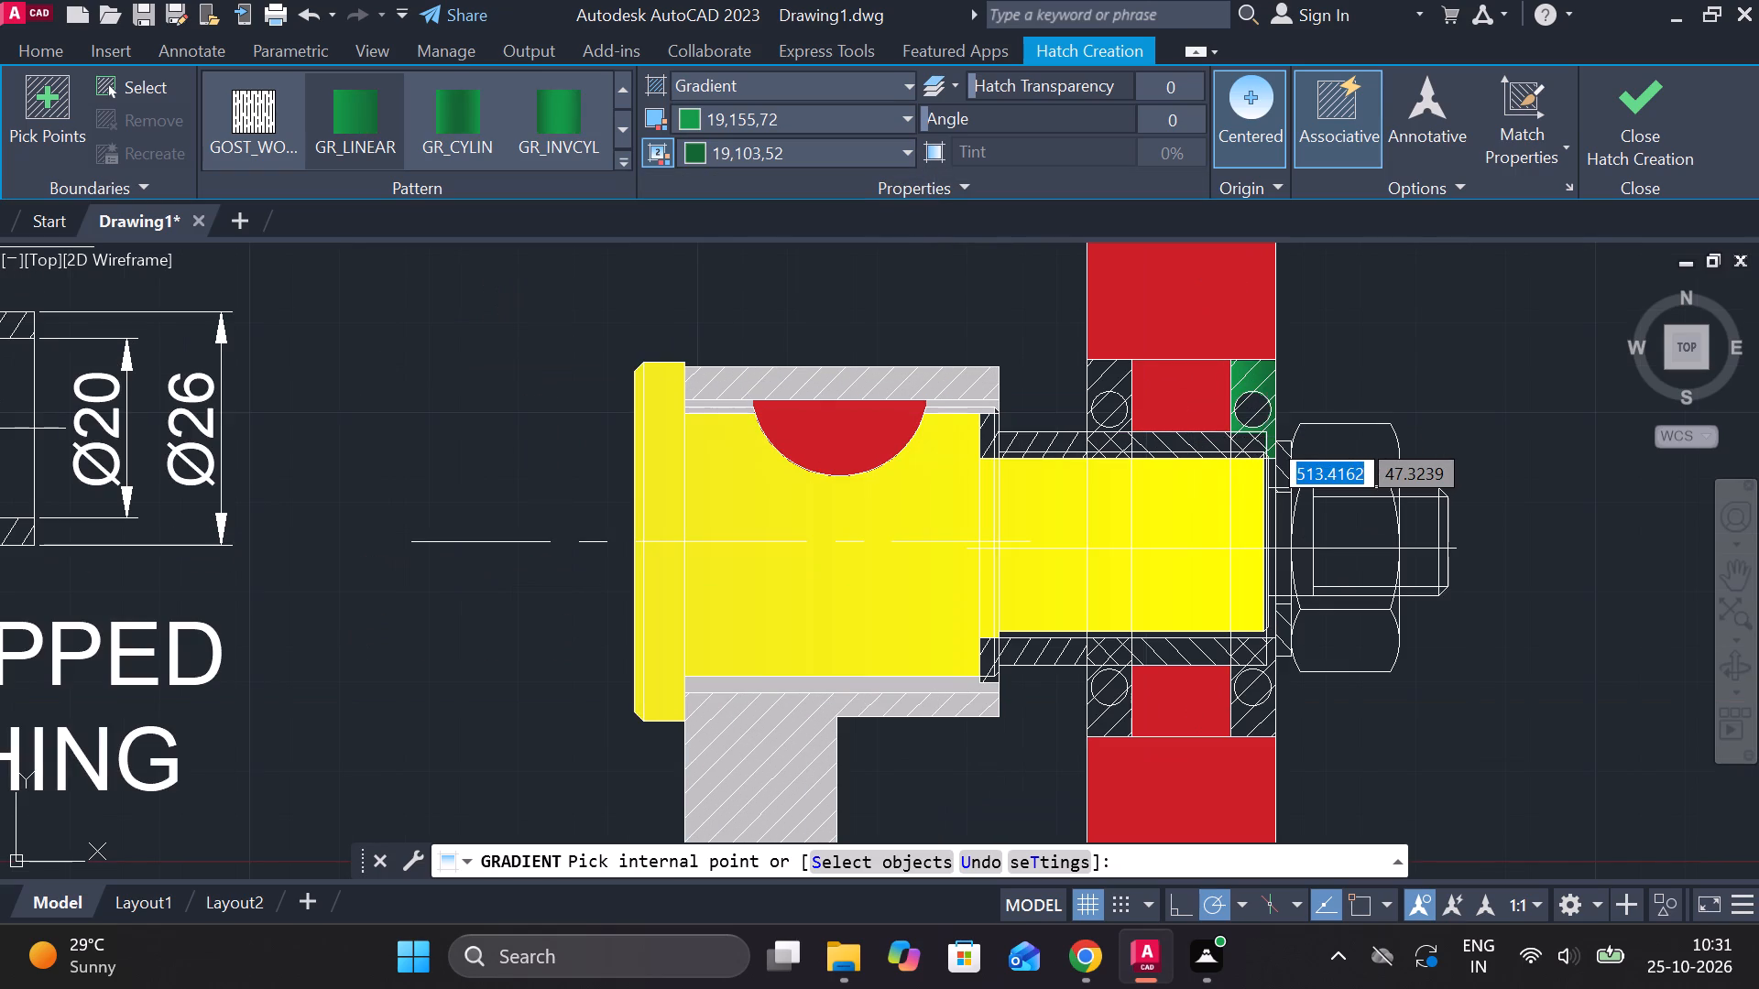
click(1096, 373)
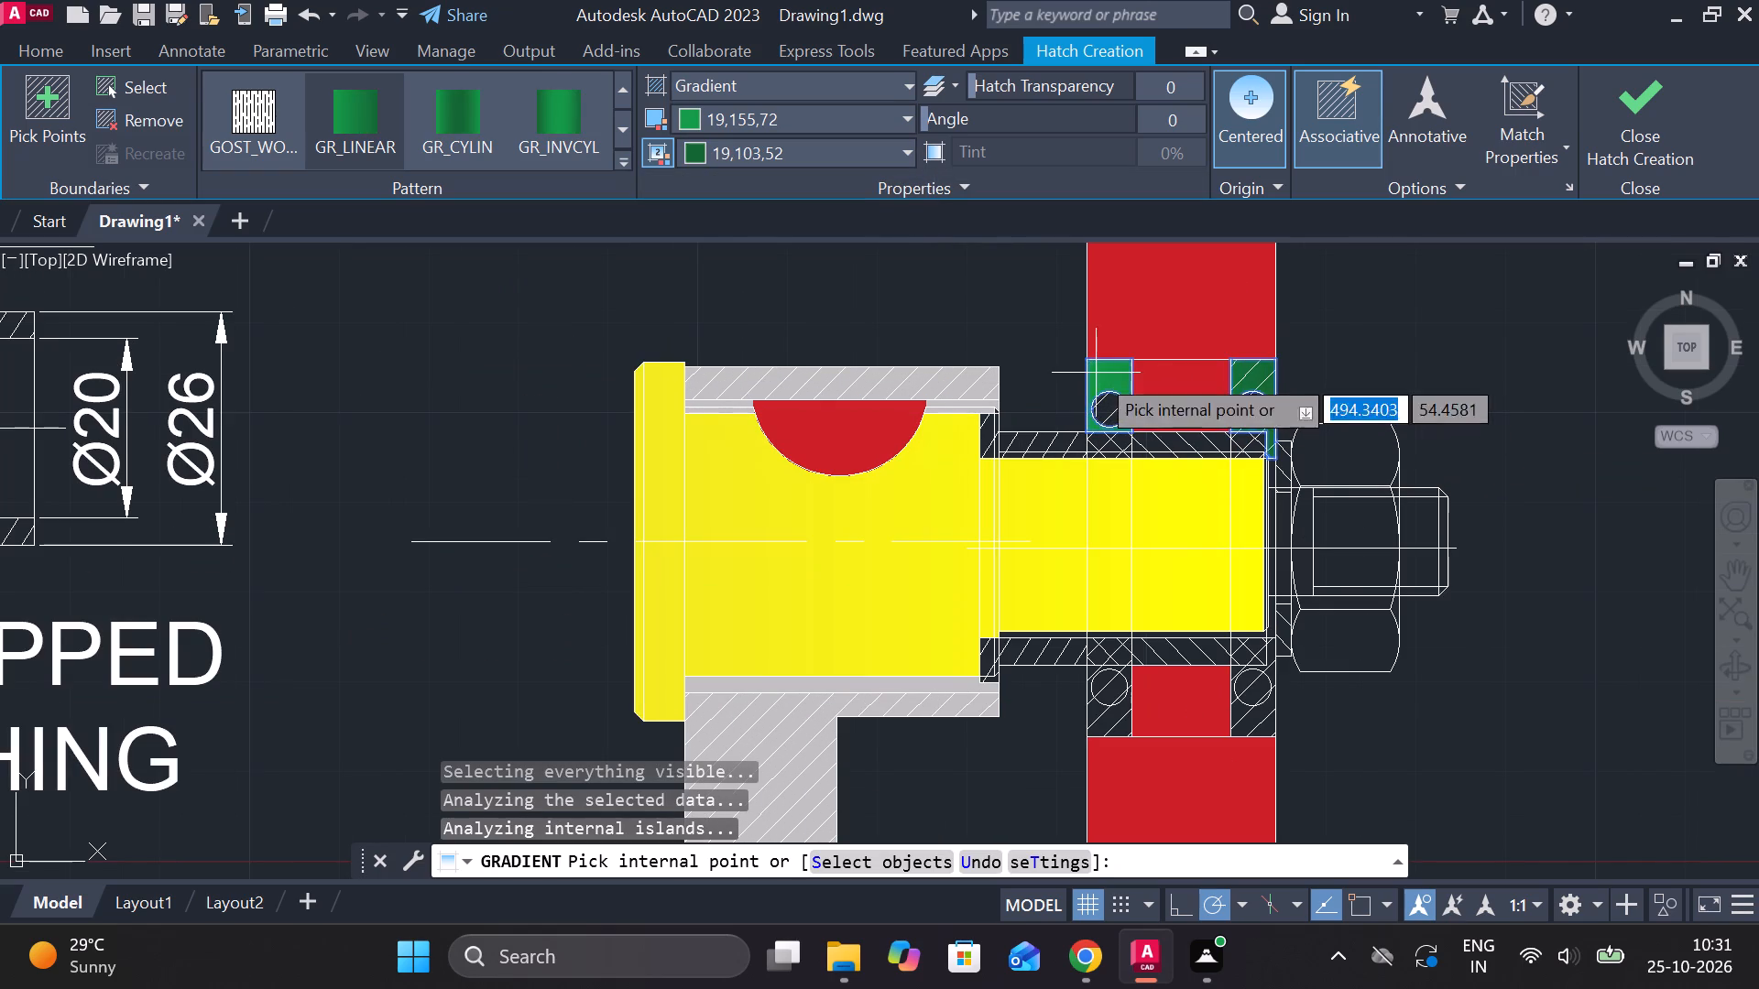
click(1125, 706)
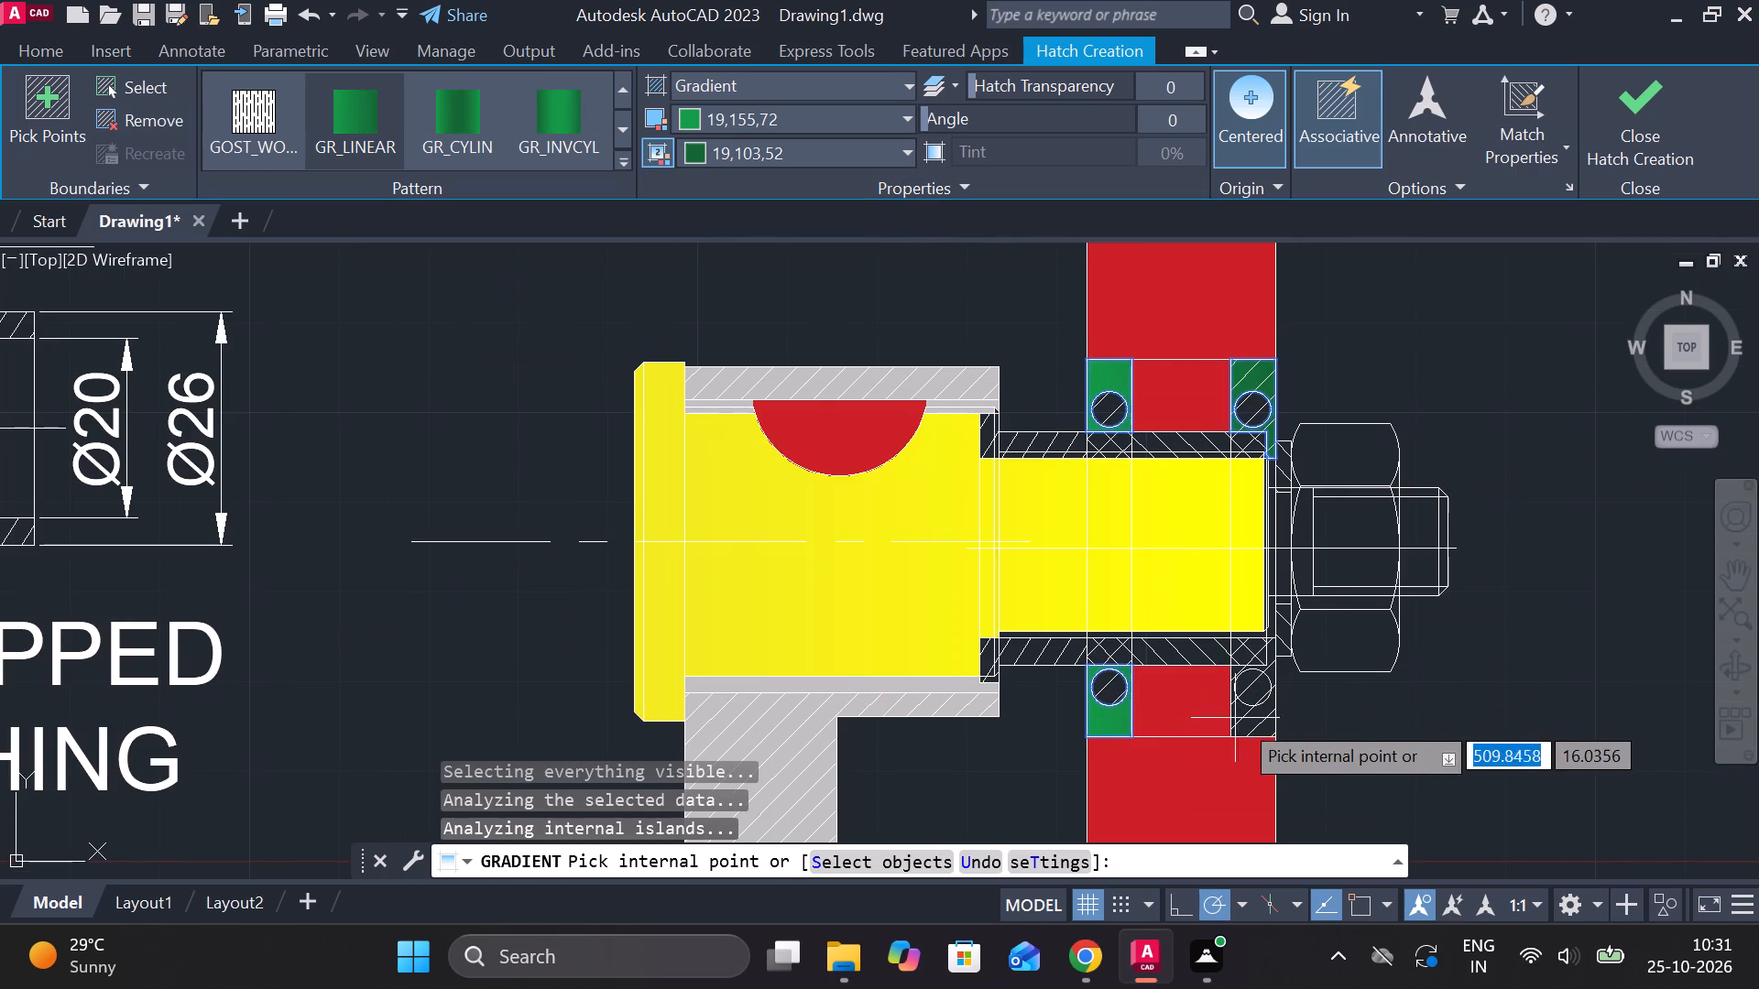
click(1254, 719)
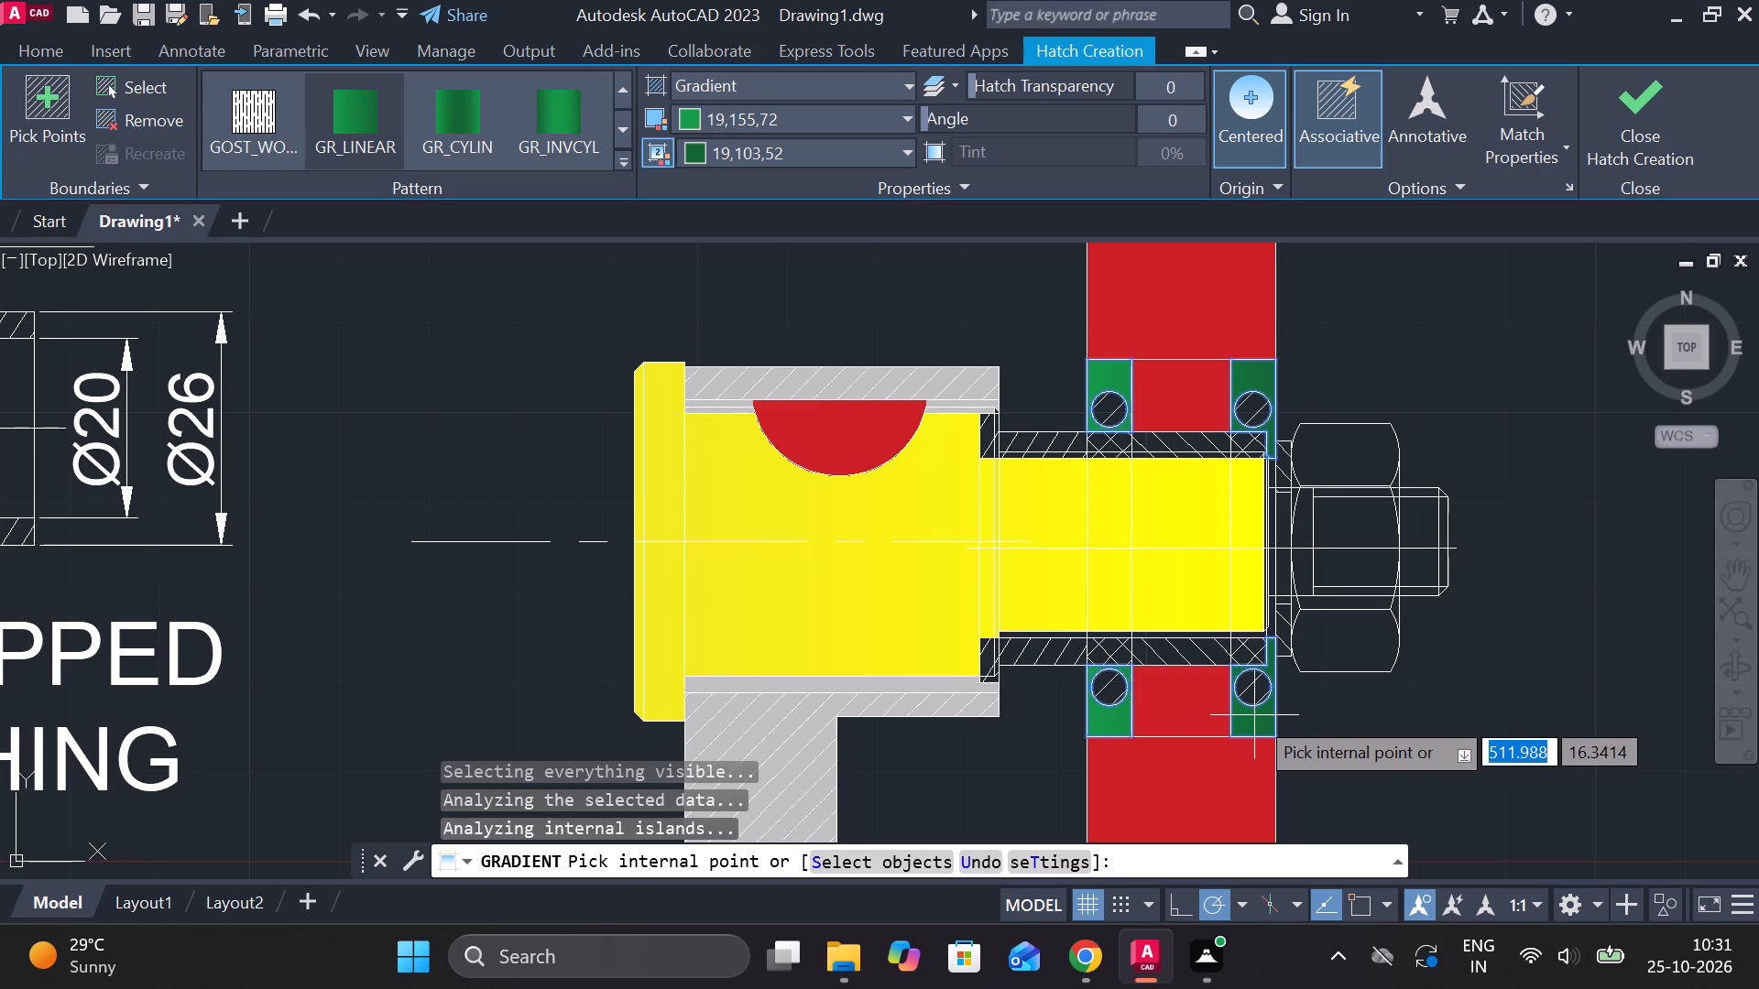
Fill the narrow vertical strip between the shaft's end and the nut-side washer with the same 19,155,72 to 19,103,52 green gradient.
scroll(1280, 593, up, 2)
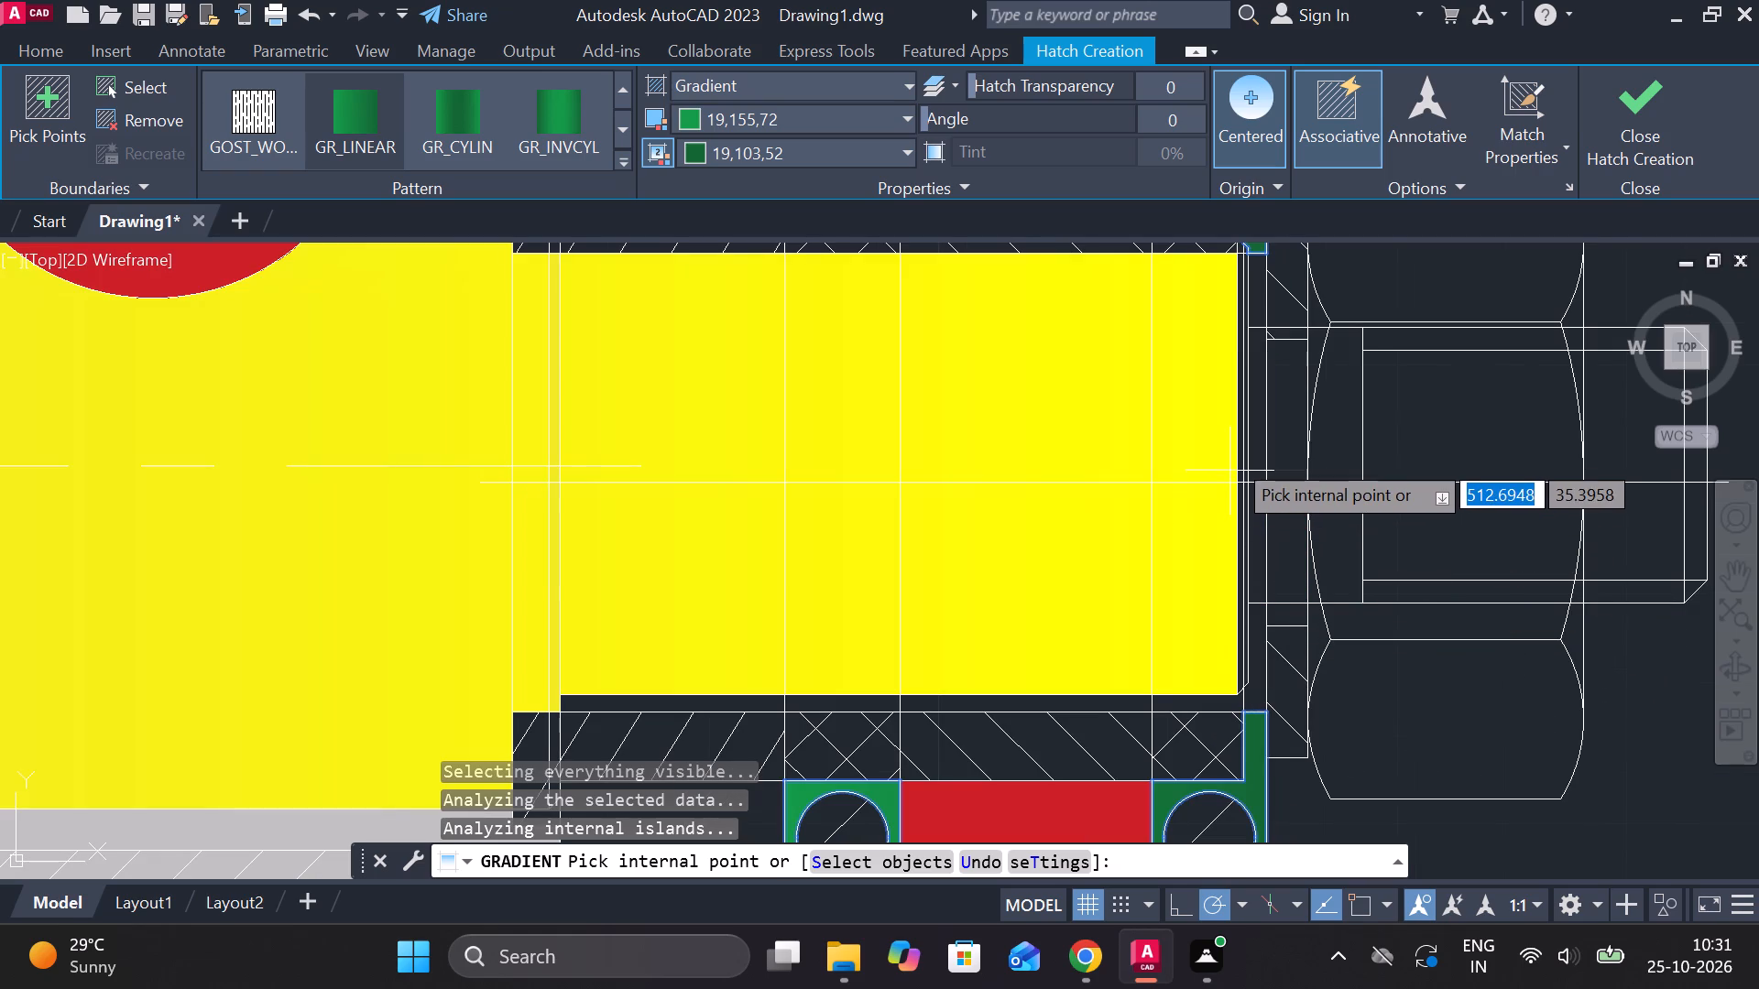
click(1243, 422)
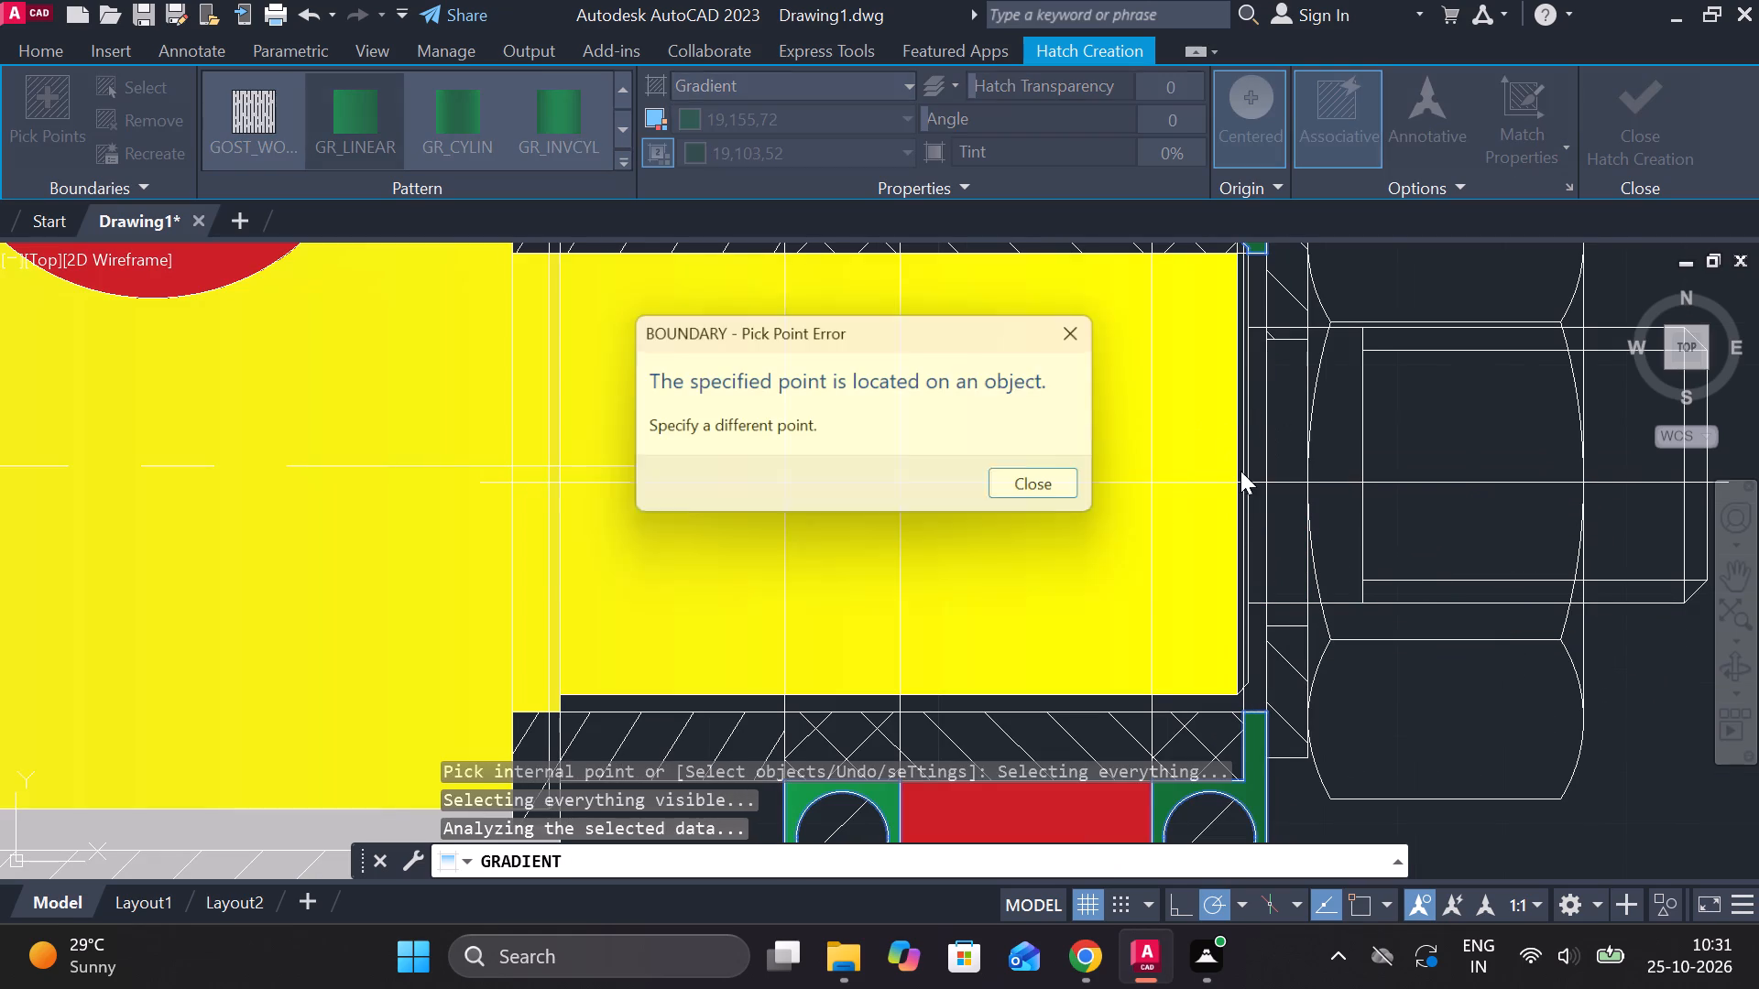
click(1087, 317)
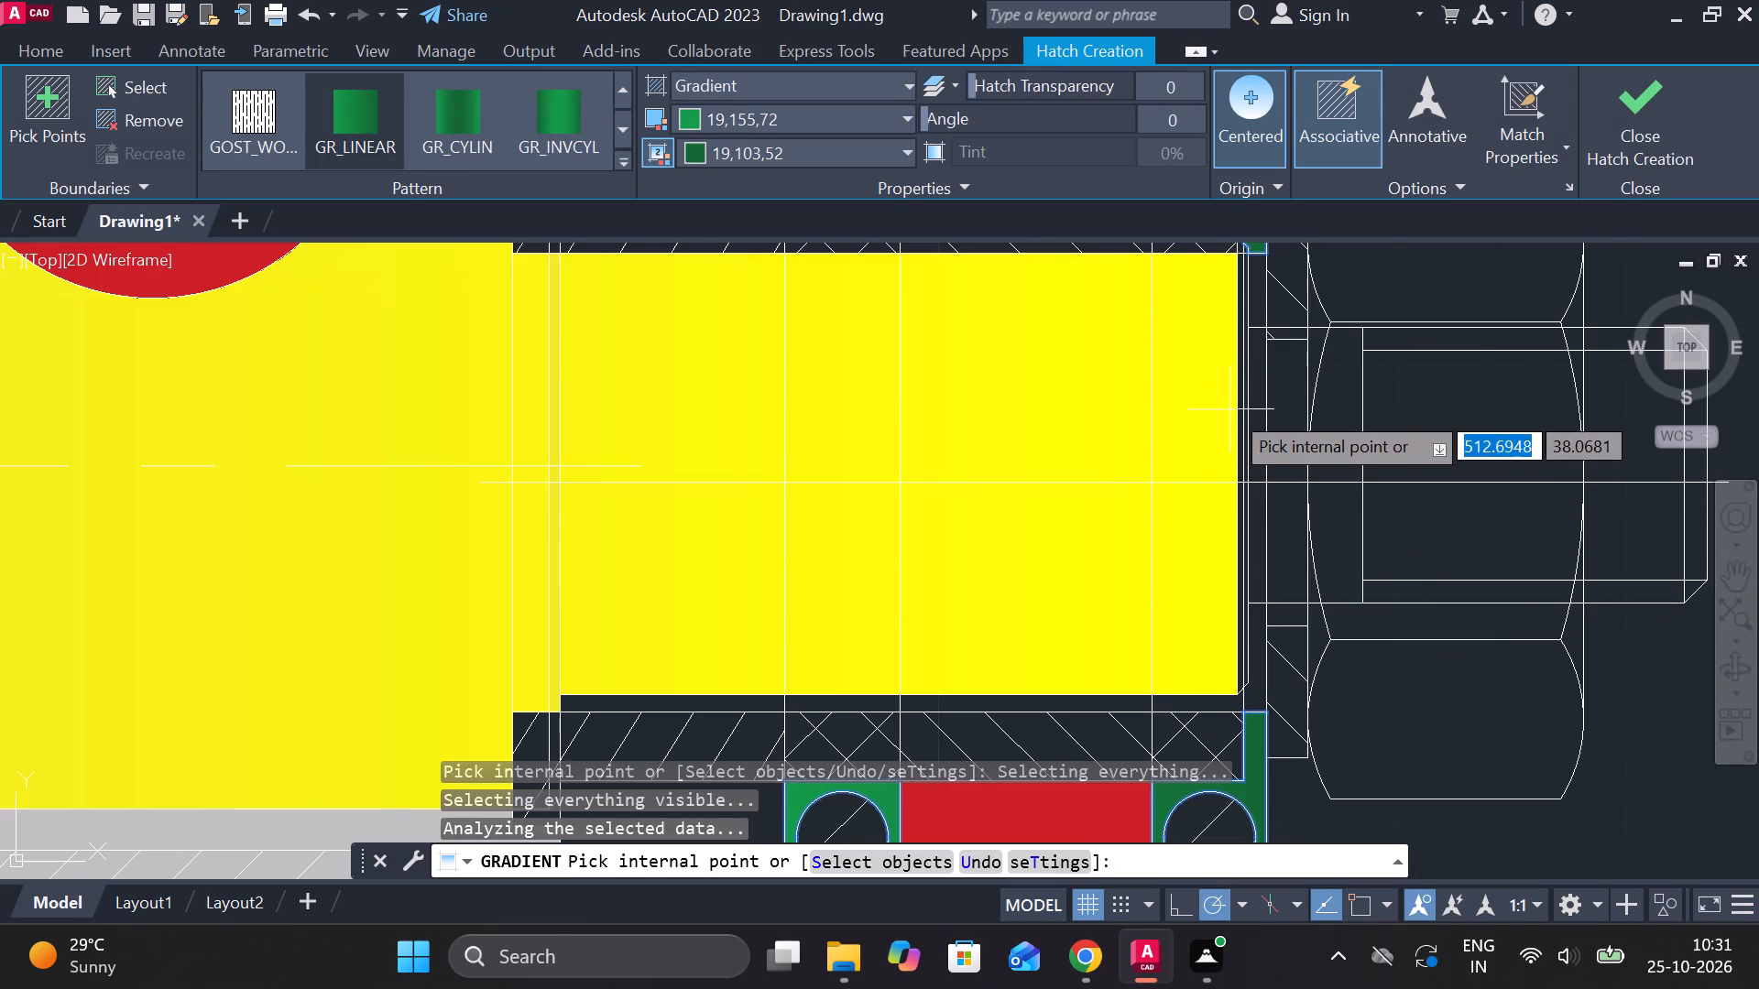
click(1251, 386)
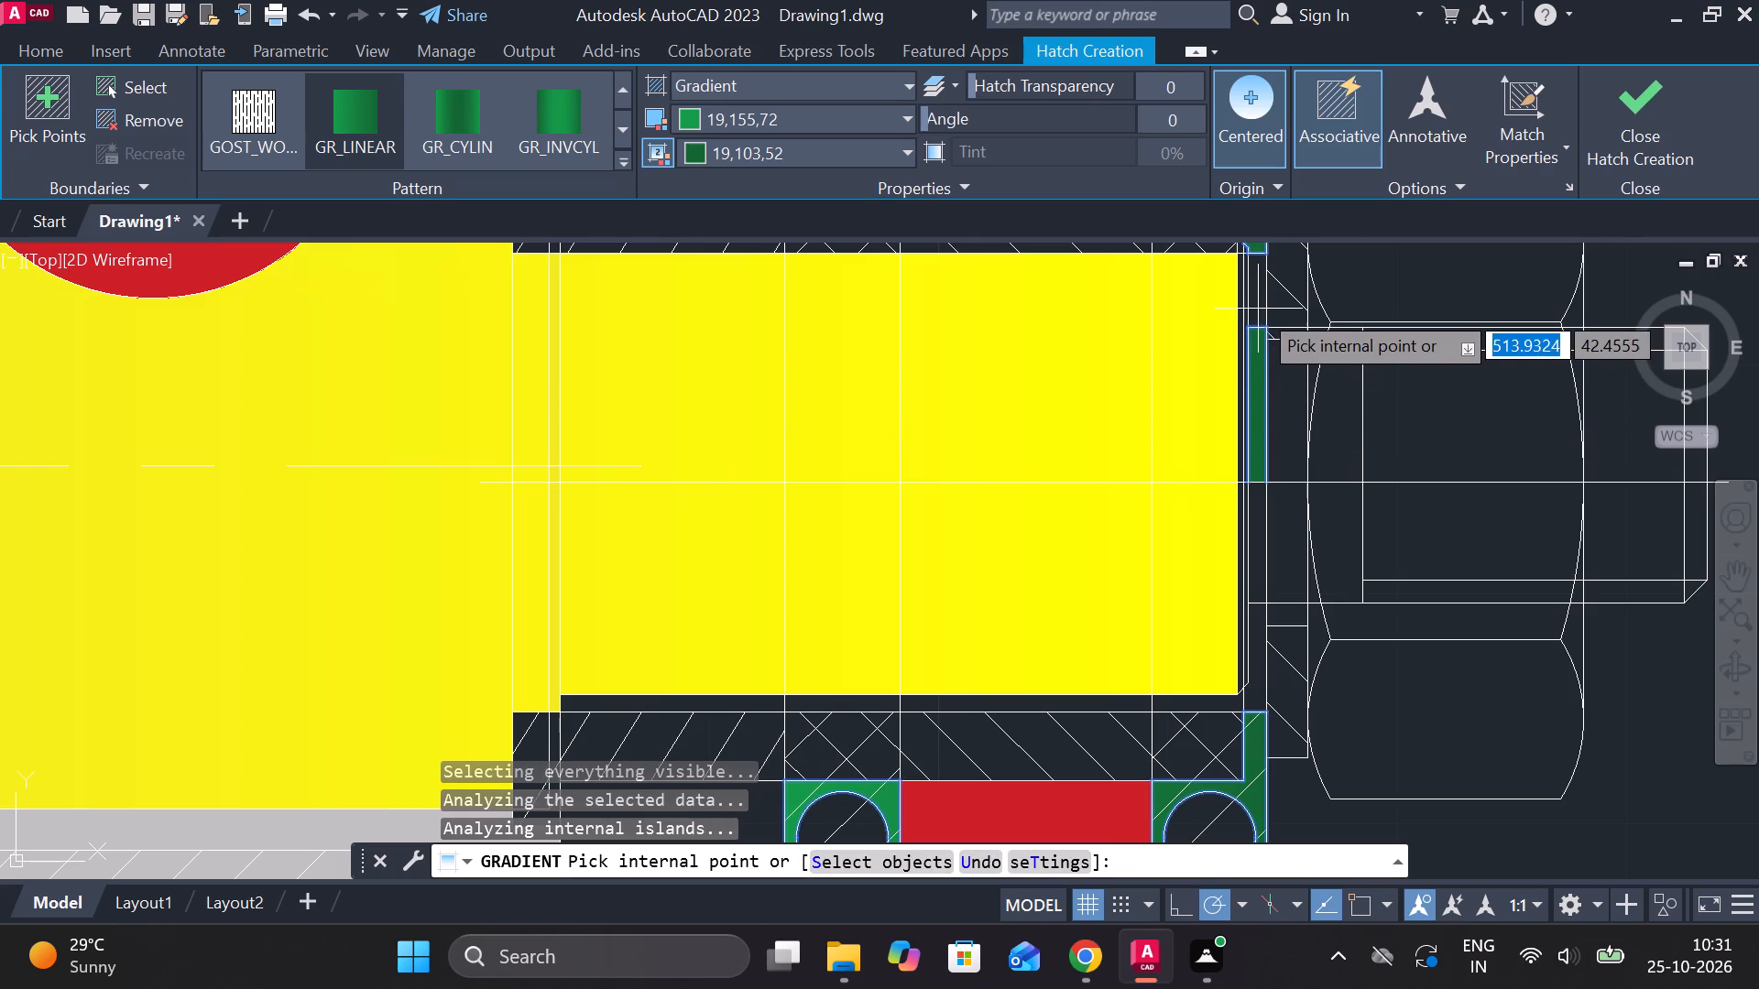
click(1258, 309)
click(1256, 529)
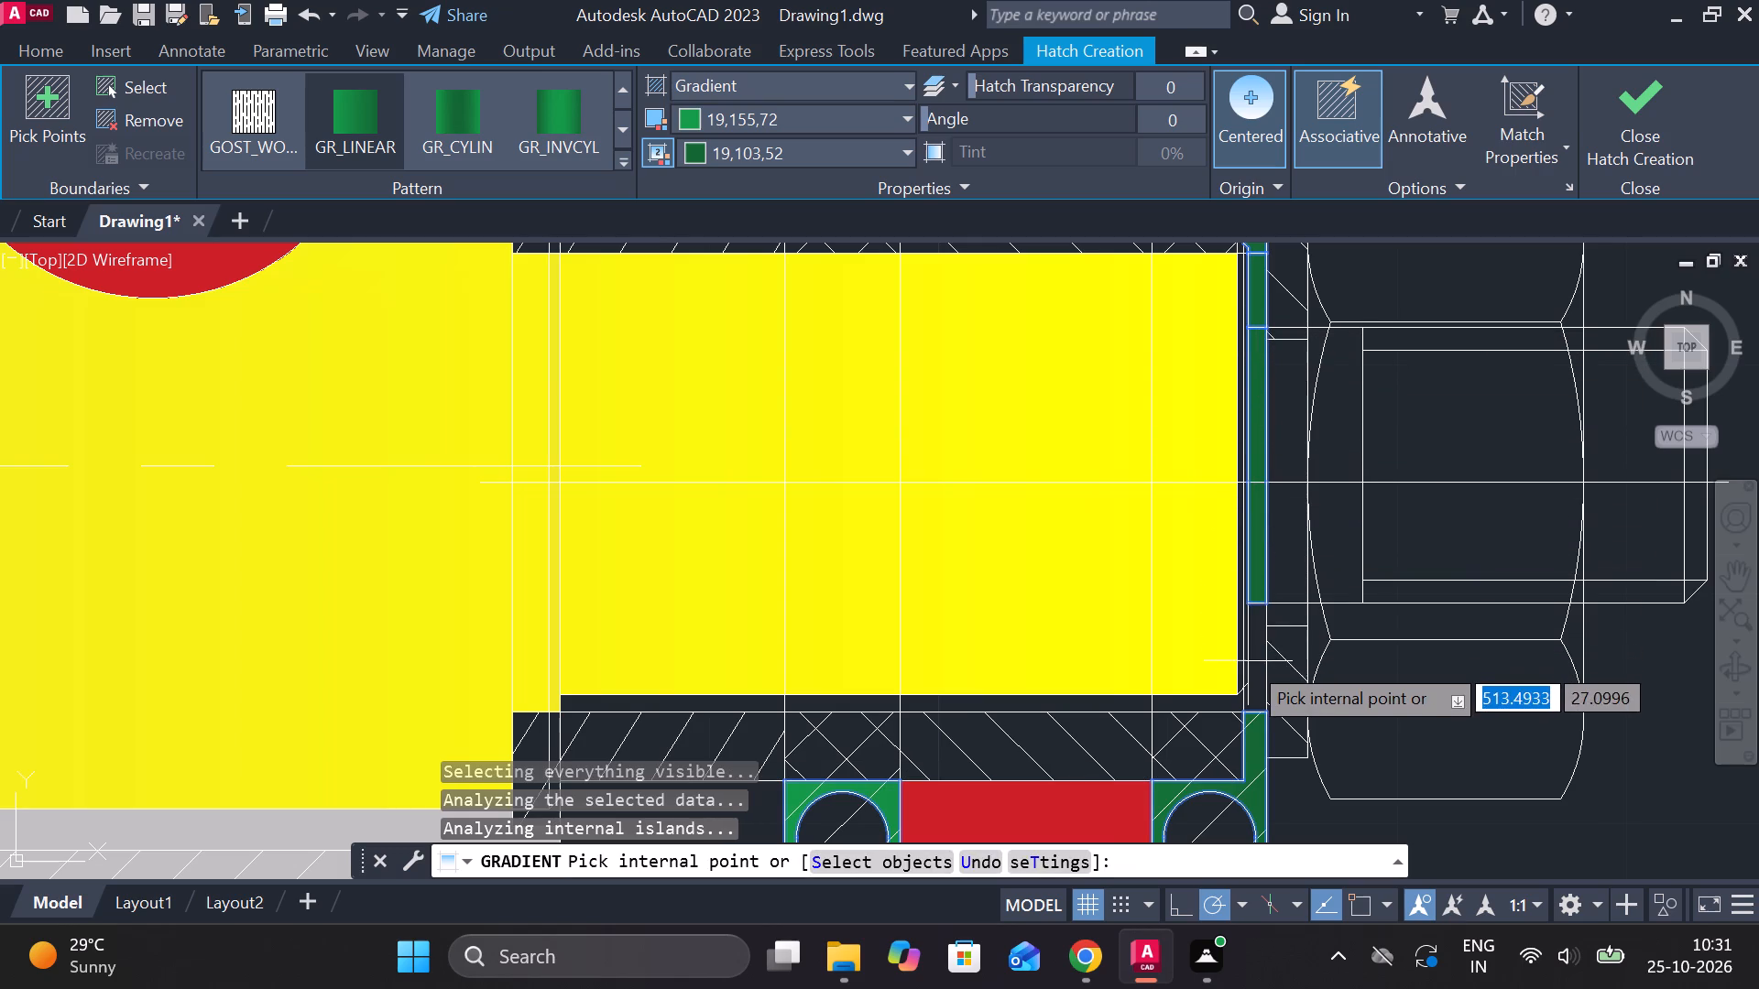
click(1251, 668)
scroll(1251, 670, up, 3)
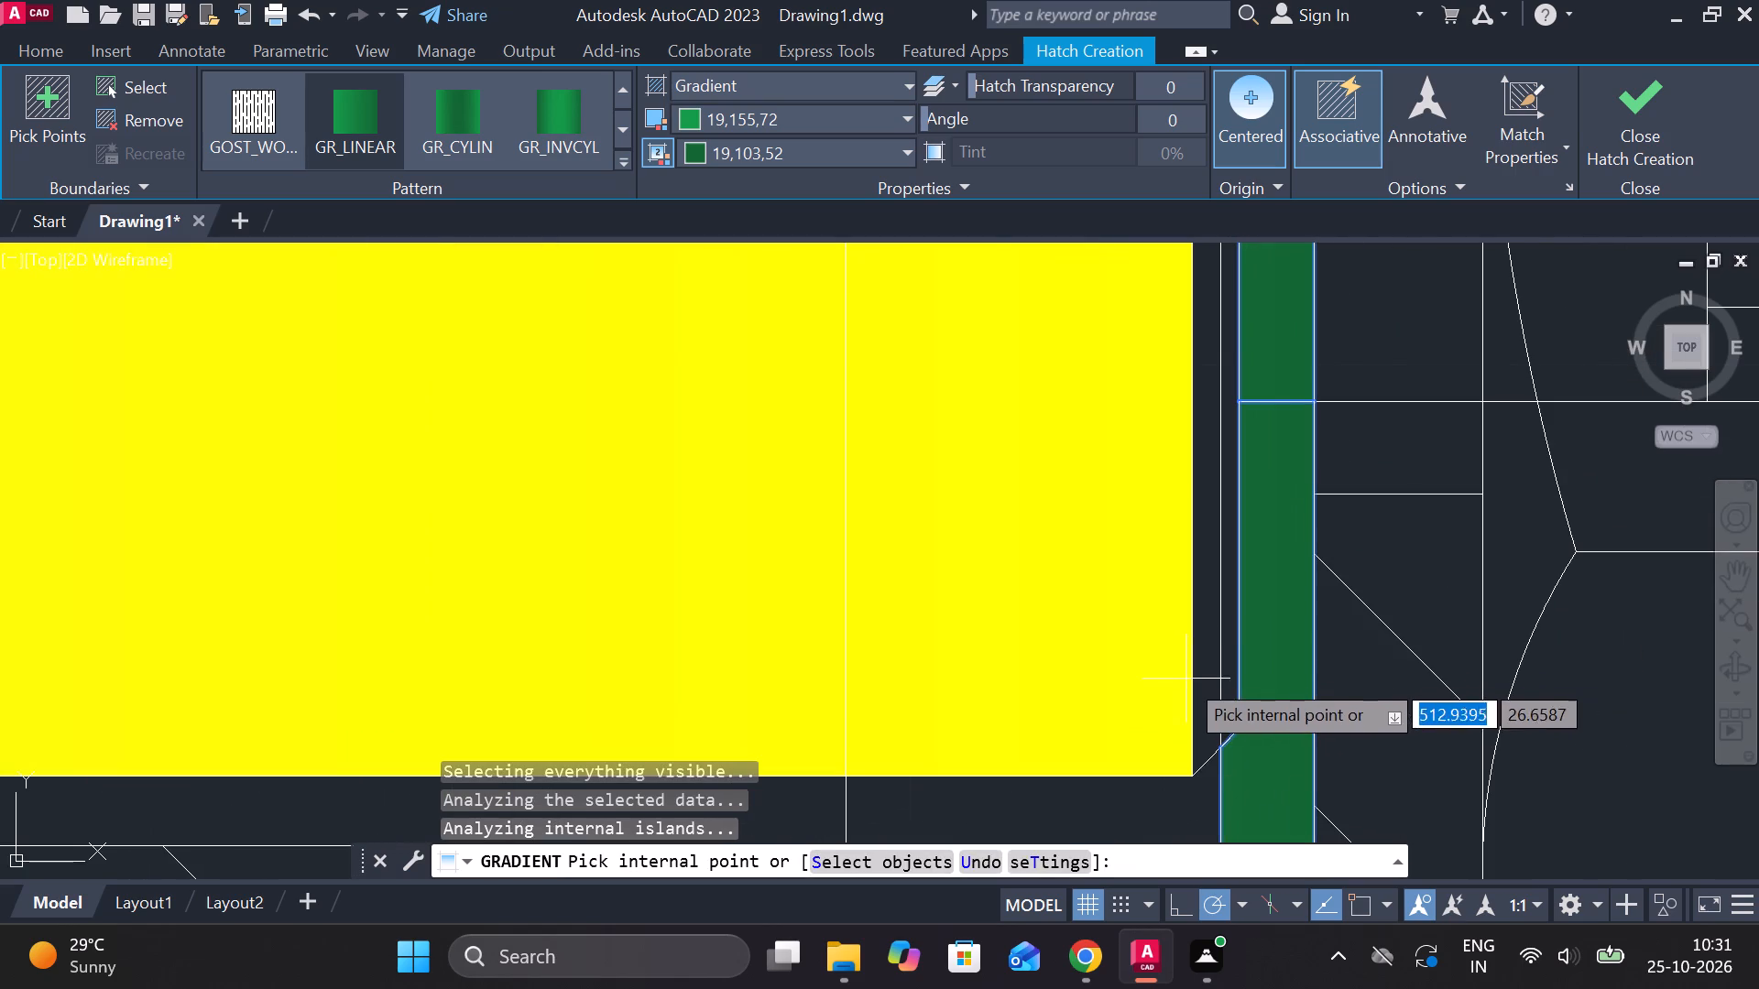
click(1184, 672)
click(1180, 243)
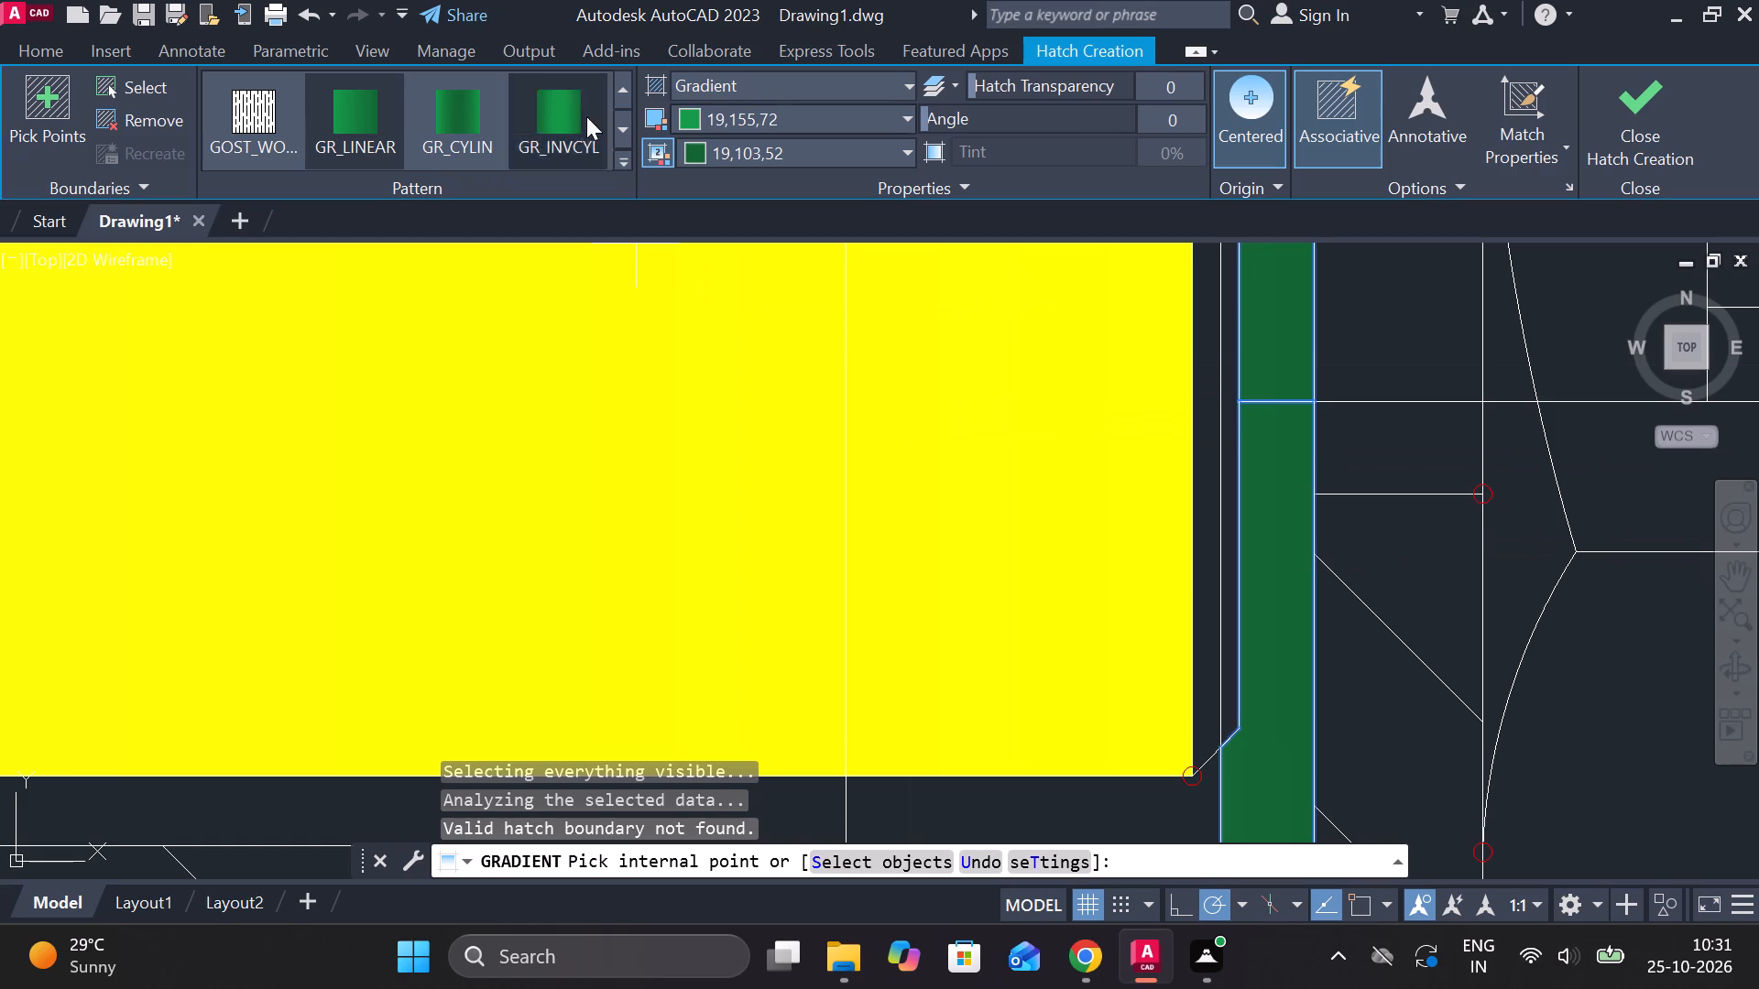
click(1614, 96)
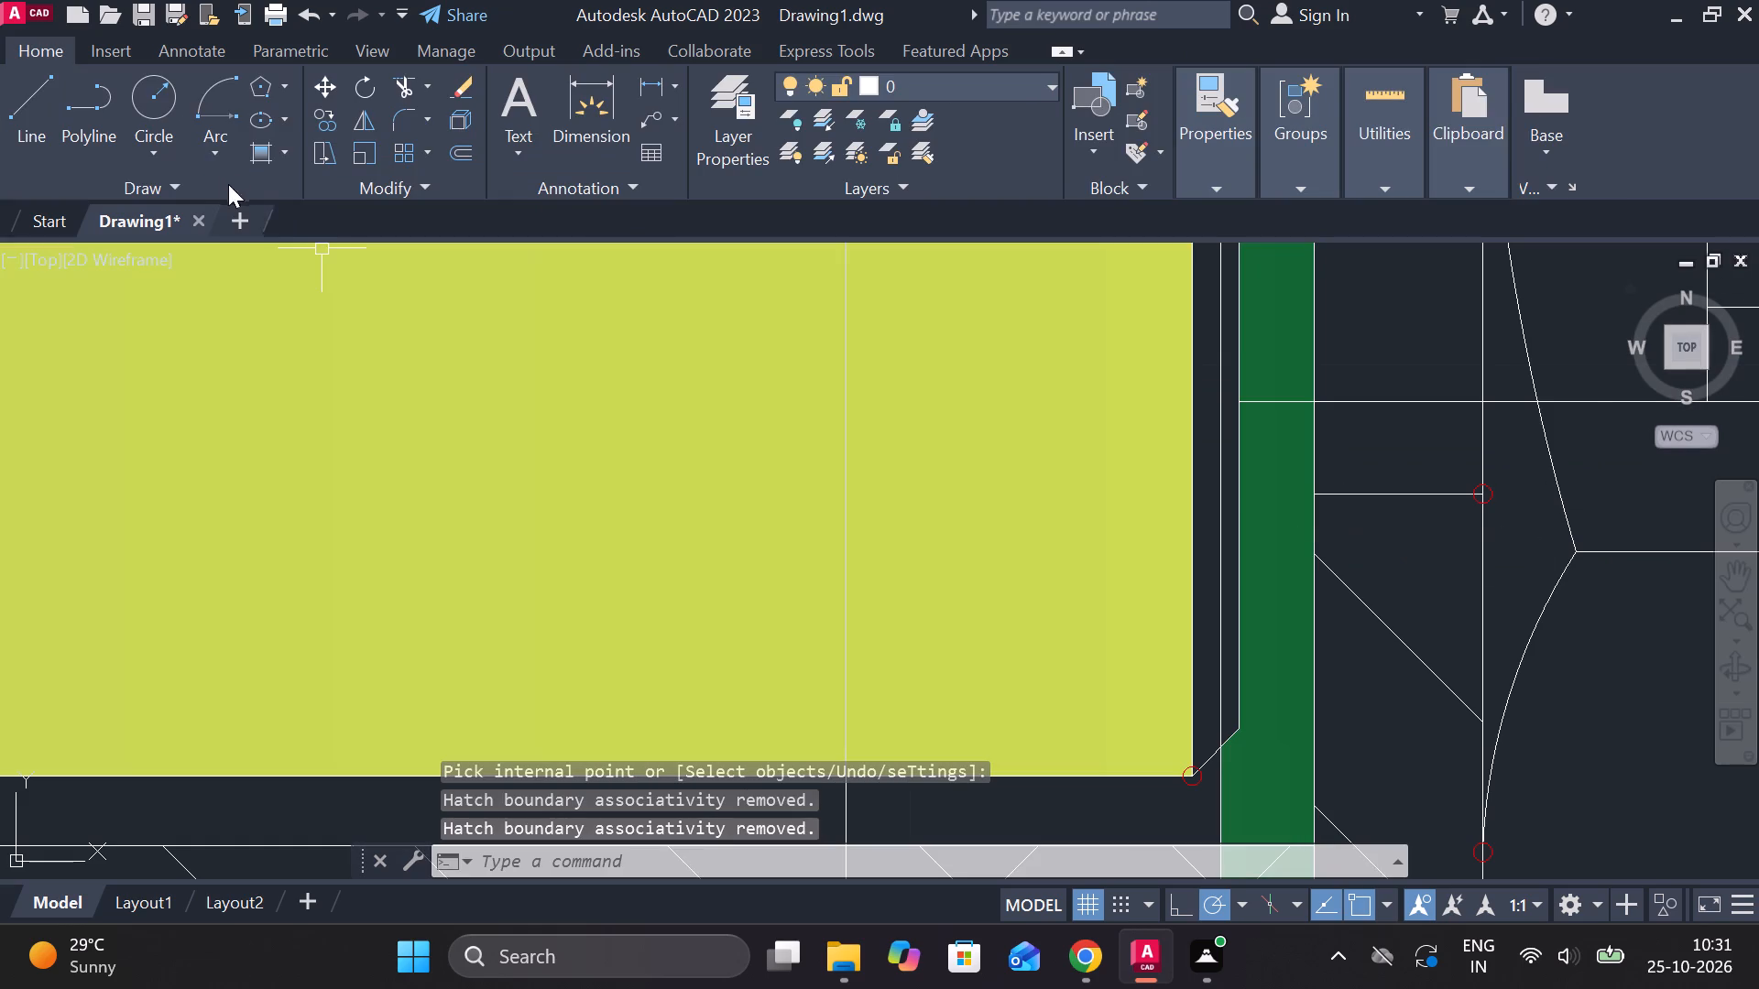
key(Escape)
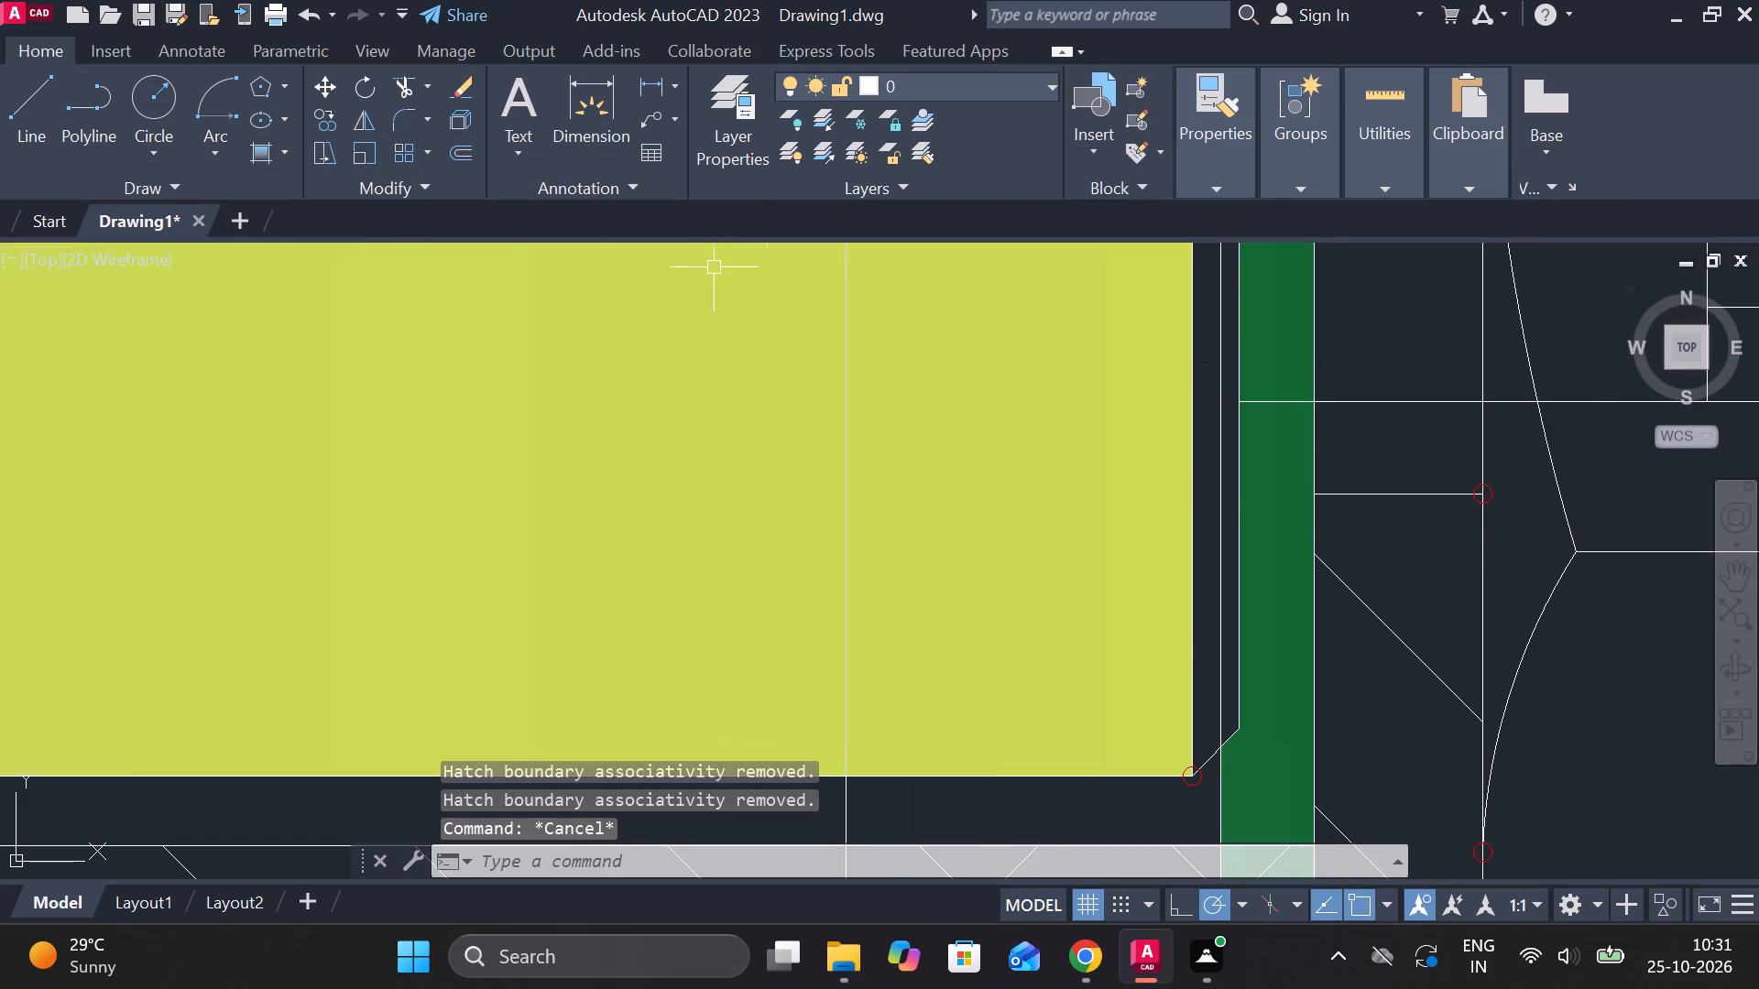
scroll(780, 280, down, 1)
key(Escape)
scroll(1144, 520, down, 2)
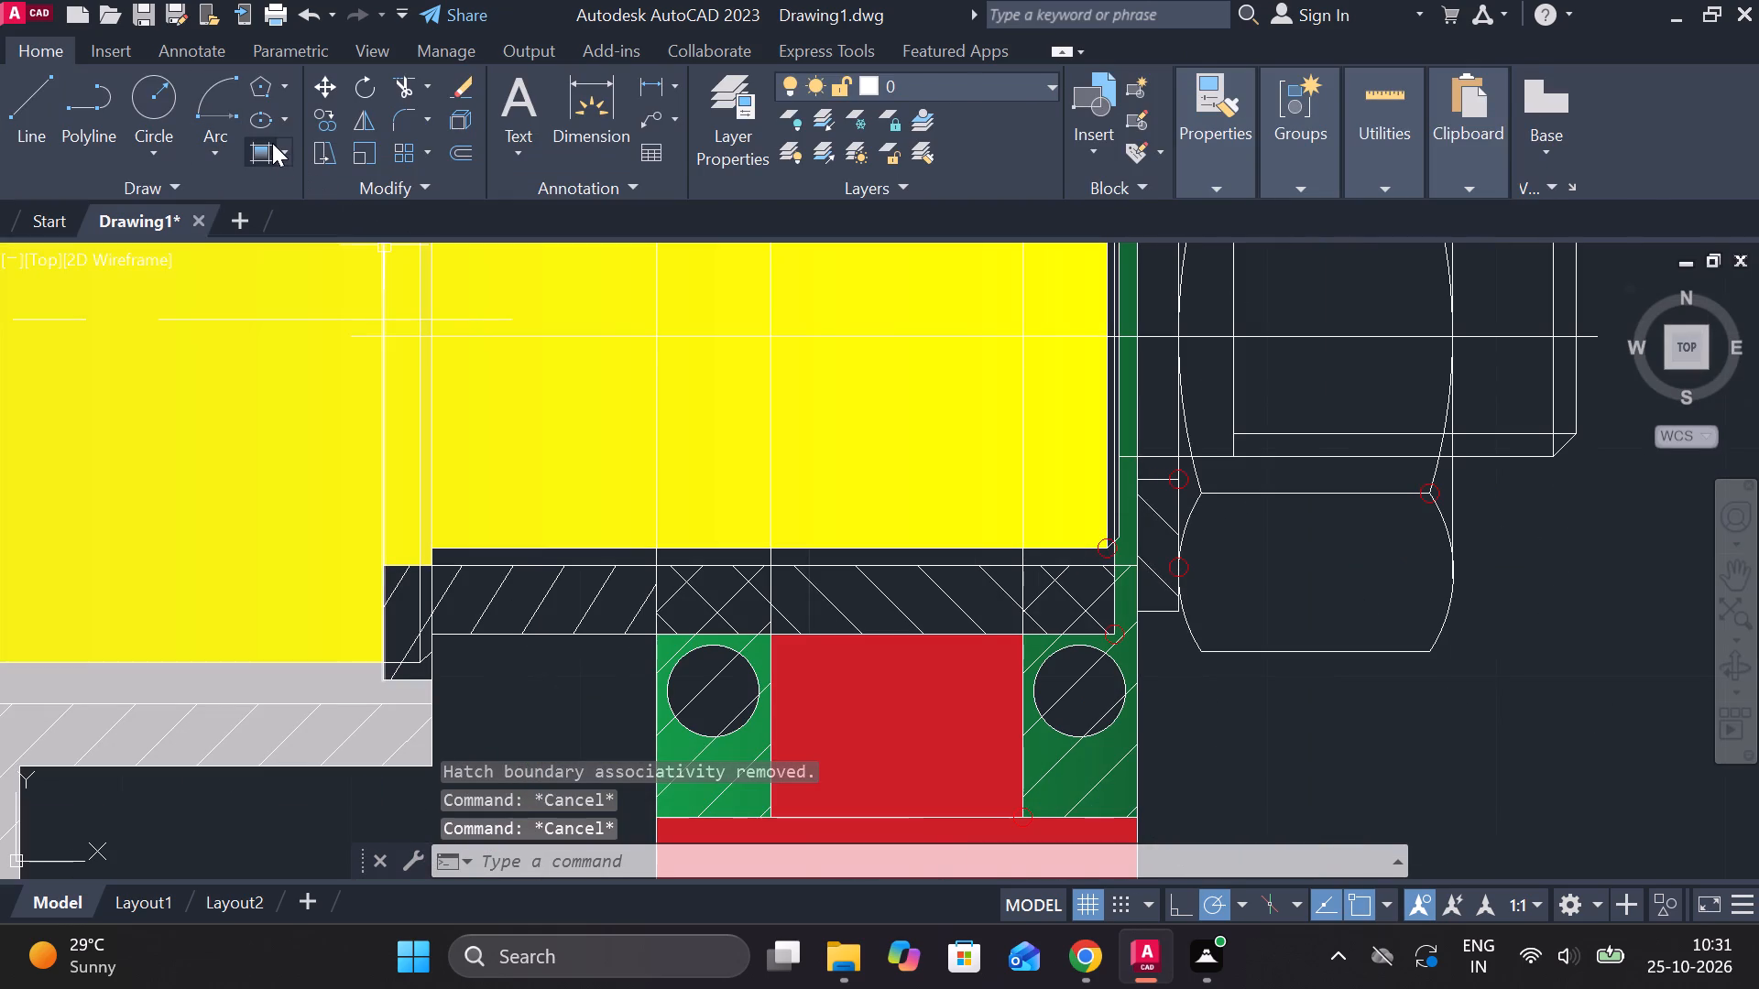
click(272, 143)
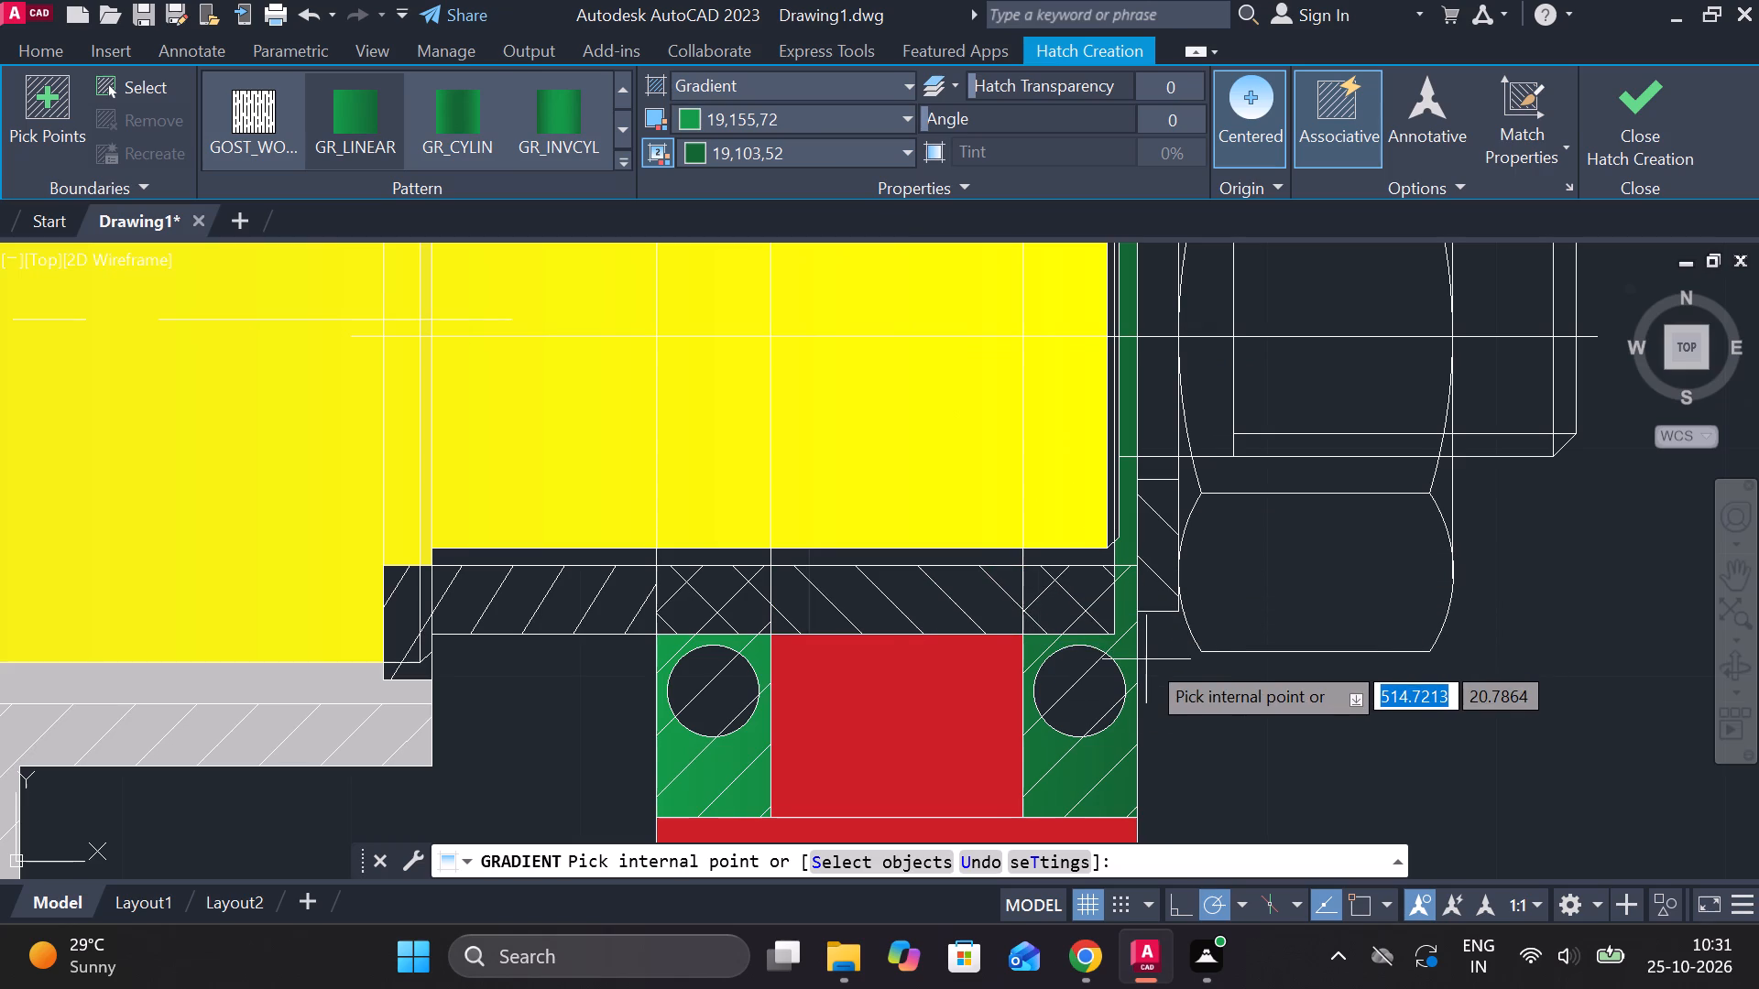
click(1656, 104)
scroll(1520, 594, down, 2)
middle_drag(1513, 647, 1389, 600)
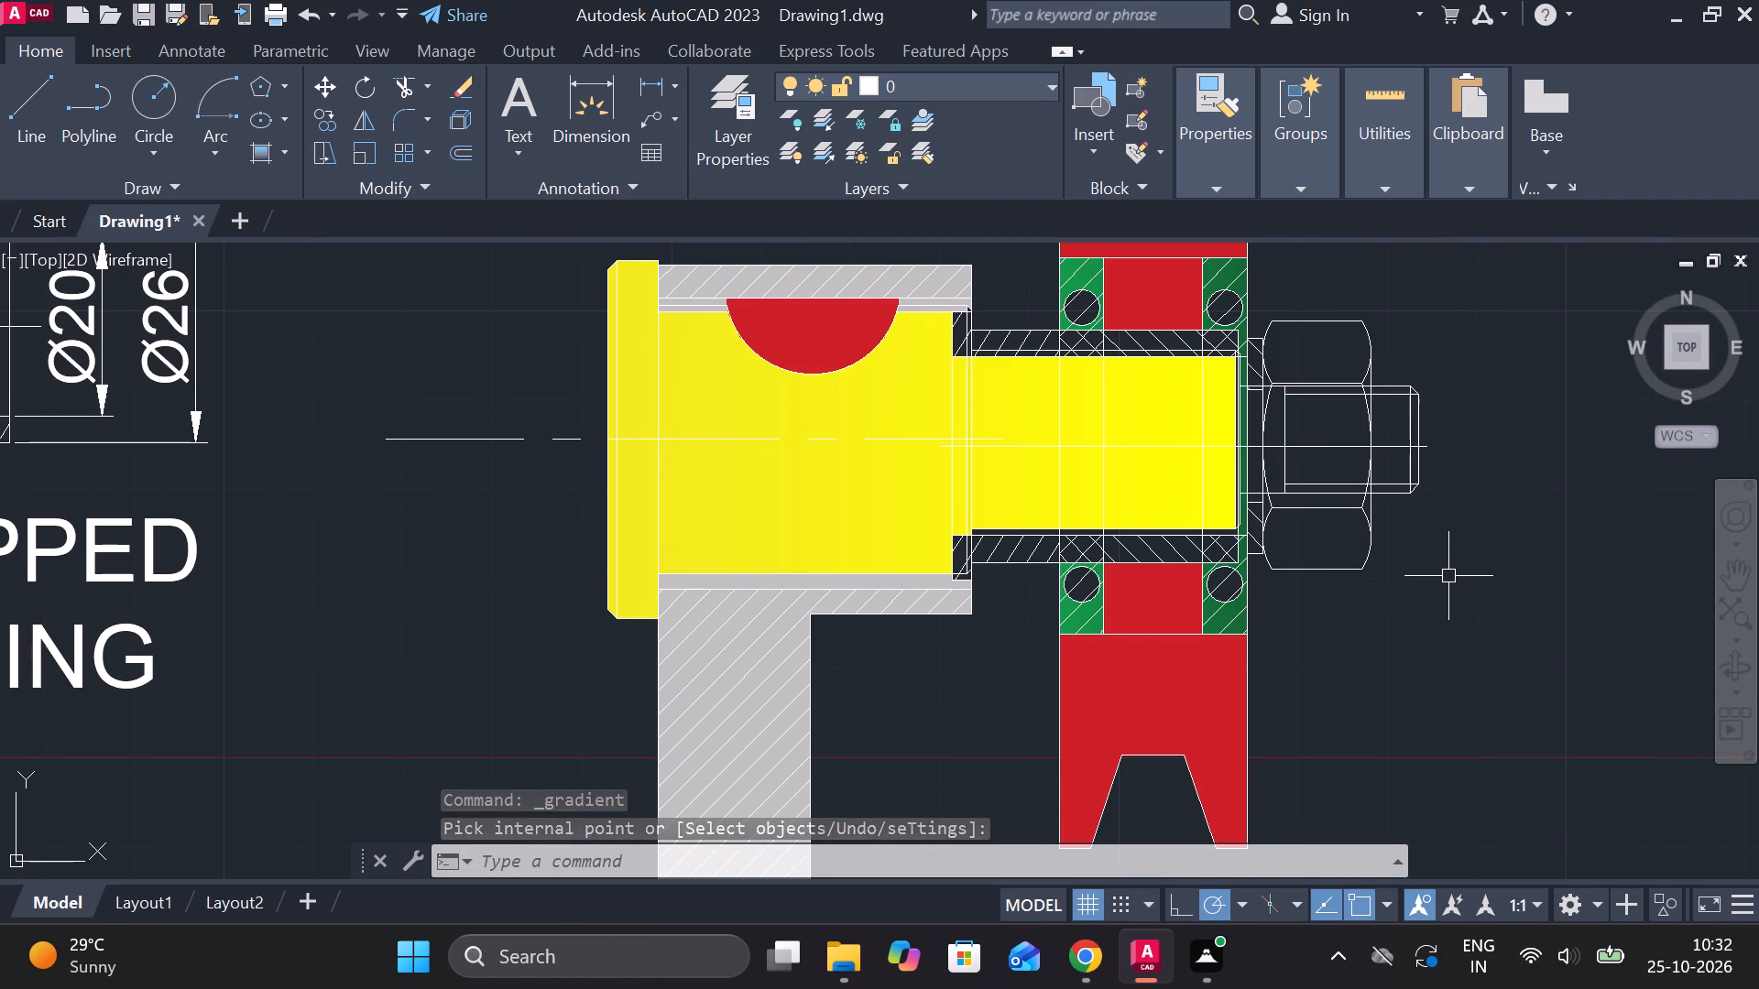
Fill the hexagonal nut's upper section with a gradient from cyan to 19,103,52.
click(263, 153)
click(804, 101)
click(809, 127)
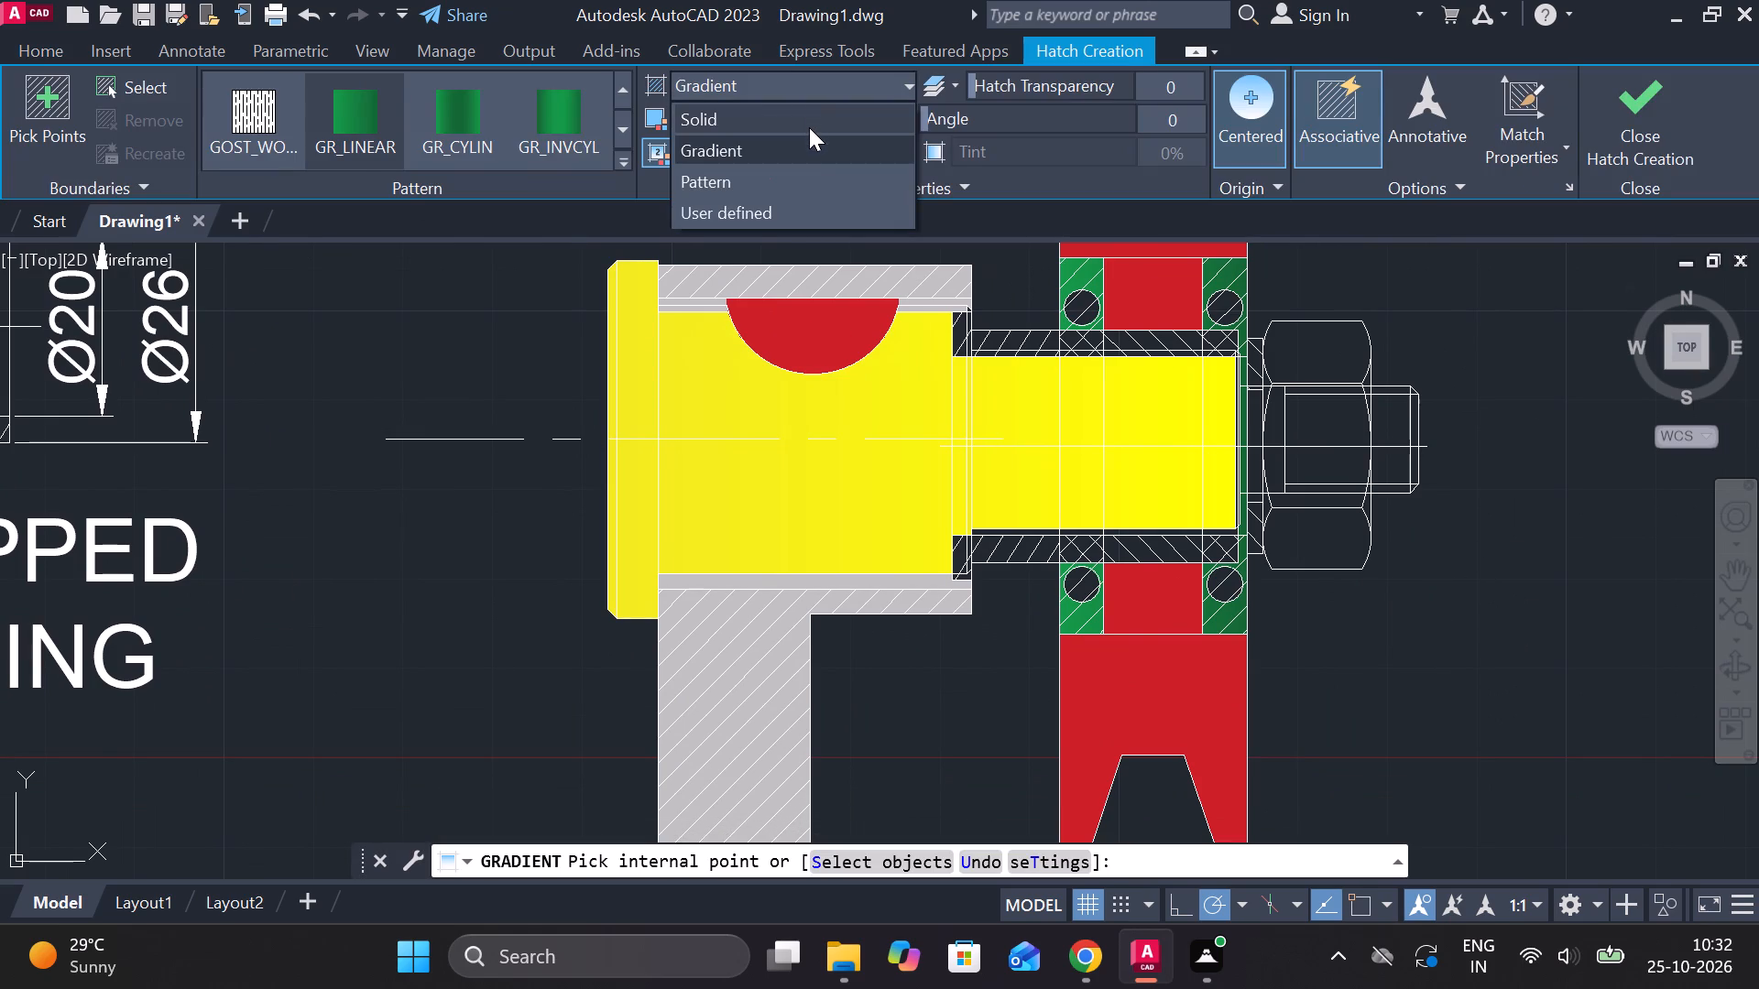
click(841, 115)
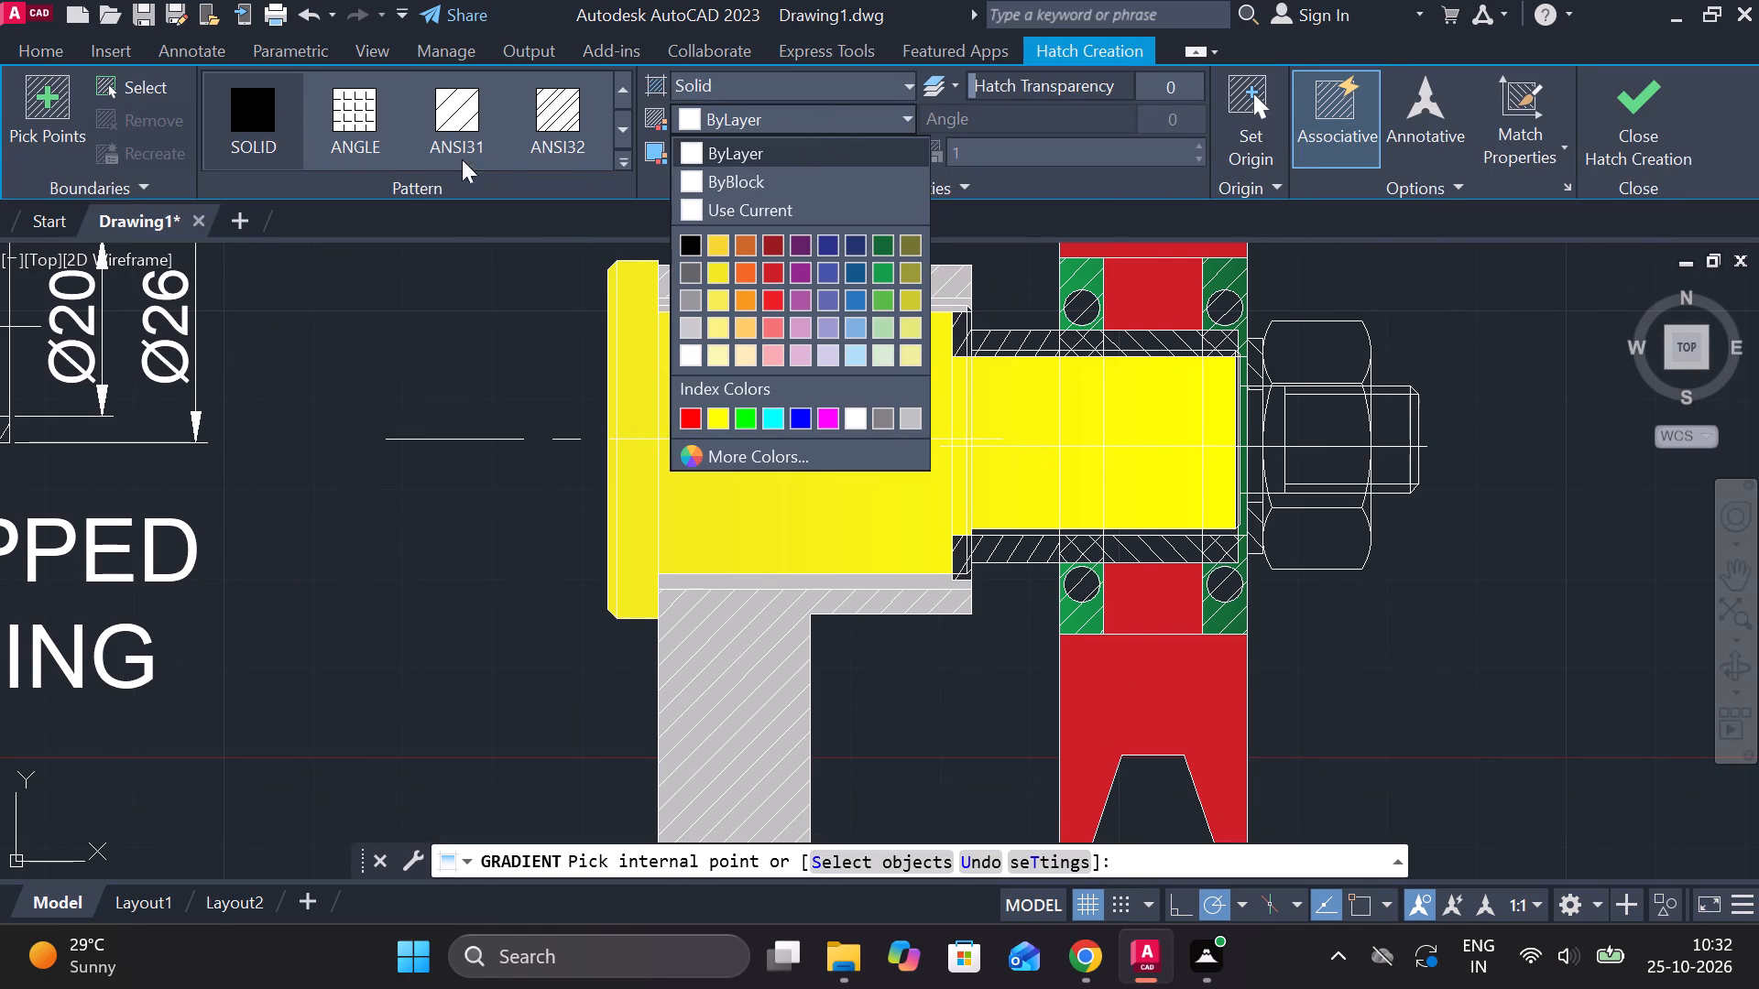
click(878, 88)
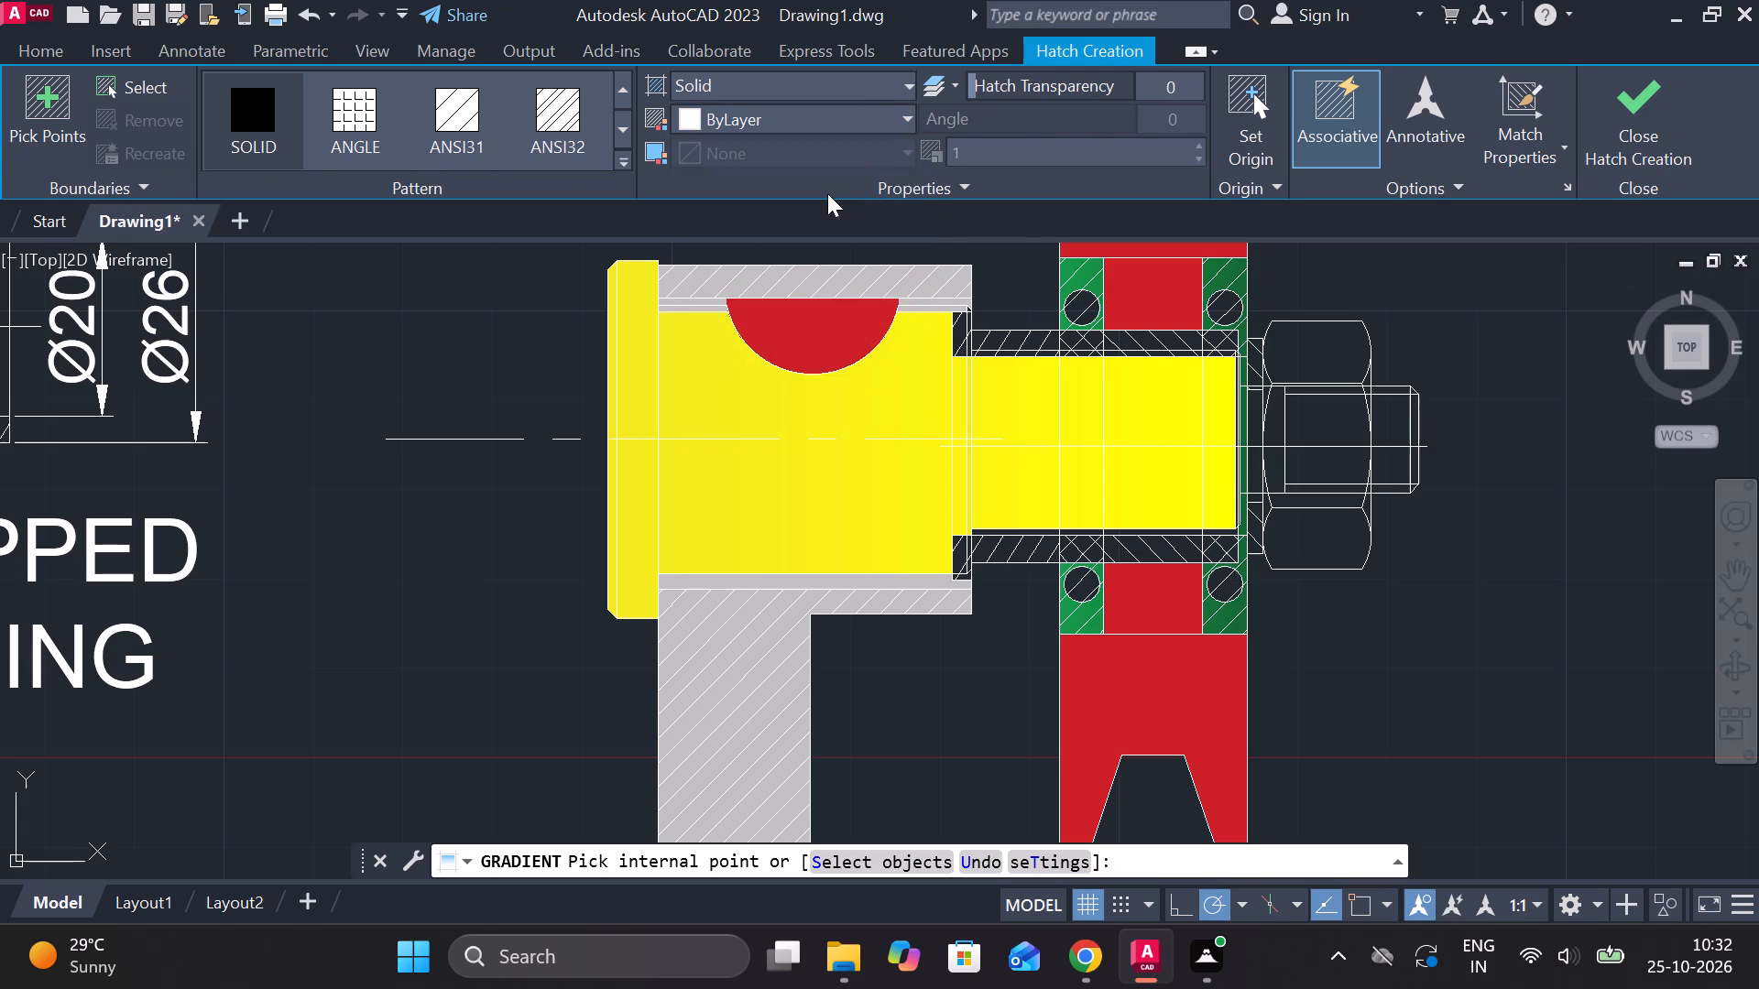
click(858, 88)
click(710, 151)
click(862, 128)
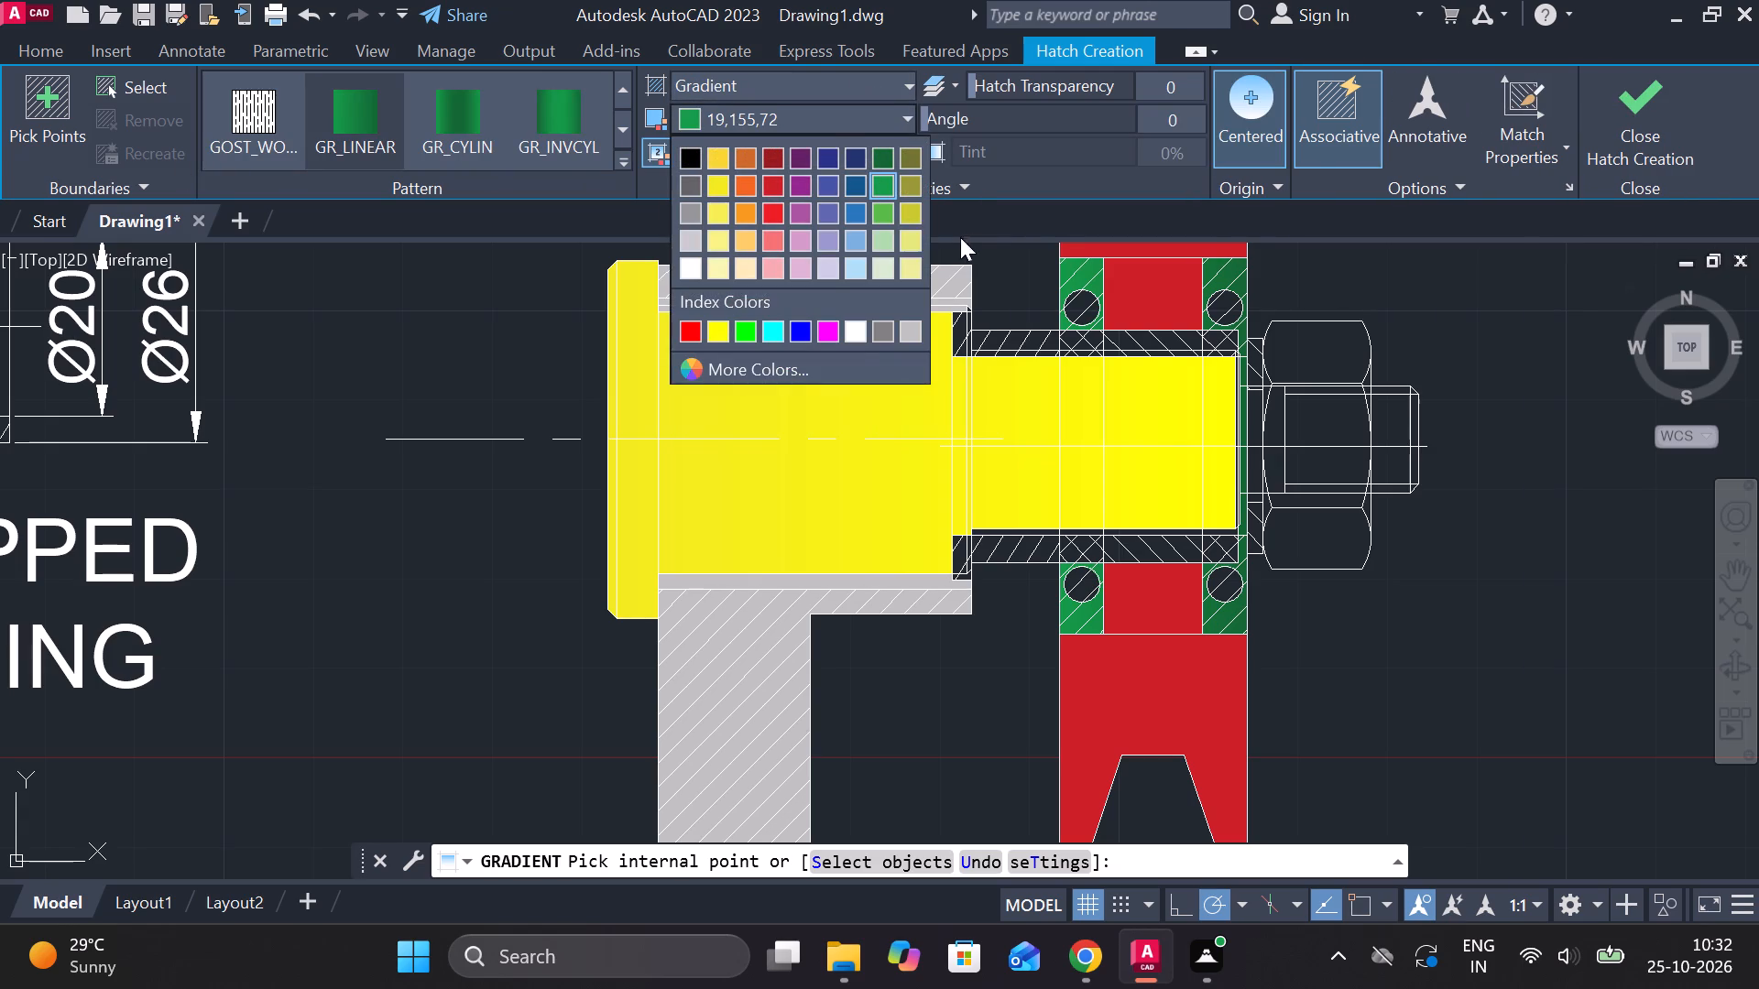
click(779, 331)
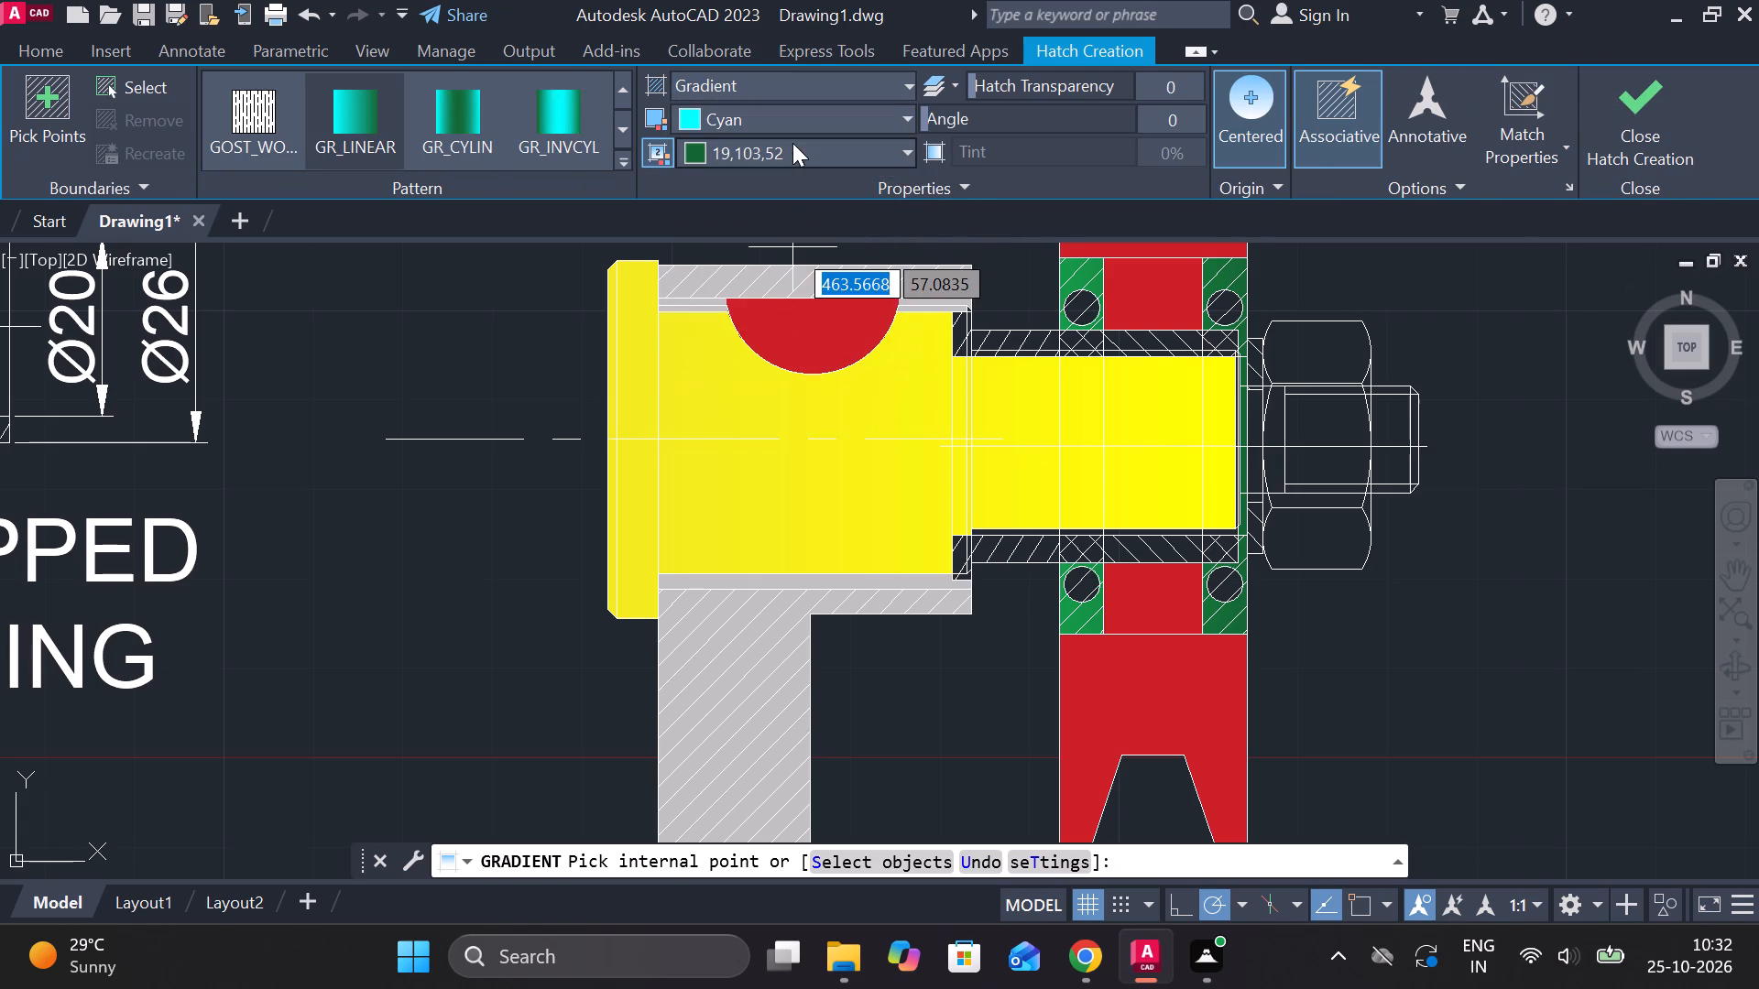
click(792, 143)
click(775, 352)
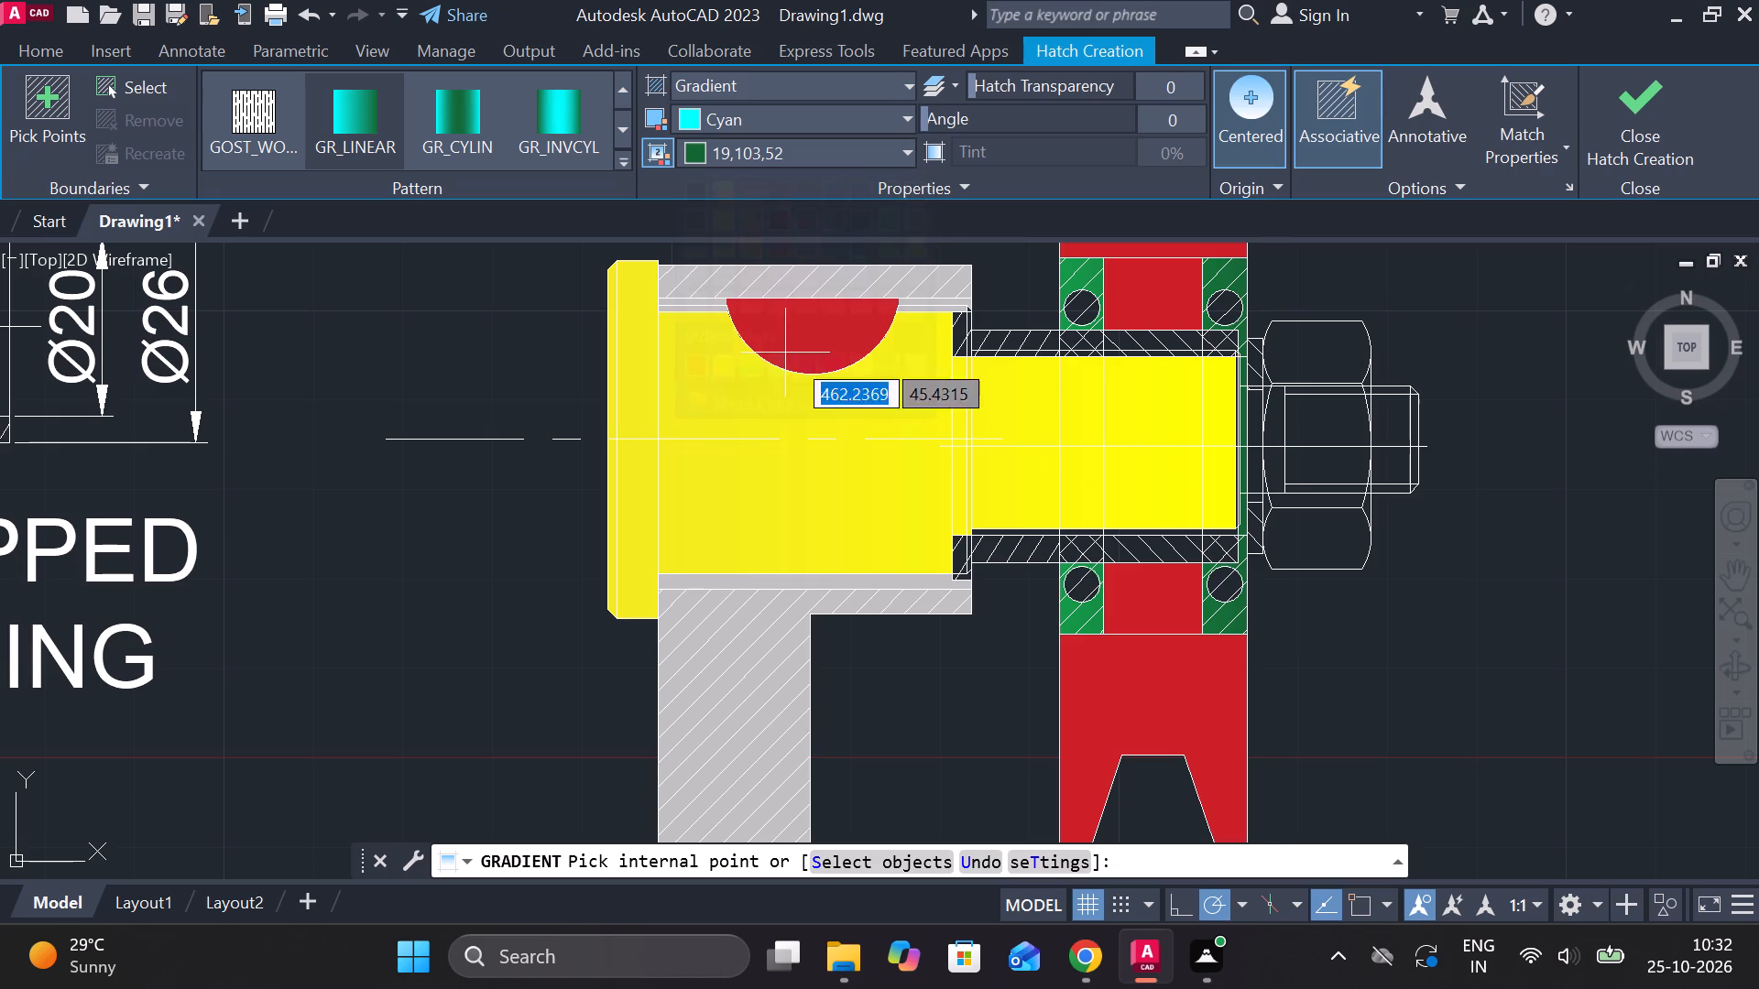
click(1312, 353)
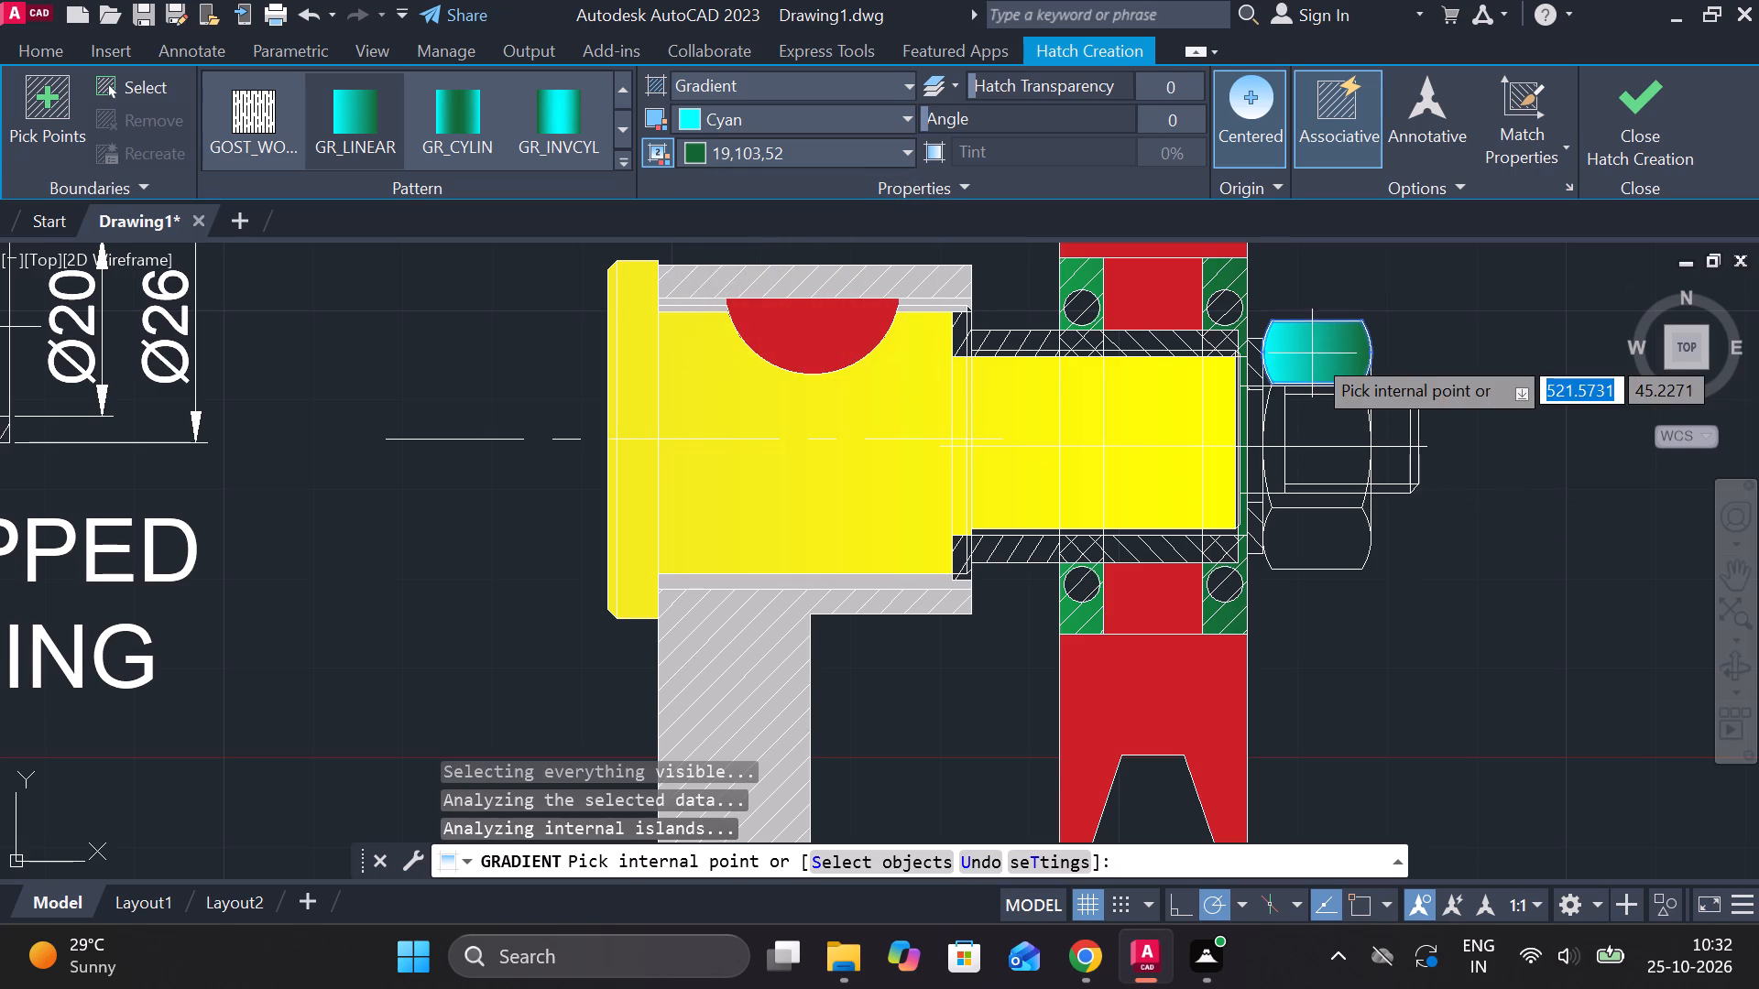
Fill all parts of the nut's middle section and its lower section with the same cyan to 19,103,52 gradient.
click(1320, 436)
click(1278, 410)
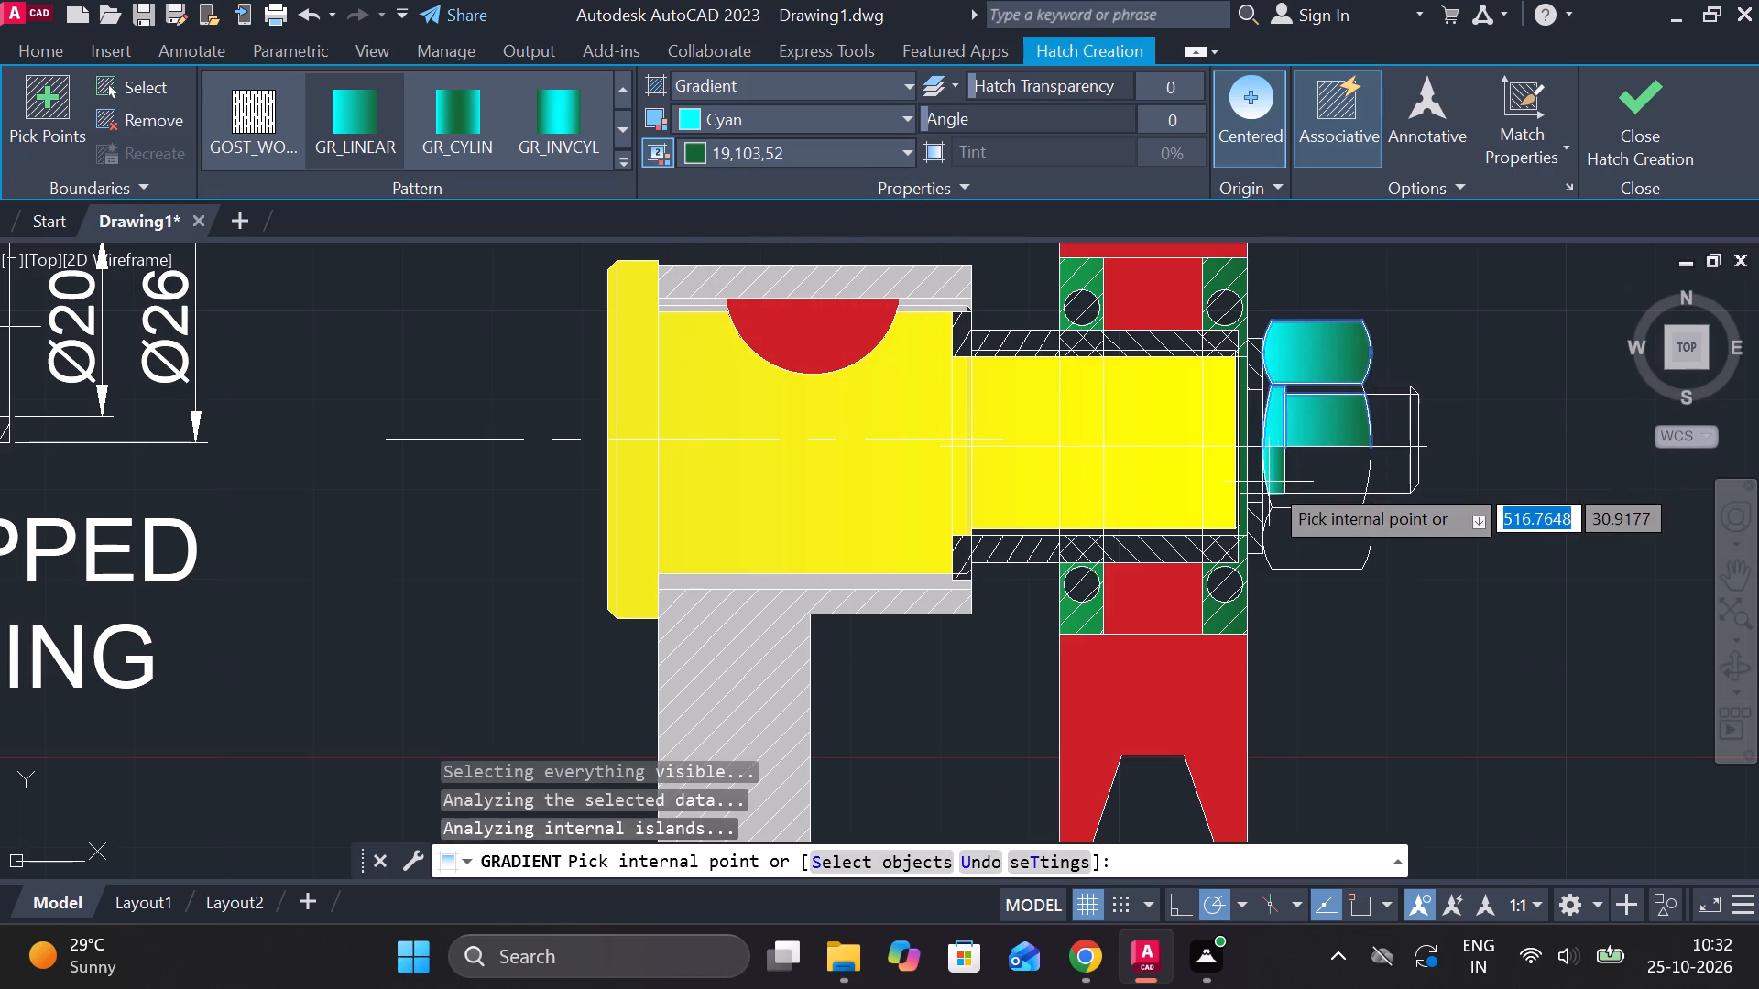
click(1269, 482)
click(1311, 474)
click(1321, 390)
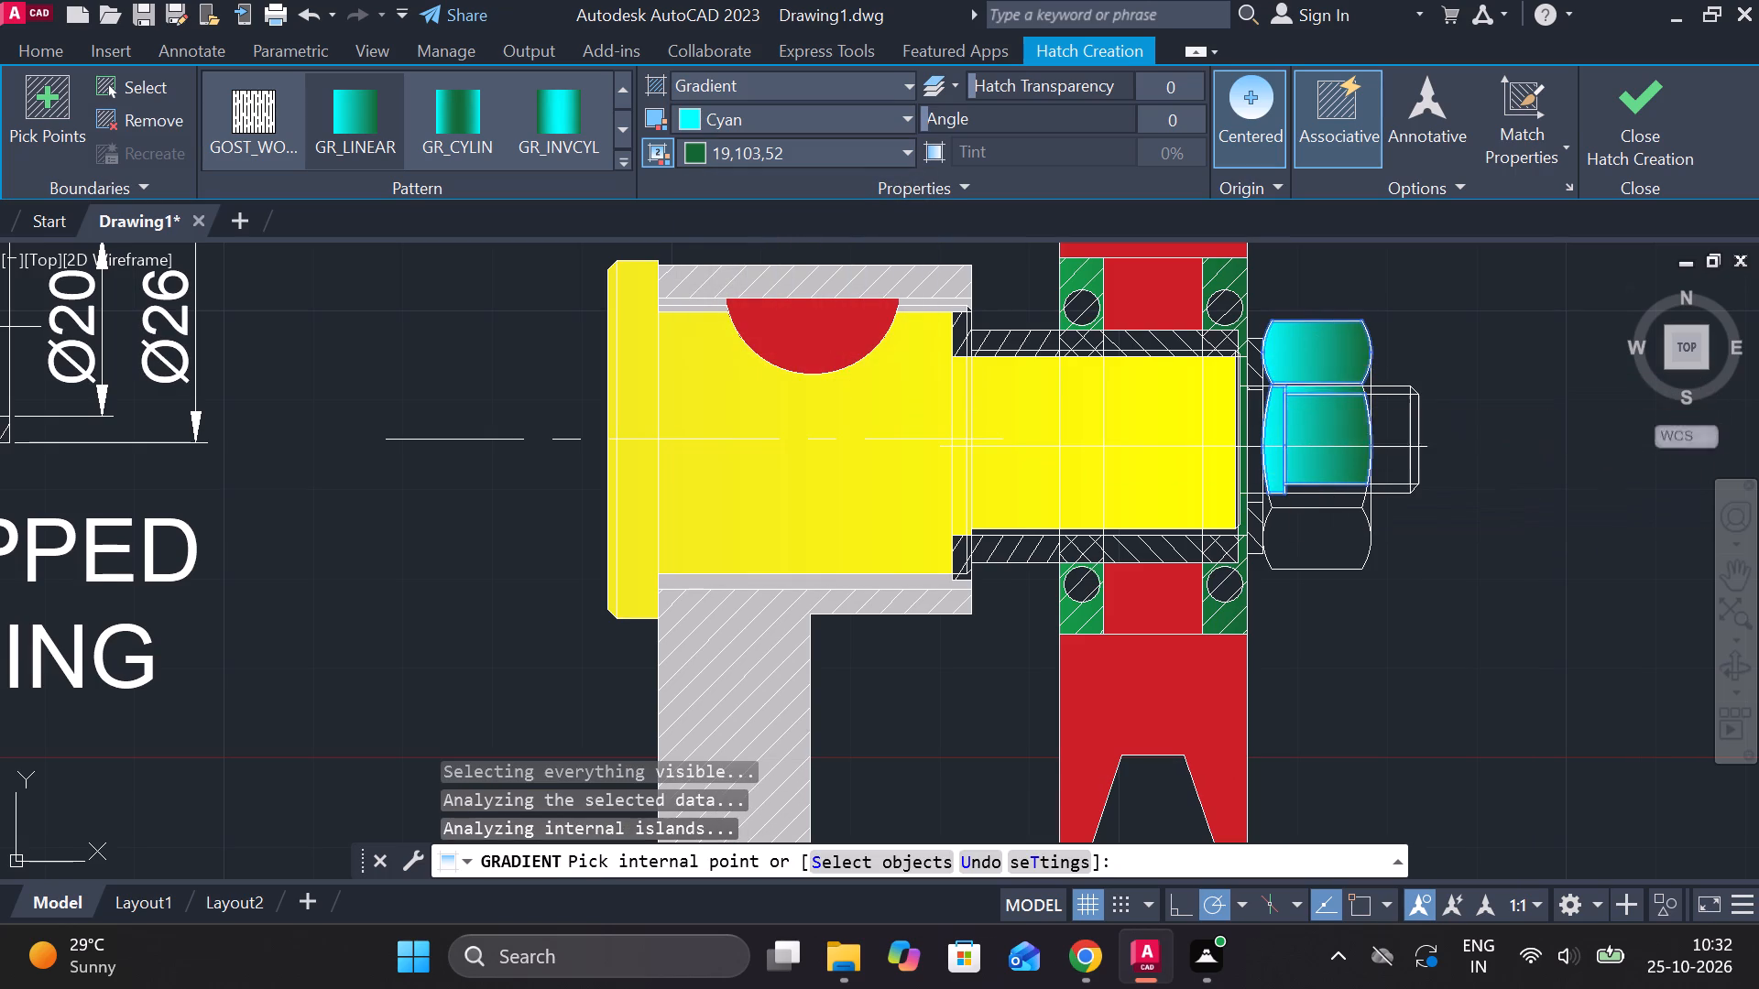
click(1338, 544)
click(1326, 505)
click(1306, 491)
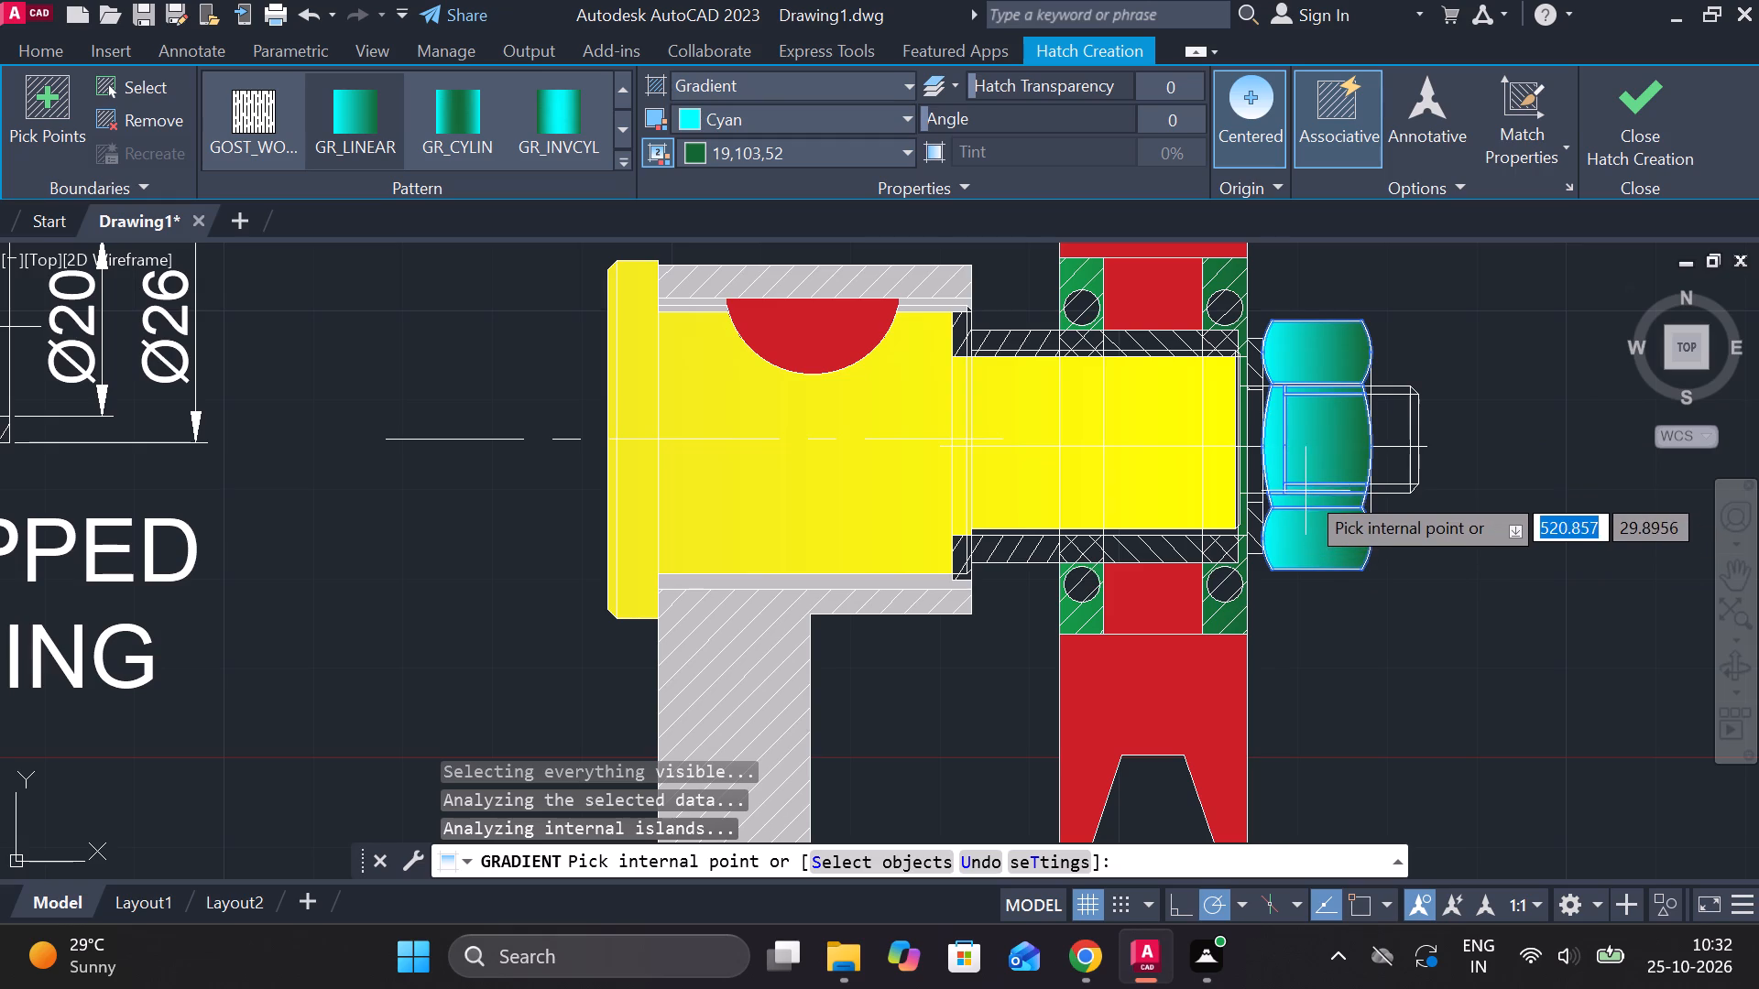
click(1639, 142)
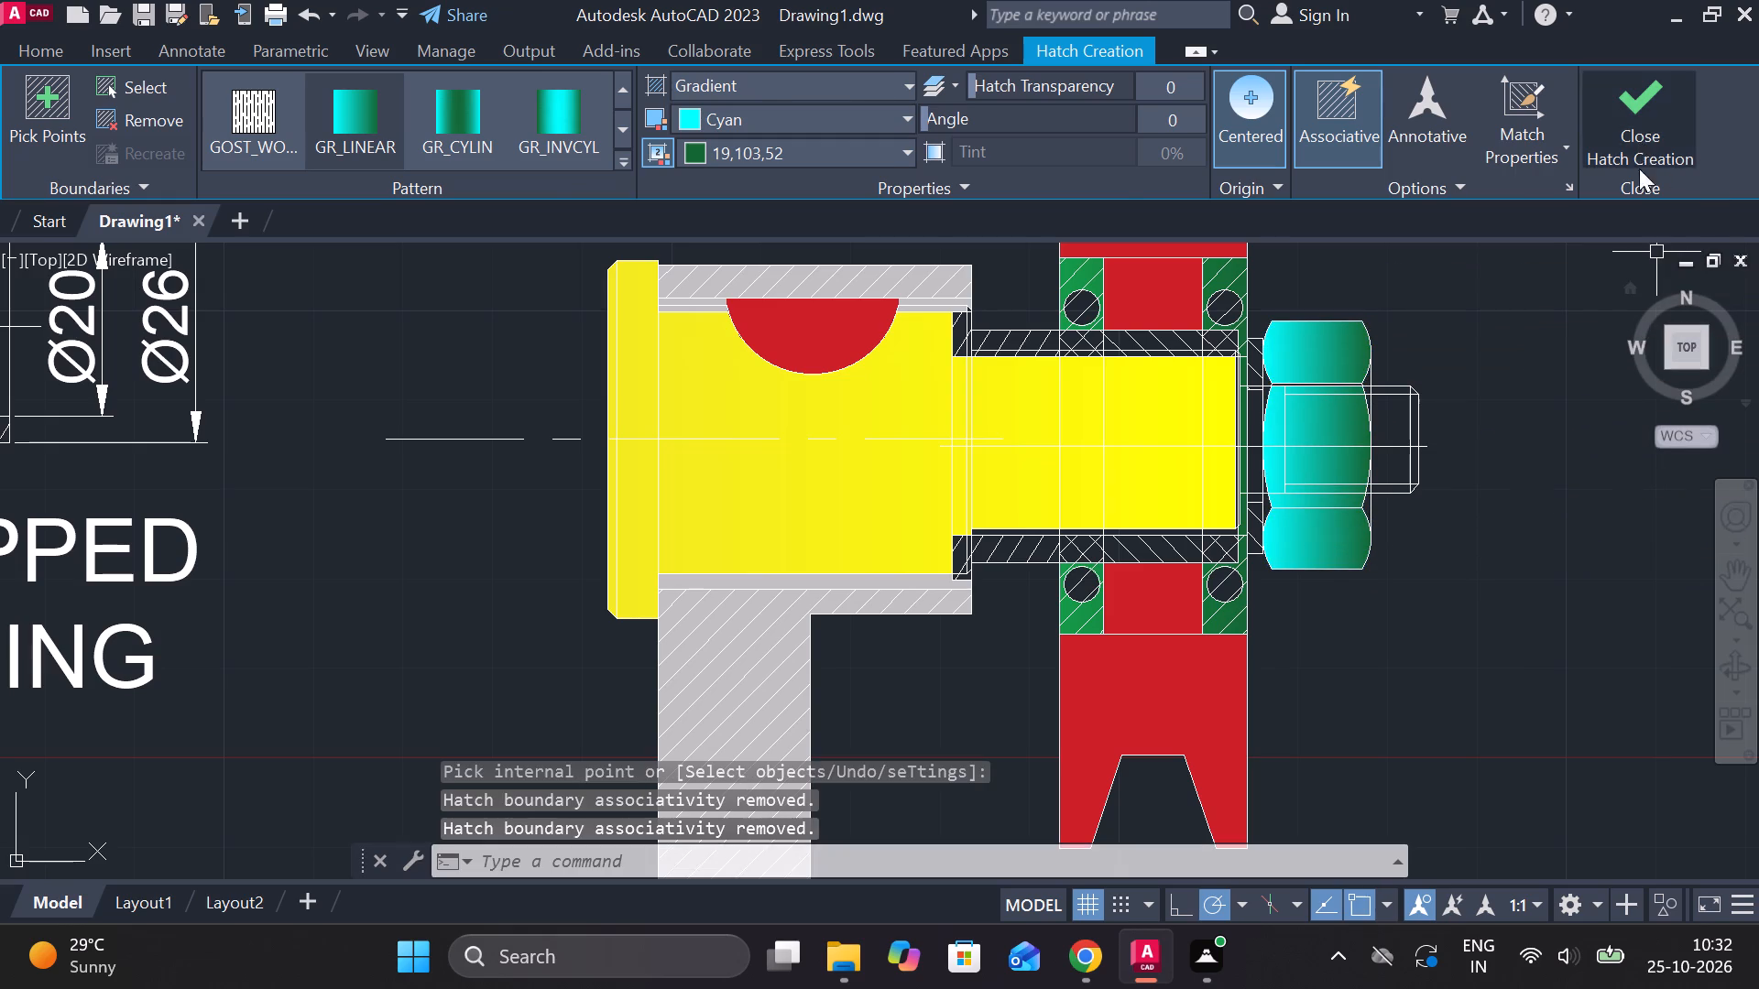
Fill the thin sliver between the nut's upper and middle sections with the cyan to 19,103,52 gradient.
middle_drag(1511, 496, 1414, 484)
scroll(1320, 399, up, 1)
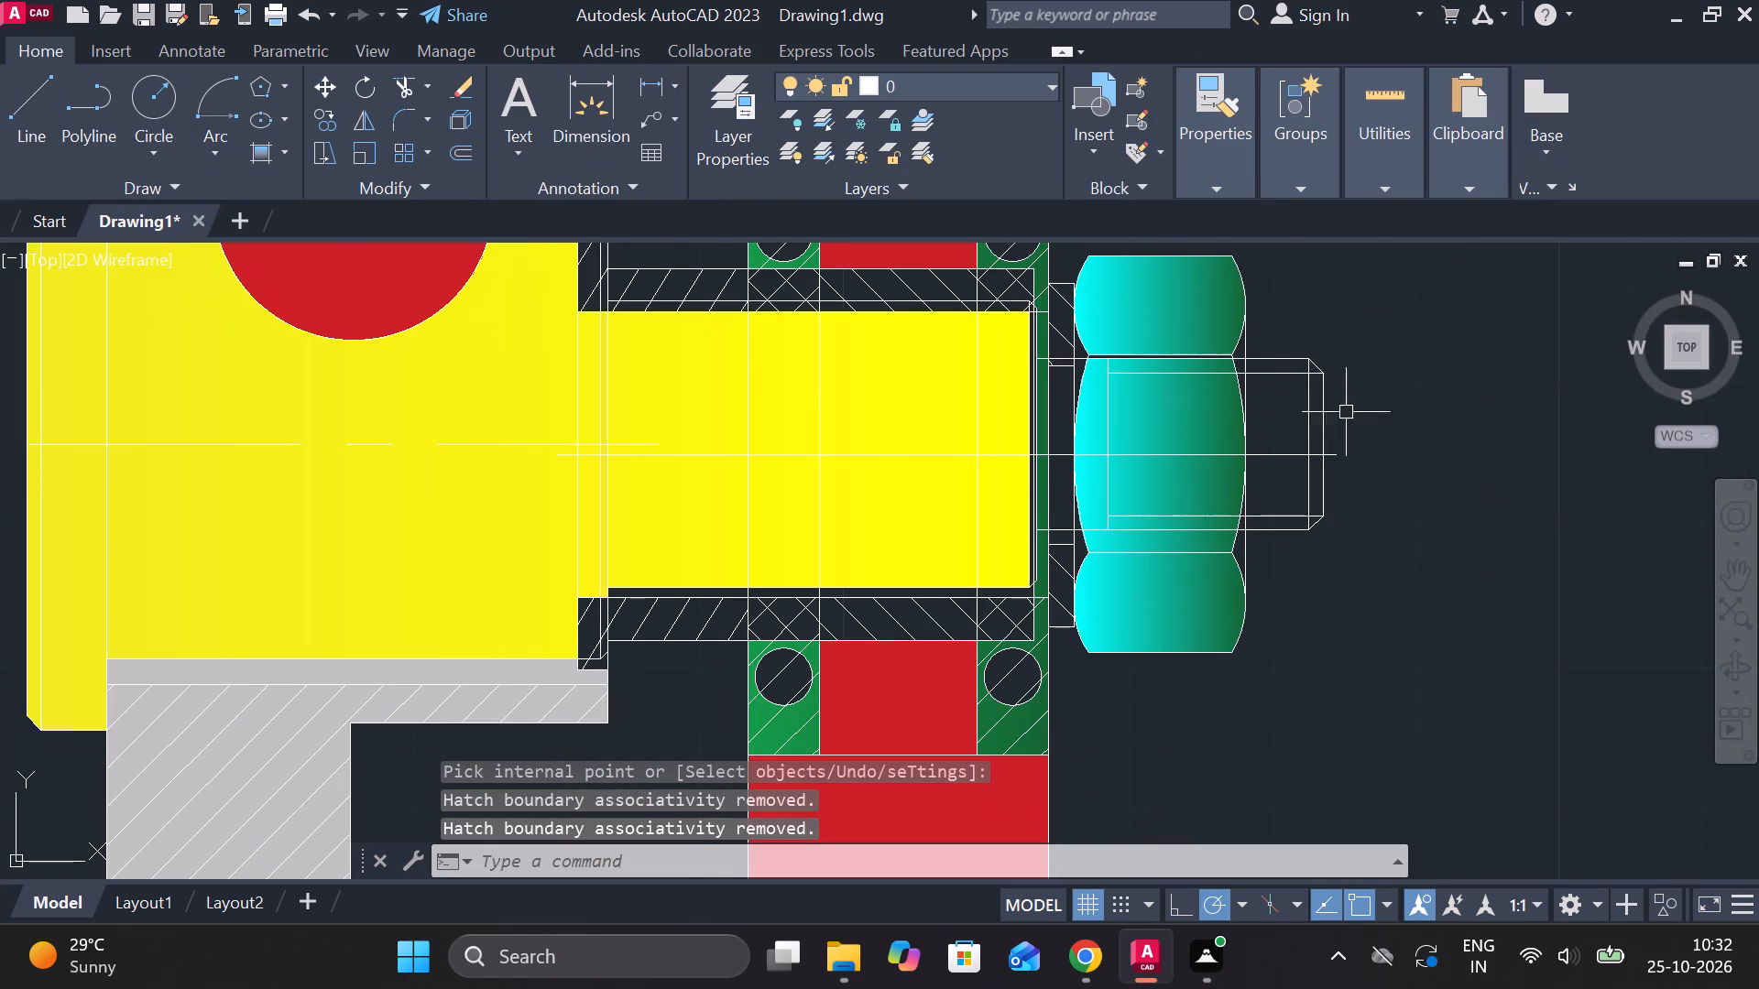
click(261, 138)
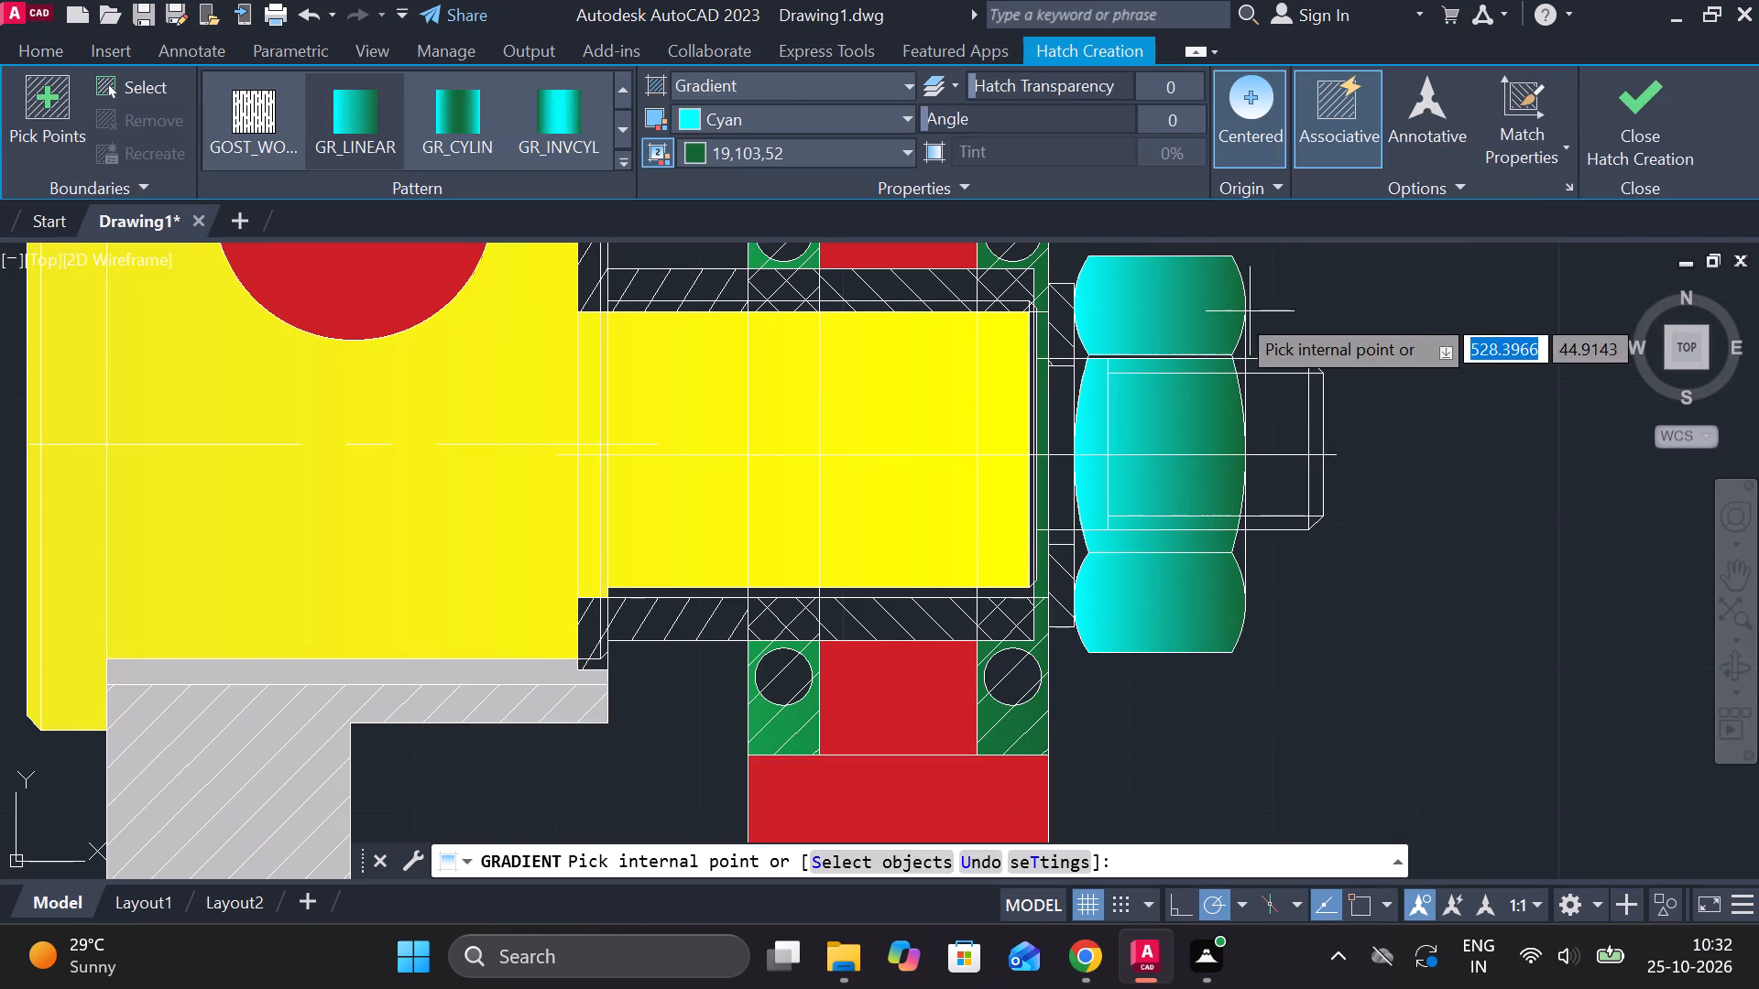
scroll(1079, 331, up, 3)
click(1143, 395)
scroll(1278, 408, down, 3)
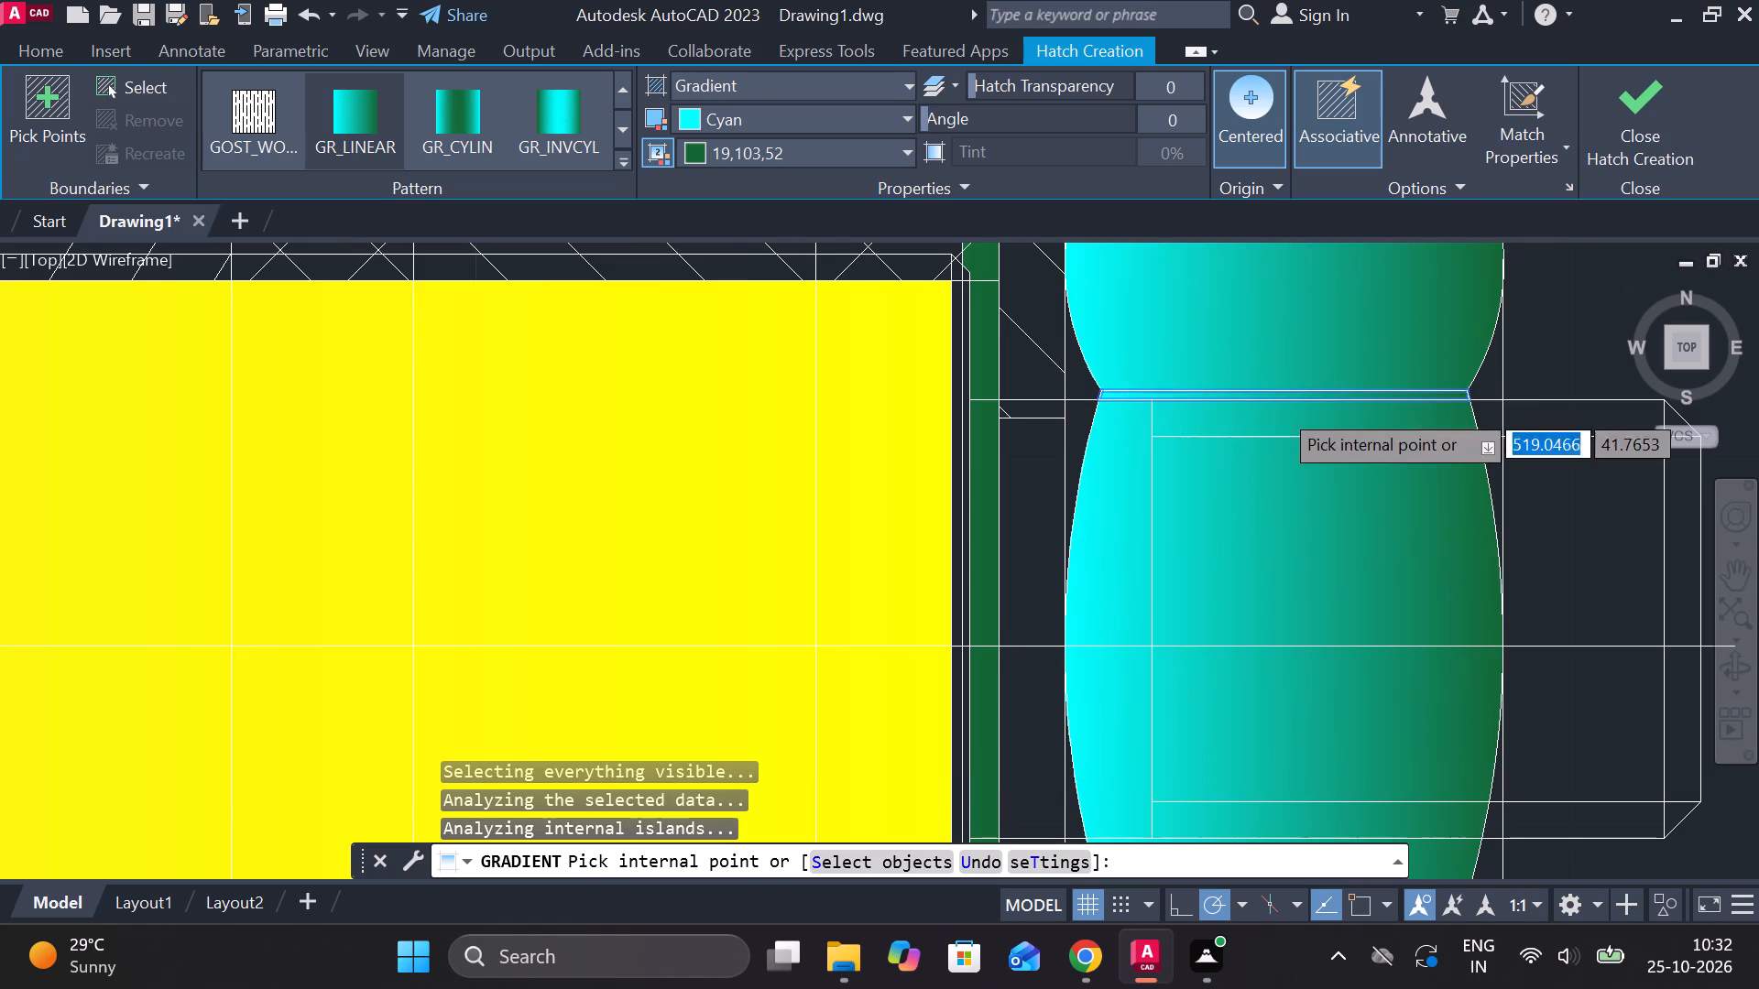
click(1641, 145)
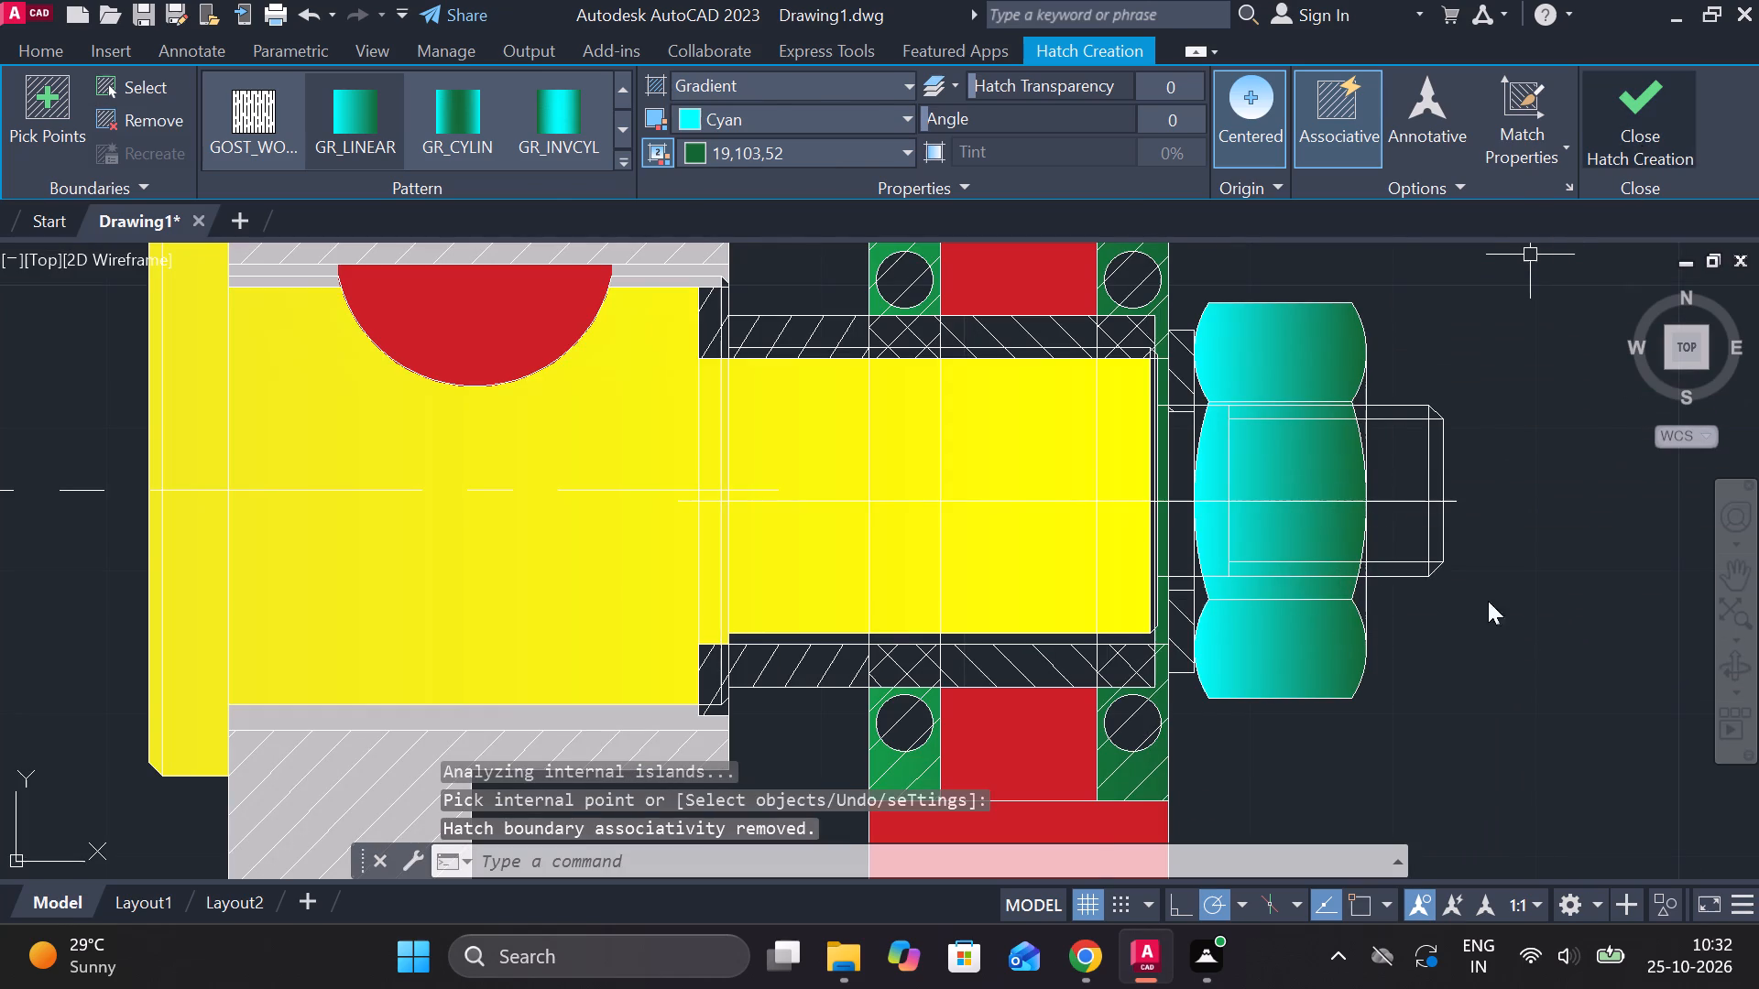
Fill the stepped bushing's lower flange and its lower wall up to the first bearing with a 242,113,114 to 242,113,114 pink gradient.
scroll(1481, 600, down, 1)
middle_drag(1483, 622, 1351, 557)
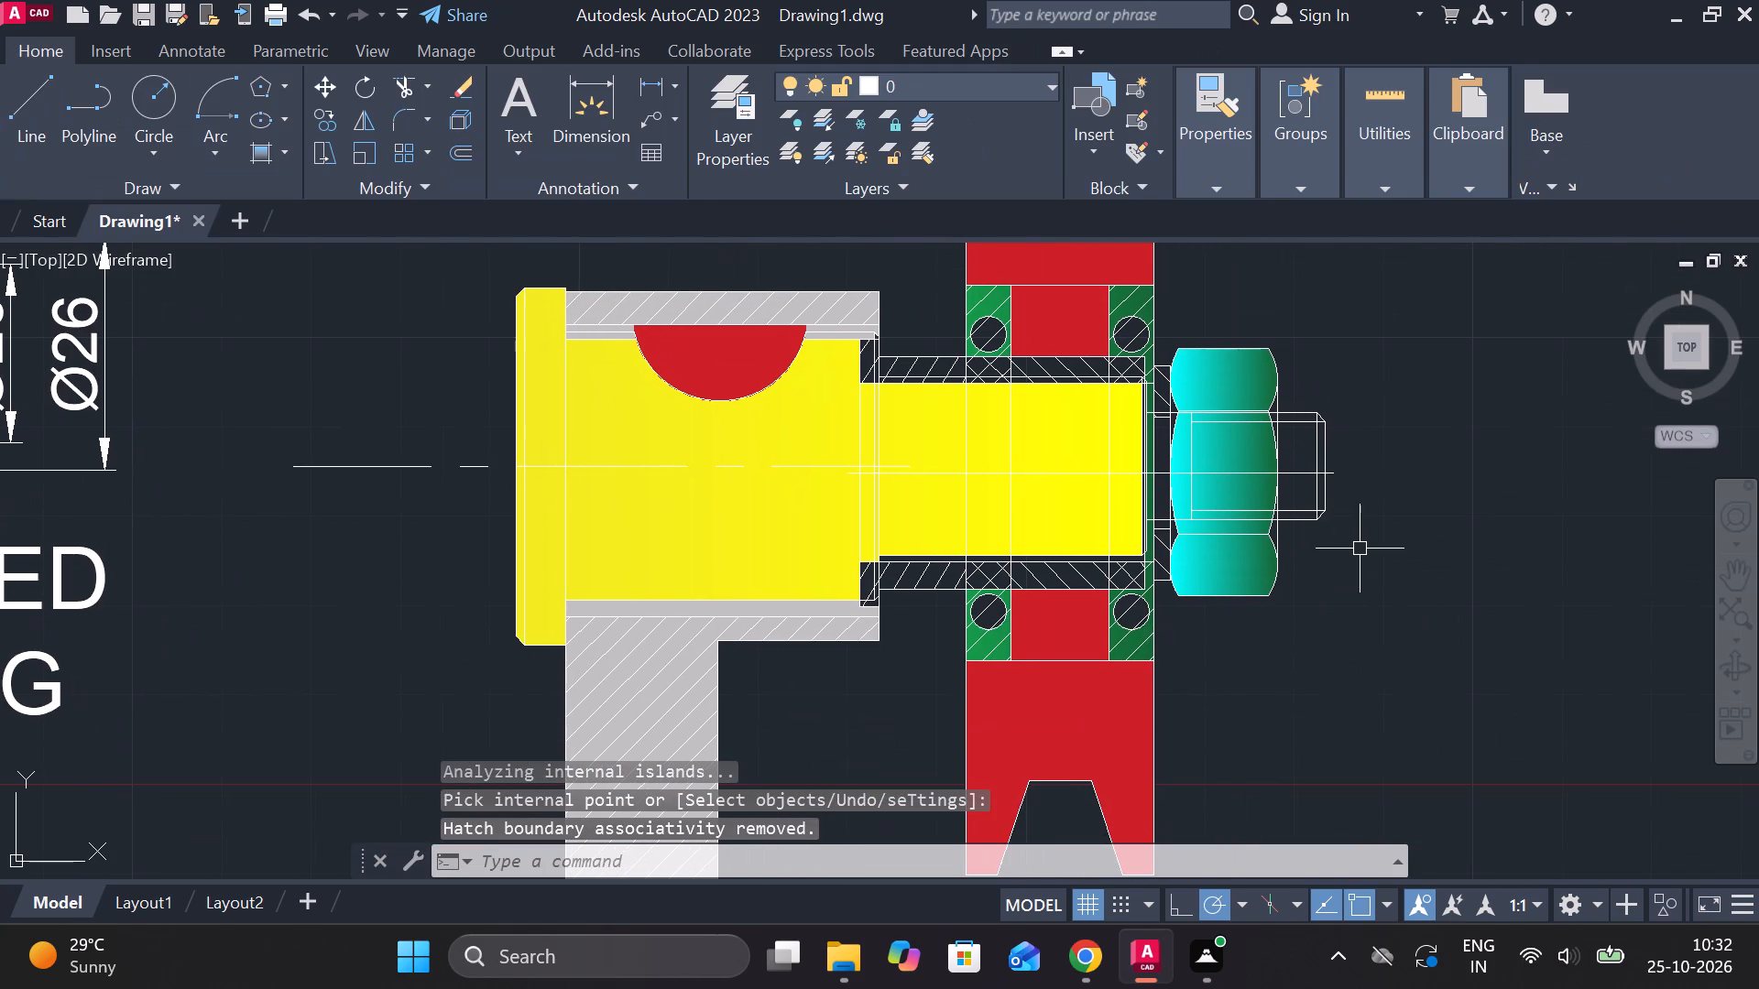
key(Escape)
scroll(1371, 538, down, 2)
scroll(1377, 554, up, 1)
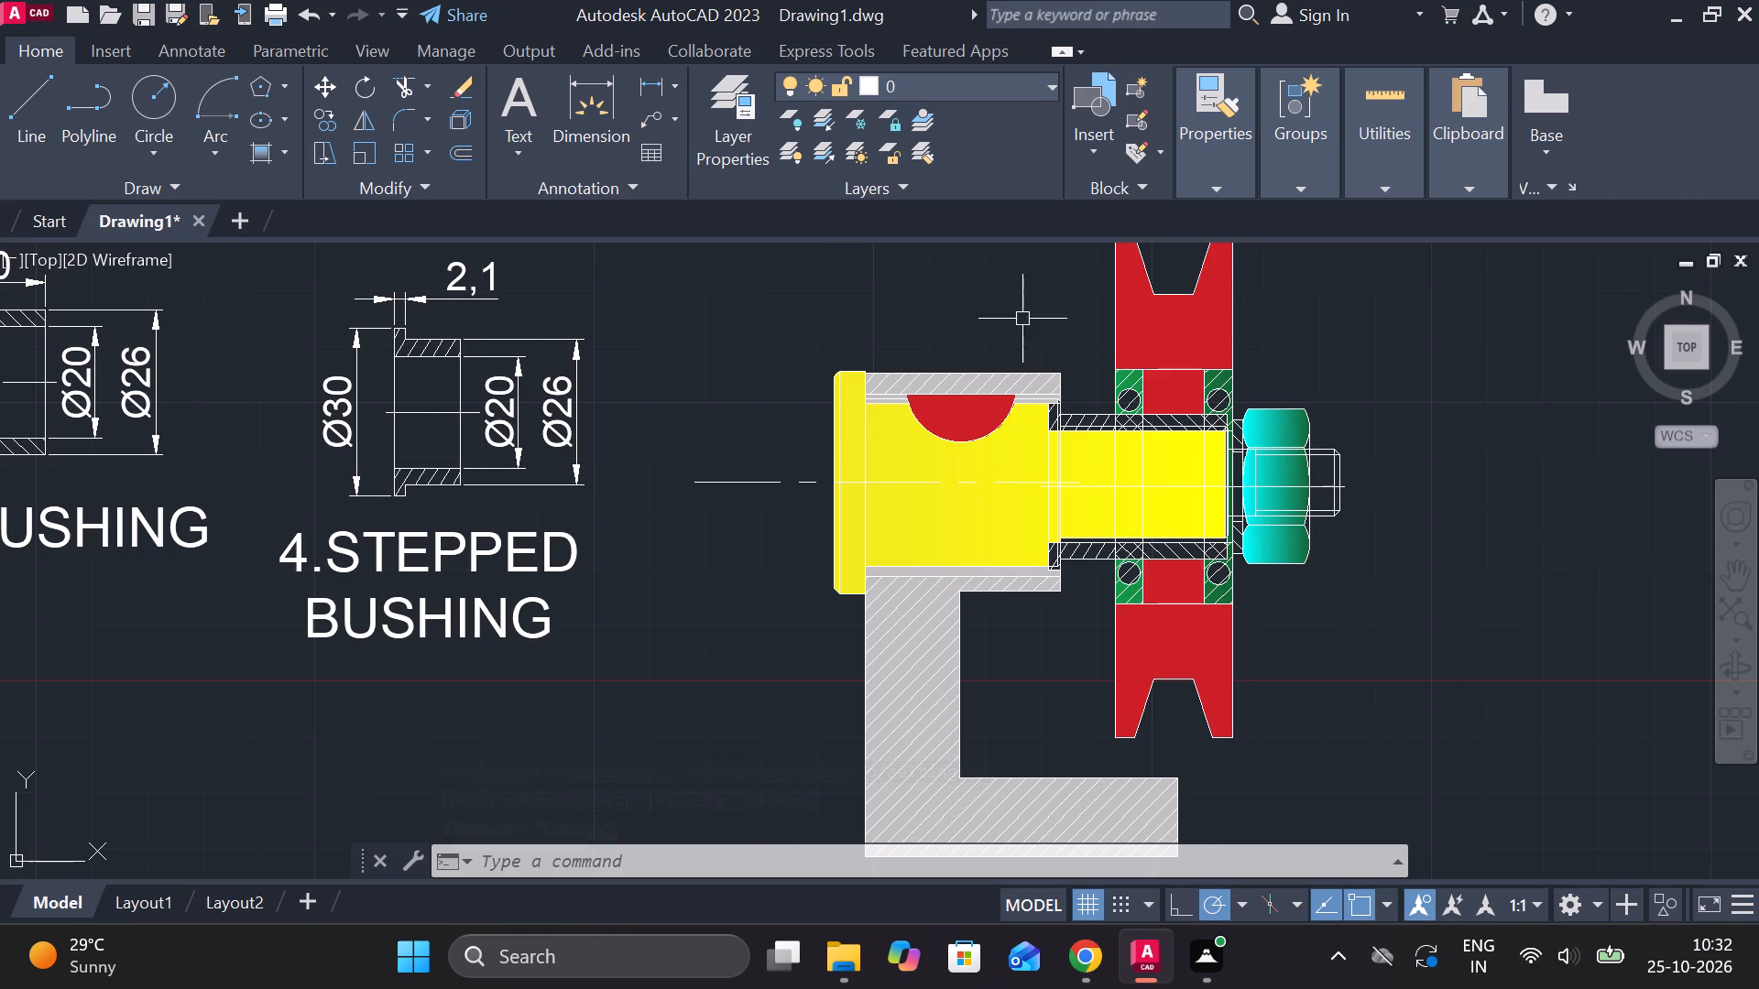
click(250, 143)
click(893, 106)
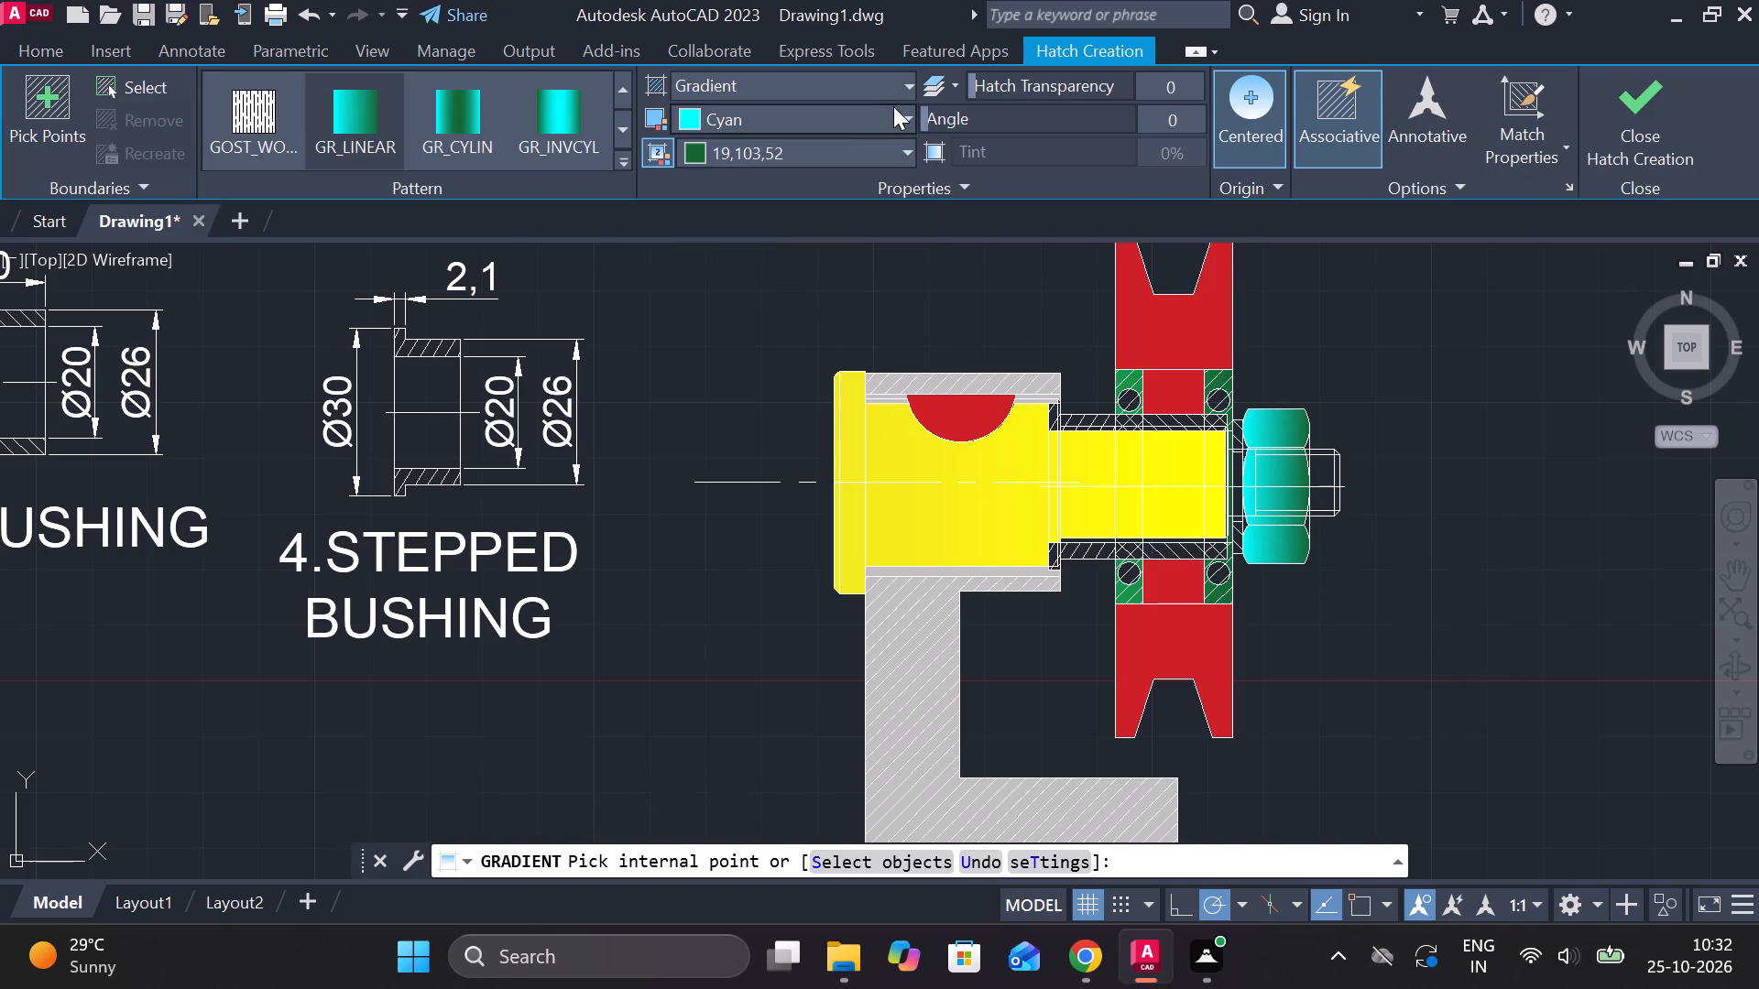
click(777, 240)
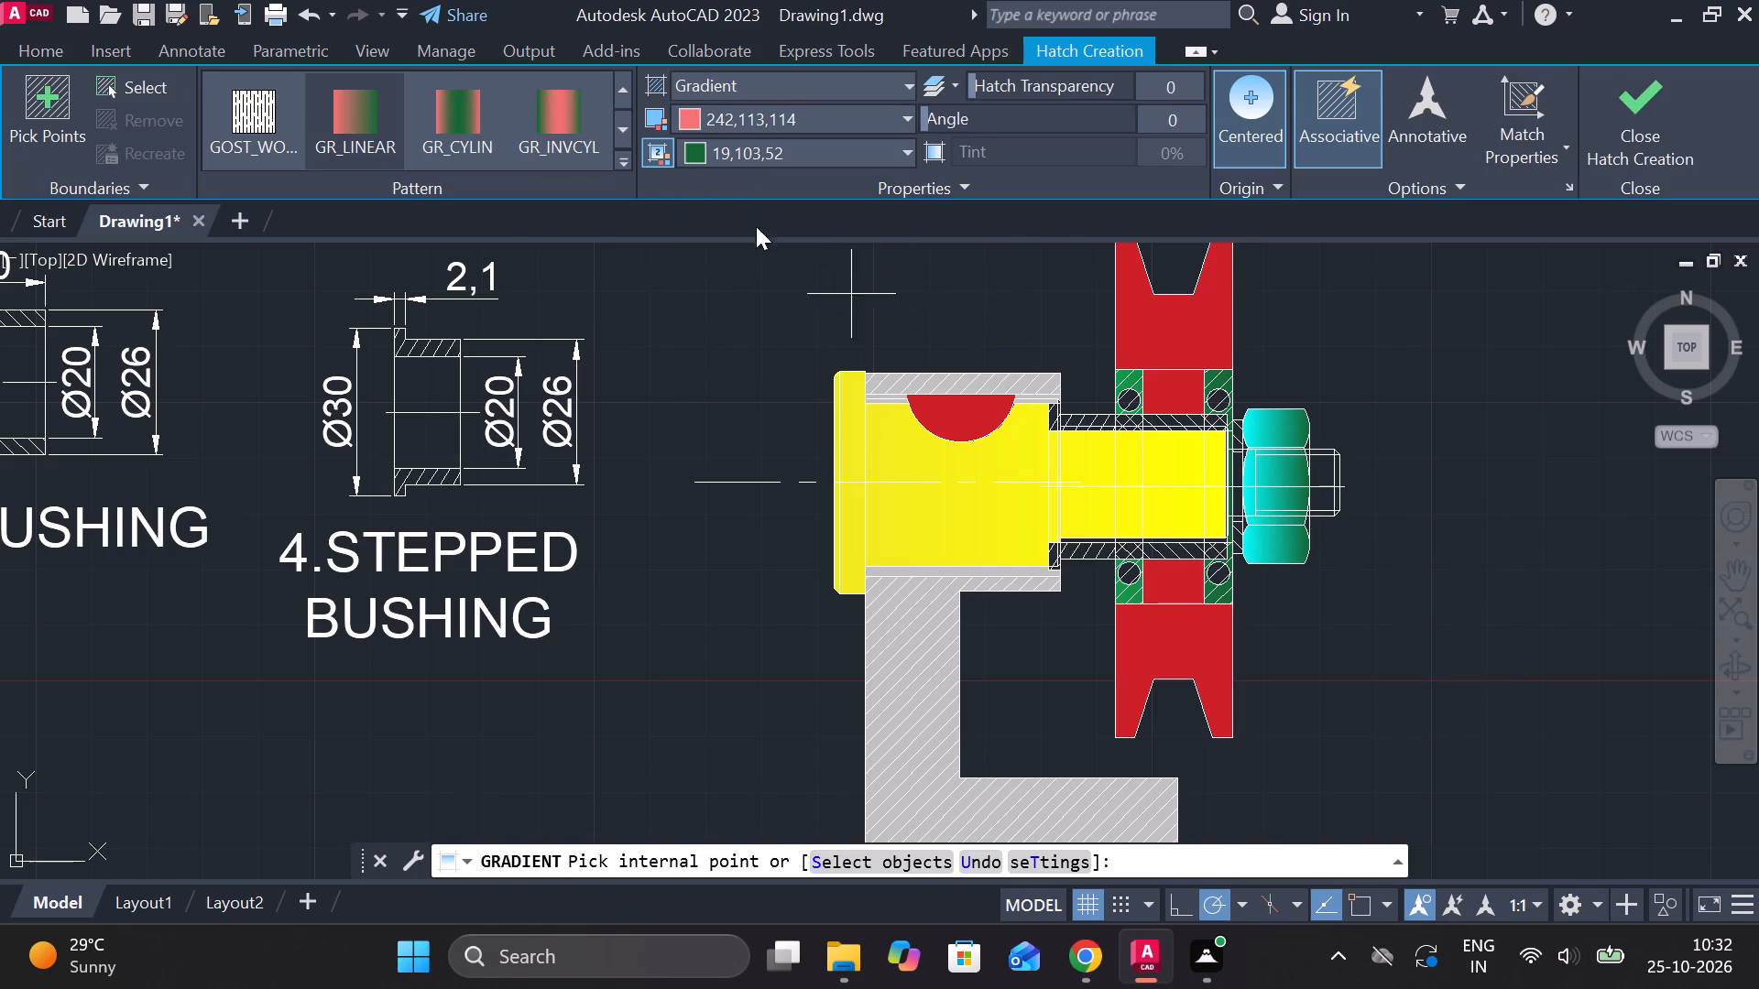
click(733, 157)
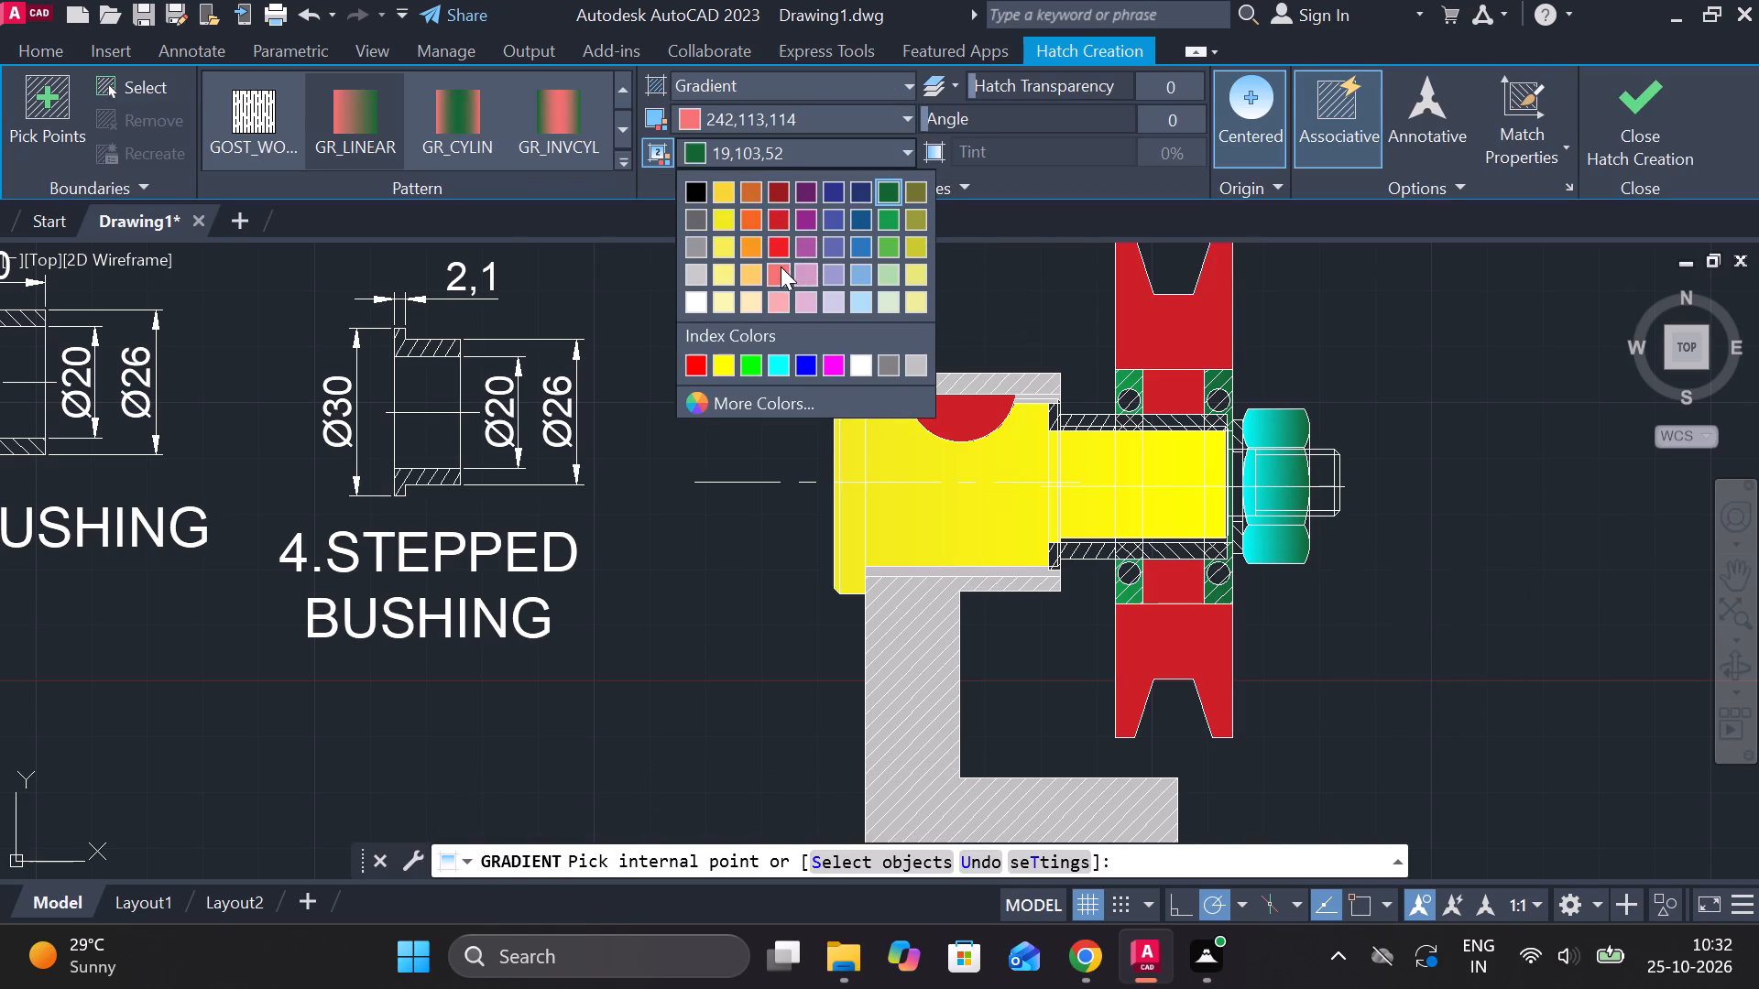
click(781, 266)
scroll(1080, 567, up, 5)
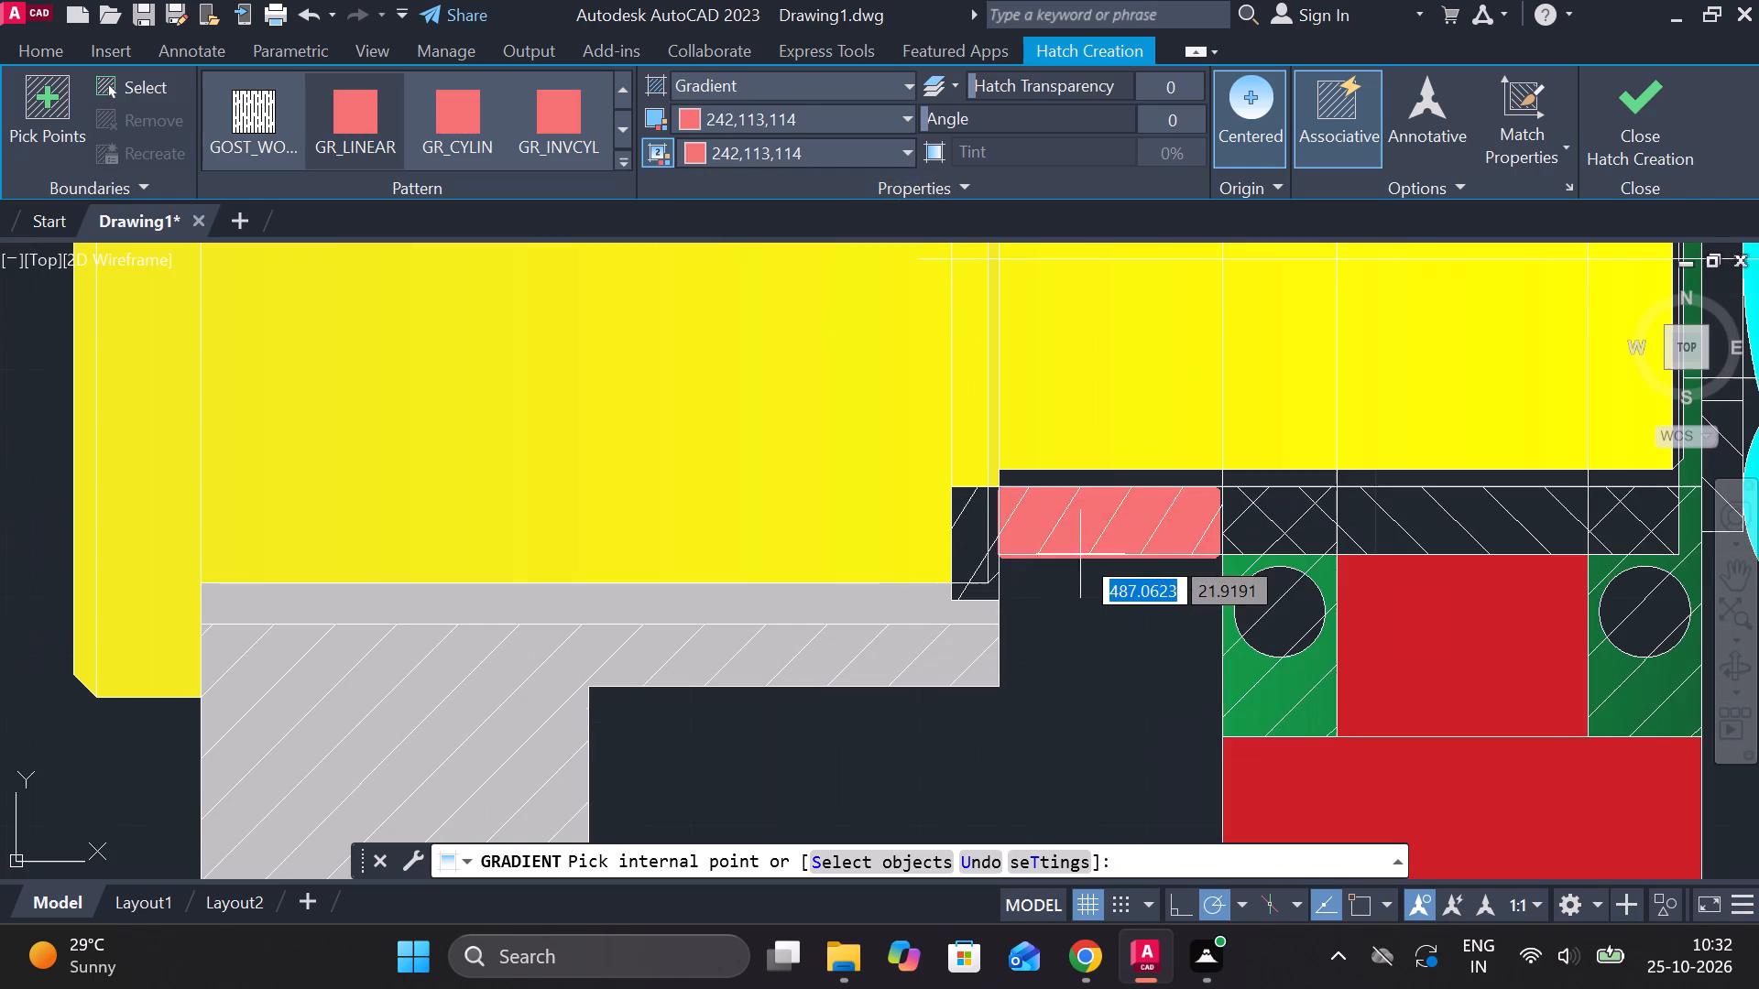
click(1076, 484)
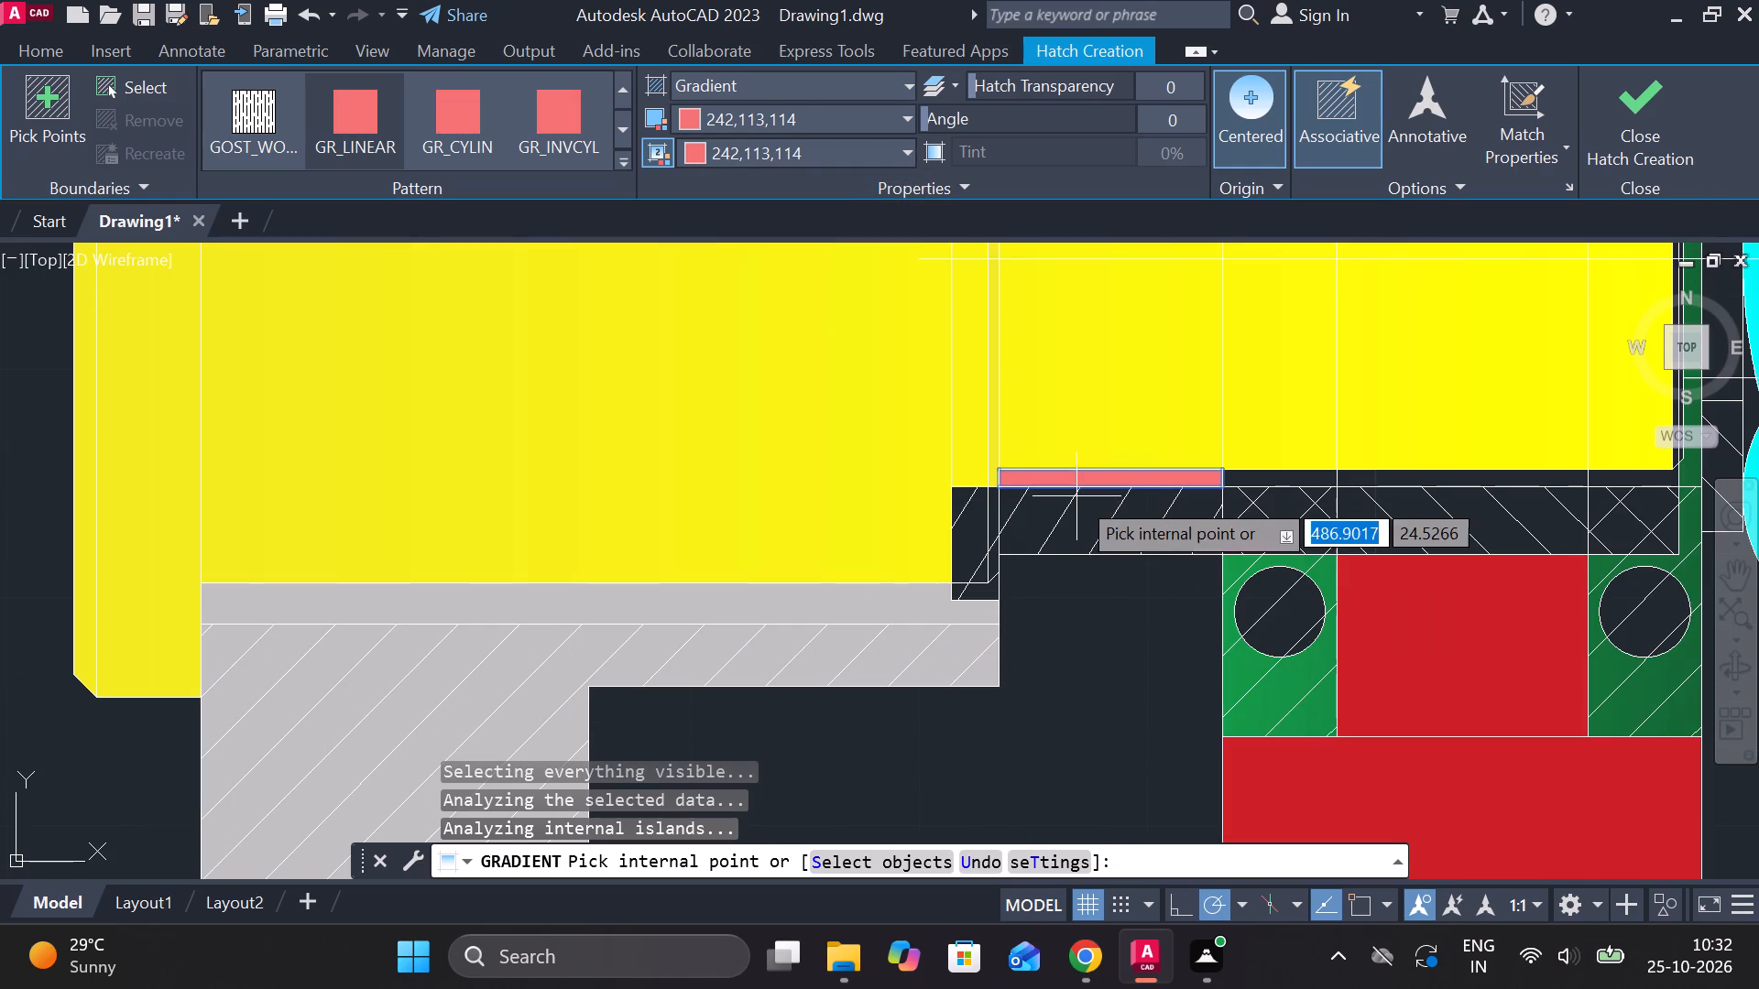
click(1081, 509)
click(960, 549)
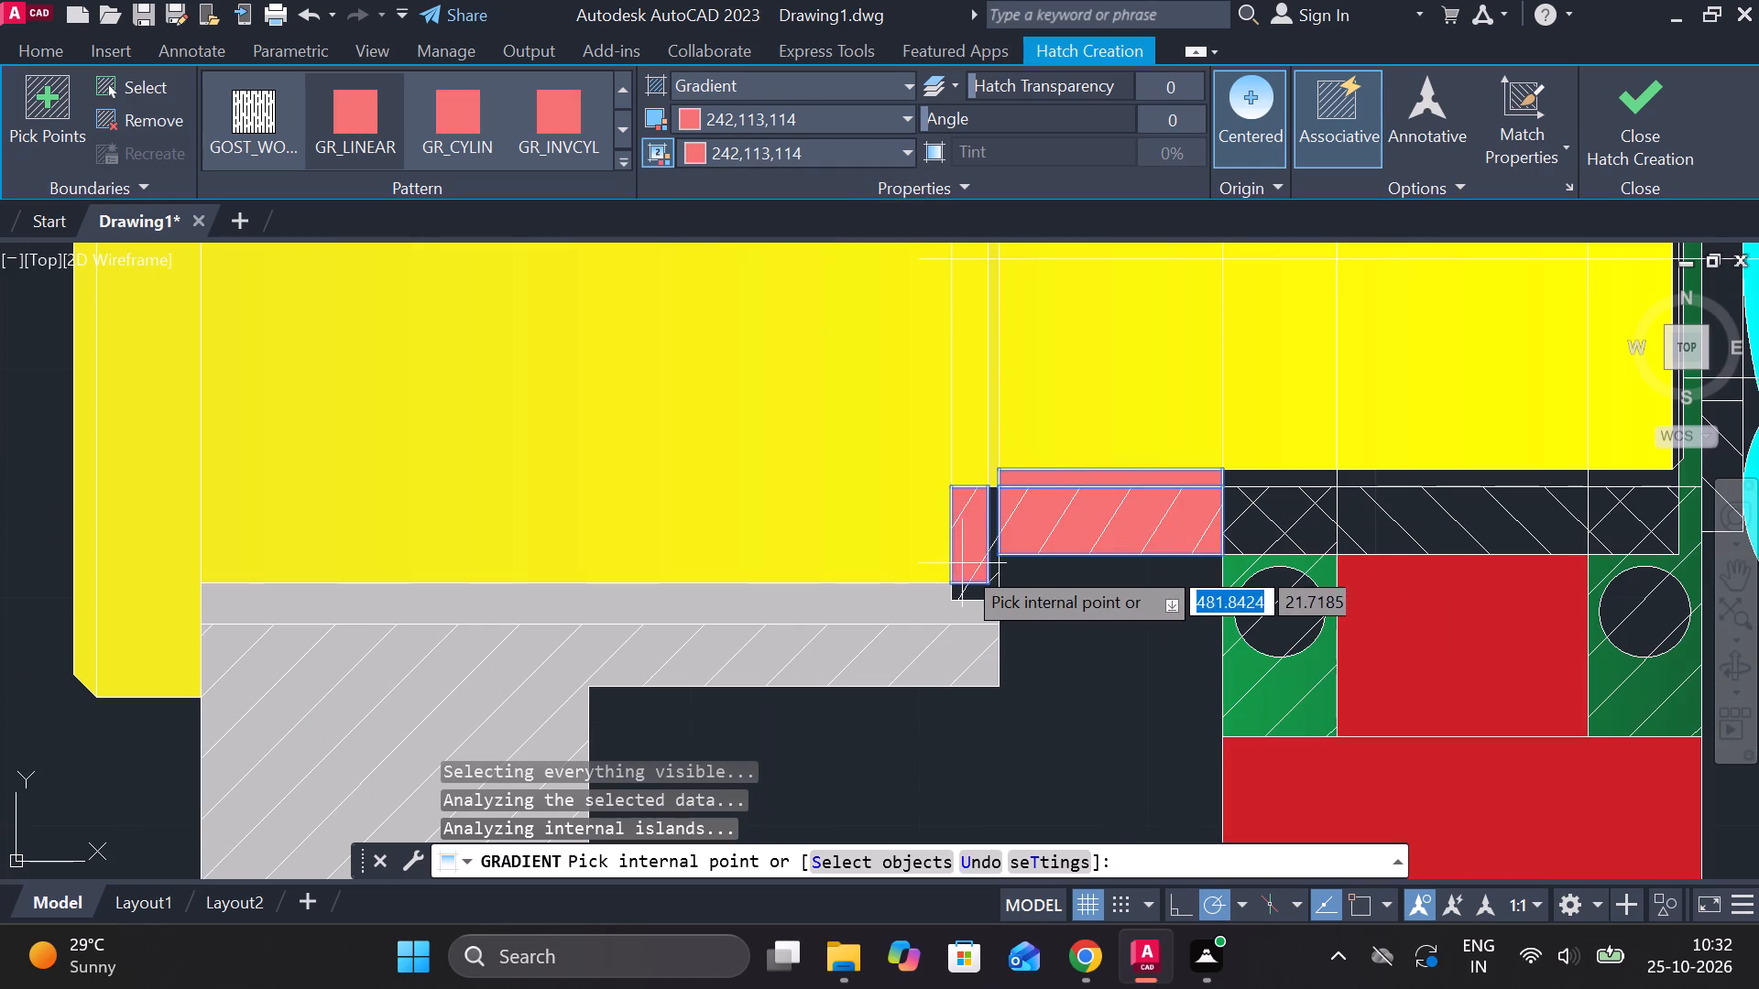
click(978, 593)
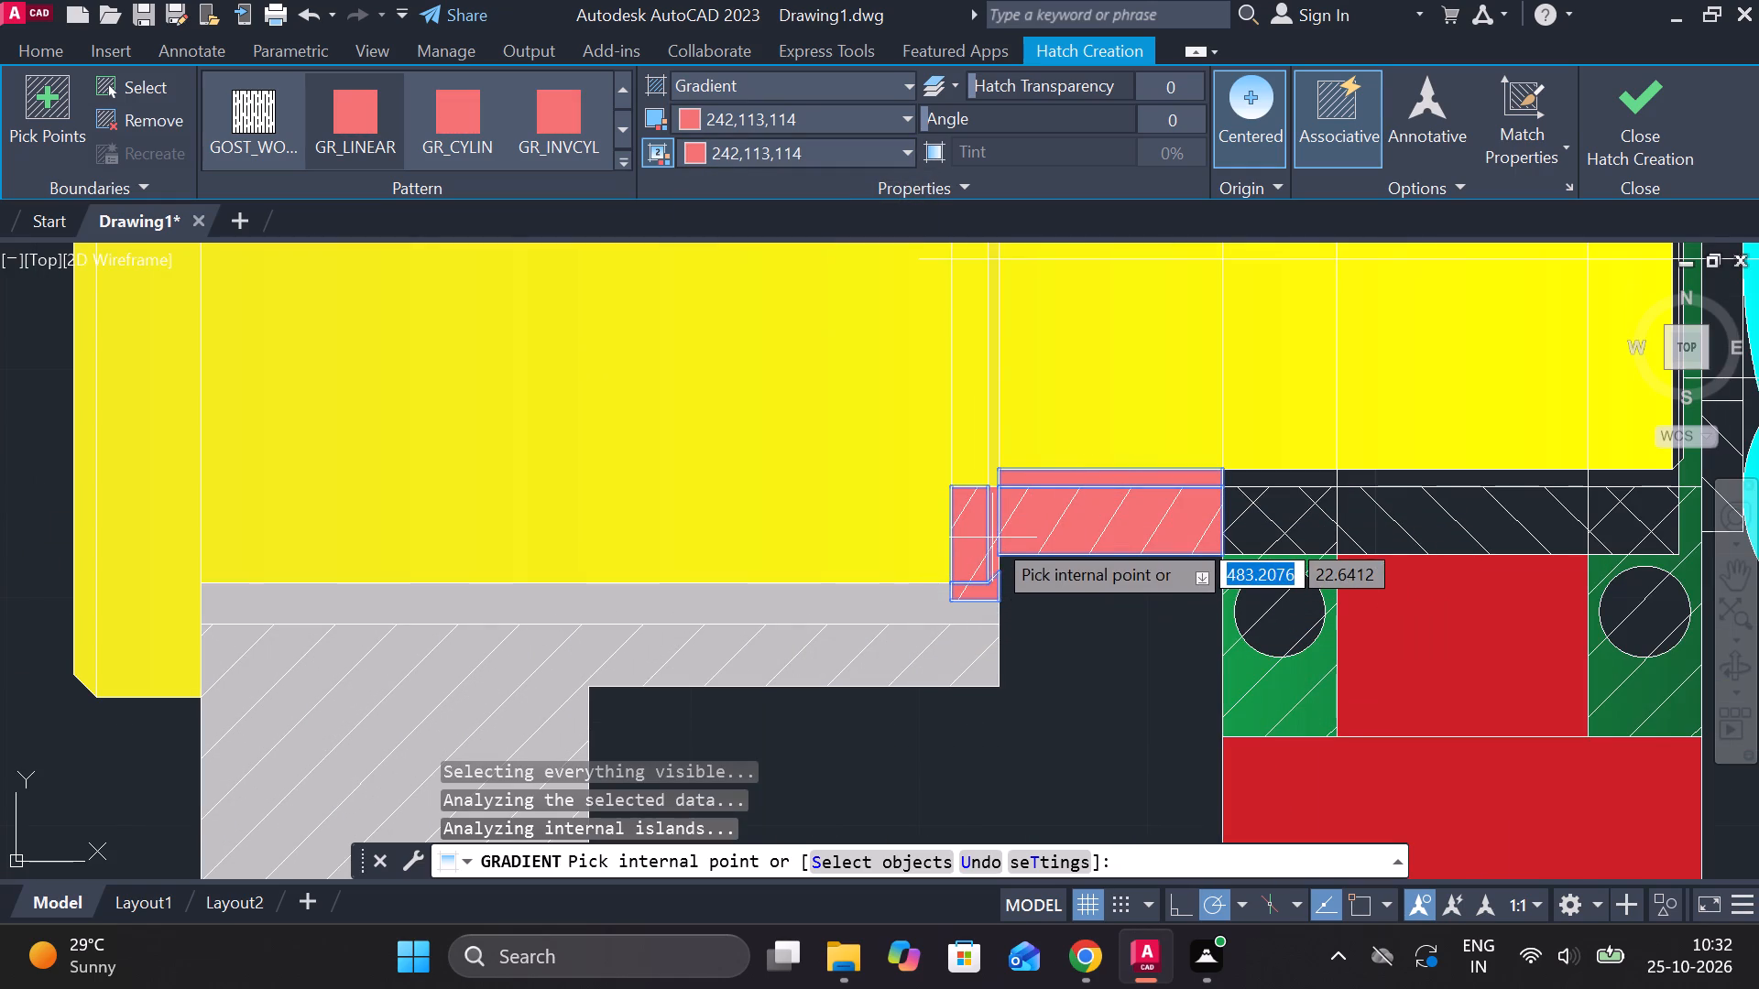
click(992, 538)
Fill the rest of the bushing's lower wall, across both bearings and the pulley hub, with the same pink gradient.
click(1324, 506)
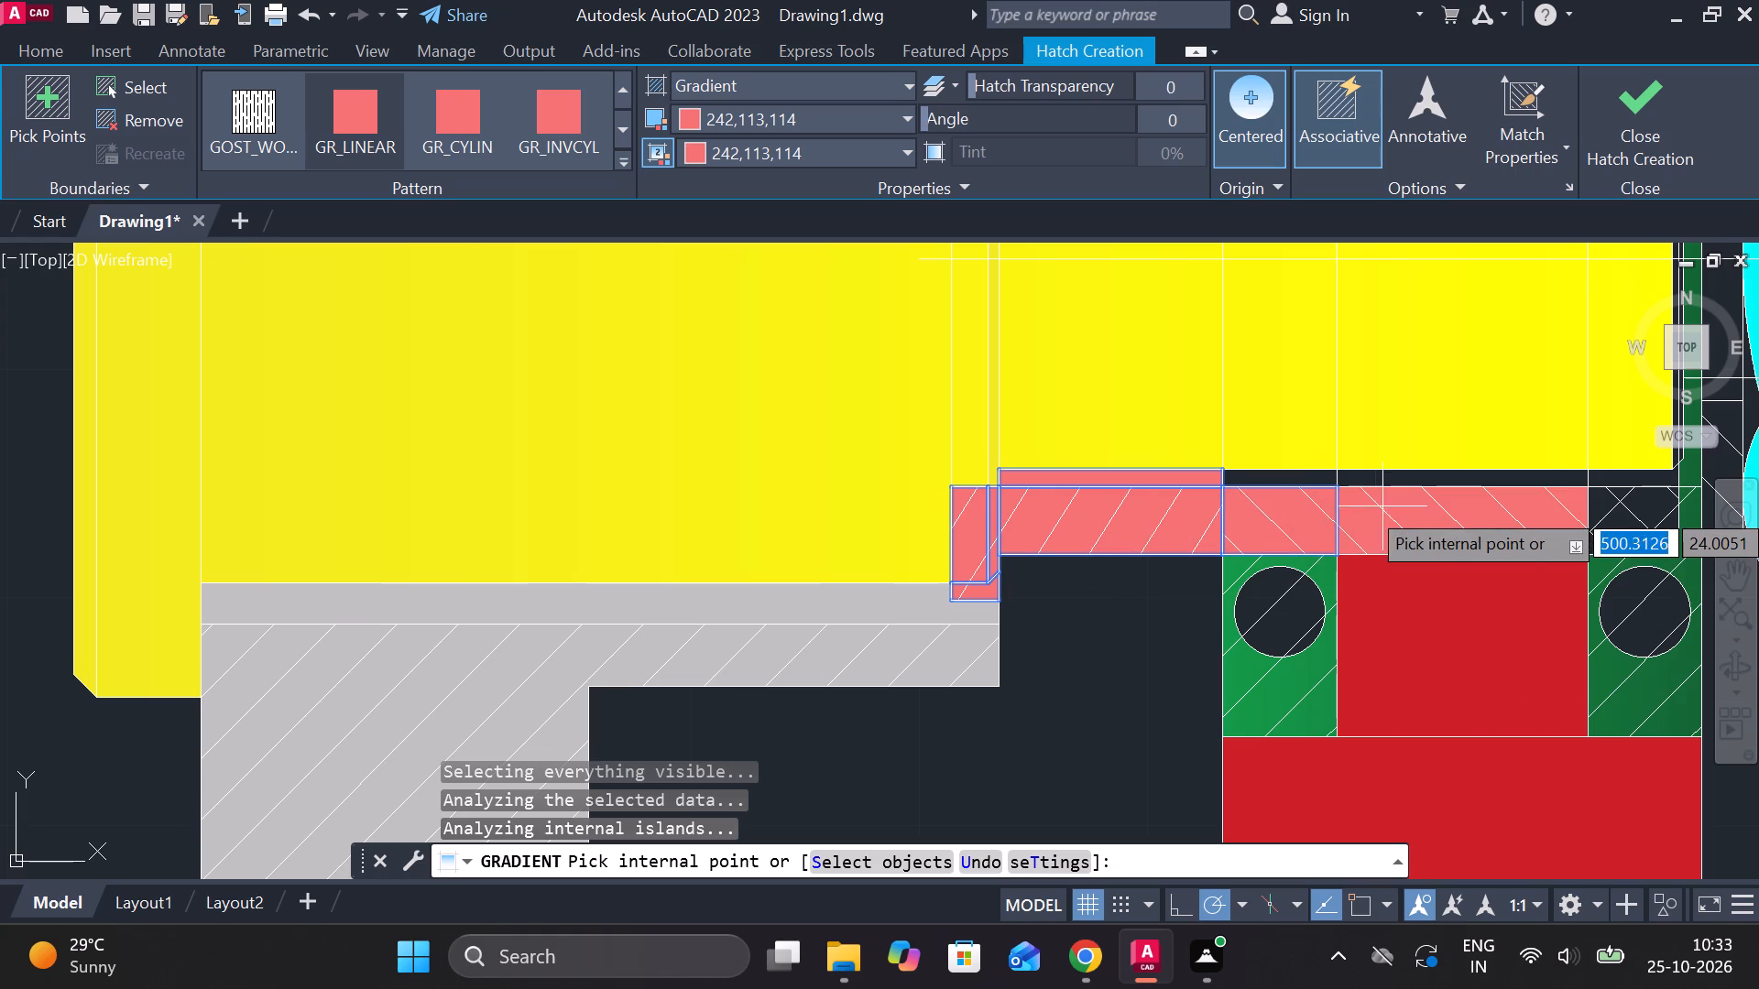
click(1386, 506)
middle_drag(1386, 506, 912, 552)
click(1153, 545)
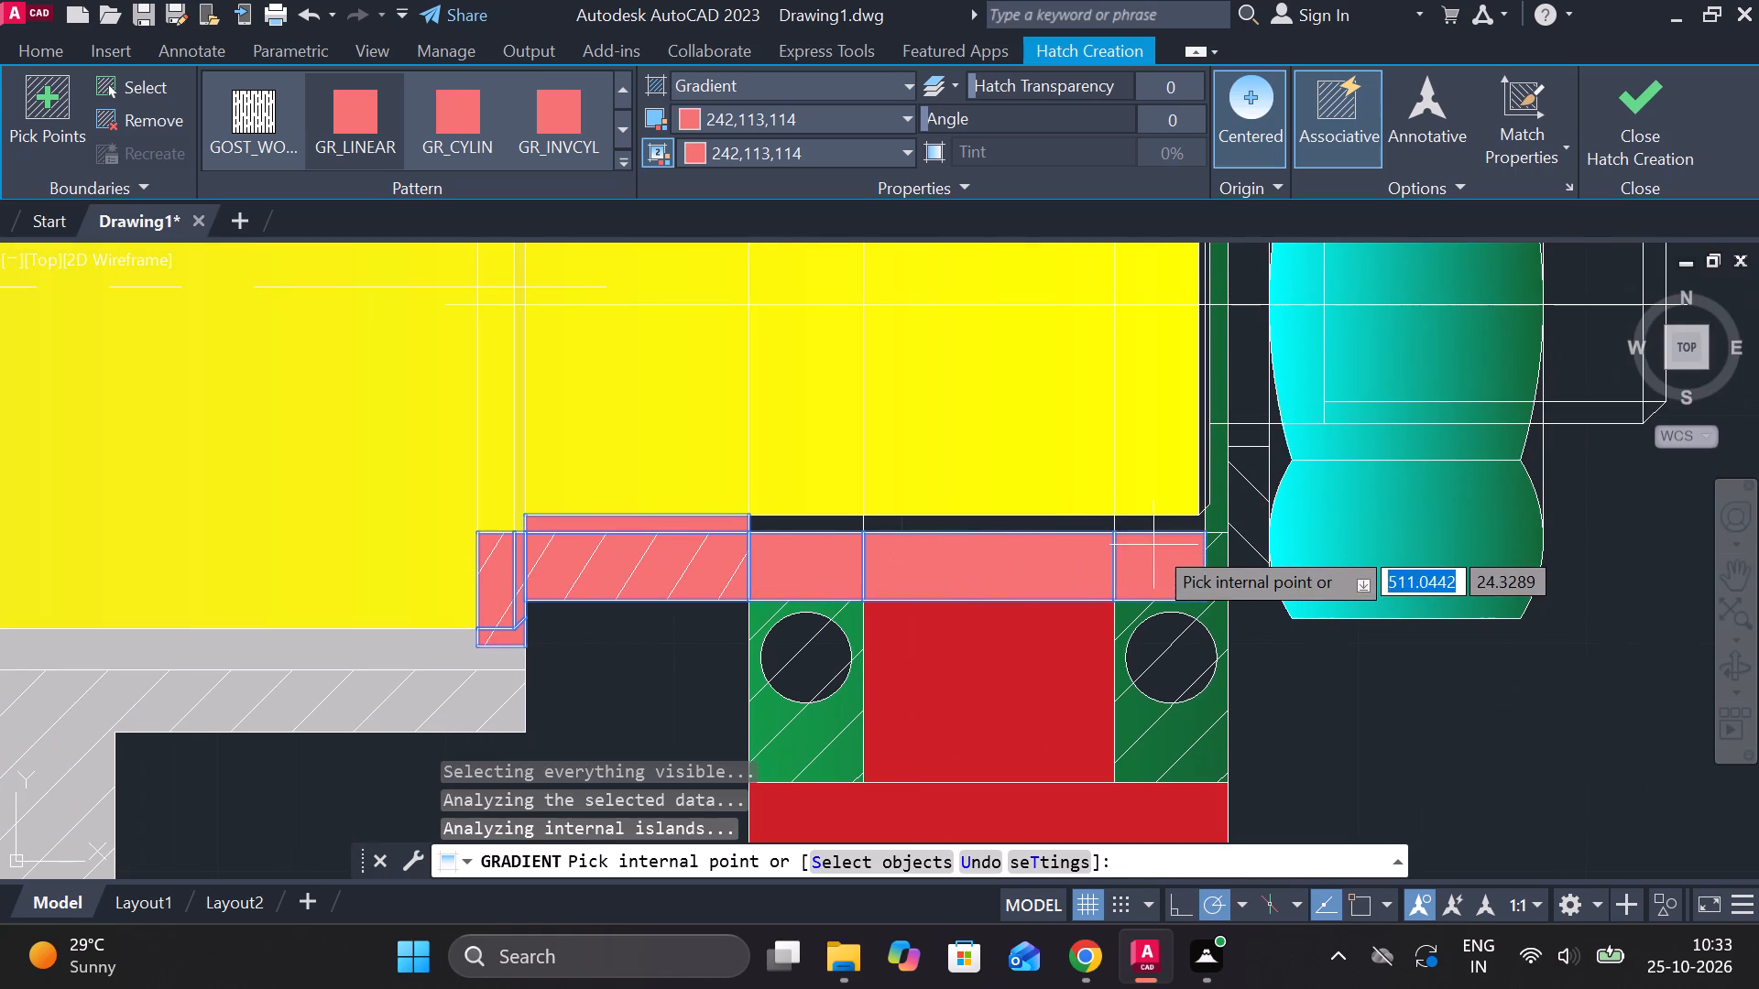
click(998, 521)
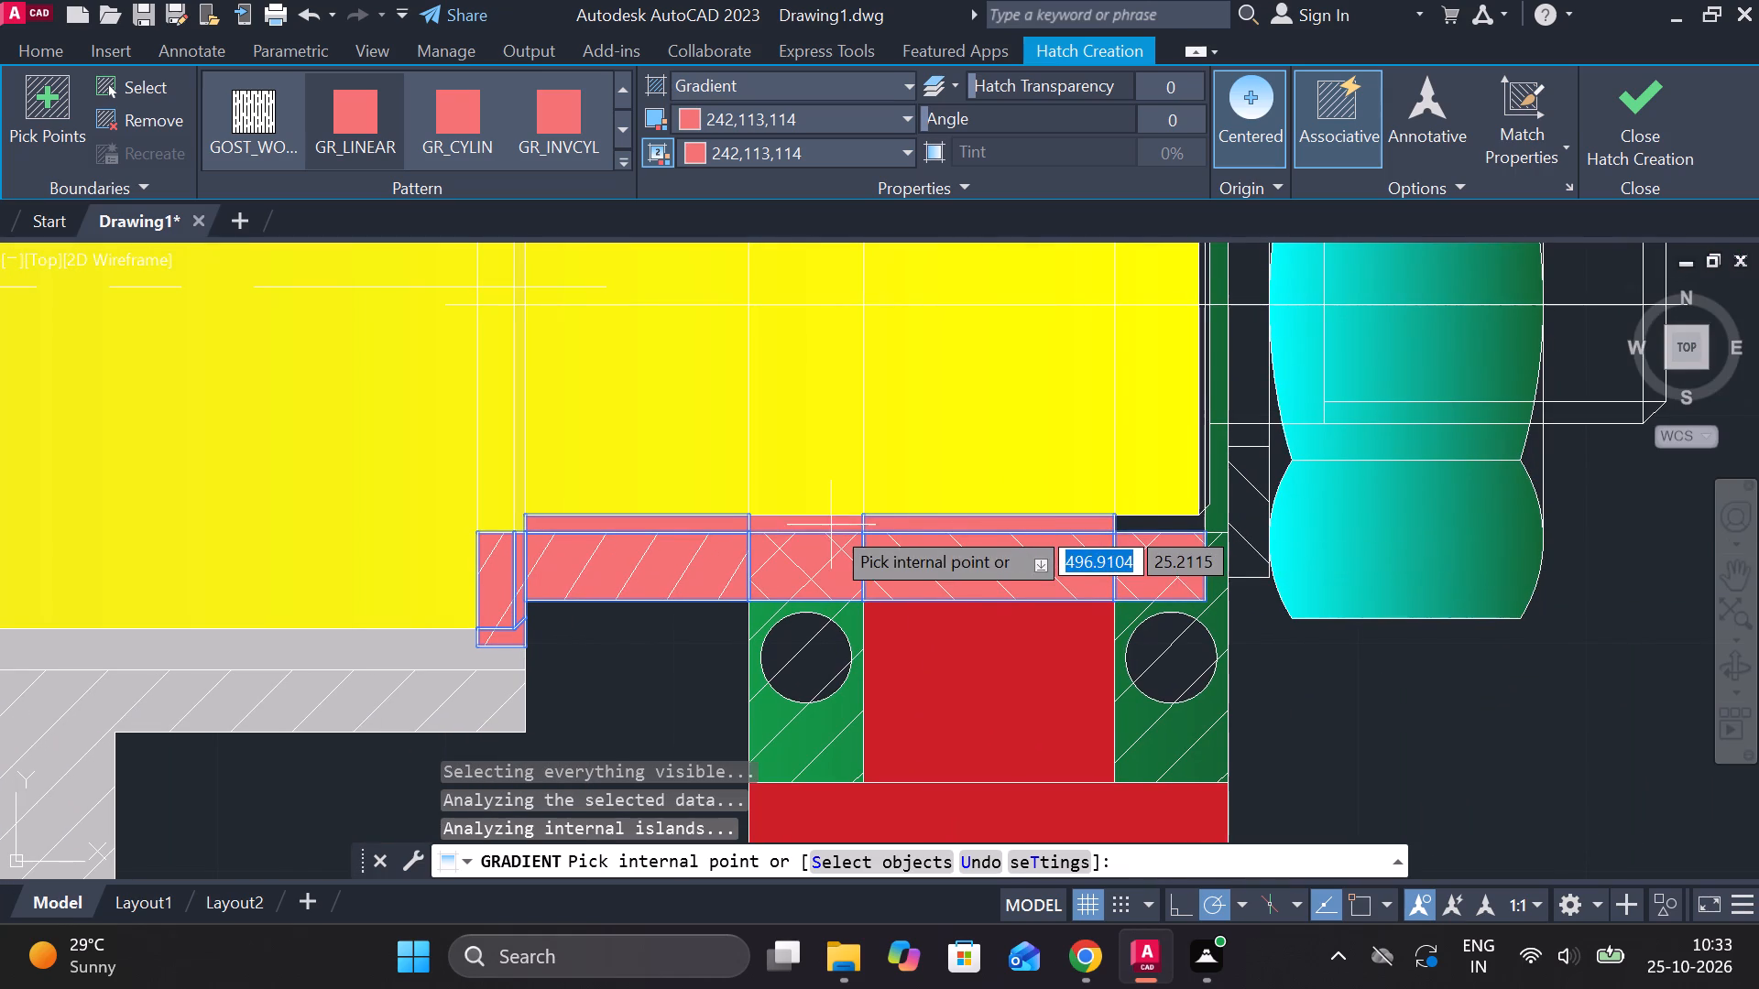
click(831, 525)
click(1153, 520)
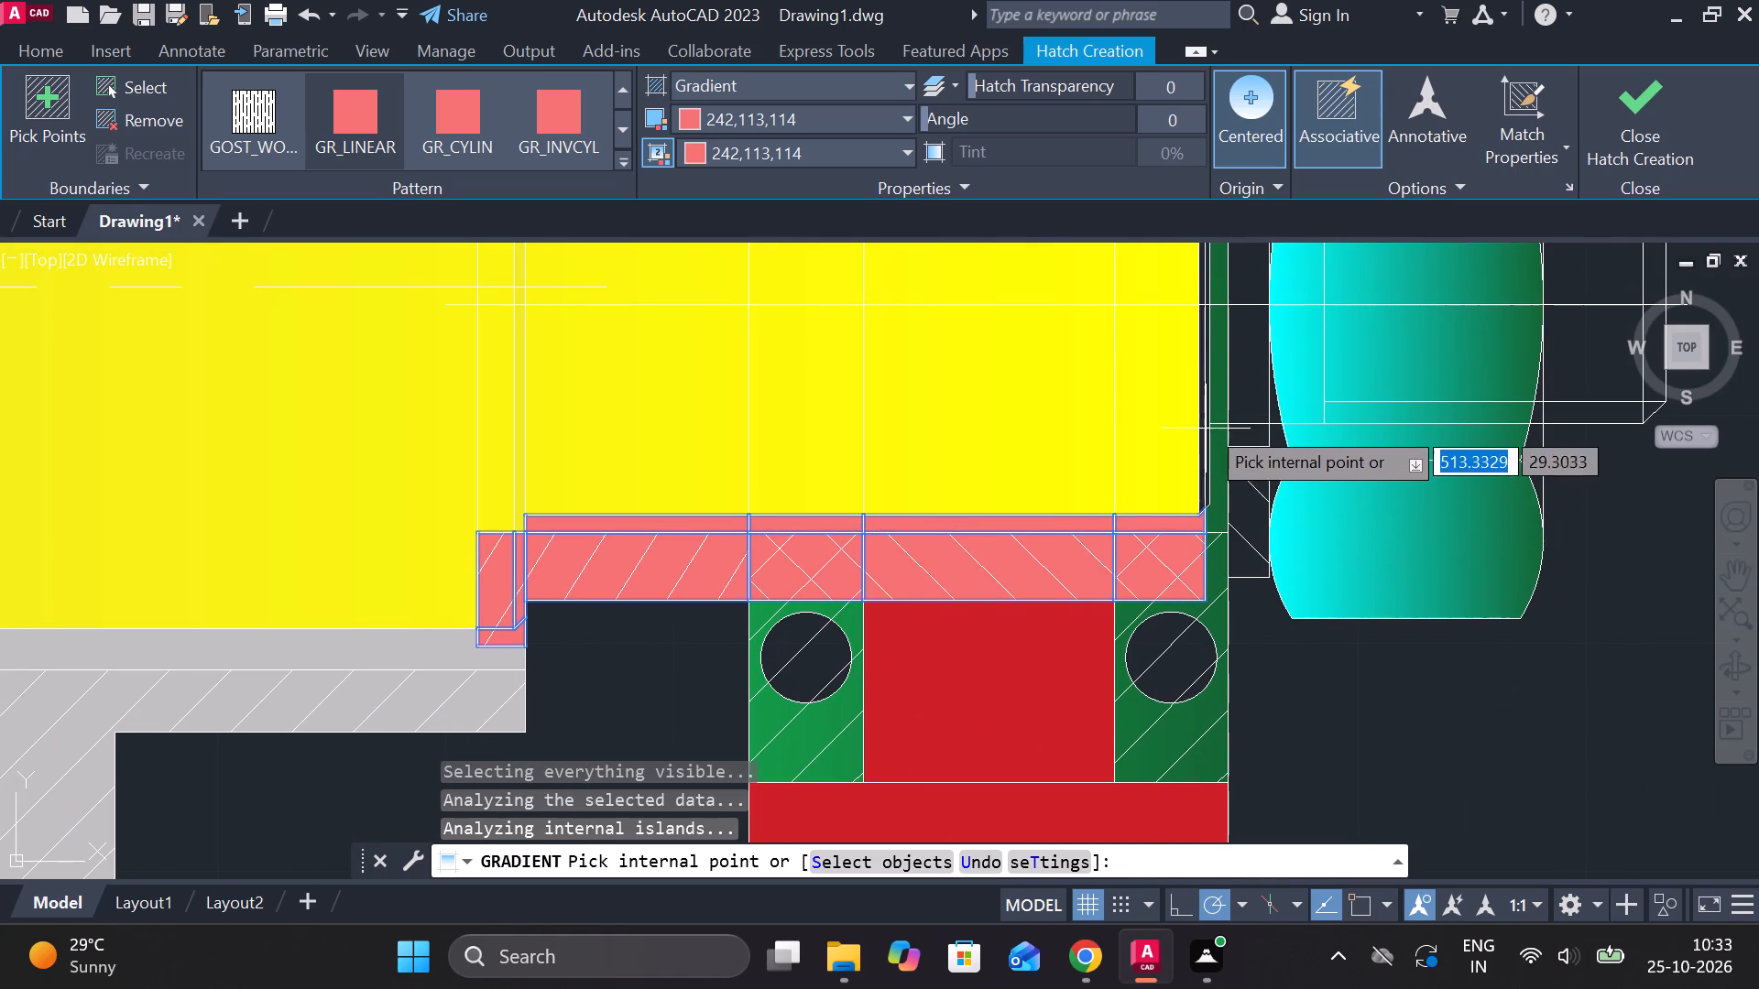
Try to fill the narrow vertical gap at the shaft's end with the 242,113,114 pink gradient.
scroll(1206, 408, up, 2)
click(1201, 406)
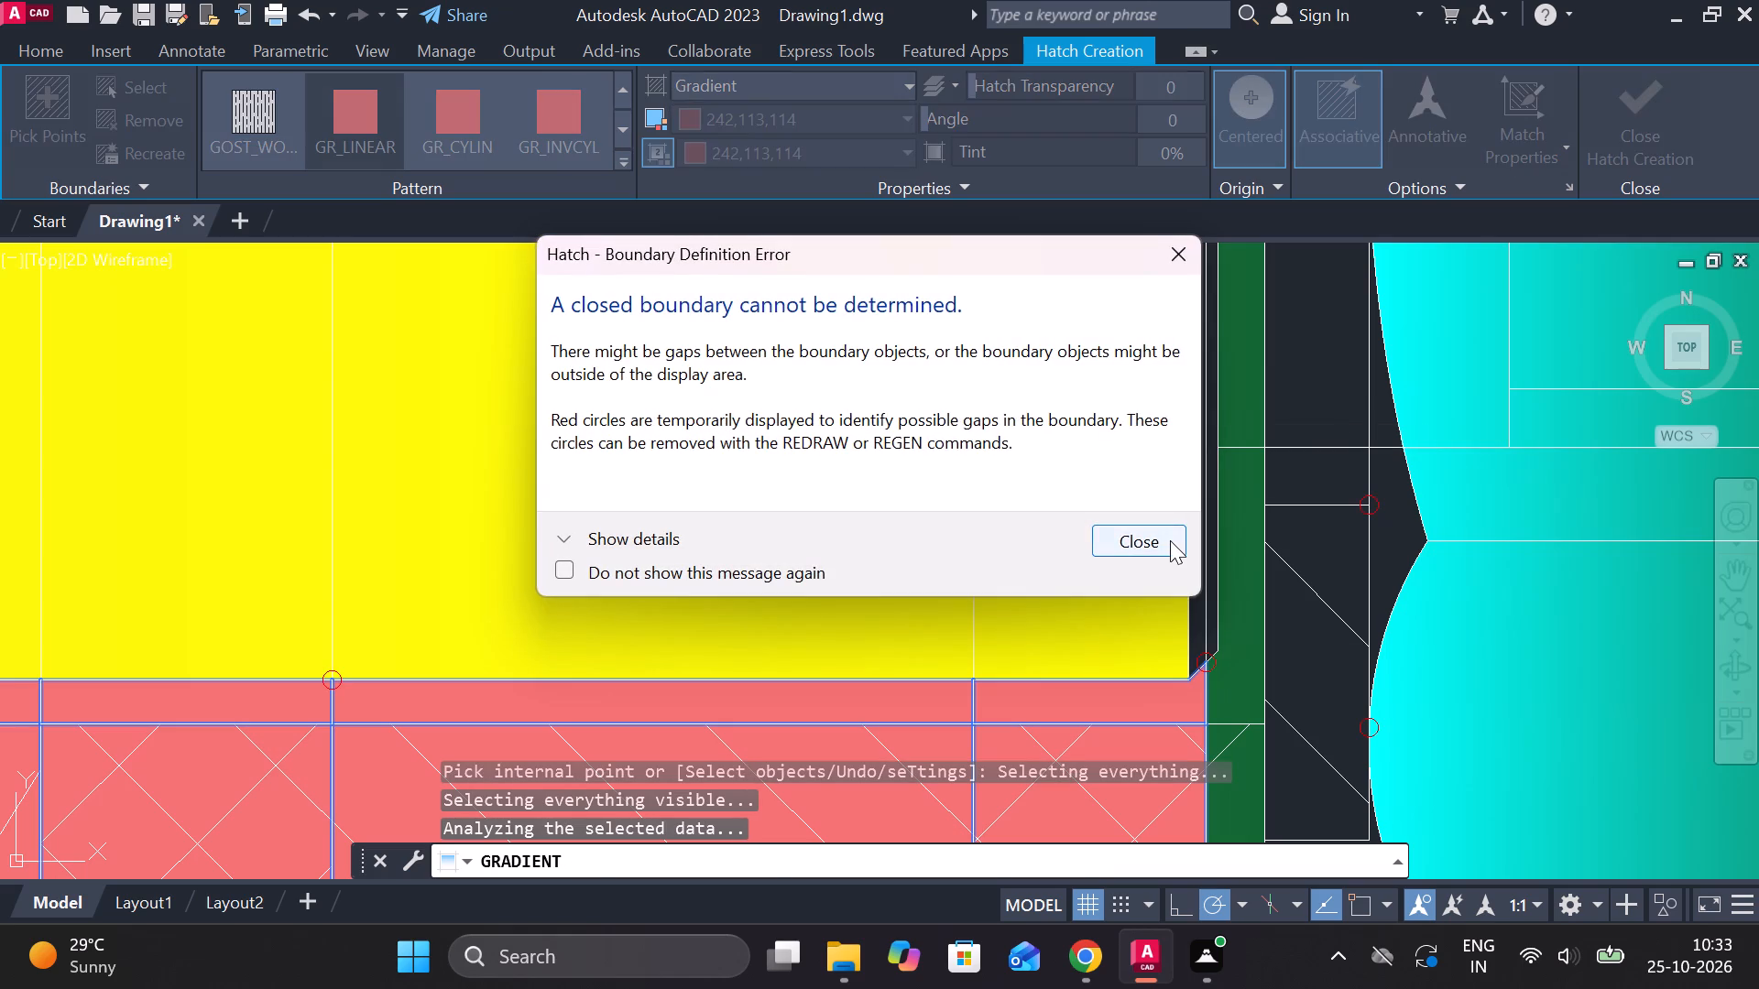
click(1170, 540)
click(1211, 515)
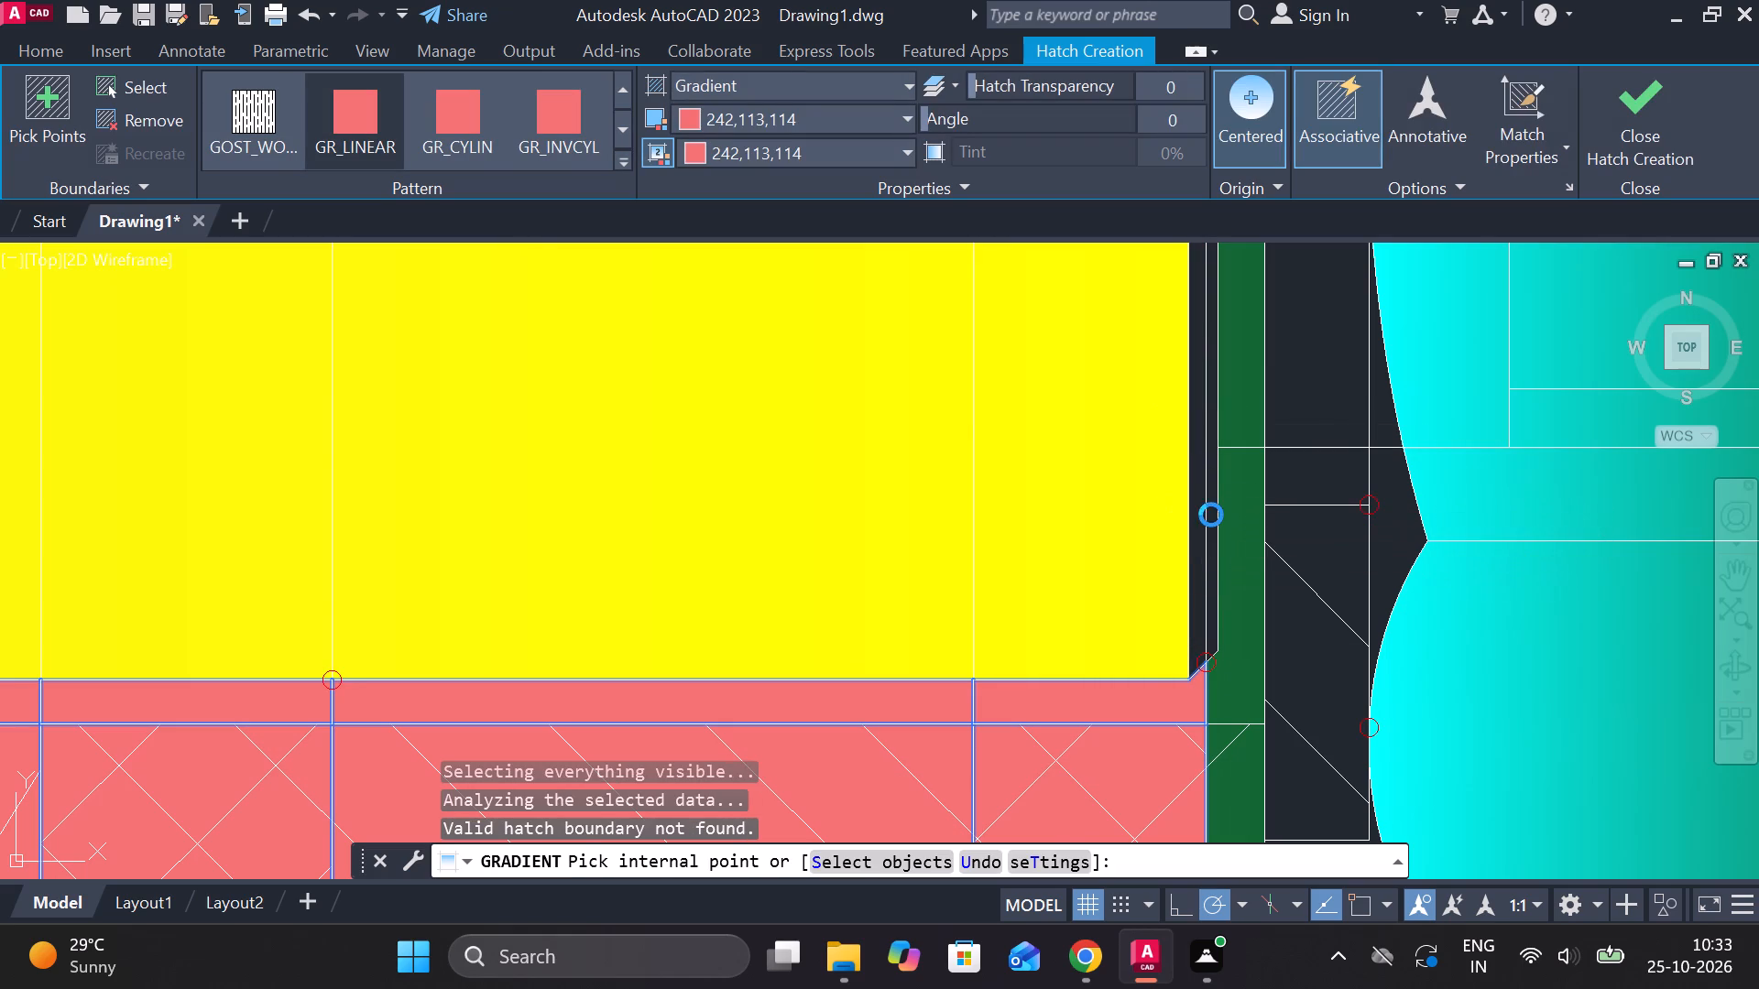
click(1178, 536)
Fill the bushing's upper flange, its chamfered corner and the upper wall up to the first bearing with the 242,113,114 pink gradient.
scroll(1209, 521, down, 2)
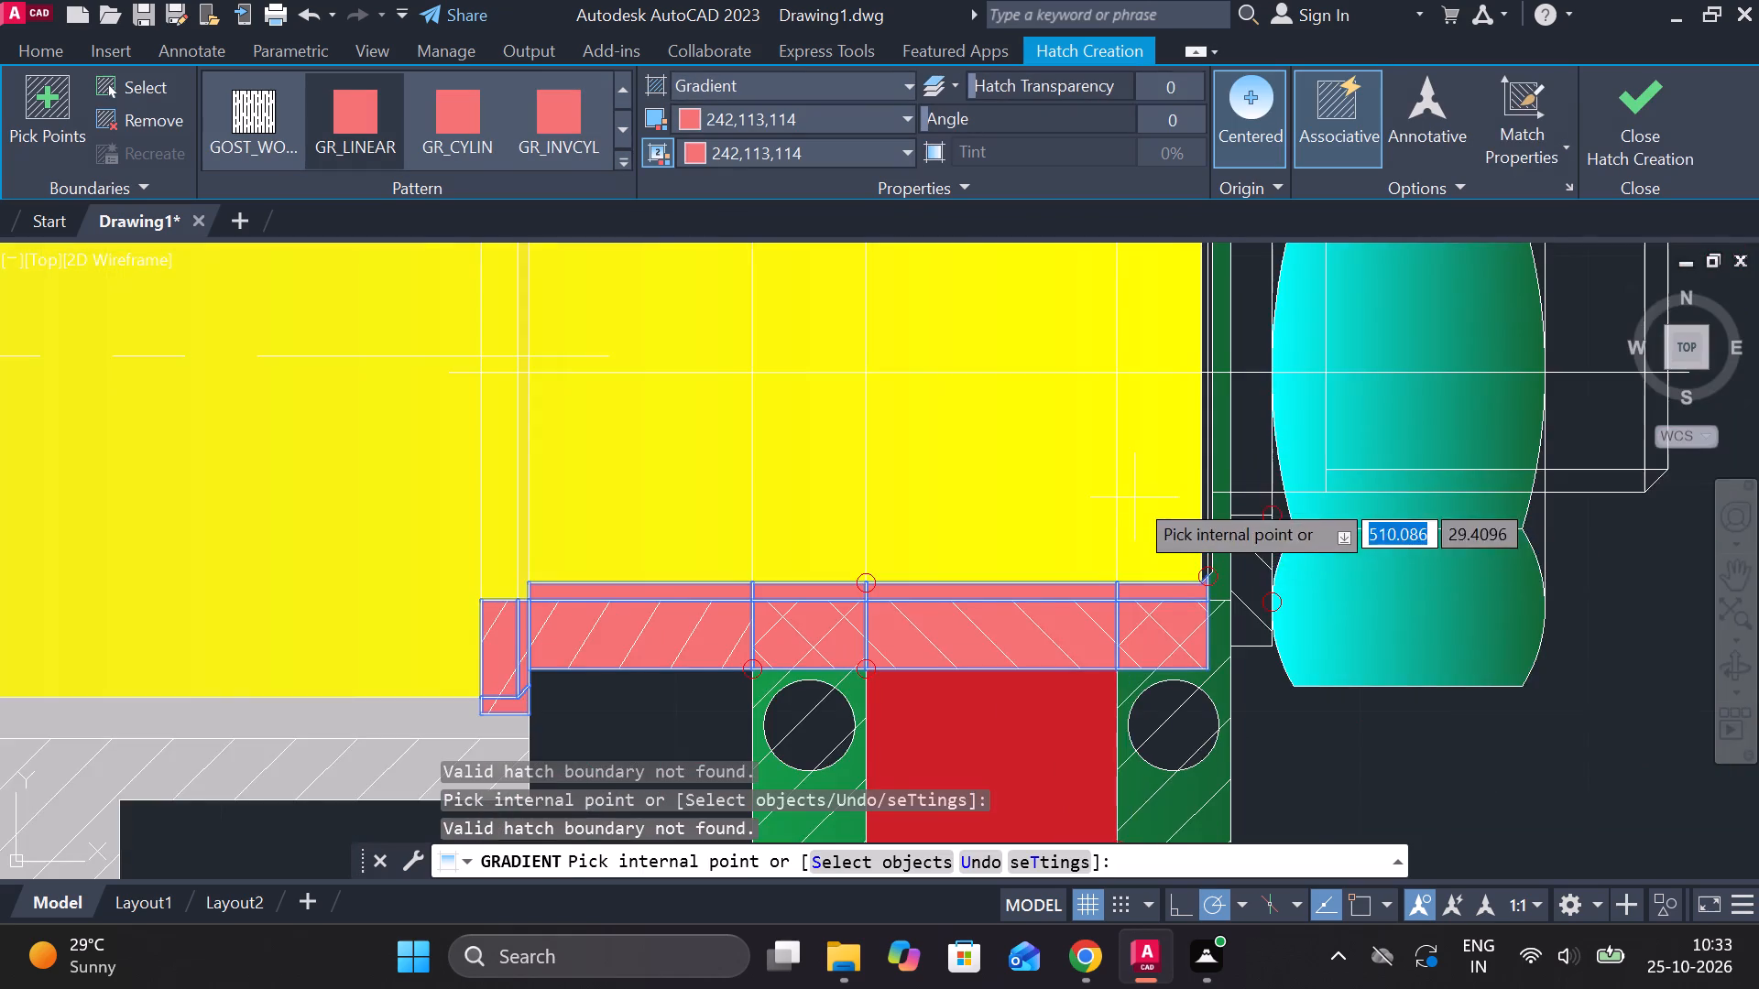
middle_drag(1140, 497, 1229, 782)
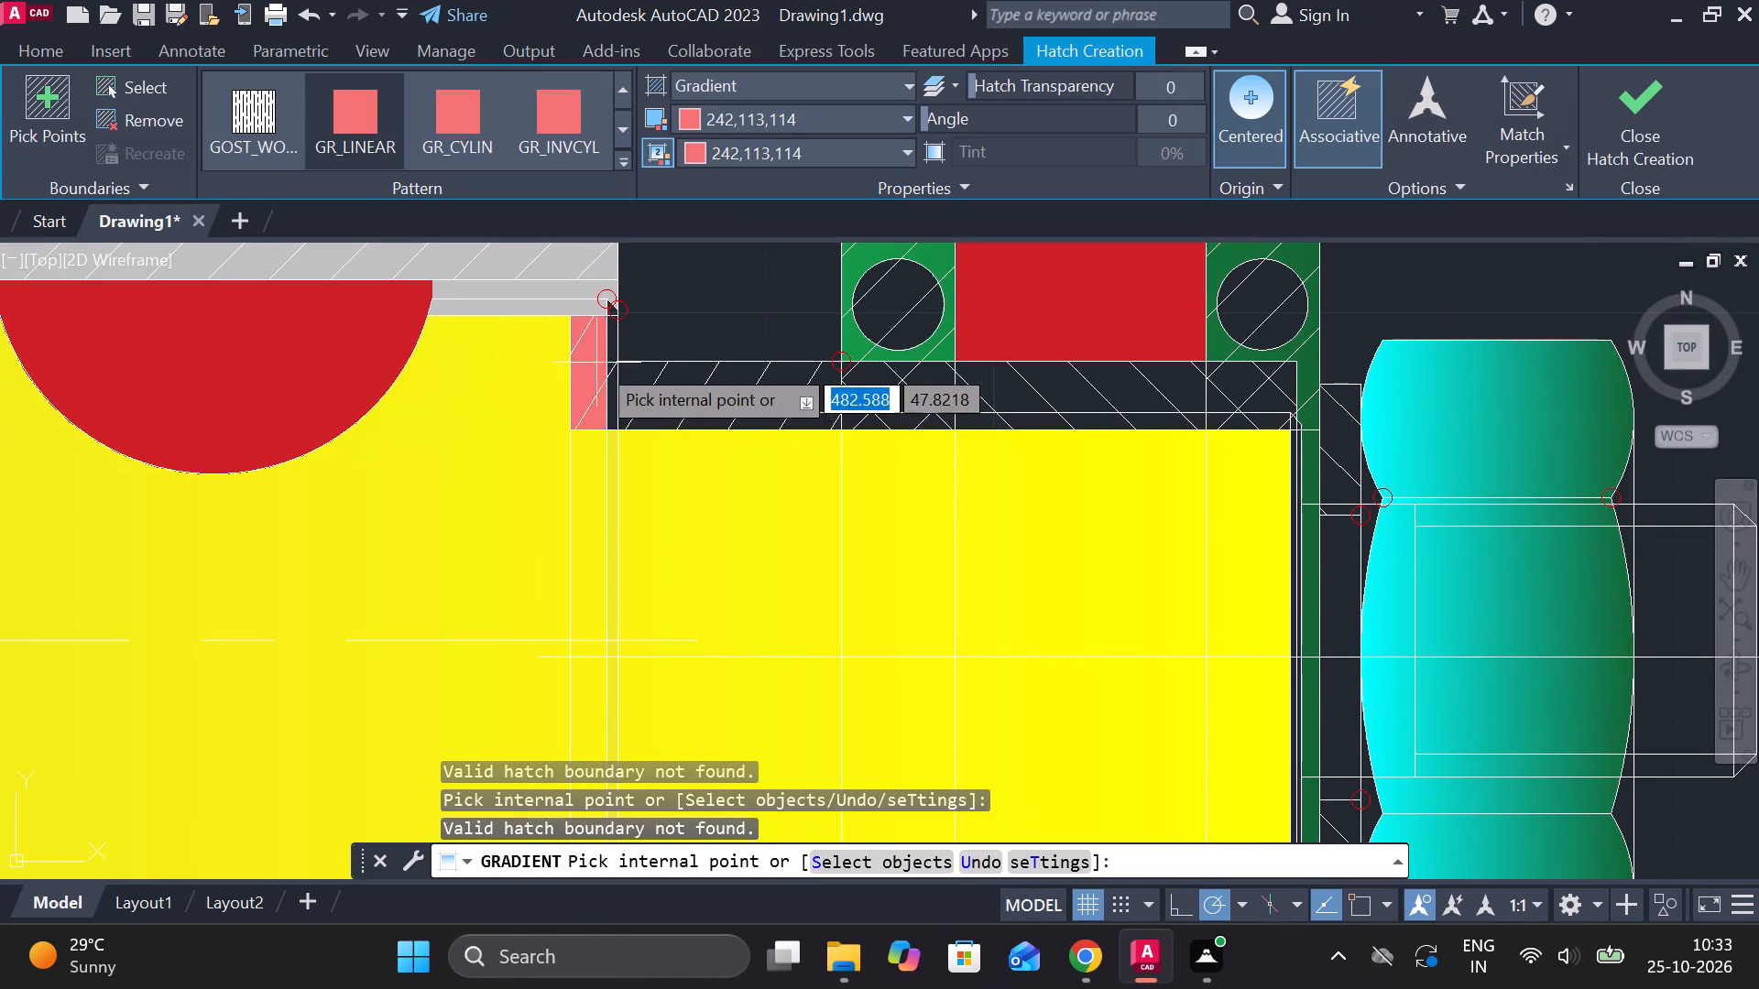
click(596, 363)
click(613, 352)
scroll(607, 316, up, 3)
click(609, 312)
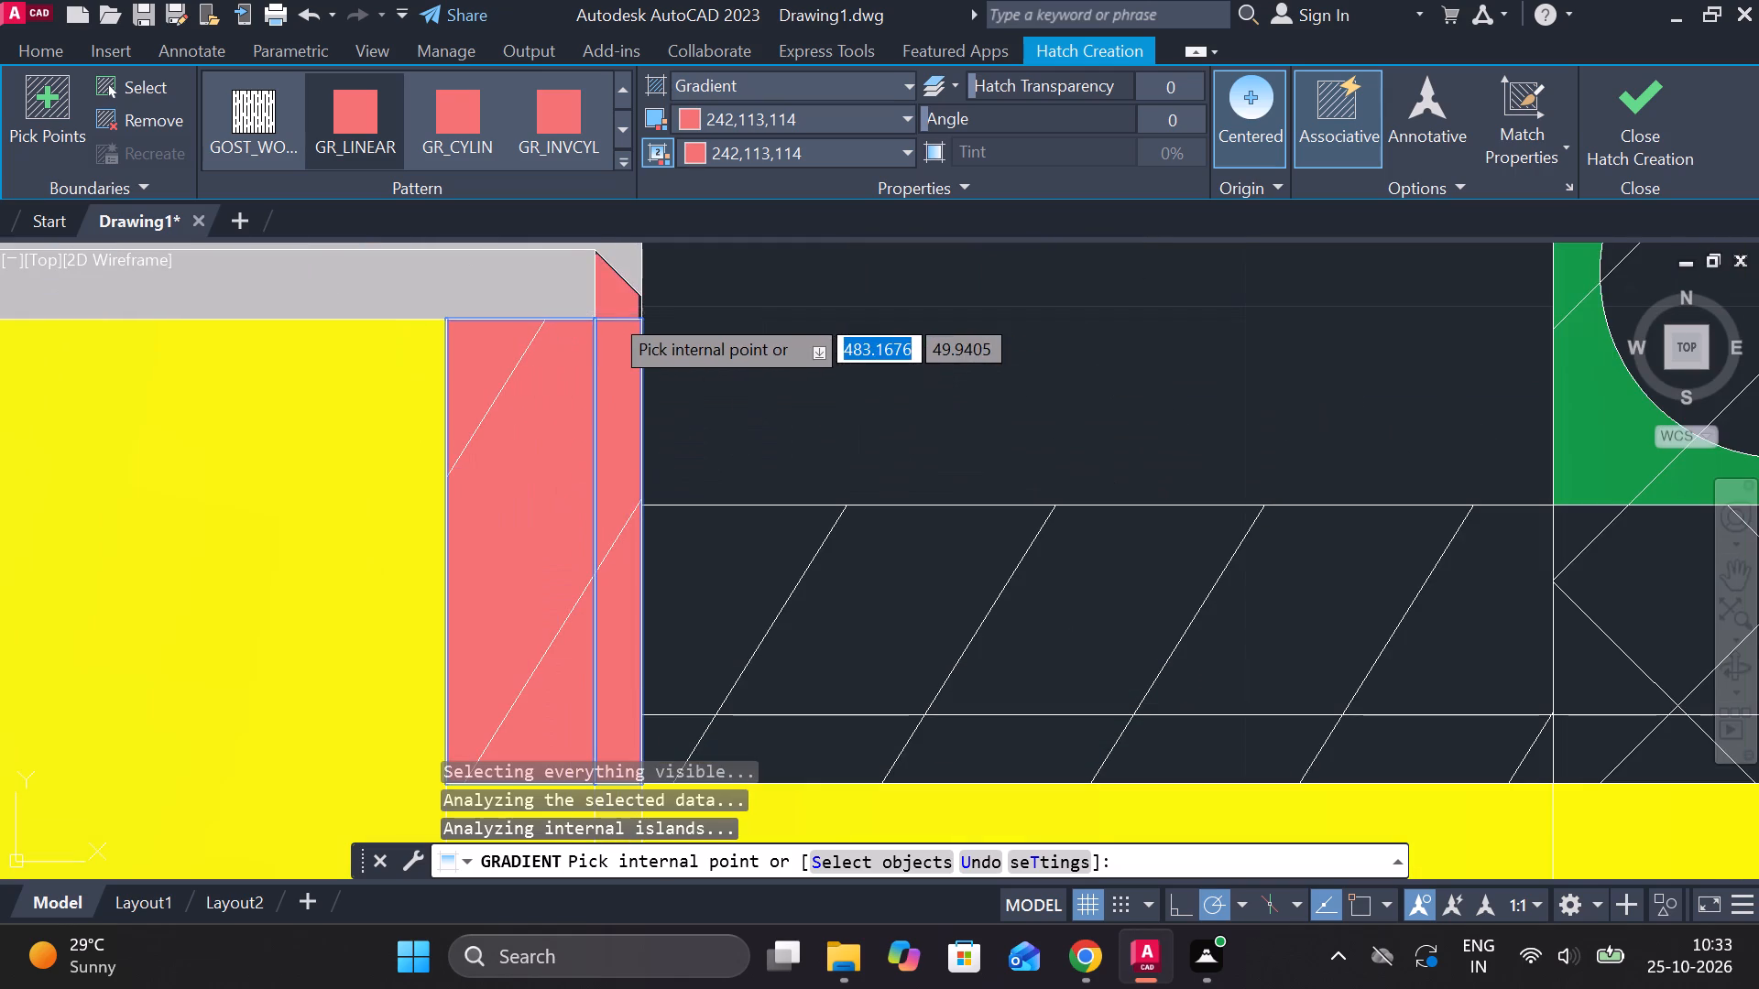
click(715, 555)
scroll(716, 555, down, 2)
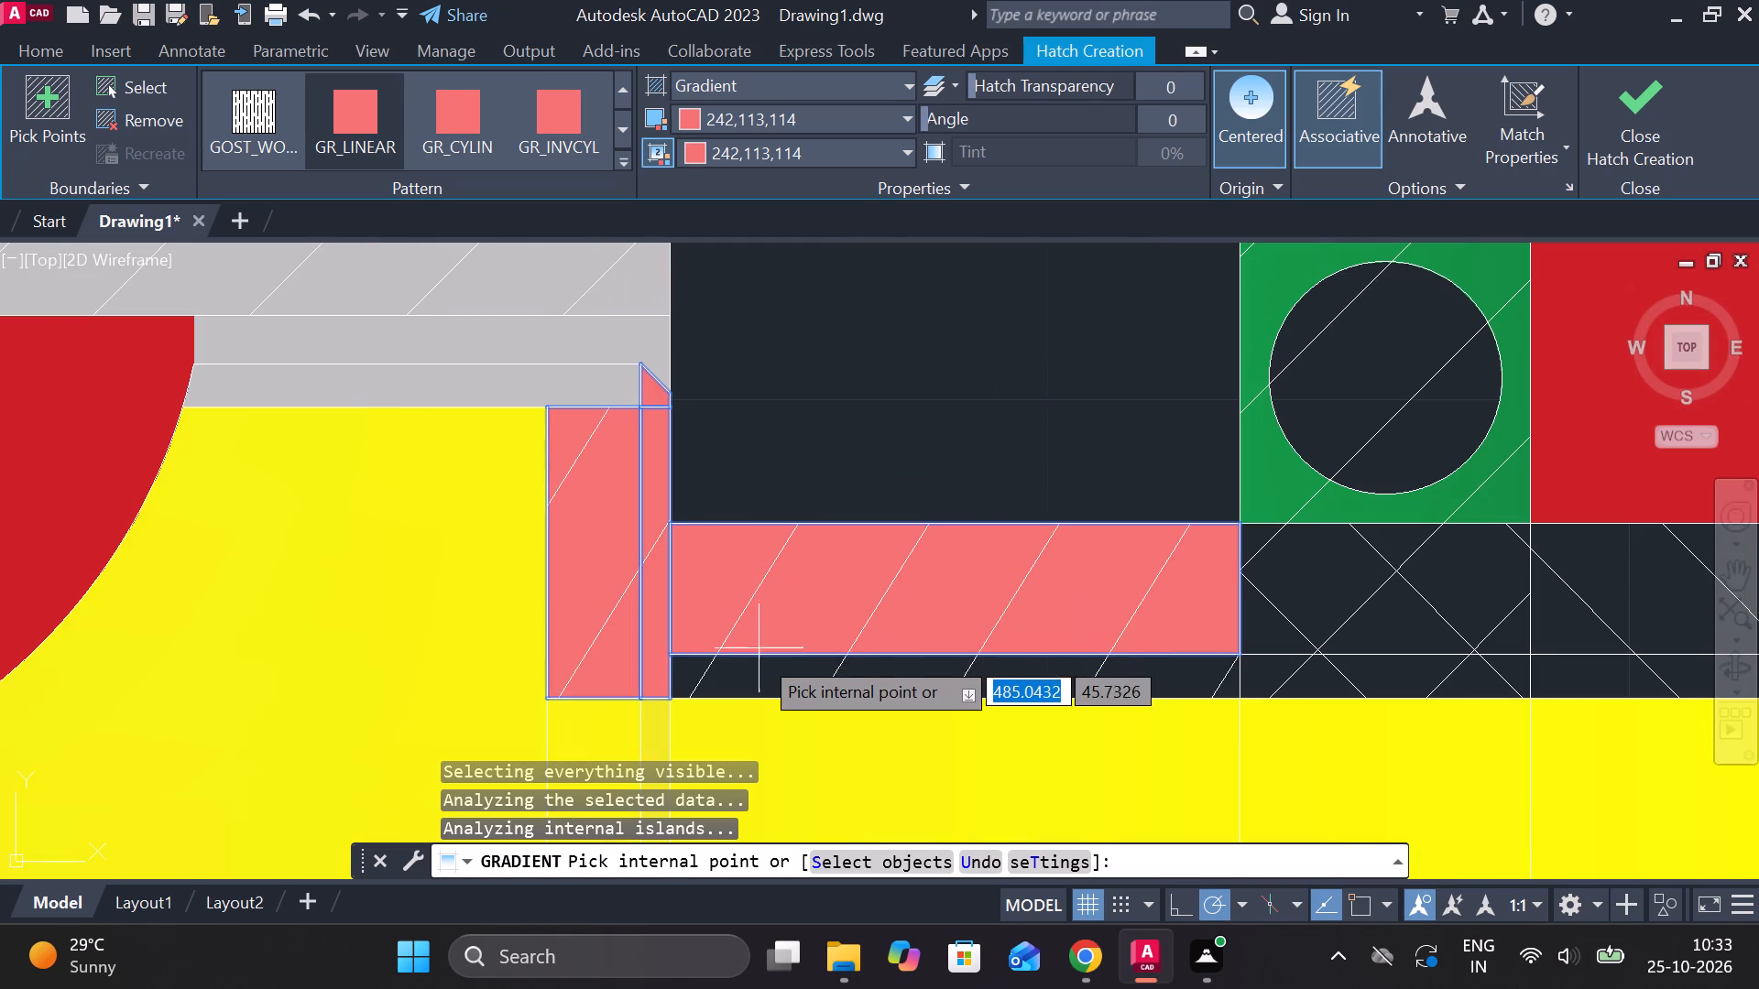
click(759, 666)
Fill the rest of the bushing's upper wall with the same pink gradient, including the small chamfer pieces at the shaft's end, and finish the fill.
click(1313, 604)
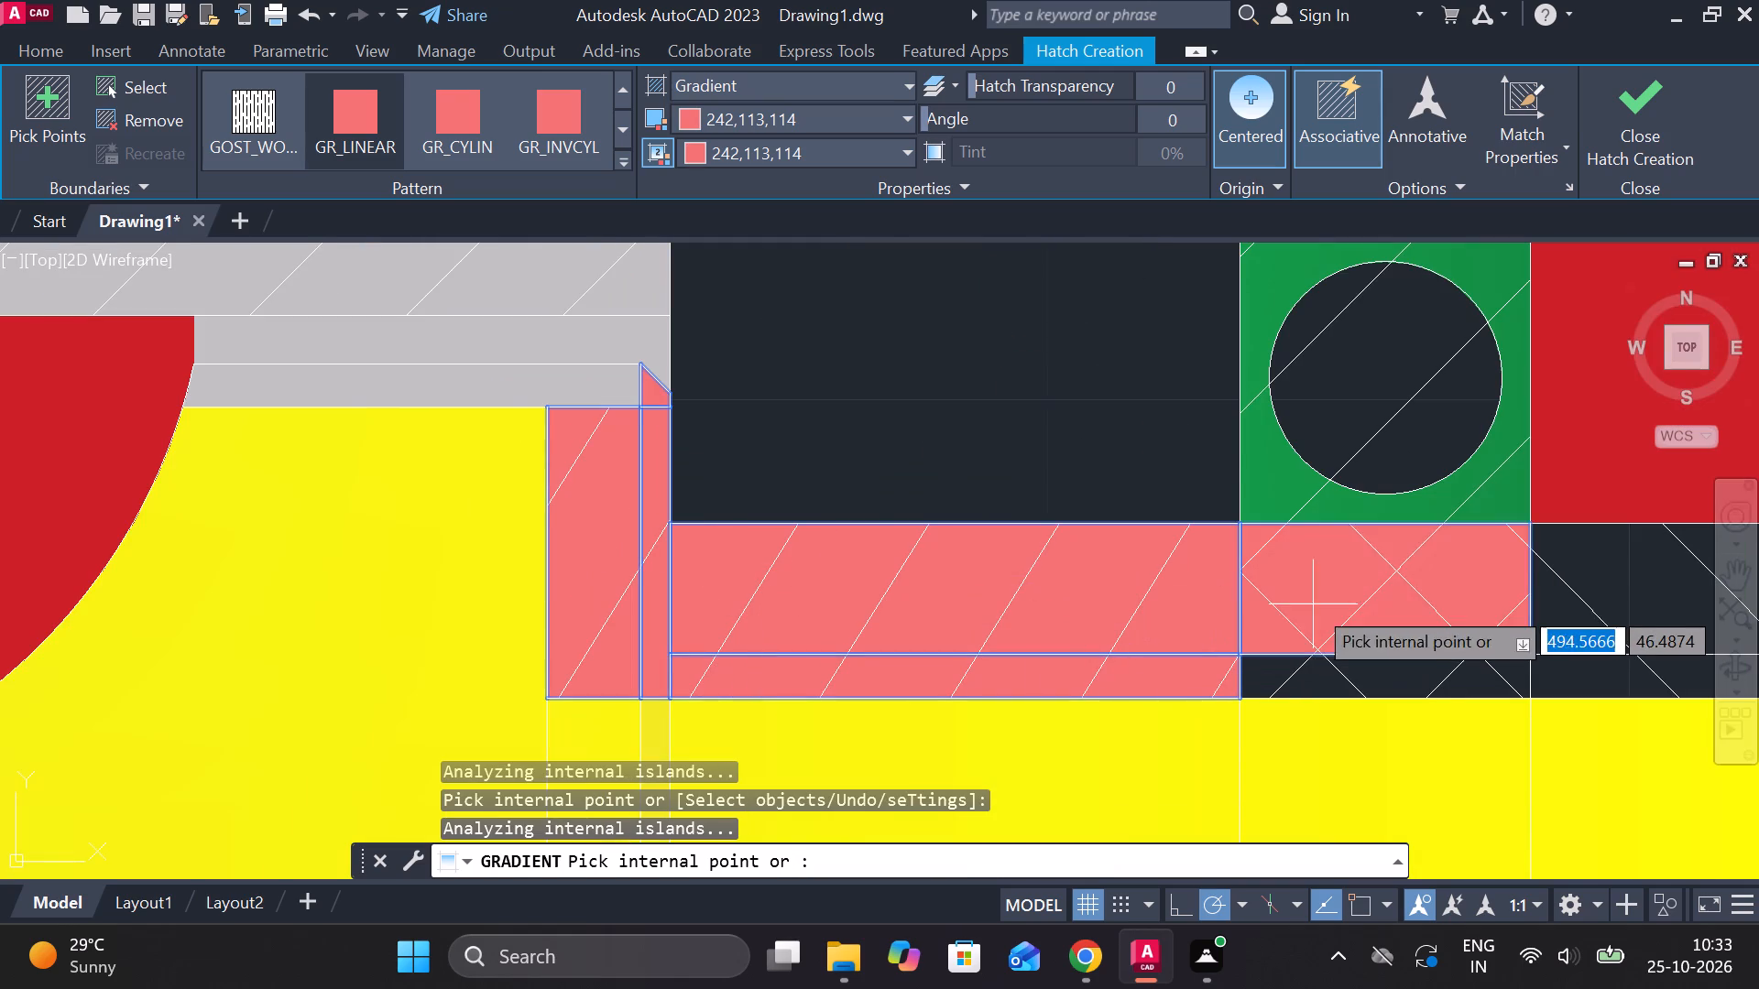
middle_drag(1306, 604, 909, 575)
scroll(1280, 604, down, 1)
click(958, 619)
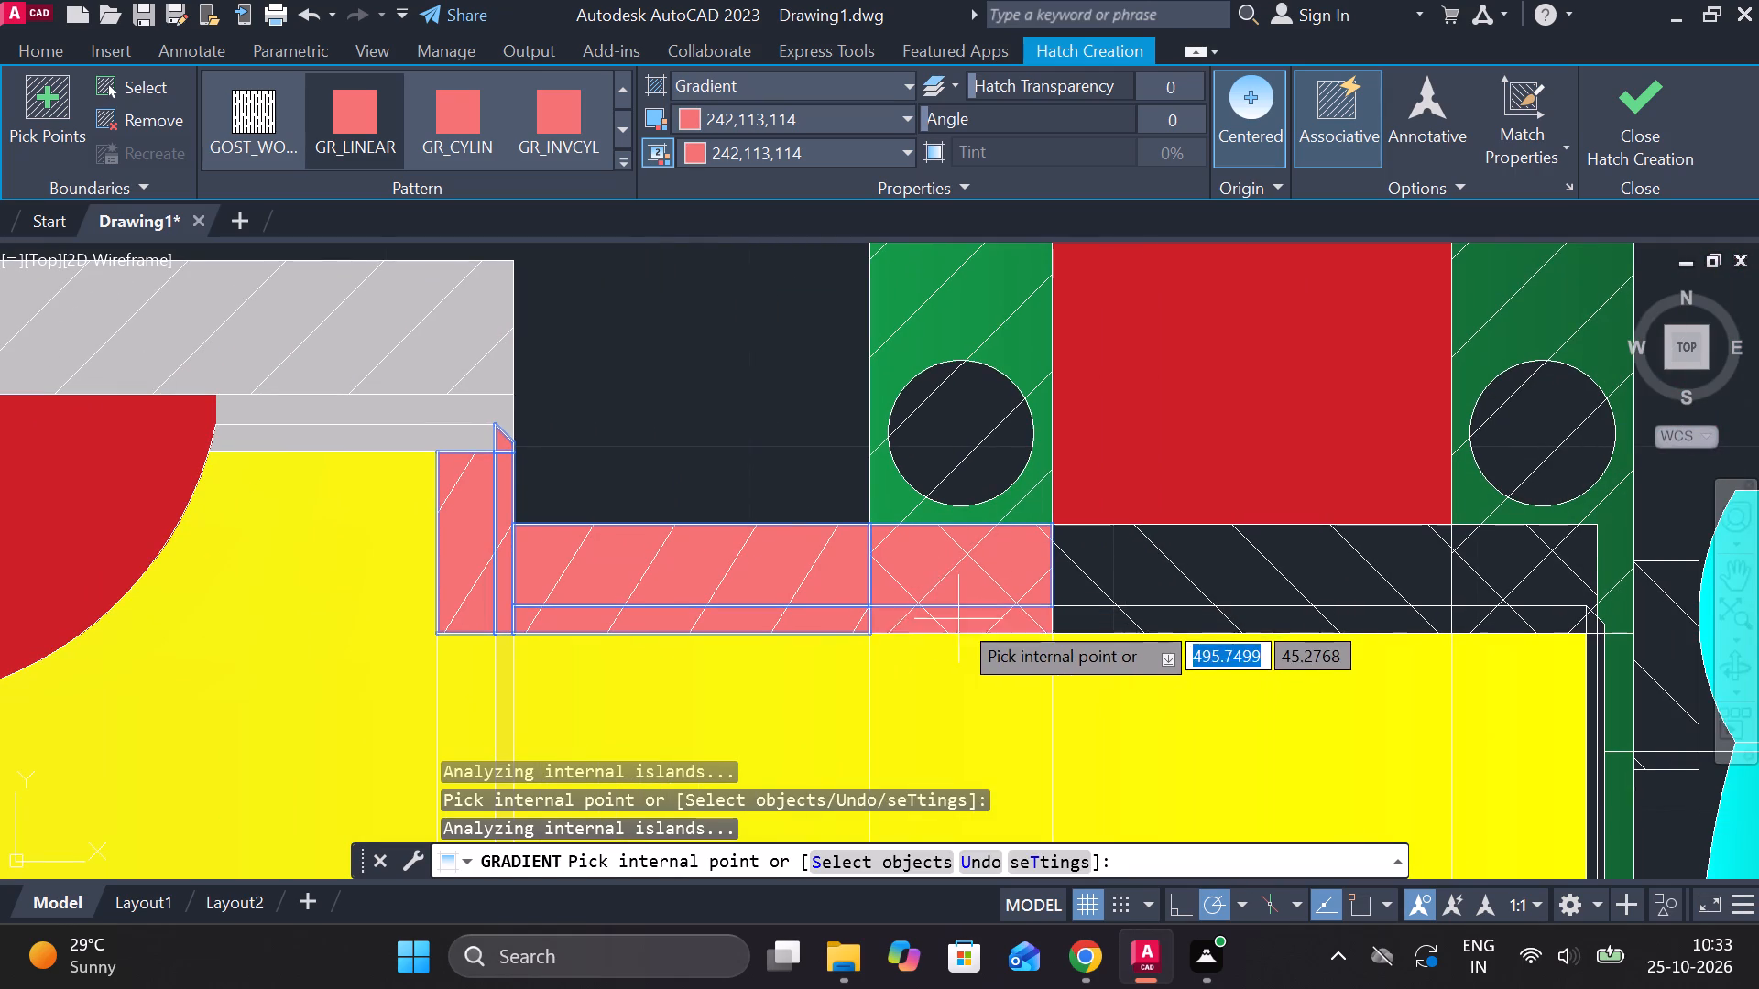
click(1190, 550)
click(1198, 616)
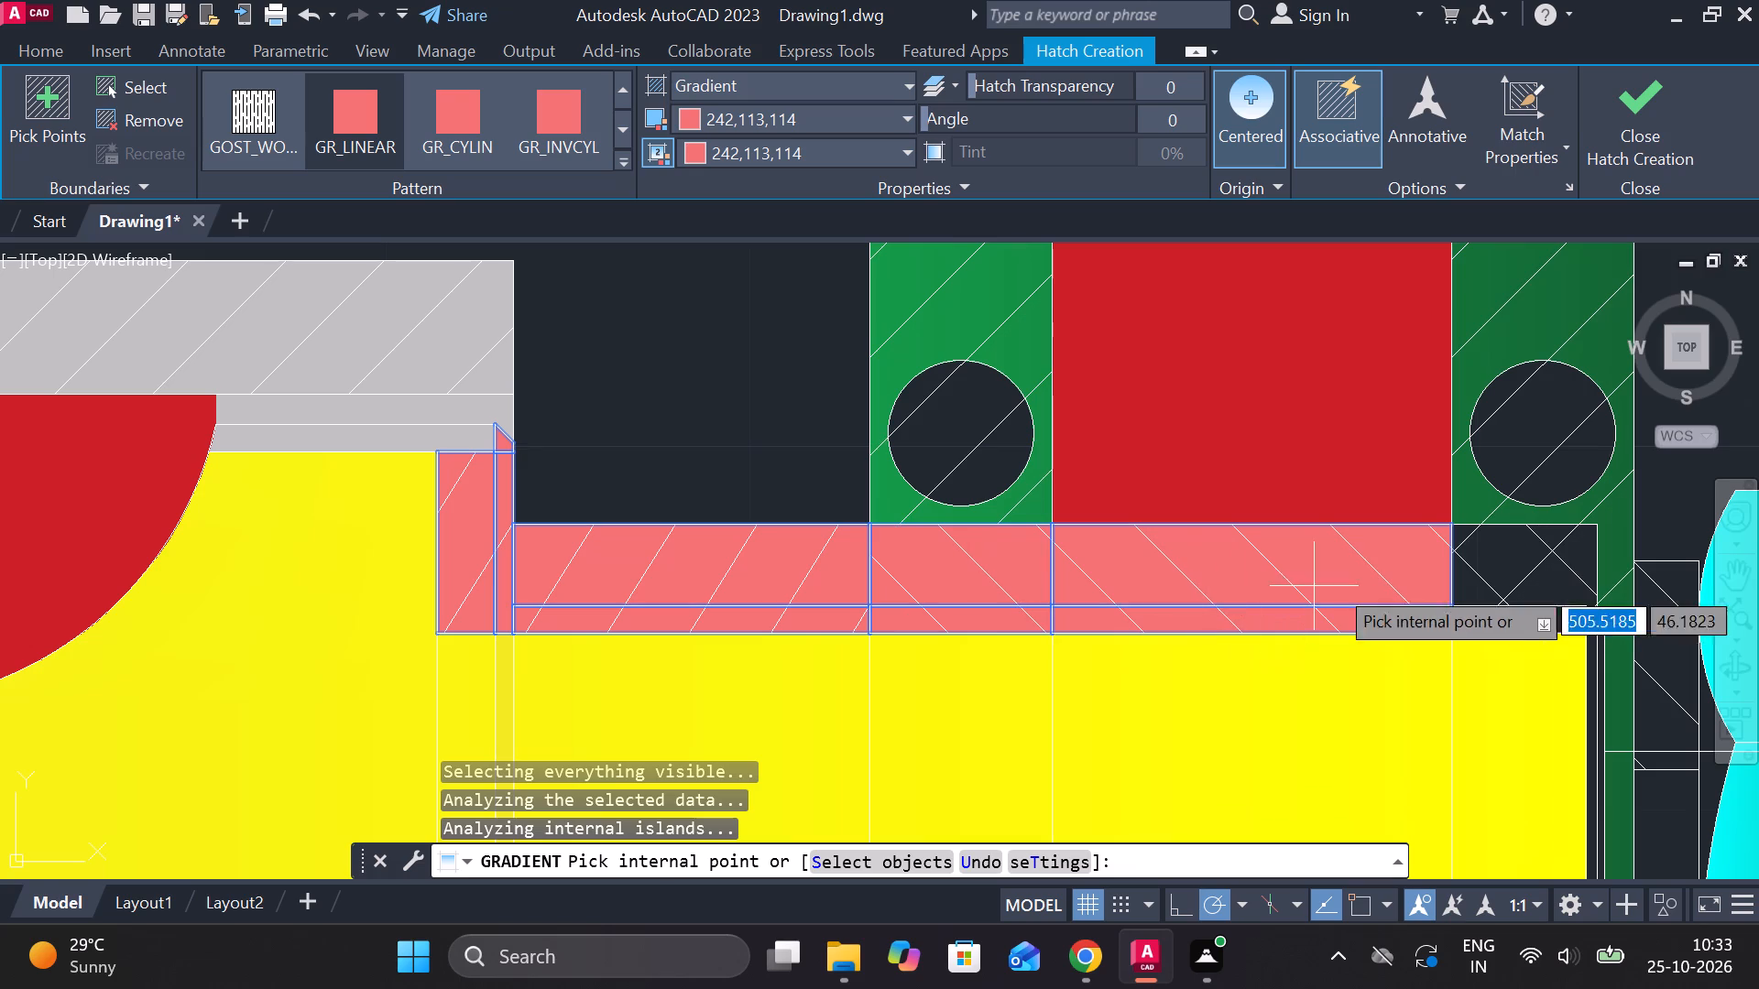
click(1502, 550)
middle_drag(1498, 572, 1266, 573)
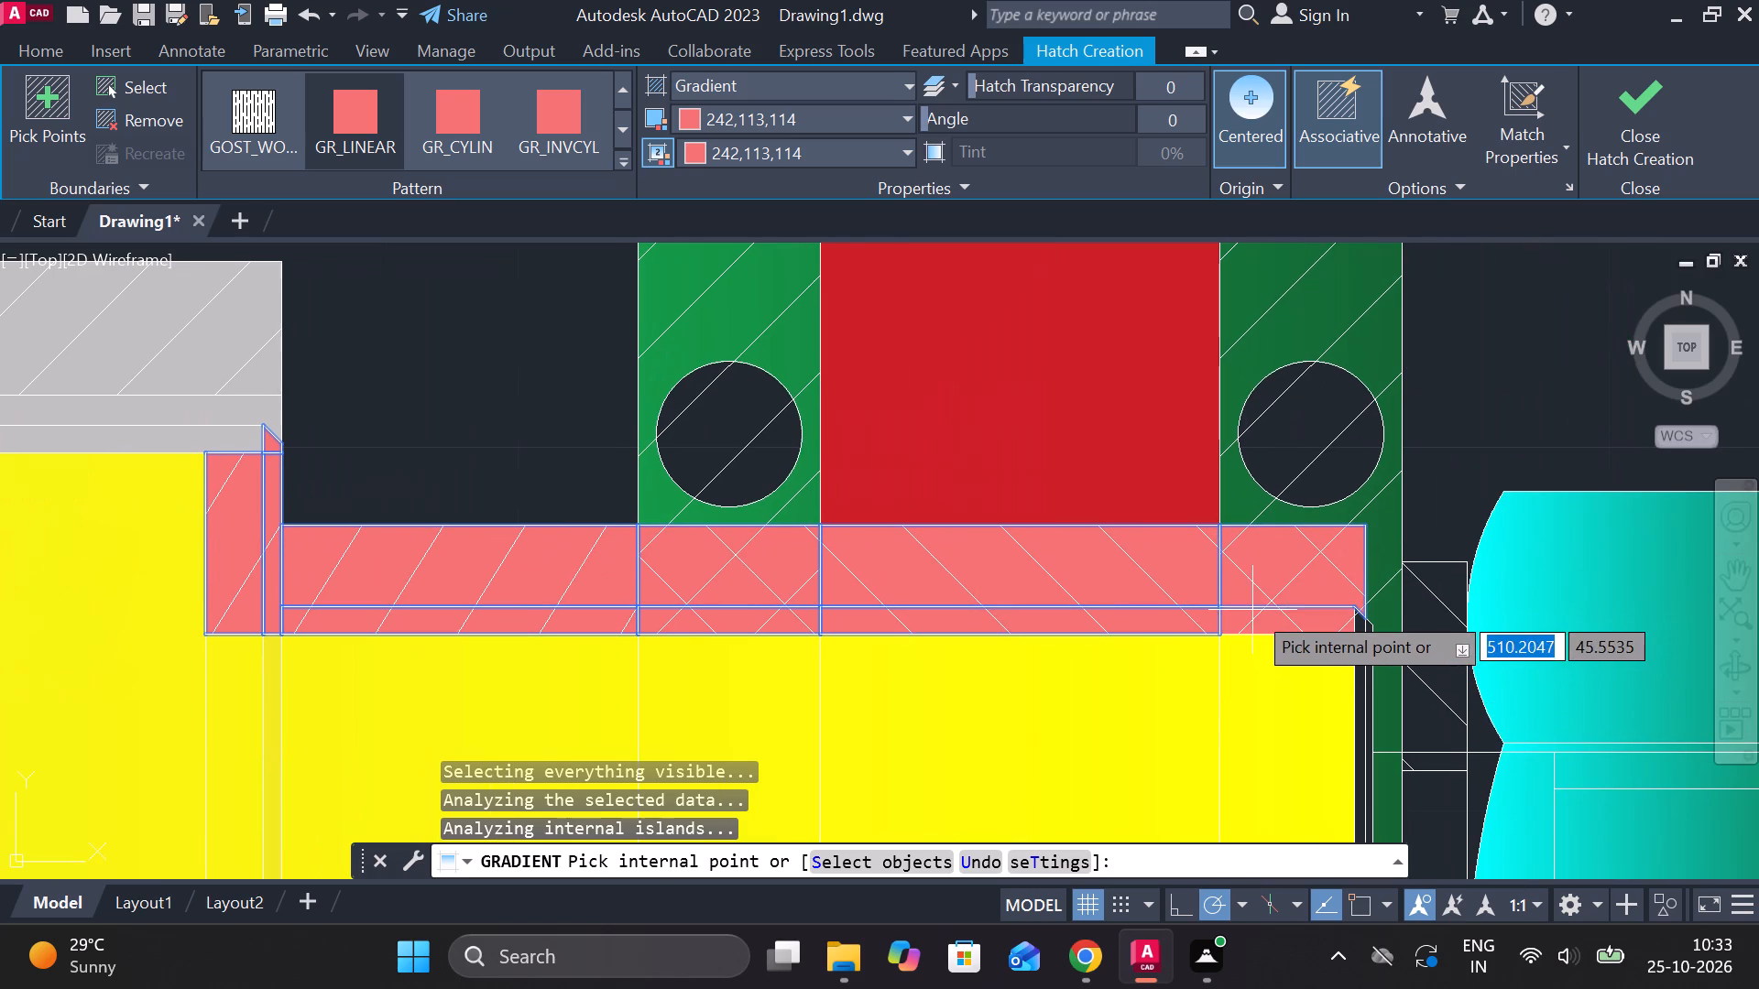
click(1255, 610)
scroll(1364, 637, up, 2)
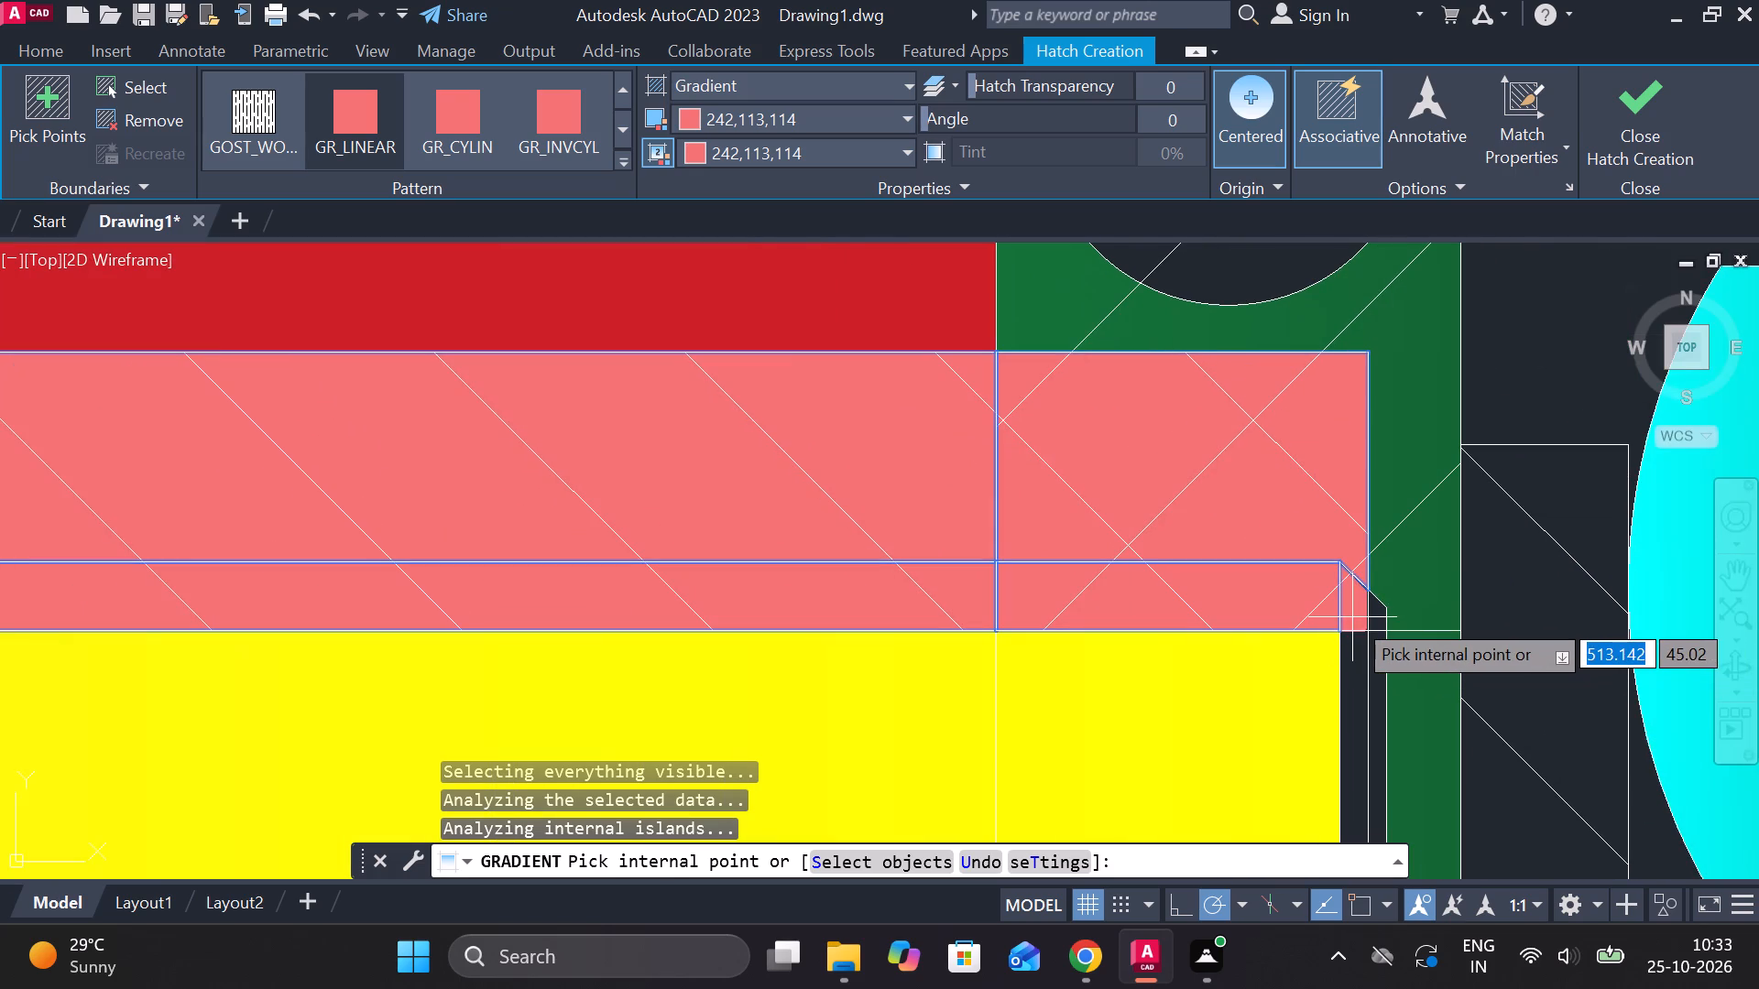
click(1352, 617)
click(1382, 613)
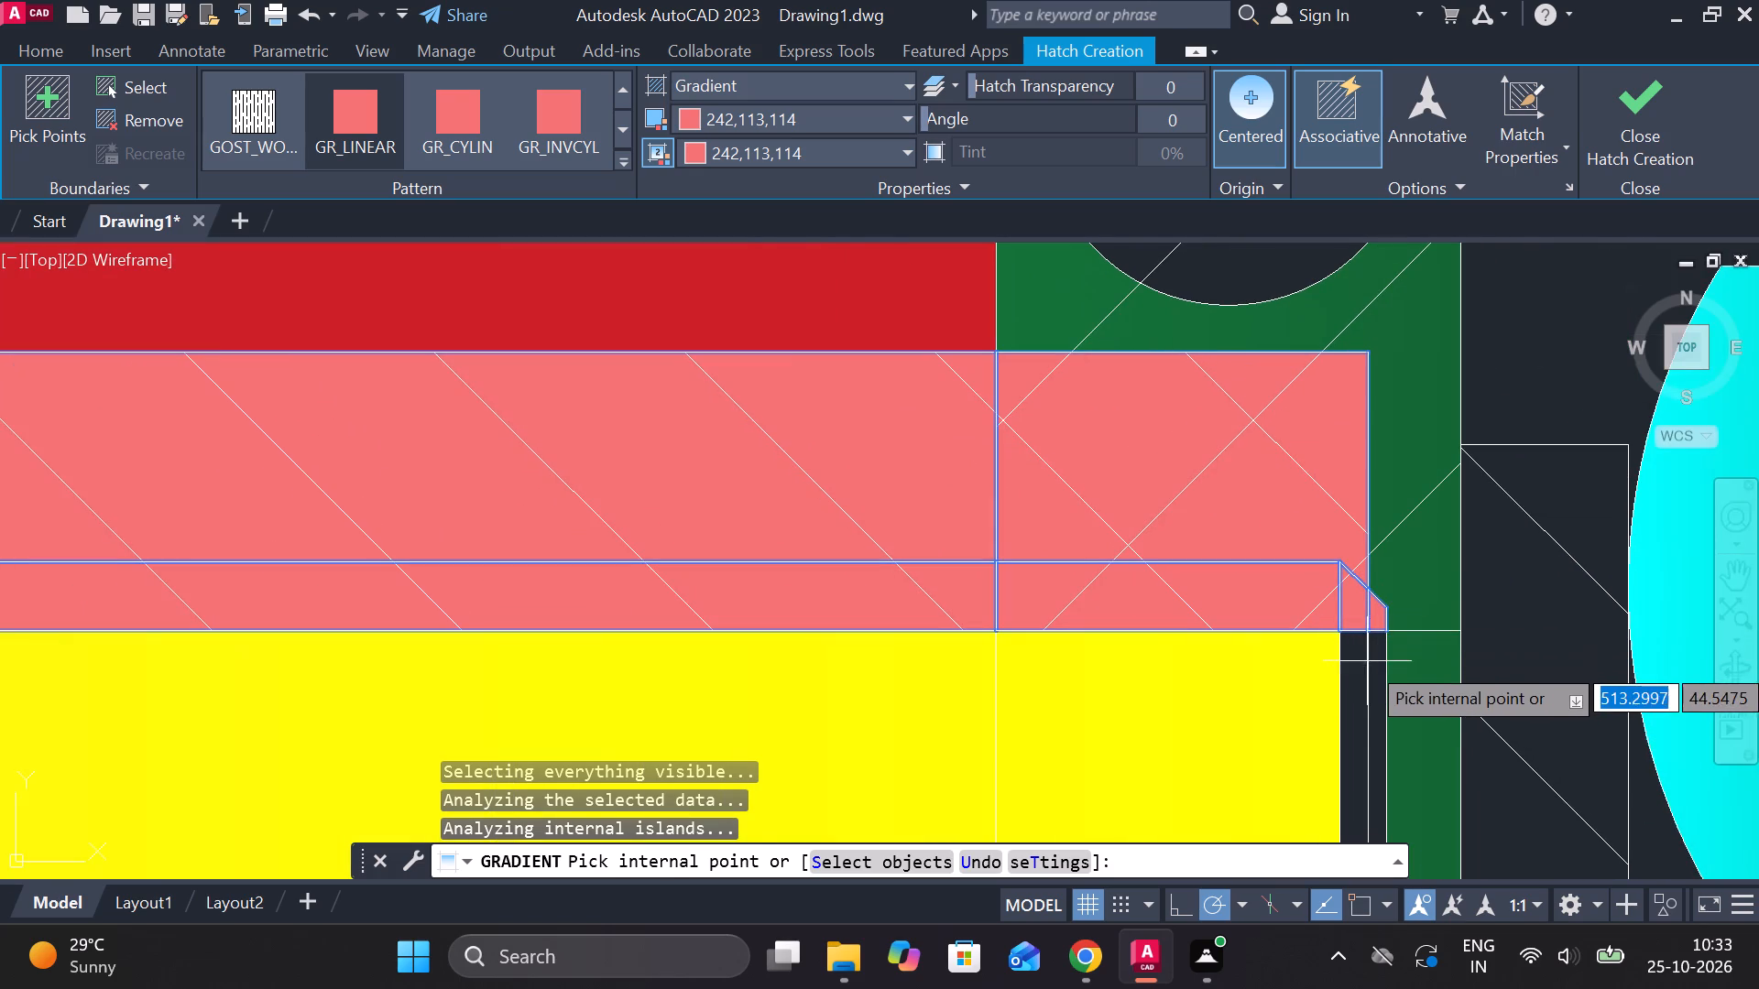
click(1360, 650)
click(1145, 510)
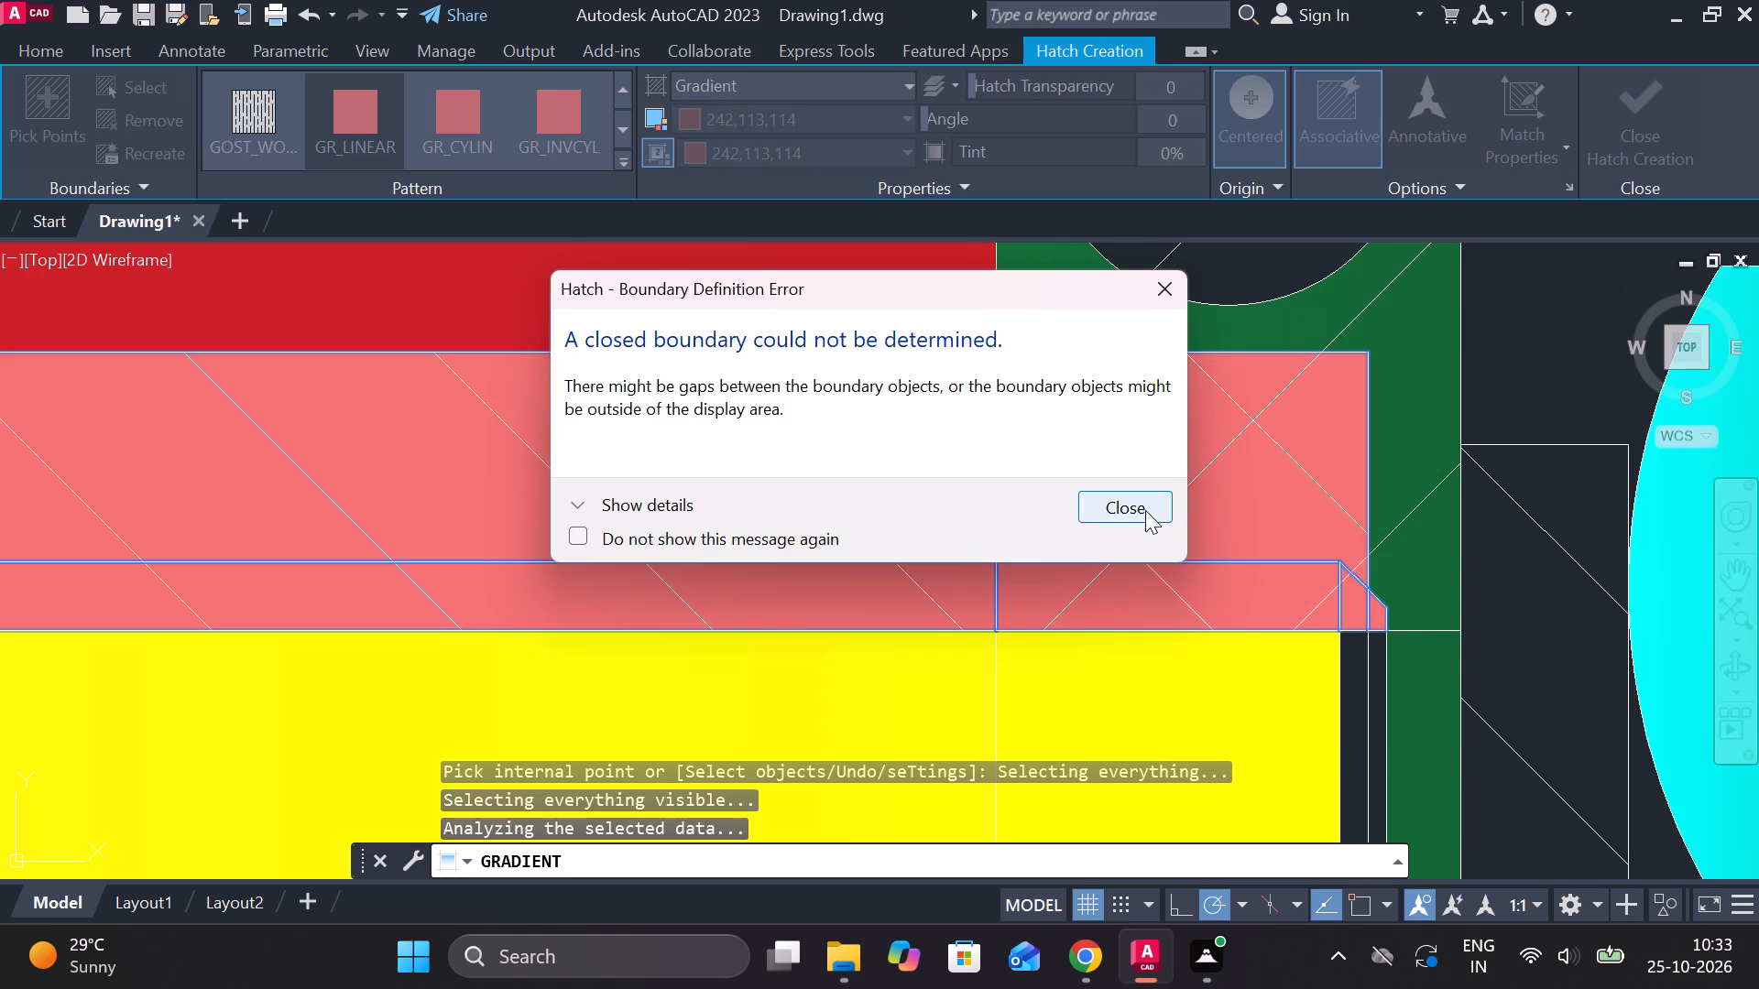
scroll(1145, 512, down, 3)
scroll(1190, 599, down, 2)
middle_drag(1435, 599, 1371, 563)
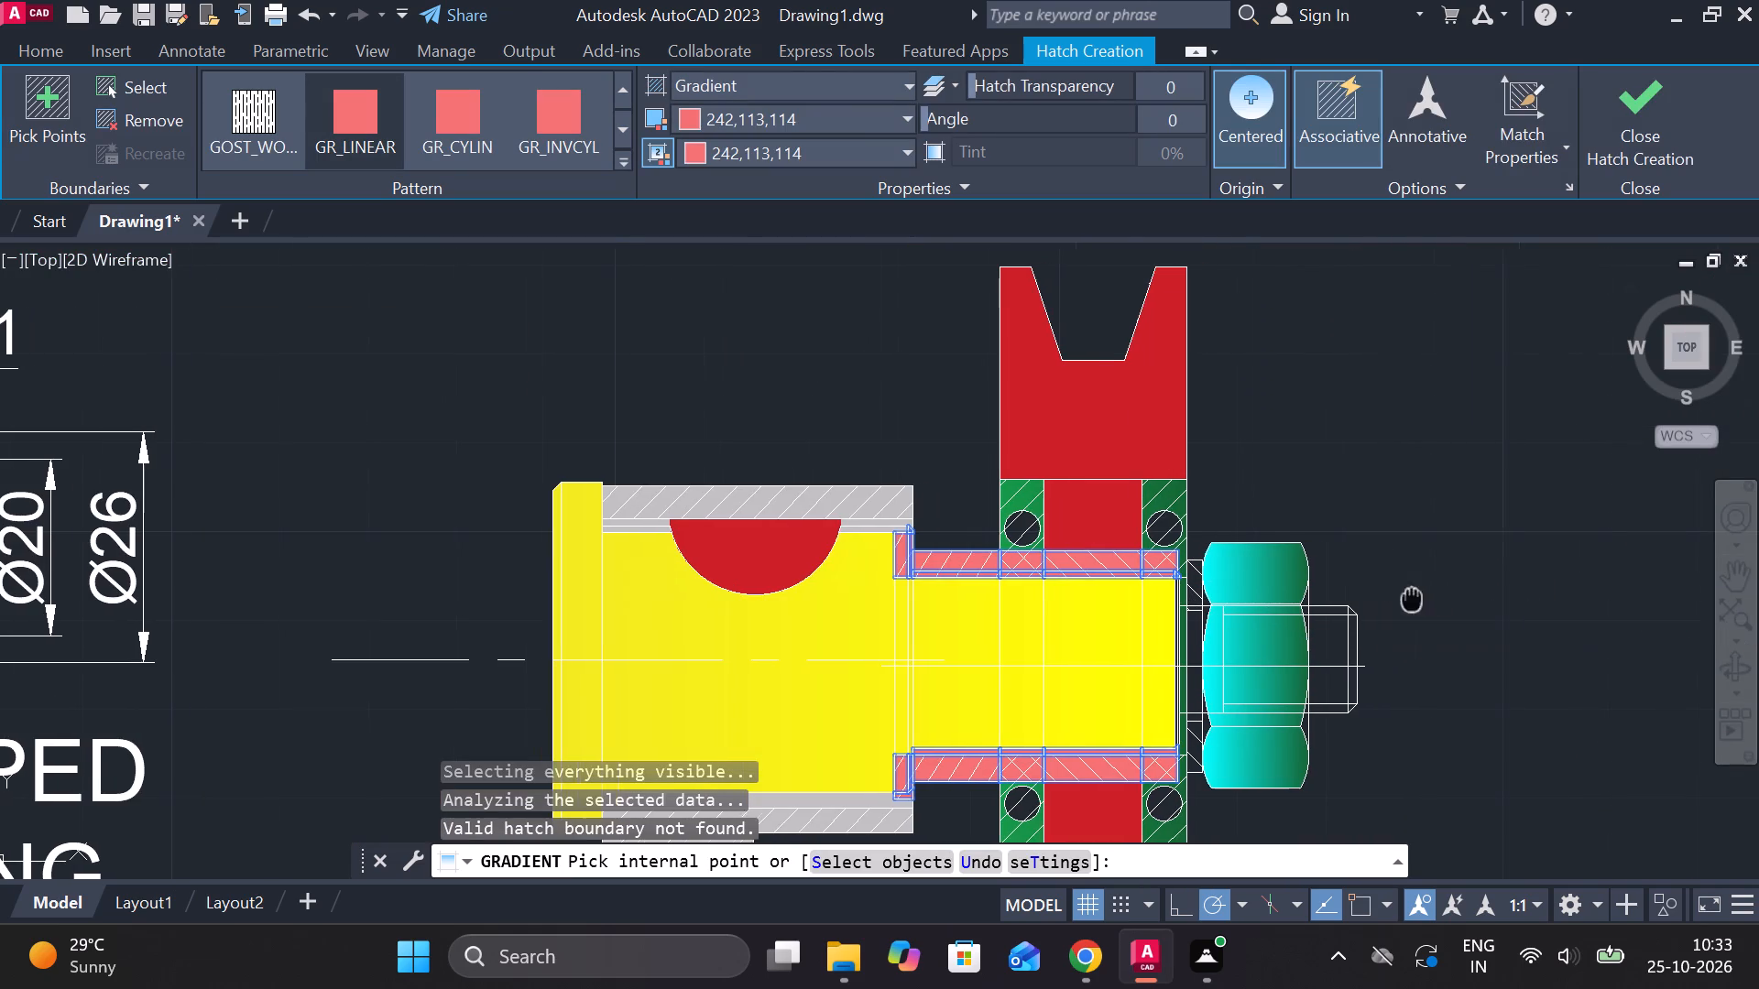
middle_drag(1371, 563, 1318, 474)
click(1619, 136)
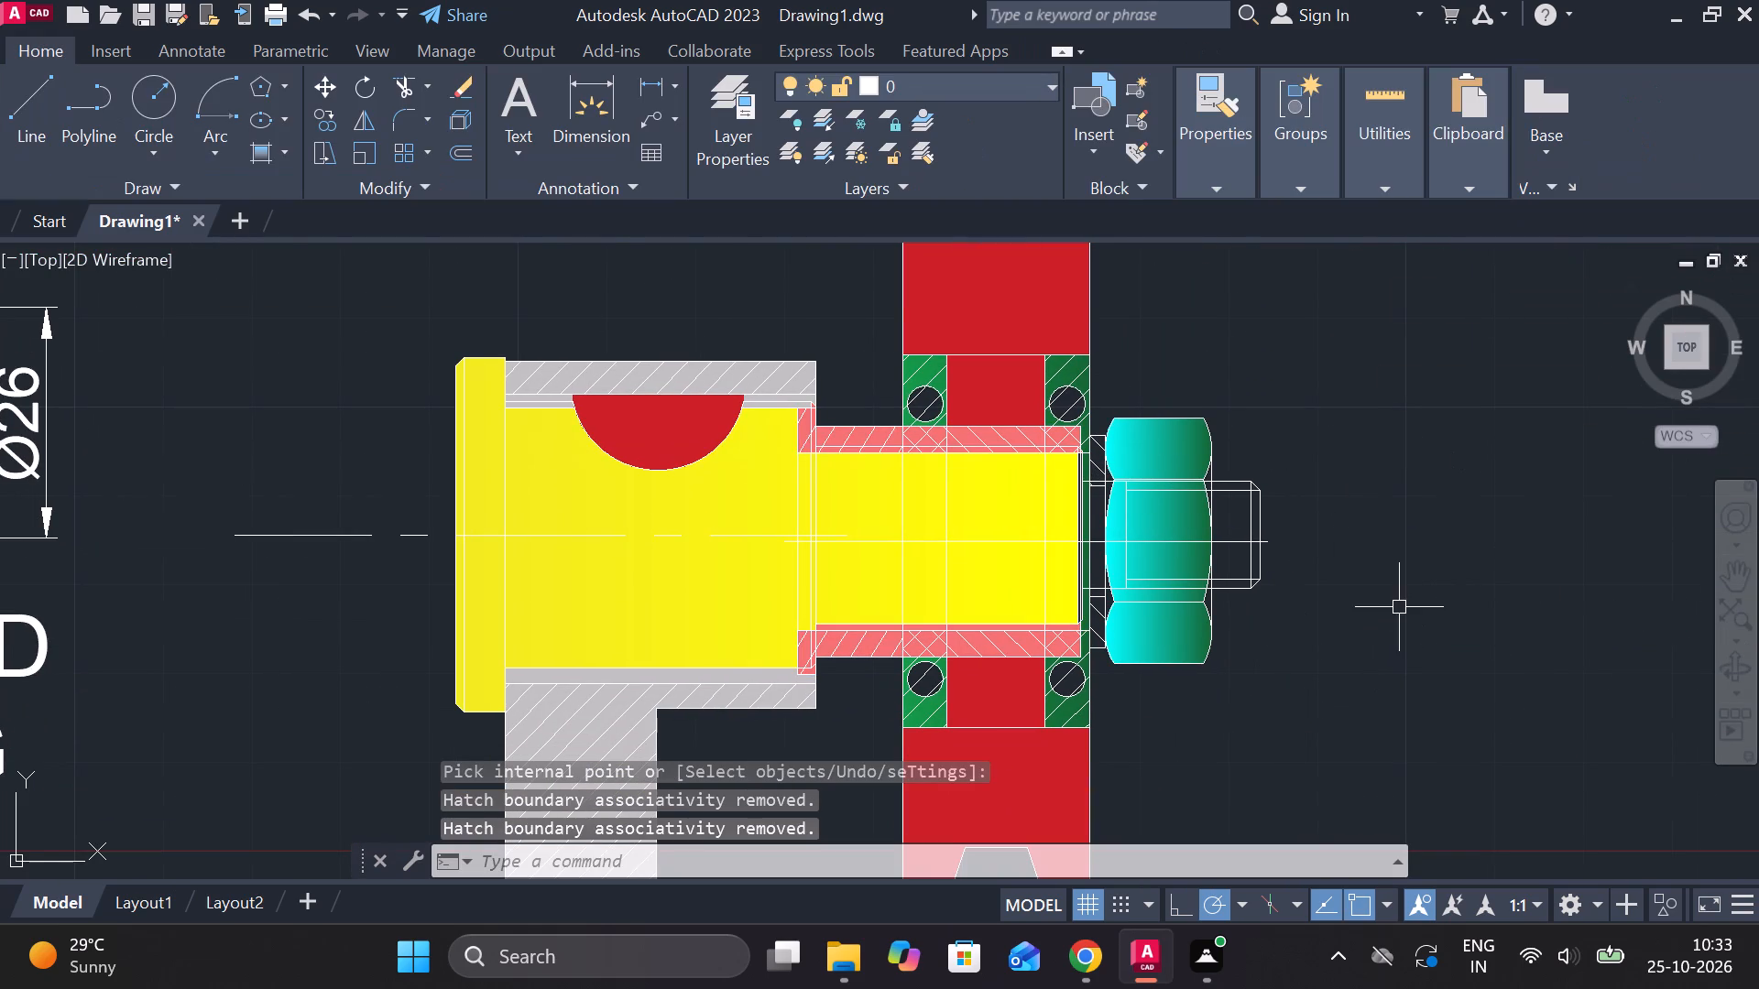
key(Escape)
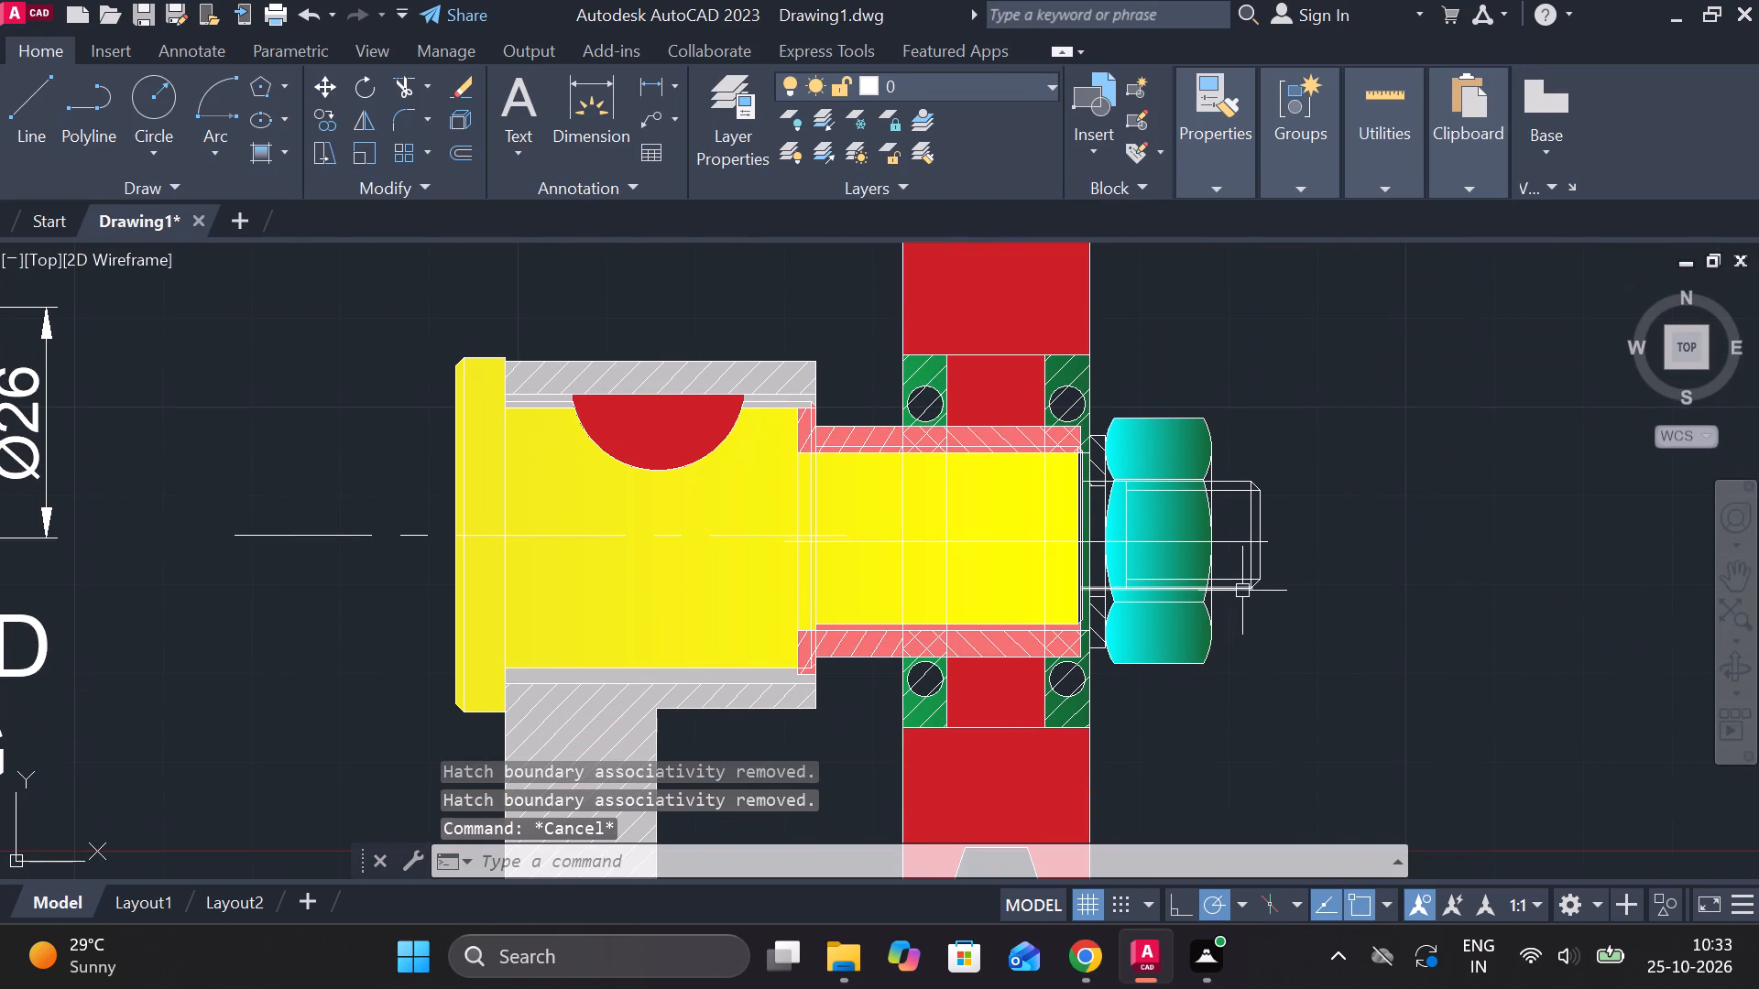
Fill the main area and end strip of the shaft's threaded end beyond the nut with a GR_CYLIN gradient of 88,186,72 and 241,235,31.
scroll(1242, 591, up, 1)
scroll(1300, 616, down, 1)
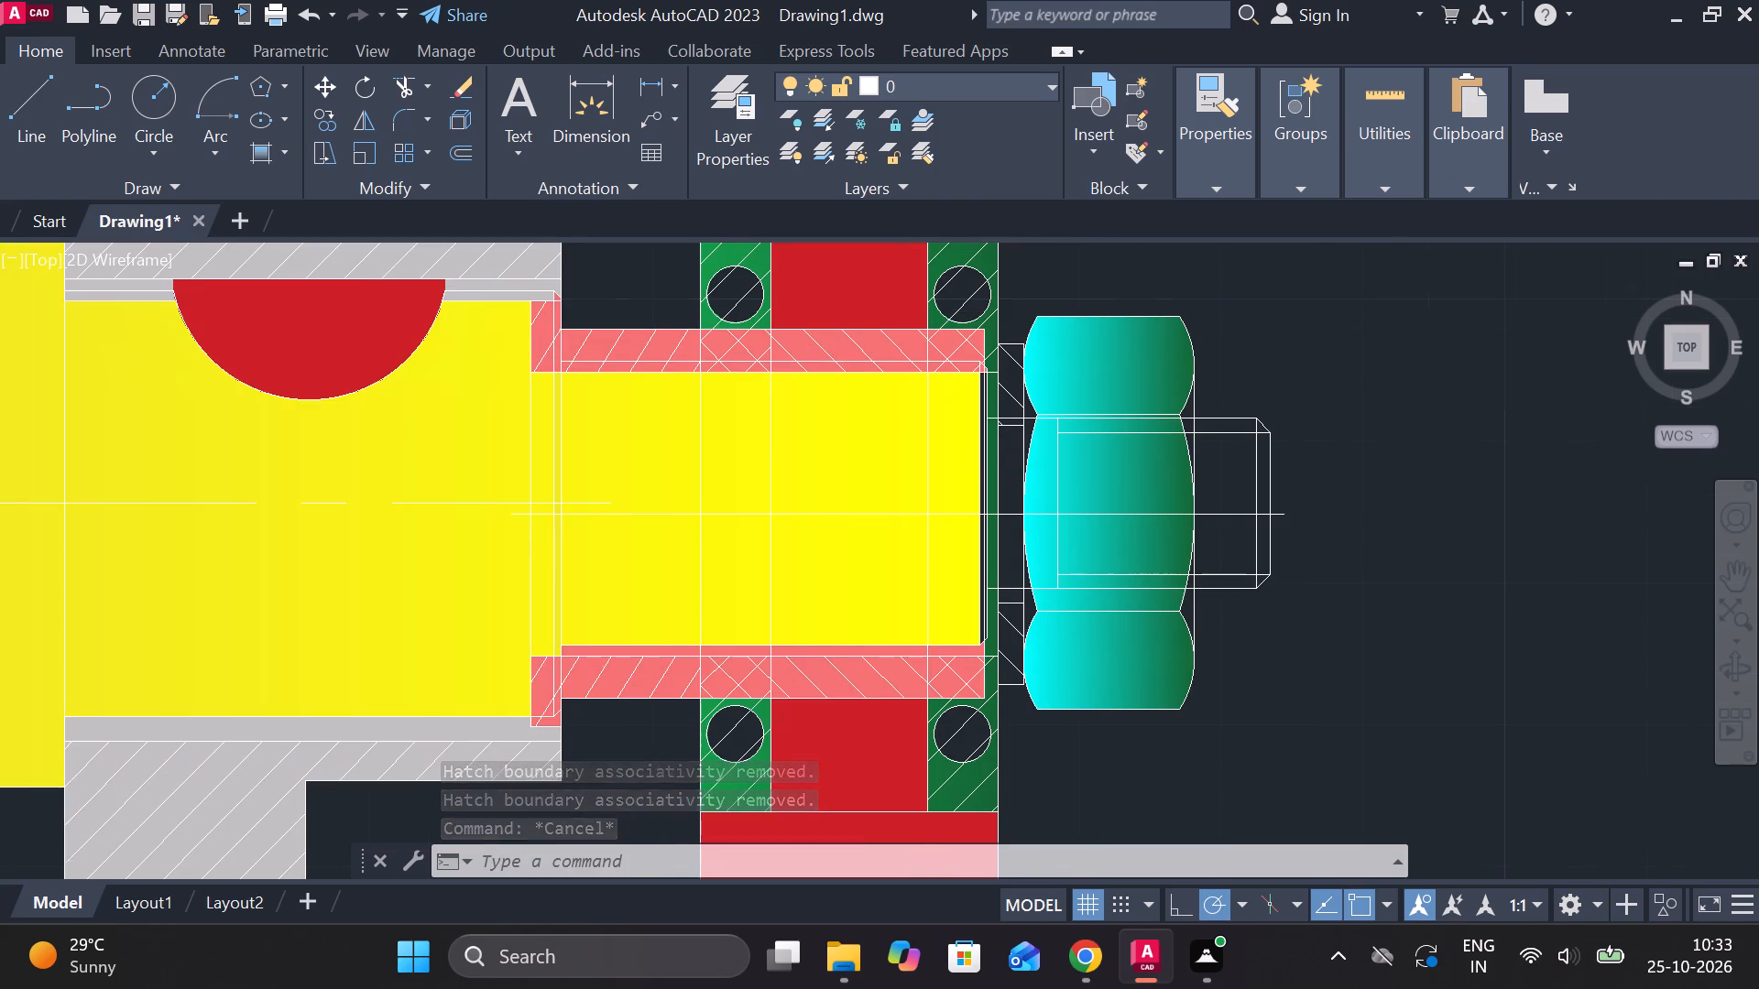
click(266, 140)
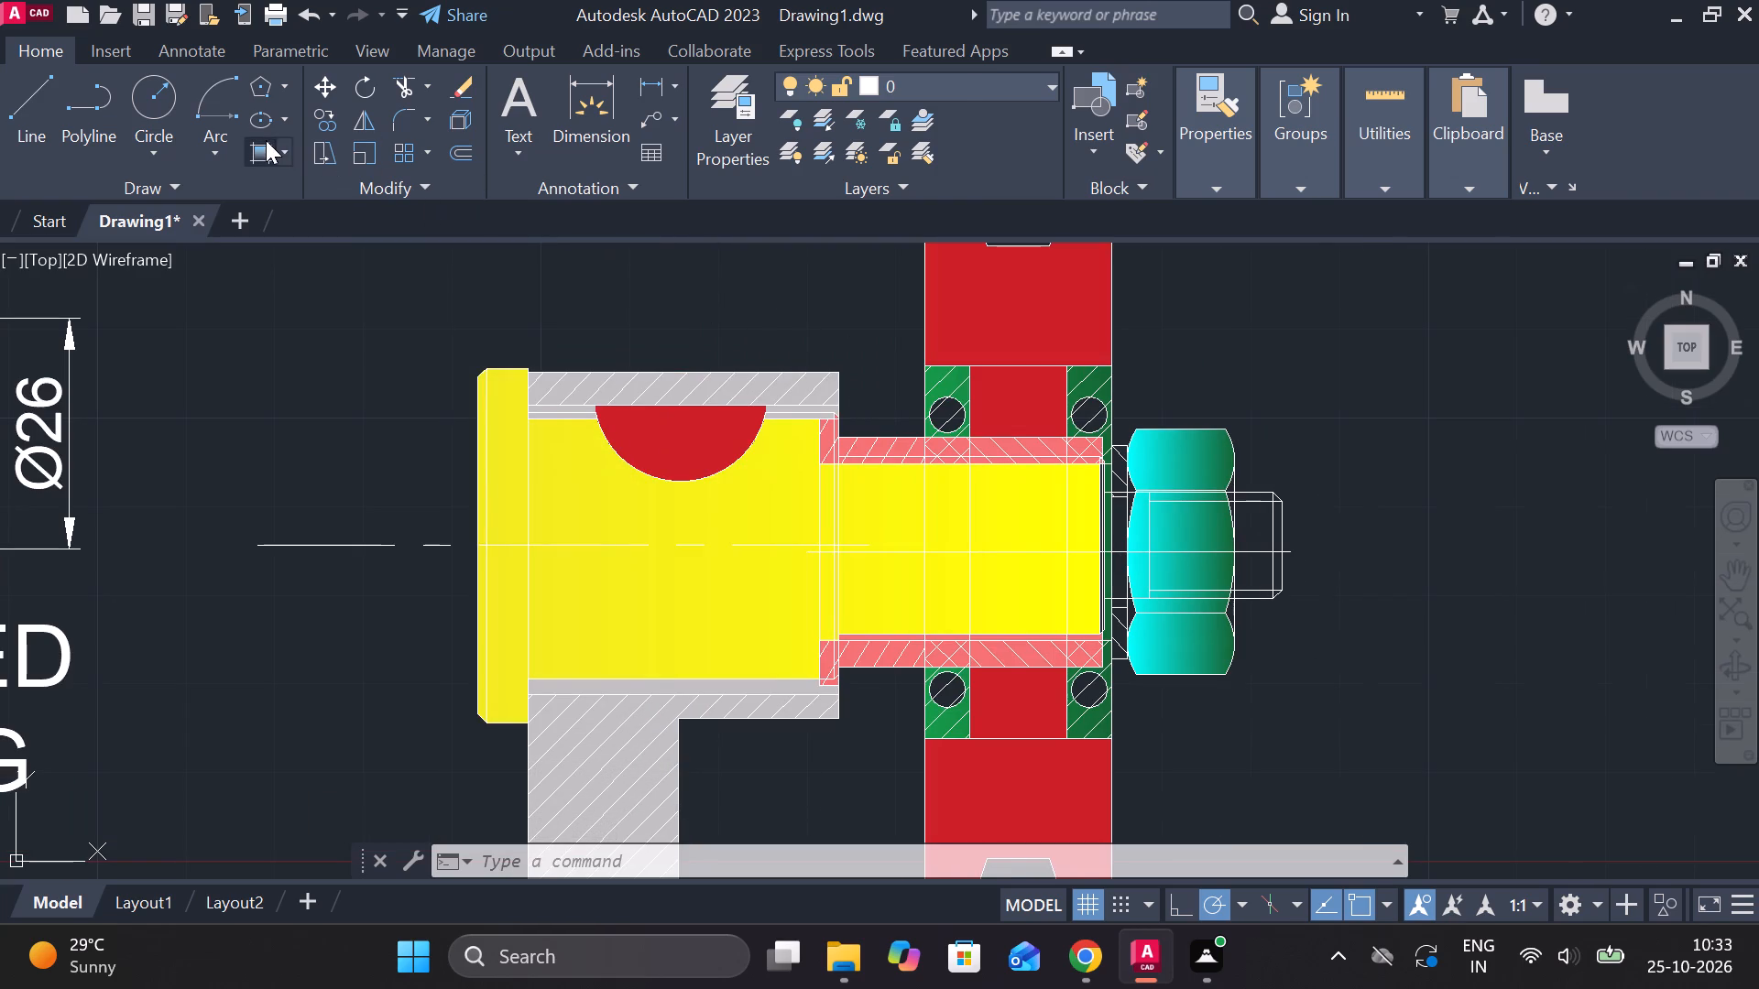
click(817, 117)
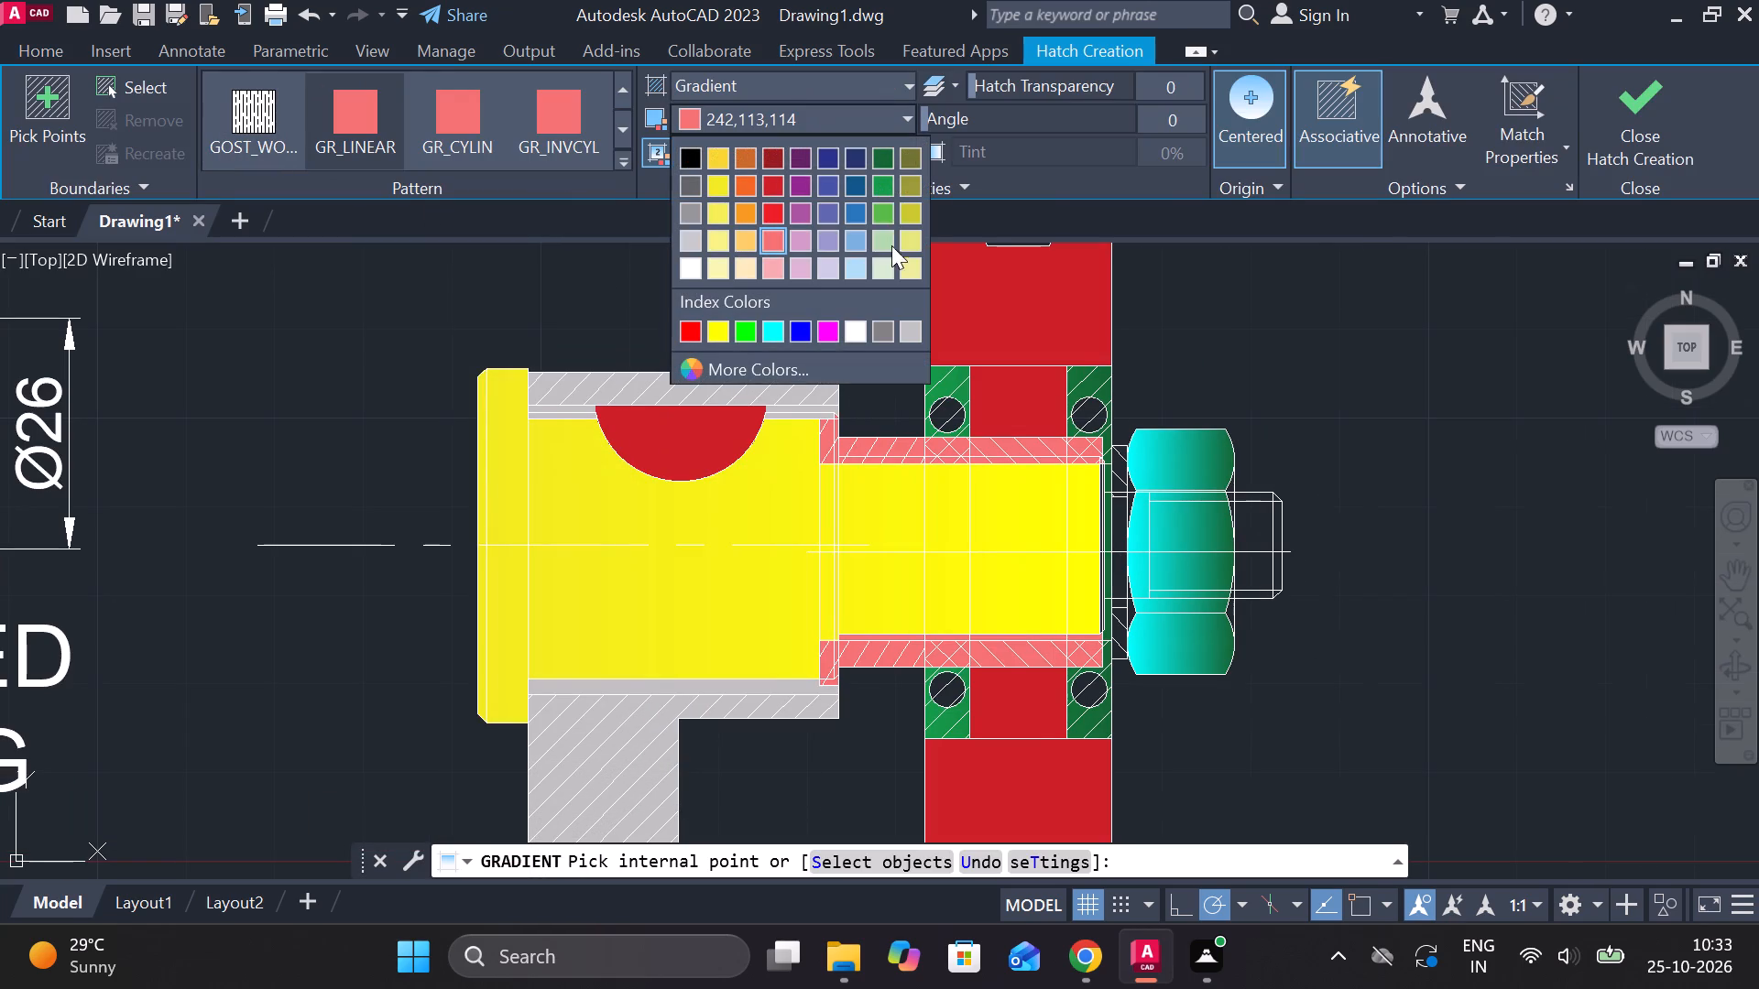
click(886, 206)
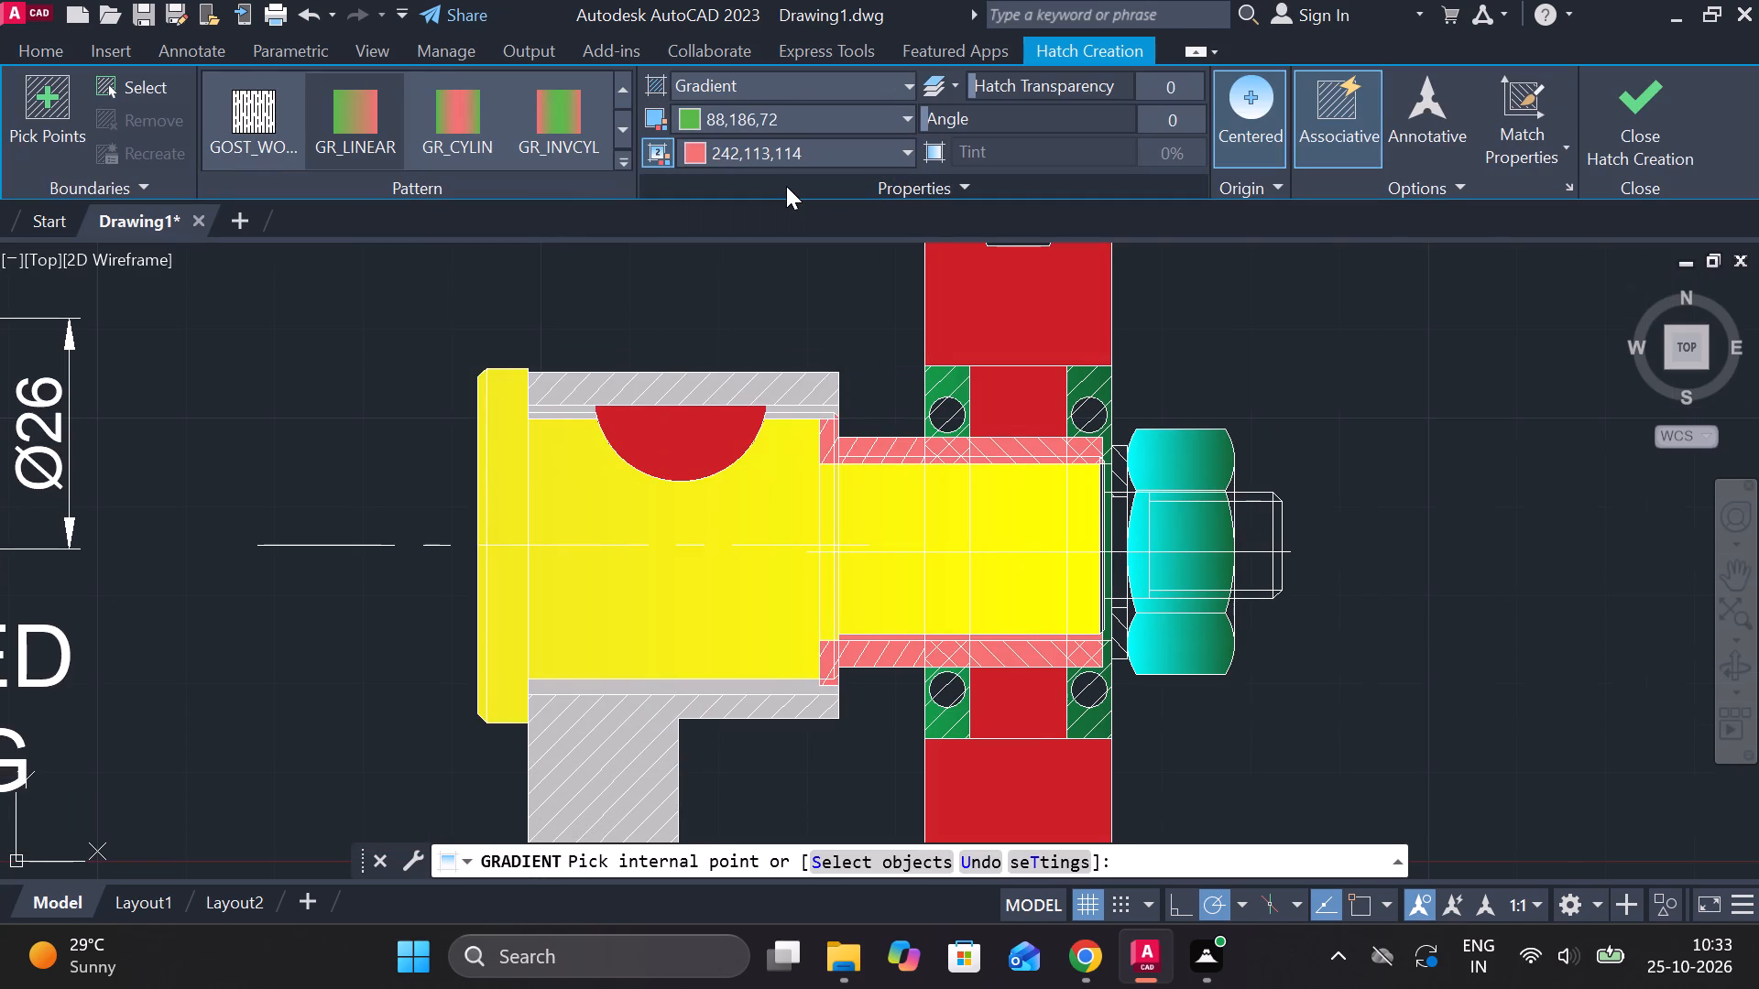
click(737, 146)
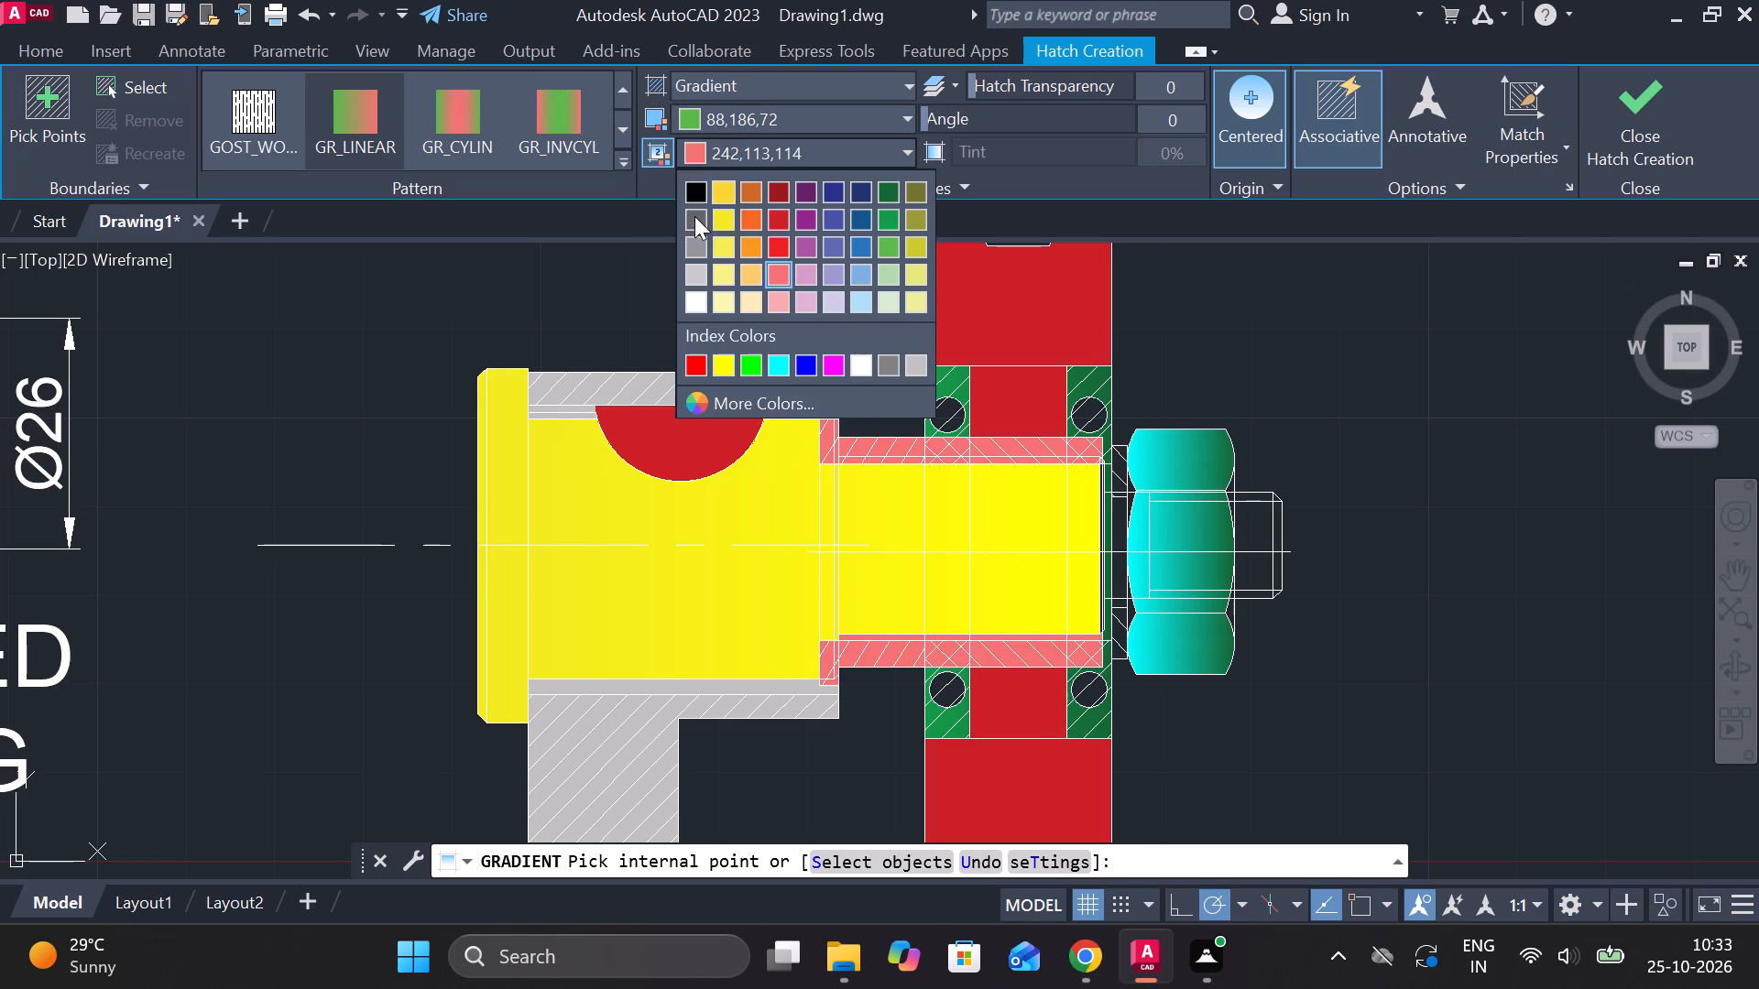
click(723, 228)
click(1612, 136)
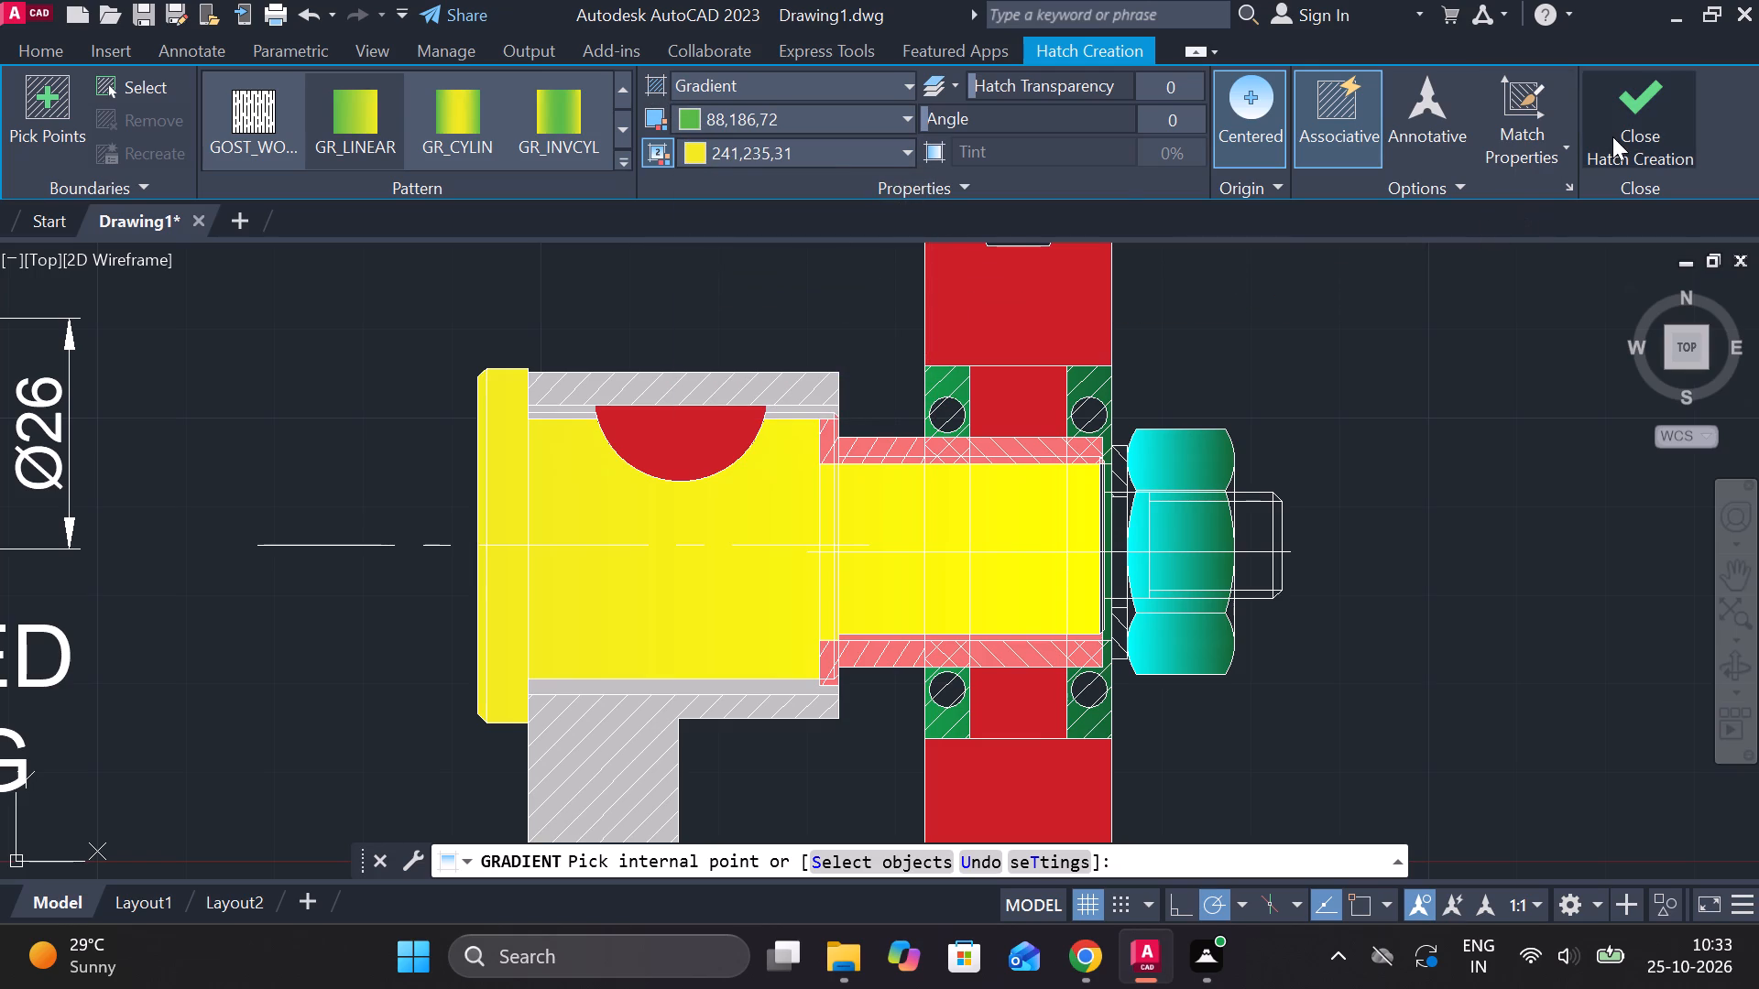
scroll(1314, 602, up, 1)
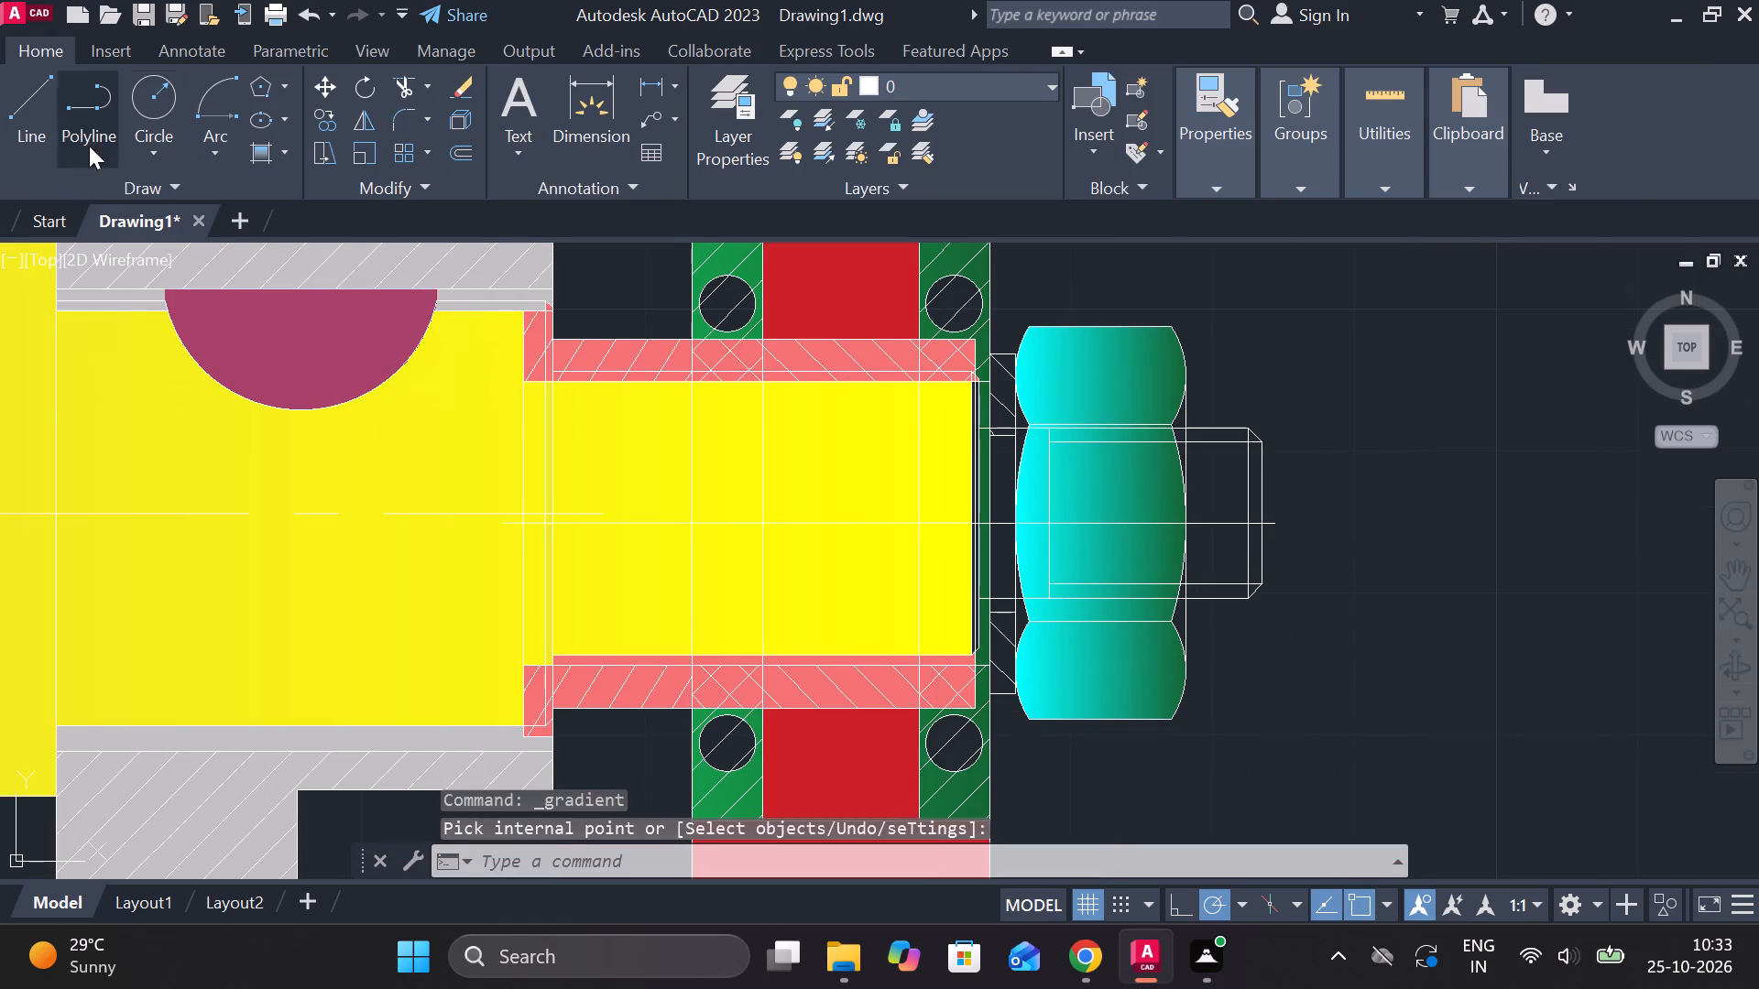
click(275, 148)
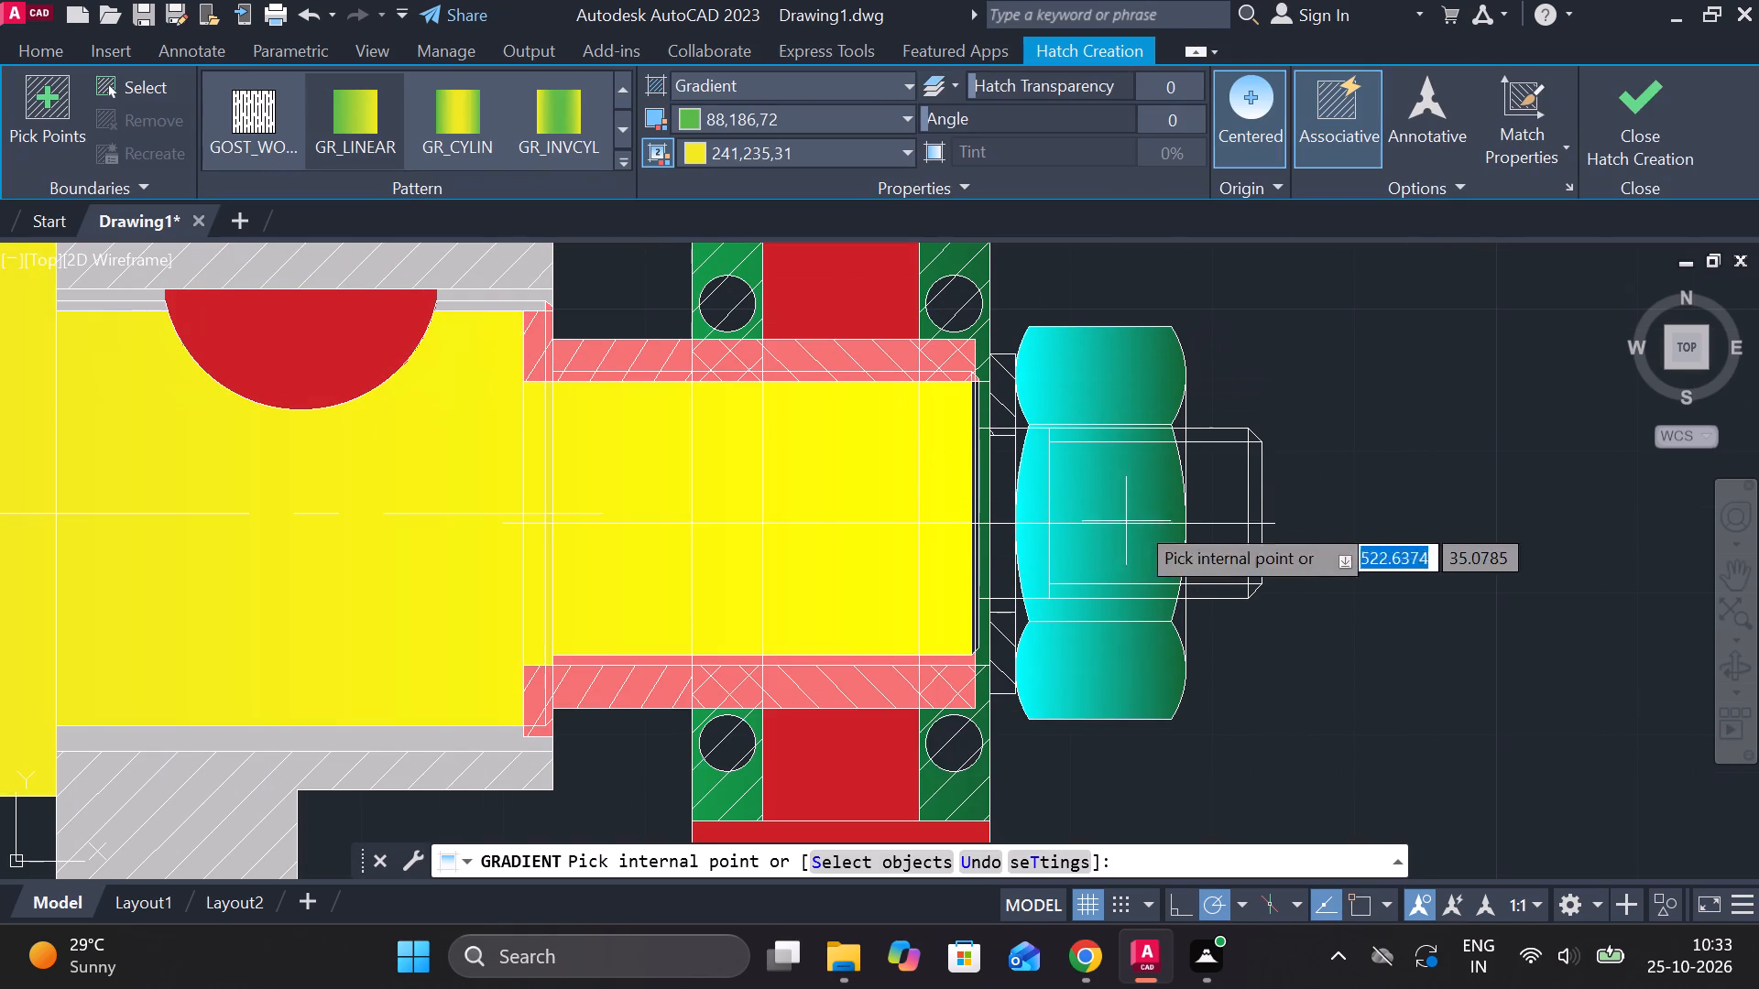
click(438, 115)
click(1222, 494)
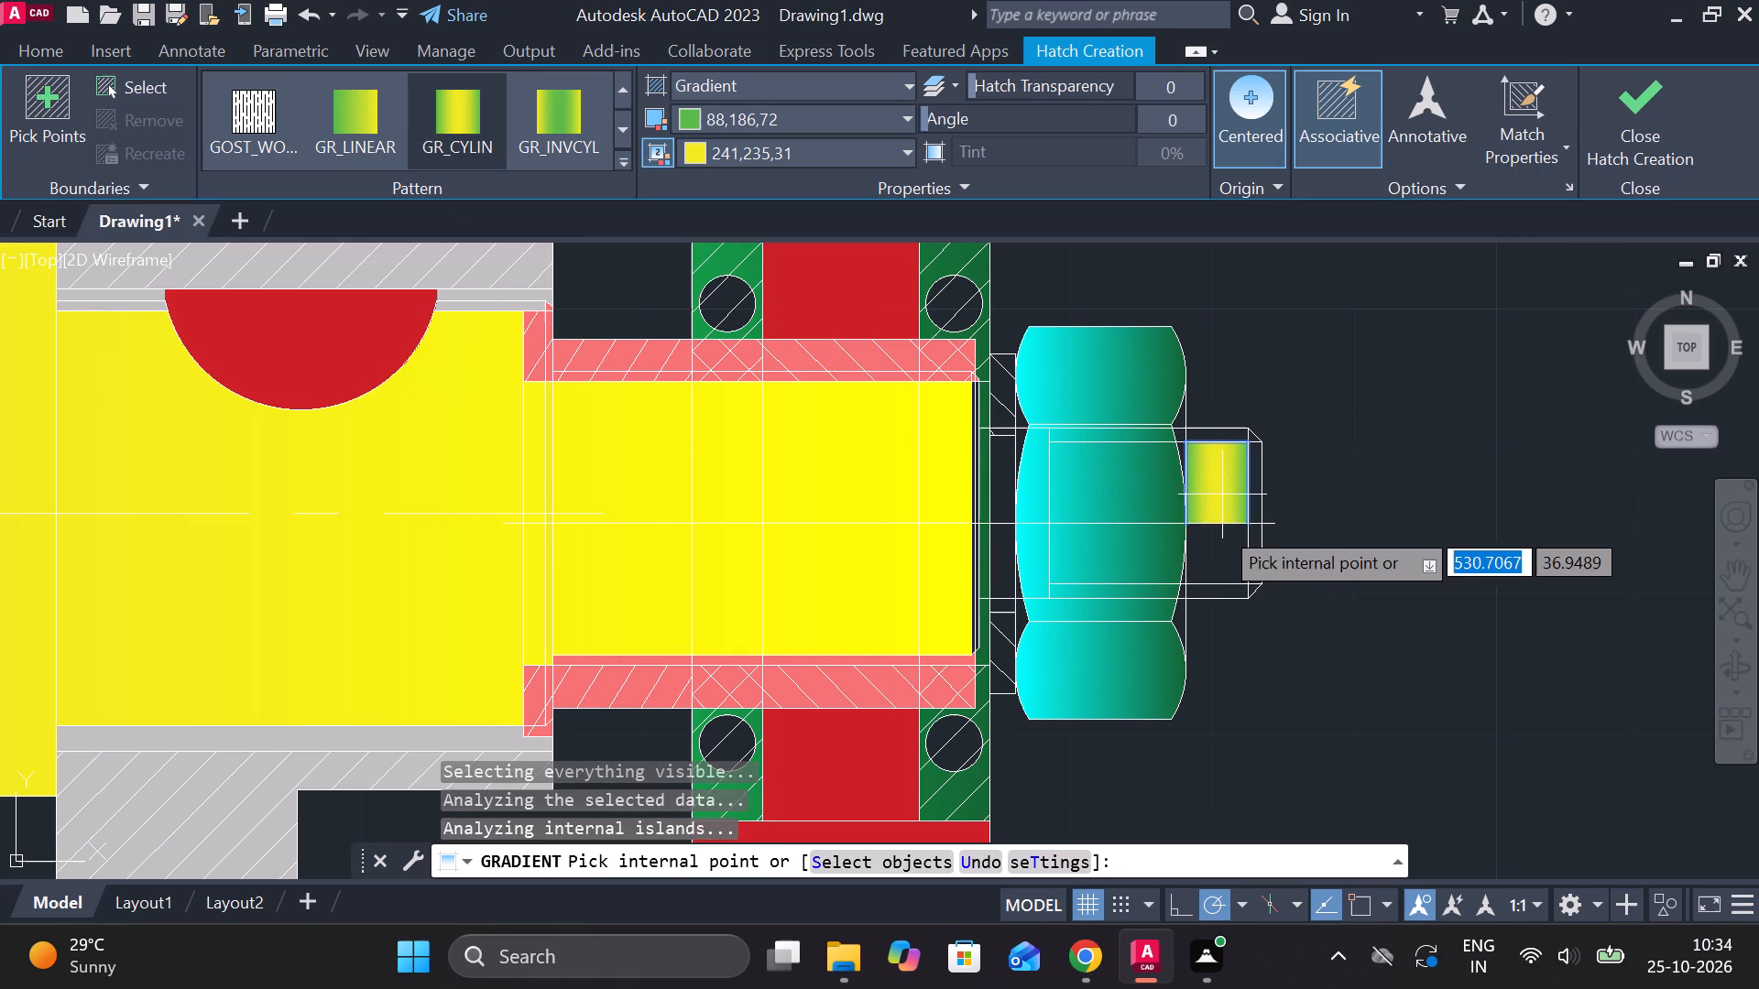
click(1219, 535)
click(1257, 525)
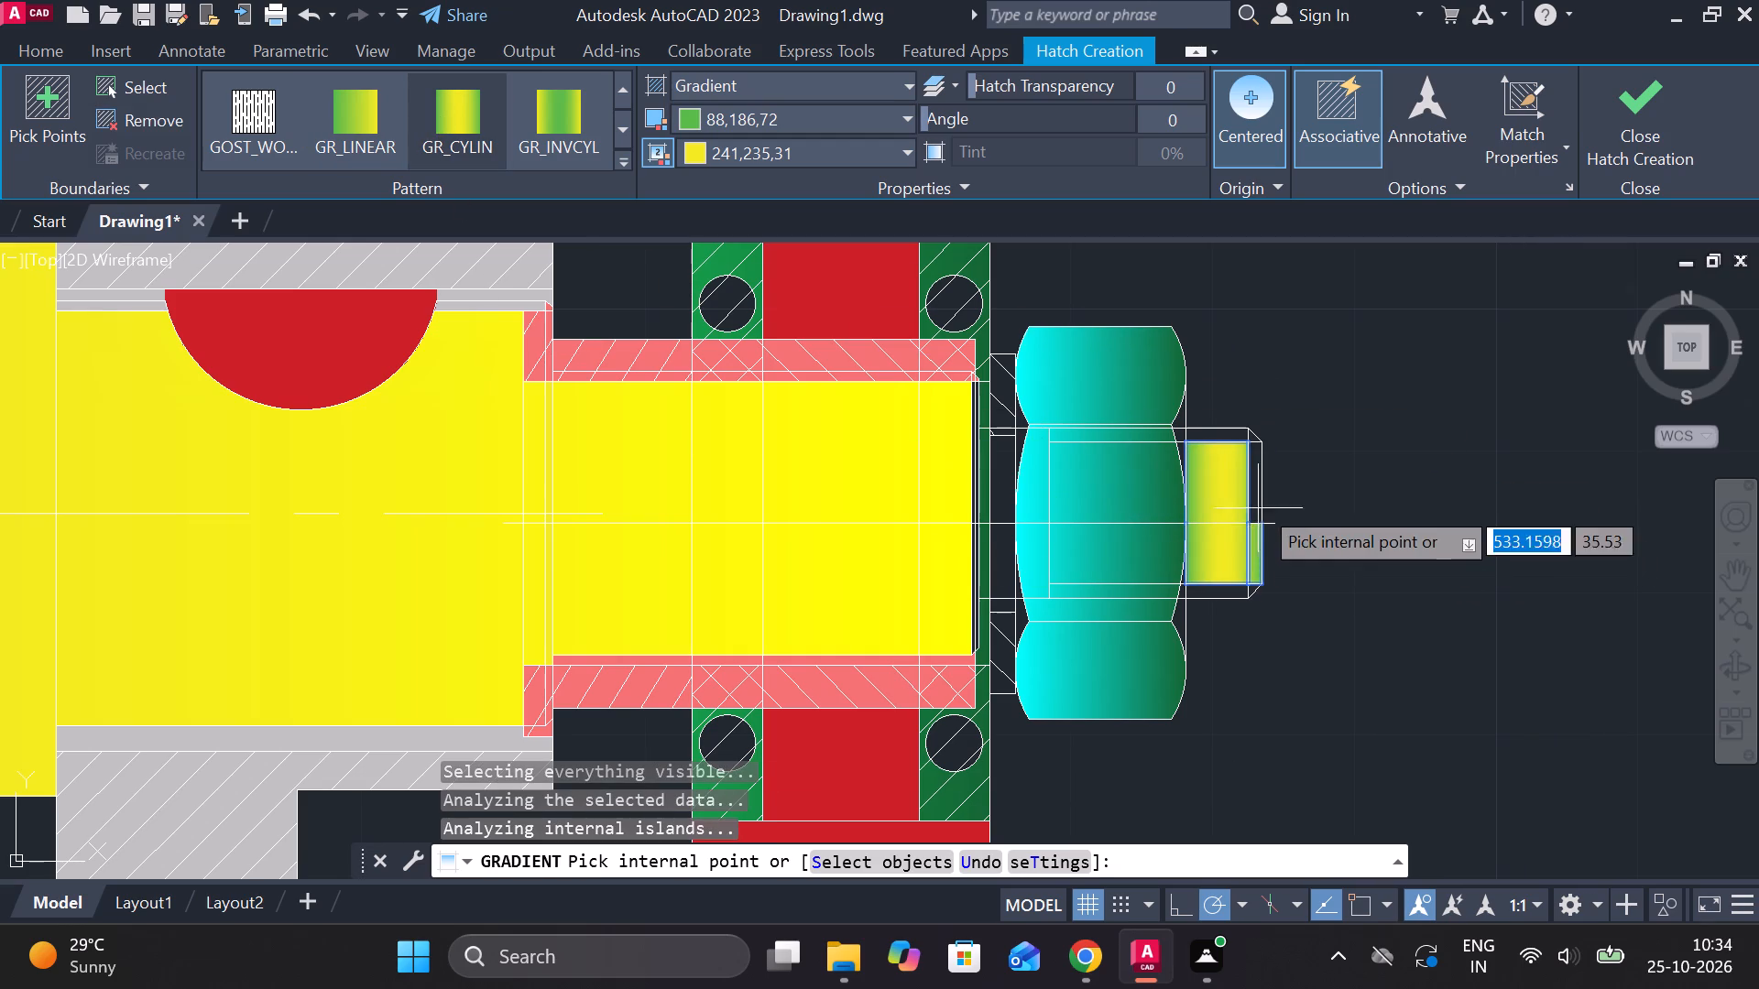
click(1260, 484)
Fill the threaded end's upper and lower thread strips and its chamfered corners with the same green-yellow gradient, and finish the fill.
click(1240, 434)
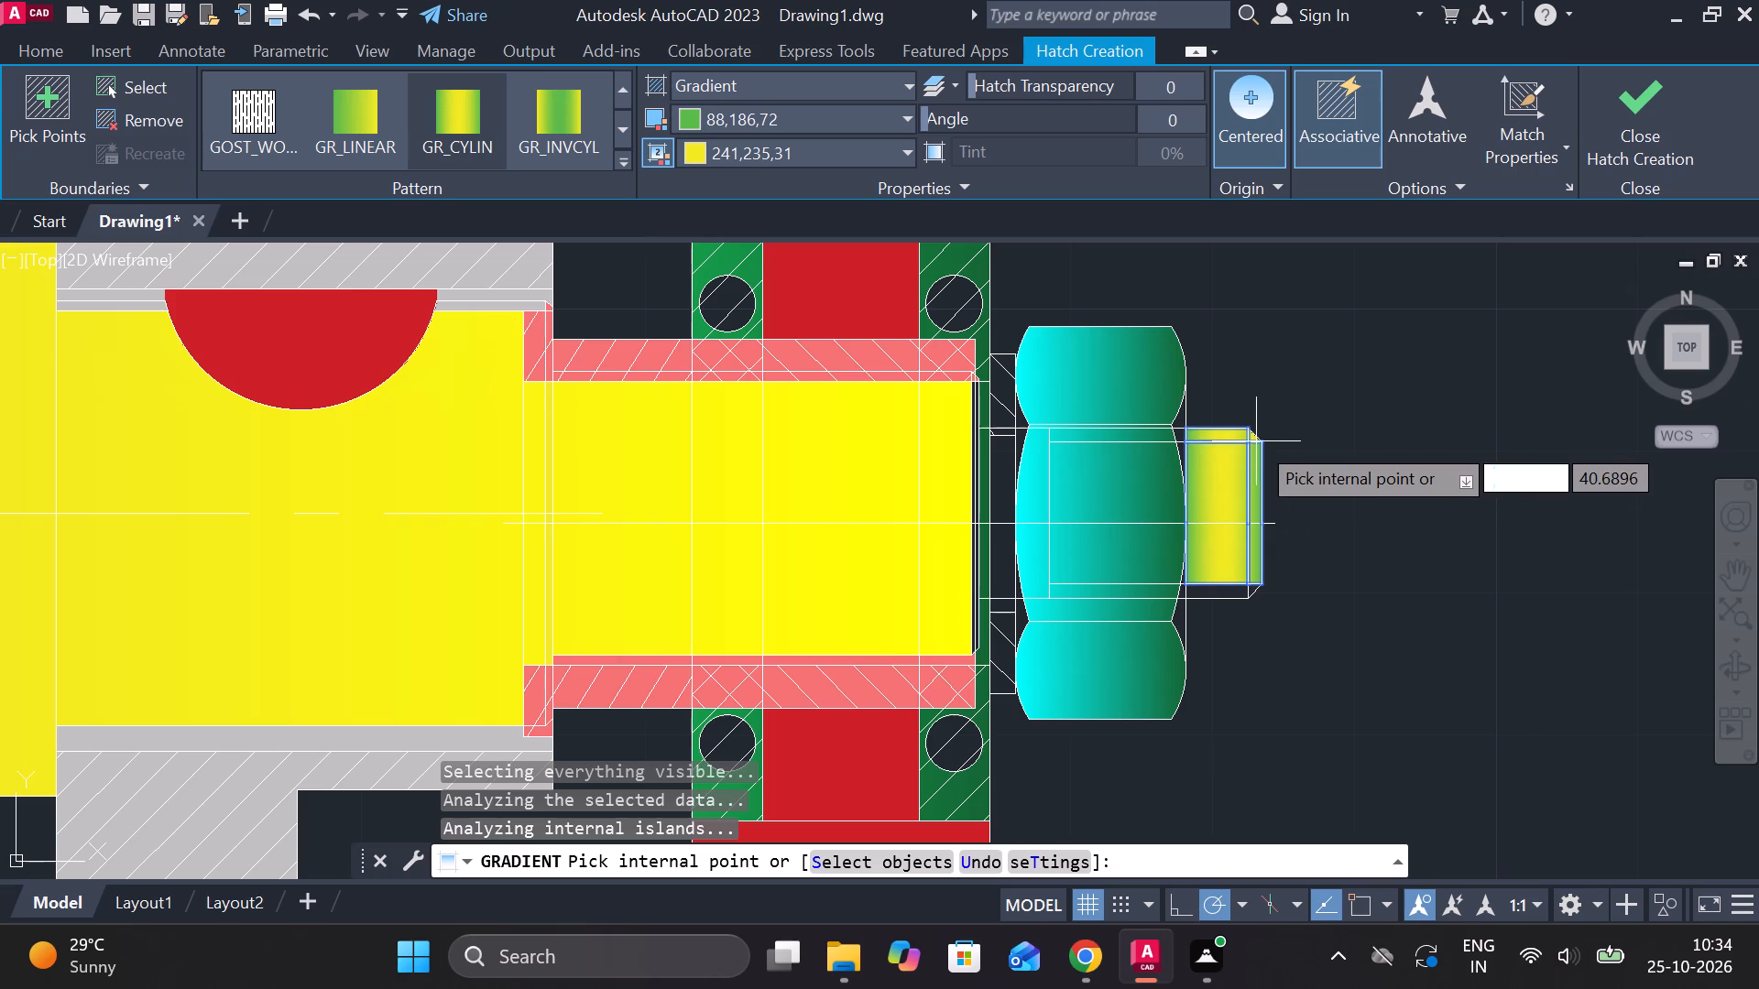
click(1256, 441)
click(1228, 588)
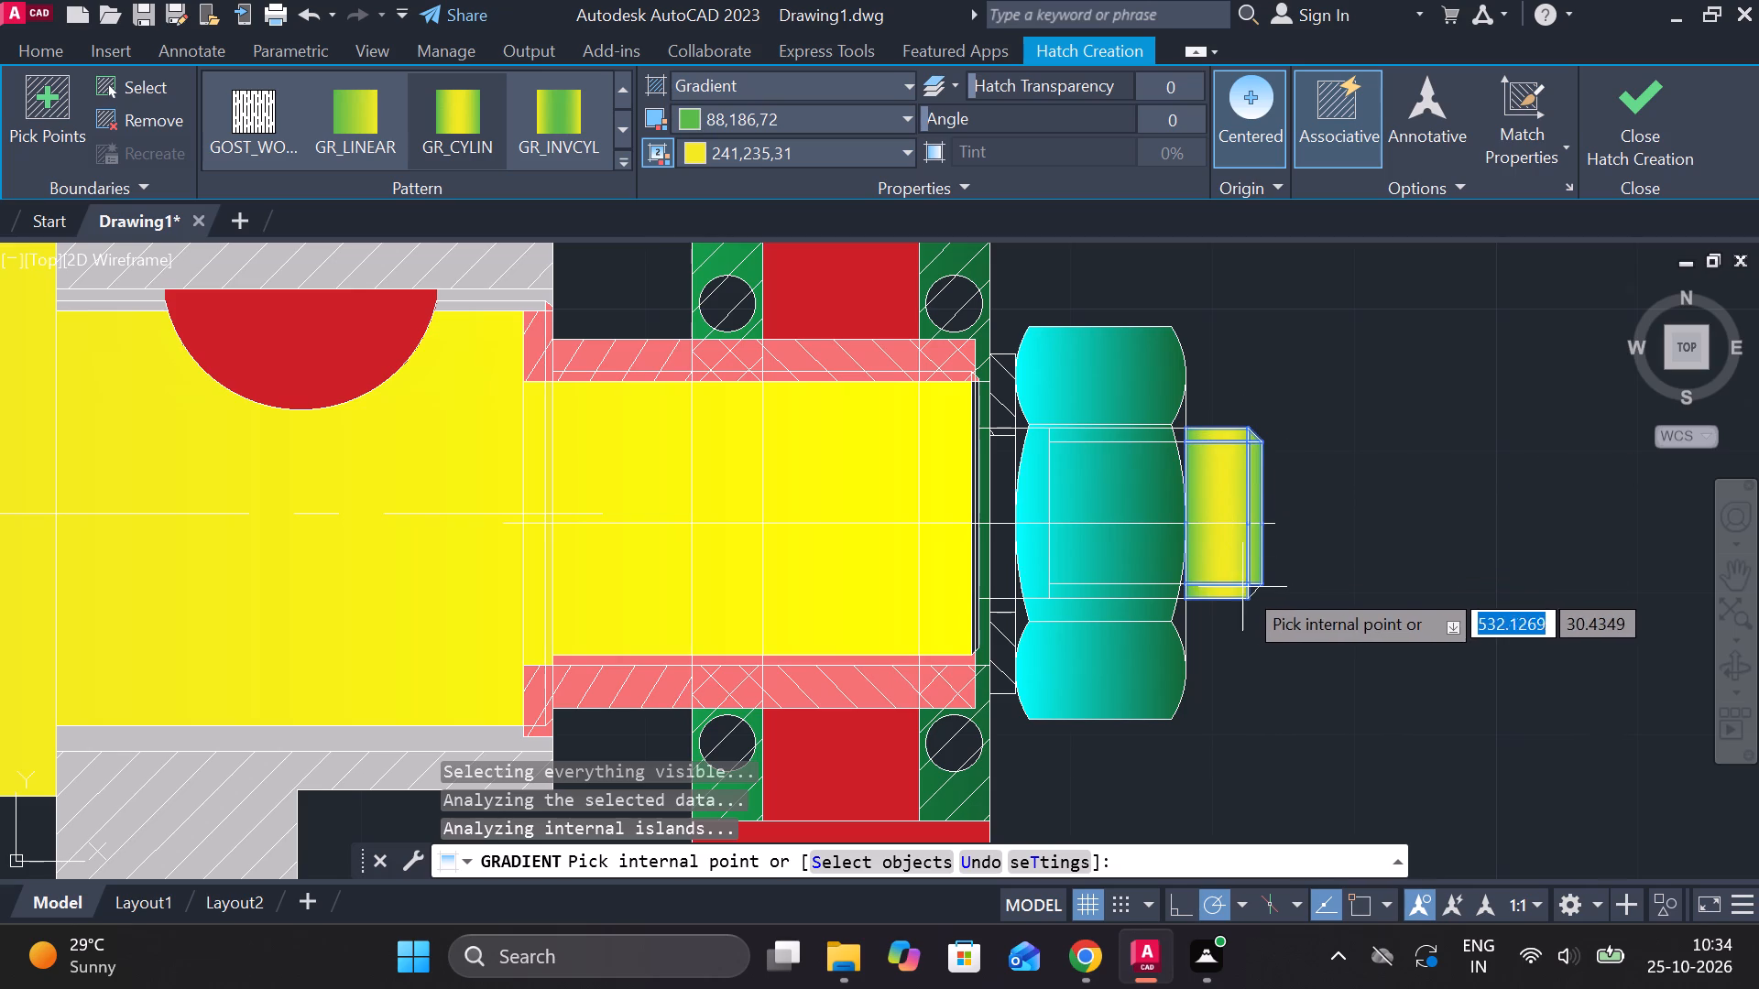
click(1255, 587)
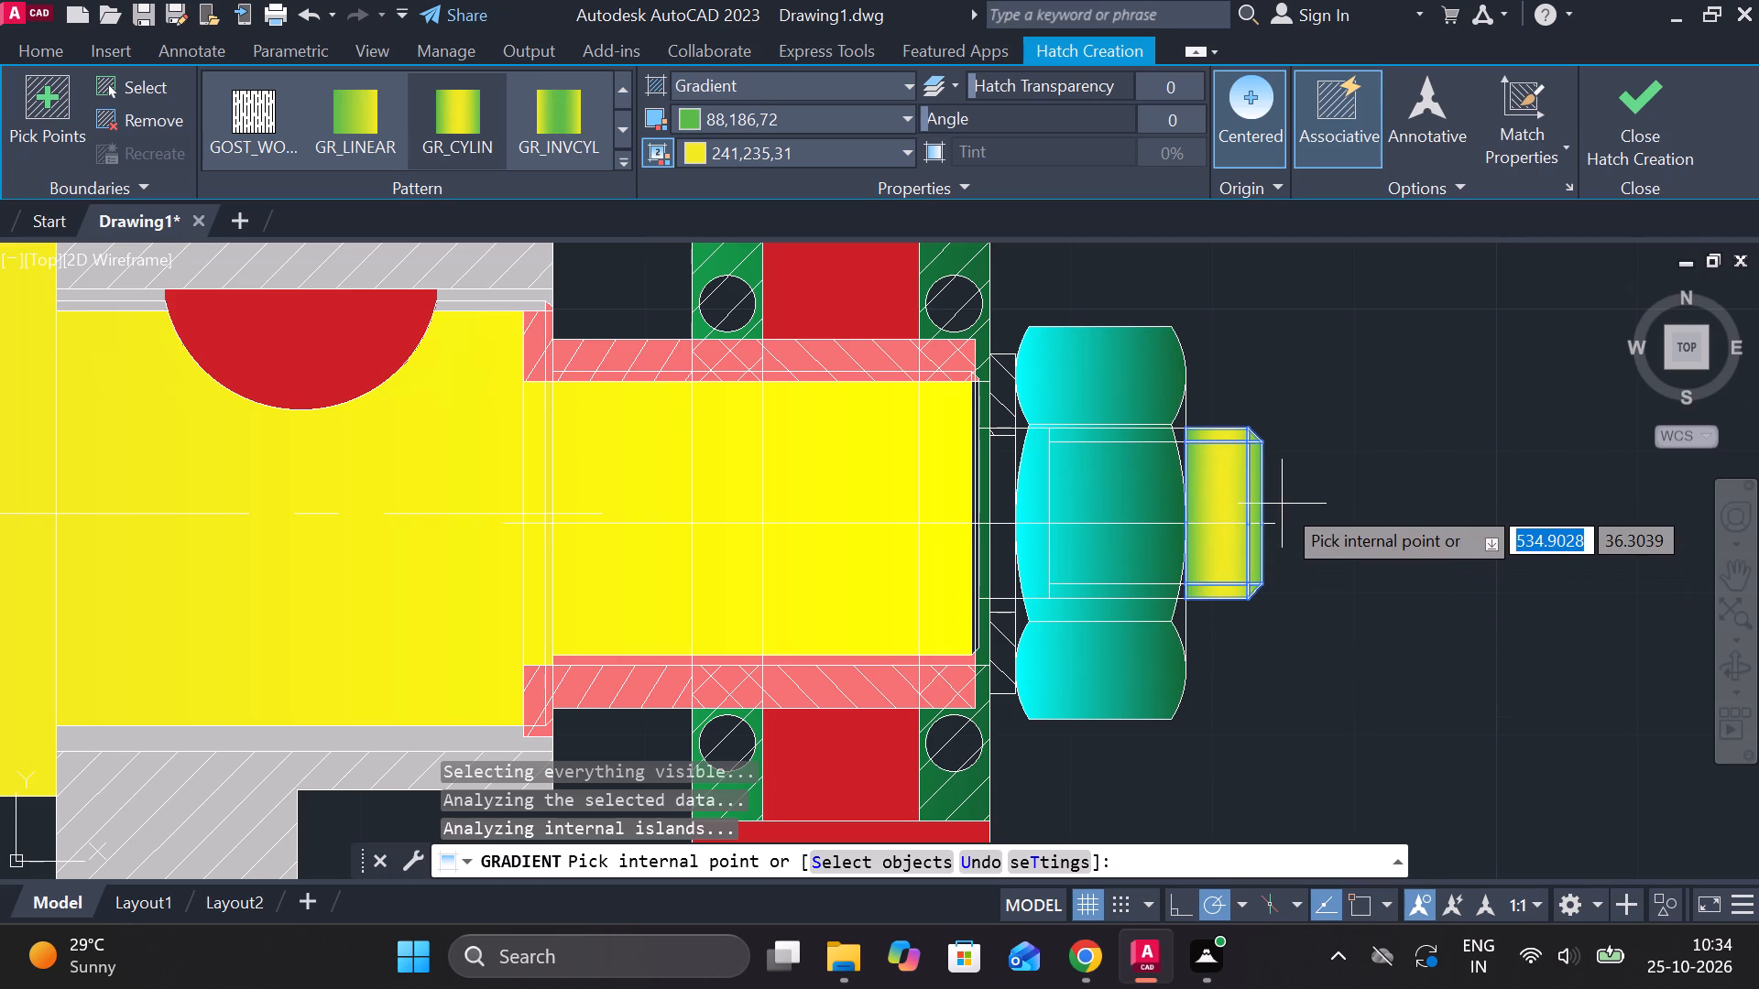
scroll(1282, 504, down, 2)
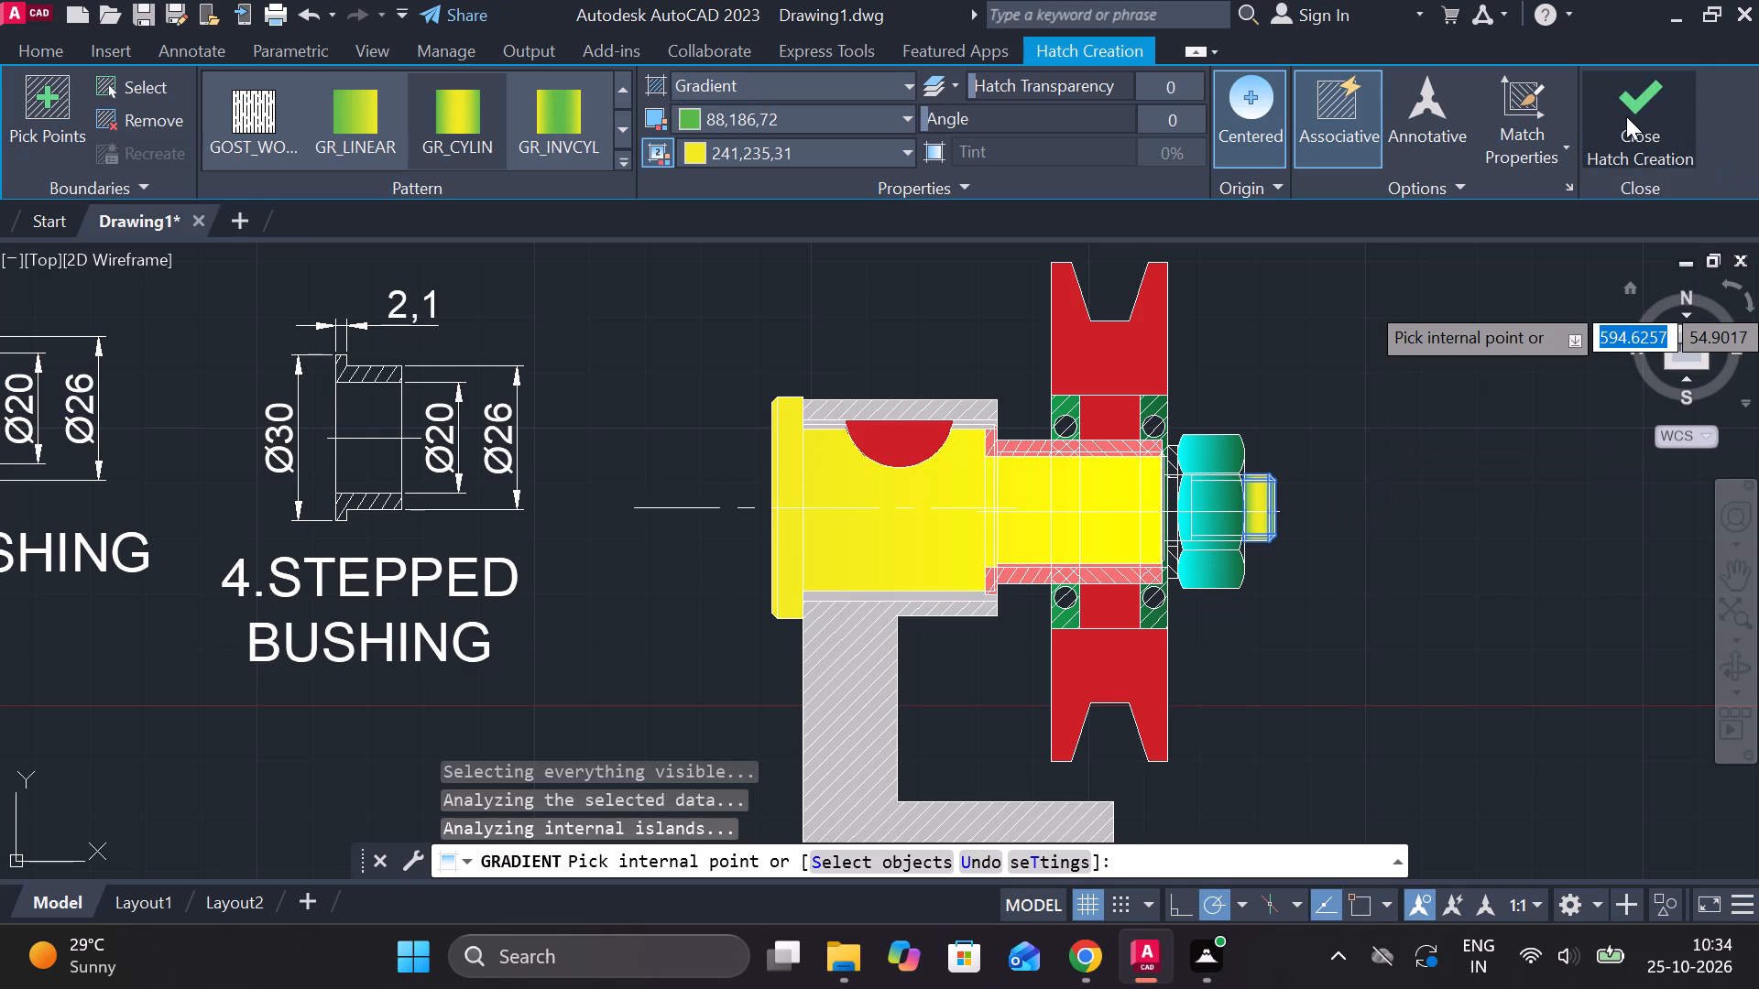
click(1626, 116)
Erase the dash-dot centre line running through the shaft's large head section.
scroll(1193, 544, down, 2)
scroll(1196, 617, up, 1)
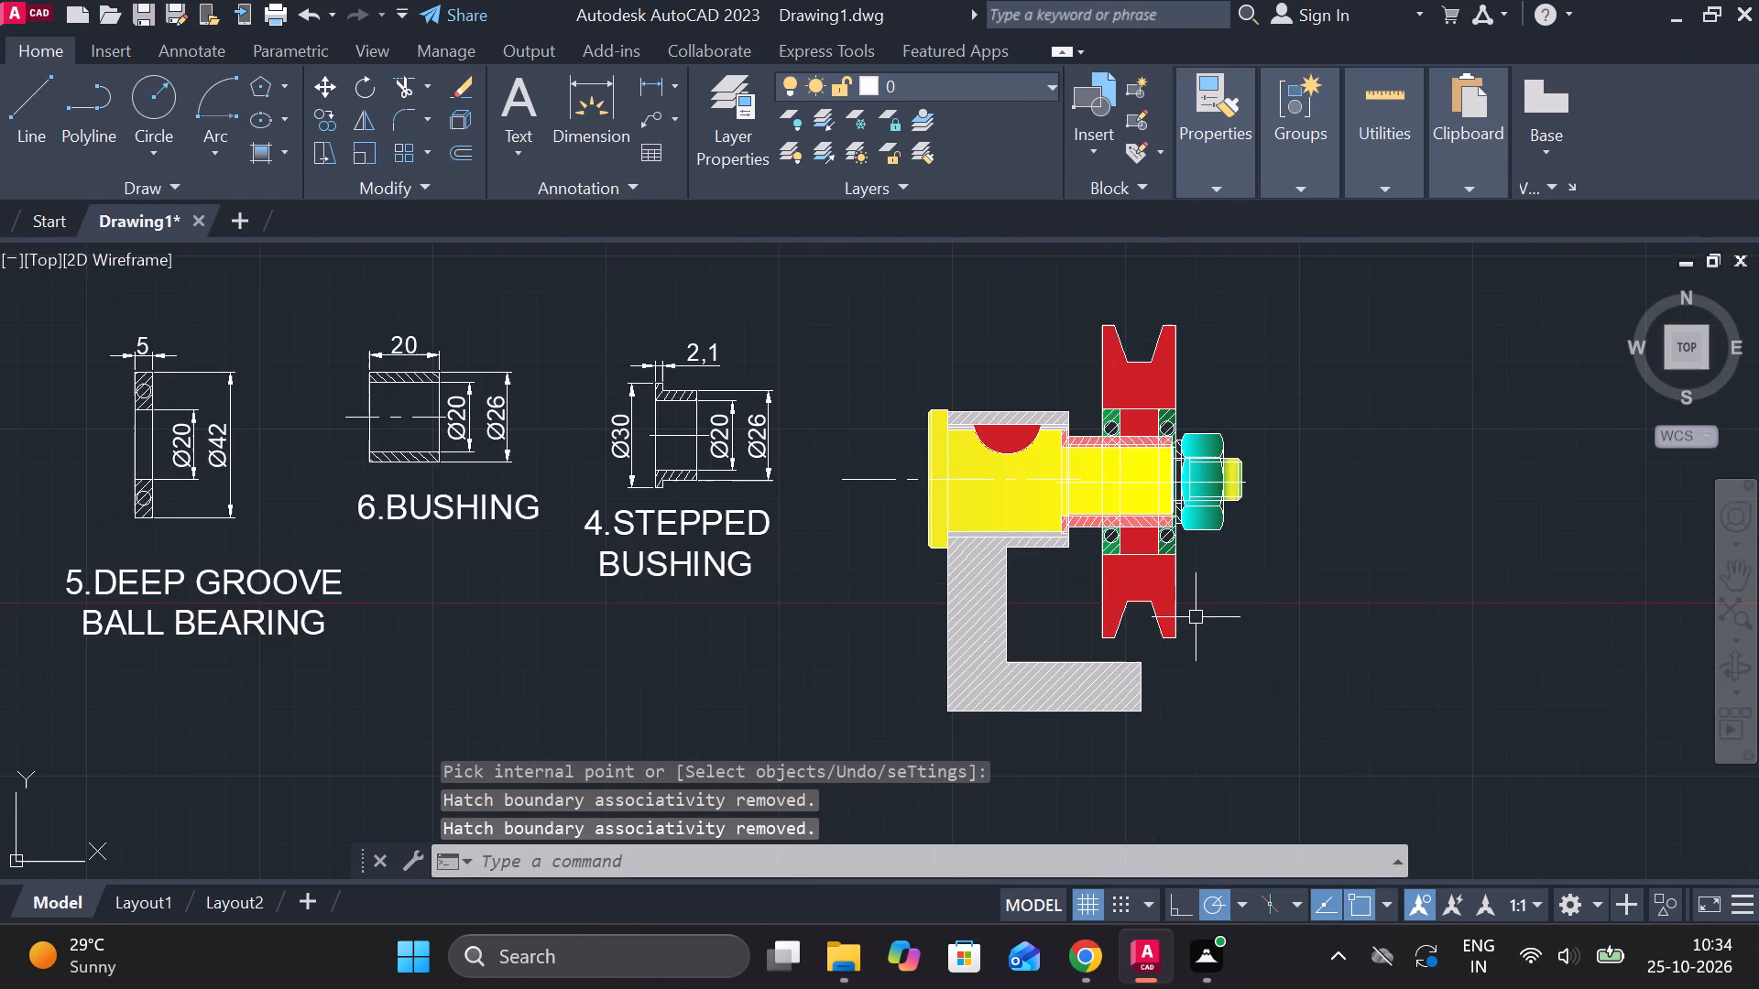
click(1133, 479)
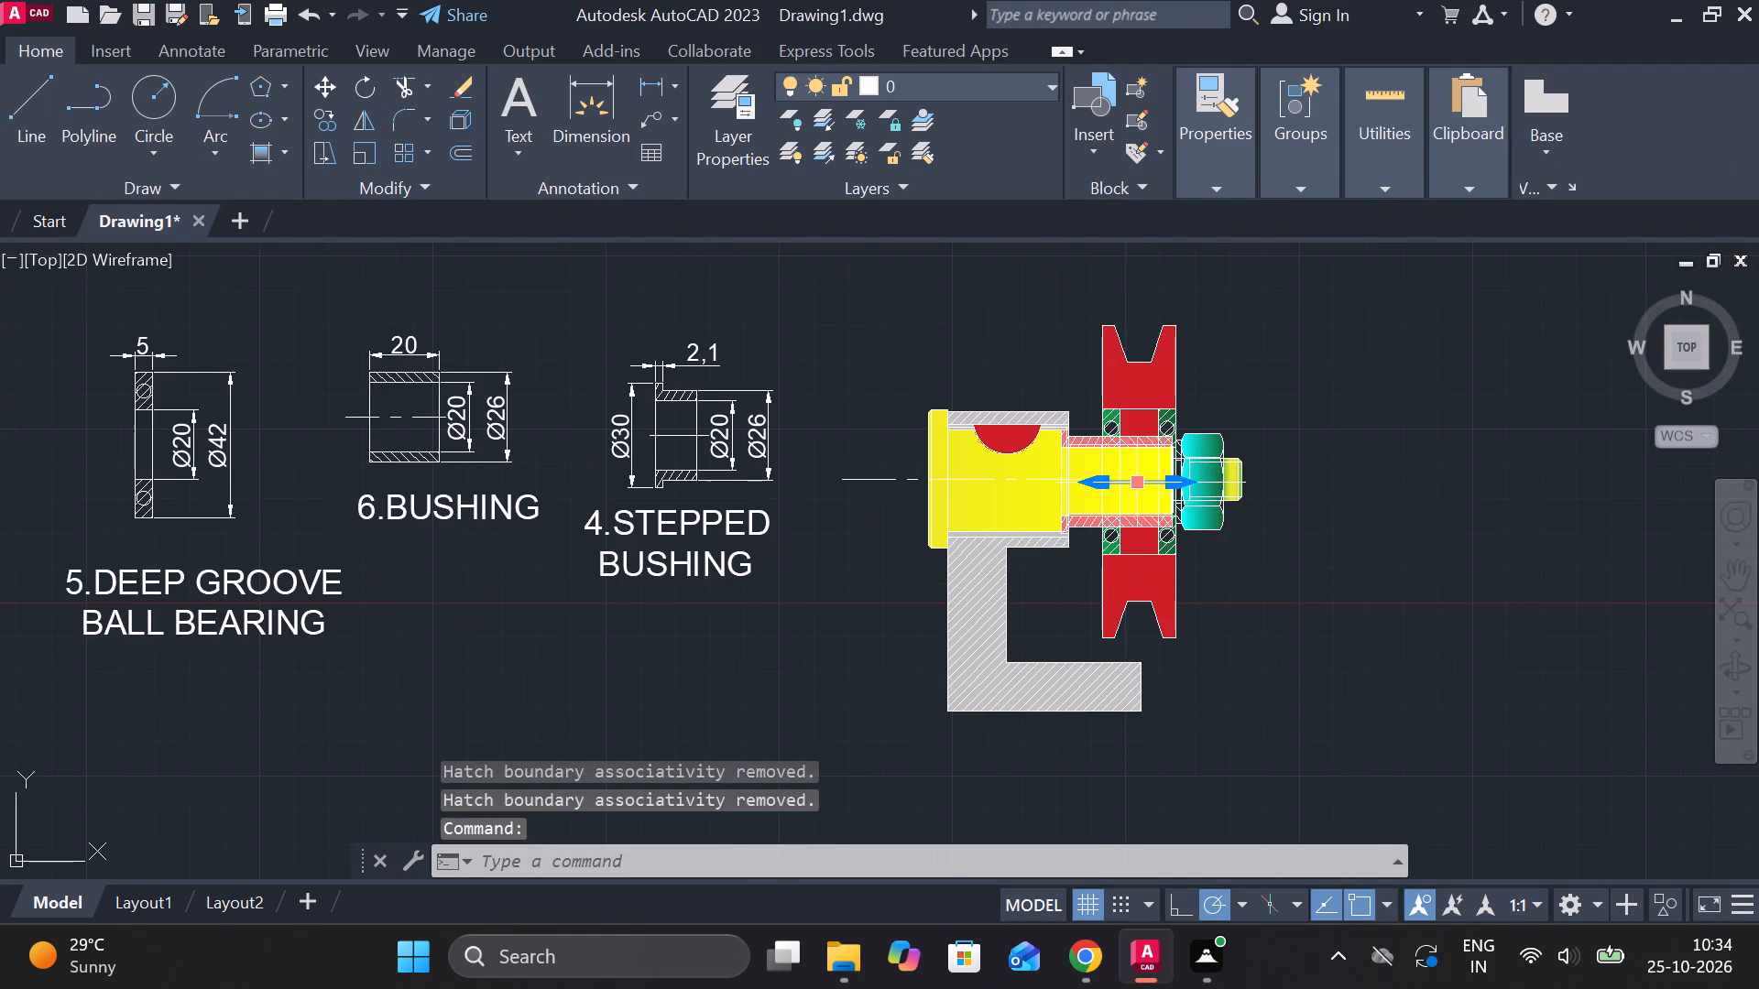
key(Escape)
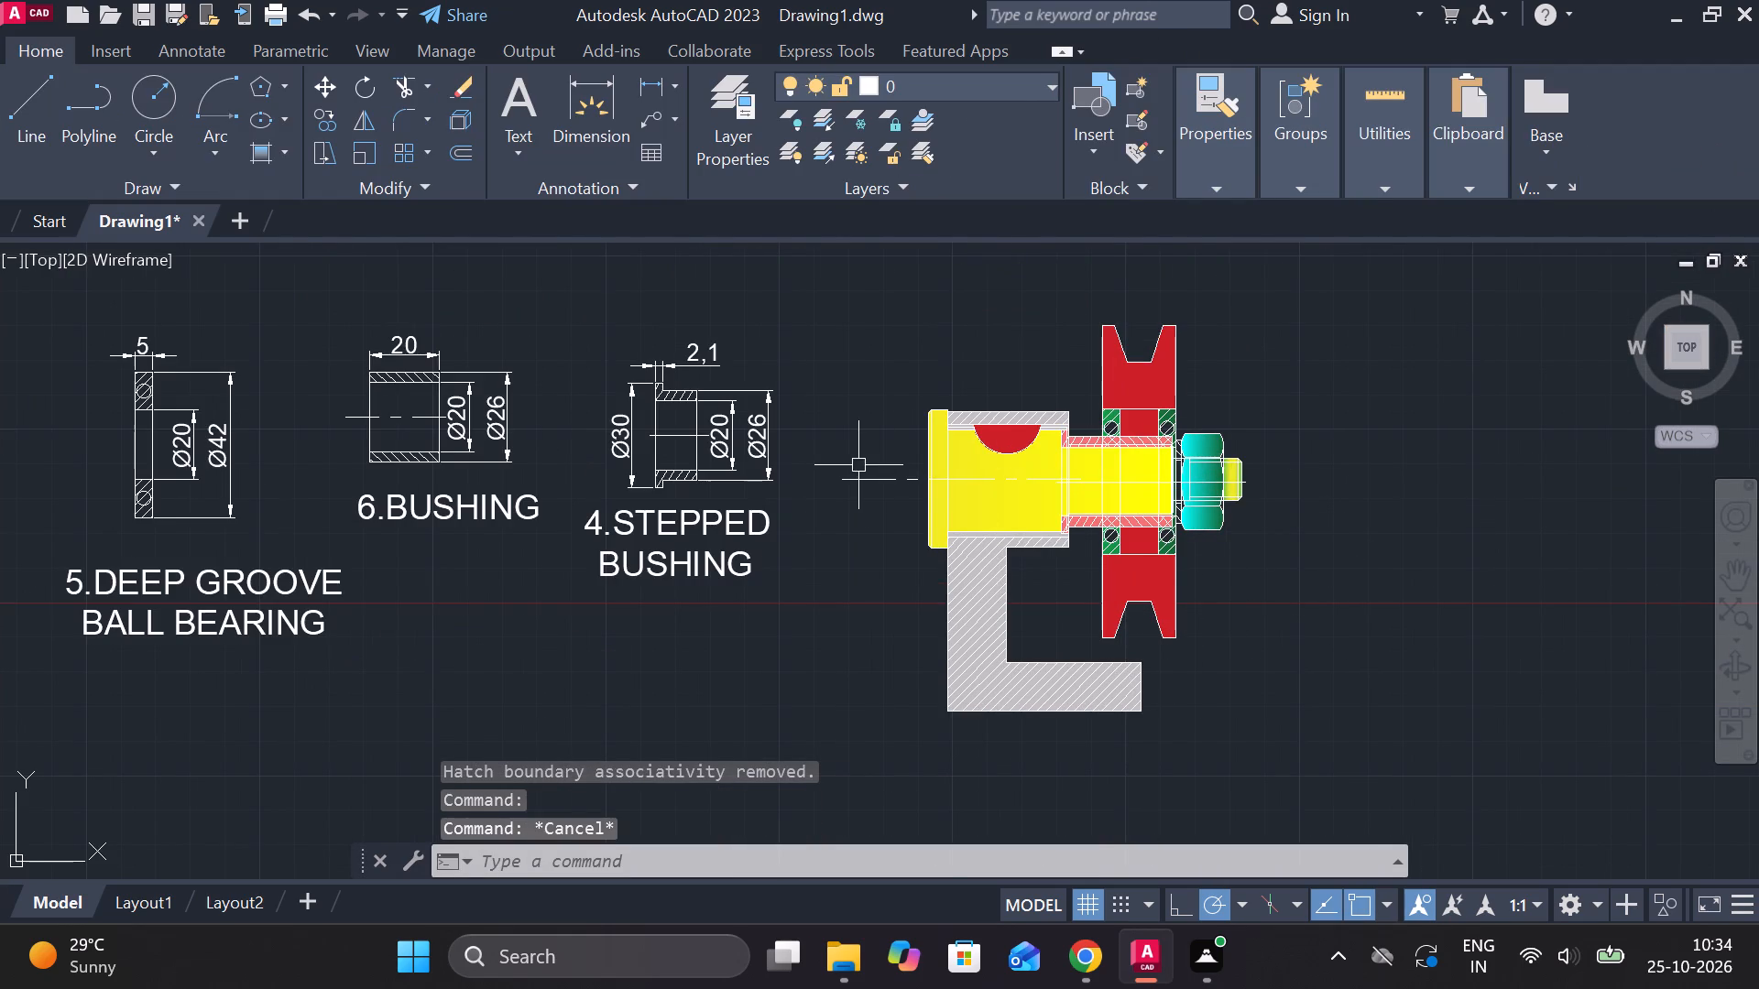
click(874, 483)
scroll(1101, 516, up, 3)
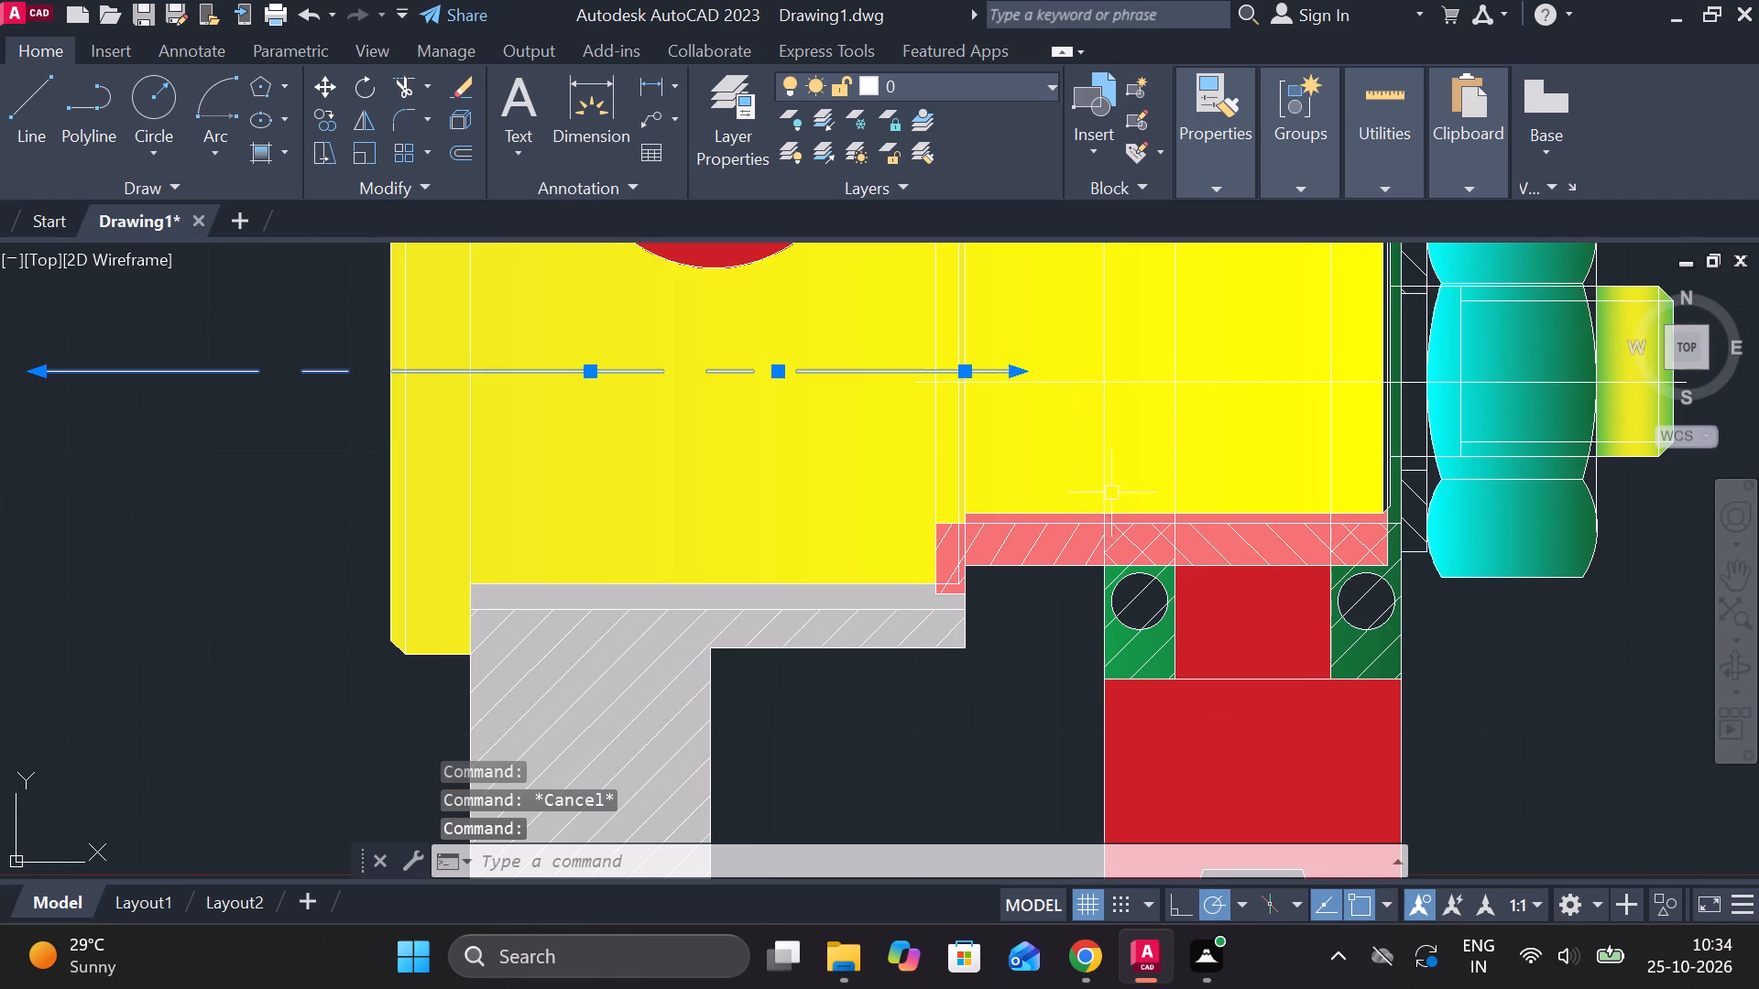
text(E)
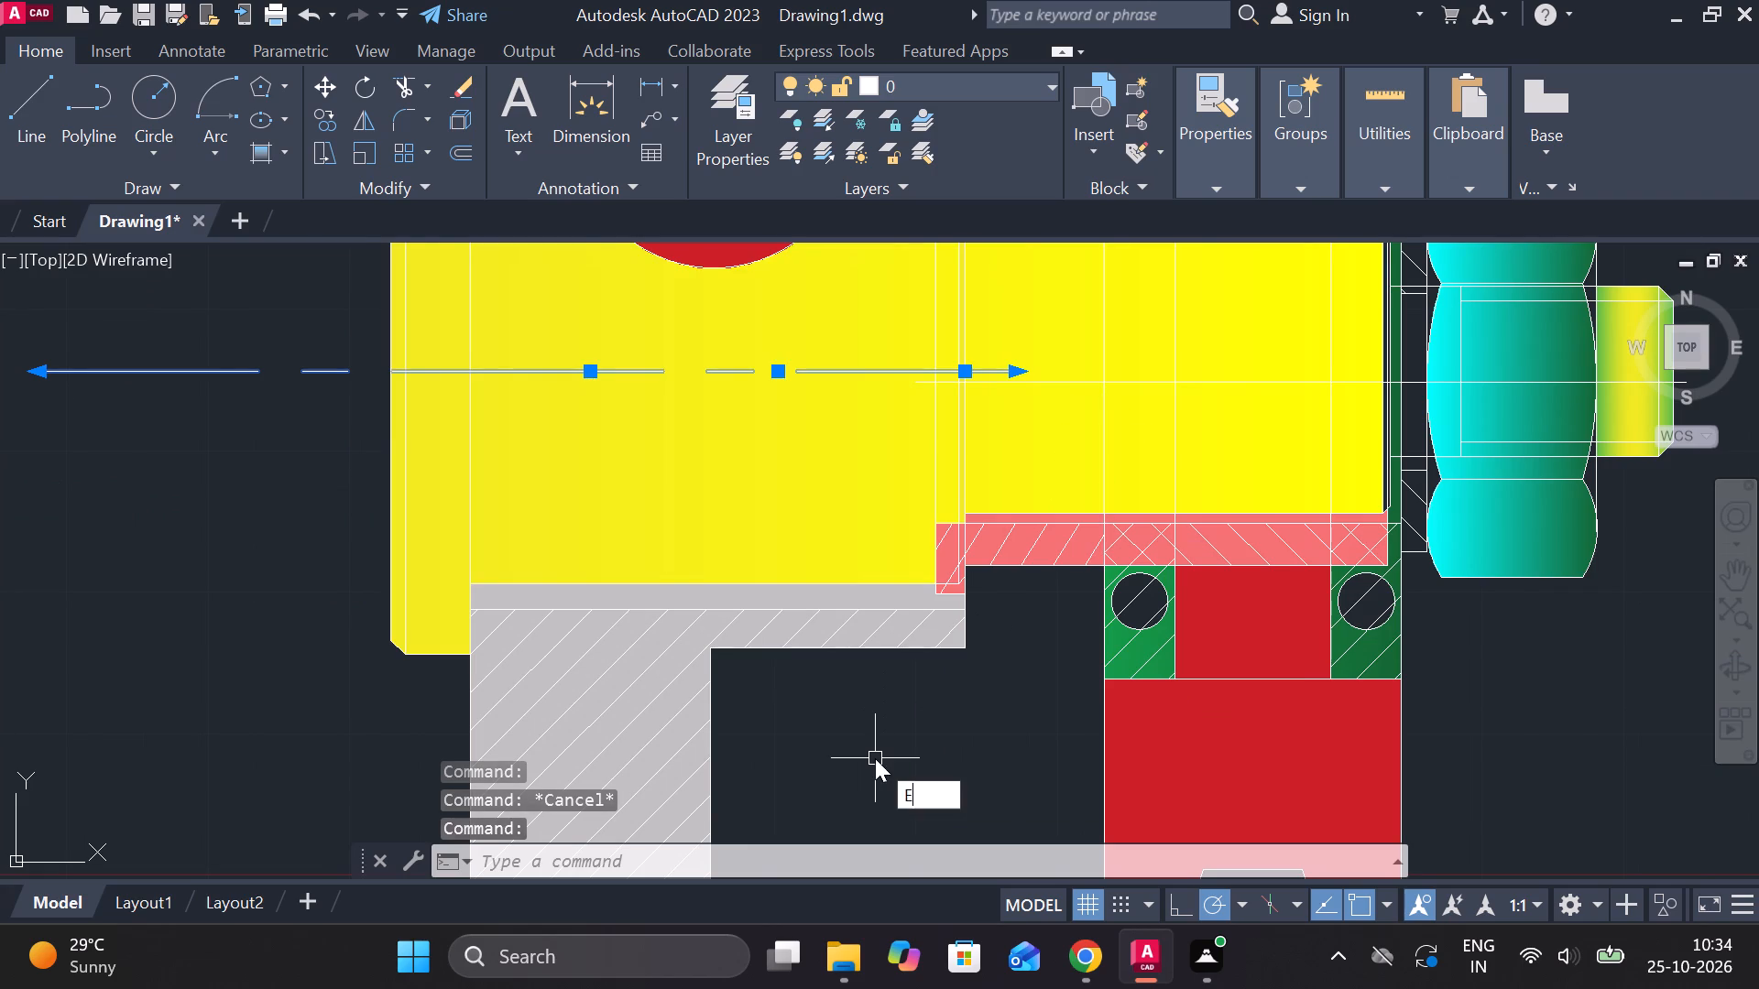
key(space)
Erase the short centre line pieces at the shaft's threaded end and between the outer bearing and the nut.
scroll(901, 738, down, 2)
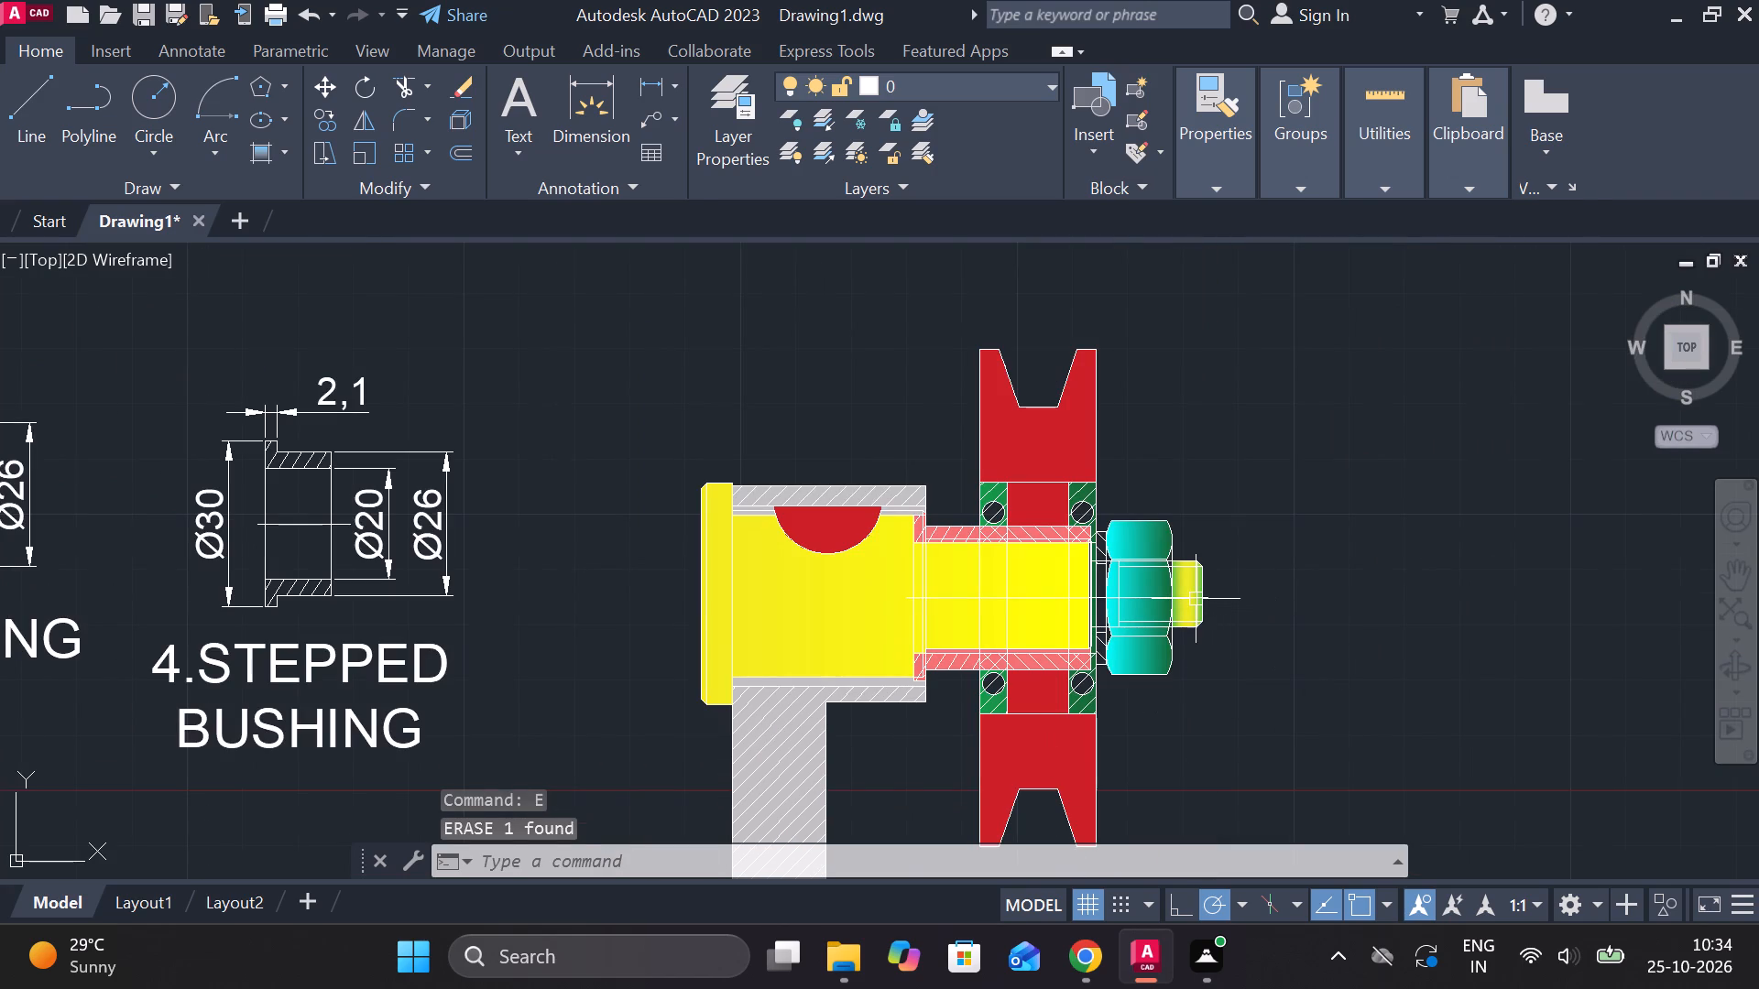
click(1196, 599)
text(E)
key(space)
scroll(1076, 590, up, 2)
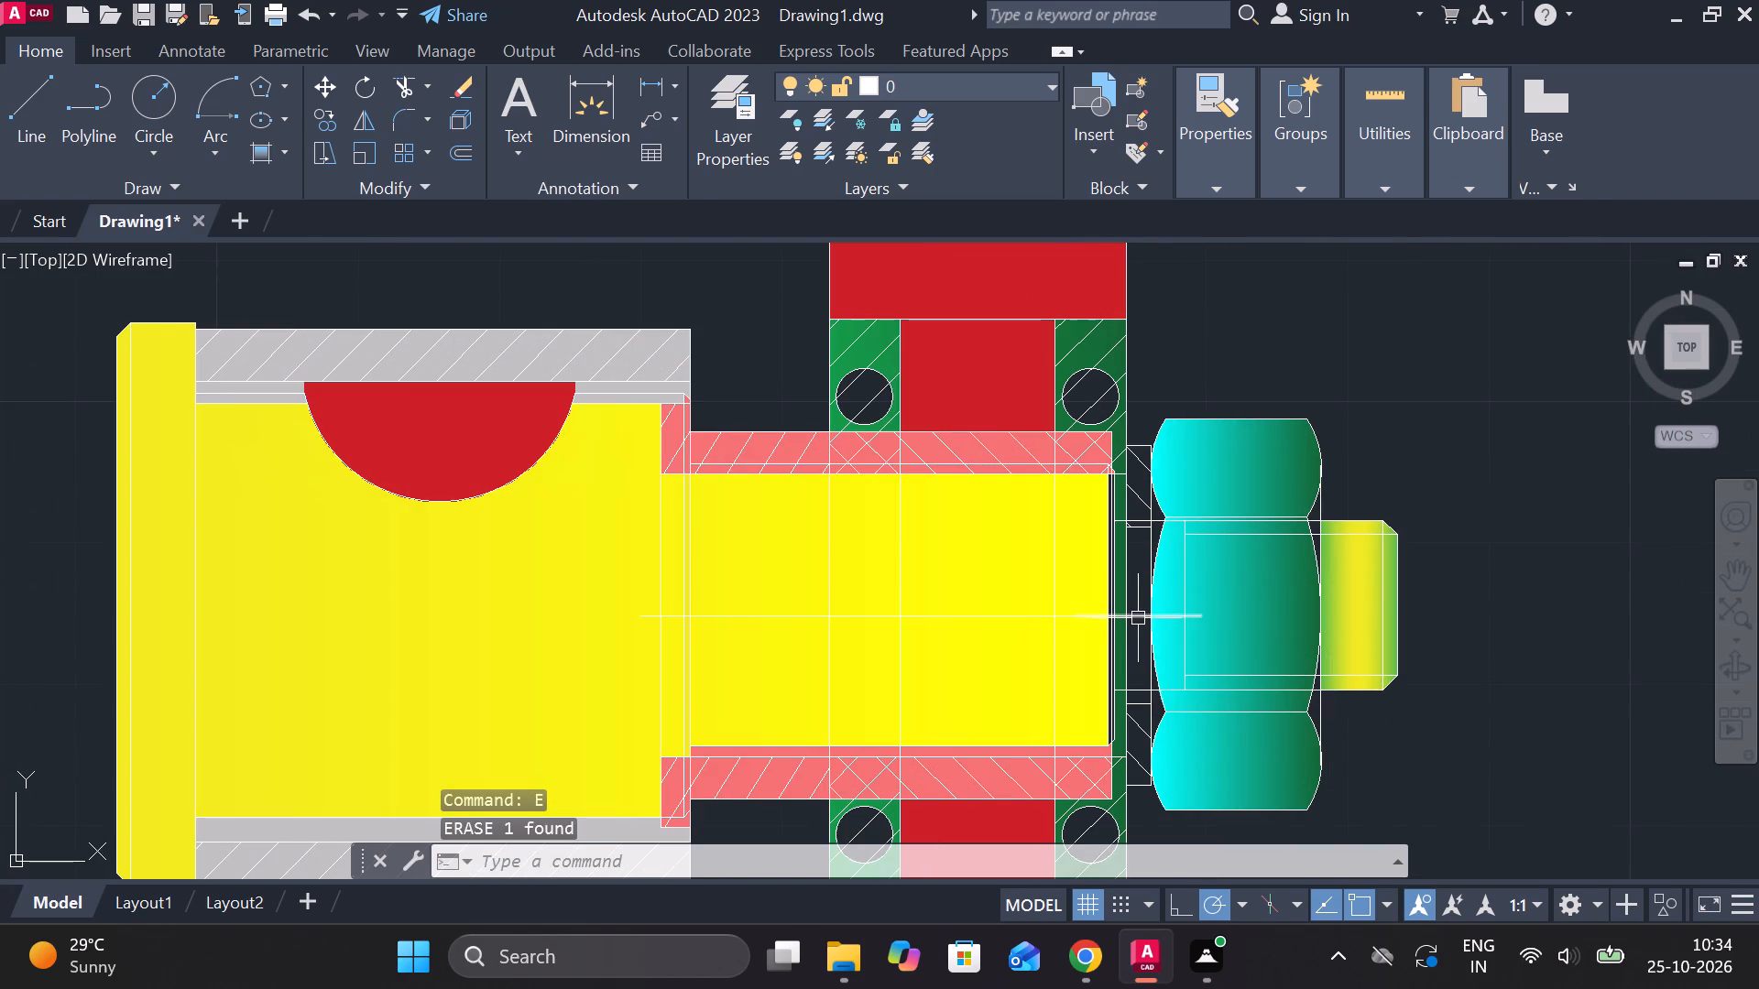
click(1140, 618)
key(e)
key(space)
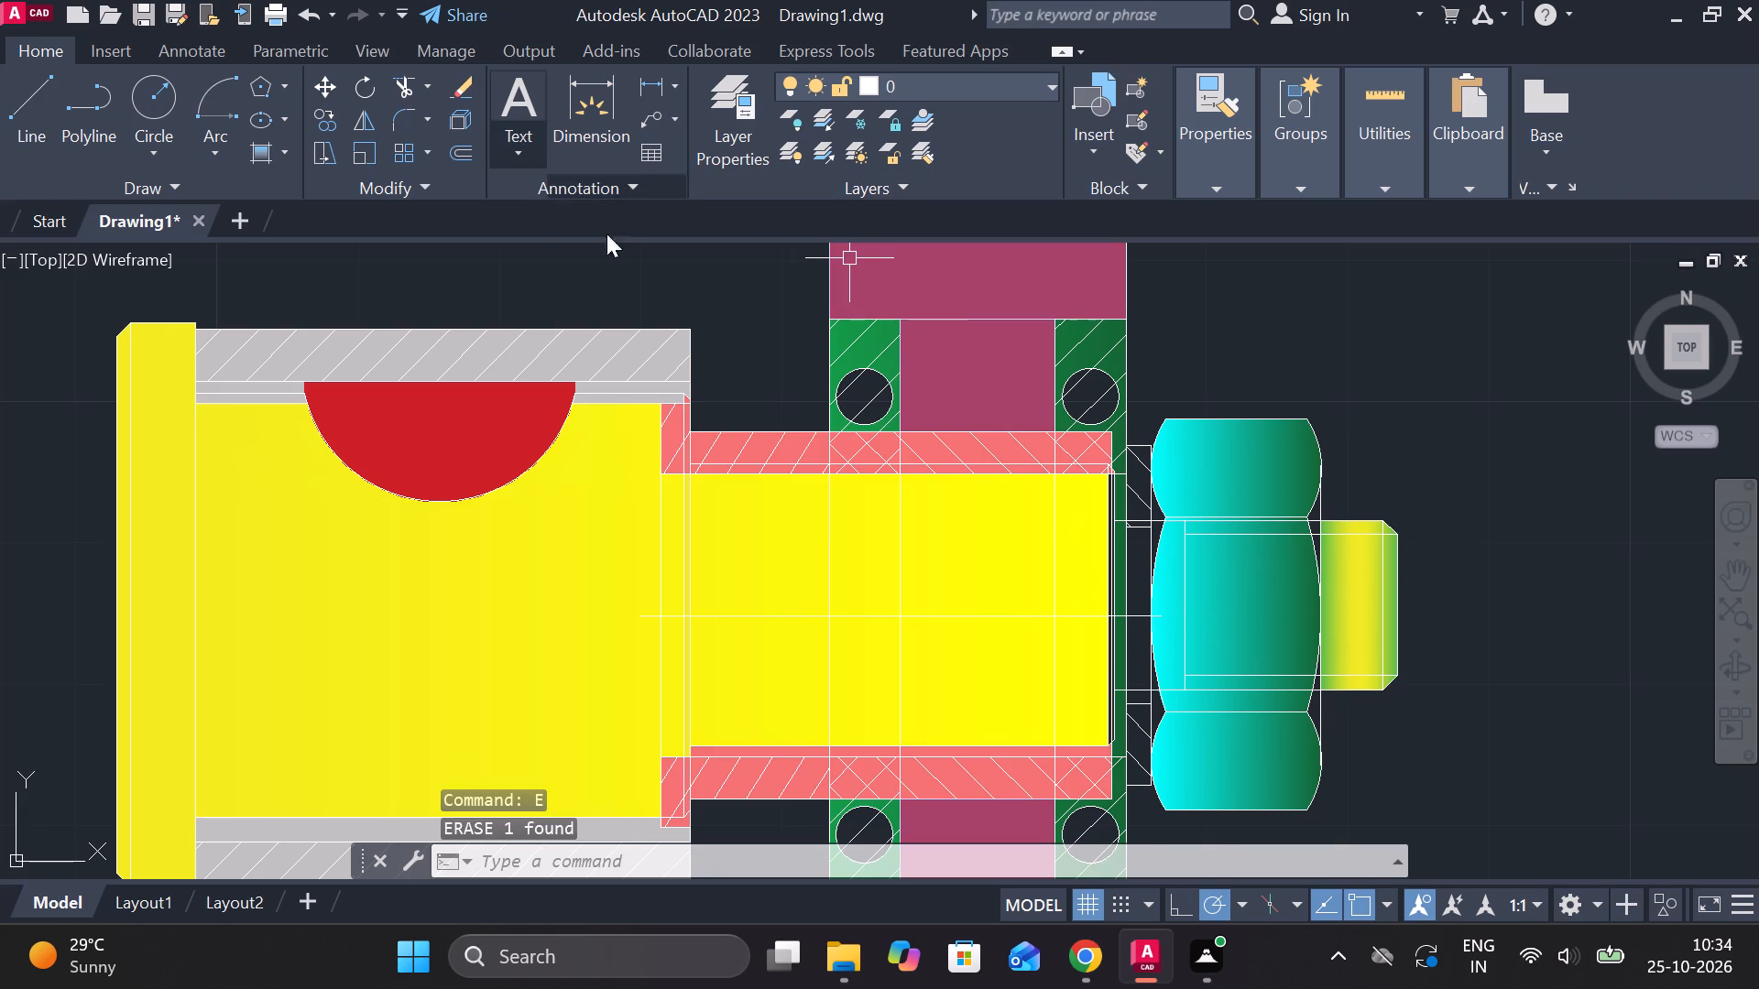
Fill the washer's upper and middle areas, with gaps beside the nut, using a cylindrical gradient of 19,155,72 and 88,186,72.
click(266, 146)
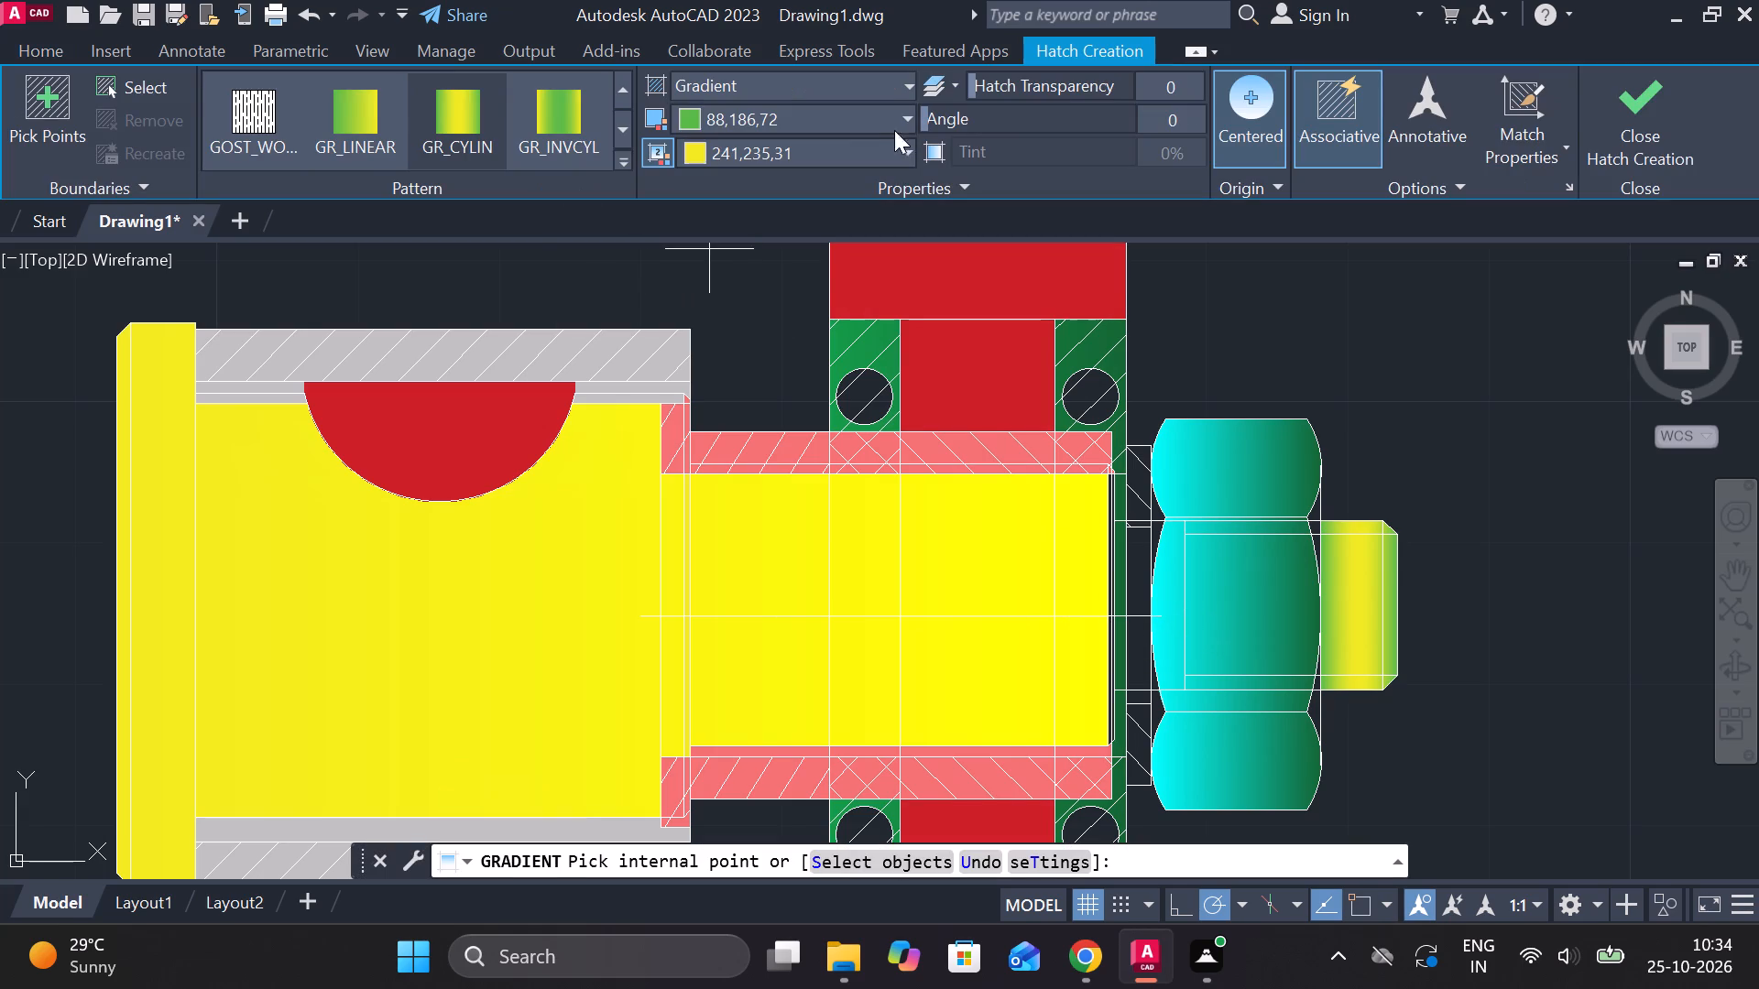
click(867, 123)
click(881, 180)
click(857, 164)
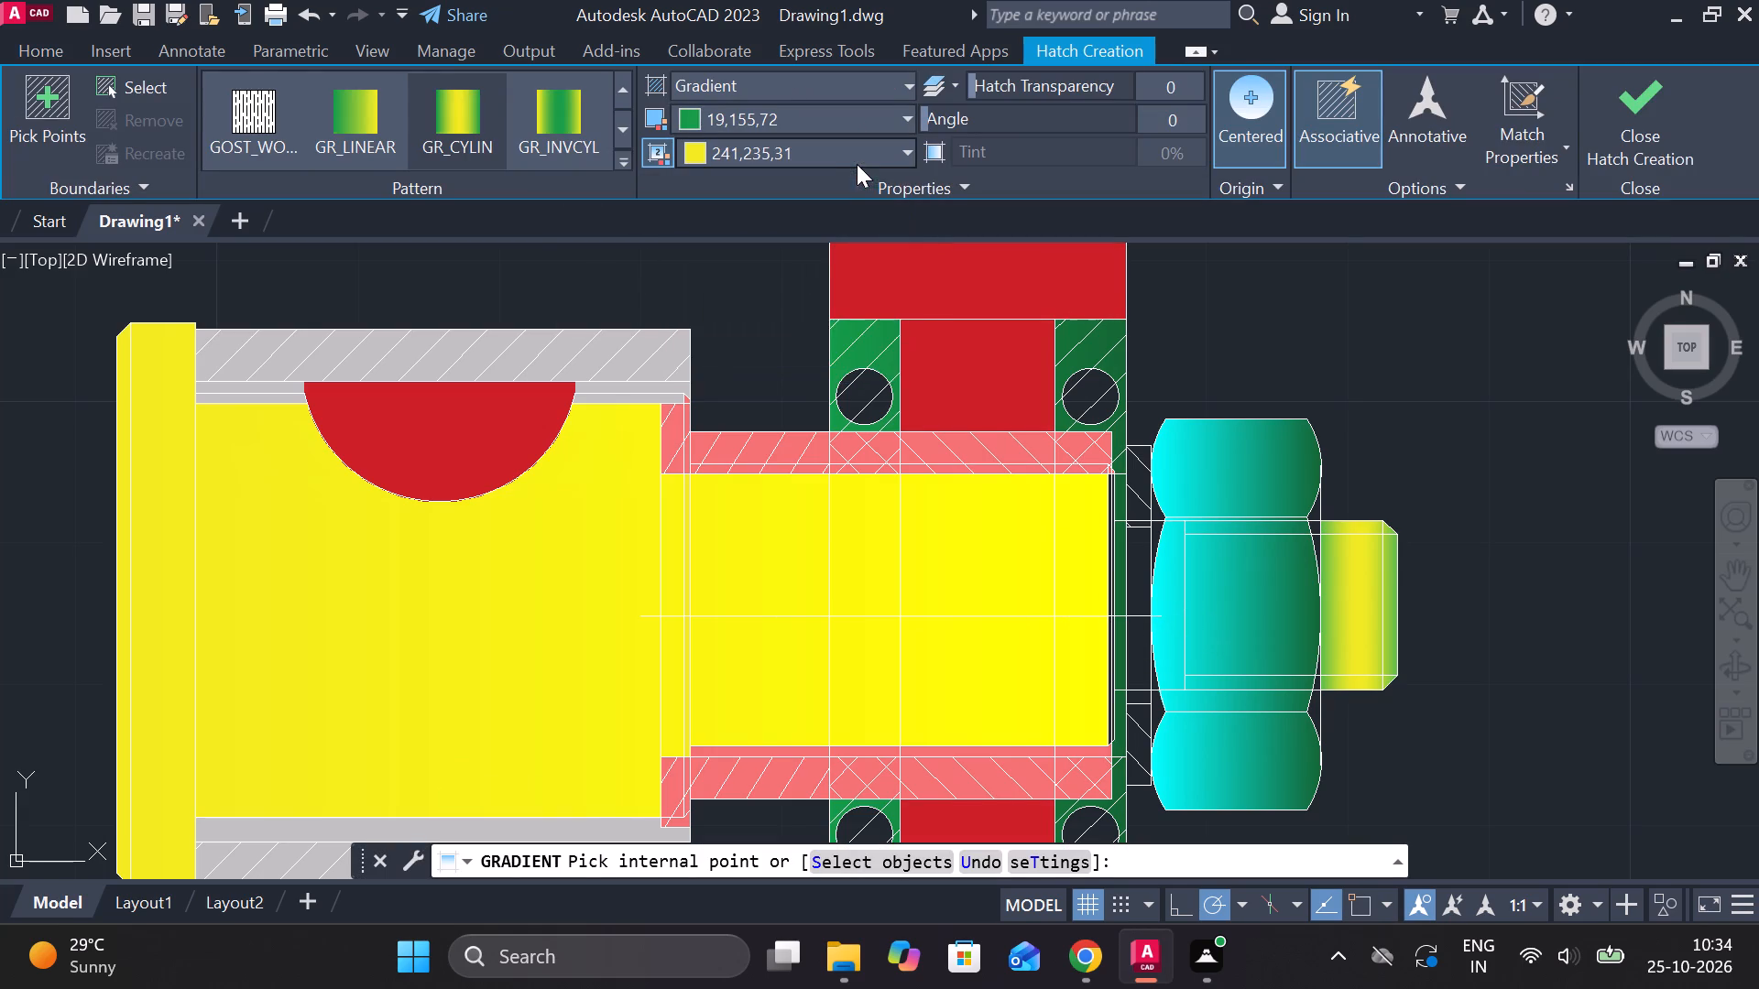
click(896, 243)
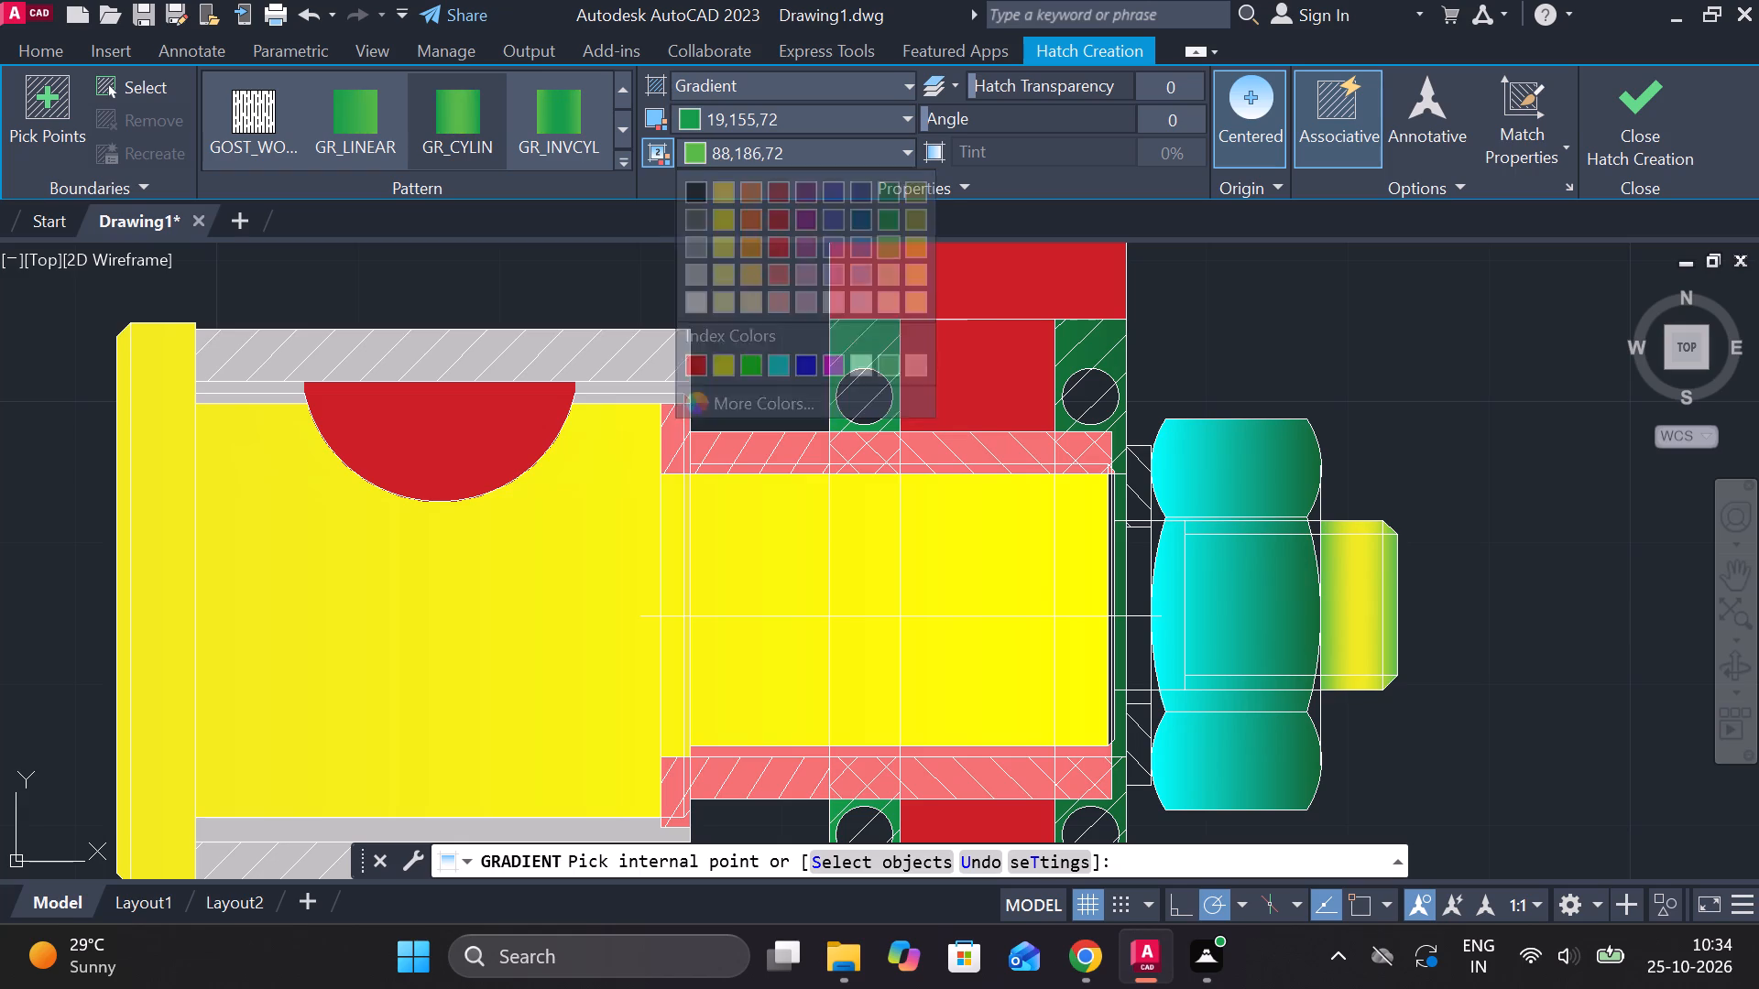
click(1147, 577)
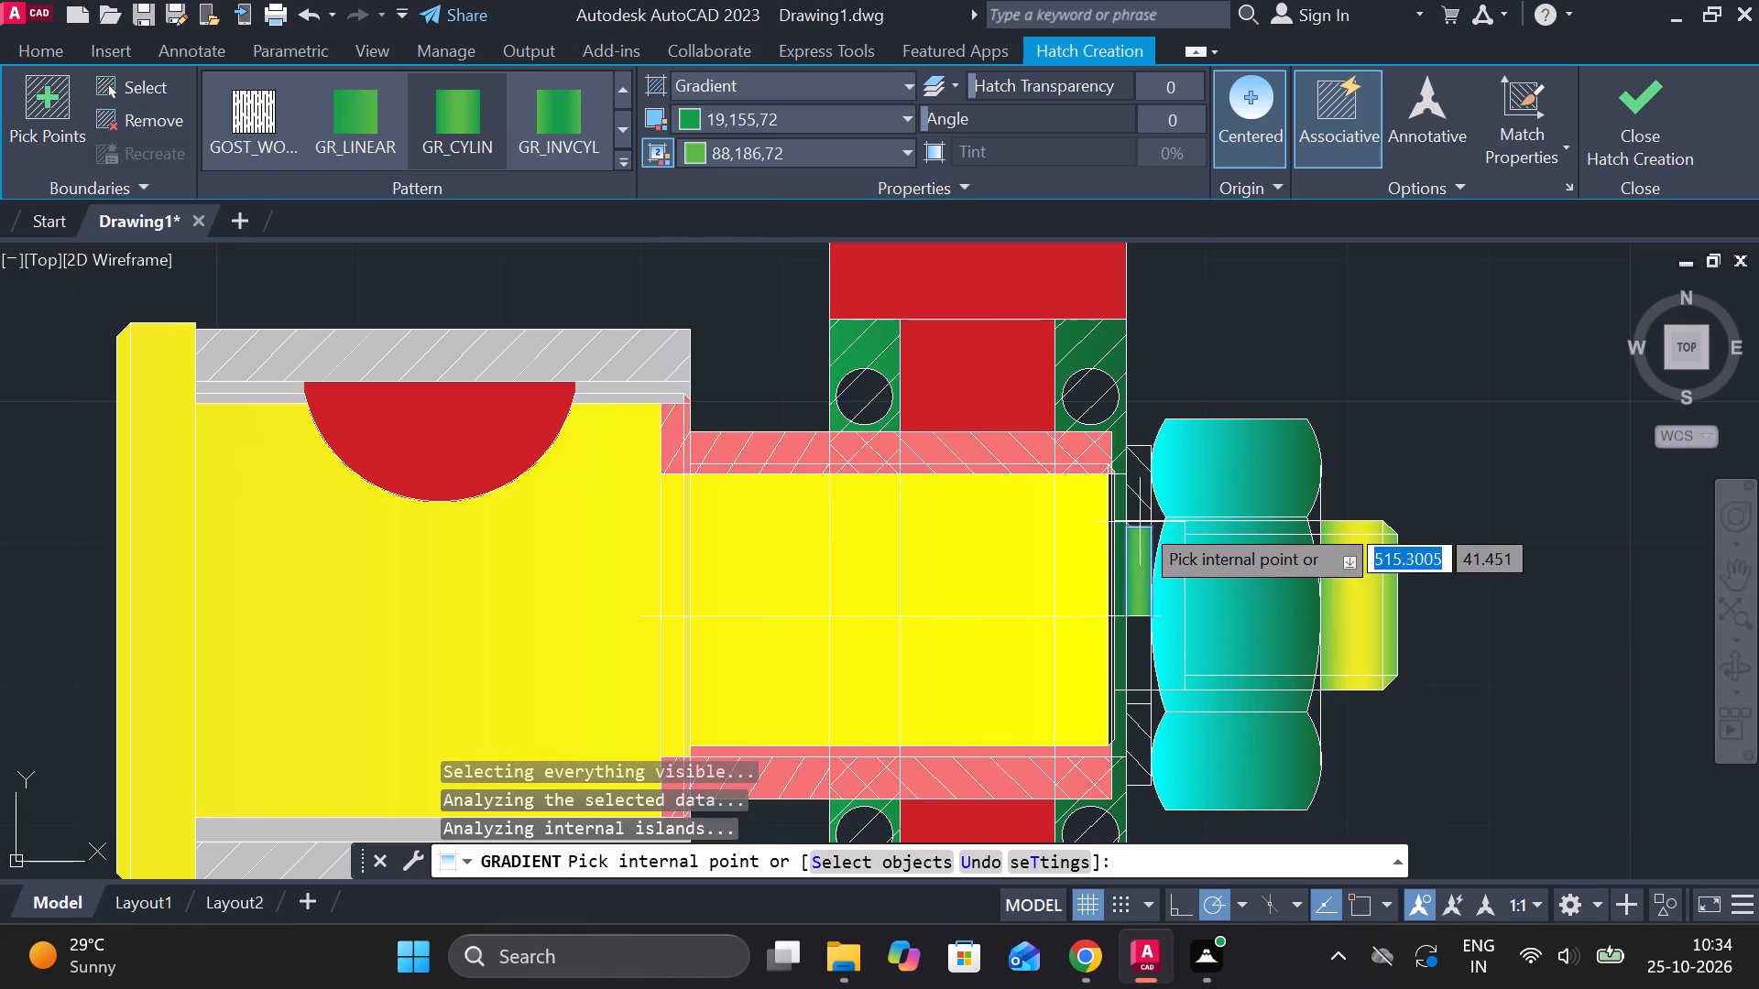
click(1140, 516)
click(1140, 522)
click(1154, 519)
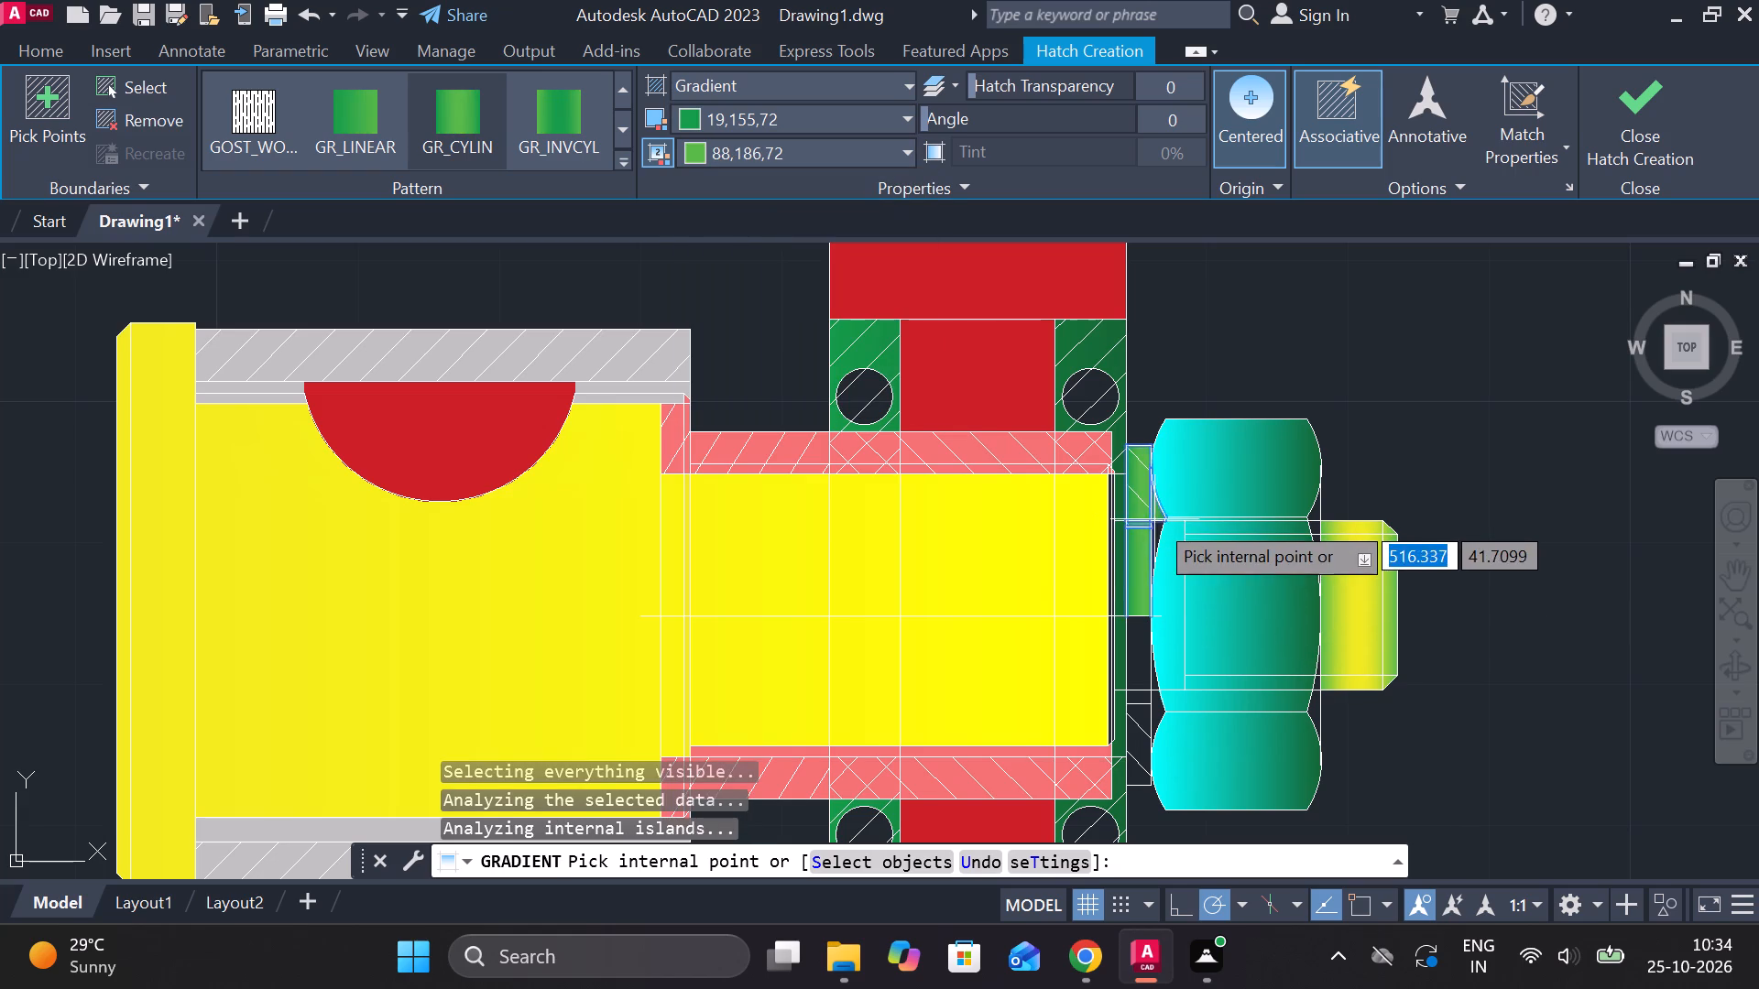
click(1156, 527)
click(1140, 633)
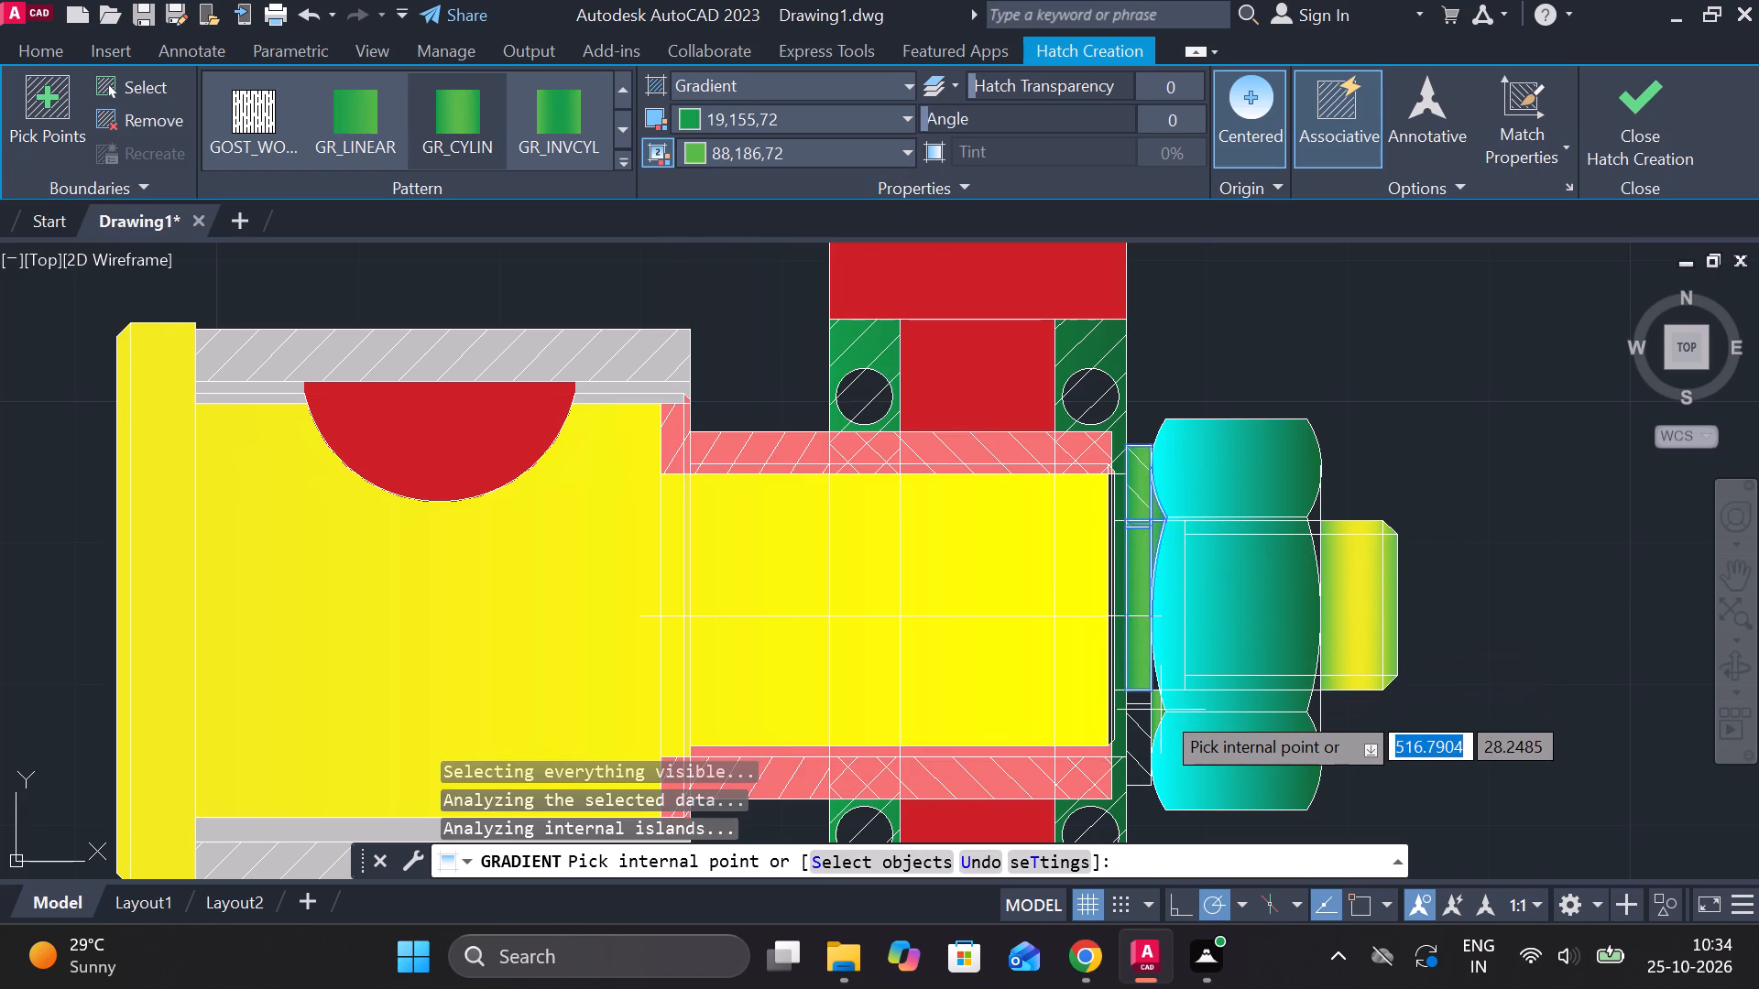
click(1161, 710)
Fill the sliver beside the nut, the washer's lower thread strip and its lower hatched part with the same green gradient, and finish.
scroll(1144, 685, up, 4)
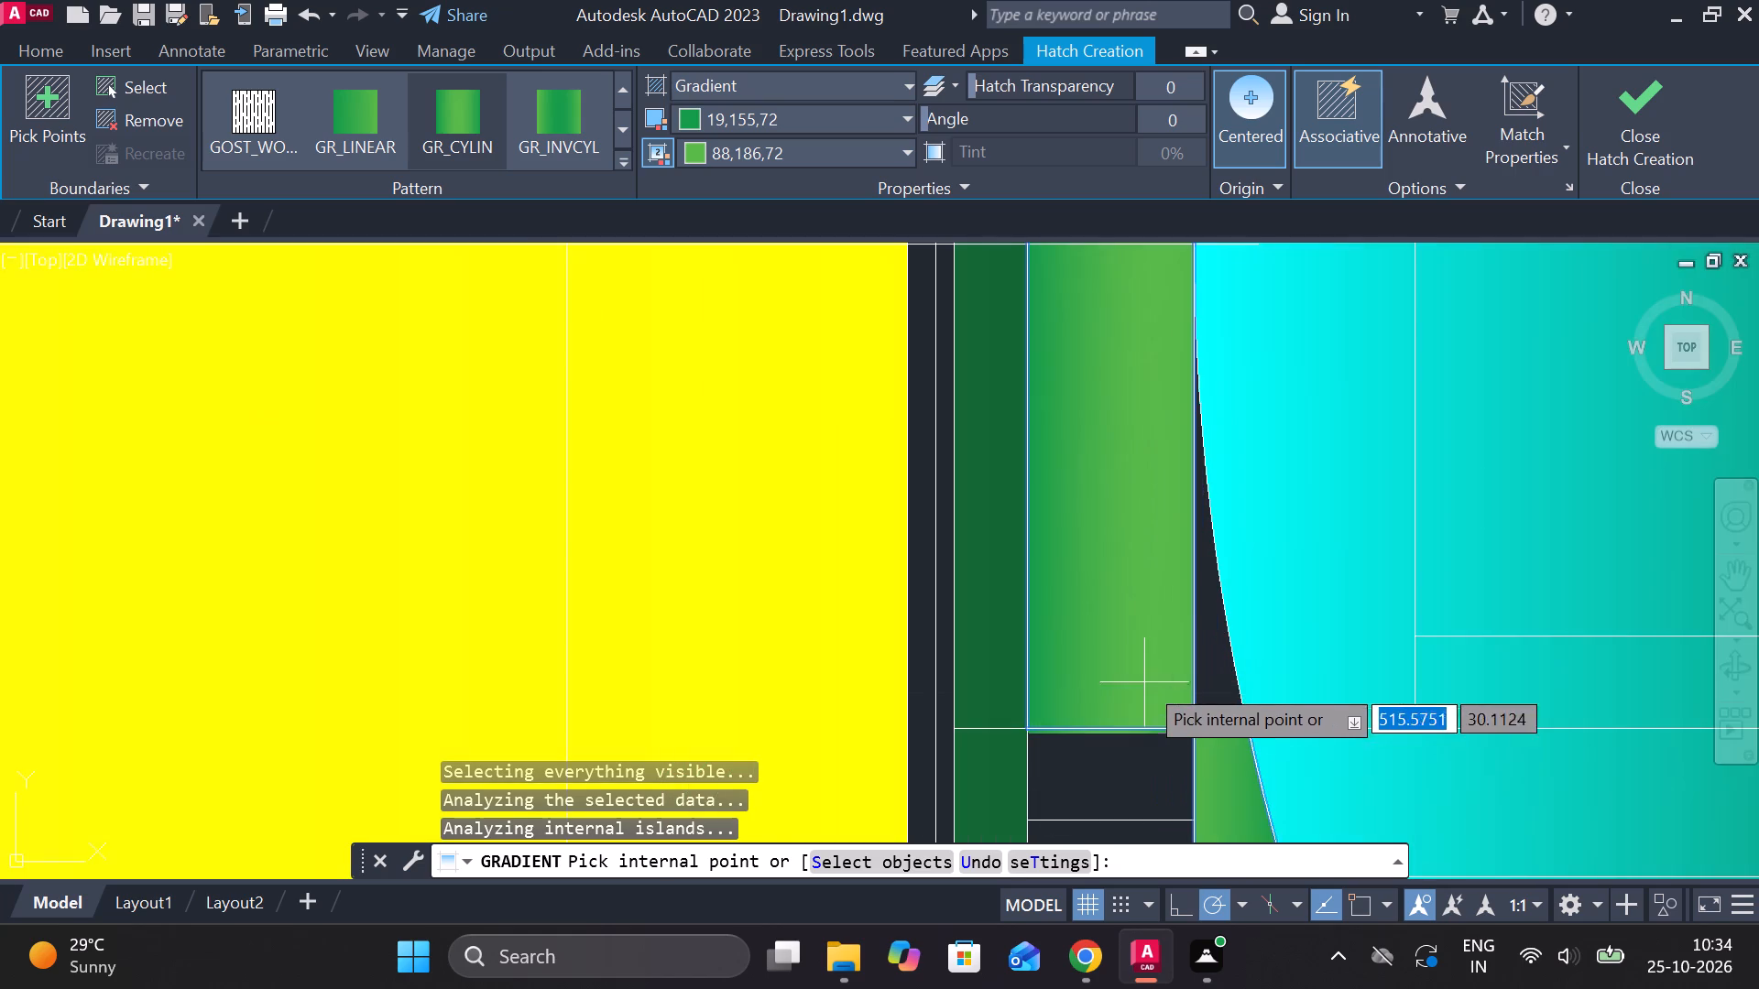
click(1230, 642)
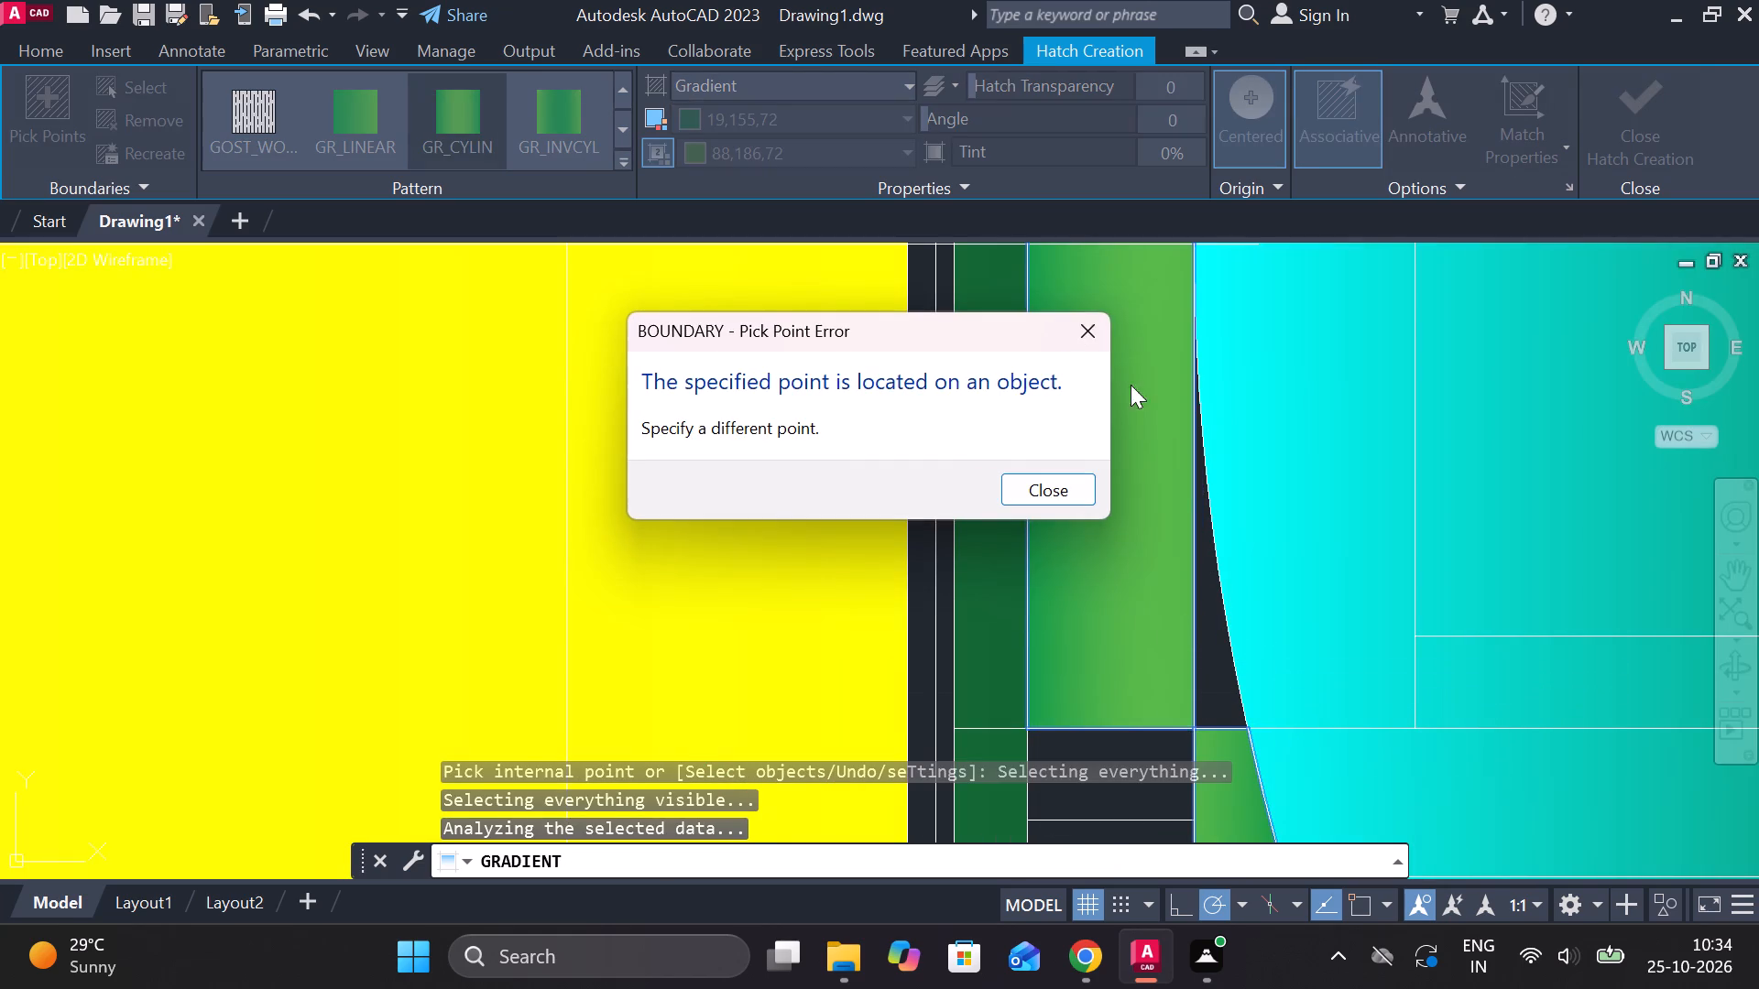
click(1076, 337)
click(1210, 677)
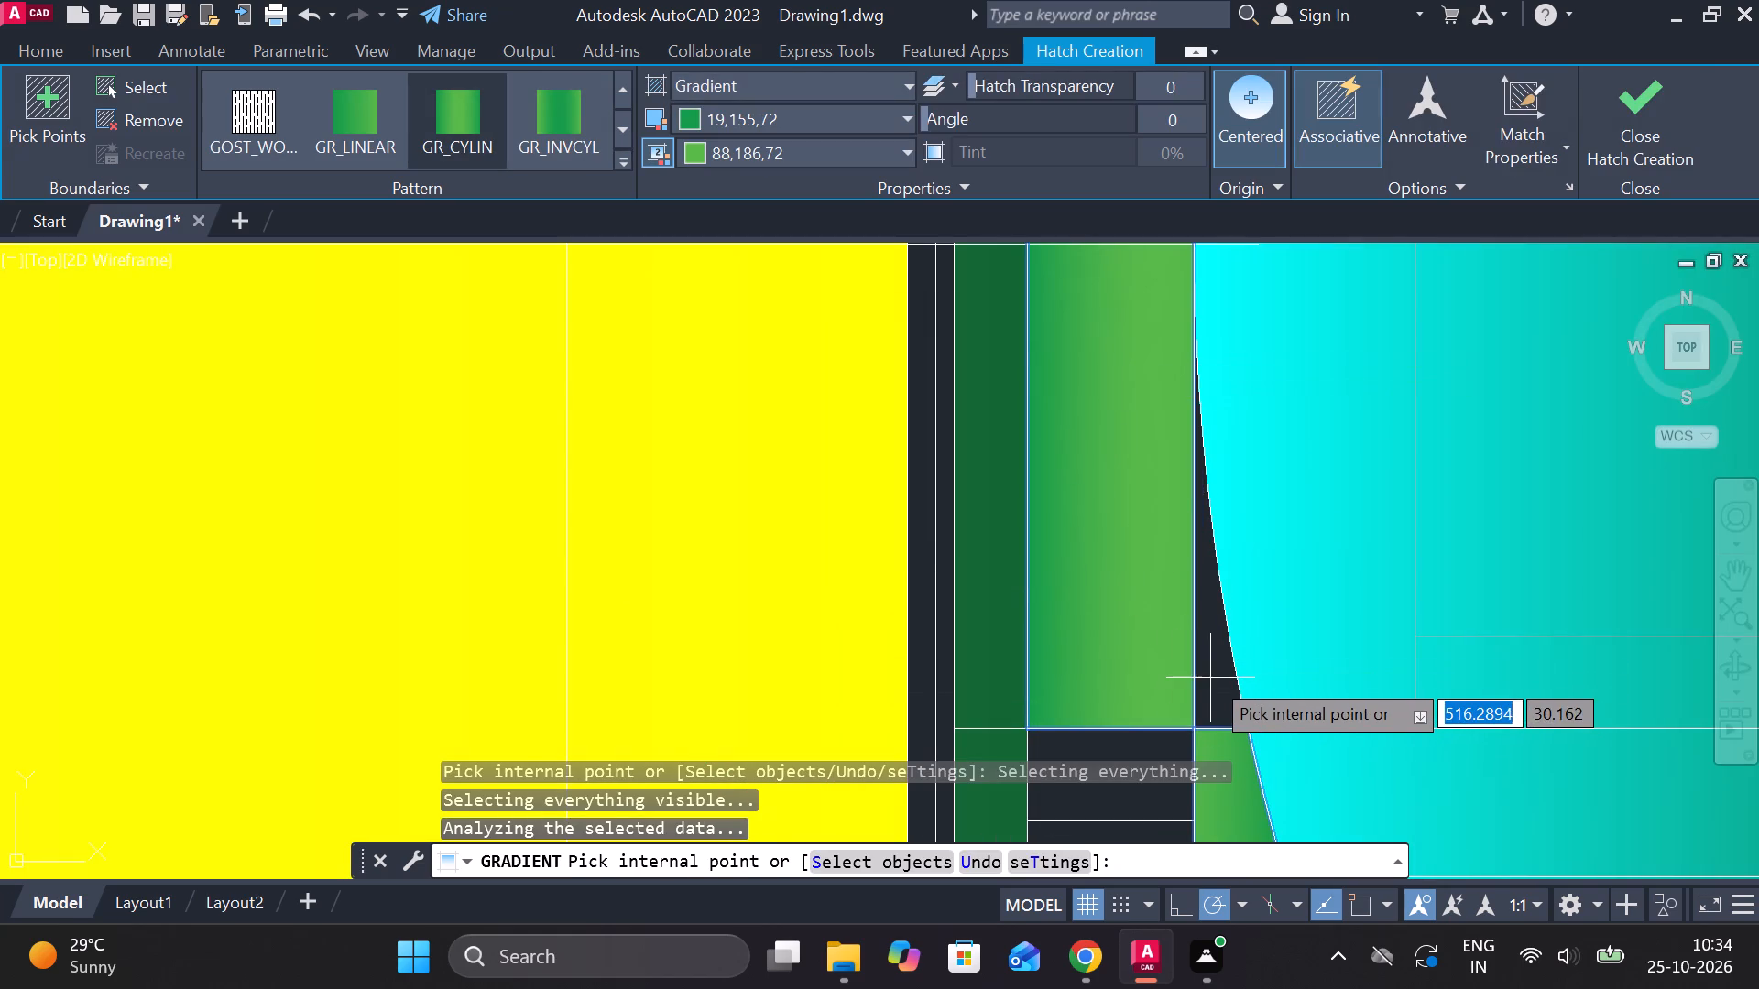
click(1165, 743)
scroll(1165, 743, down, 2)
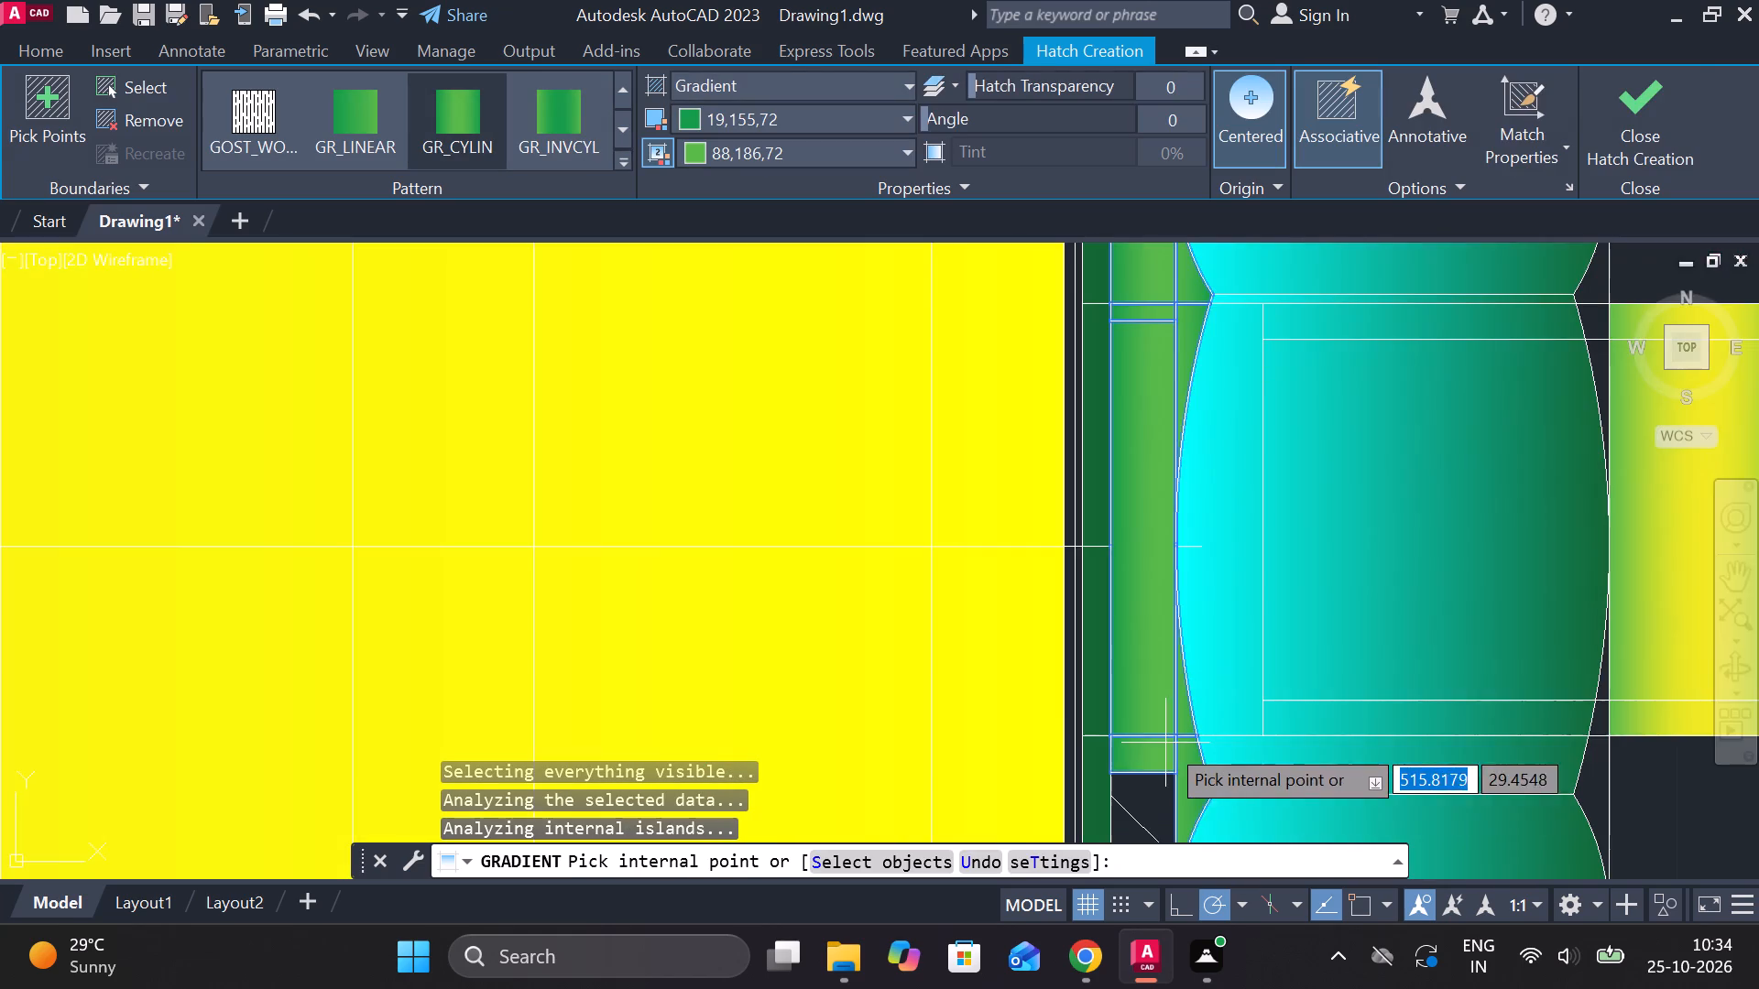
middle_drag(1155, 775, 1142, 553)
click(1145, 563)
scroll(1155, 603, down, 3)
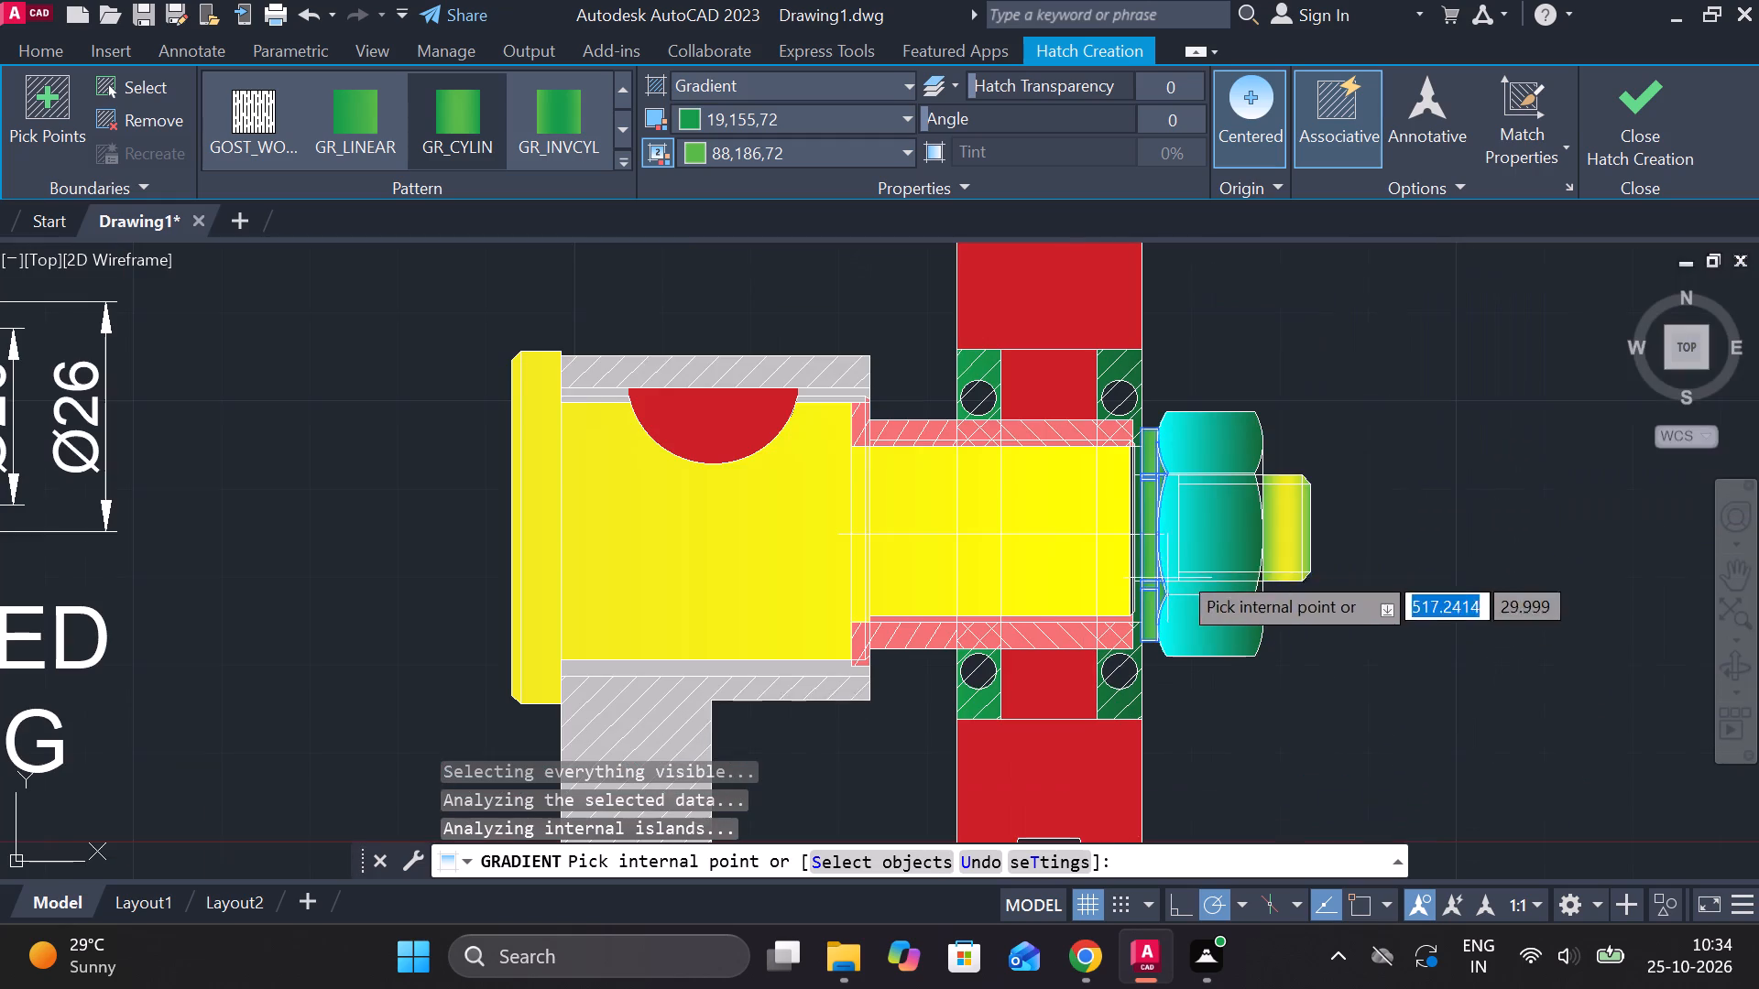
click(1627, 142)
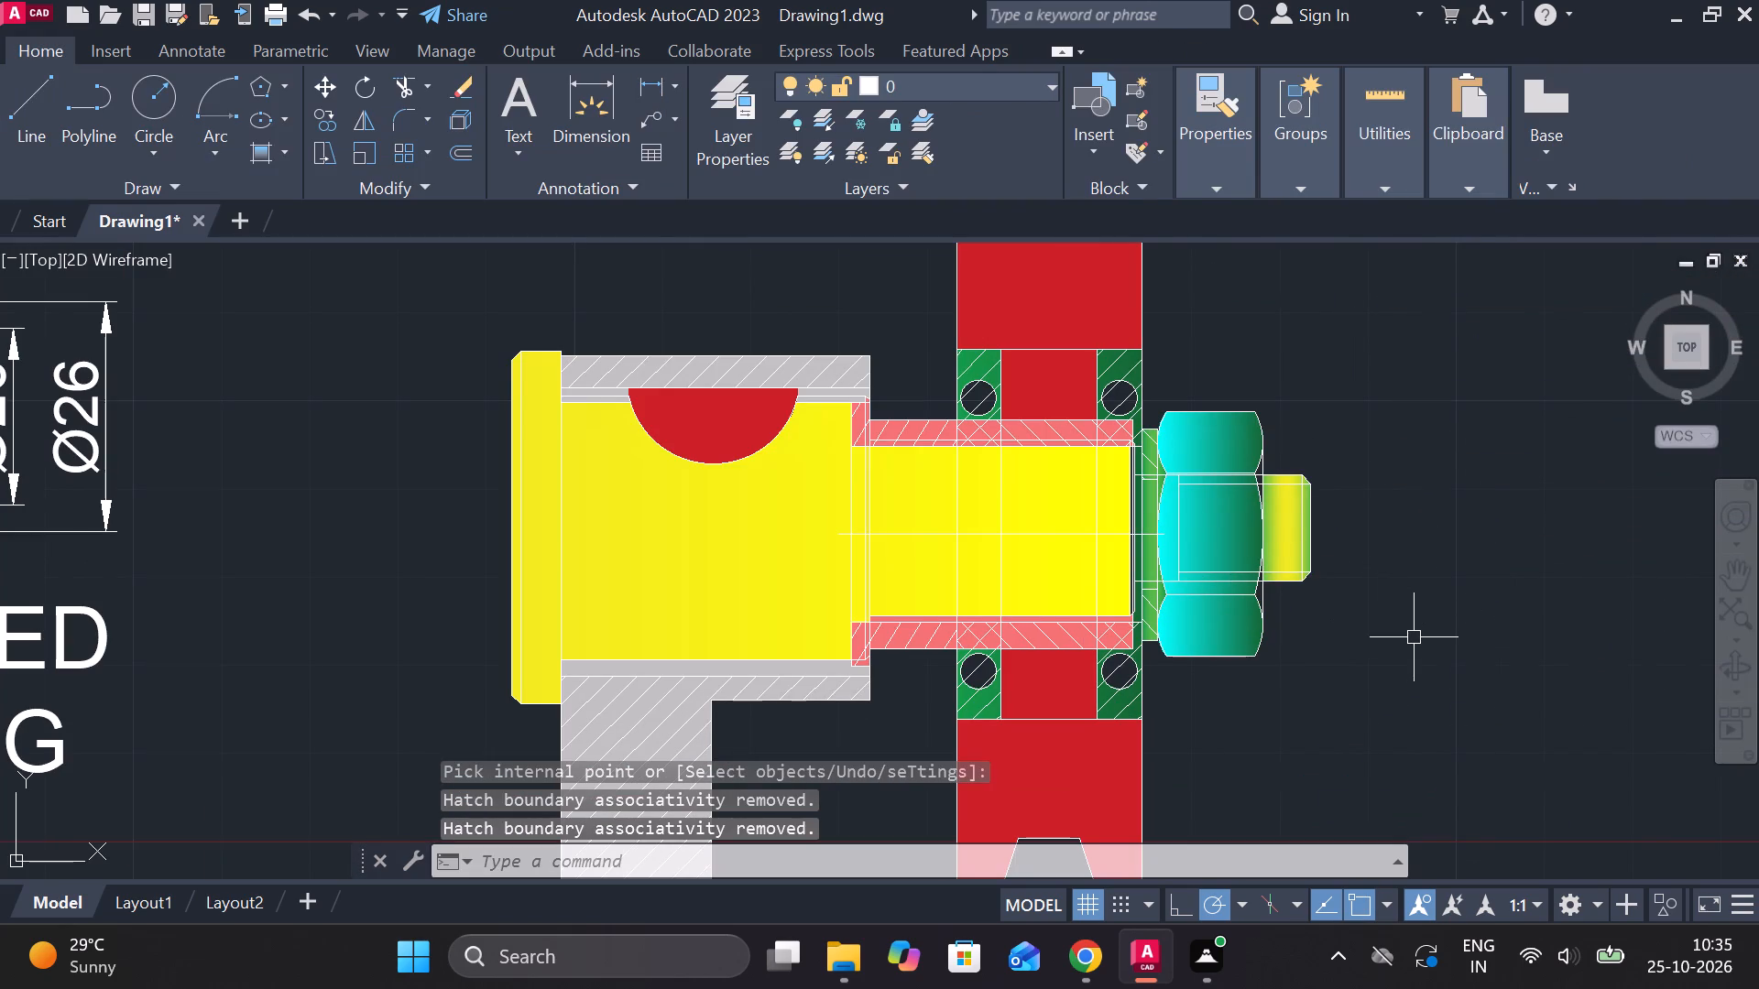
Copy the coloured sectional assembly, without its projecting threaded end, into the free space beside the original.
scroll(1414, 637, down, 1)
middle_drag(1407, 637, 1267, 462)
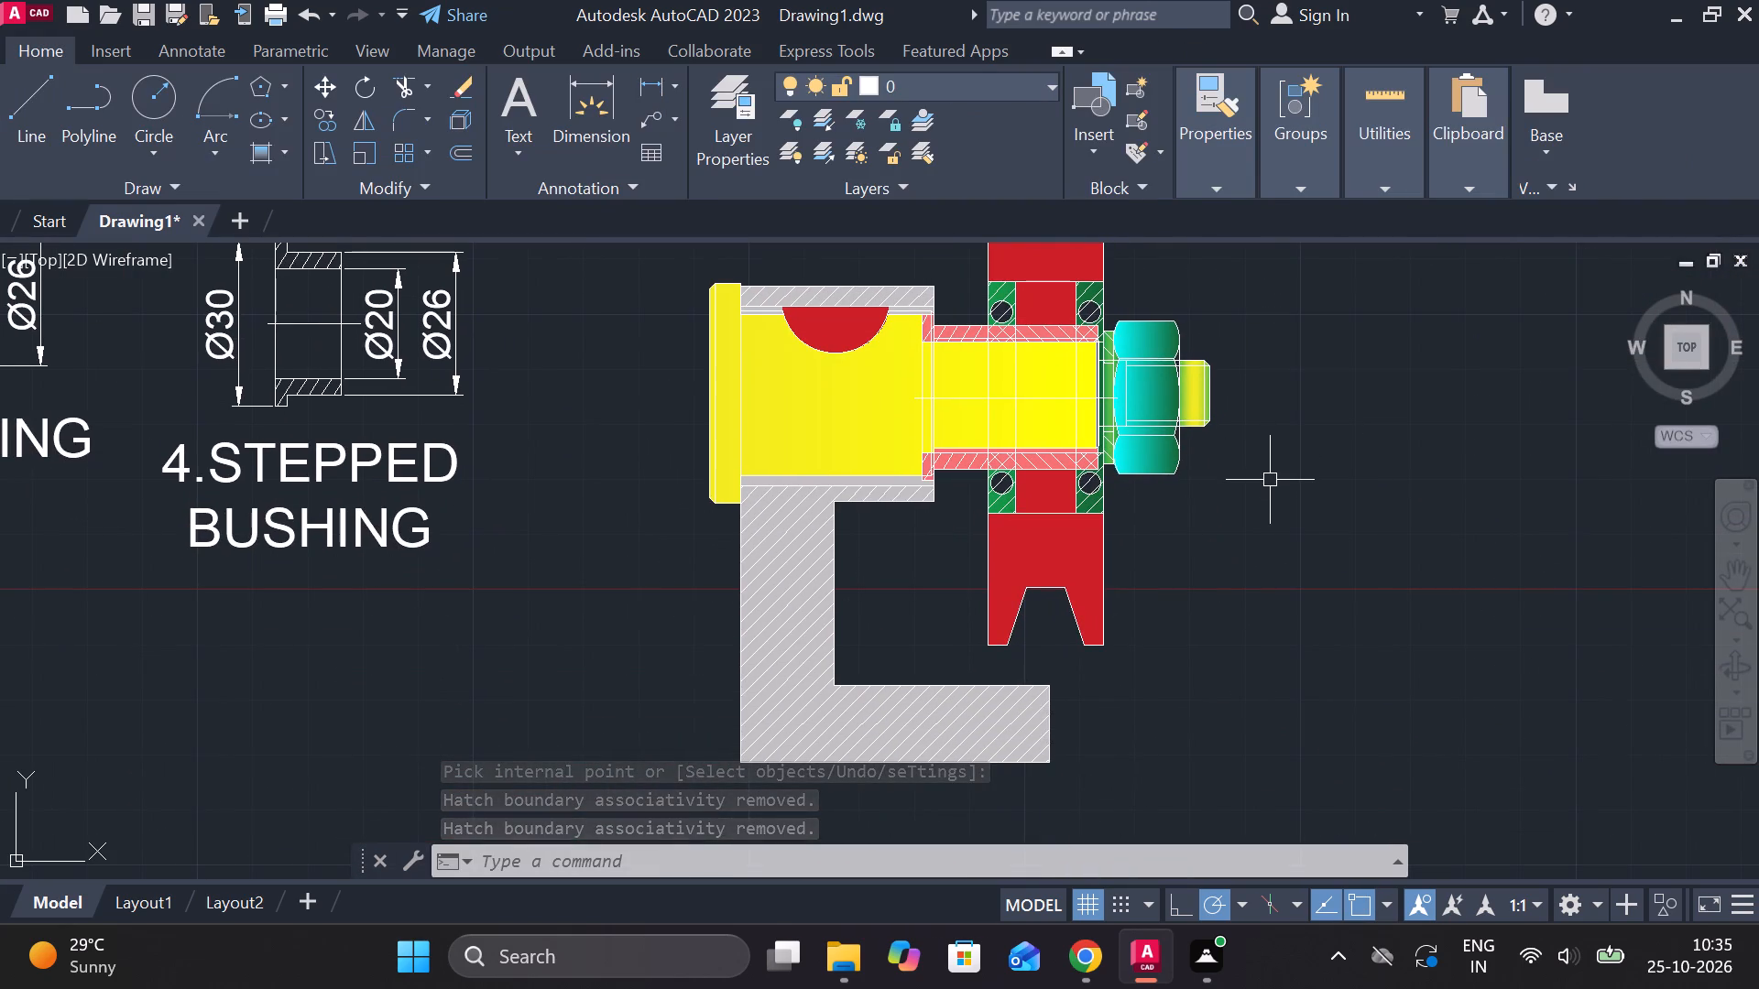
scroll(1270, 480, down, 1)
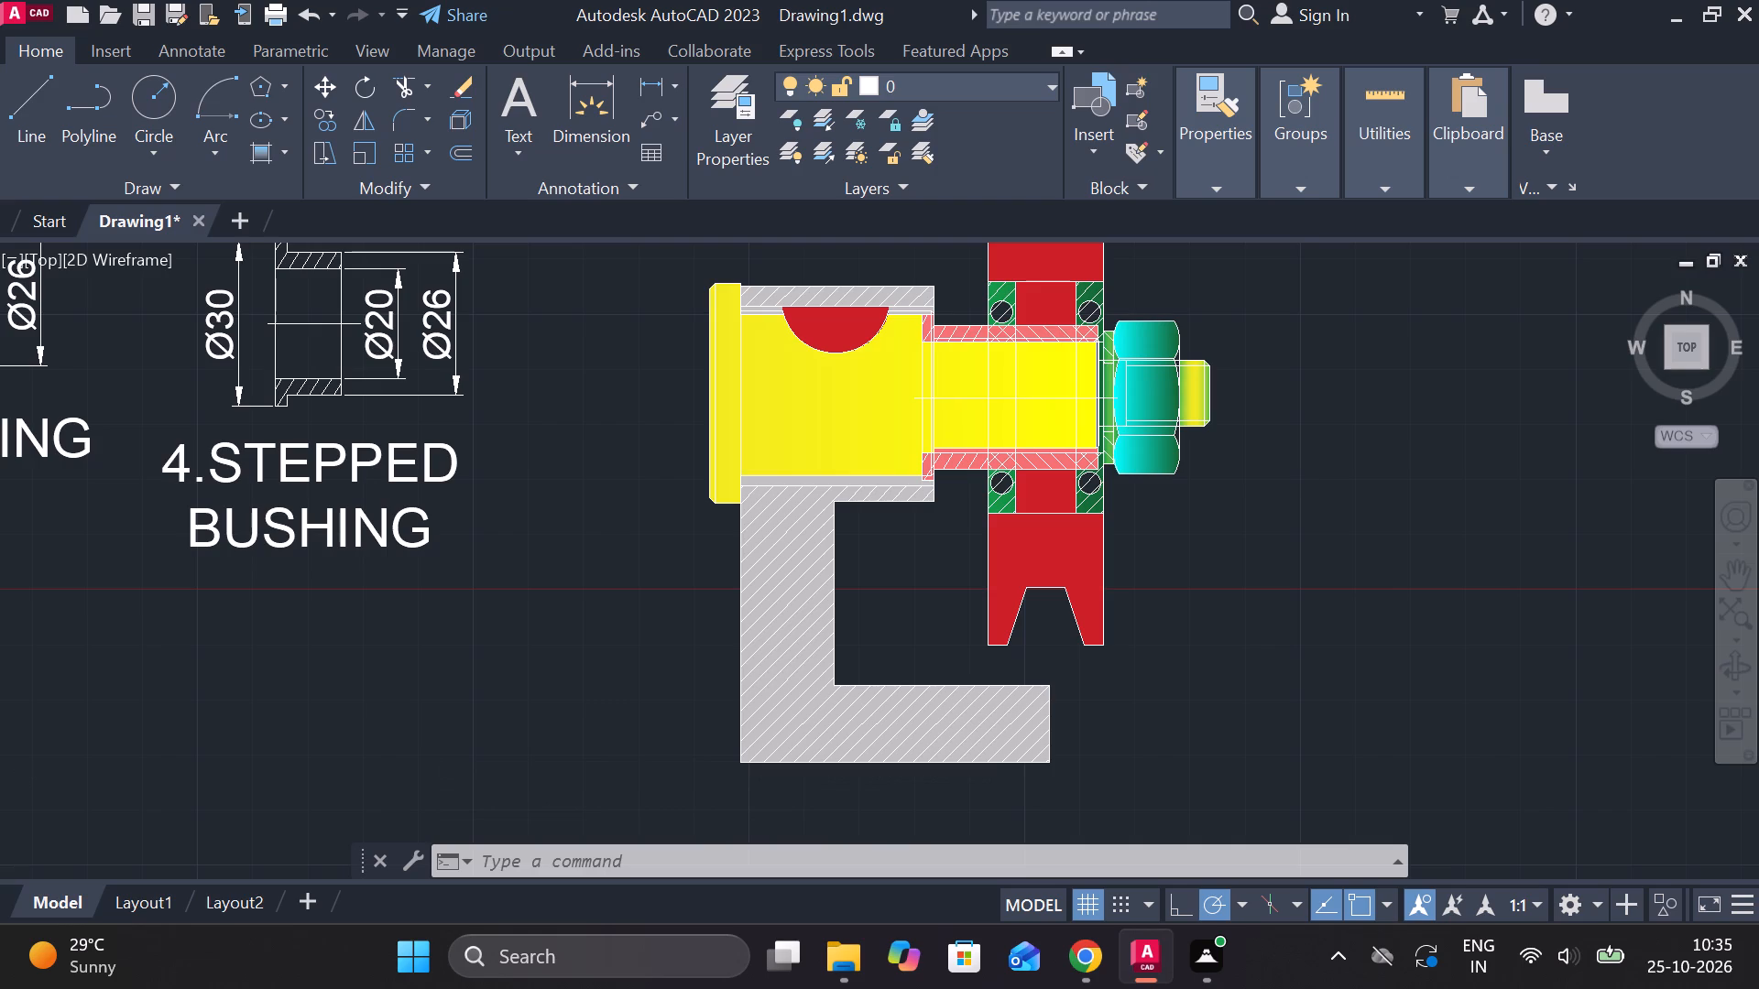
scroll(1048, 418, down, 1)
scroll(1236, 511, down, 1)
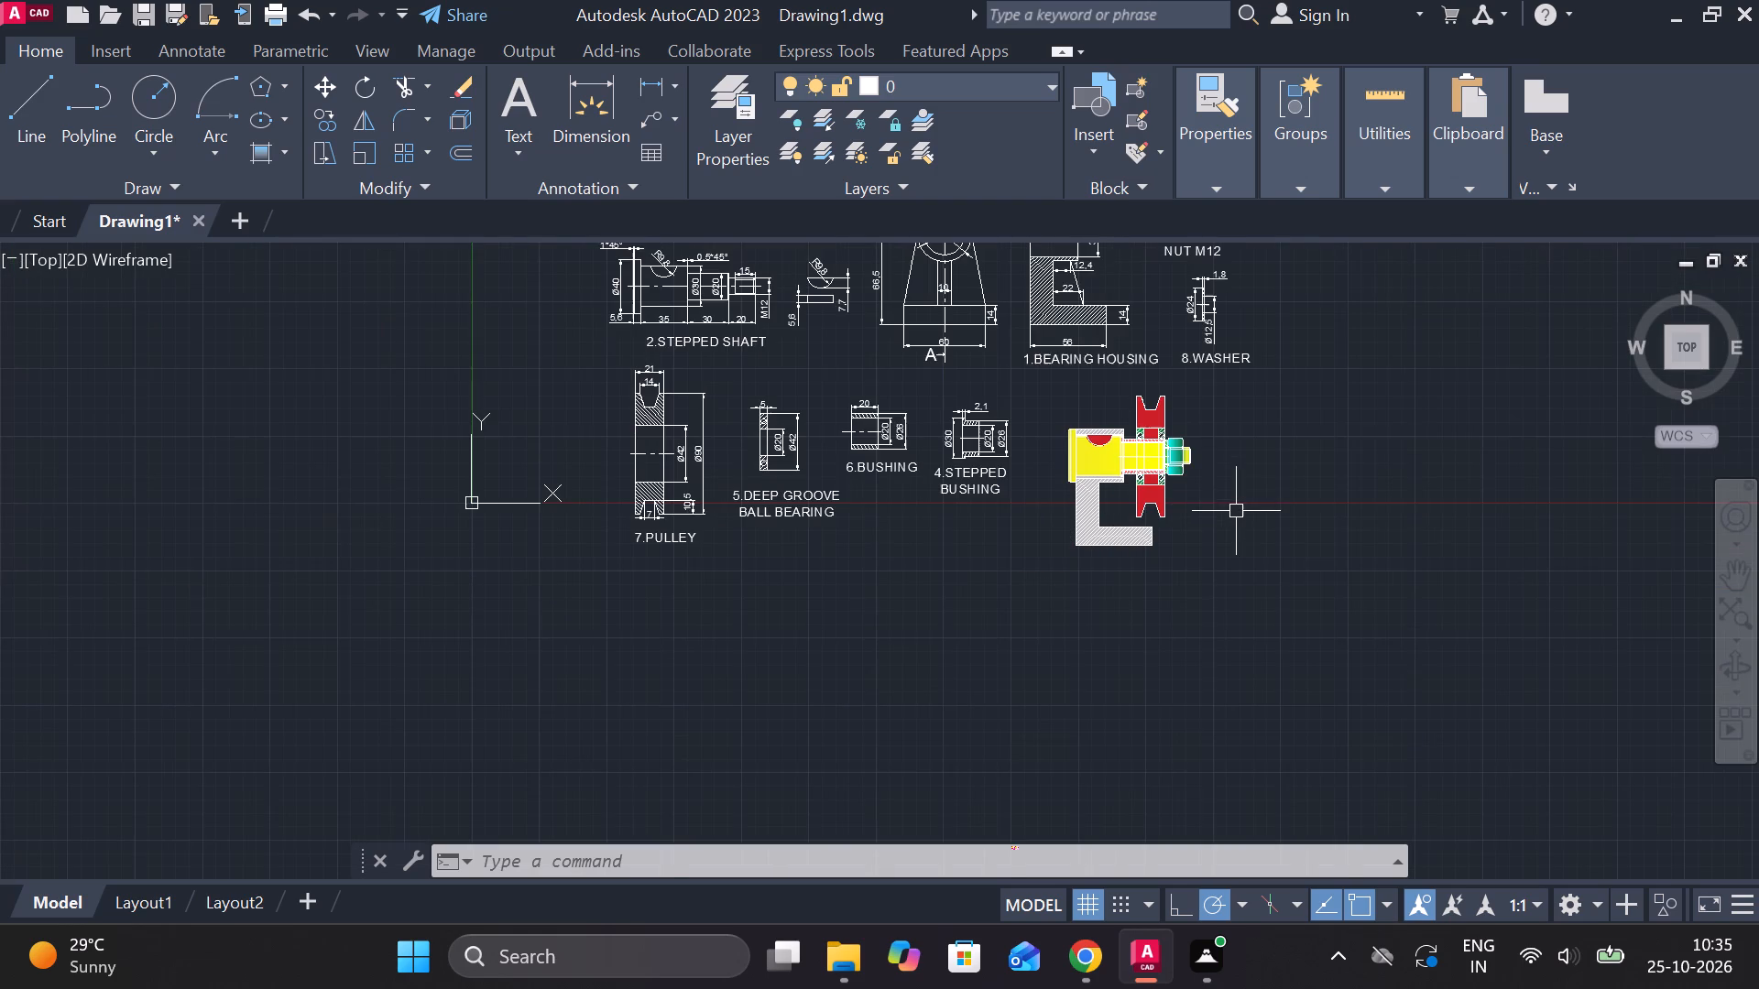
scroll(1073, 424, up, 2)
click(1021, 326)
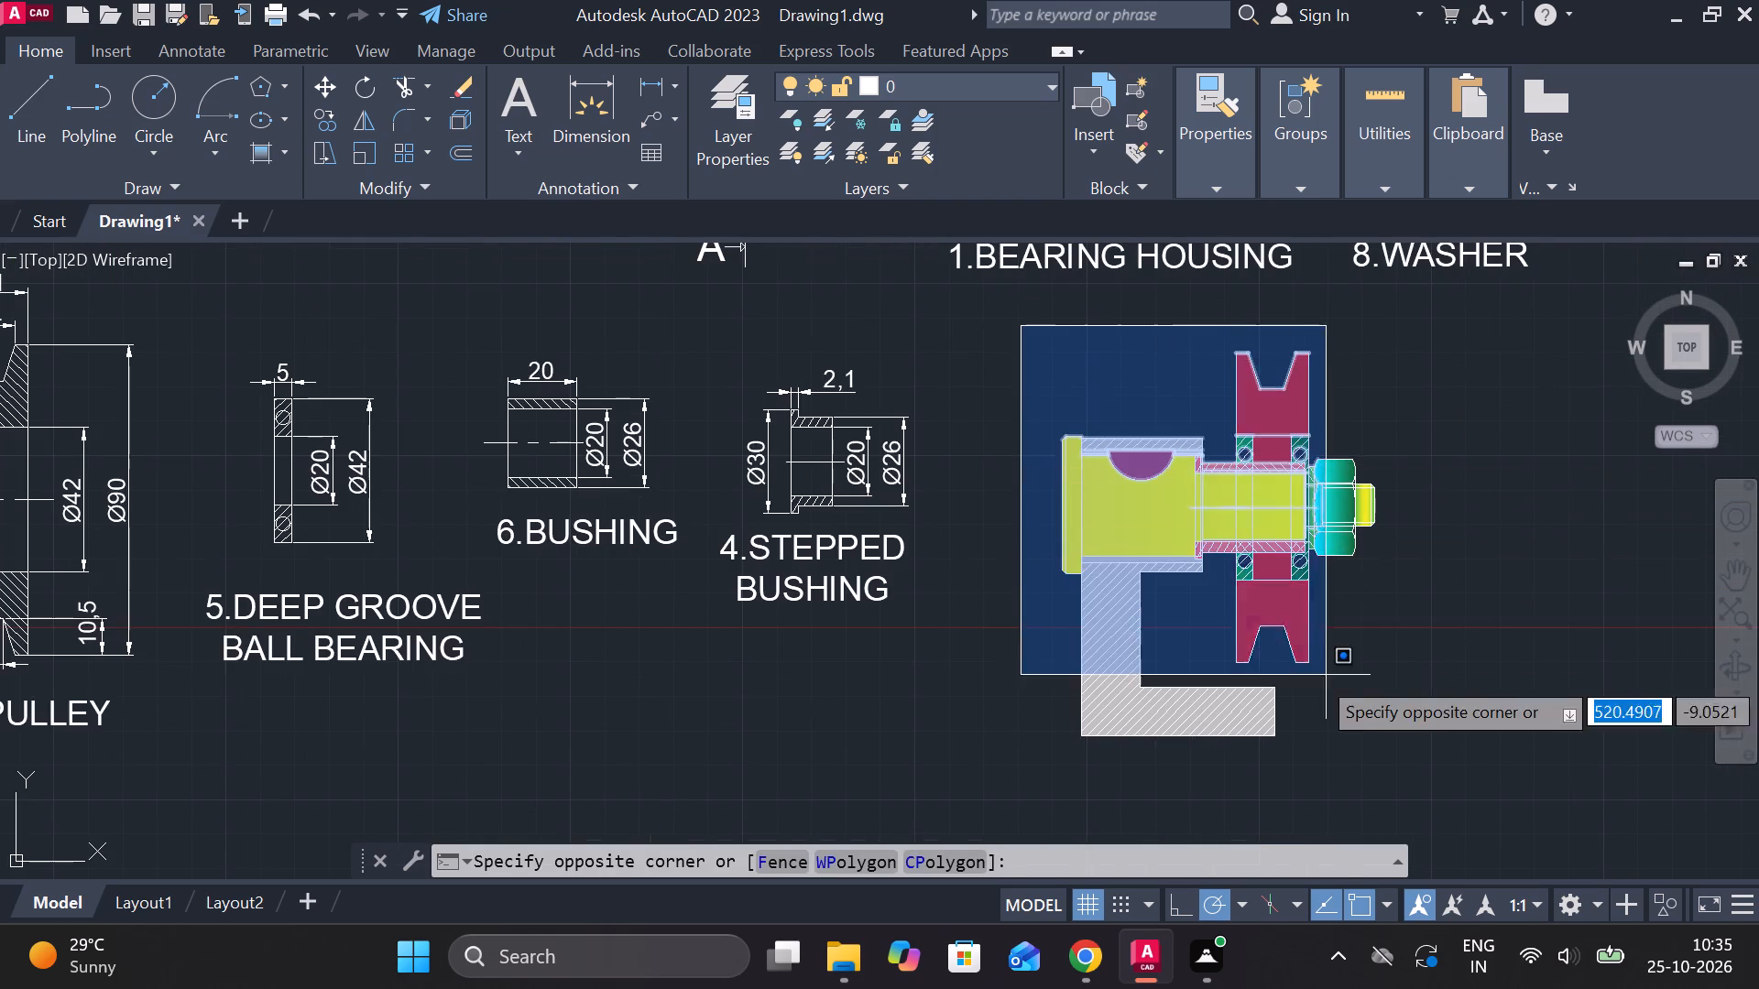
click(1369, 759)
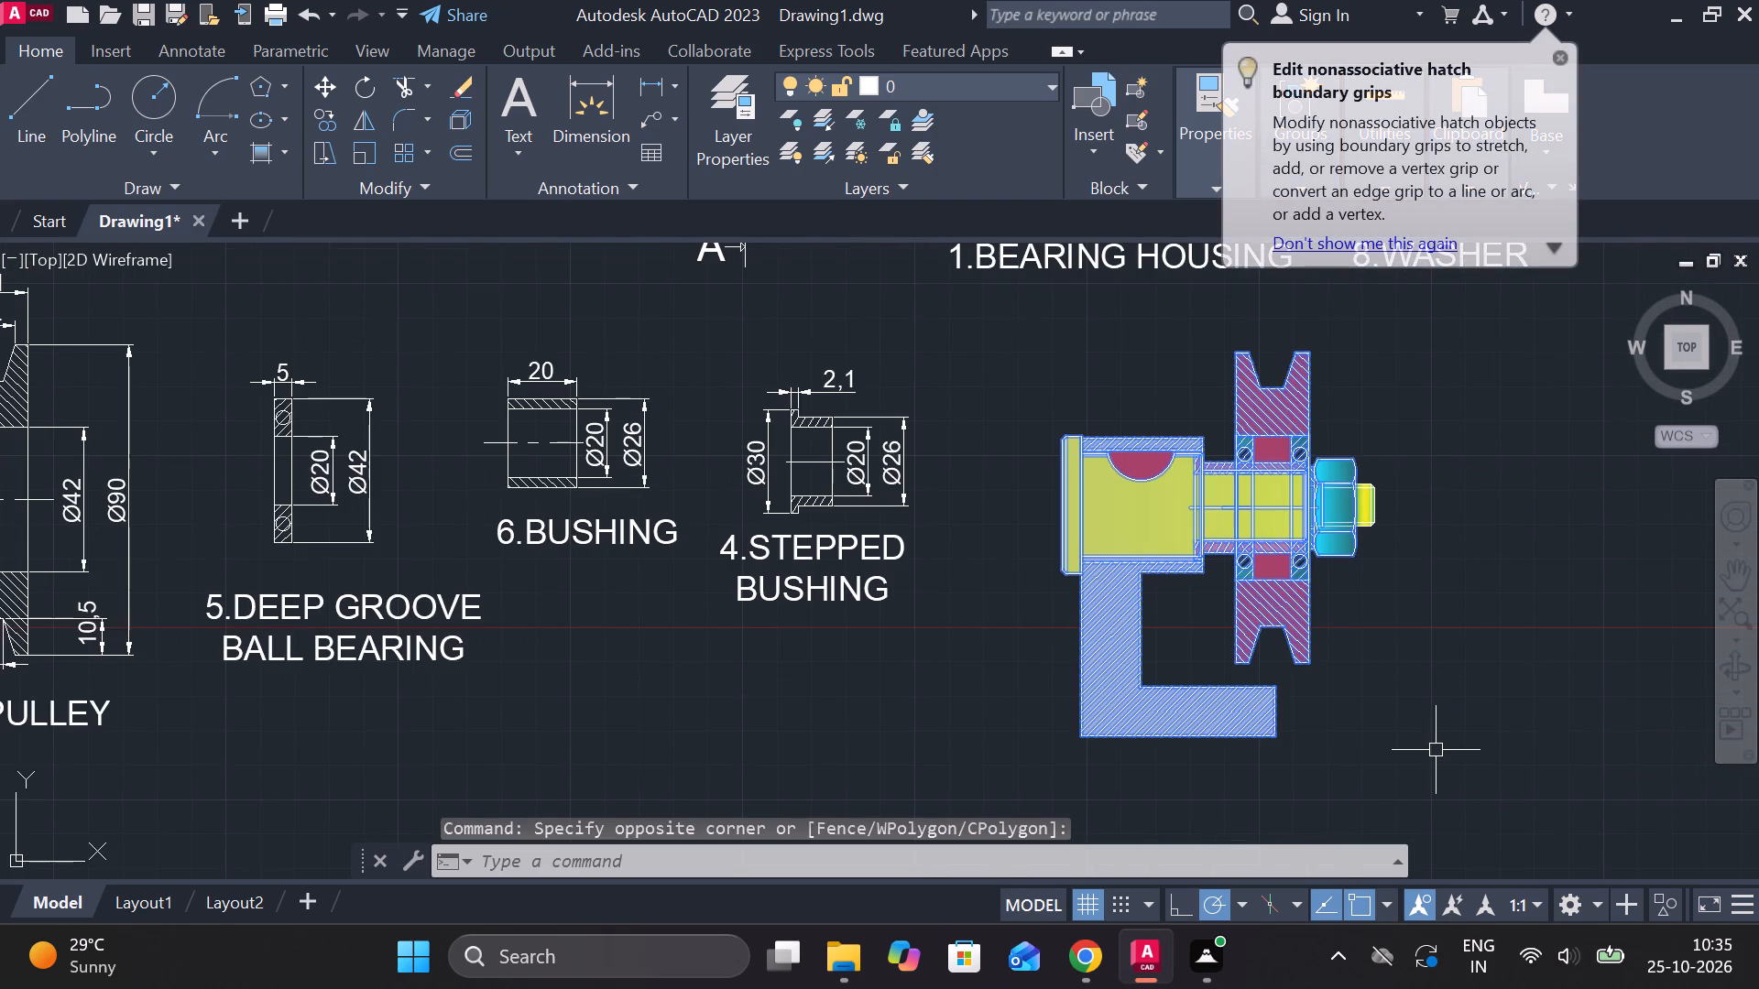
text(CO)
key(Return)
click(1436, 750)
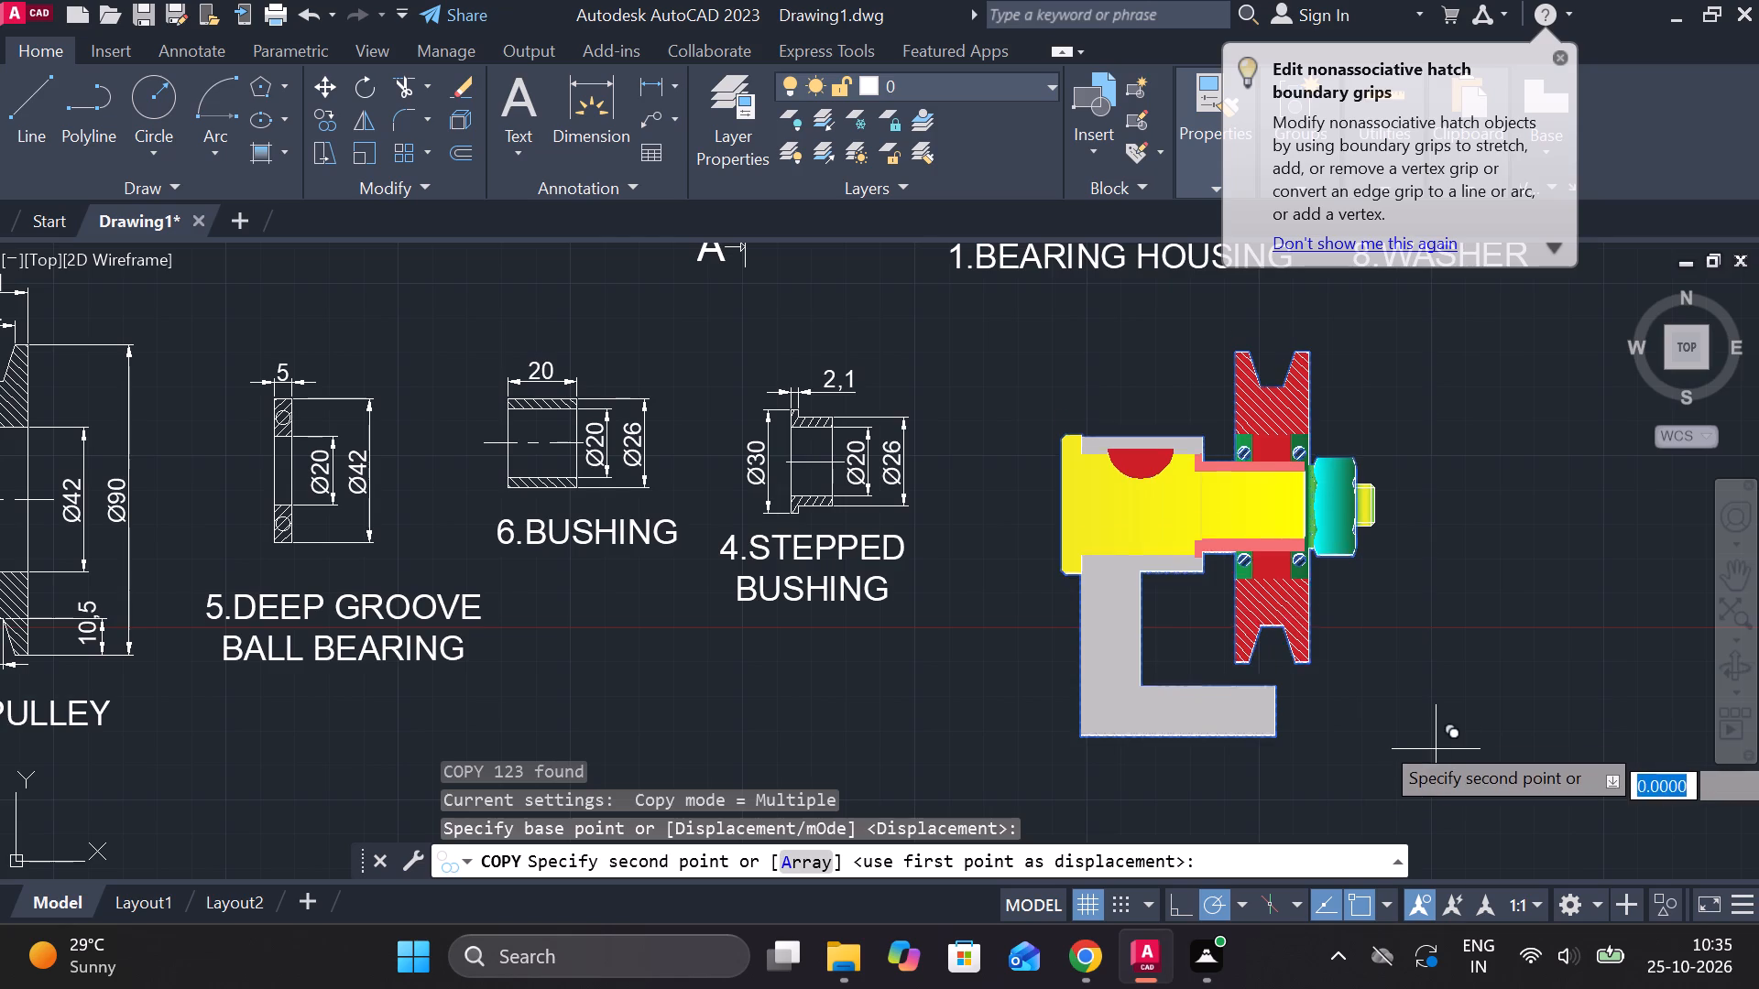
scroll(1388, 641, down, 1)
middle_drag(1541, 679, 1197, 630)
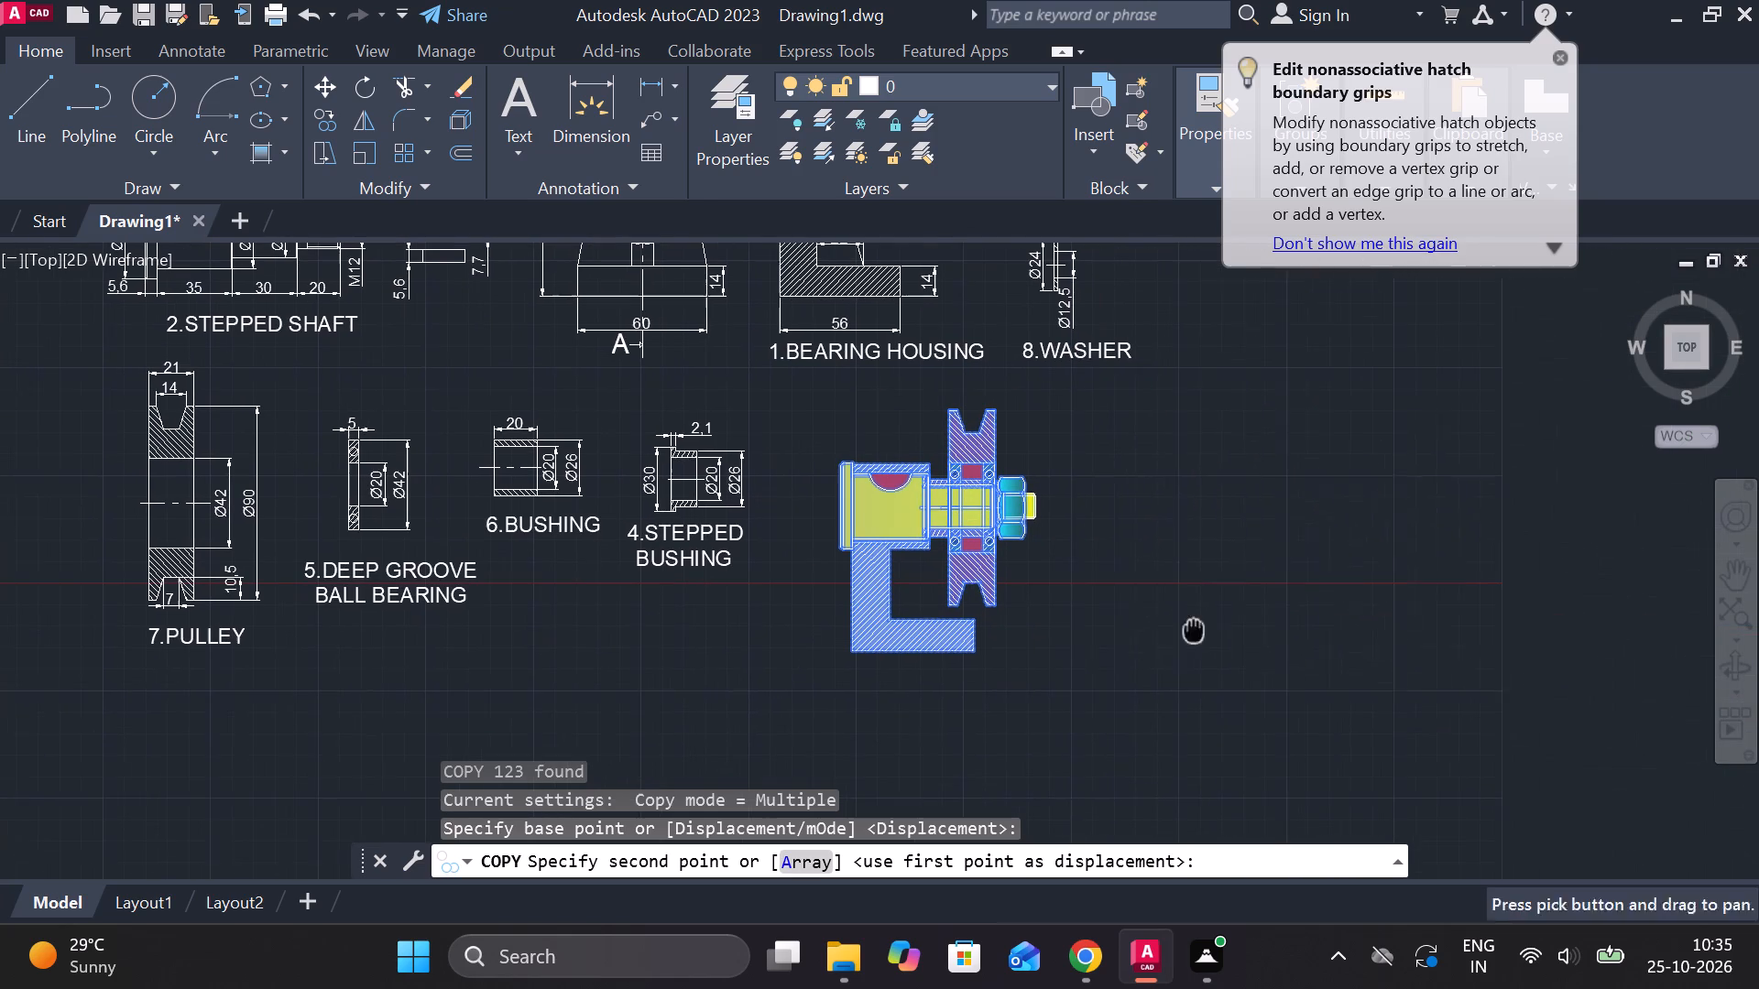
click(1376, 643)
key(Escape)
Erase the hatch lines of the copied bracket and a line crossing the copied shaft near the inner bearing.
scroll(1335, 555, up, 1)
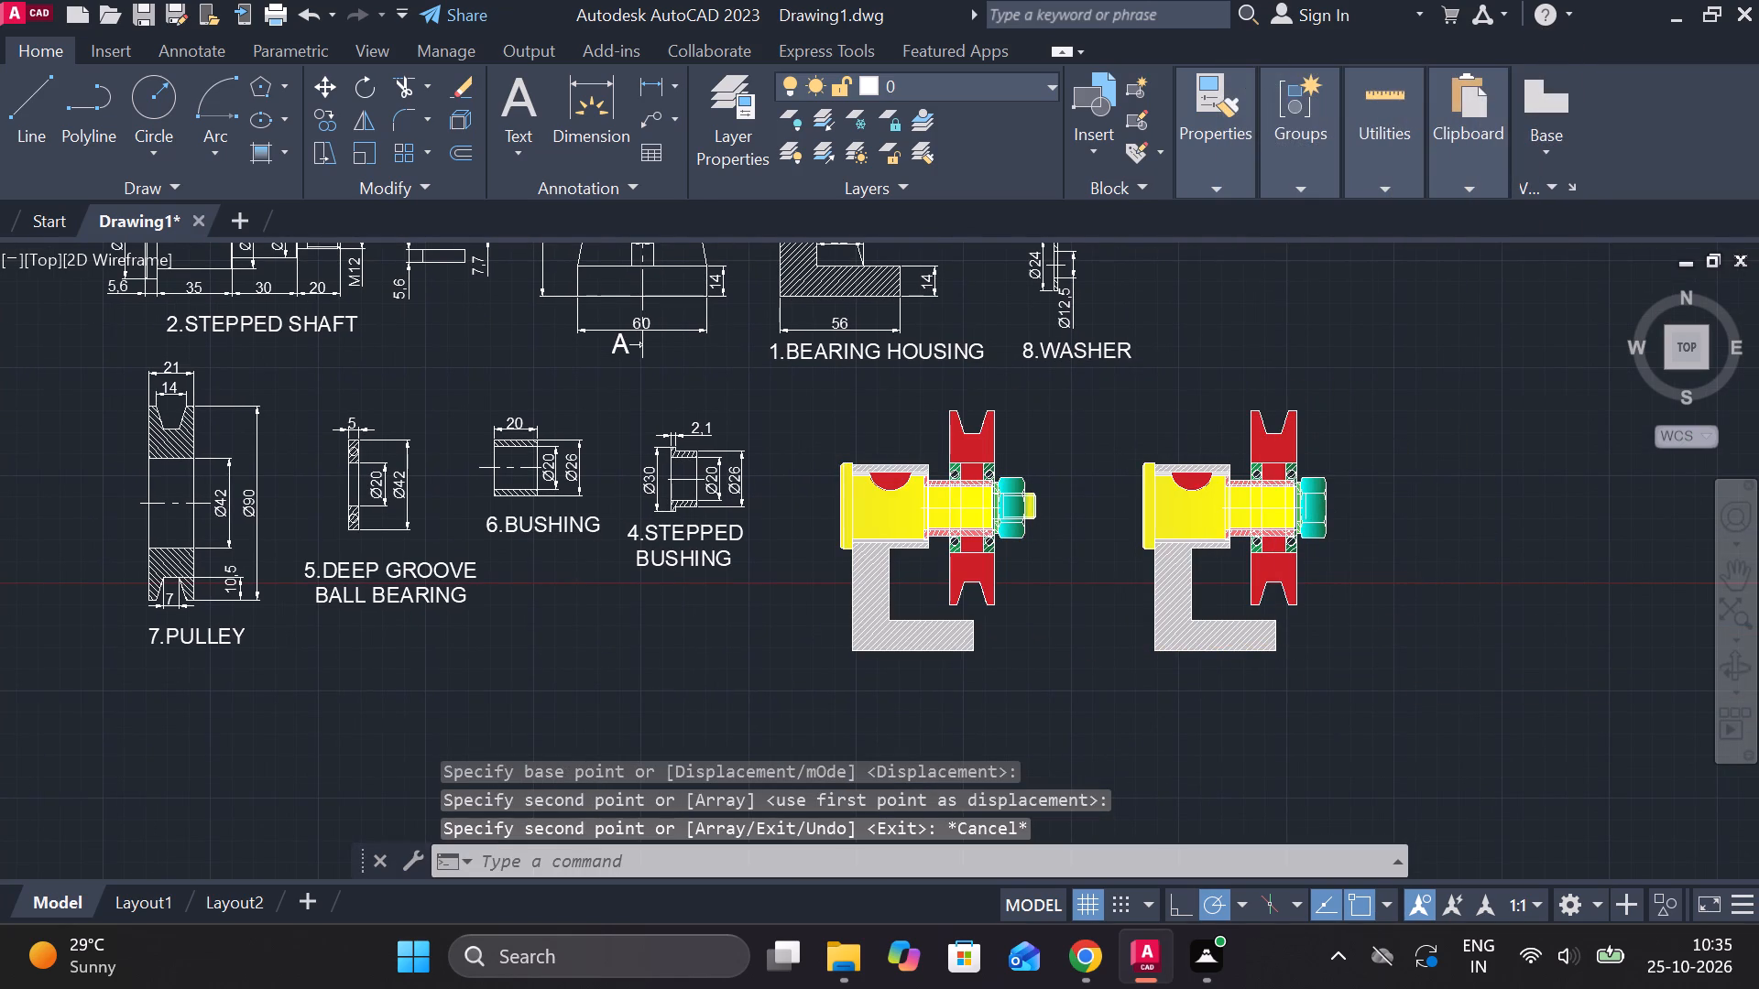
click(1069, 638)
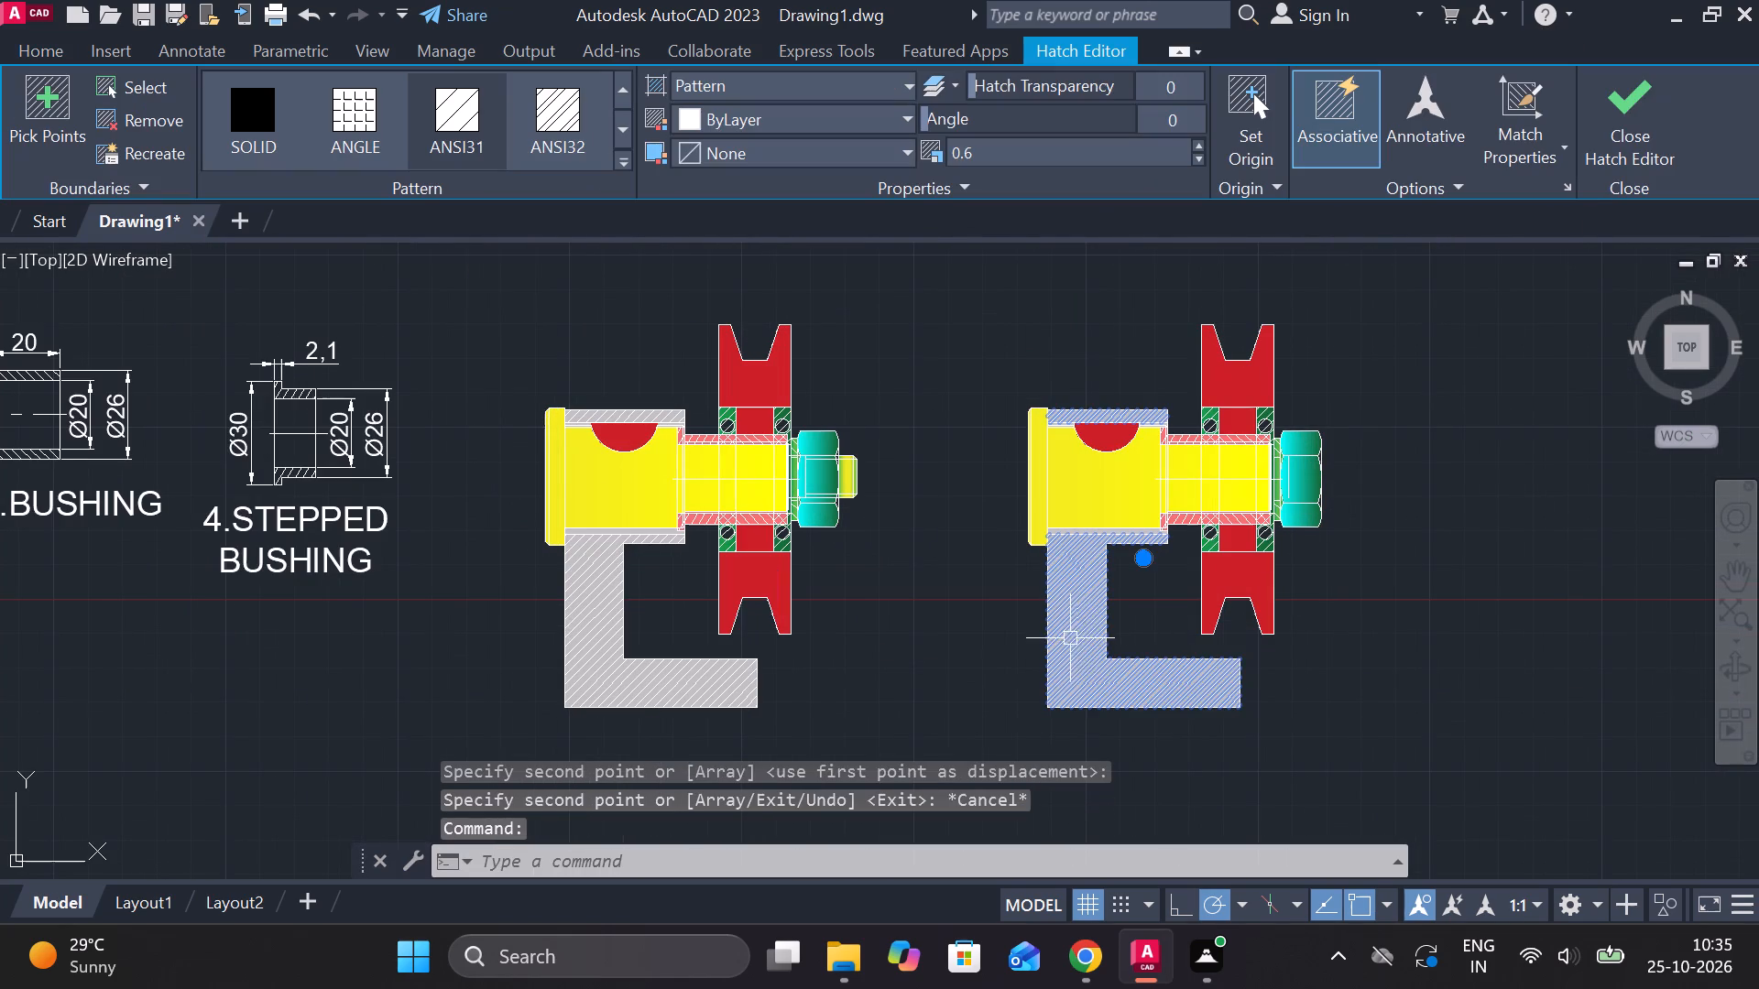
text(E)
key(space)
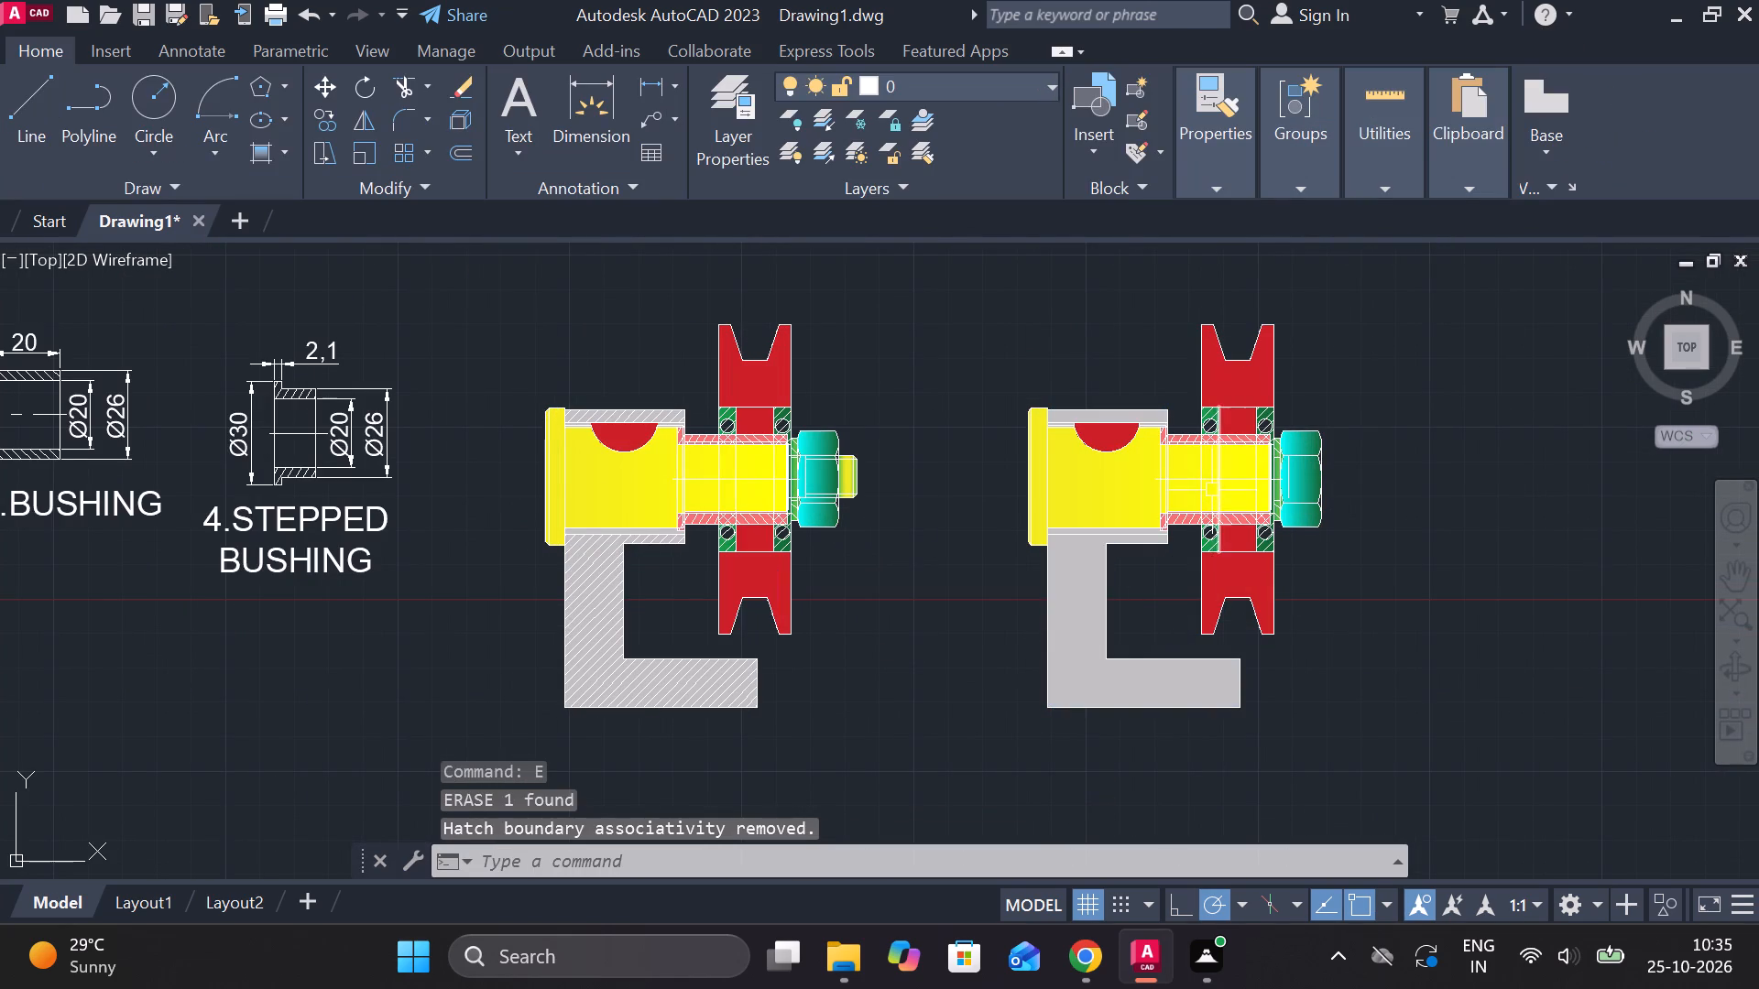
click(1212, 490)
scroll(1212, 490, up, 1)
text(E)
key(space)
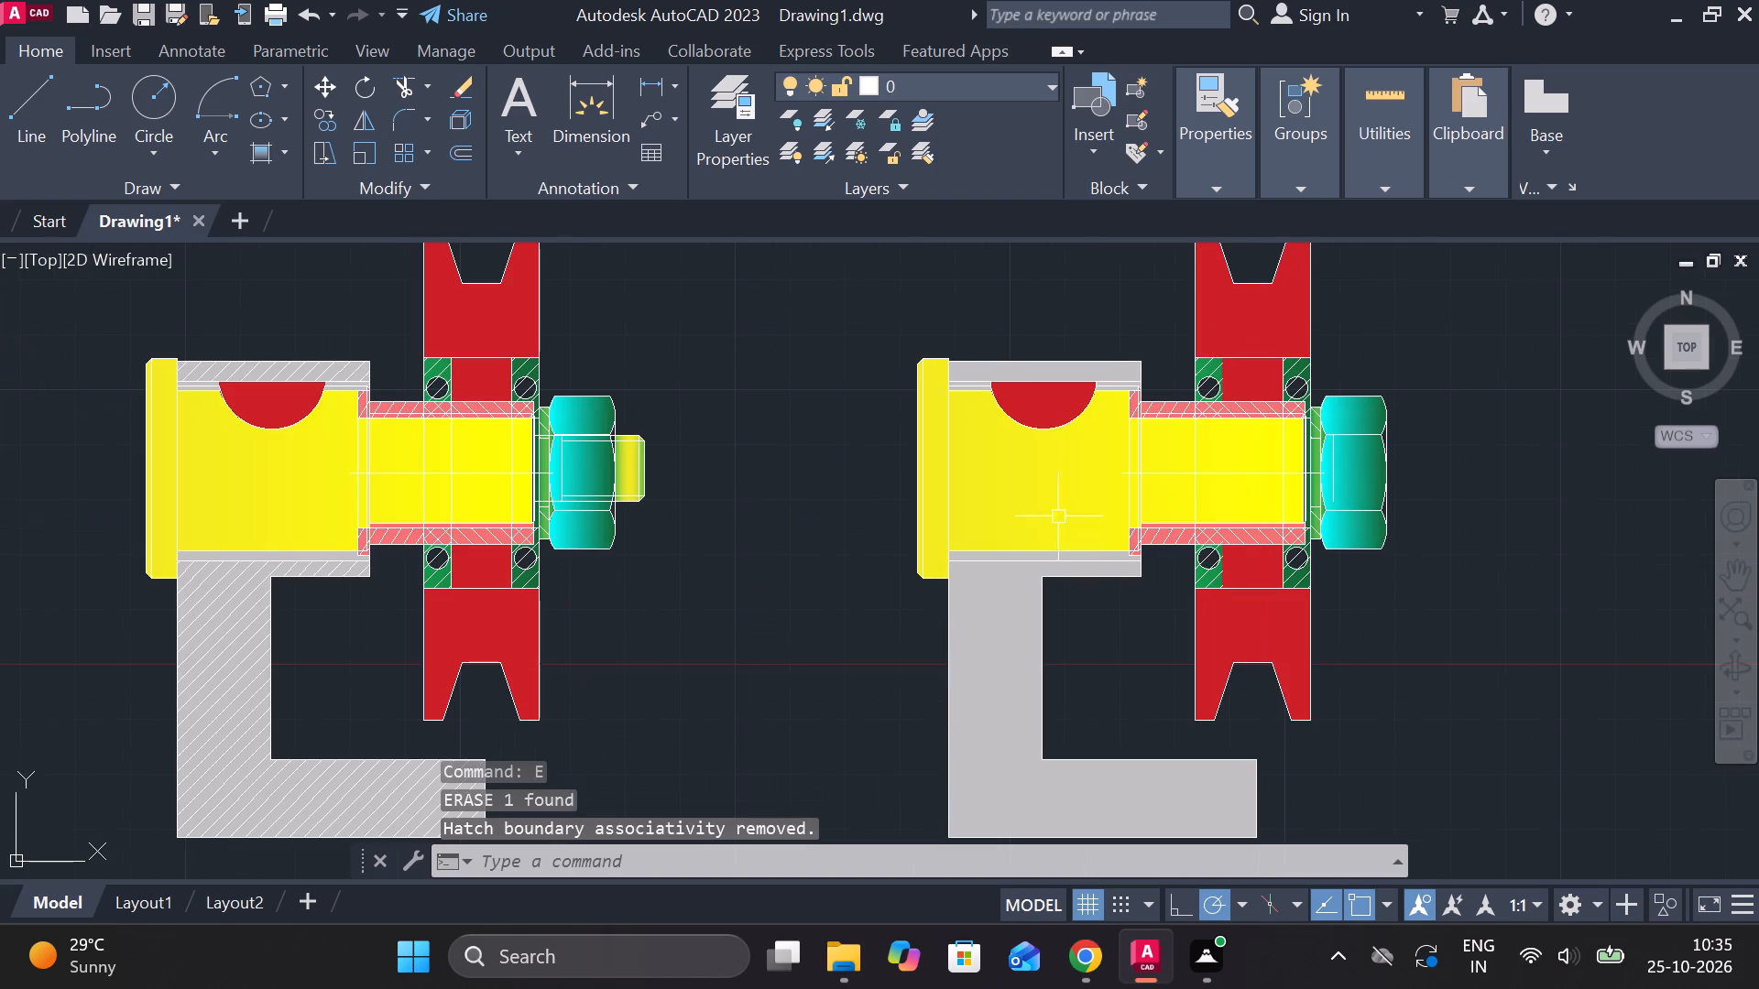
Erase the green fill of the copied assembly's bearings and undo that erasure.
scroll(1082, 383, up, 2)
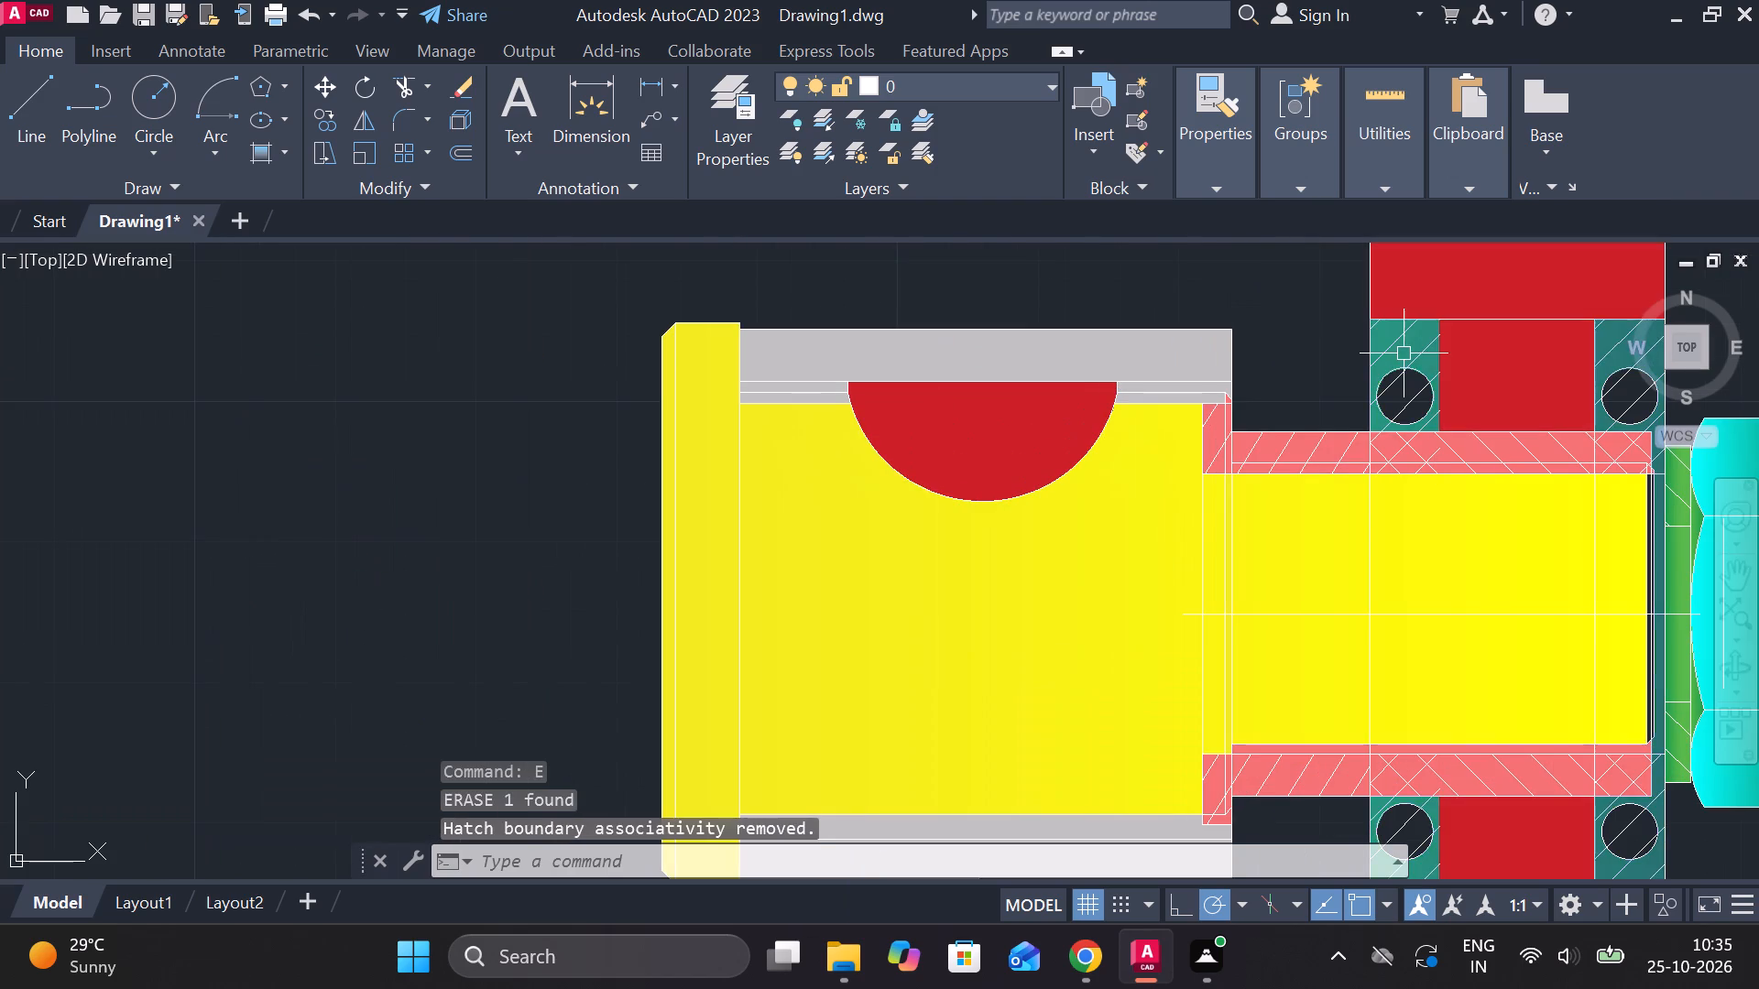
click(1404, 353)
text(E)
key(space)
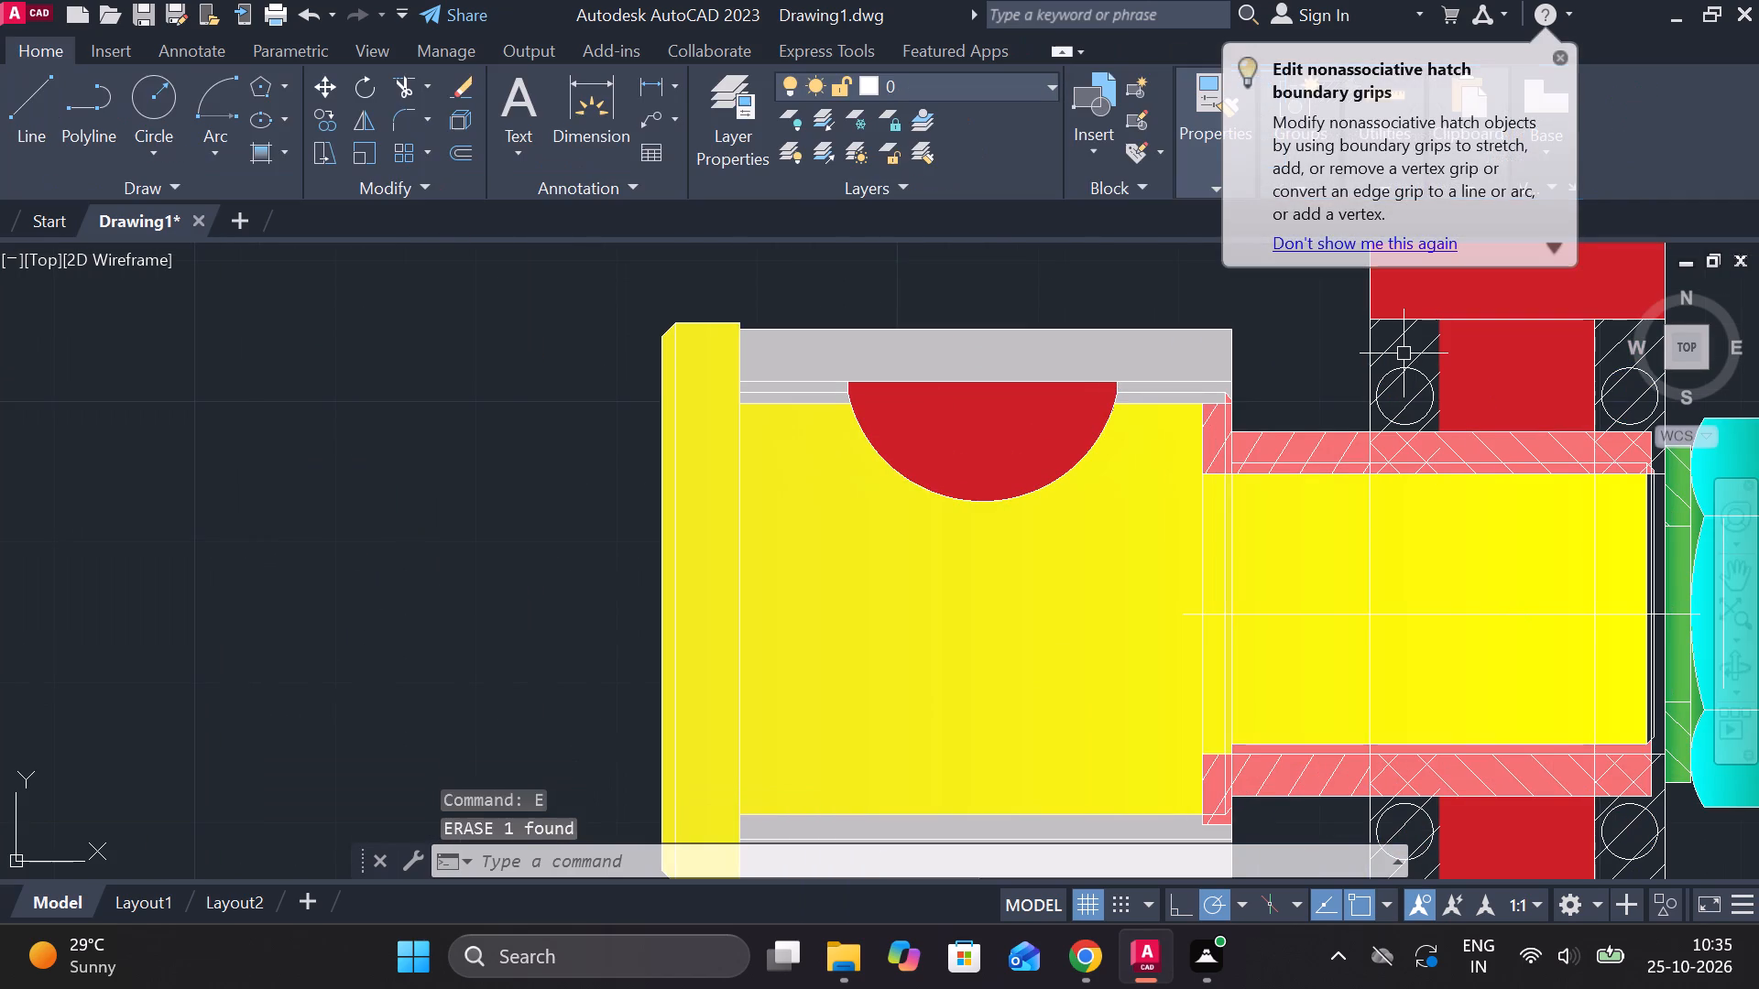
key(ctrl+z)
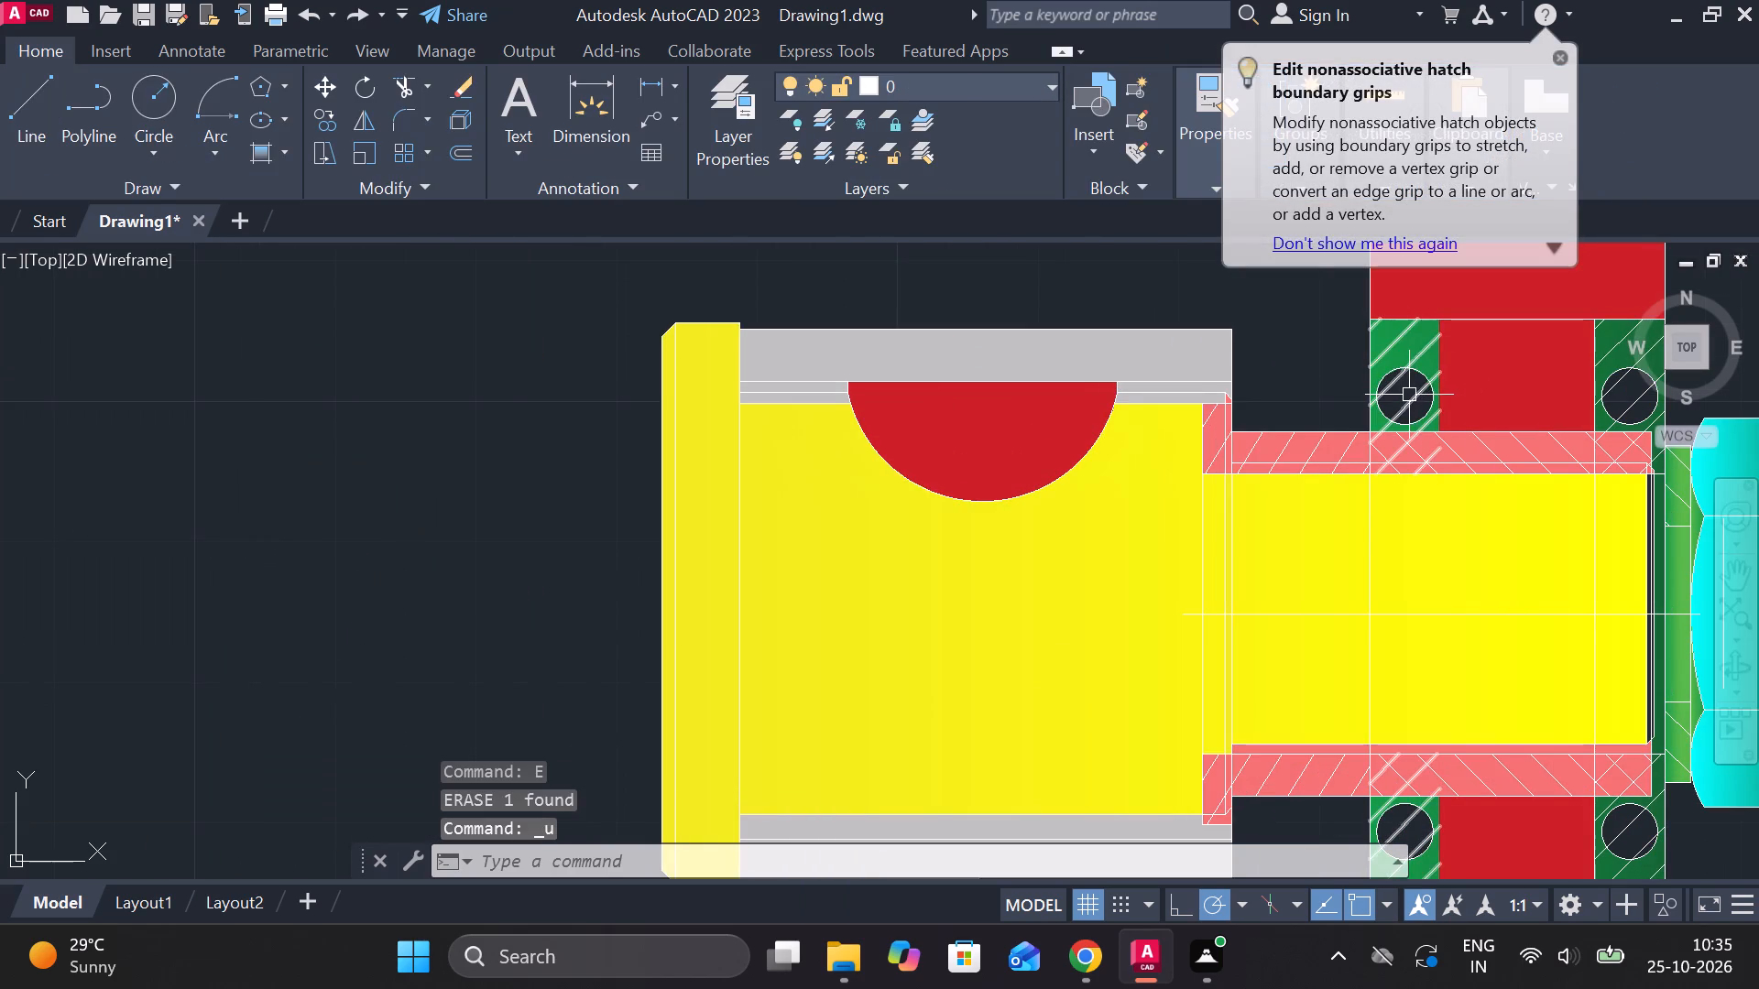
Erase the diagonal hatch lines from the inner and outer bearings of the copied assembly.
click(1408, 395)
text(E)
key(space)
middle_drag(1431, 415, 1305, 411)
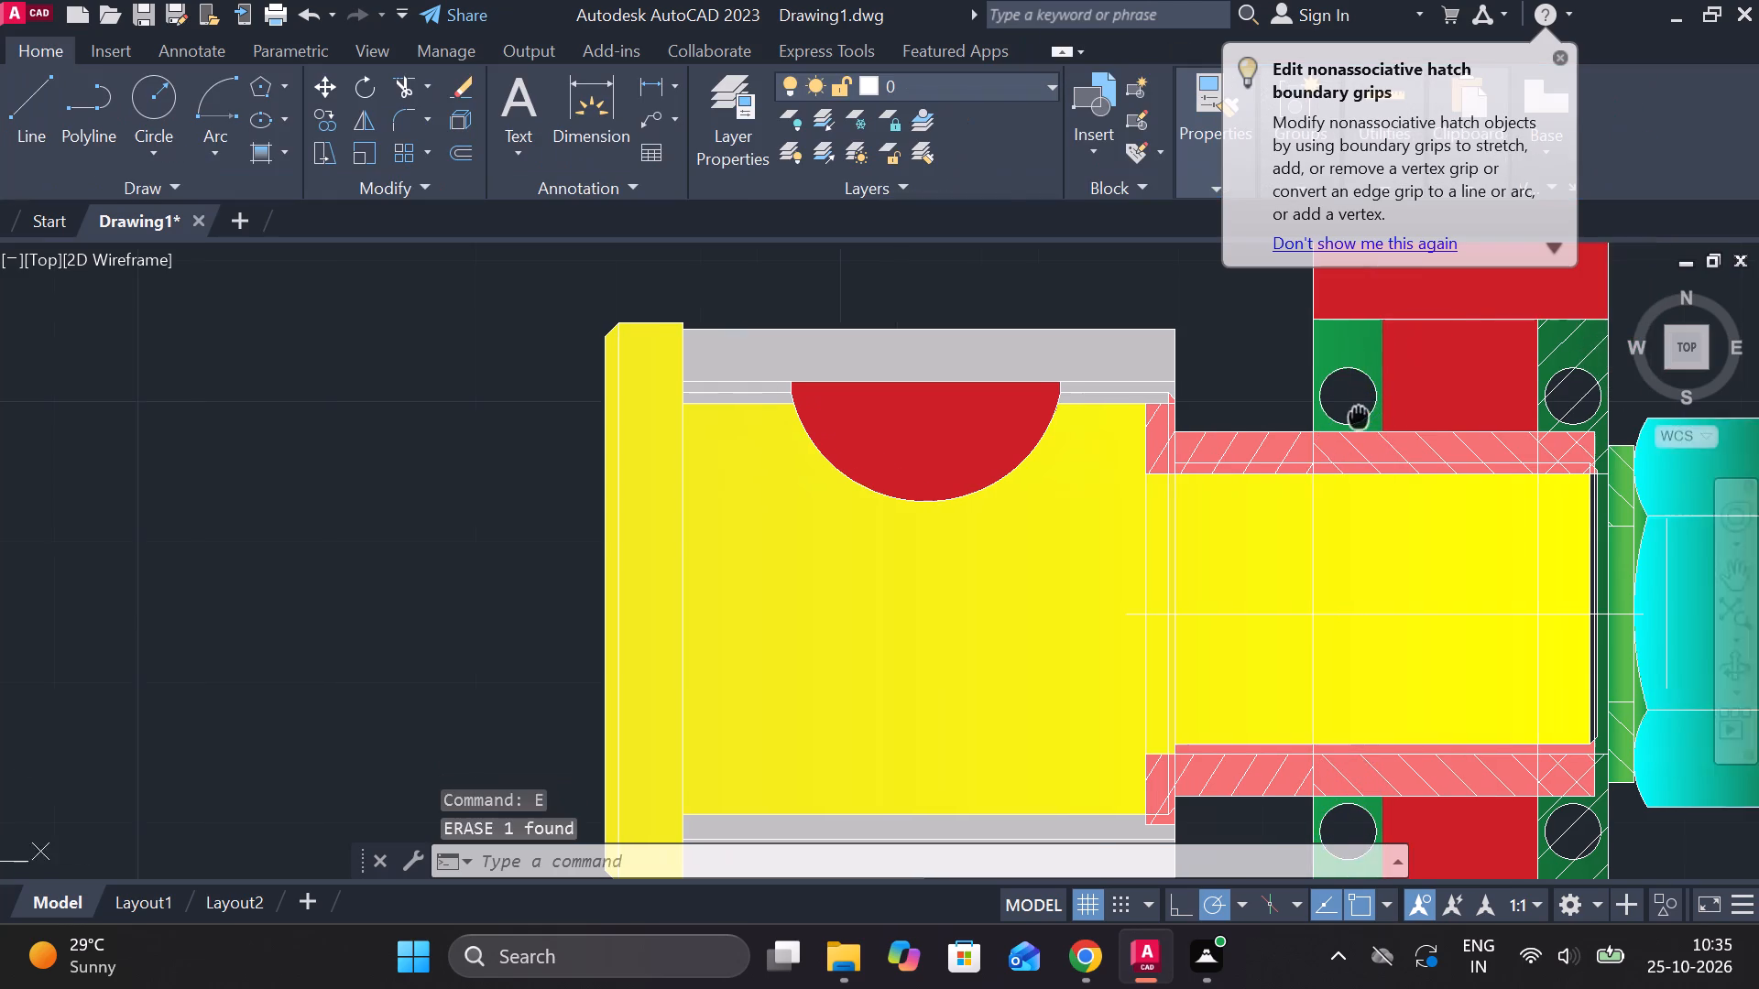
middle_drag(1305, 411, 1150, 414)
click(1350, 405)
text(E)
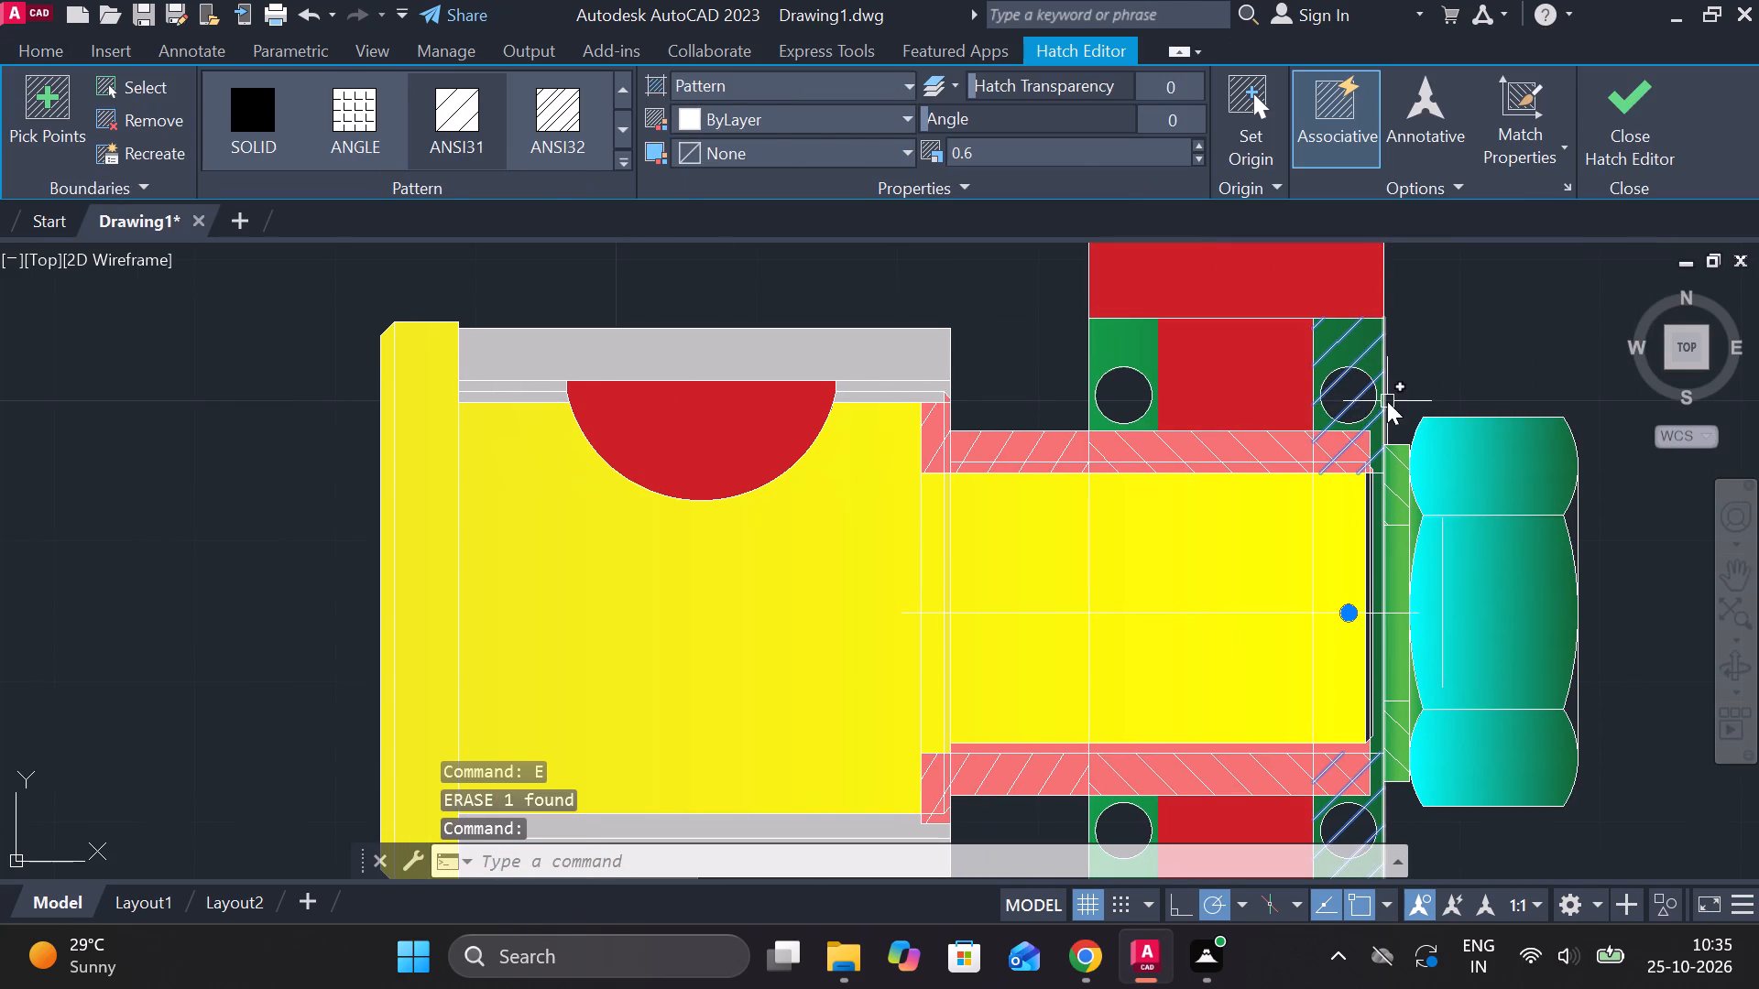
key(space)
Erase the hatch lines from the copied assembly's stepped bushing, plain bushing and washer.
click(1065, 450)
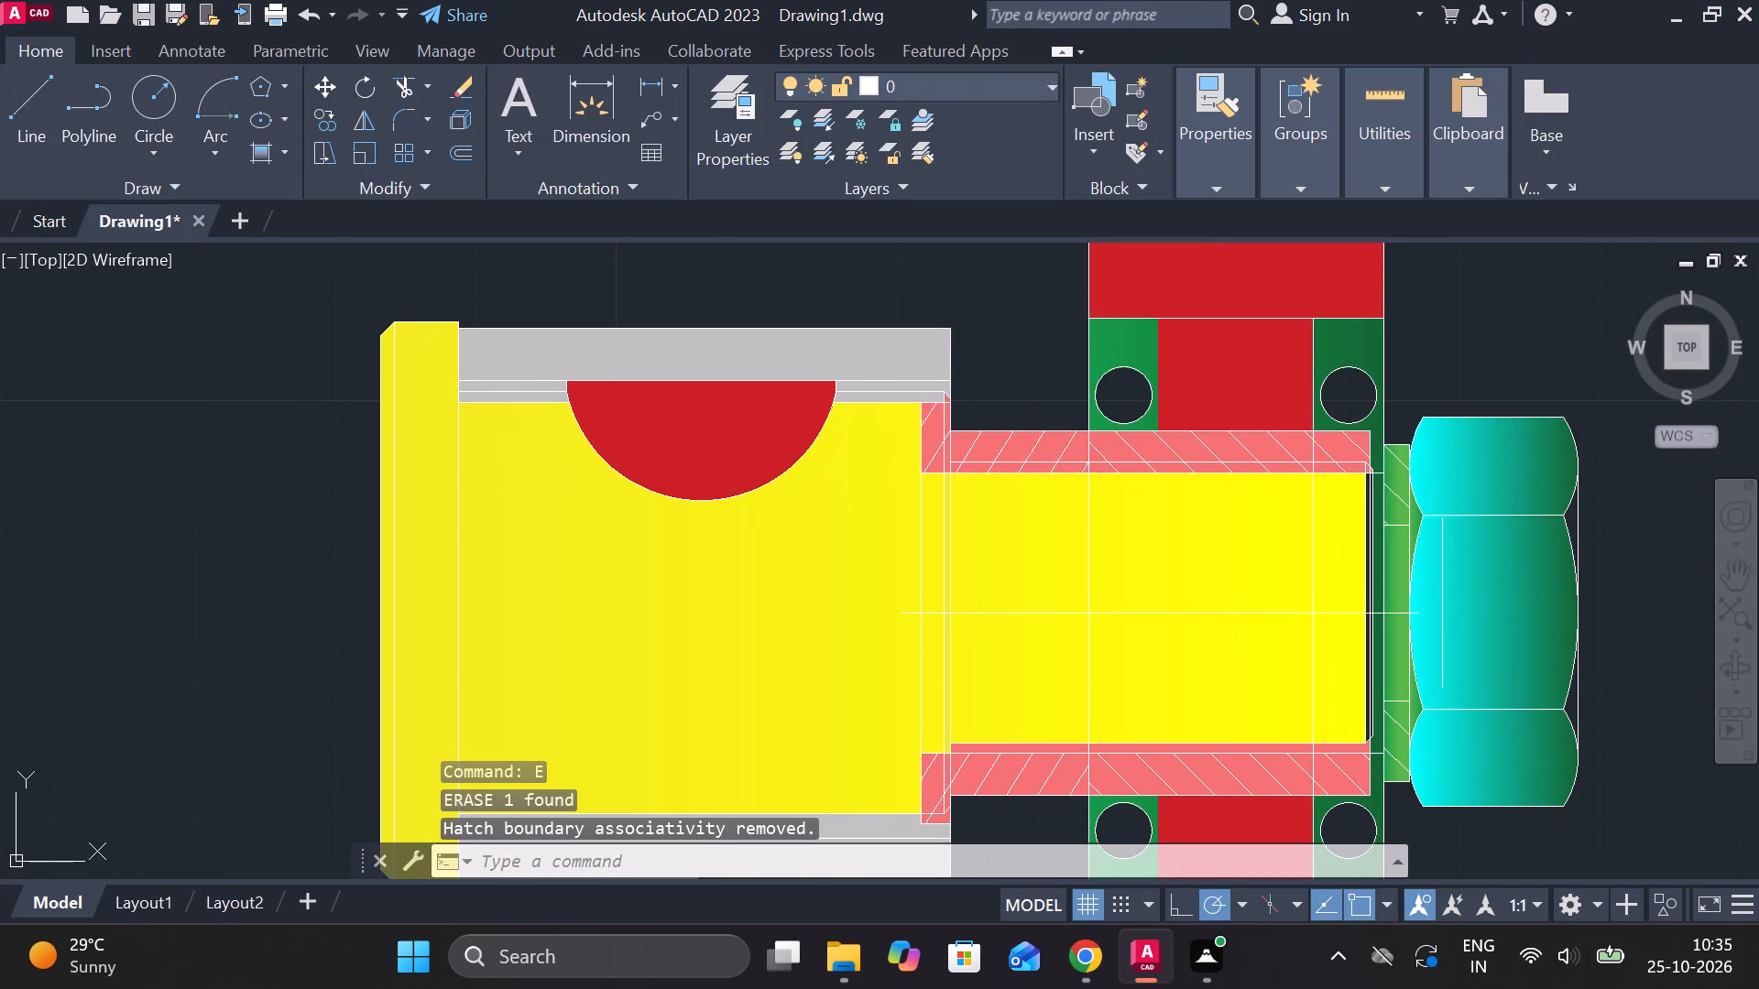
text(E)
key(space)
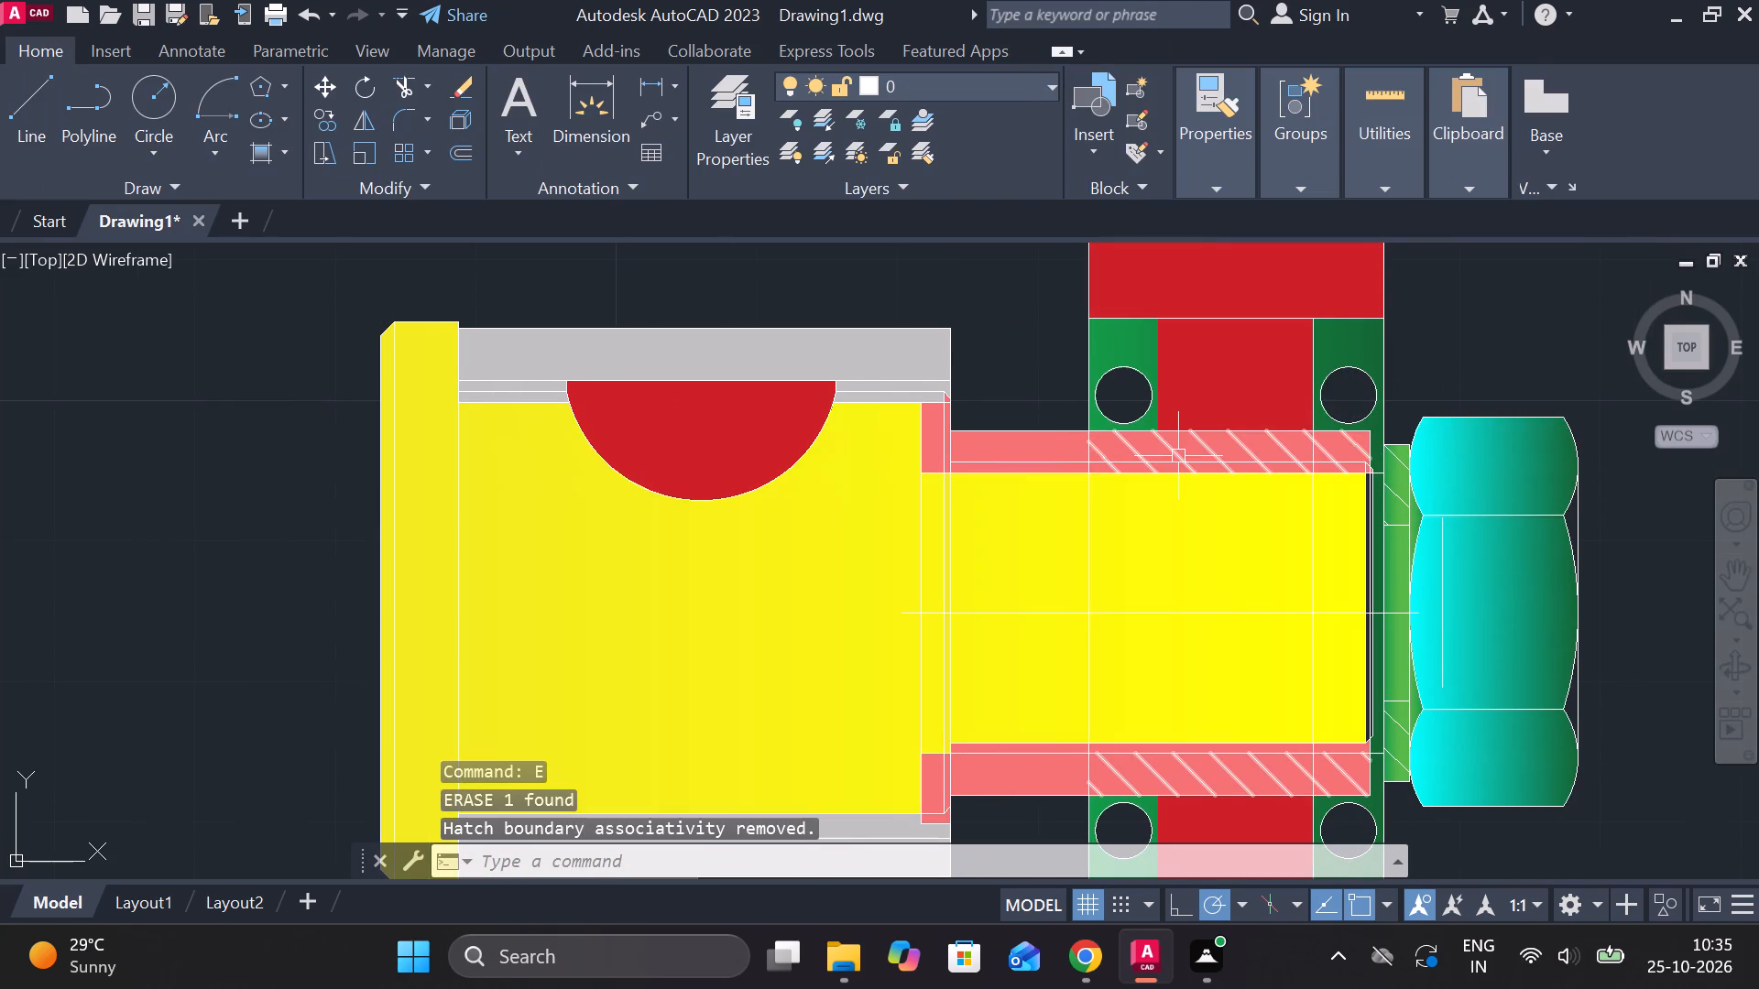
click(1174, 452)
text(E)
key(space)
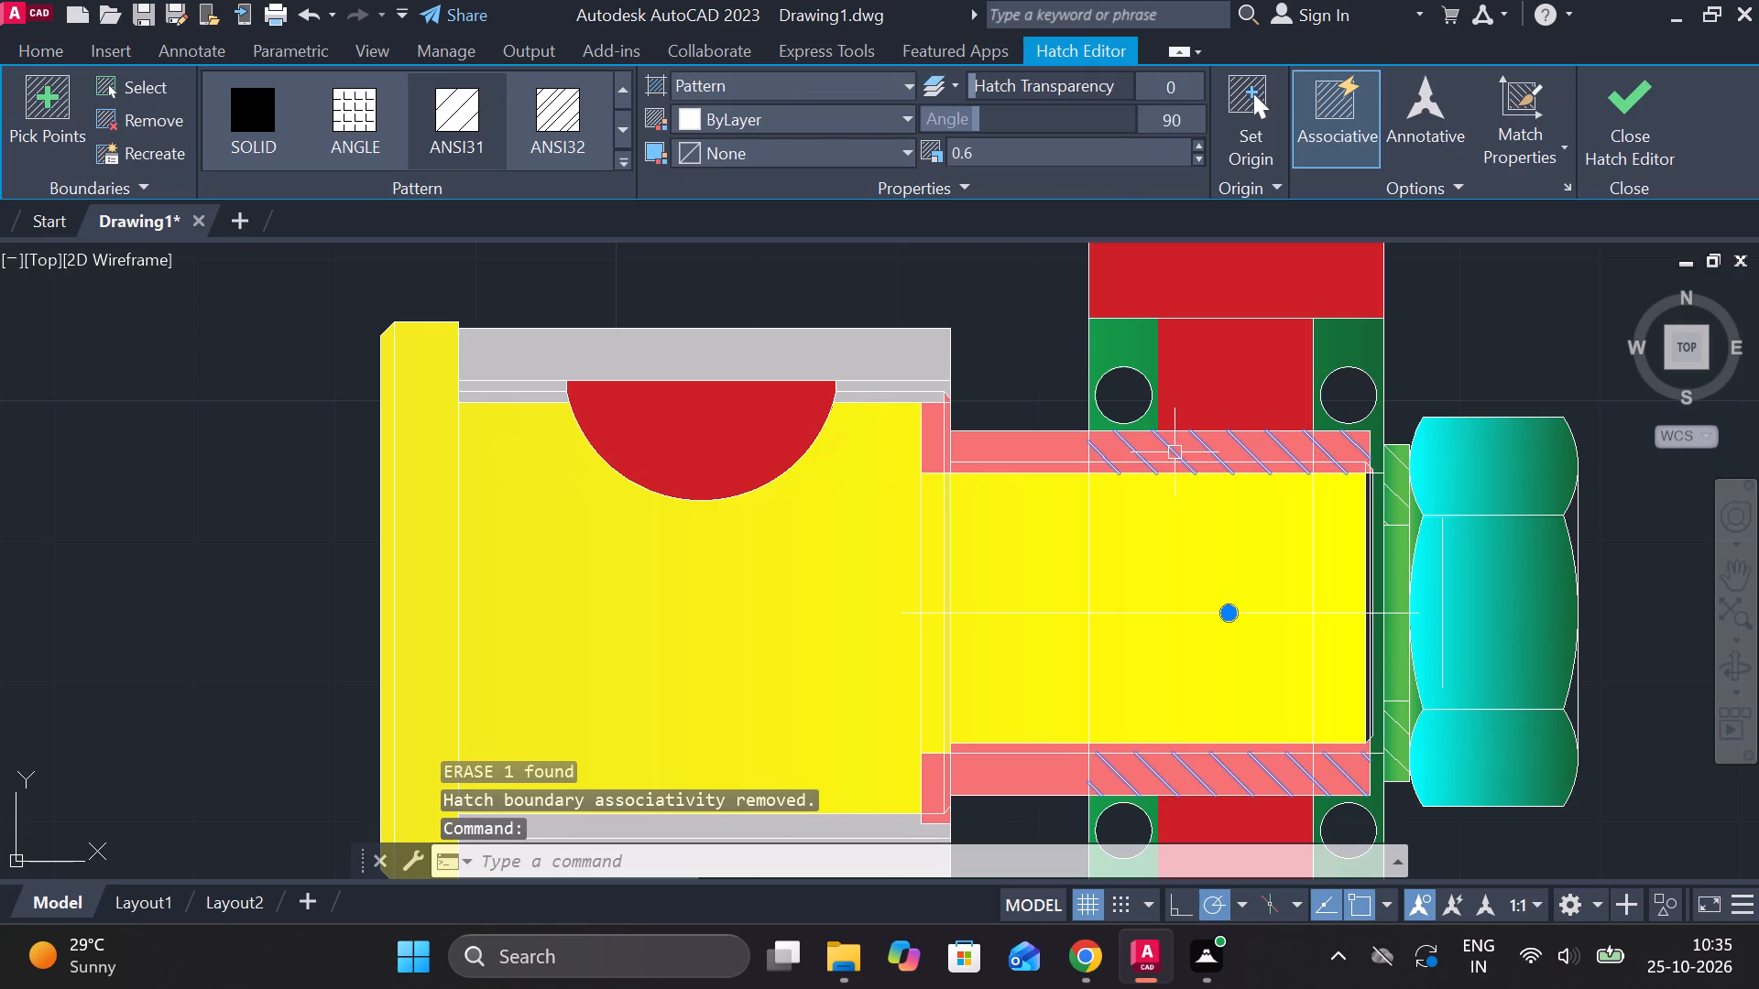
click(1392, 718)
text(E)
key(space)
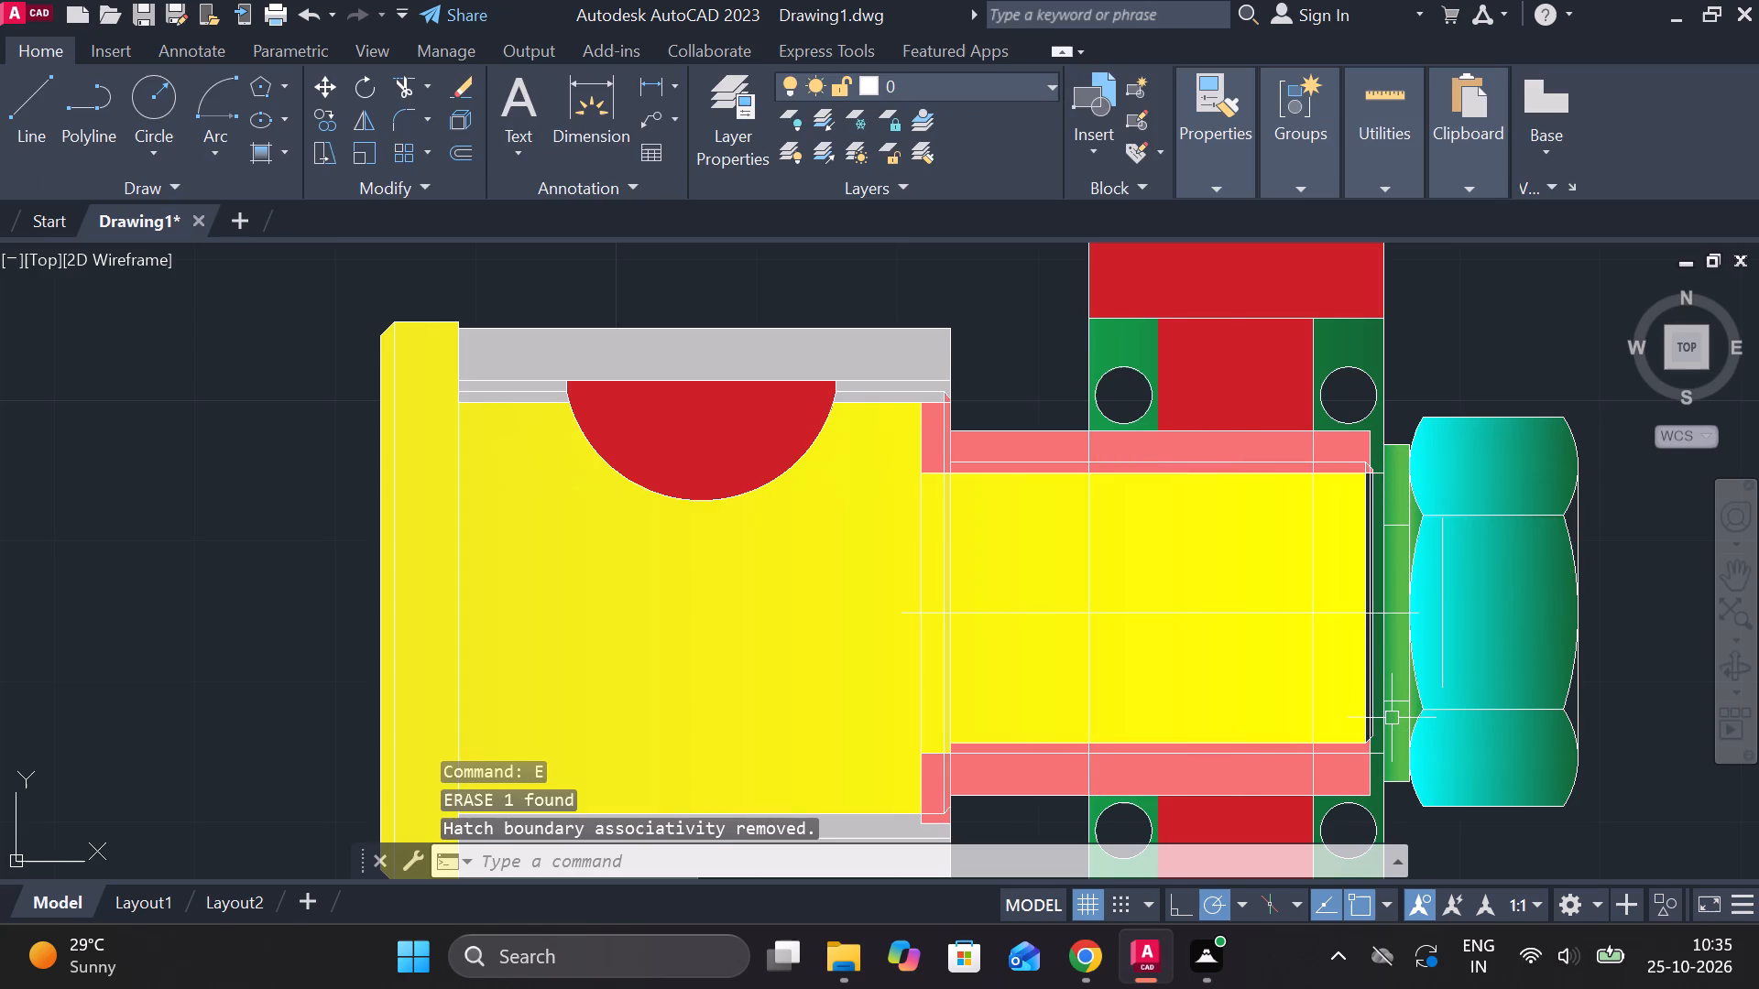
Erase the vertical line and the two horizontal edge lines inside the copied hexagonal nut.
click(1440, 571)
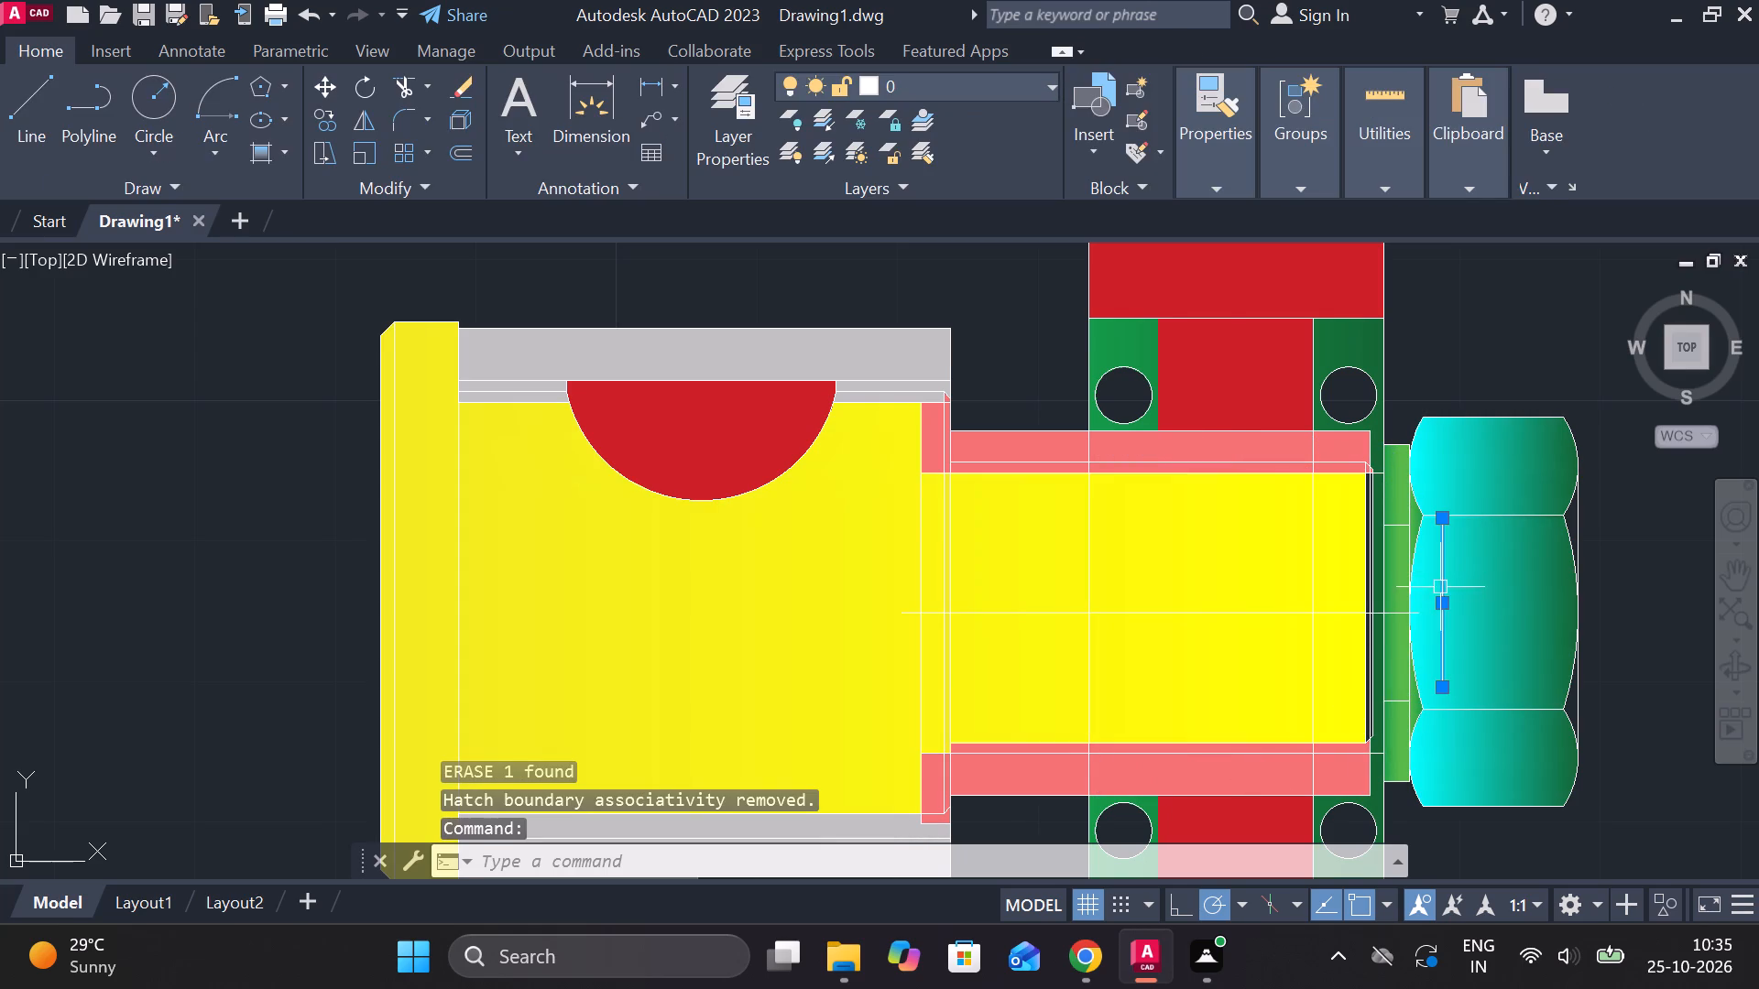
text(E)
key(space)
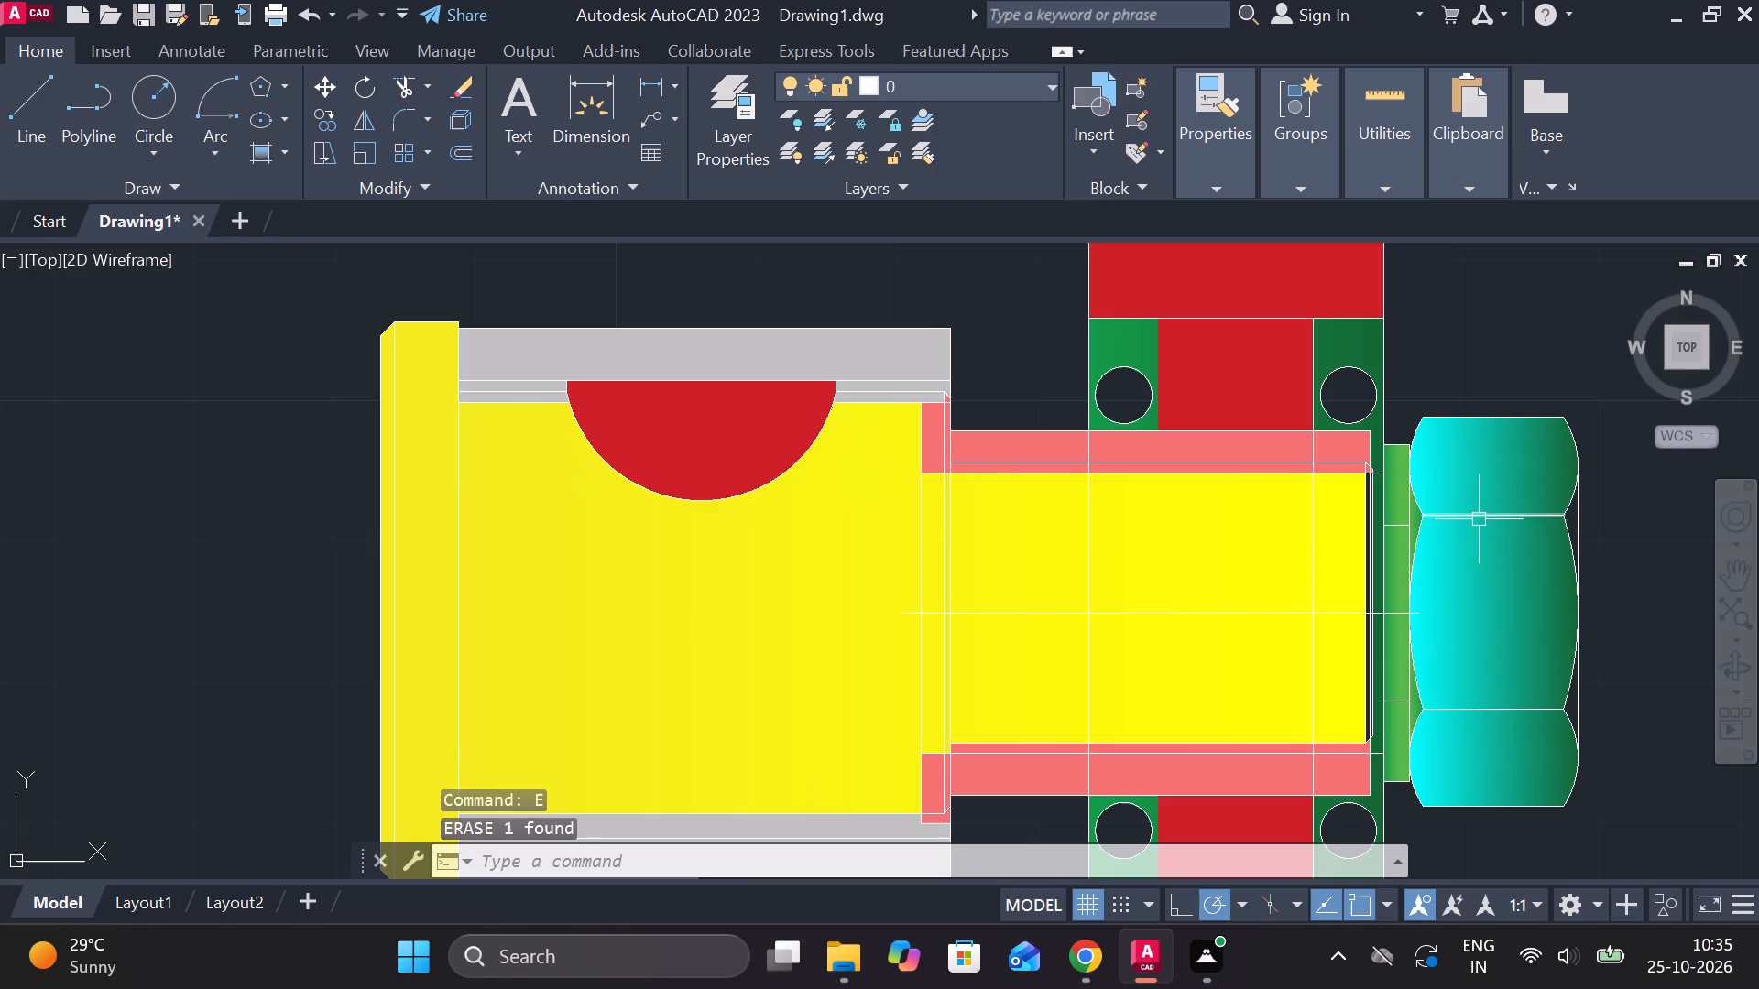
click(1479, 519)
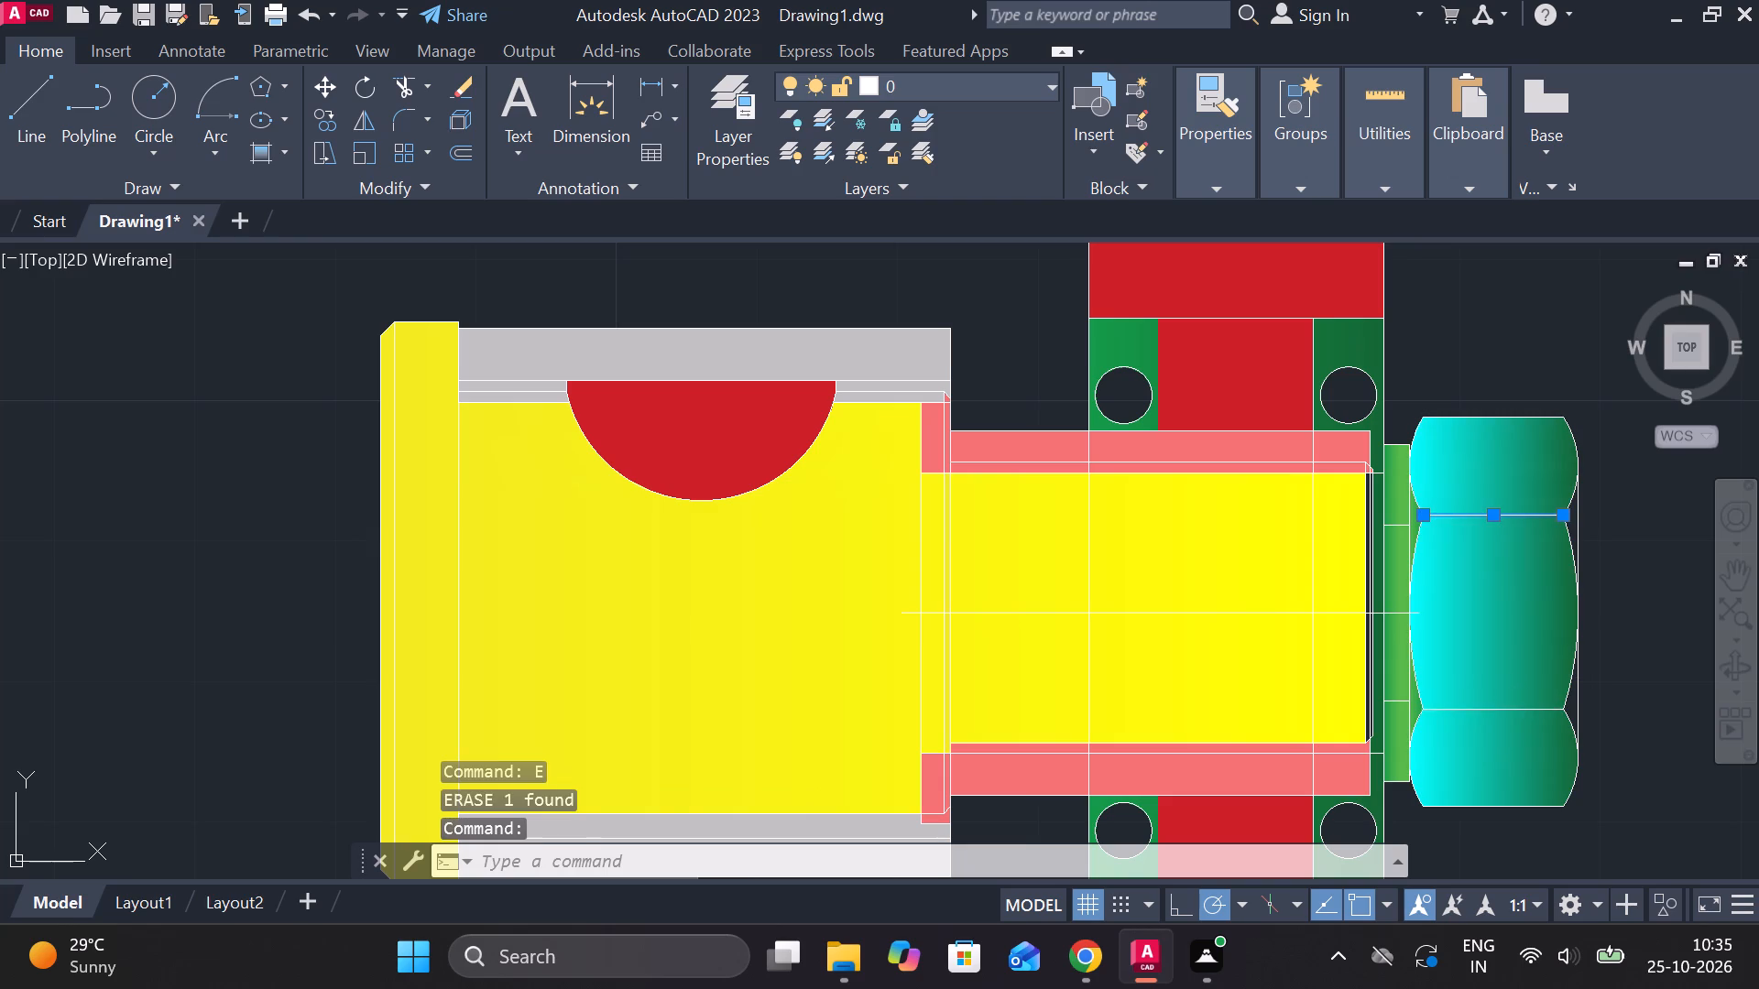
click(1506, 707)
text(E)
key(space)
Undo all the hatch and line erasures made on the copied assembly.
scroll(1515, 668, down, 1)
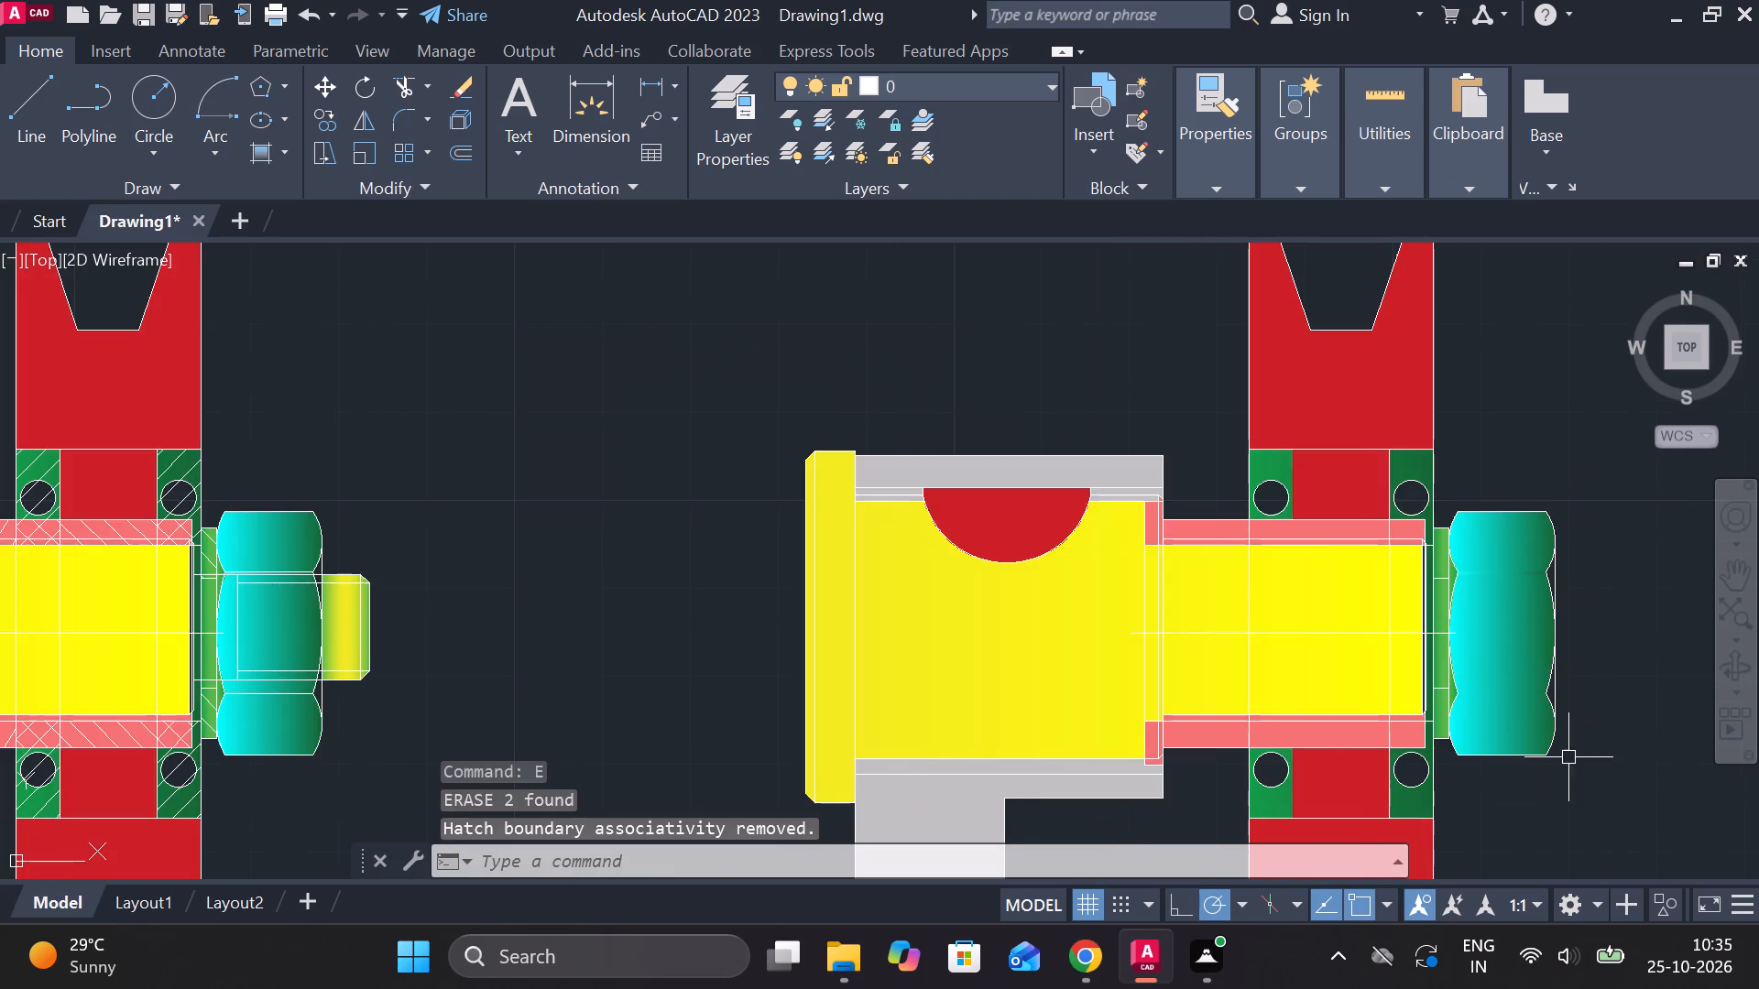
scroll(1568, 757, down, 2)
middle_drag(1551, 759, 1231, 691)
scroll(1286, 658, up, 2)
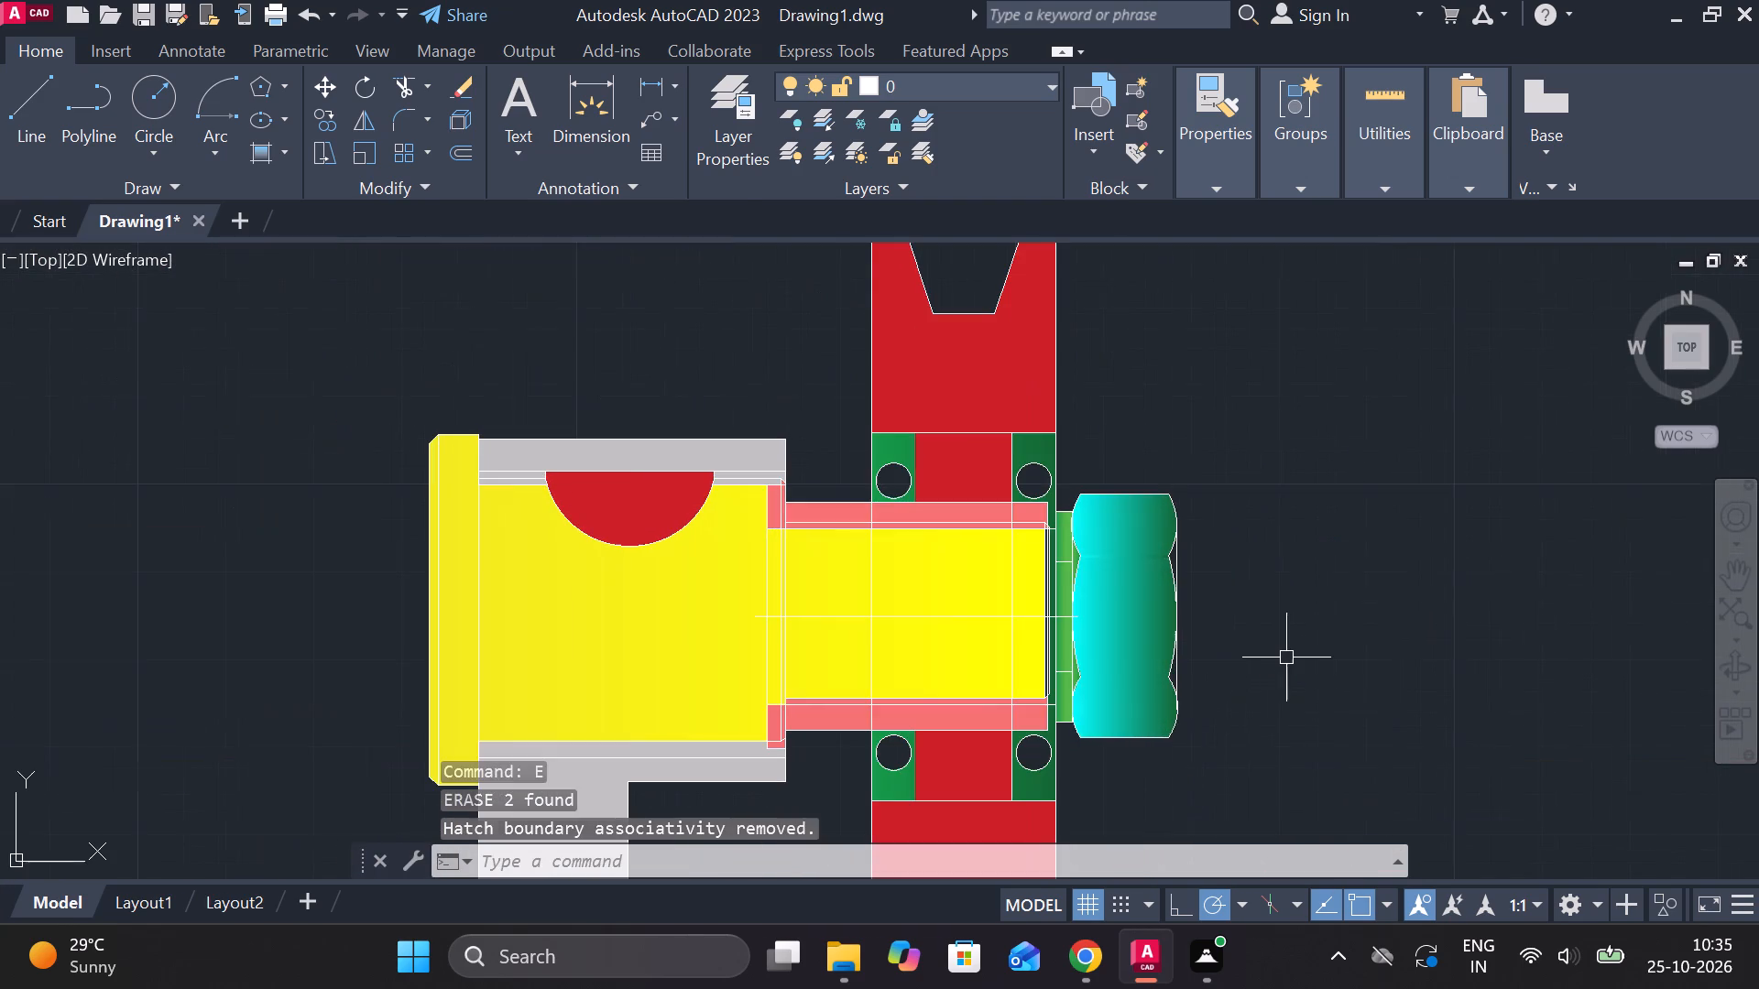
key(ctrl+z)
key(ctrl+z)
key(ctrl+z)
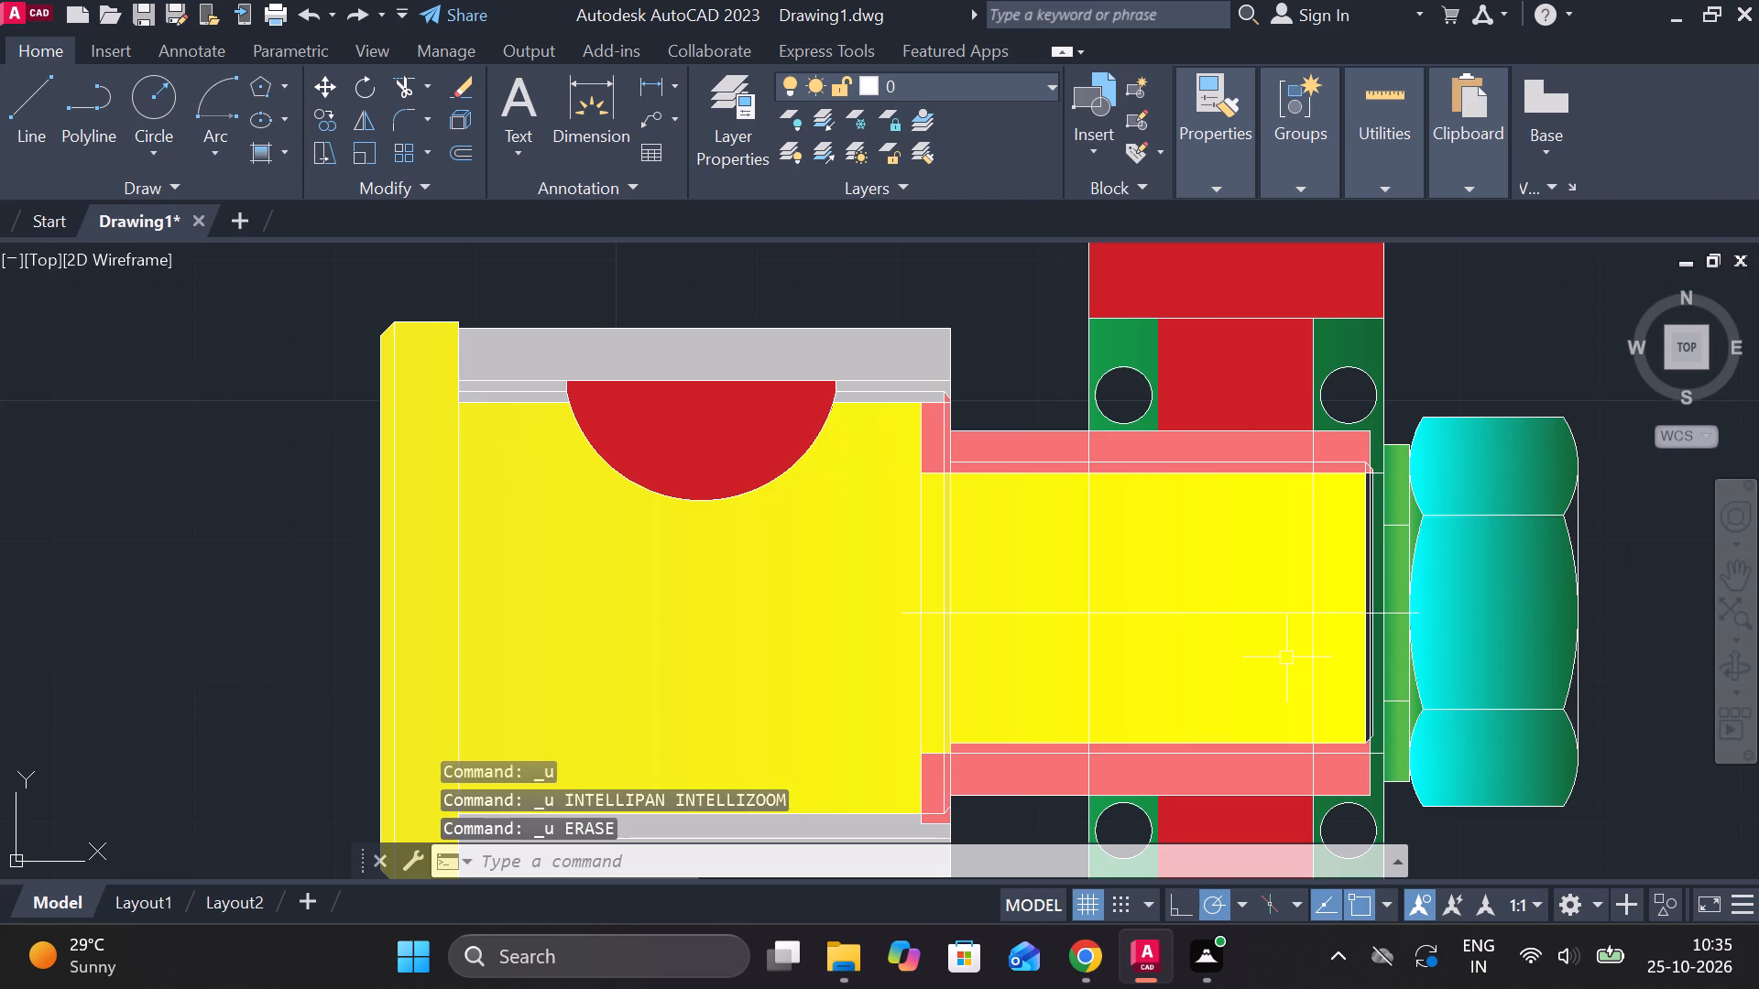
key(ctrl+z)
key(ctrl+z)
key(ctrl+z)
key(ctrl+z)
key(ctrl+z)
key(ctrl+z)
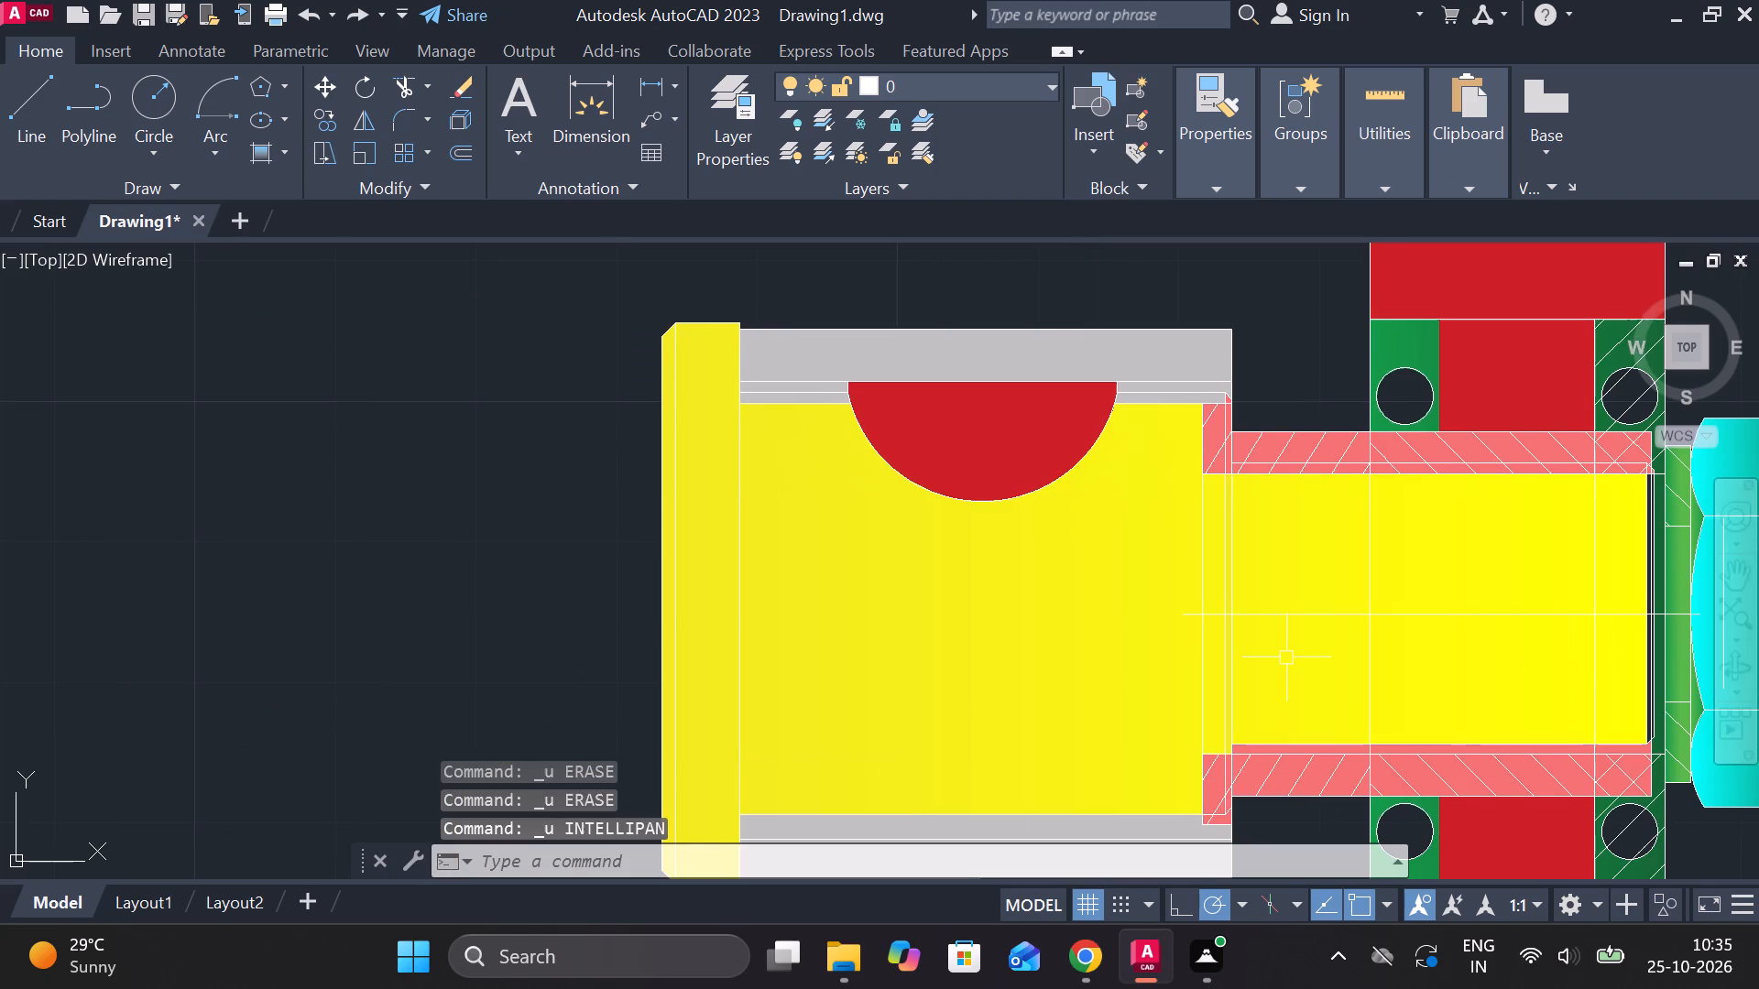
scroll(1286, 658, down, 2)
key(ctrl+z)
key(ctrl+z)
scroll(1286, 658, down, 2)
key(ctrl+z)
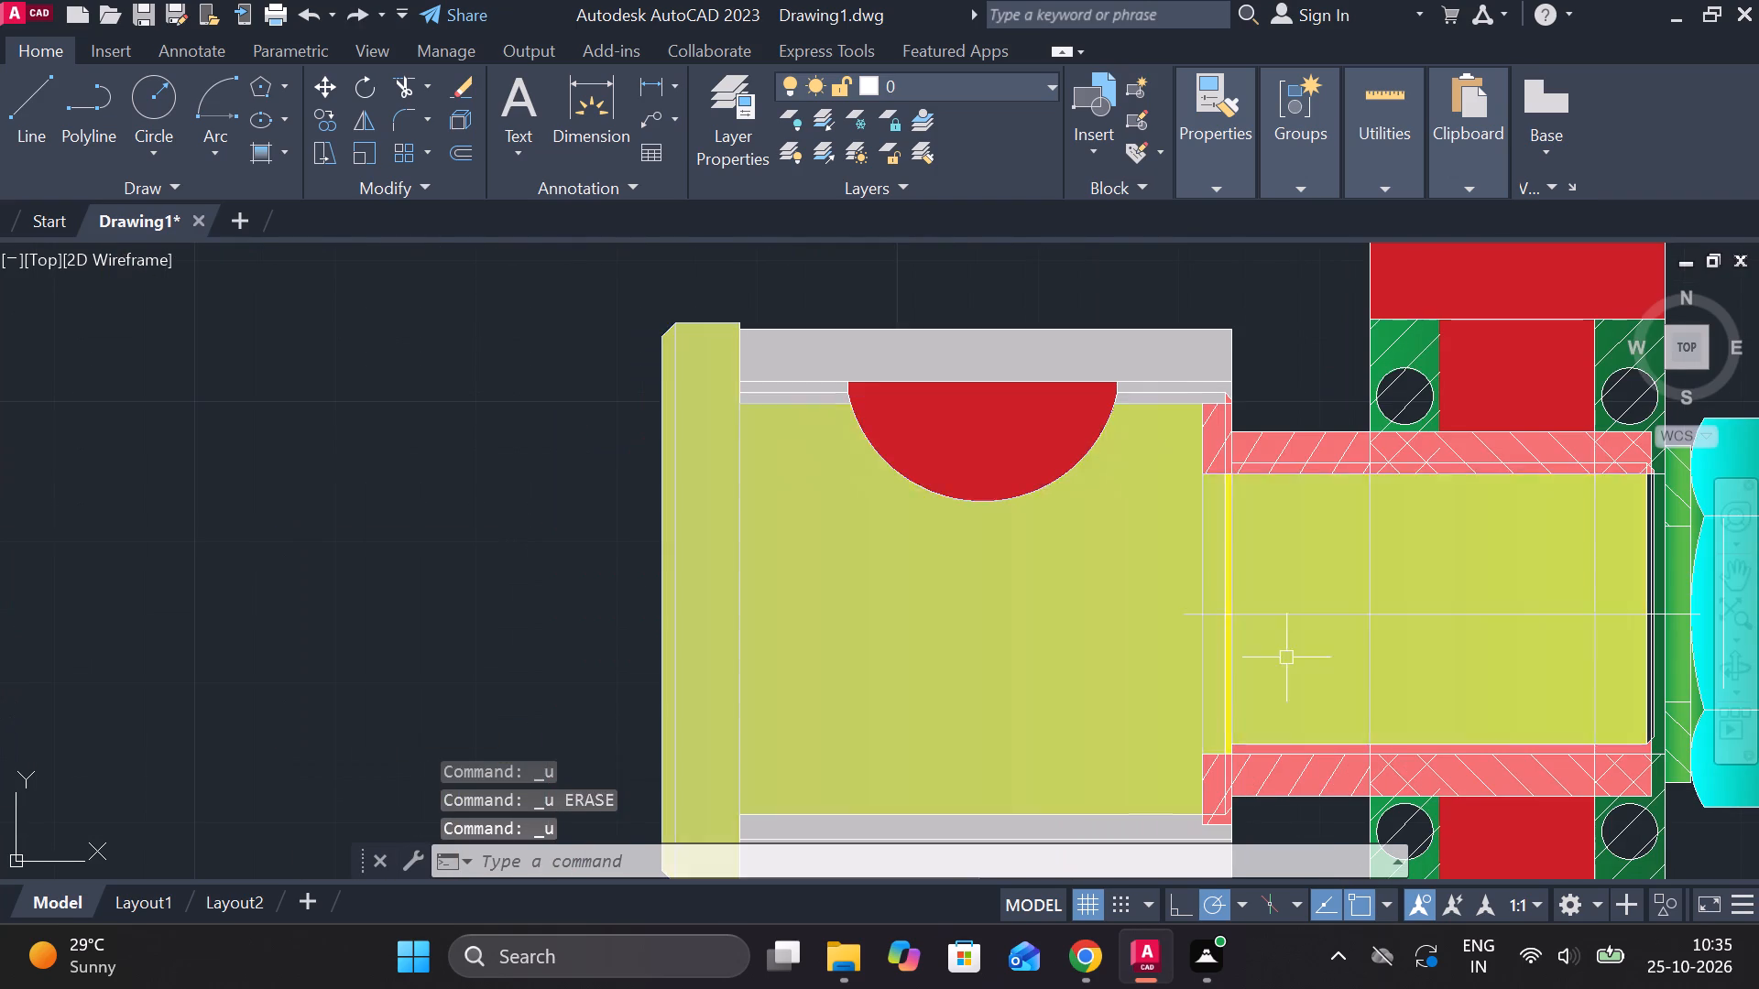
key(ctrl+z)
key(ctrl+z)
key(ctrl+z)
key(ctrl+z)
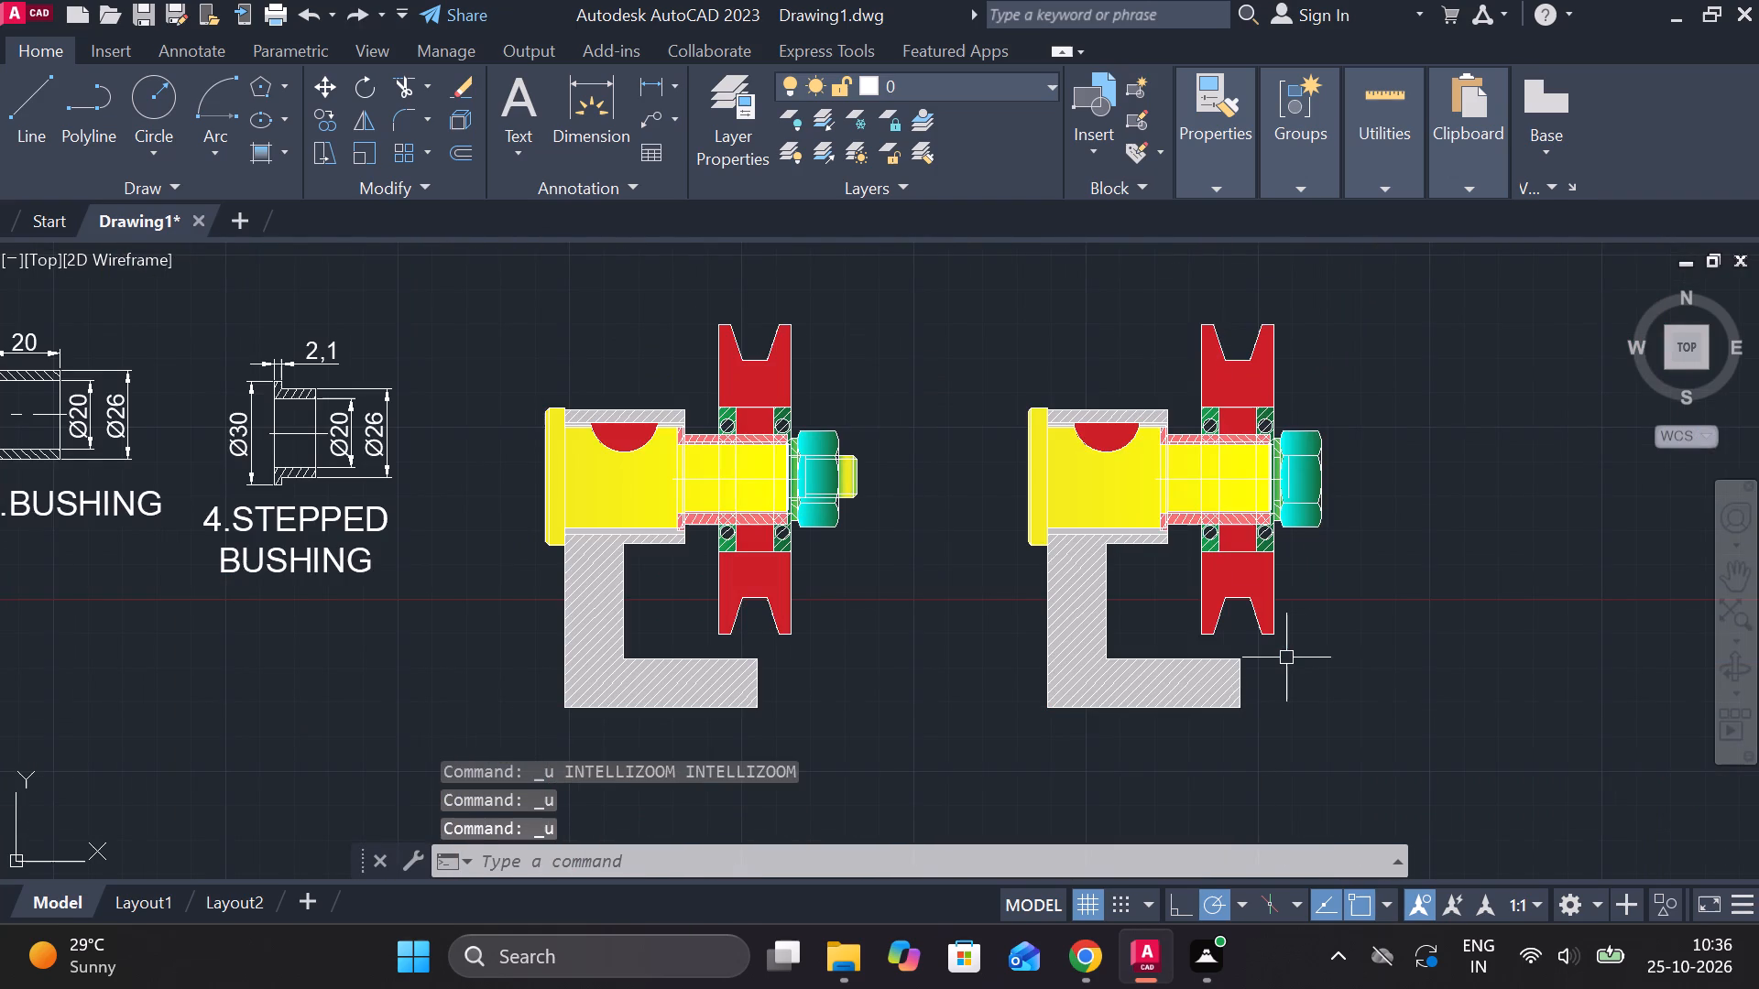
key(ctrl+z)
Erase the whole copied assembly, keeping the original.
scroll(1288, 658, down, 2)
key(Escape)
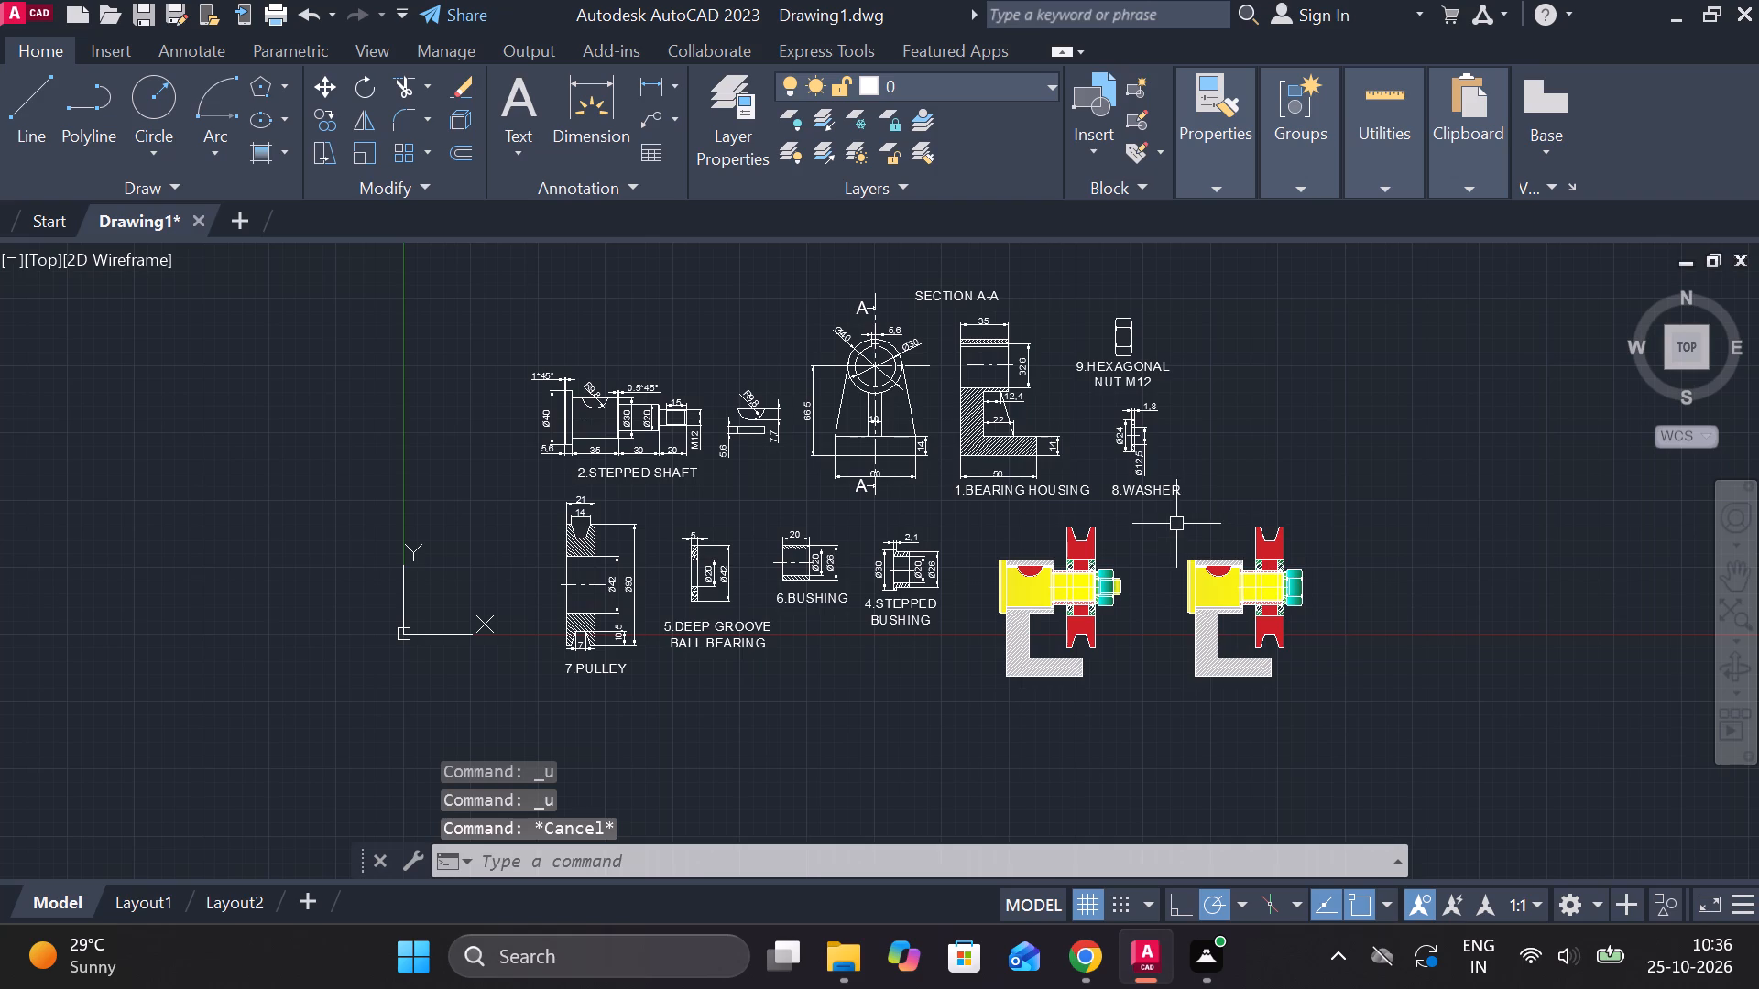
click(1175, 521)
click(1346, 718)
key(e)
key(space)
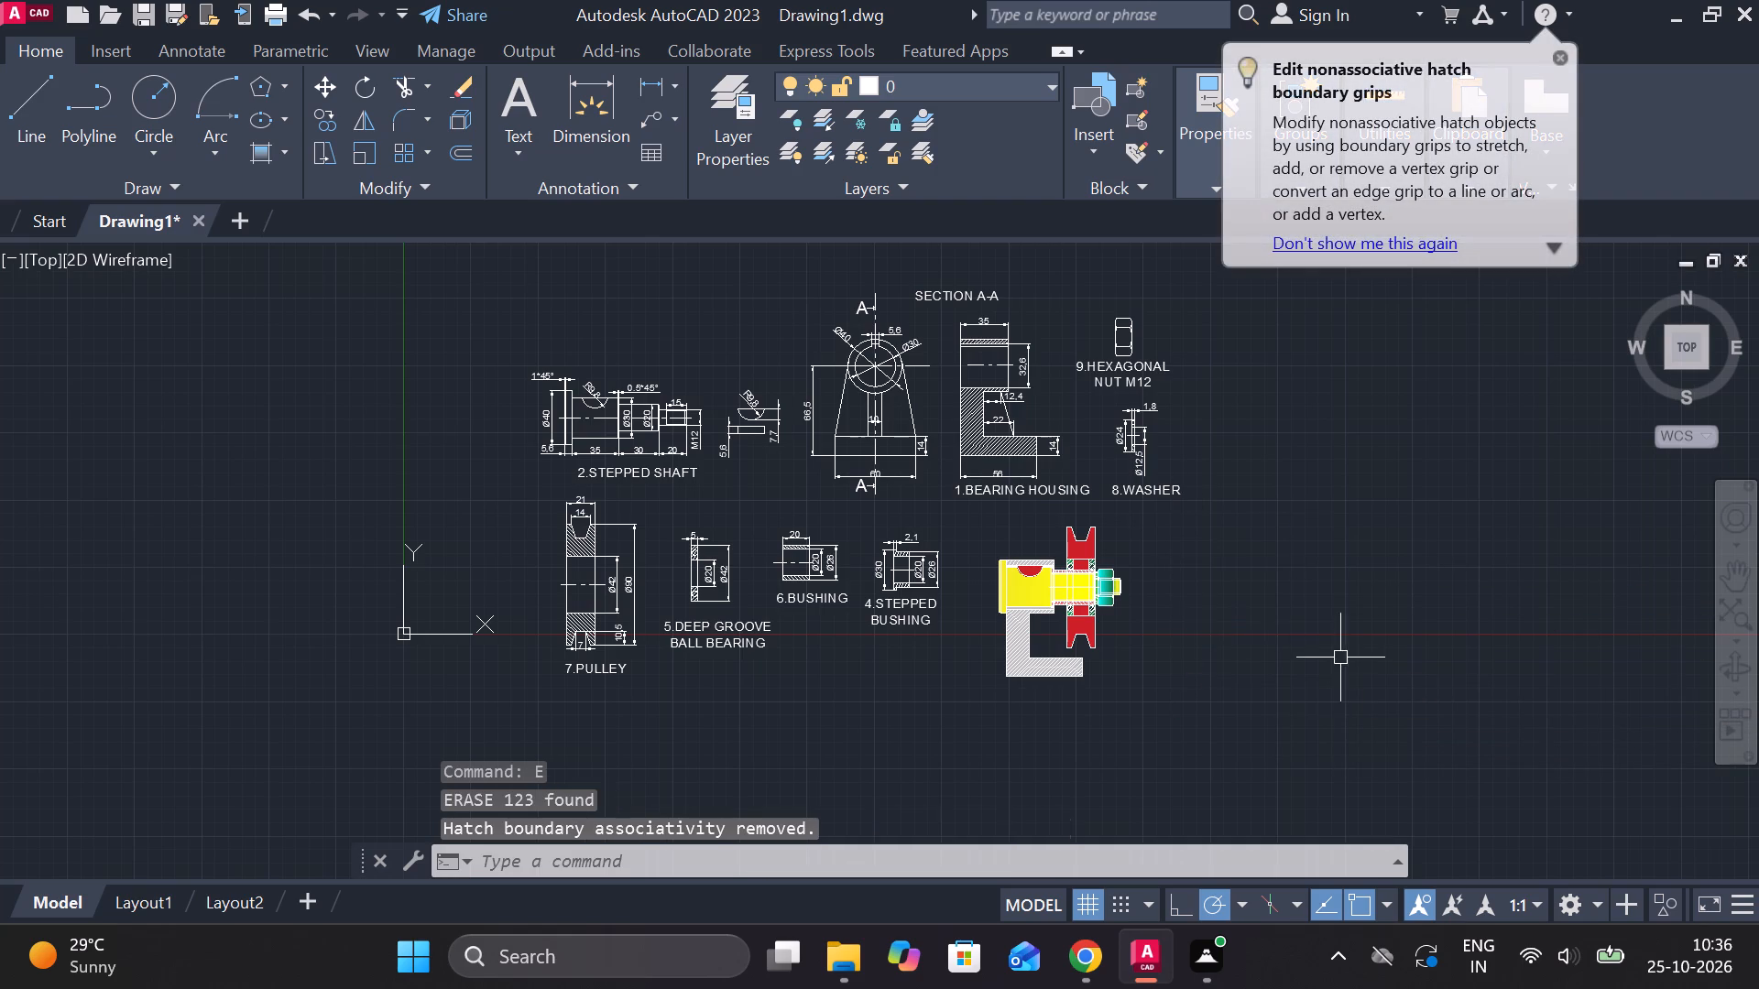
Copy the complete coloured assembly, including the projecting threaded end, into the free space beside the original.
scroll(1158, 660, up, 2)
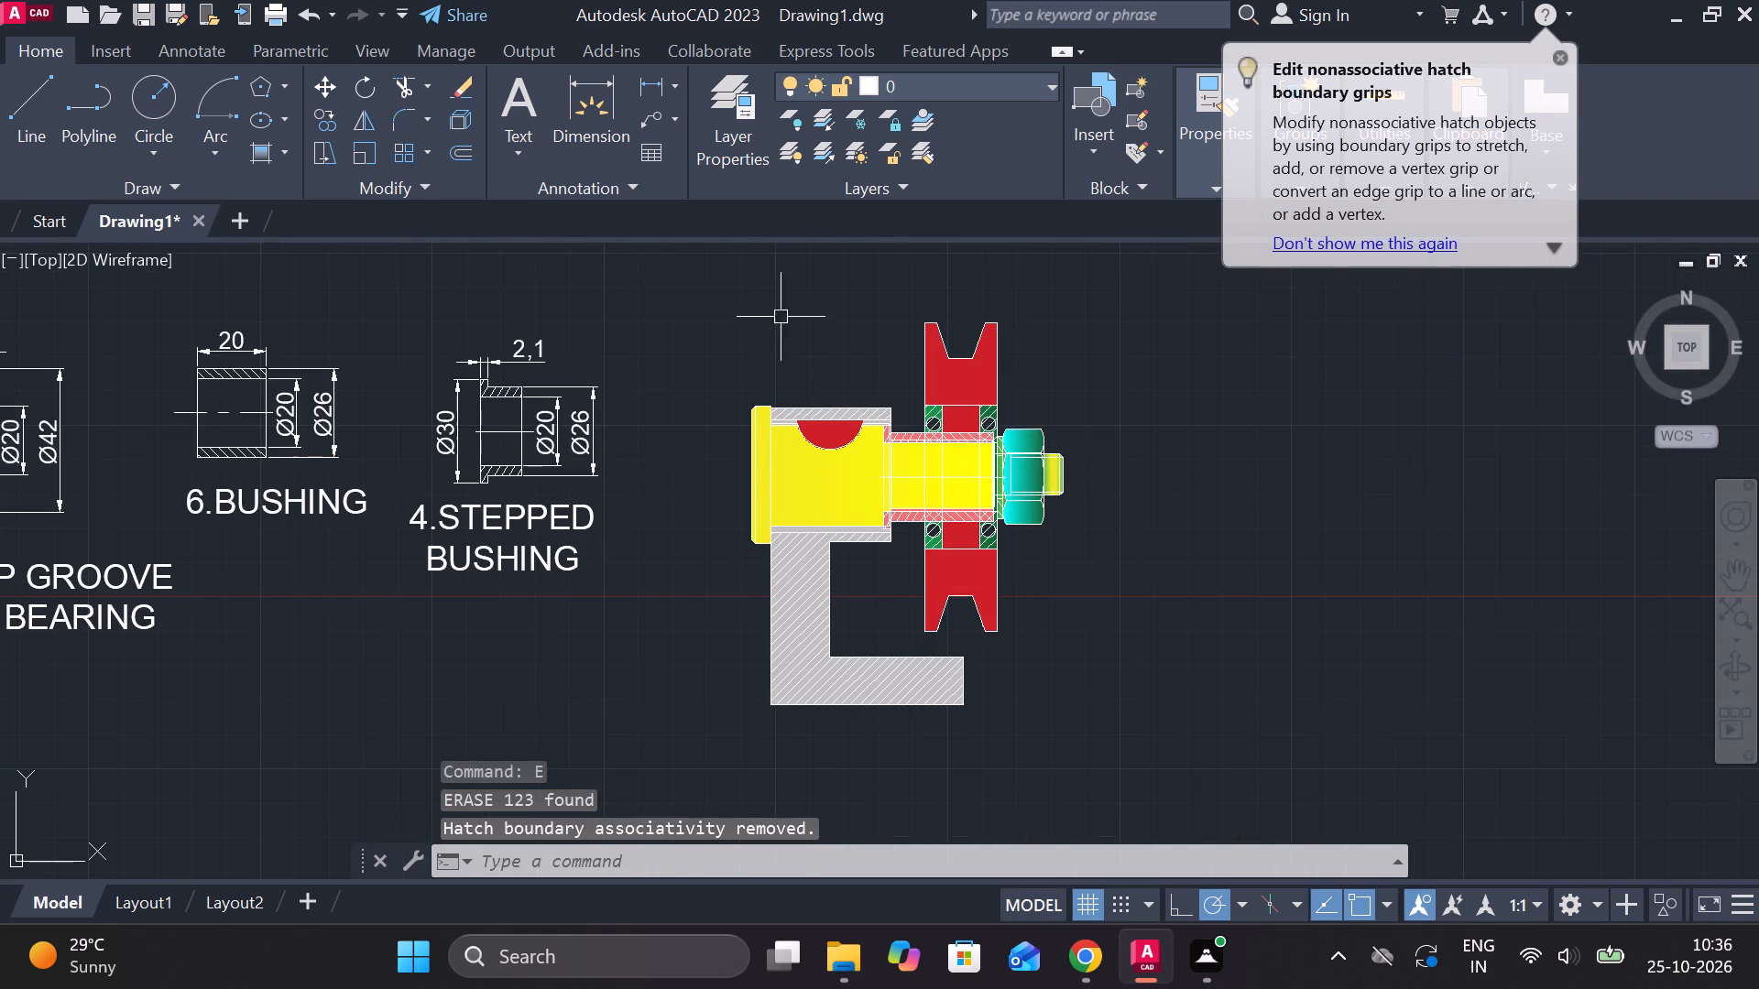
click(721, 283)
click(1214, 769)
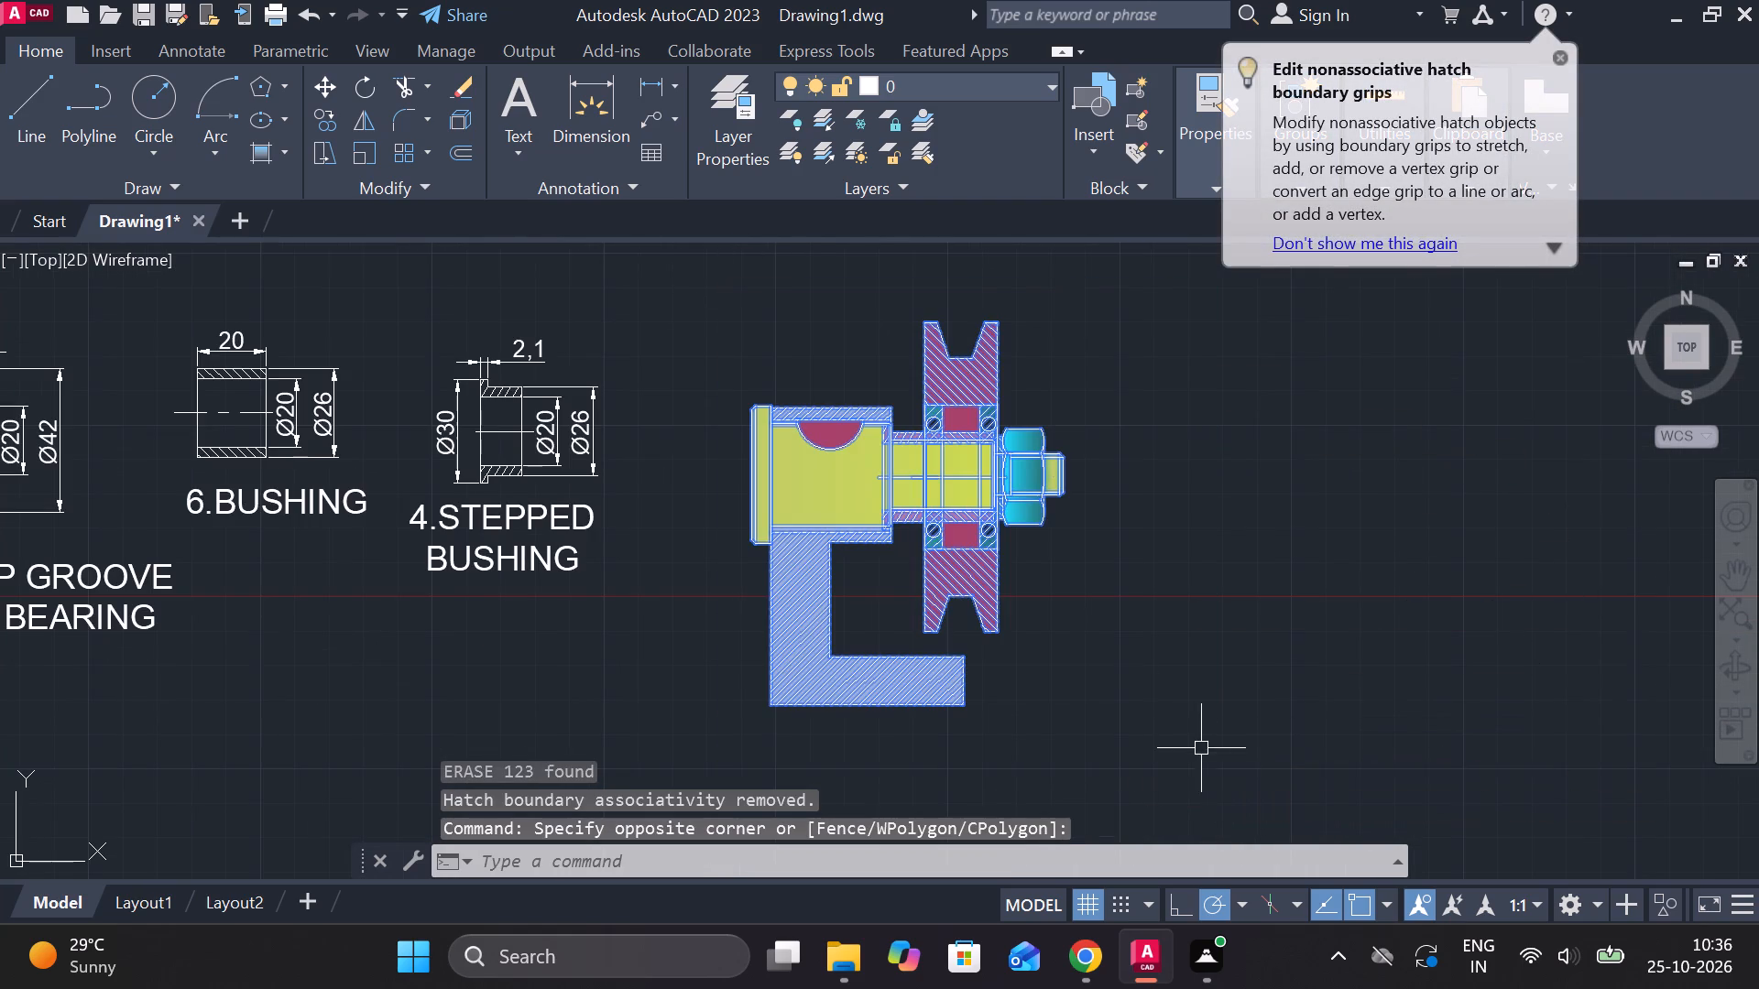
text(CO)
key(Return)
click(1149, 683)
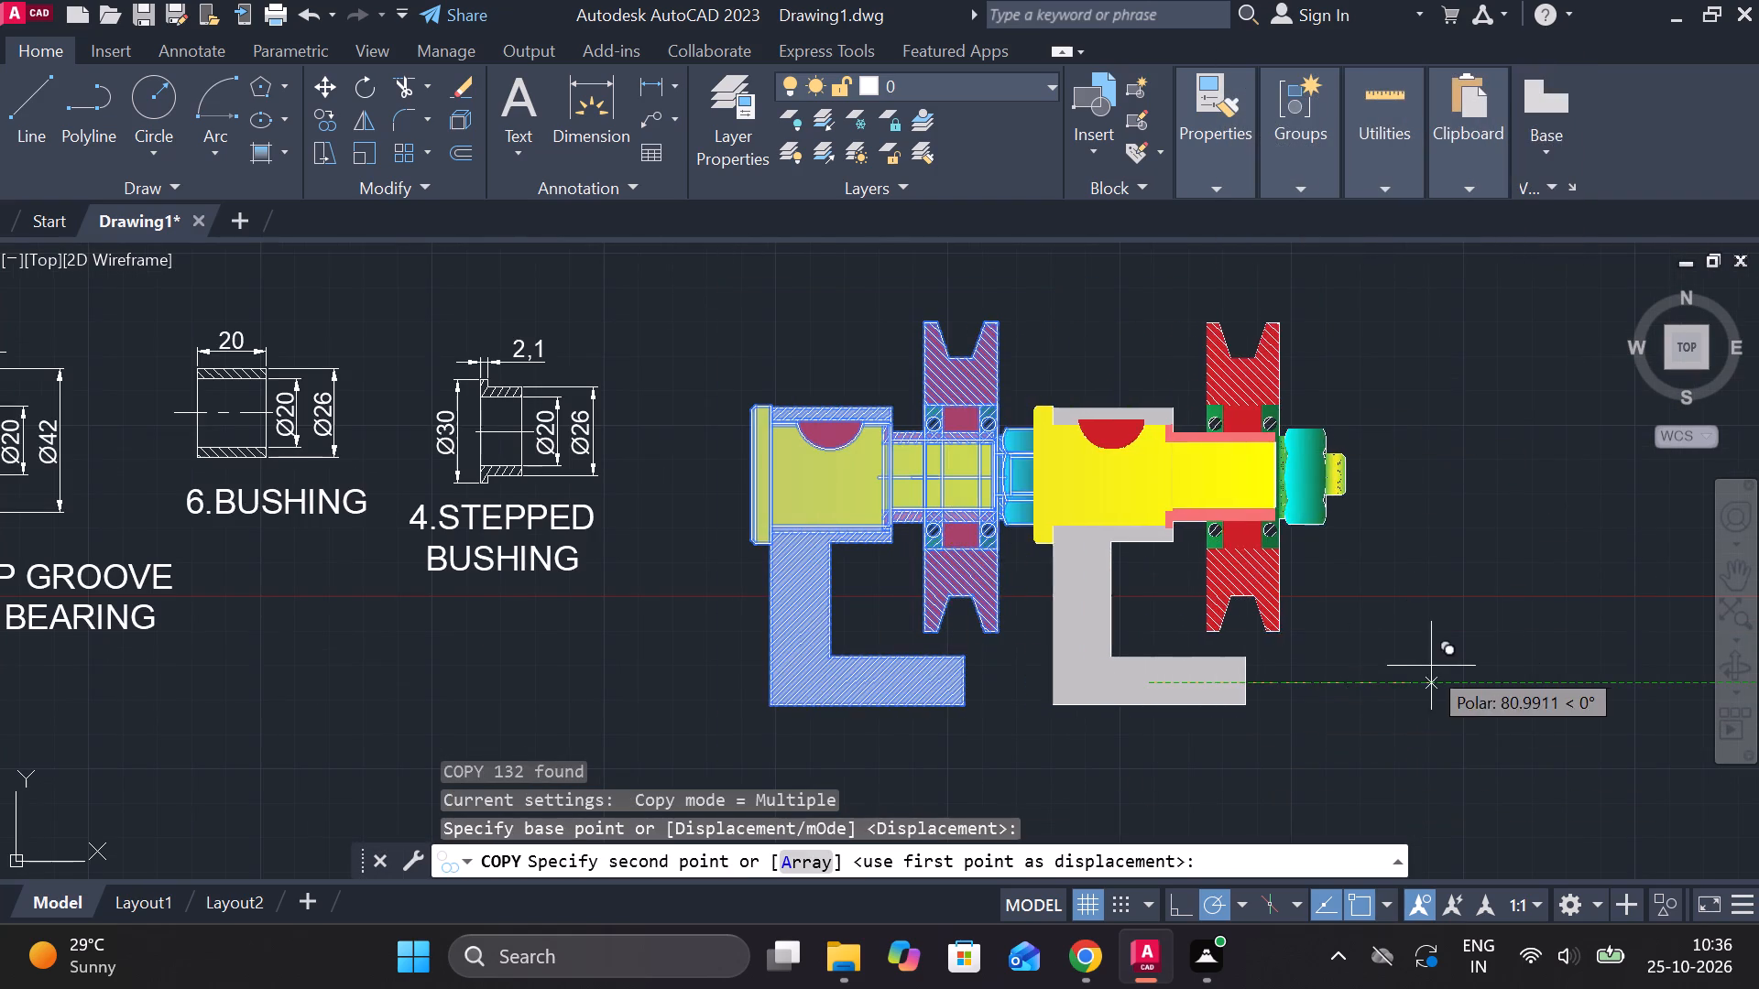
middle_drag(1431, 666, 1229, 690)
click(1445, 663)
key(Escape)
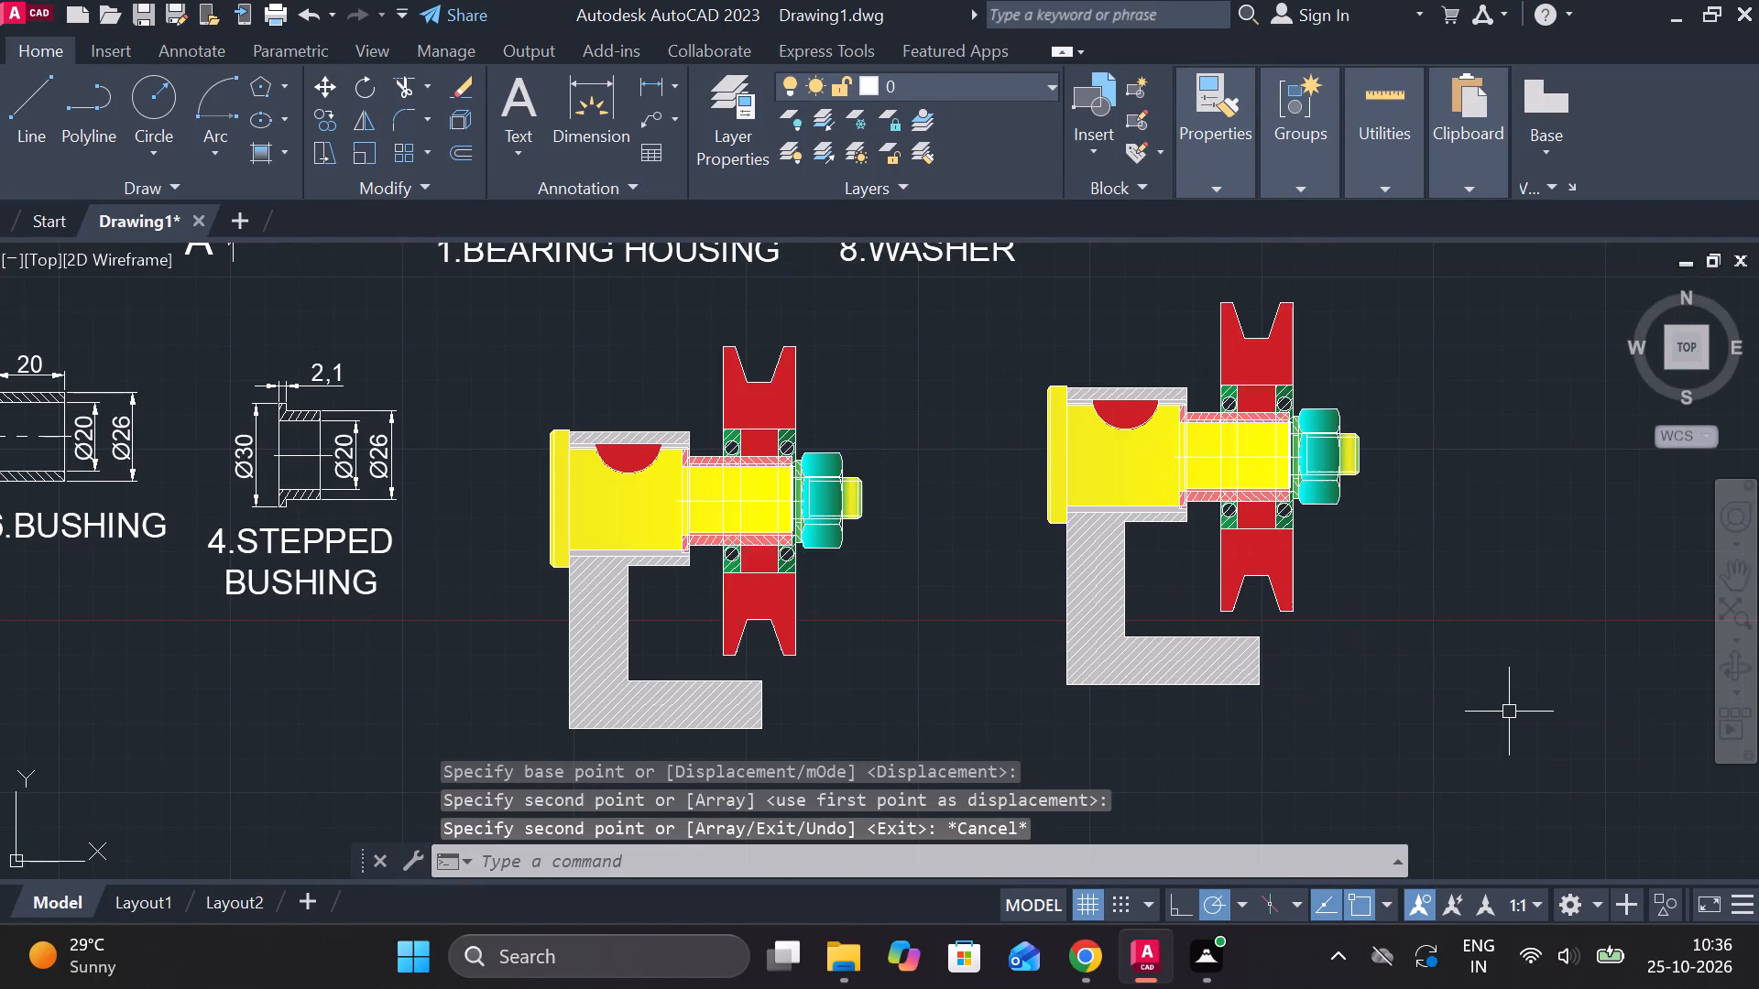
Erase the section hatch from the grey bearing housing in the copied assembly.
click(1088, 550)
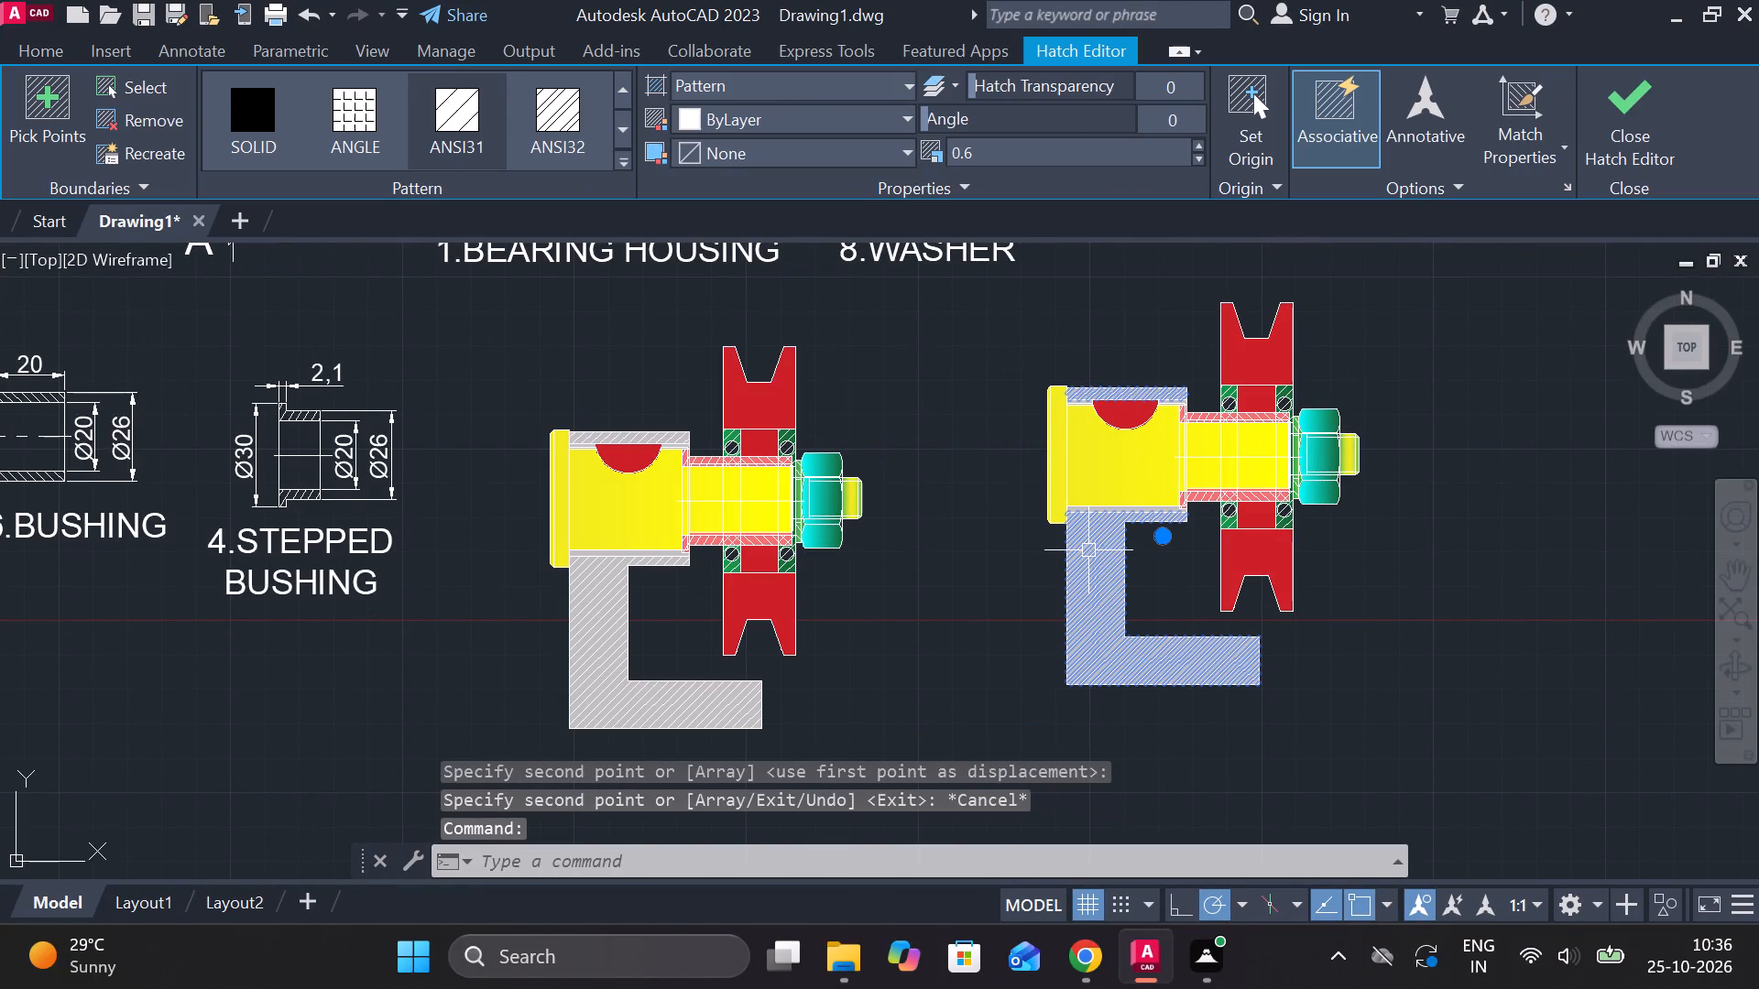
text(E)
key(space)
Erase the upper horizontal edge and thread lines and the vertical thread-end line crossing the copied hexagonal nut.
scroll(1328, 466, up, 2)
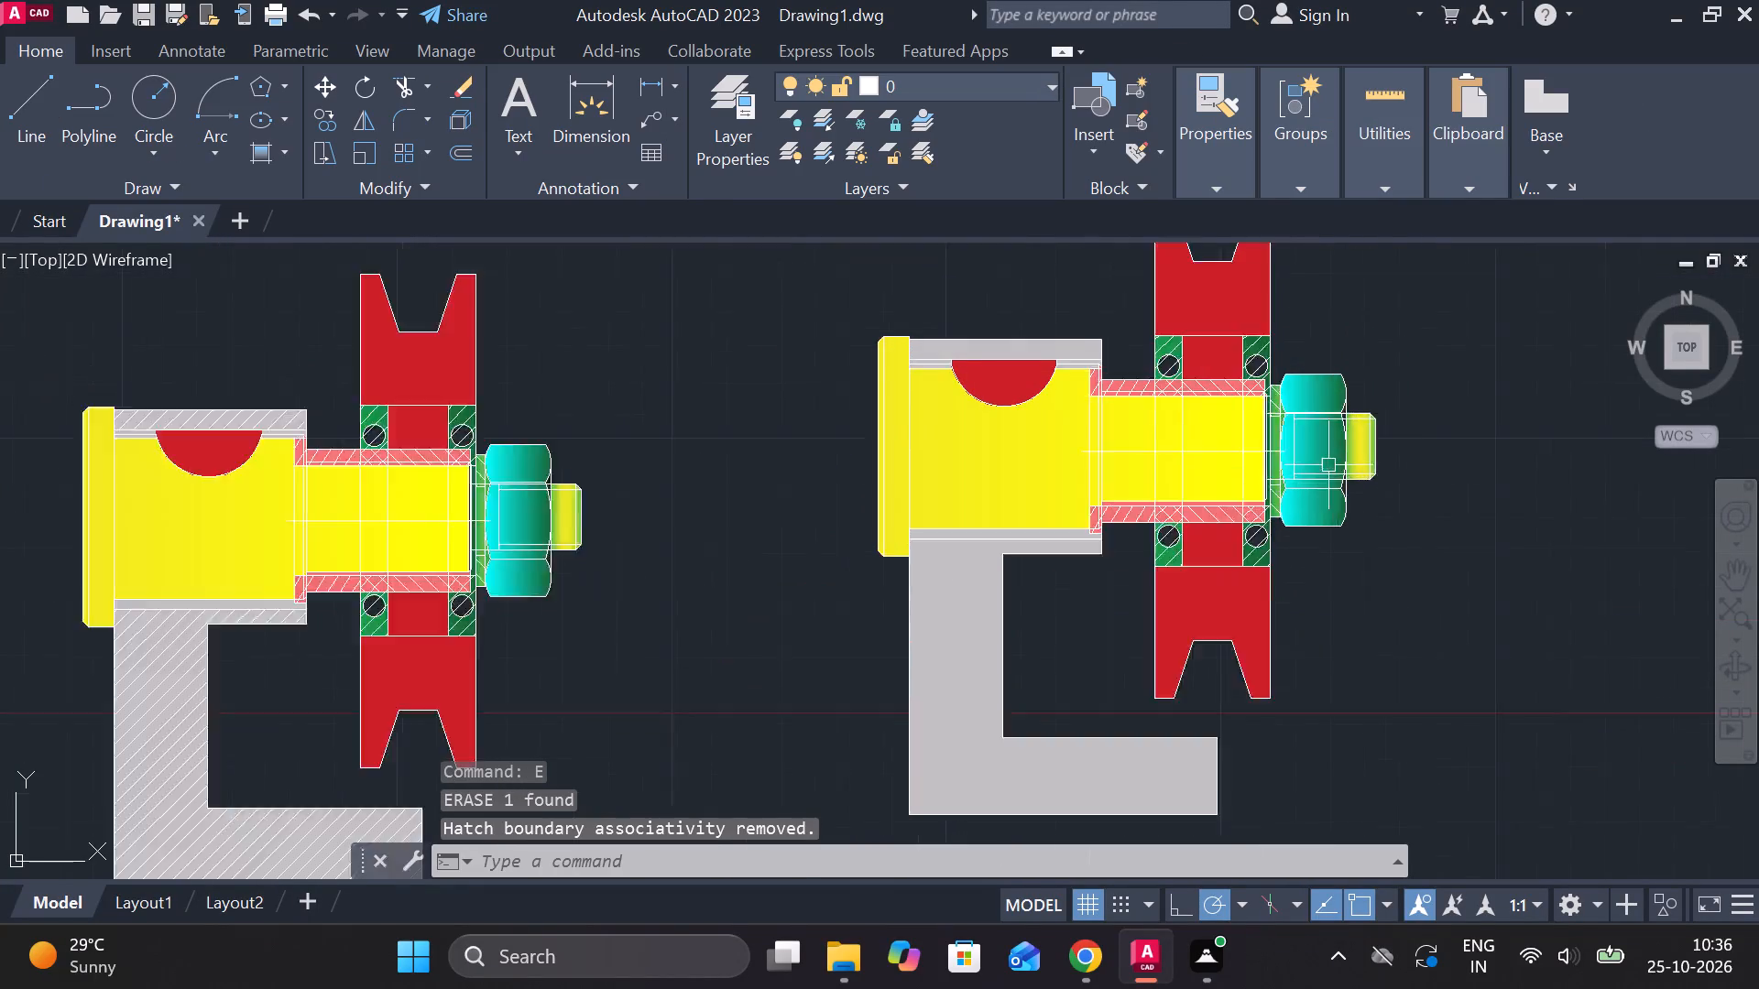
scroll(1328, 465, up, 1)
click(1255, 349)
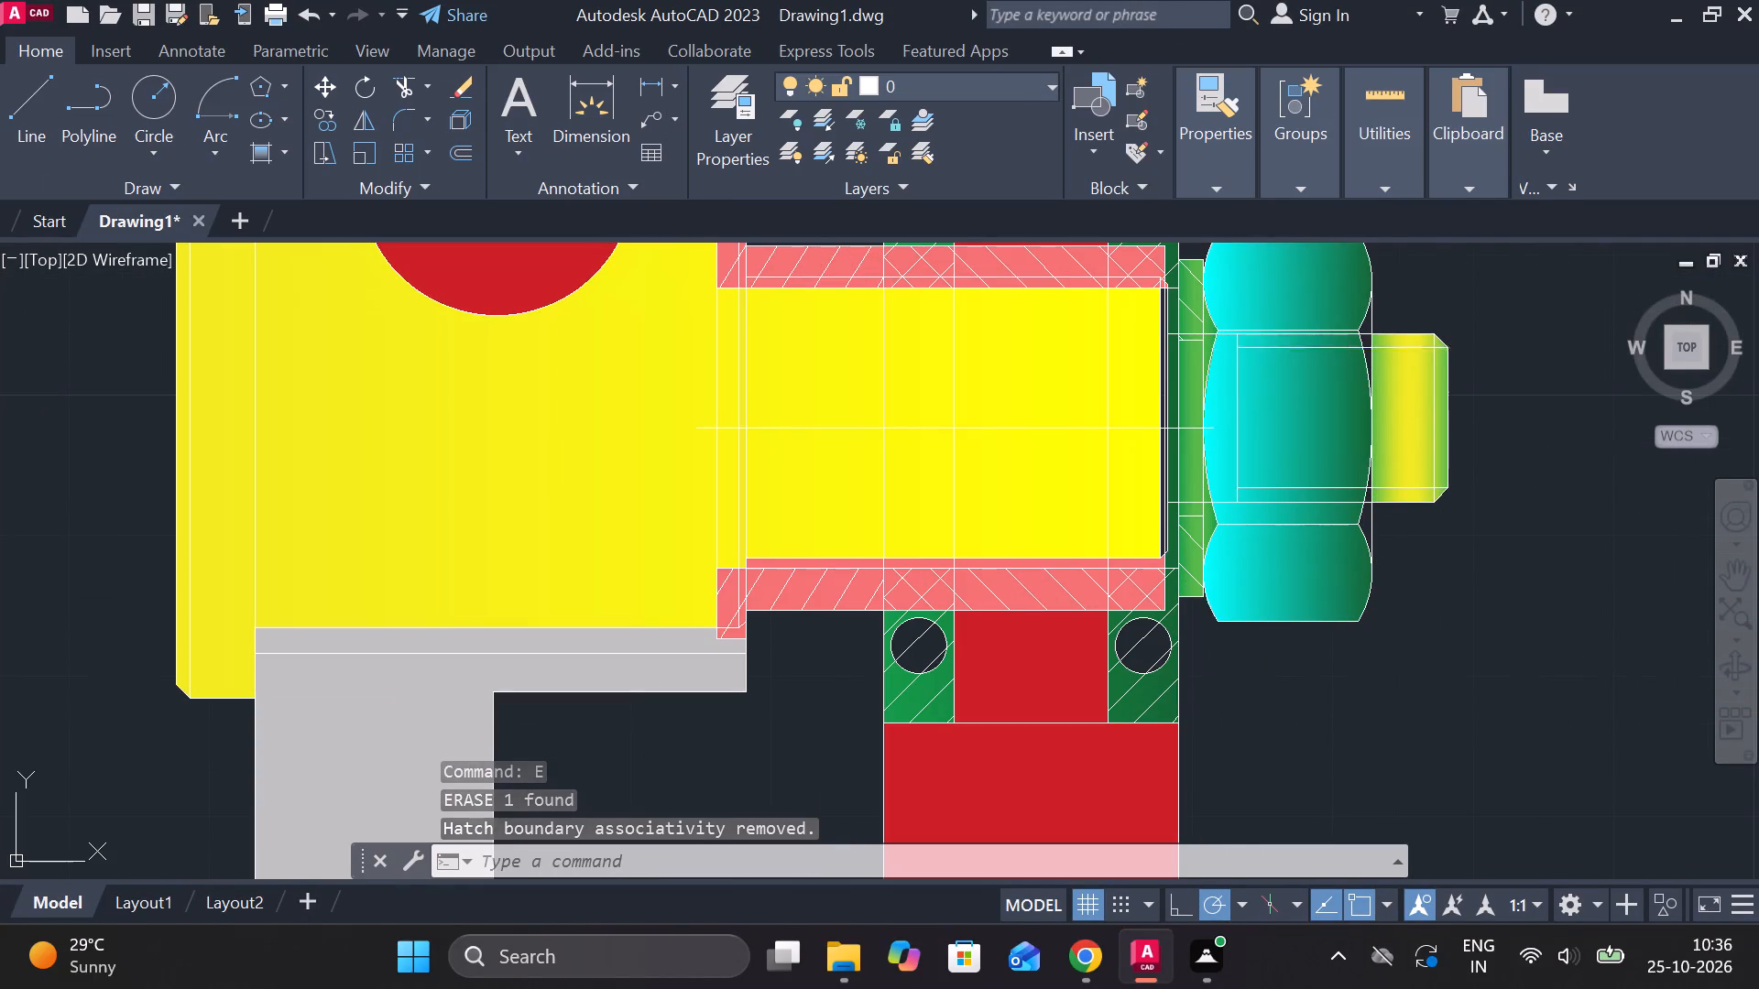
click(1260, 337)
click(1253, 327)
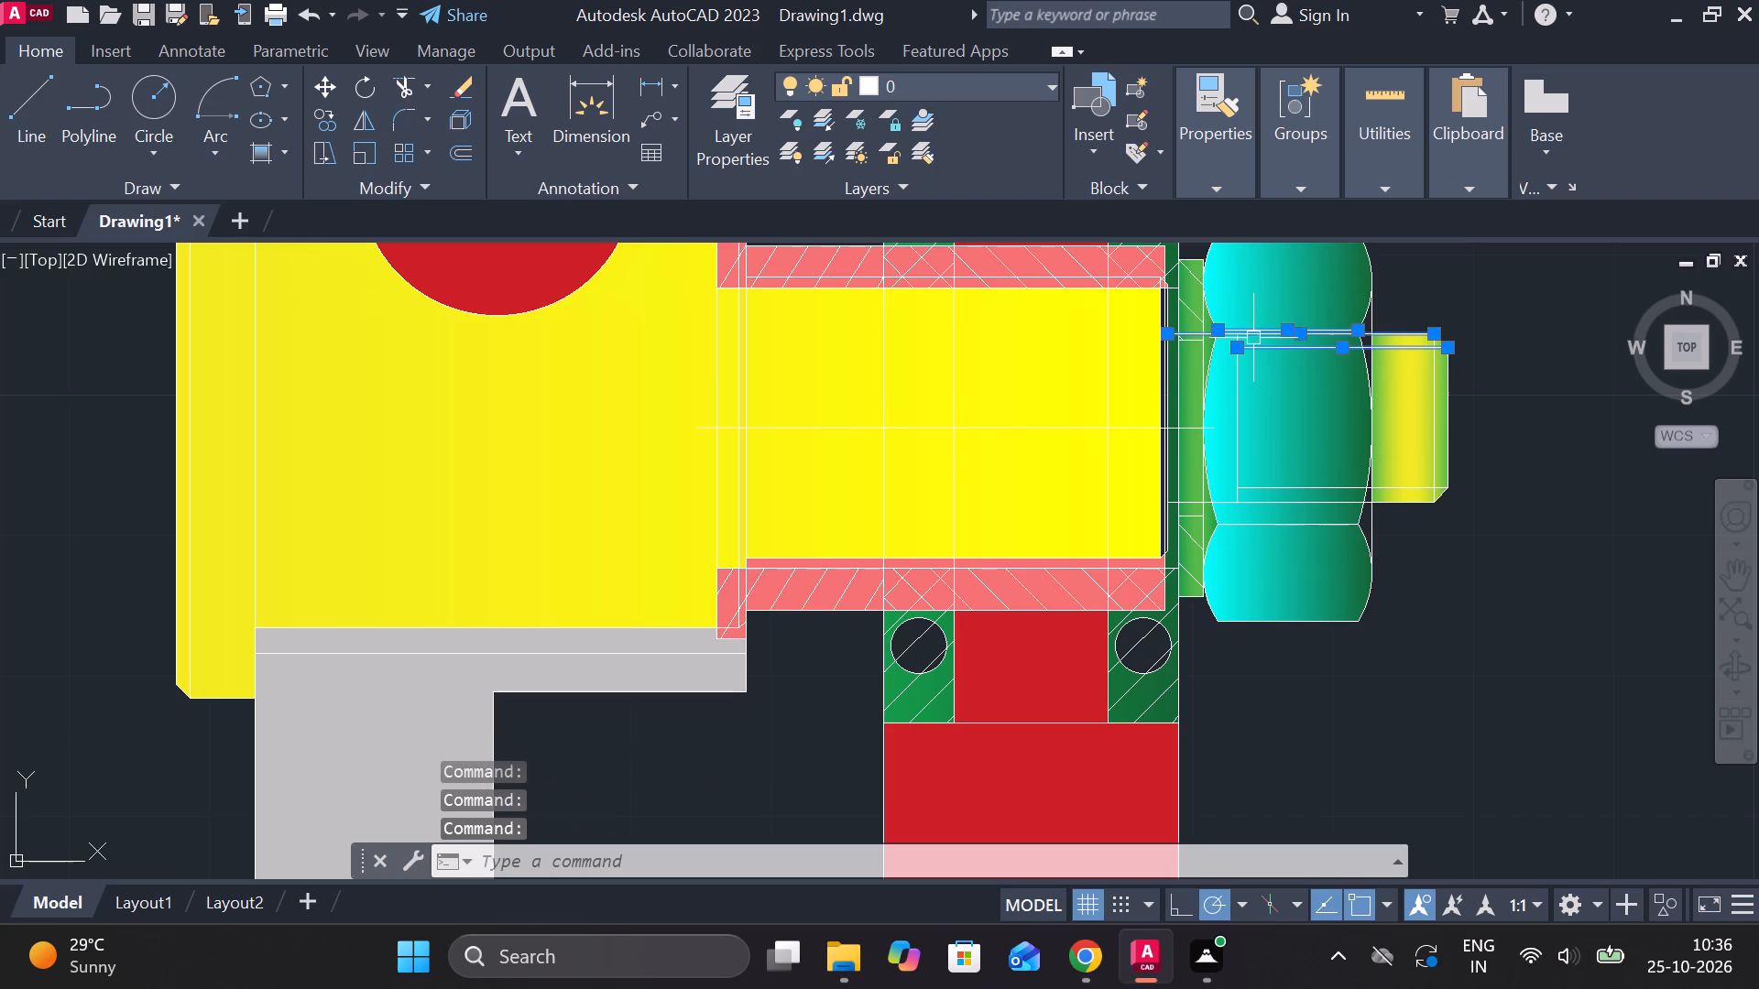
click(1233, 413)
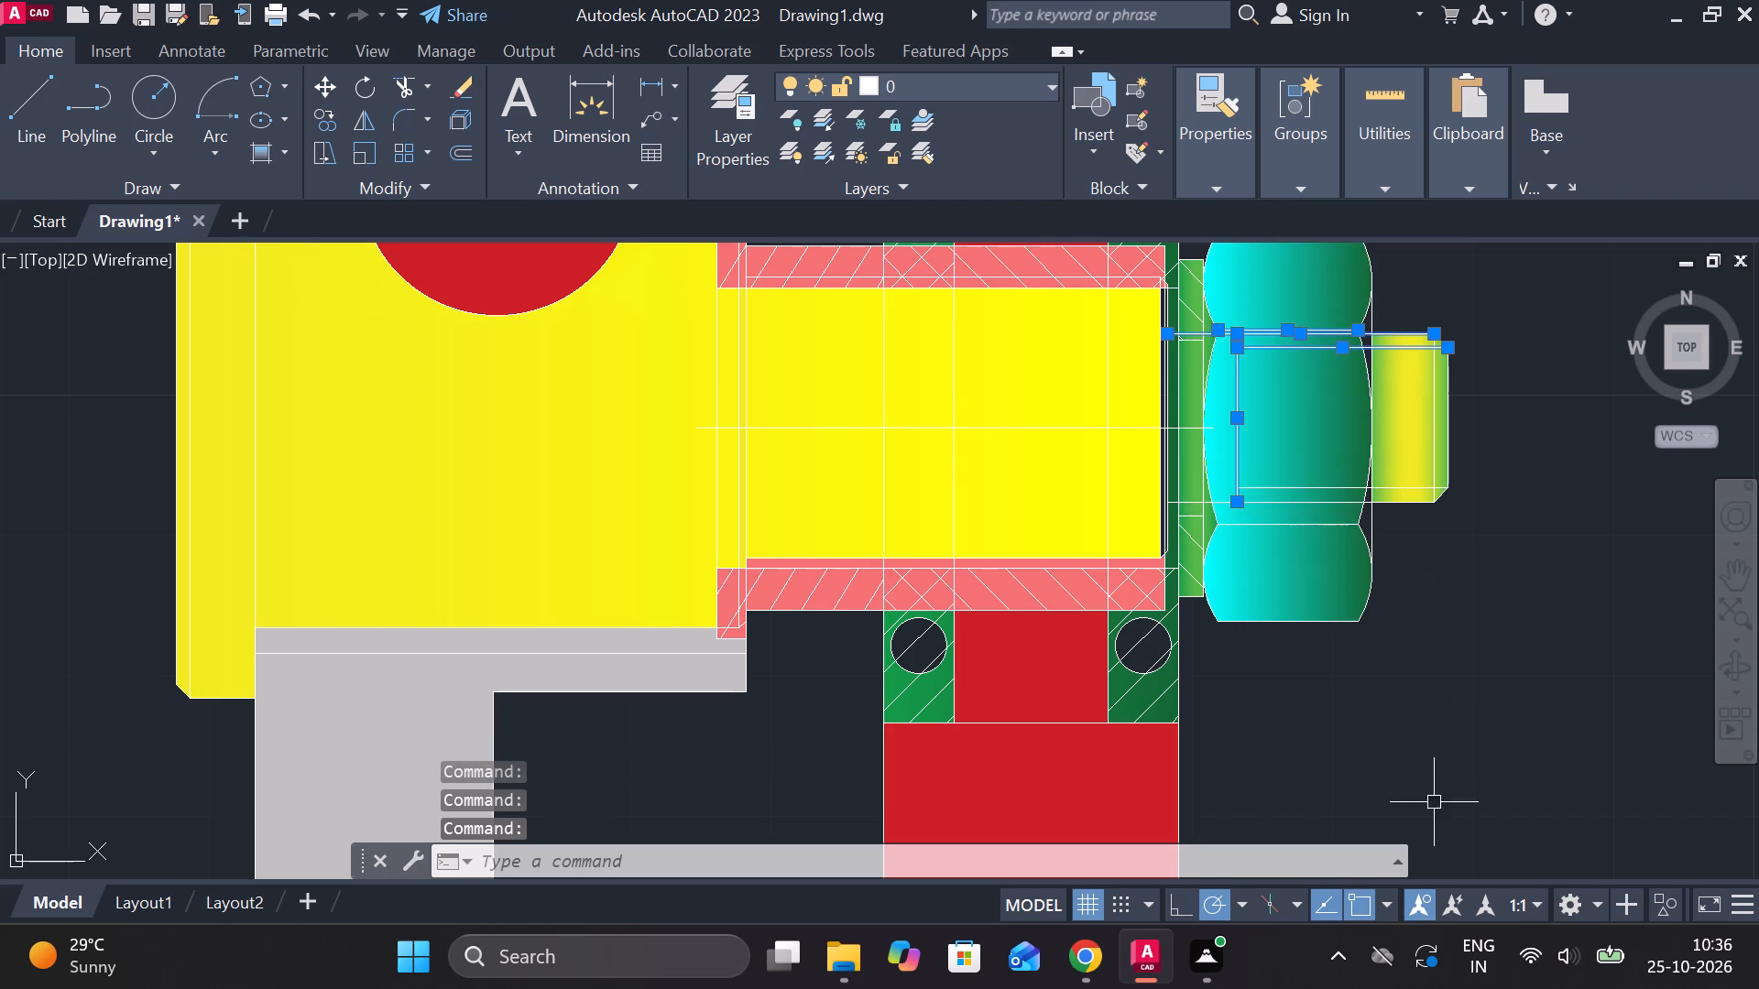
text(E)
key(space)
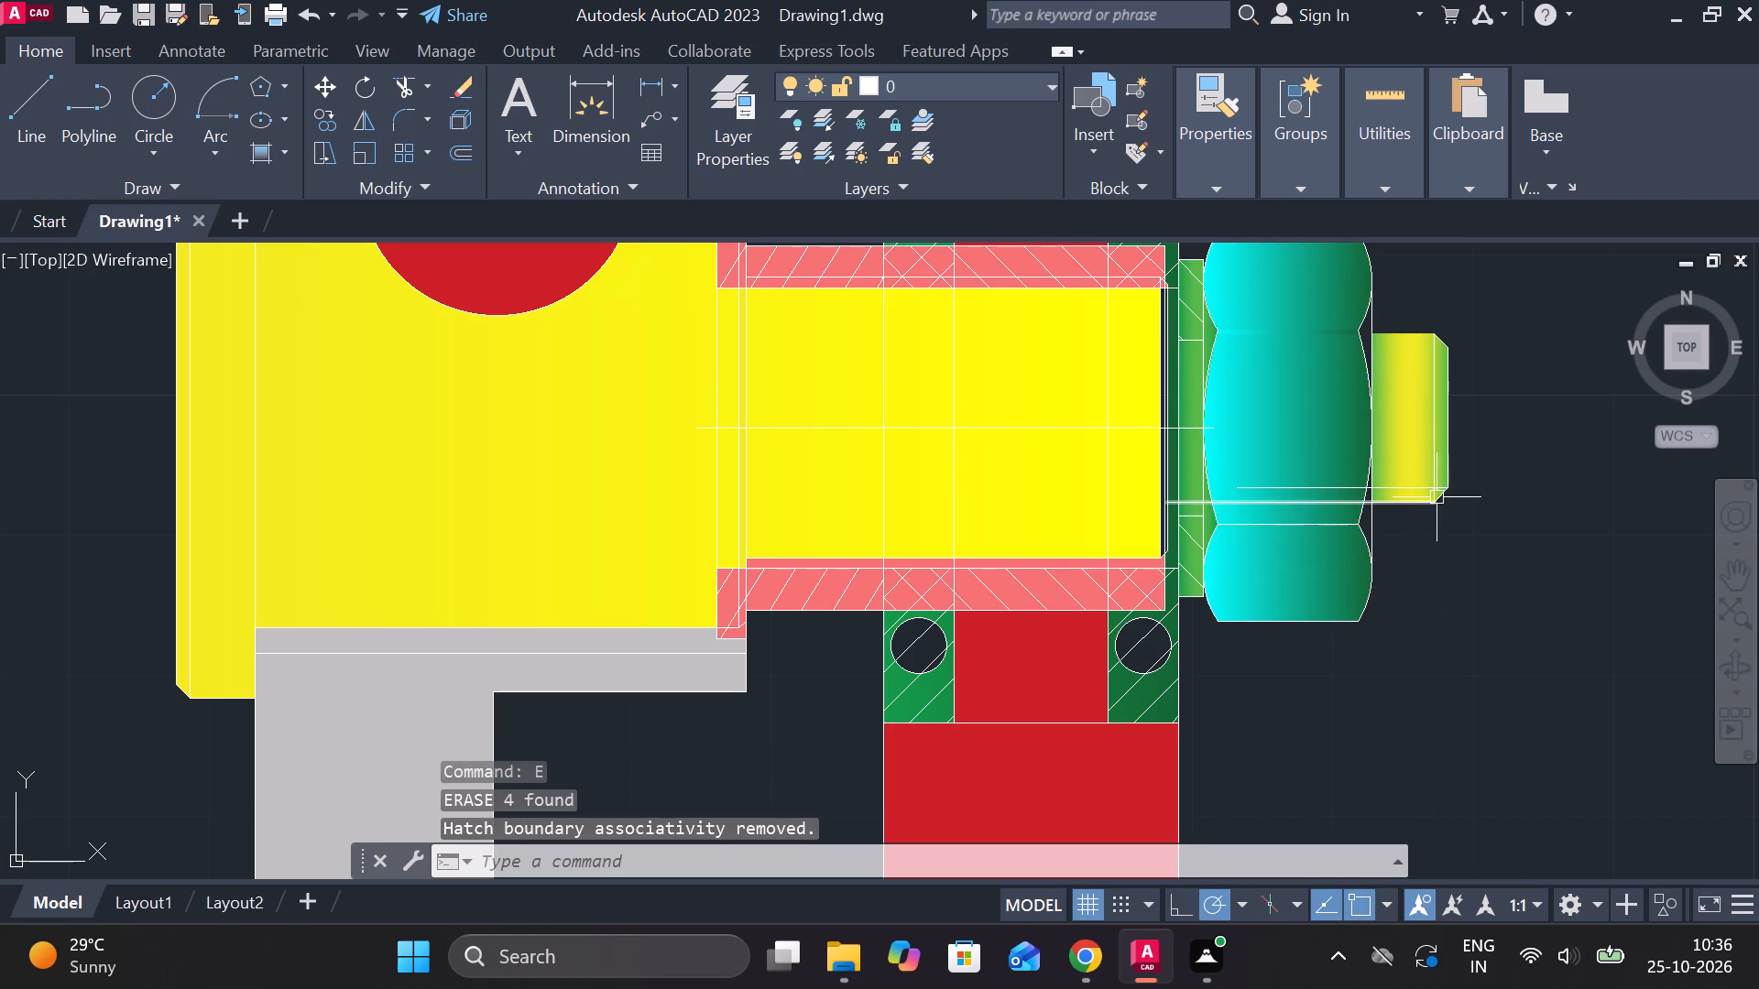
Erase the three lower horizontal edge and thread lines crossing the copied nut.
scroll(1322, 537, up, 2)
click(1329, 502)
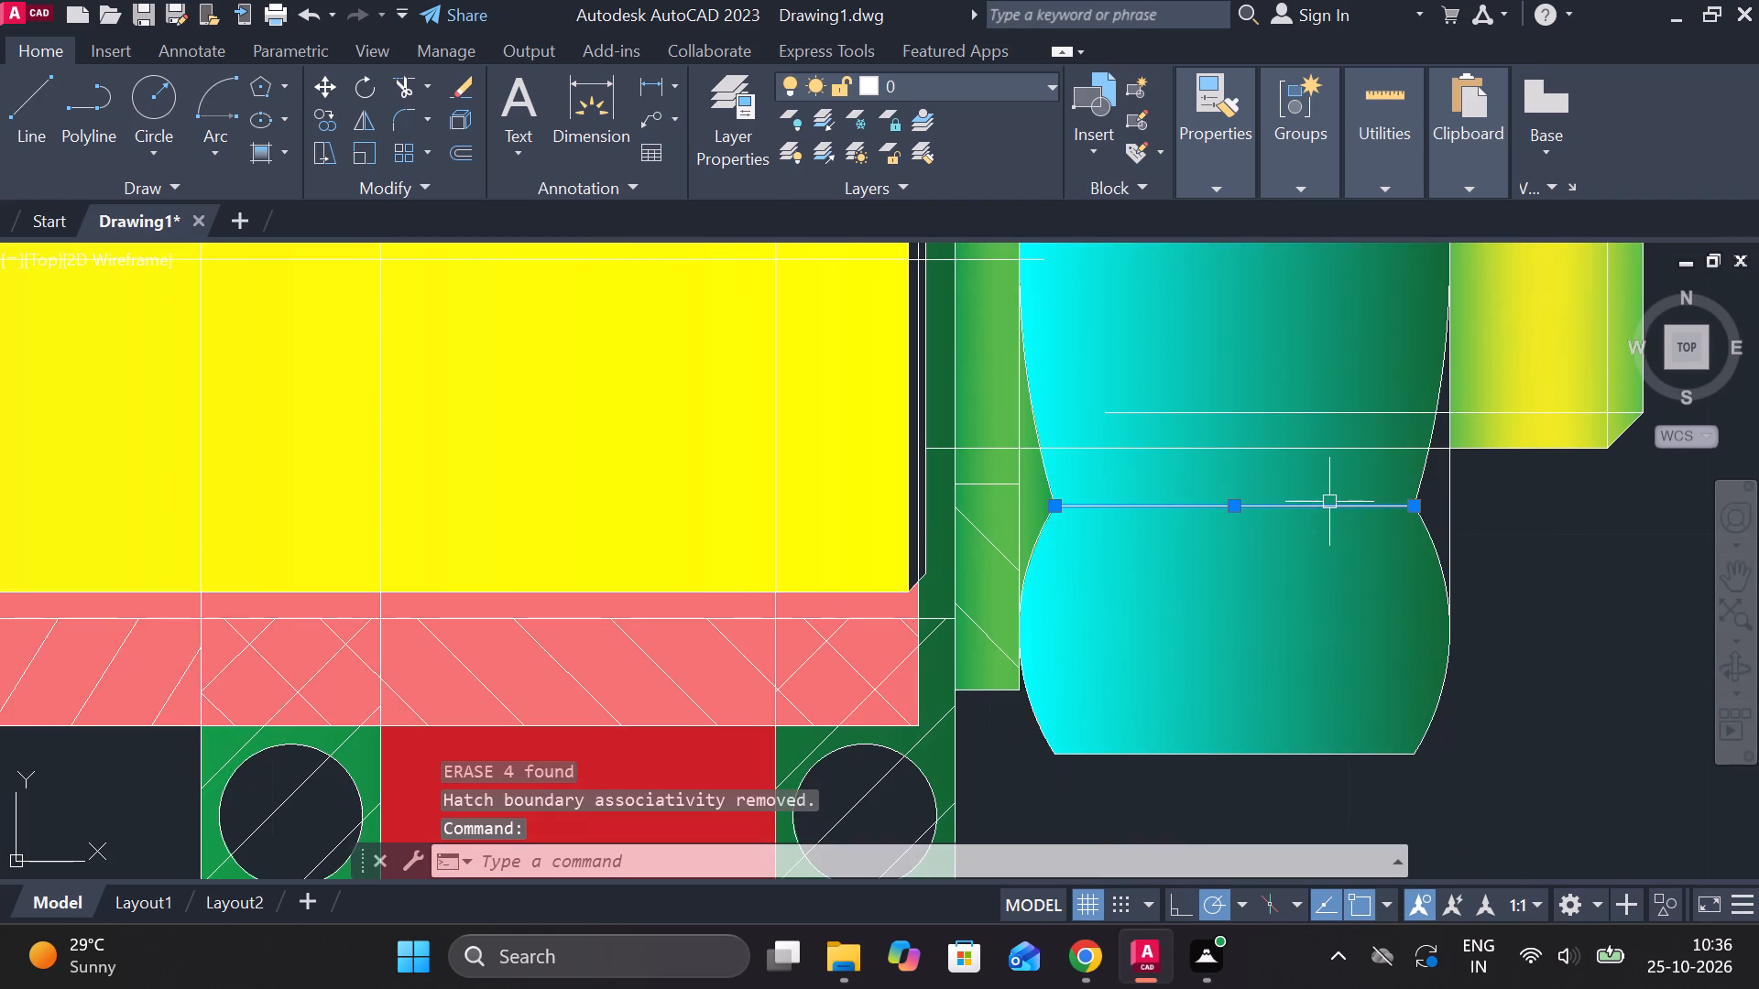
click(1335, 452)
click(1335, 415)
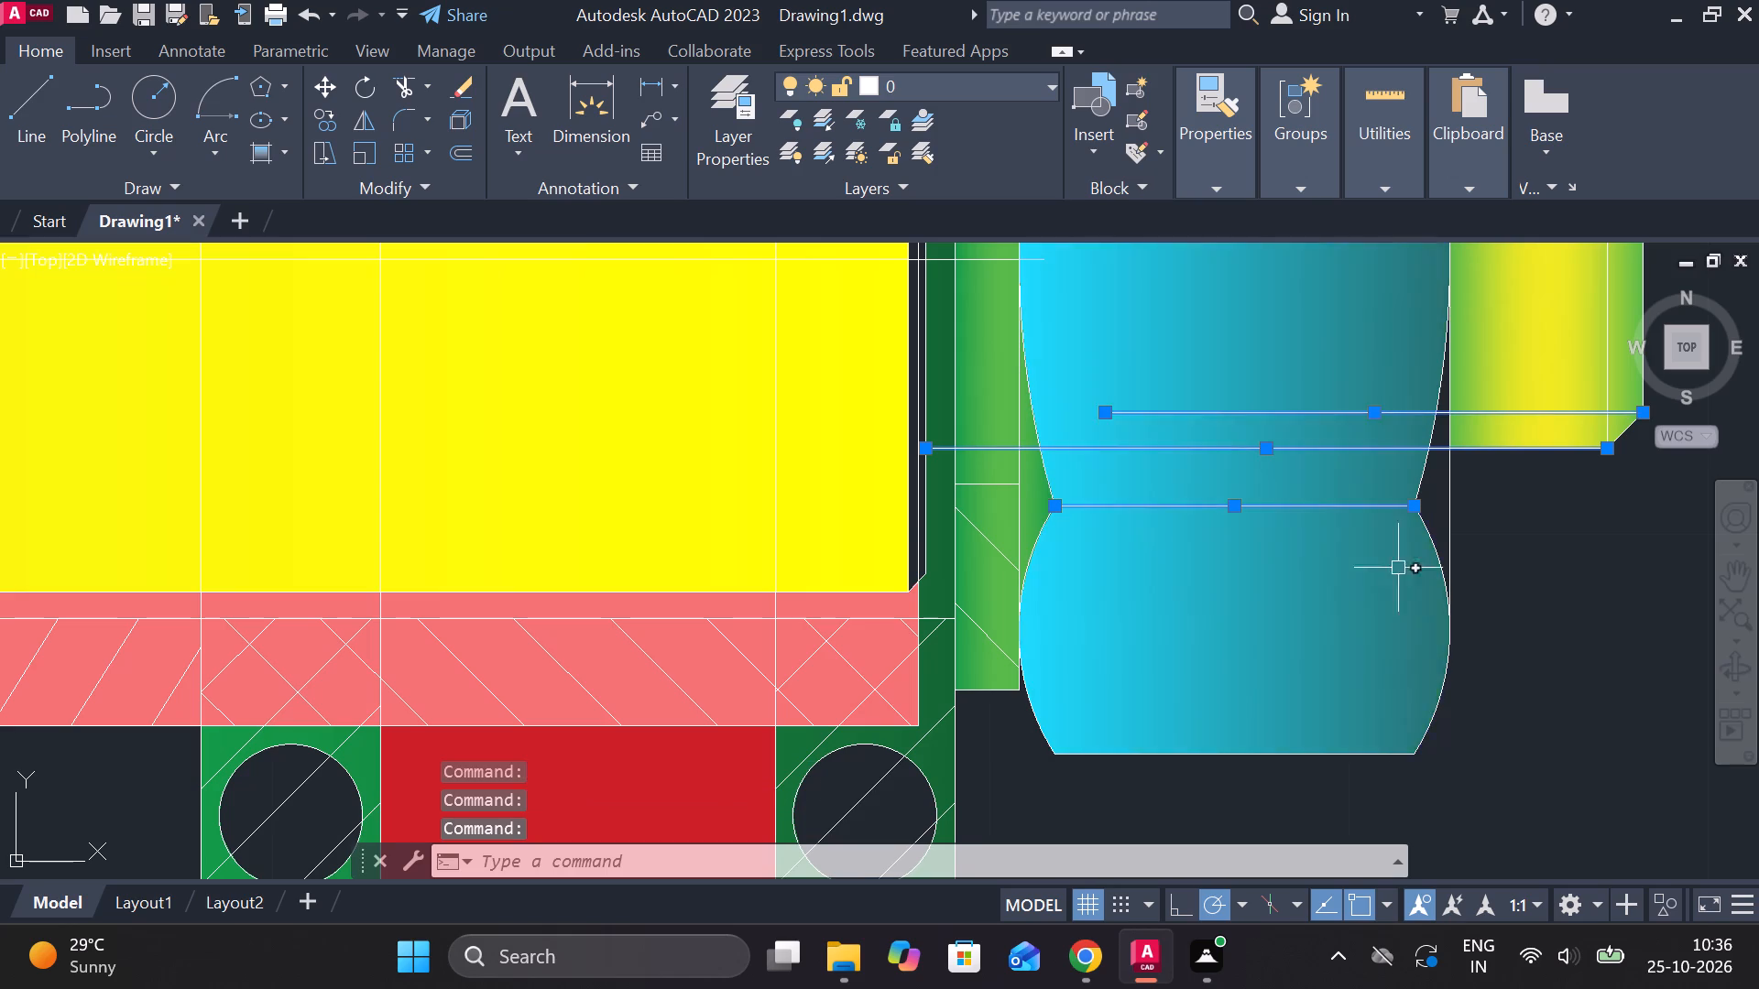
key(e)
key(space)
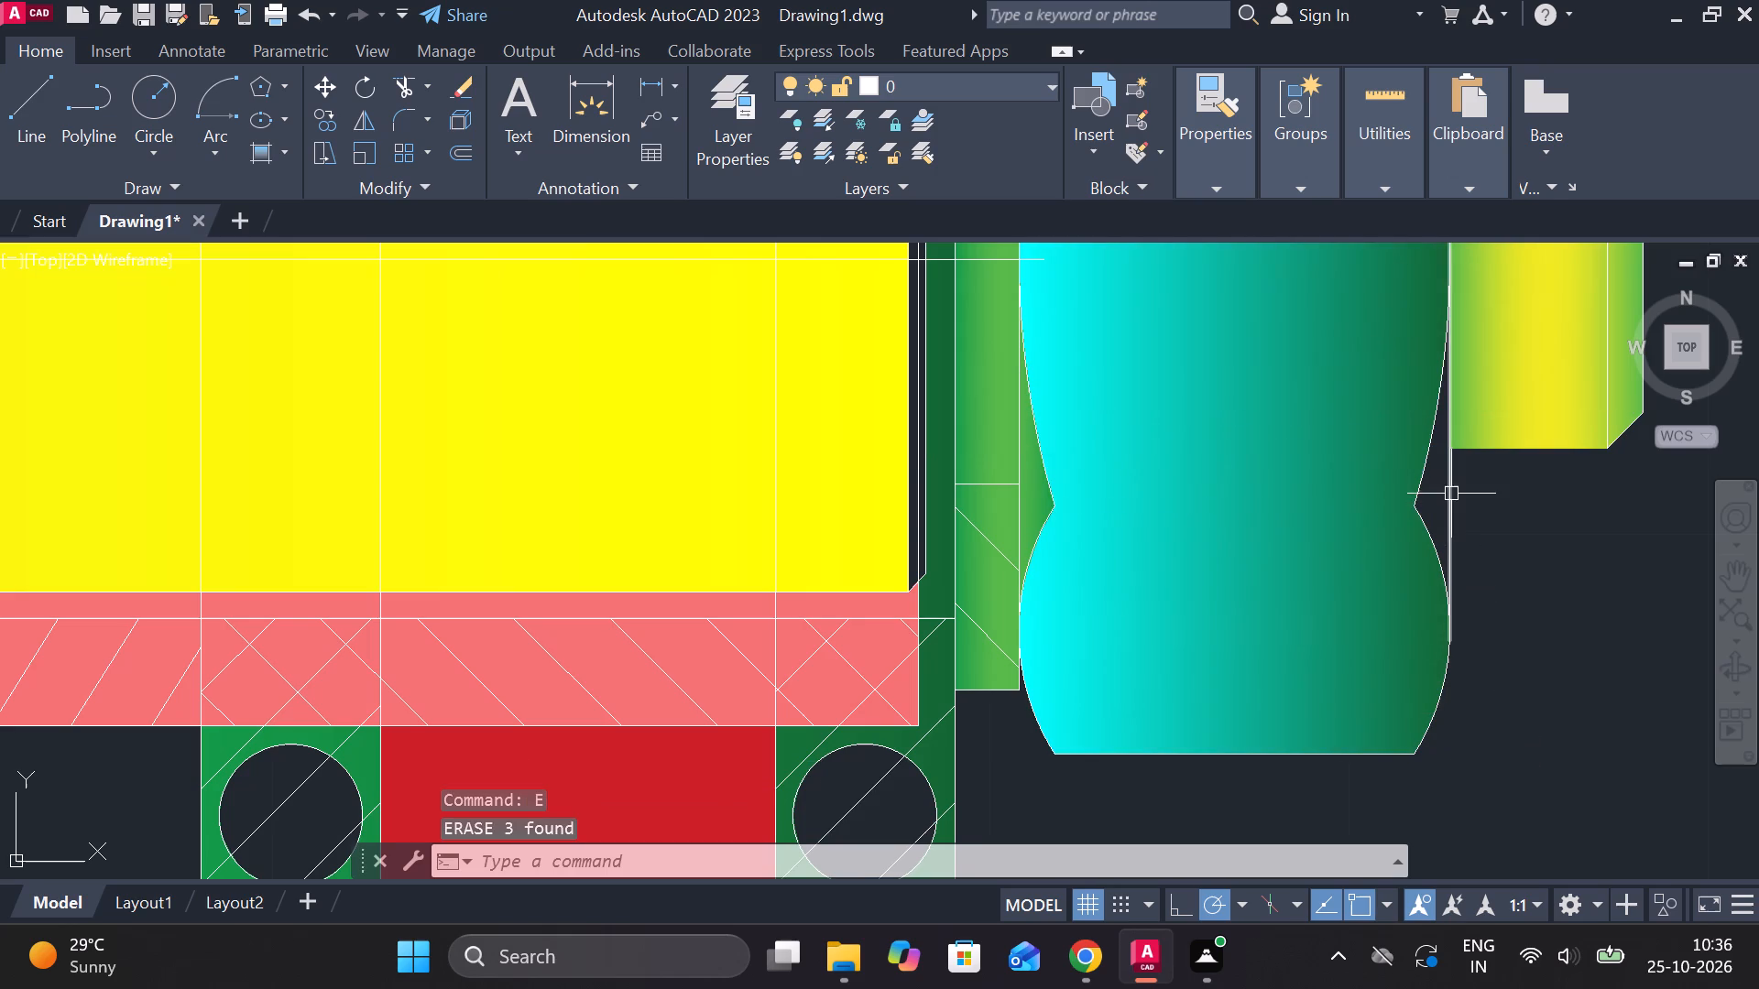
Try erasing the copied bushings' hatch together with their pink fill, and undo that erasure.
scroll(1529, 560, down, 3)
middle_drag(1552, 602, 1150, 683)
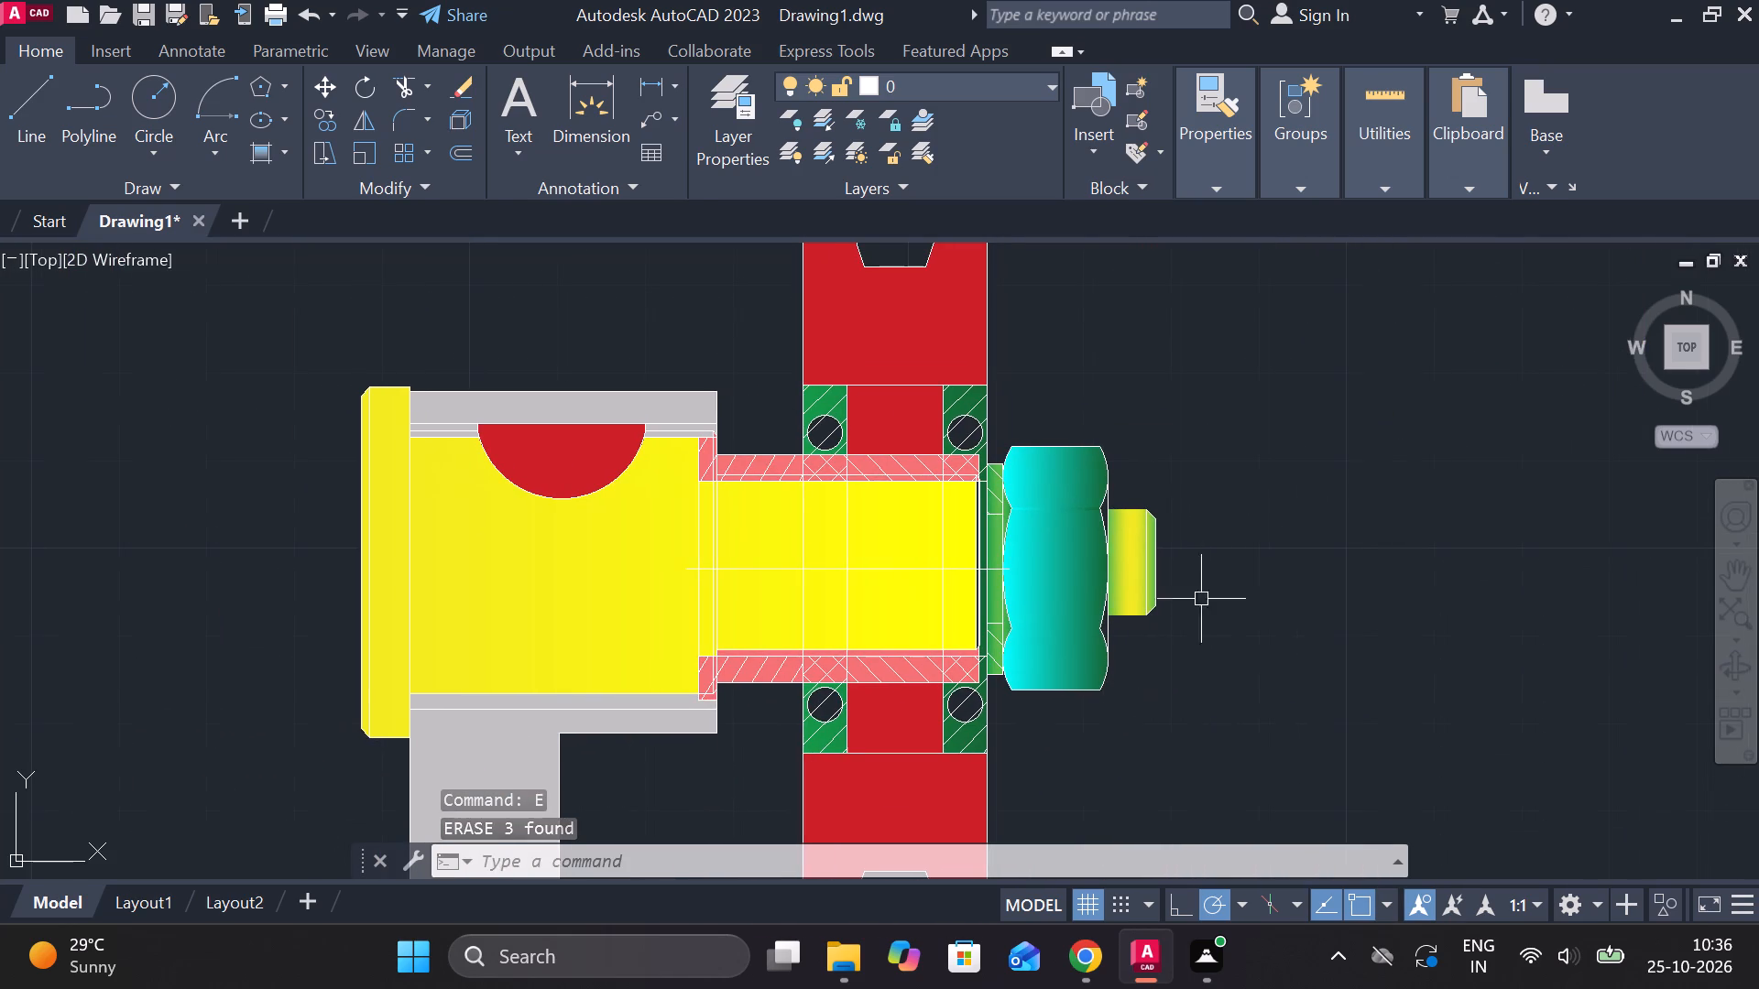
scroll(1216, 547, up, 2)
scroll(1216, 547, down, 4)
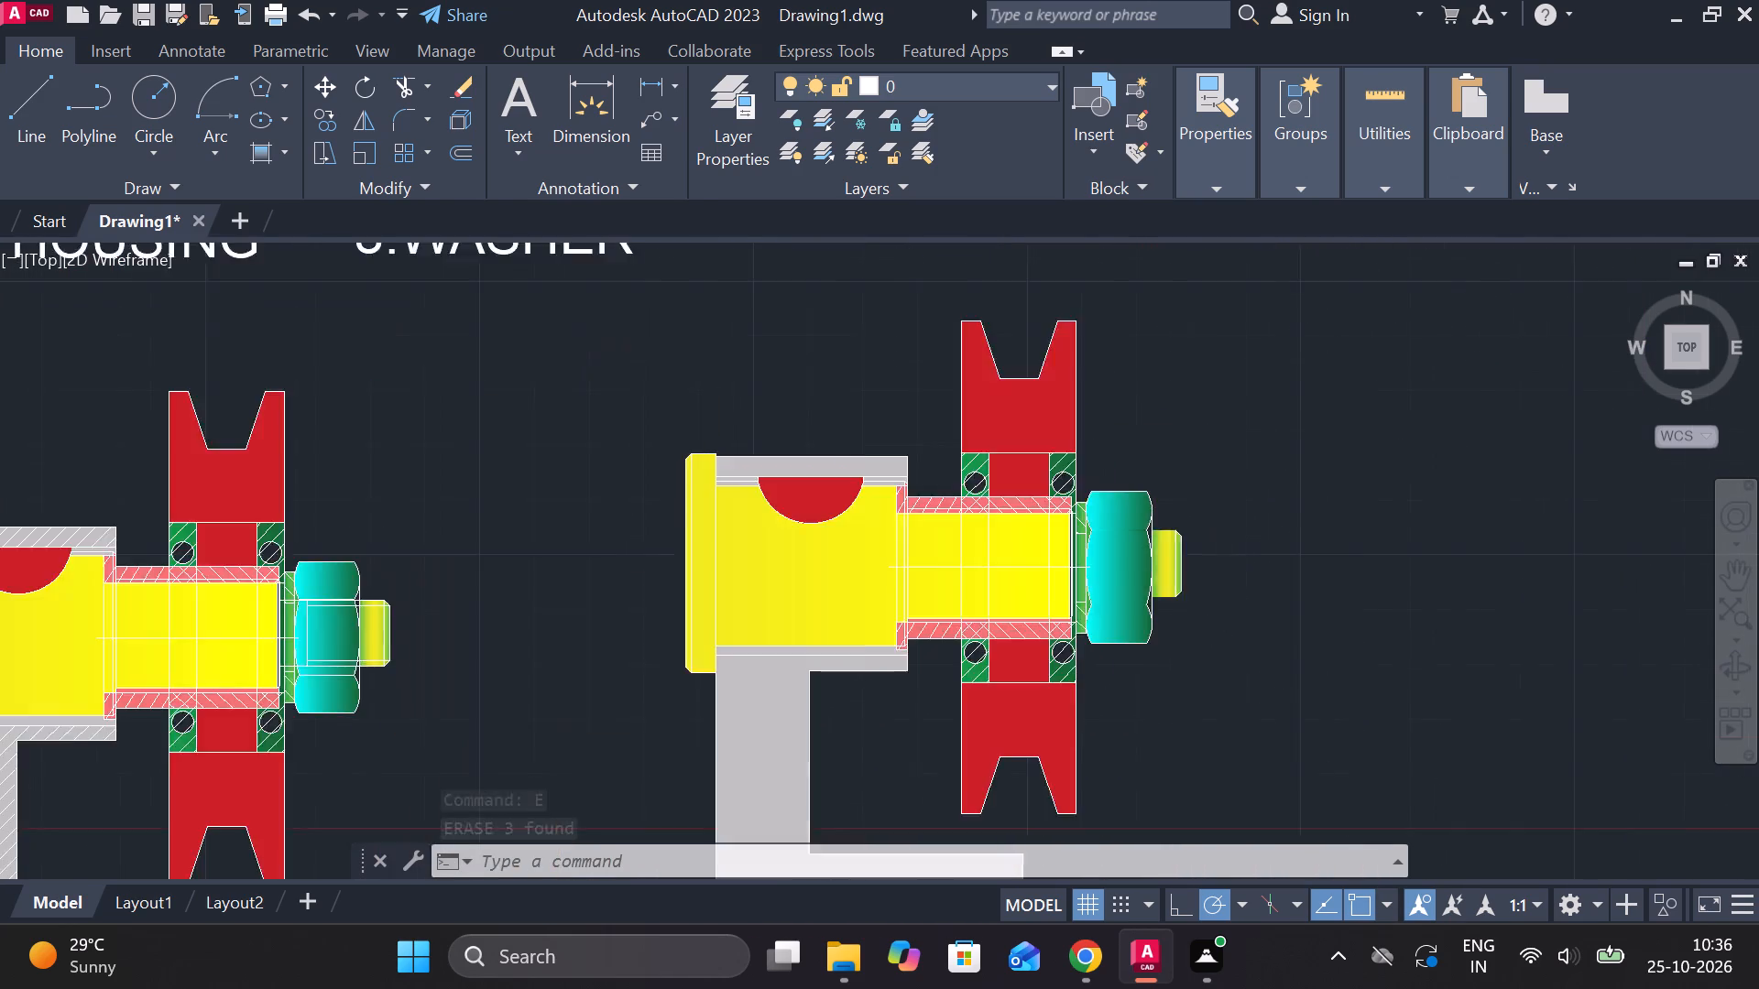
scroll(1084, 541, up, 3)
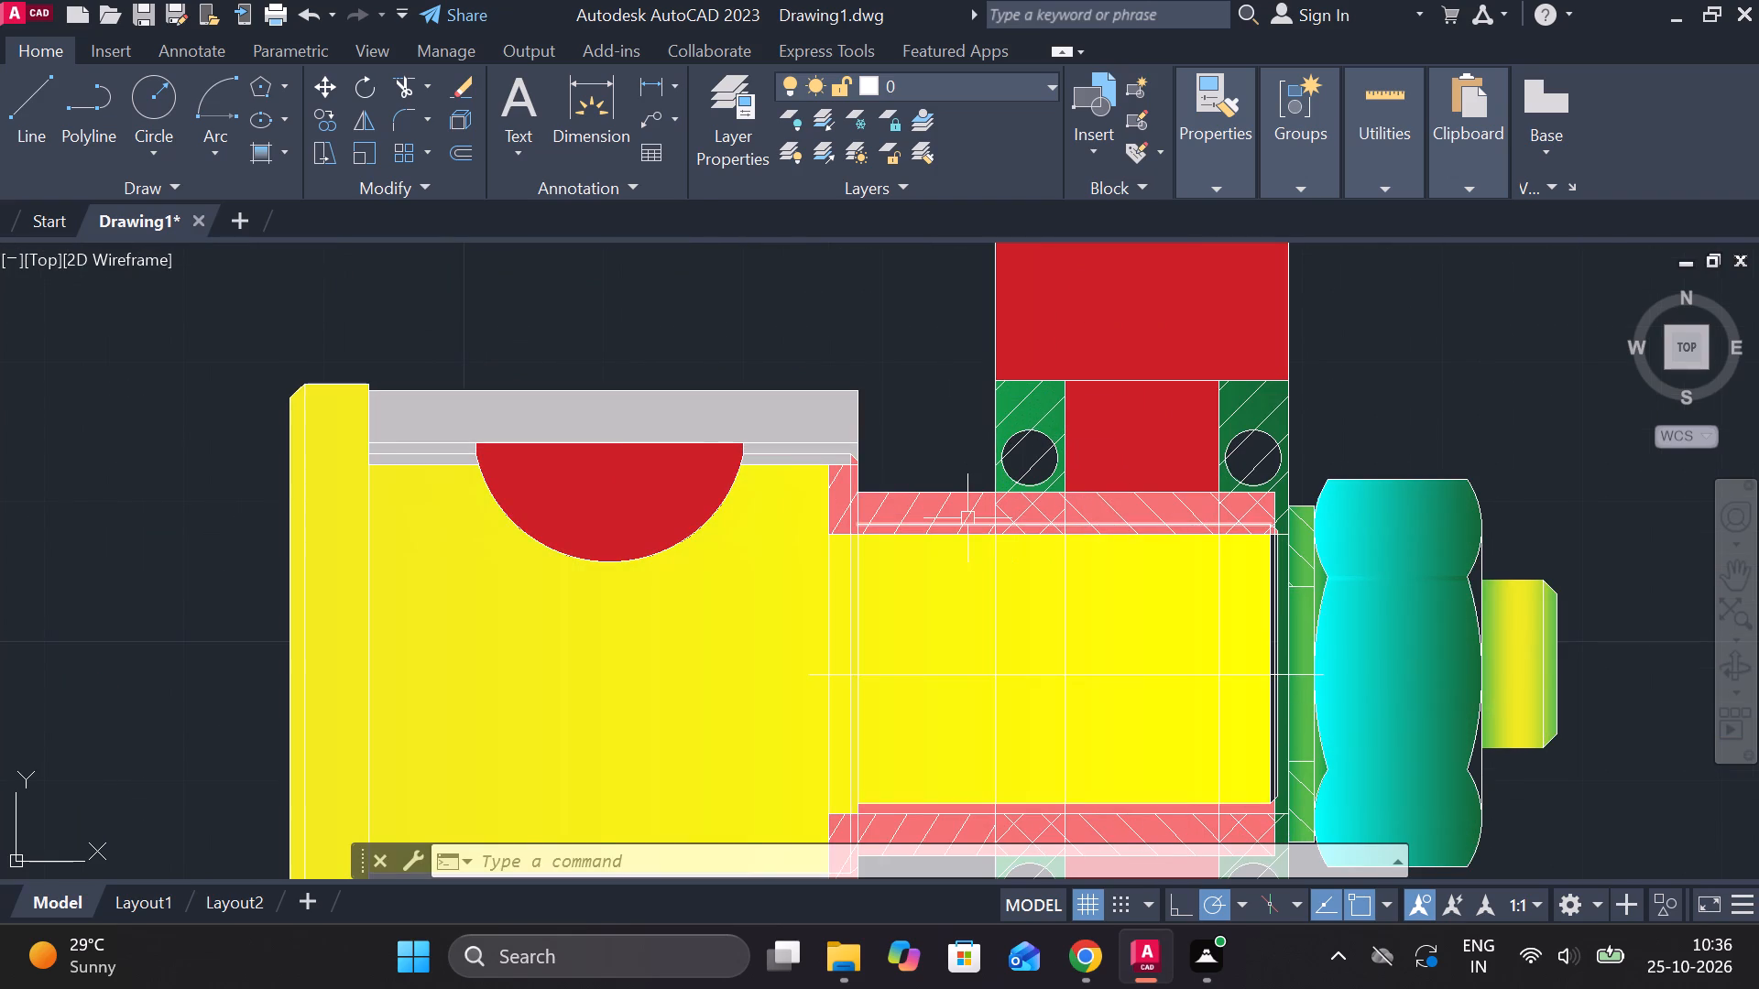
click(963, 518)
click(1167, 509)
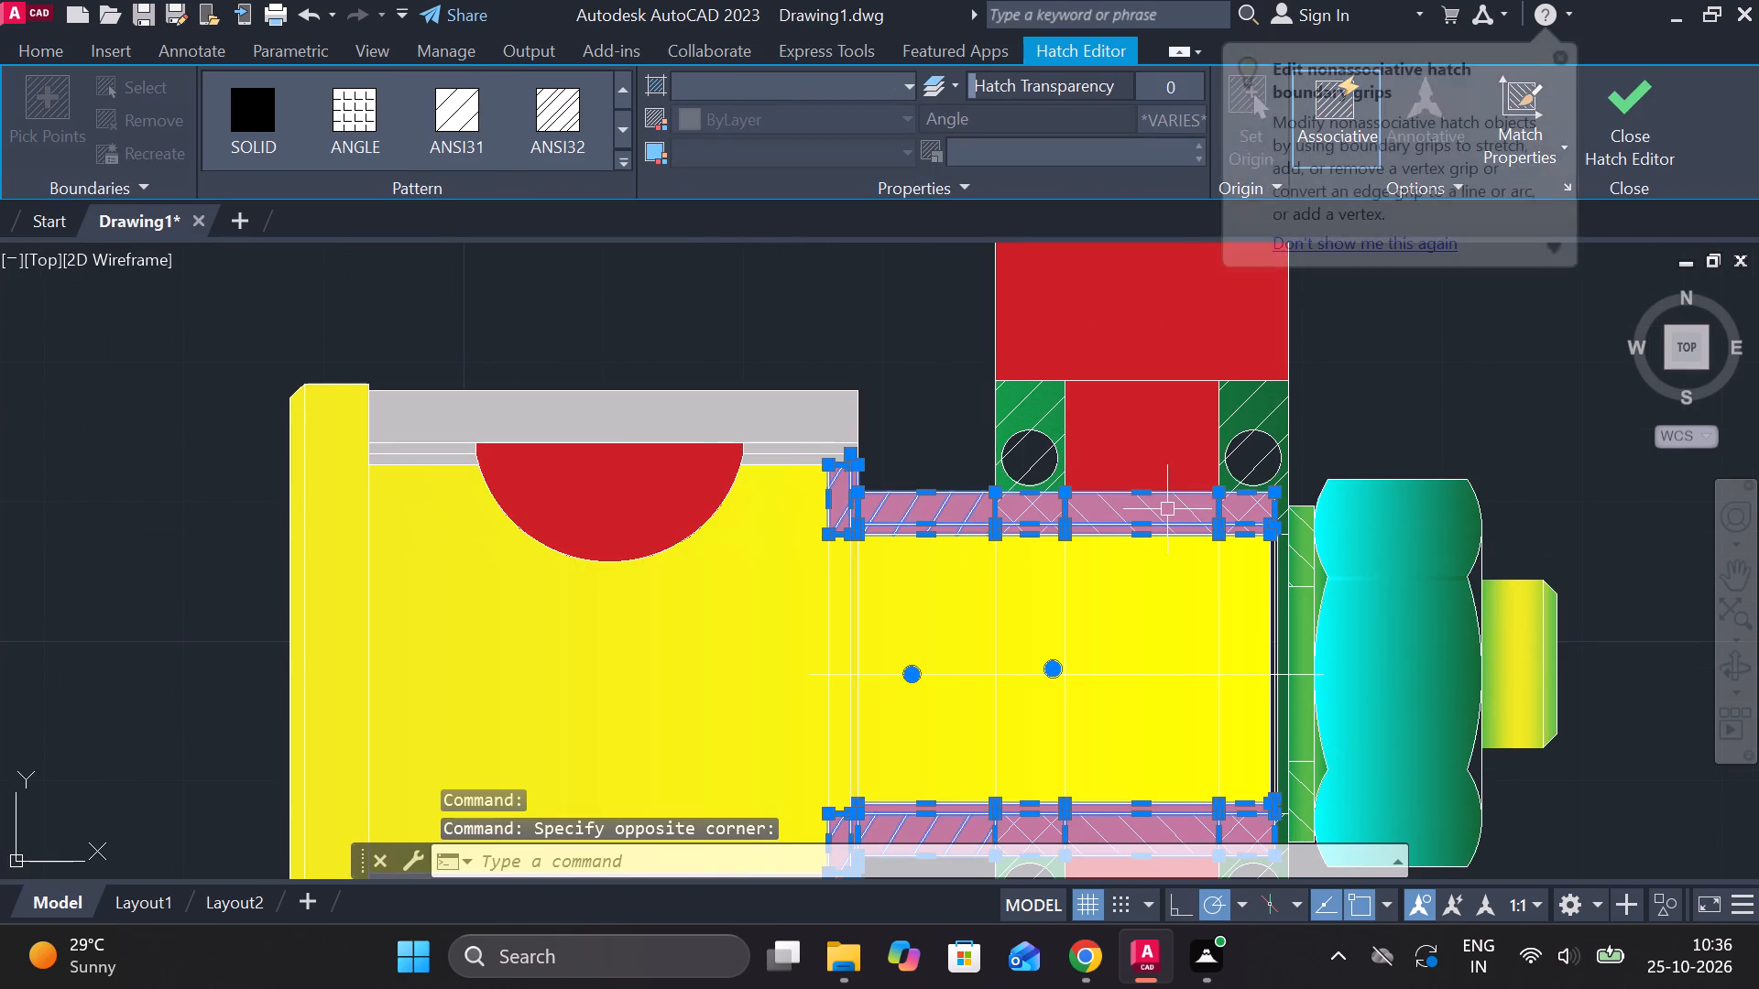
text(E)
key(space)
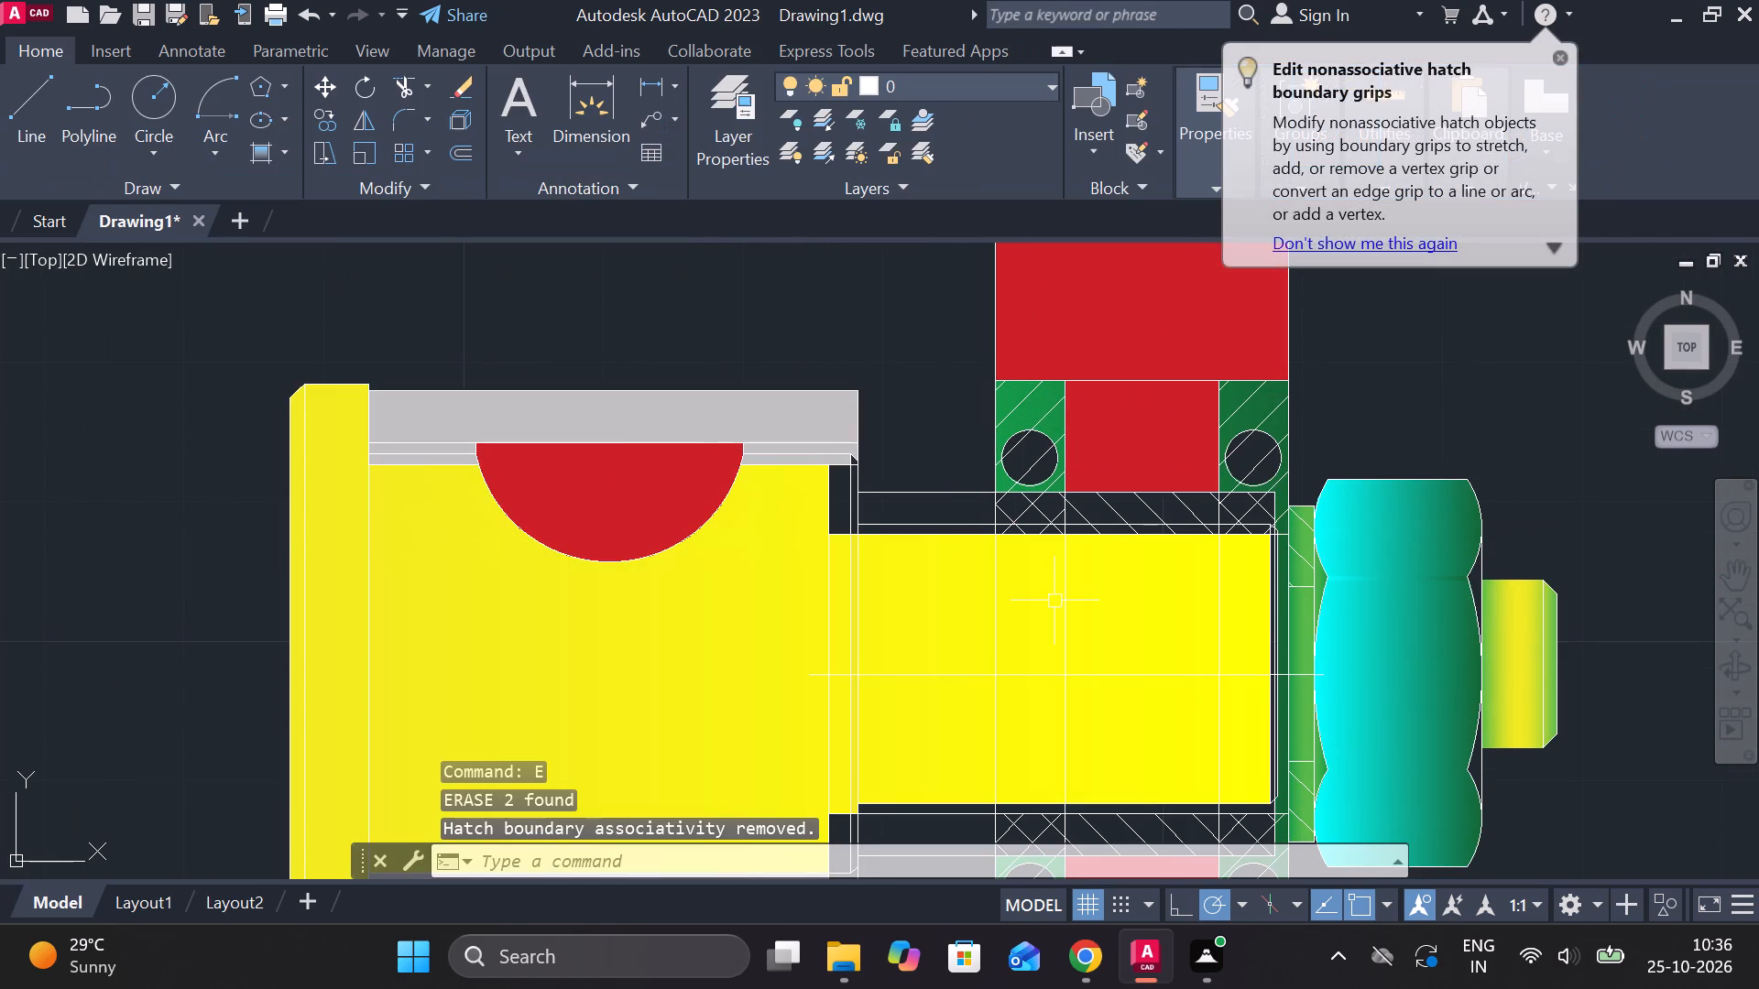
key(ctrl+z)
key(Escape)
Erase both sets of diagonal hatch lines from the copied pink bushings, keeping the colour fill.
click(970, 522)
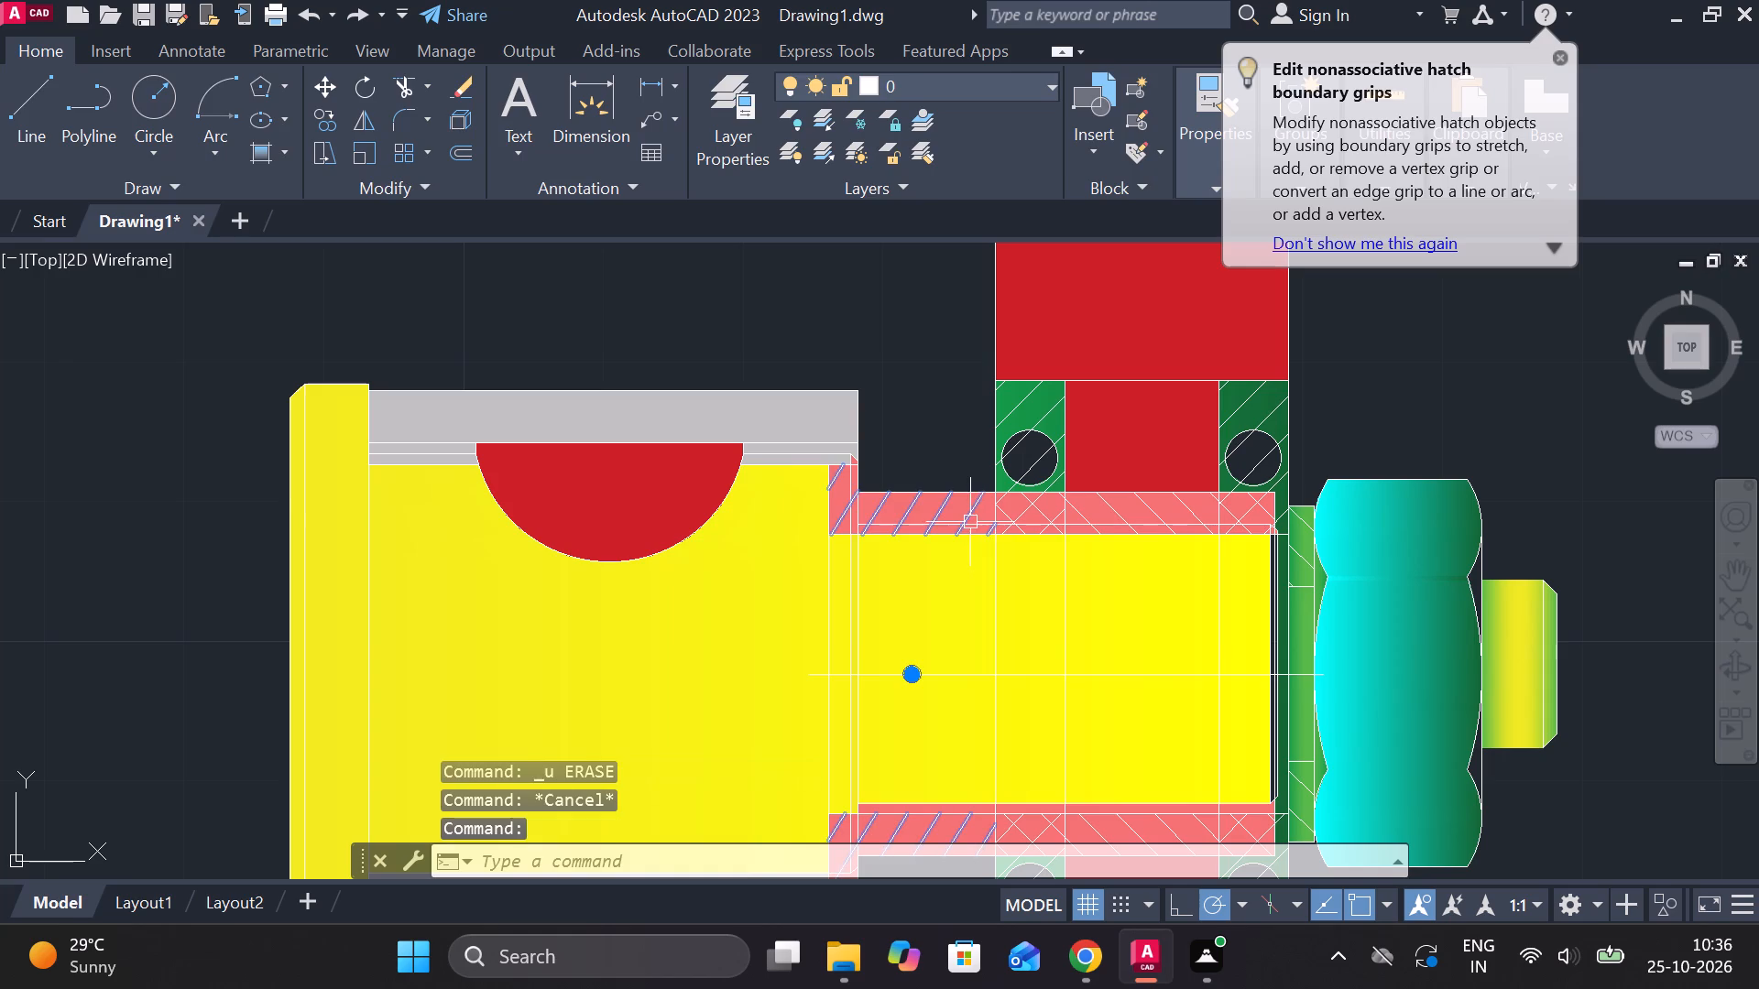
text(E)
key(space)
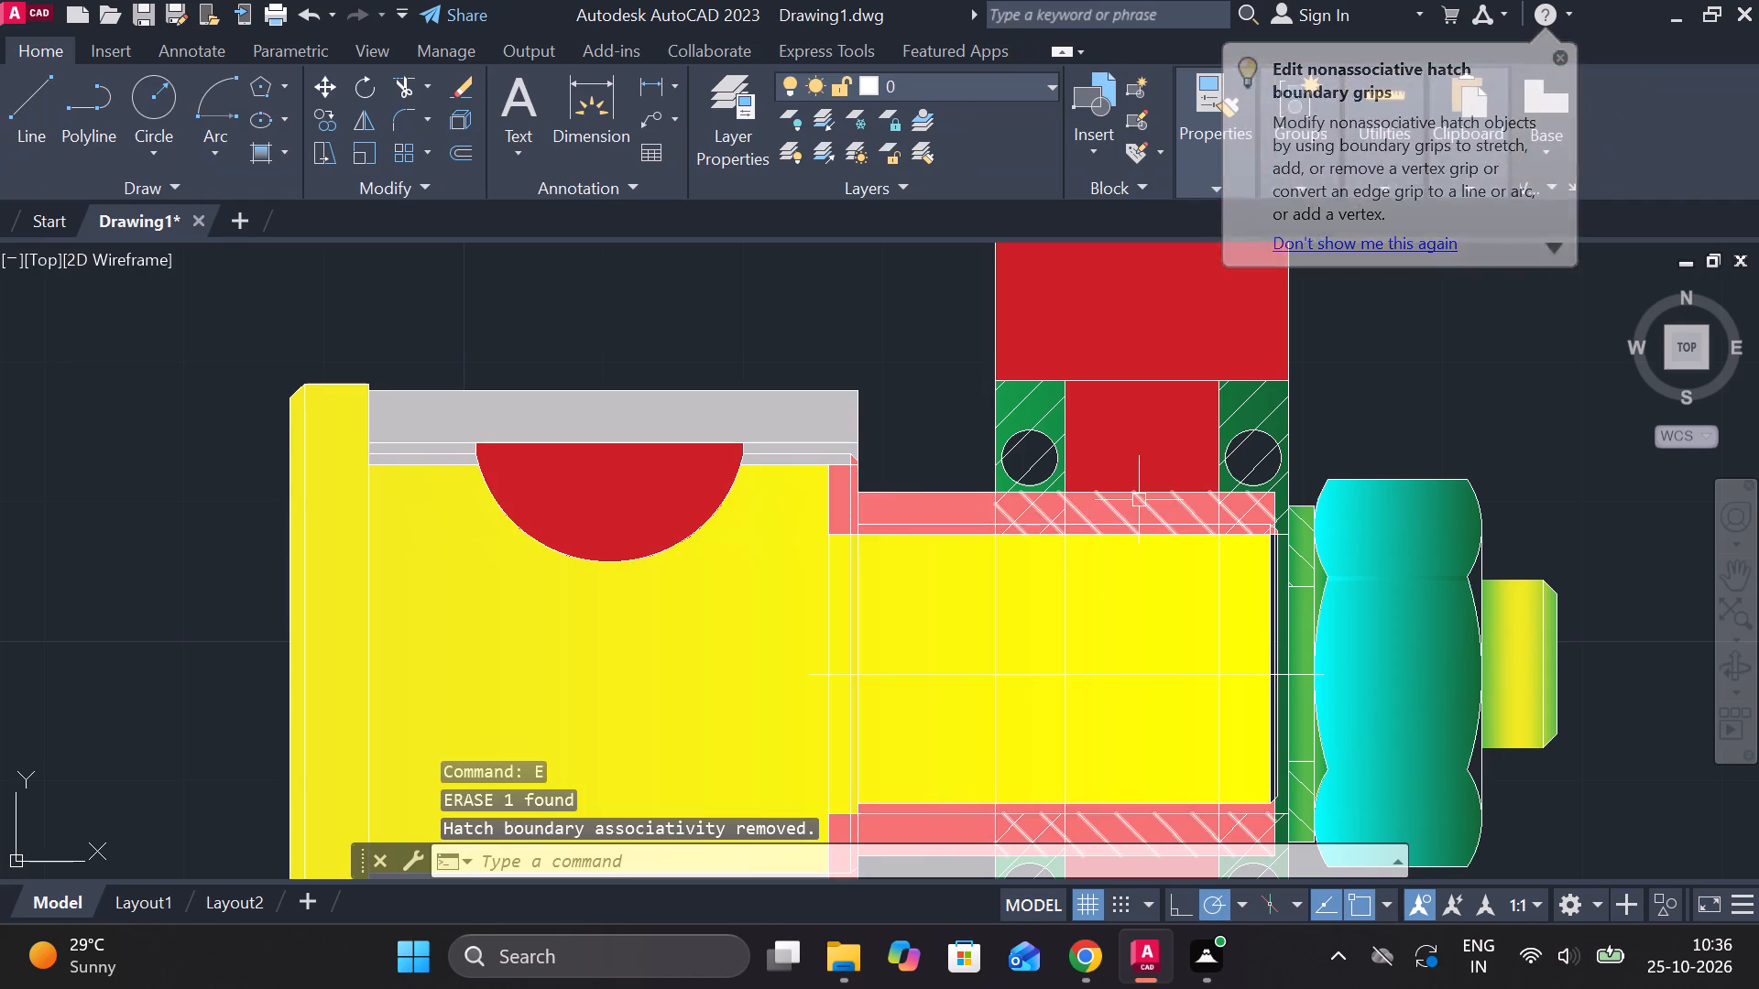
click(1135, 504)
text(E)
key(space)
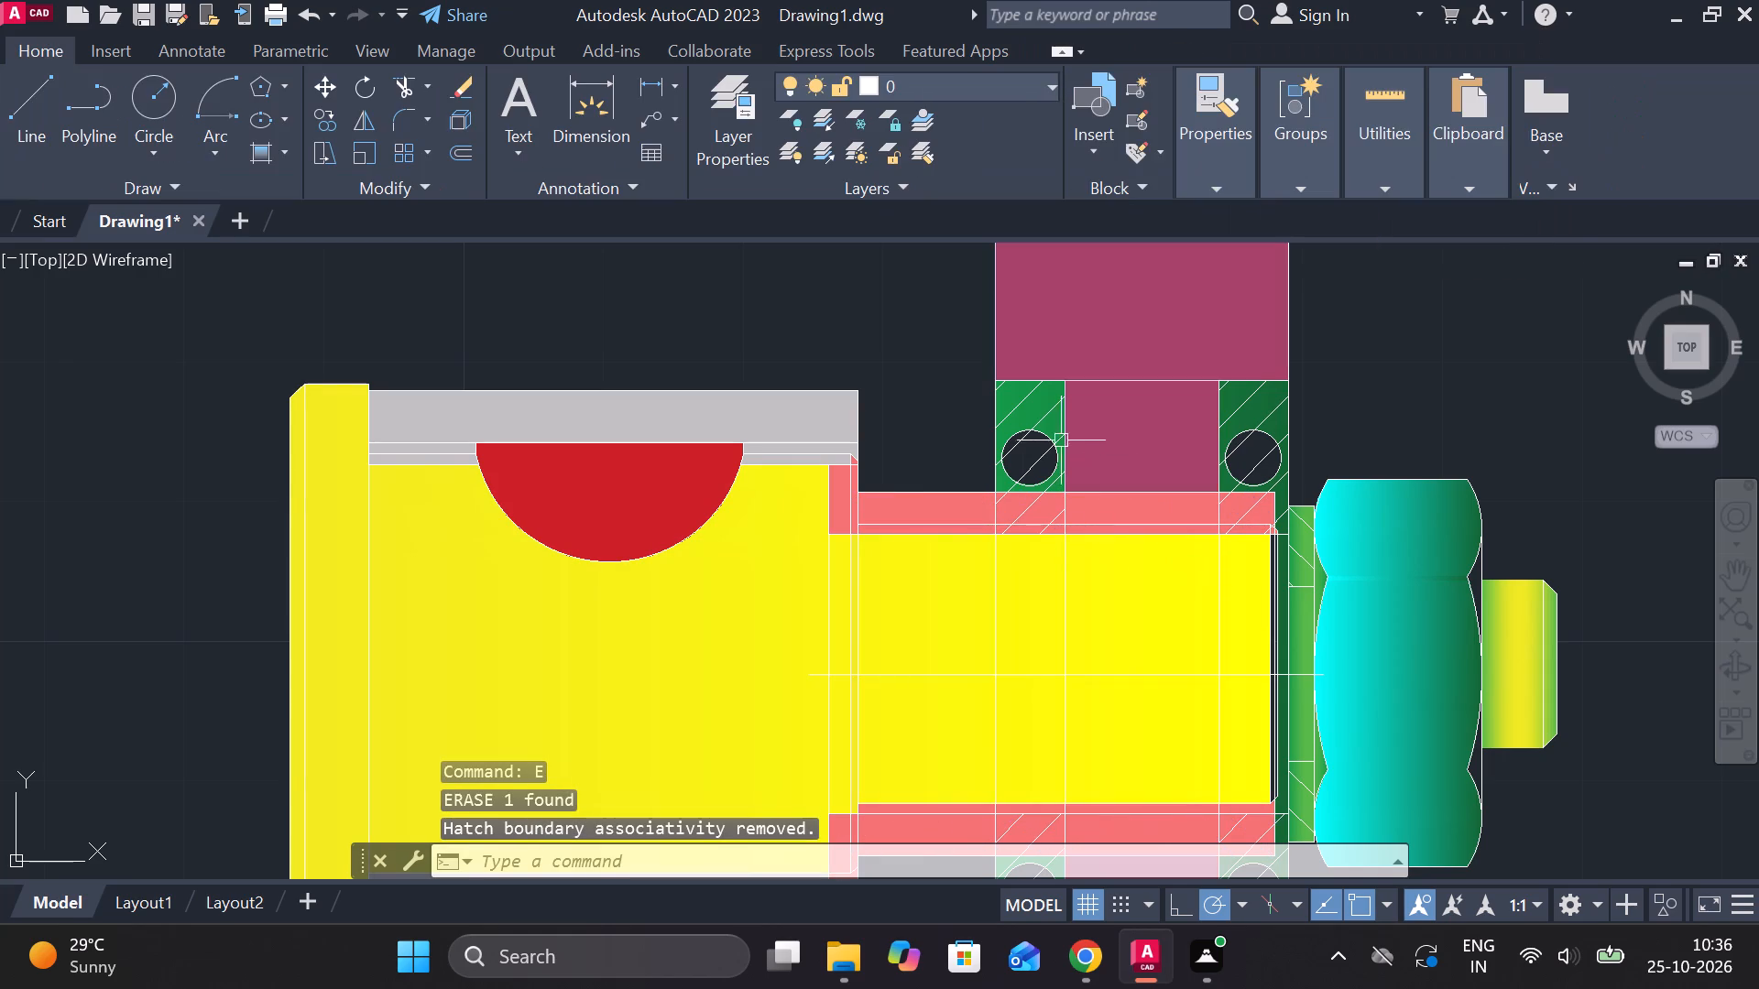
Erase the hatch lines from both green ball bearings of the copied assembly.
click(1040, 417)
text(E)
key(space)
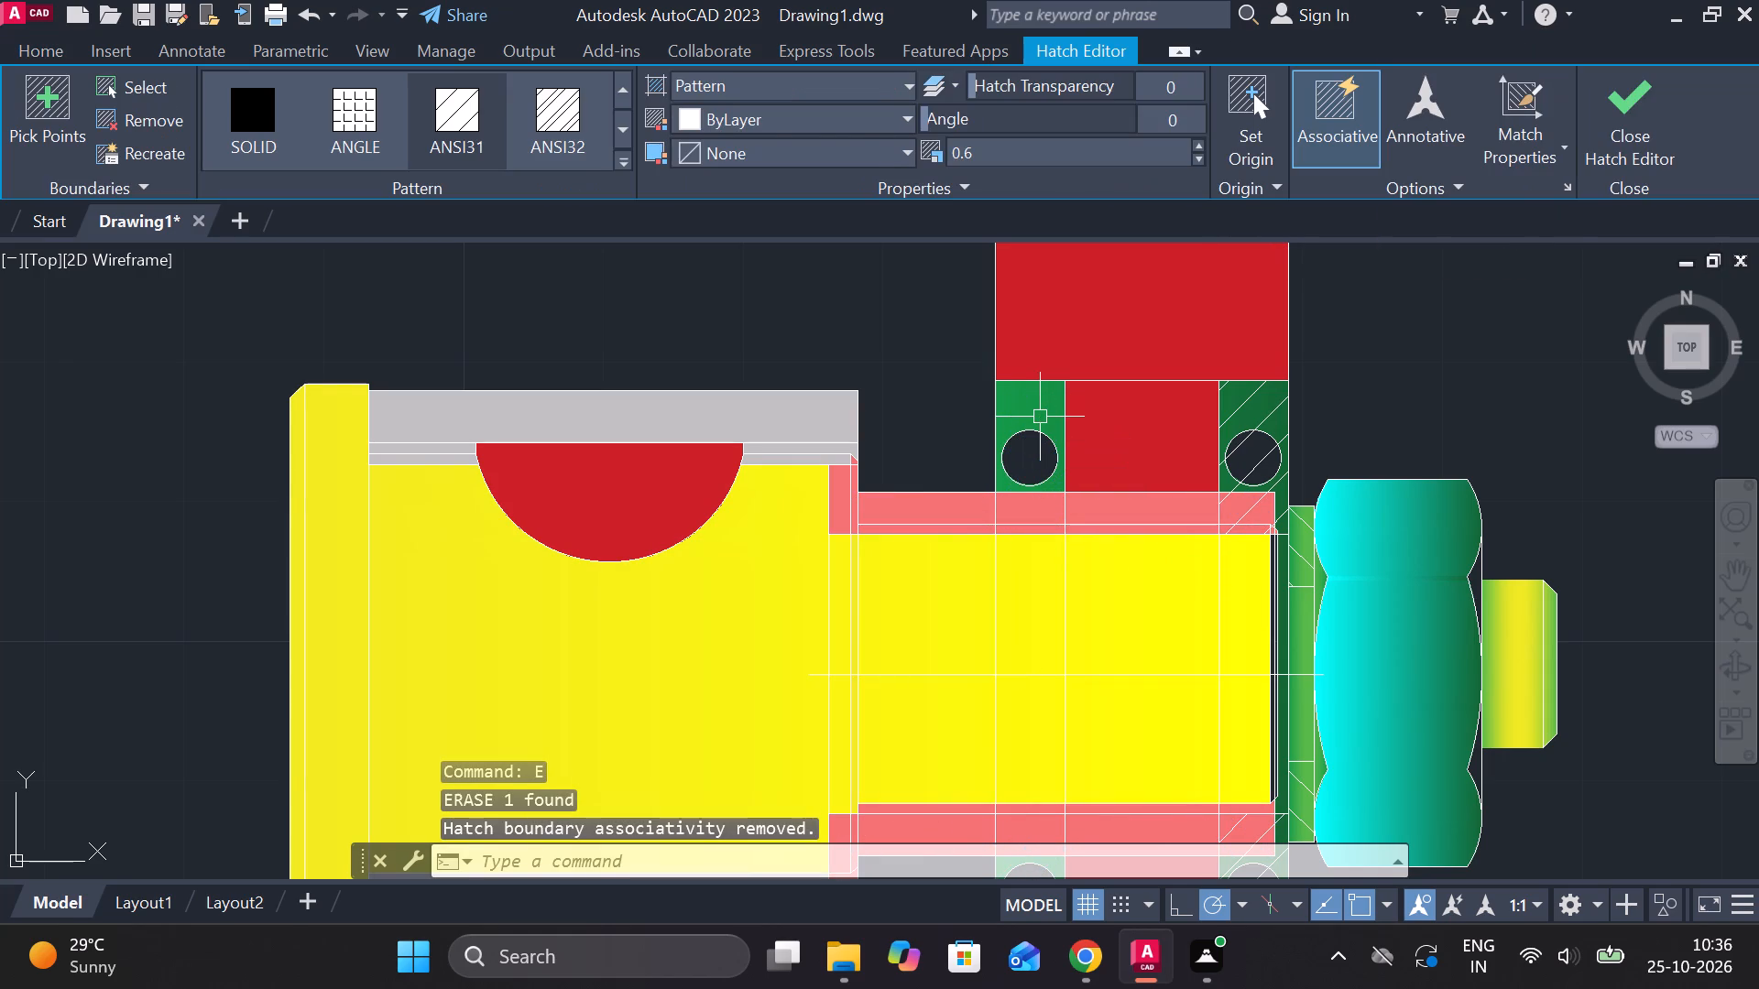
click(1268, 406)
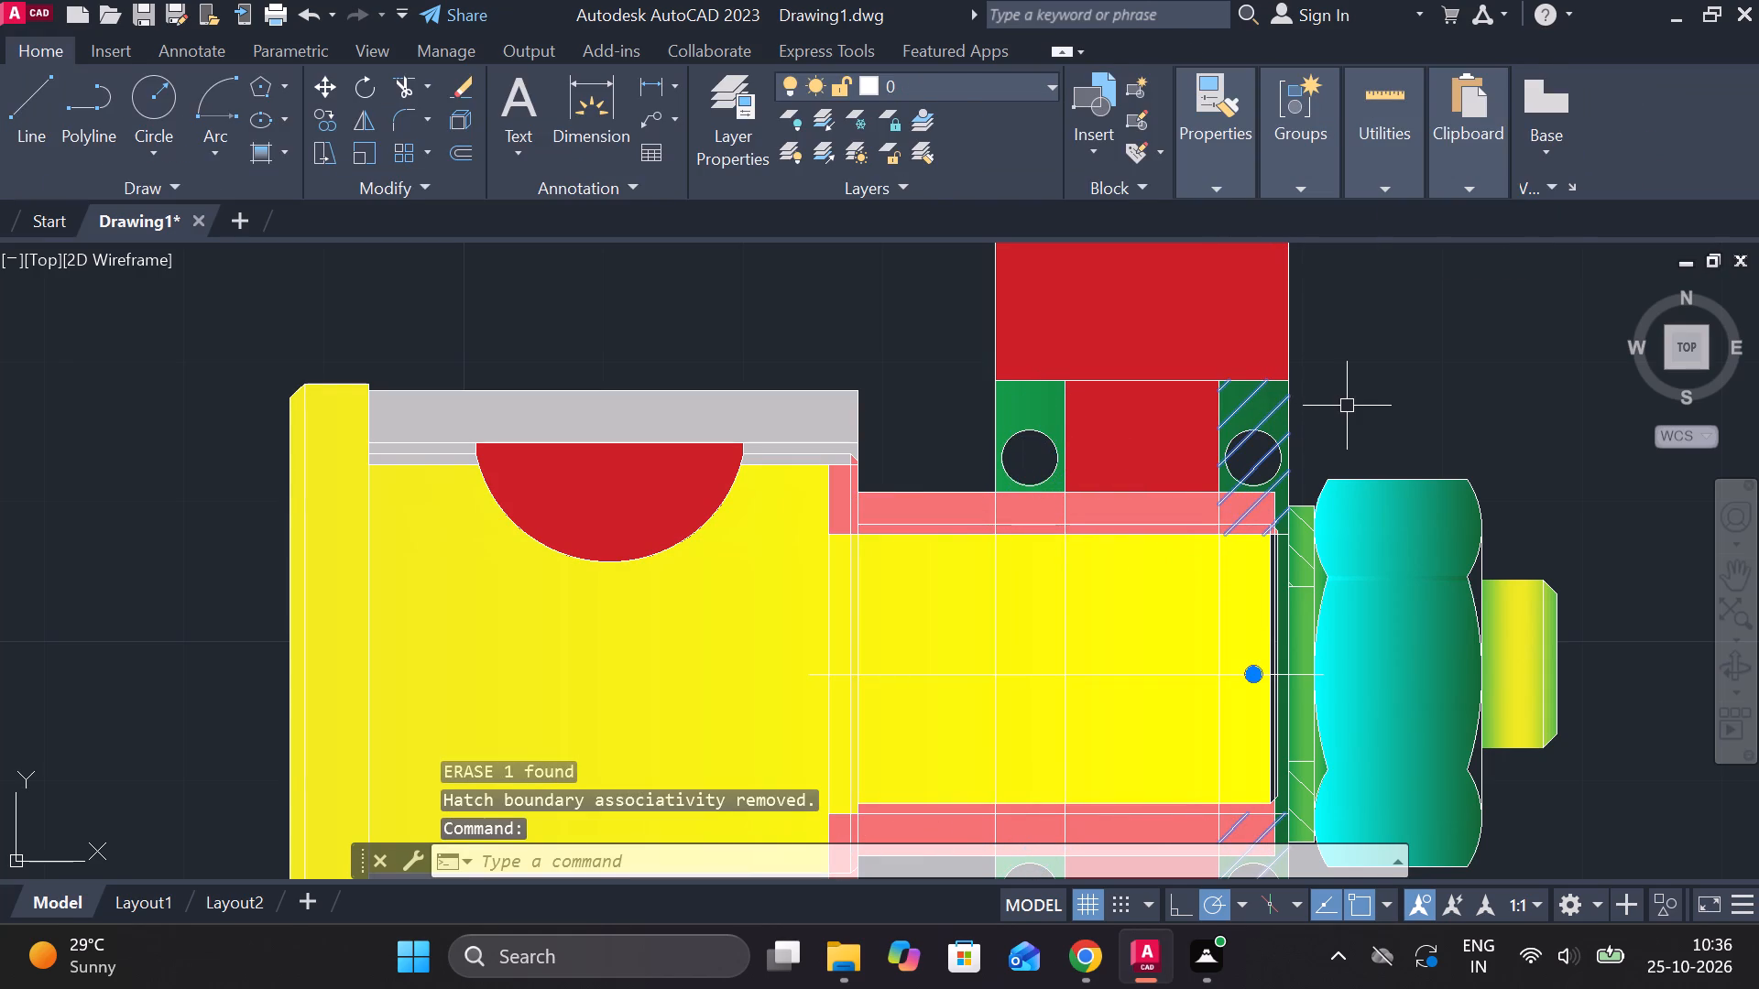
text(E)
key(space)
Erase the hatch lines from the green washer beside the copied nut.
scroll(1437, 429, down, 1)
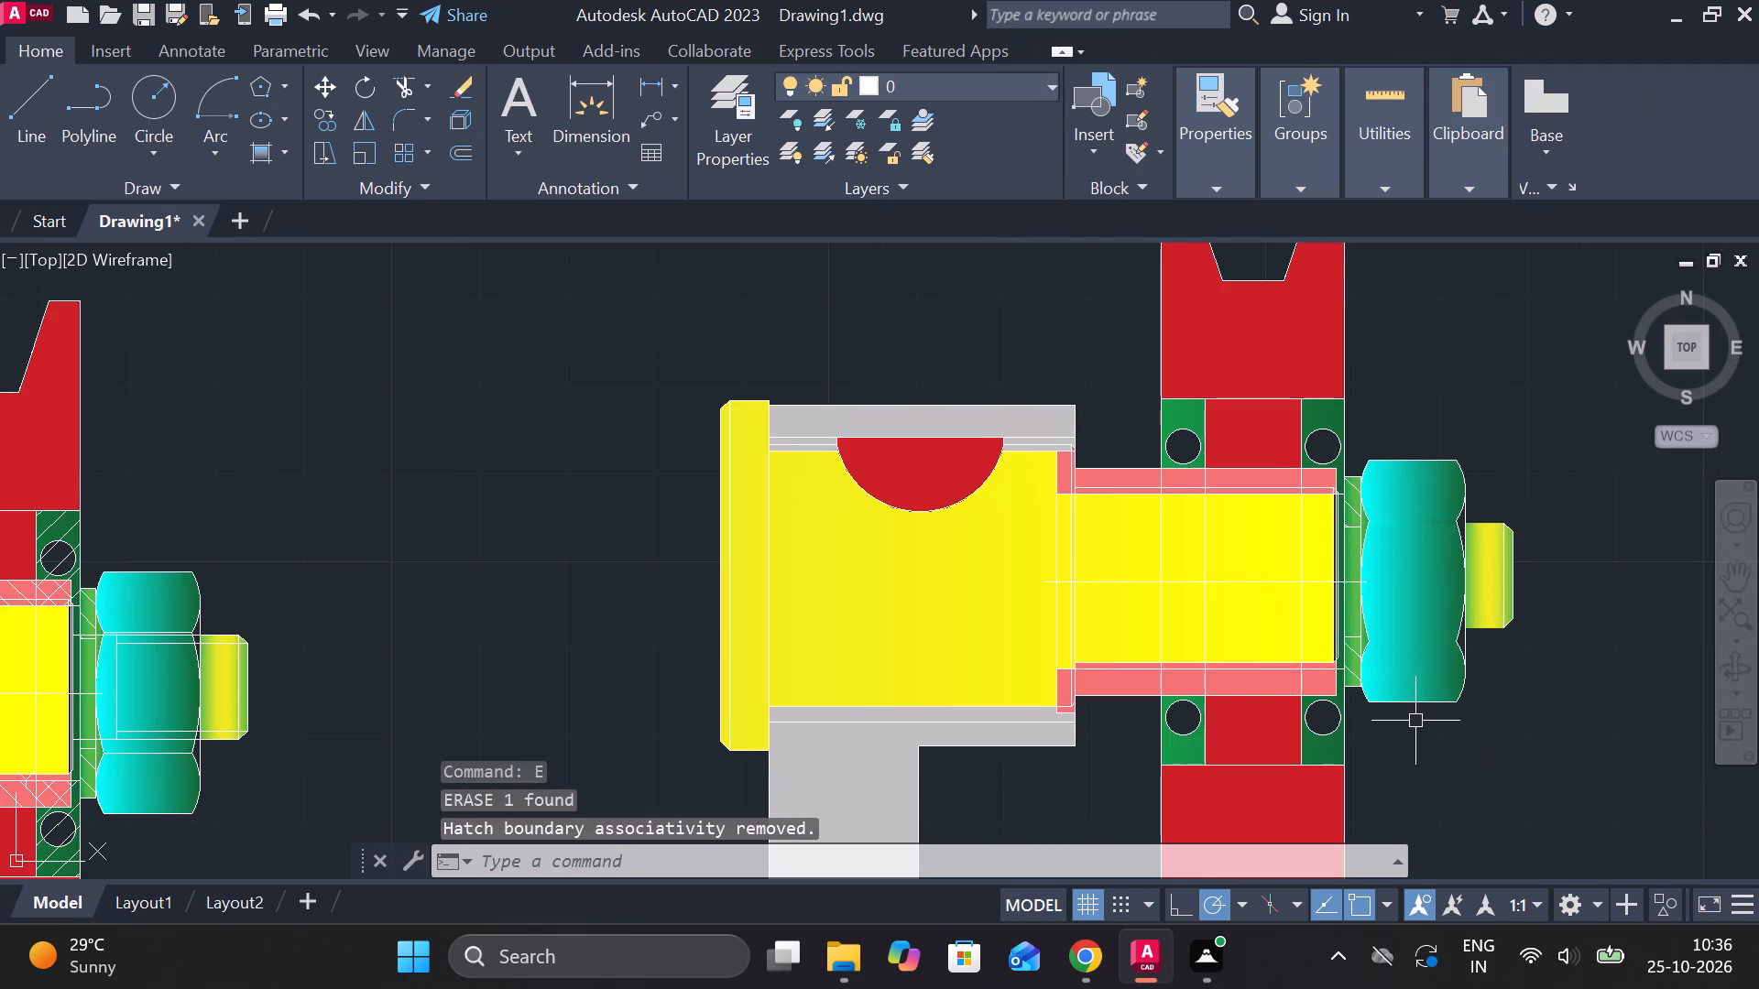
scroll(1416, 721, up, 1)
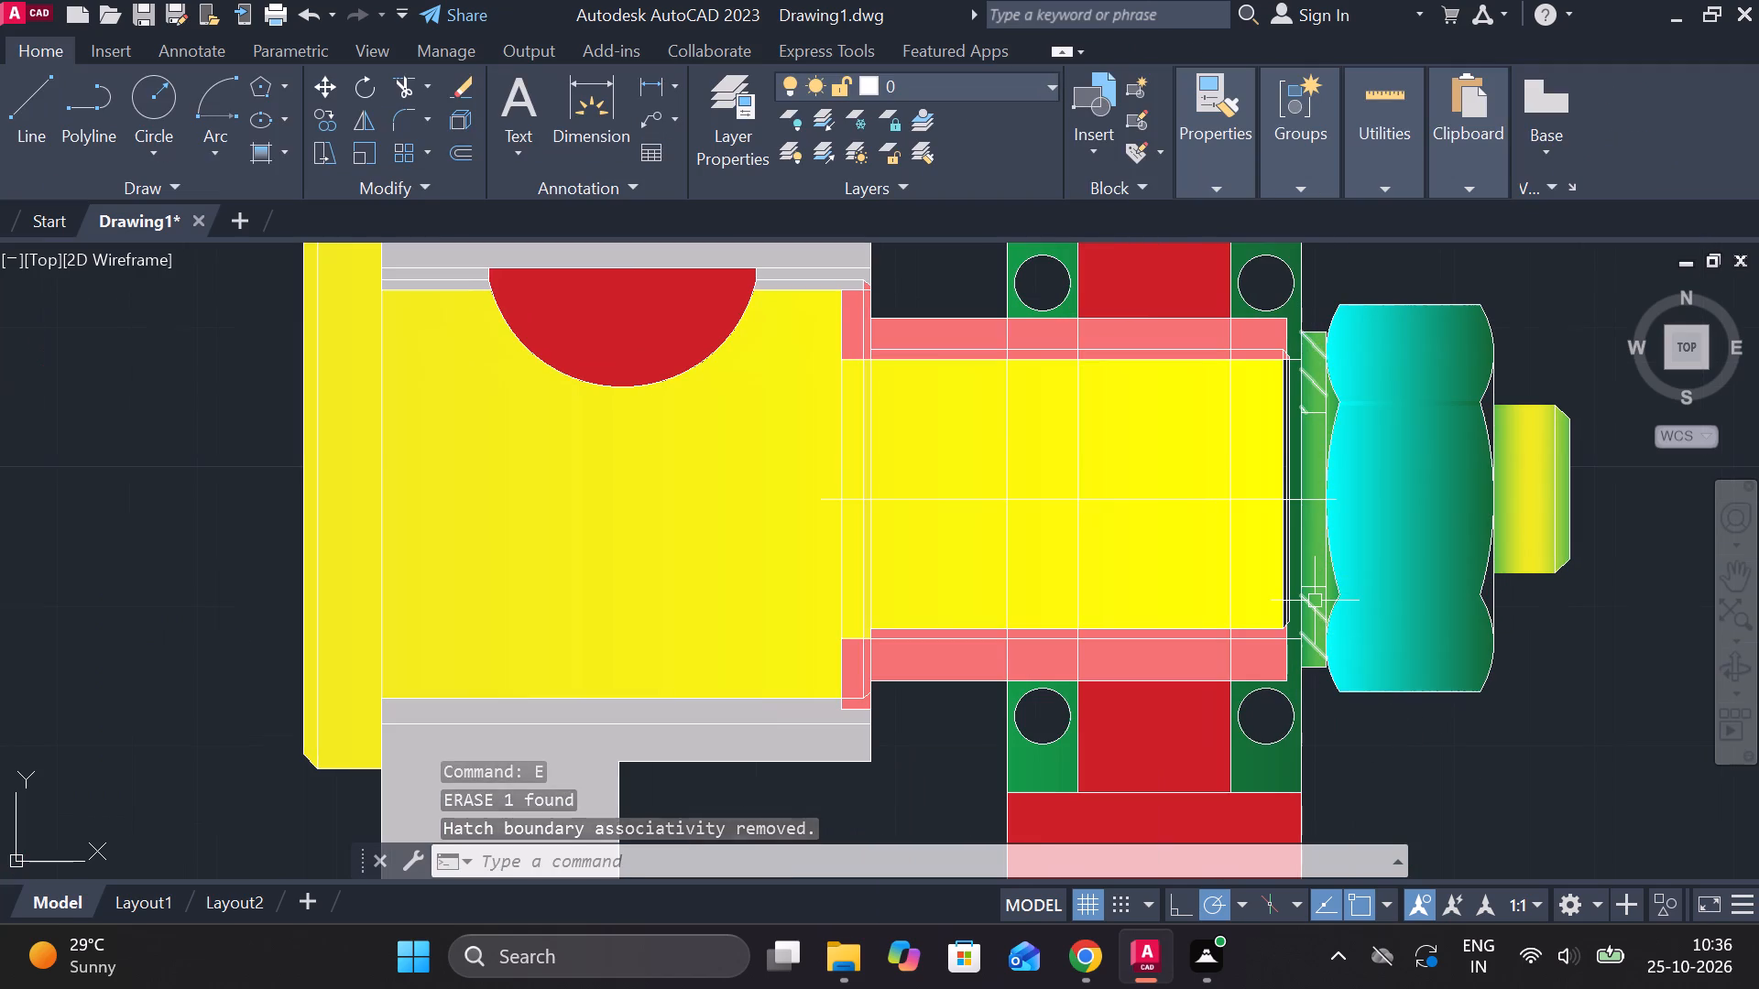
click(1315, 601)
text(E)
key(space)
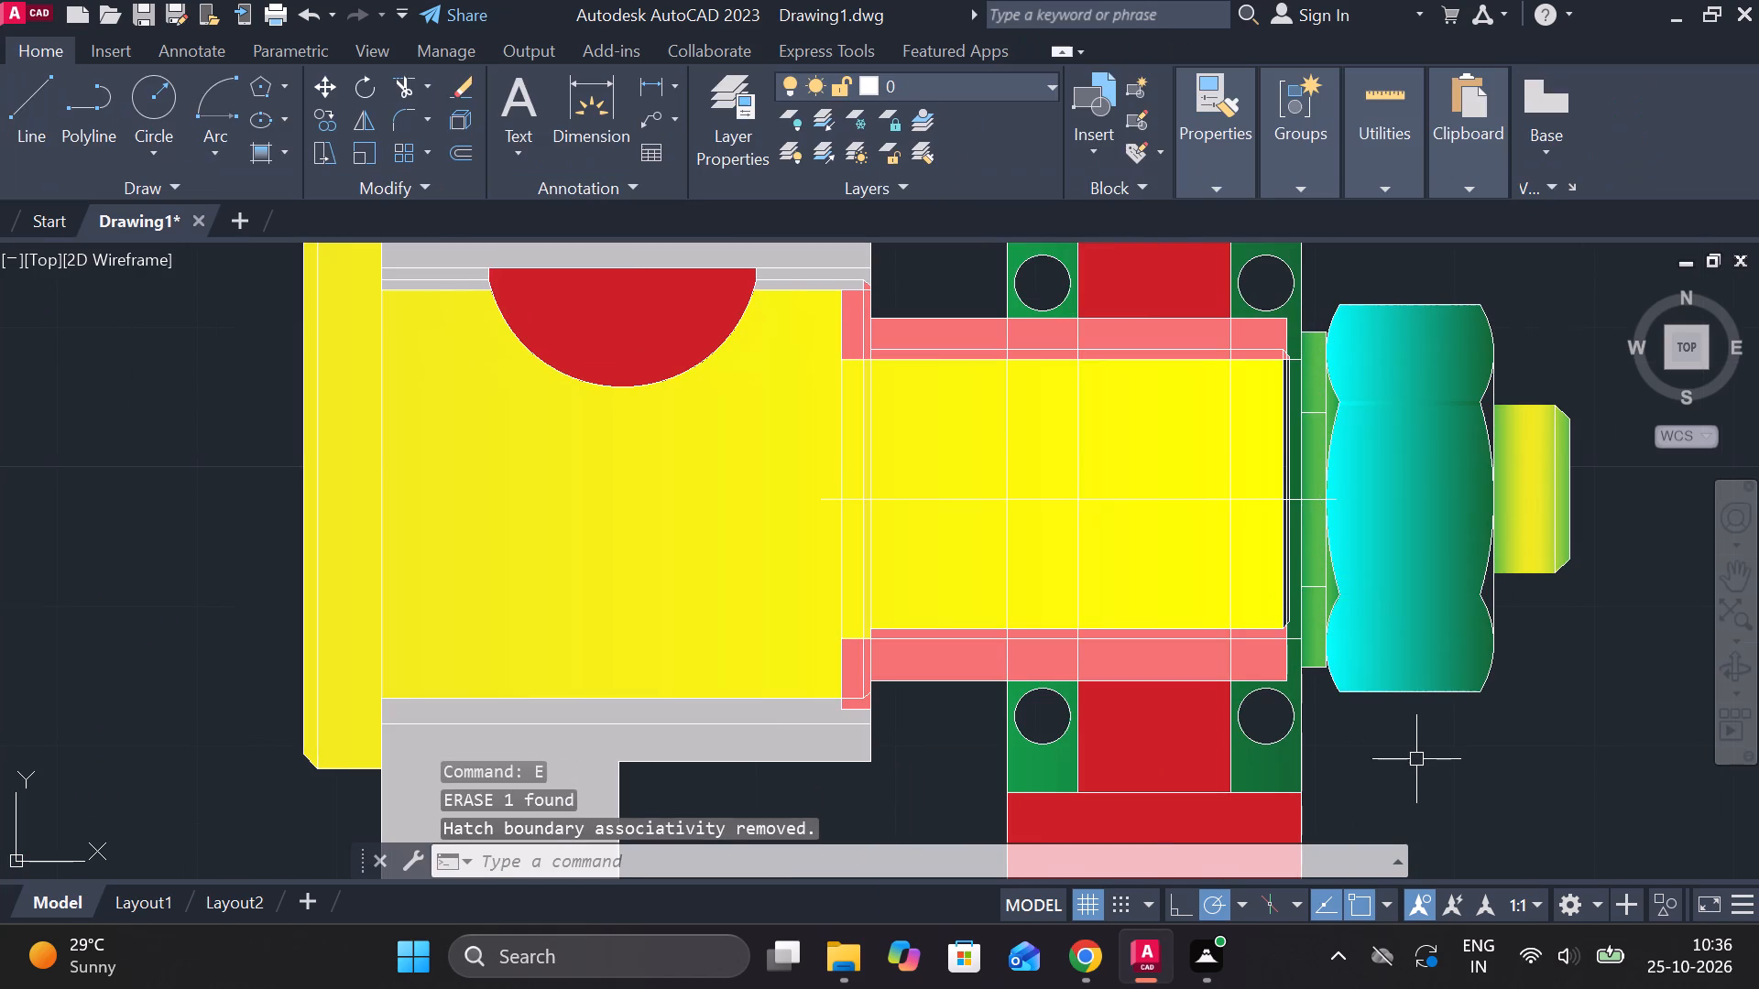
Erase the centre line segment nearest the housing and one vertical line crossing the yellow shaft at the first bearing's outer edge.
scroll(1415, 748, down, 2)
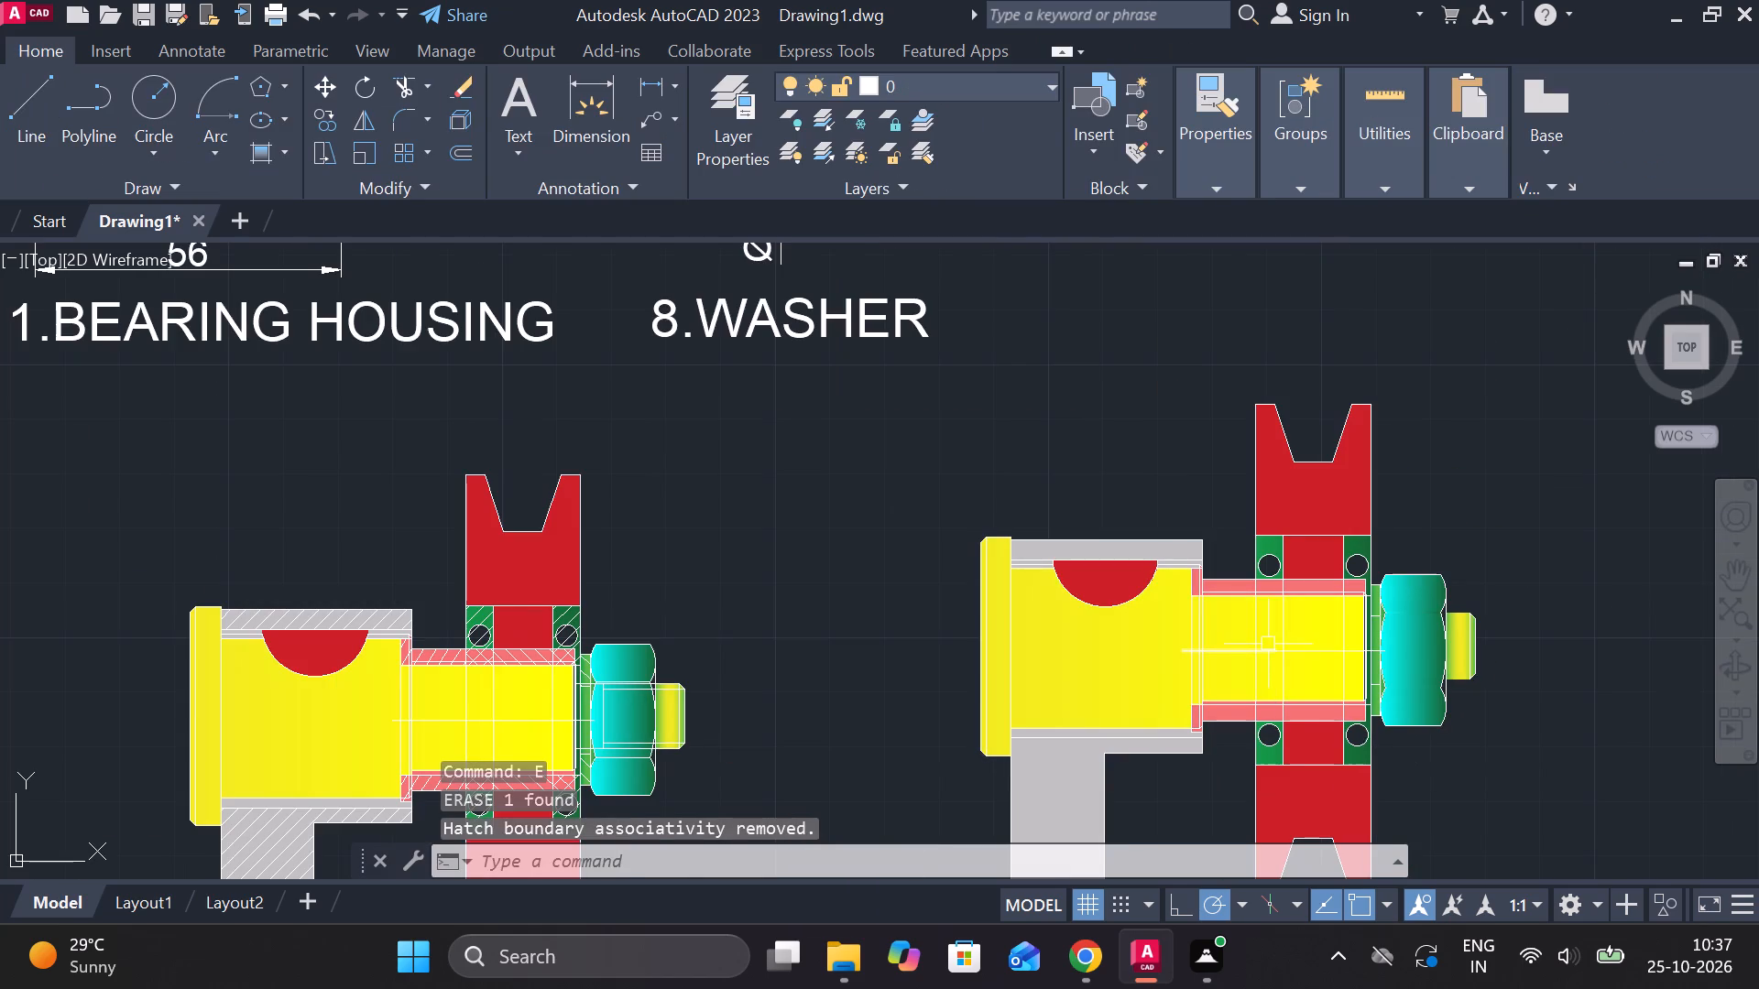
click(1268, 644)
key(Escape)
scroll(1278, 651, up, 3)
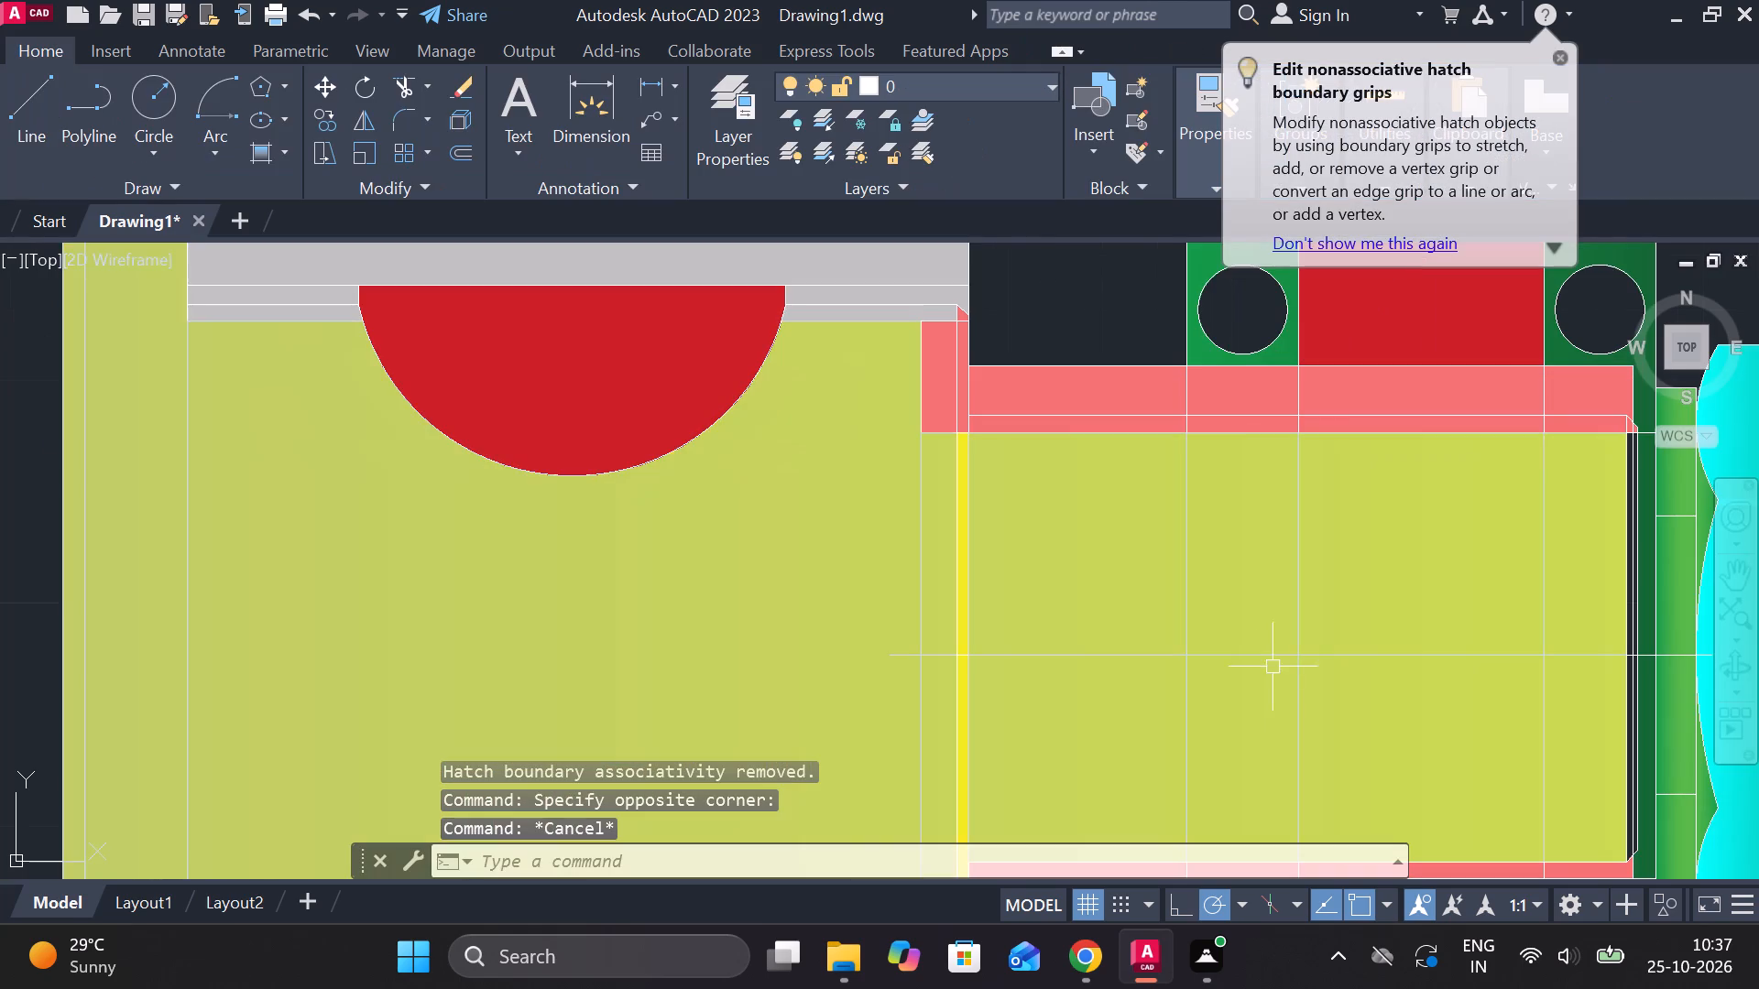
click(1242, 658)
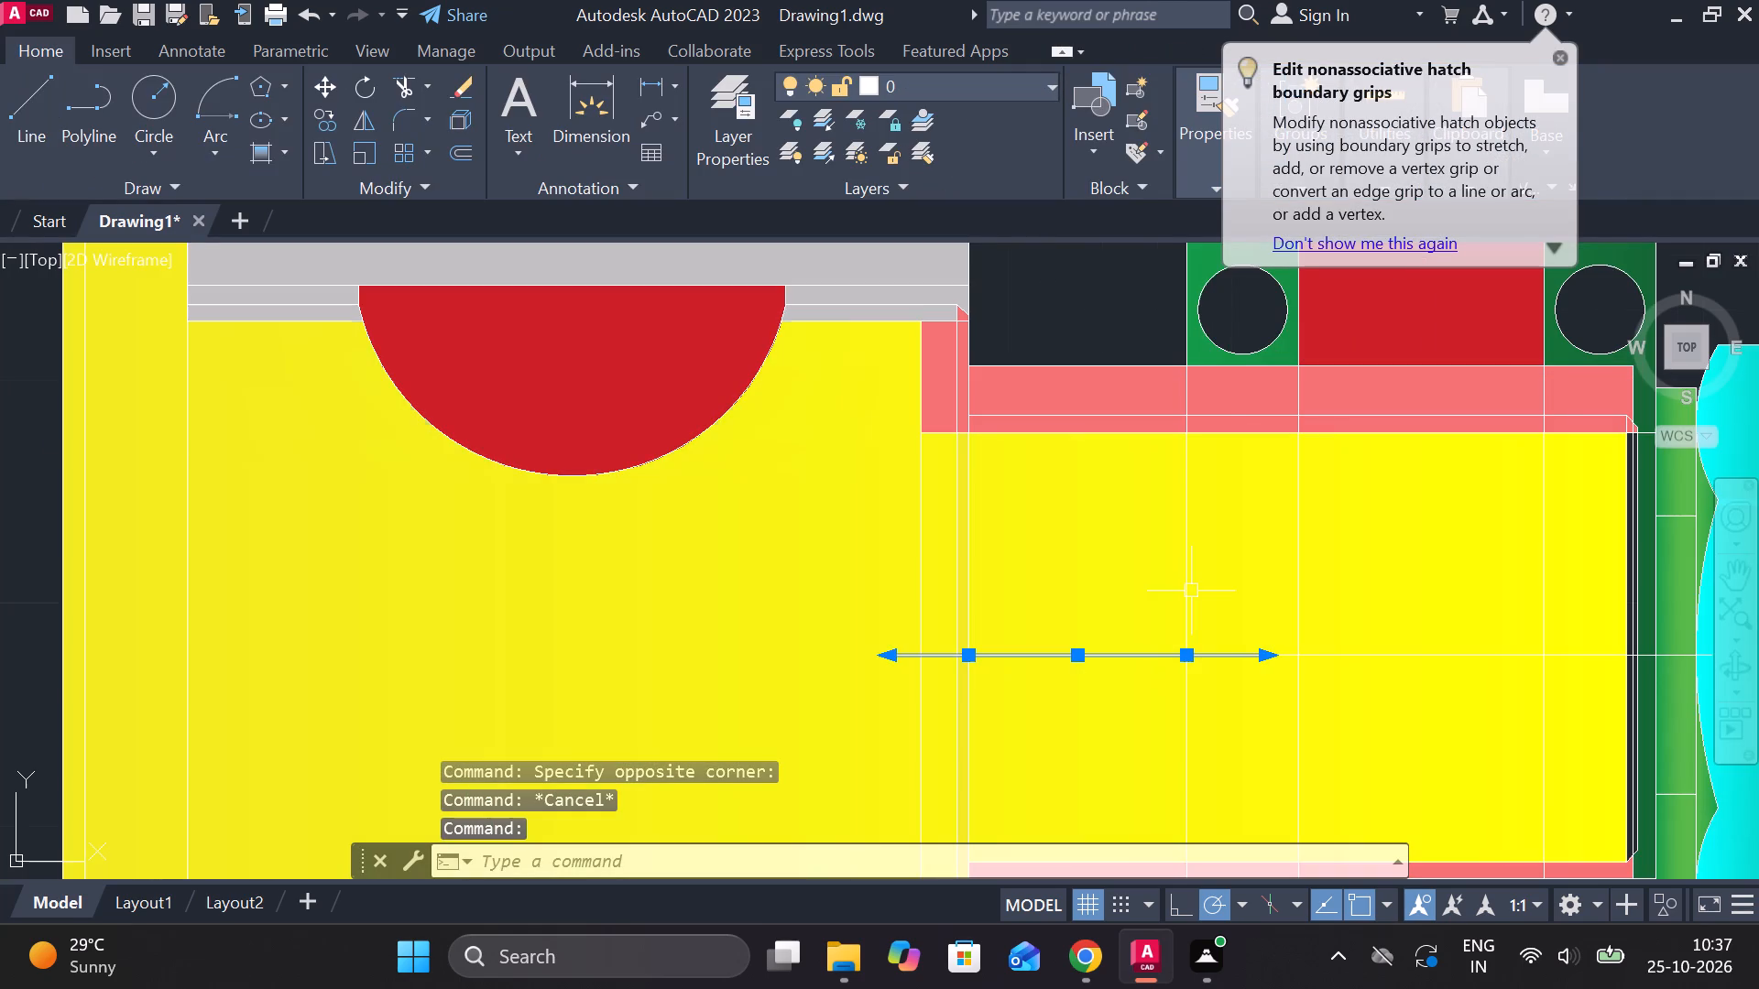
click(1184, 571)
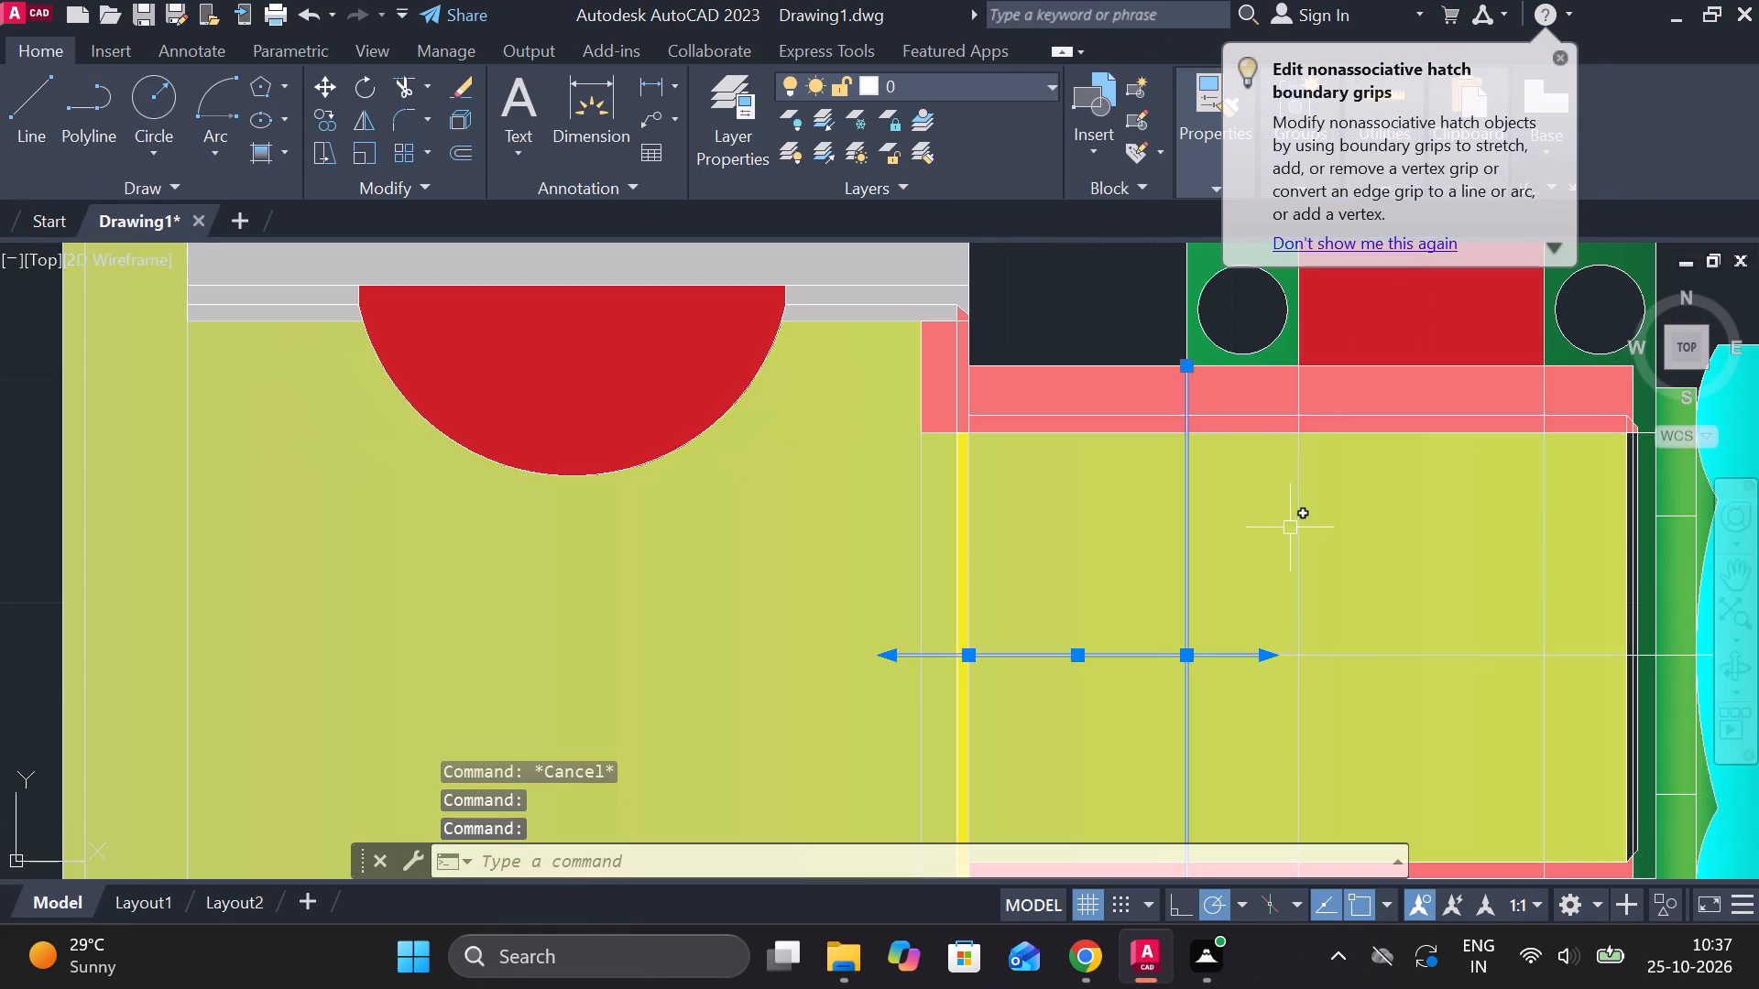
text(E)
key(space)
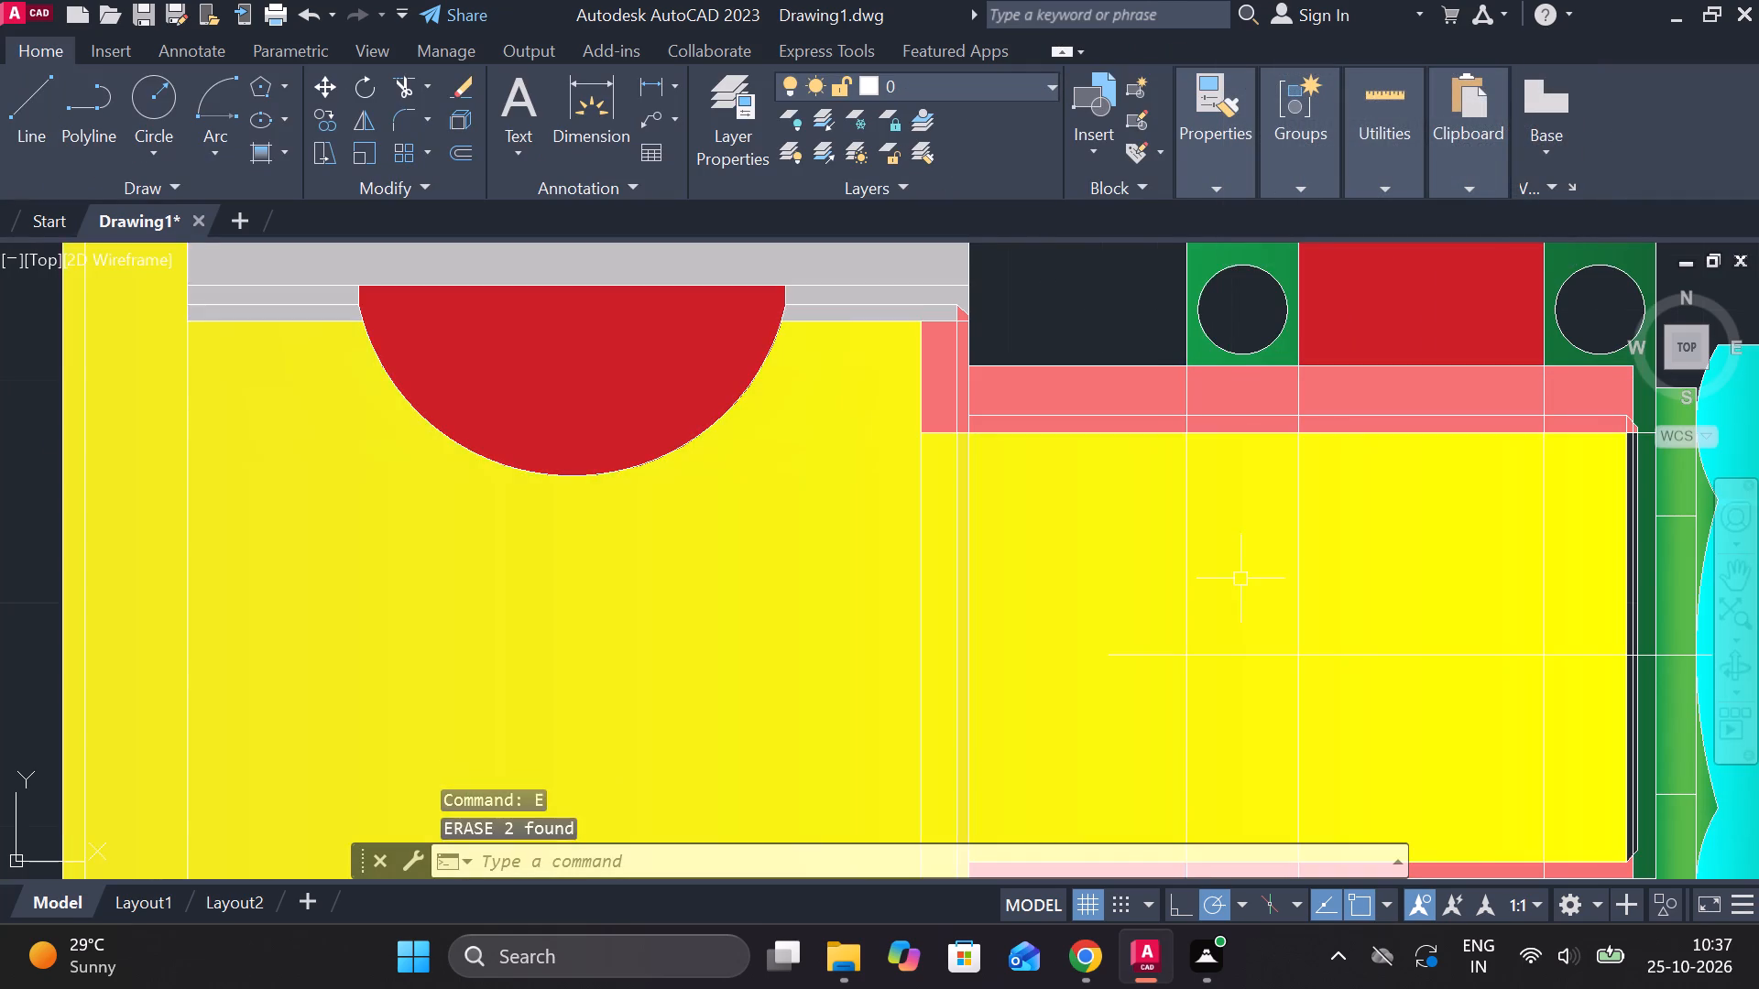
Erase three vertical bearing edge lines crossing the copied shaft: both edges of the first bearing and the inner edge of the second.
scroll(1270, 592, down, 2)
click(1283, 597)
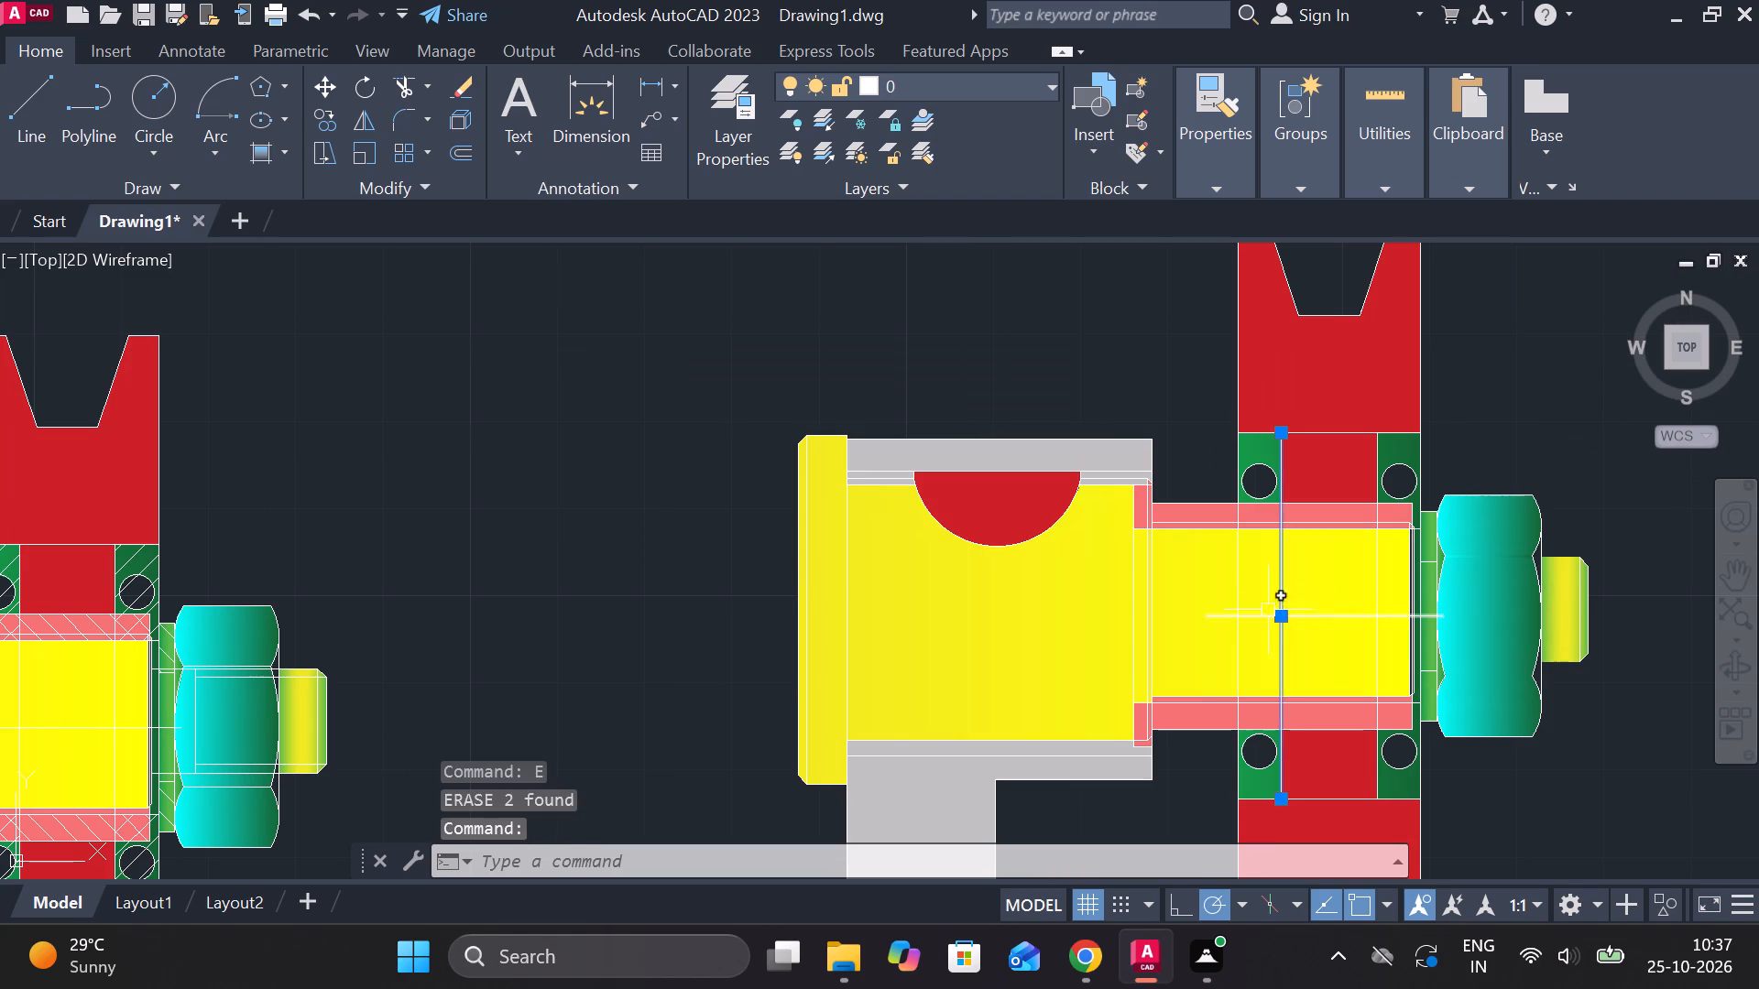
click(1225, 624)
key(Escape)
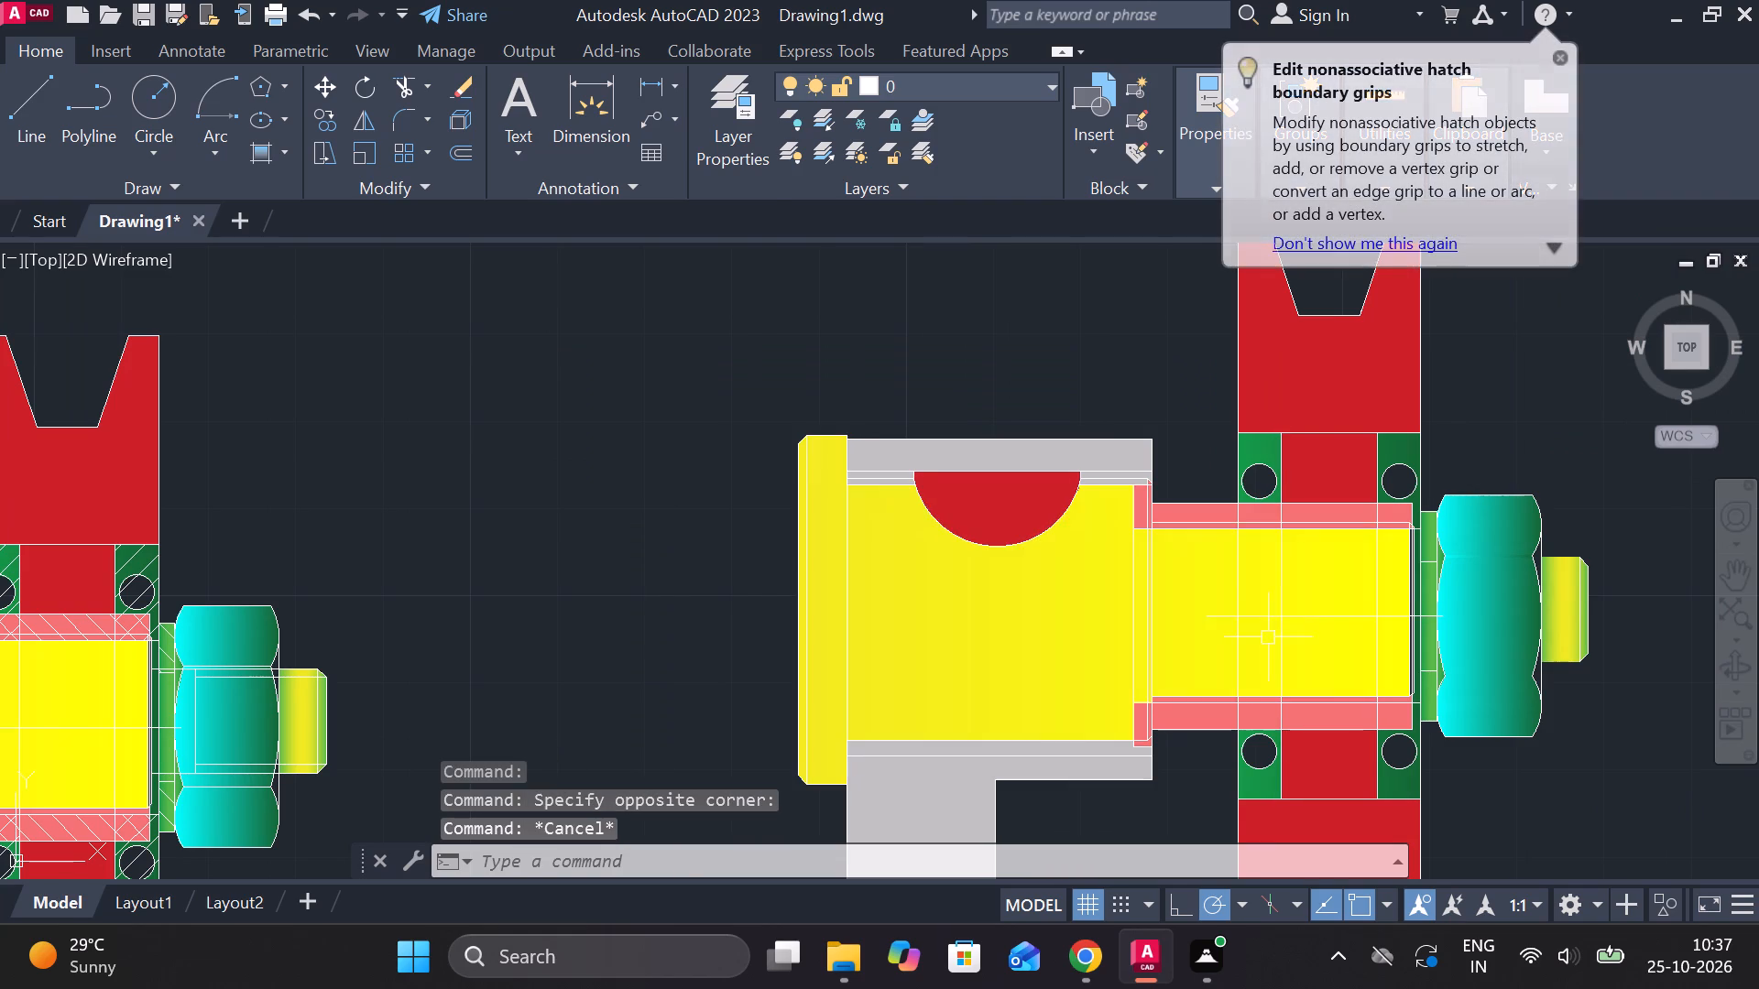
click(1241, 590)
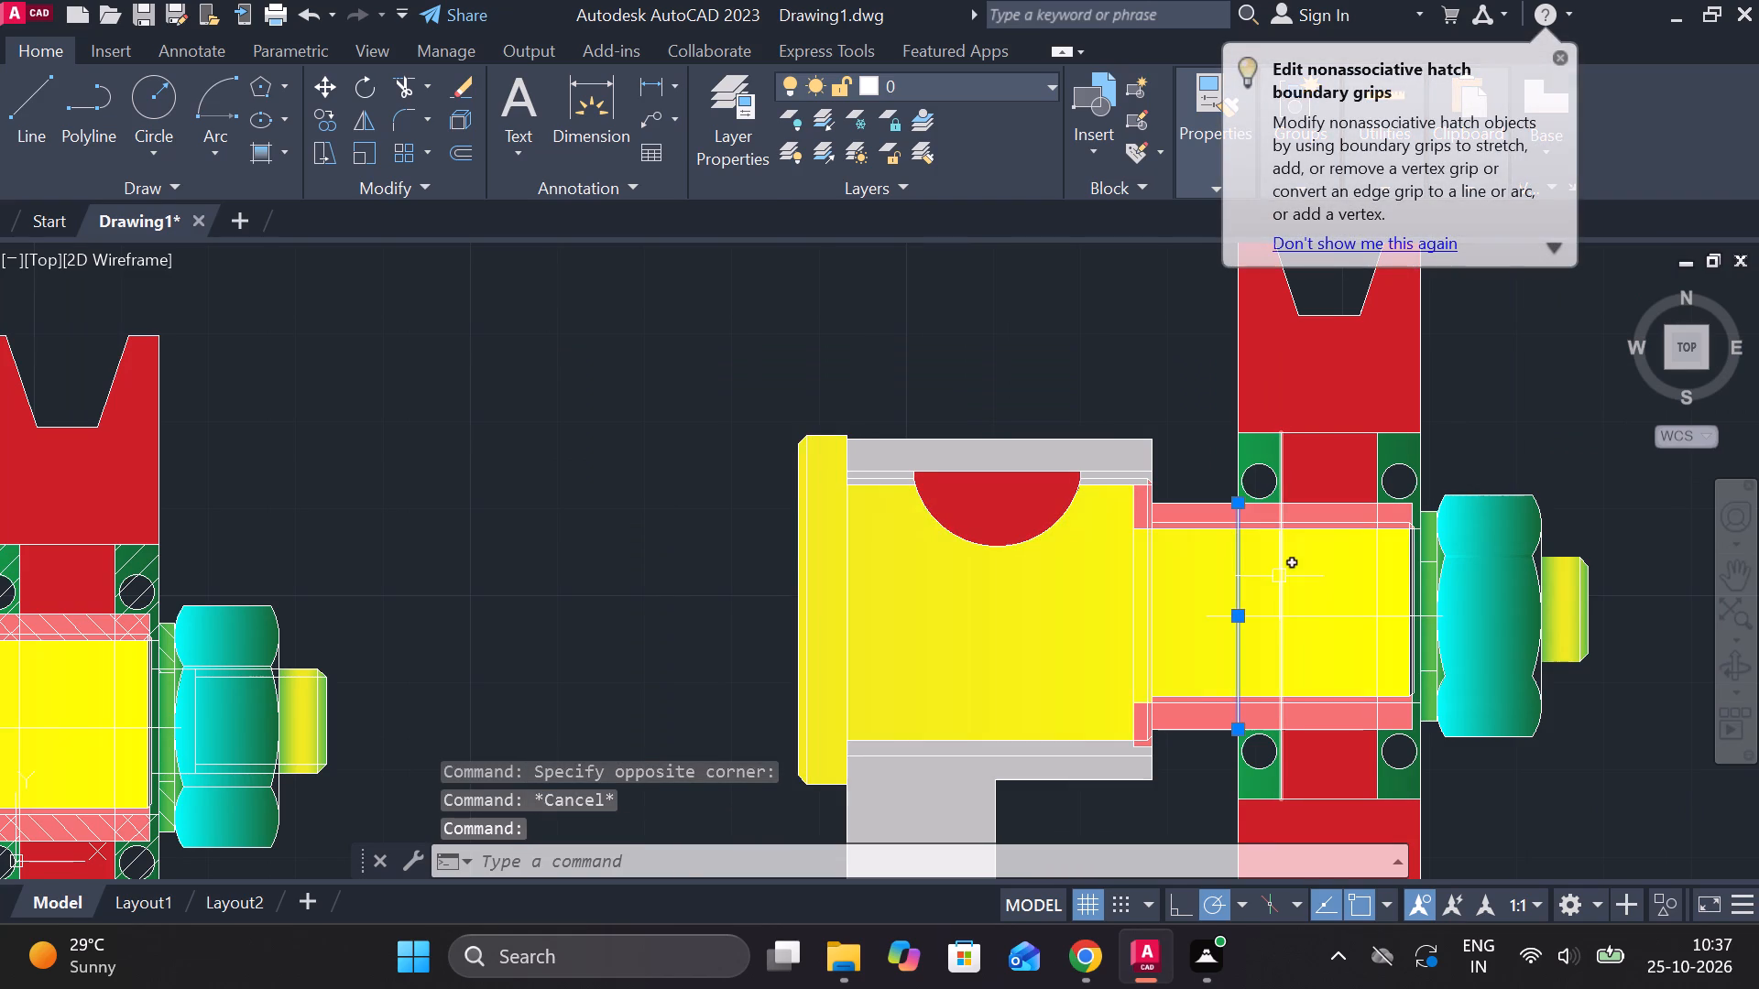
click(1279, 576)
click(1373, 590)
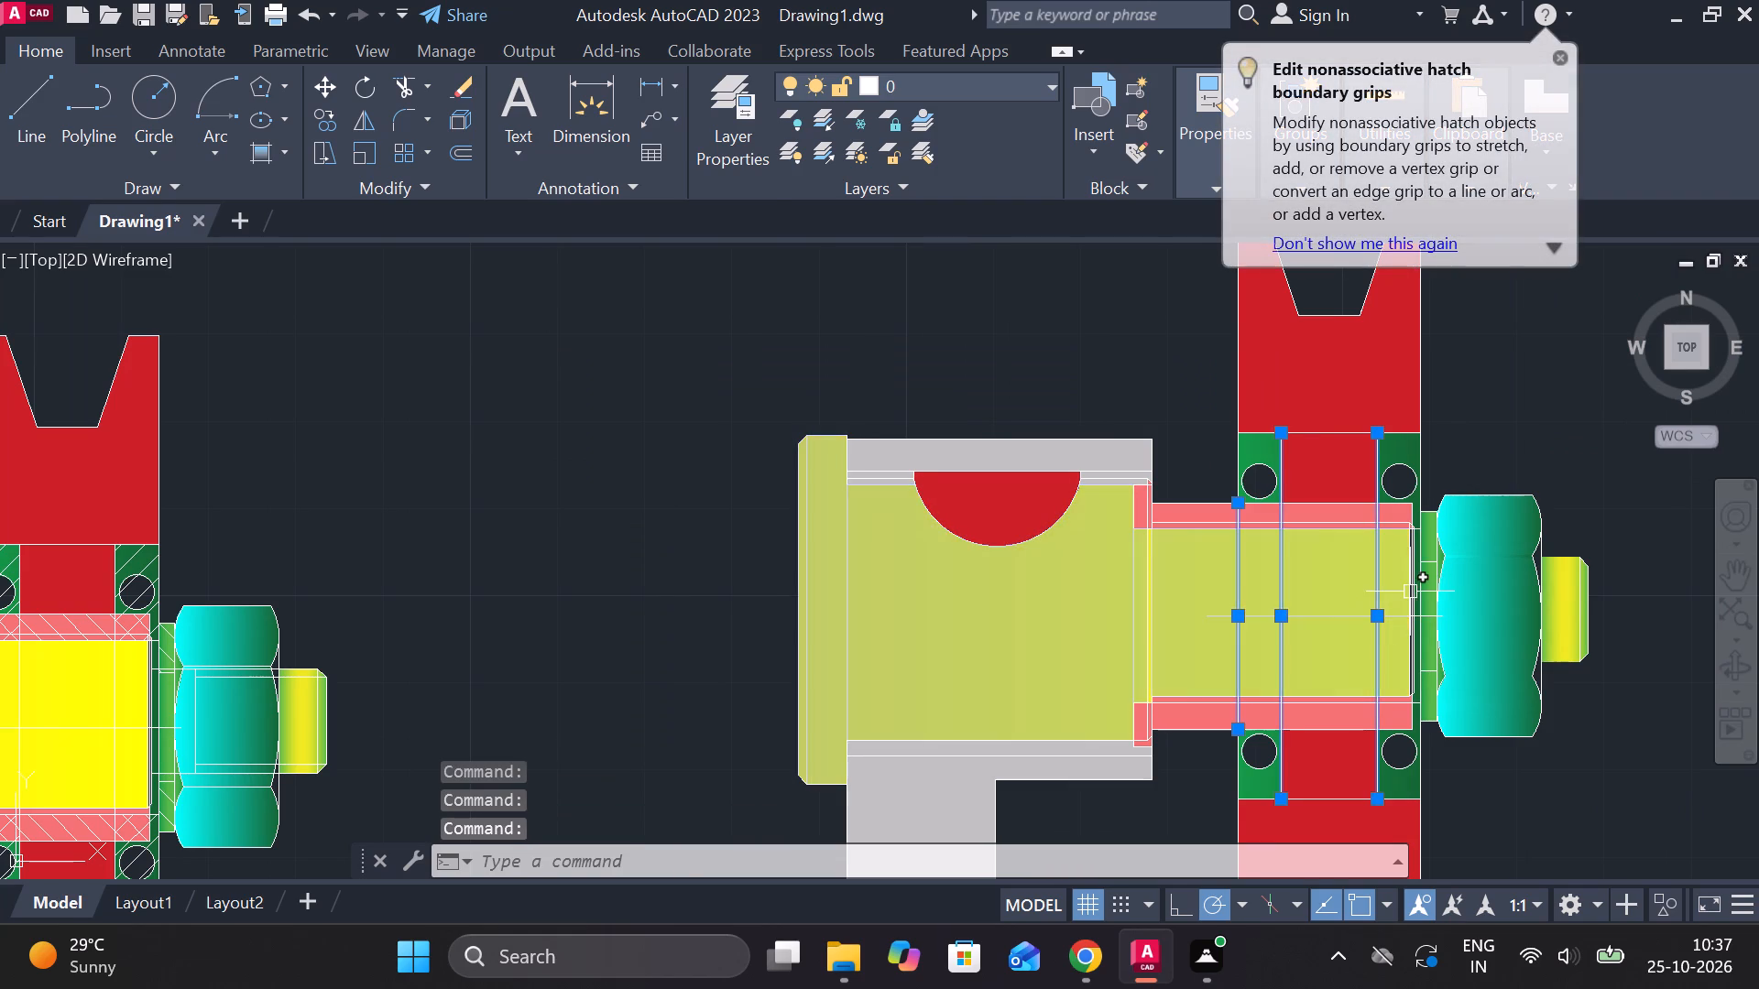
key(e)
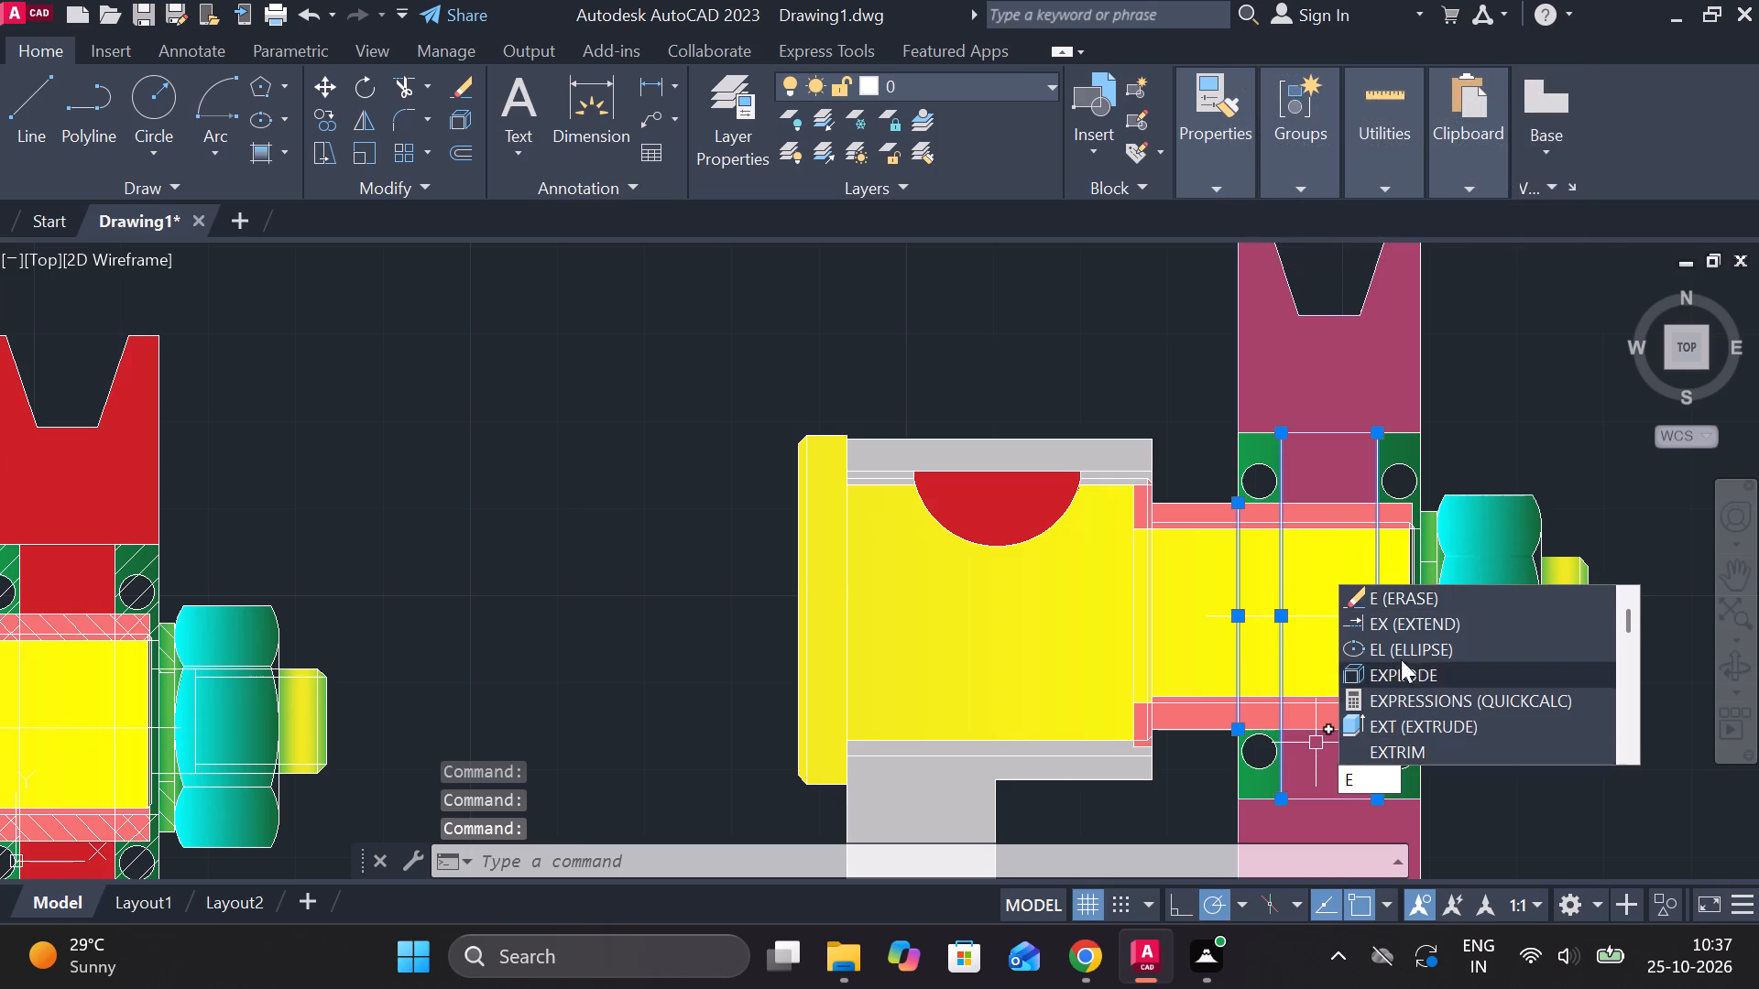
click(1391, 601)
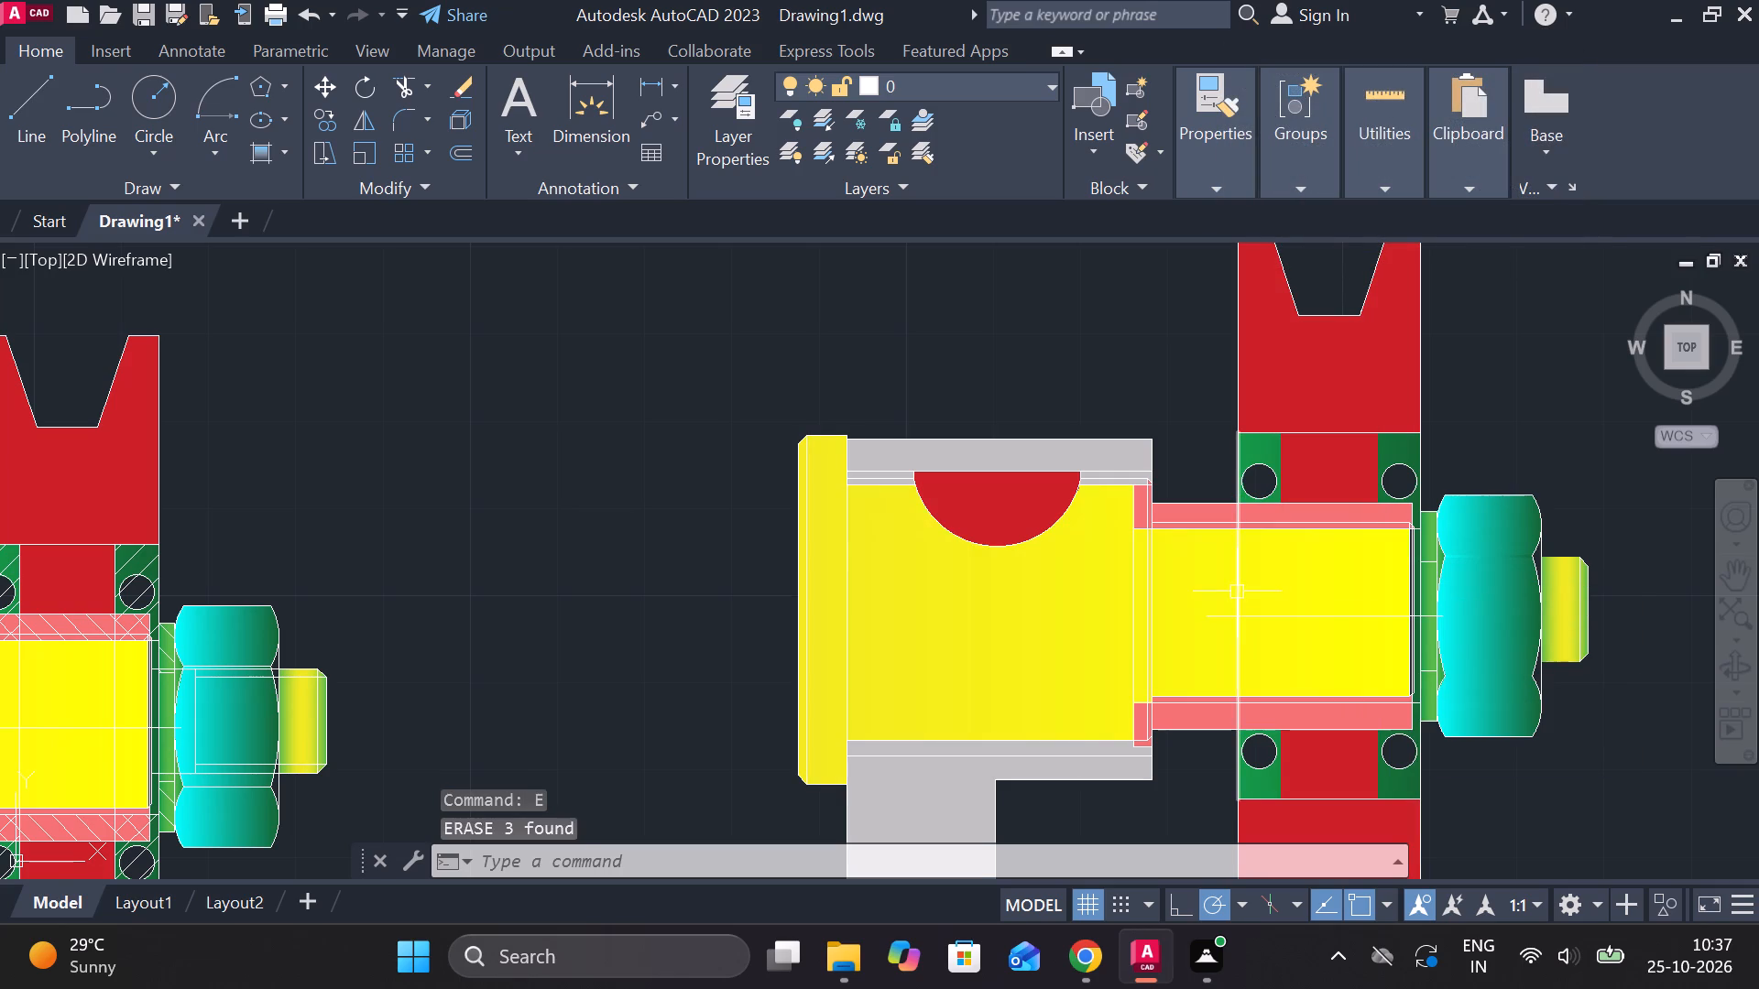
Erase the overlapping vertical line at the first bearing's outer edge and the horizontal centre line segment inside the pulley.
click(1238, 590)
click(1278, 619)
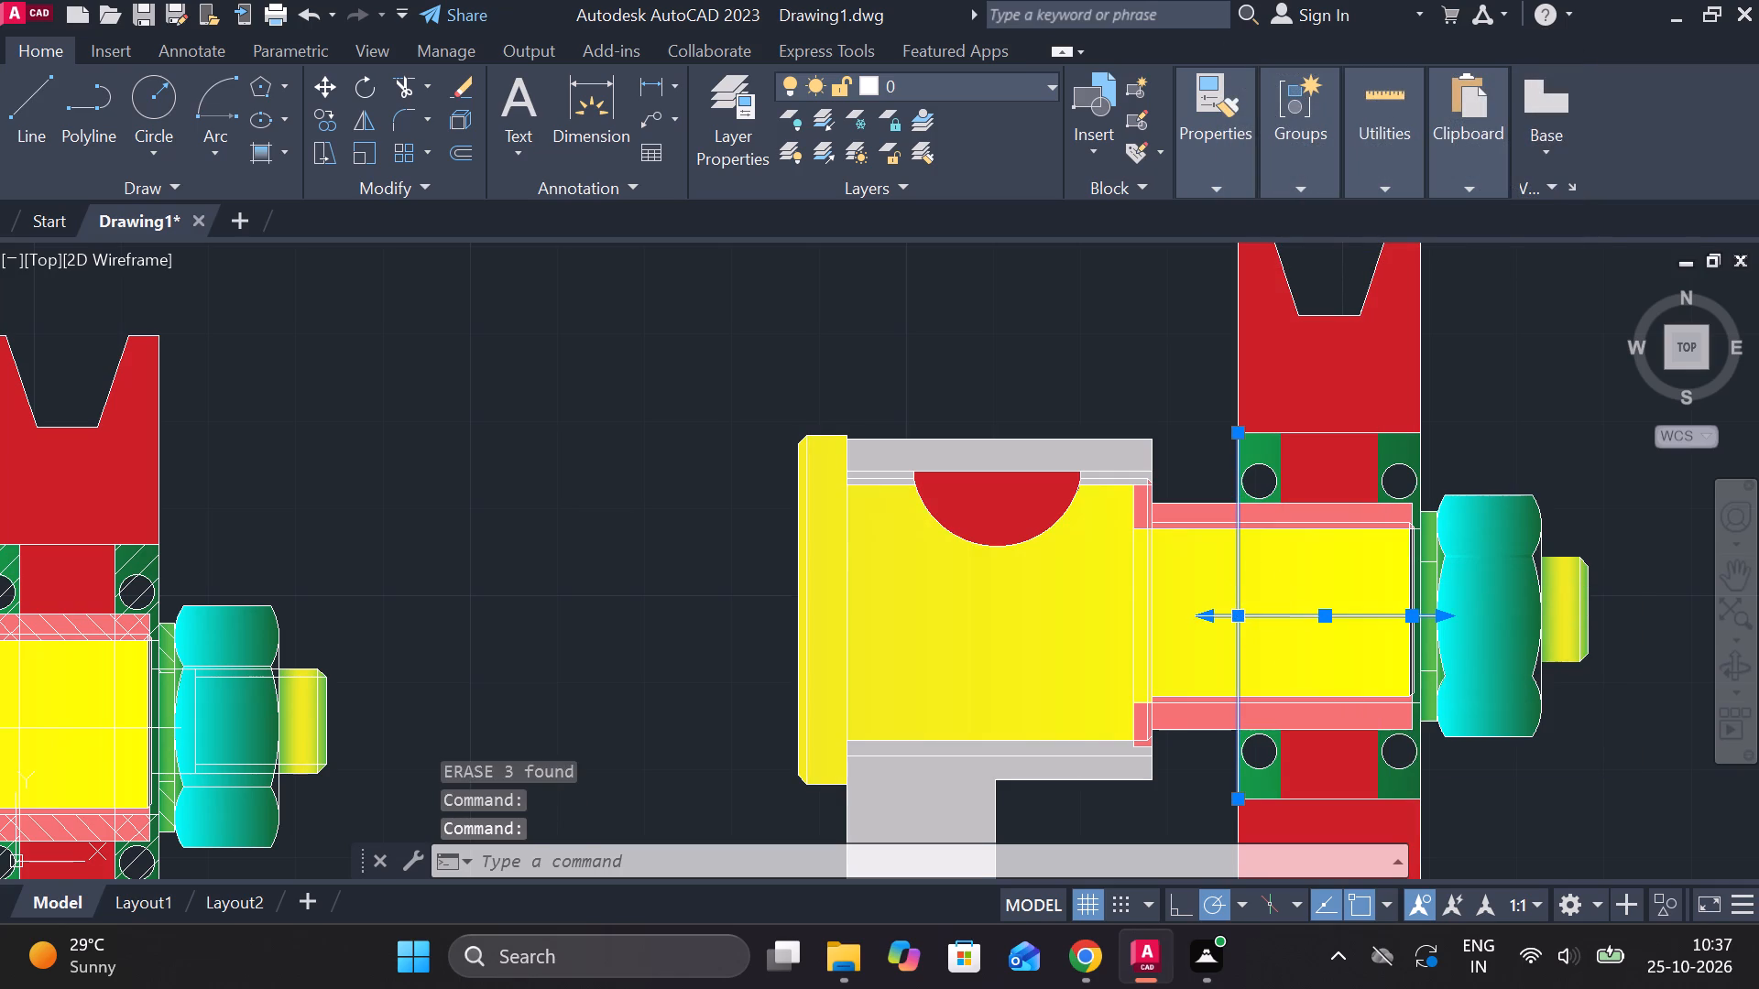
text(E)
key(space)
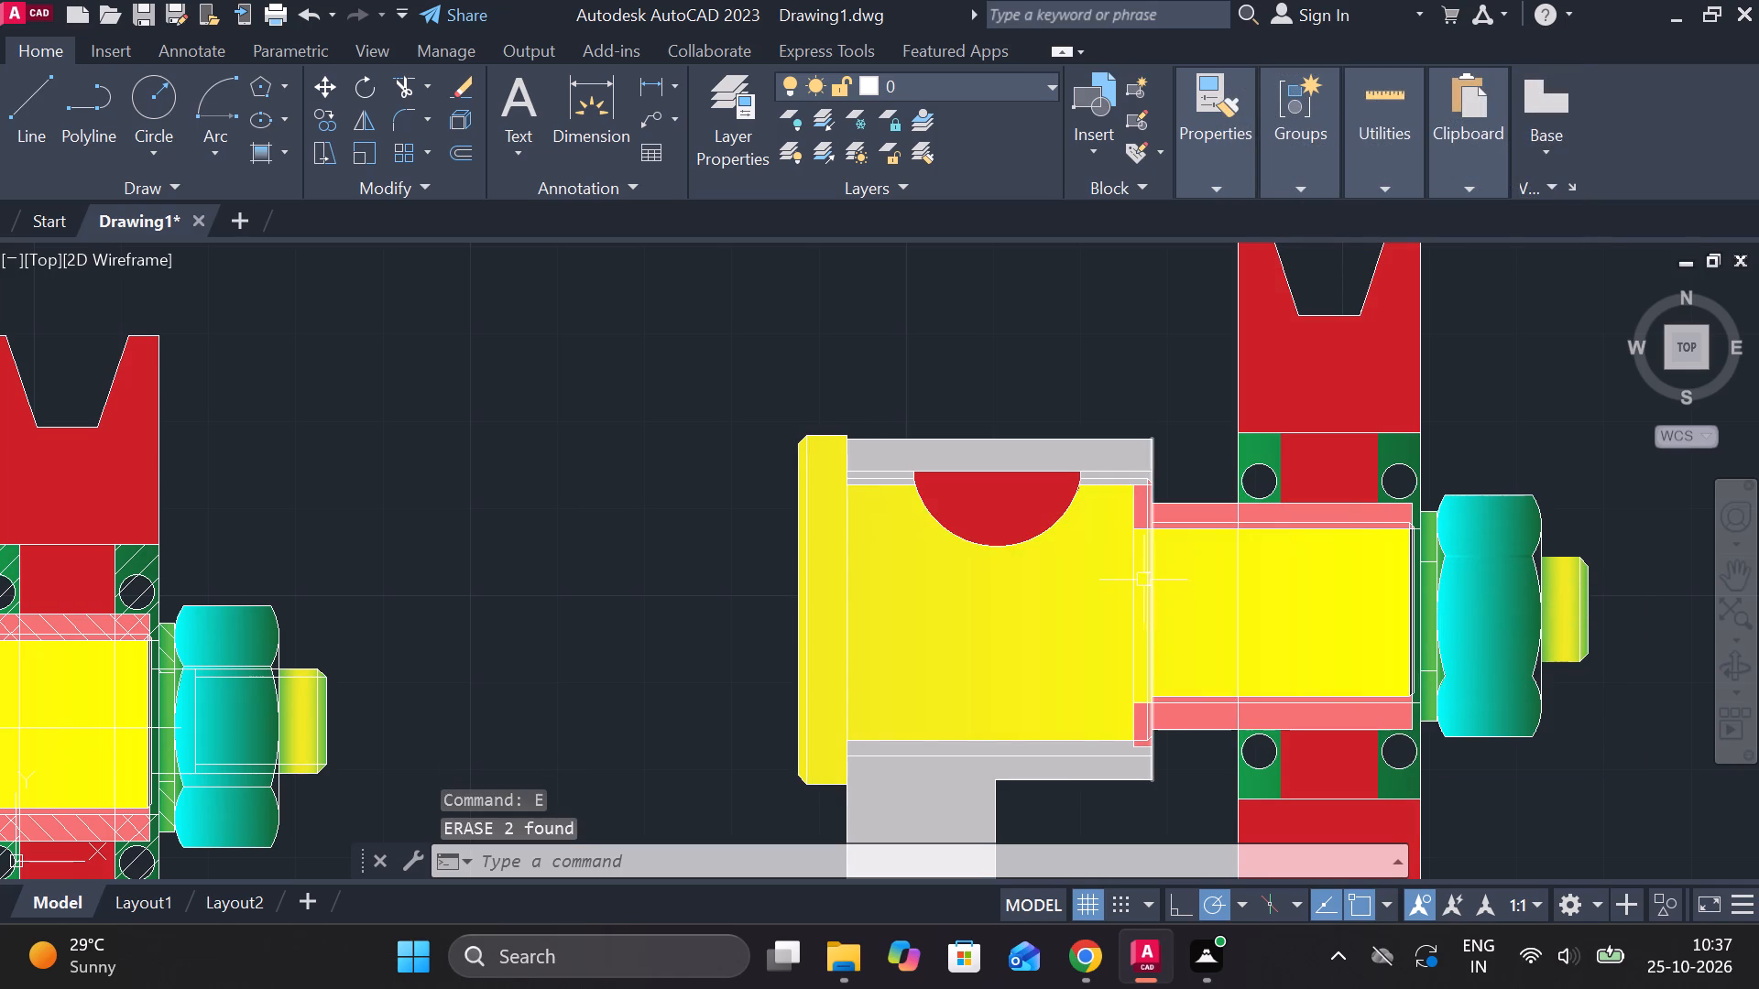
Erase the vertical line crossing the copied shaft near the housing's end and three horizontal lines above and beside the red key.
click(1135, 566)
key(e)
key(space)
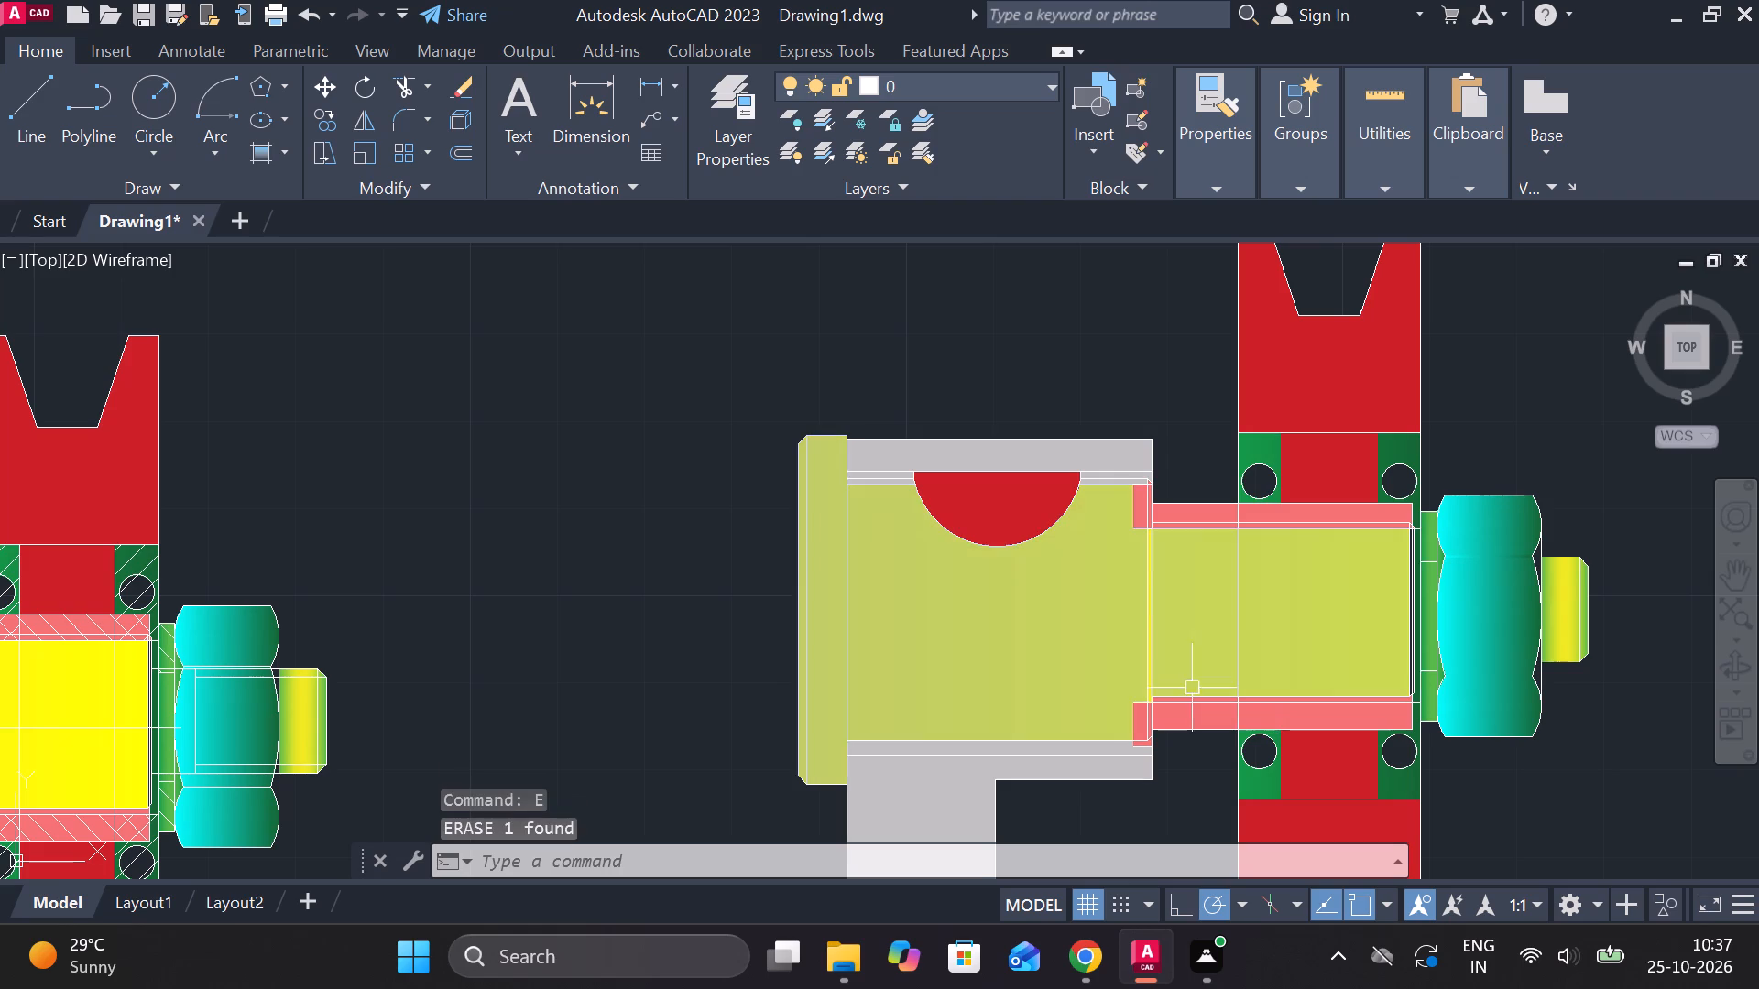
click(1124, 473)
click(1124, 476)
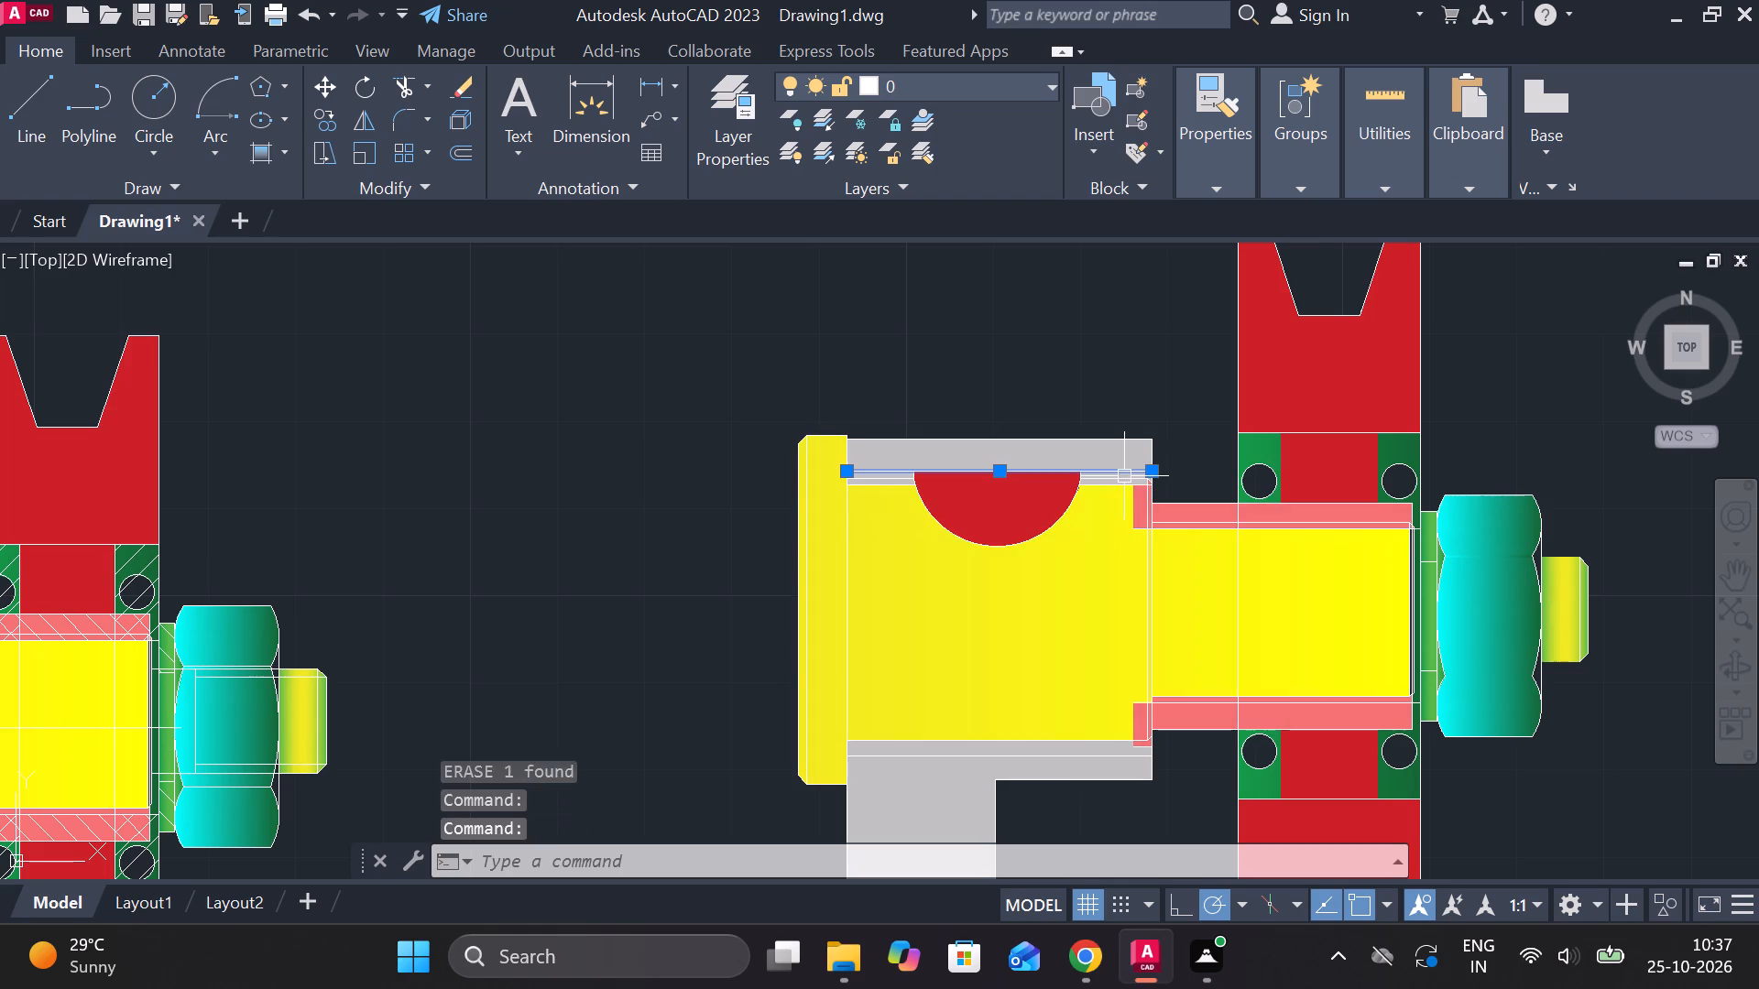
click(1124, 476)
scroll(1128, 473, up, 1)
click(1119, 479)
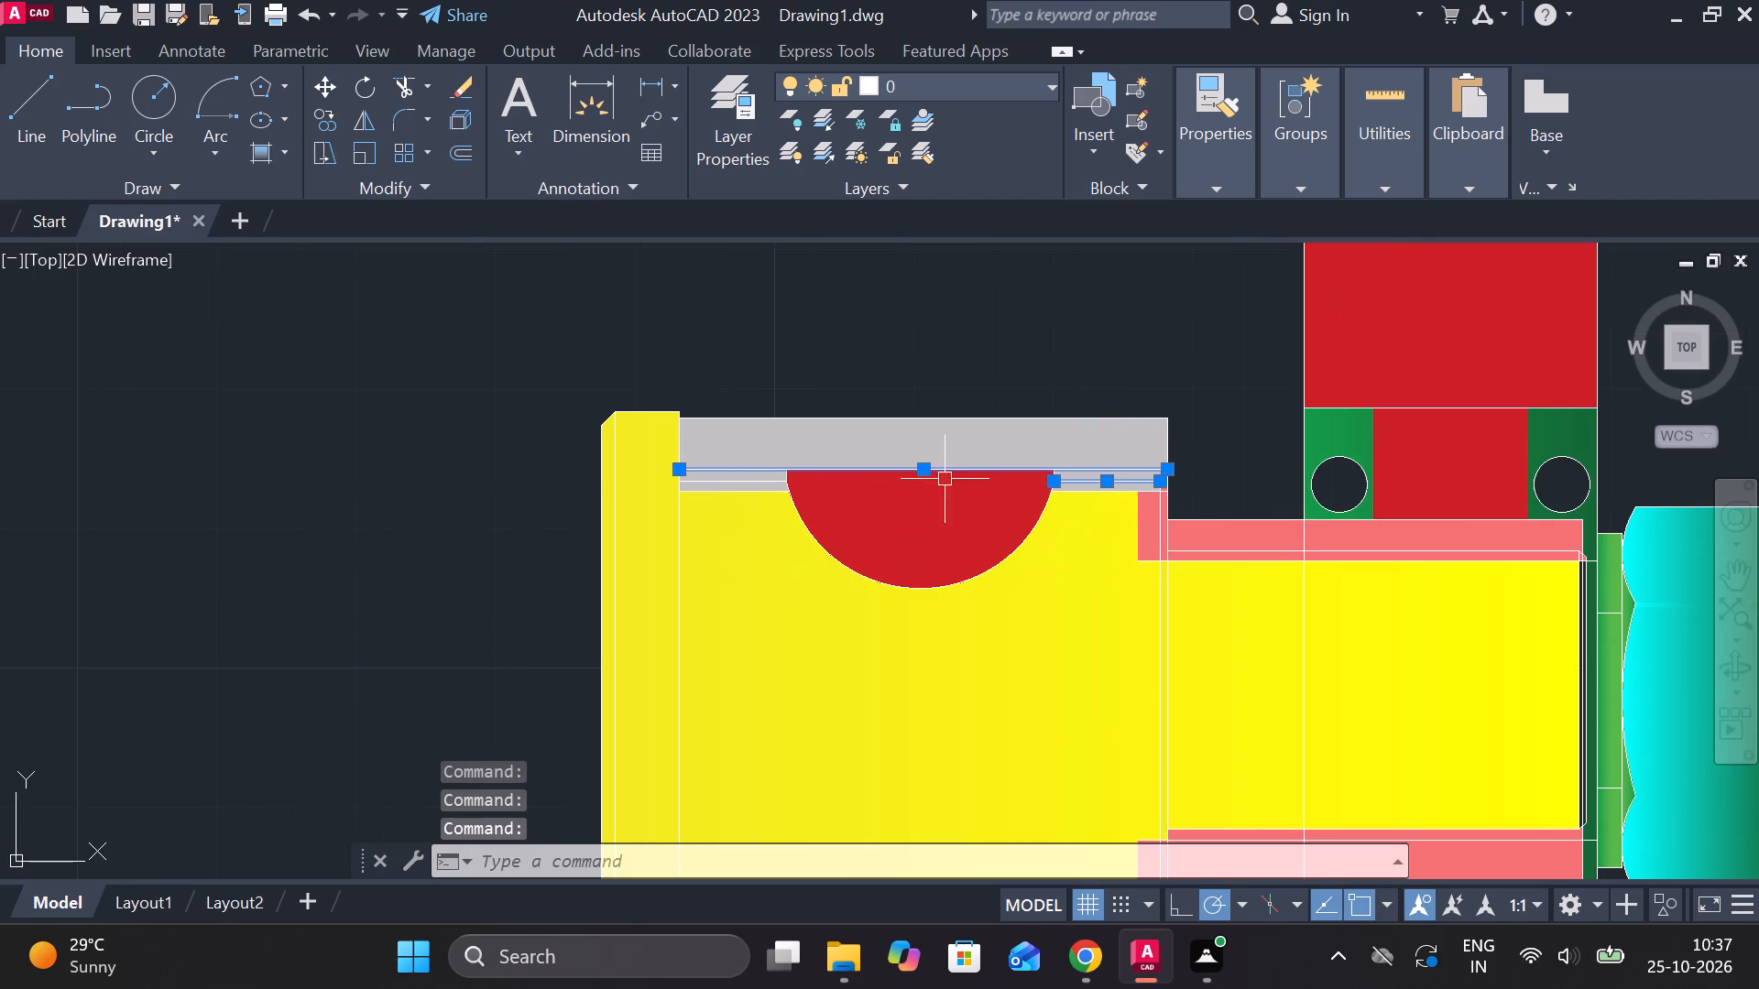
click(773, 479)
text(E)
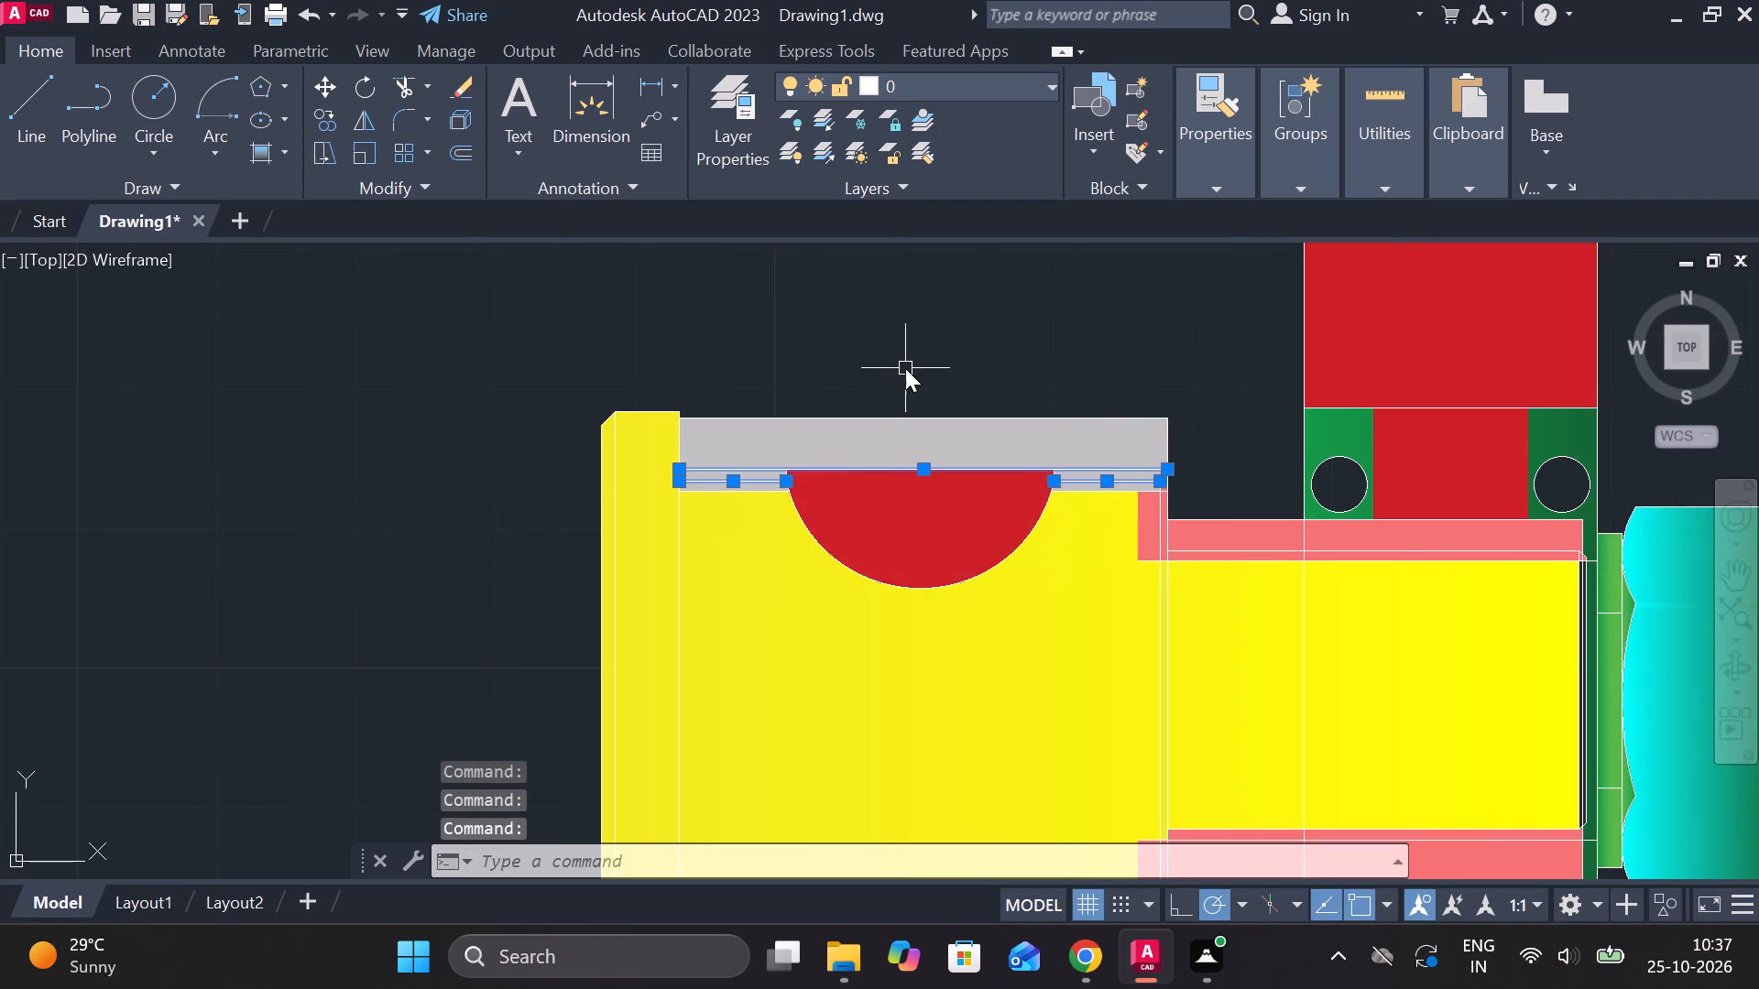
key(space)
Erase the entire cleaned copy of the coloured assembly, keeping the hatched original.
scroll(934, 379, down, 1)
scroll(962, 563, down, 2)
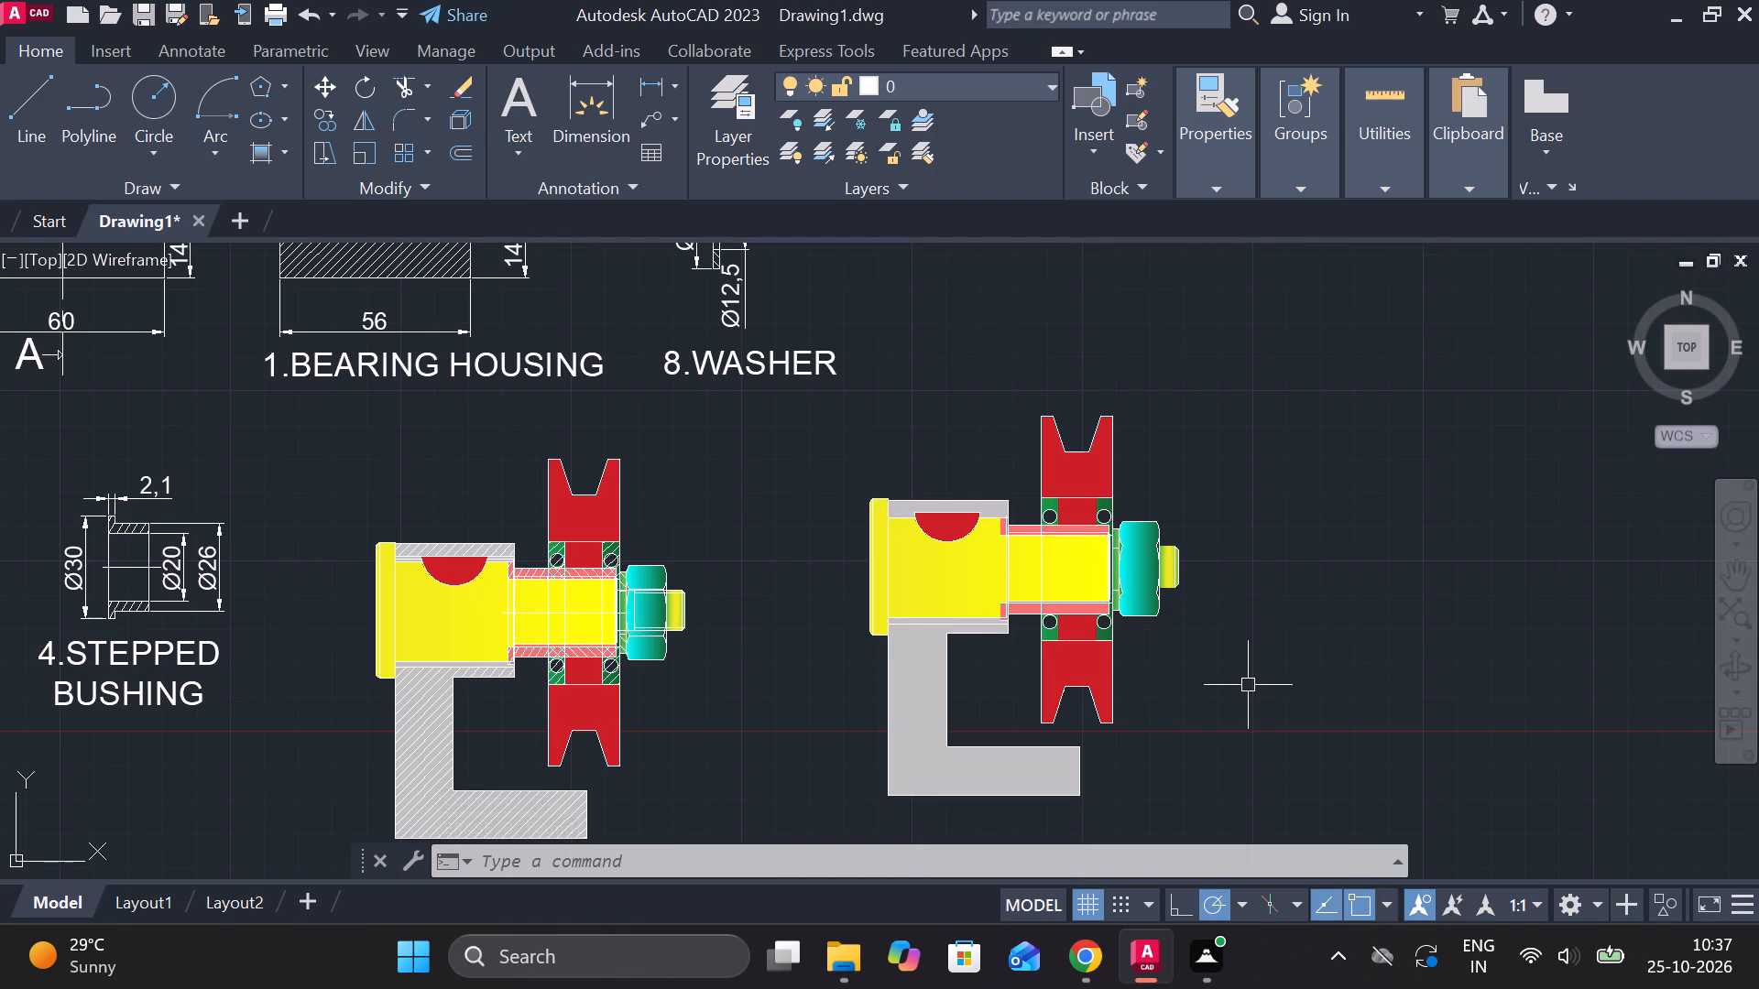
scroll(1276, 688, down, 1)
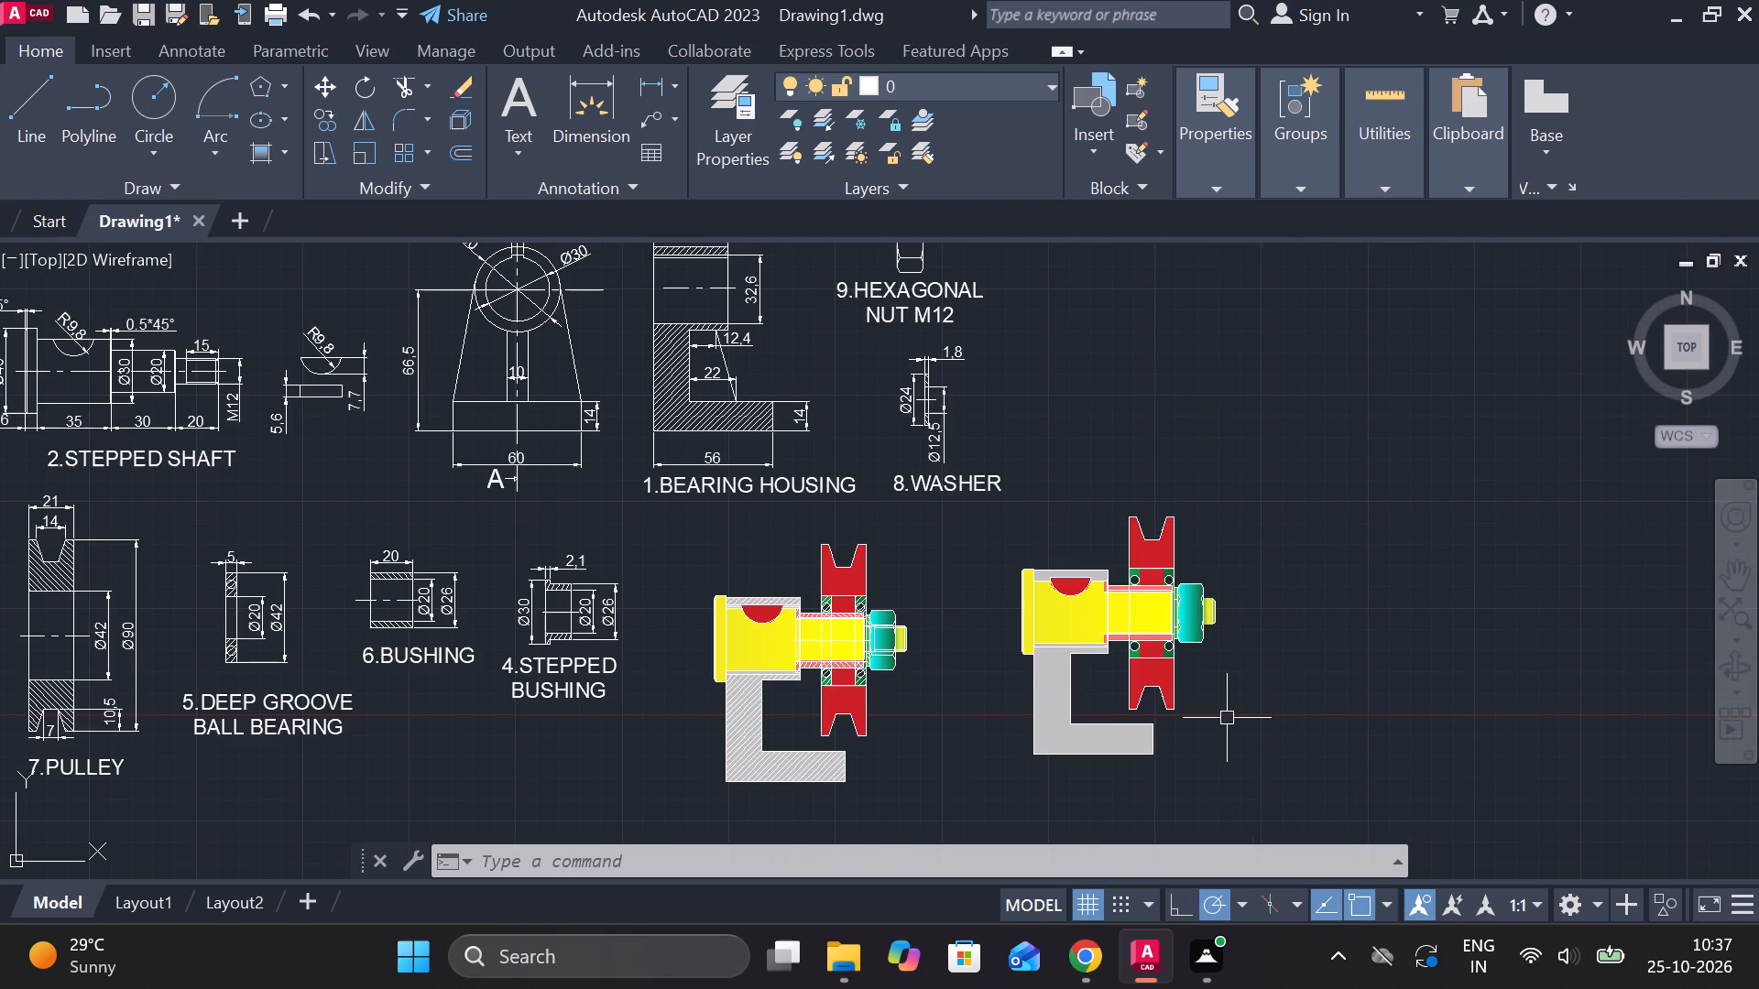
click(1000, 536)
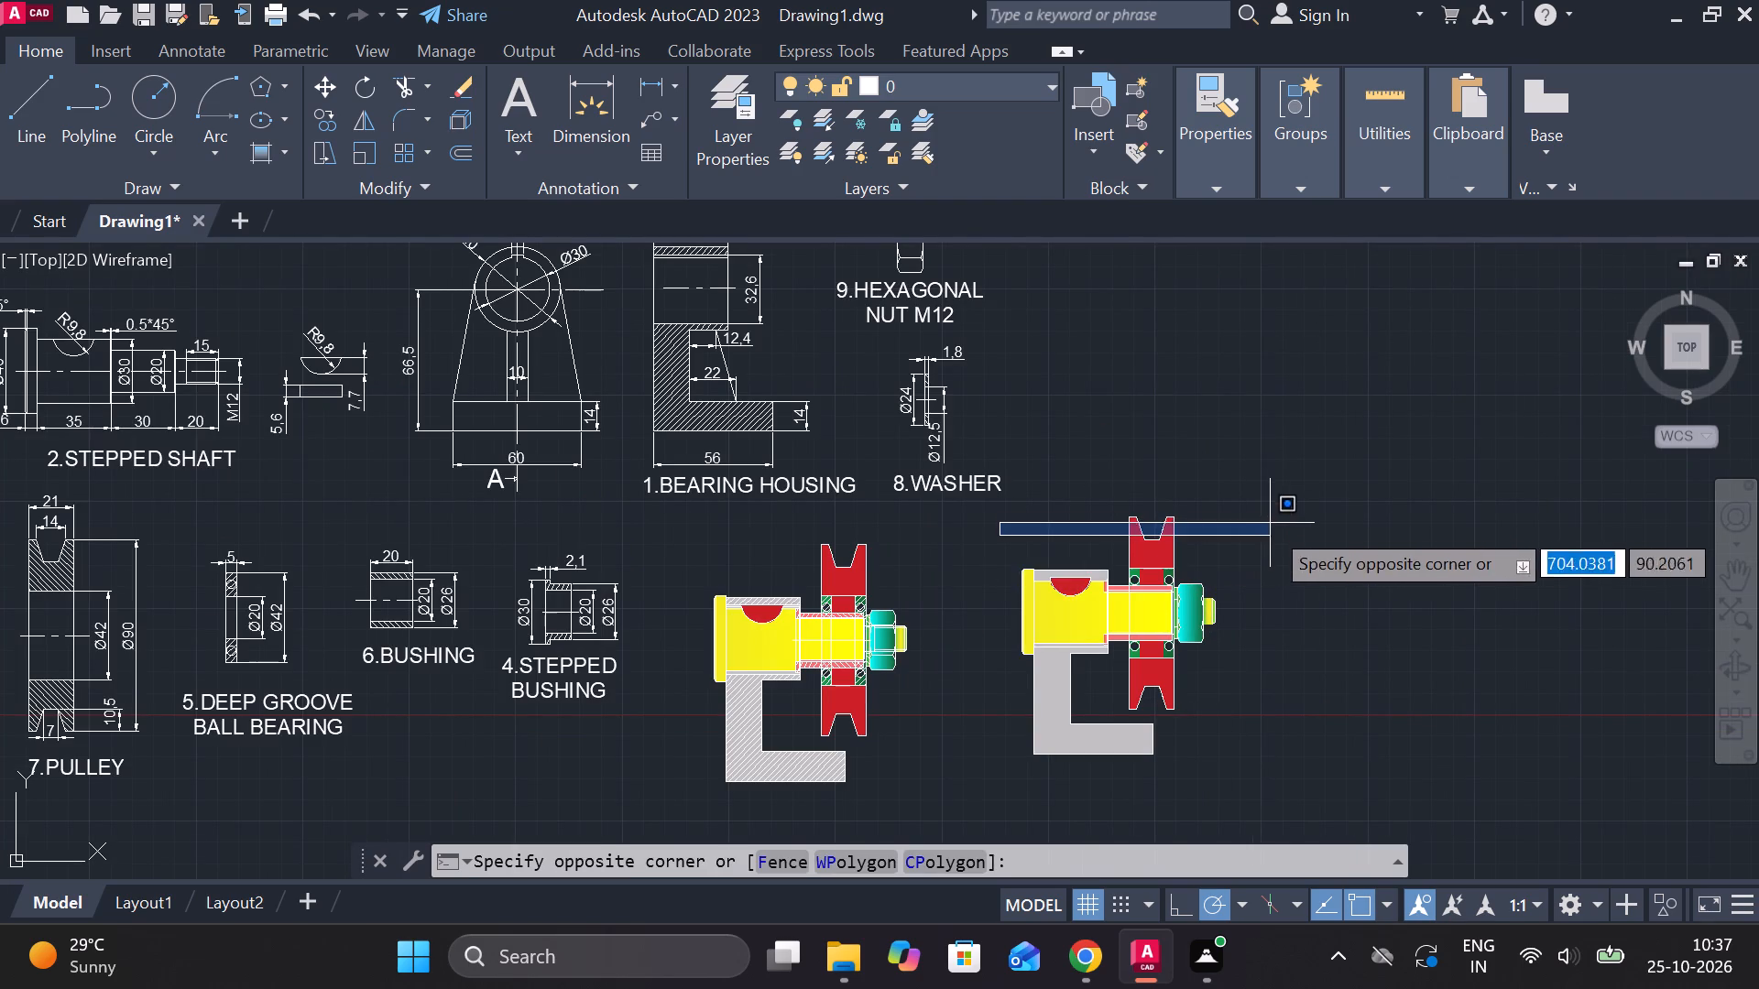
key(Escape)
click(1001, 511)
scroll(1167, 738, down, 1)
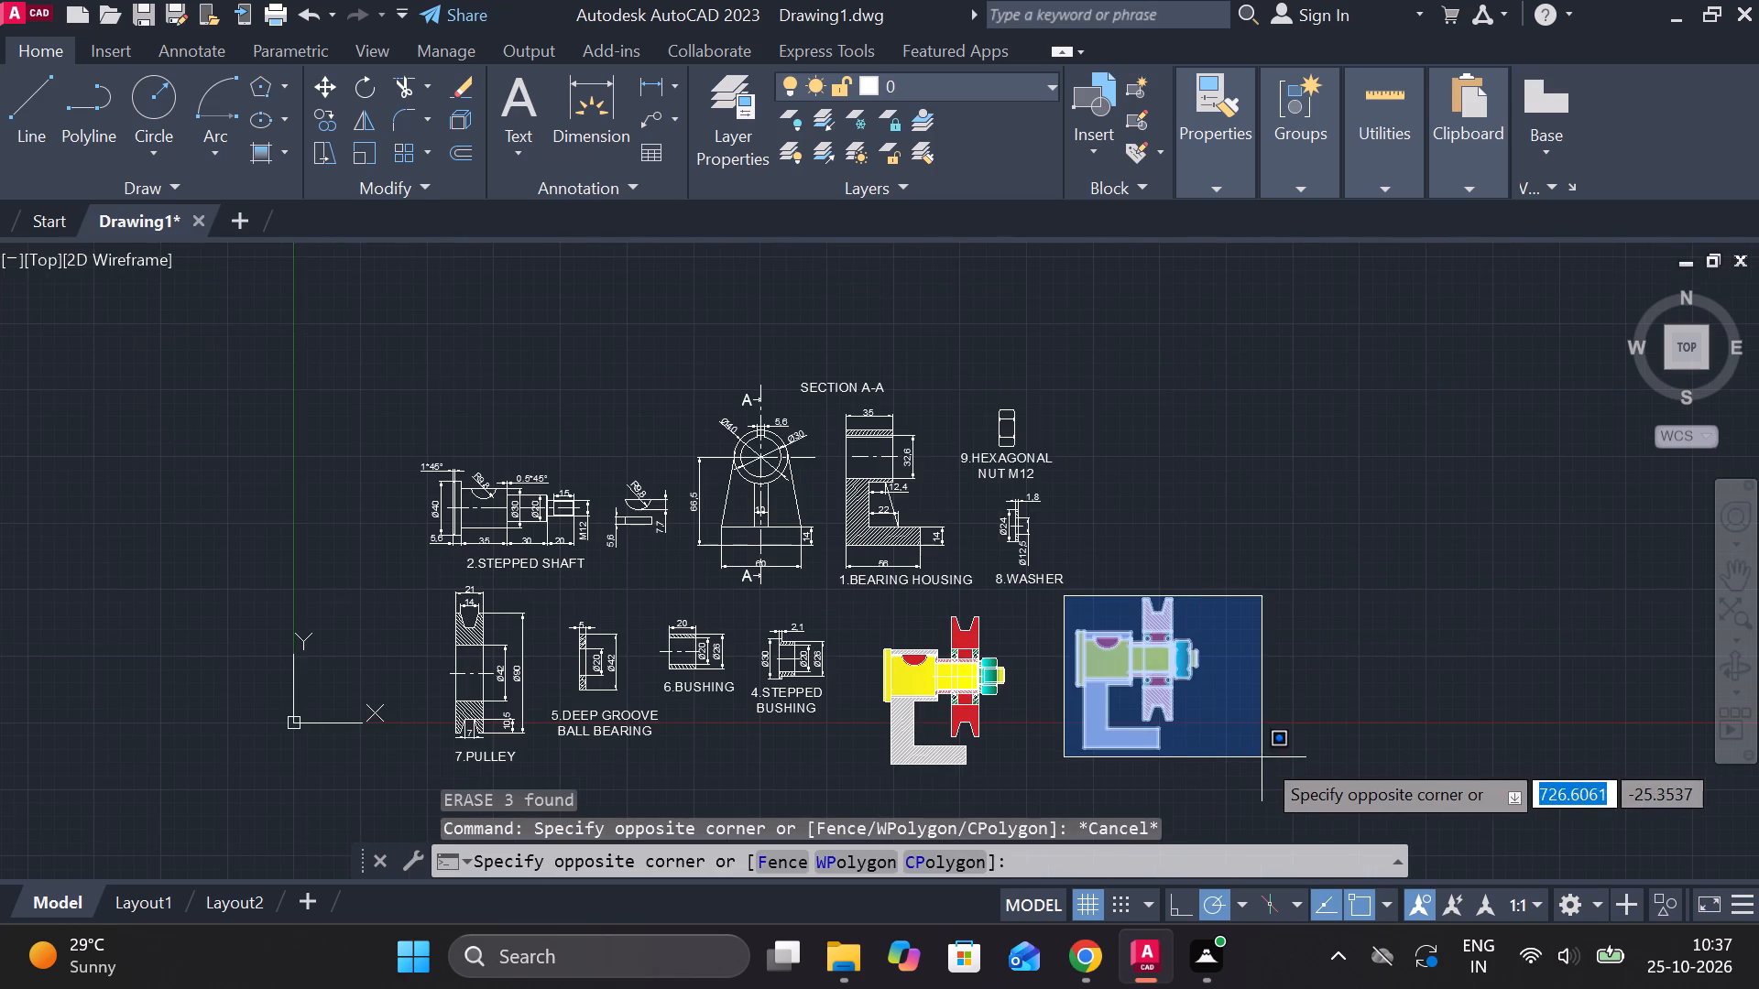
click(1273, 782)
text(E)
key(space)
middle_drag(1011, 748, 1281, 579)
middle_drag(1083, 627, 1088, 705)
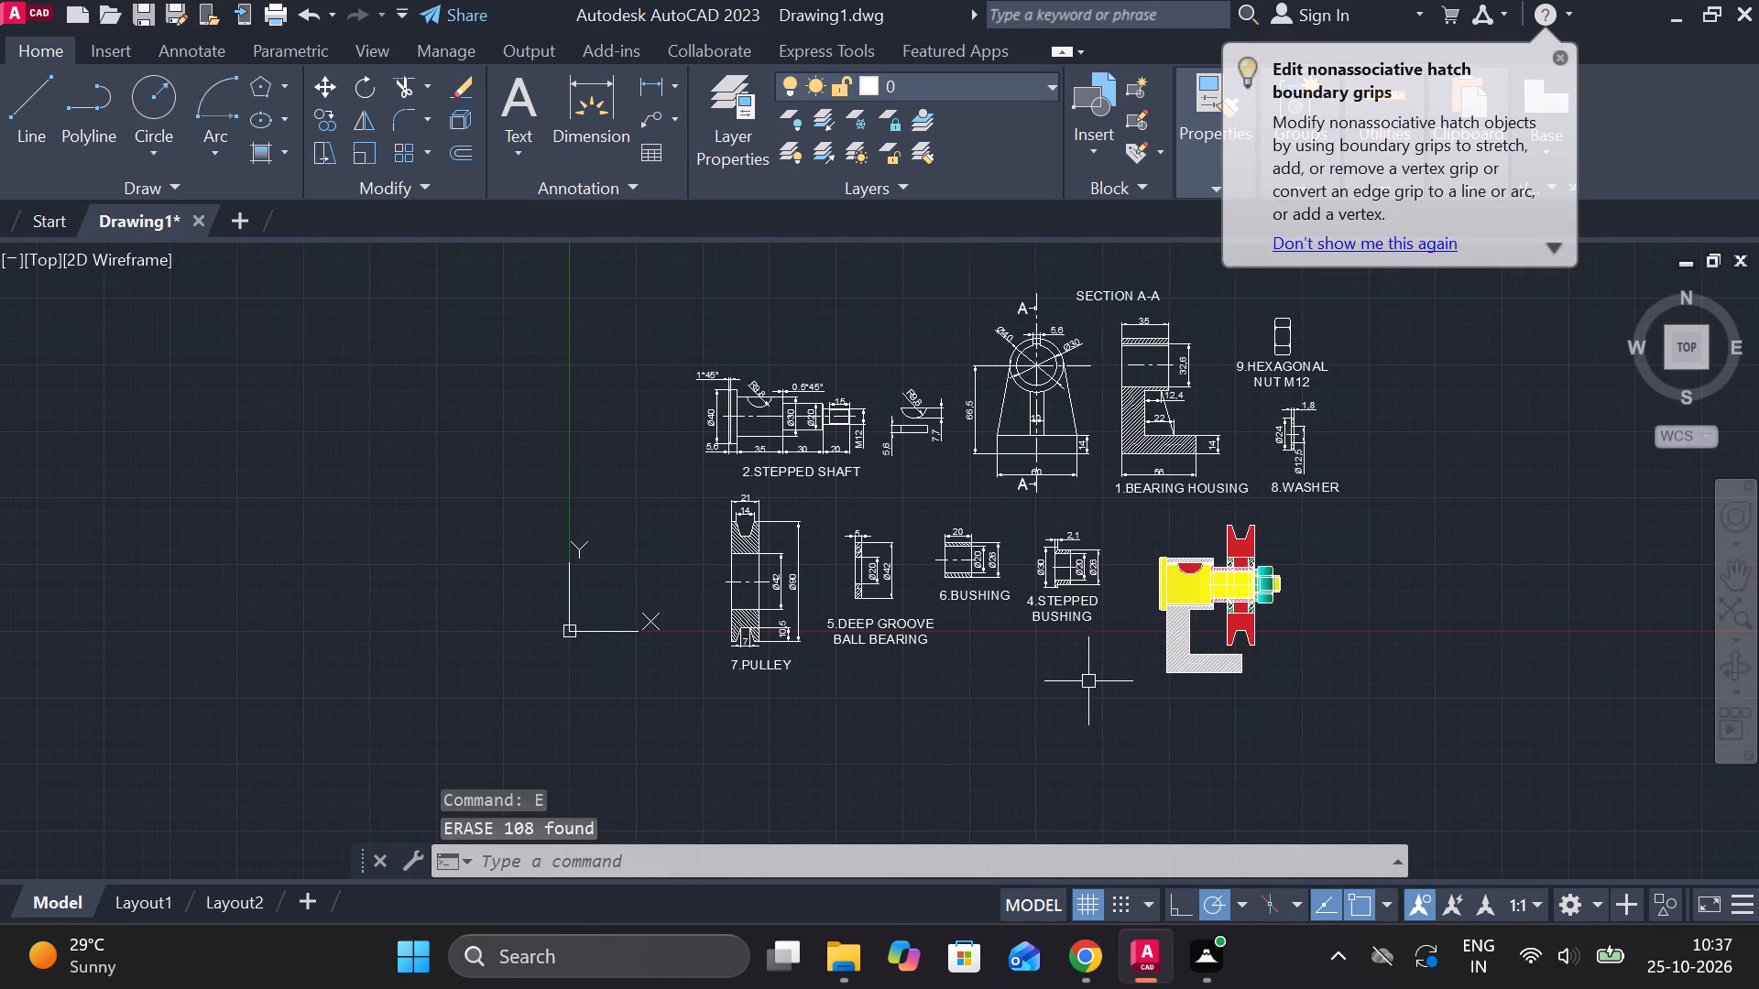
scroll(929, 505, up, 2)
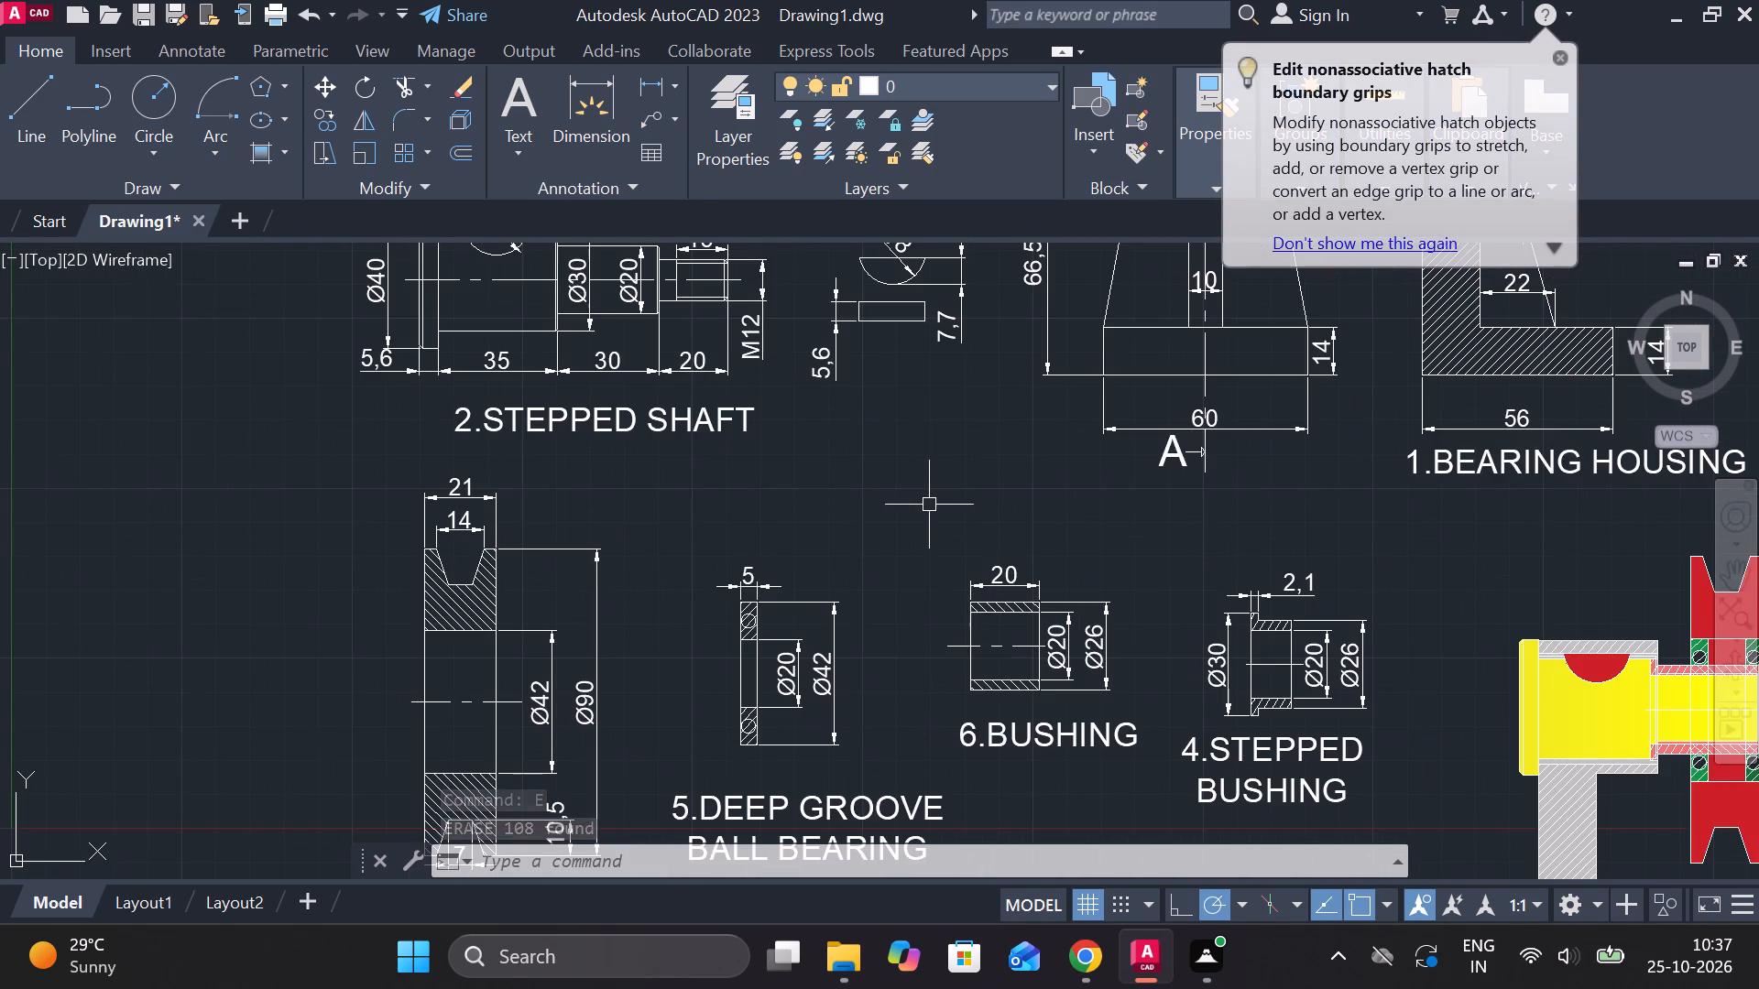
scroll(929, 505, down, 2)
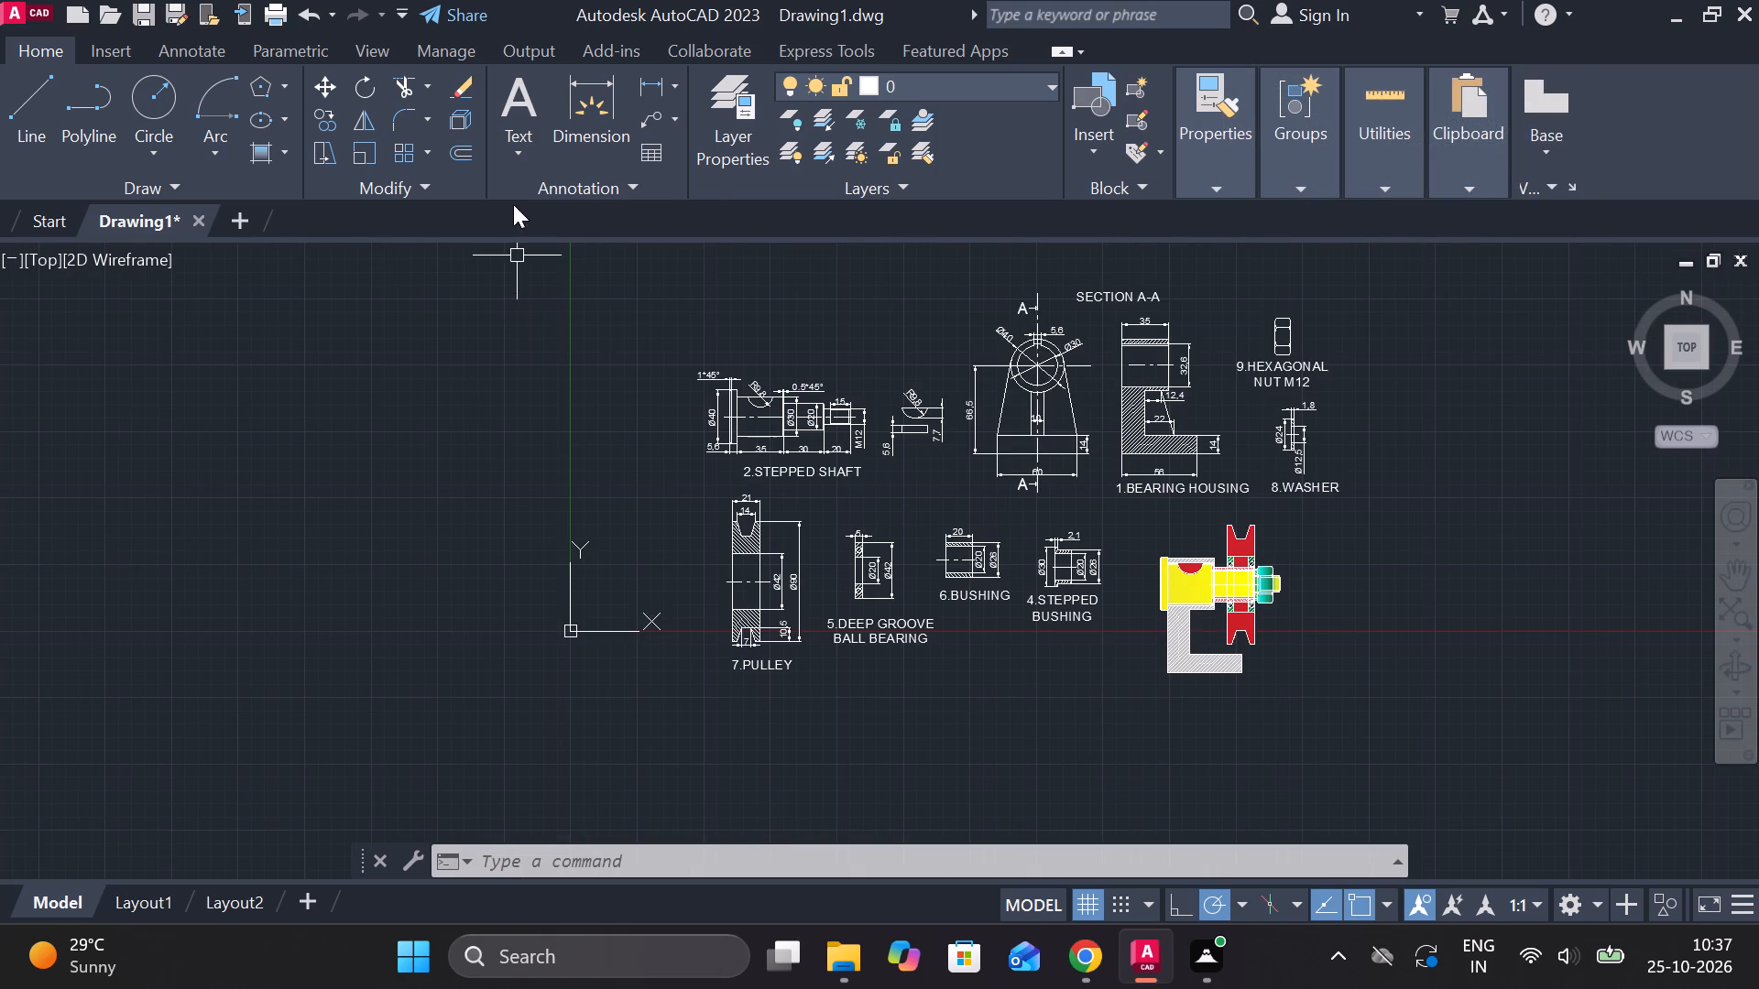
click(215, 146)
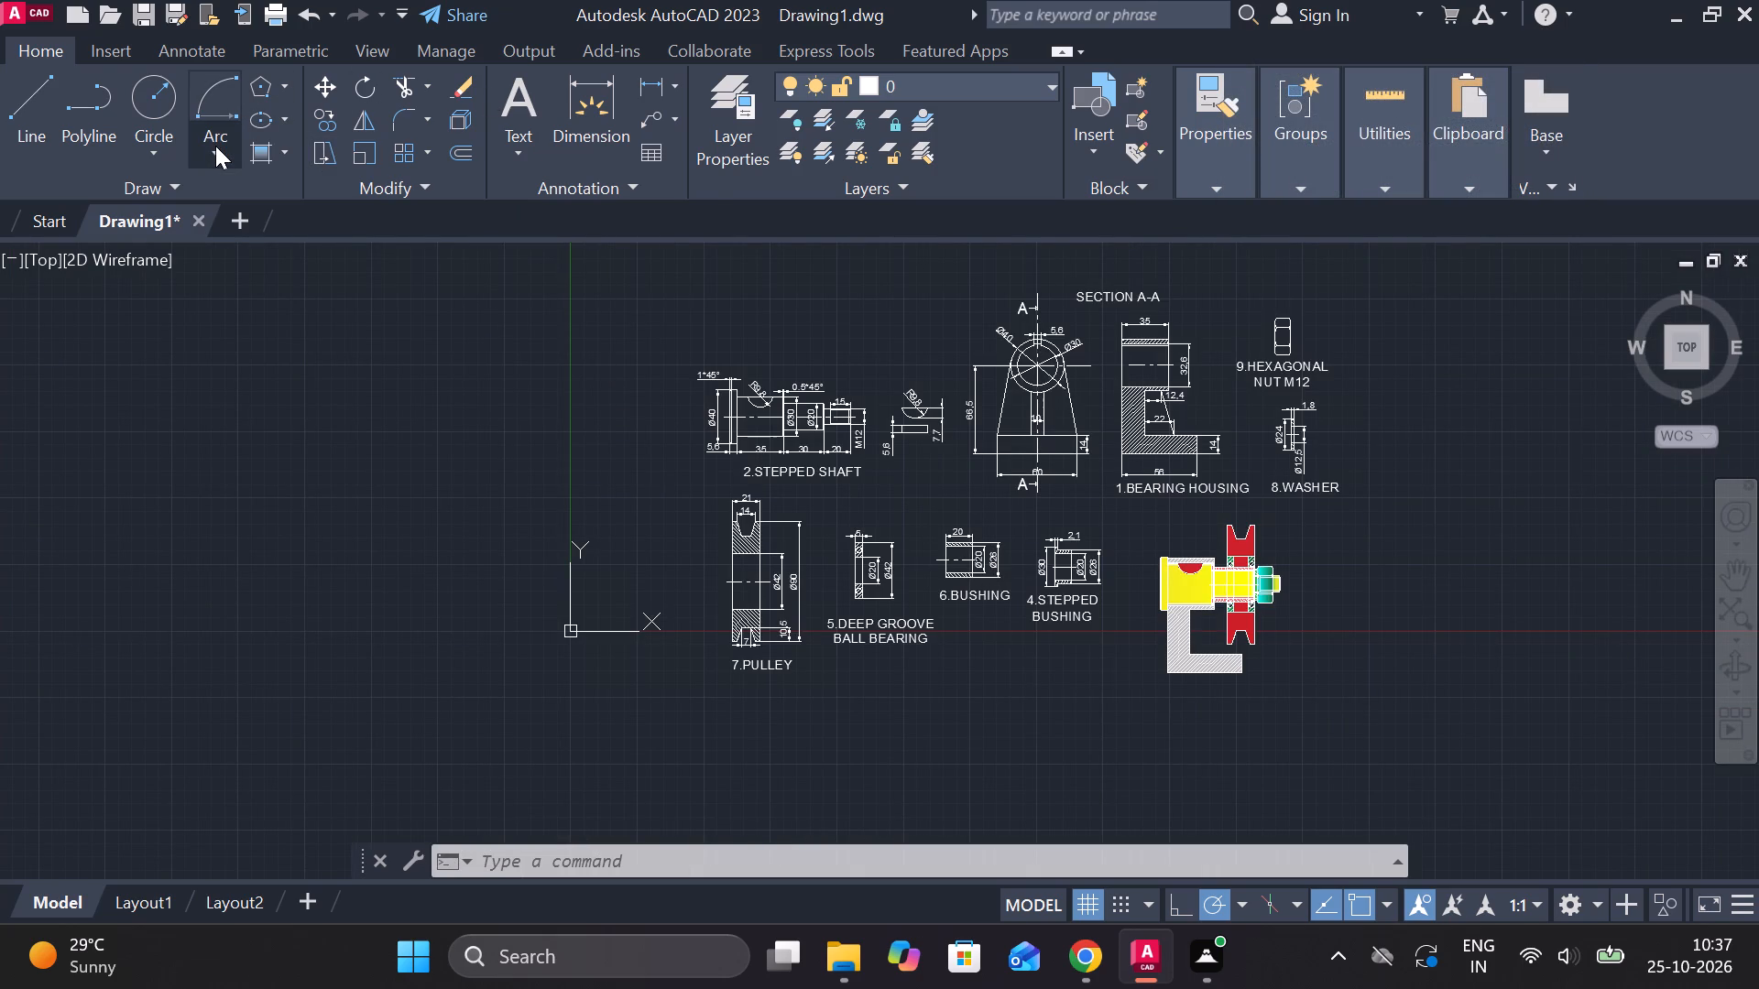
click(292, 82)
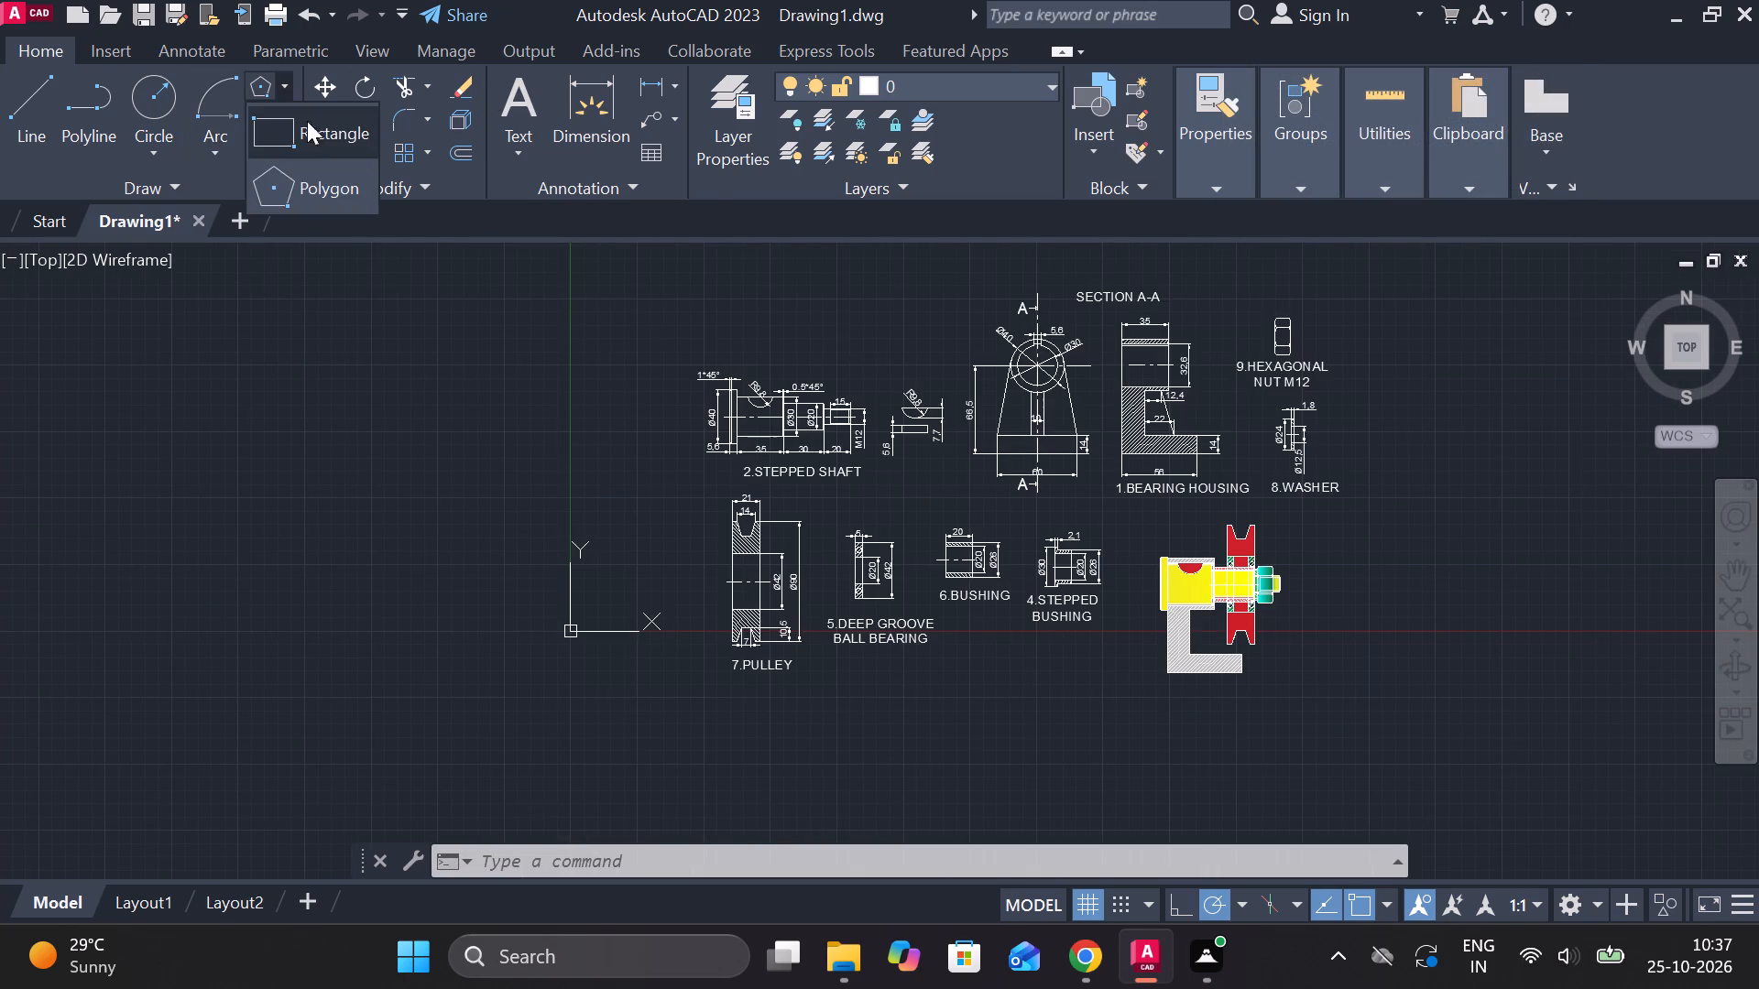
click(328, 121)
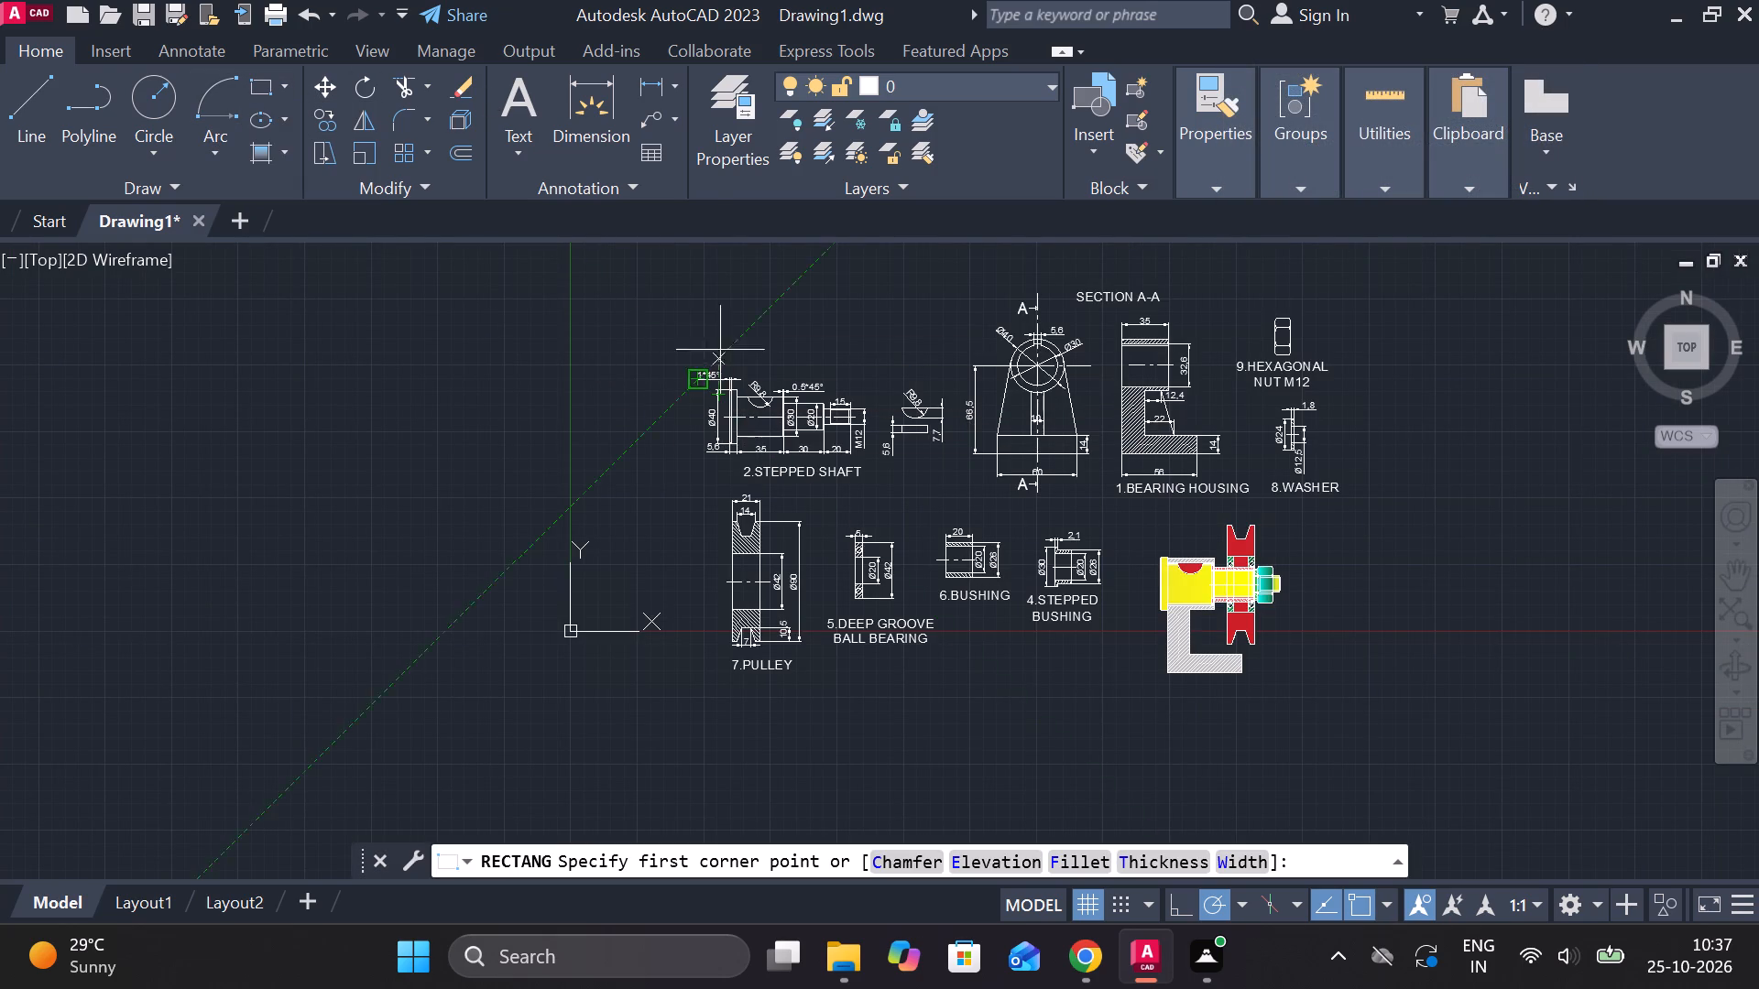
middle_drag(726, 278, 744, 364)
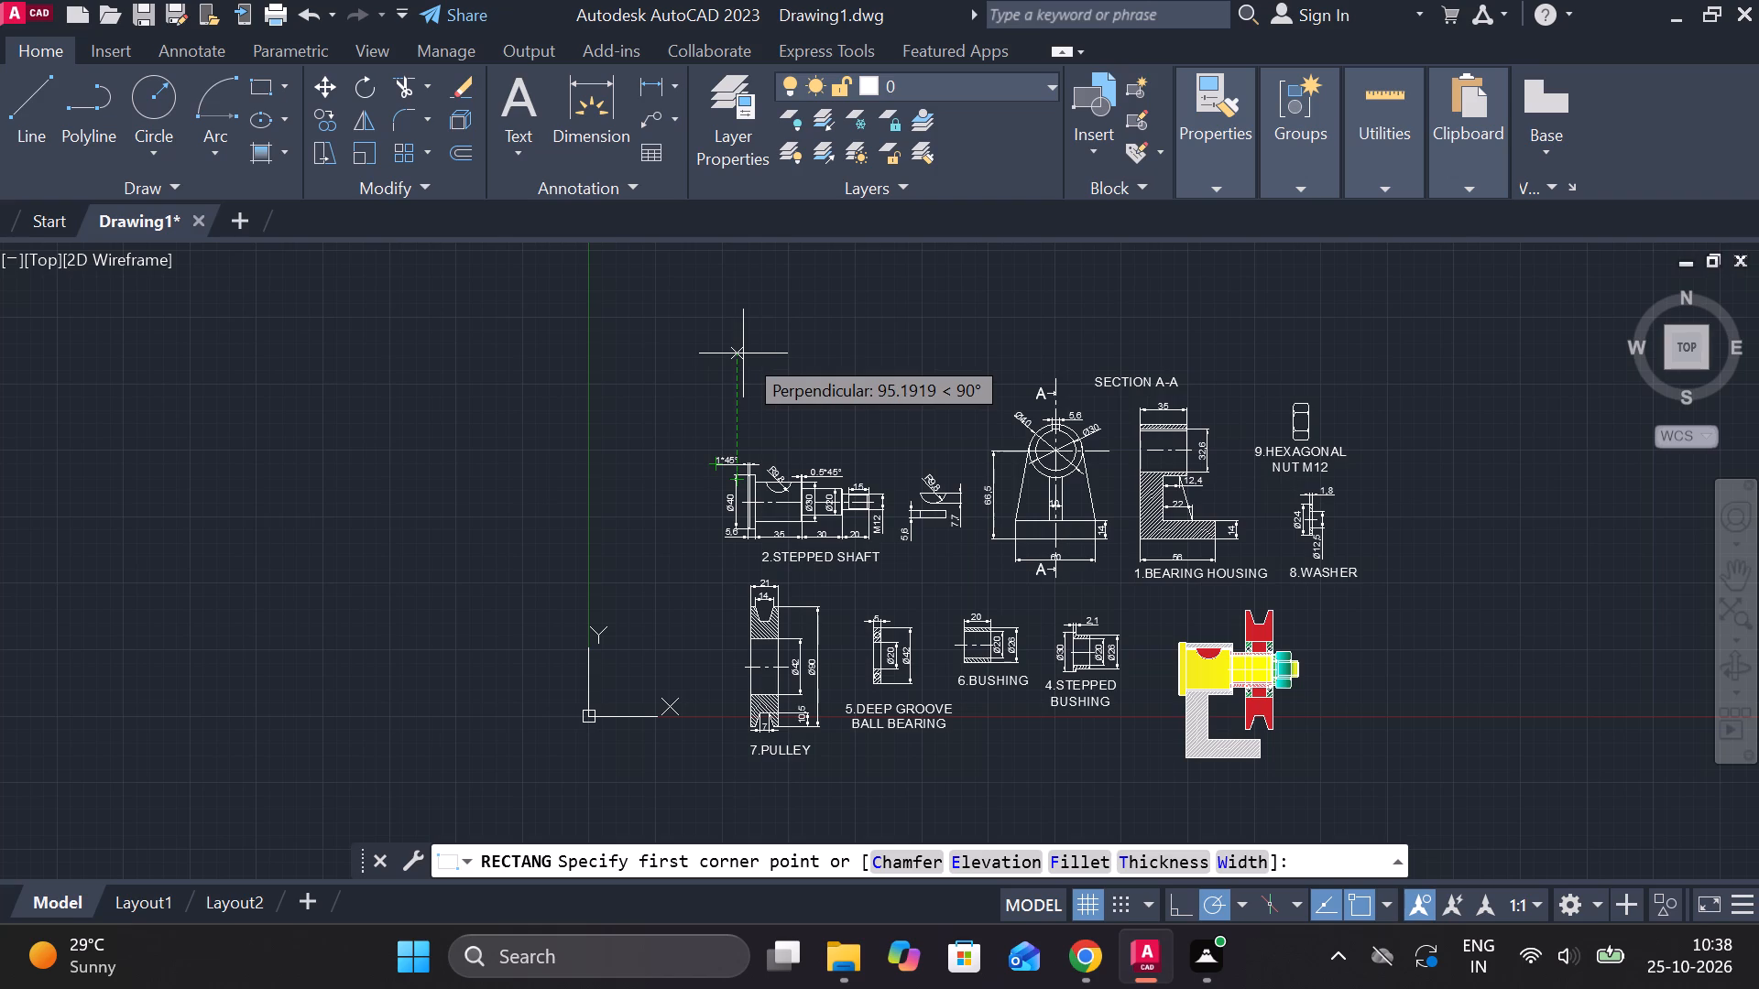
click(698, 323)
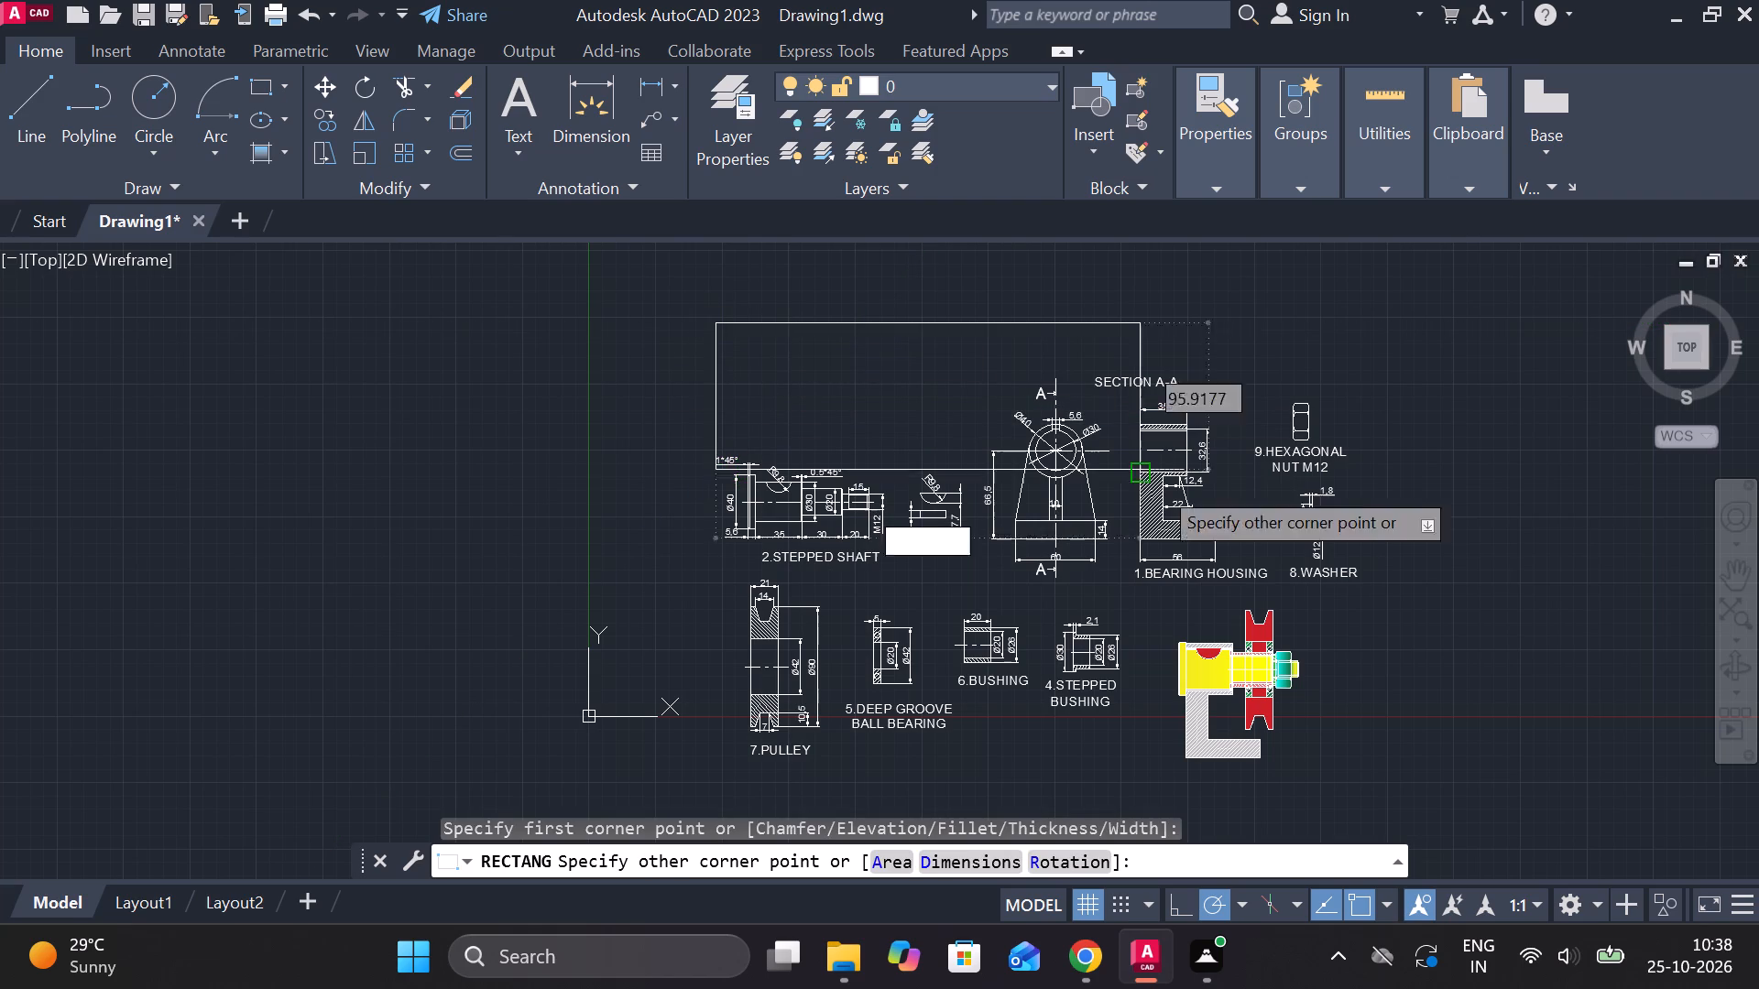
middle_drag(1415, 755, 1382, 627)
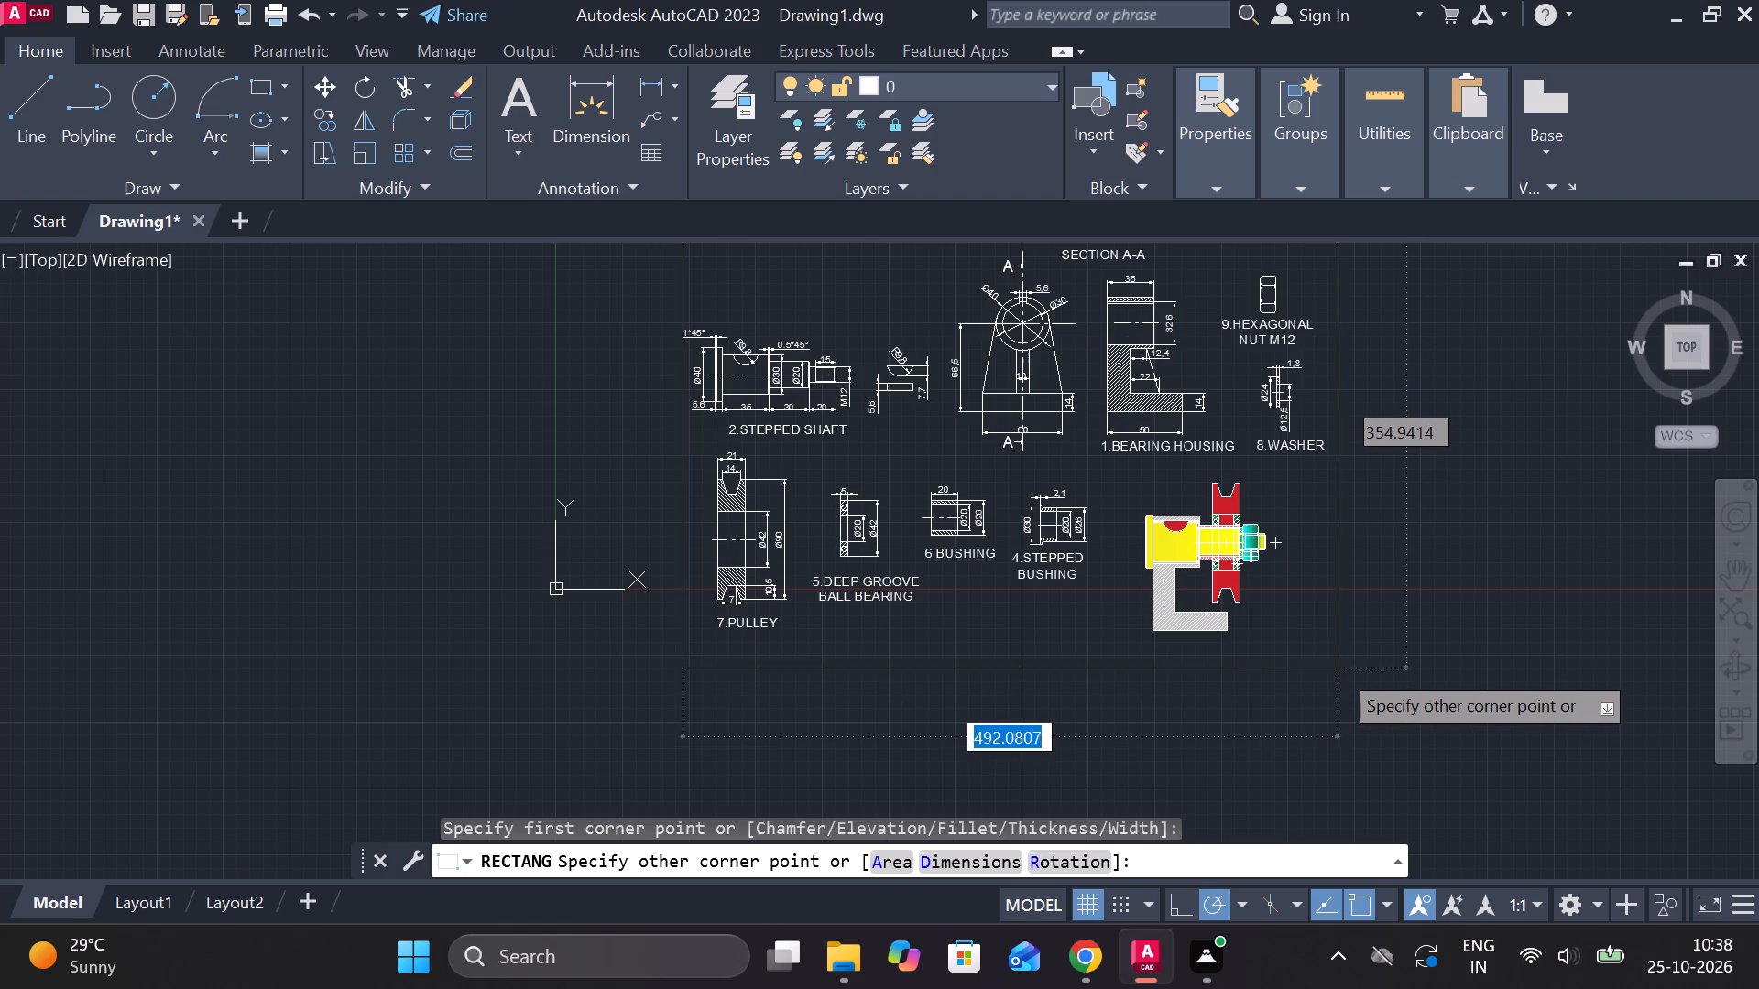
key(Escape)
Add the multiline title "SHAFT AND PULLEY BEARING ASSEMBLY" above the part drawings with text height 12.
scroll(1338, 668, down, 2)
scroll(1287, 503, up, 3)
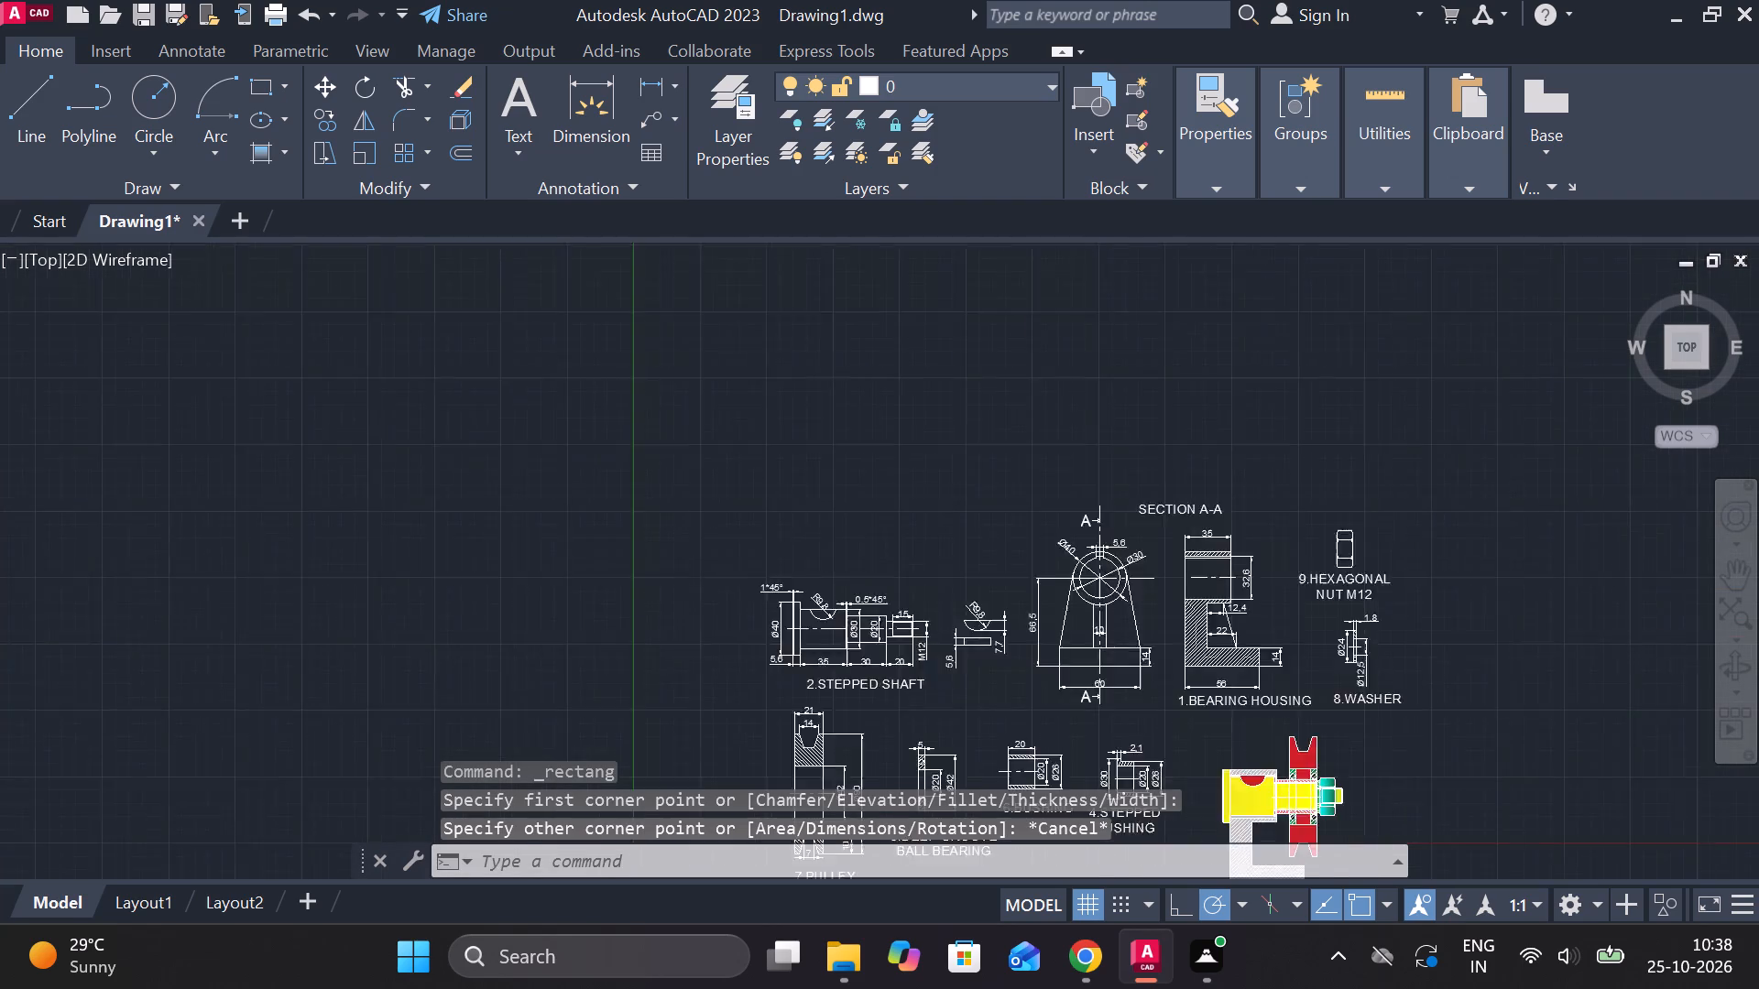
text(MT)
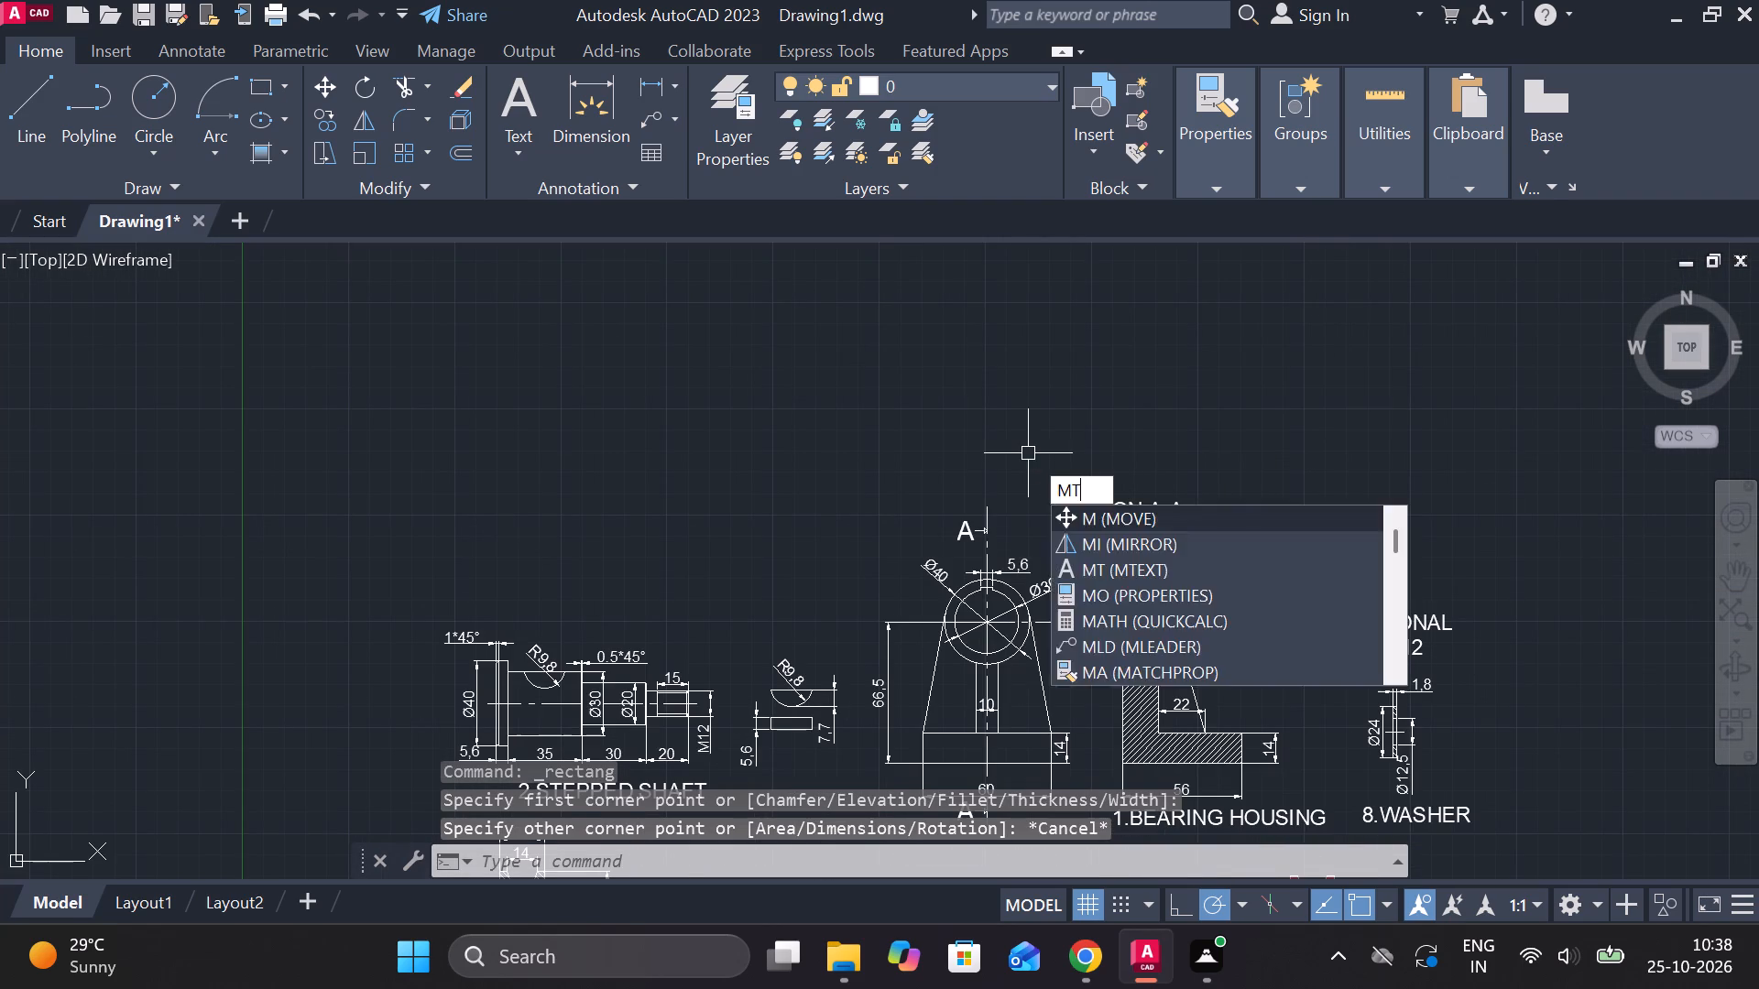
key(space)
click(724, 407)
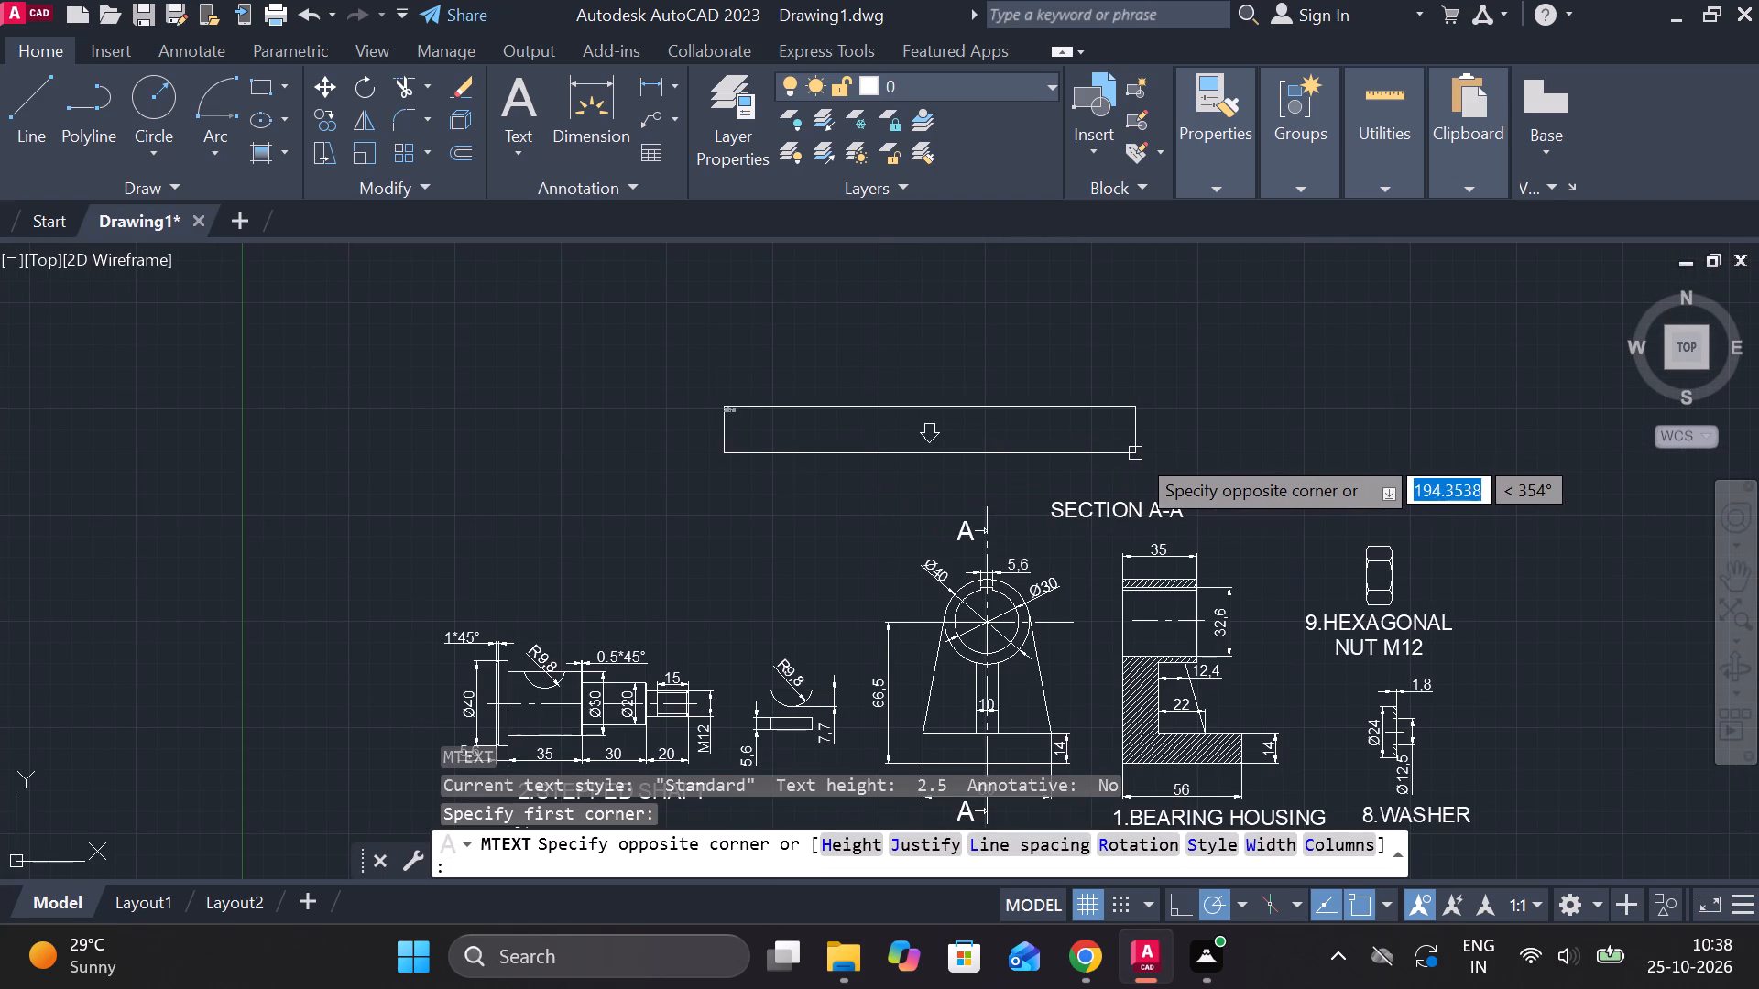
click(1164, 459)
click(192, 120)
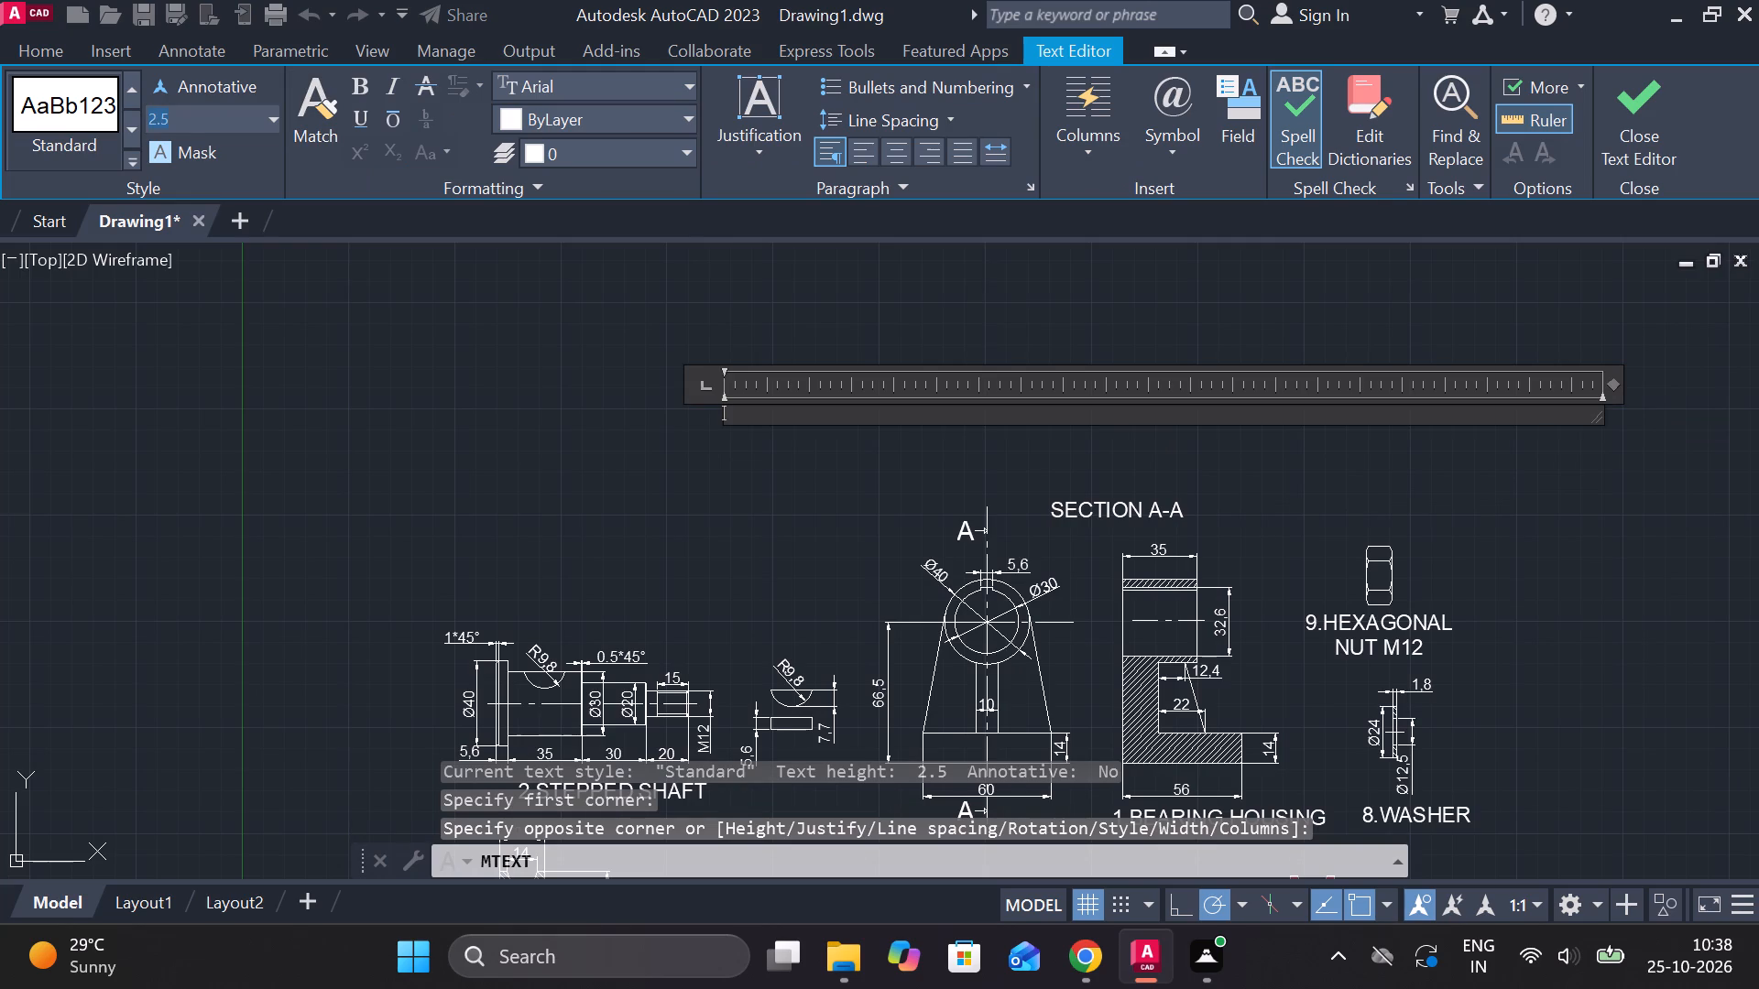
text(12)
key(Return)
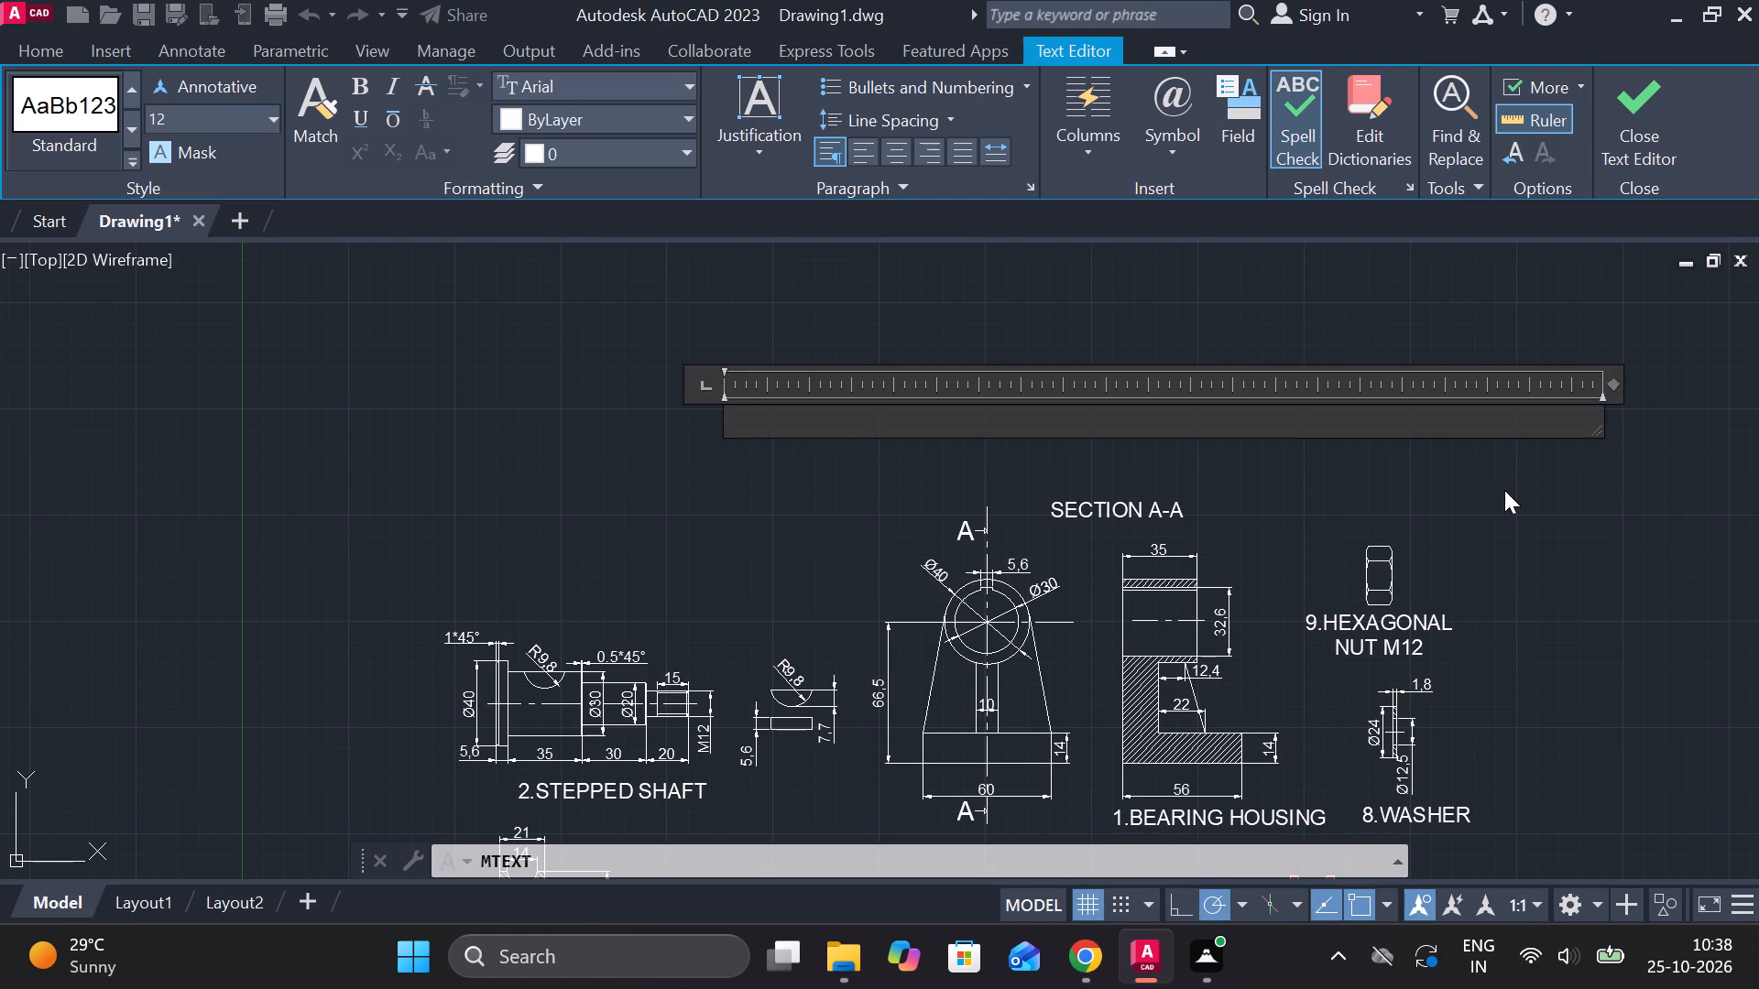
text(SF)
key(BackSpace)
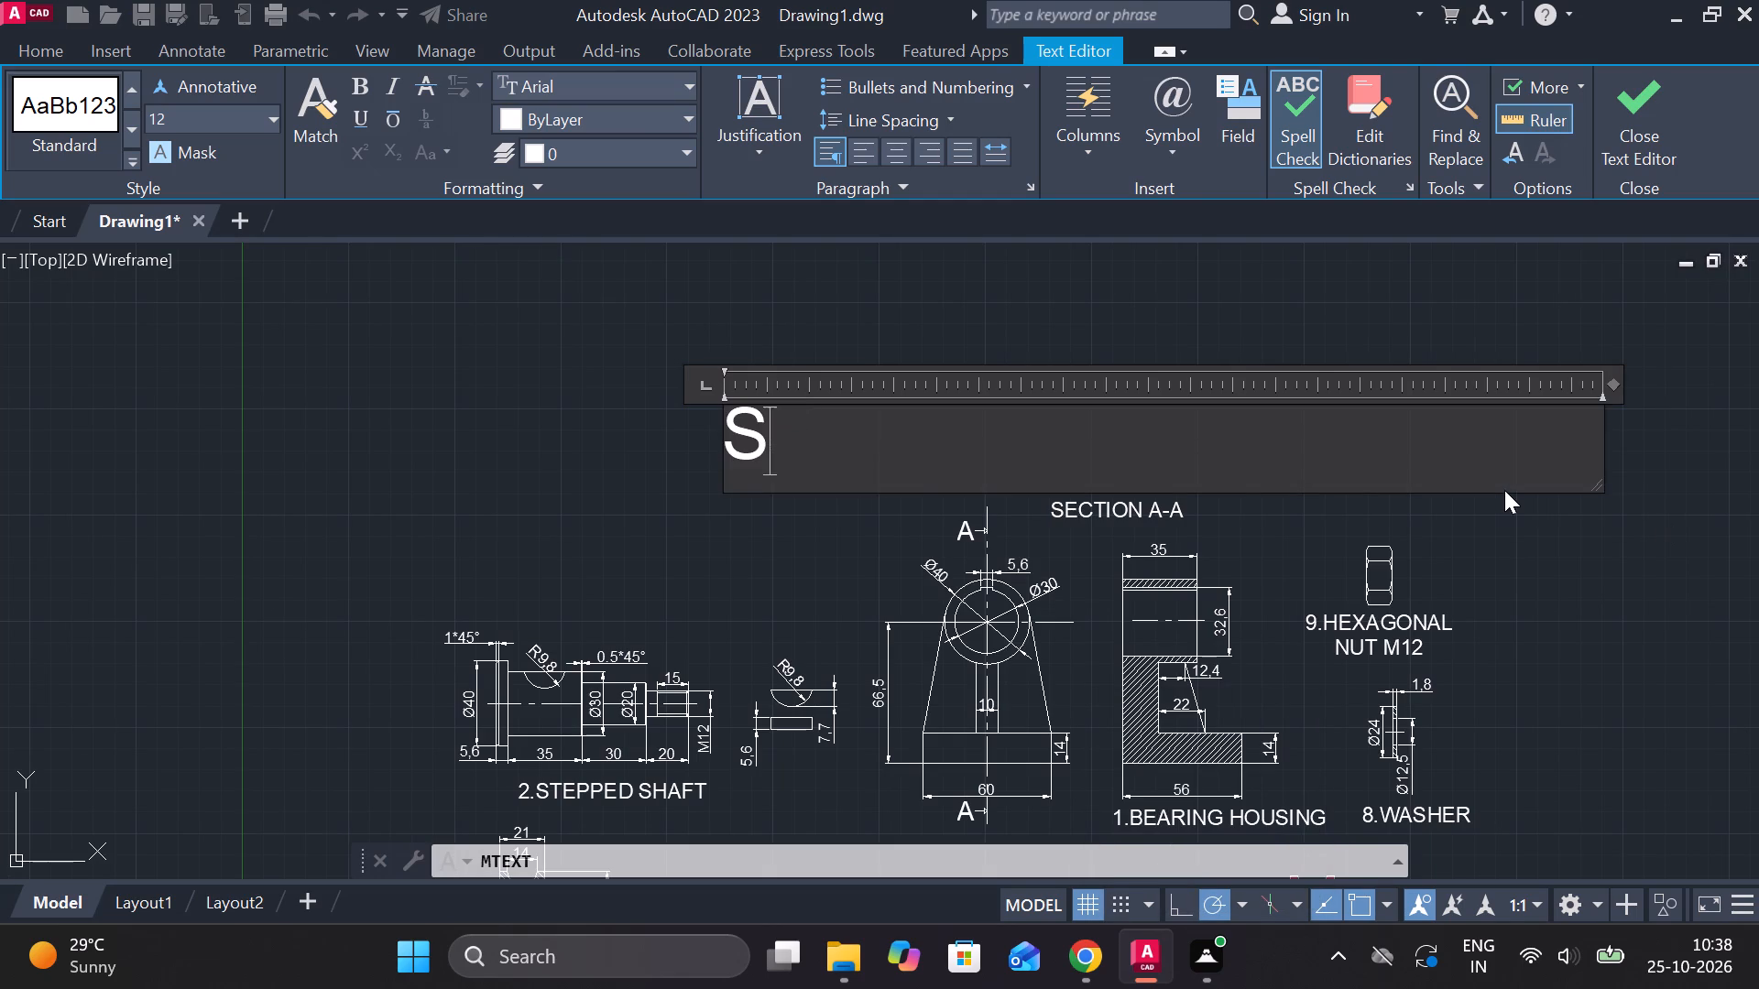
text(HAFR)
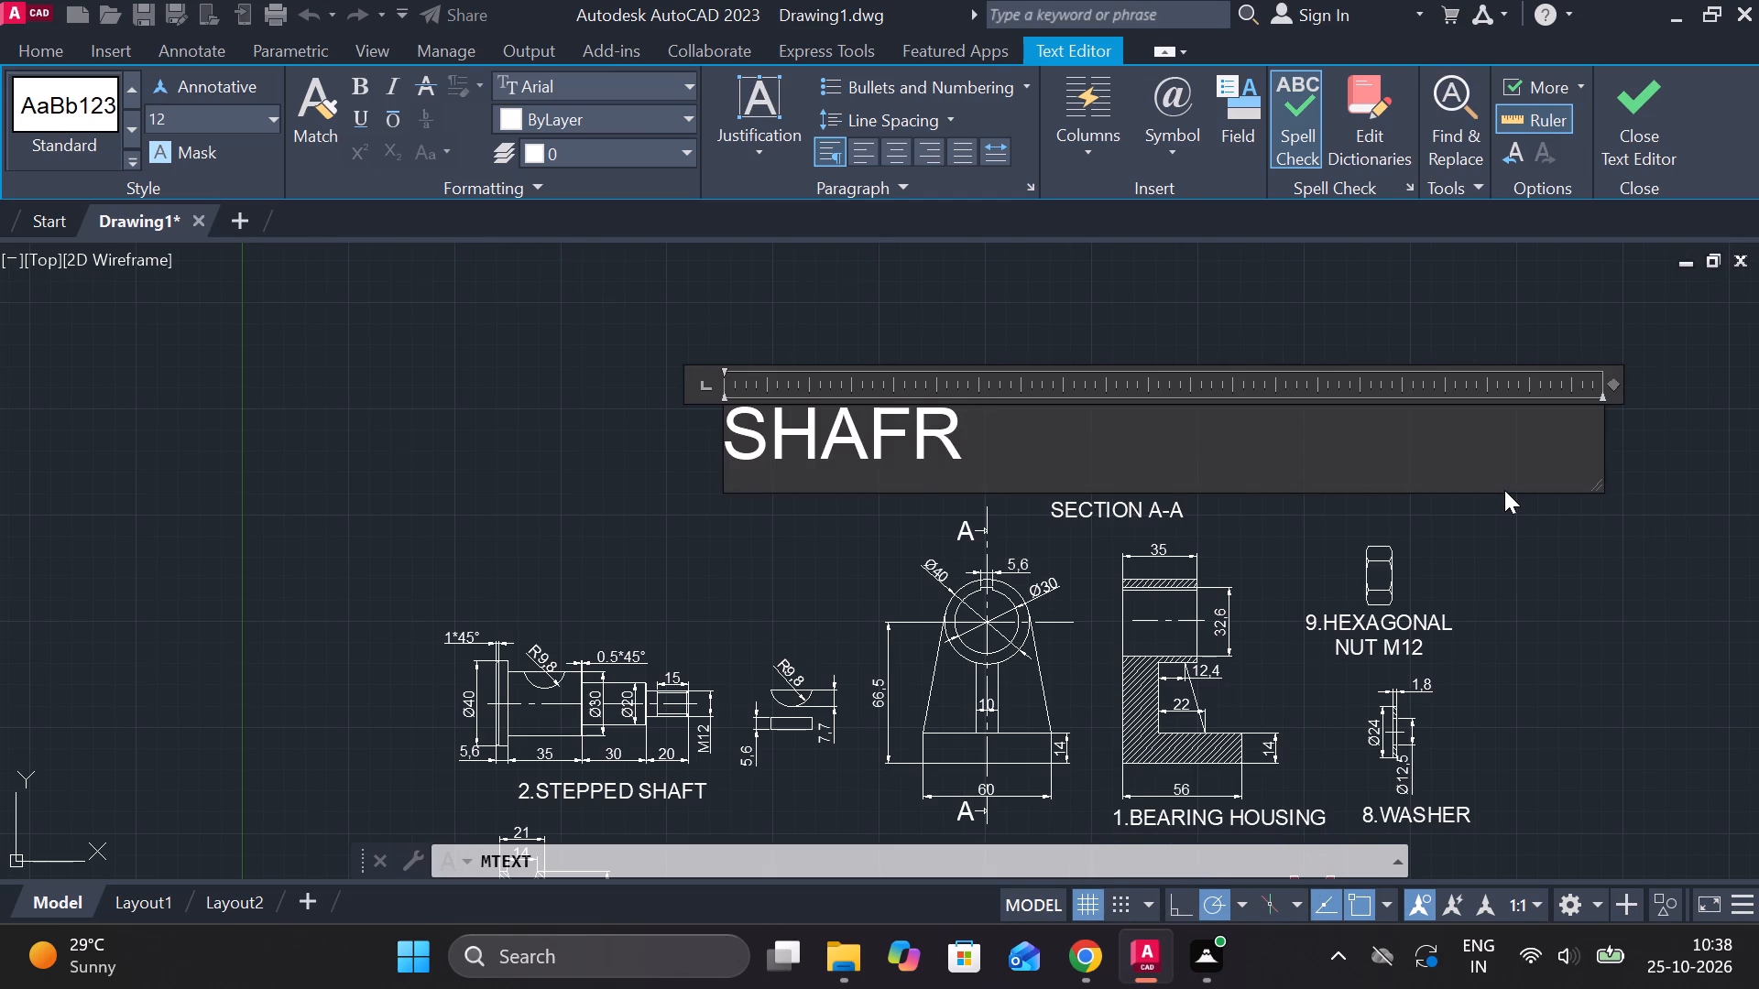
key(BackSpace)
text(T AND PULLEY BEARING)
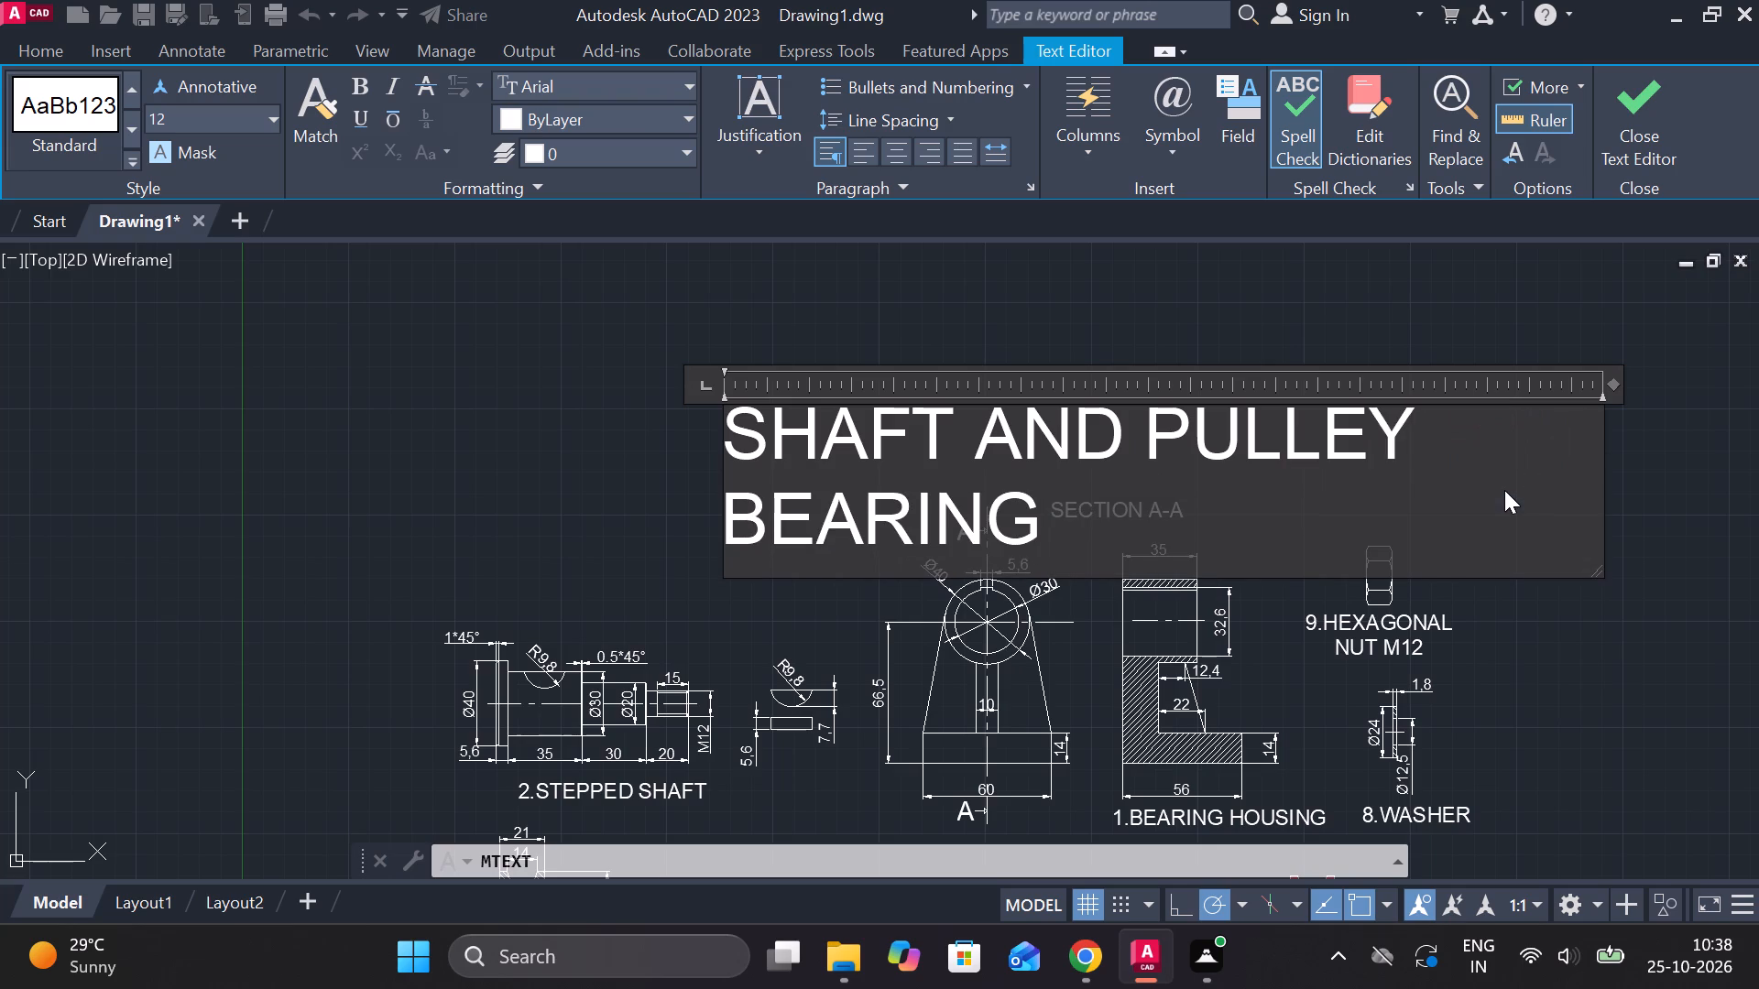
key(space)
text(ASSEMBLY)
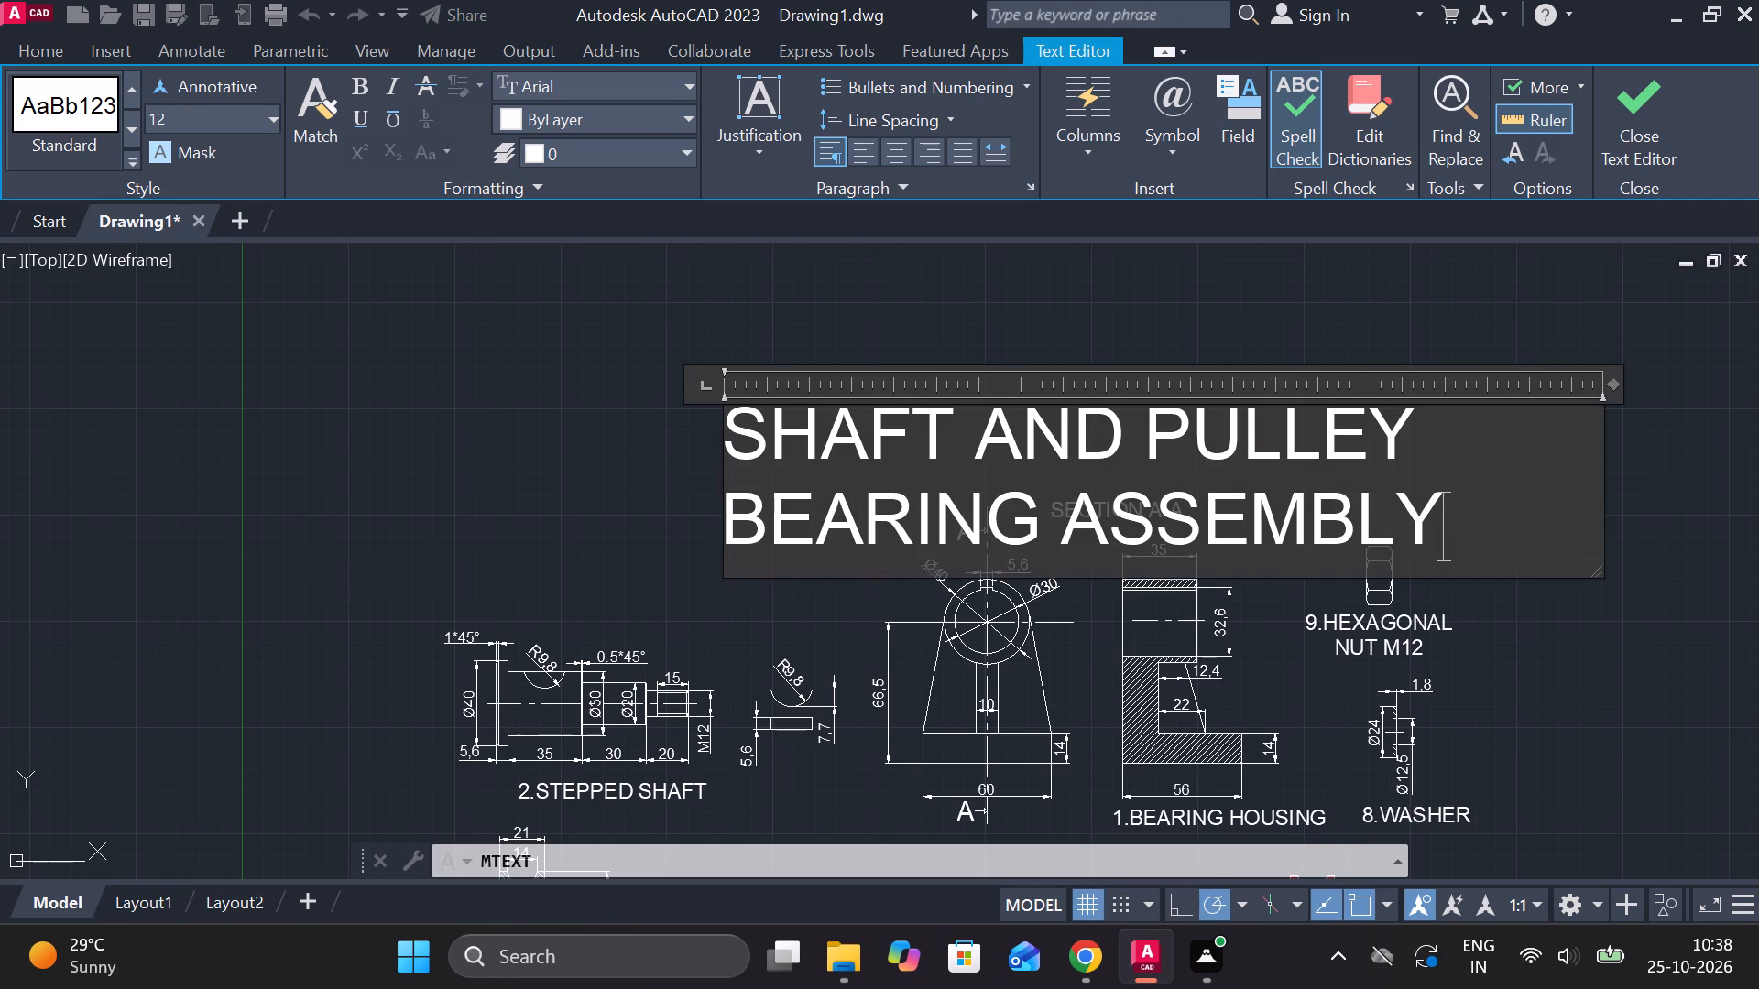
Insert "SUPPORT" before "ASSEMBLY" in the title, centre the text and finish editing.
click(1065, 509)
text(SUPPORT)
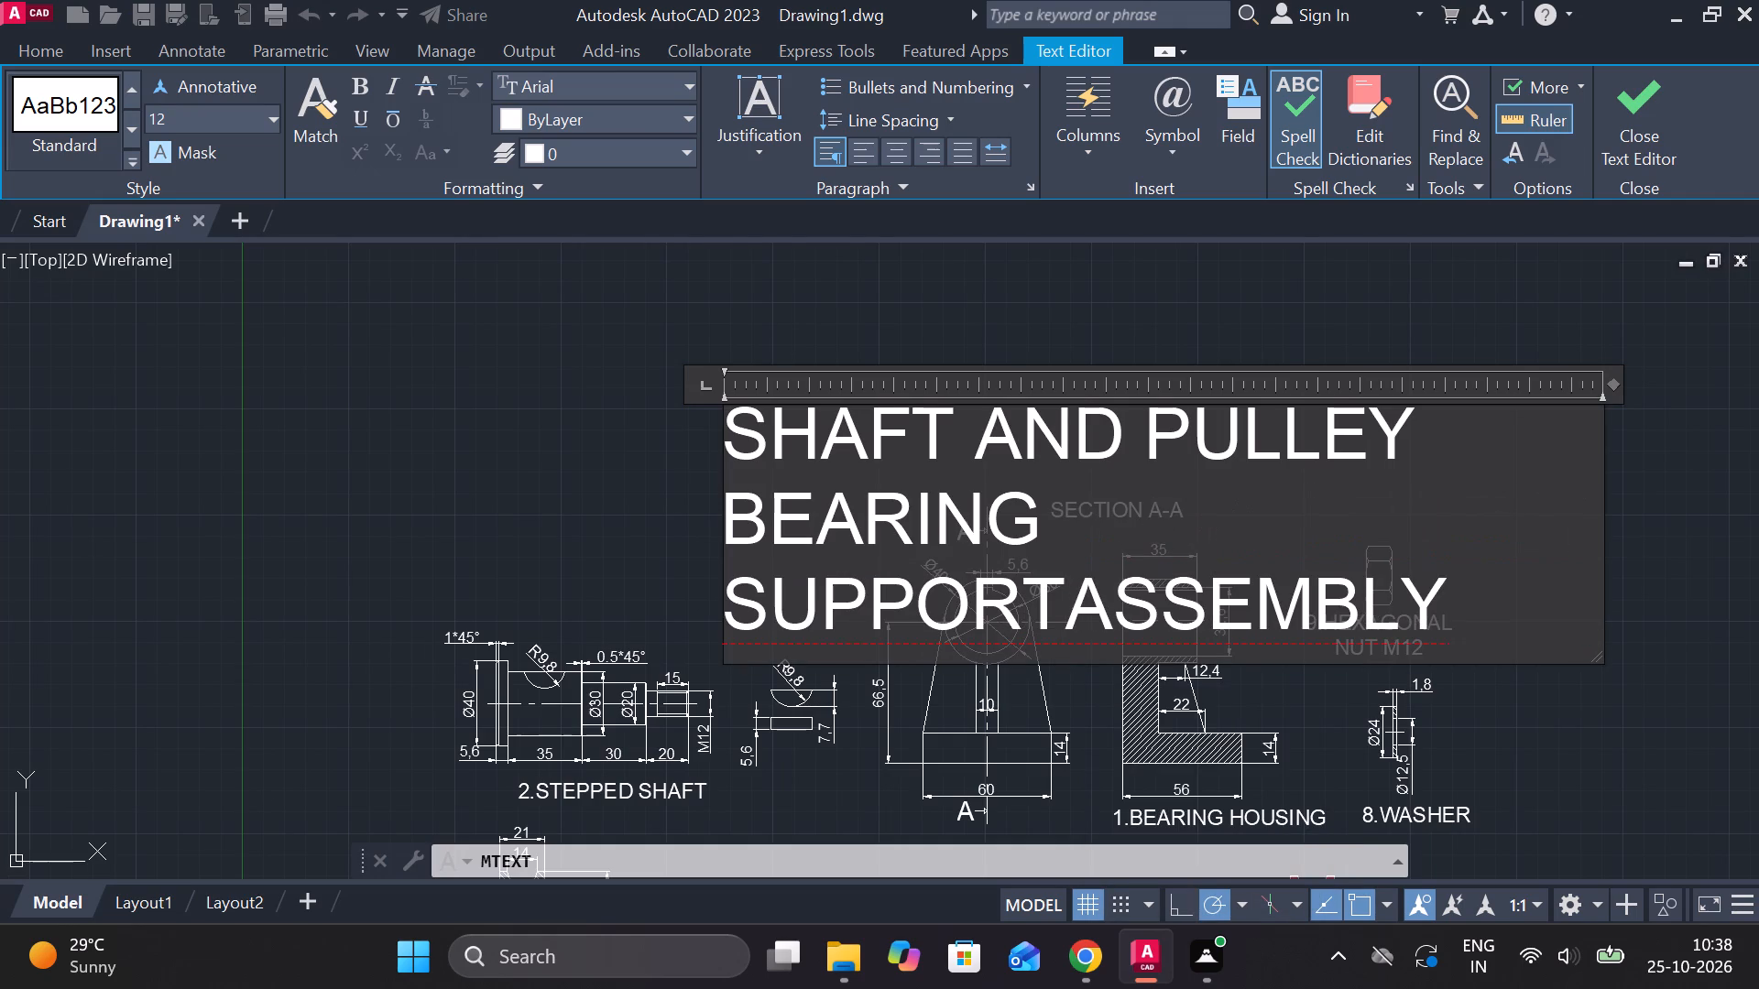
key(space)
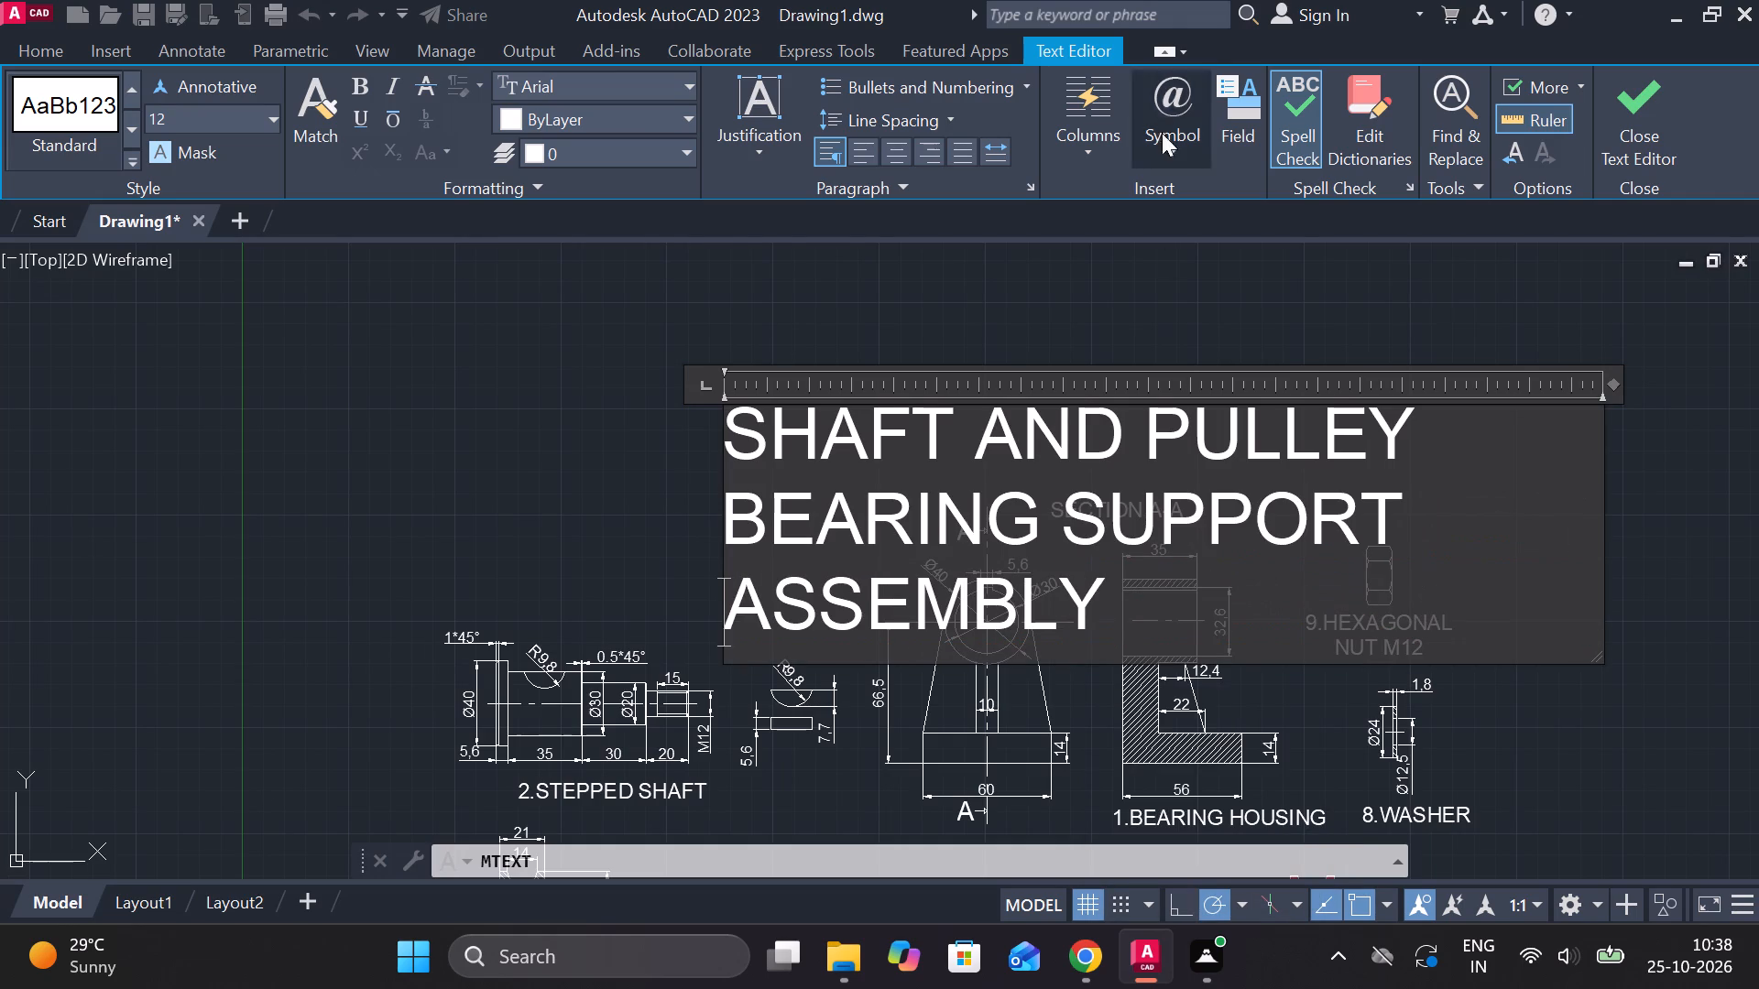
click(885, 158)
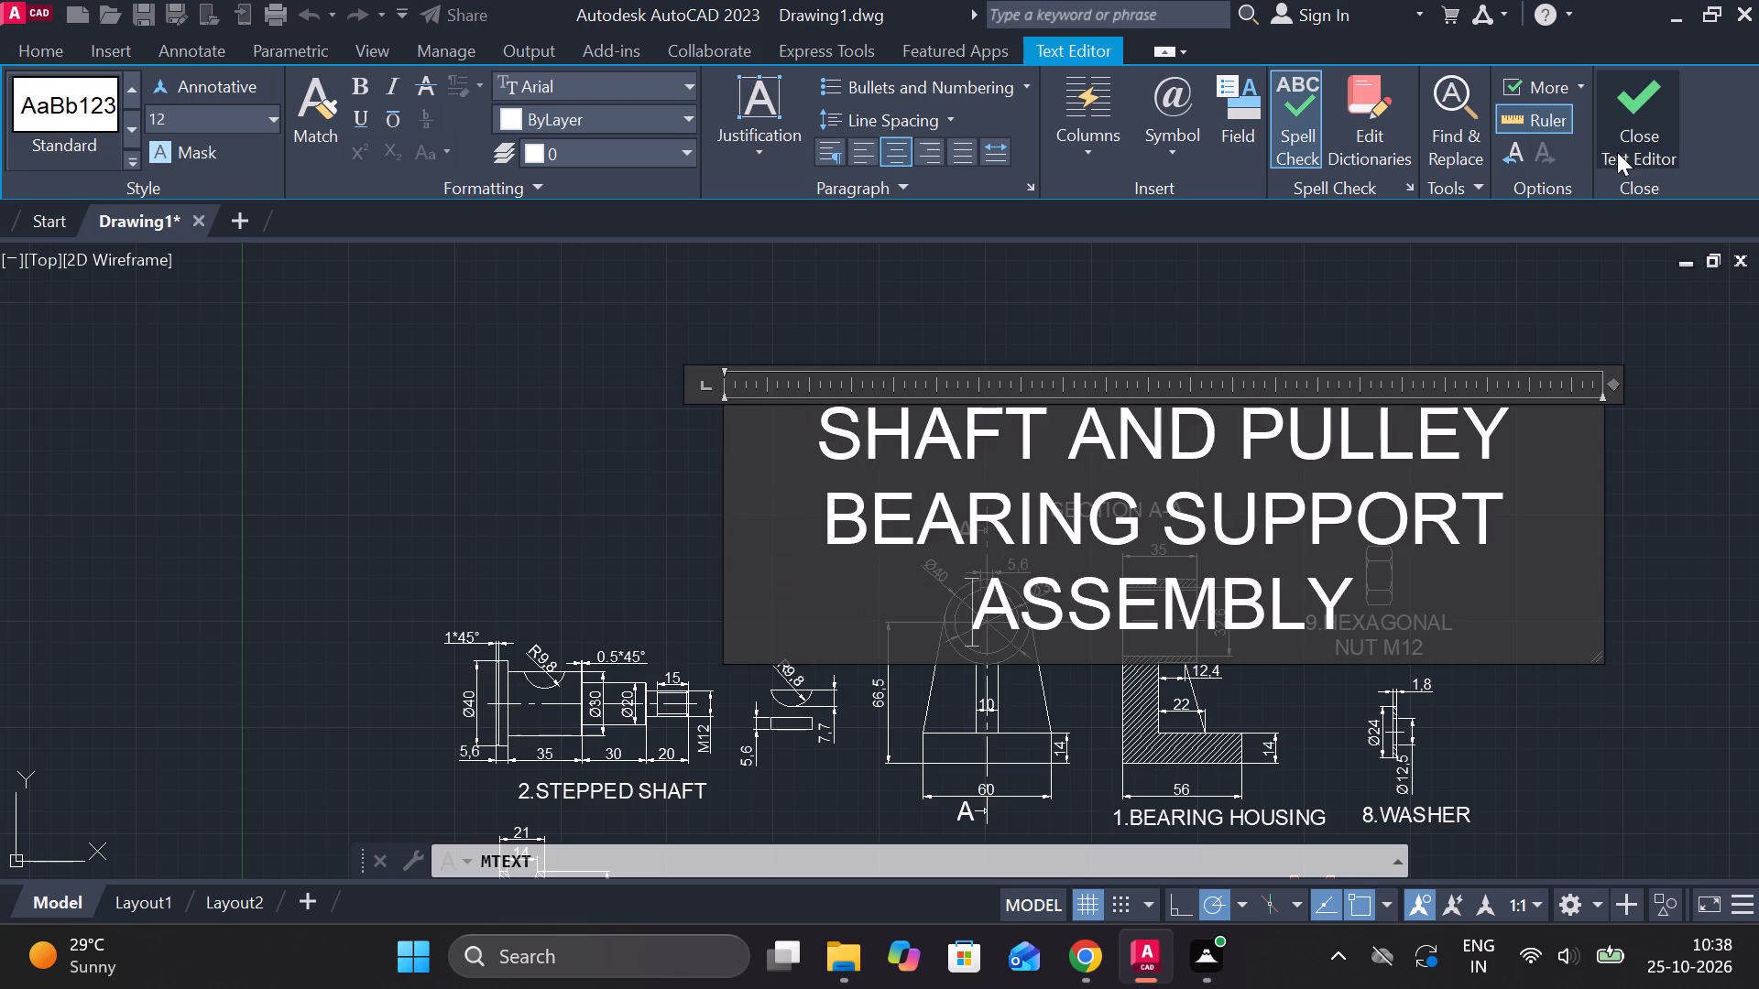
click(1611, 146)
Set the text height of the whole assembly title to 10.
scroll(1309, 547, down, 1)
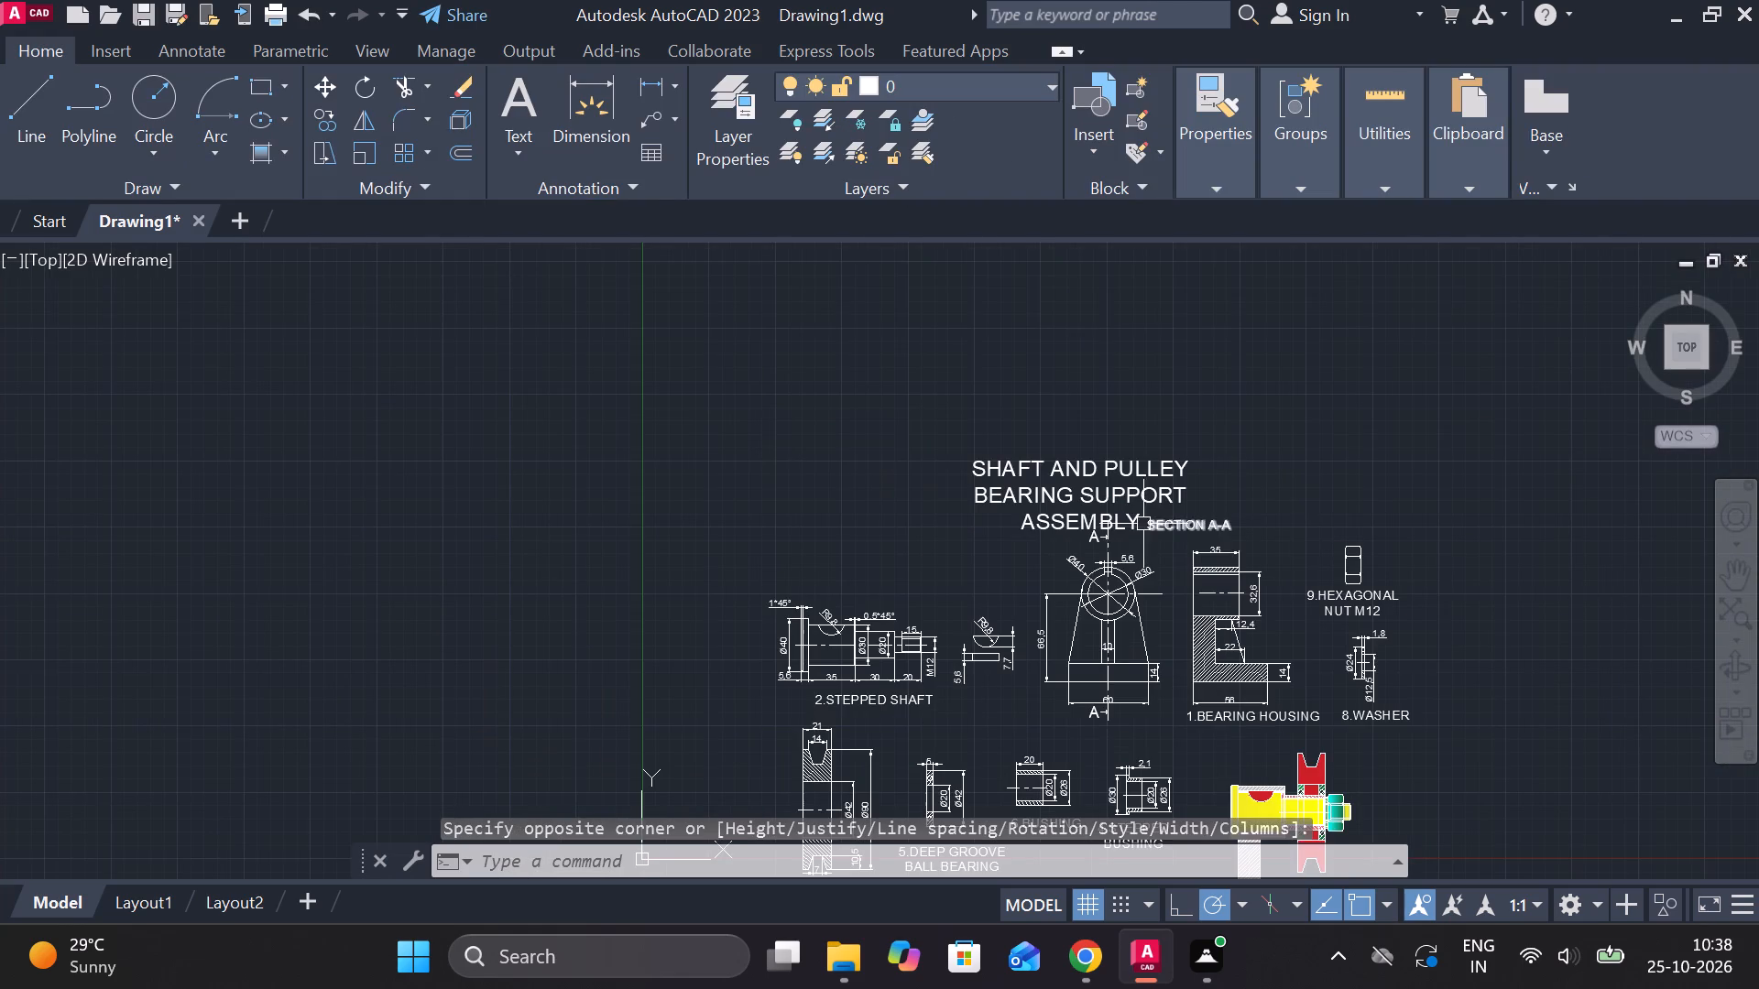
double_click(1099, 504)
scroll(1099, 504, up, 2)
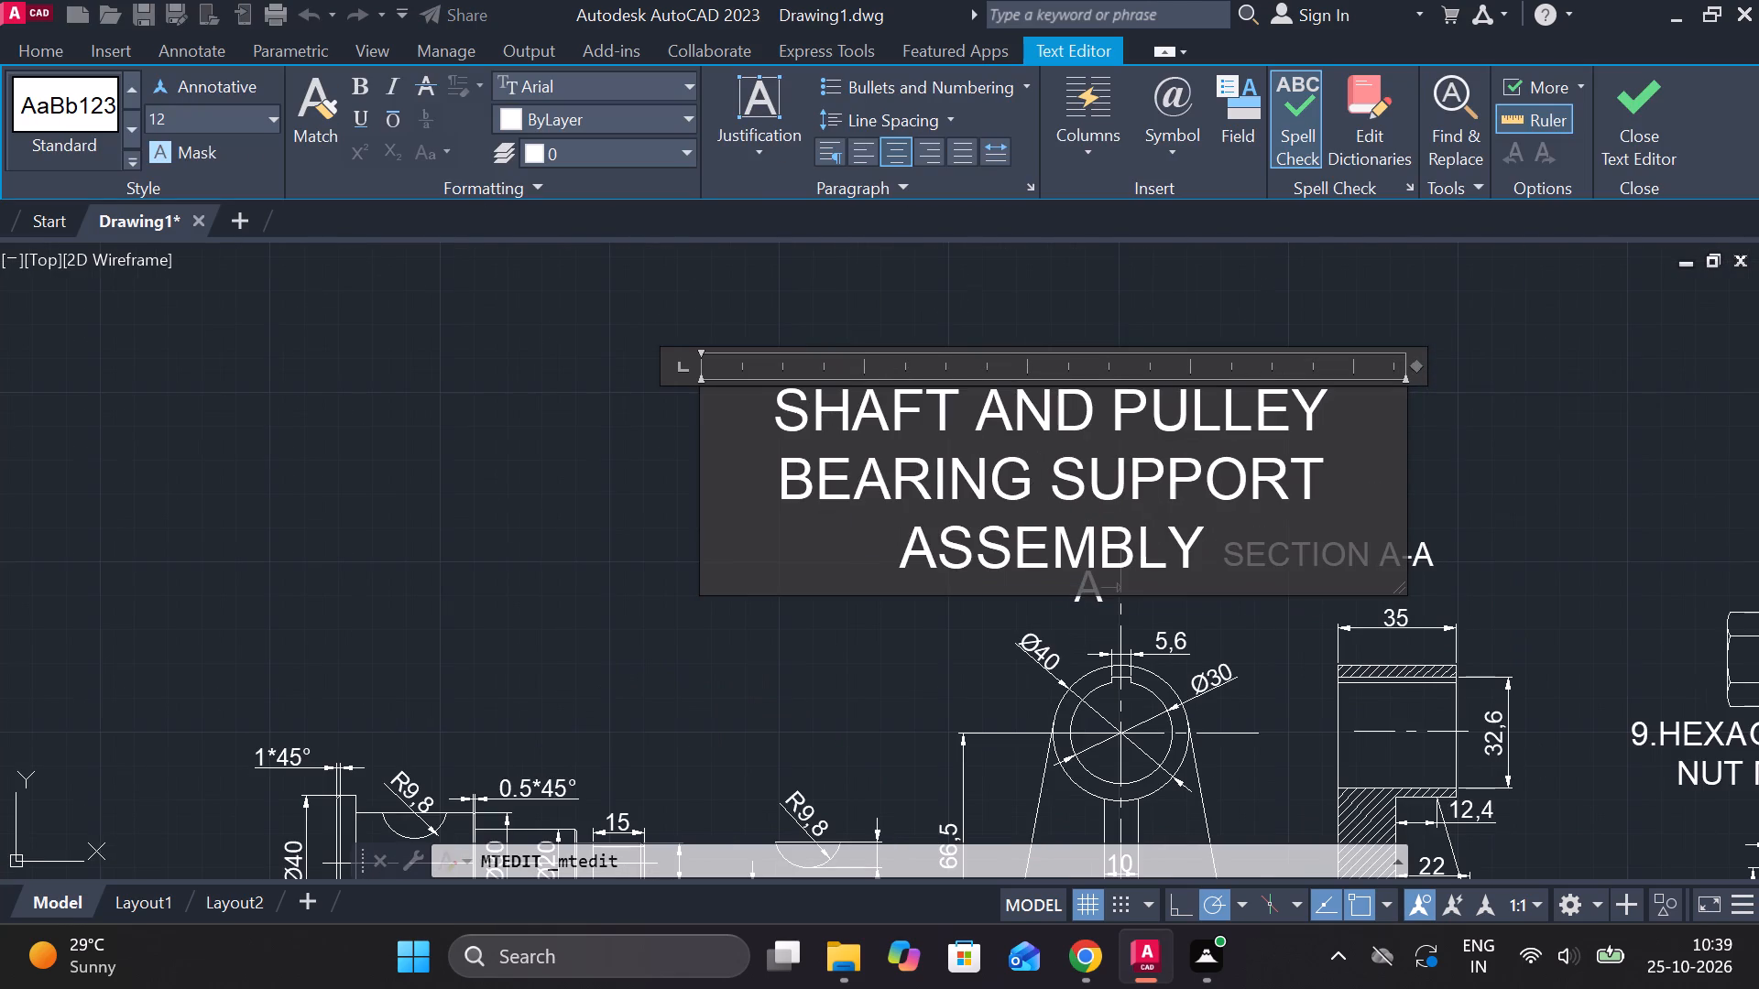
drag(1196, 546, 764, 412)
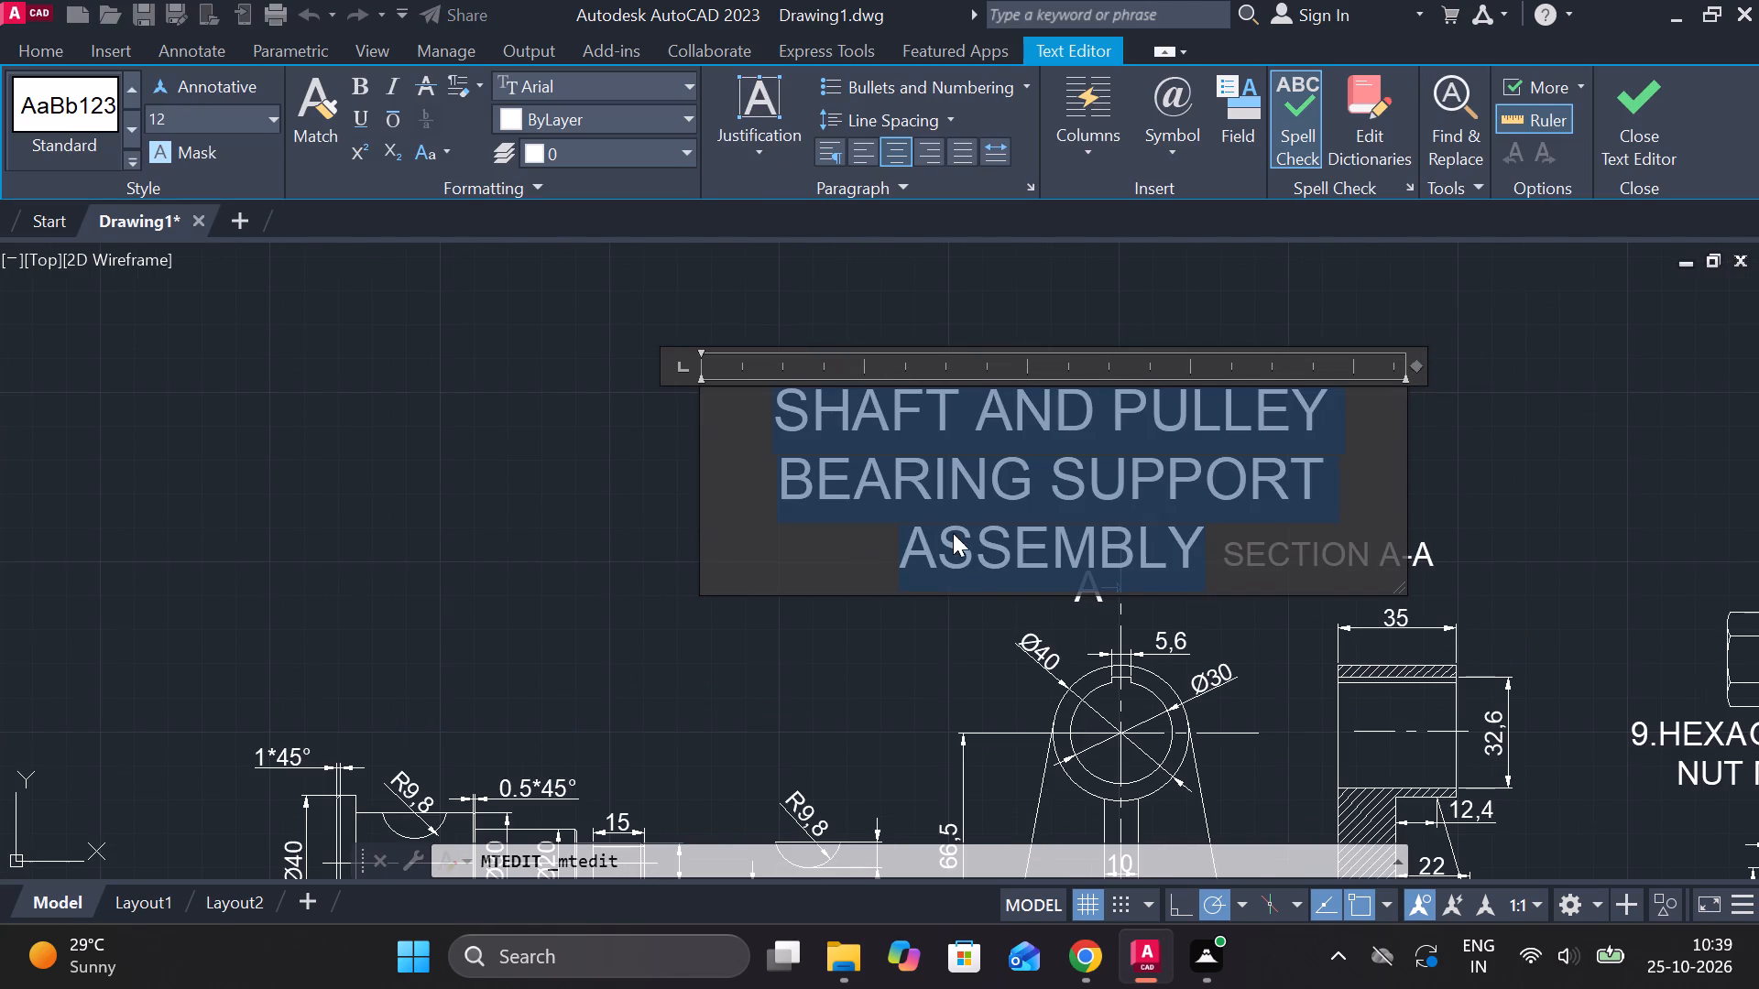
click(222, 108)
text(10)
key(Return)
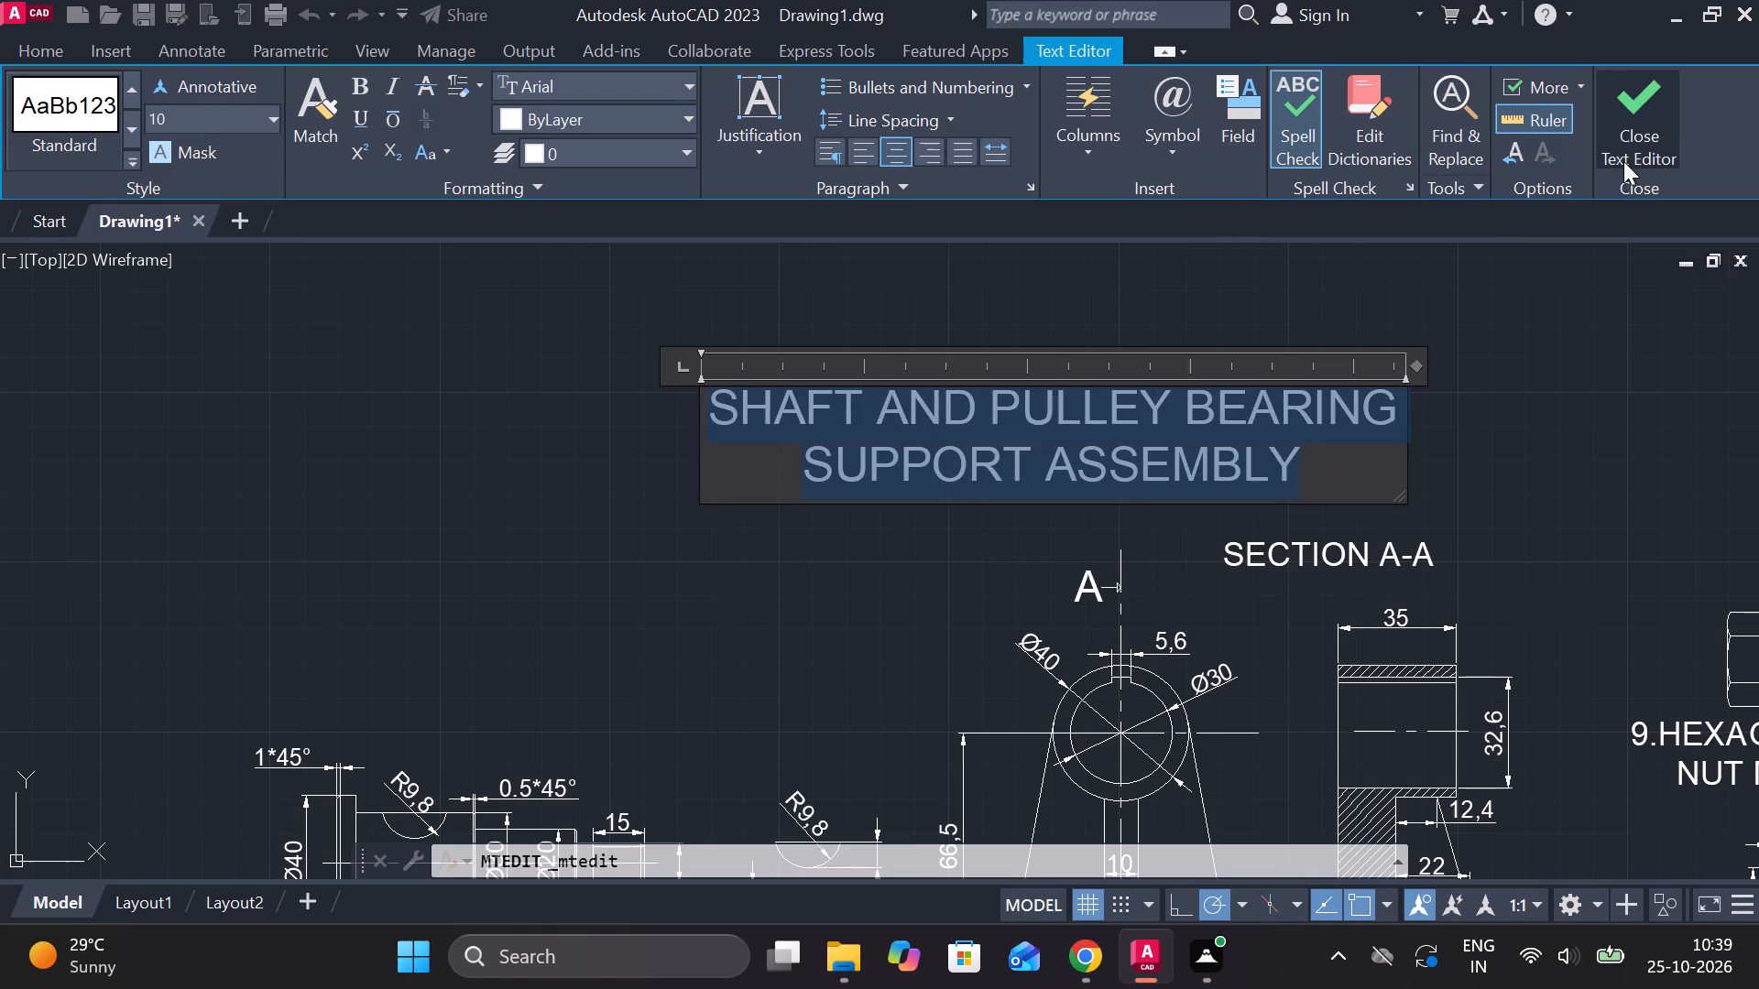
click(1623, 142)
Widen the assembly title's text box so that the whole title fits on a single line.
scroll(1241, 405, down, 2)
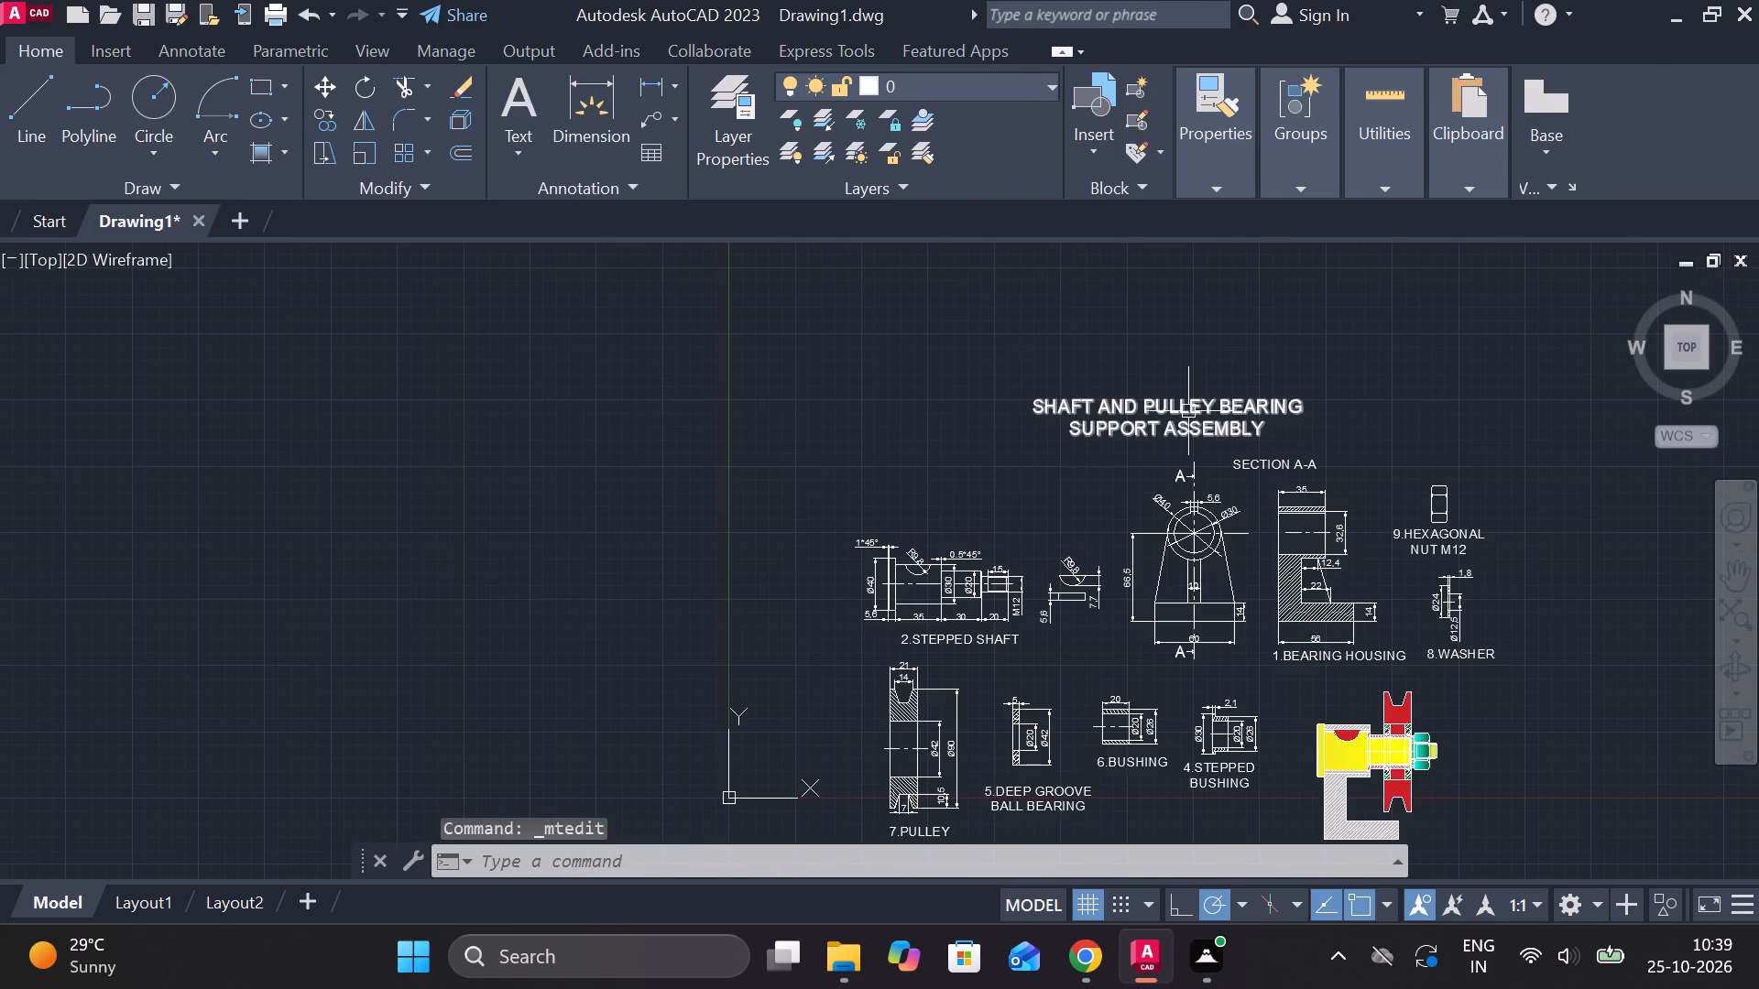
scroll(1188, 411, up, 1)
click(1188, 411)
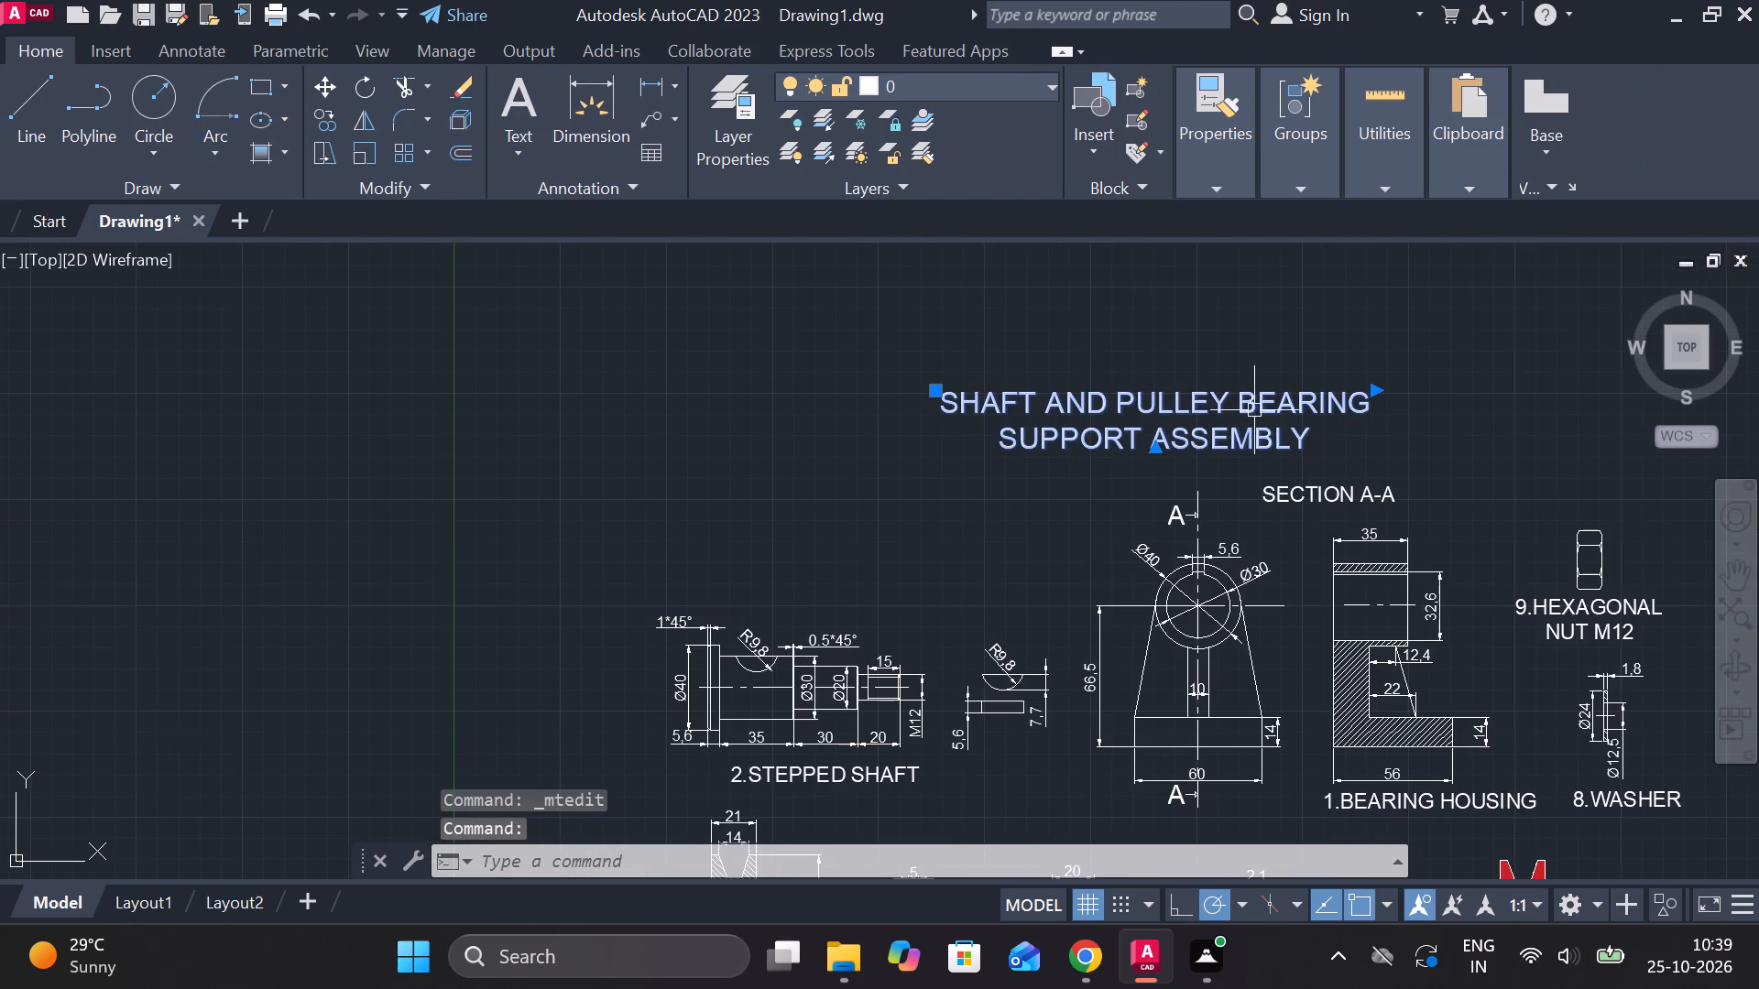
click(1374, 388)
middle_drag(1481, 393, 910, 484)
click(1191, 463)
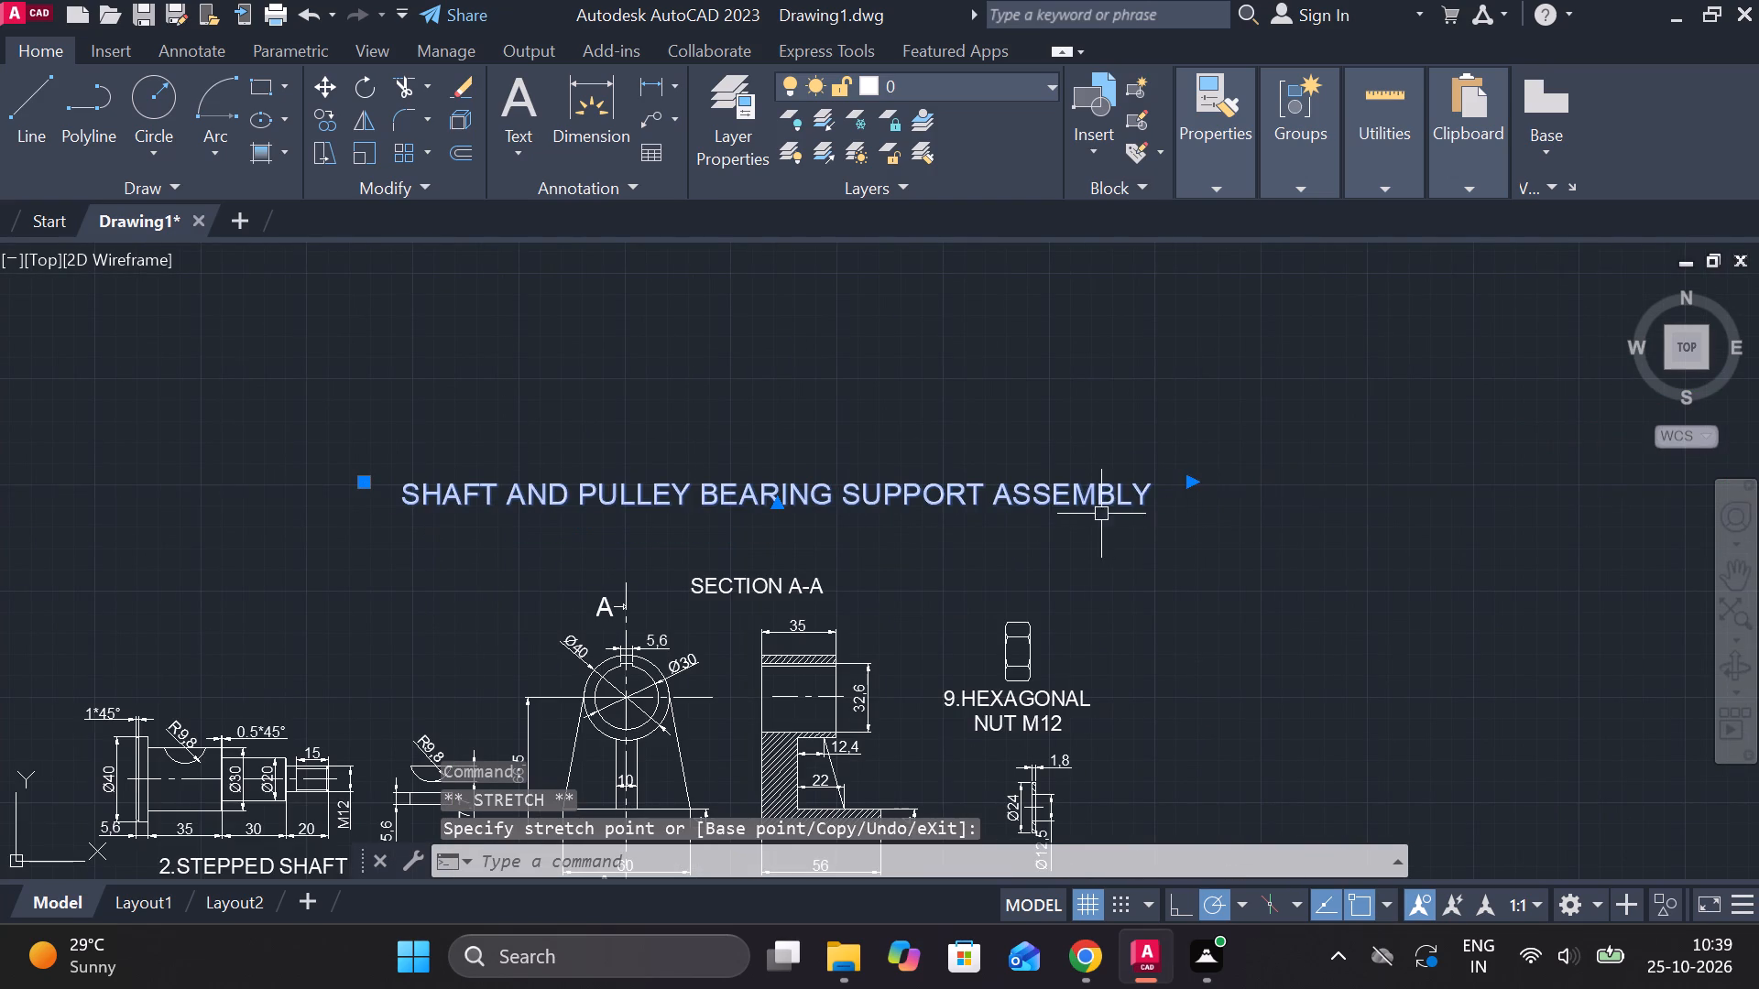
scroll(1092, 516, down, 2)
key(Escape)
Move the assembly title down and to the left so it sits closer above the part views.
click(985, 507)
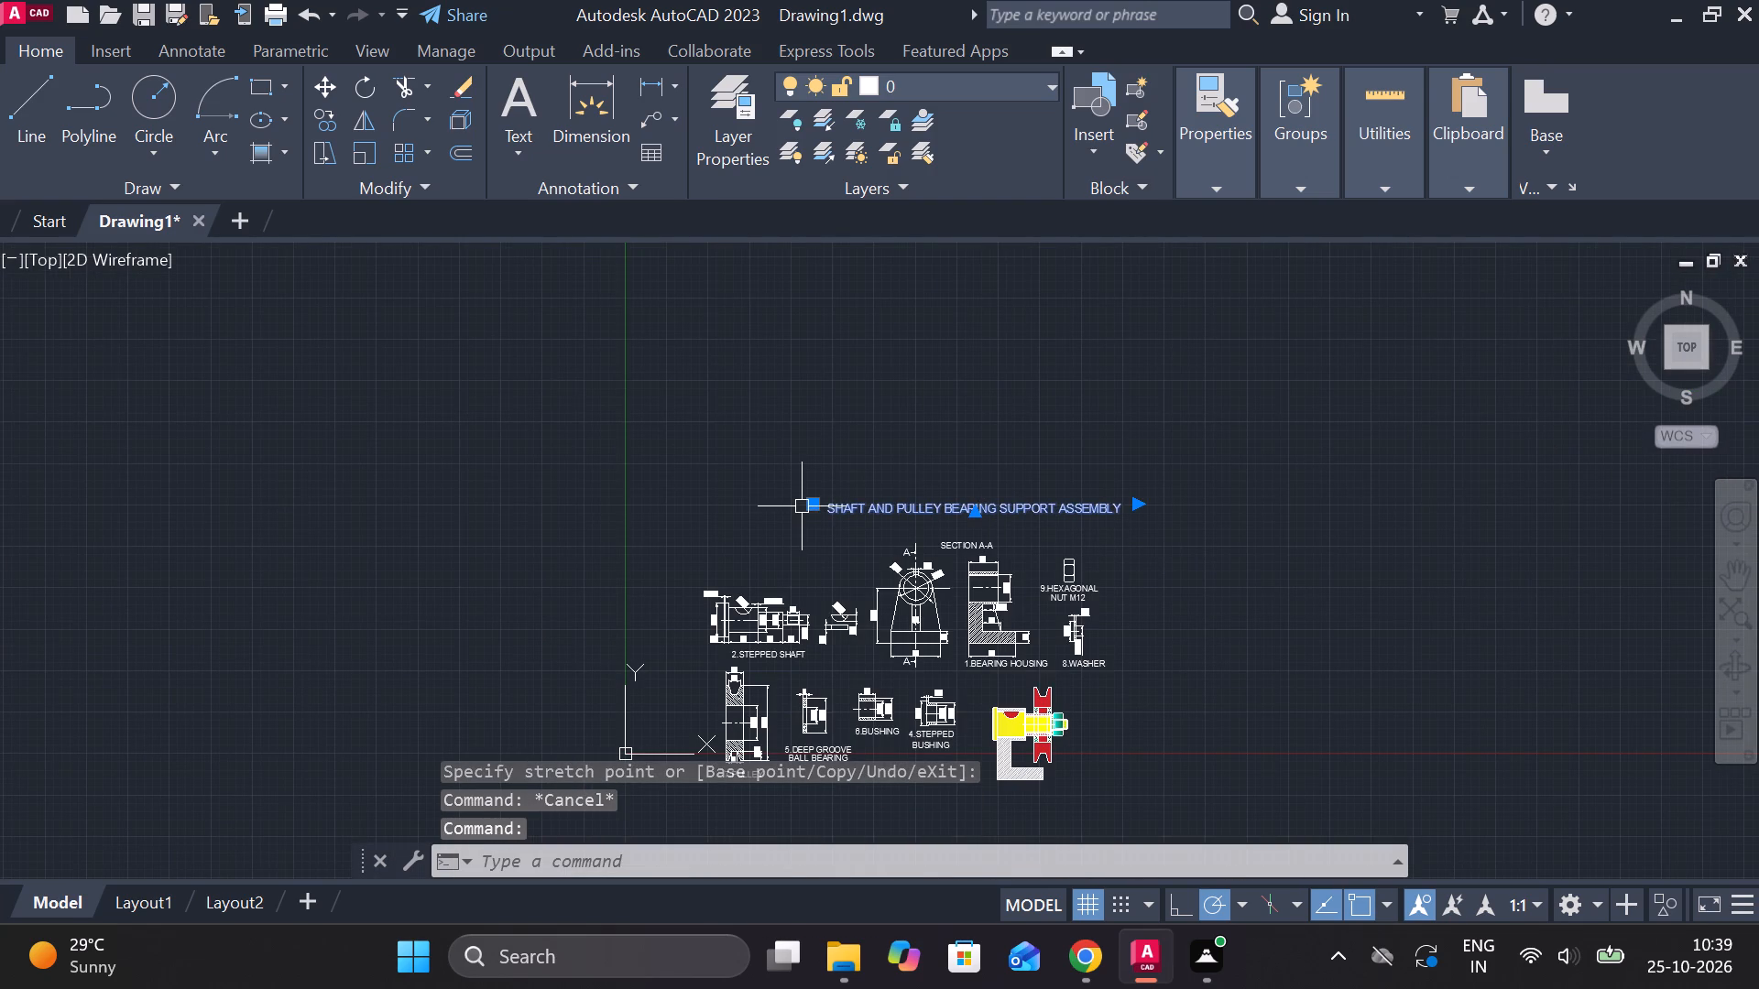
click(815, 501)
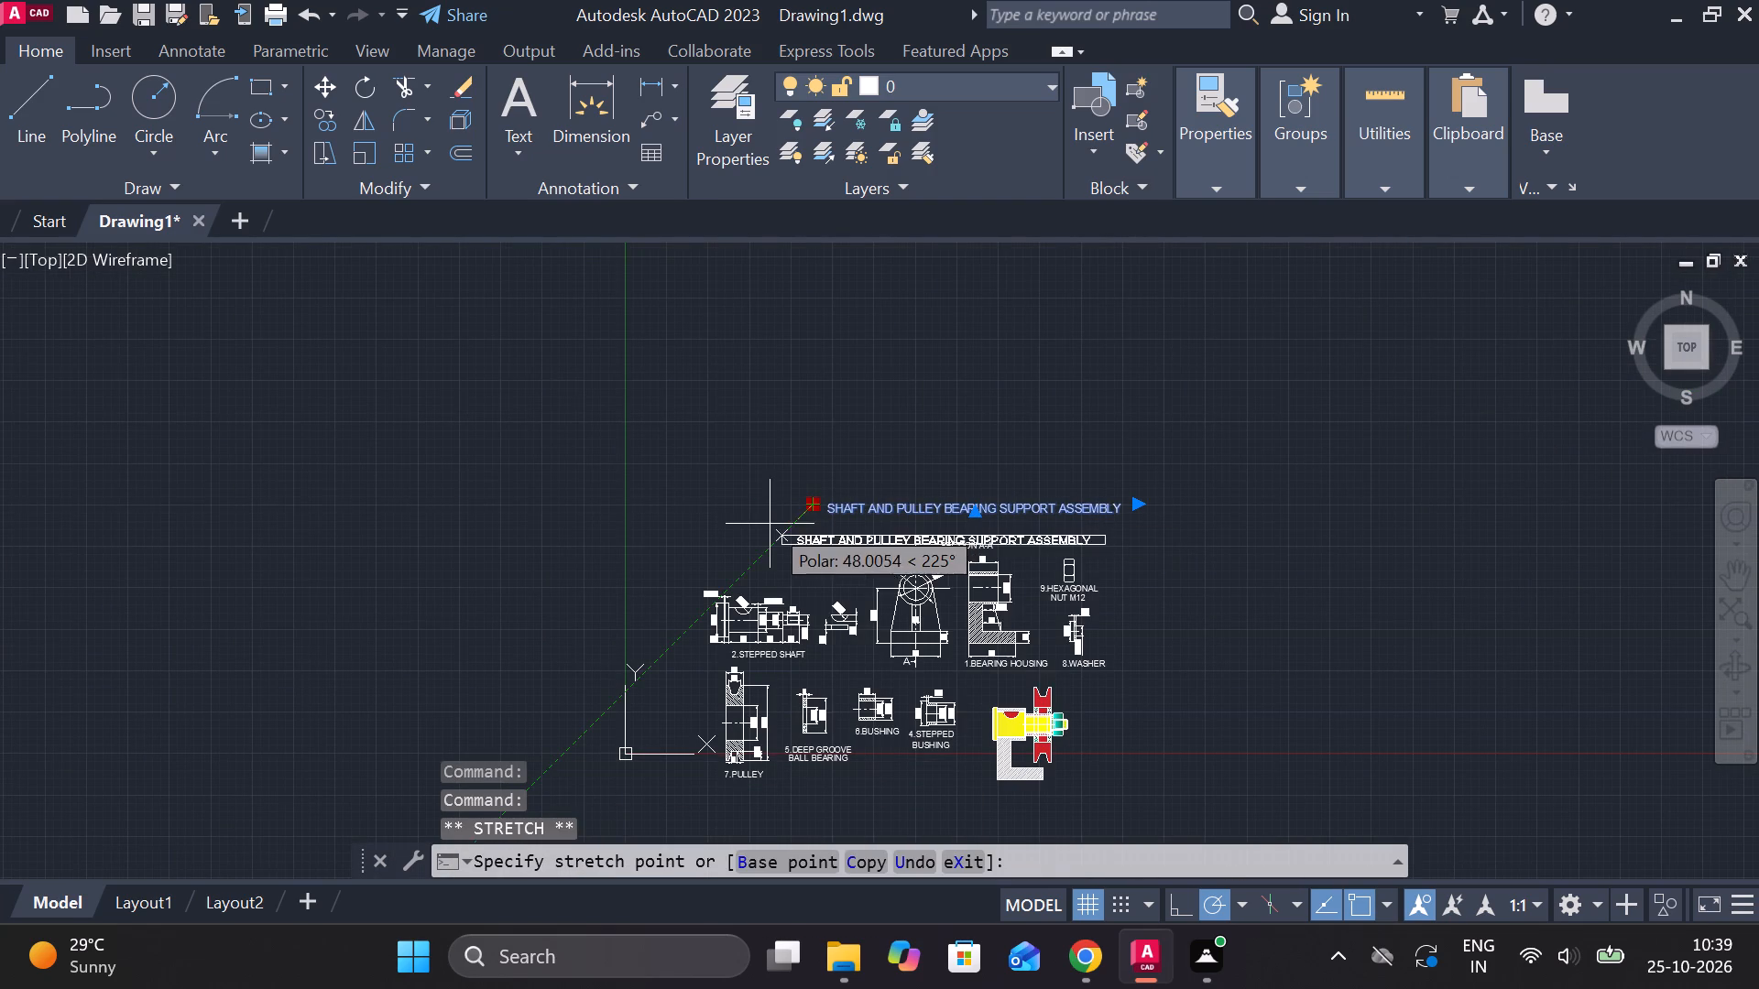
scroll(767, 527, up, 3)
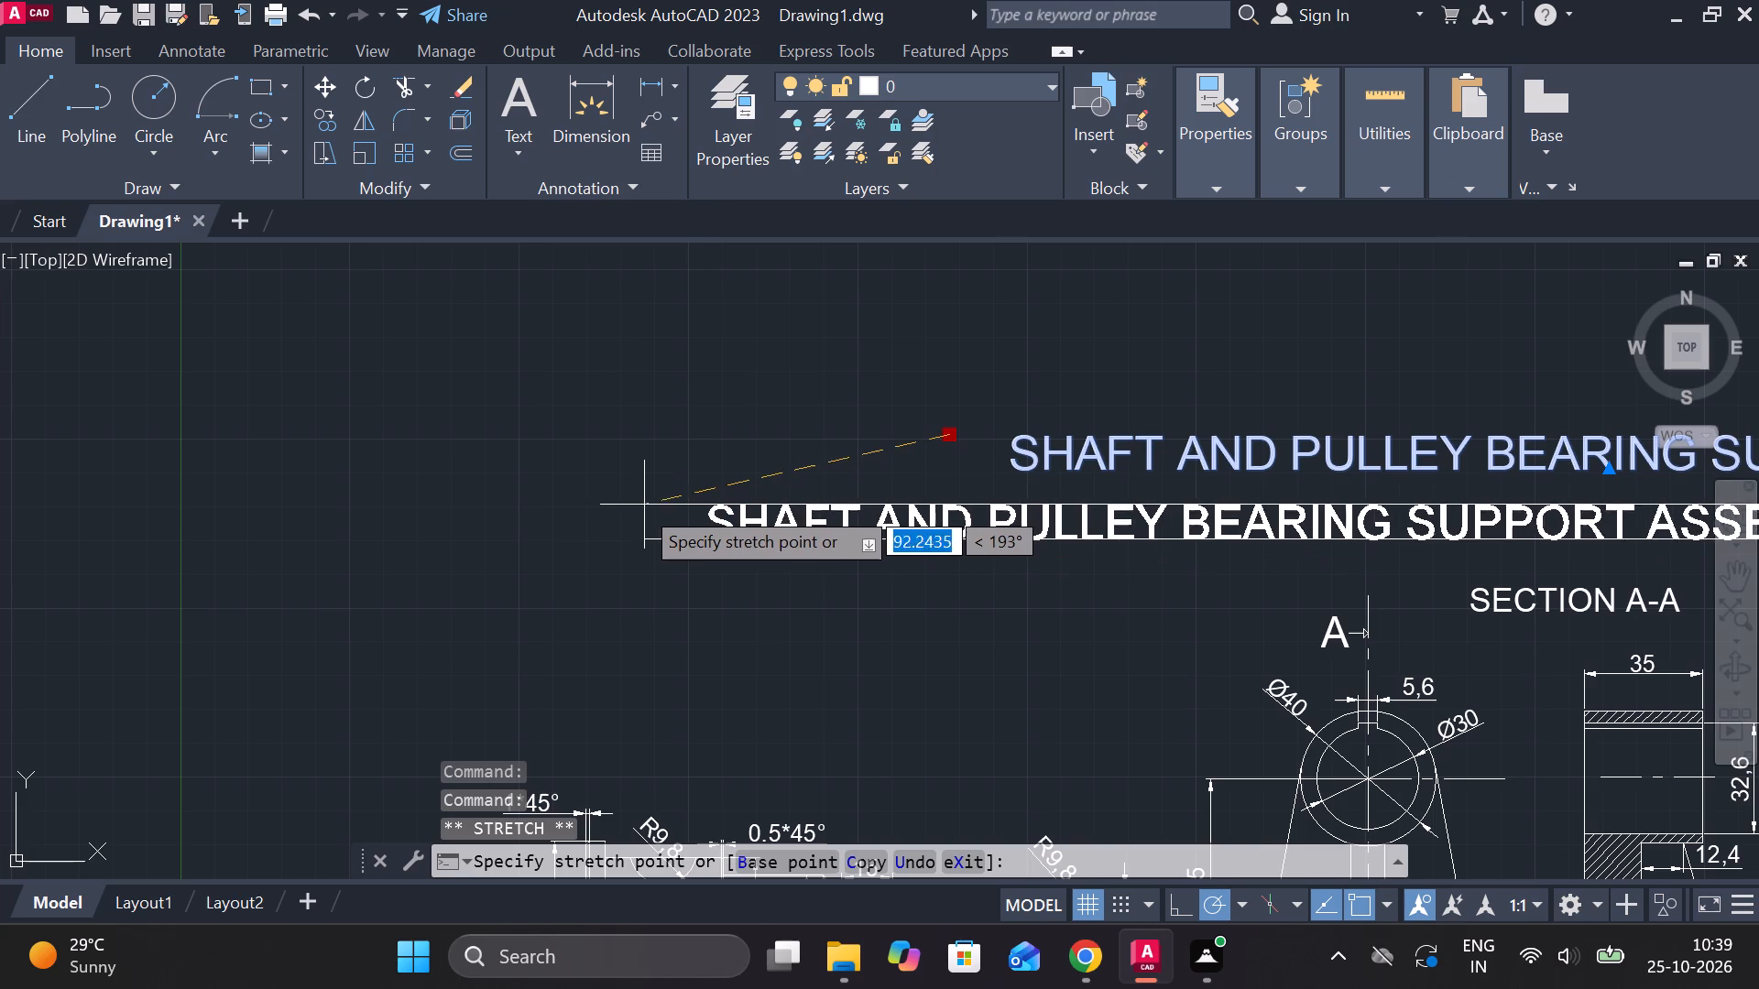
click(586, 505)
scroll(666, 515, down, 2)
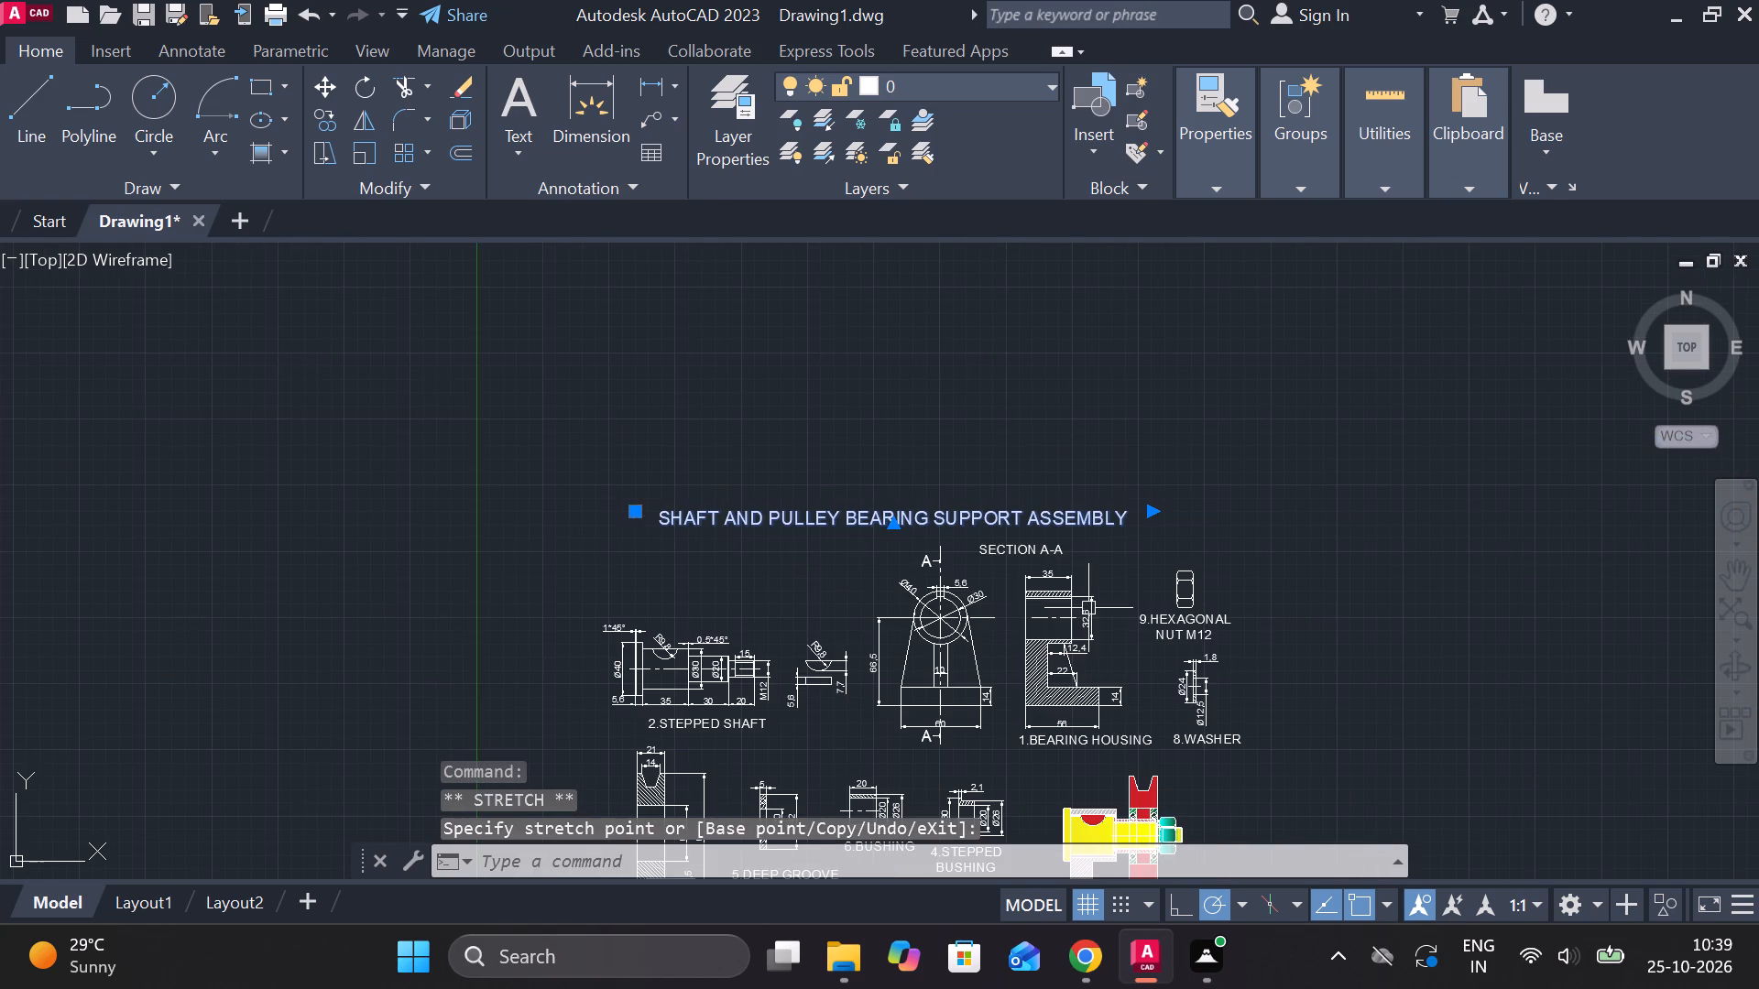
key(Escape)
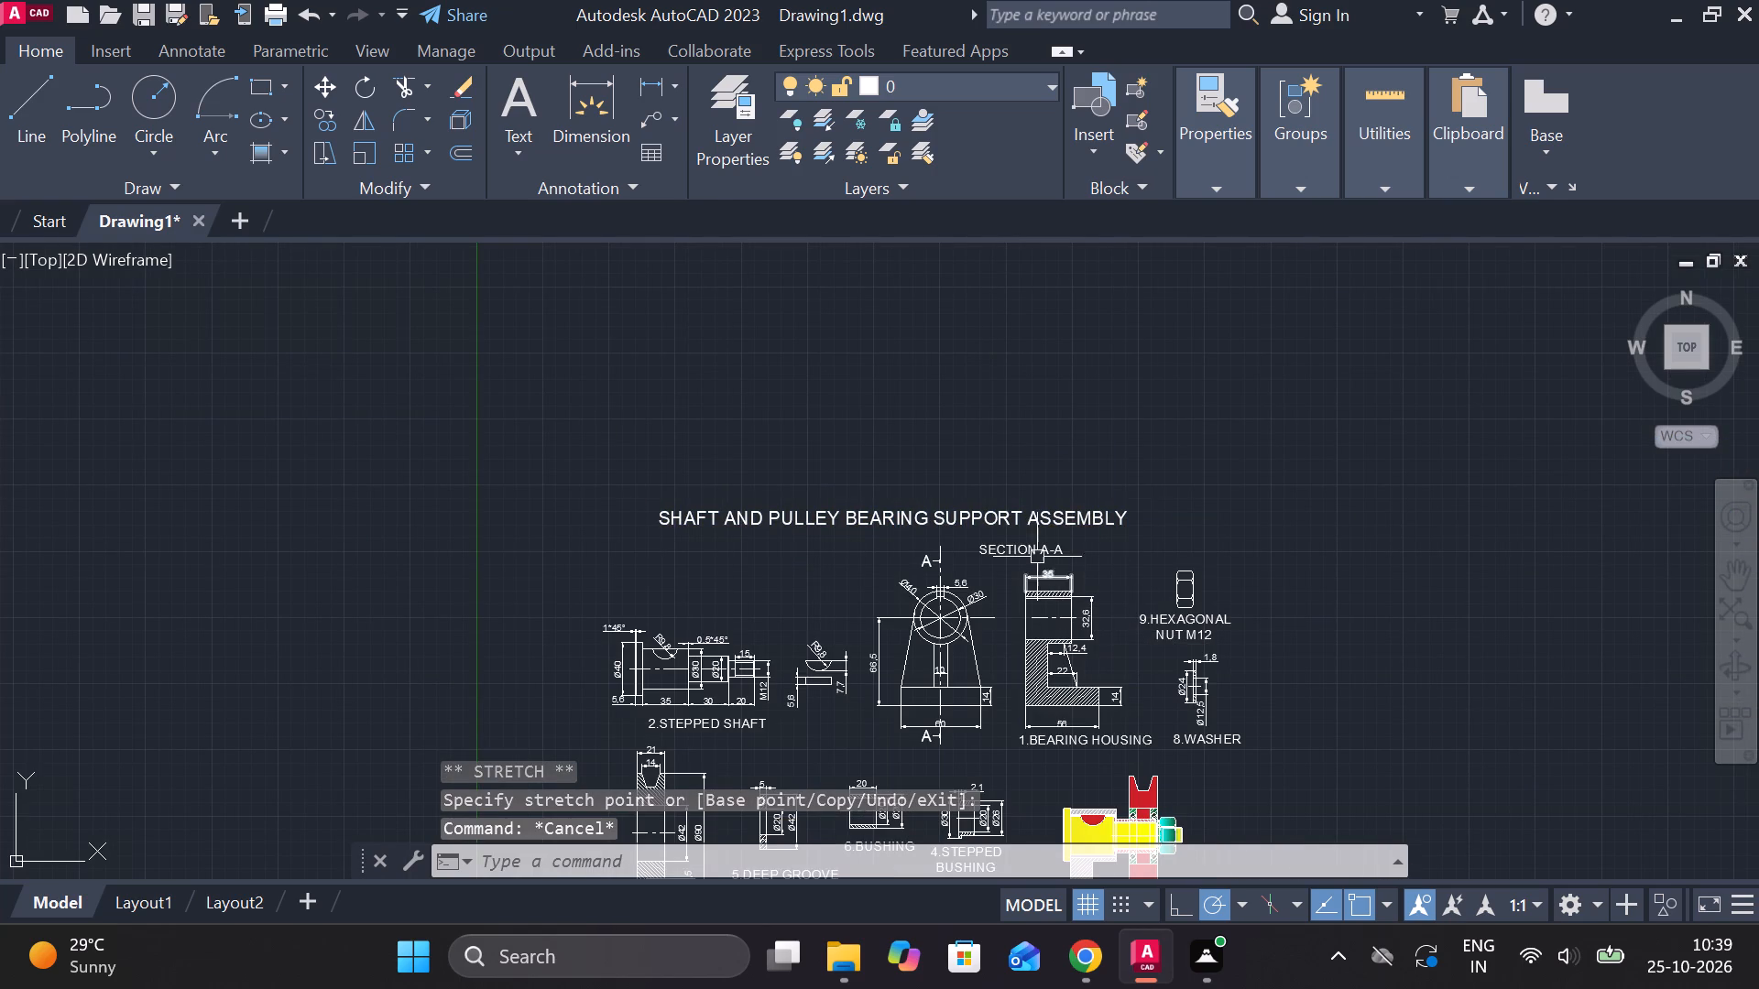
Extend the title's text box slightly to the right to shift the centred title over the part views.
click(1031, 513)
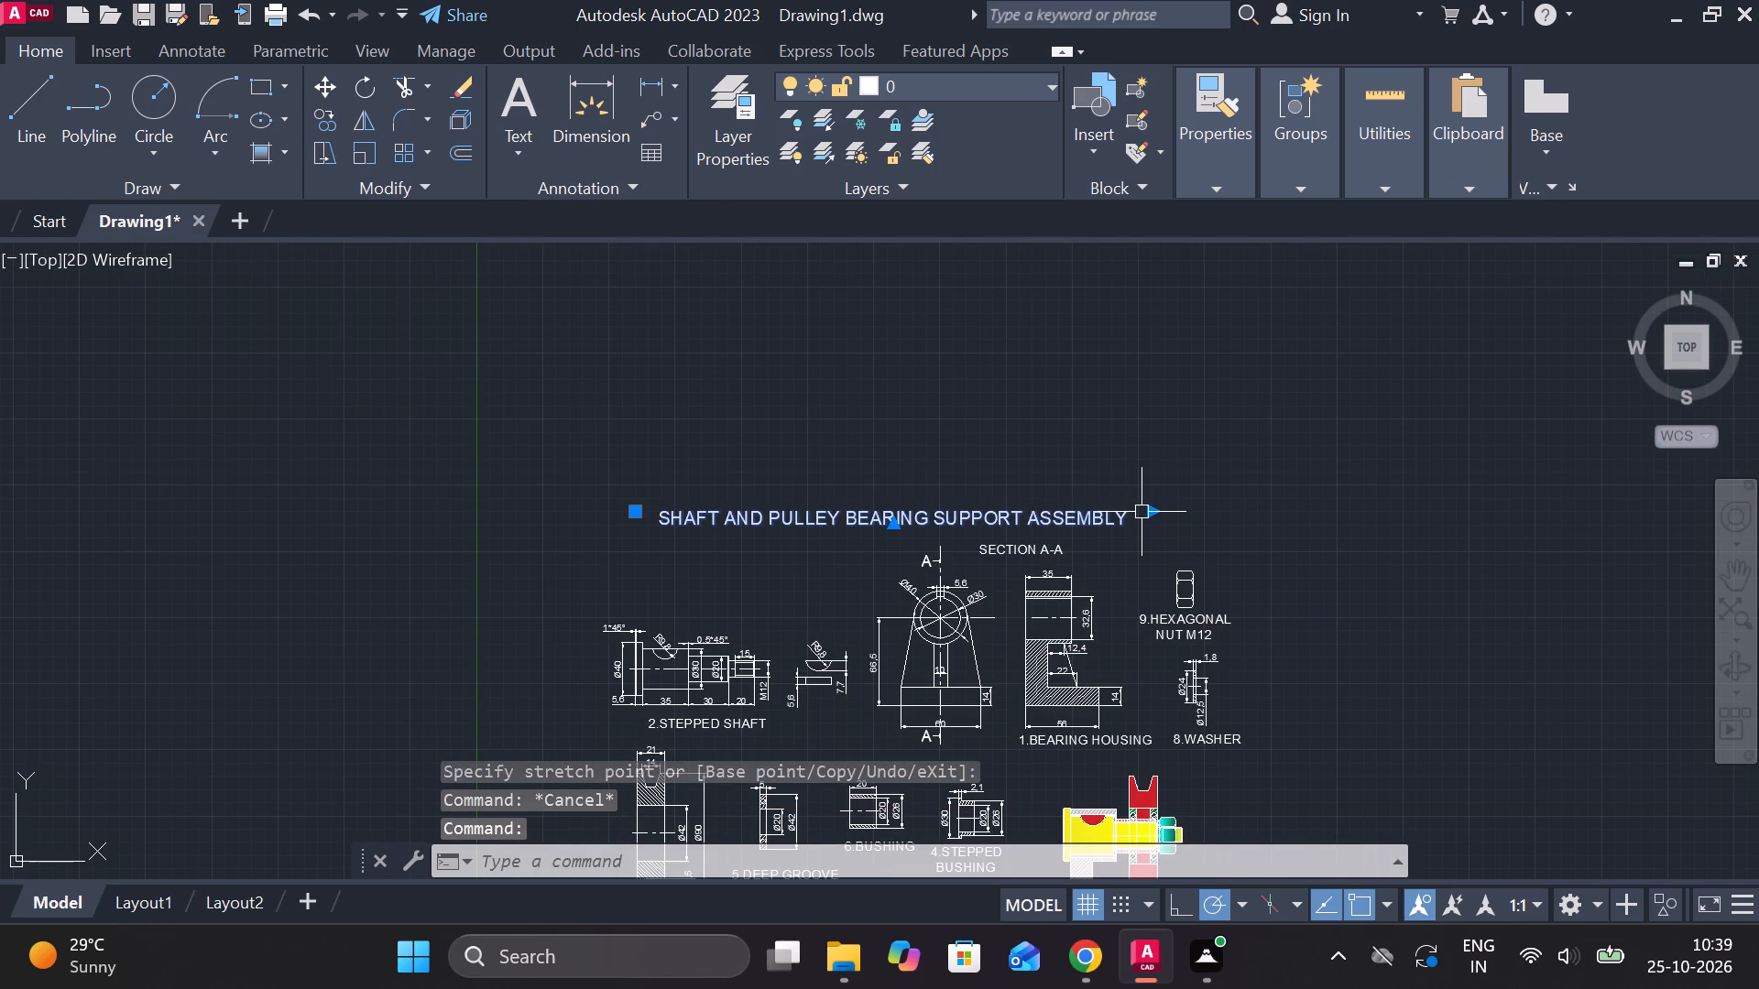
click(1148, 512)
click(1198, 510)
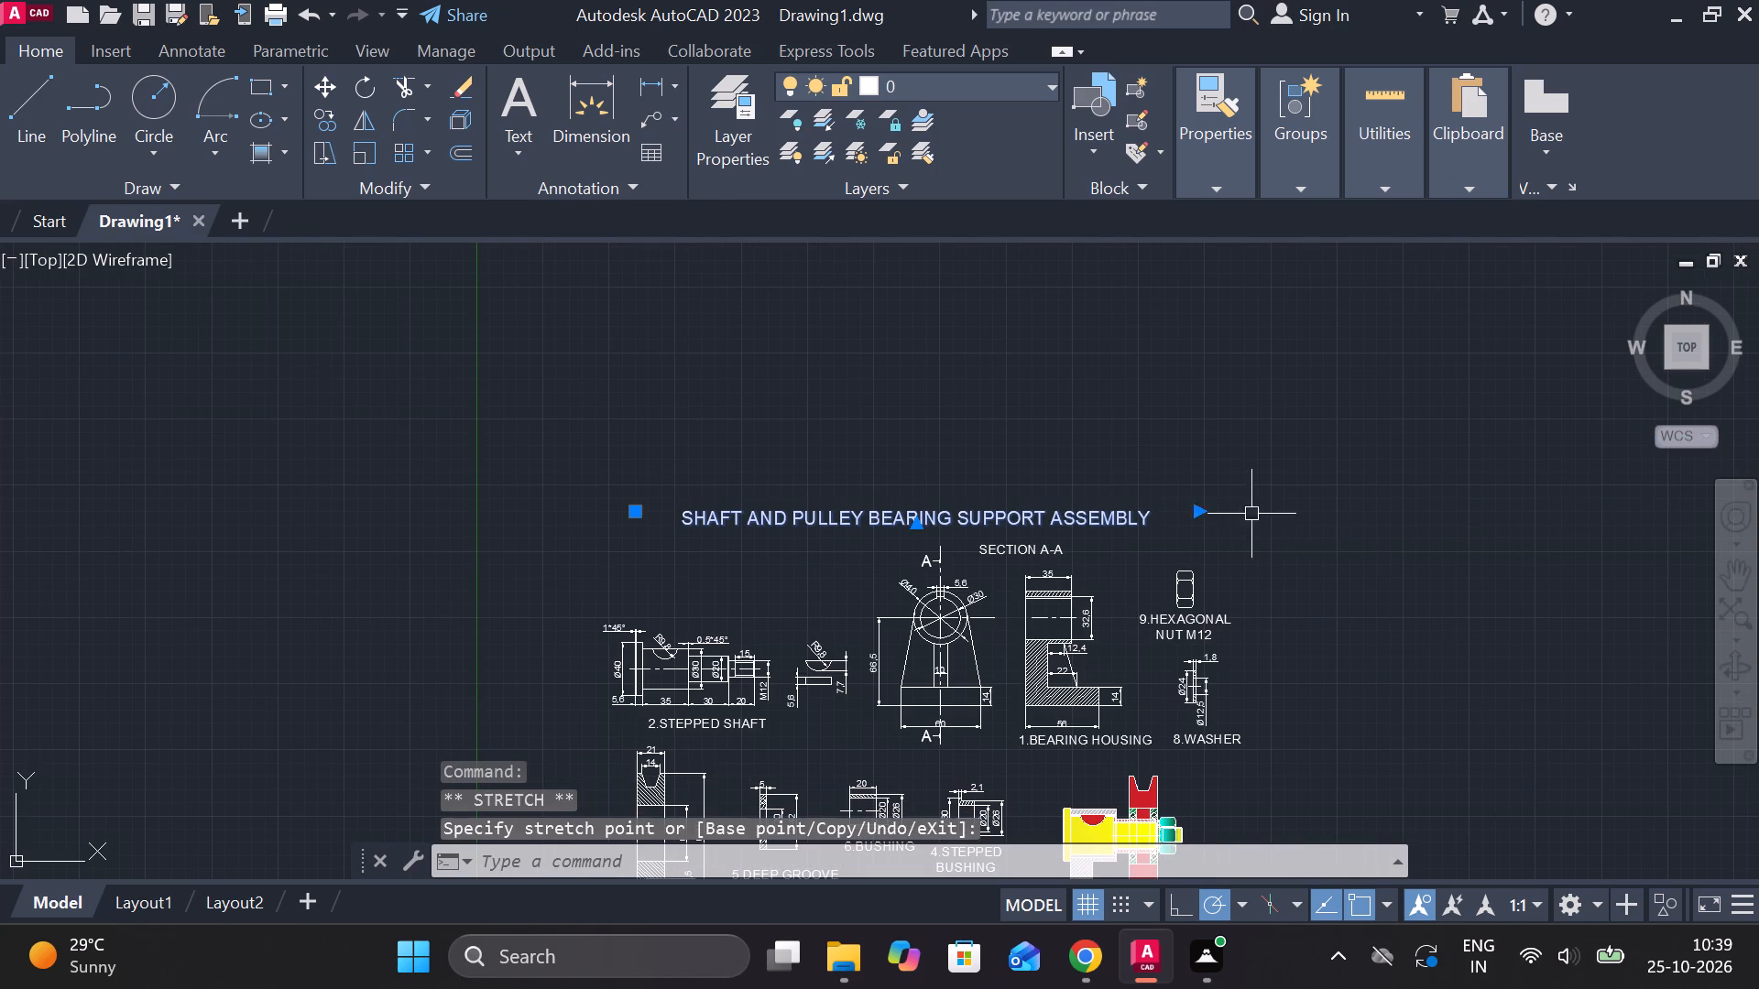
key(Escape)
Draw a rectangular border about 600 by 430 around the title, all part views and the coloured assembly.
scroll(1346, 568, down, 1)
middle_drag(1335, 605, 1281, 472)
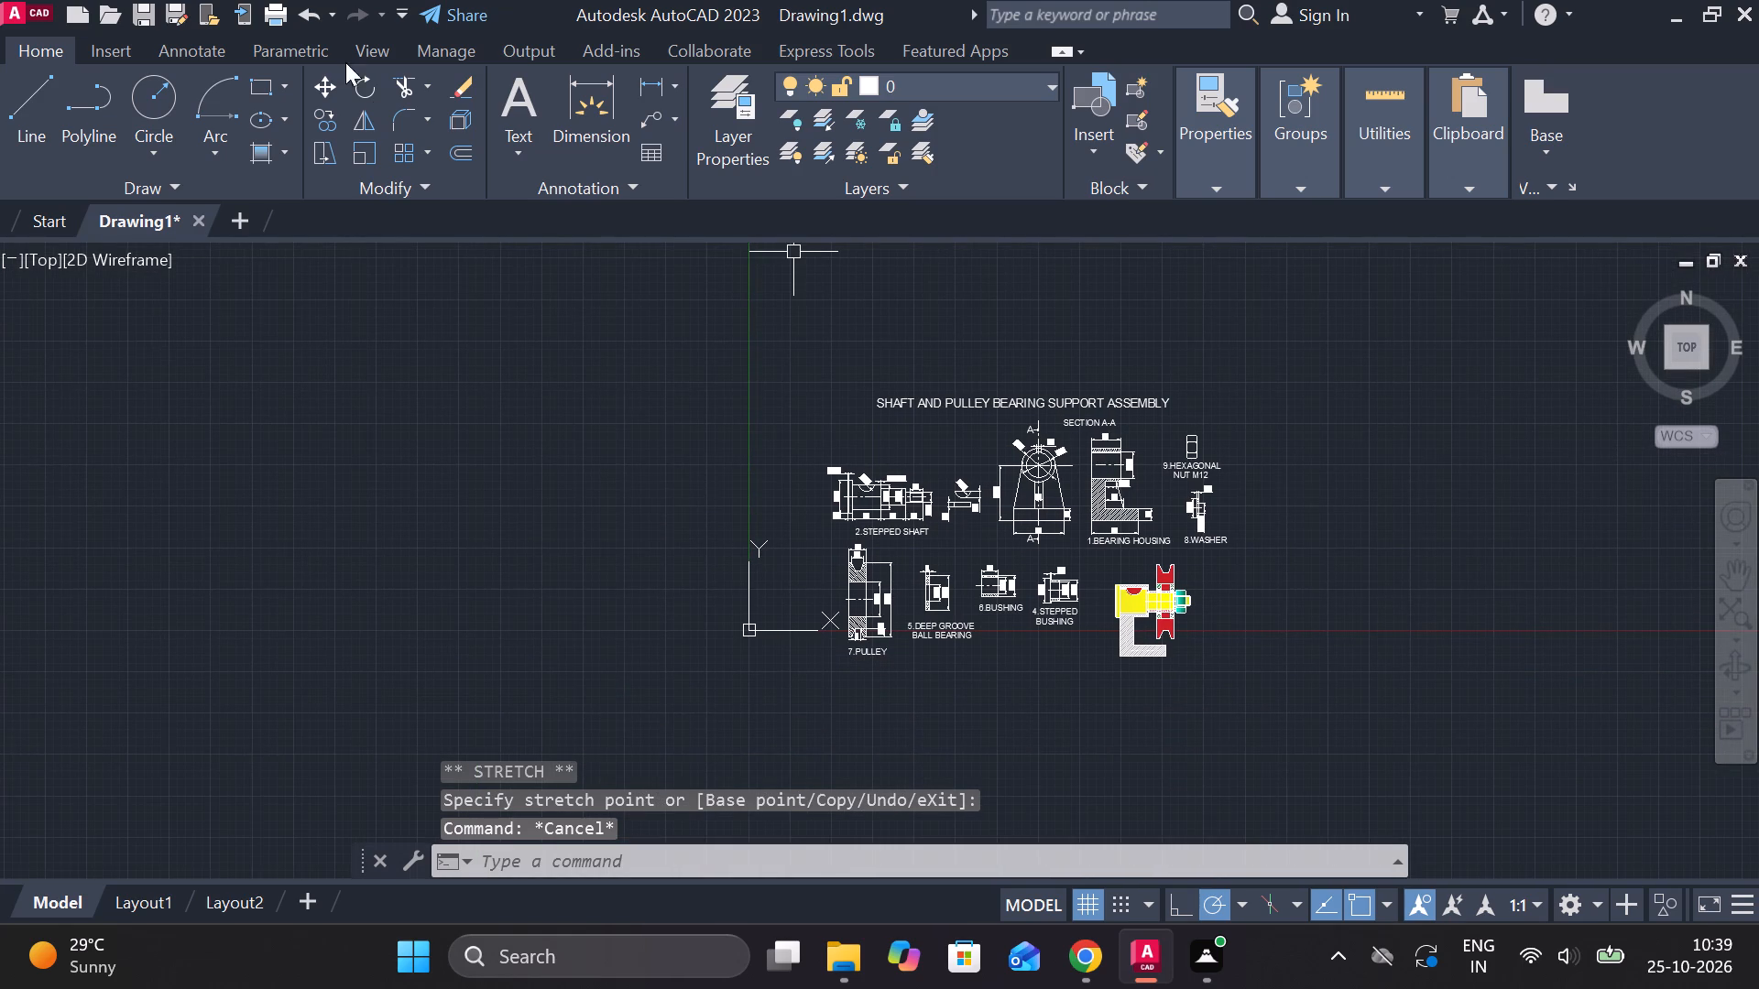
click(245, 82)
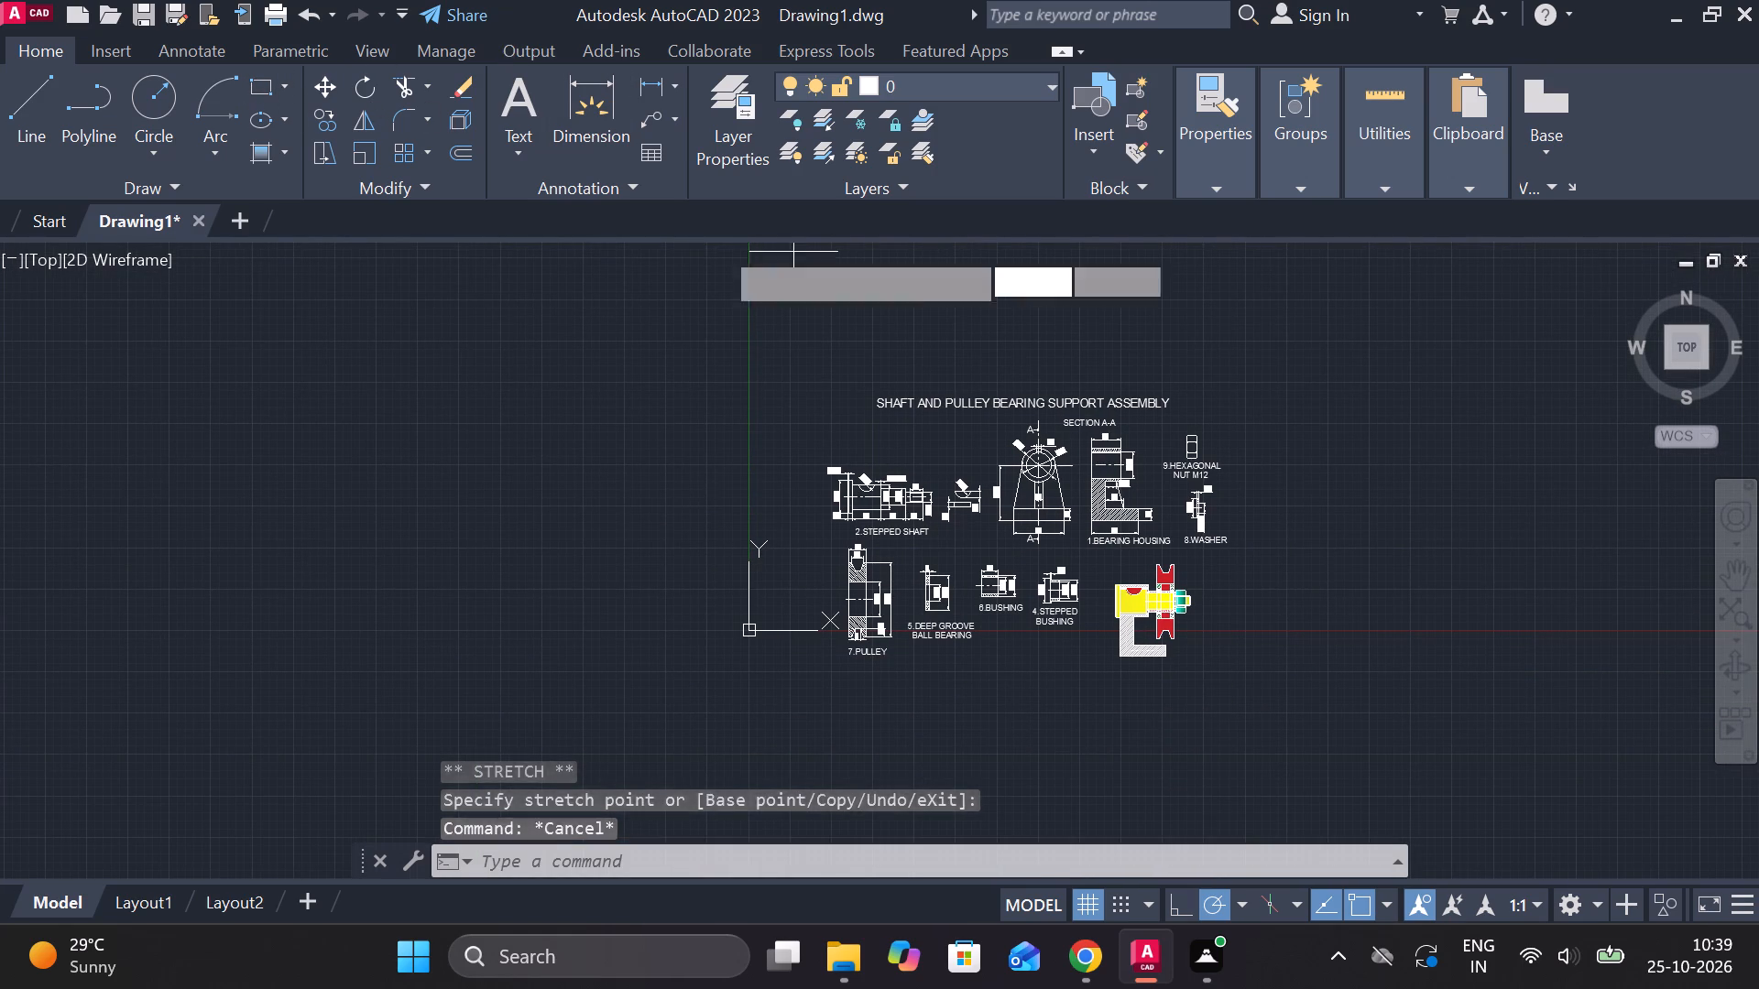
click(792, 362)
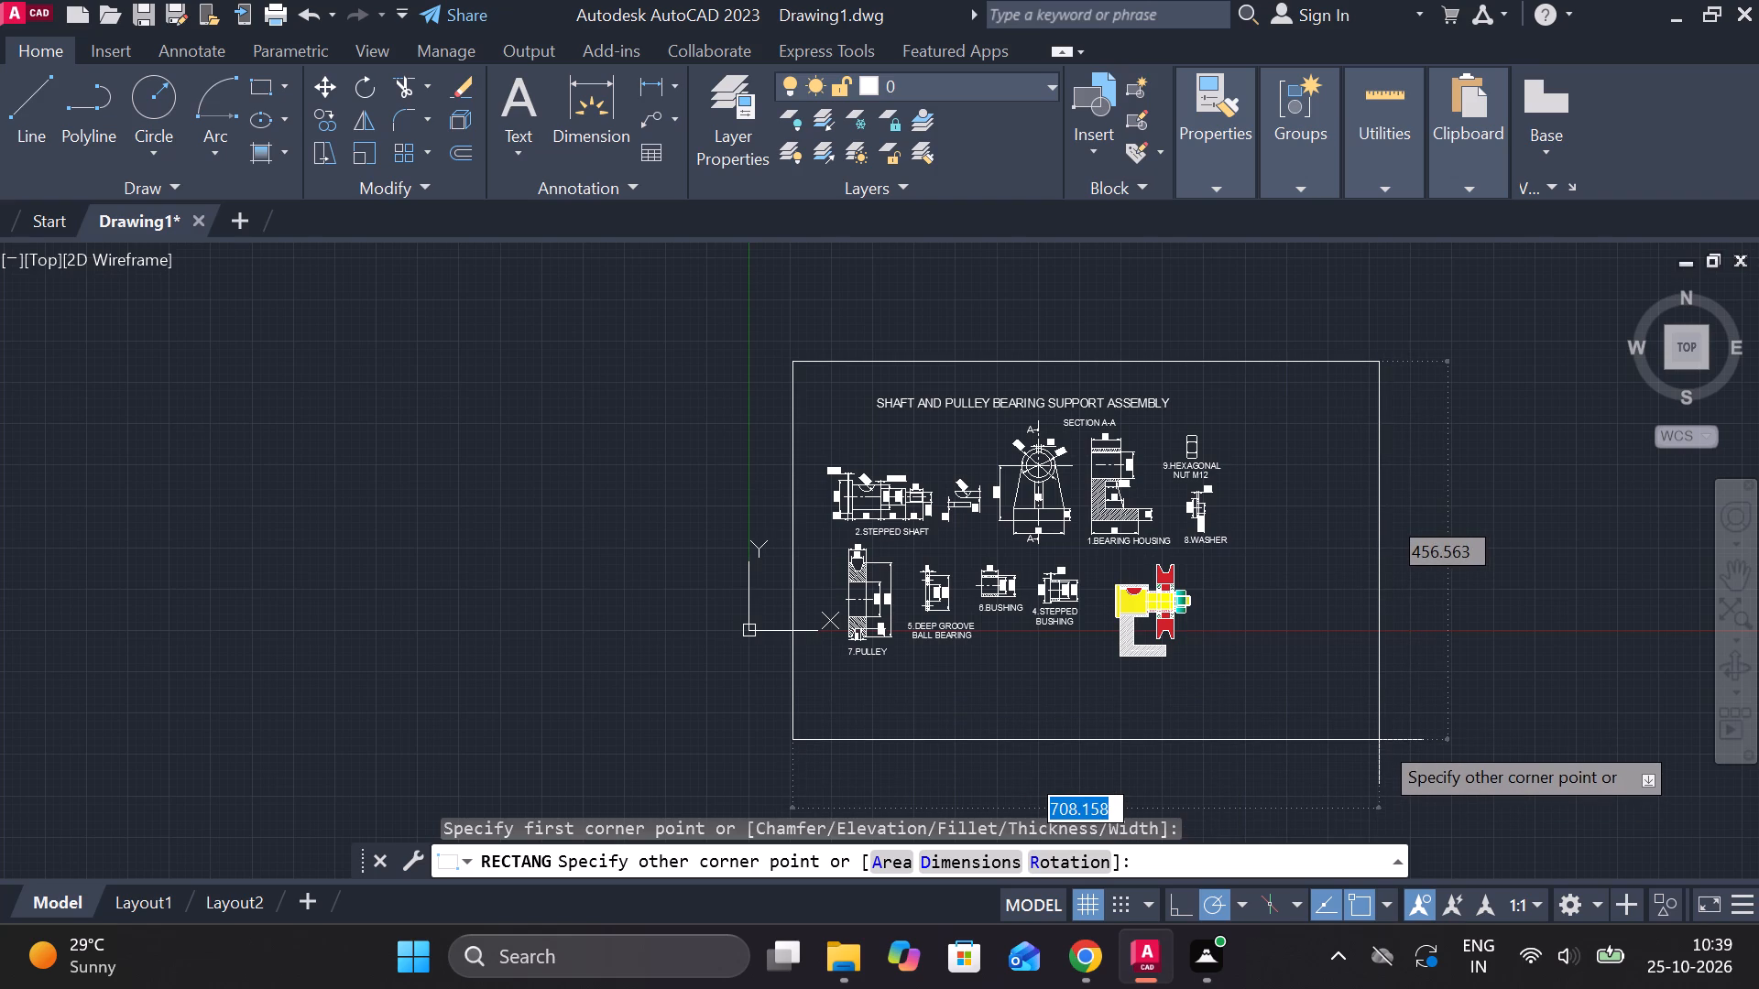
click(1302, 721)
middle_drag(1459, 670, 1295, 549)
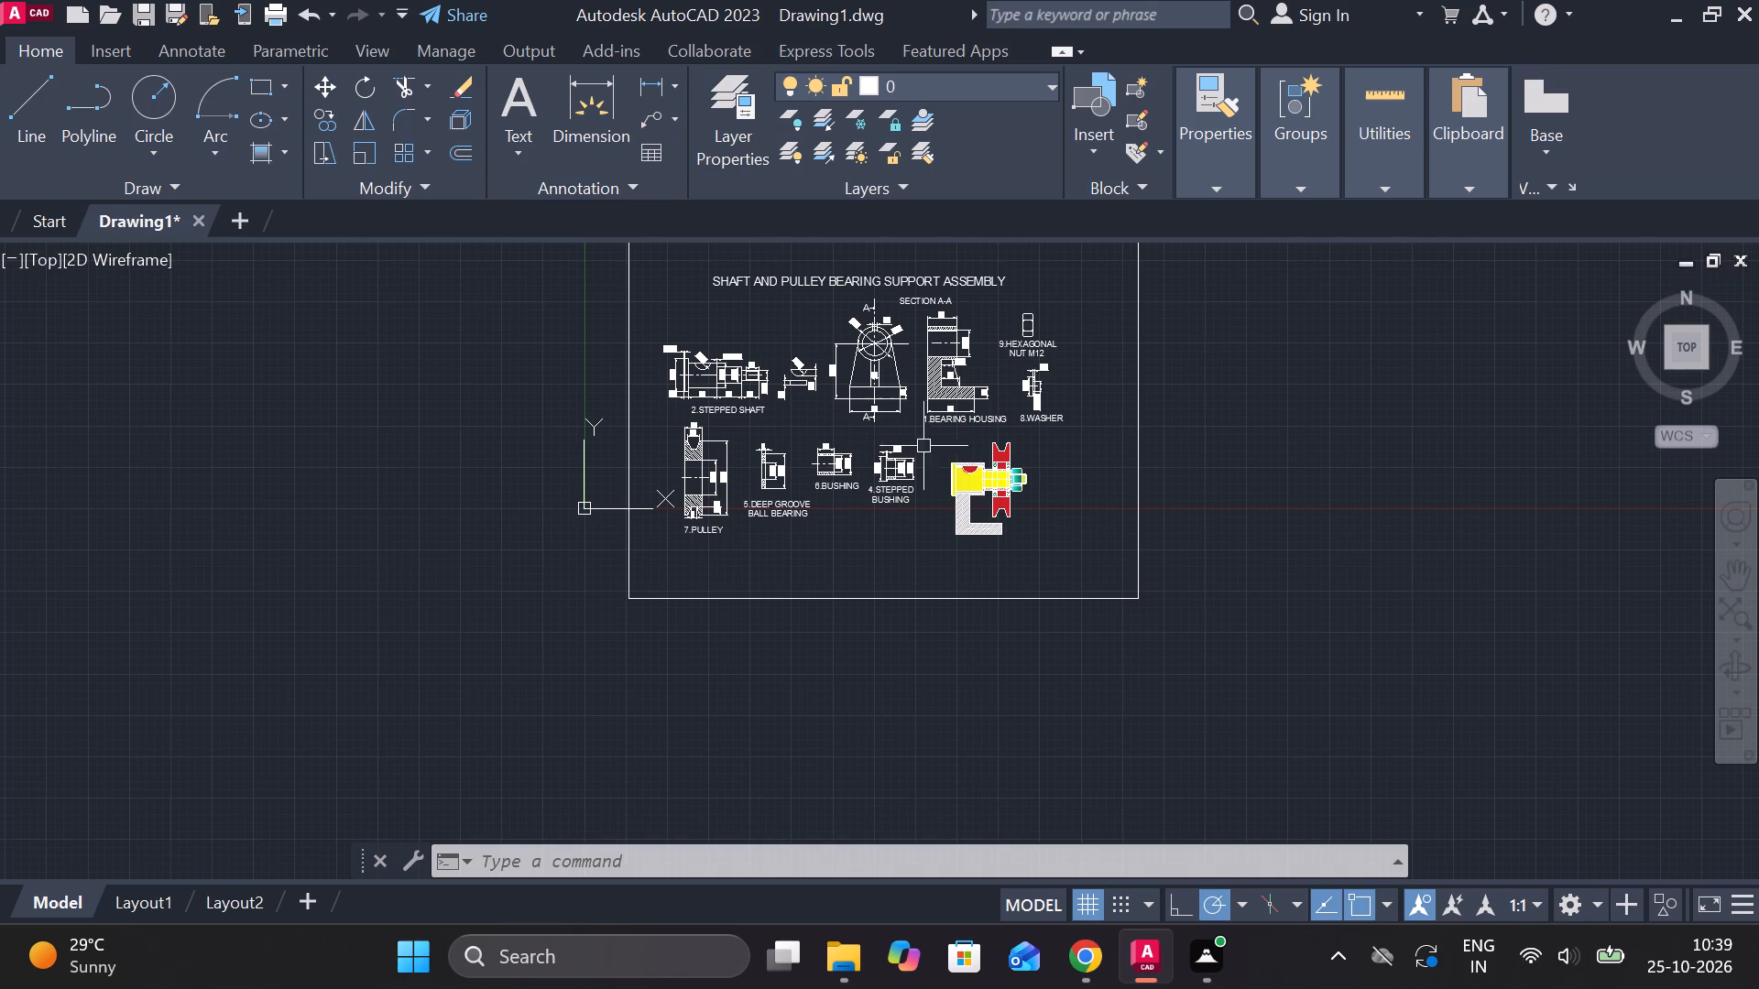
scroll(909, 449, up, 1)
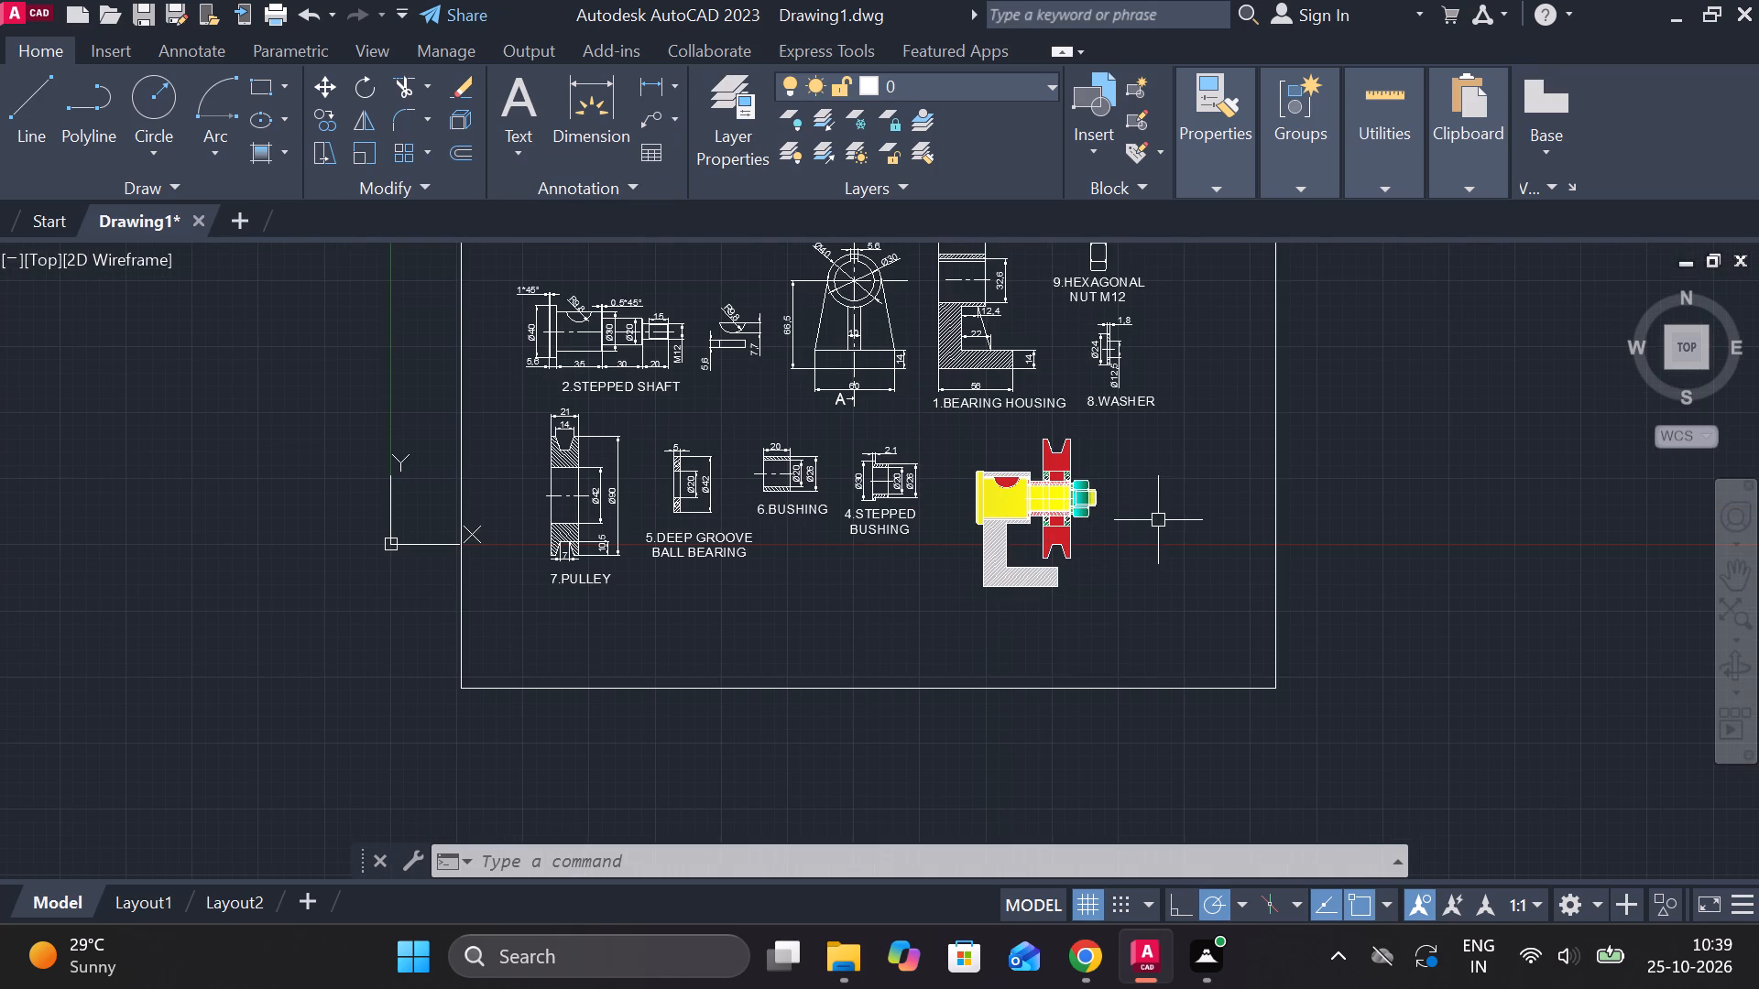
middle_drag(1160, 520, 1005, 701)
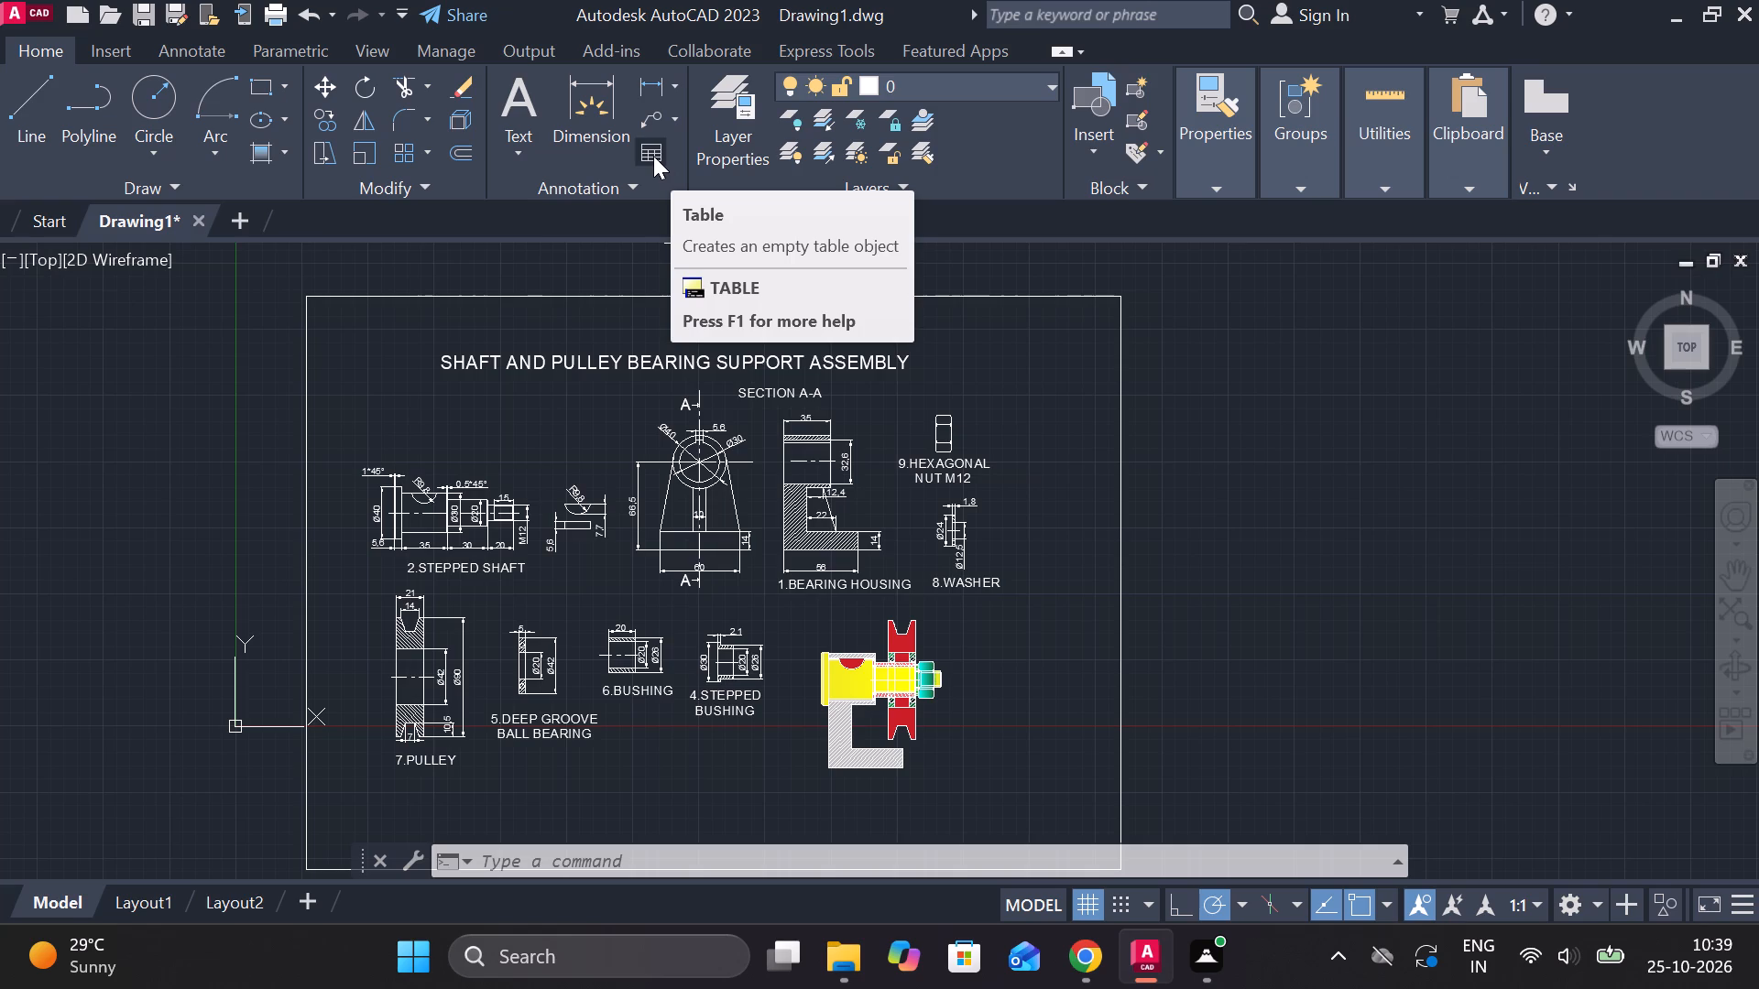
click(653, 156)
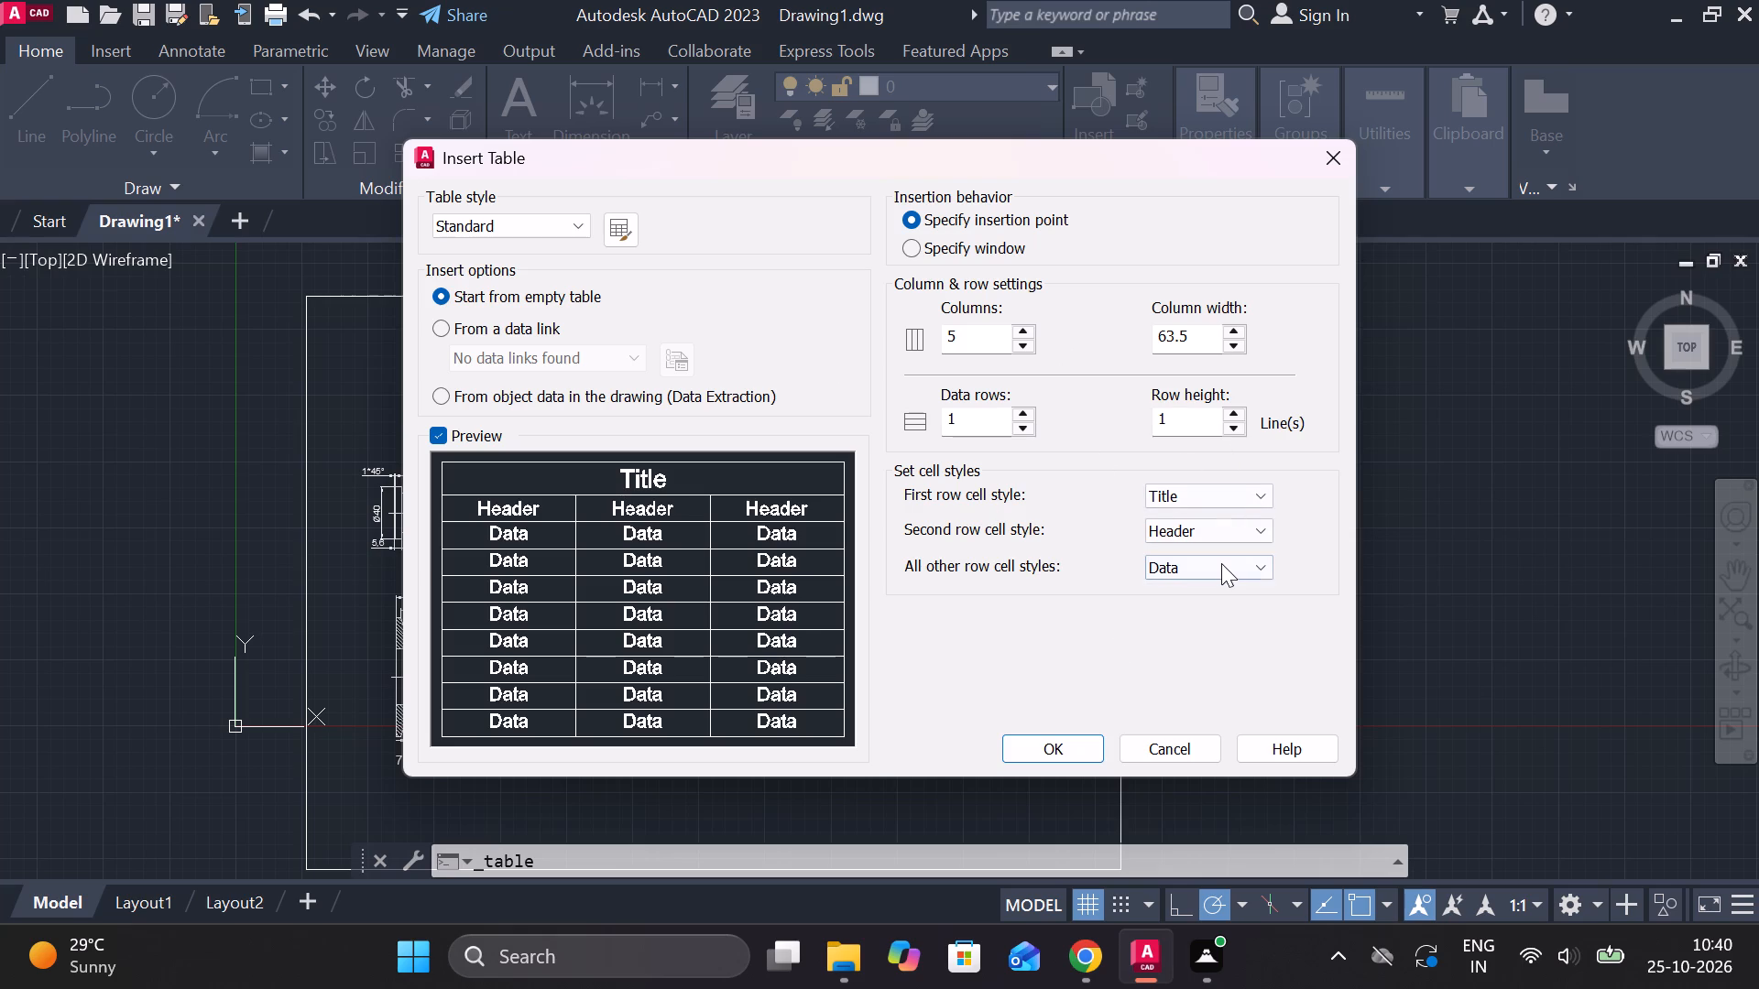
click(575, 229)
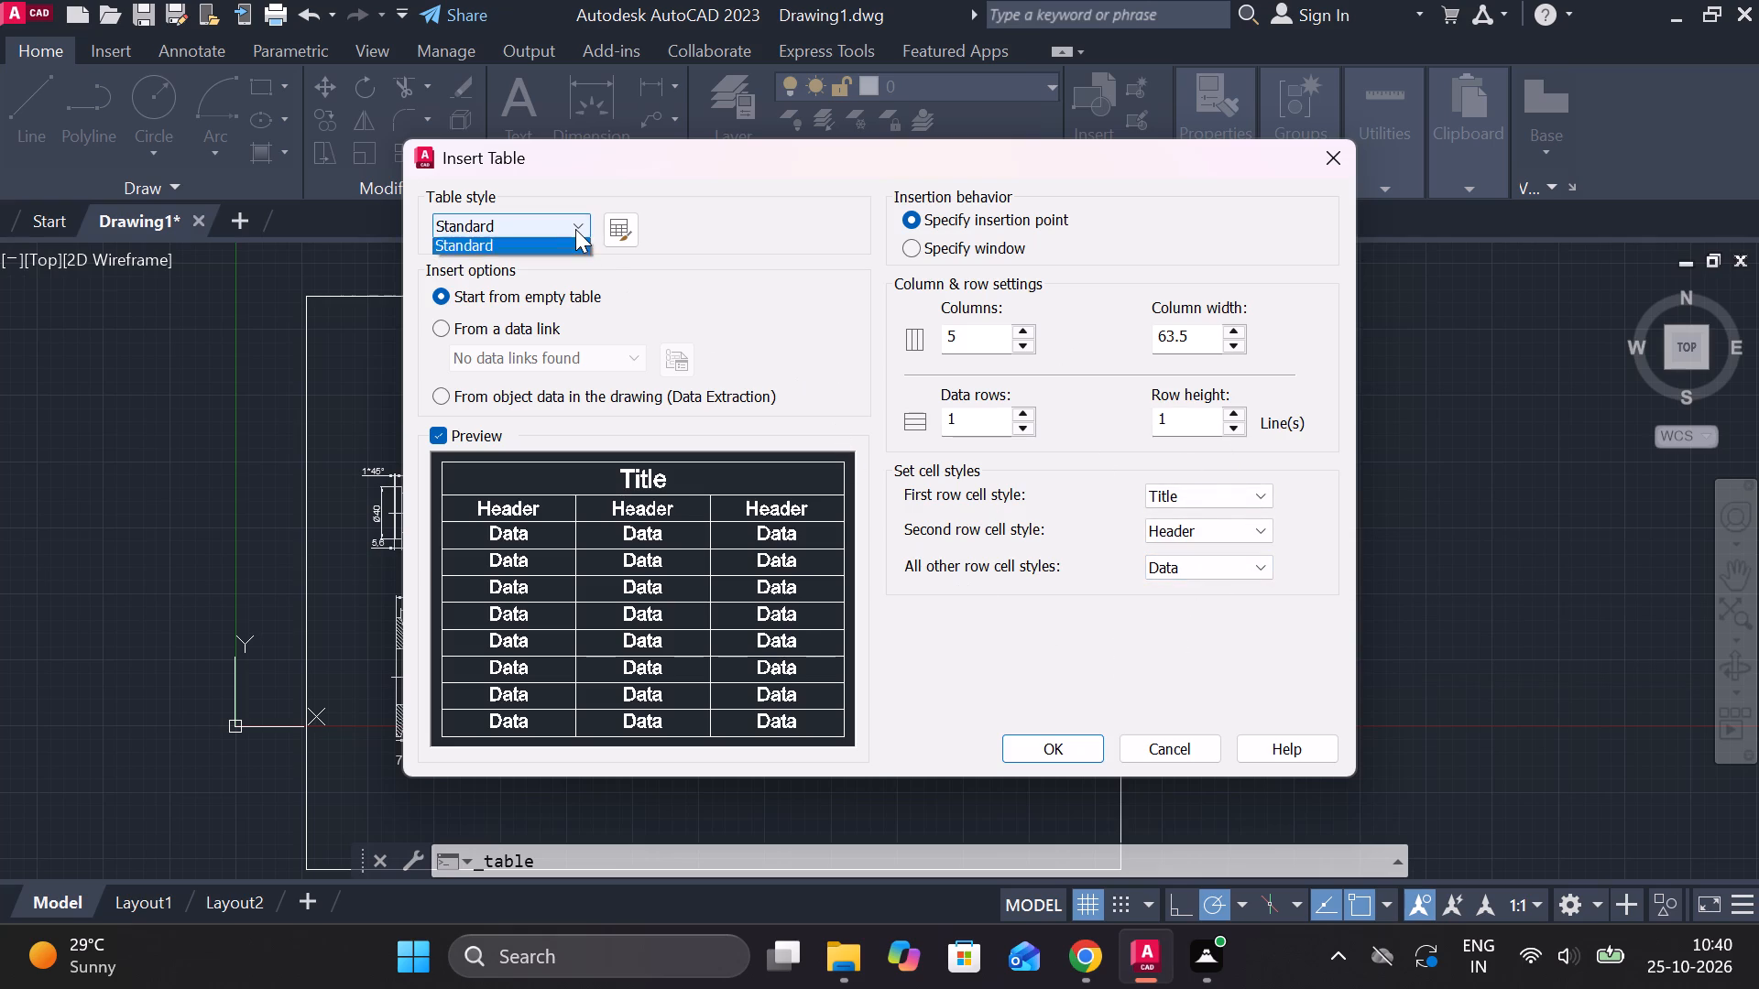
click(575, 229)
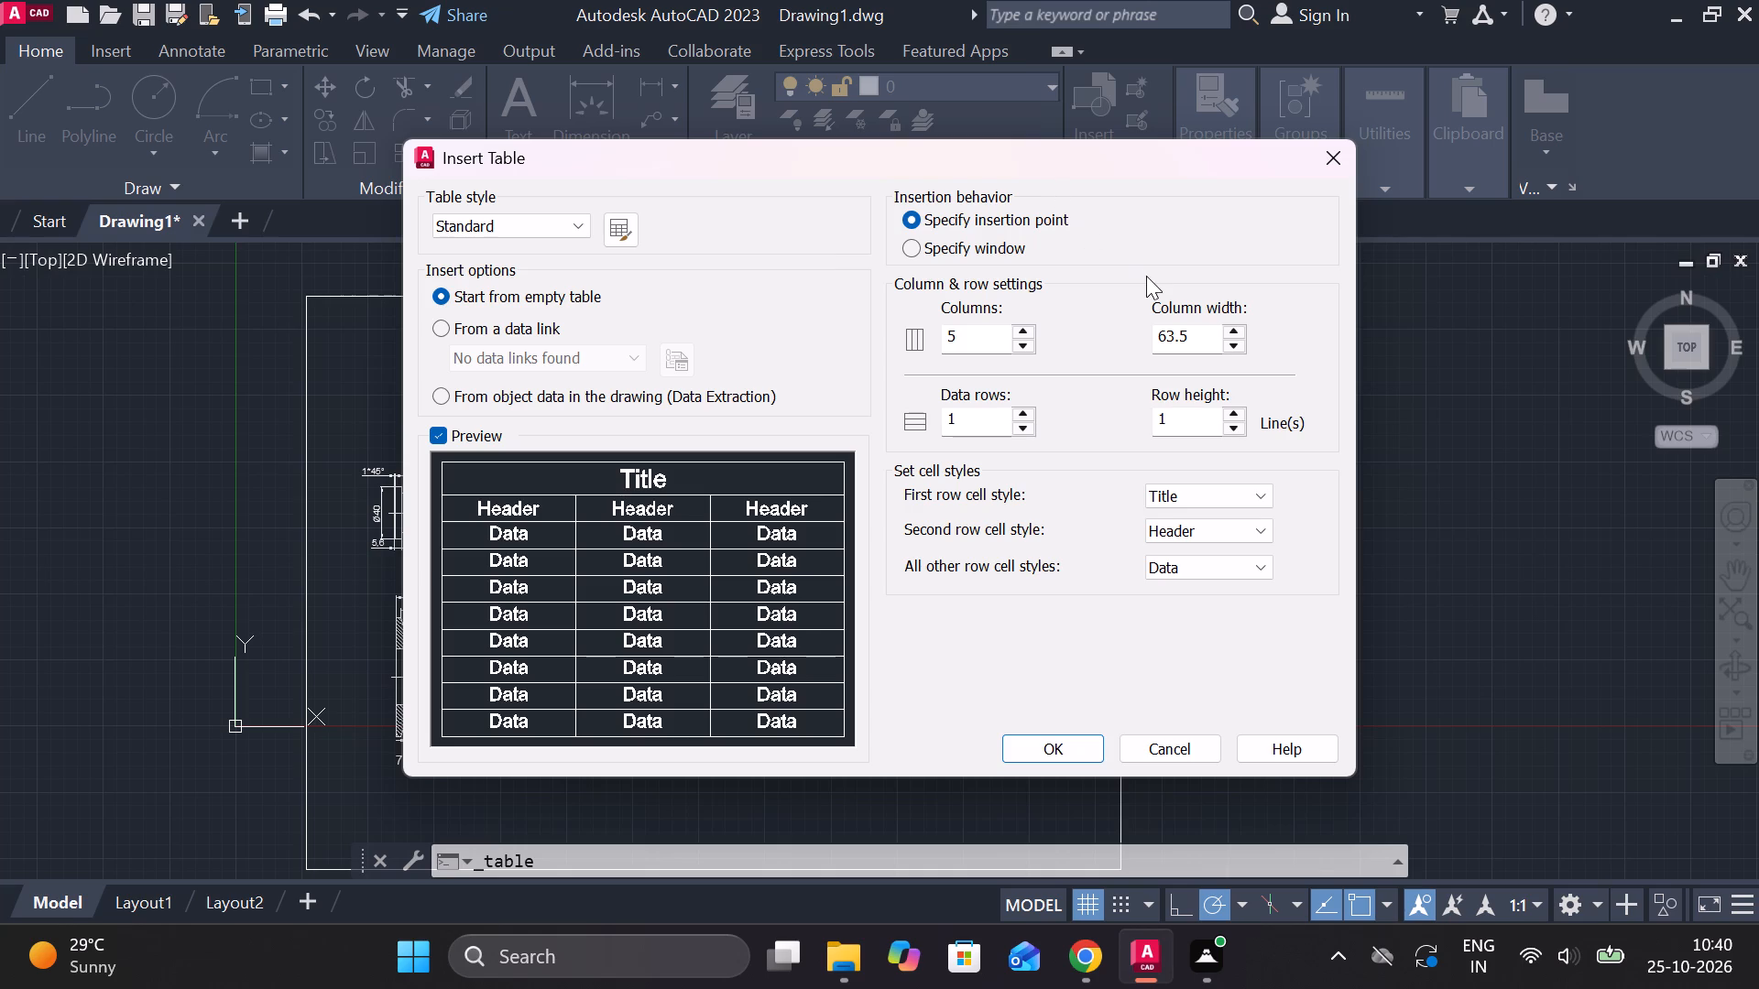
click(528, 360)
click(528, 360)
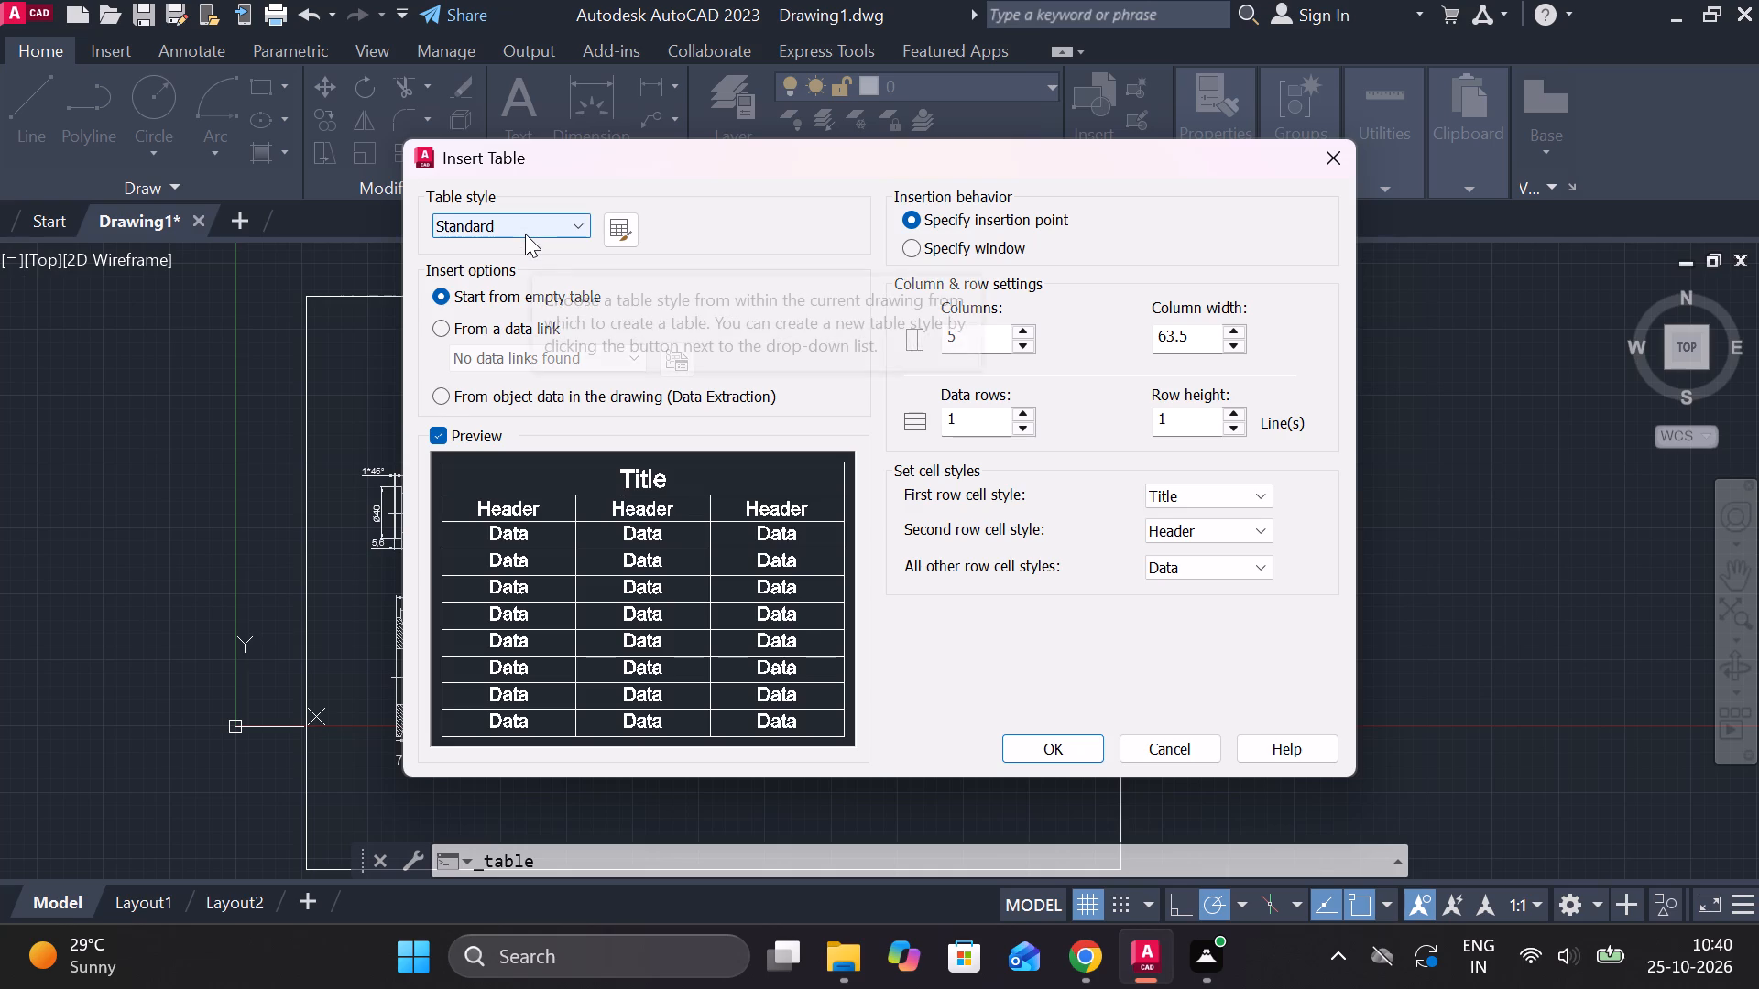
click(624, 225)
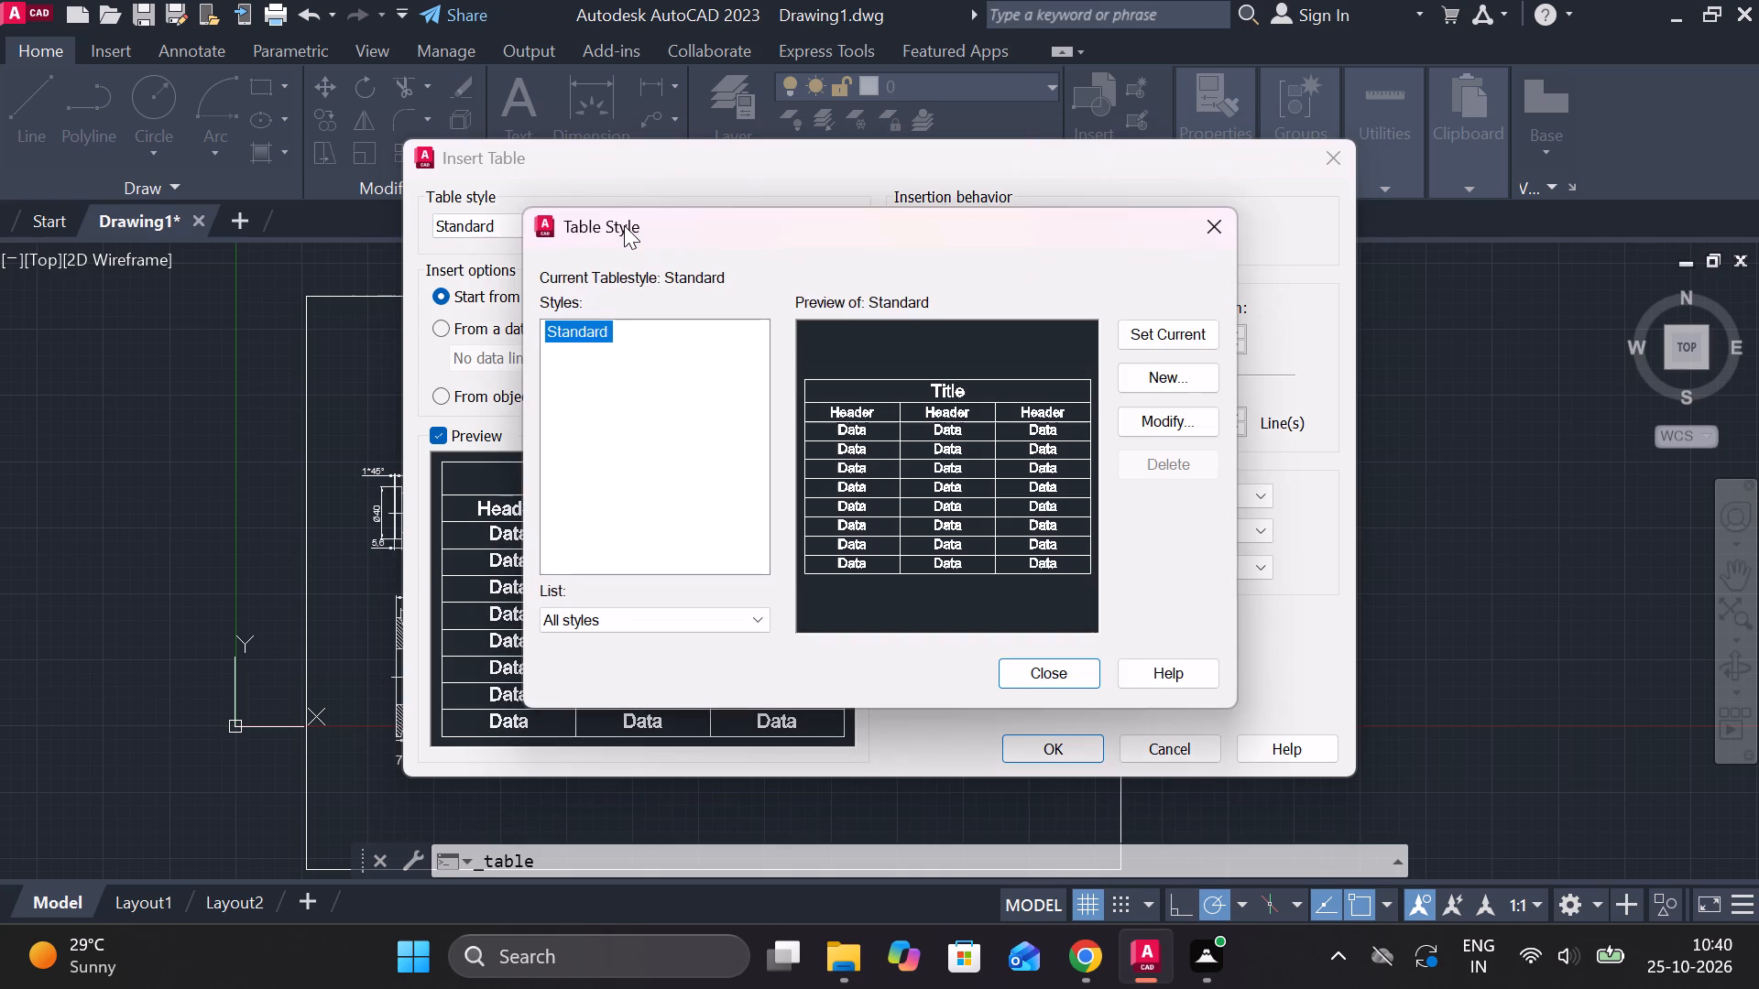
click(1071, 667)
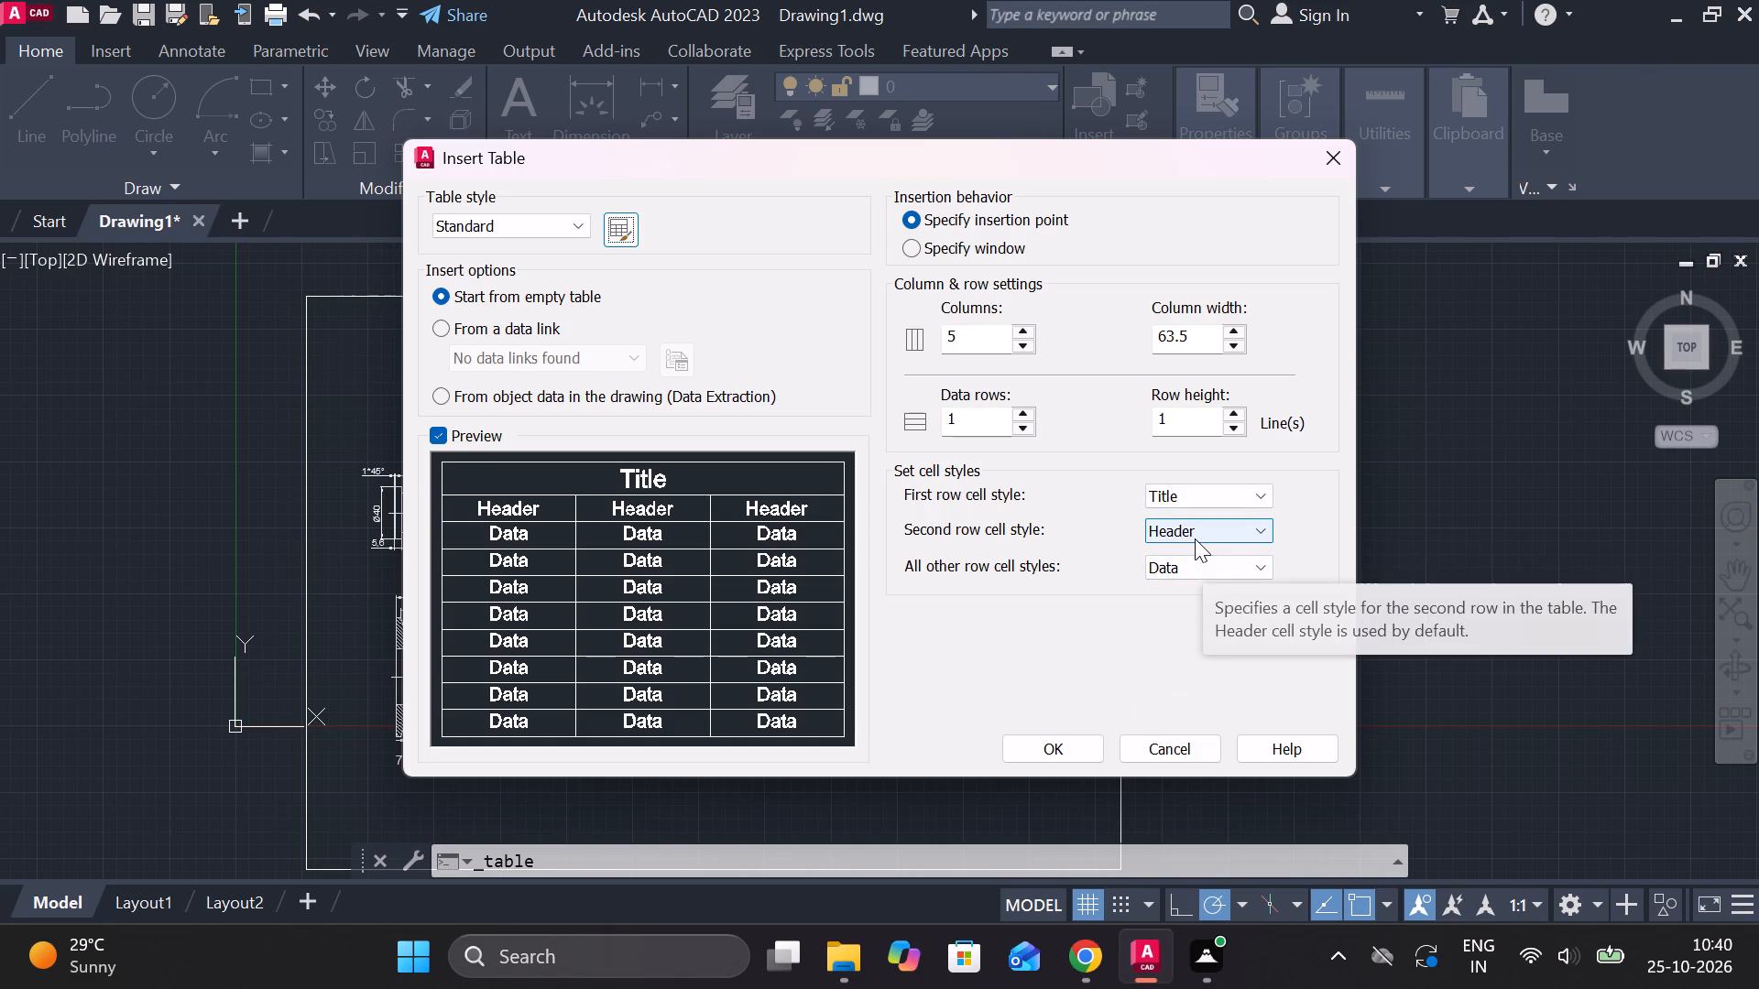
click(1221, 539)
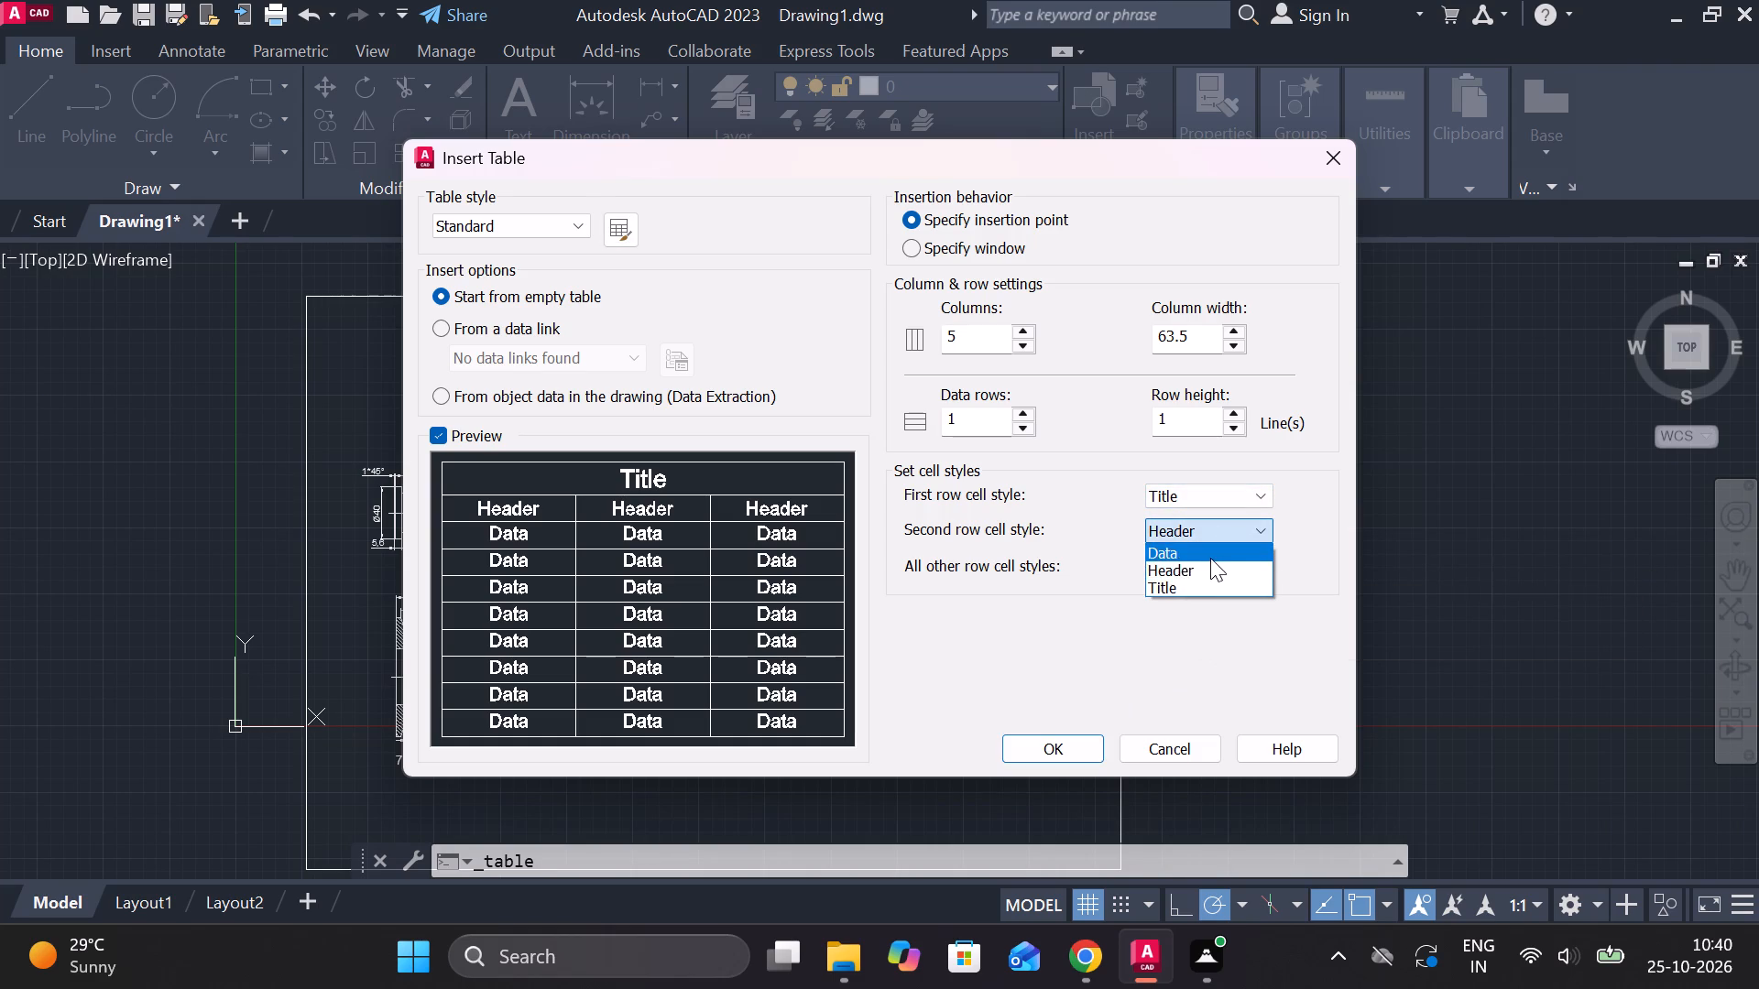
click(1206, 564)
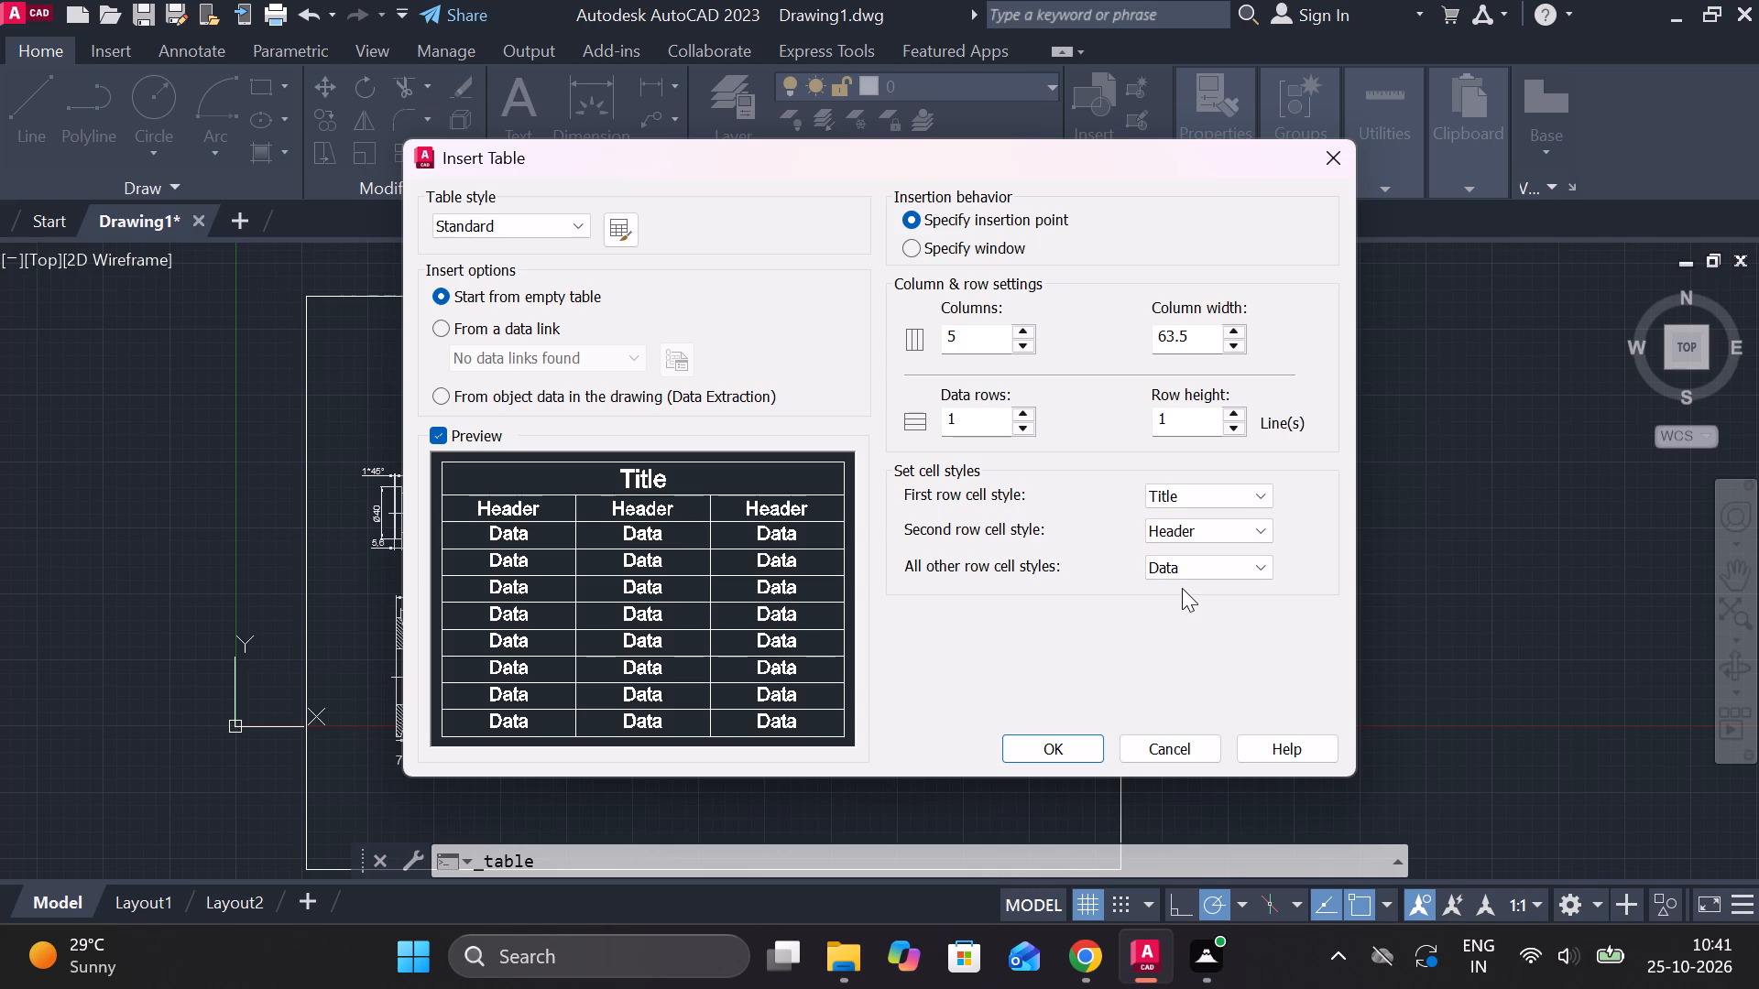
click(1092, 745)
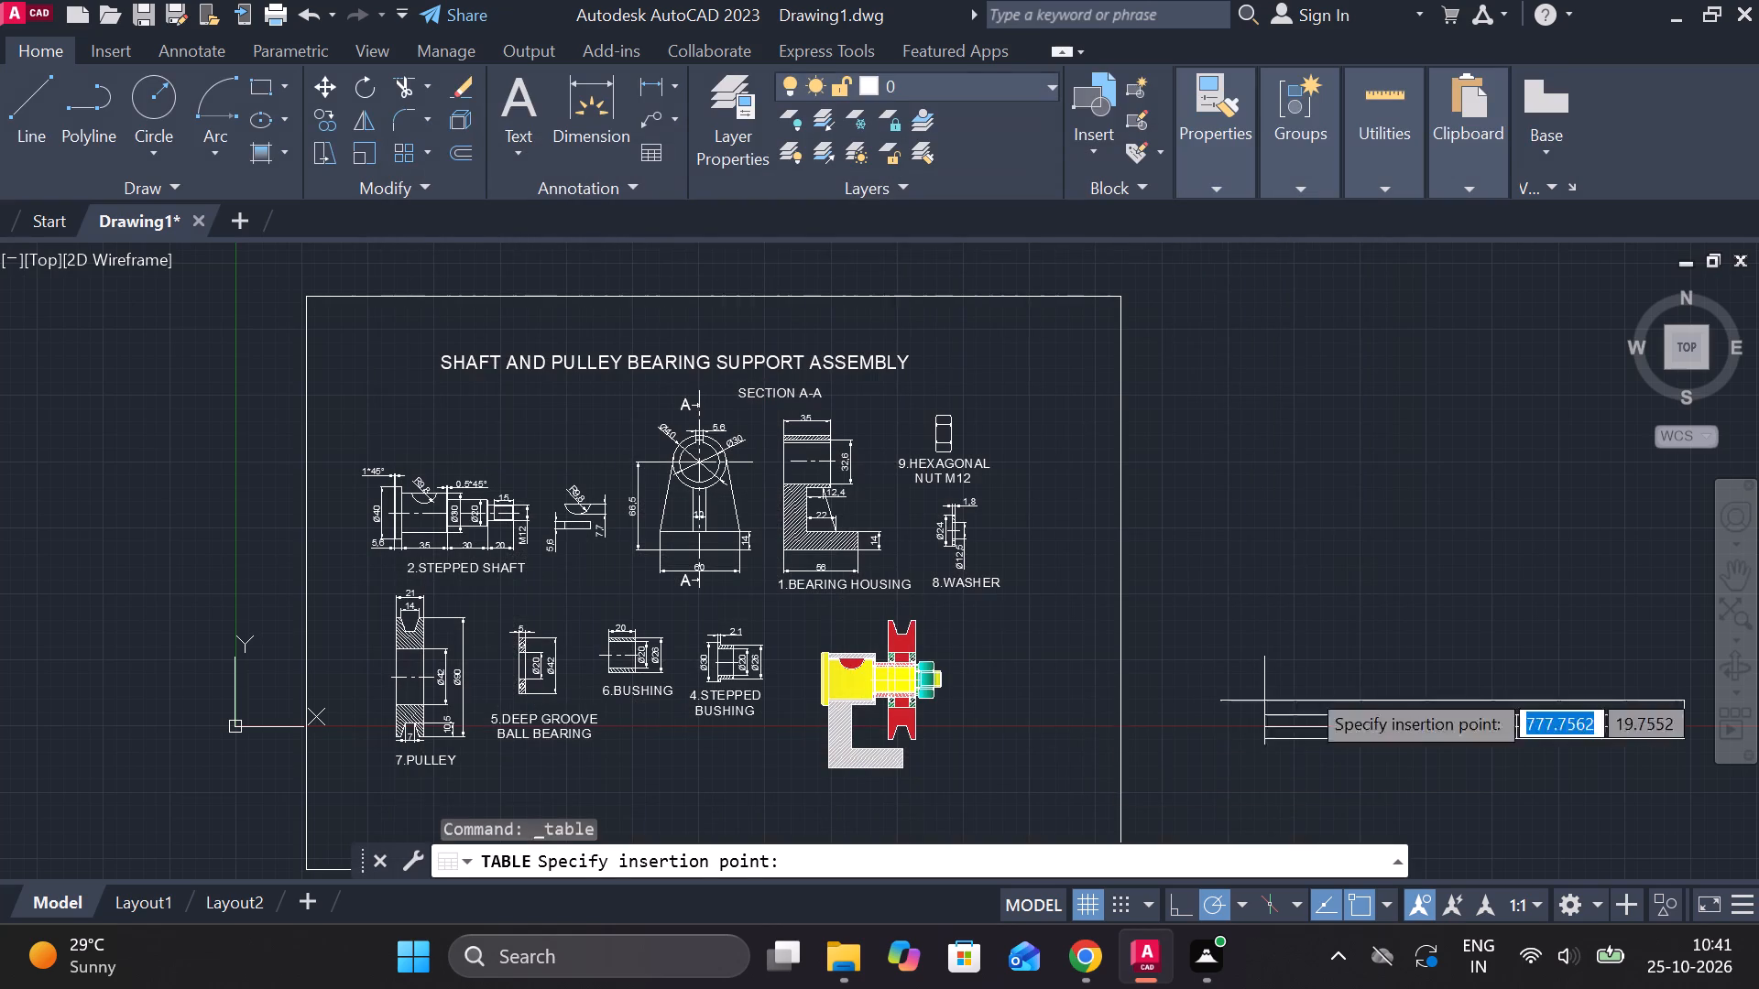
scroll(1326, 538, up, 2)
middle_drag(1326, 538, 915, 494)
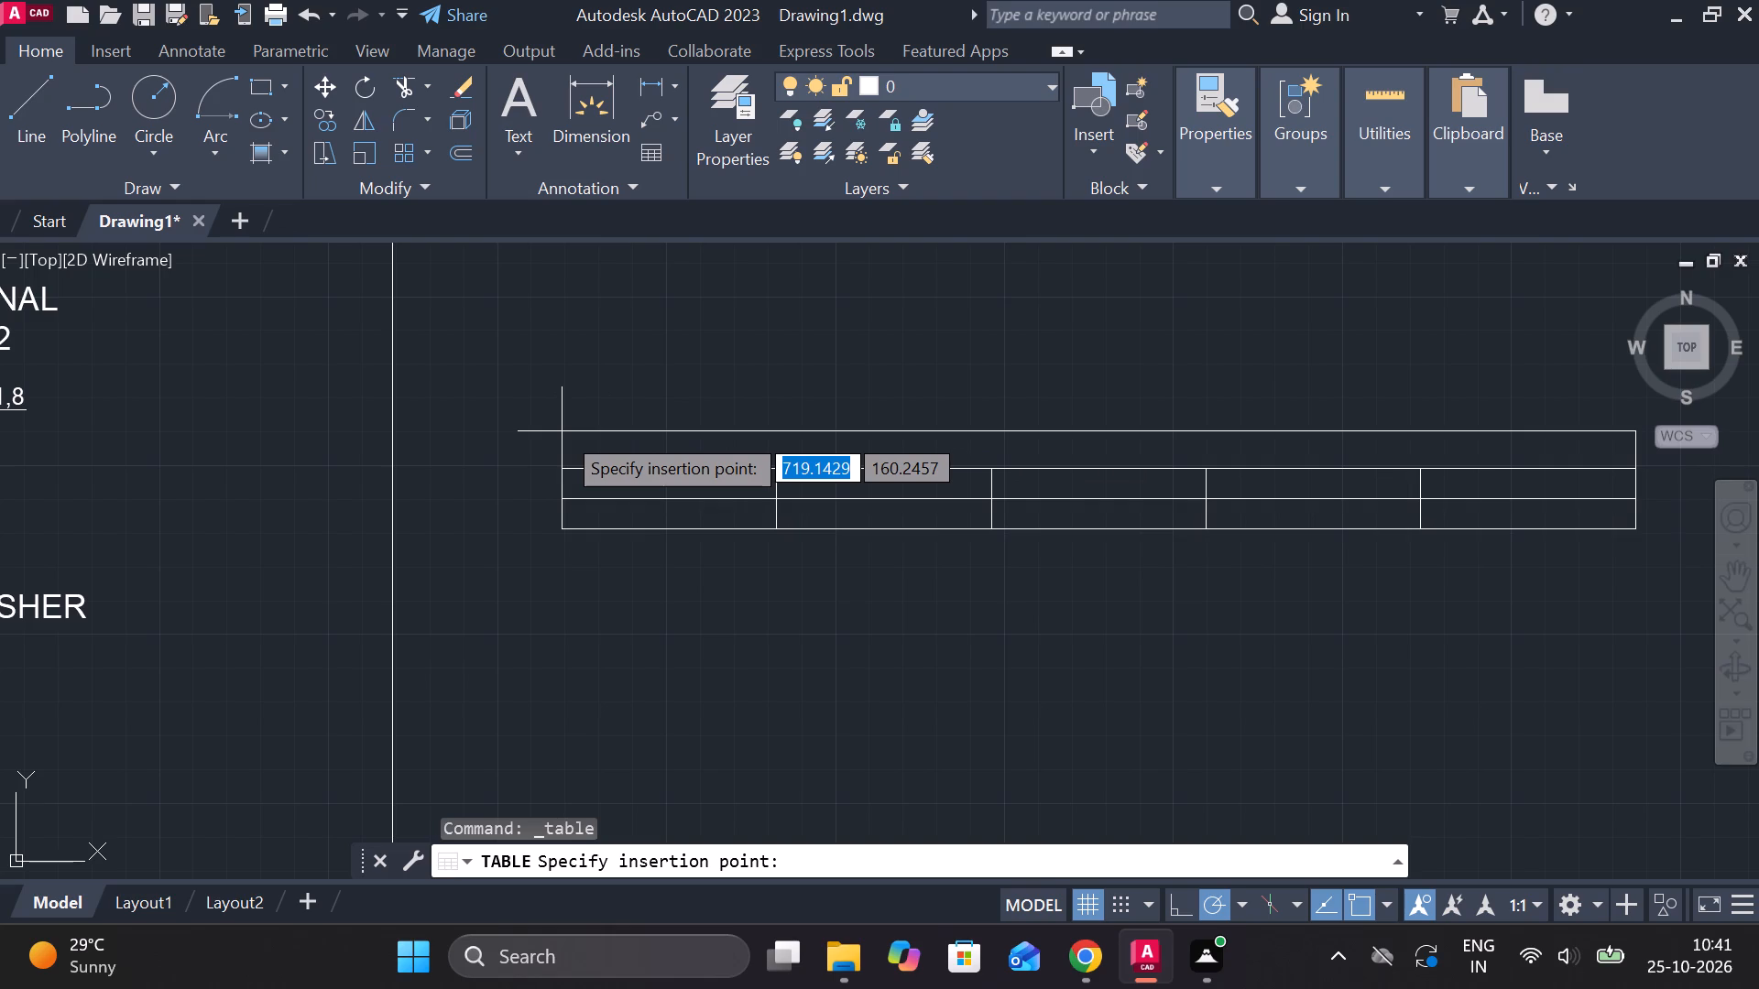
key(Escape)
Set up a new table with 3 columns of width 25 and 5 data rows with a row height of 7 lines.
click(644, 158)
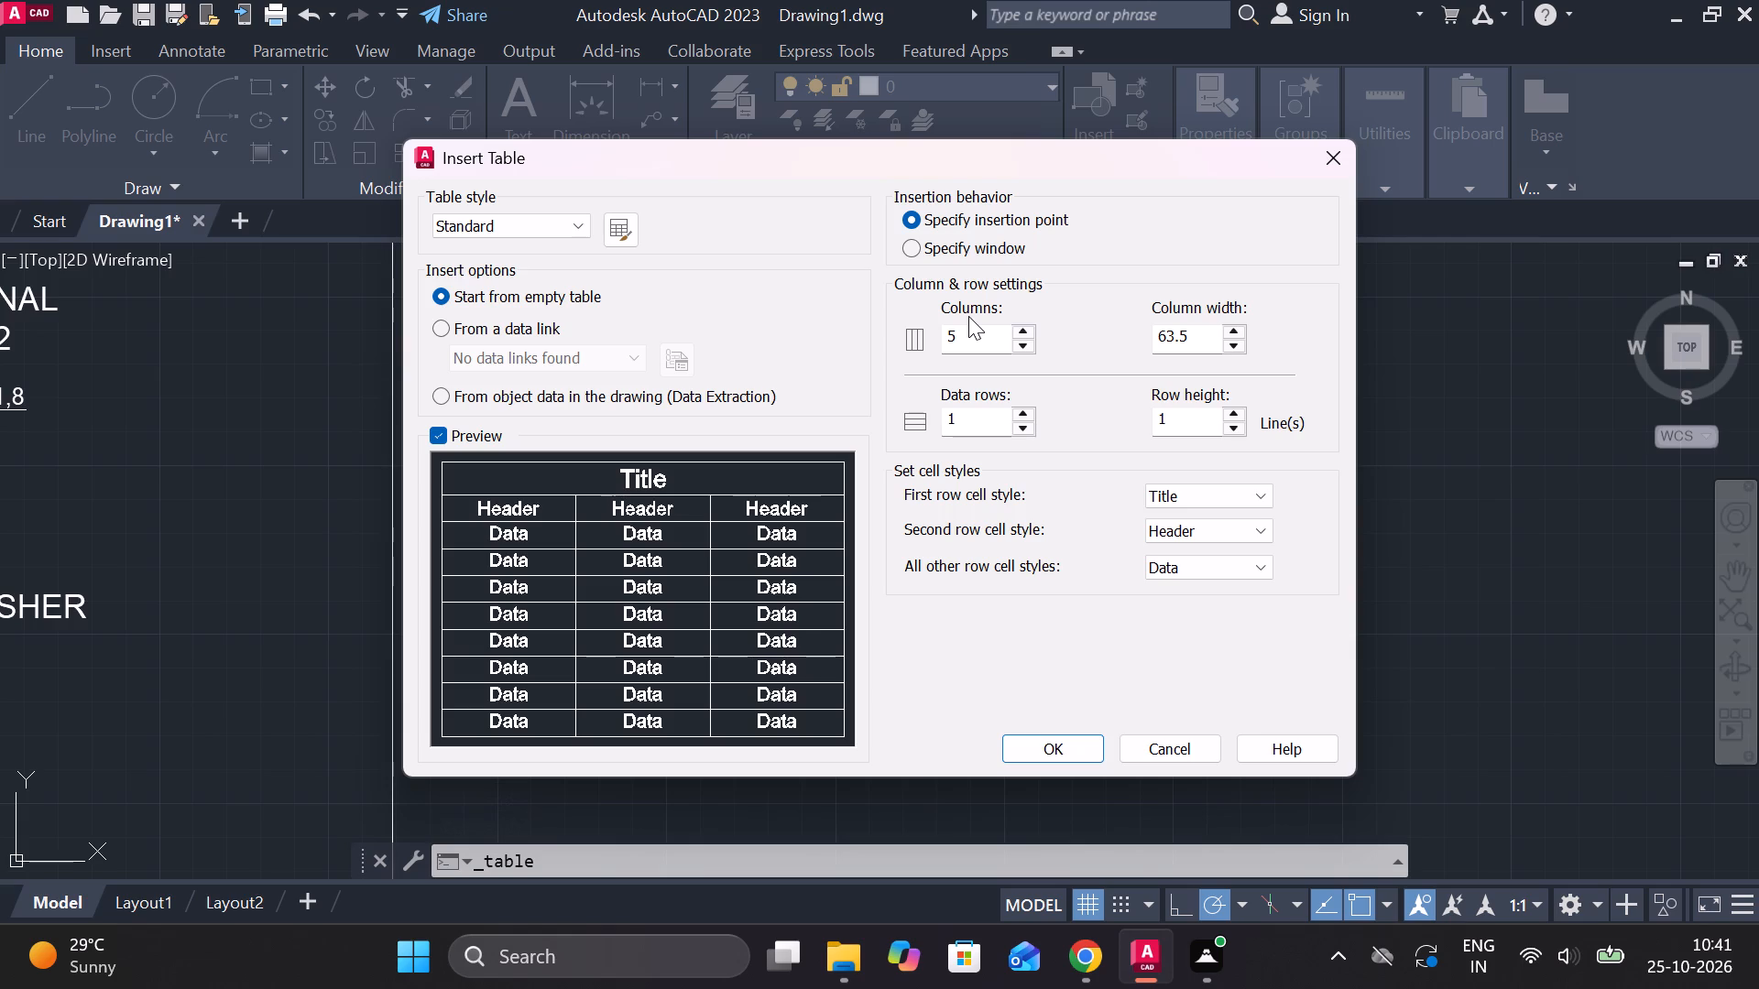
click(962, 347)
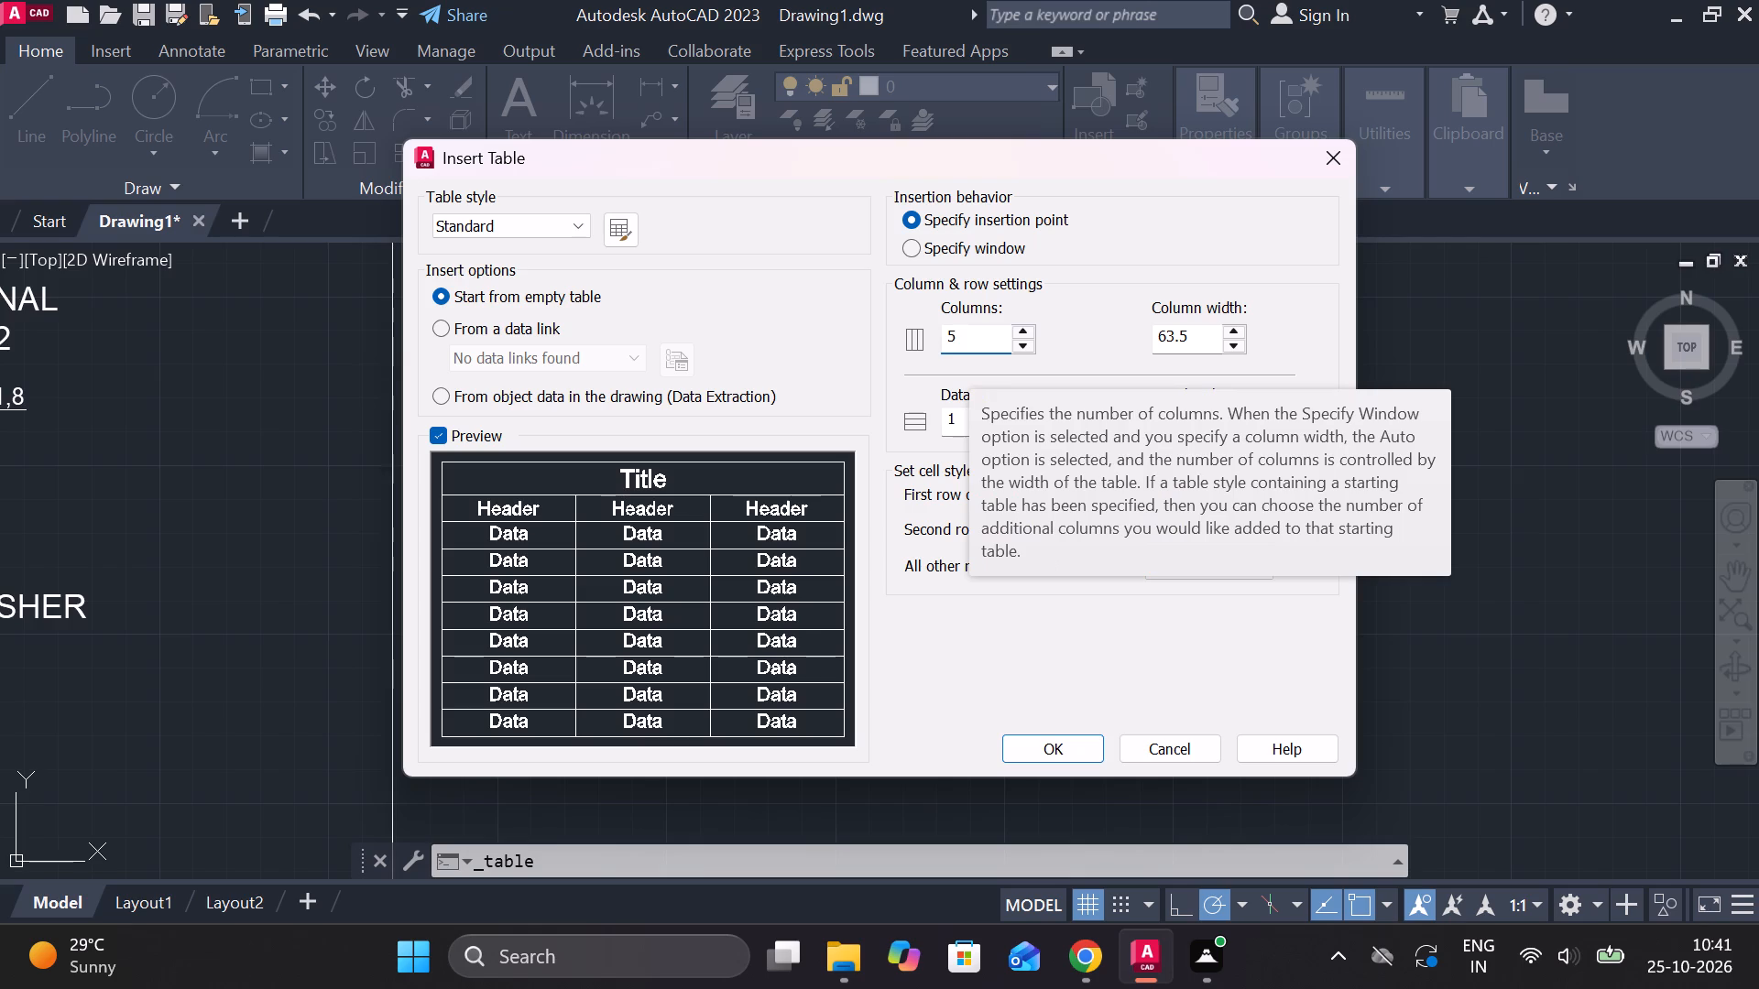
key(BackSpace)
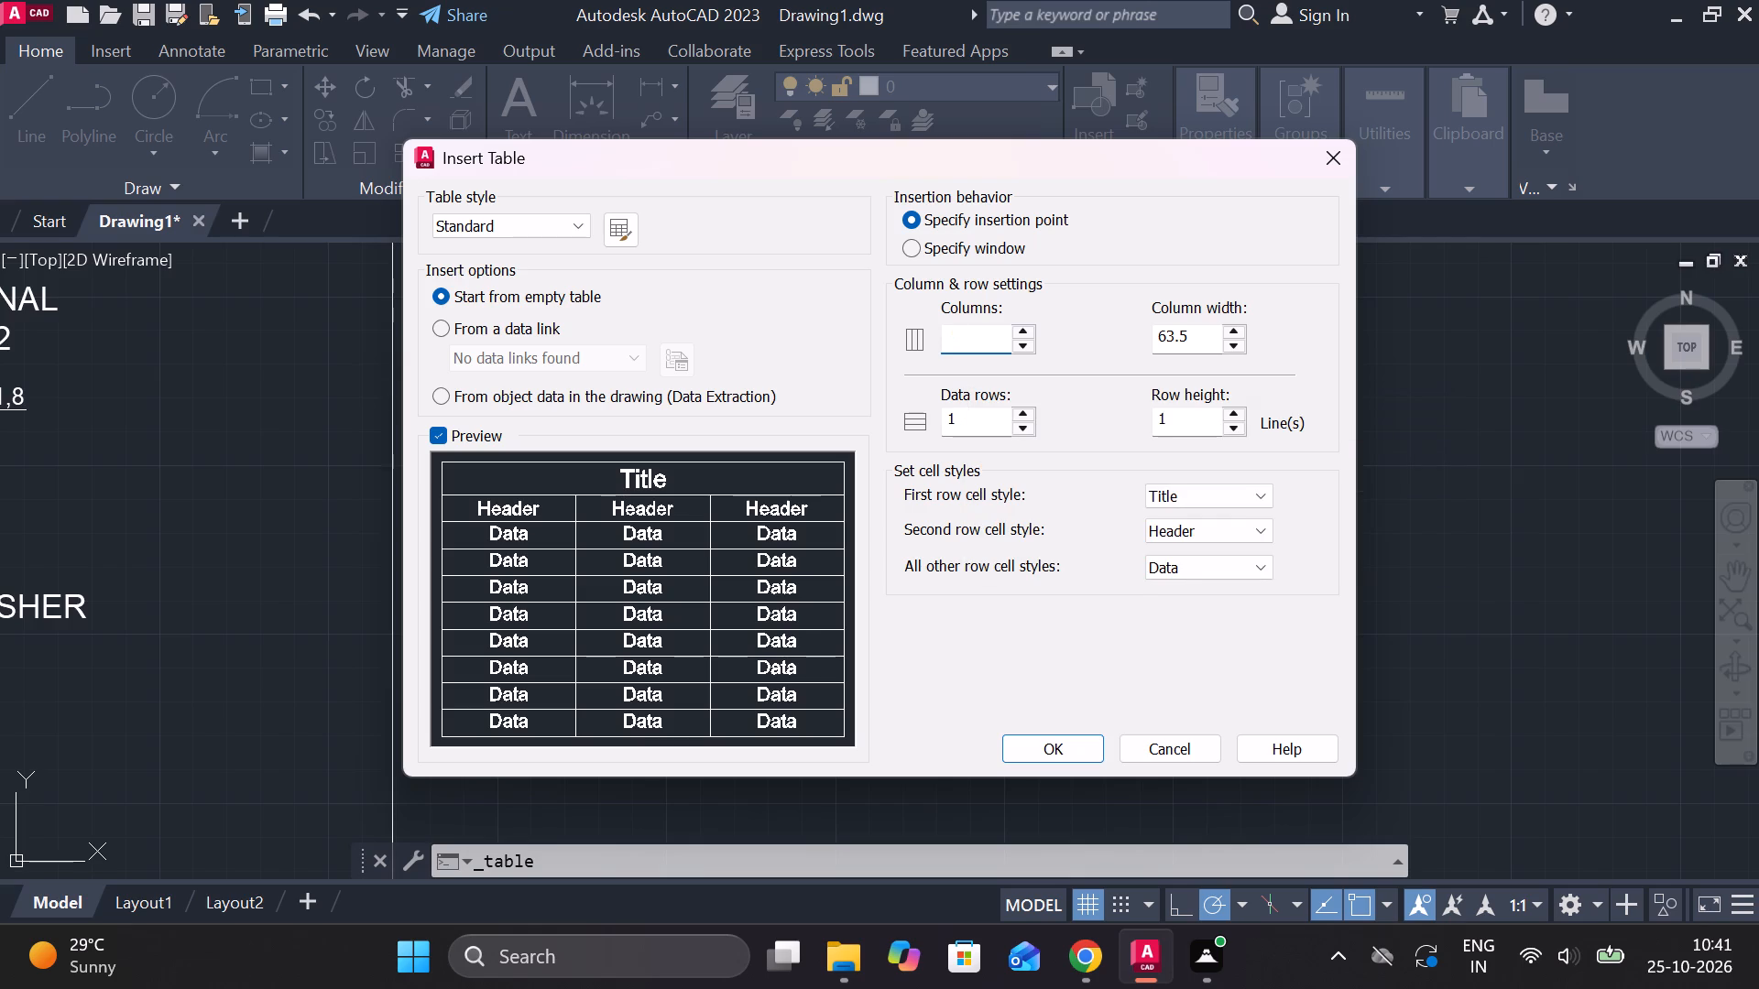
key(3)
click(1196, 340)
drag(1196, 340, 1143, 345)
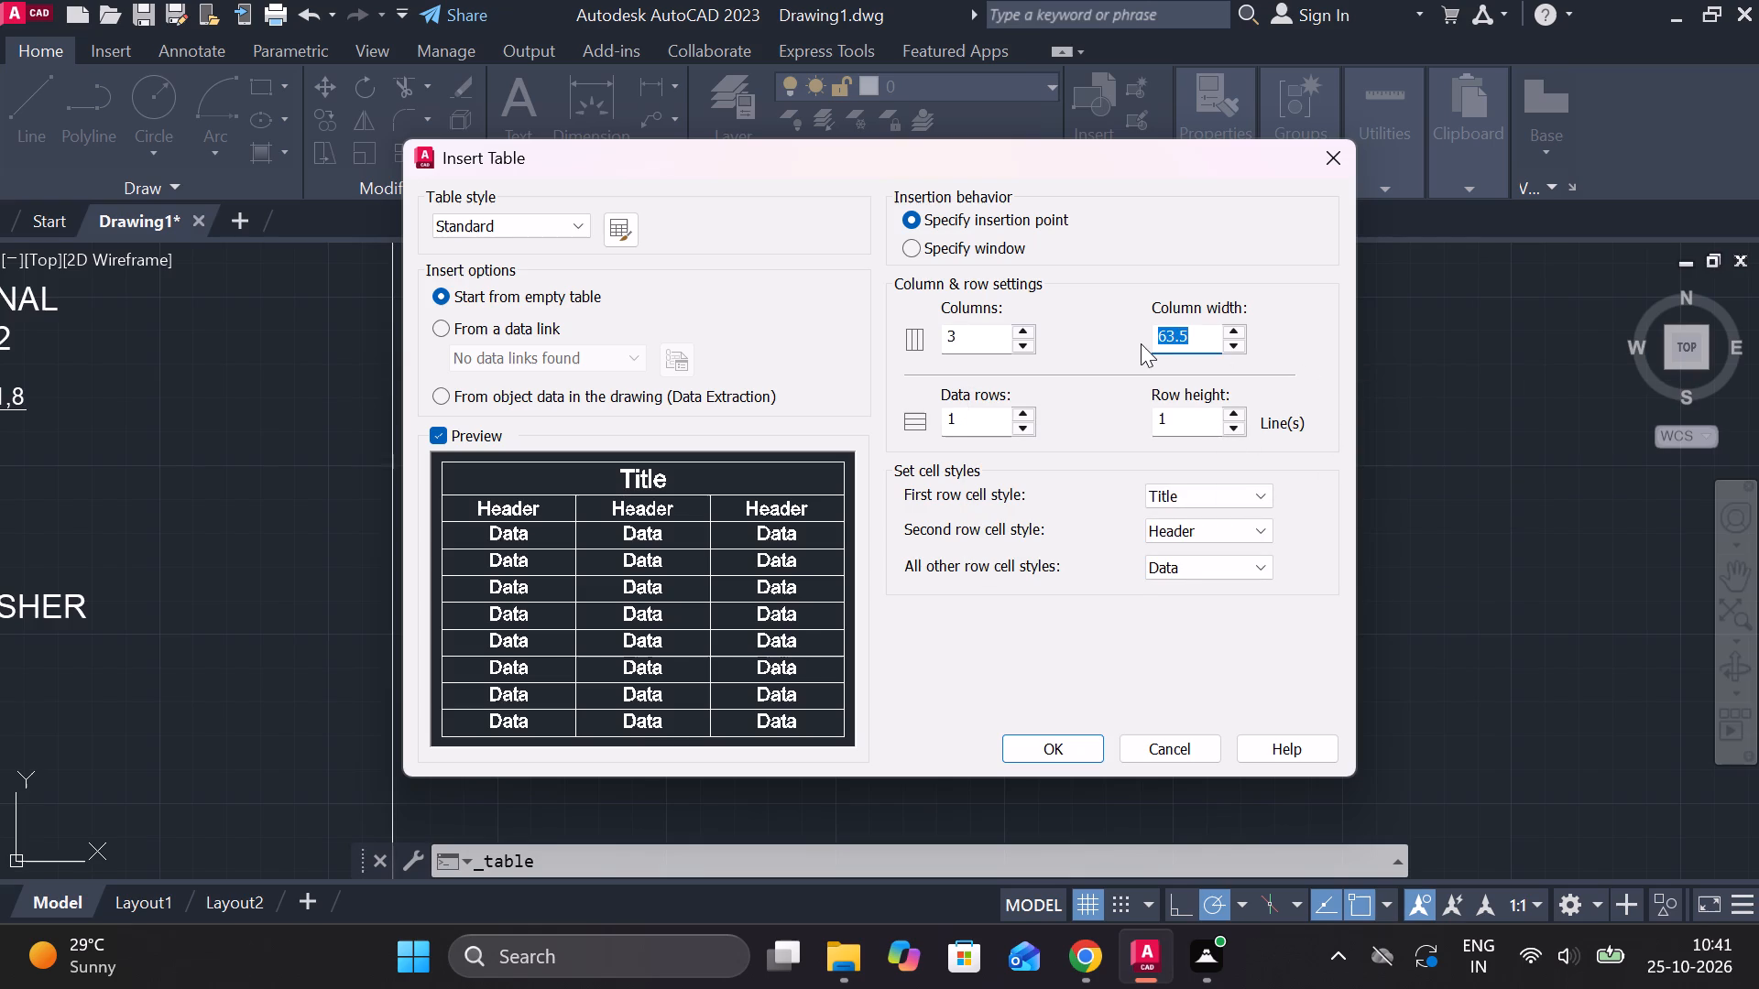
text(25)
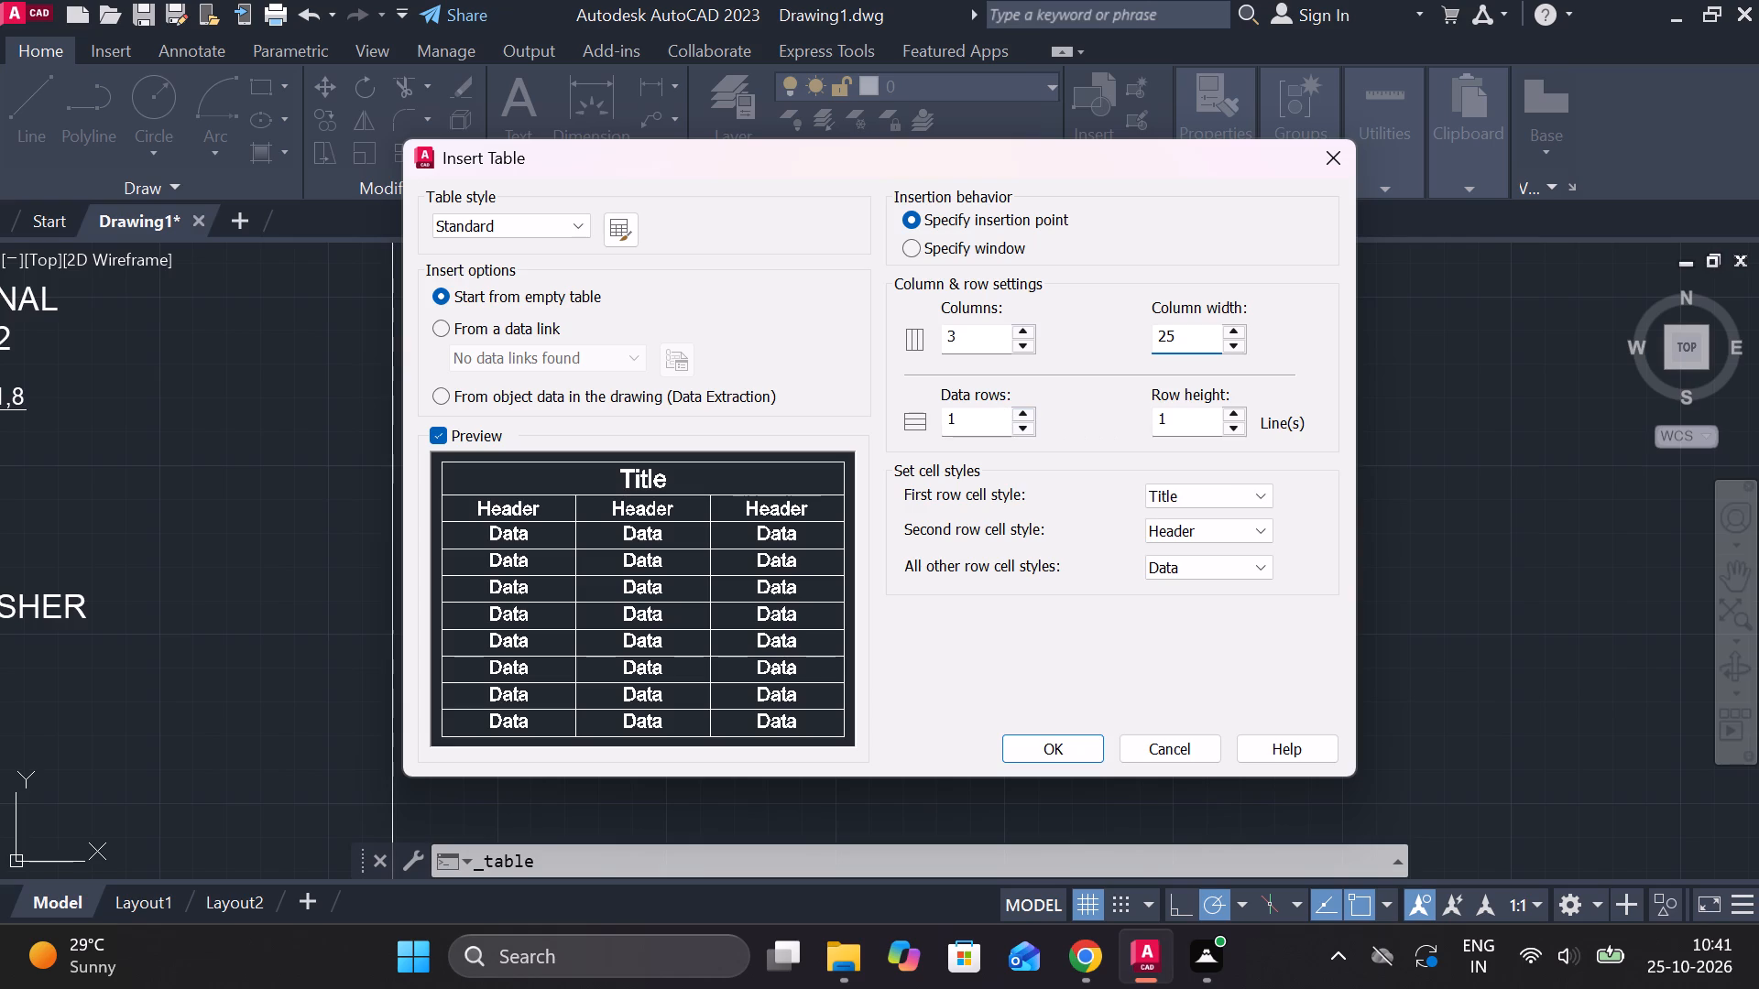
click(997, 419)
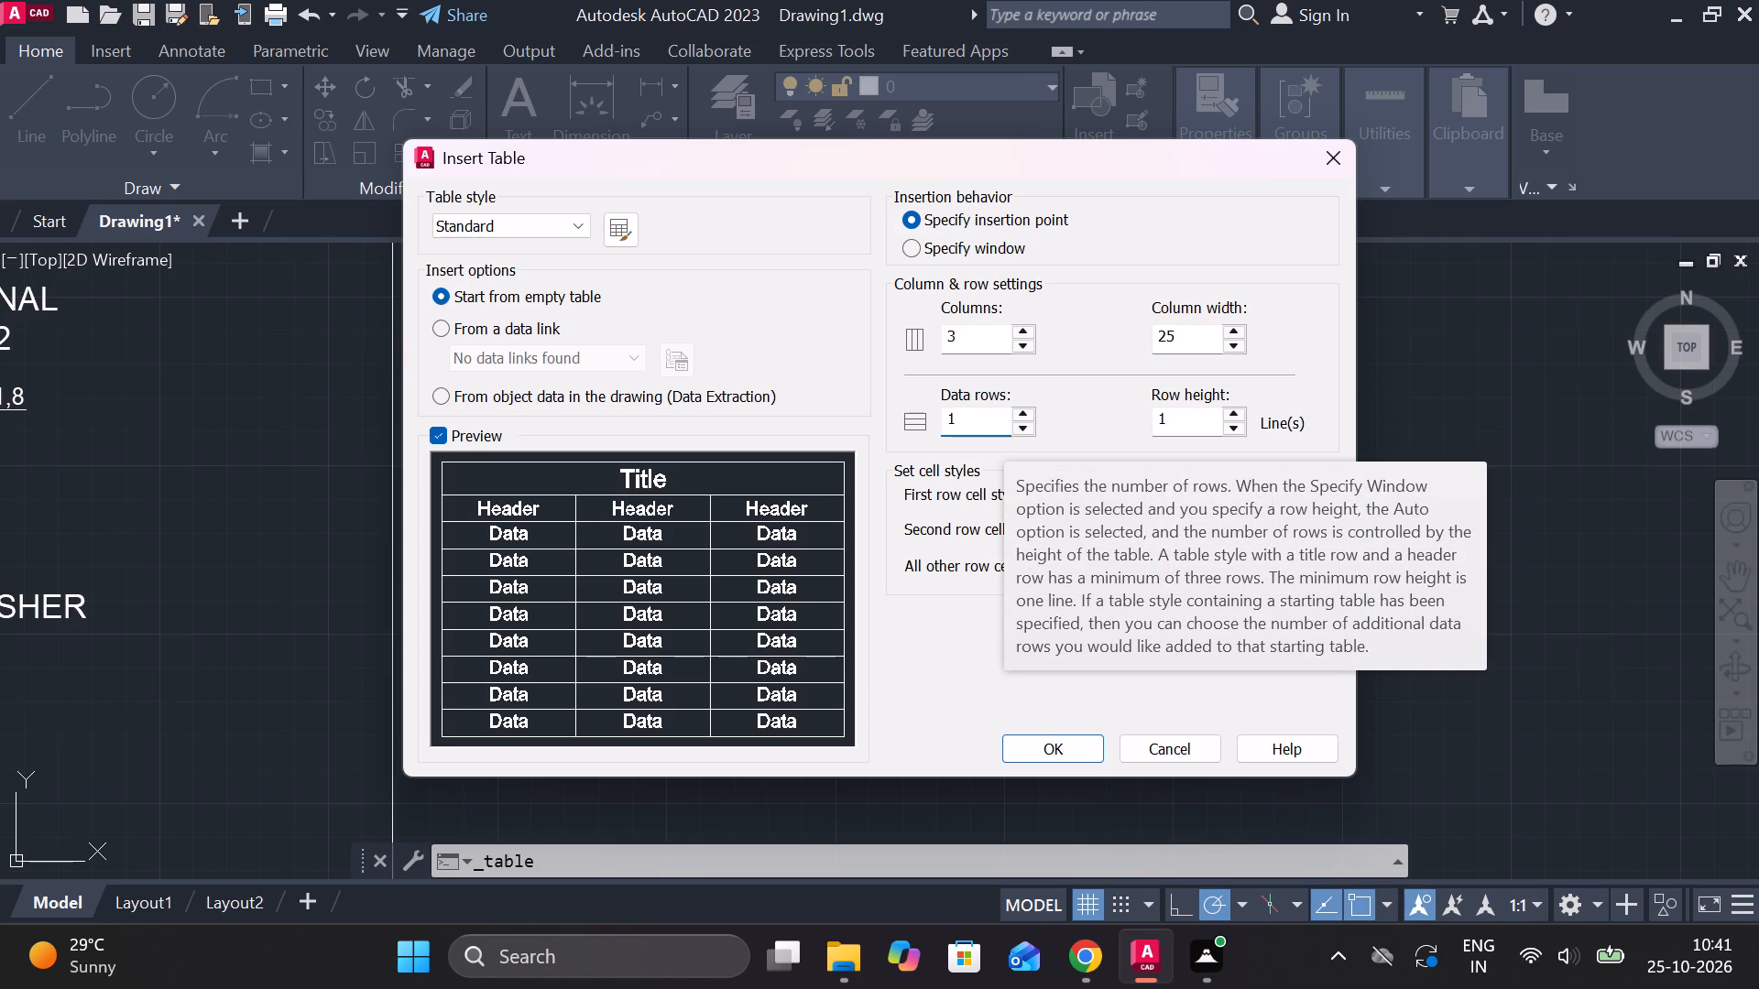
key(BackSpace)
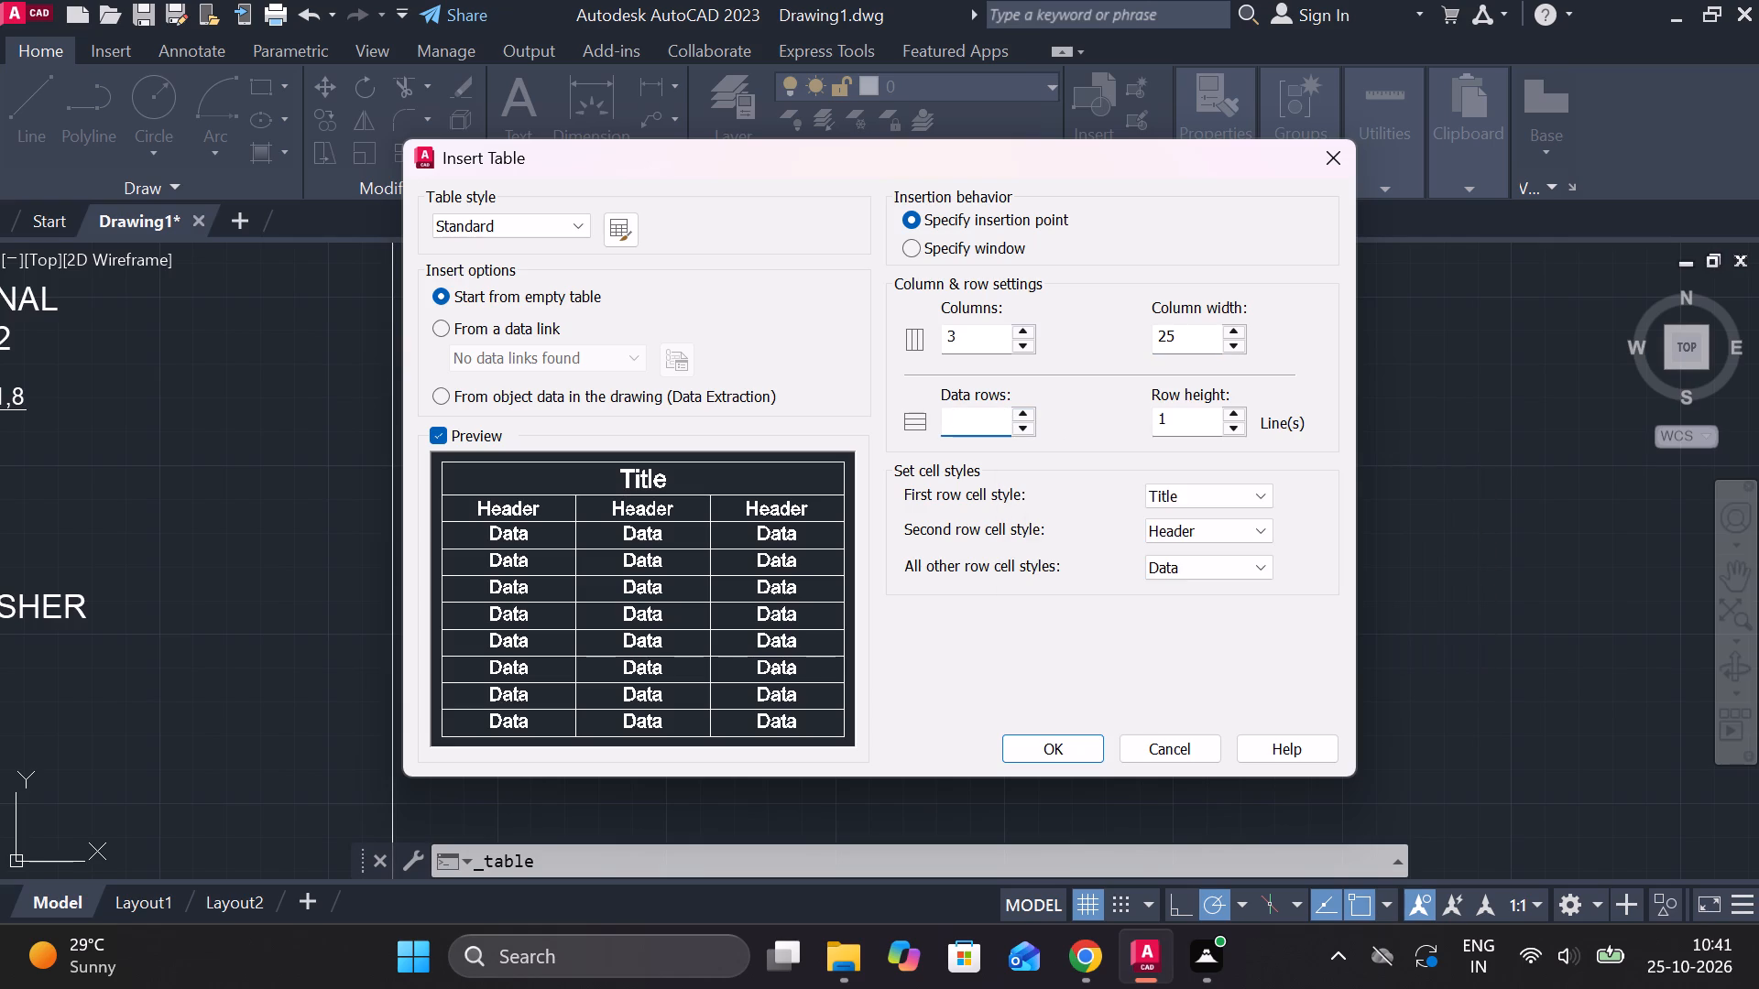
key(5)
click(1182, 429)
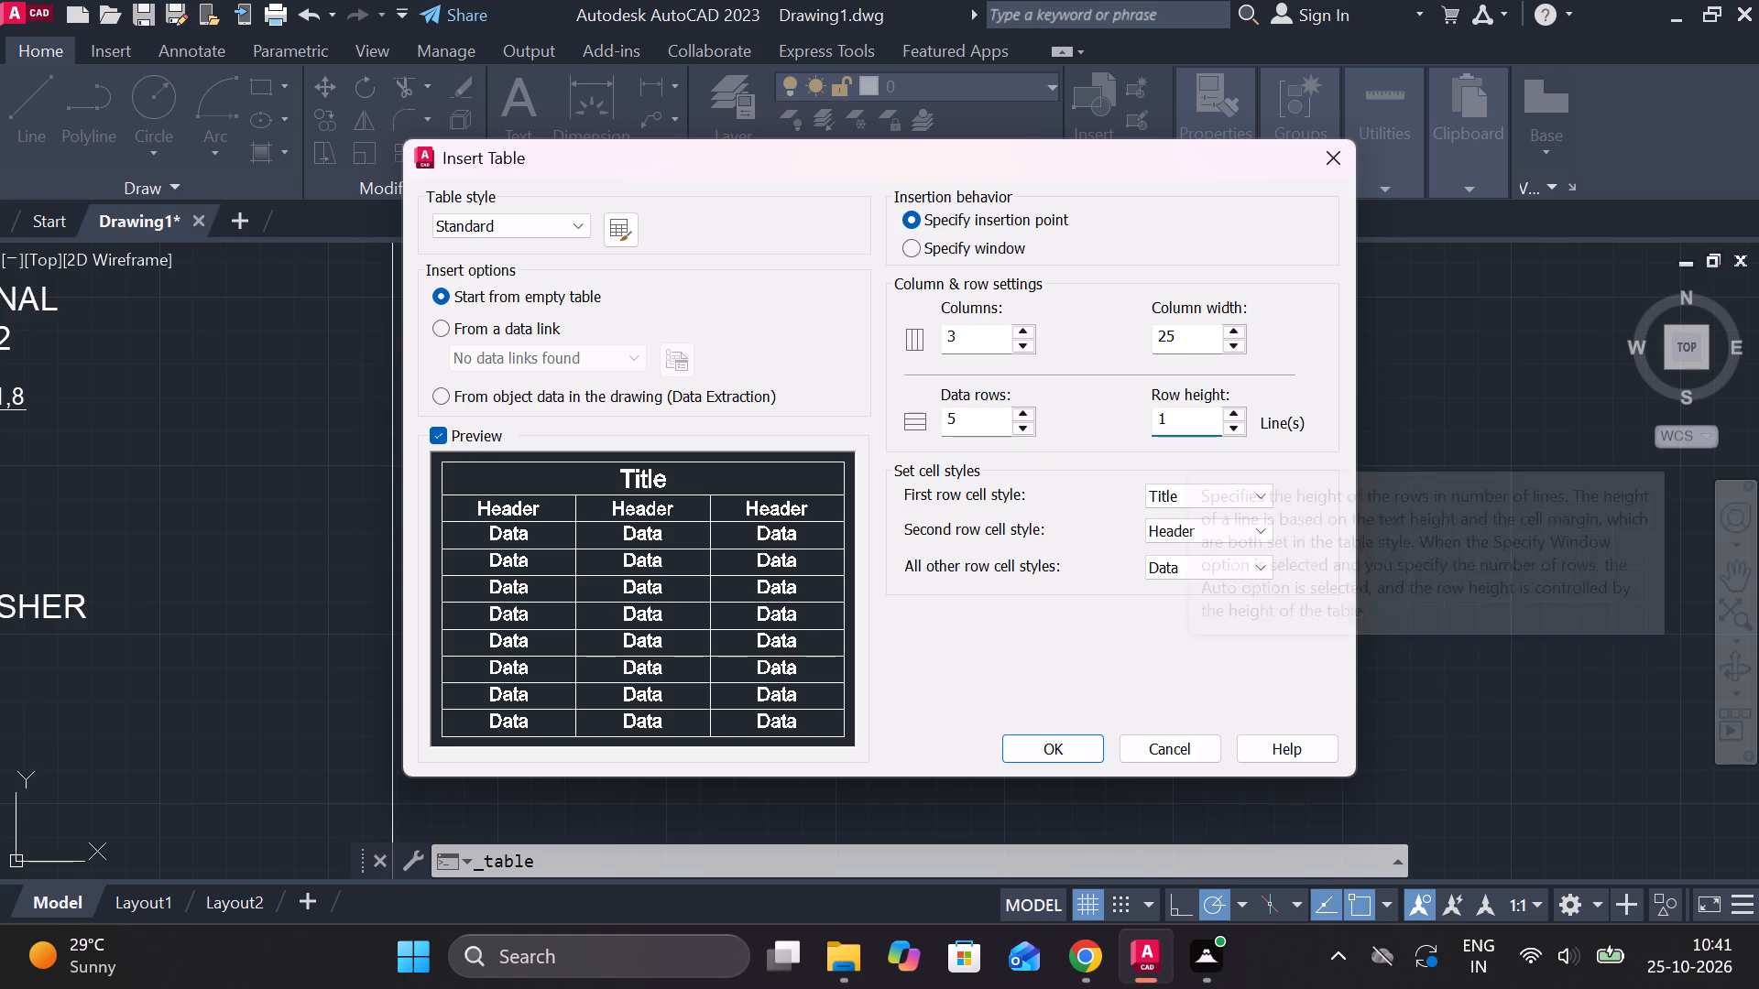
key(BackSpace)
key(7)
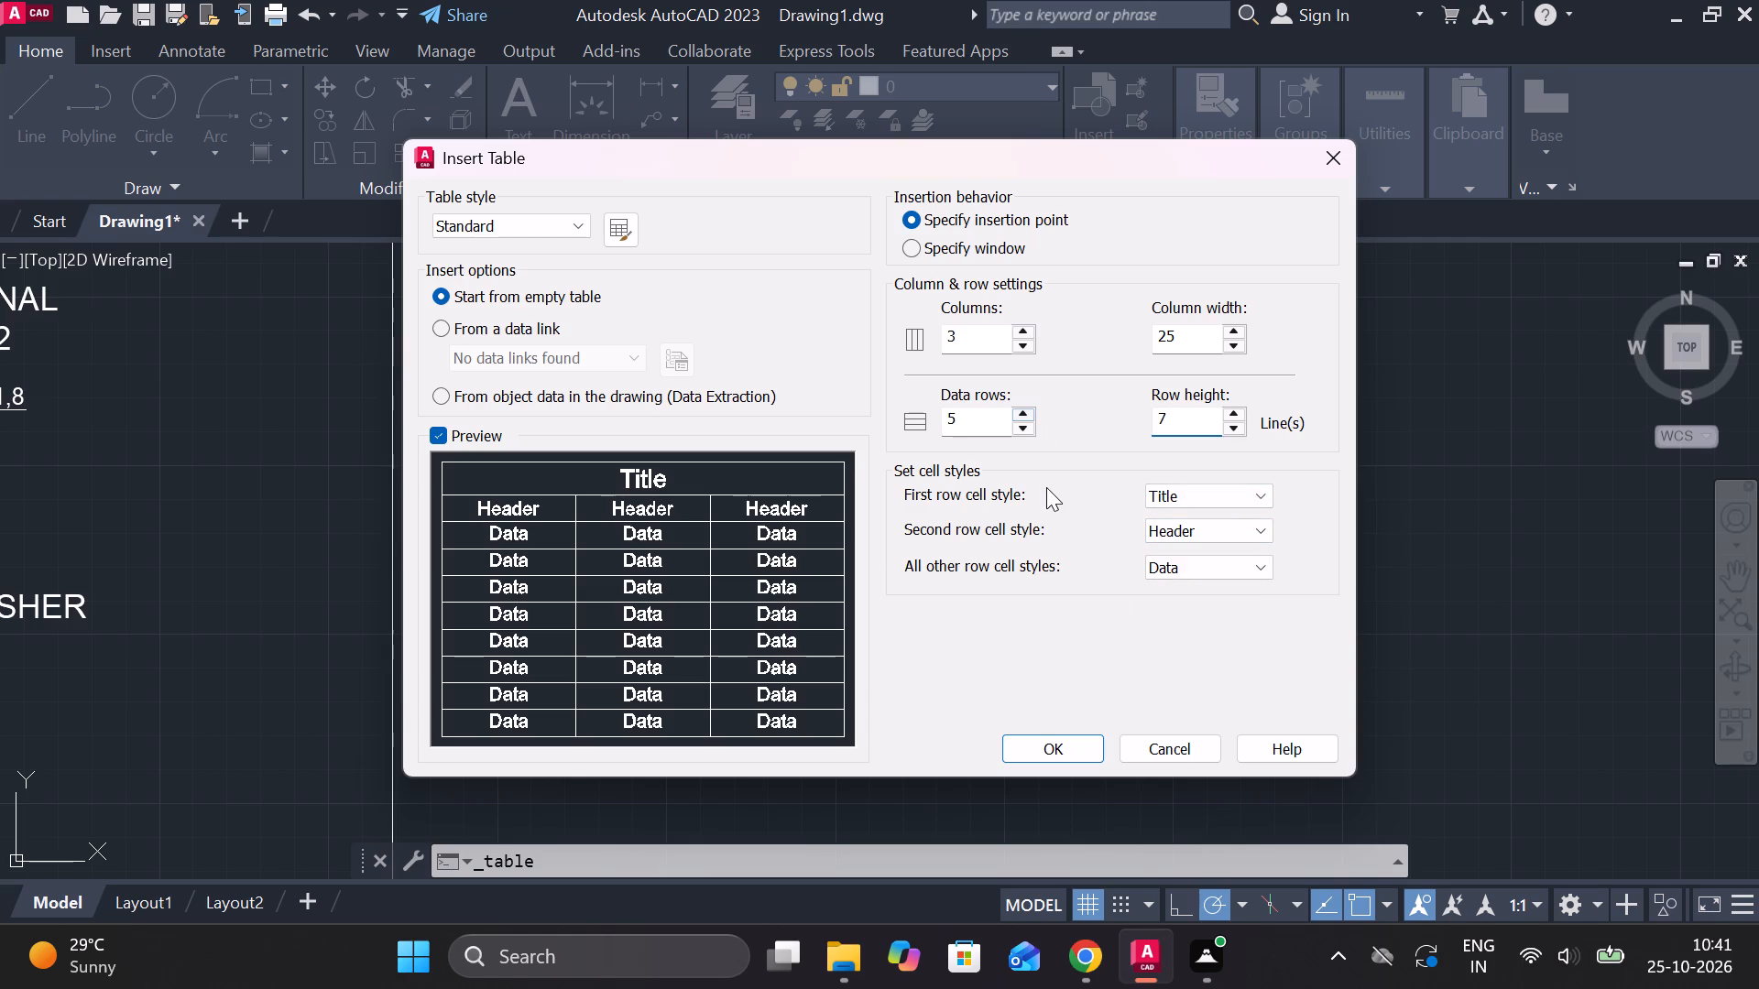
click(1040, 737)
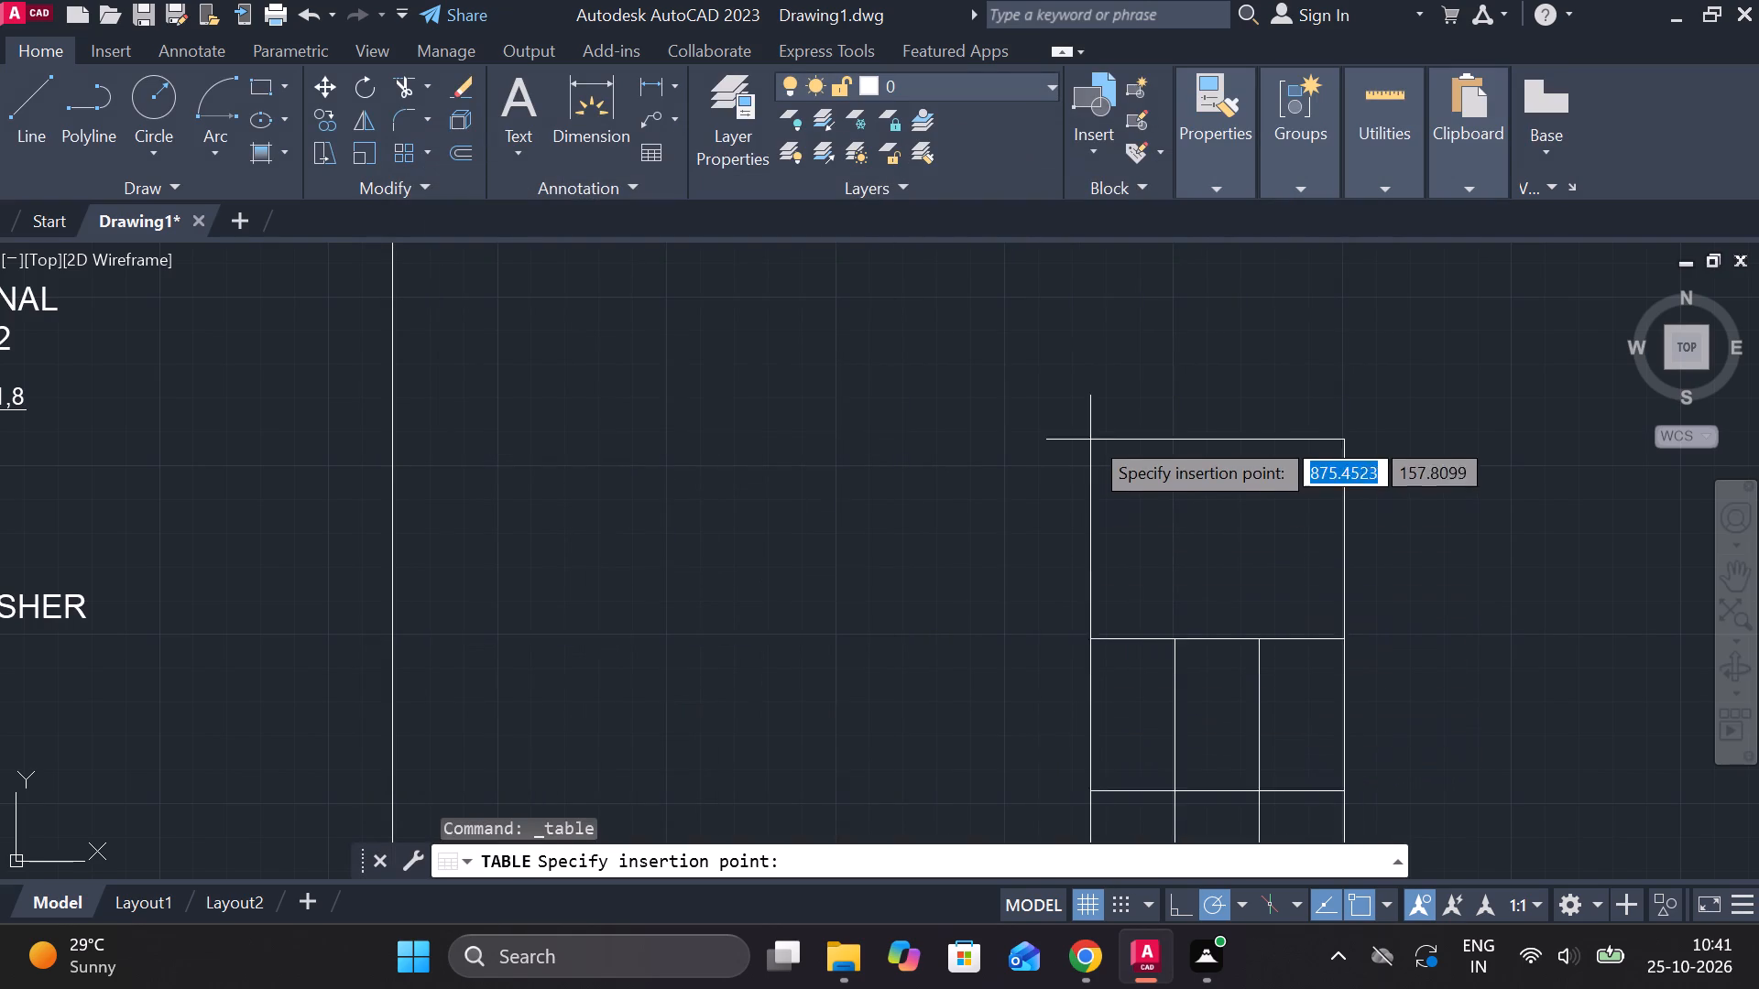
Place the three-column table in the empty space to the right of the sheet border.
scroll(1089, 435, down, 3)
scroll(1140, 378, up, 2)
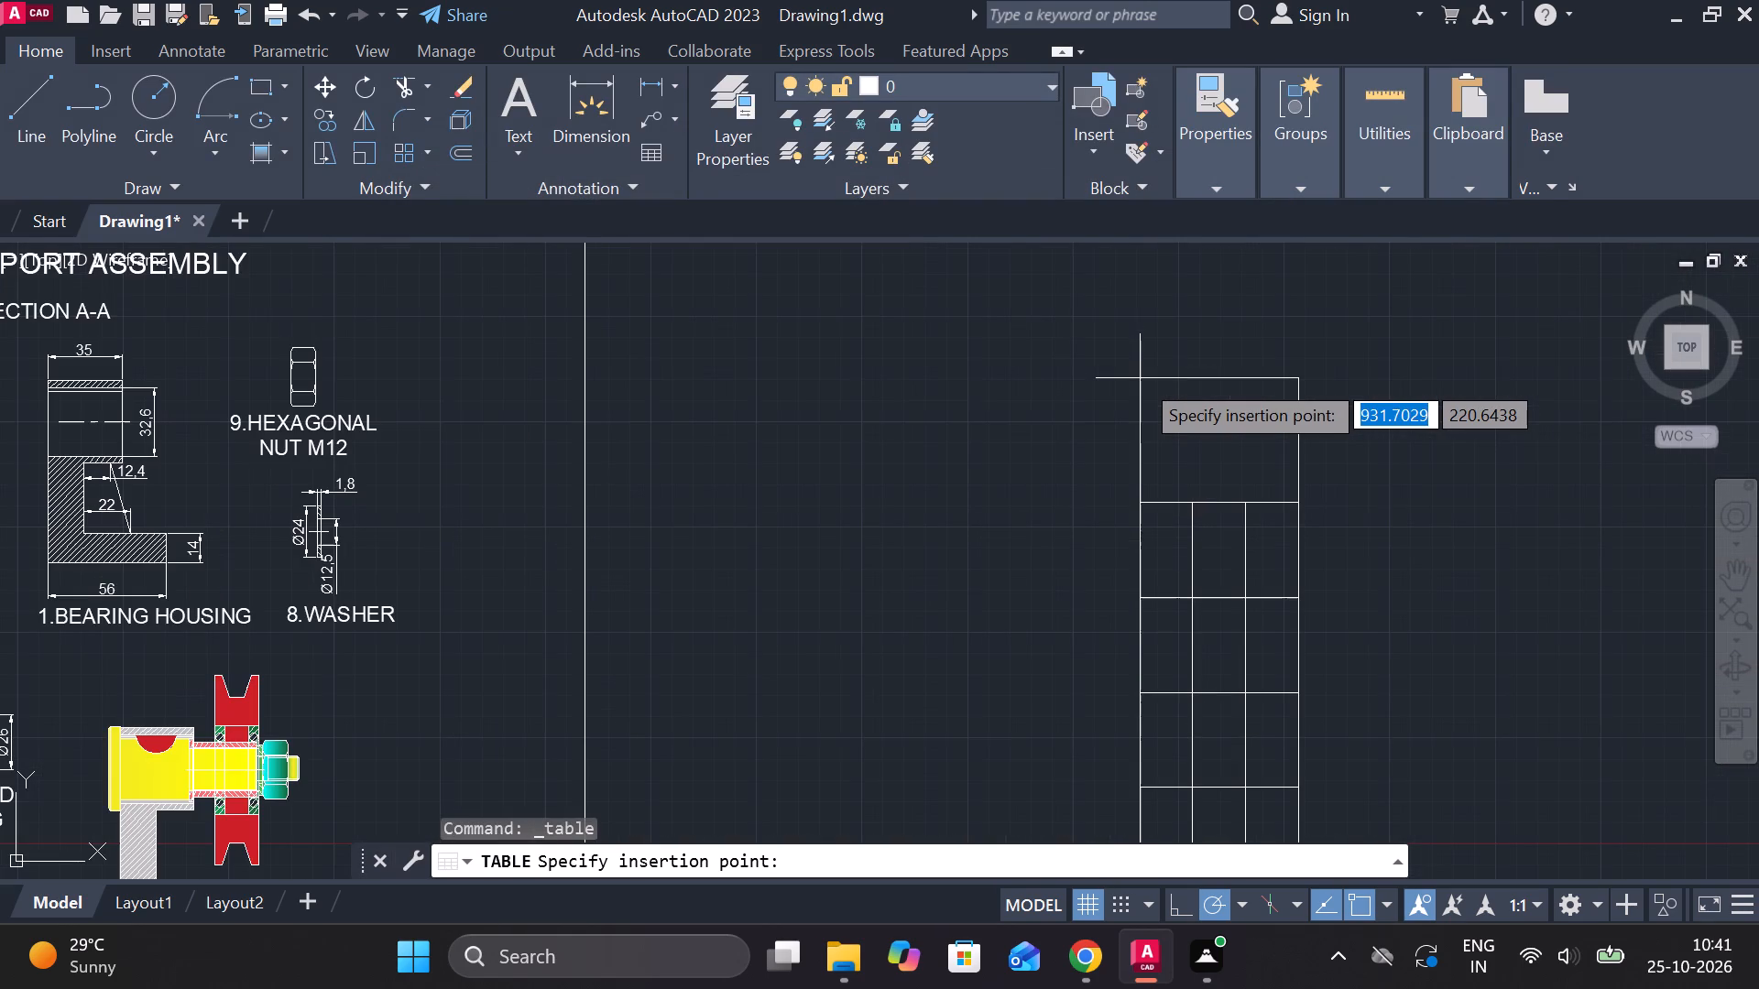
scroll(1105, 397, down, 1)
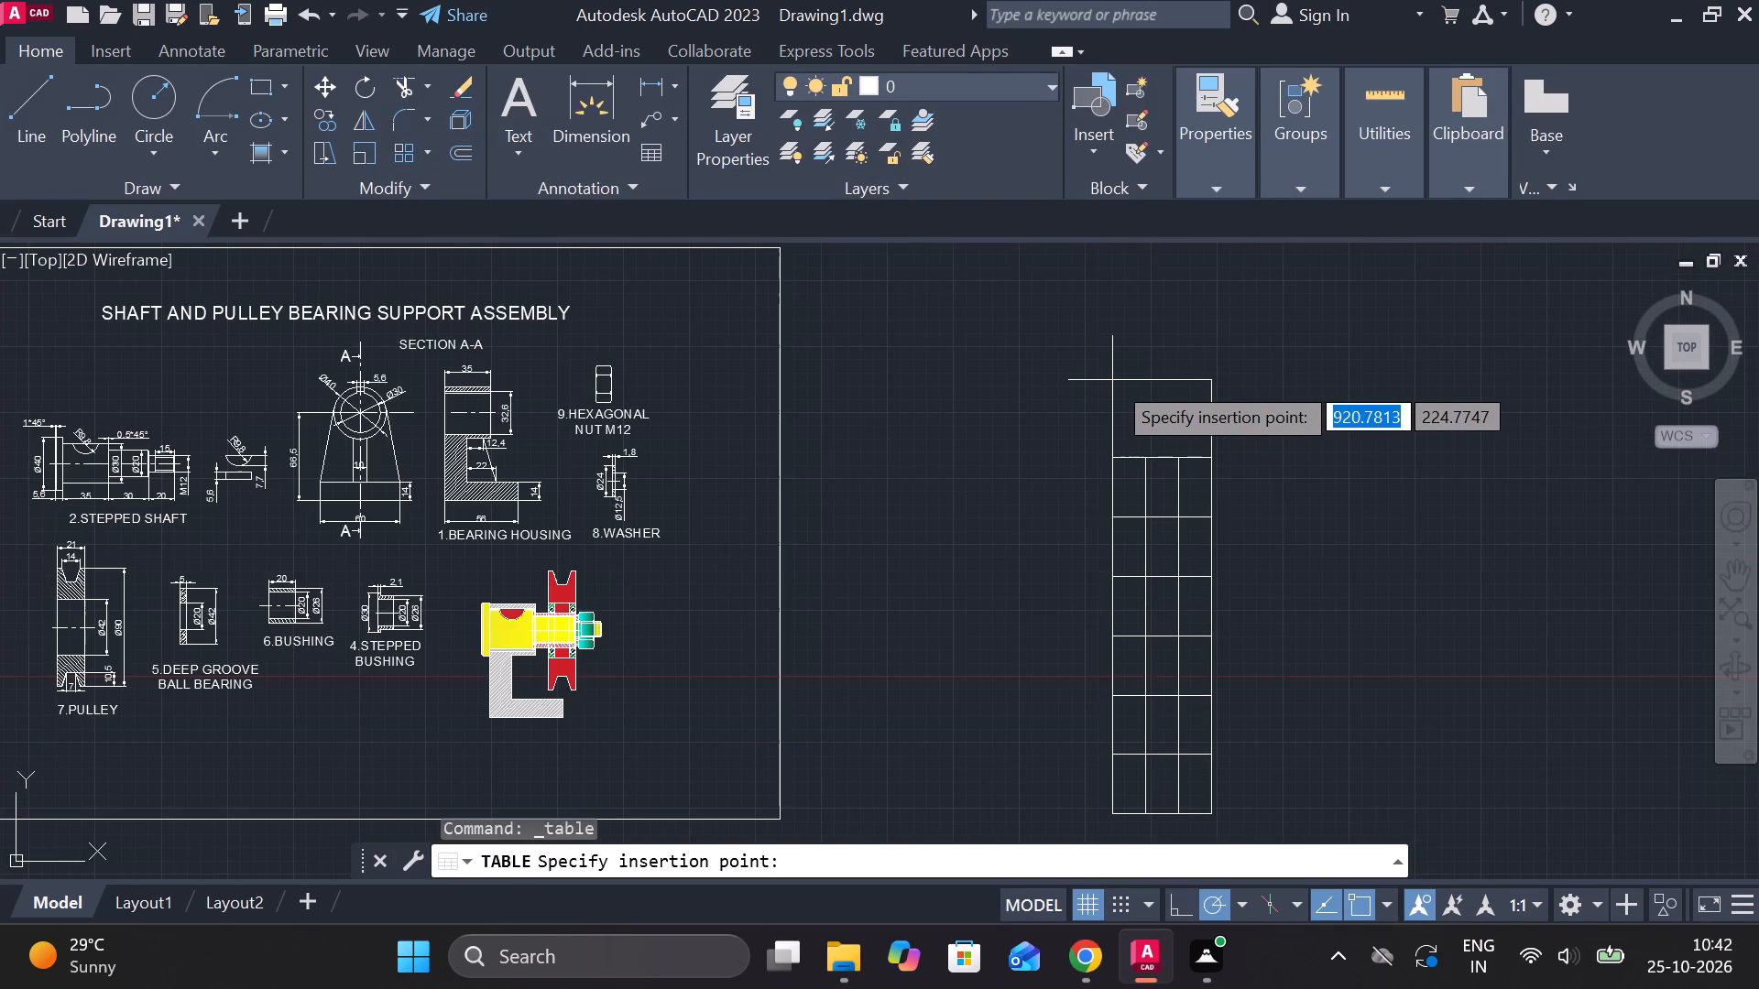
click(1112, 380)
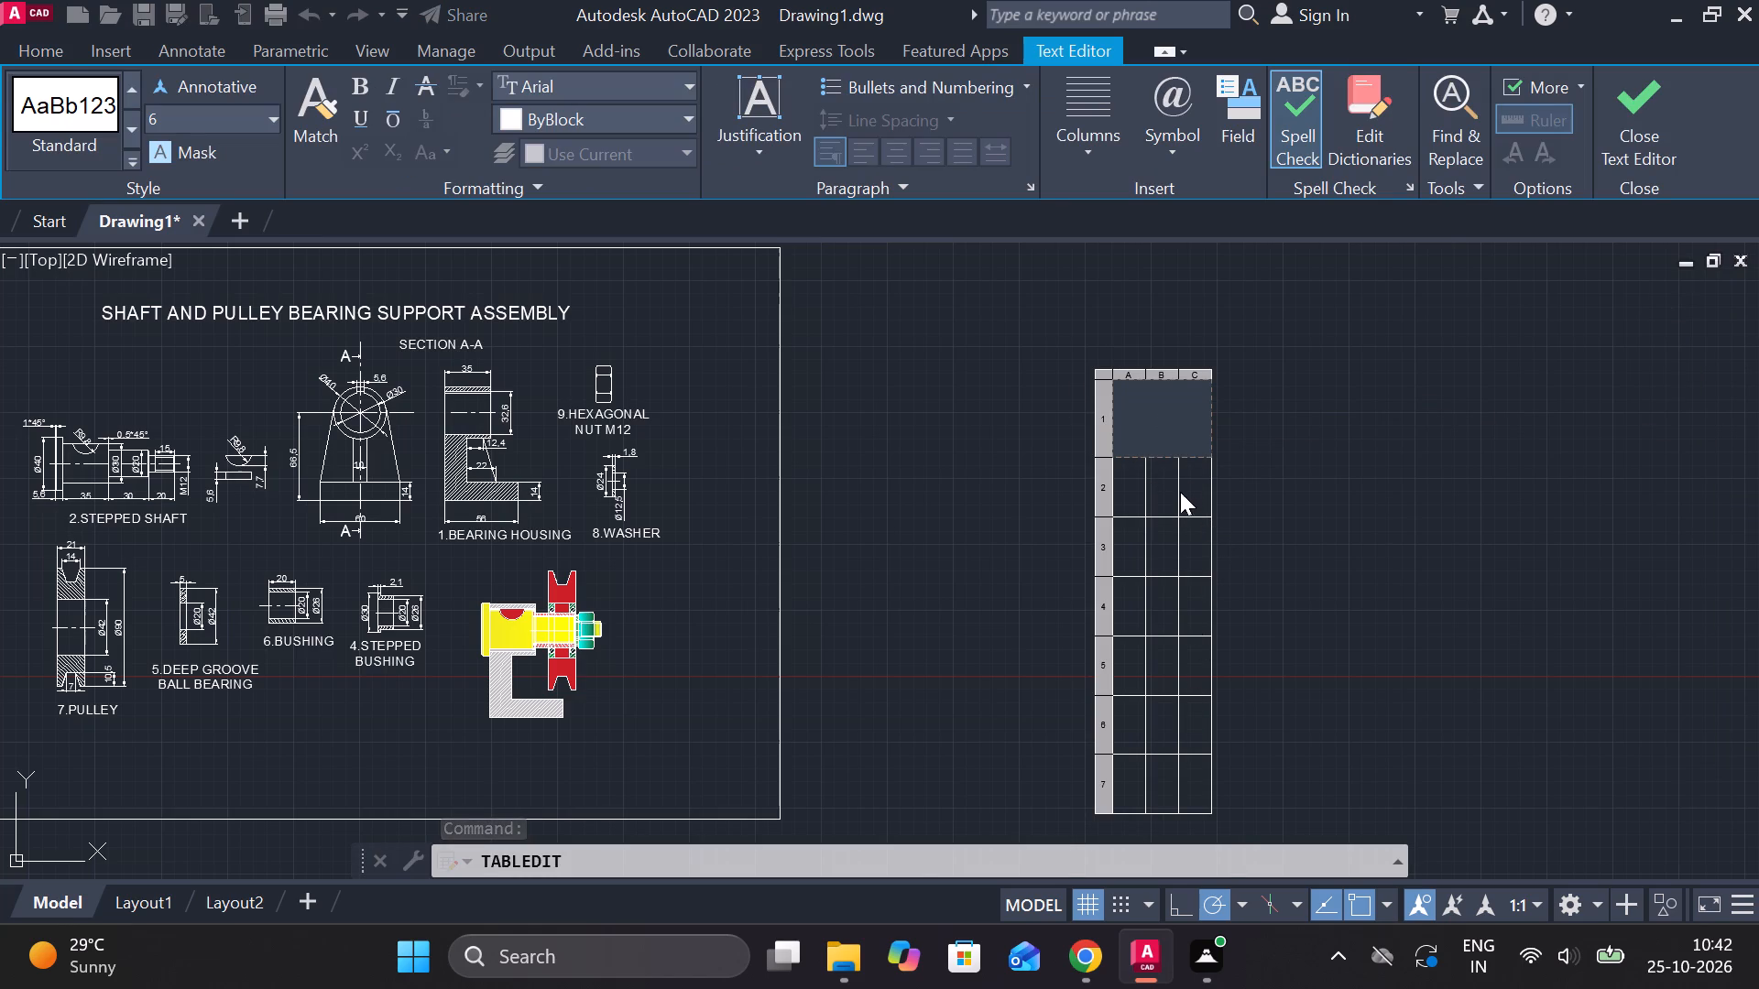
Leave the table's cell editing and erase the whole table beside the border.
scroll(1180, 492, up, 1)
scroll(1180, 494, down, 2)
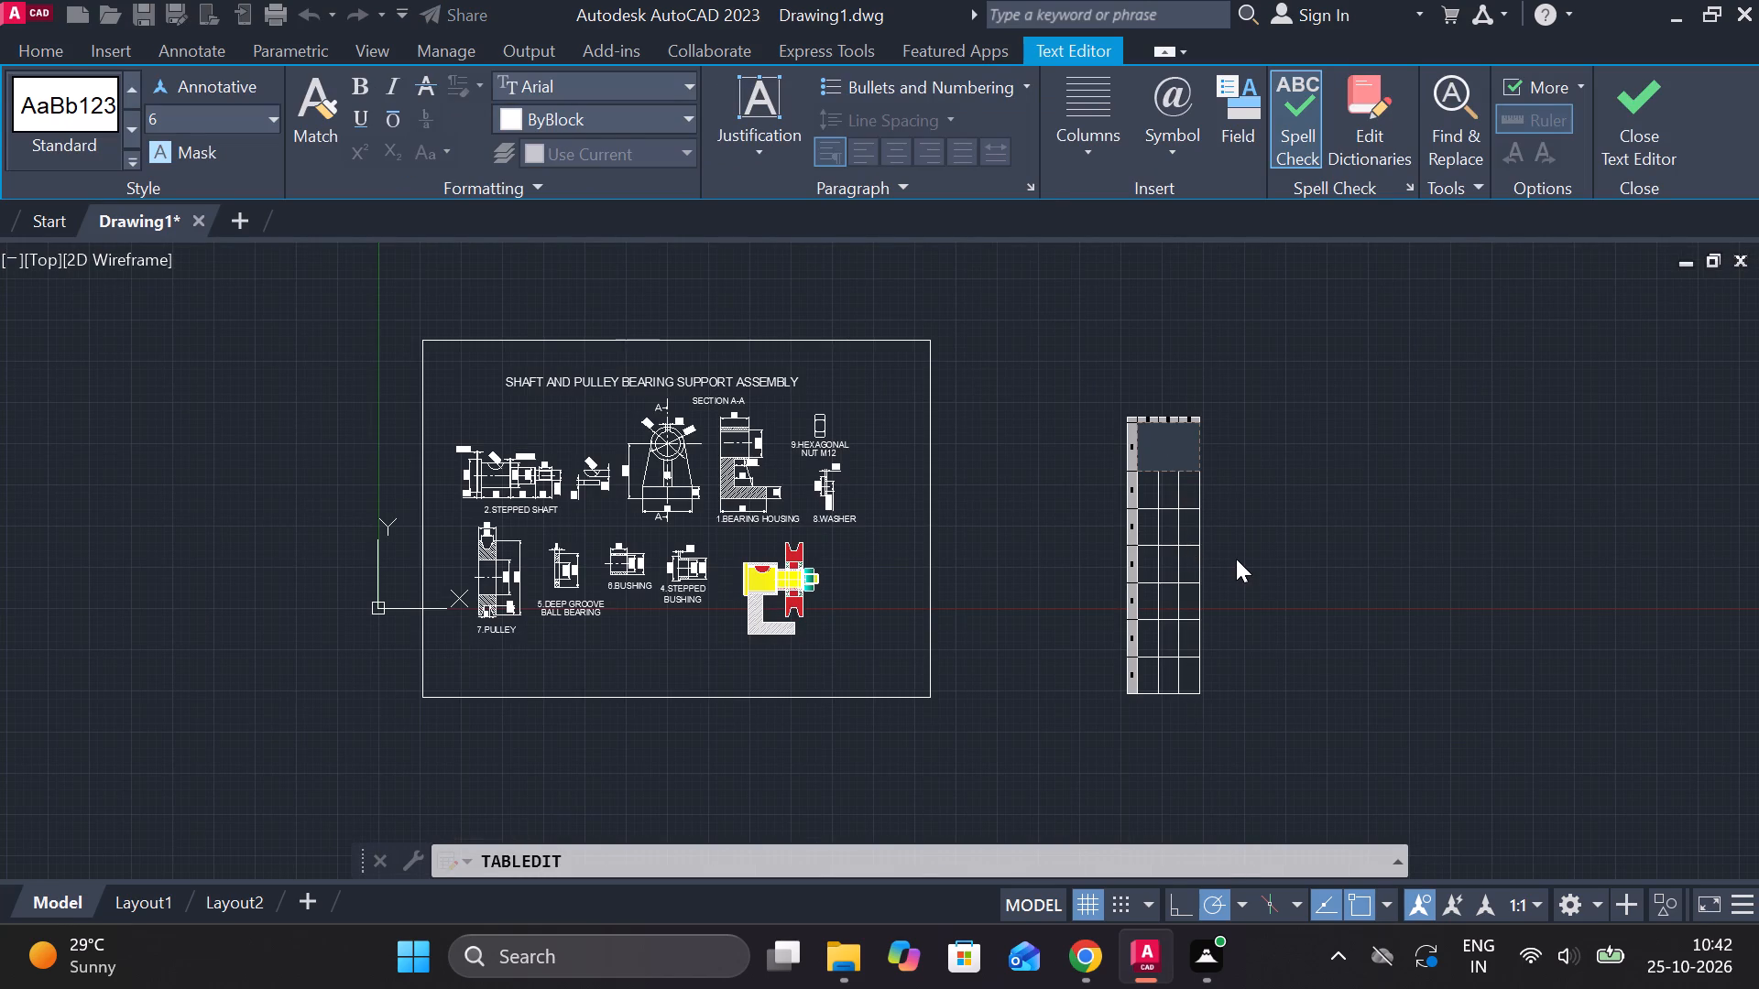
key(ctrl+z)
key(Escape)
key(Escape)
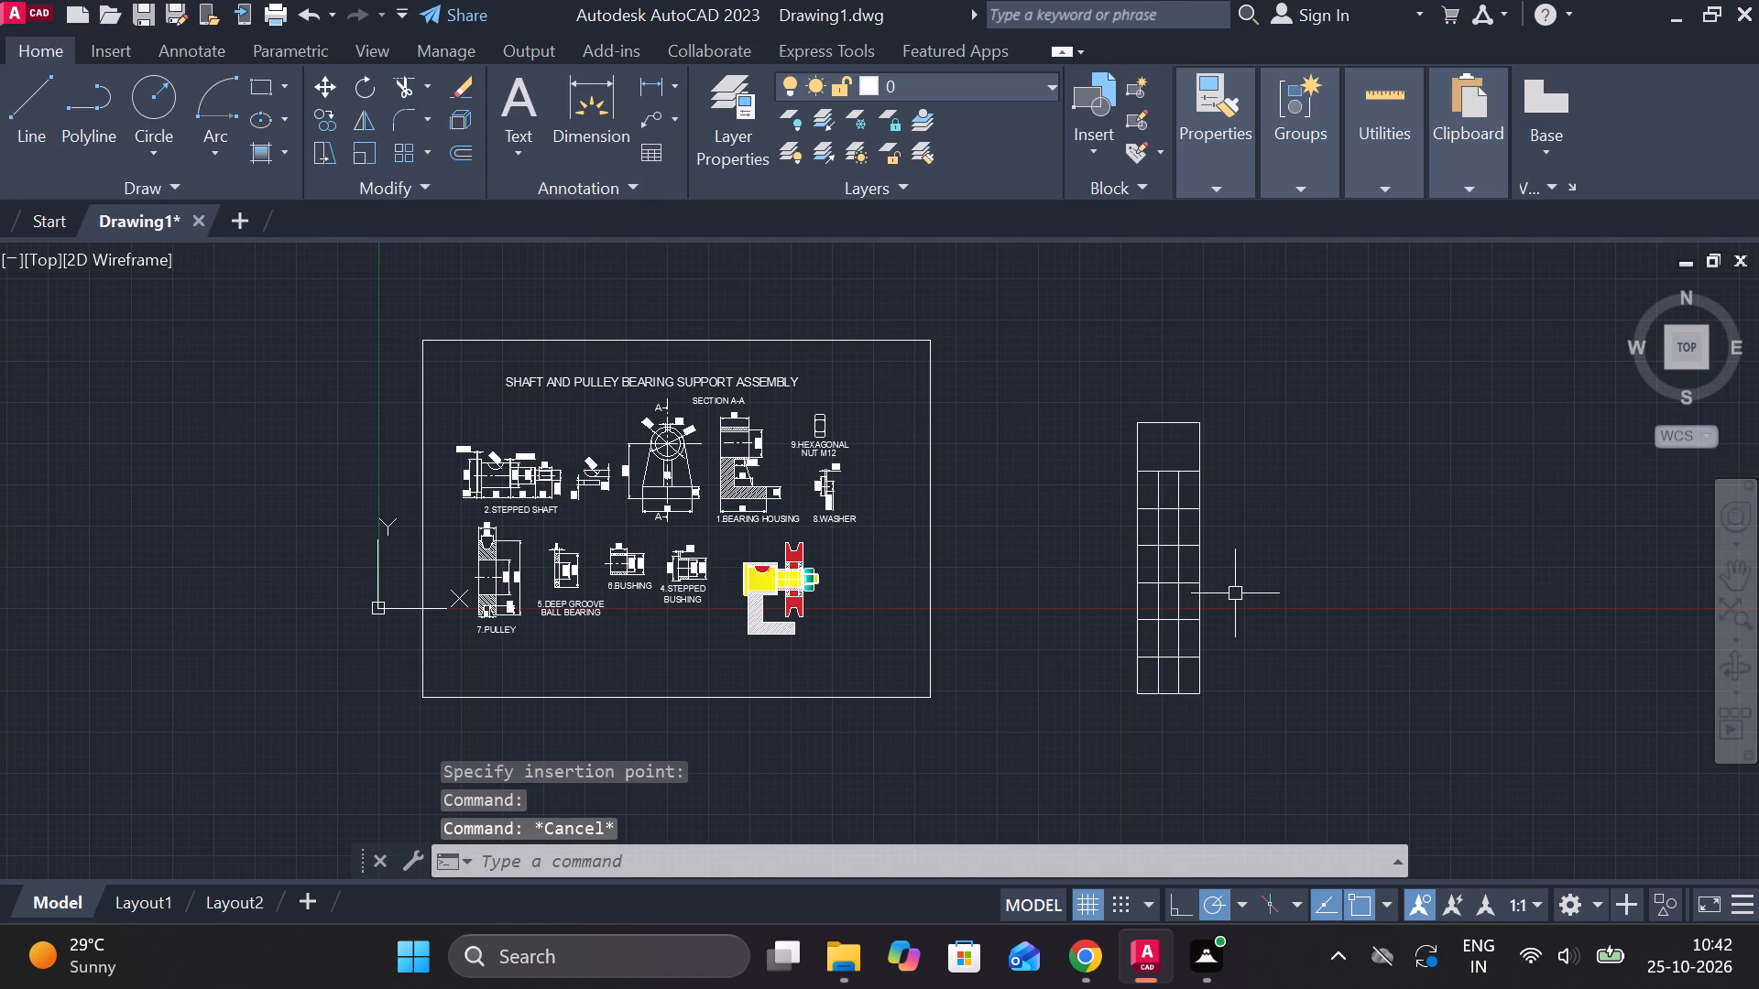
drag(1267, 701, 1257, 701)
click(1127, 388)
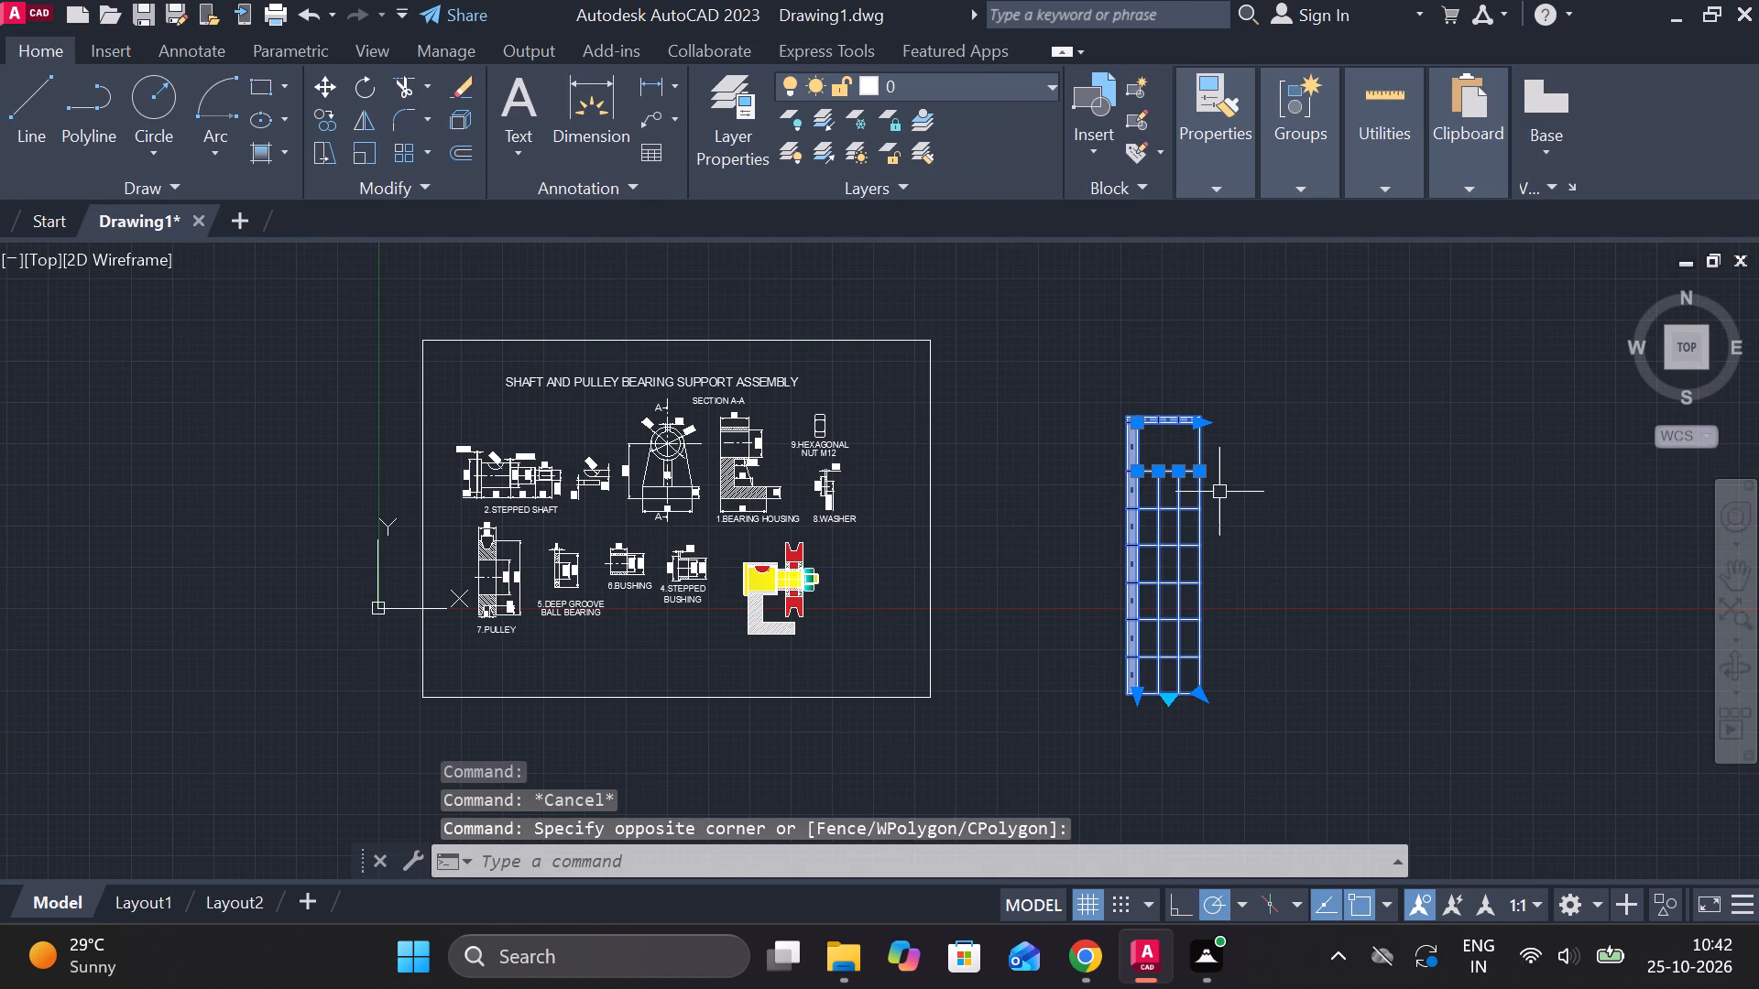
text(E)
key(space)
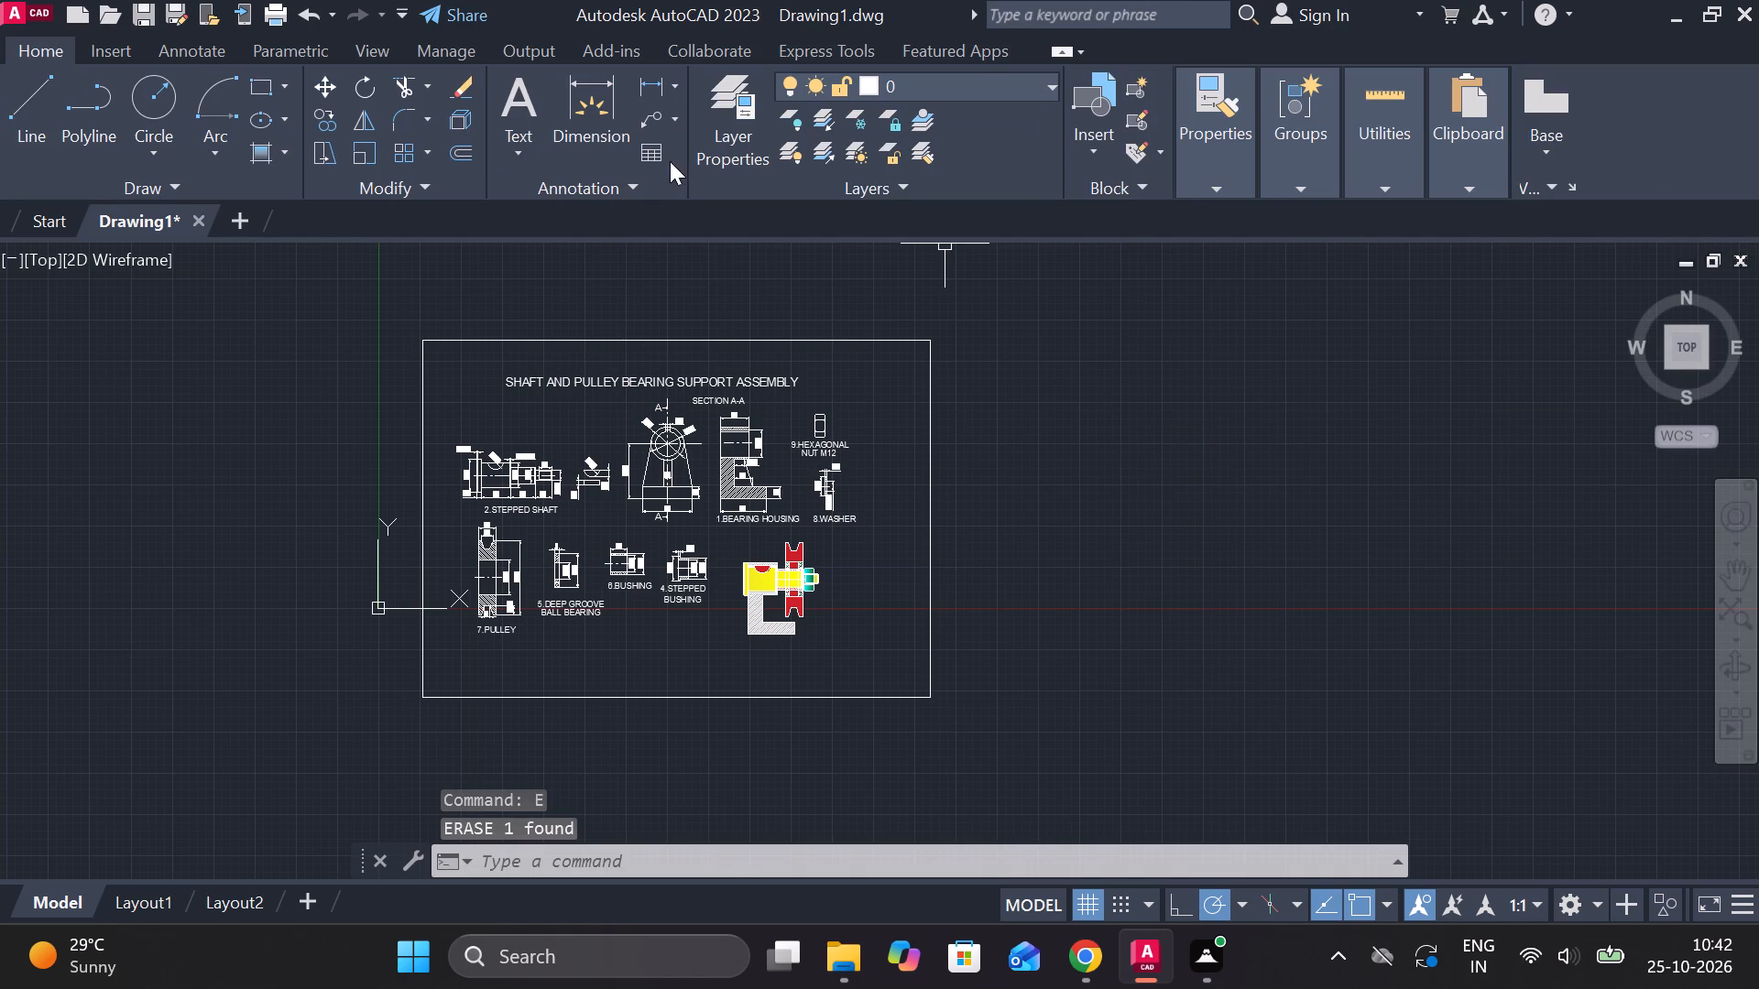
Start another table and examine its preview and the cell style options for its rows.
click(645, 150)
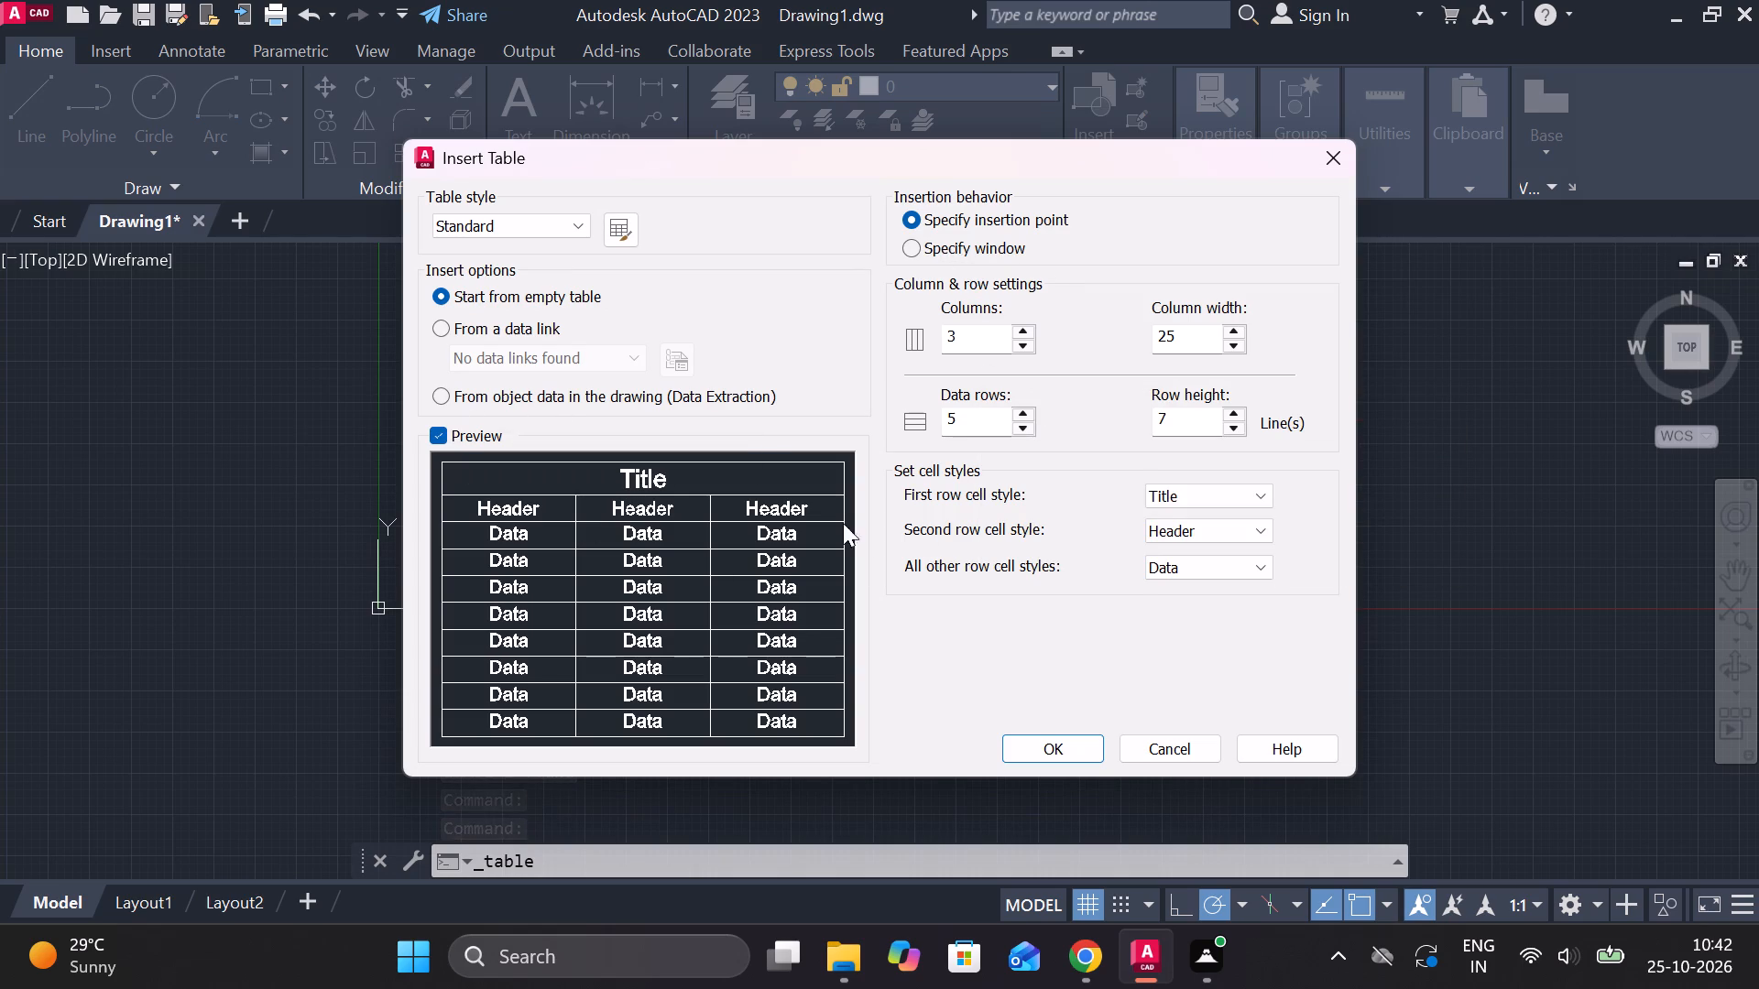
click(440, 437)
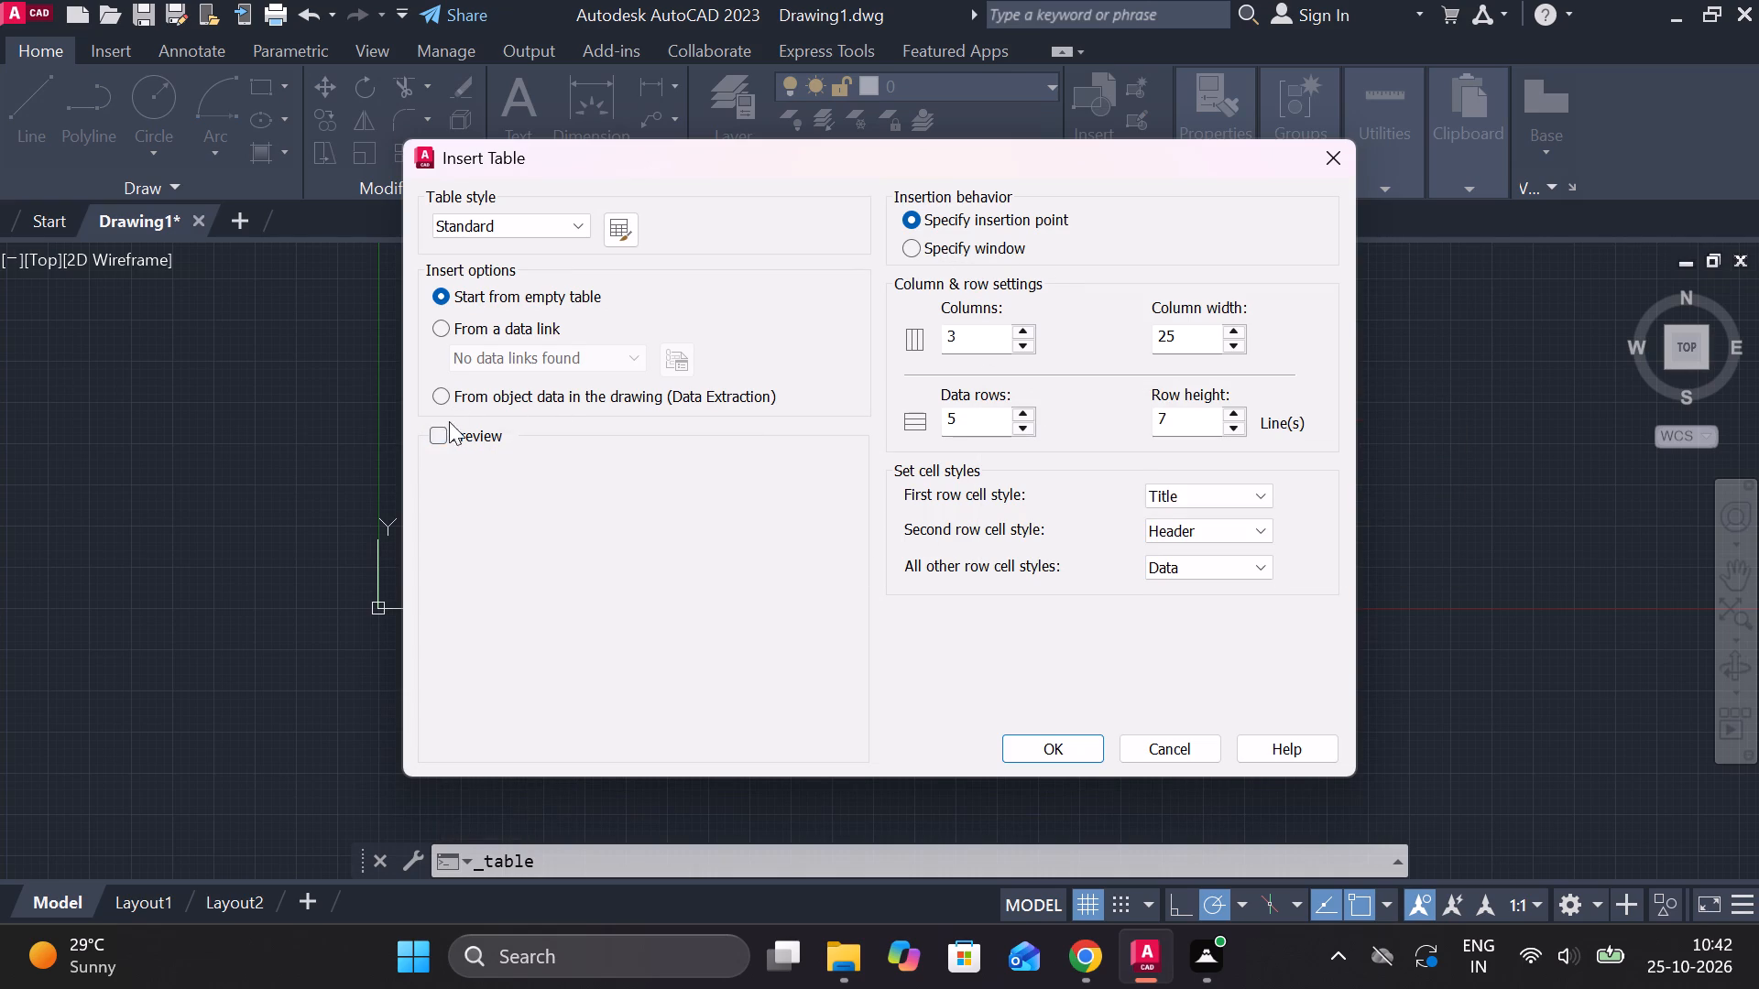
click(440, 432)
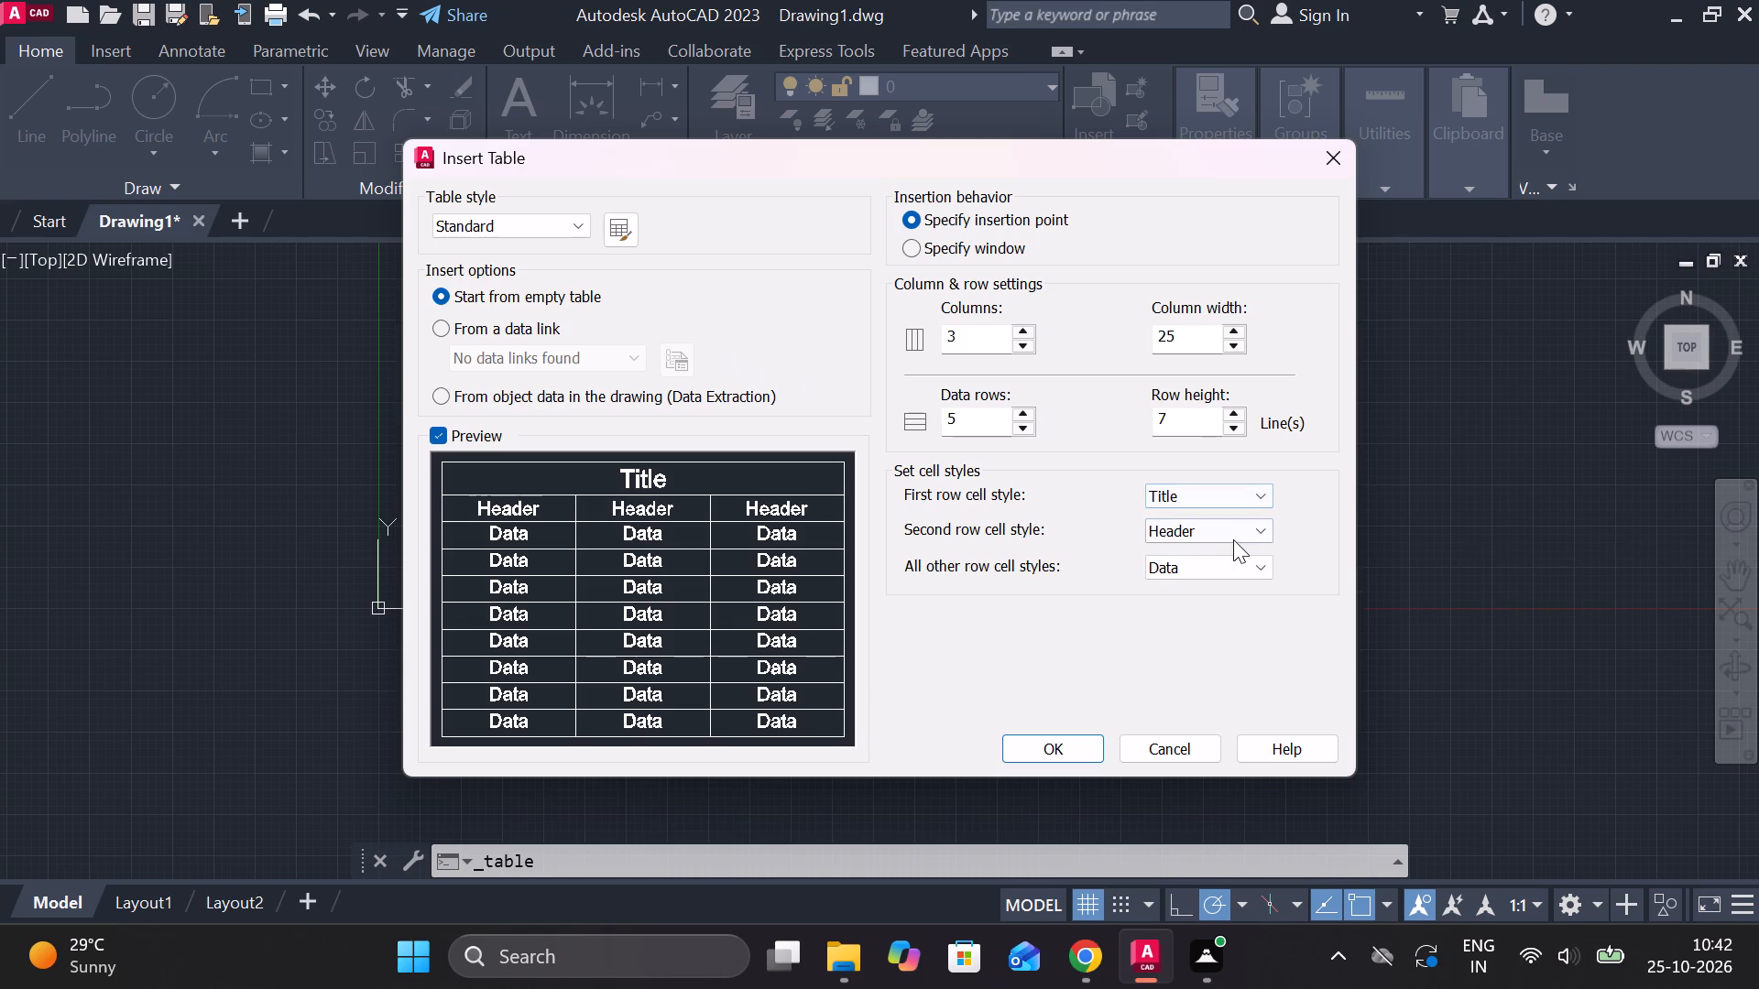
click(1233, 539)
click(1185, 571)
click(1216, 498)
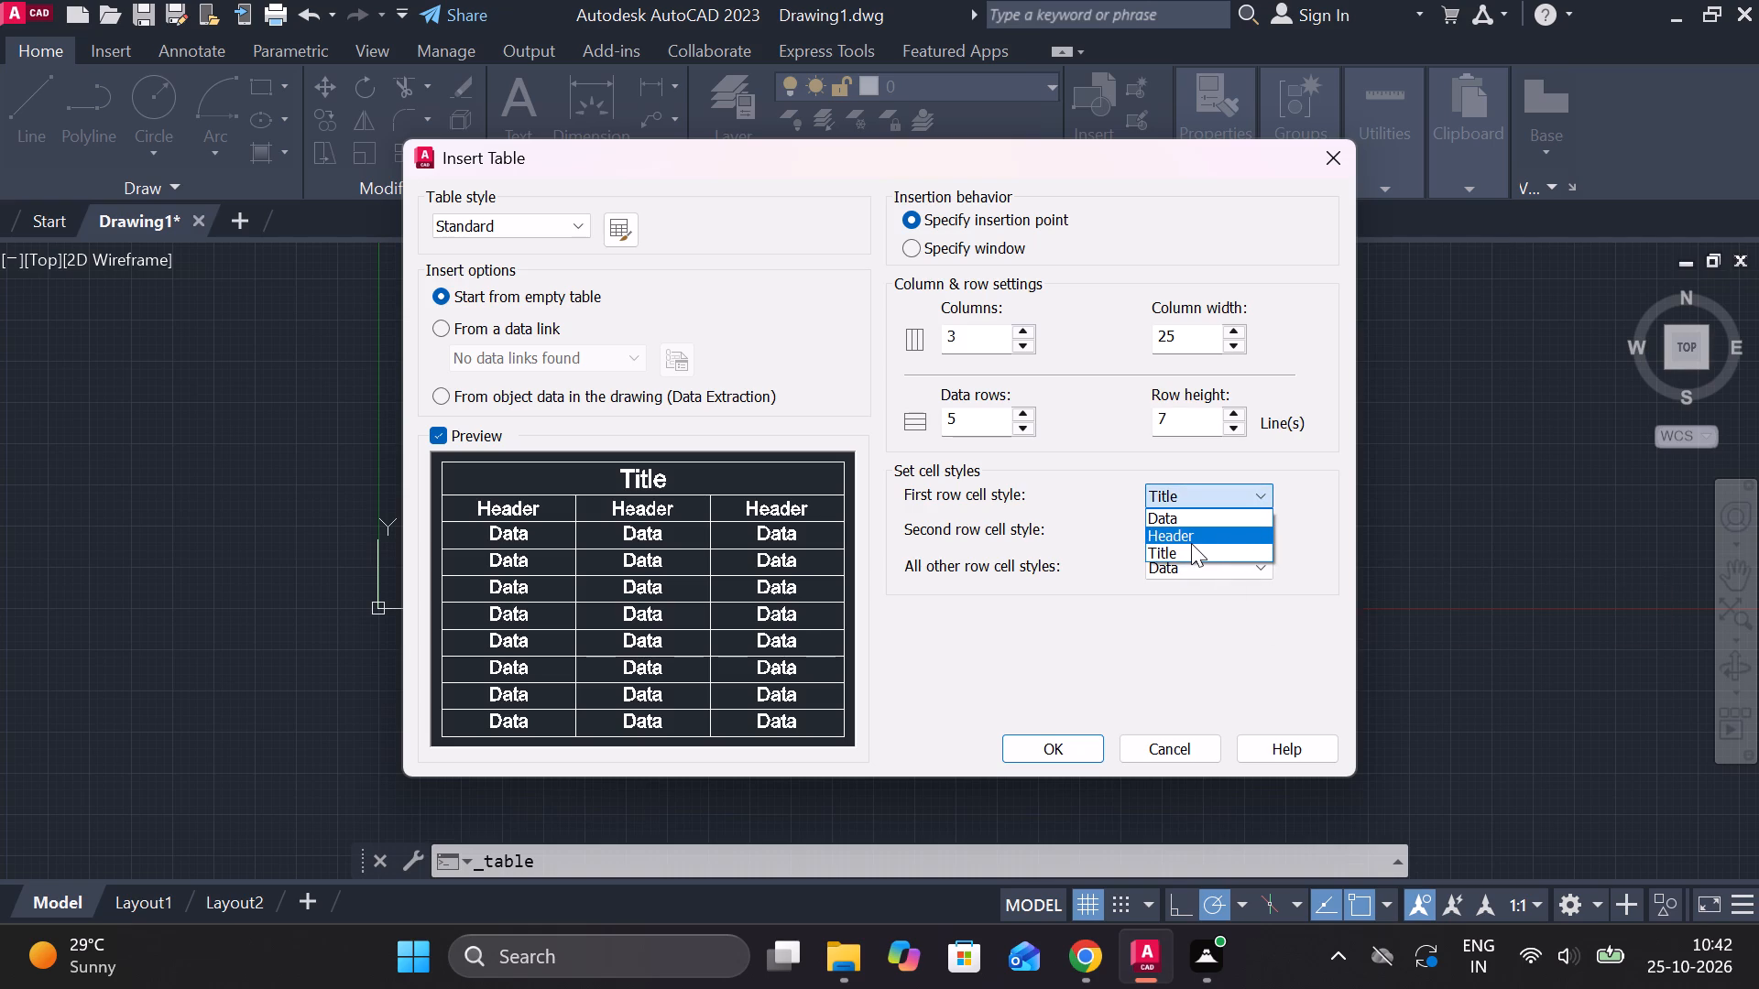
click(1233, 501)
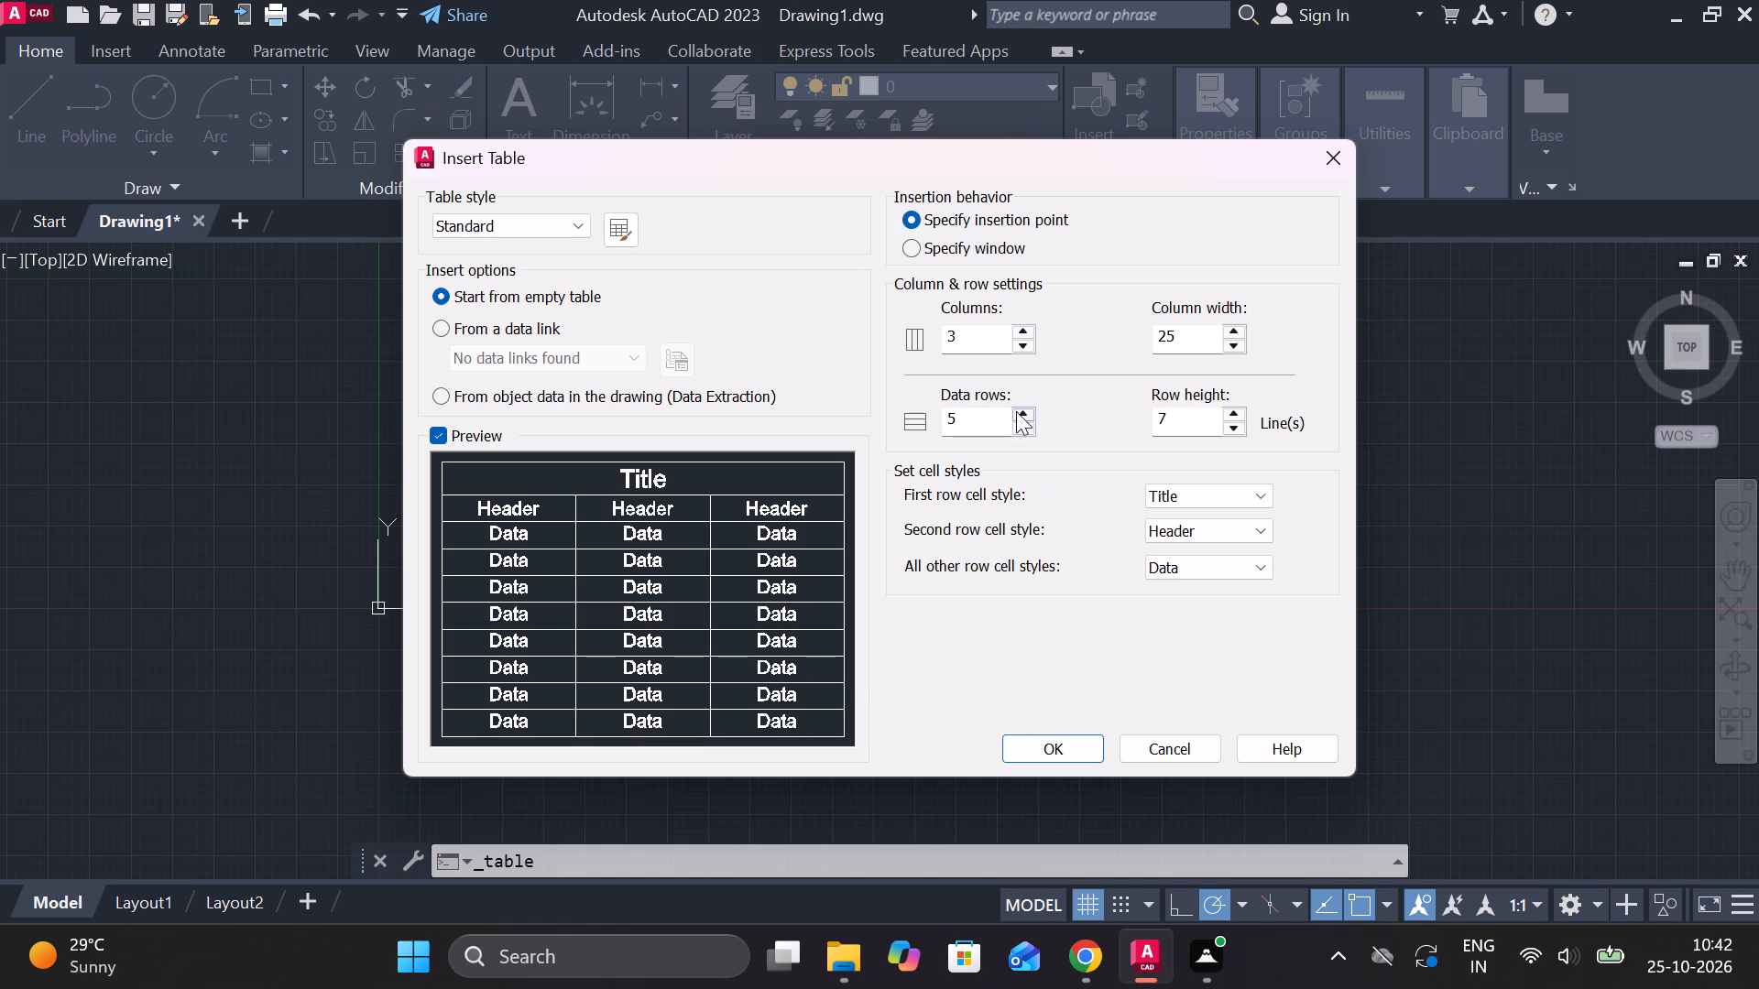
Set up the table with 5 columns of width 7 and 3 data rows with a row height of 25 lines.
click(976, 332)
key(BackSpace)
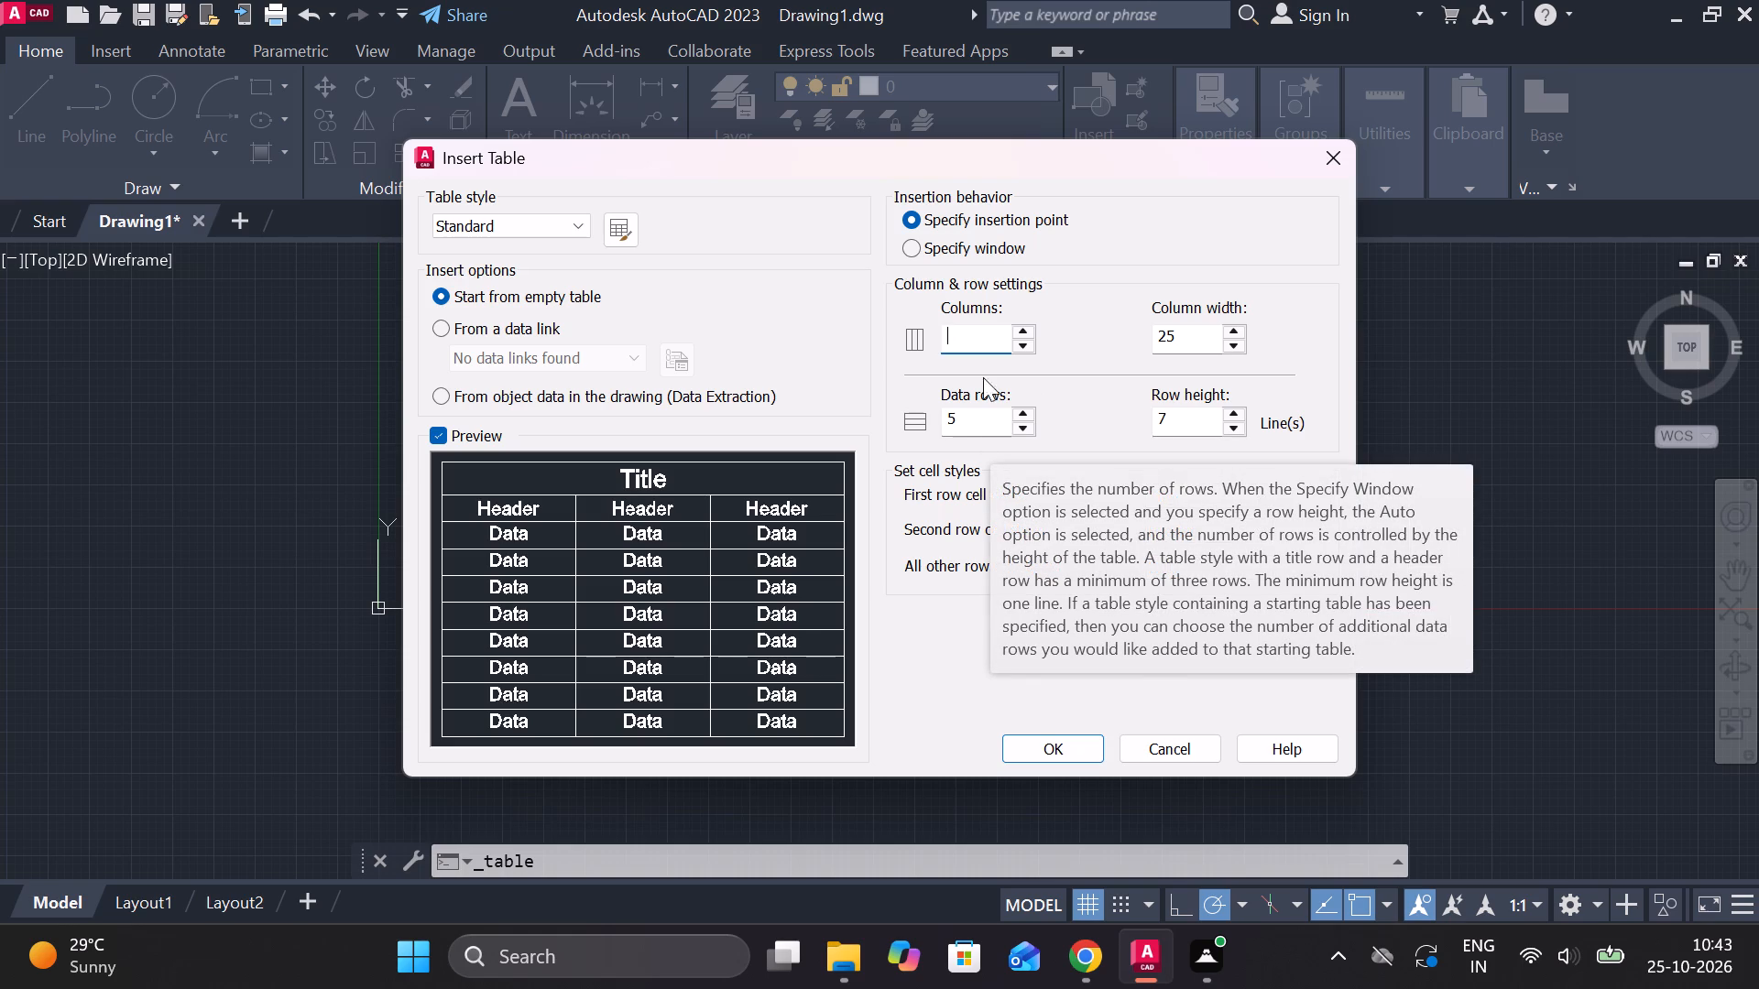
click(975, 342)
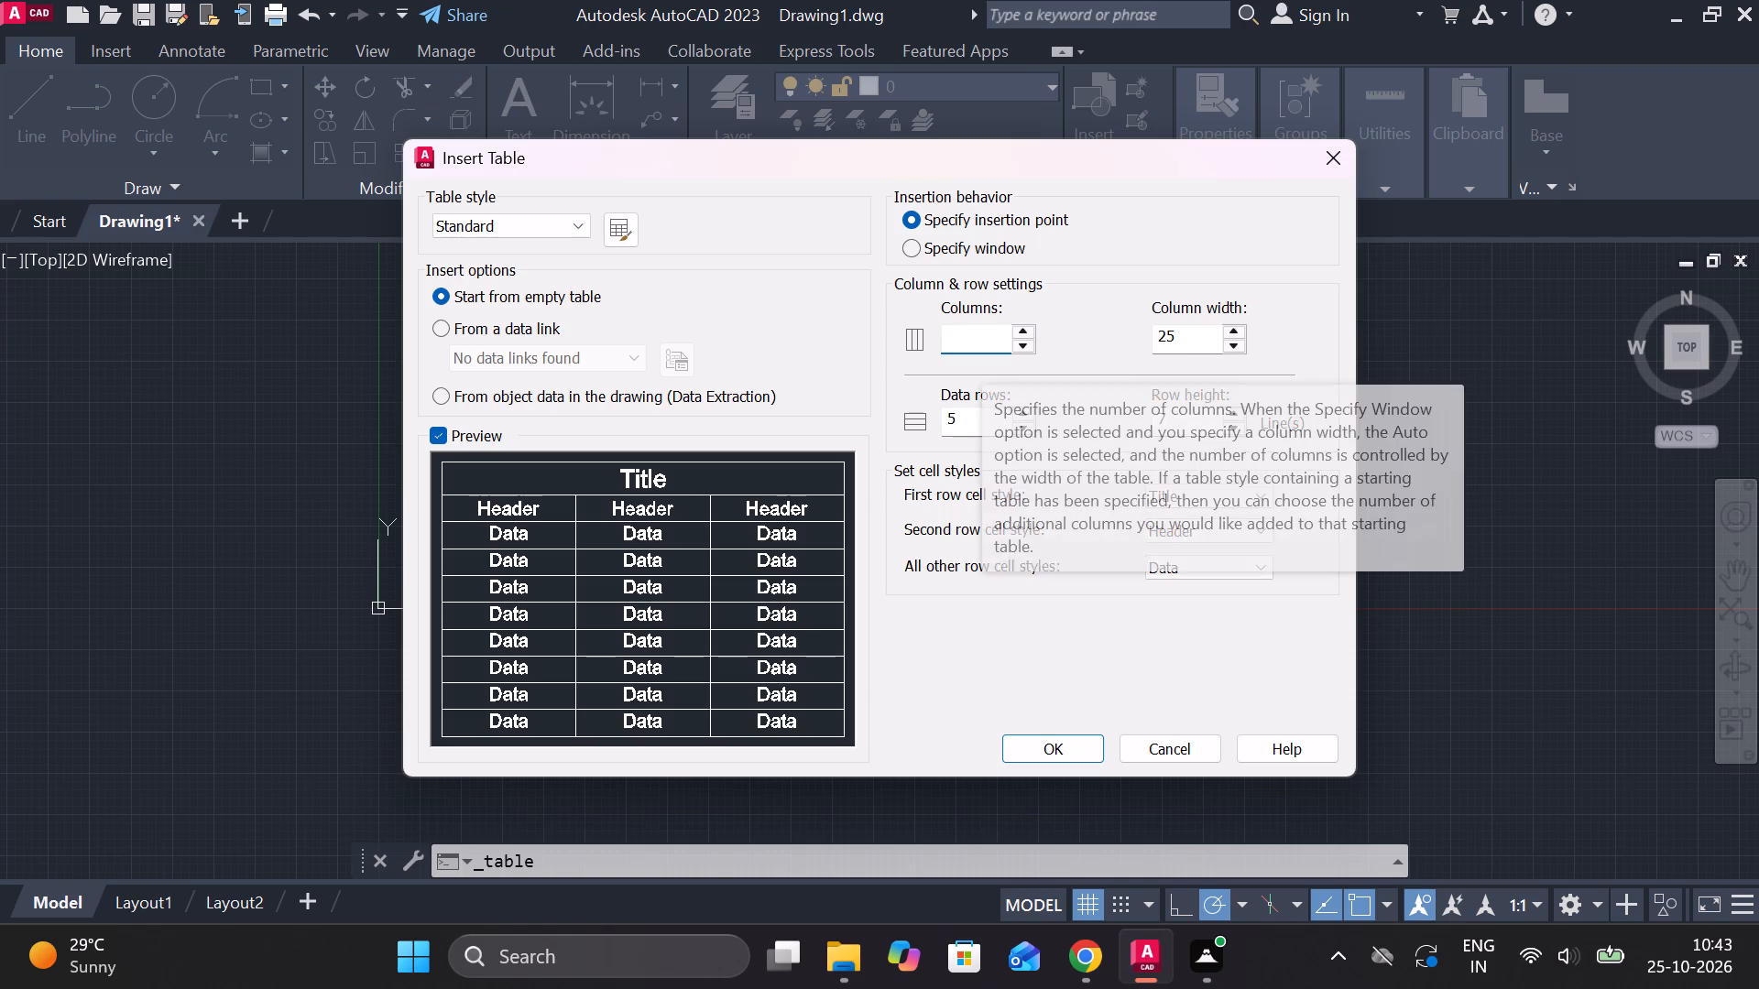
key(5)
click(980, 418)
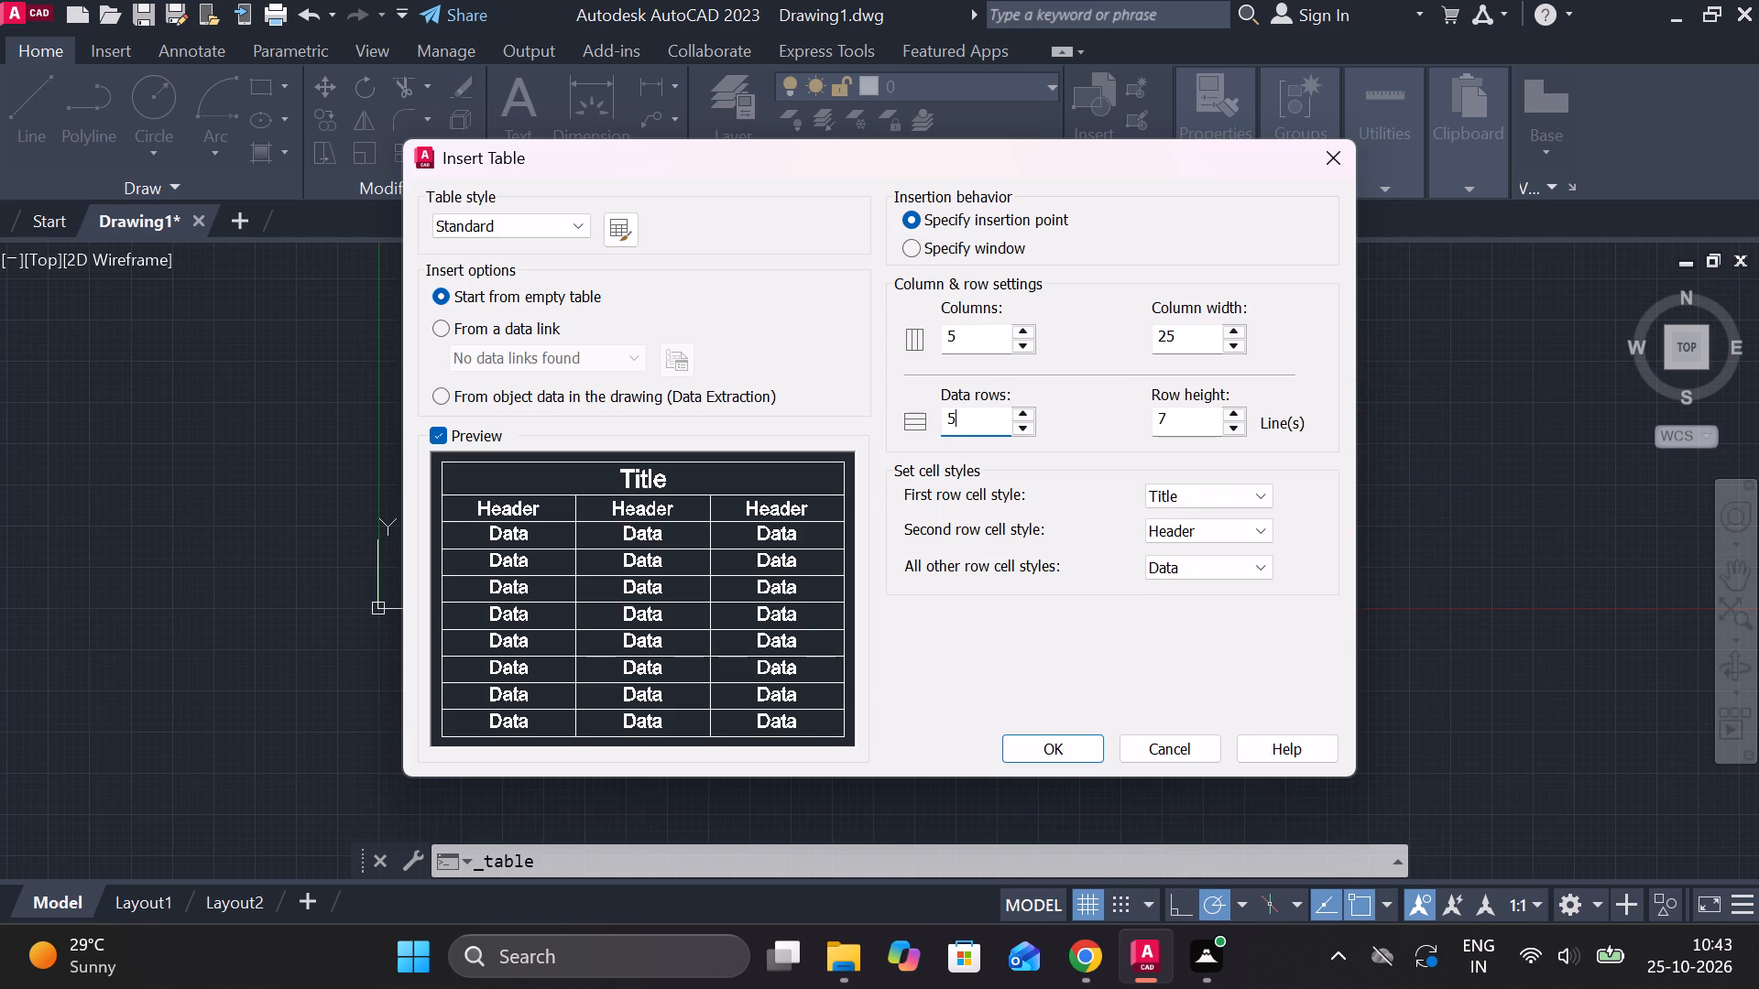
key(BackSpace)
key(3)
click(1194, 338)
key(BackSpace)
key(BackSpace)
key(7)
click(1187, 418)
key(BackSpace)
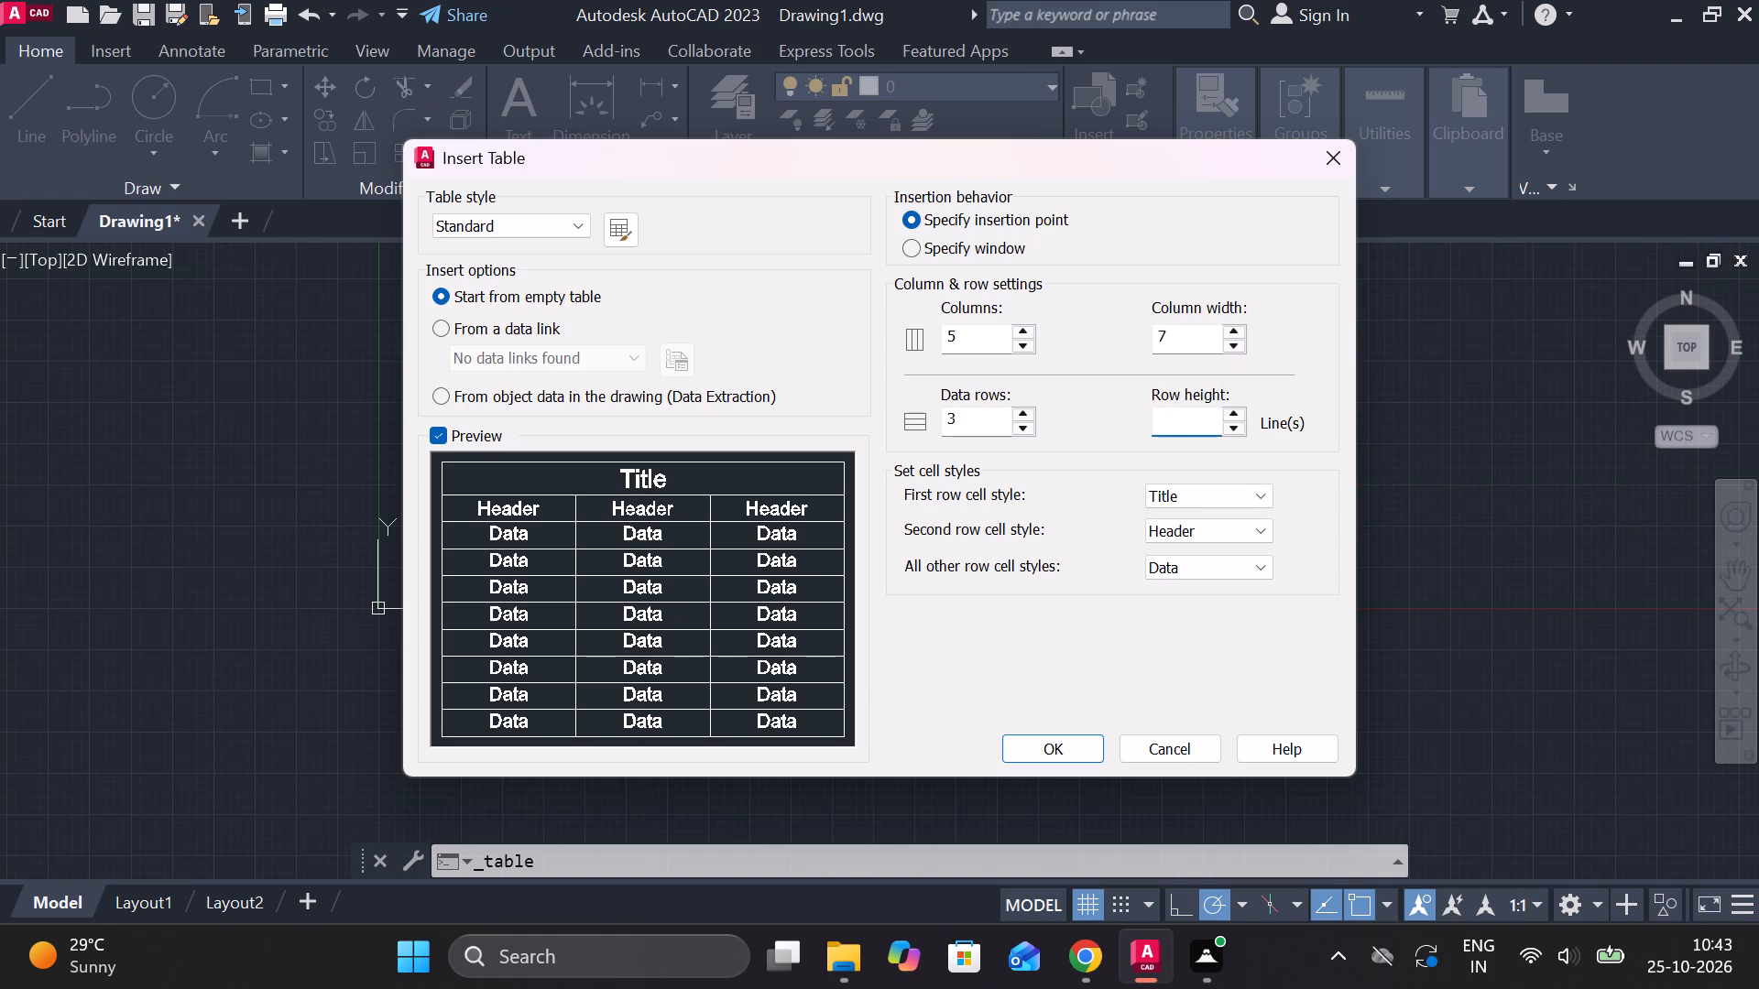
text(25)
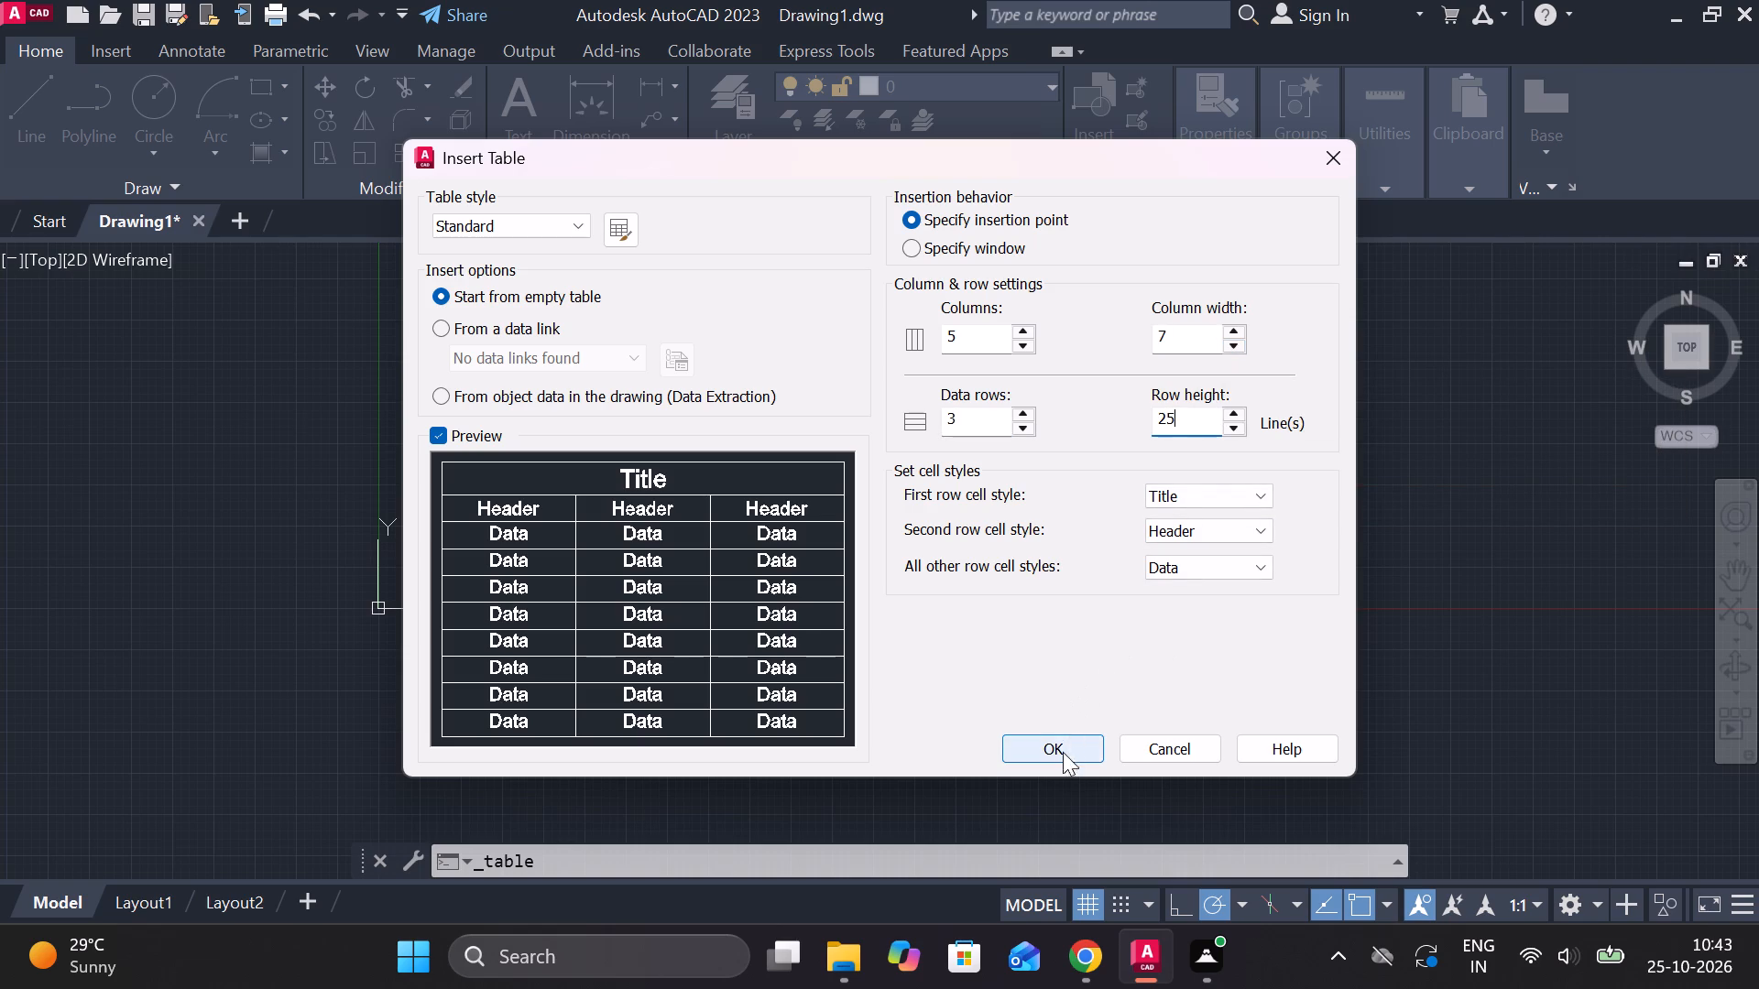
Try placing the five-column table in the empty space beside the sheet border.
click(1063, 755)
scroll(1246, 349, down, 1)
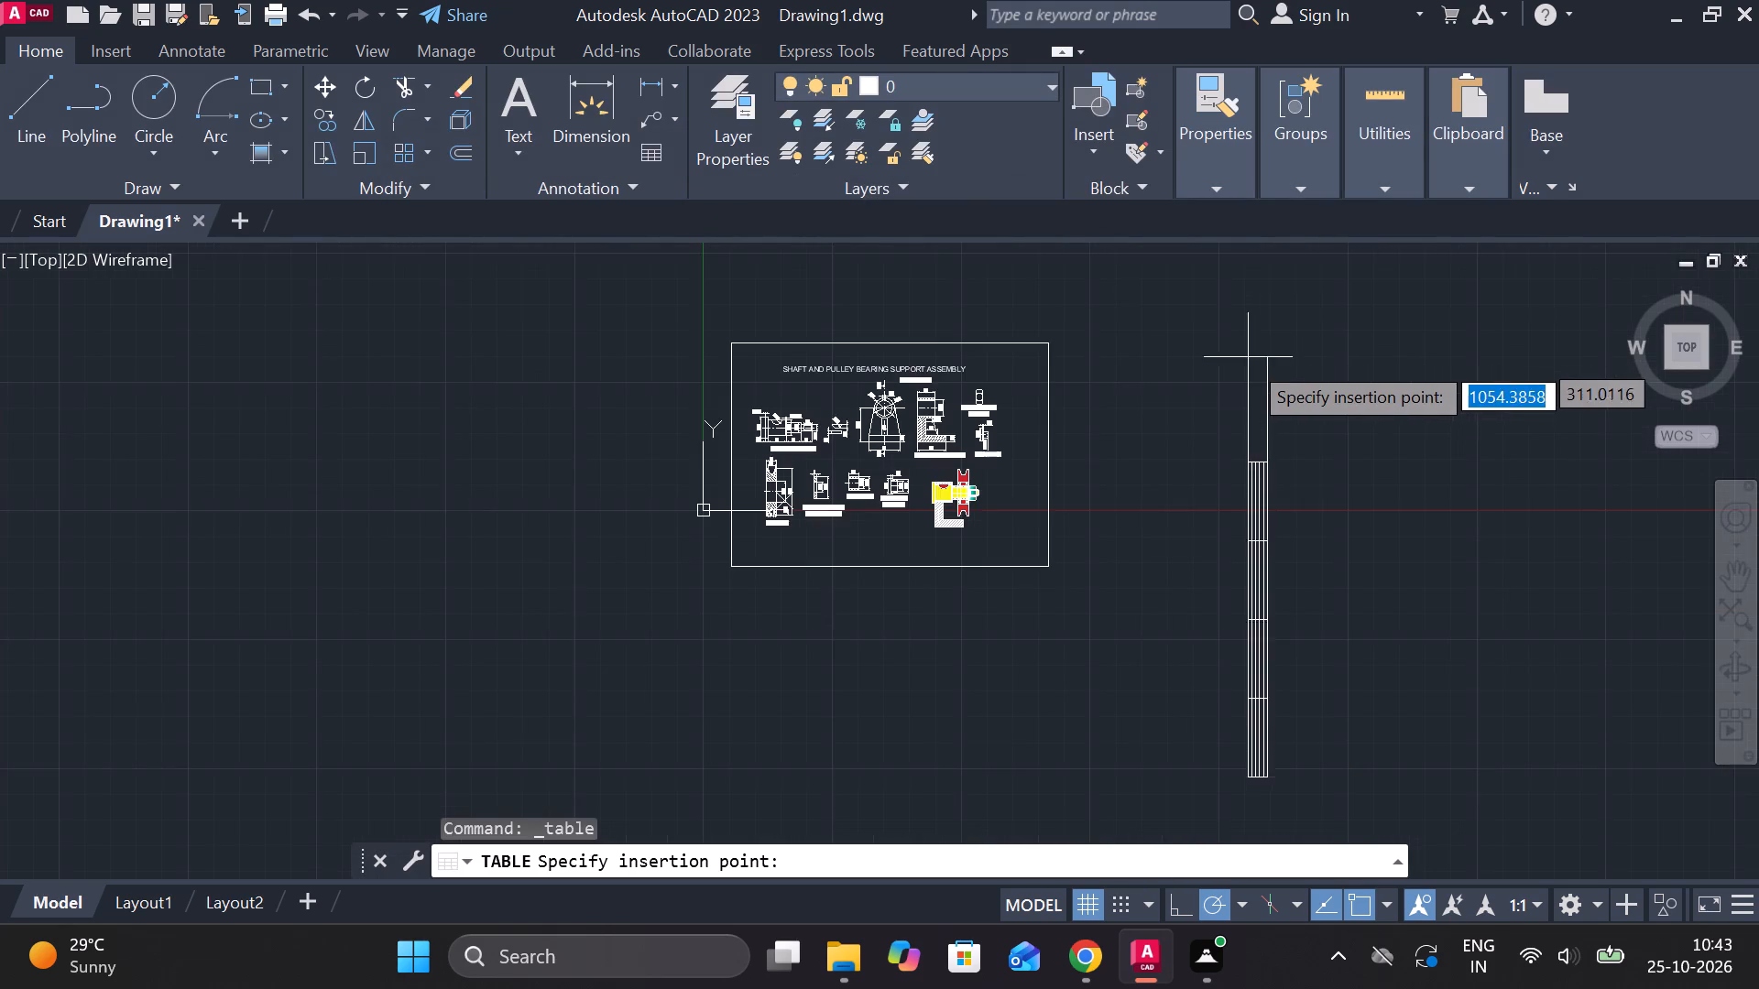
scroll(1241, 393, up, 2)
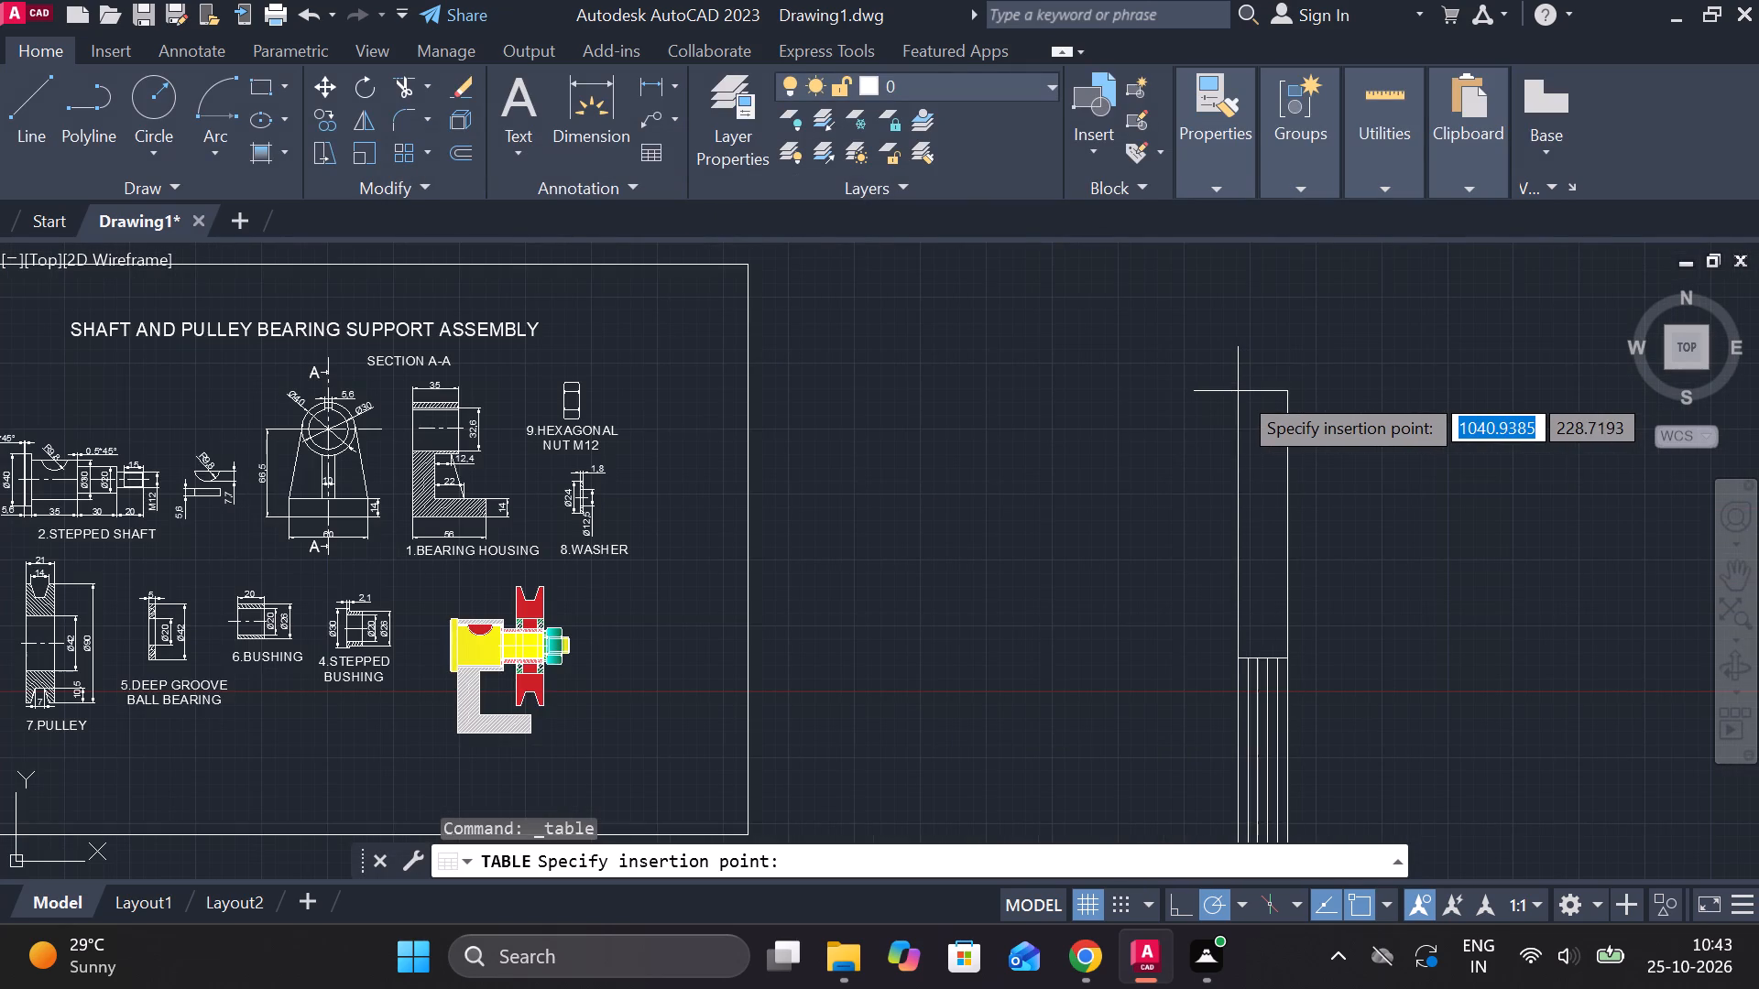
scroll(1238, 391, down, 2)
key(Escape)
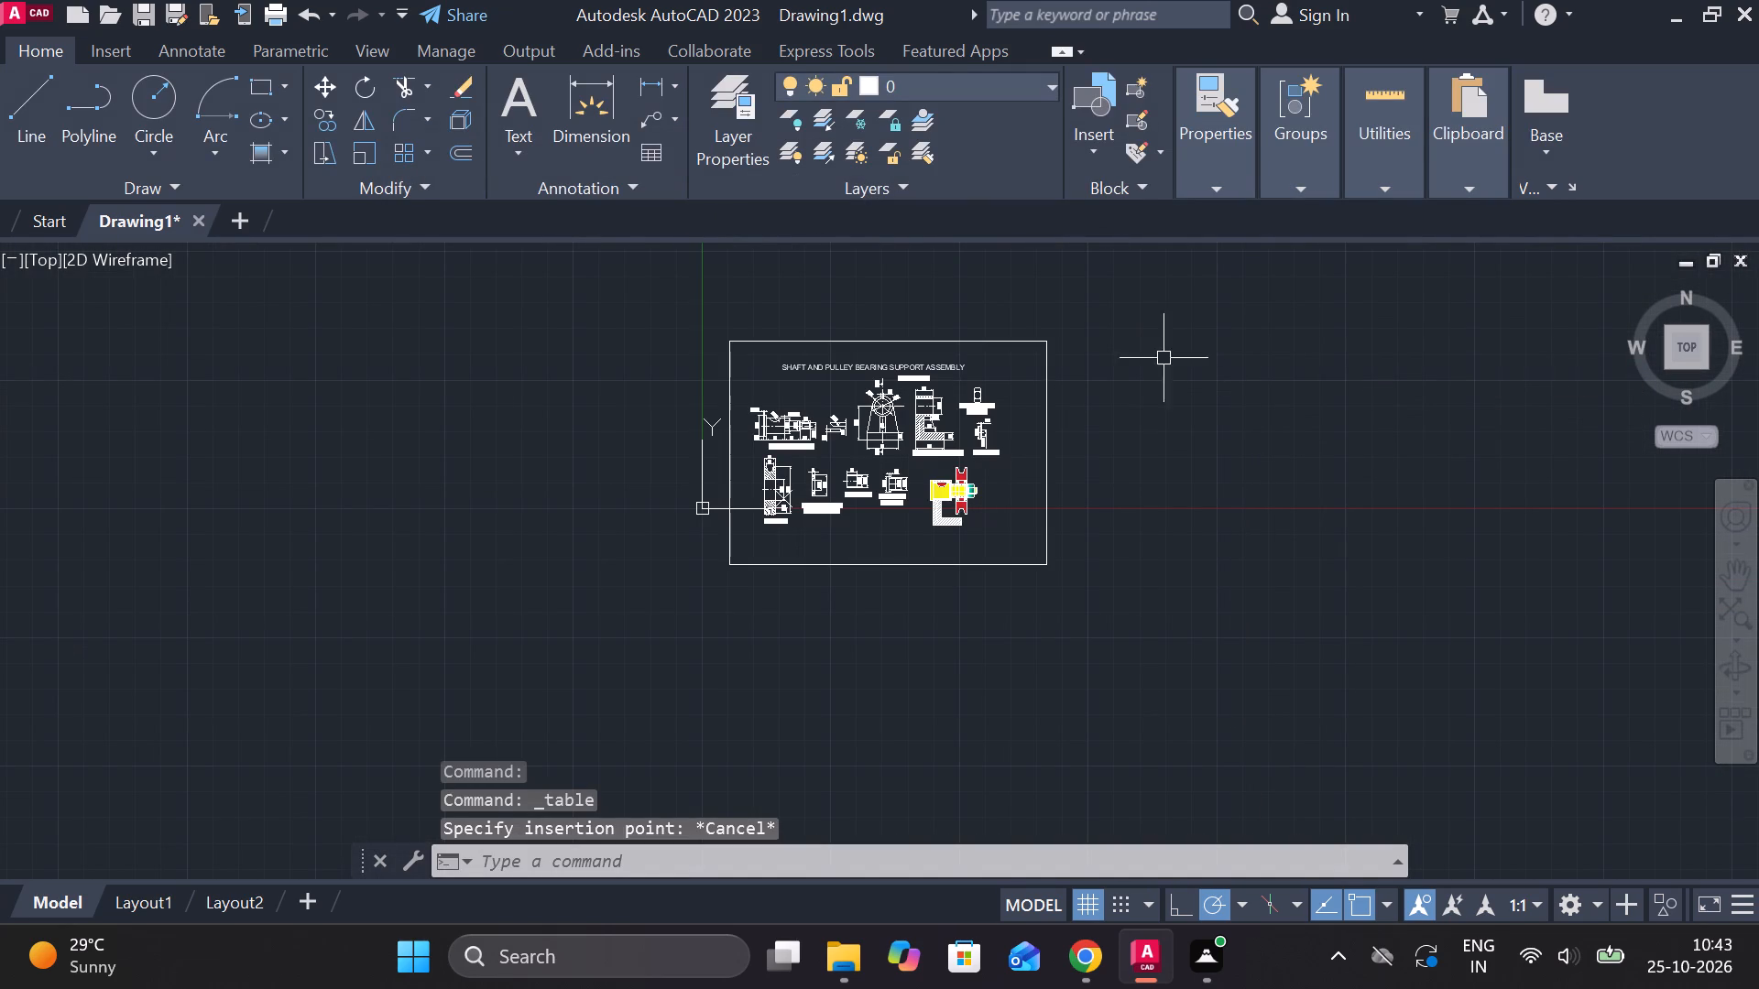
Start another table and examine the Standard table style's Data cell properties, margins and the options for creating a new cell style.
click(636, 155)
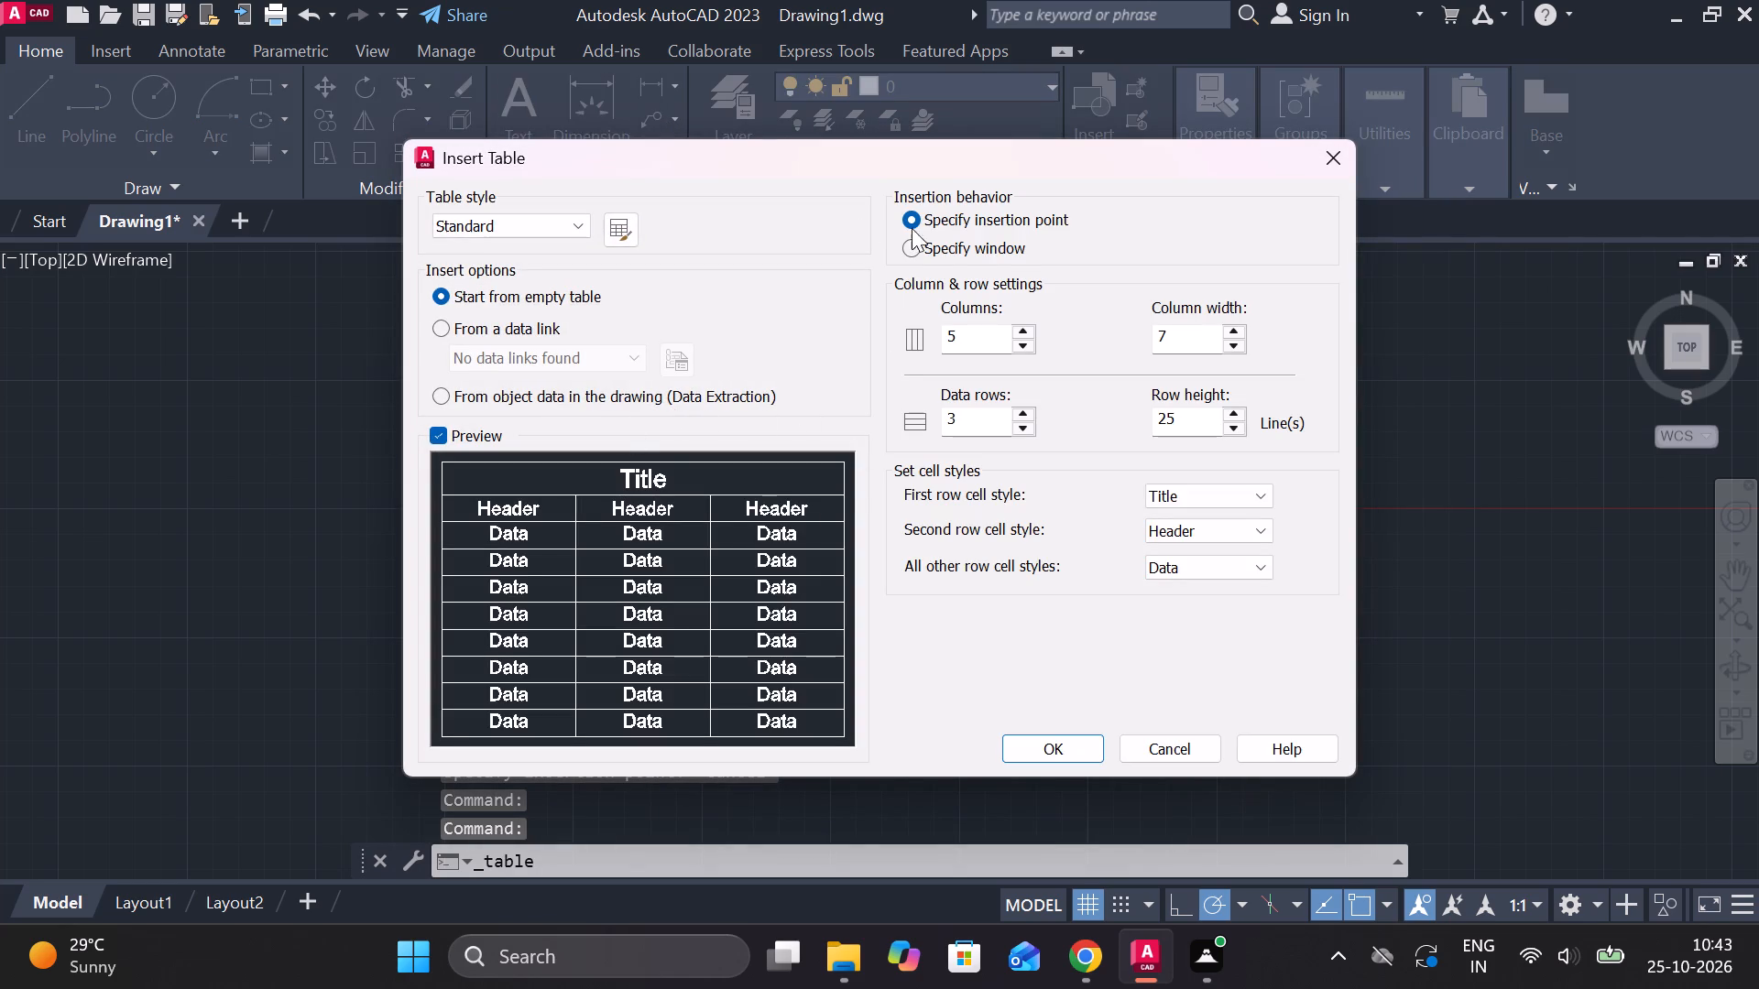
click(631, 224)
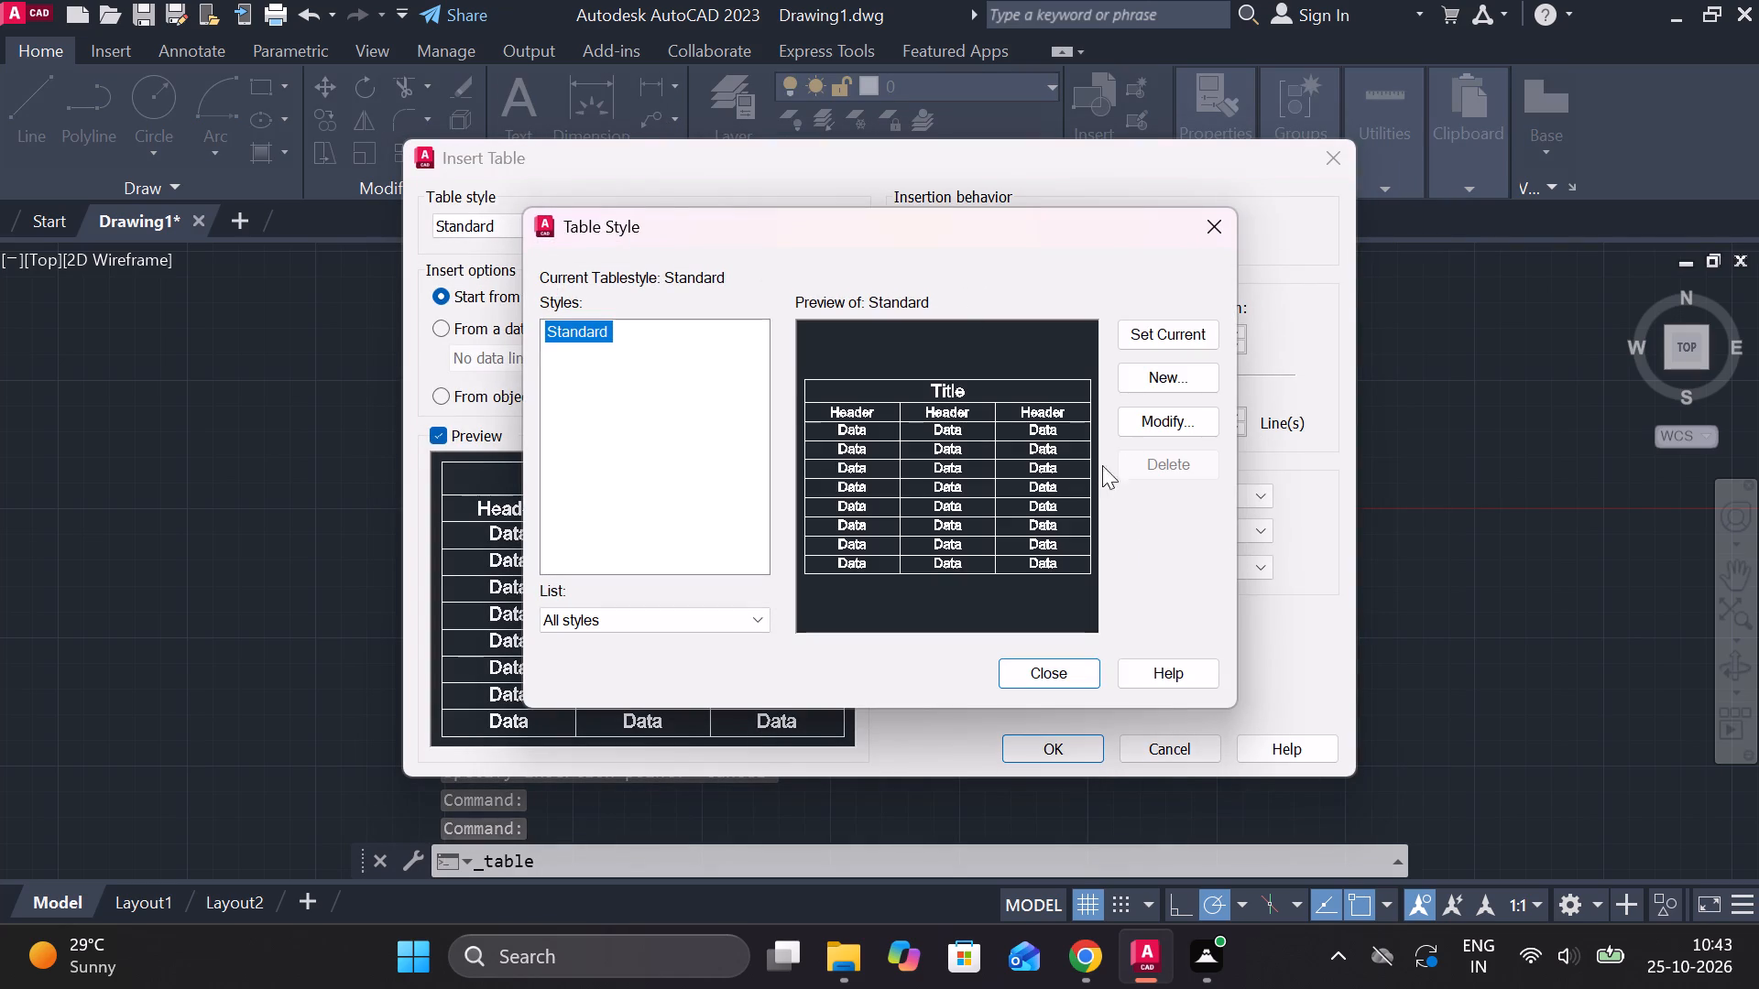
click(1168, 422)
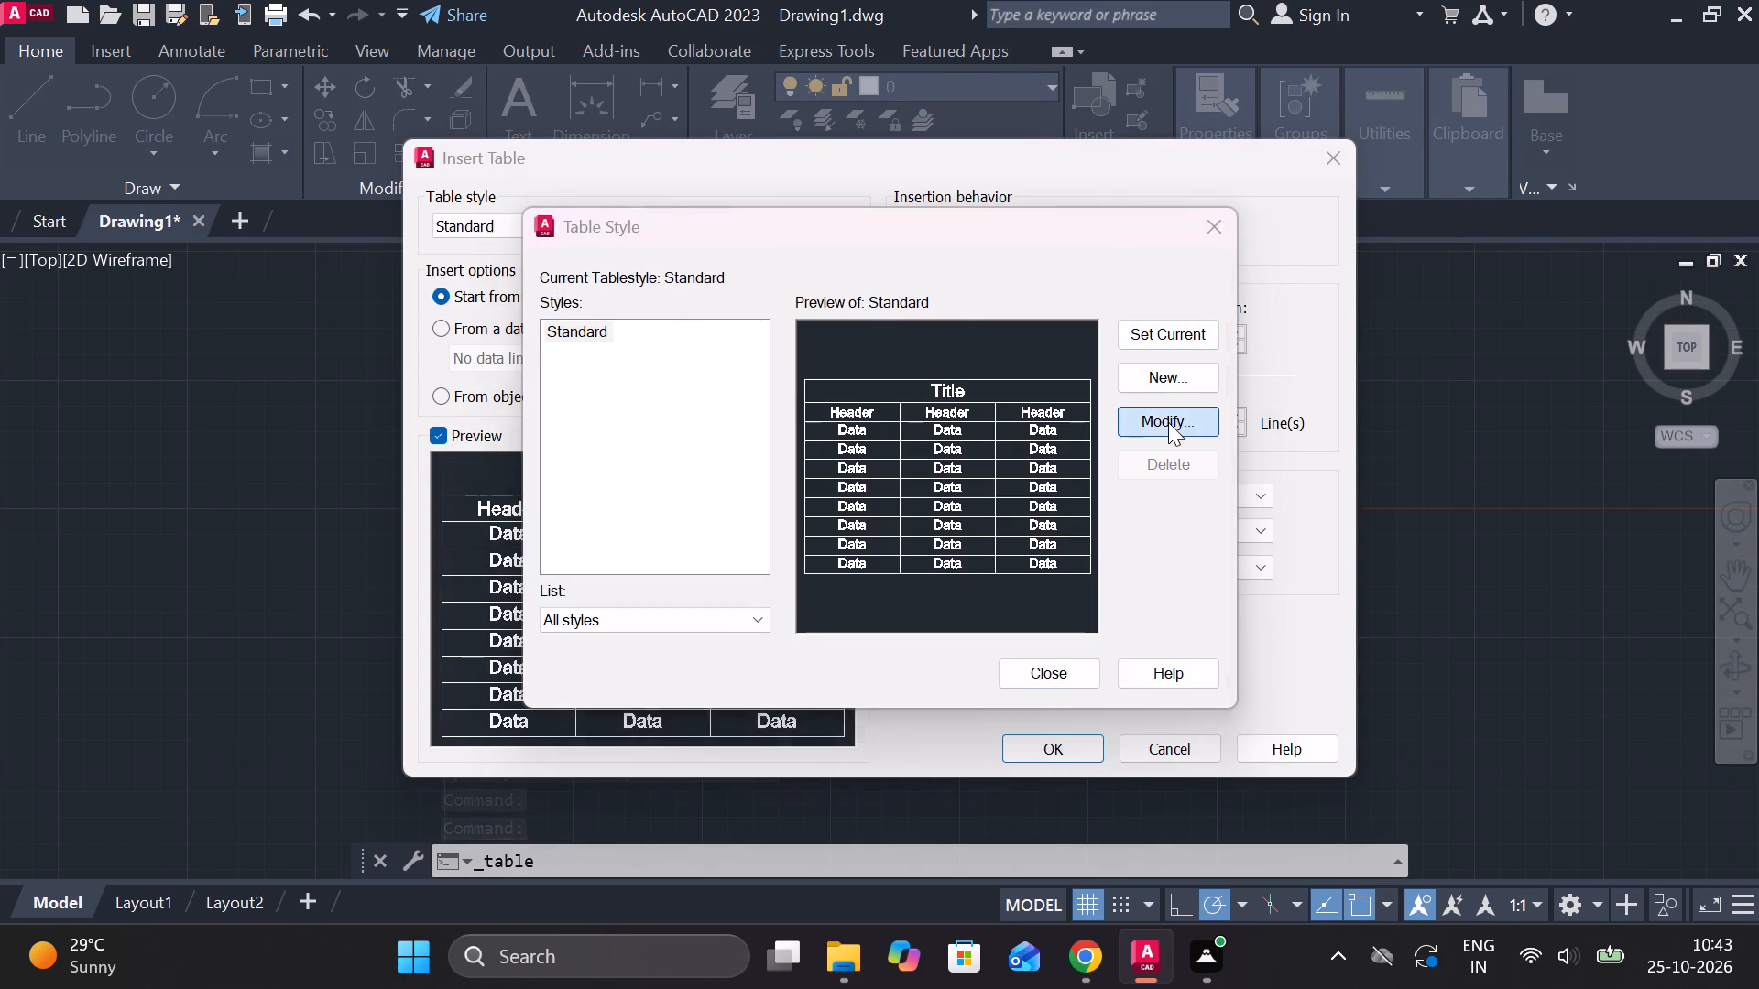
scroll(1168, 422, down, 3)
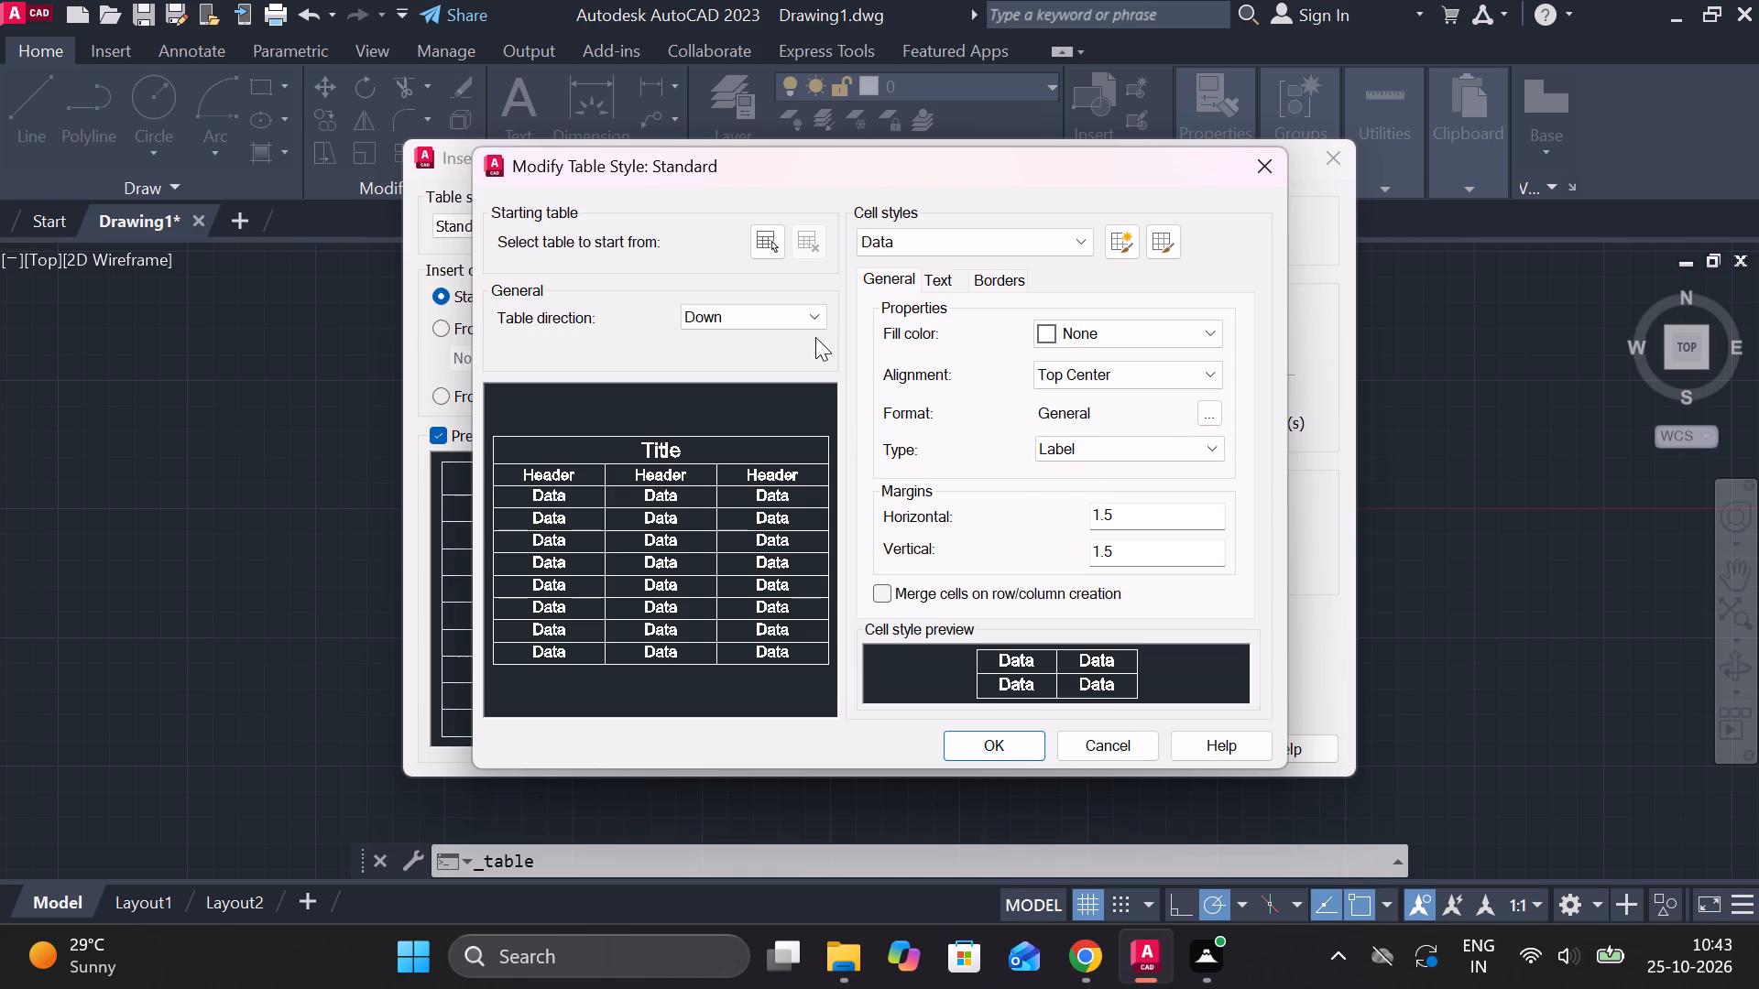
click(1118, 253)
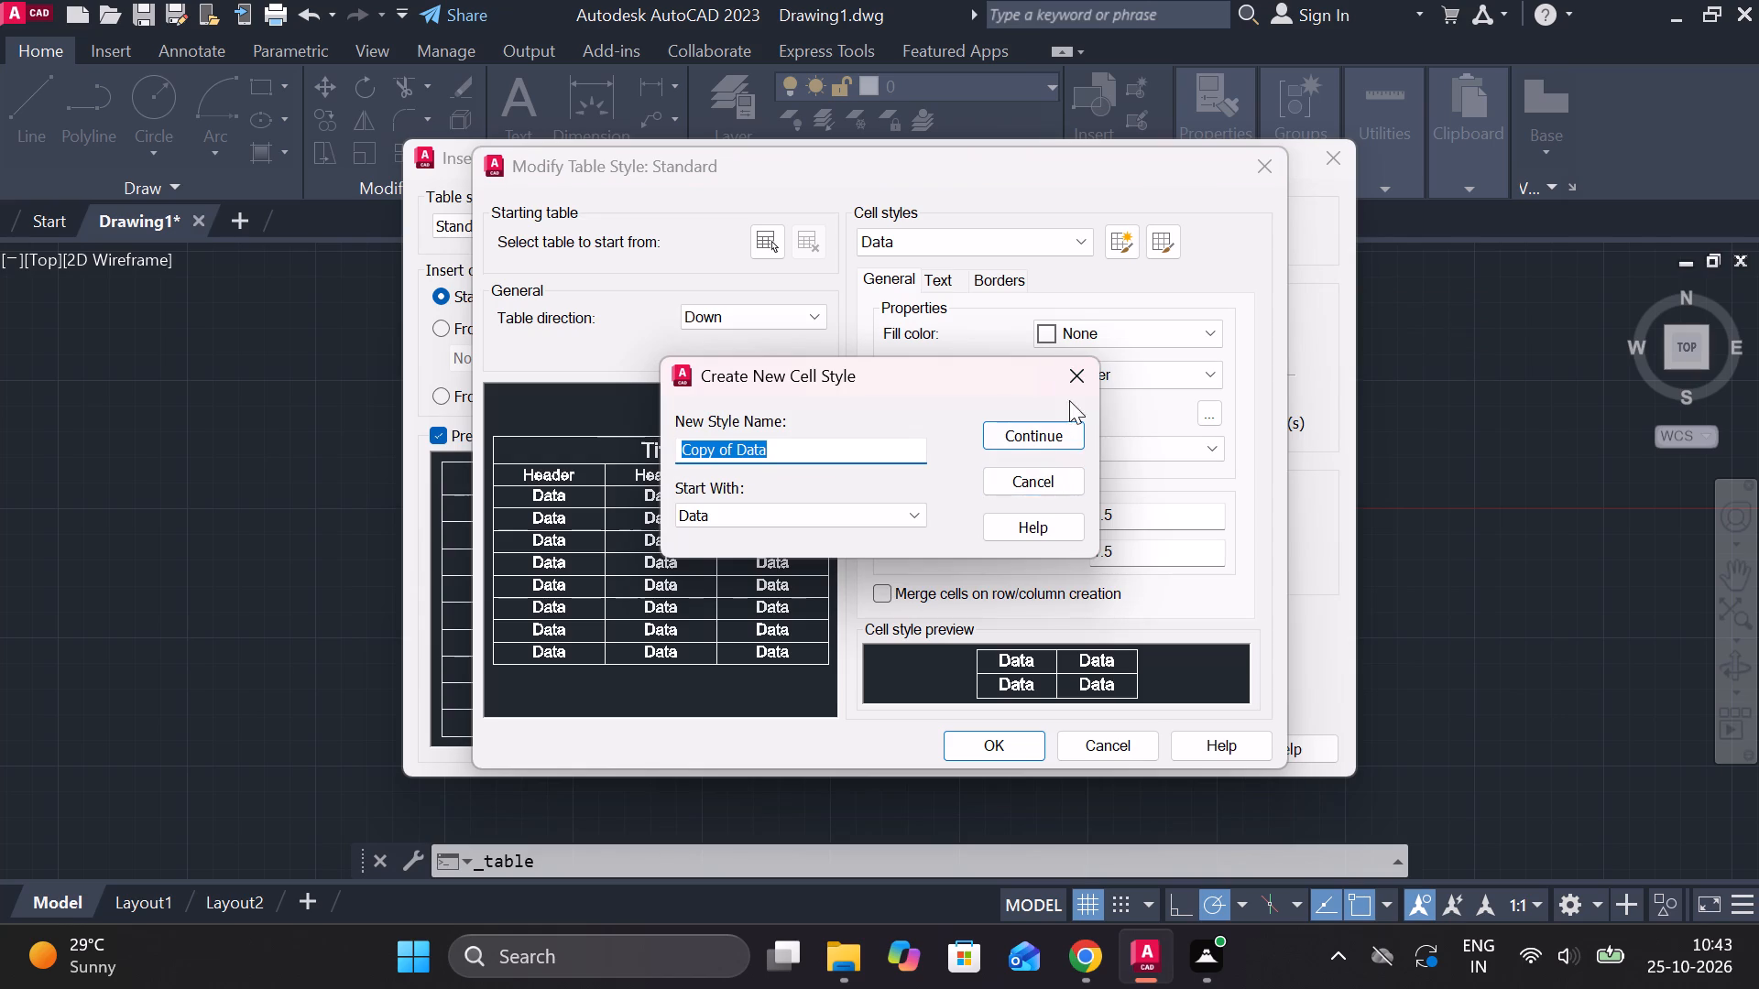
click(1083, 375)
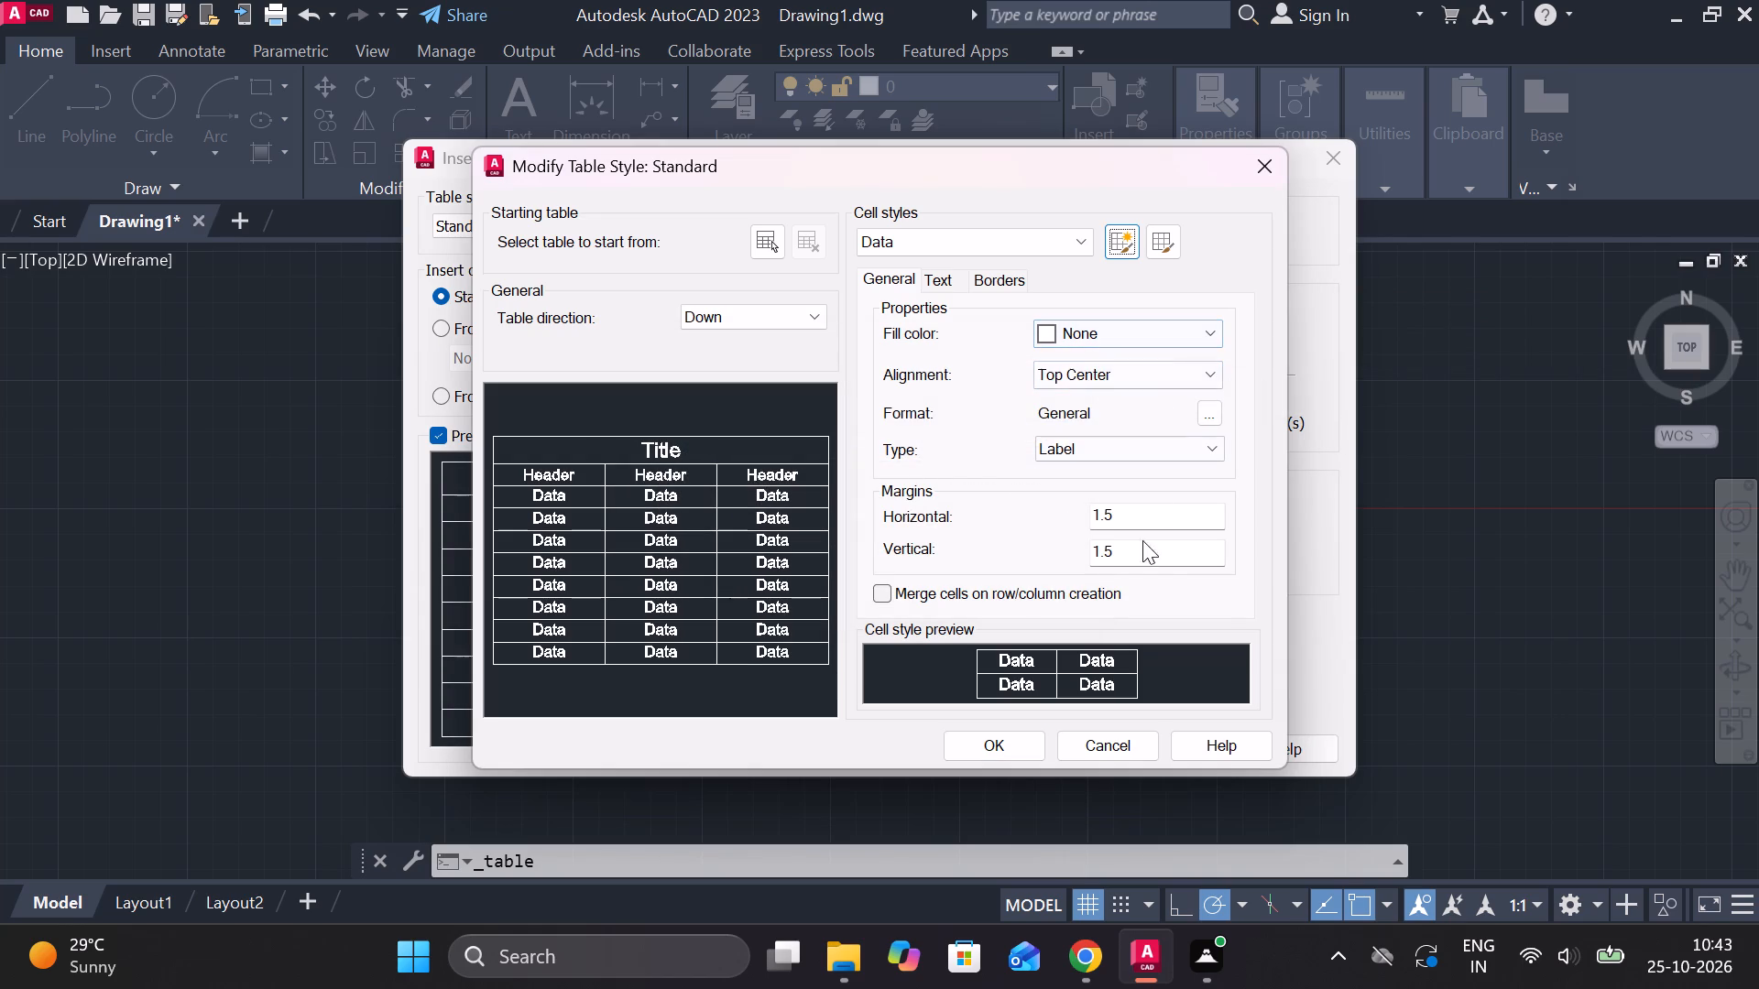
scroll(807, 572, down, 2)
scroll(1023, 629, down, 2)
scroll(978, 632, up, 3)
scroll(977, 629, down, 4)
scroll(989, 586, up, 3)
click(1268, 167)
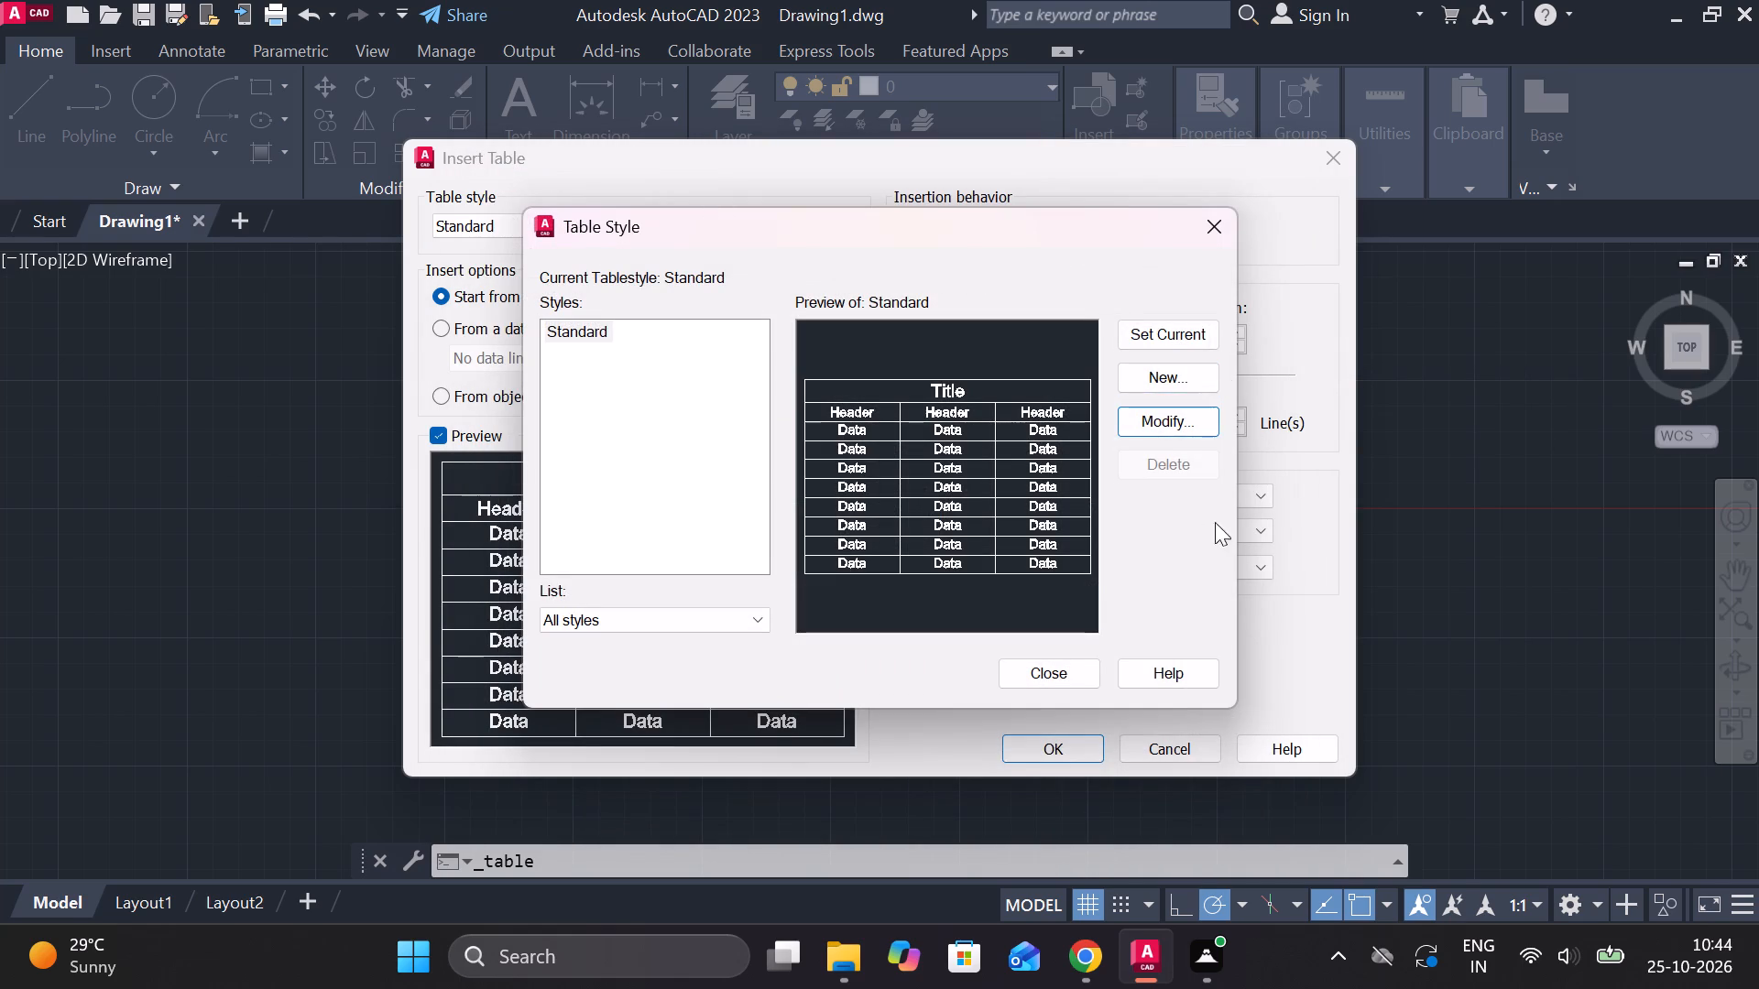
click(1231, 223)
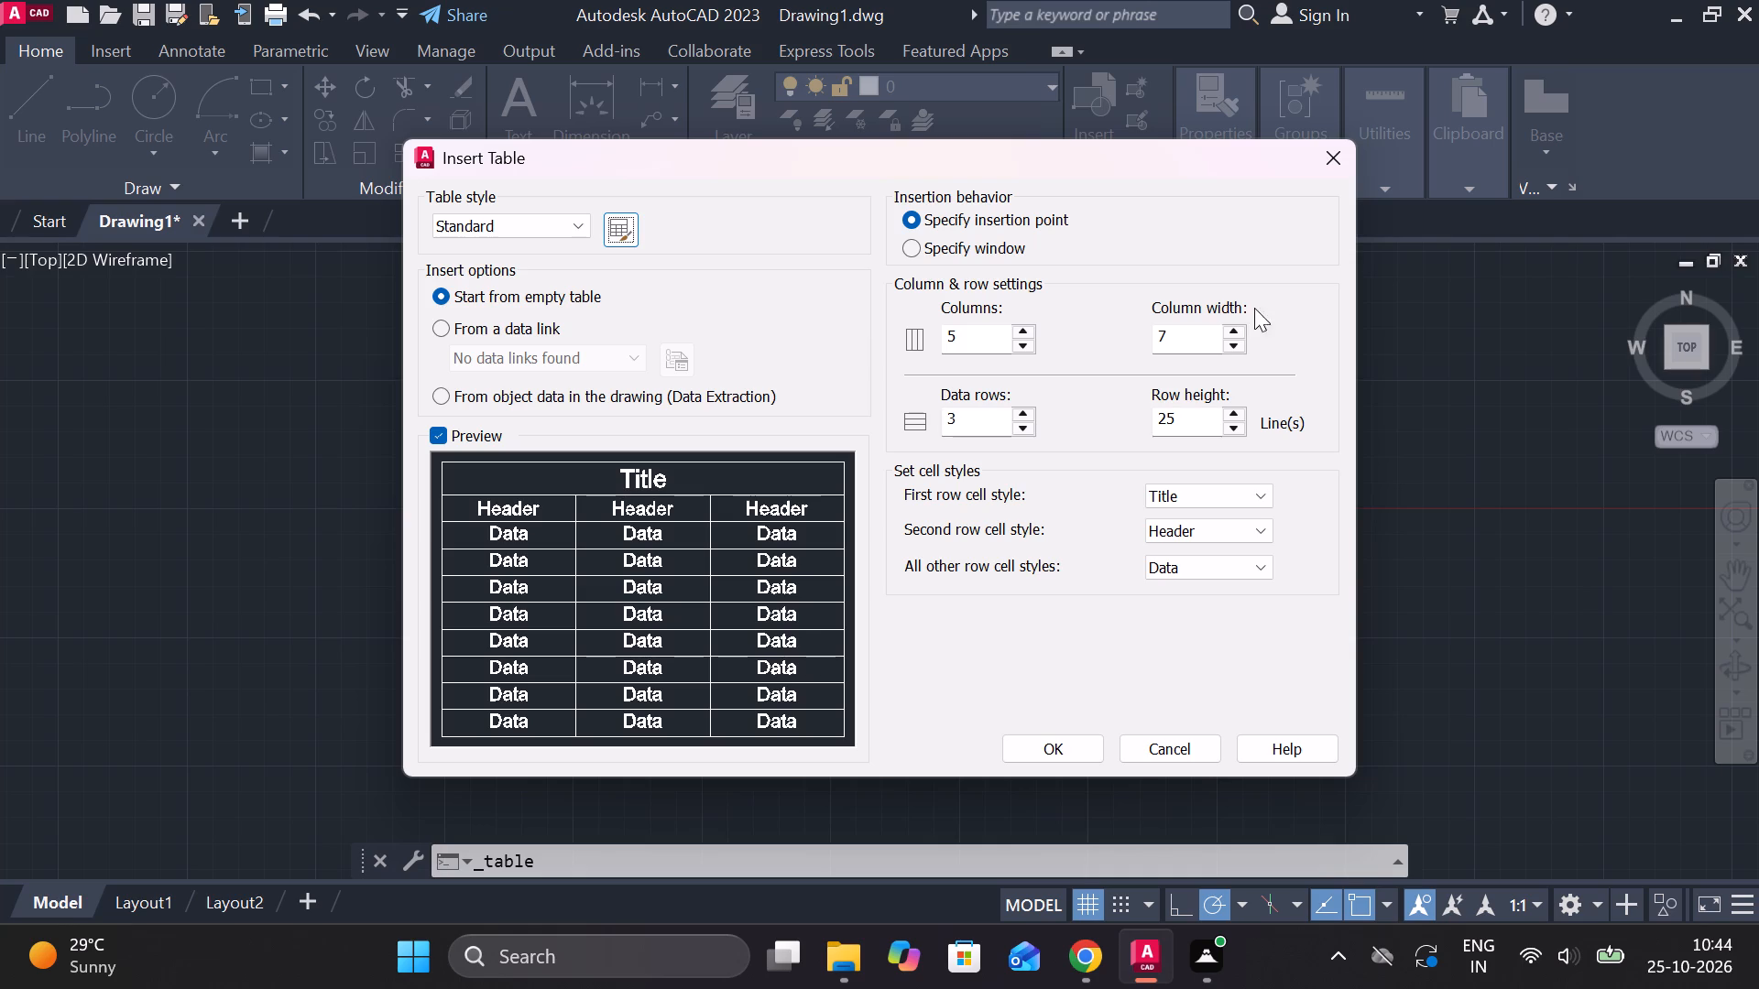
scroll(1129, 521, down, 2)
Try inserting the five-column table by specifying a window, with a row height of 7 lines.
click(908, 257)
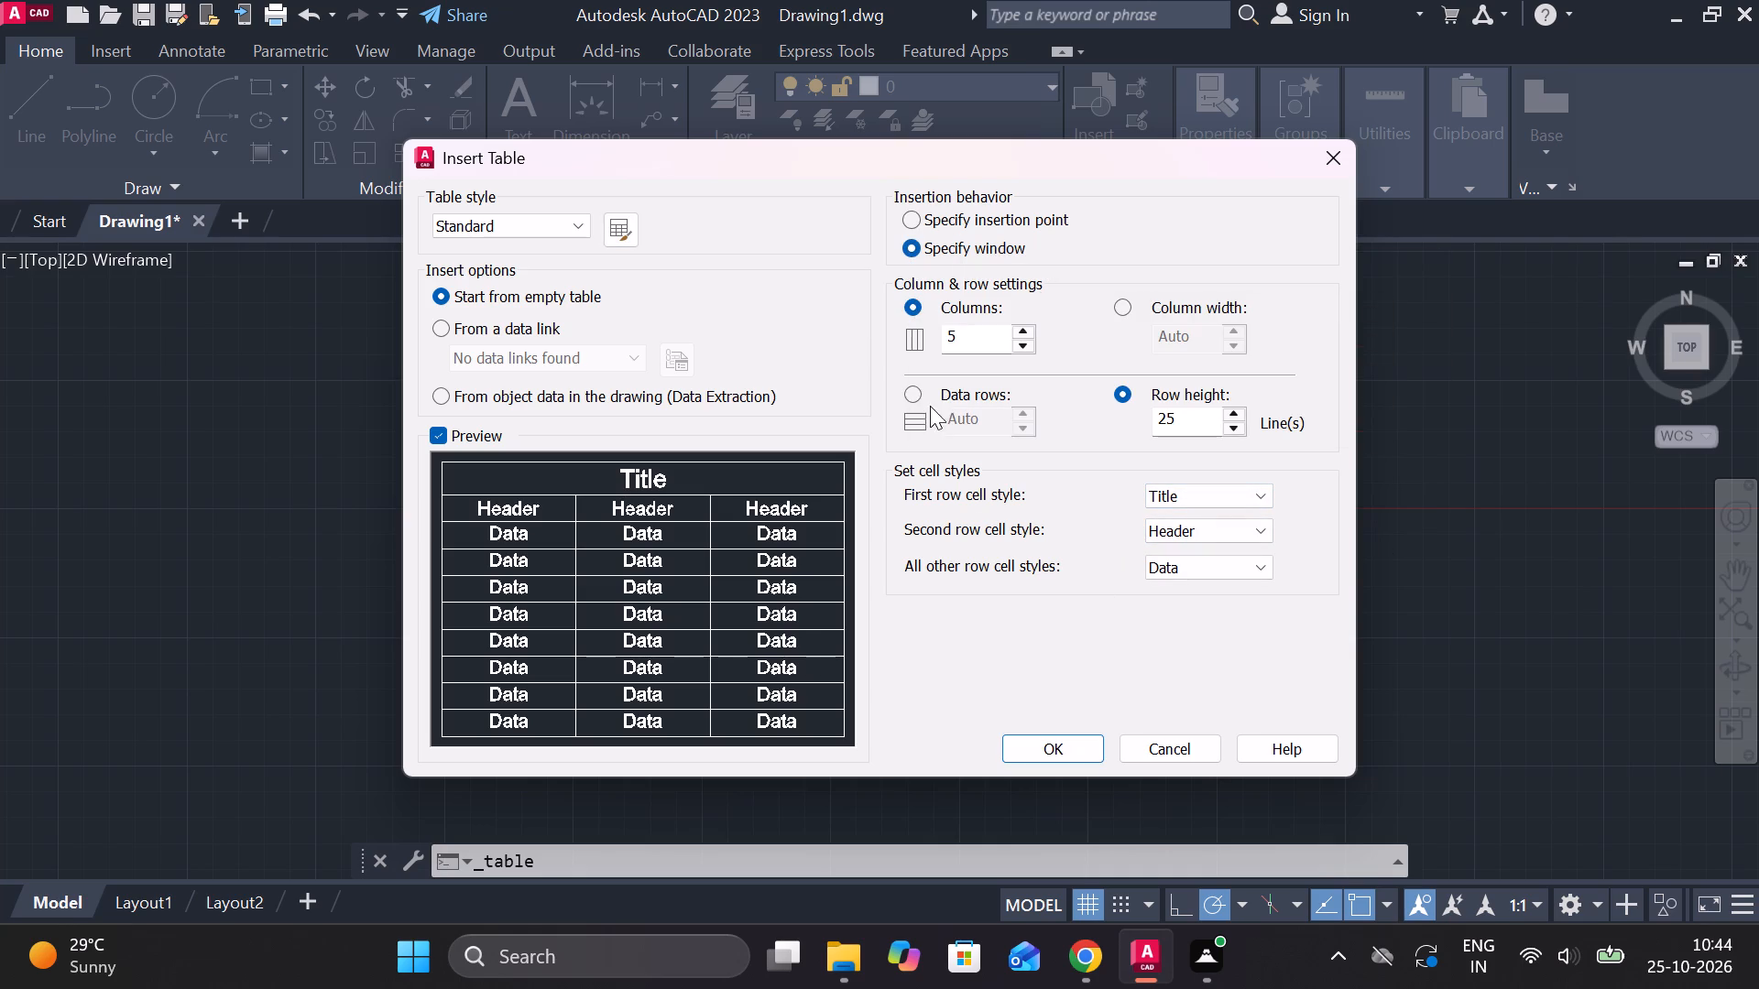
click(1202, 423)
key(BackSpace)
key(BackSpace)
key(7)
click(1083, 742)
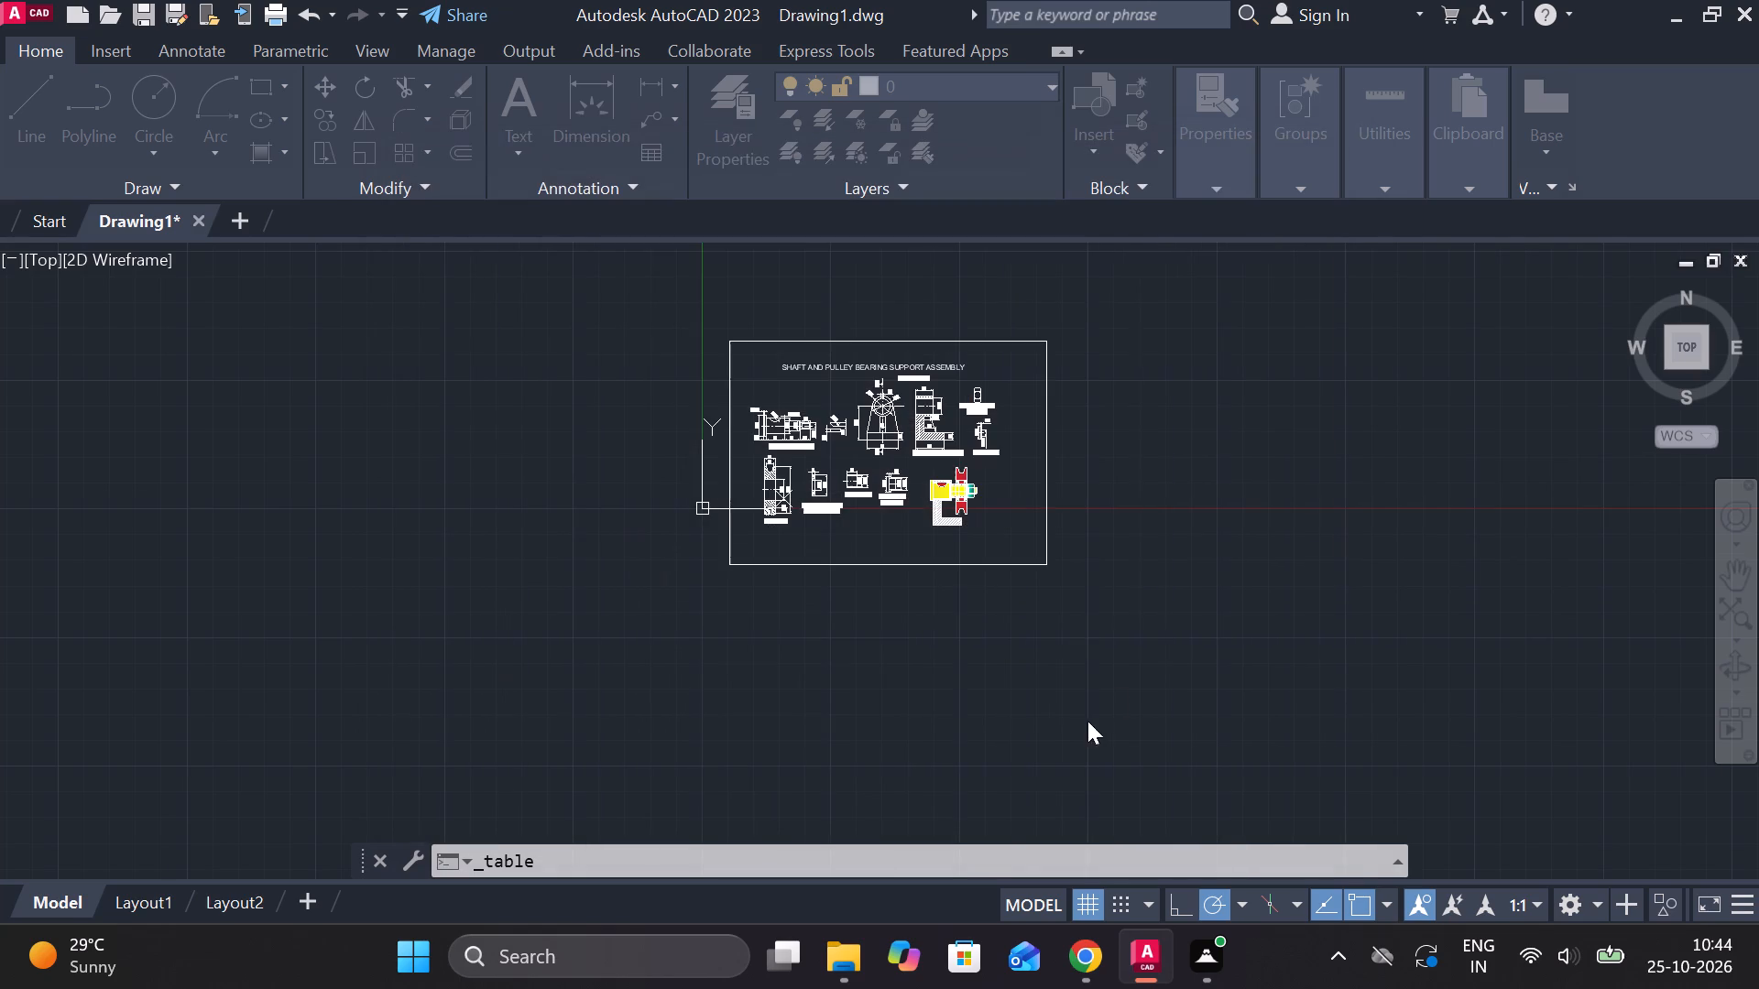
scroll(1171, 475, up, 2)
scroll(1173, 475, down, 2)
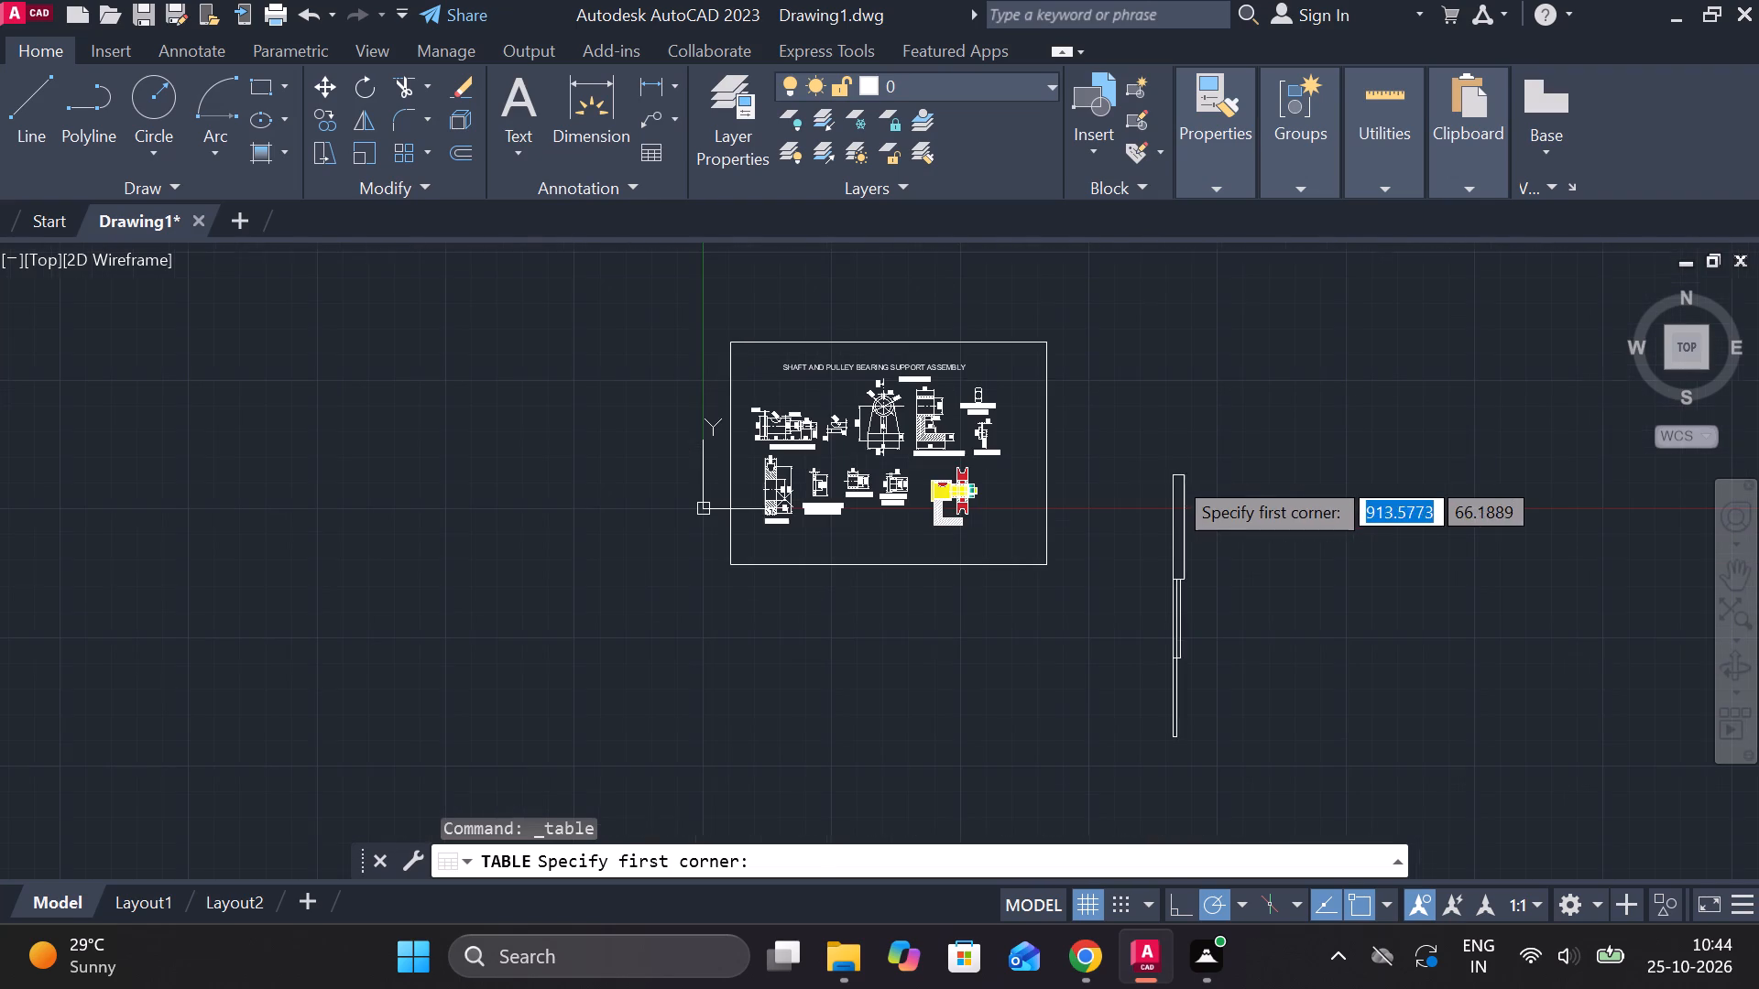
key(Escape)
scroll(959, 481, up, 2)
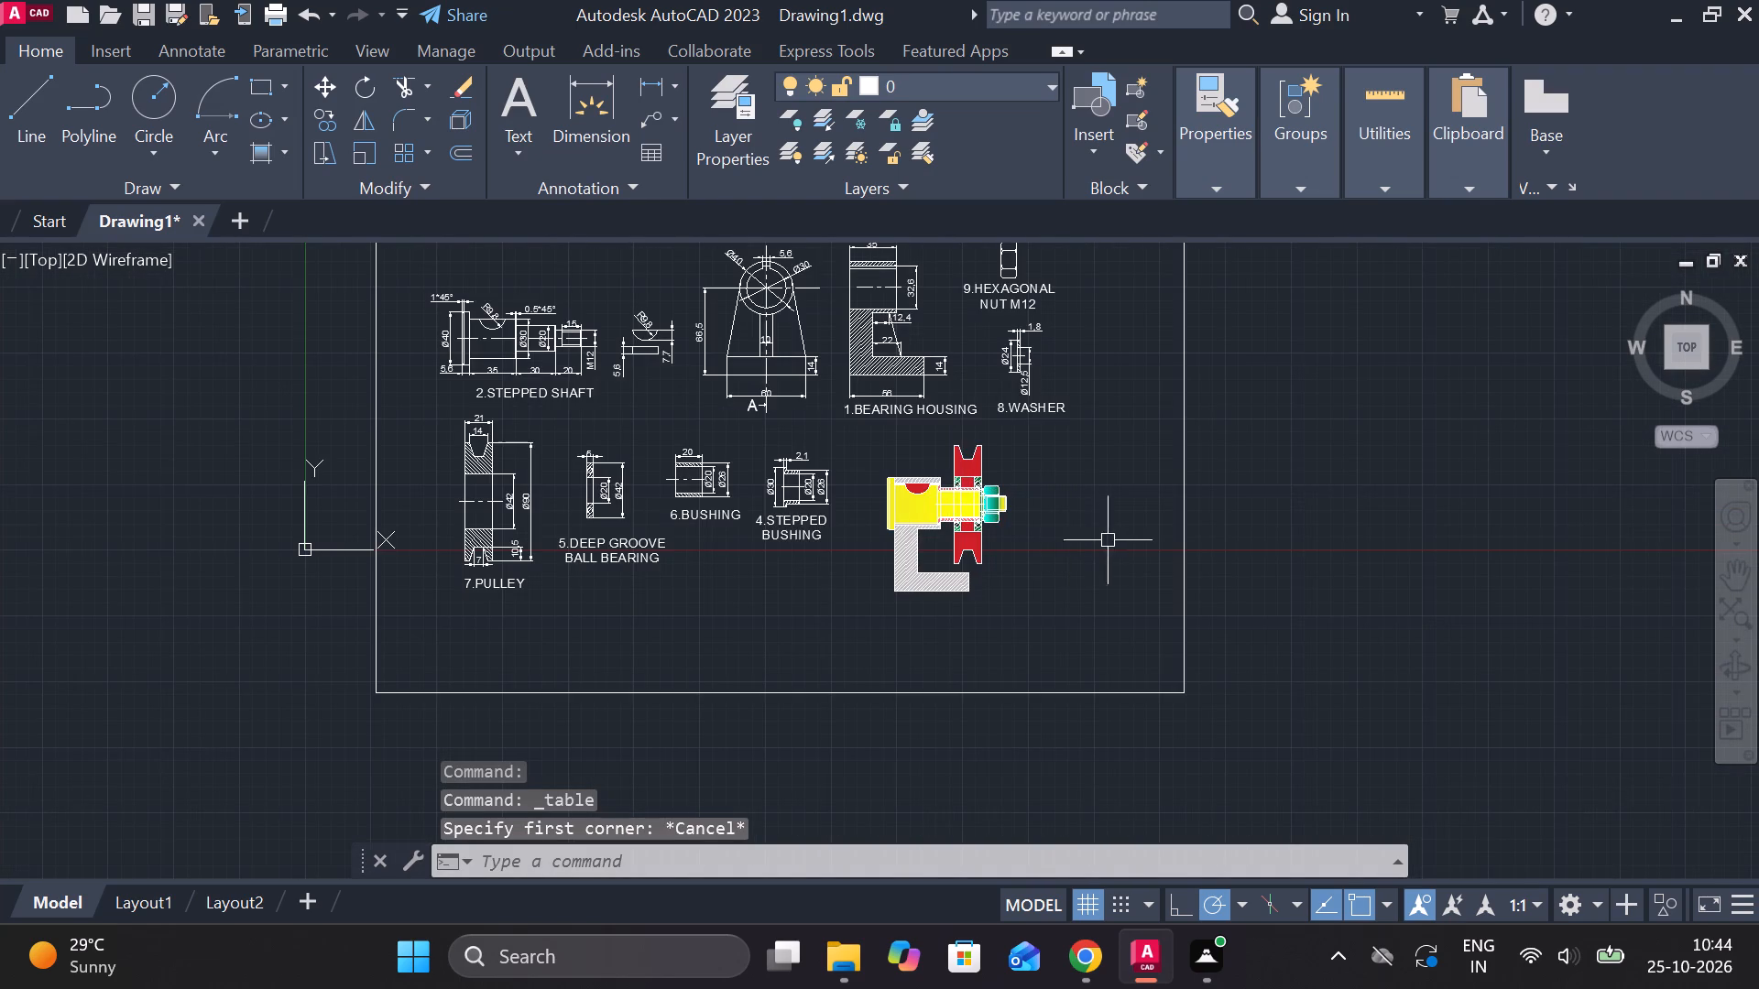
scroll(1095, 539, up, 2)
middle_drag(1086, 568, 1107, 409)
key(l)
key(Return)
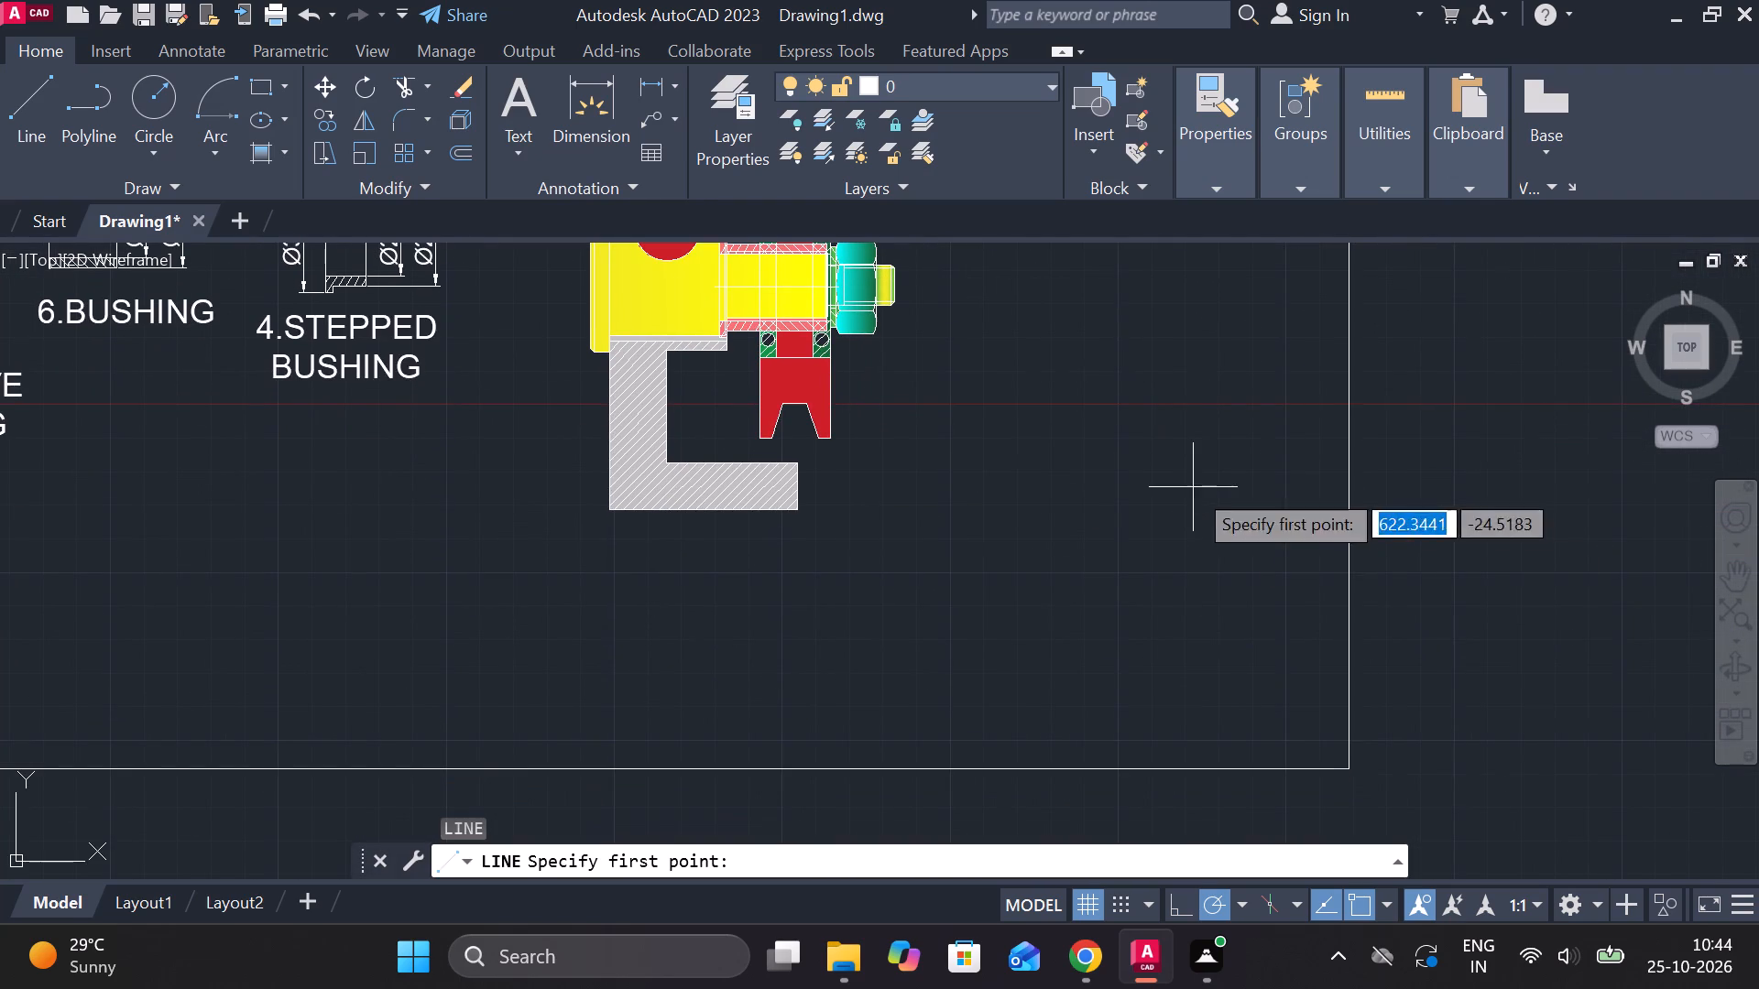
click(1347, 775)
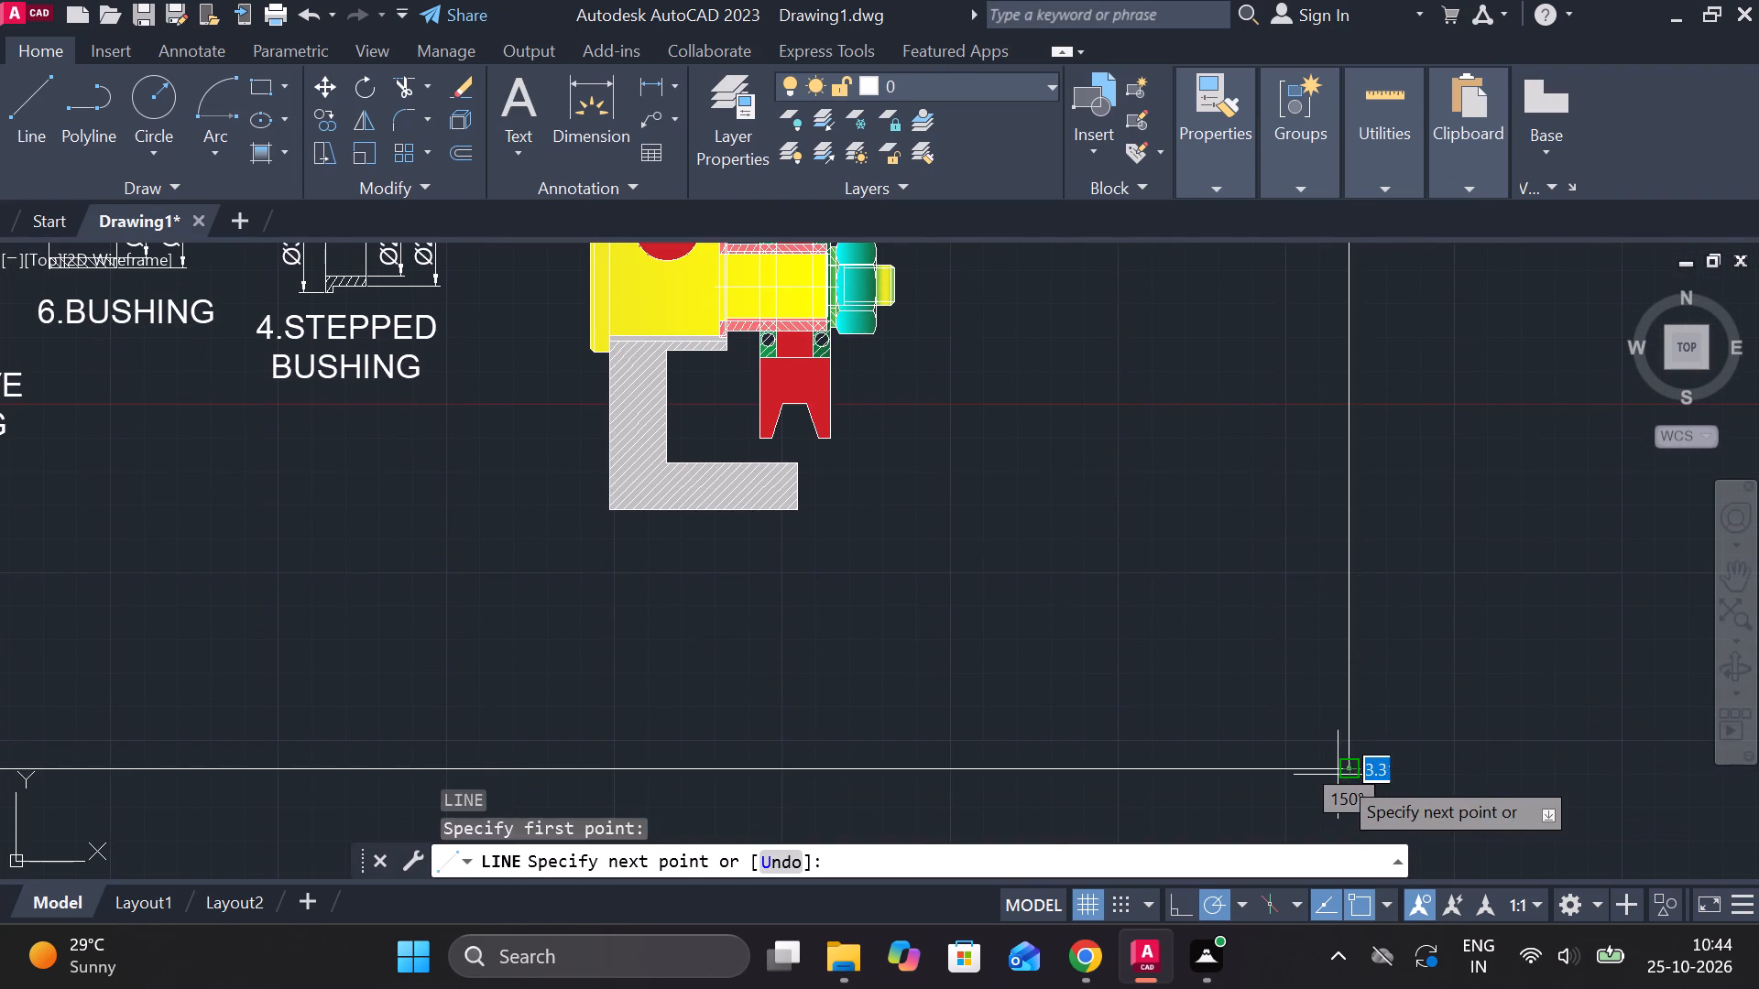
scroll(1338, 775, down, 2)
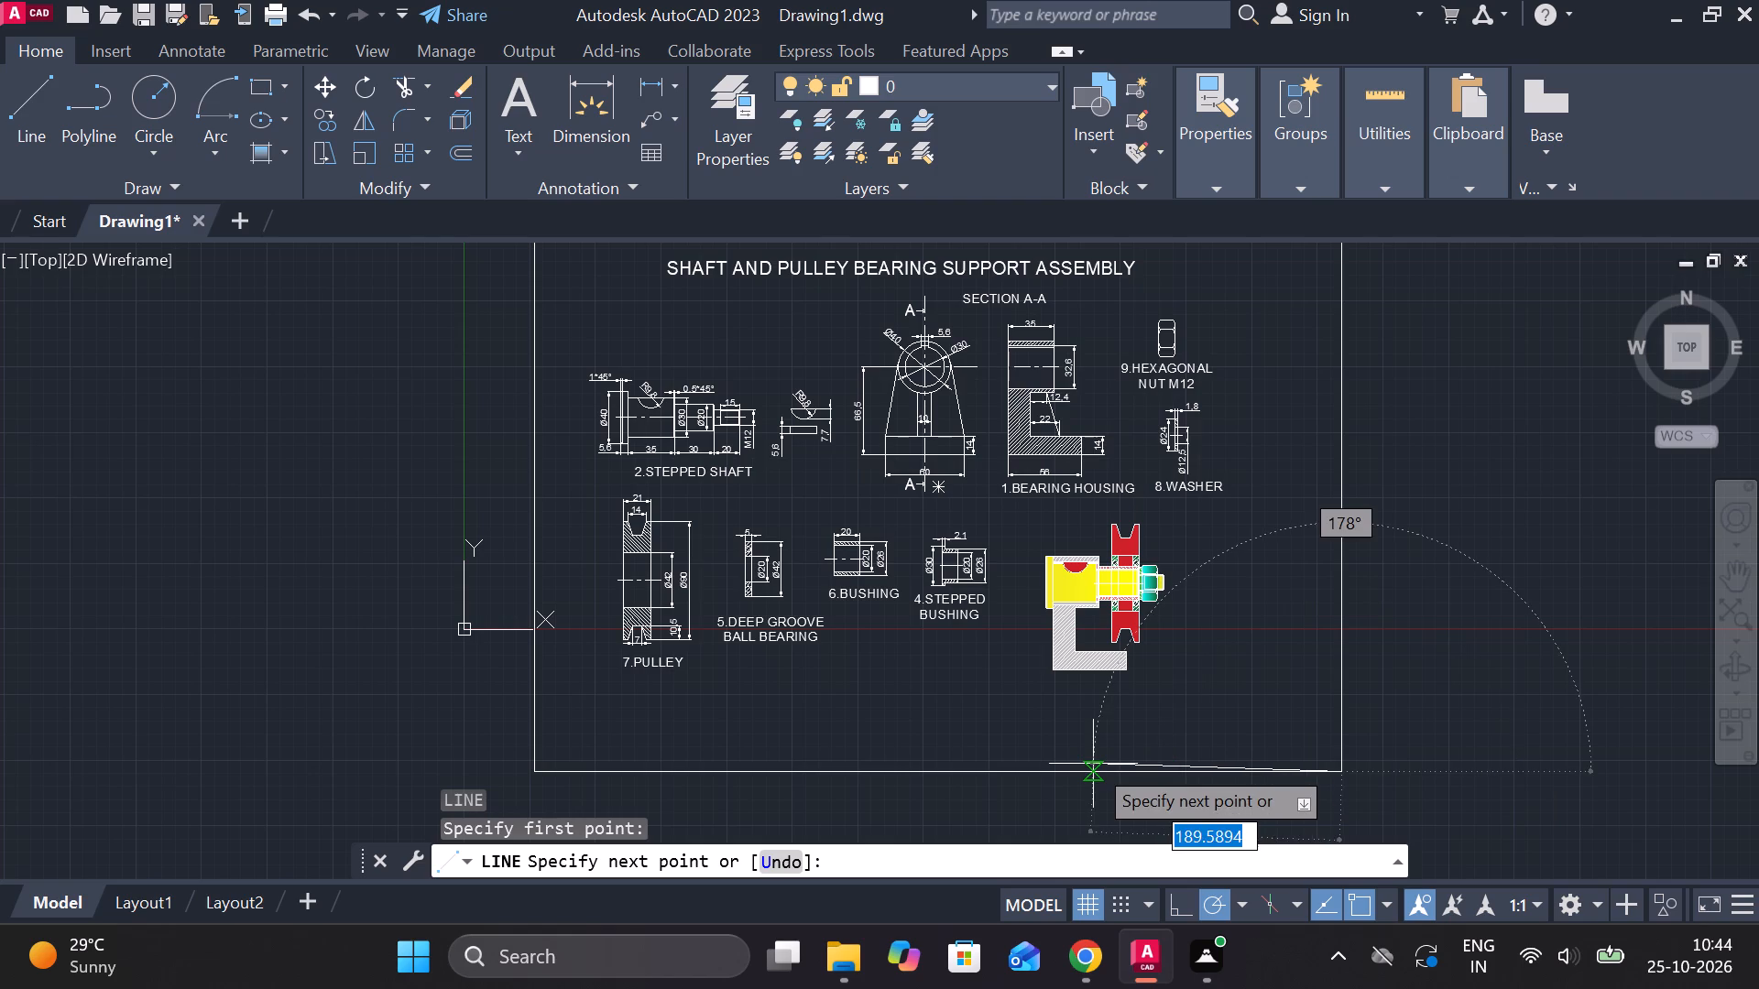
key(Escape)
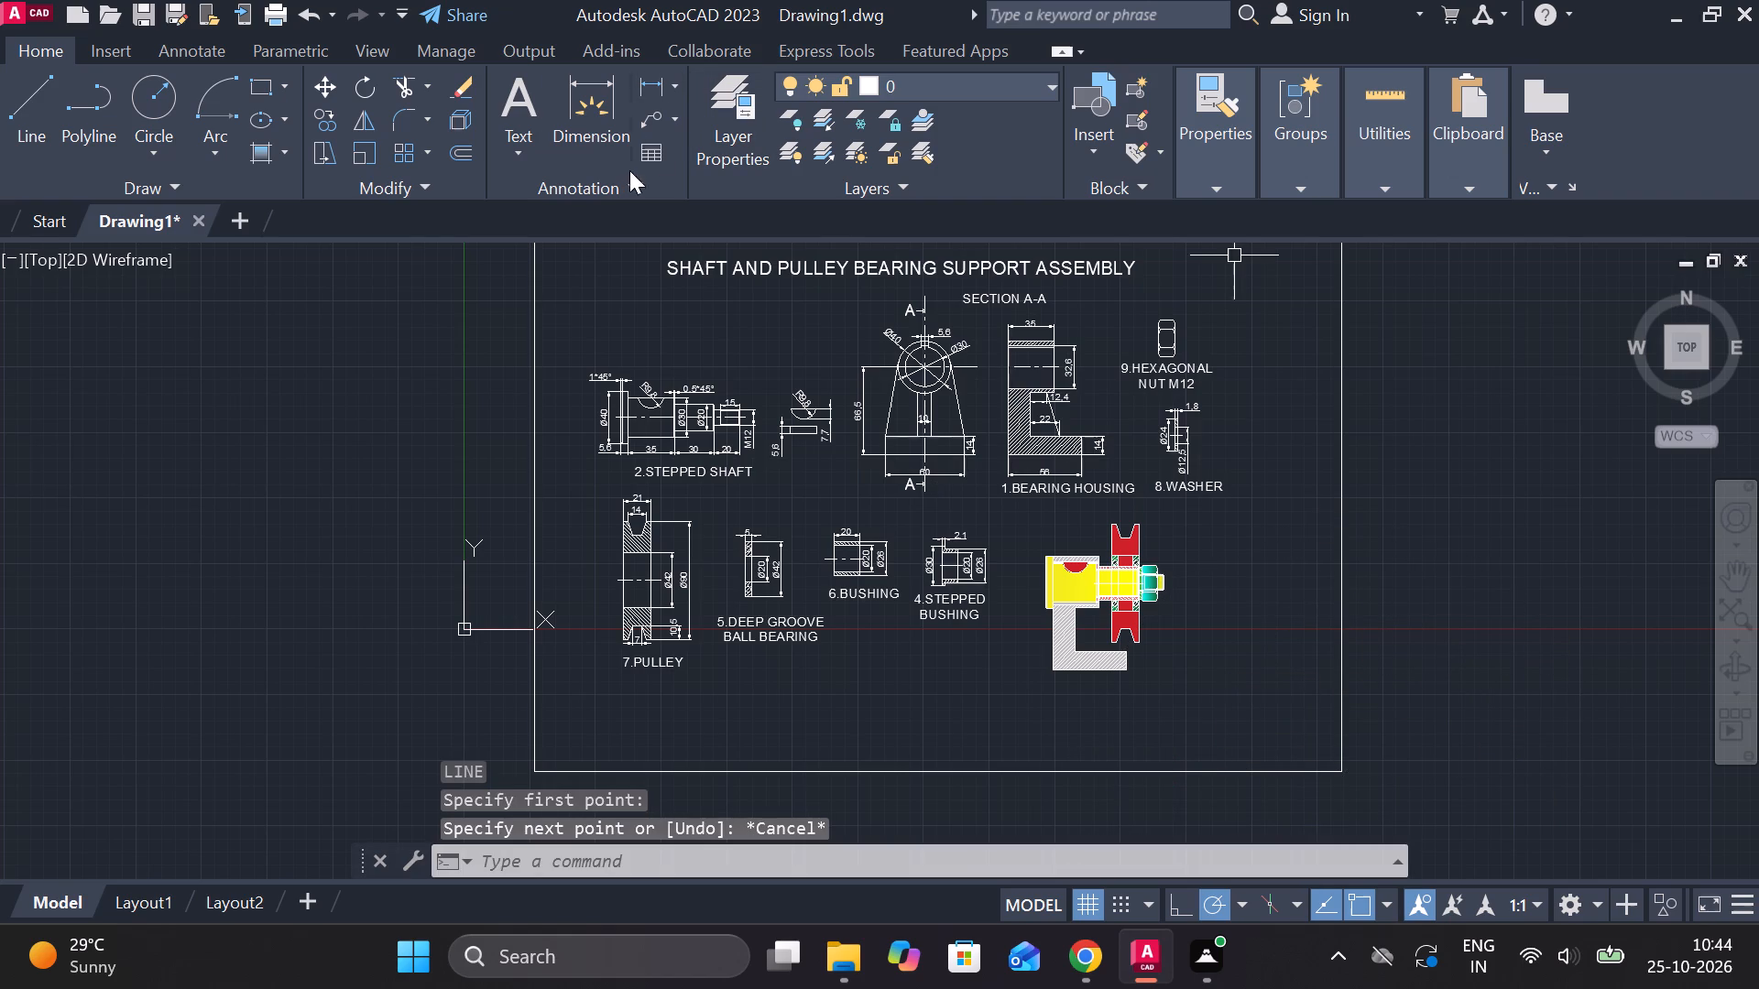
Start a new table placed by insertion point, with 5 data rows and 3 columns.
click(659, 147)
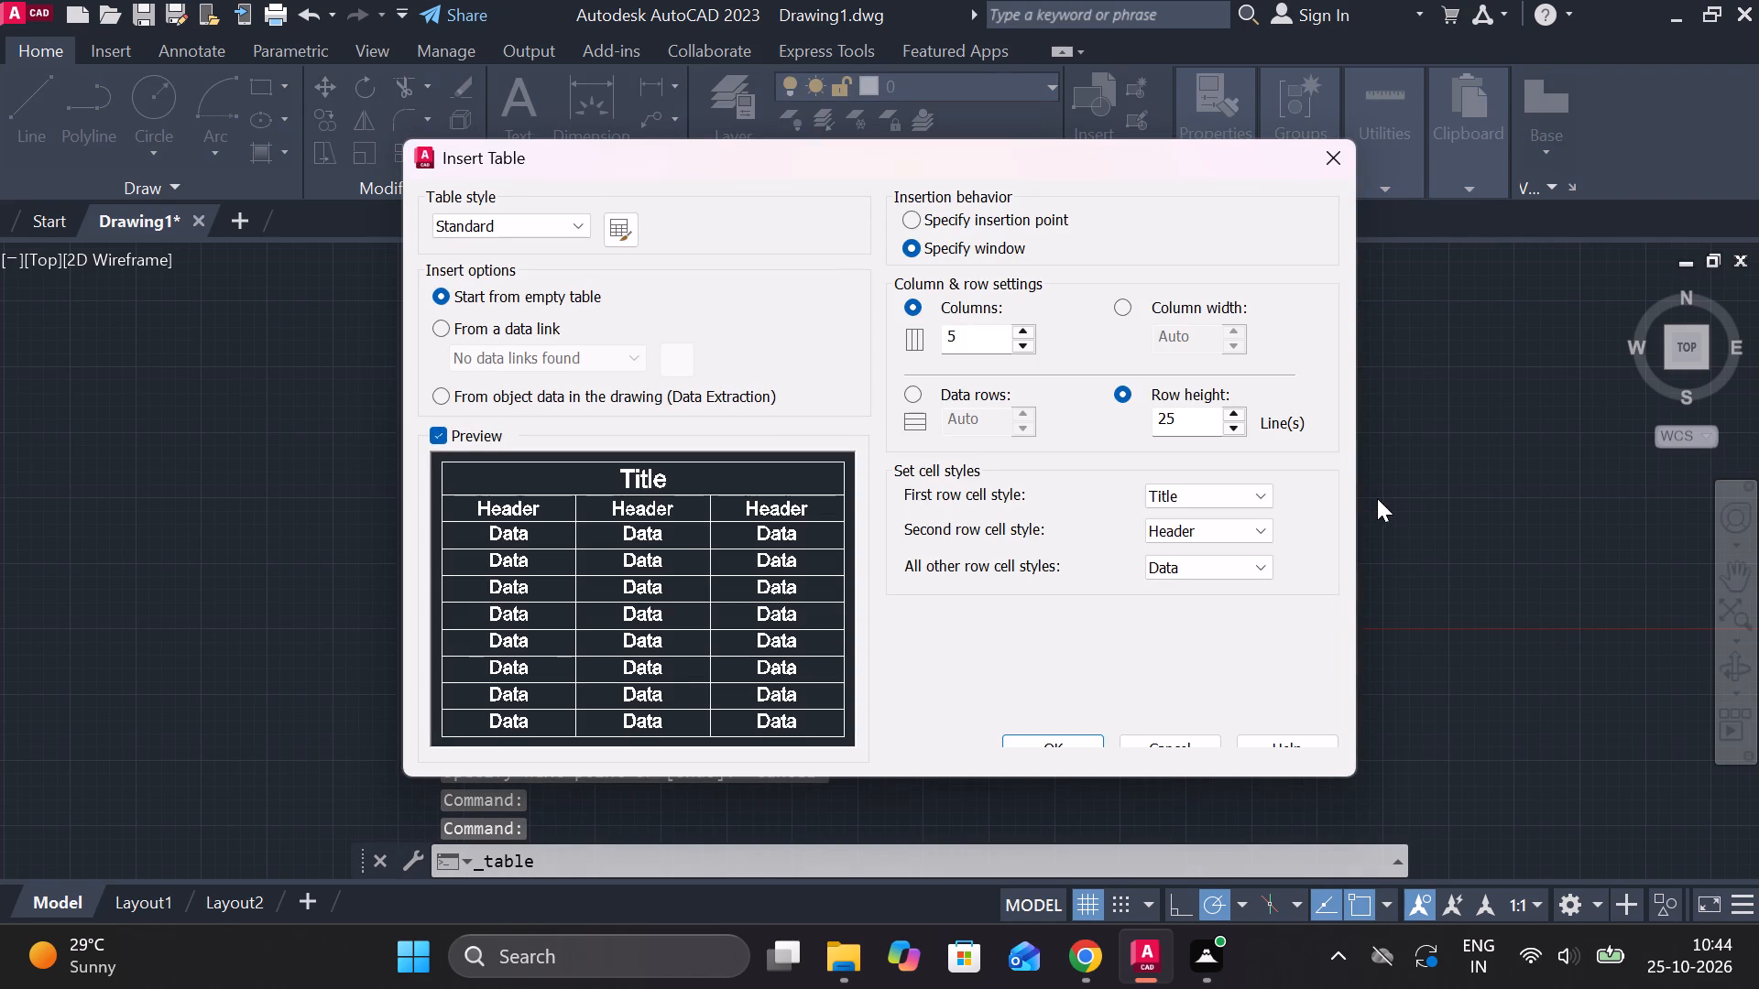
middle_drag(1326, 507, 966, 485)
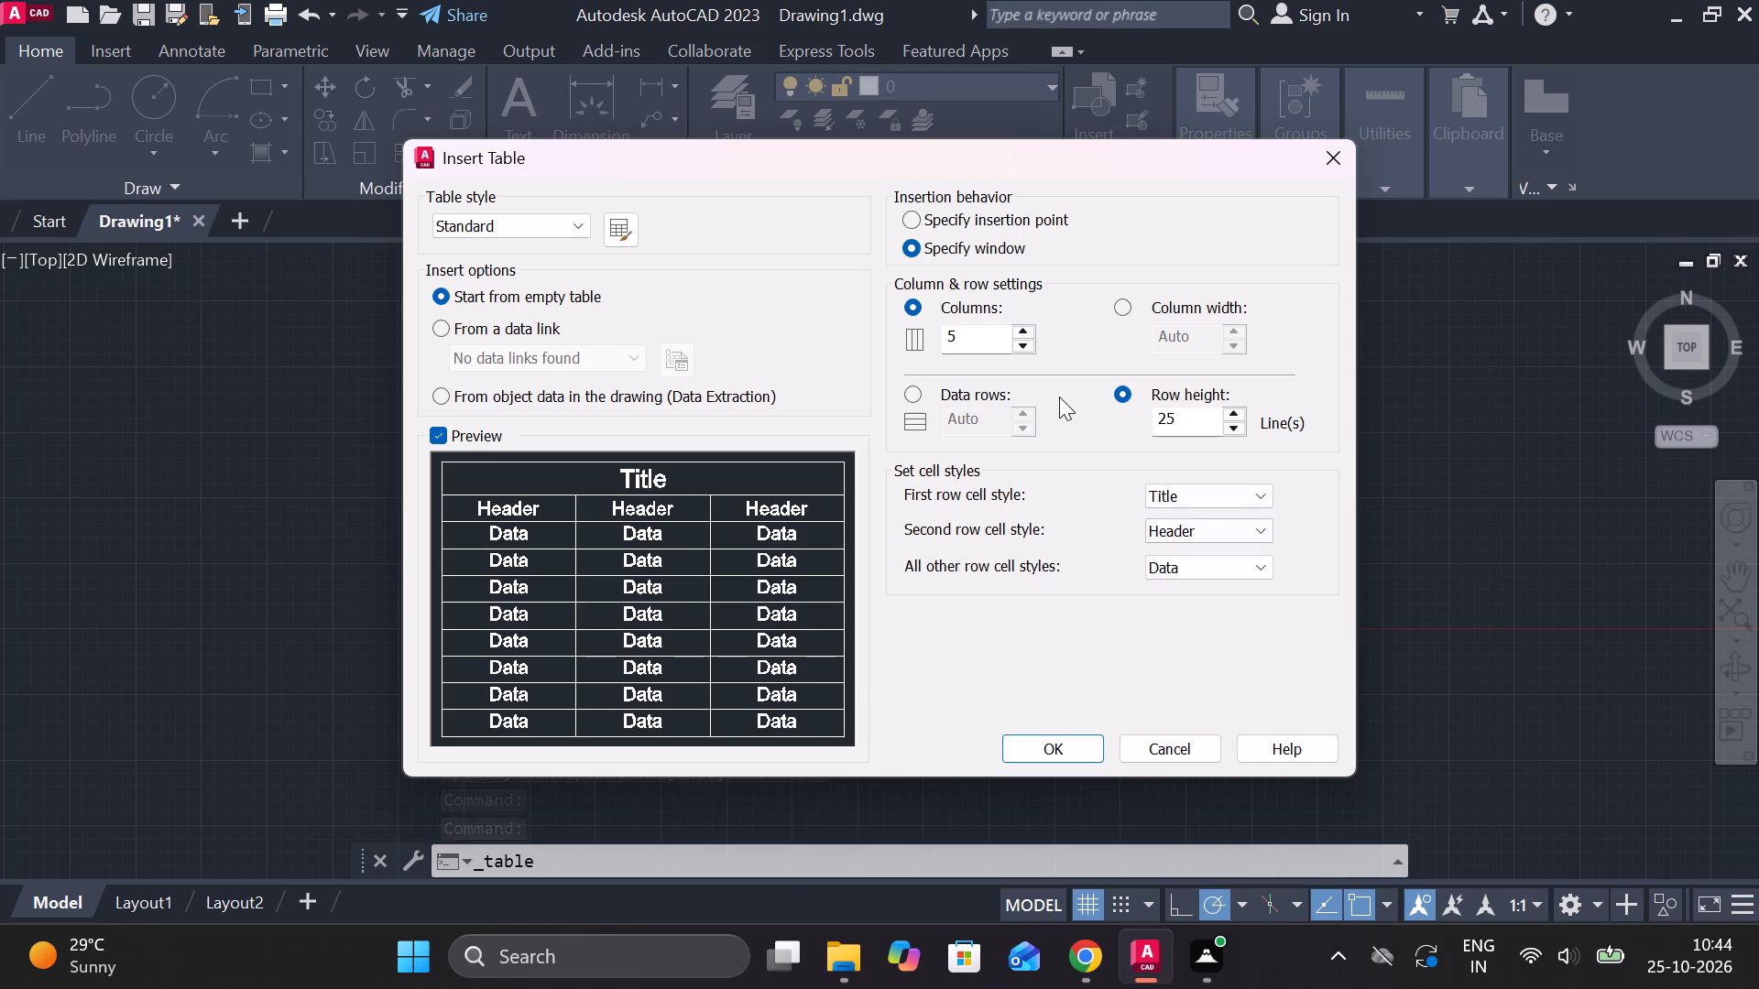
scroll(1059, 397, up, 2)
click(921, 221)
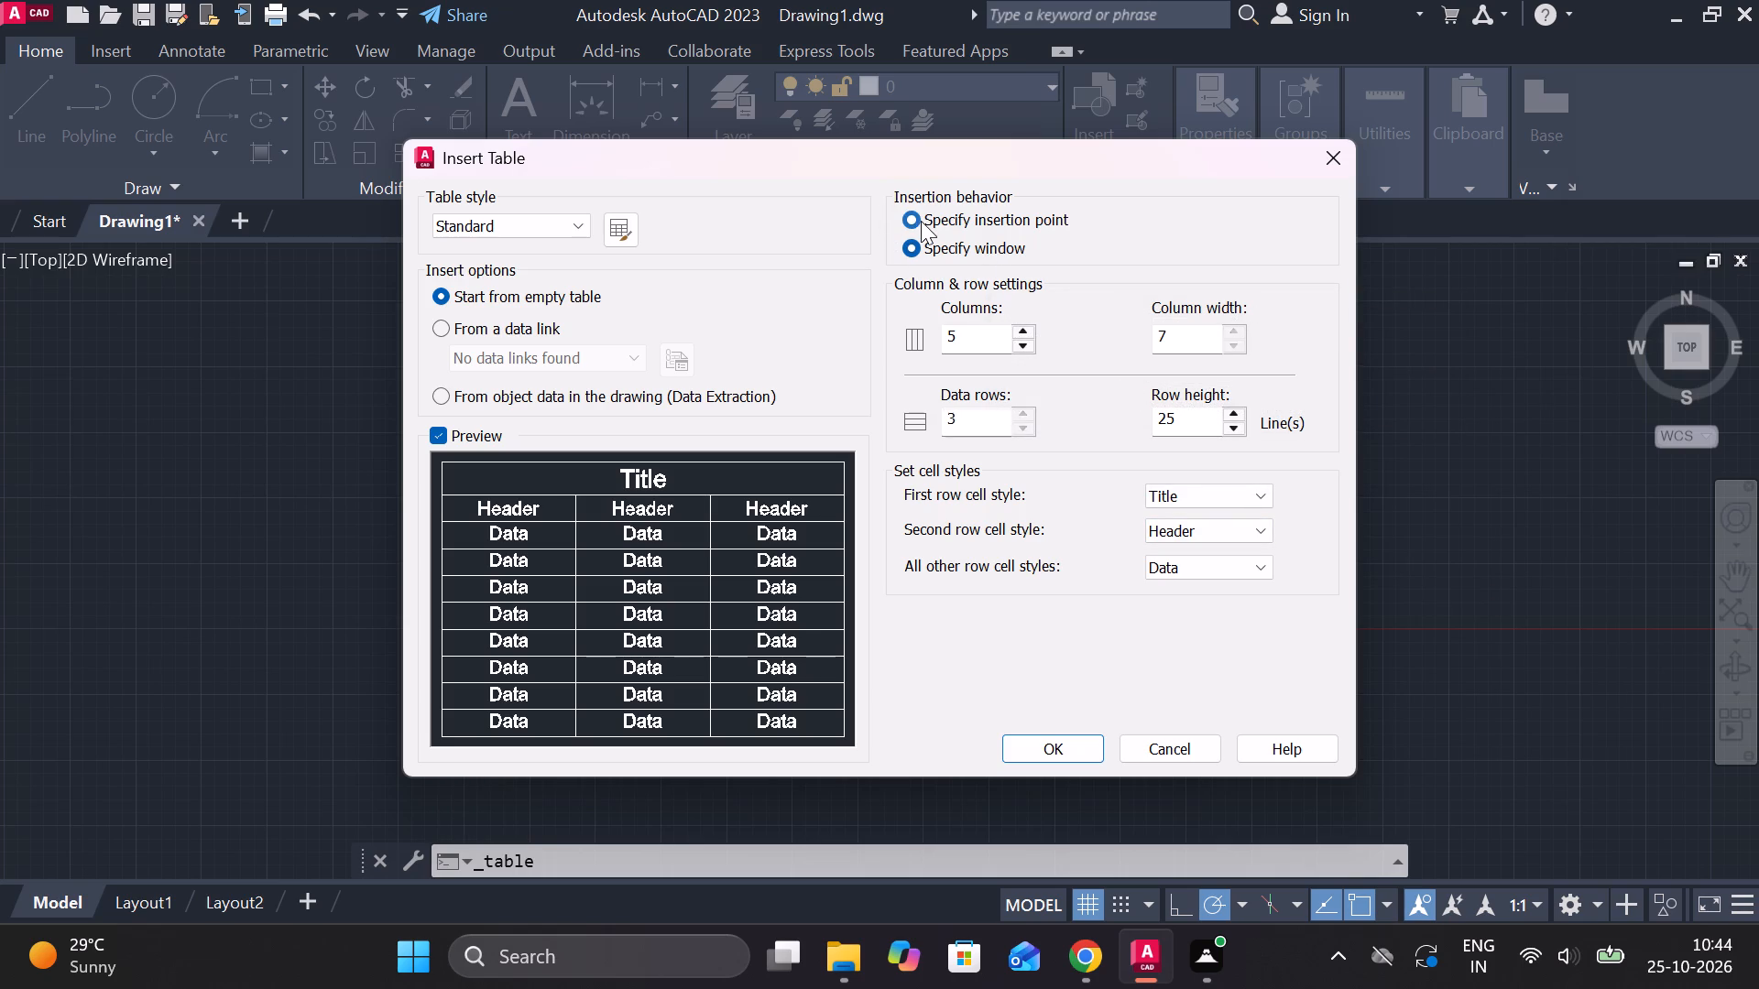
scroll(945, 446, up, 4)
click(986, 418)
key(BackSpace)
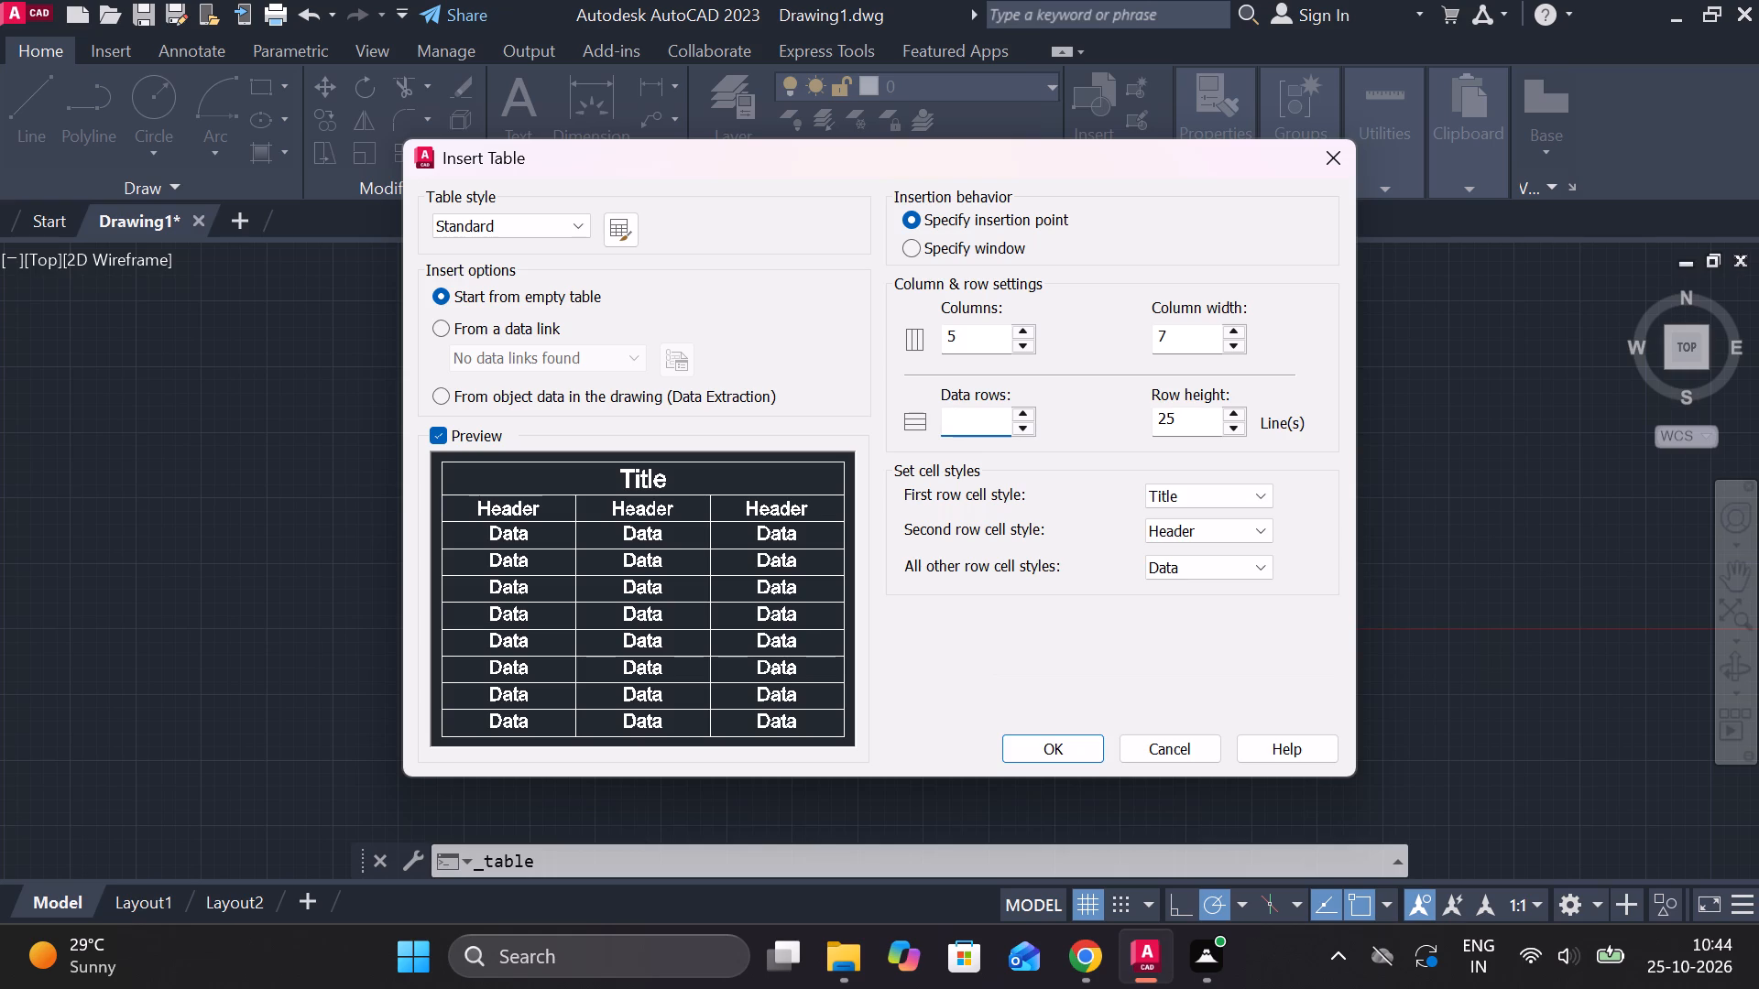
key(5)
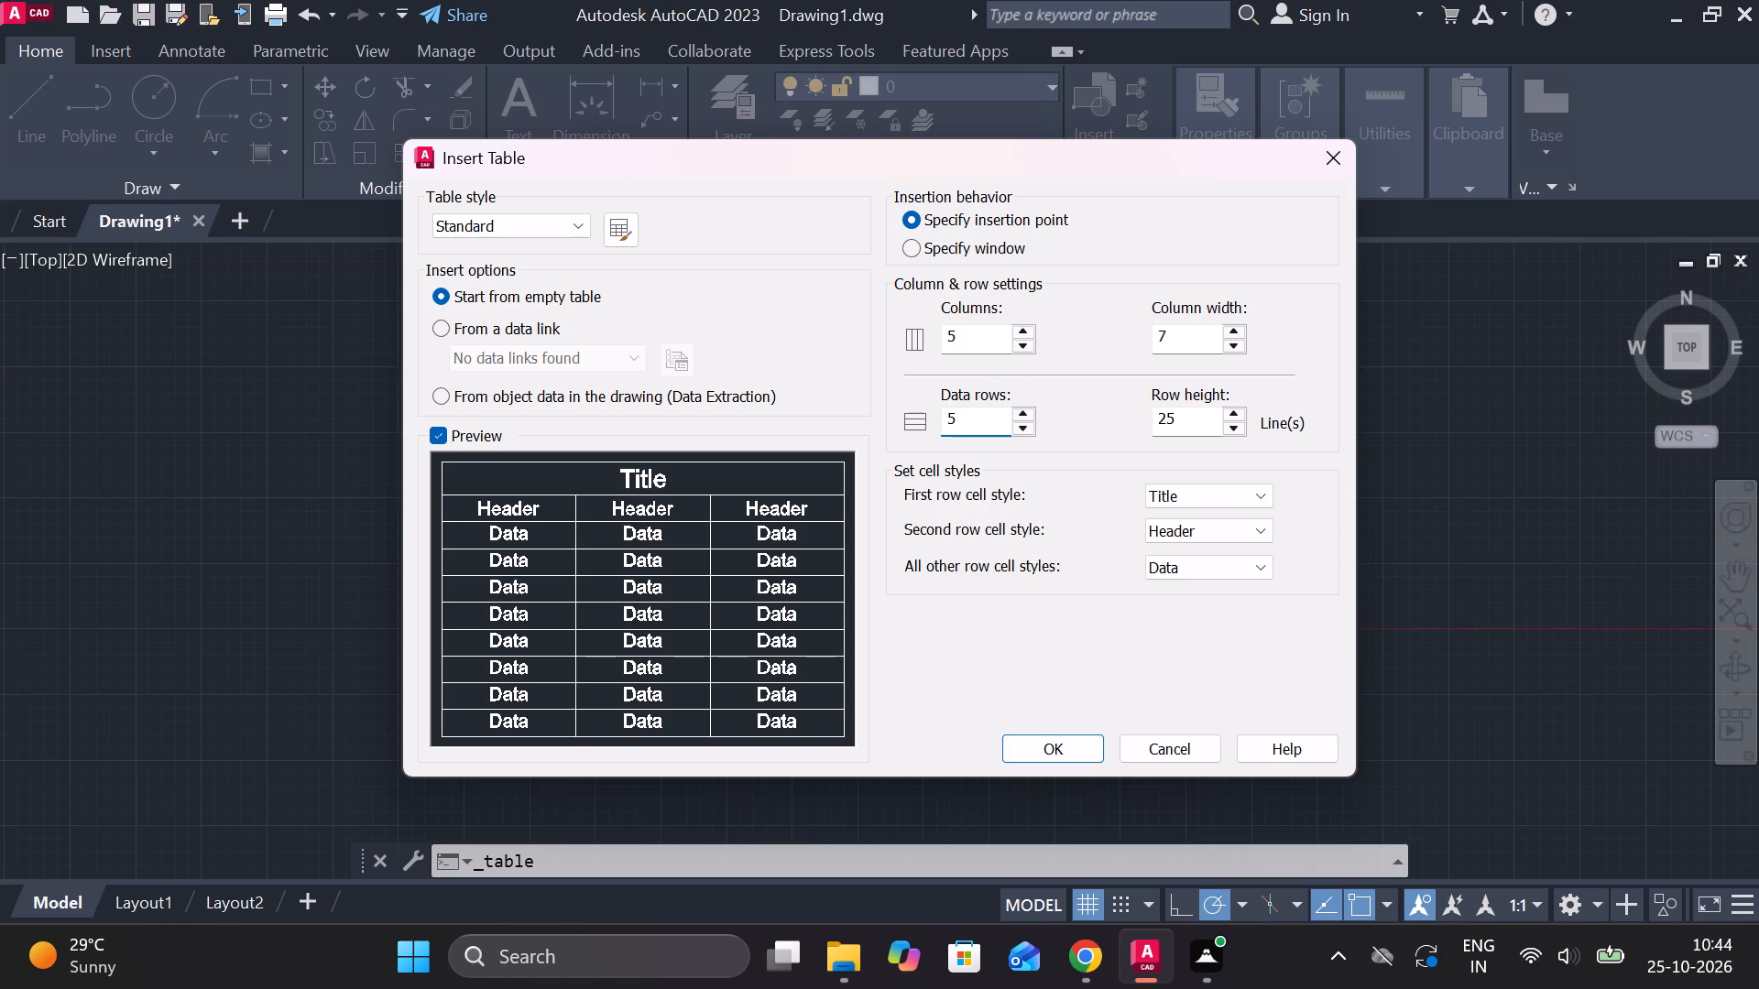
click(987, 344)
key(BackSpace)
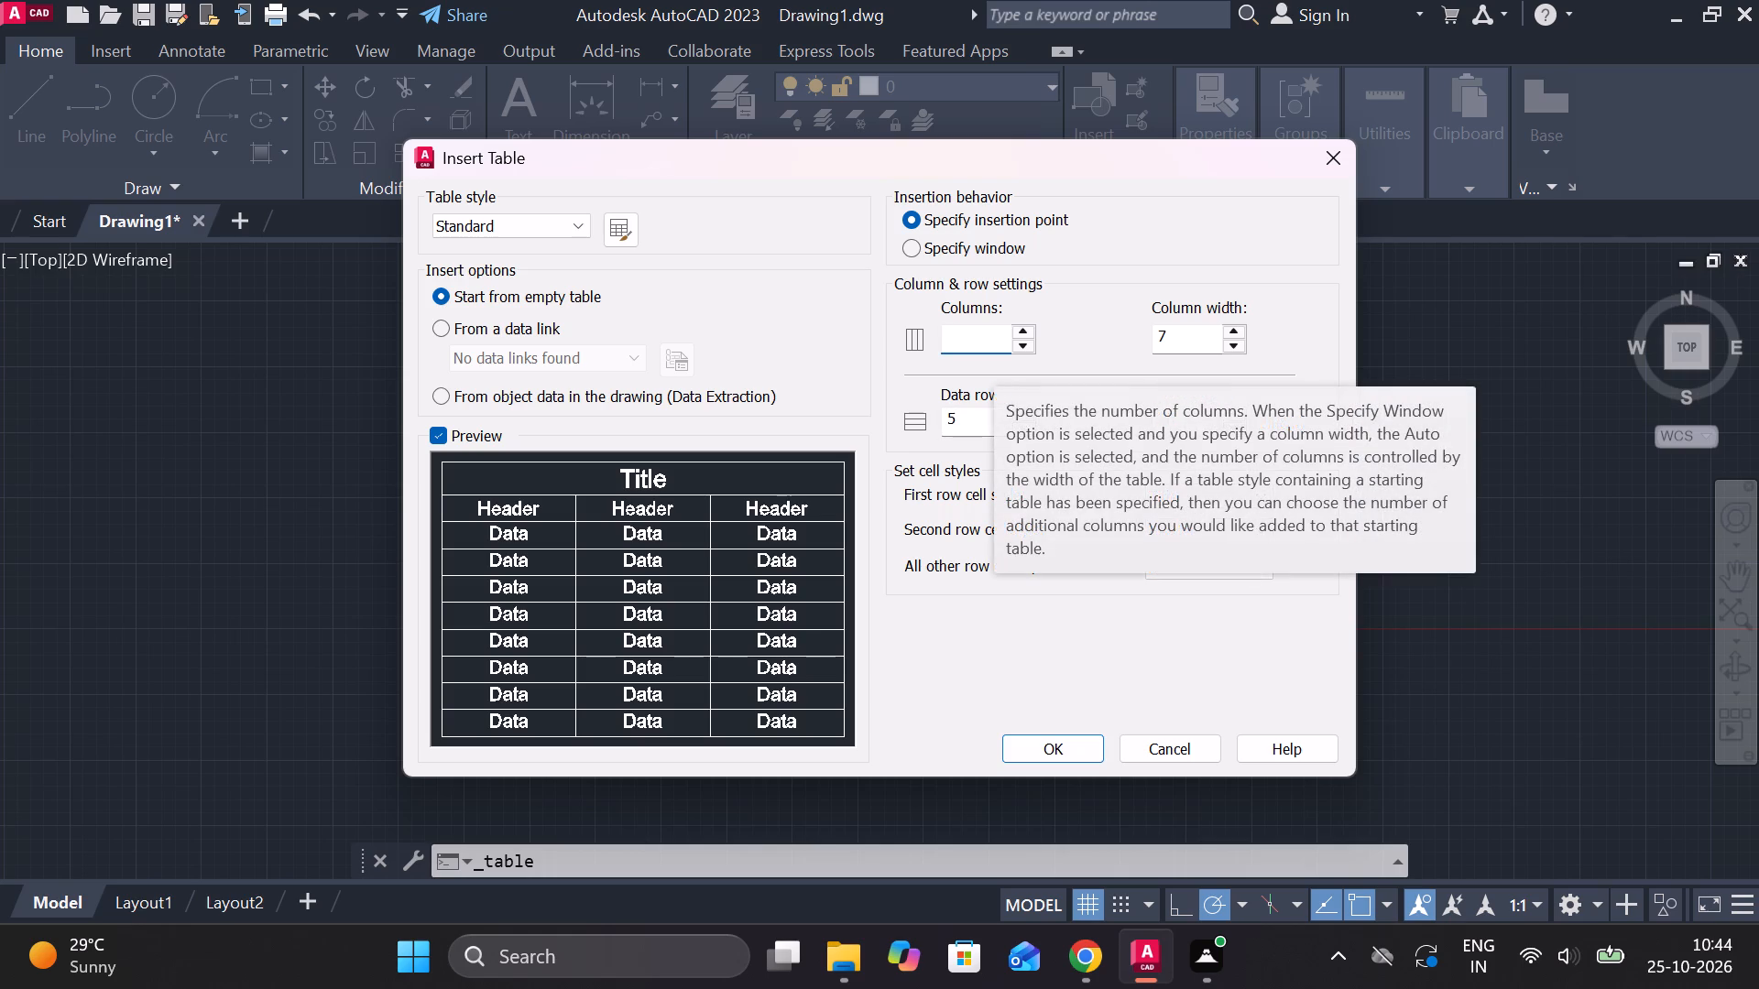
key(3)
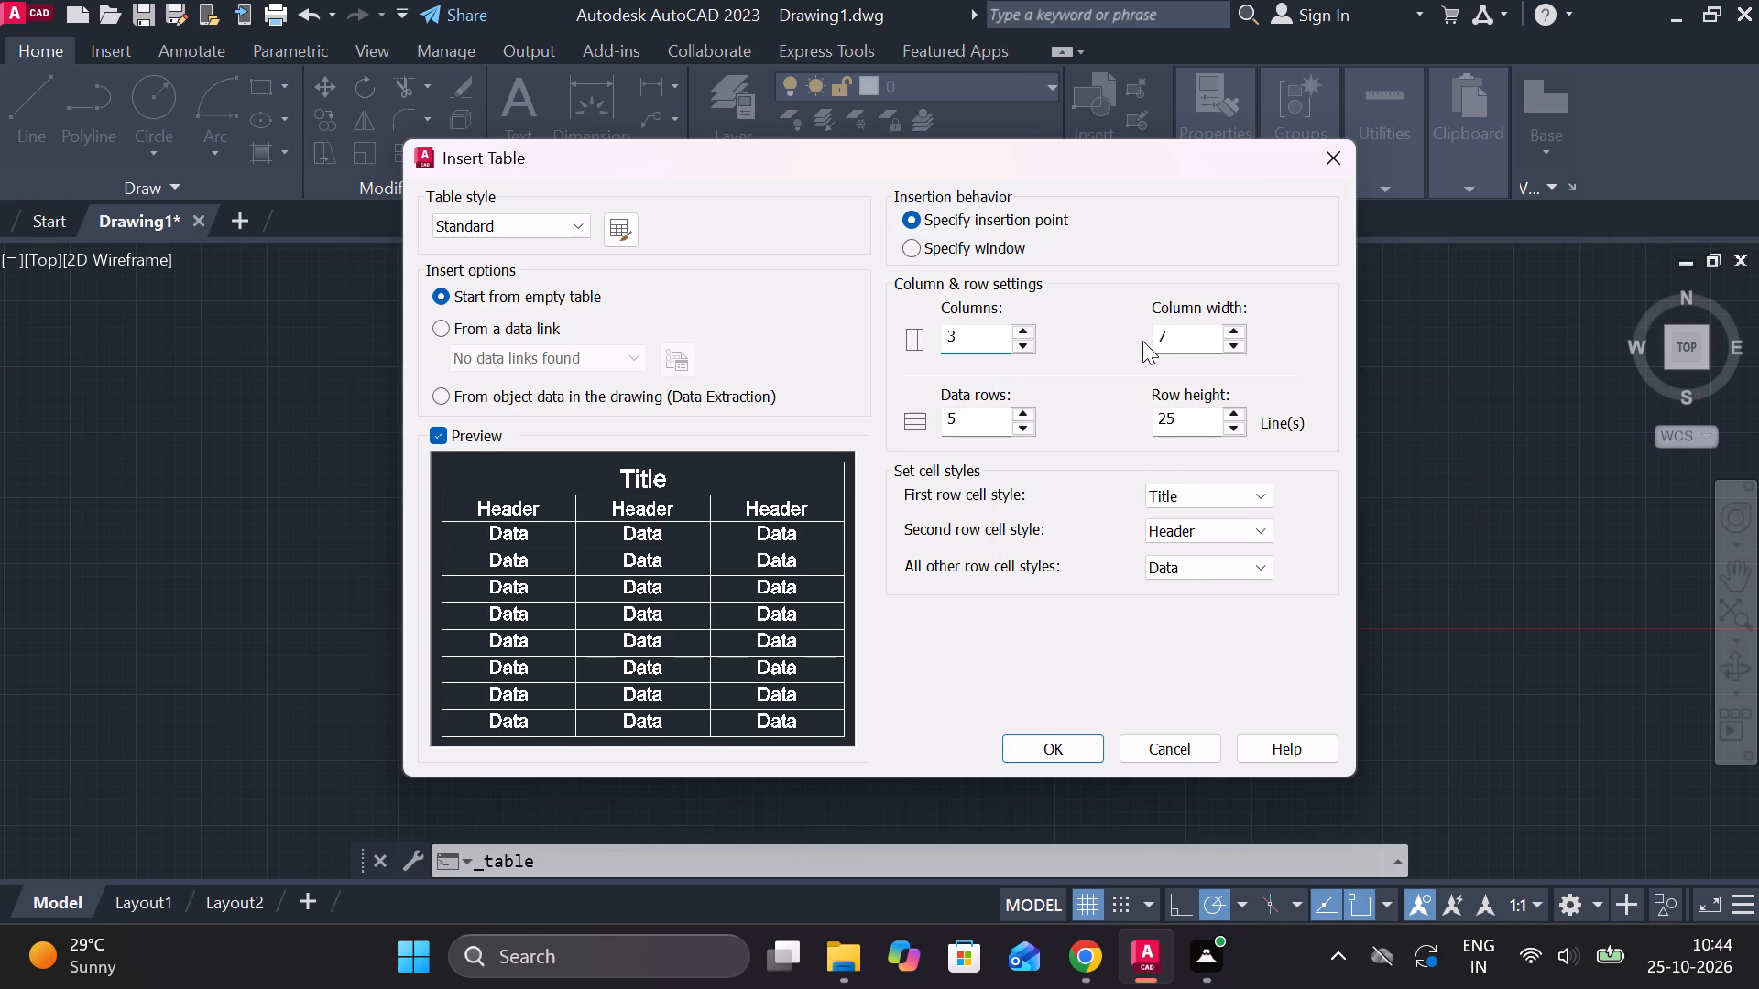
Set the table's column width to 25 and its row height to 27 lines.
click(1190, 333)
key(BackSpace)
key(2)
key(5)
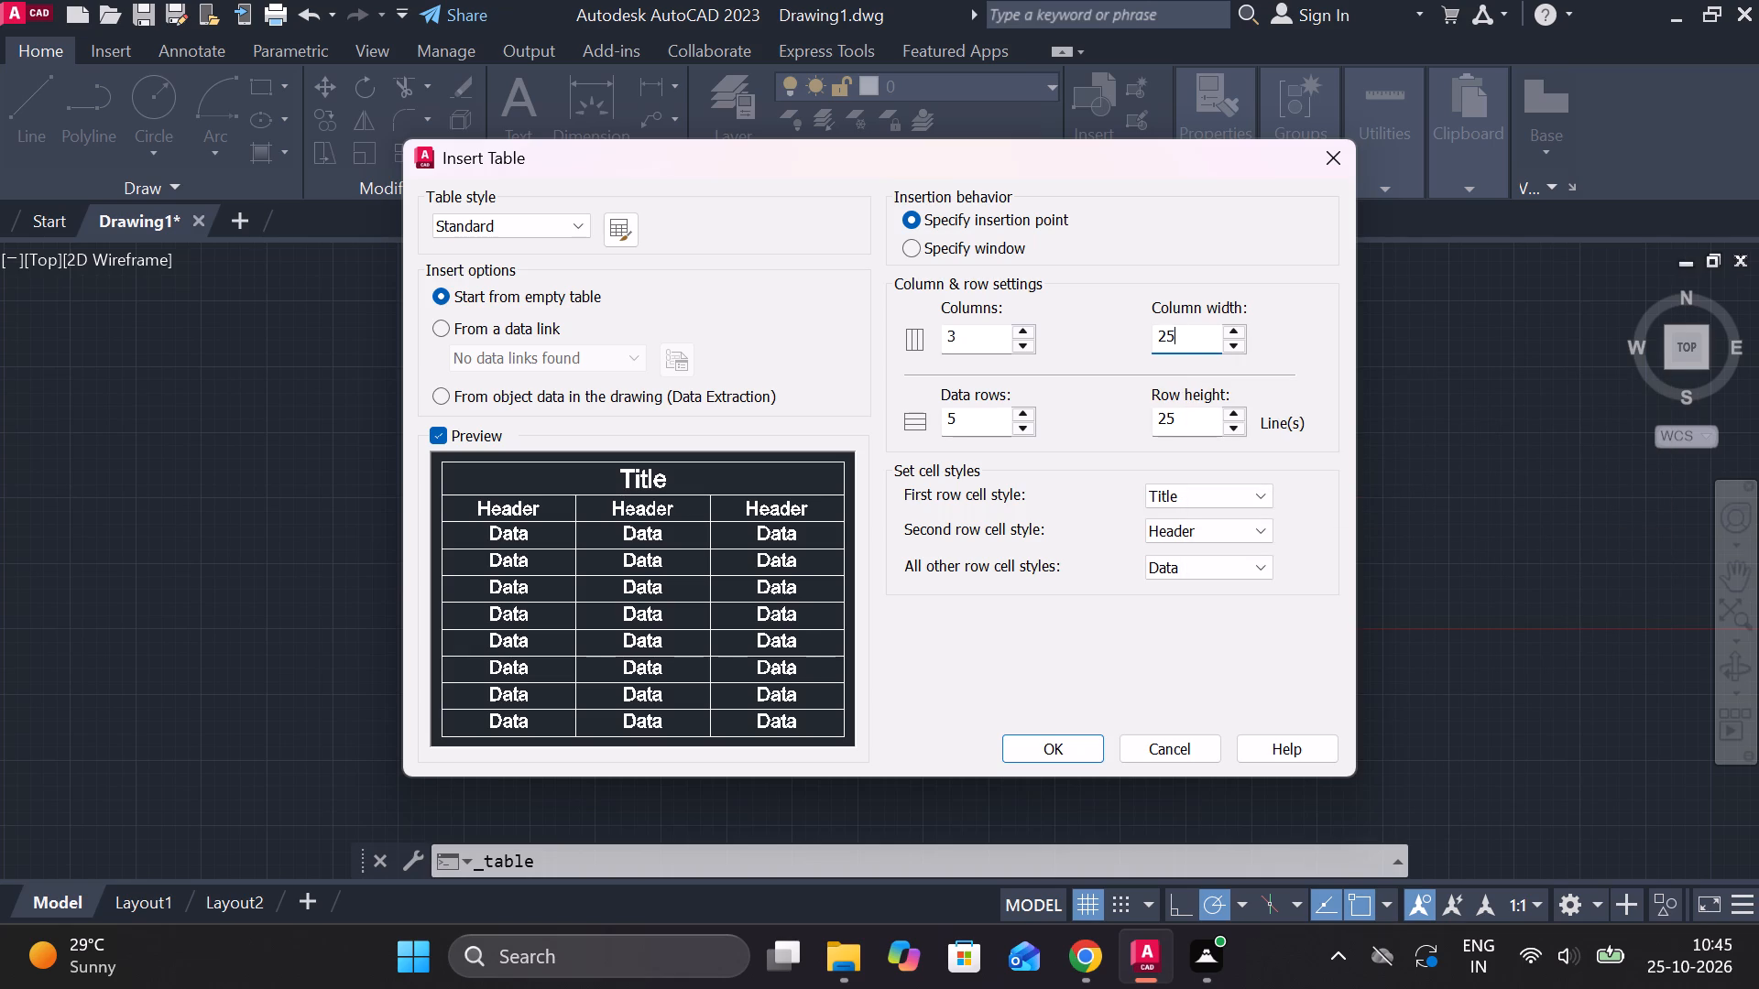
click(1187, 423)
key(BackSpace)
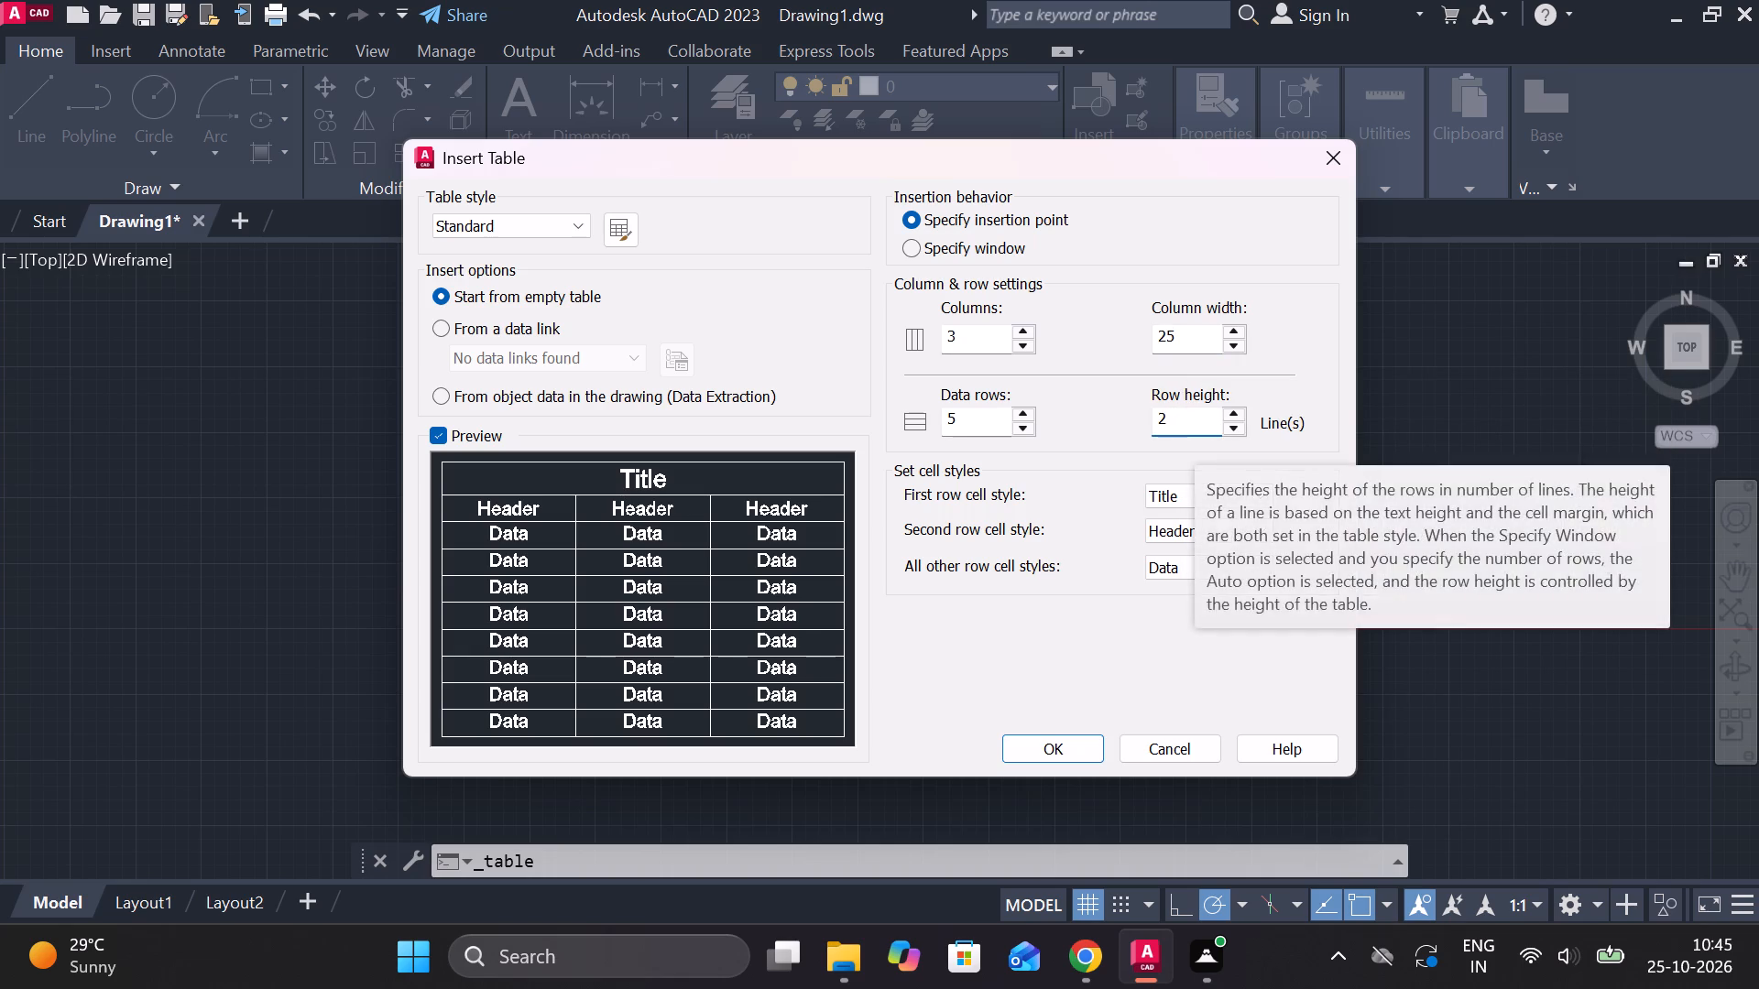
key(7)
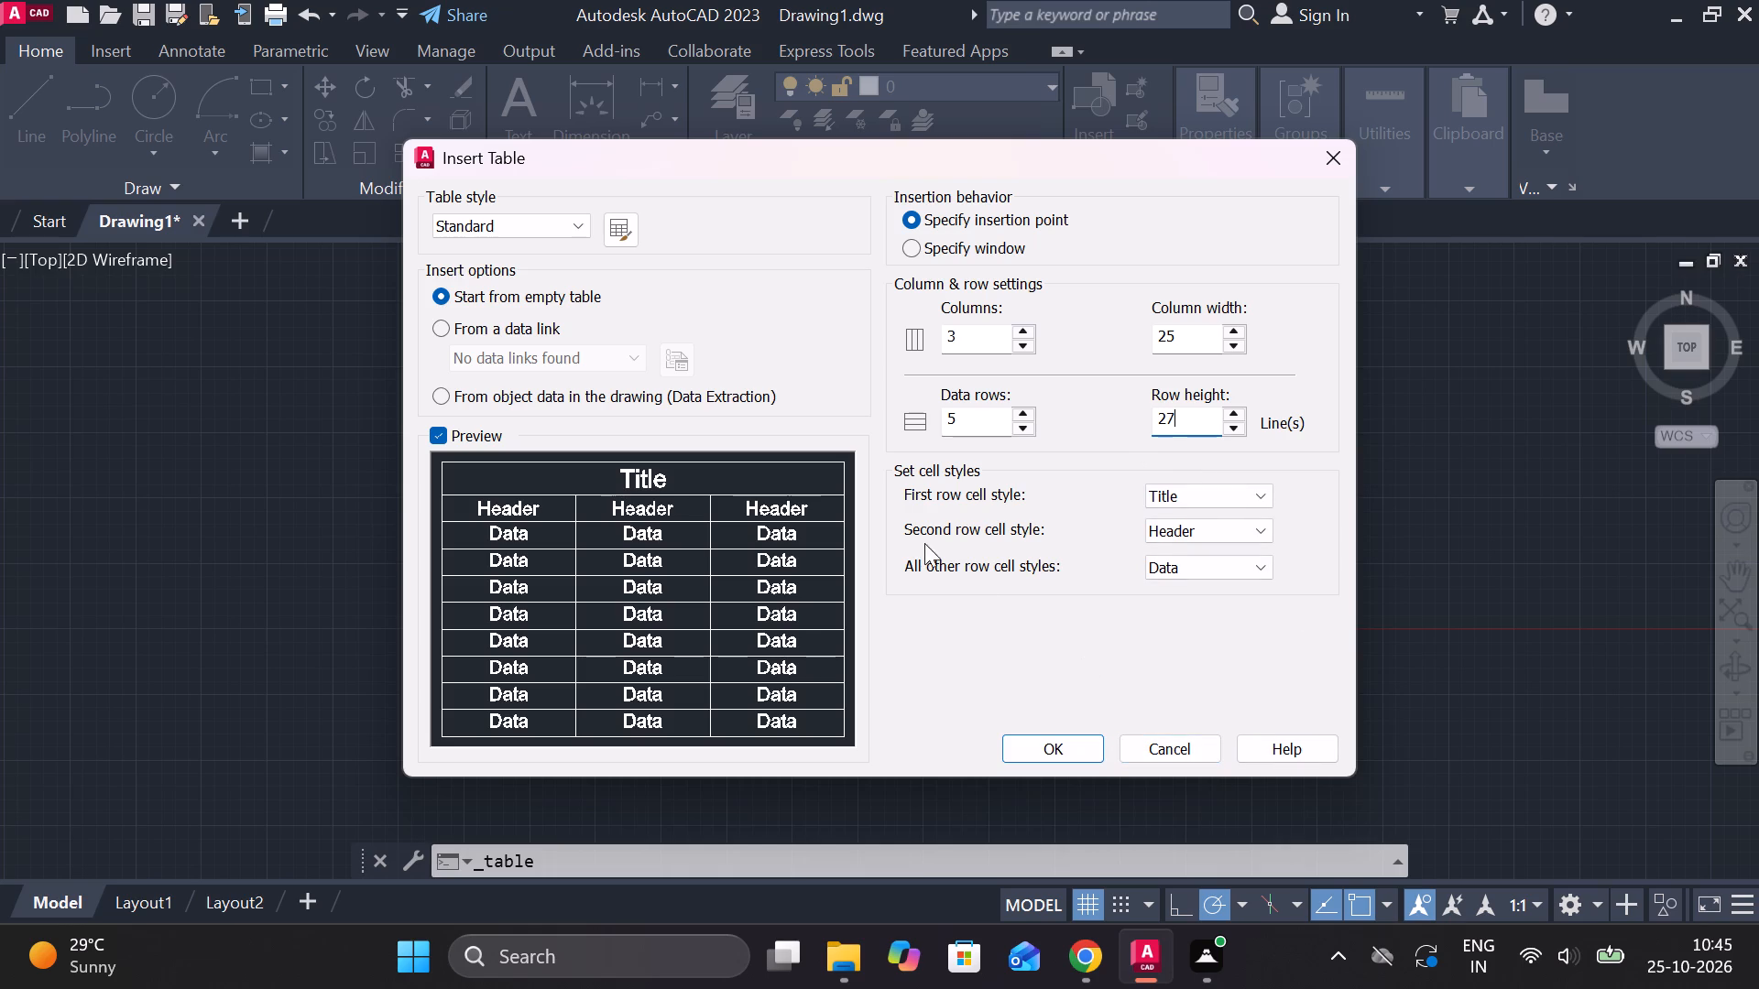
Place the three-column table in the empty space well to the left of the sheet border, leaving its title cell blank.
click(1052, 761)
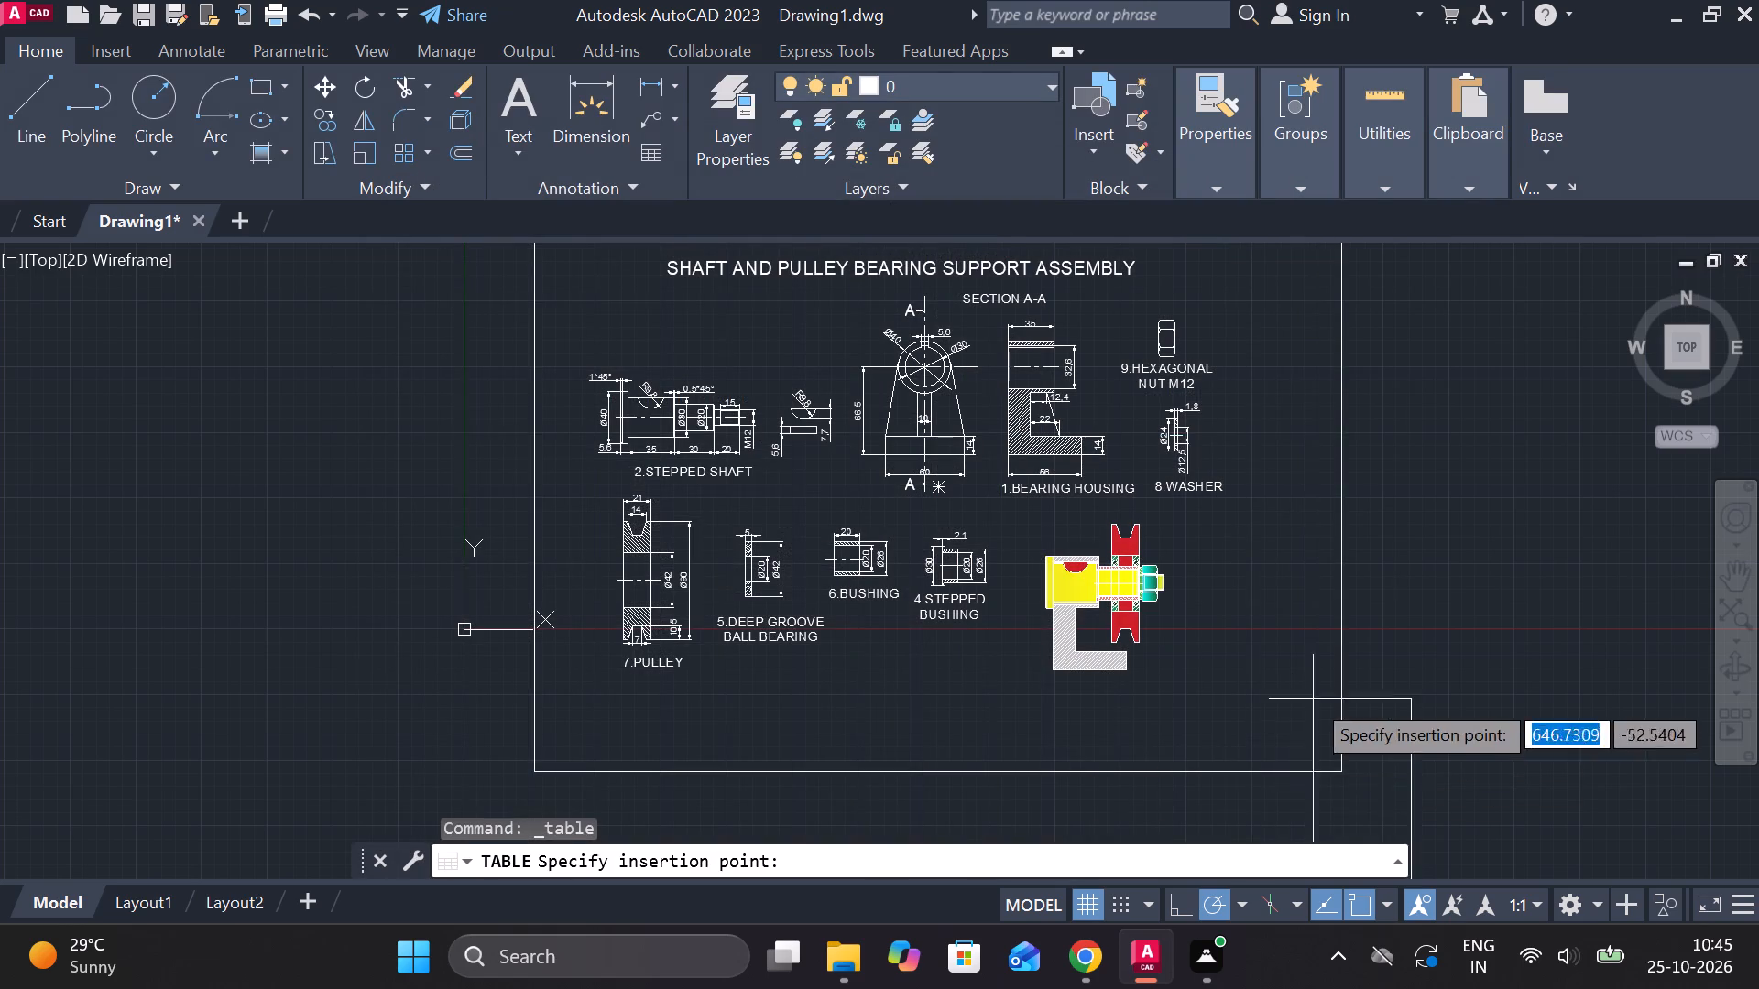
scroll(1290, 371, down, 2)
scroll(1394, 349, down, 1)
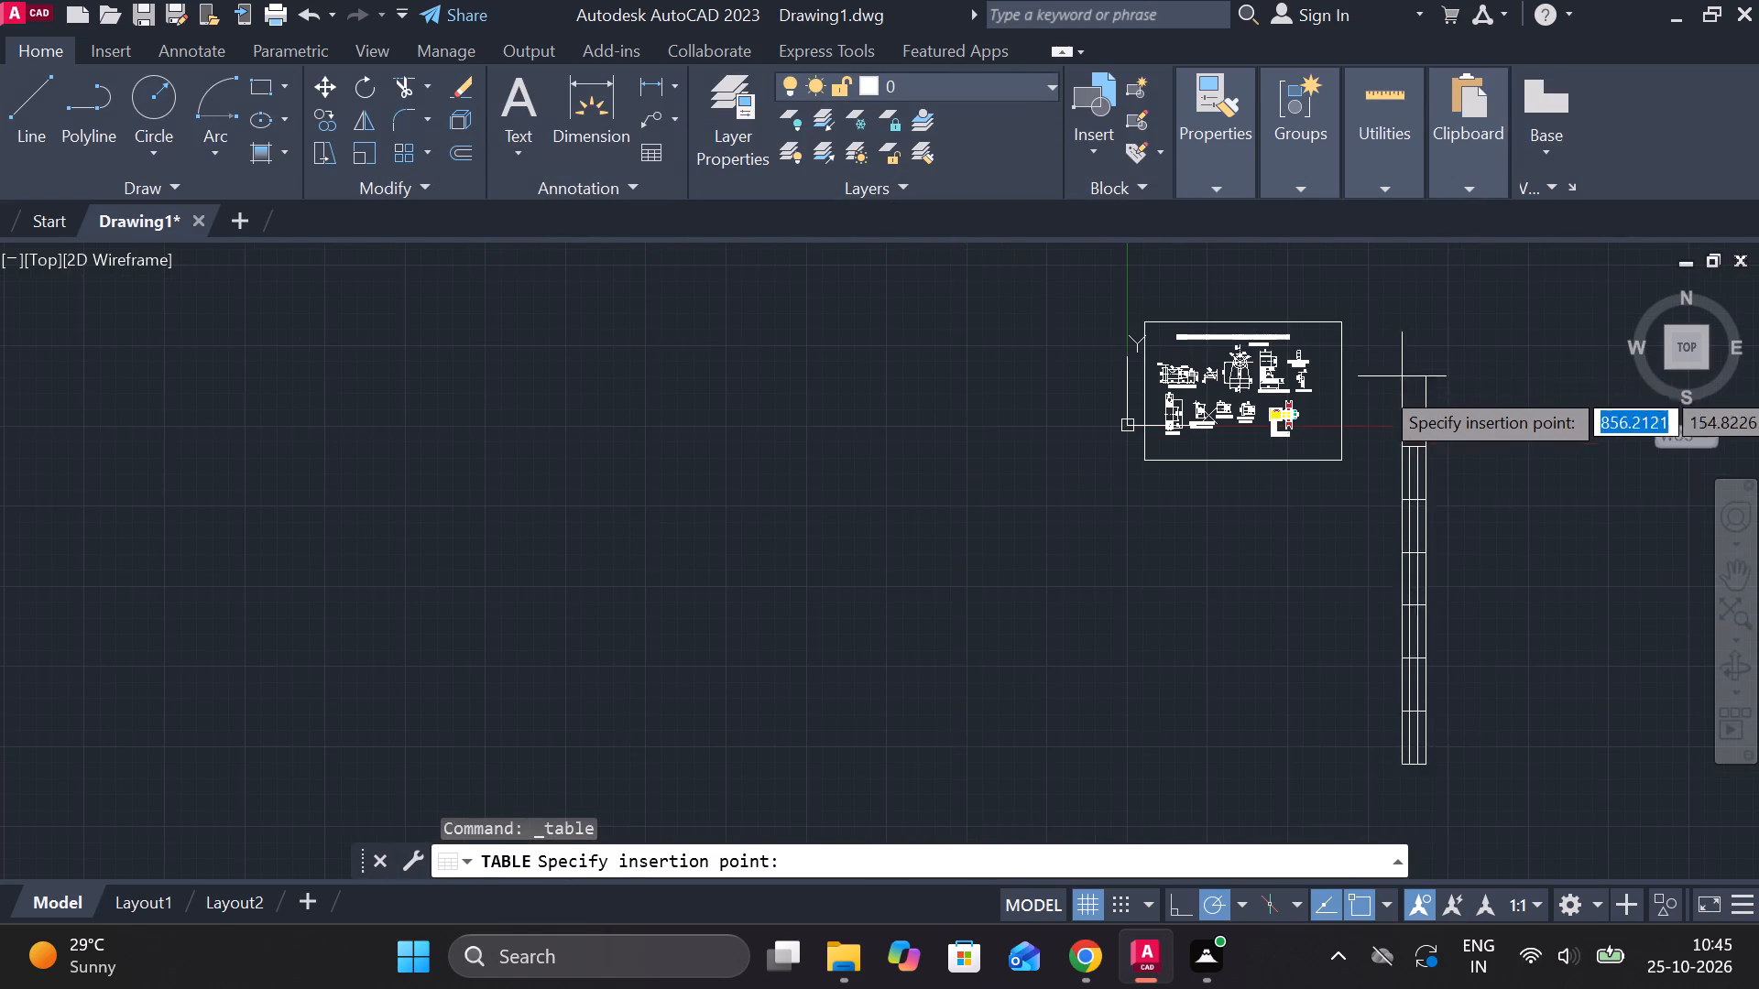
click(745, 320)
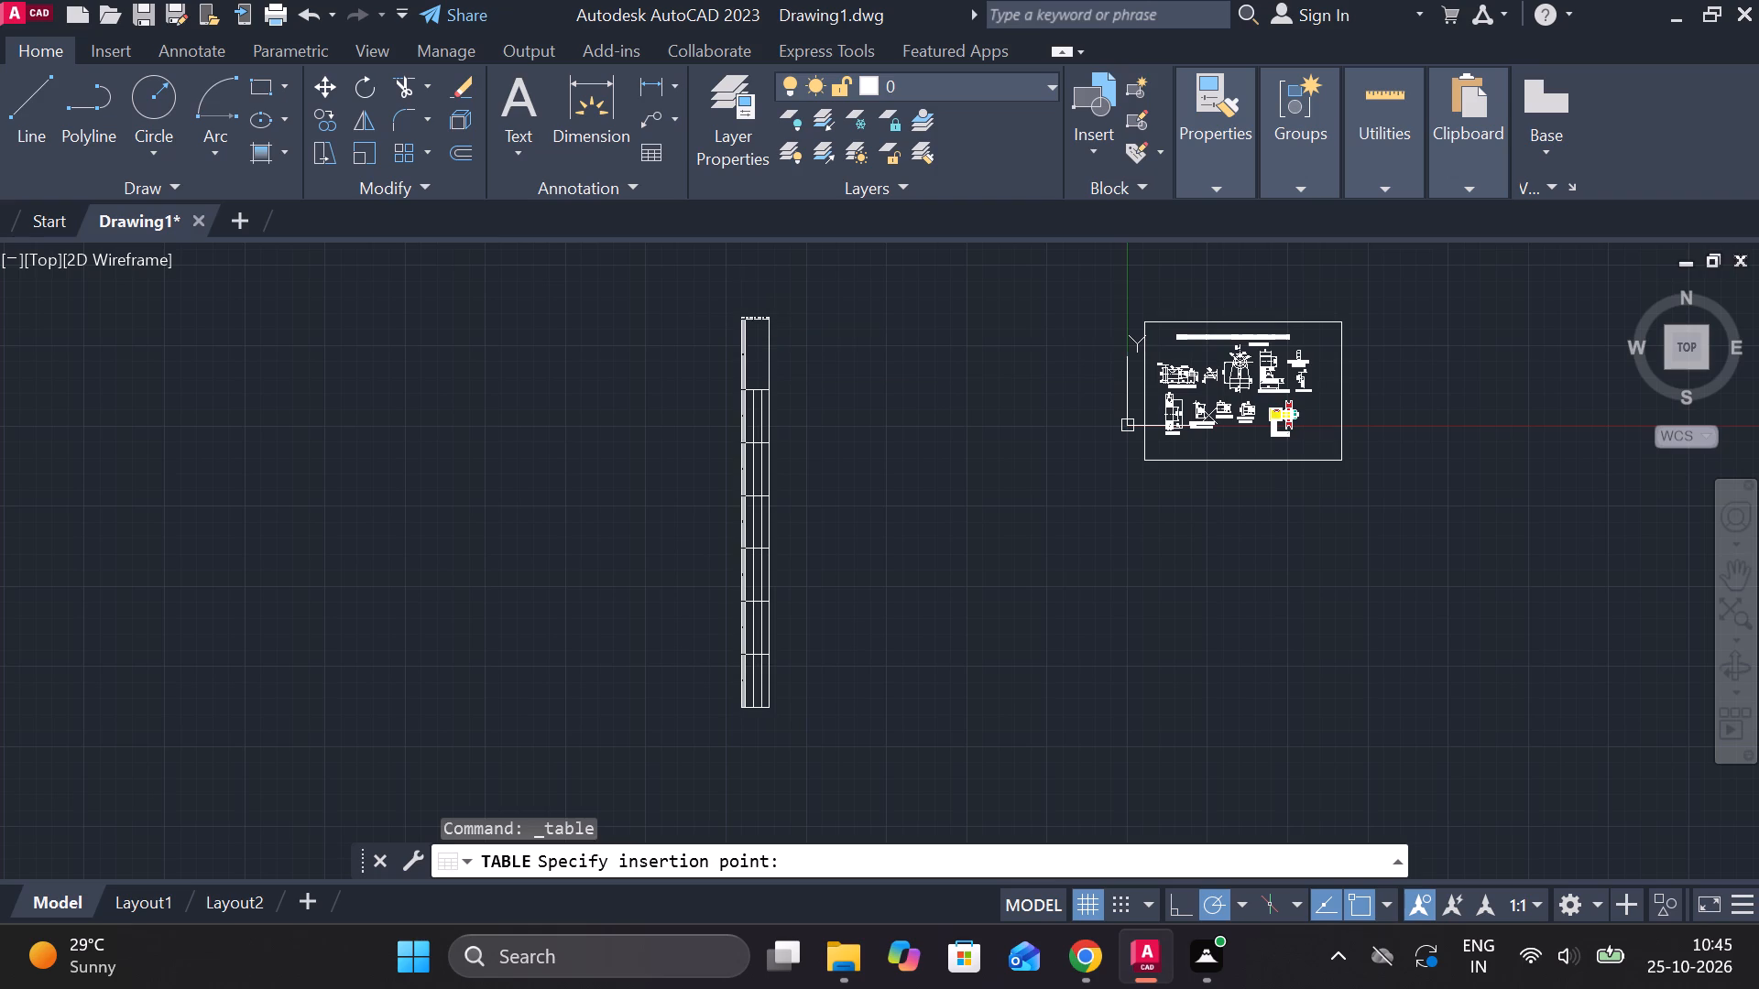
key(Escape)
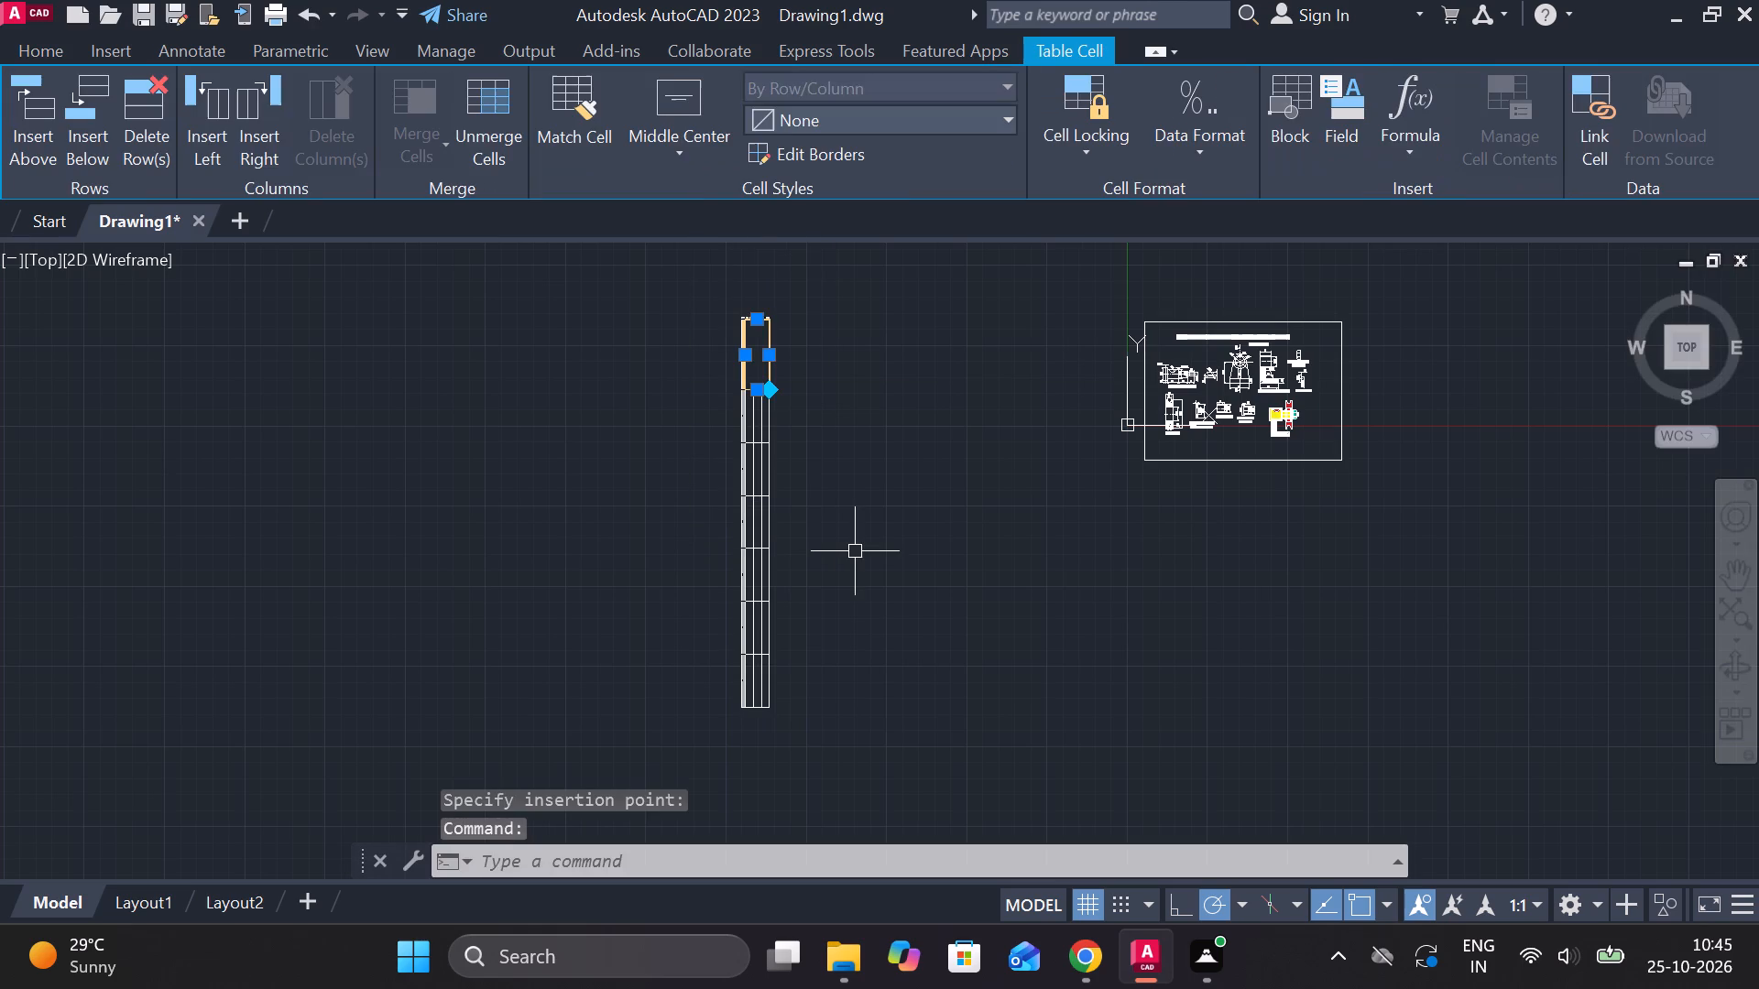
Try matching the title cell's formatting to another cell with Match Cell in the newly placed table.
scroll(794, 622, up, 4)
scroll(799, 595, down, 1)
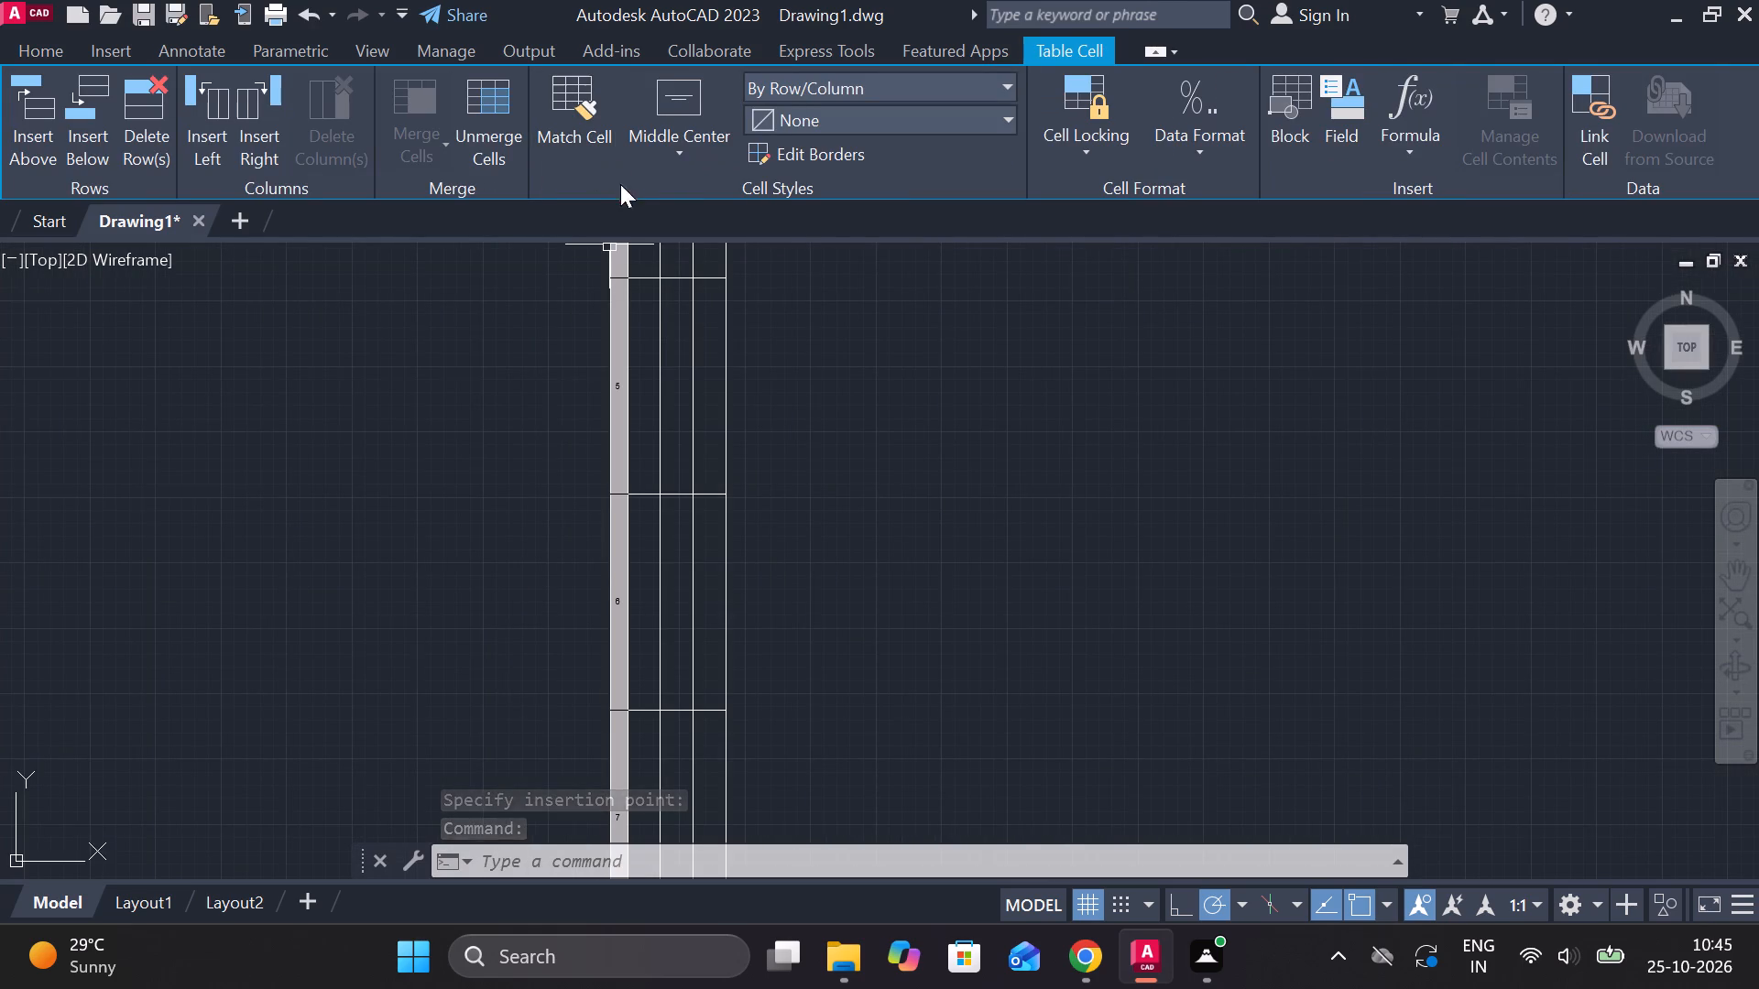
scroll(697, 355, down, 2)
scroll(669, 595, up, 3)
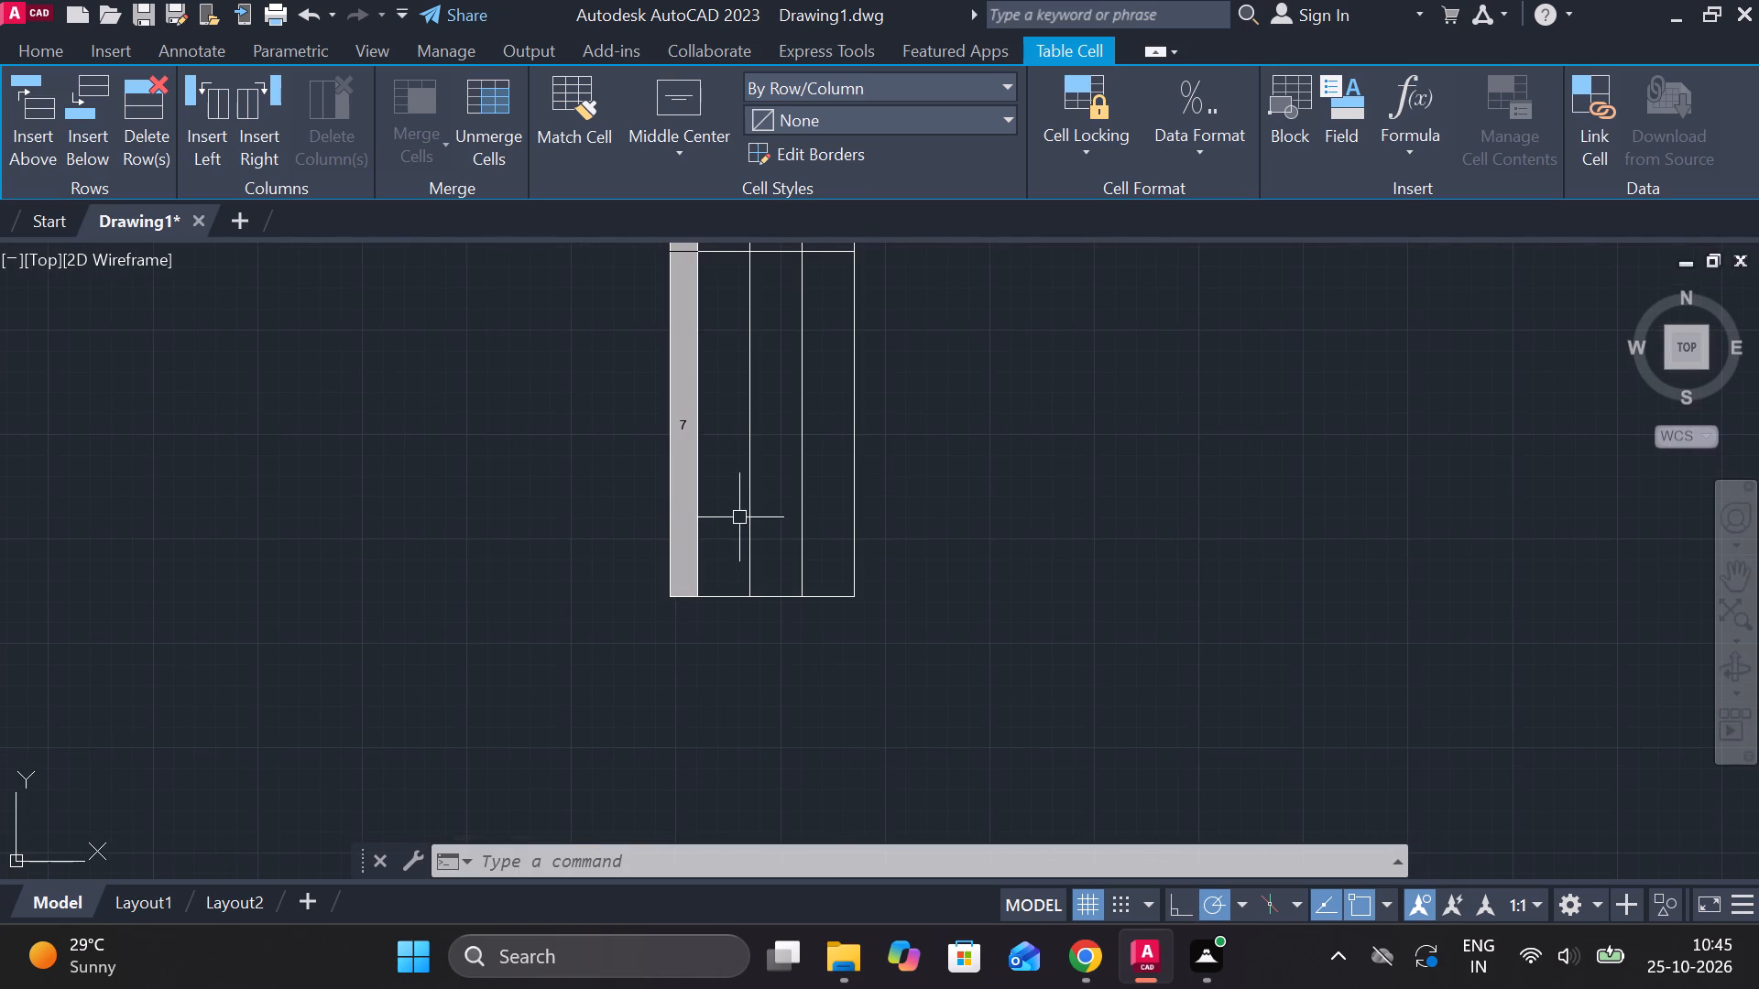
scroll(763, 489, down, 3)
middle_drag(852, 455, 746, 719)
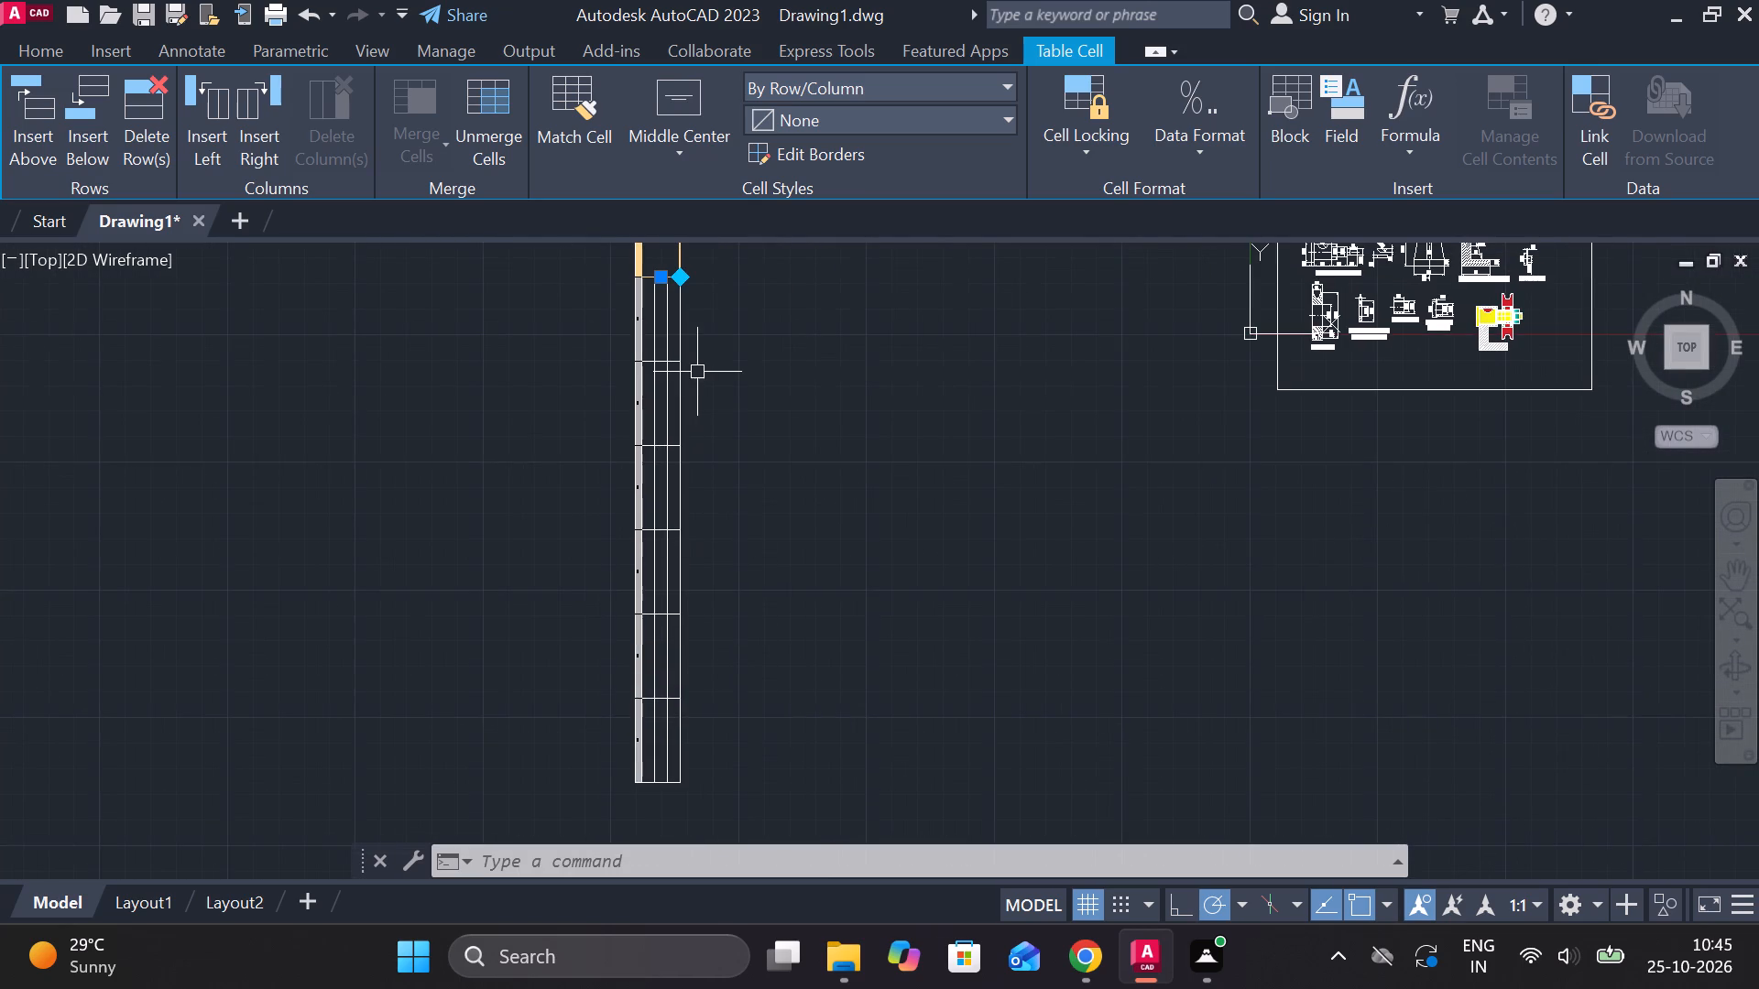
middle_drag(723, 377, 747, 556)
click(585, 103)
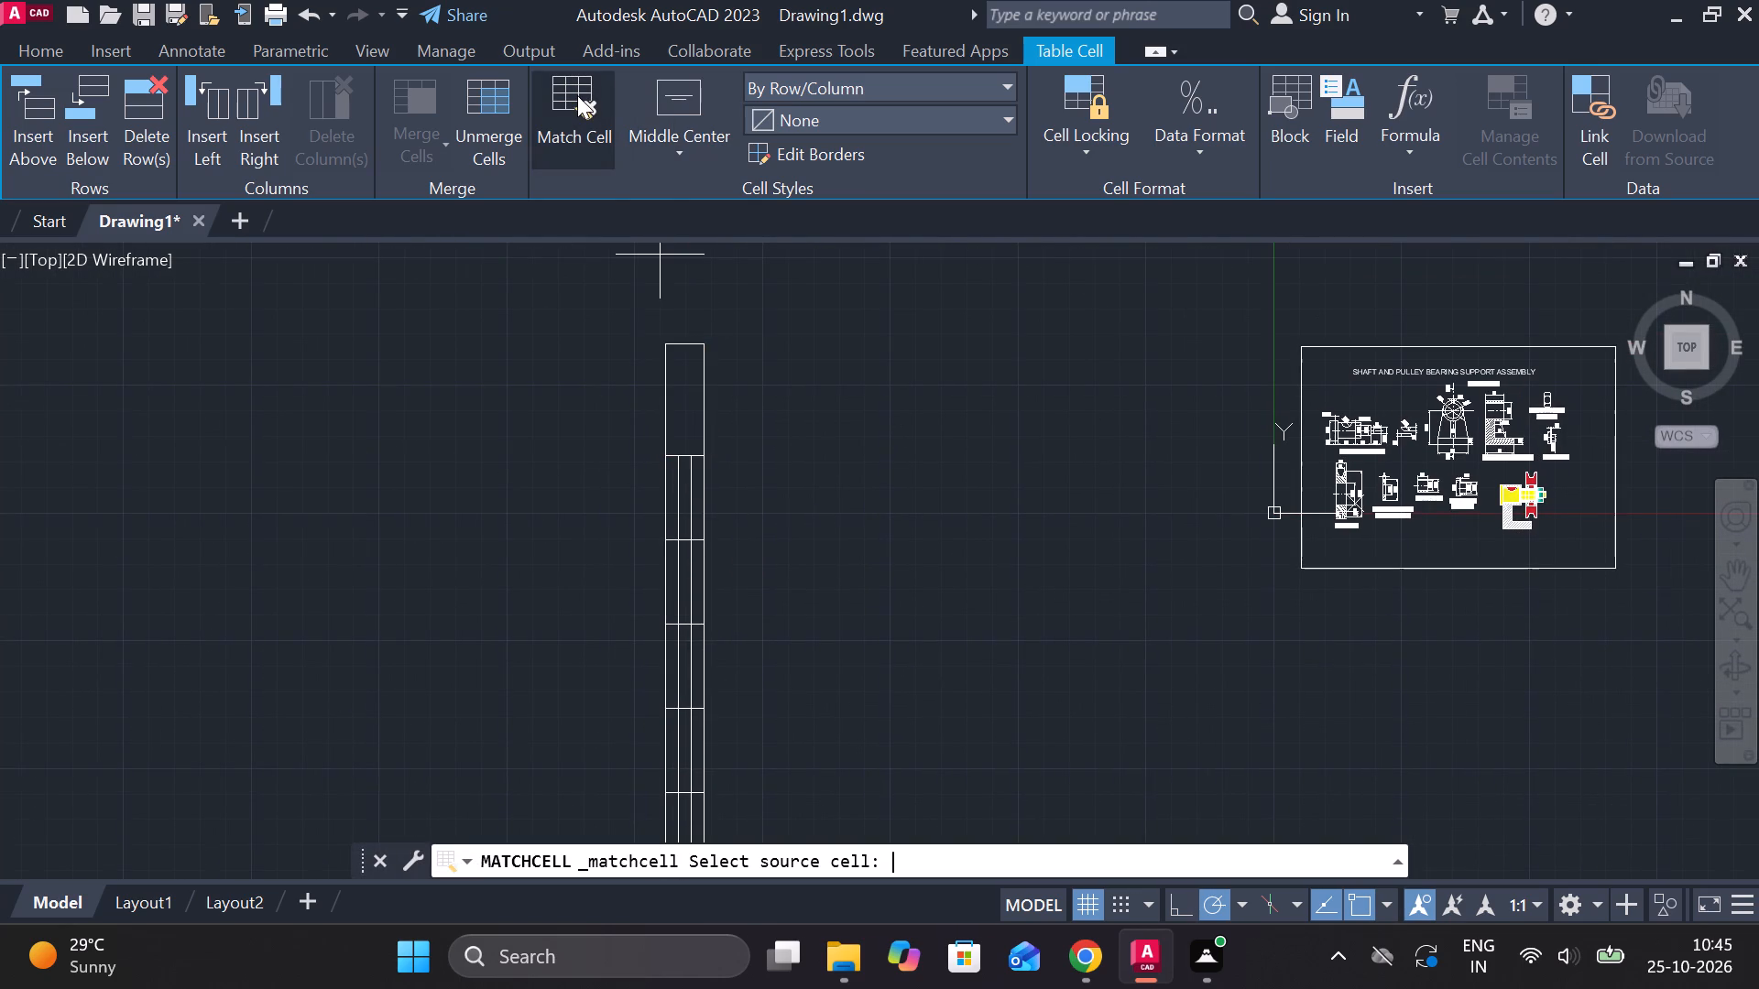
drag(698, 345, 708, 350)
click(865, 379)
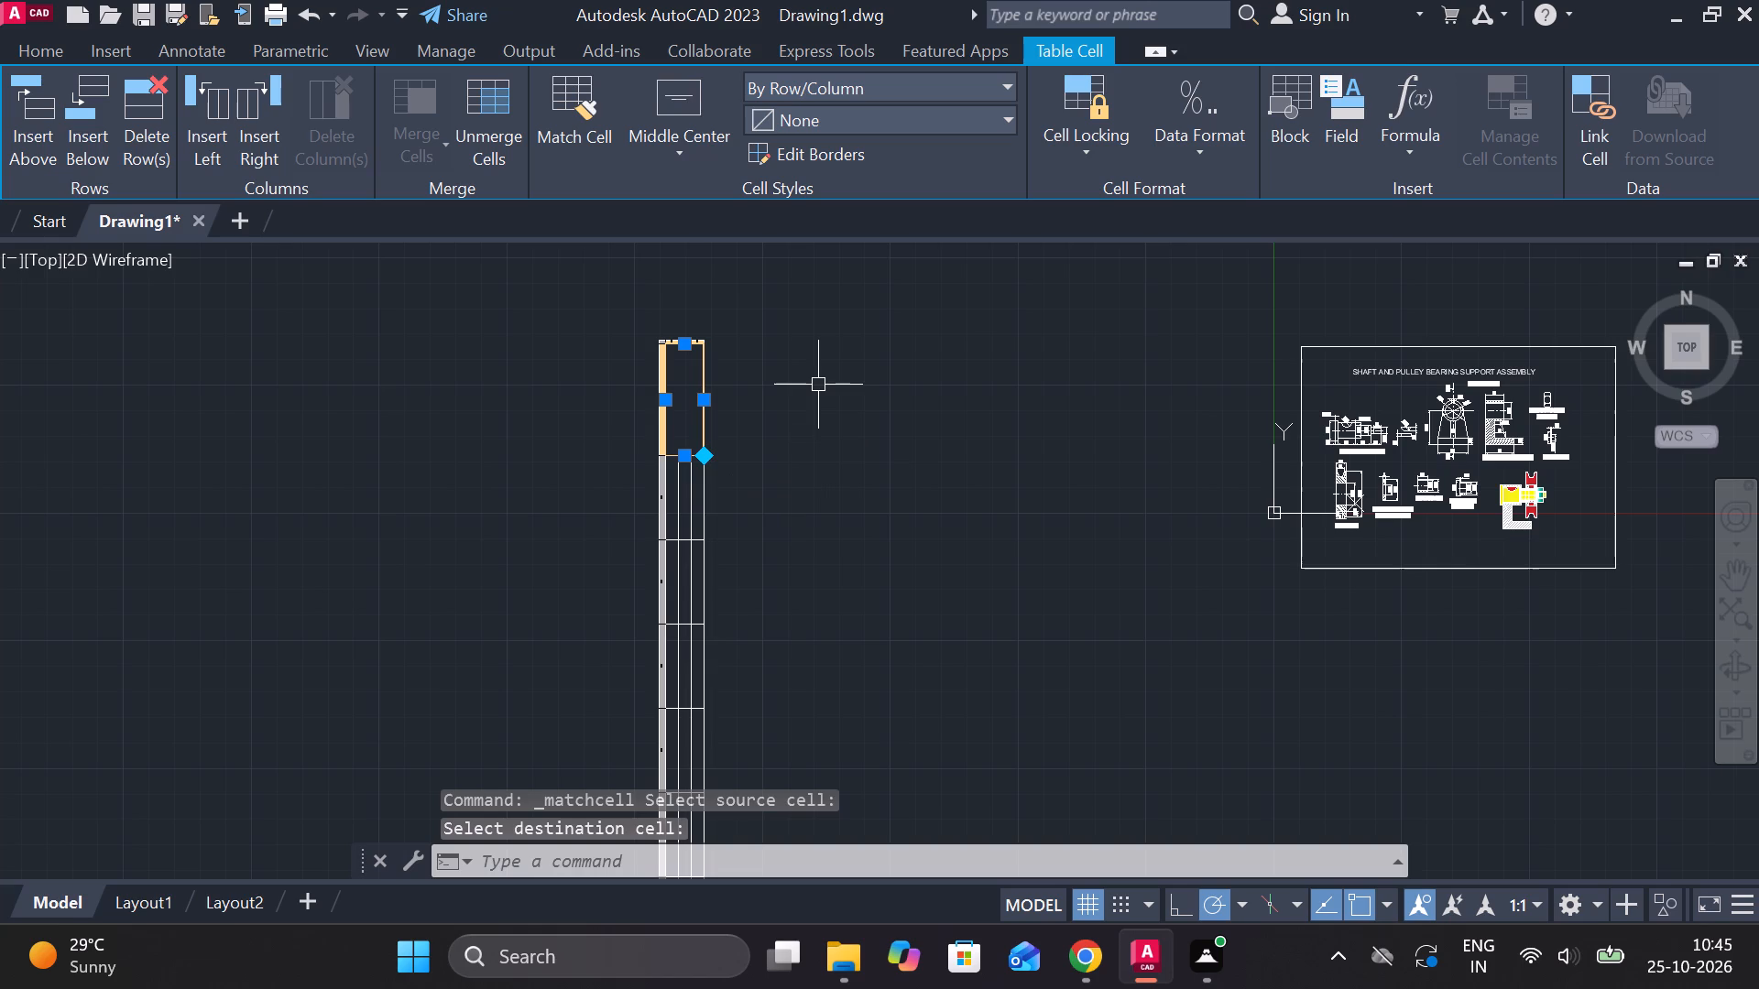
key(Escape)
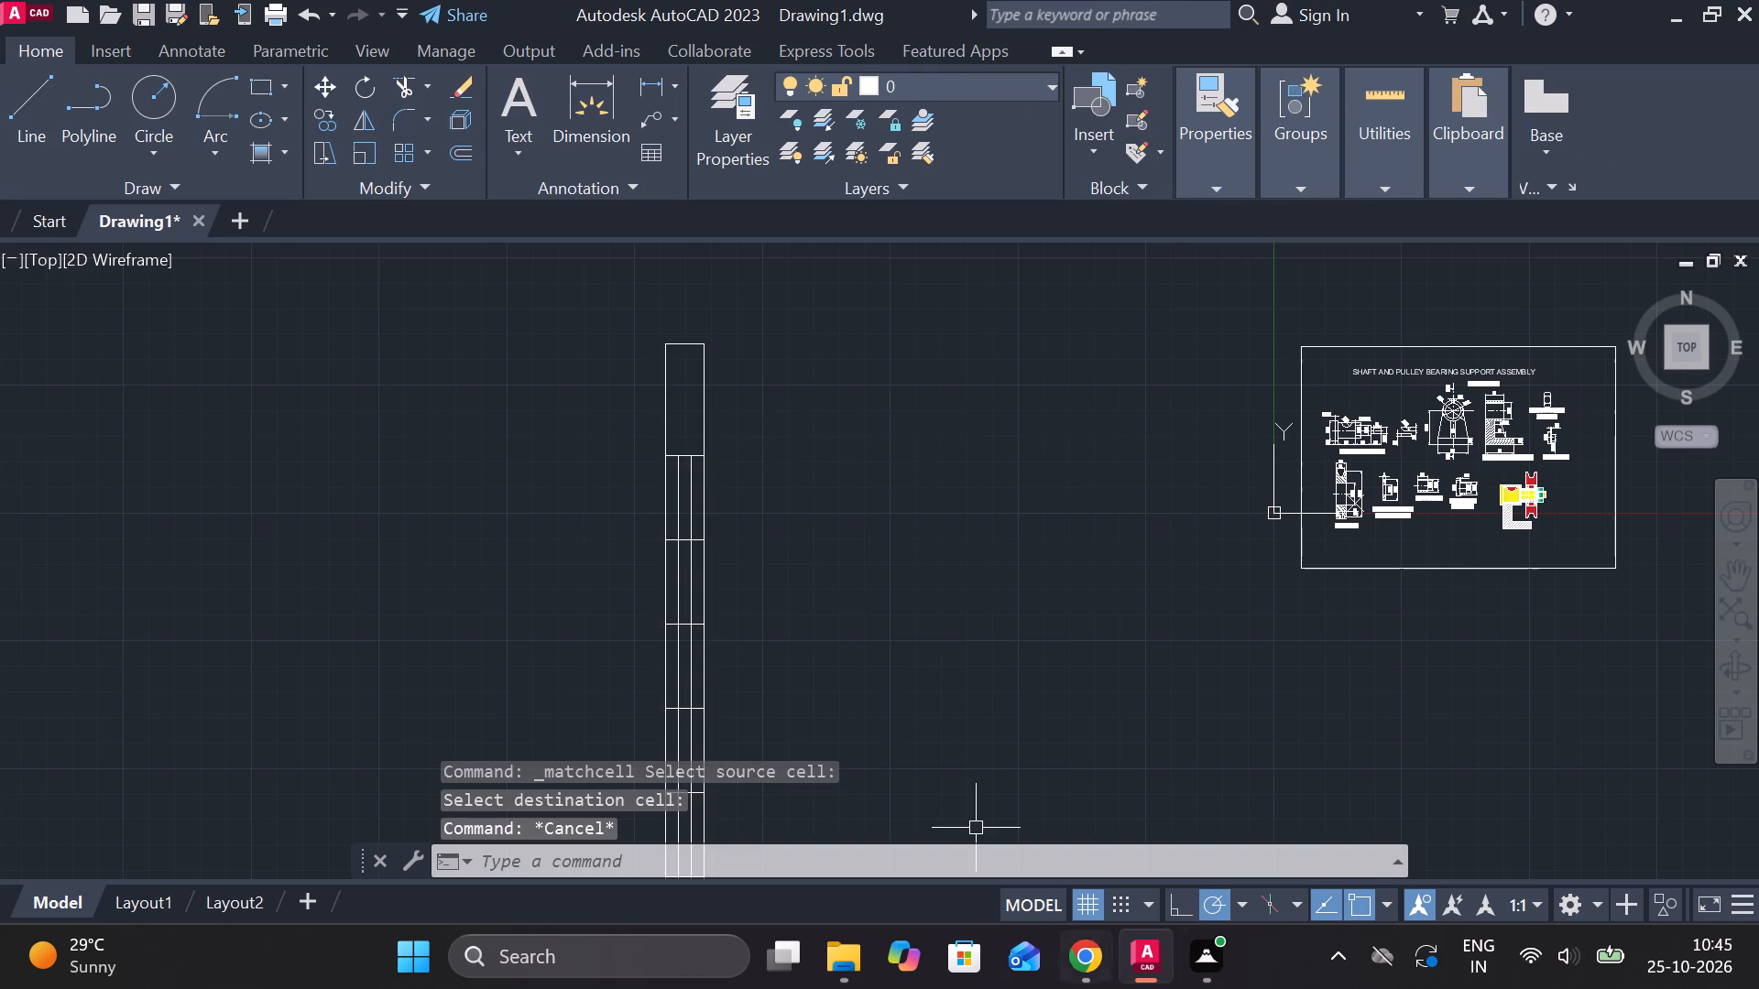
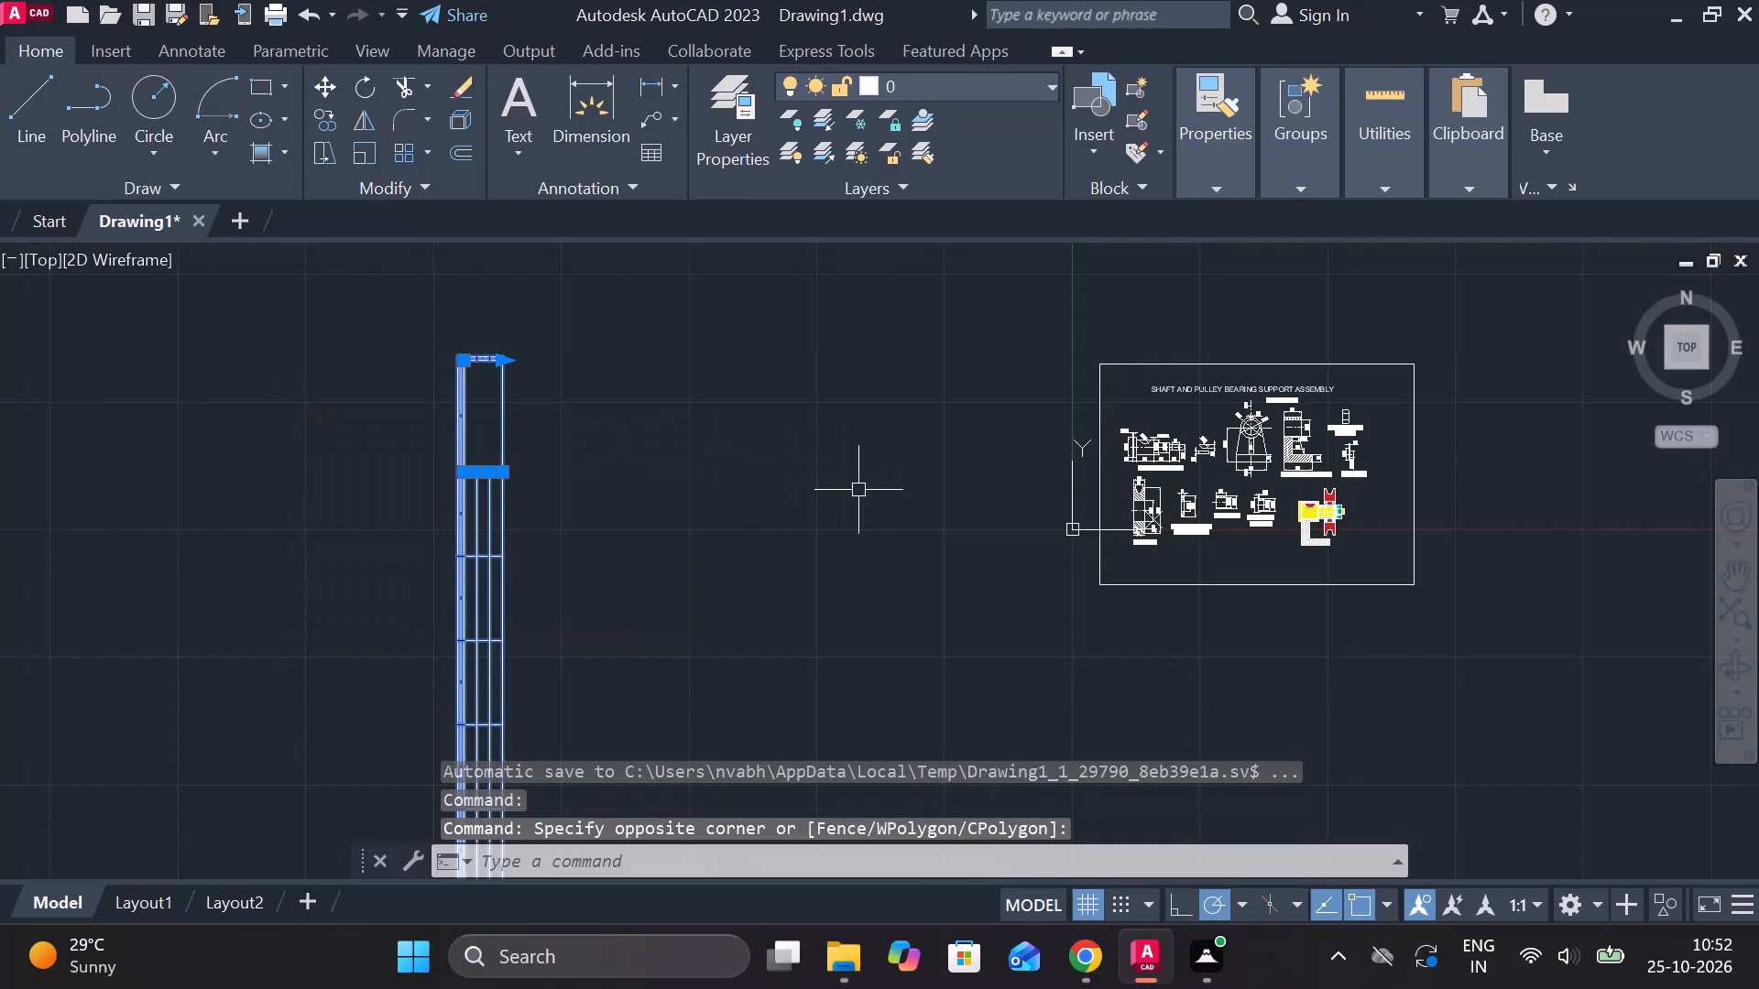
Erase the selected three-column table standing outside the sheet border.
key(e)
key(Return)
Draw a 190 by 65 rectangle with lines in the empty space just right of the sheet border.
scroll(1529, 527, up, 3)
middle_drag(1391, 556, 1223, 393)
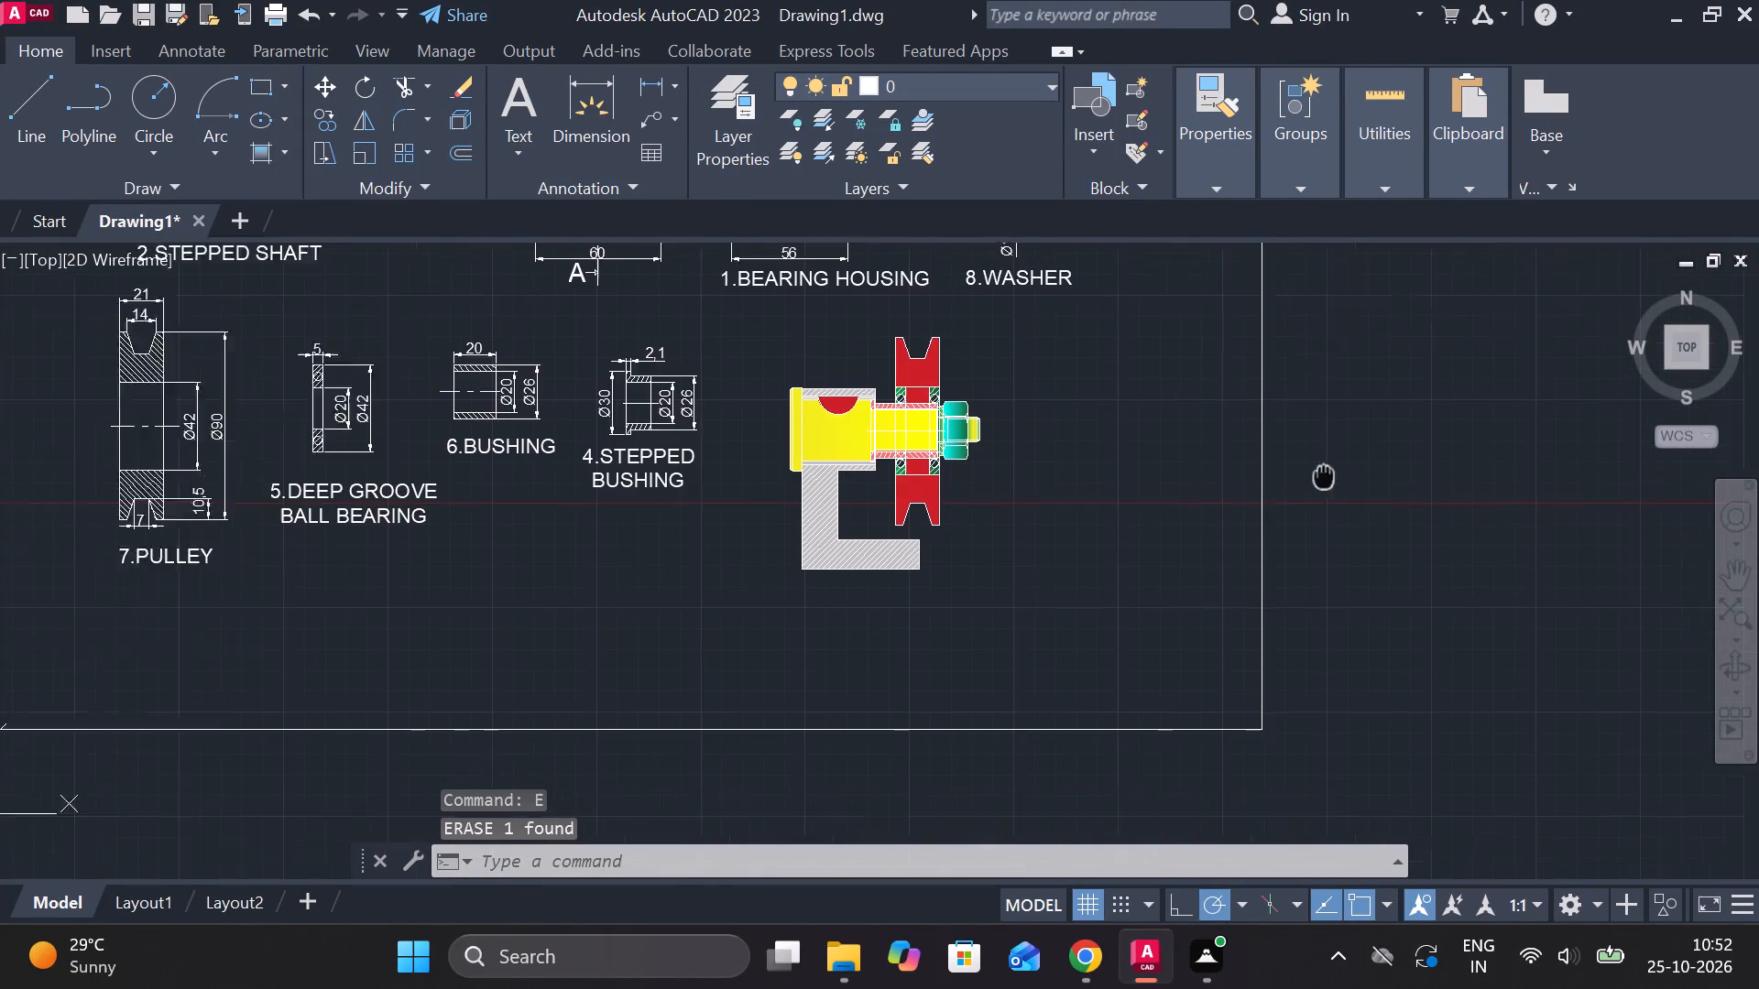
middle_drag(1223, 393, 1189, 364)
key(l)
key(Return)
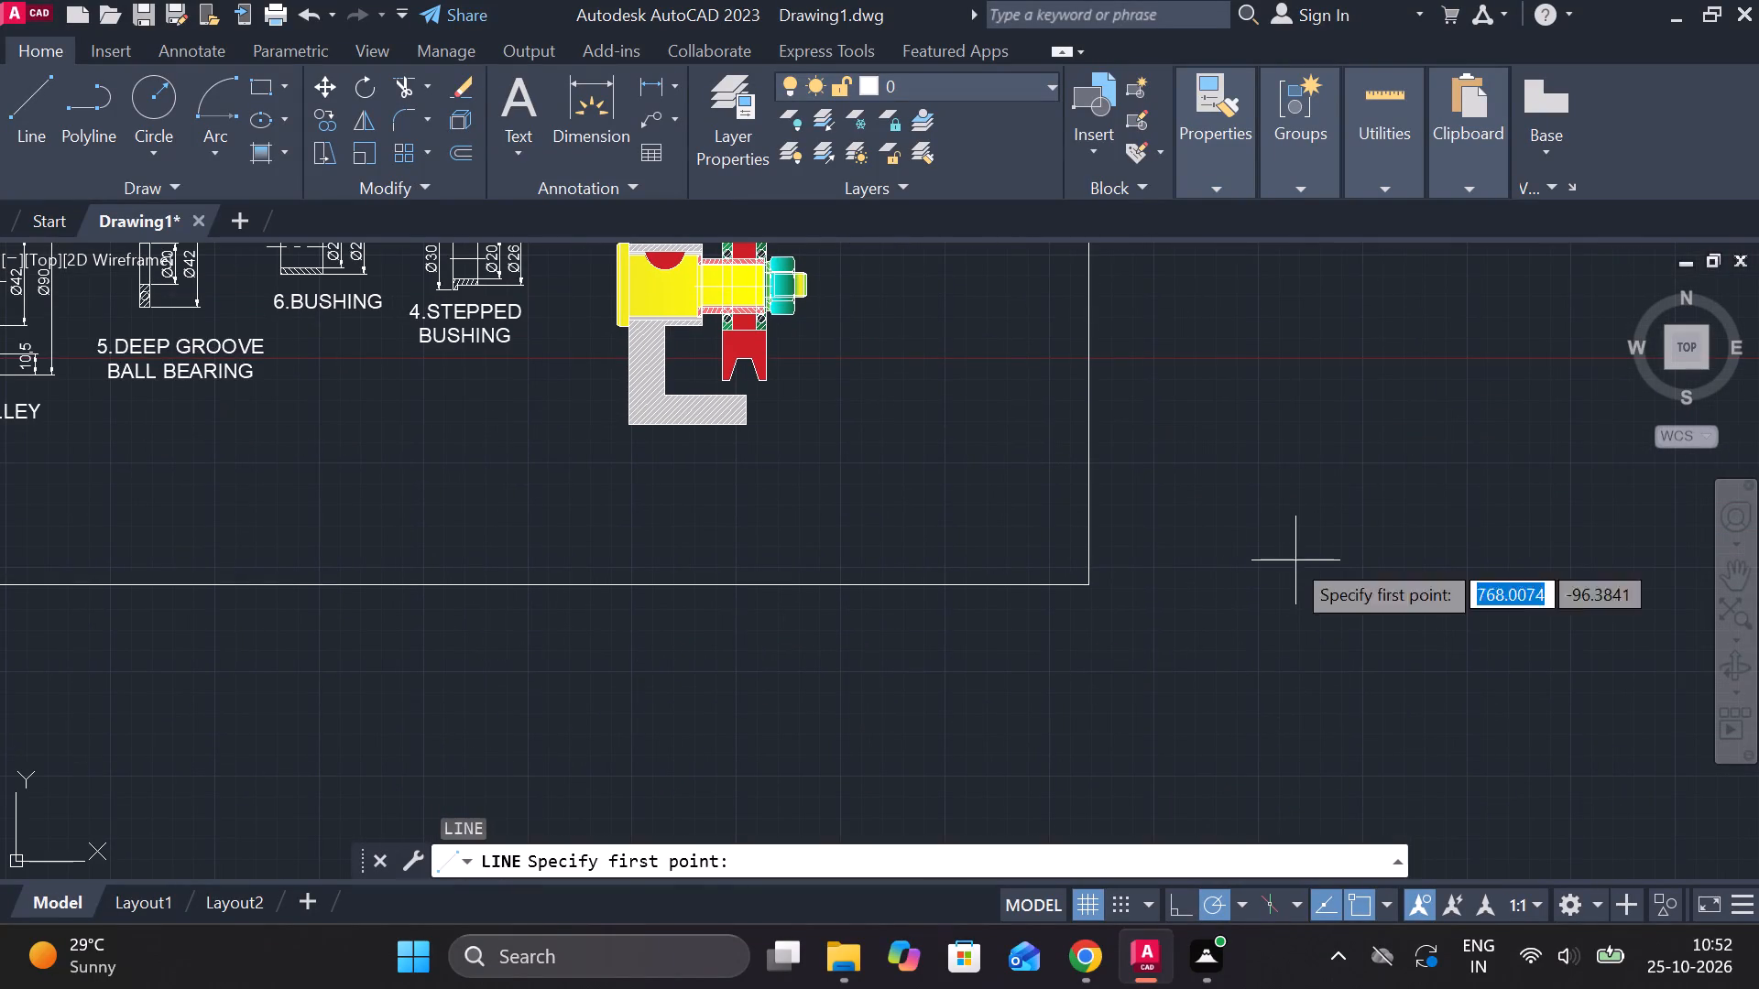
click(1188, 343)
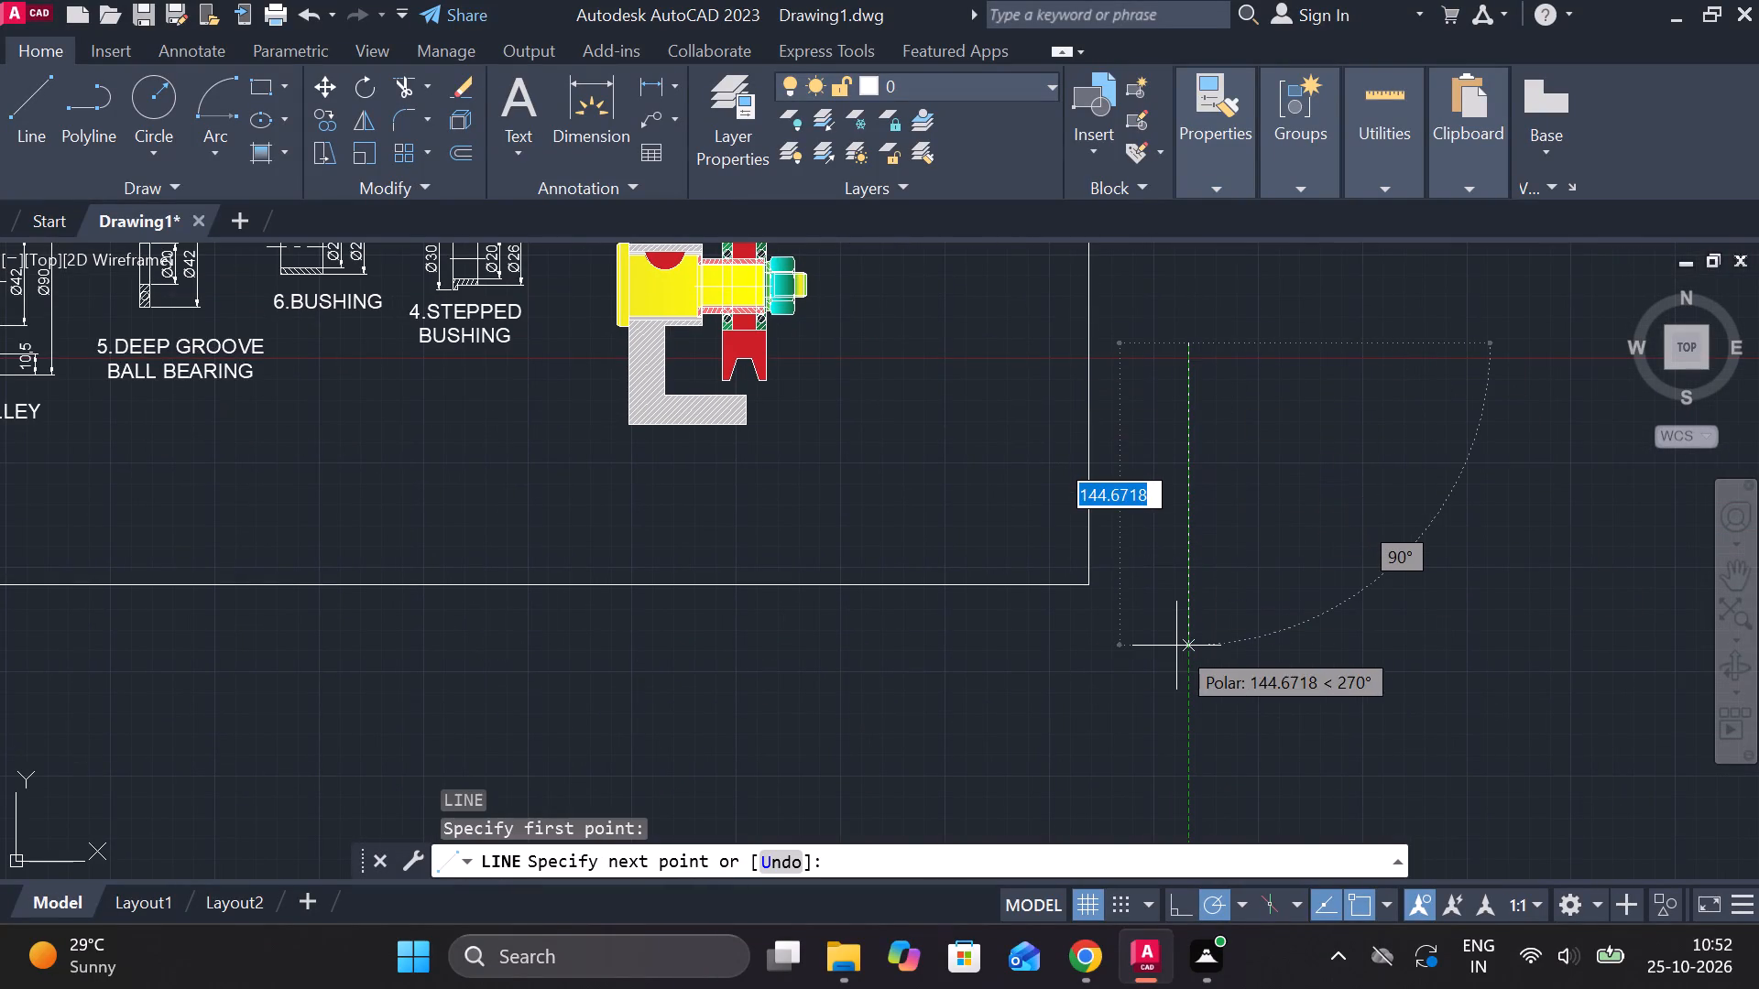
key(1)
key(BackSpace)
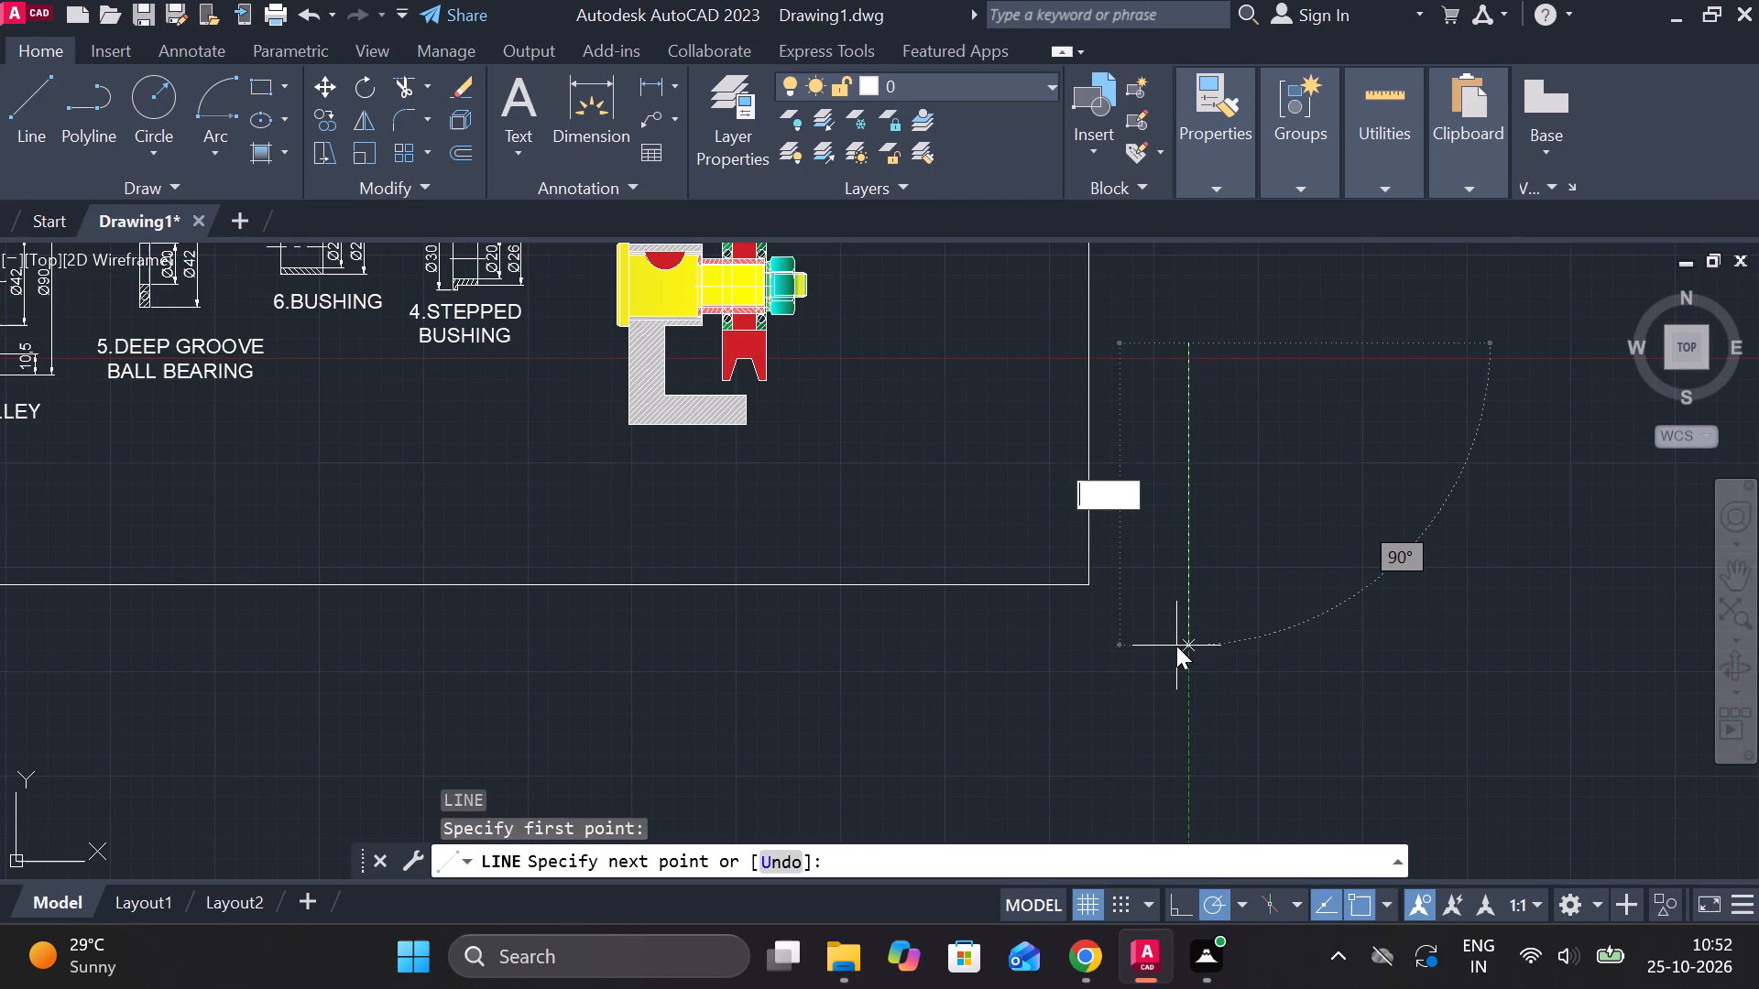
text(65)
key(Return)
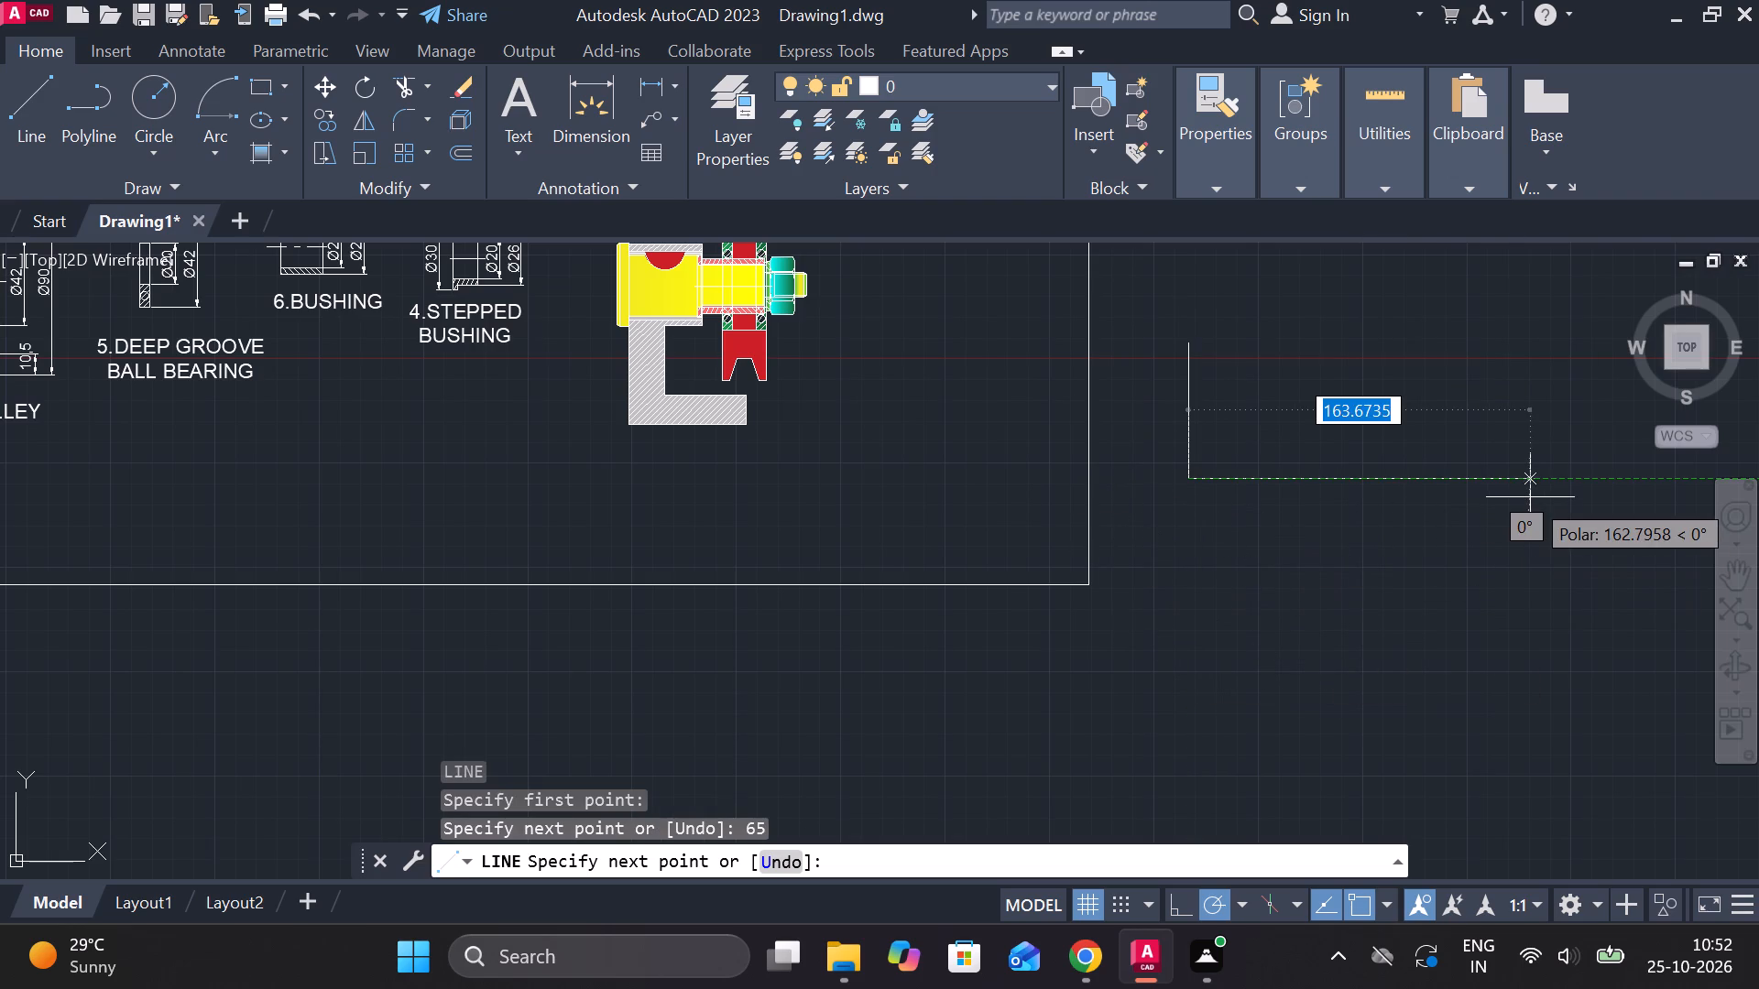
text(190)
key(Return)
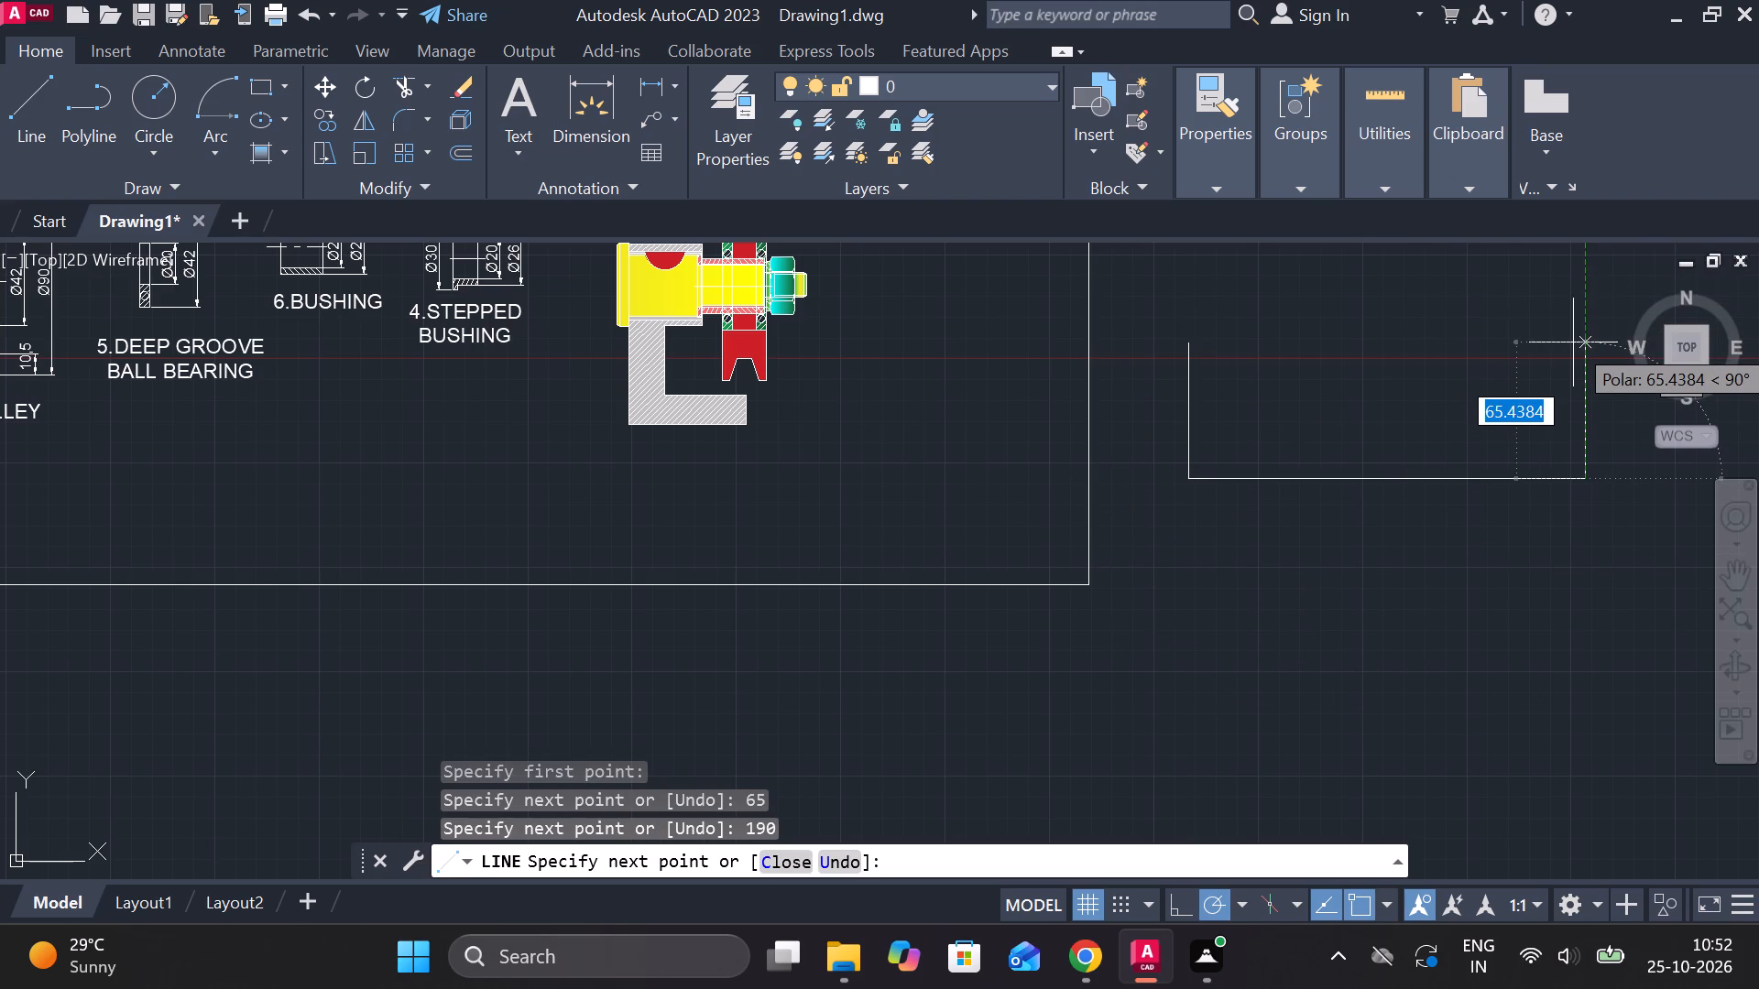
text(65)
key(Return)
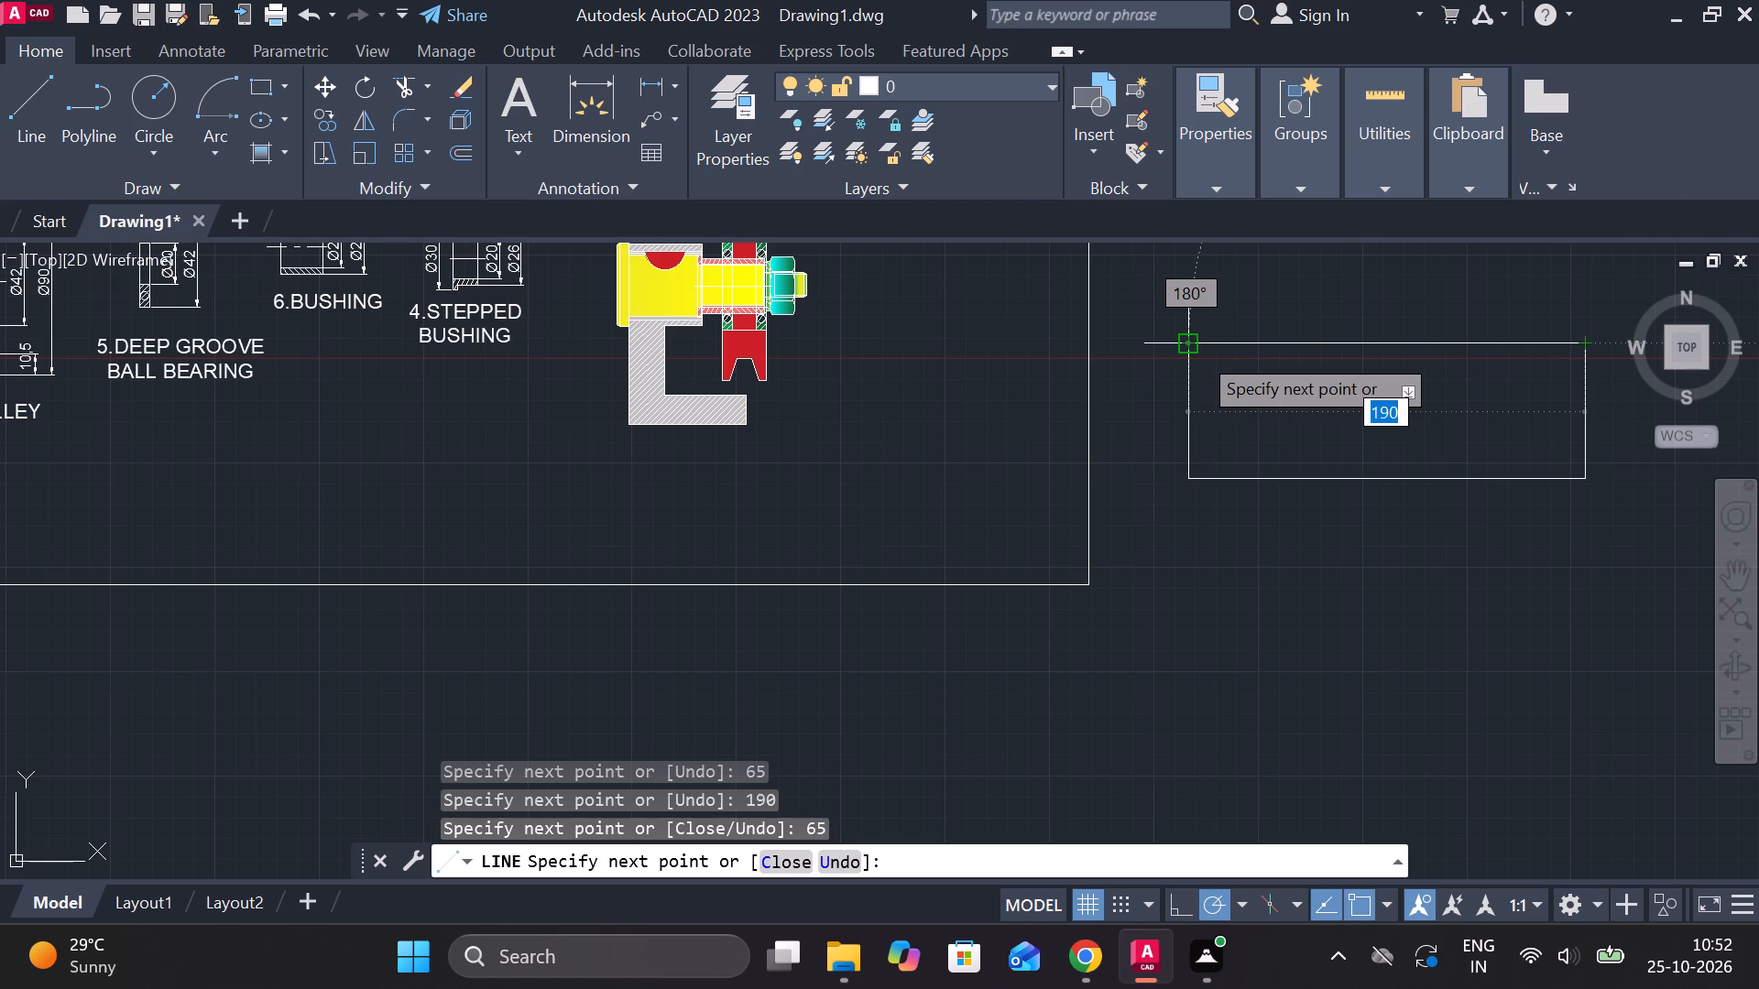
click(1197, 352)
key(Escape)
Offset the rectangle's right edge inward three times at 25 spacing to form three narrow columns.
scroll(1328, 403, down, 2)
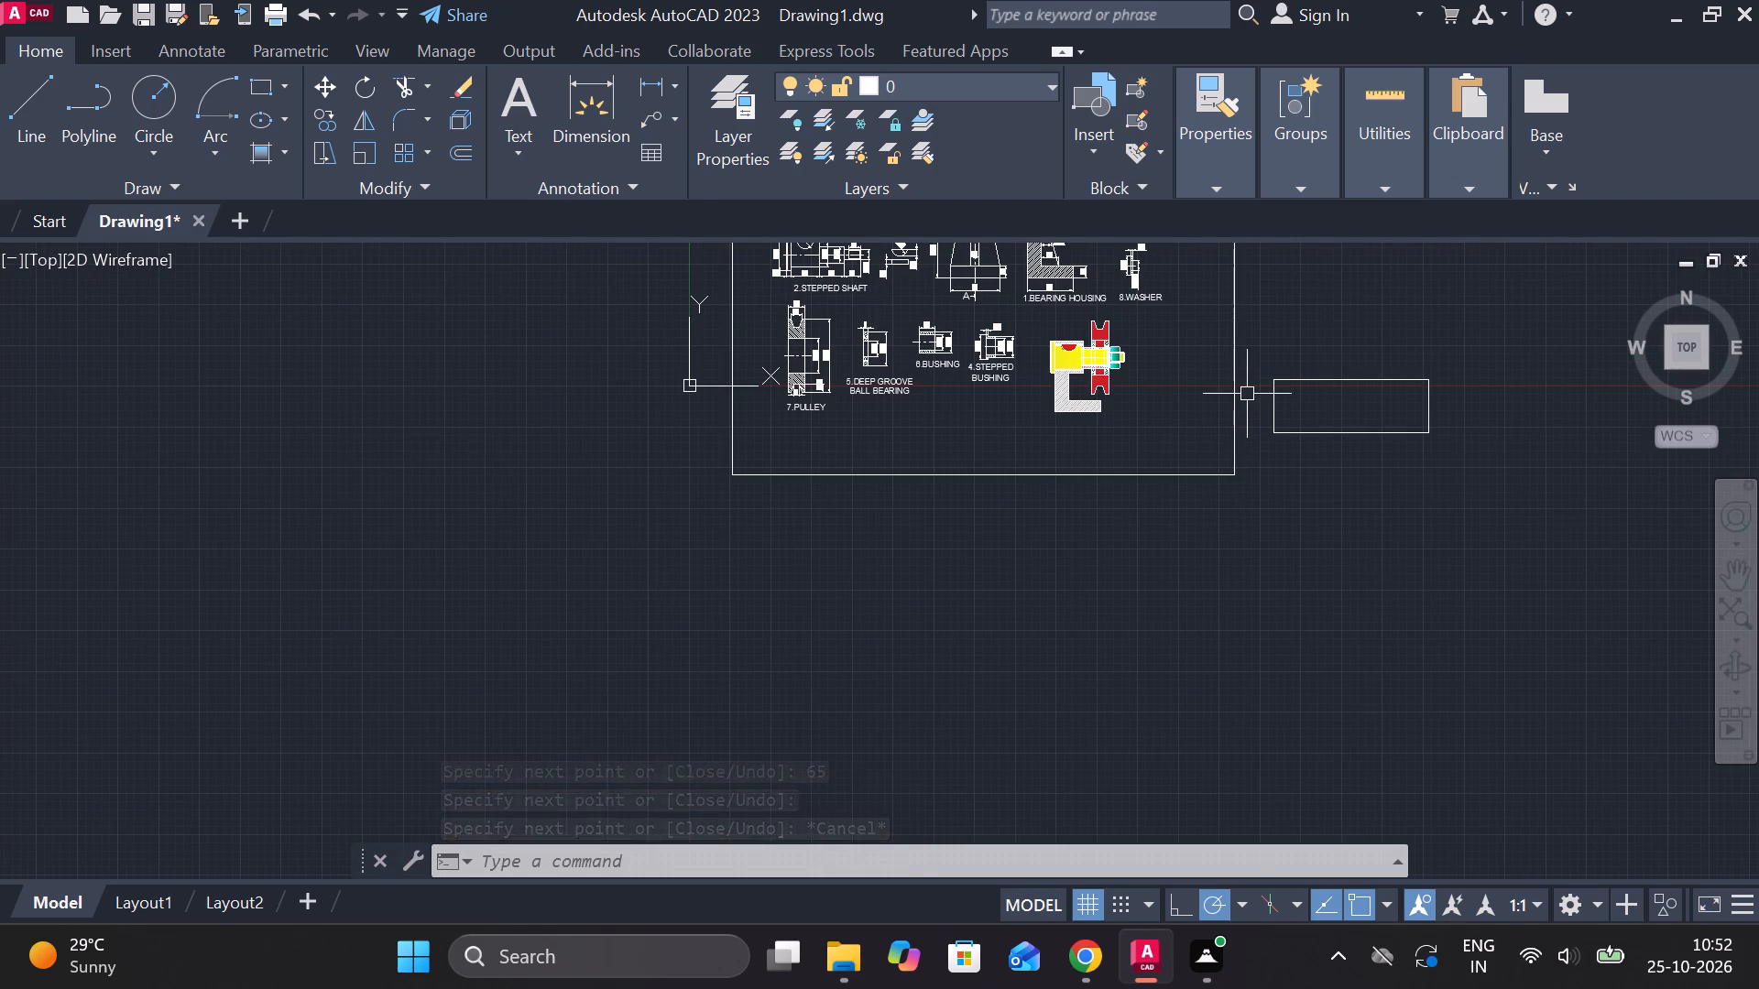
scroll(1454, 352, up, 2)
scroll(1254, 469, up, 1)
middle_click(1254, 469)
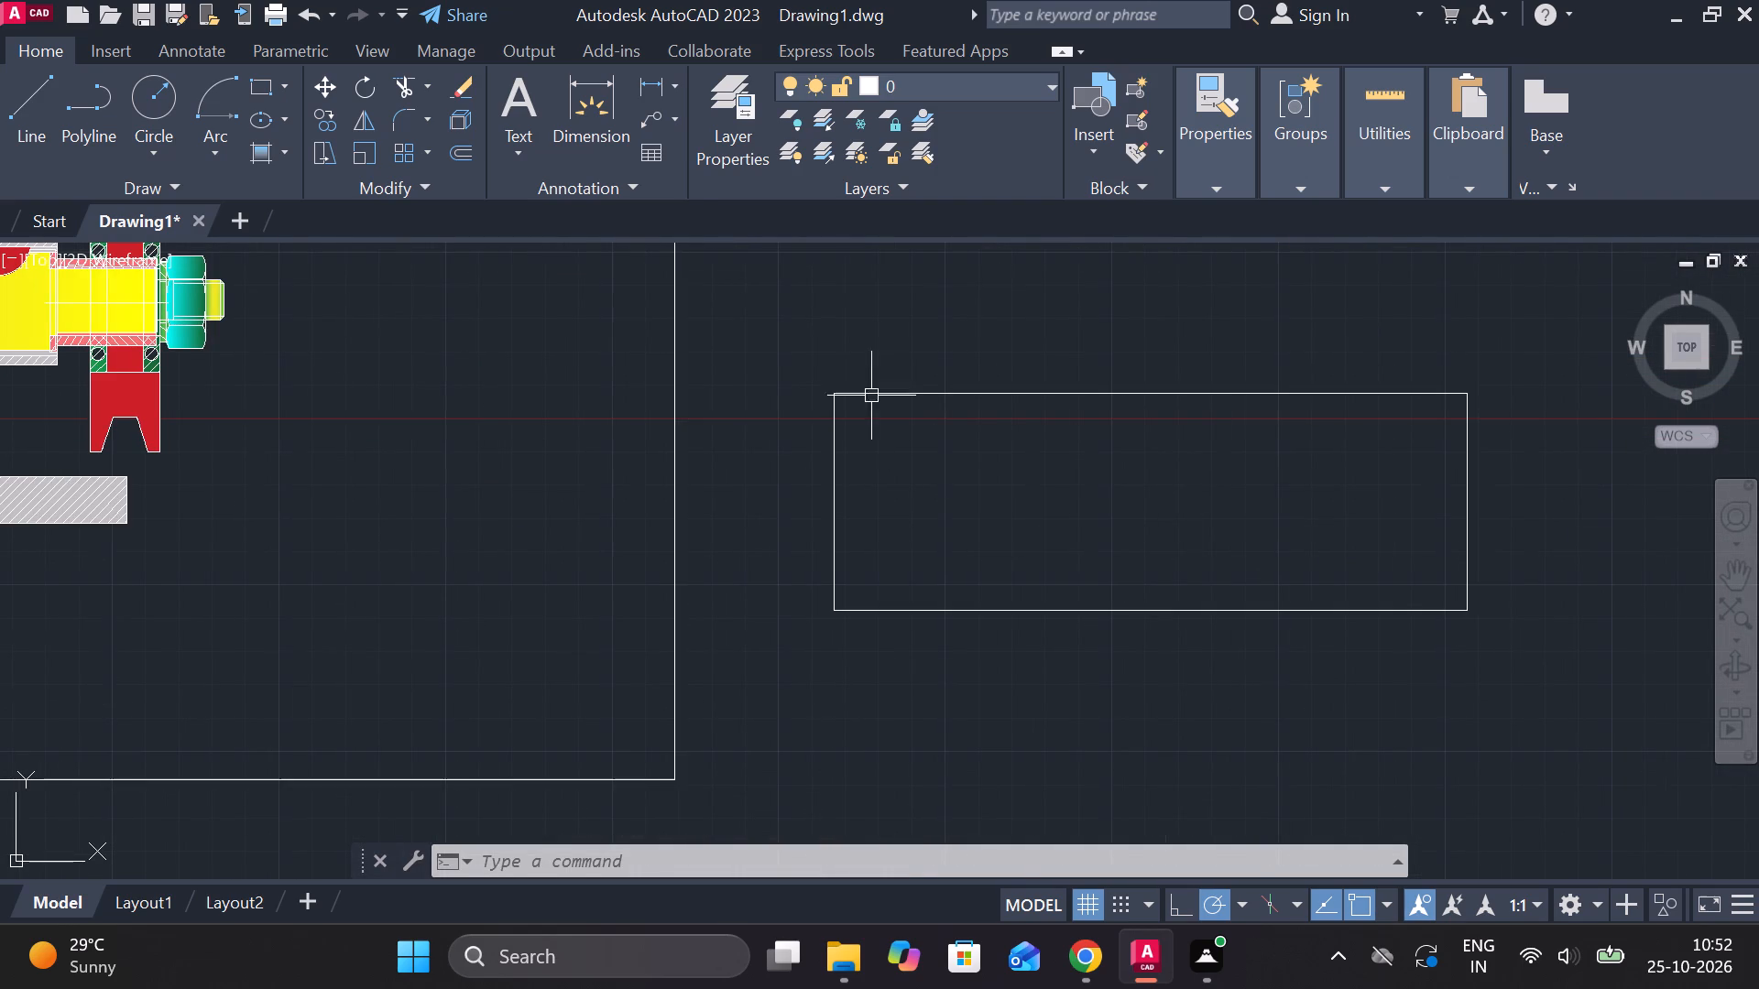
key(o)
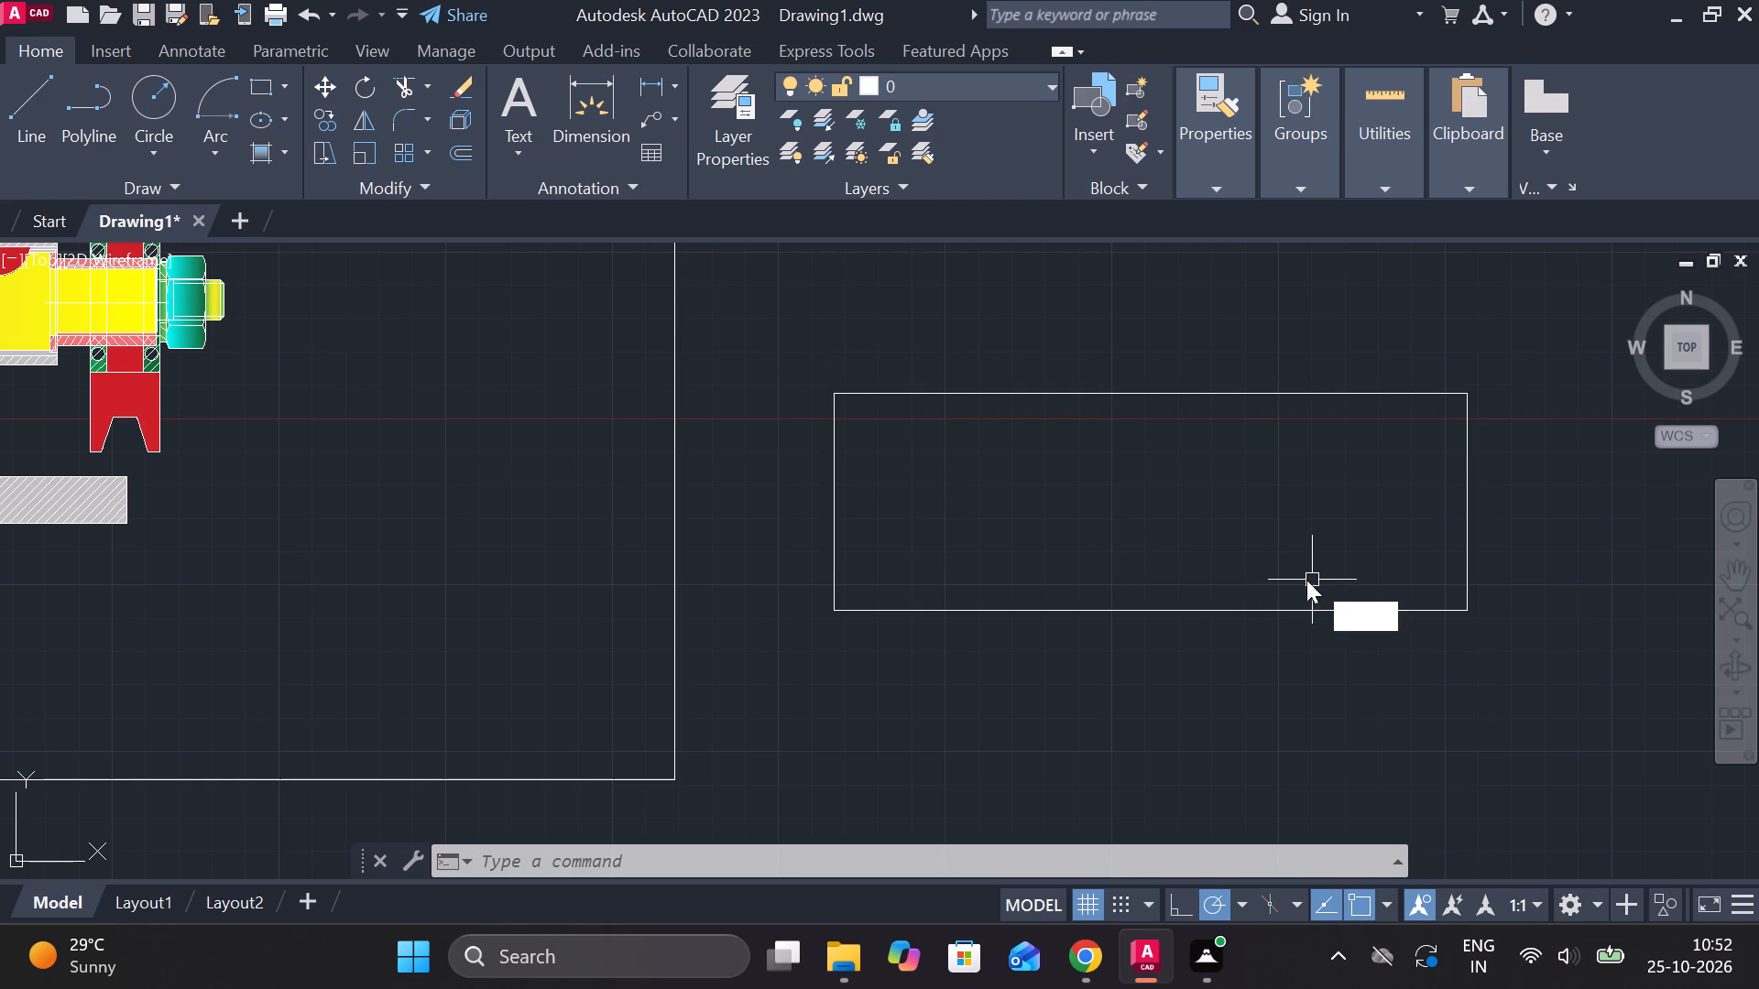
key(Return)
key(Return)
click(1463, 485)
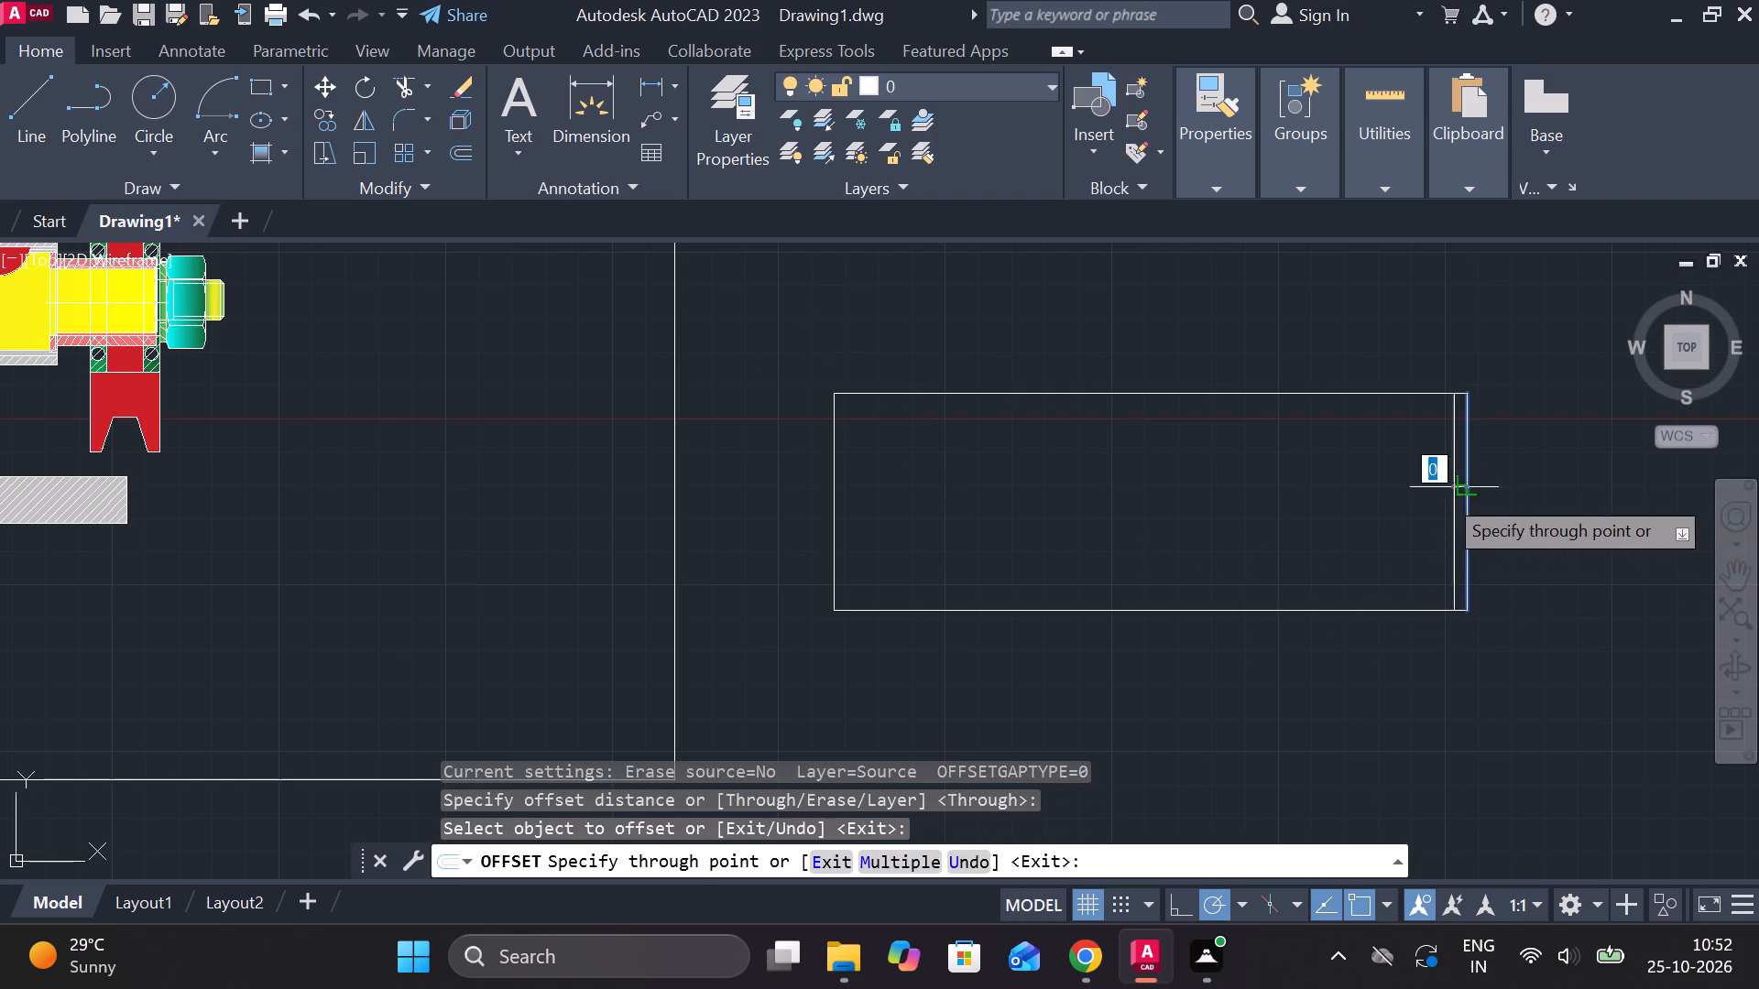
text(25)
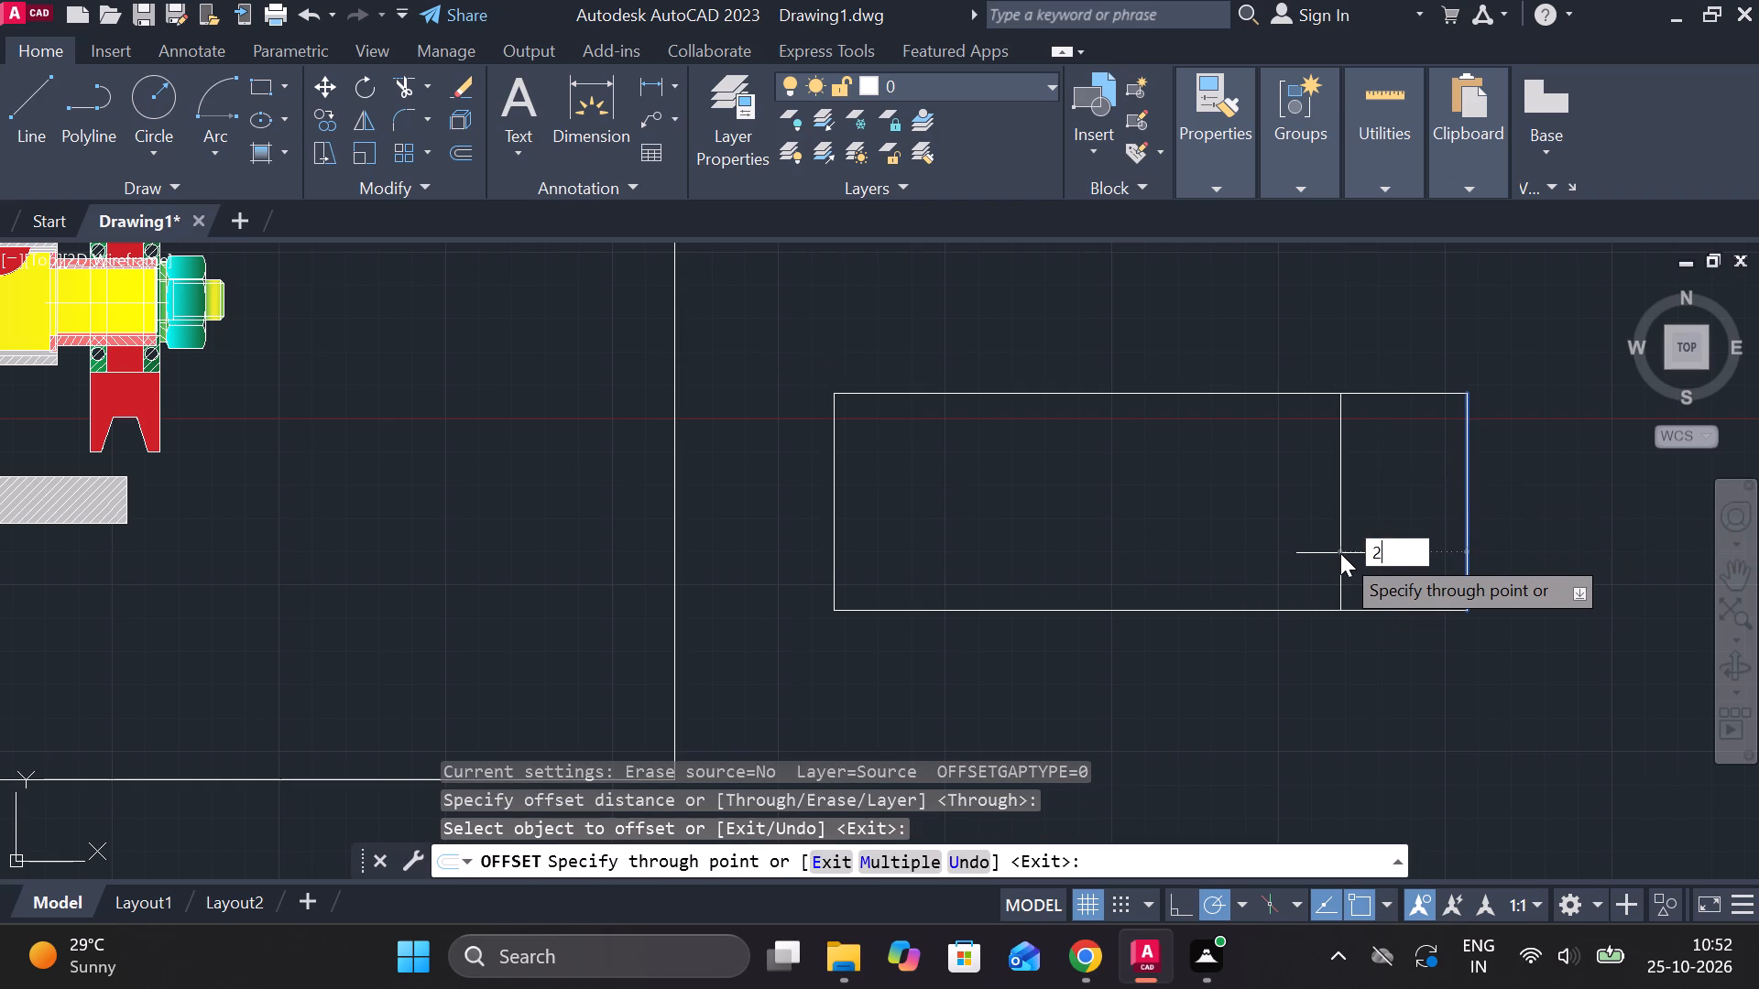
key(space)
click(1386, 519)
text(25)
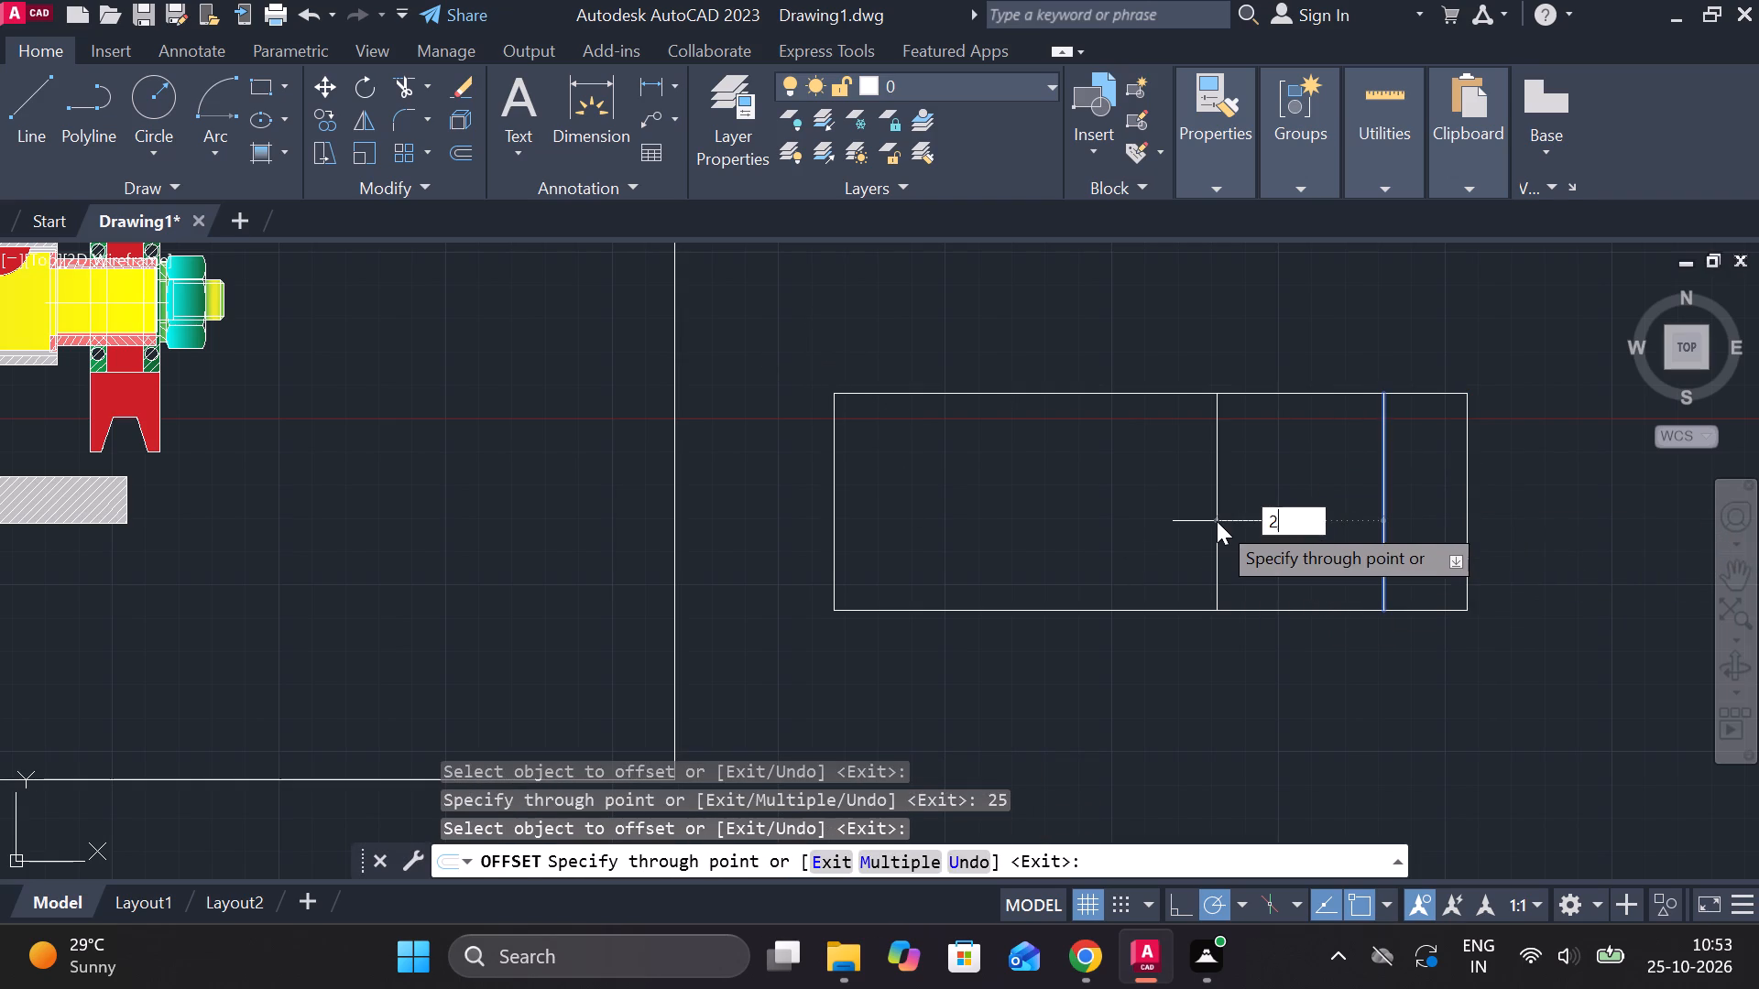
key(space)
click(1300, 472)
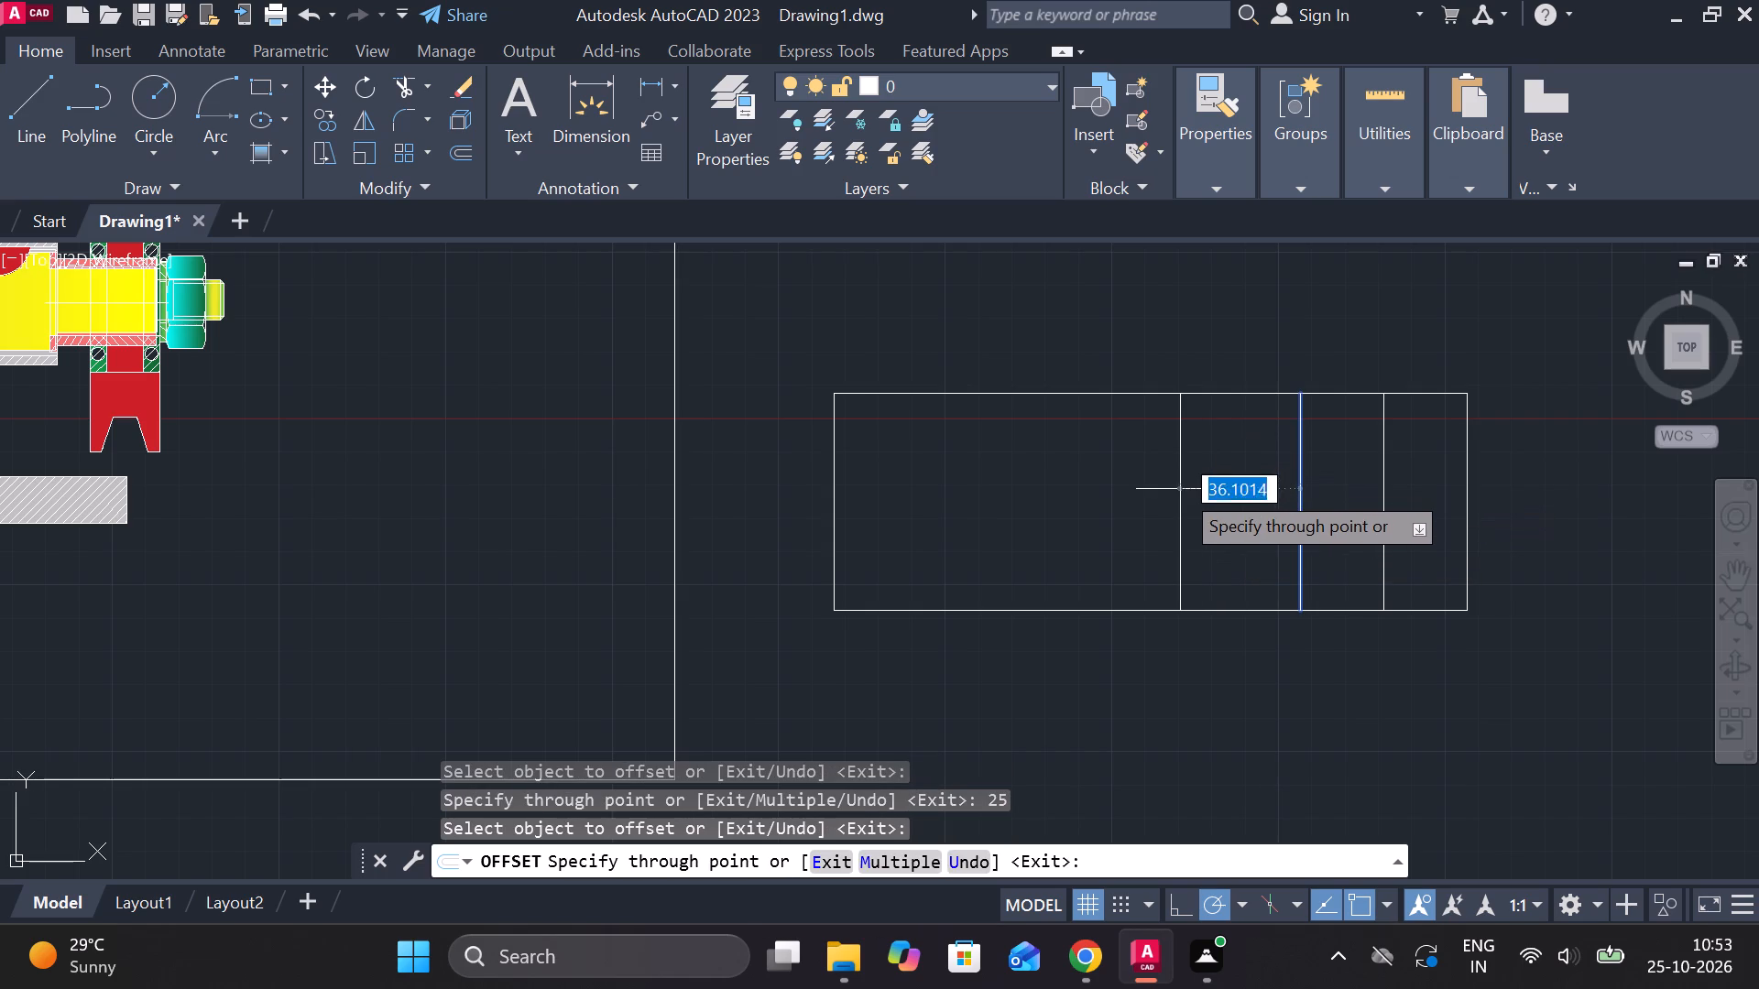
text(25)
key(space)
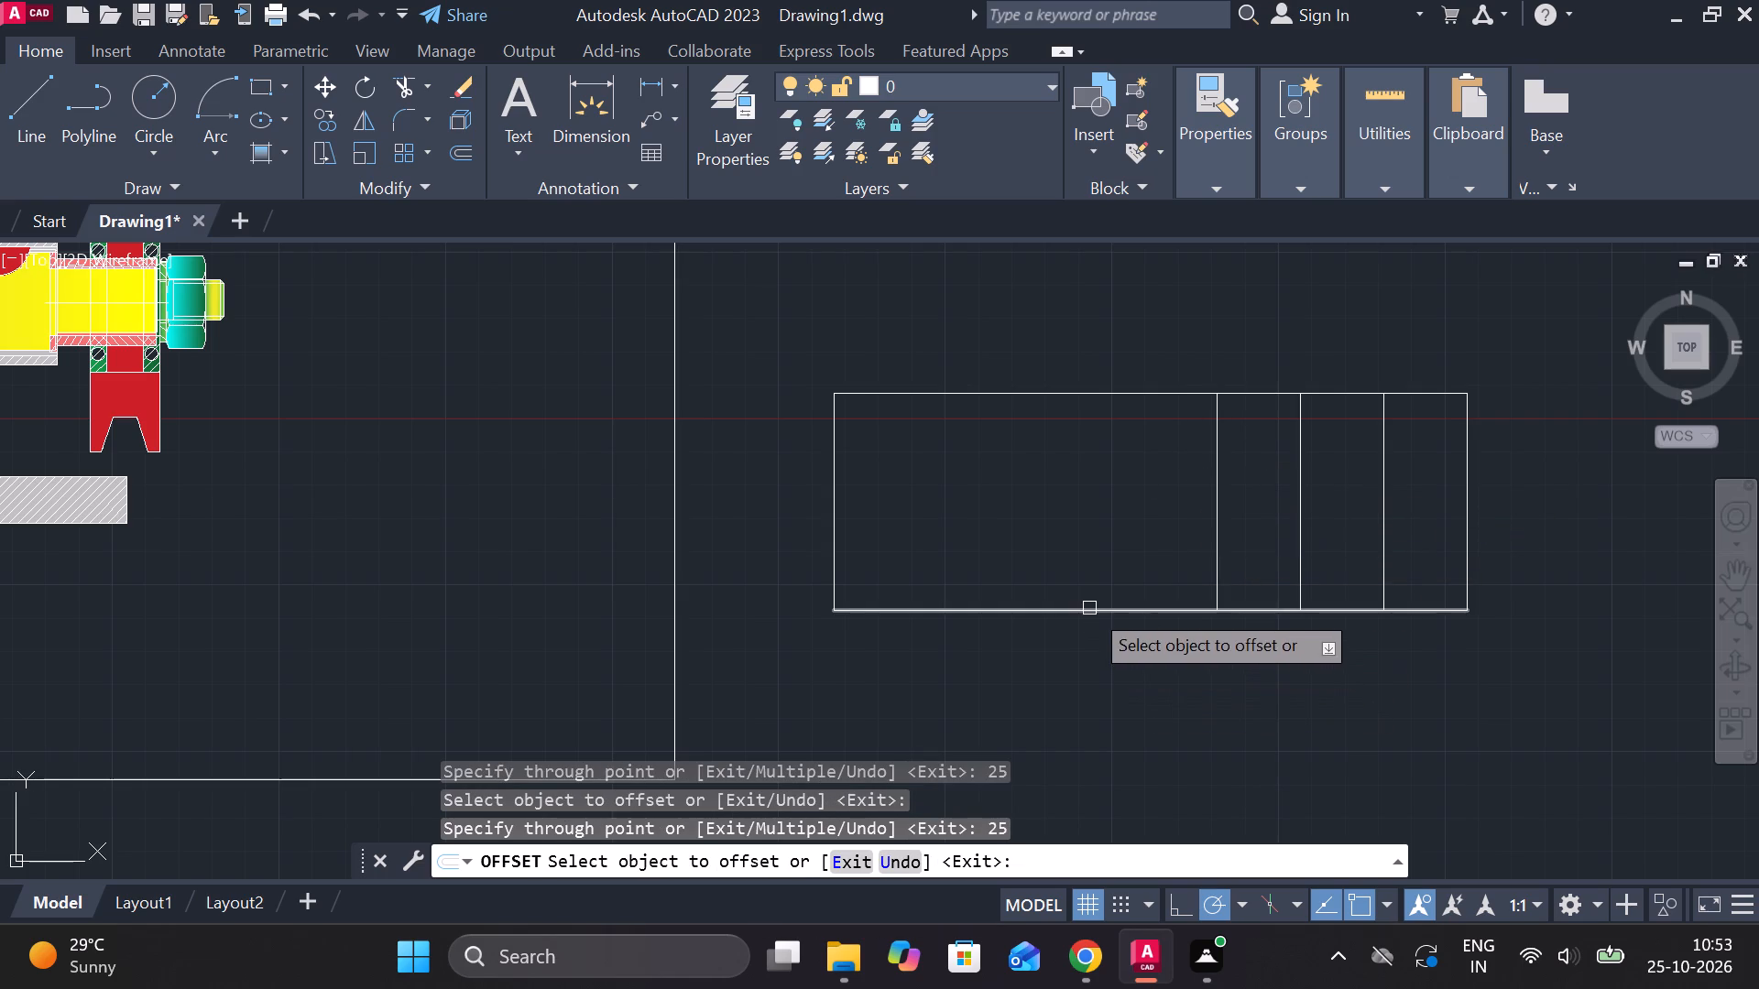
Offset the rectangle's bottom edge 20 upward and its left edge 25 inward.
click(1089, 608)
text(20)
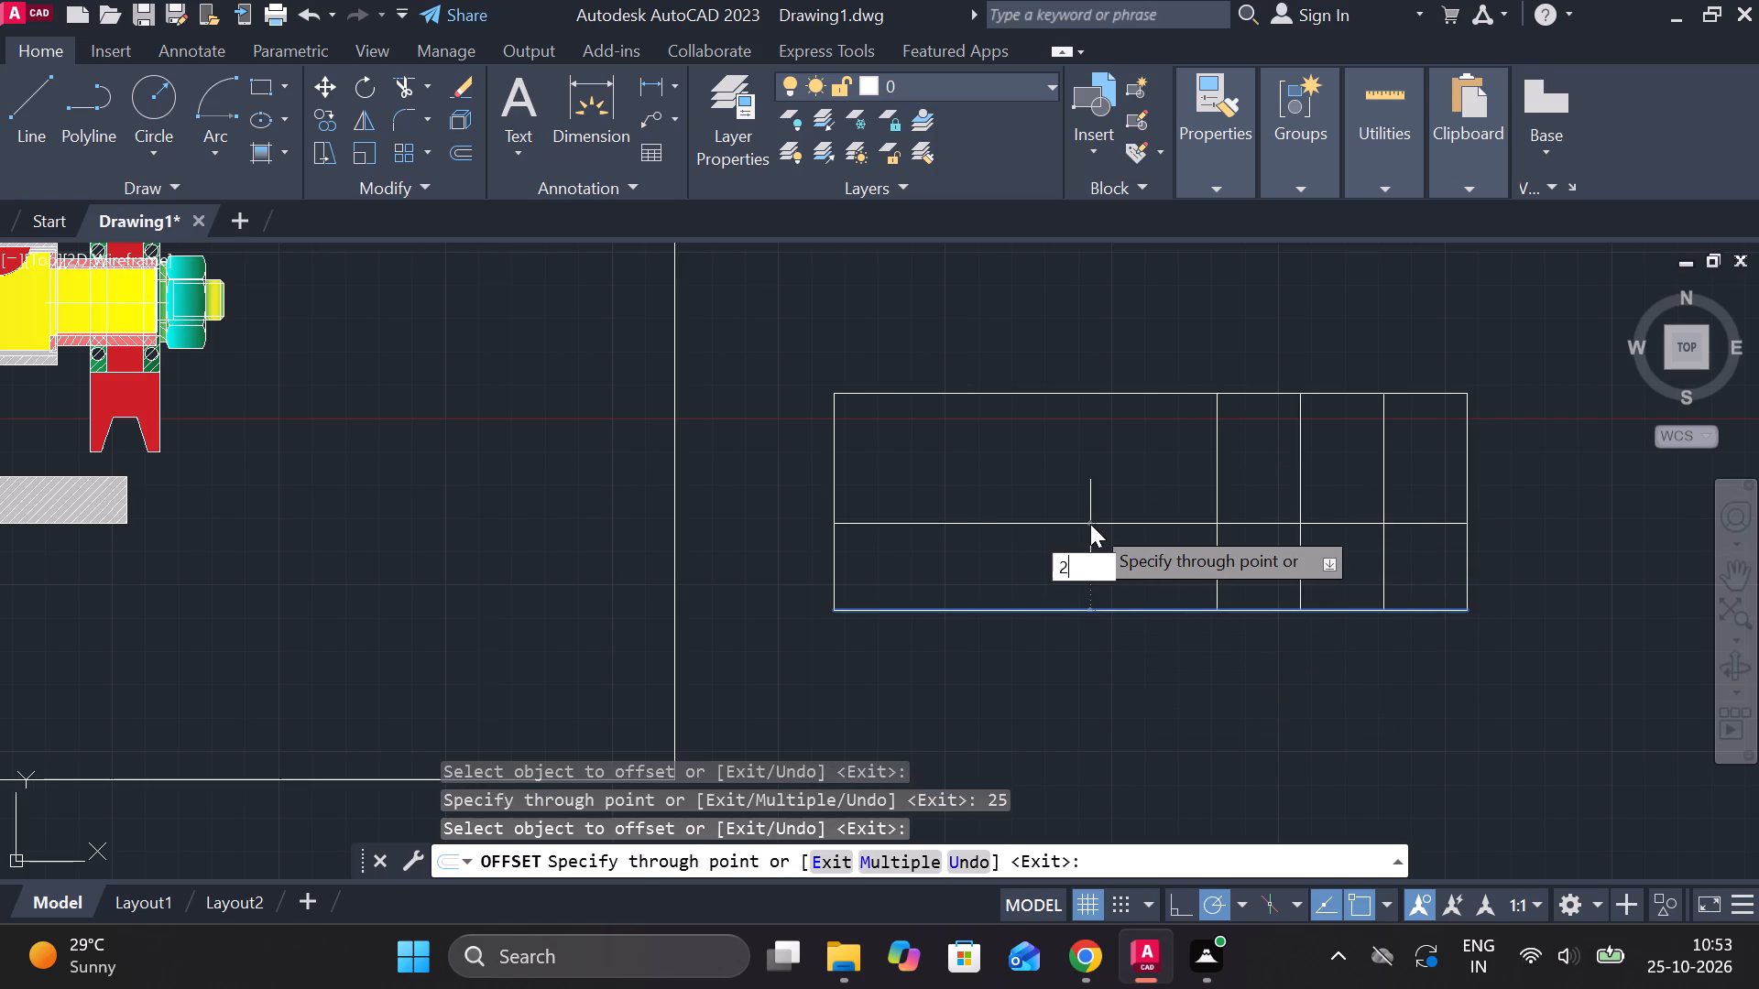
key(Return)
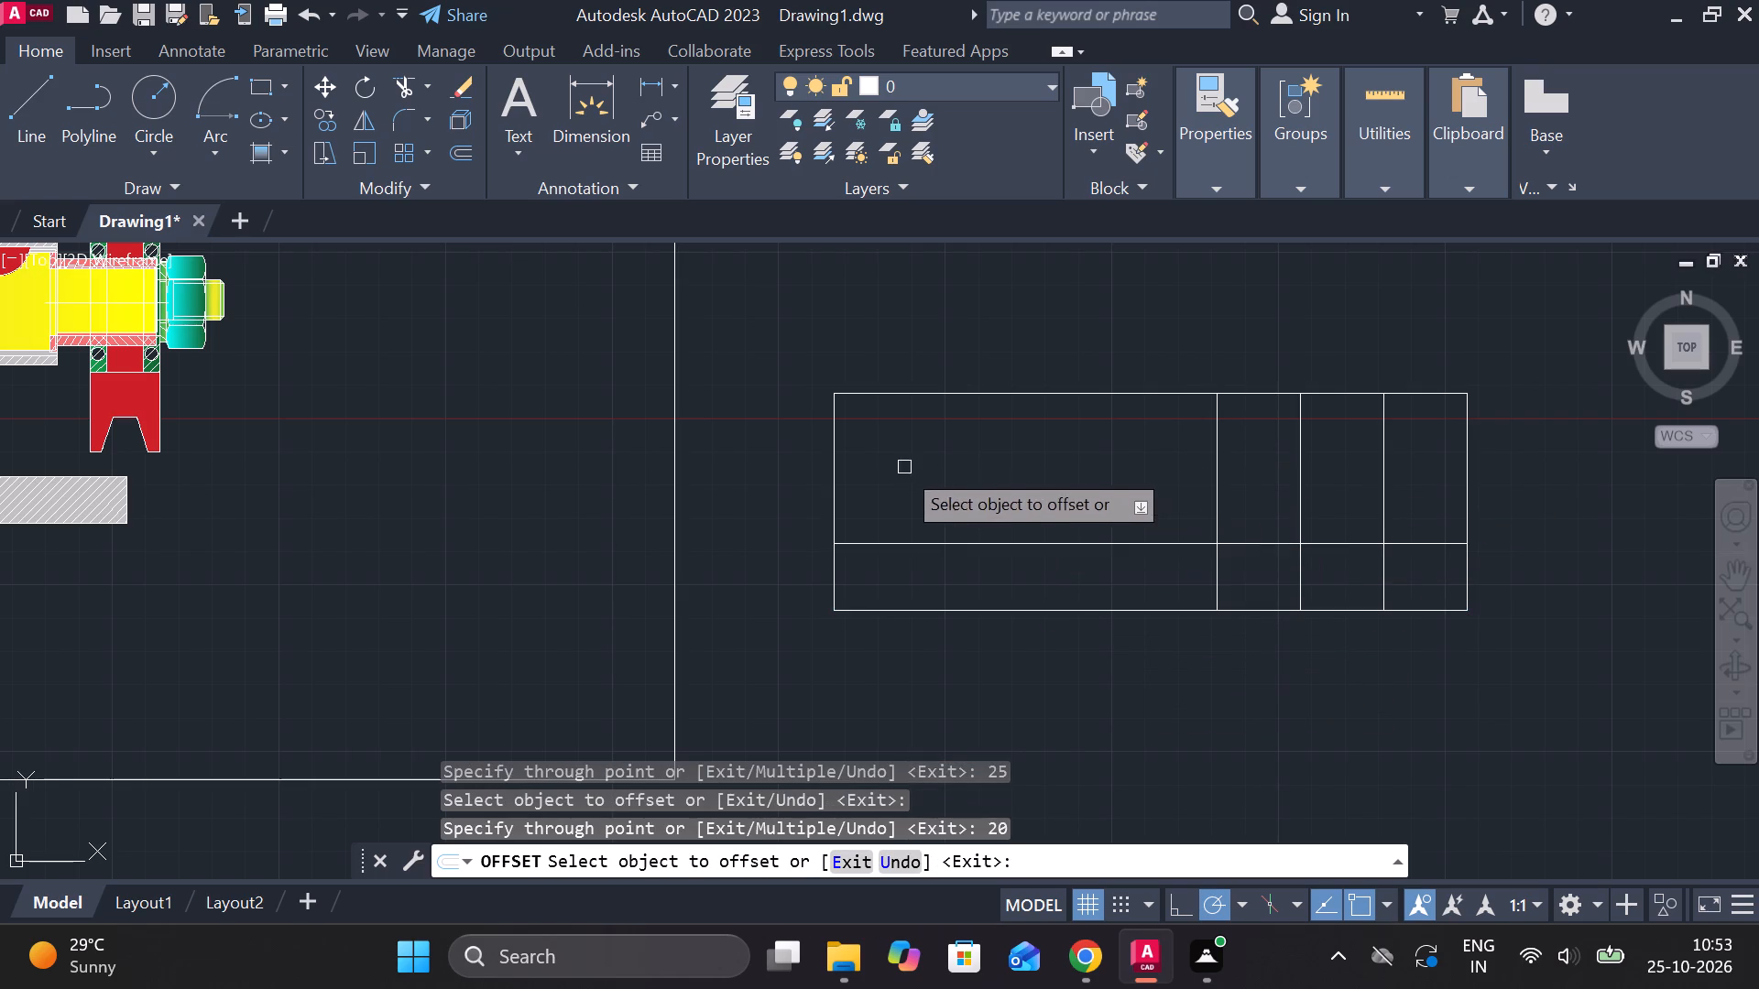
click(834, 429)
text(25)
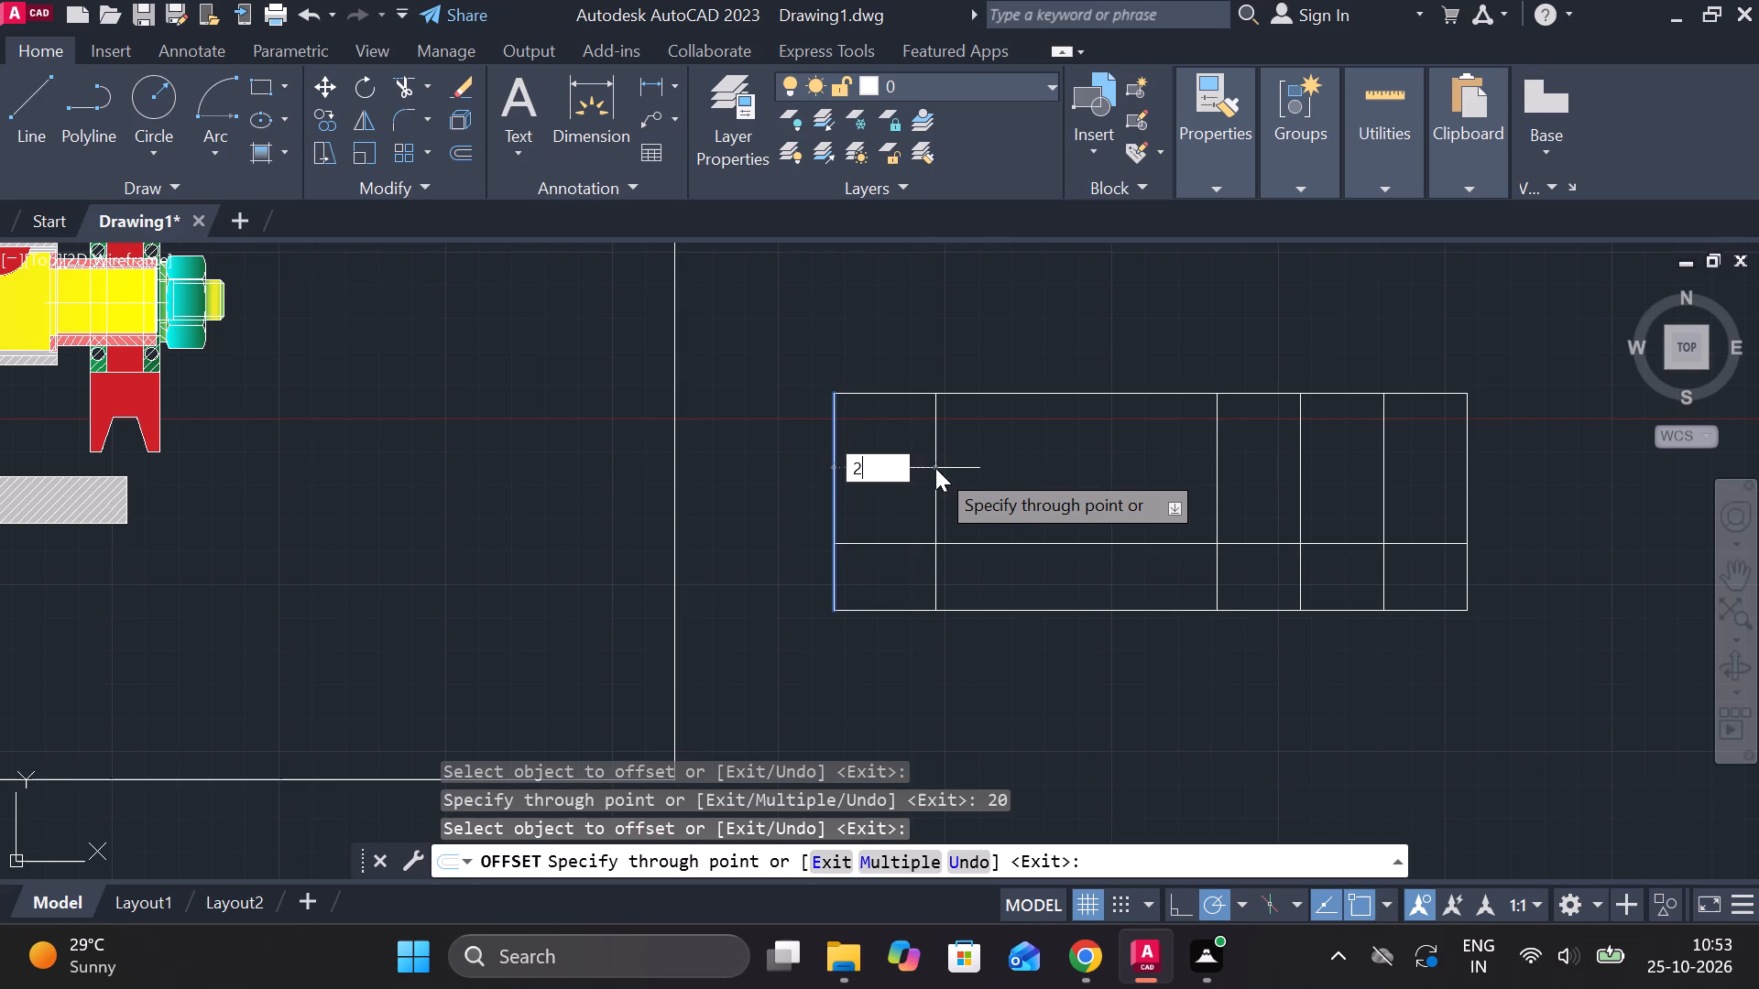
key(space)
key(Escape)
Trim the horizontal row line where it crosses the wide middle column.
text(TR)
key(space)
click(1176, 541)
middle_drag(1176, 541, 1118, 560)
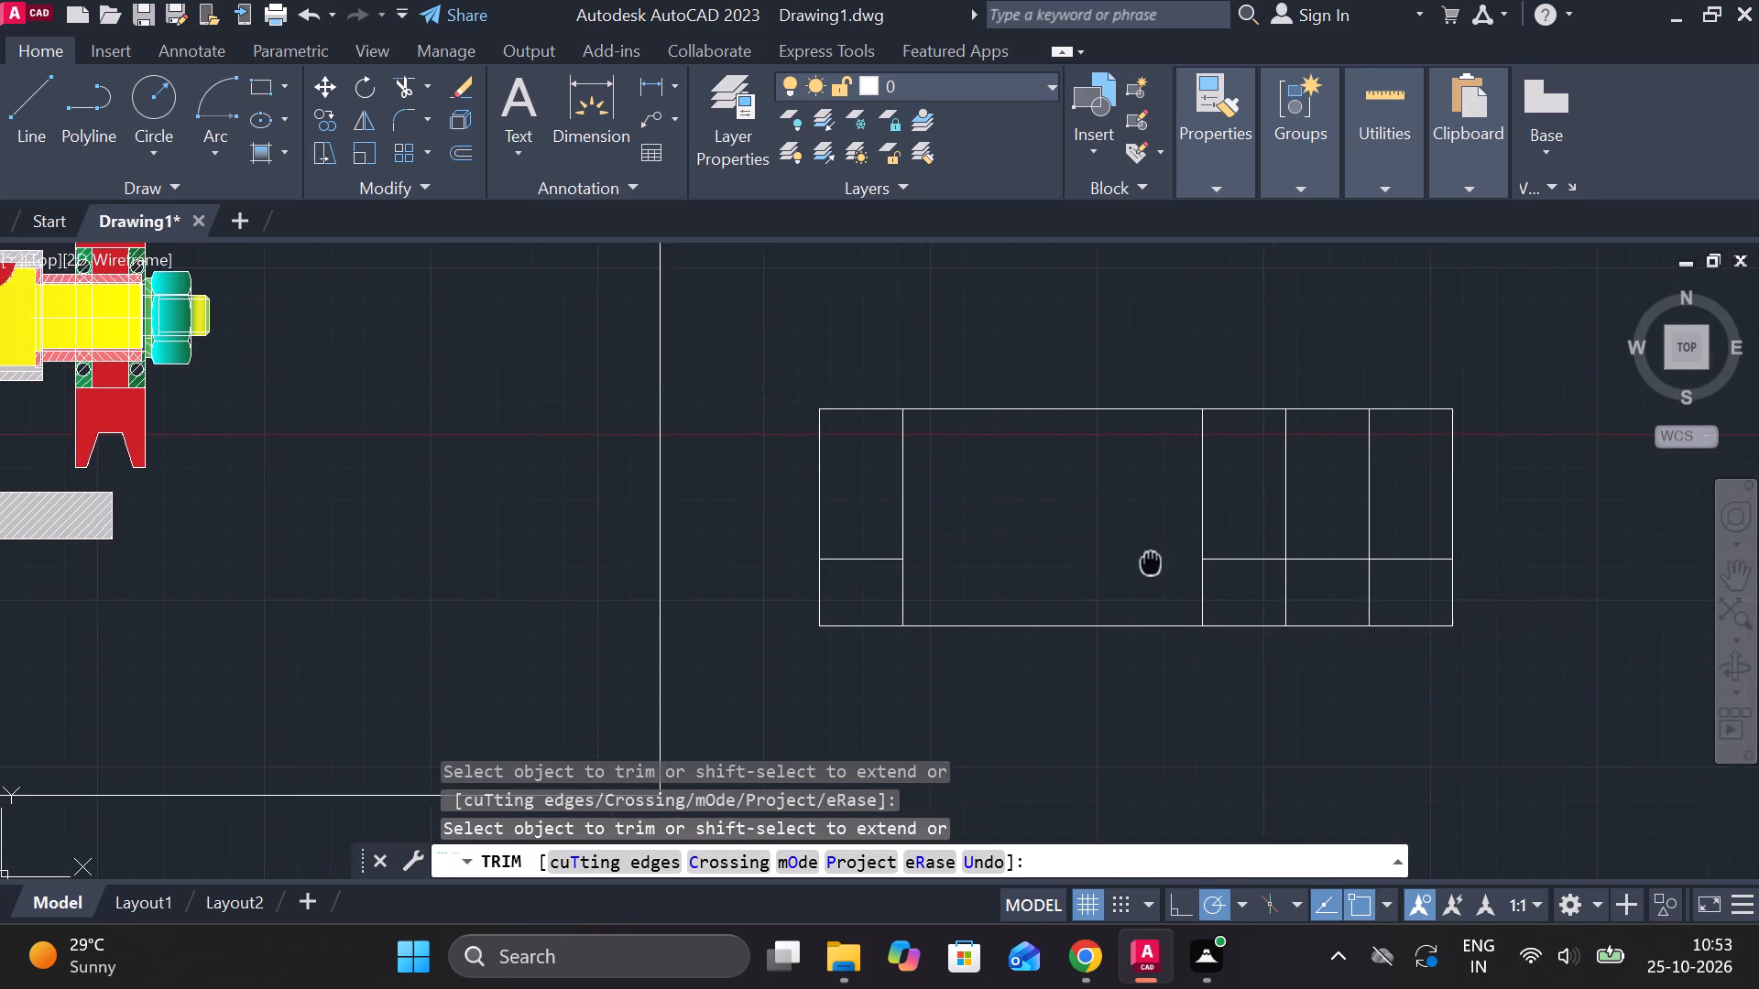
middle_drag(1118, 560, 1020, 583)
key(Escape)
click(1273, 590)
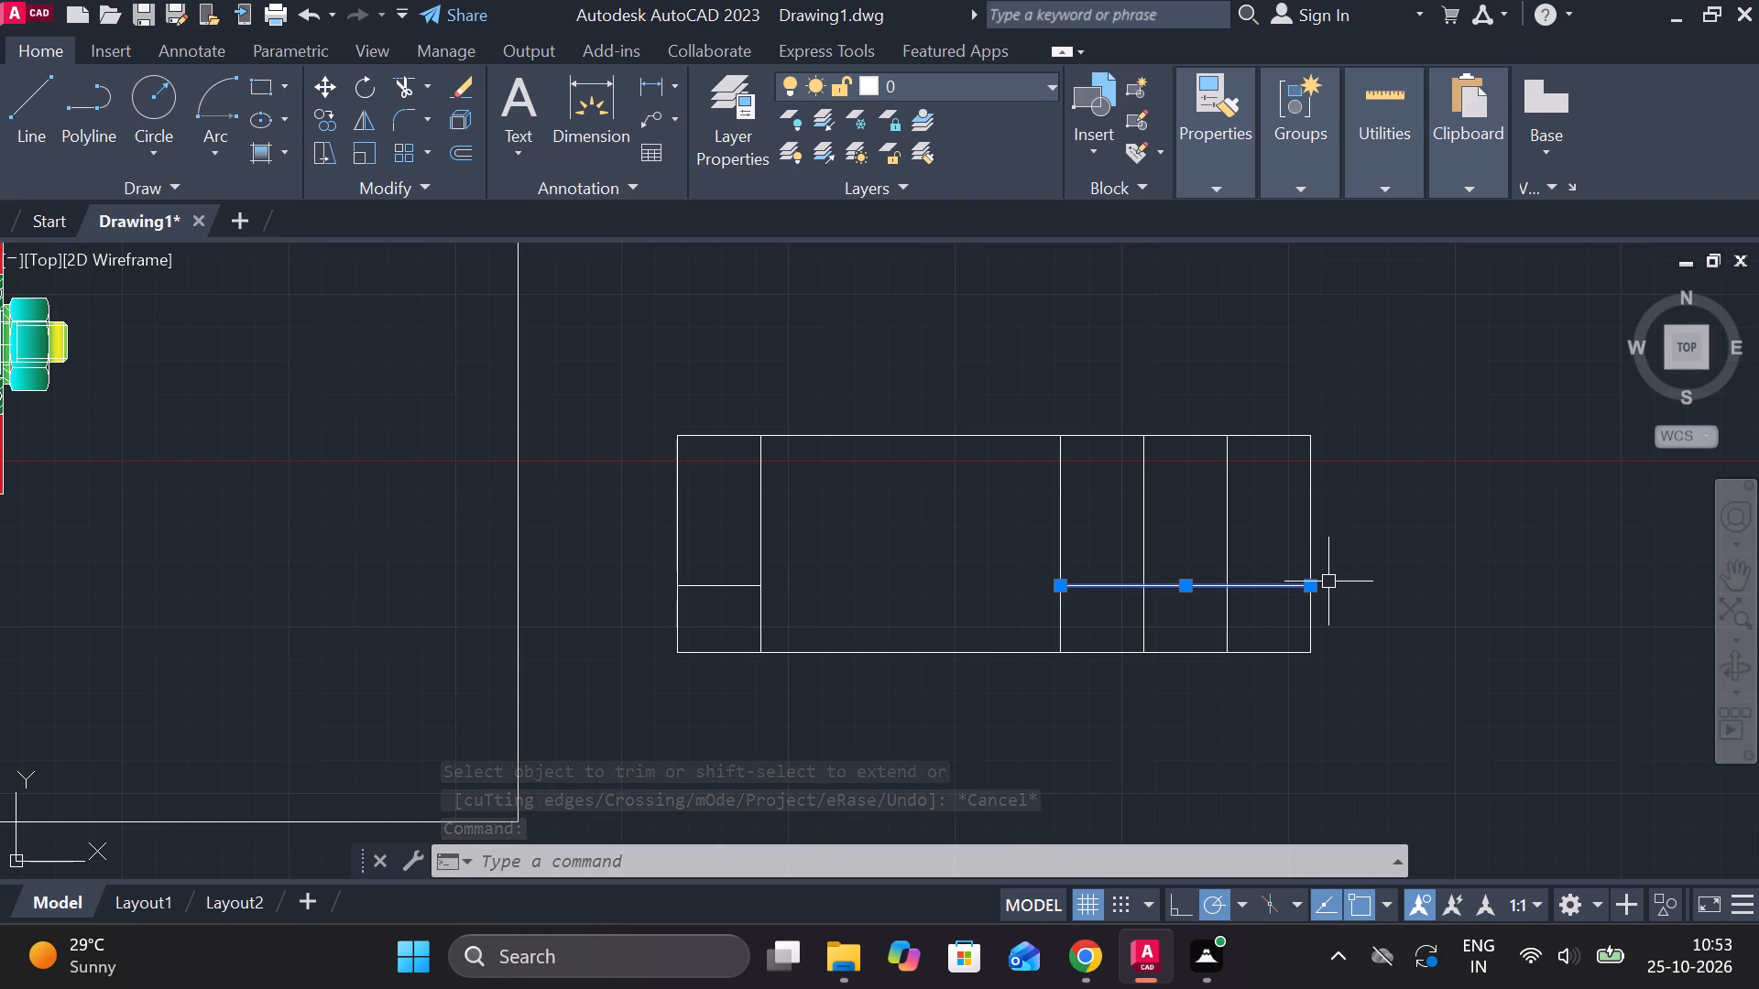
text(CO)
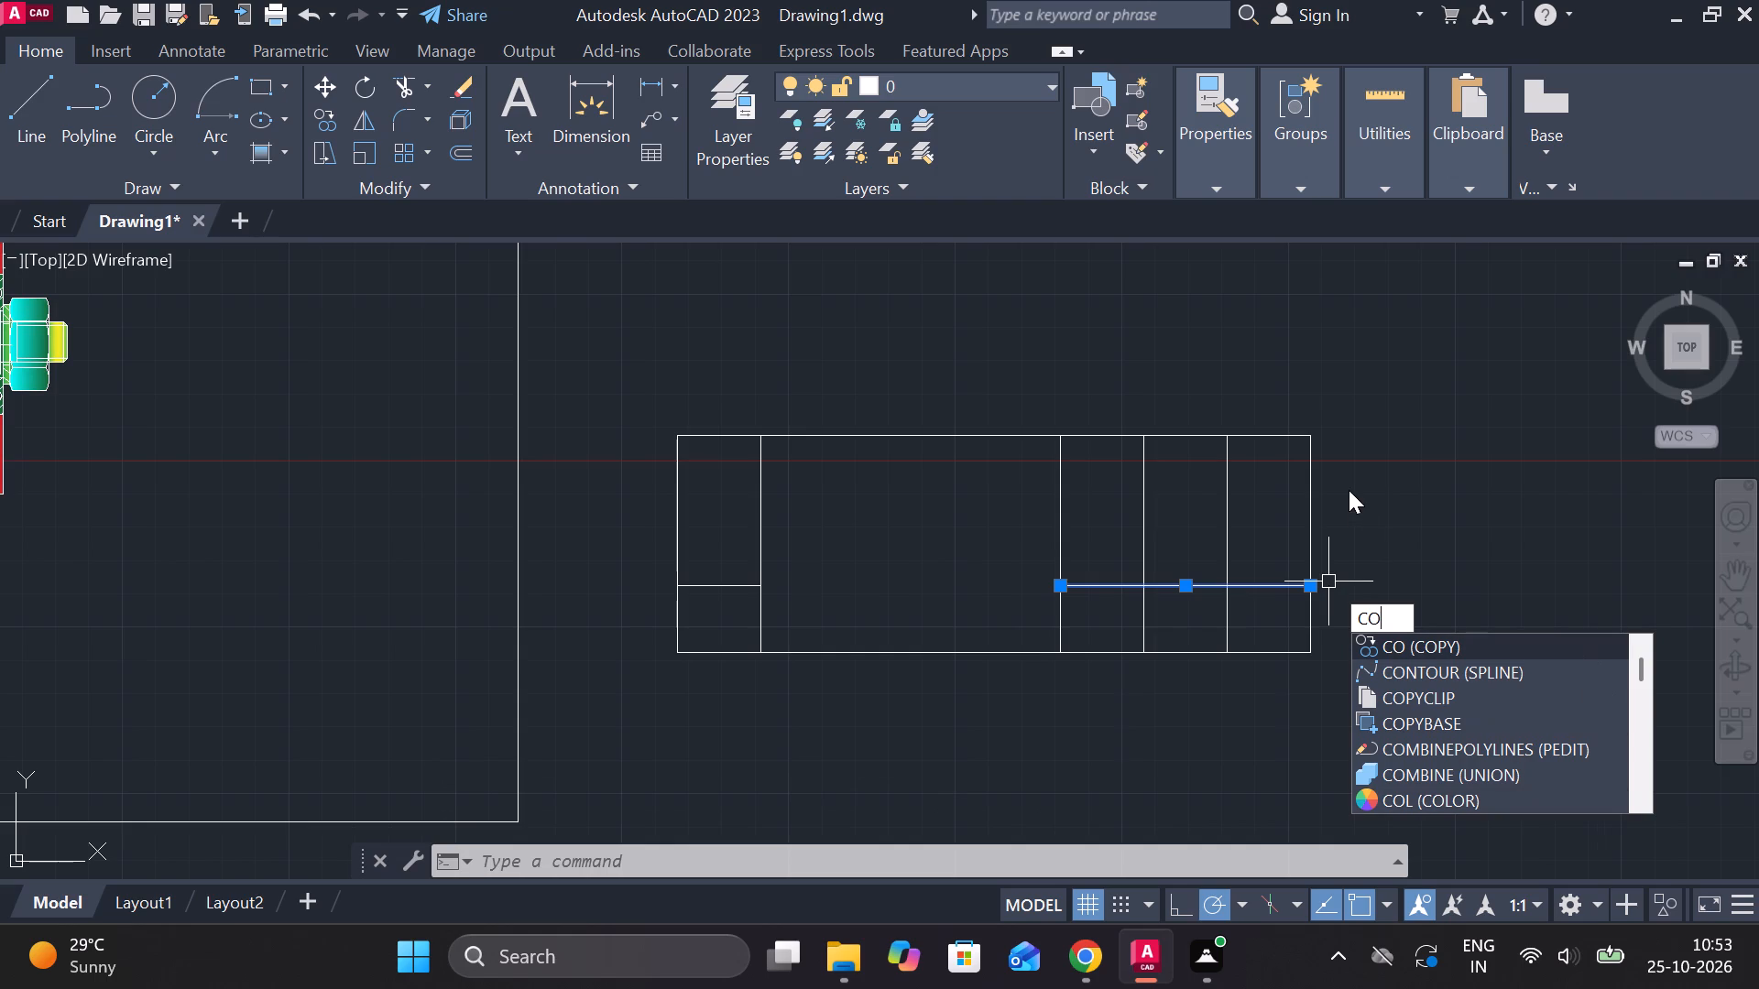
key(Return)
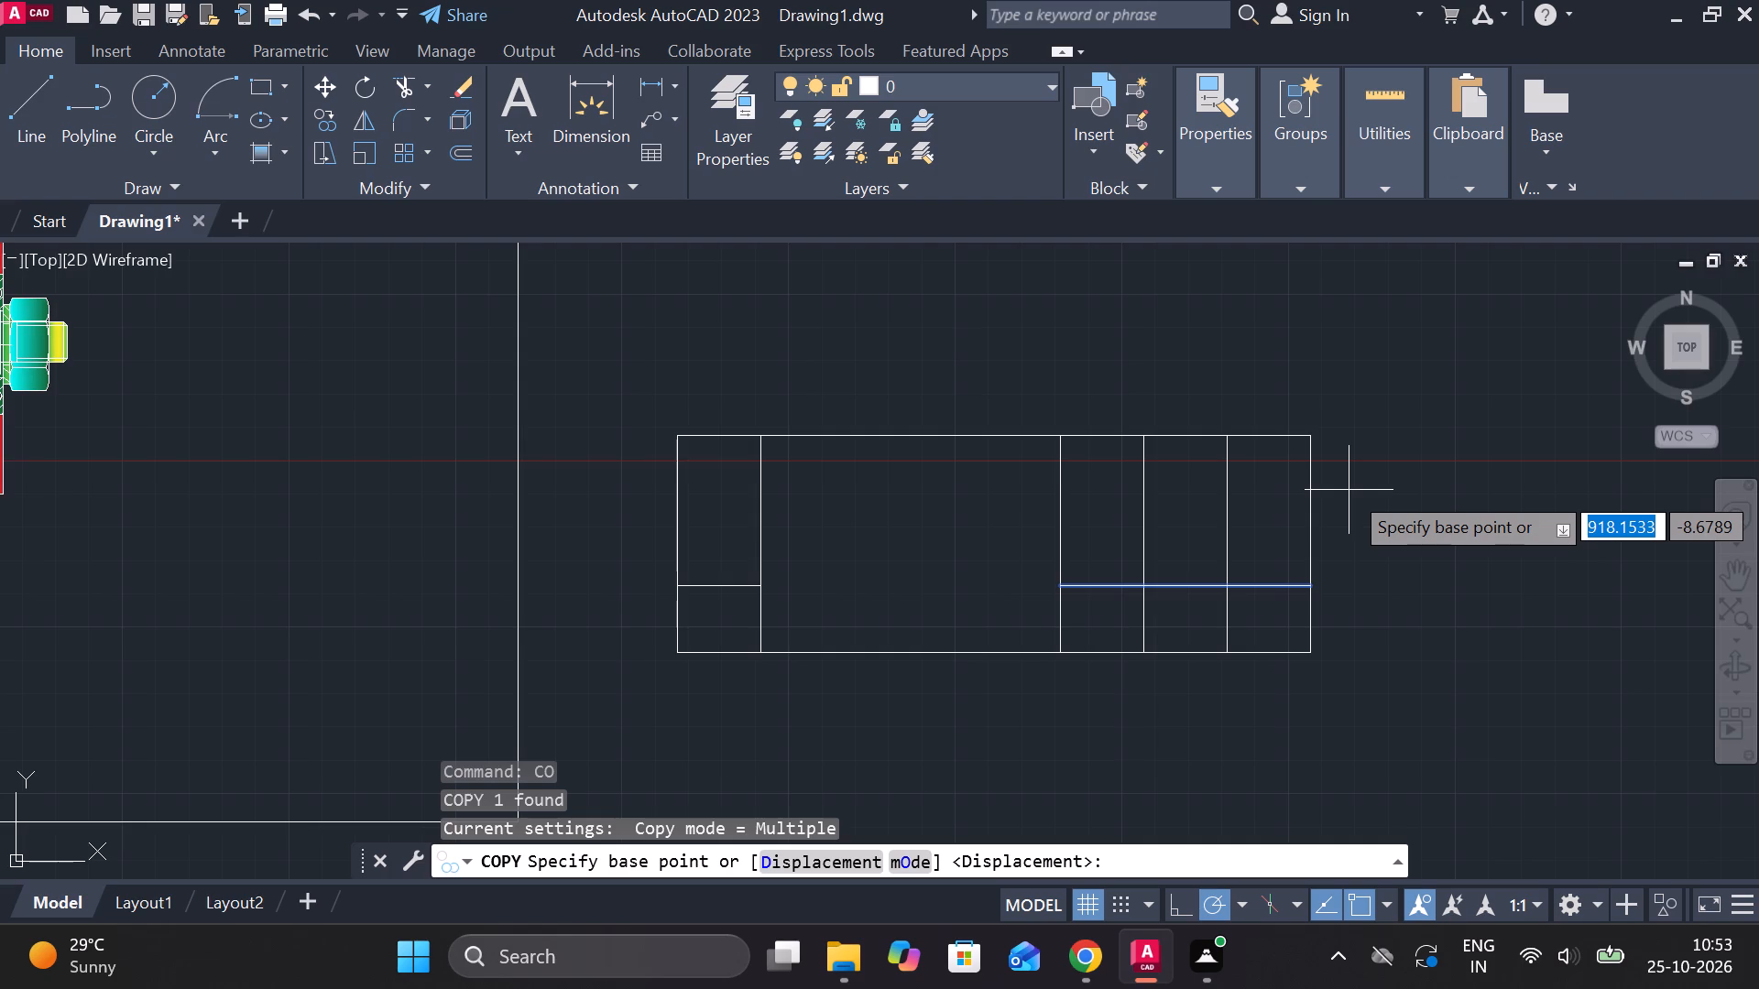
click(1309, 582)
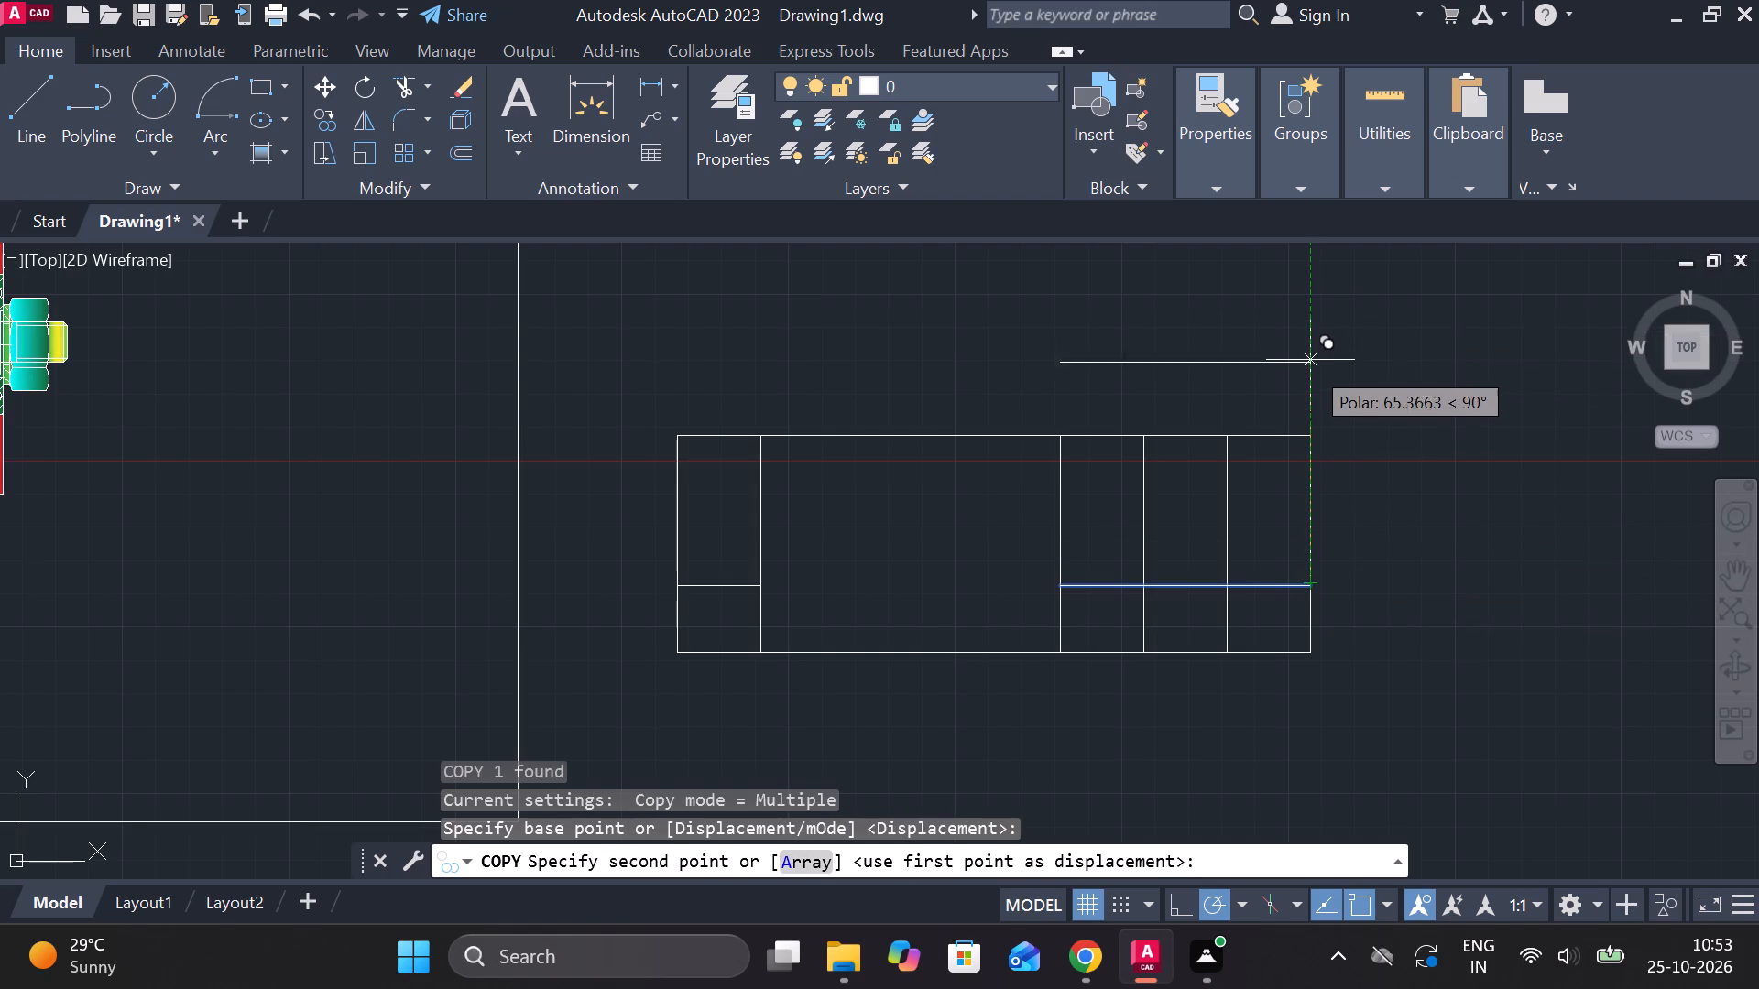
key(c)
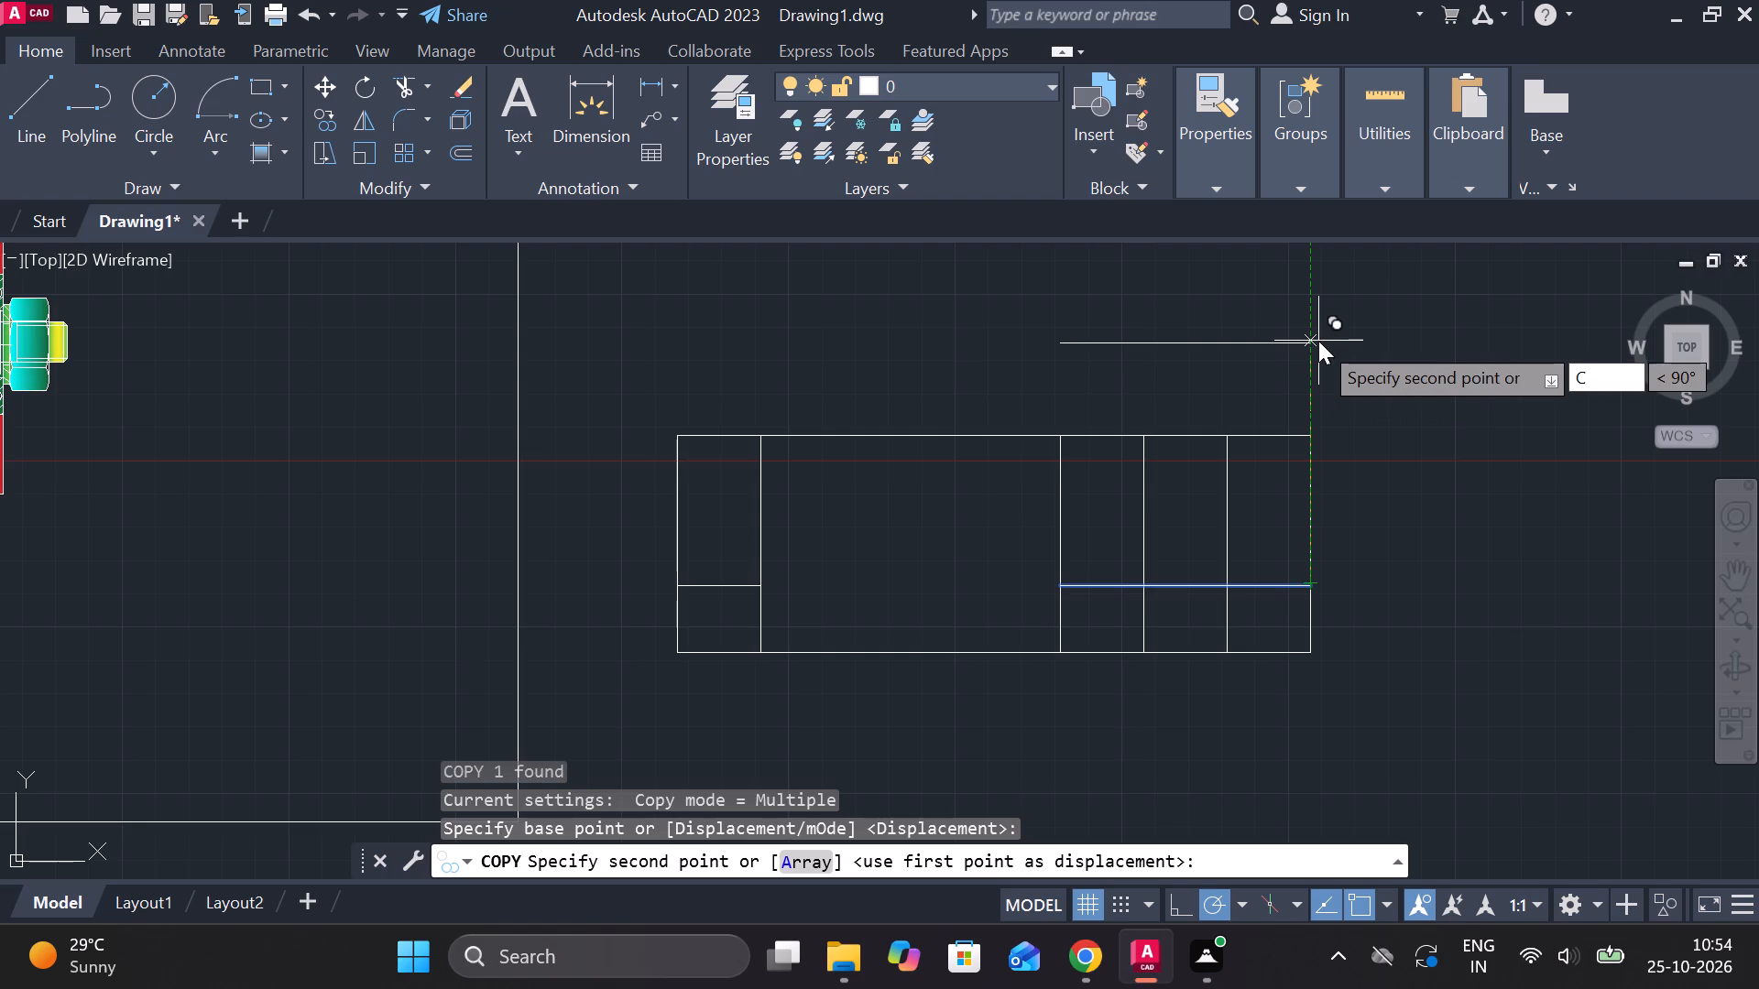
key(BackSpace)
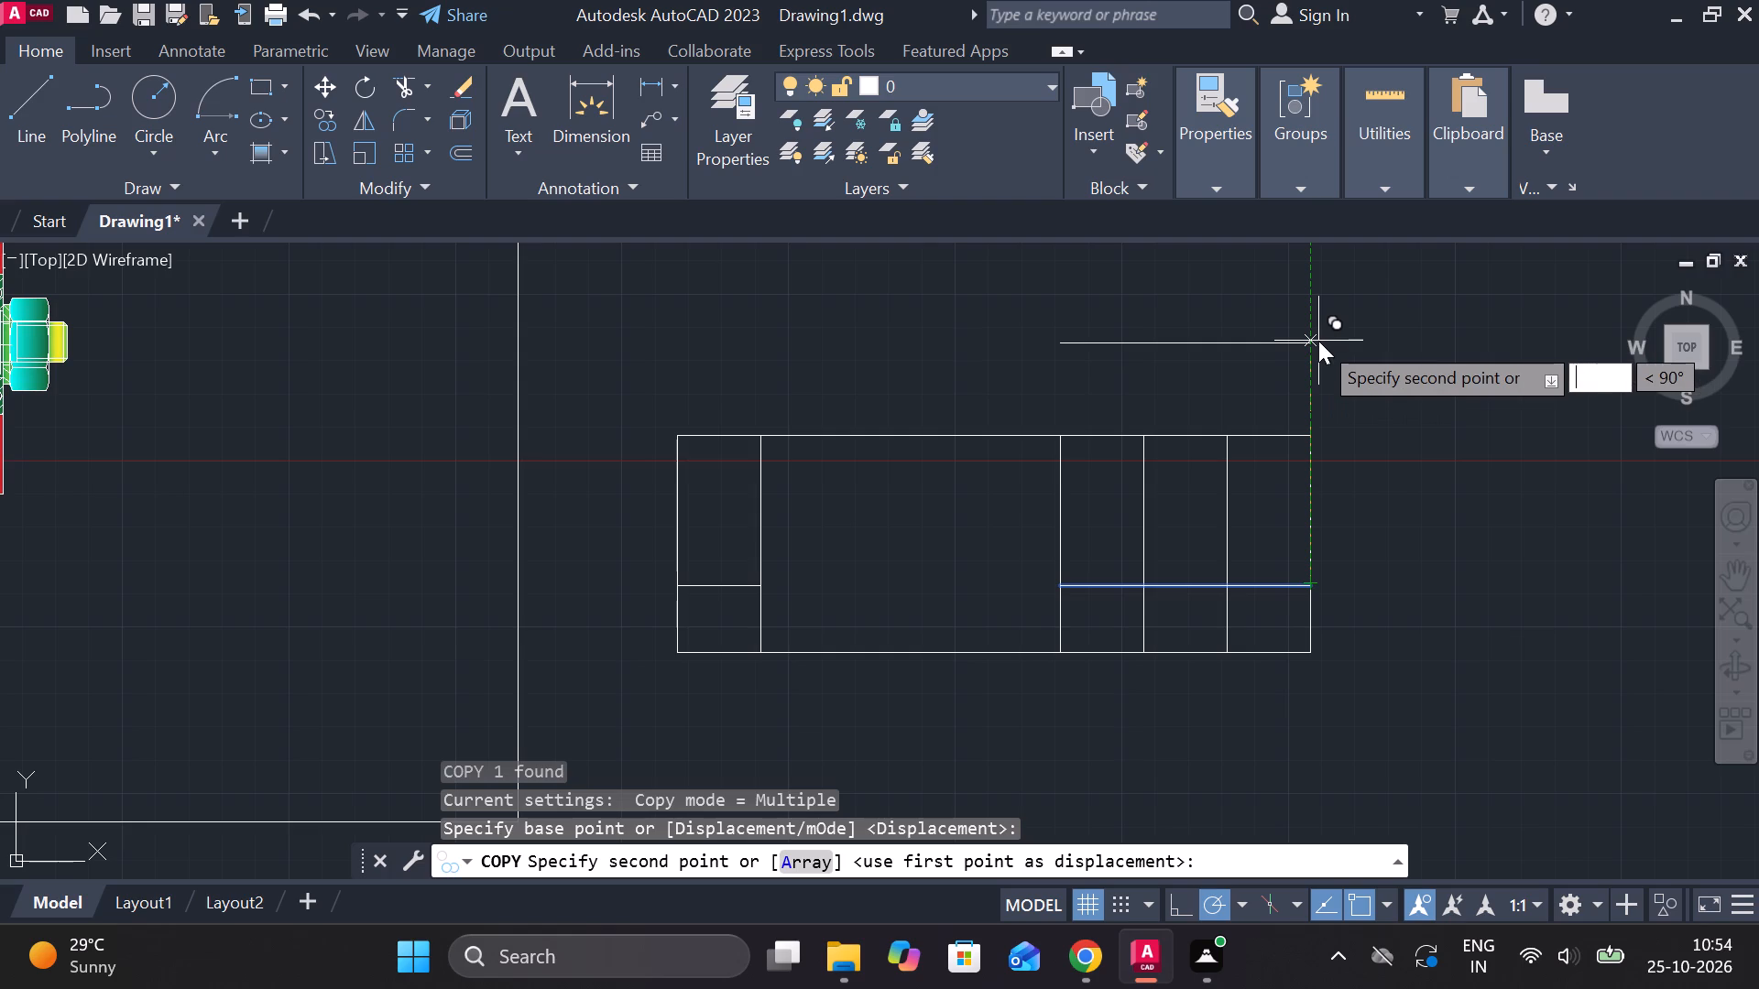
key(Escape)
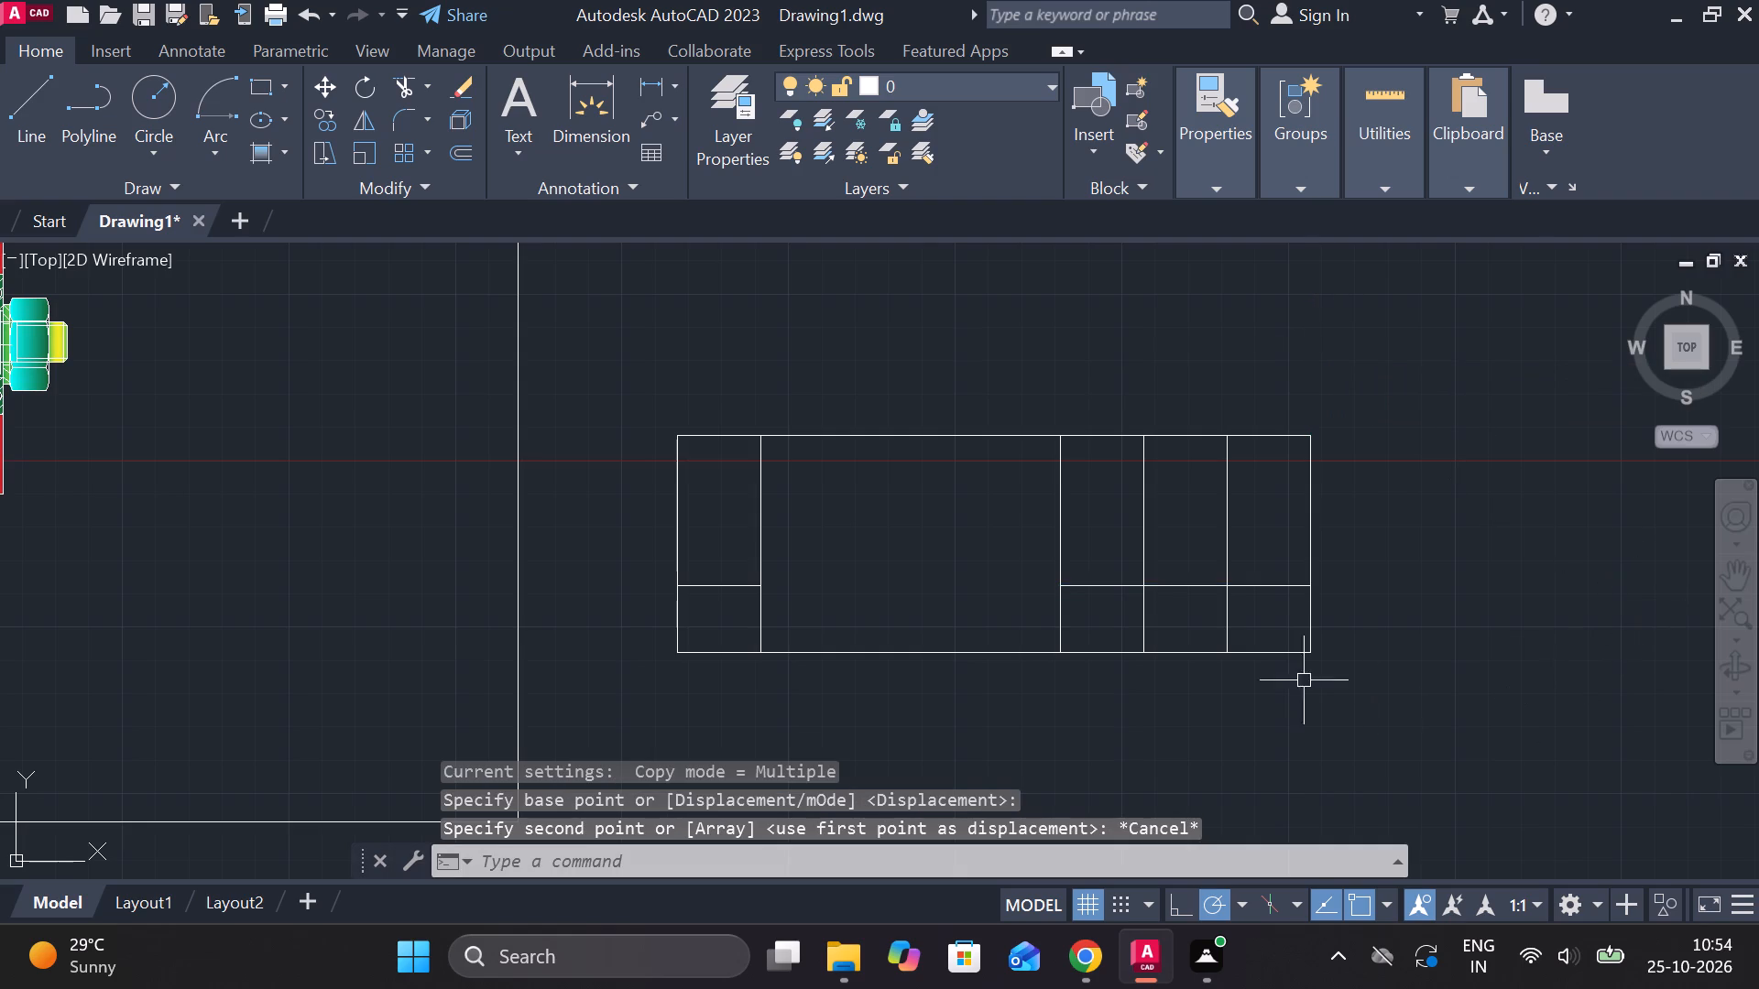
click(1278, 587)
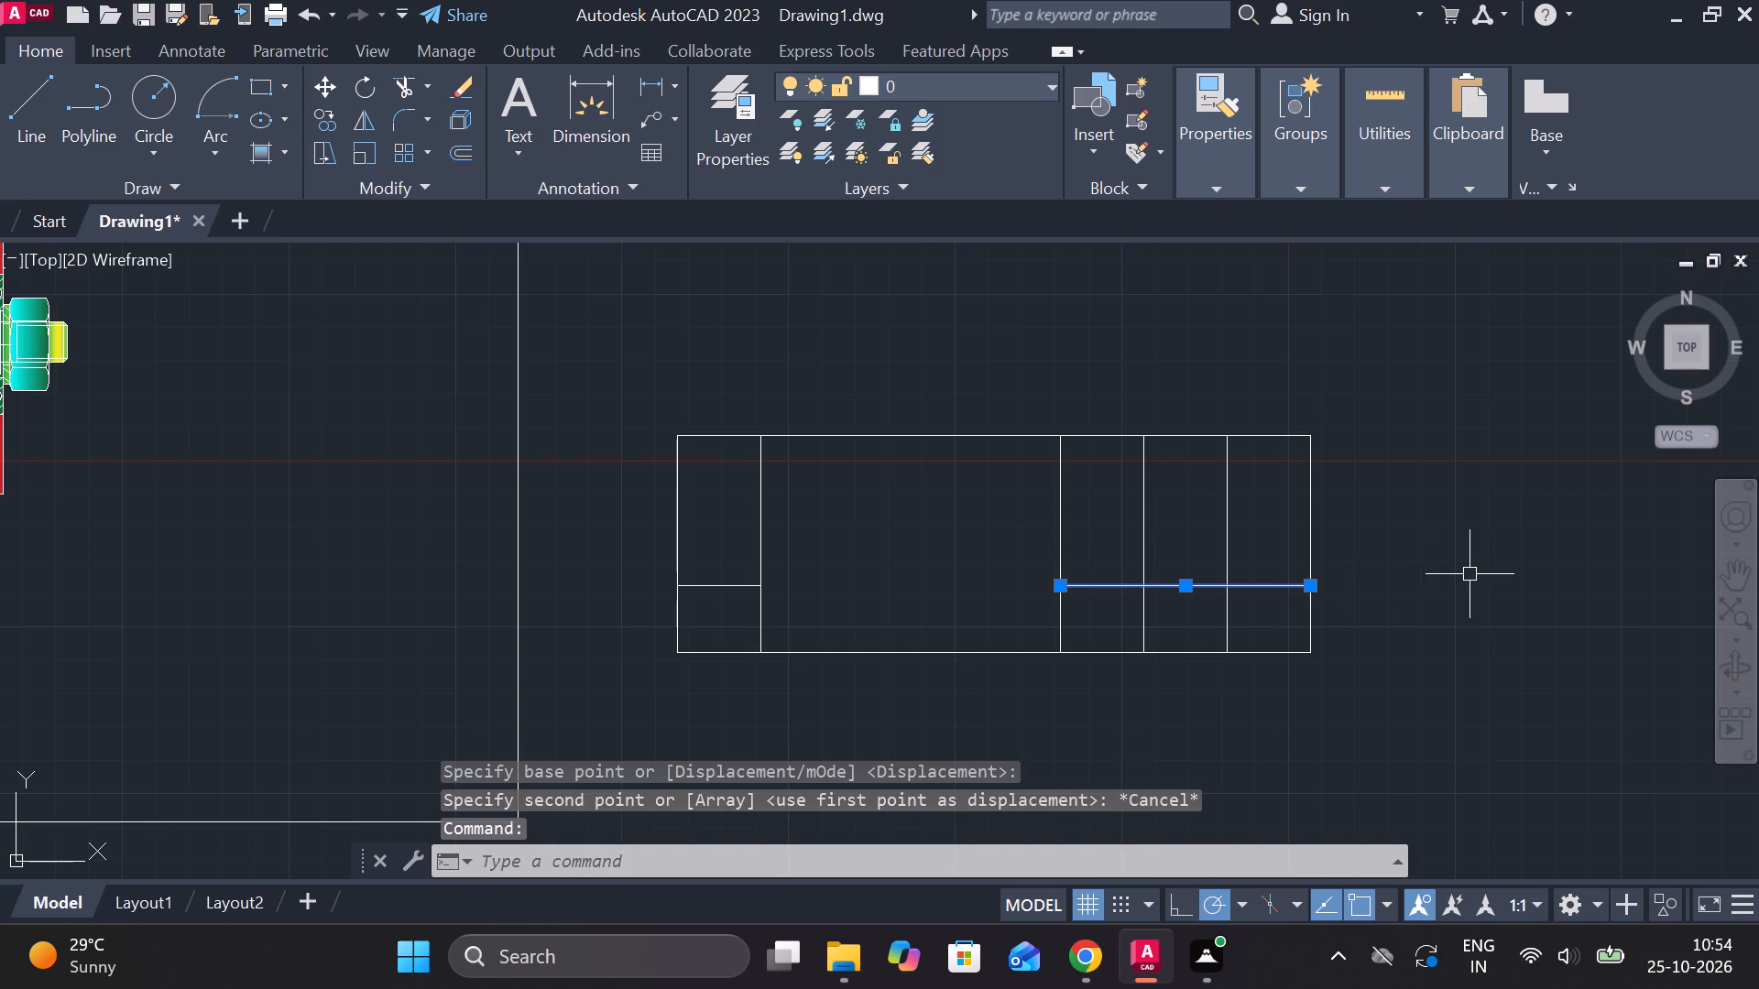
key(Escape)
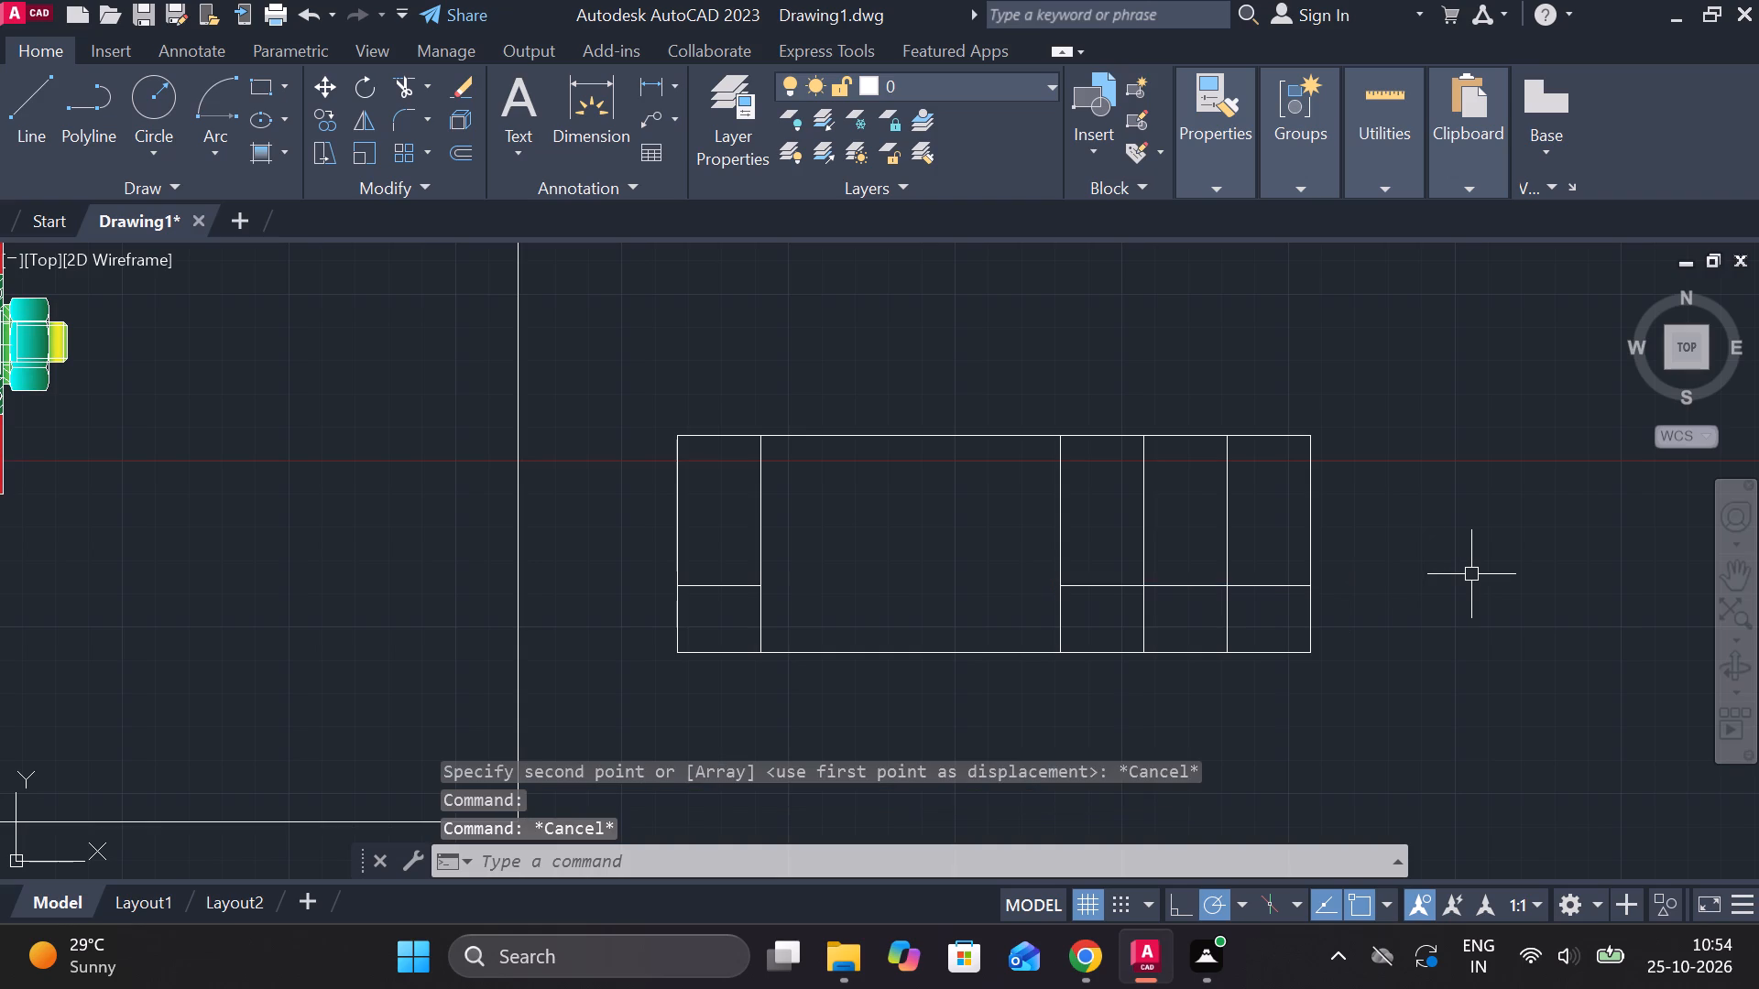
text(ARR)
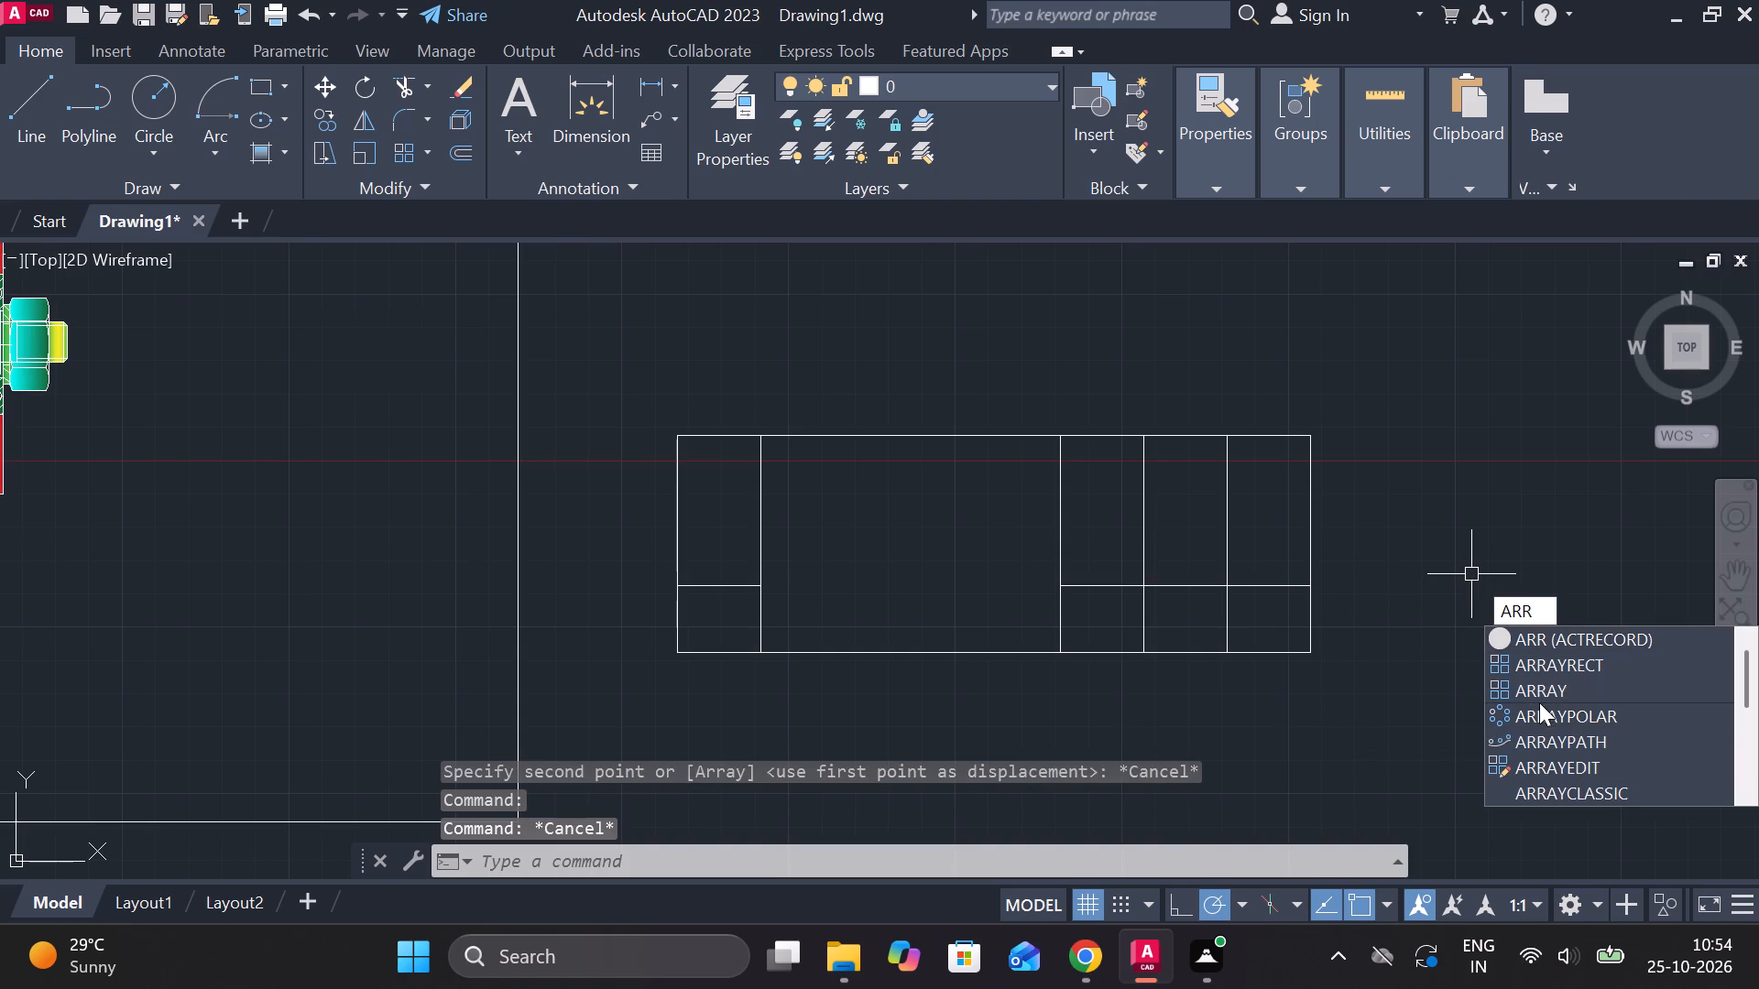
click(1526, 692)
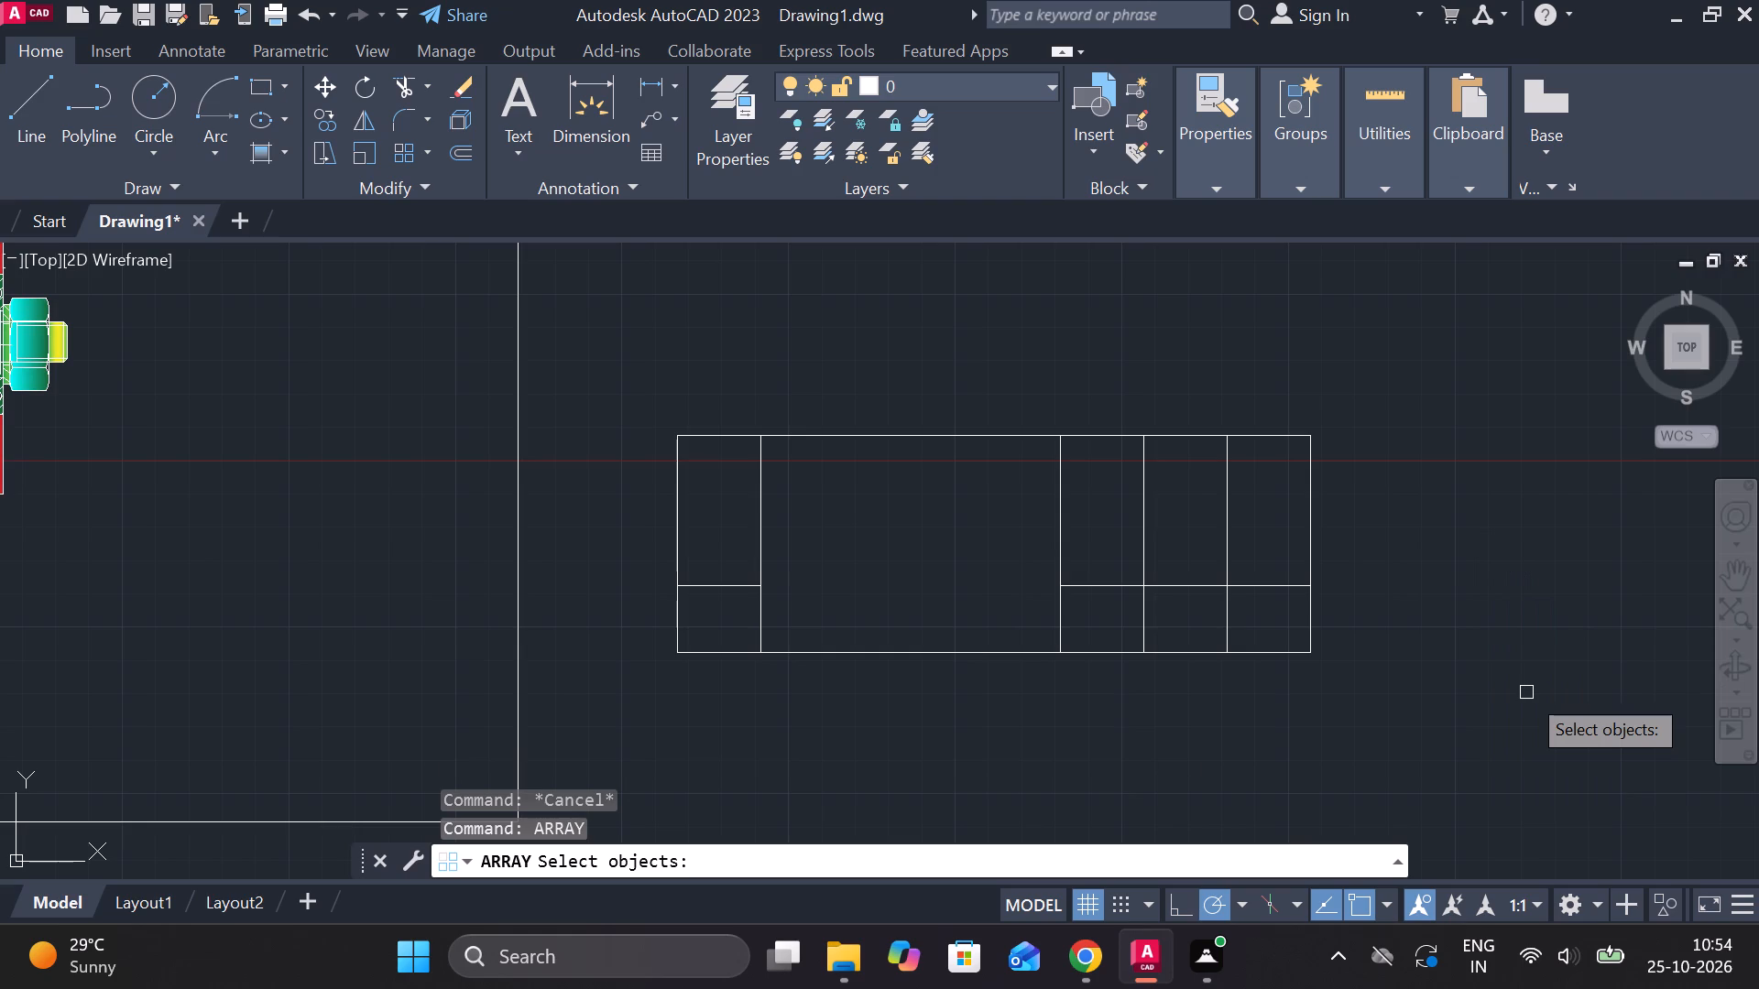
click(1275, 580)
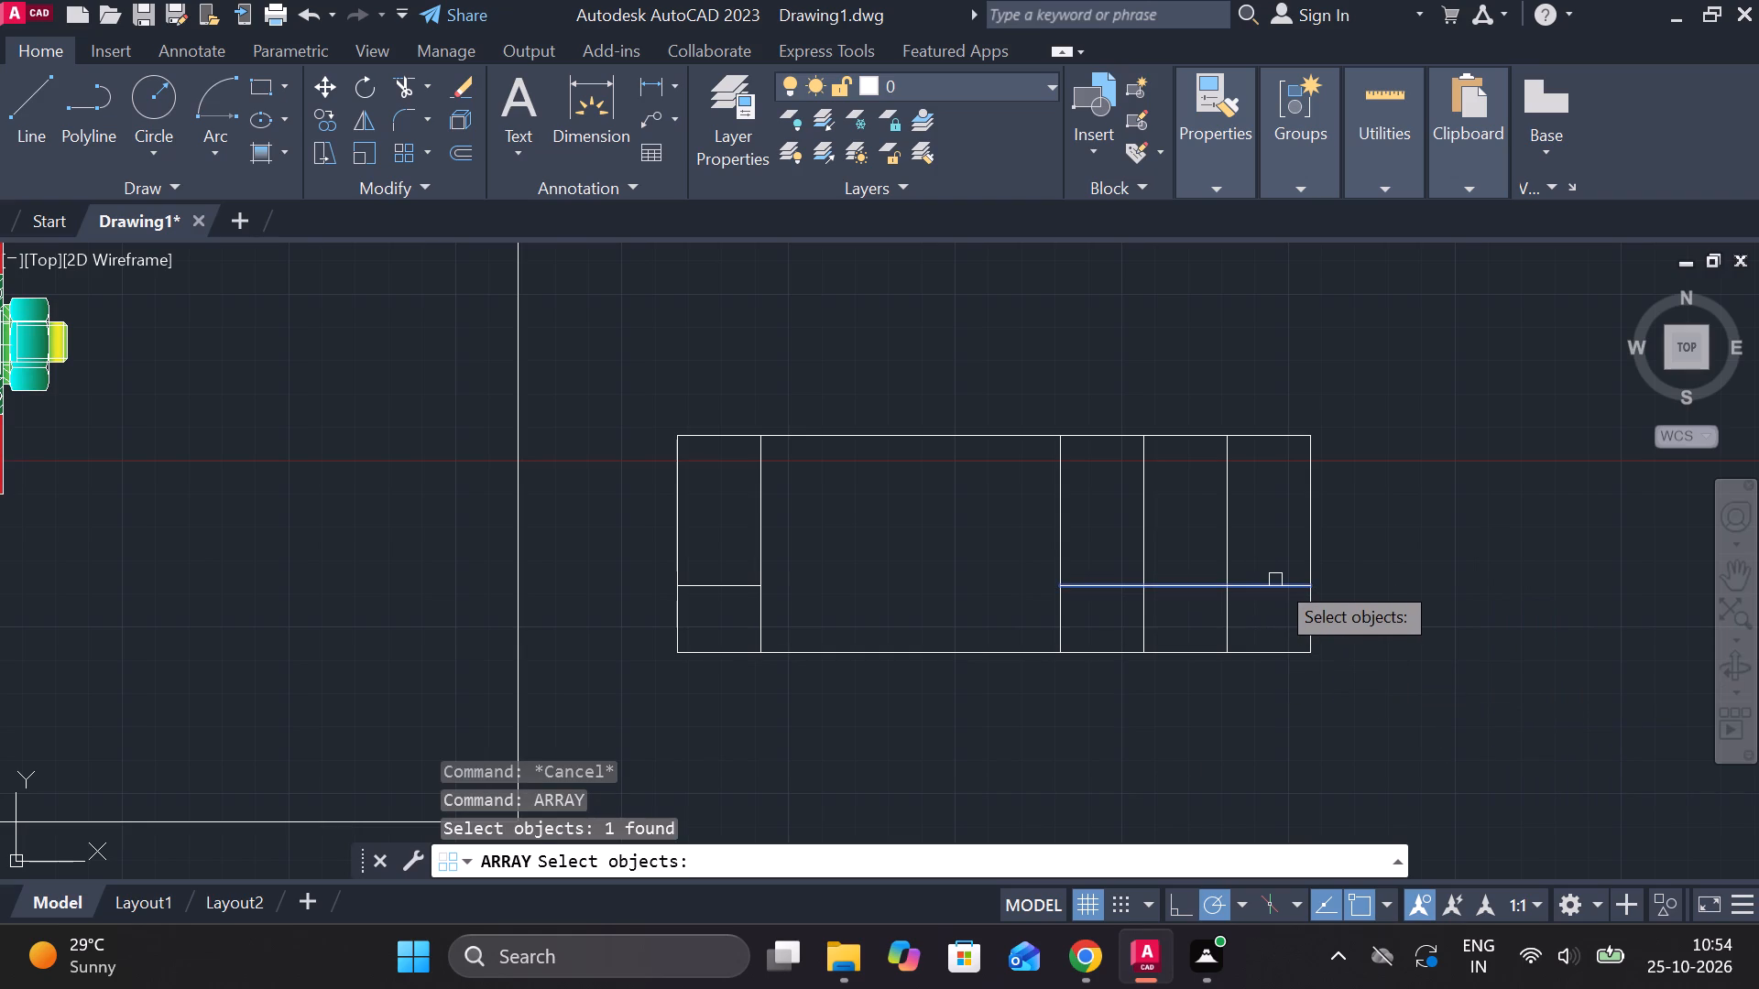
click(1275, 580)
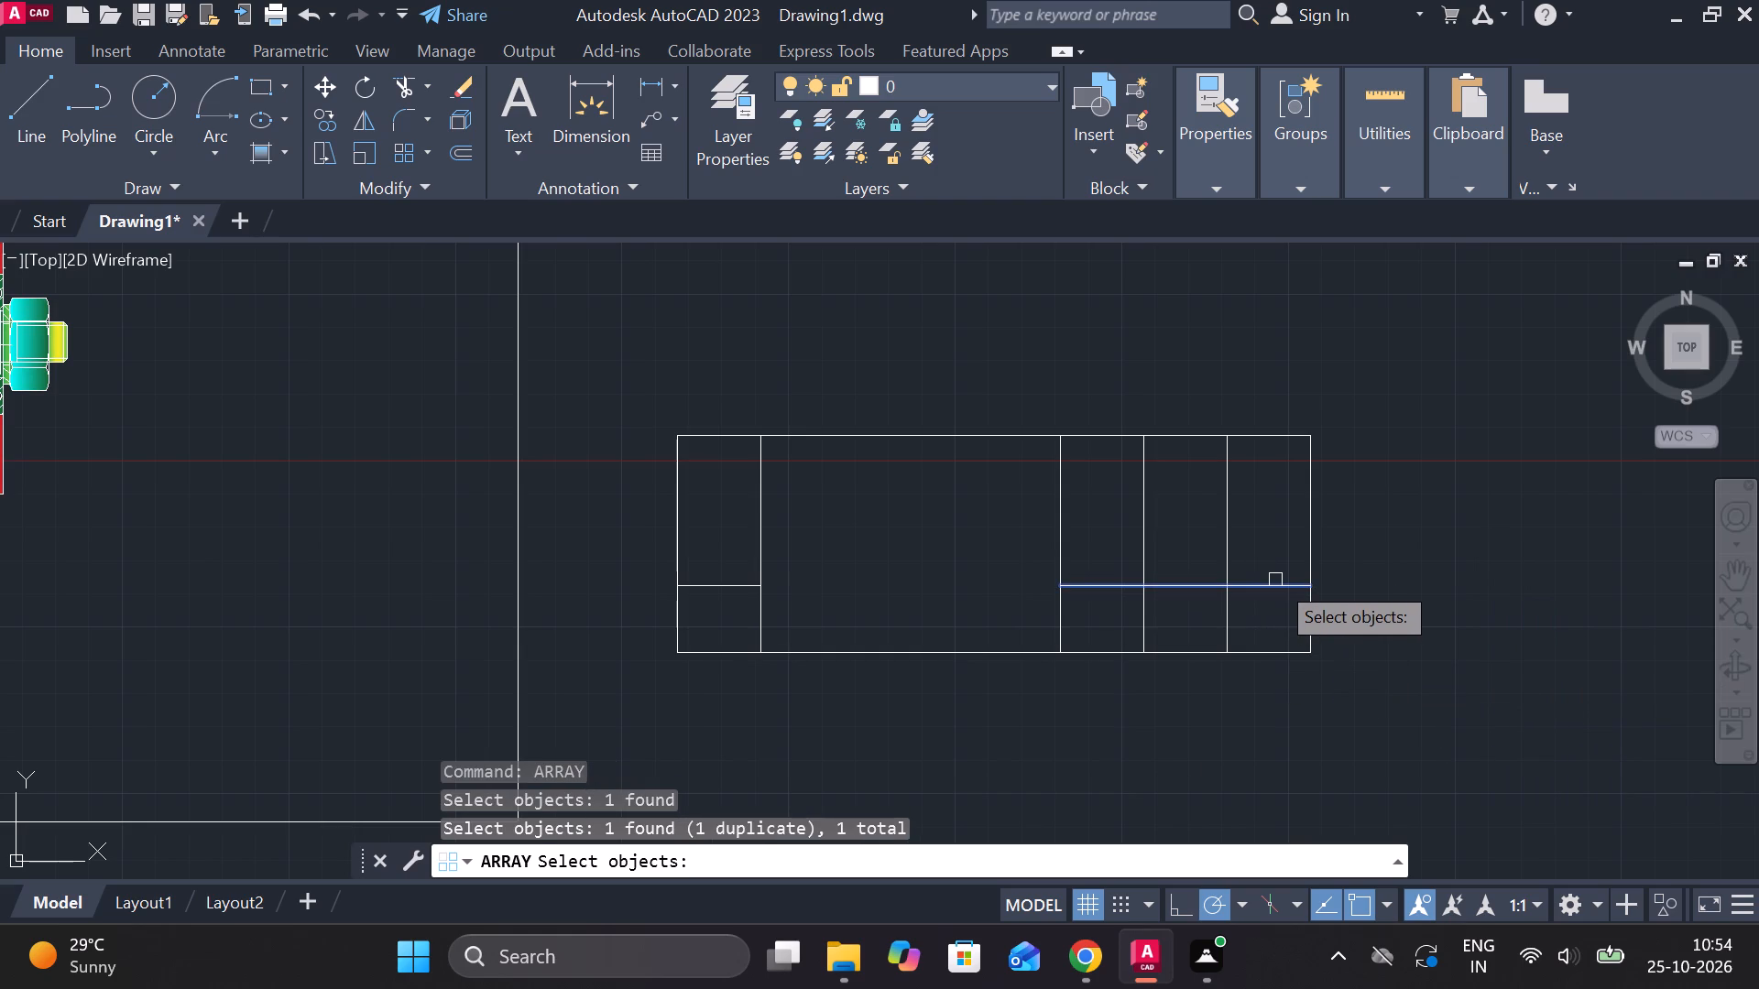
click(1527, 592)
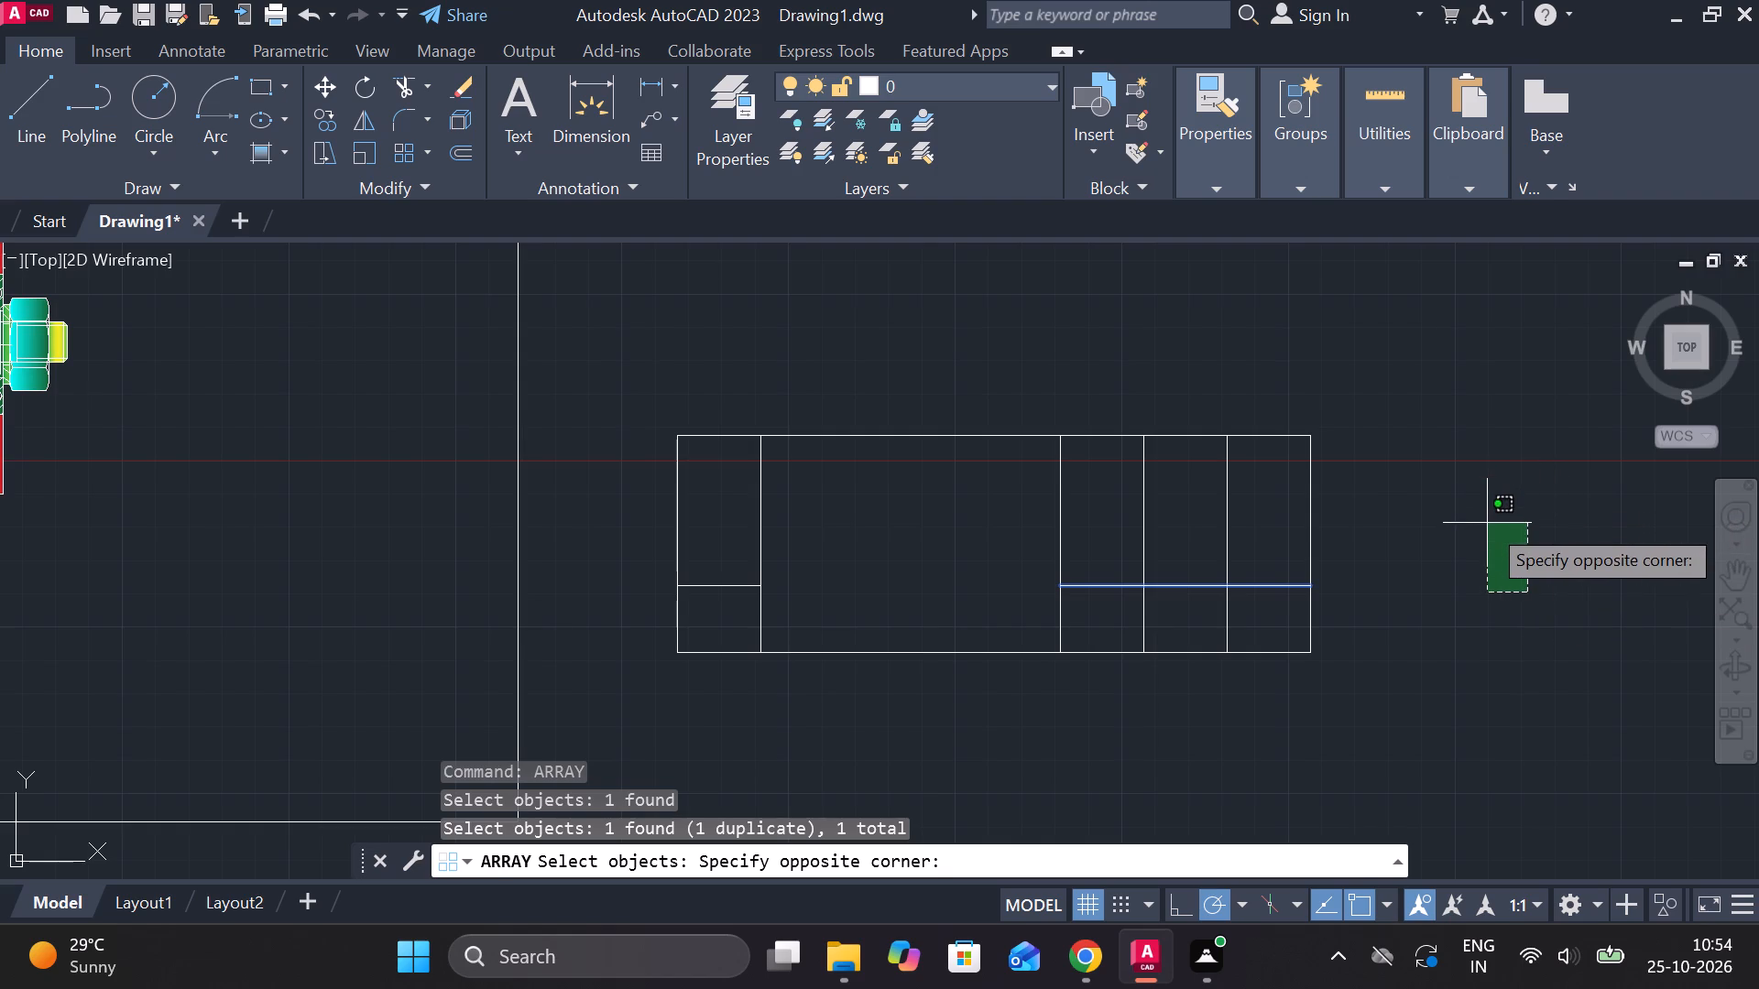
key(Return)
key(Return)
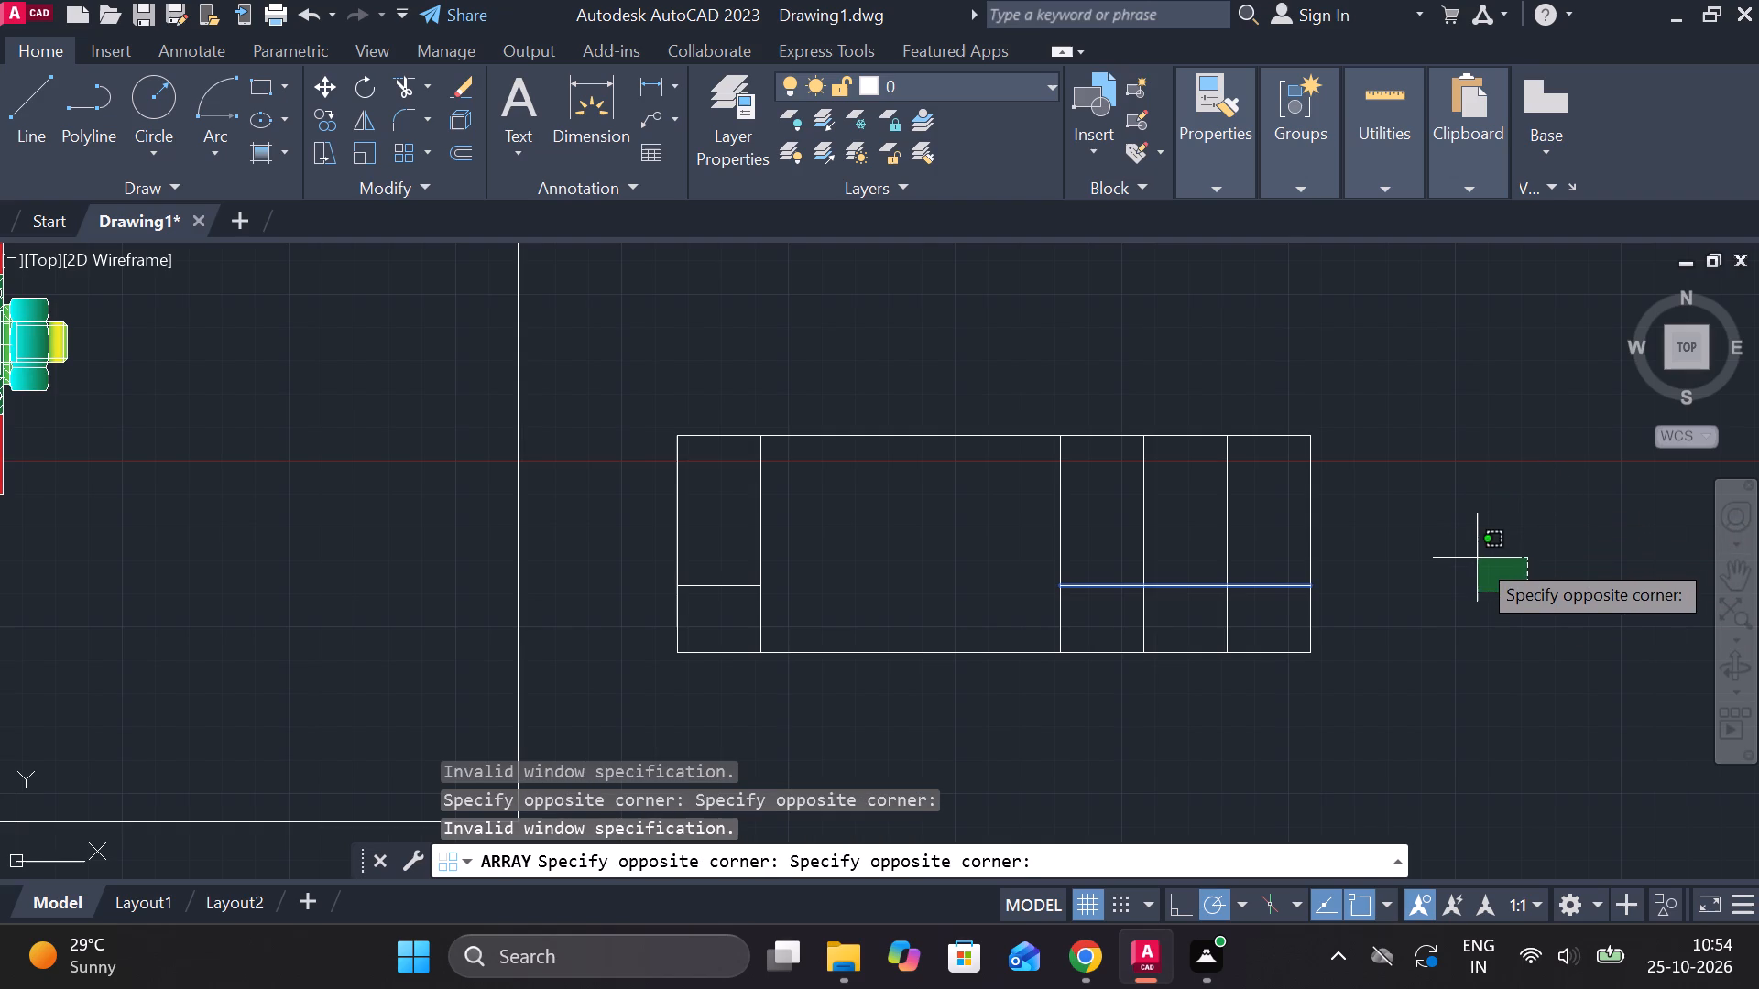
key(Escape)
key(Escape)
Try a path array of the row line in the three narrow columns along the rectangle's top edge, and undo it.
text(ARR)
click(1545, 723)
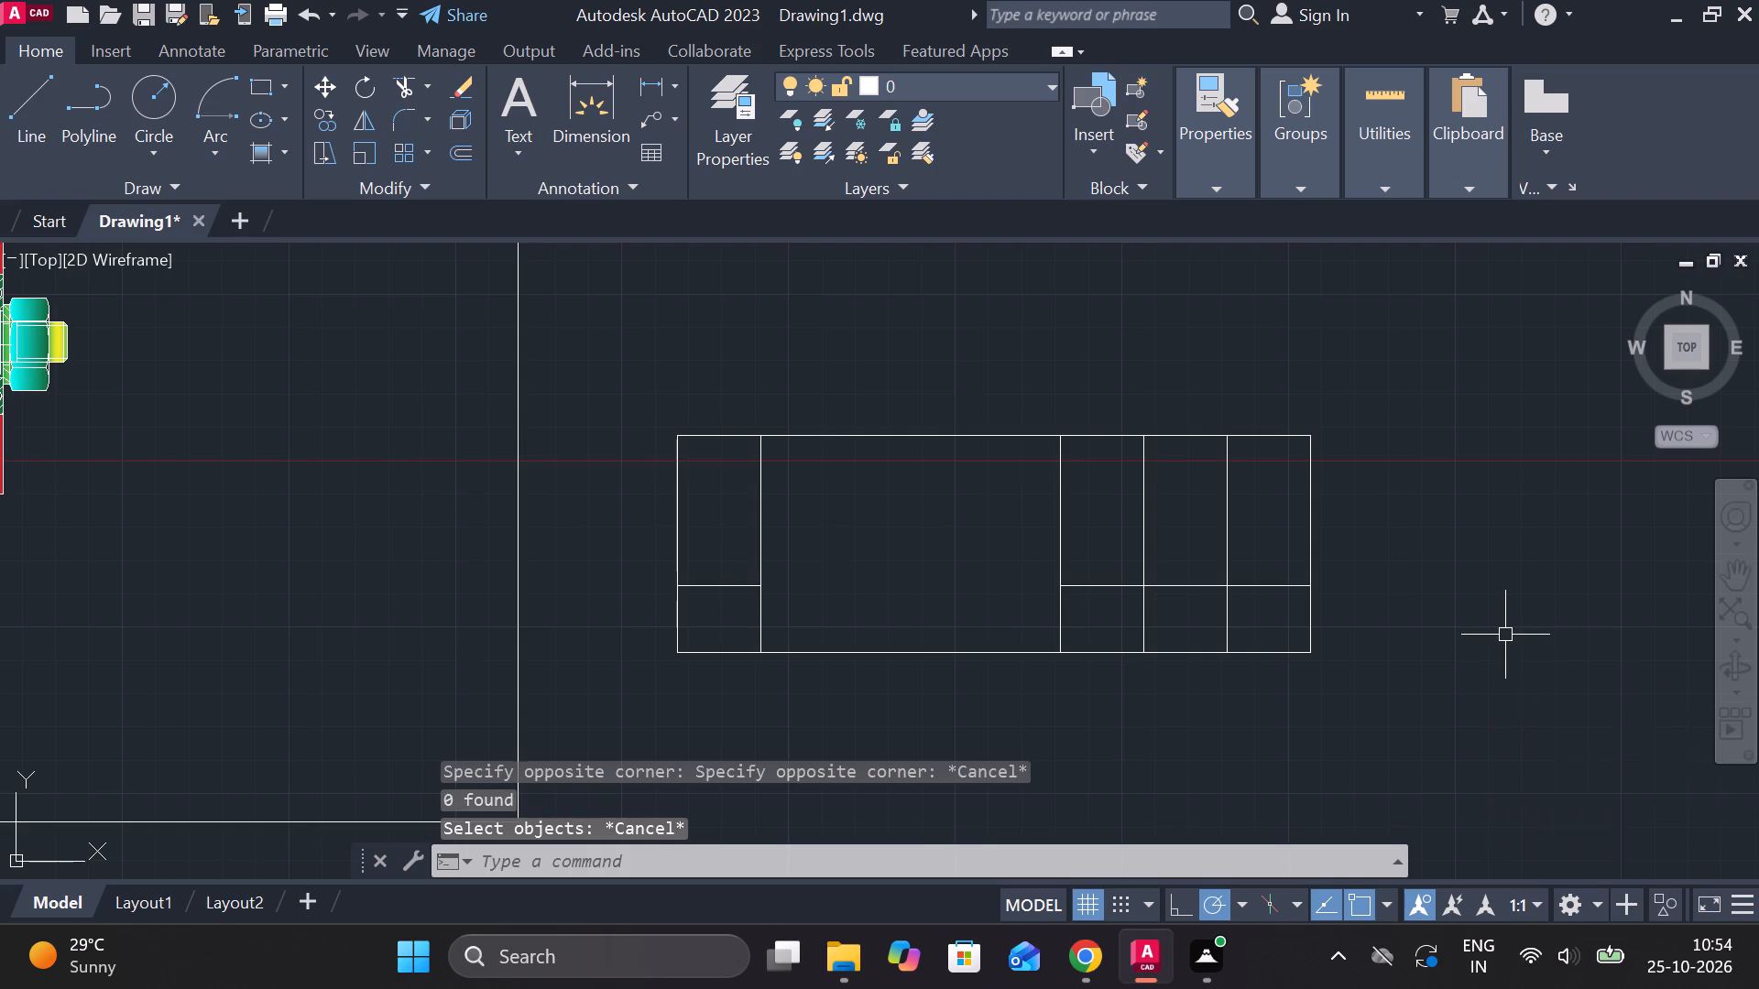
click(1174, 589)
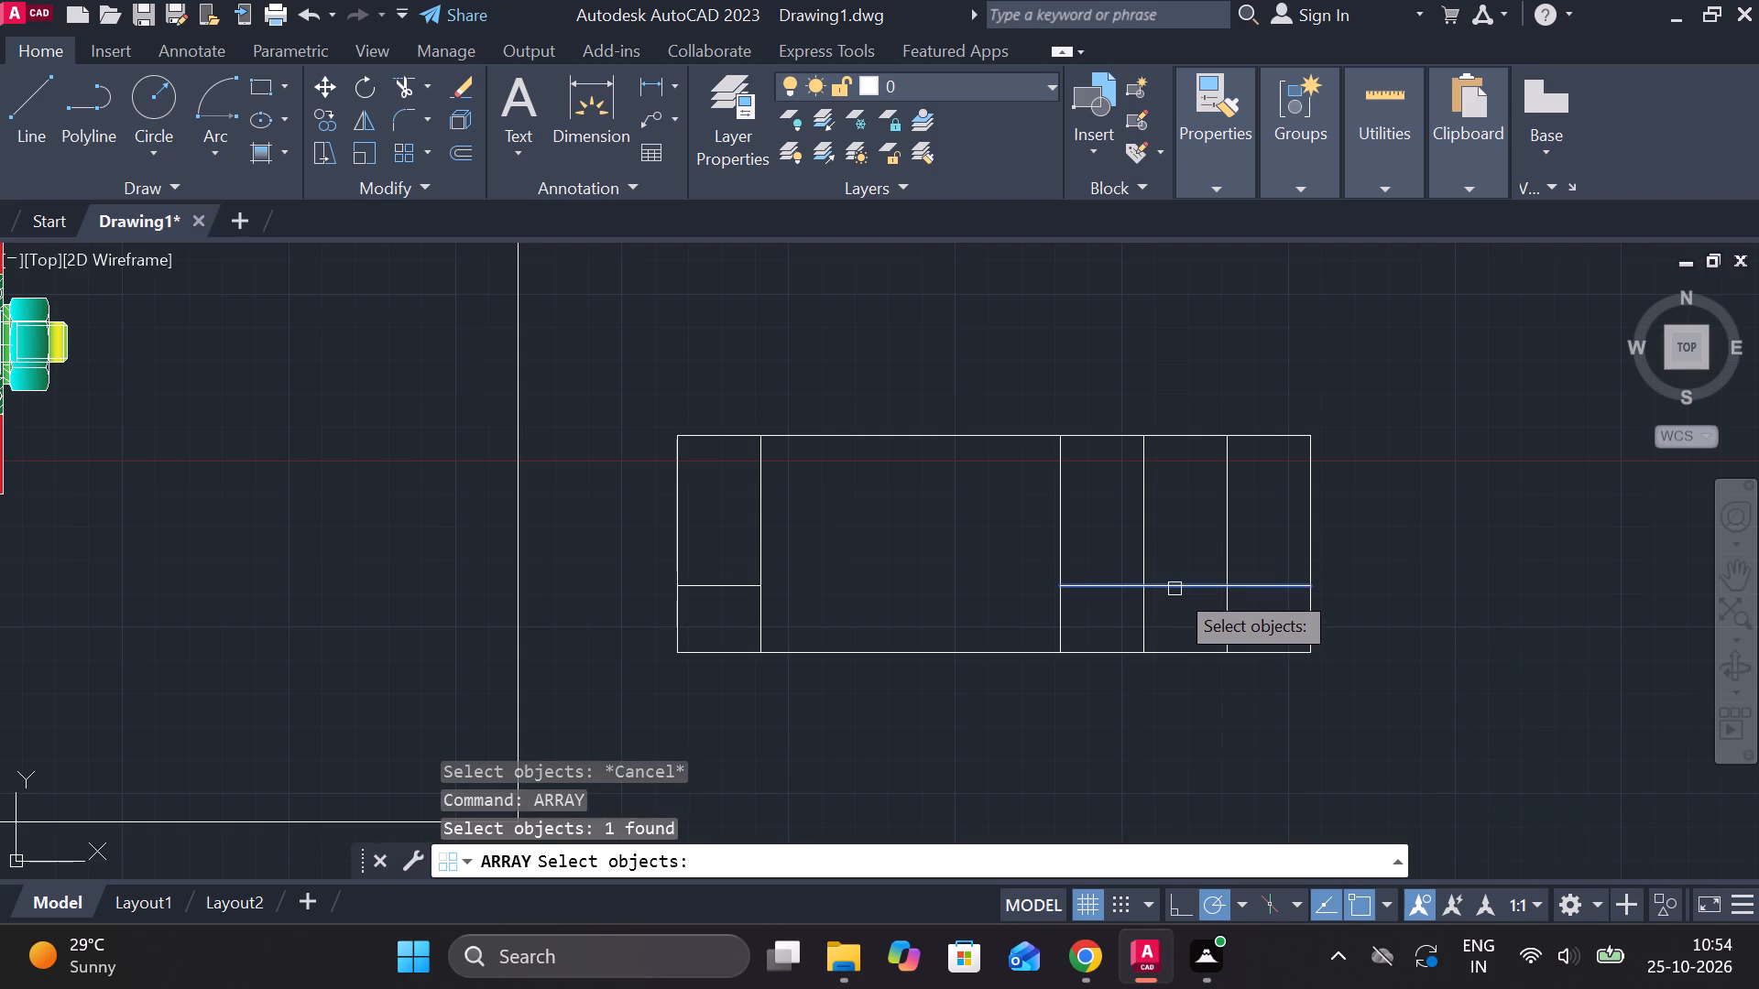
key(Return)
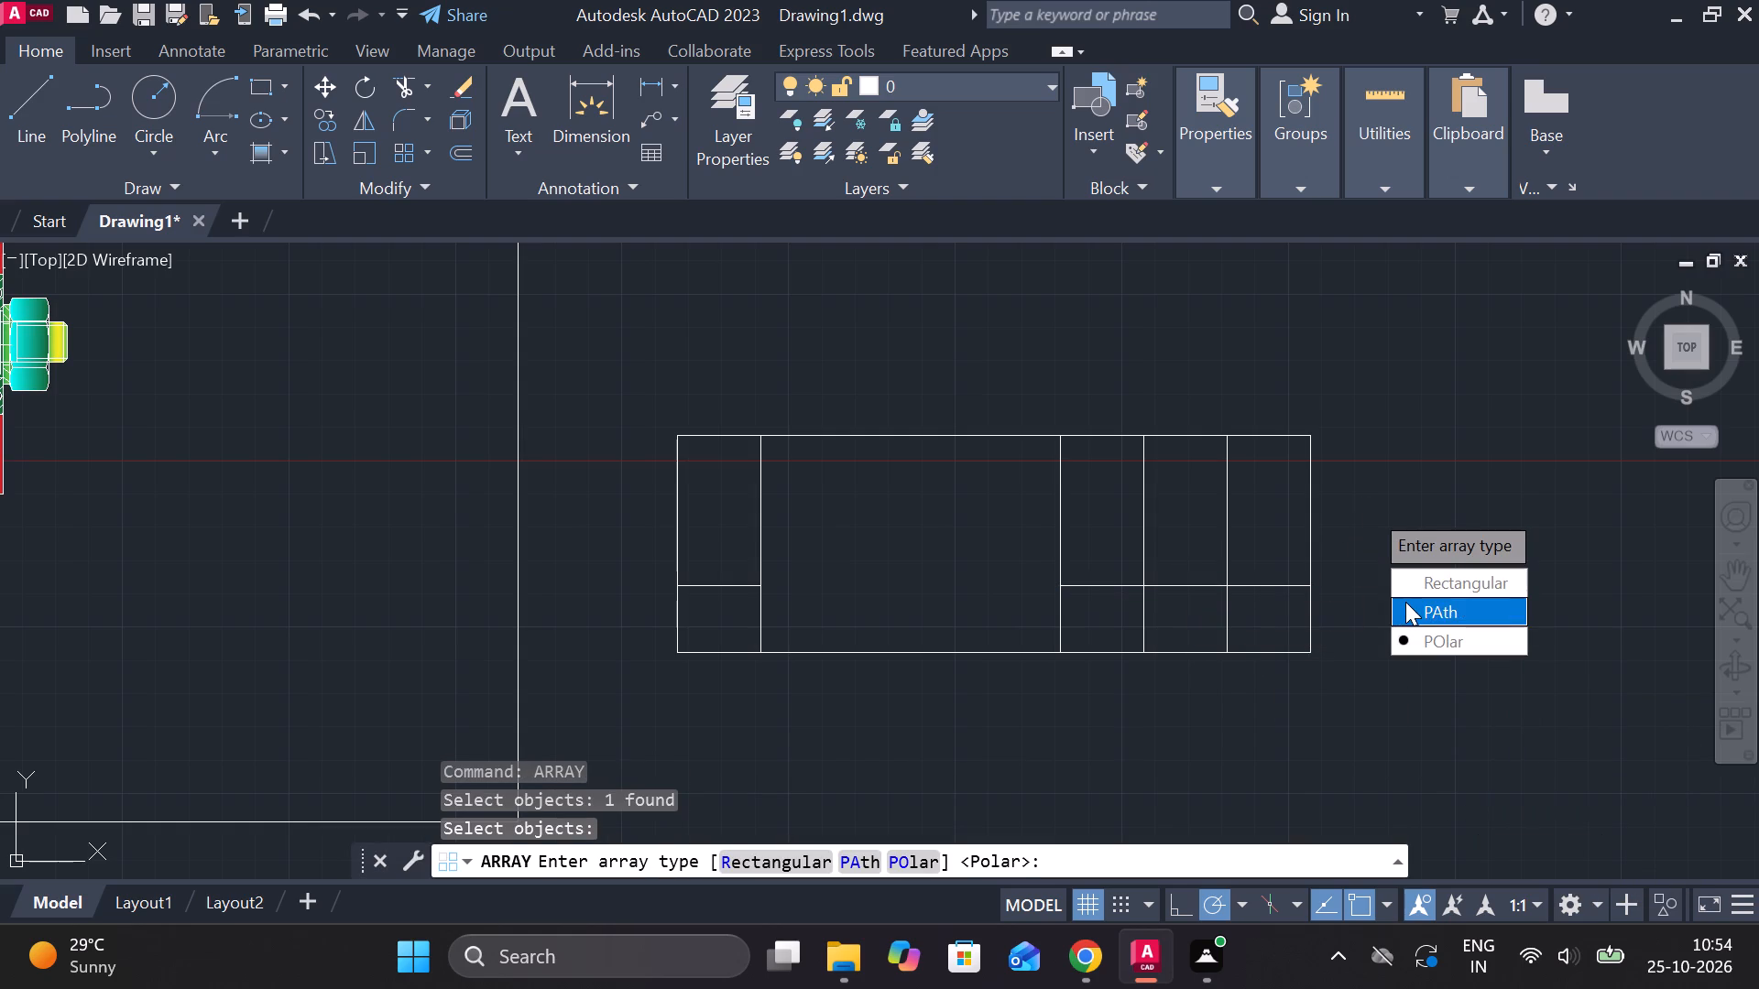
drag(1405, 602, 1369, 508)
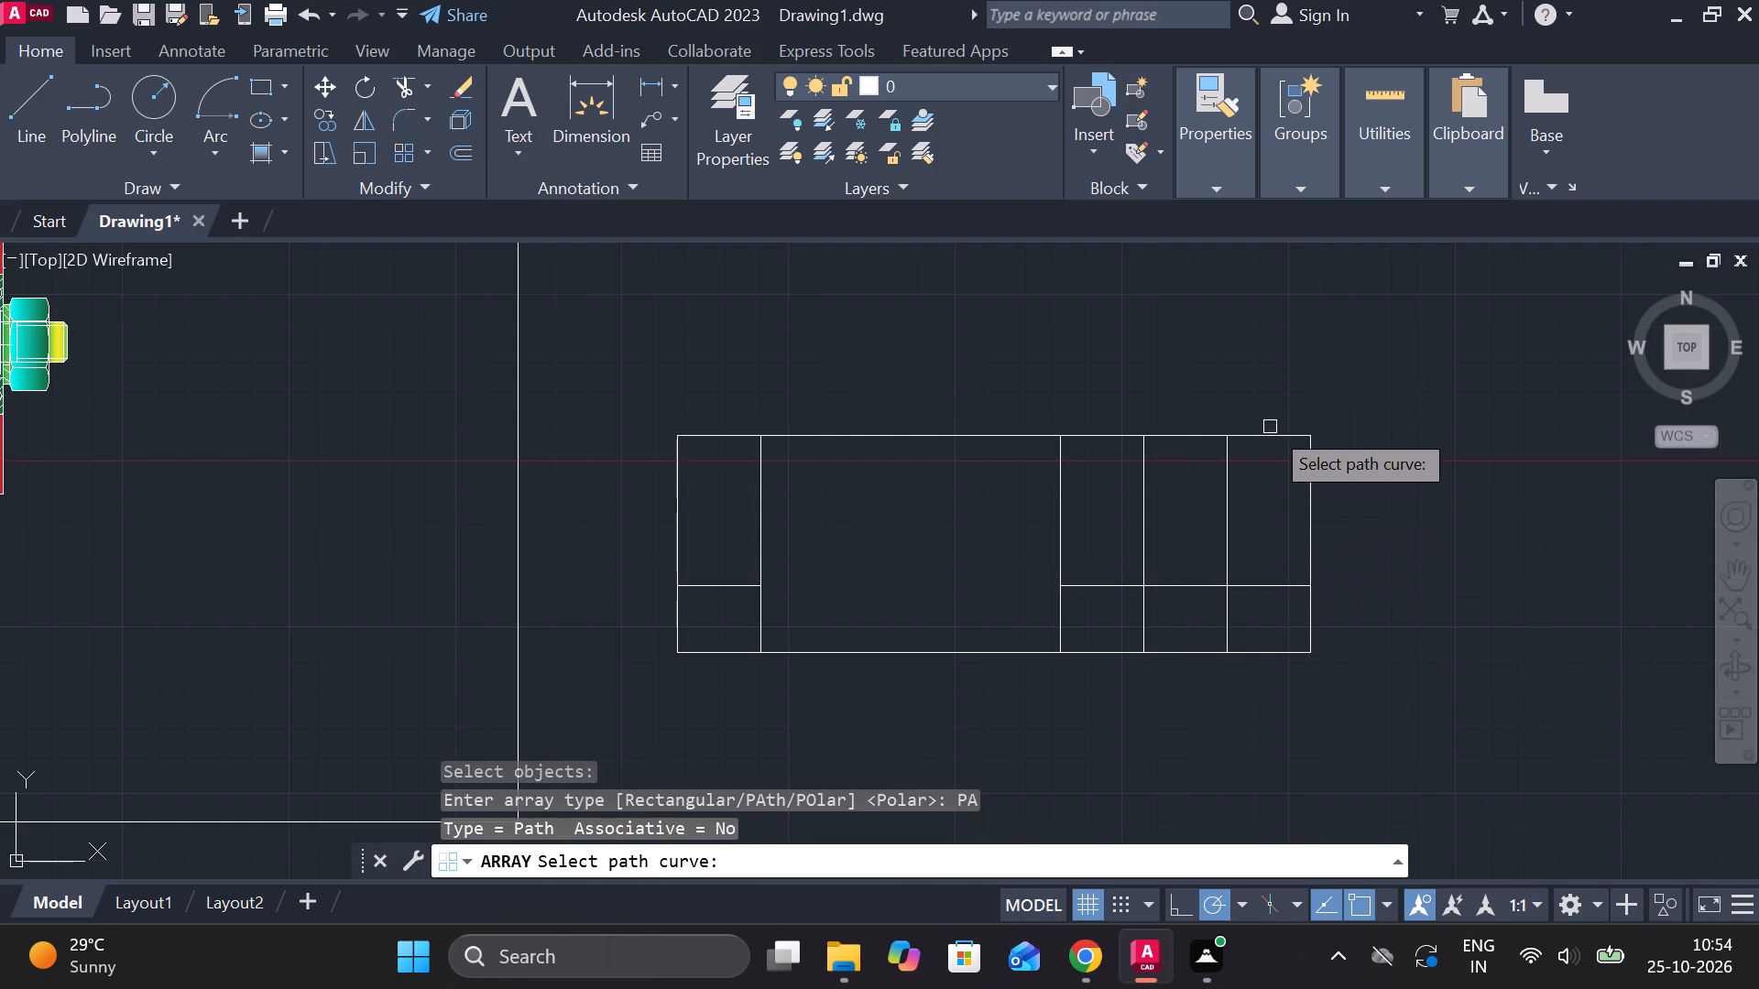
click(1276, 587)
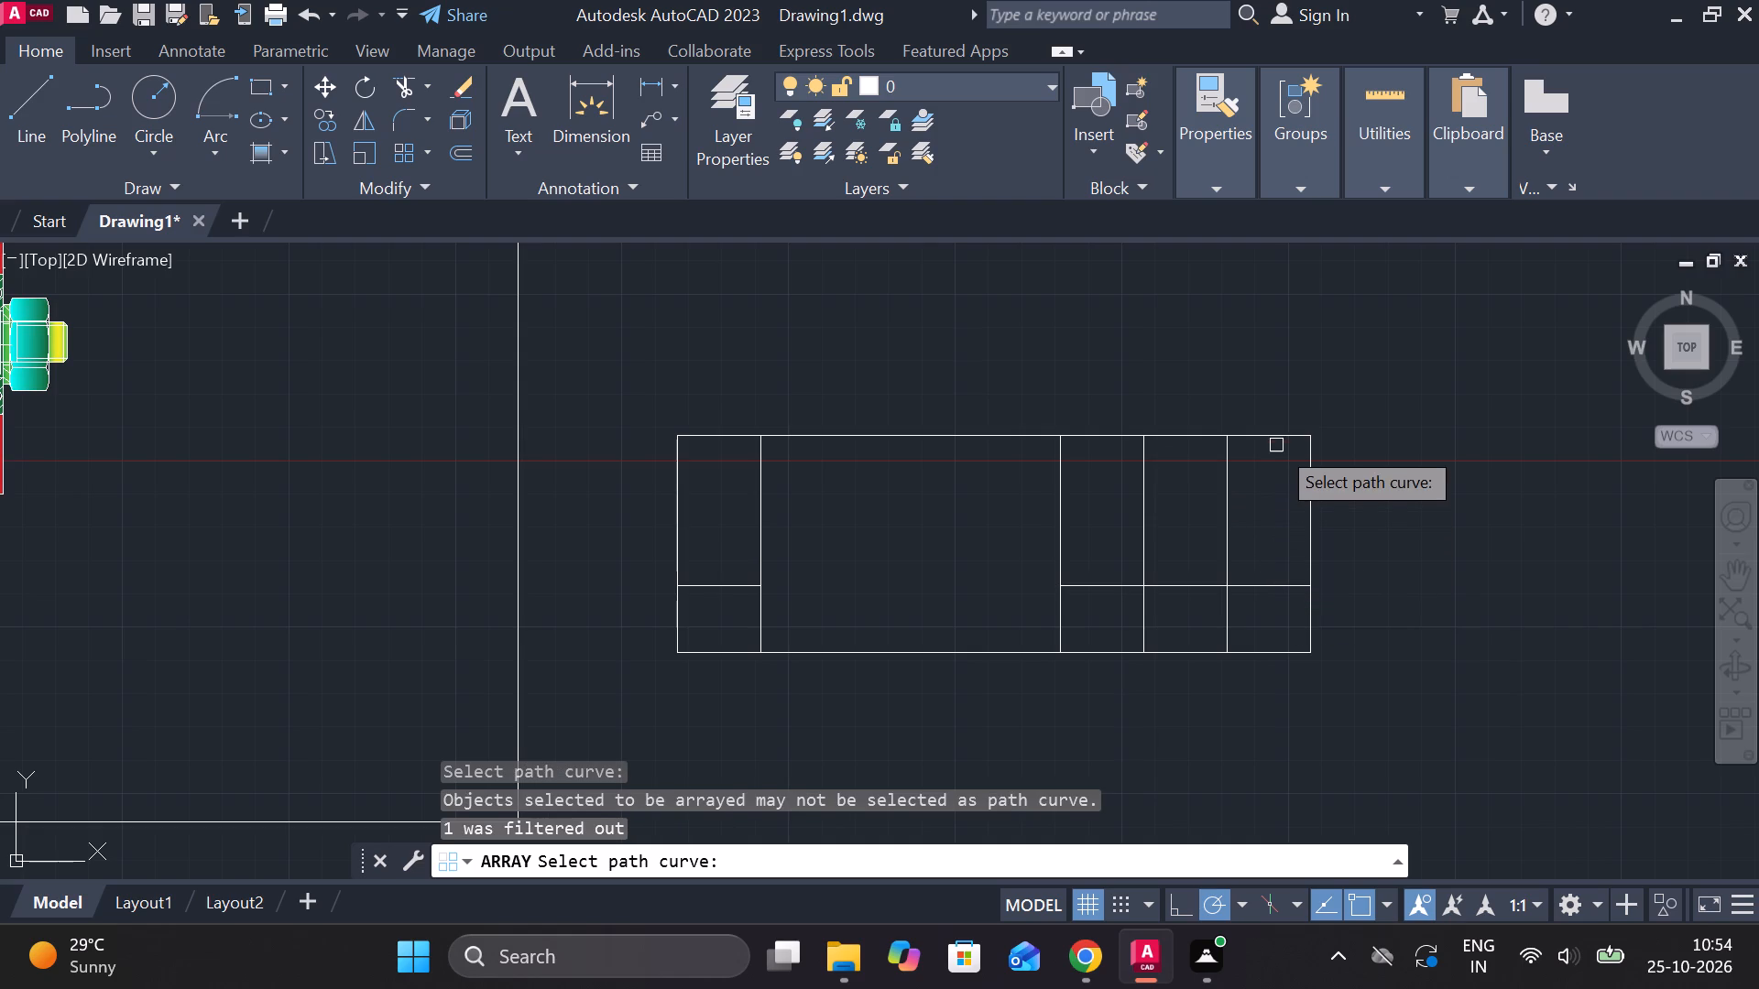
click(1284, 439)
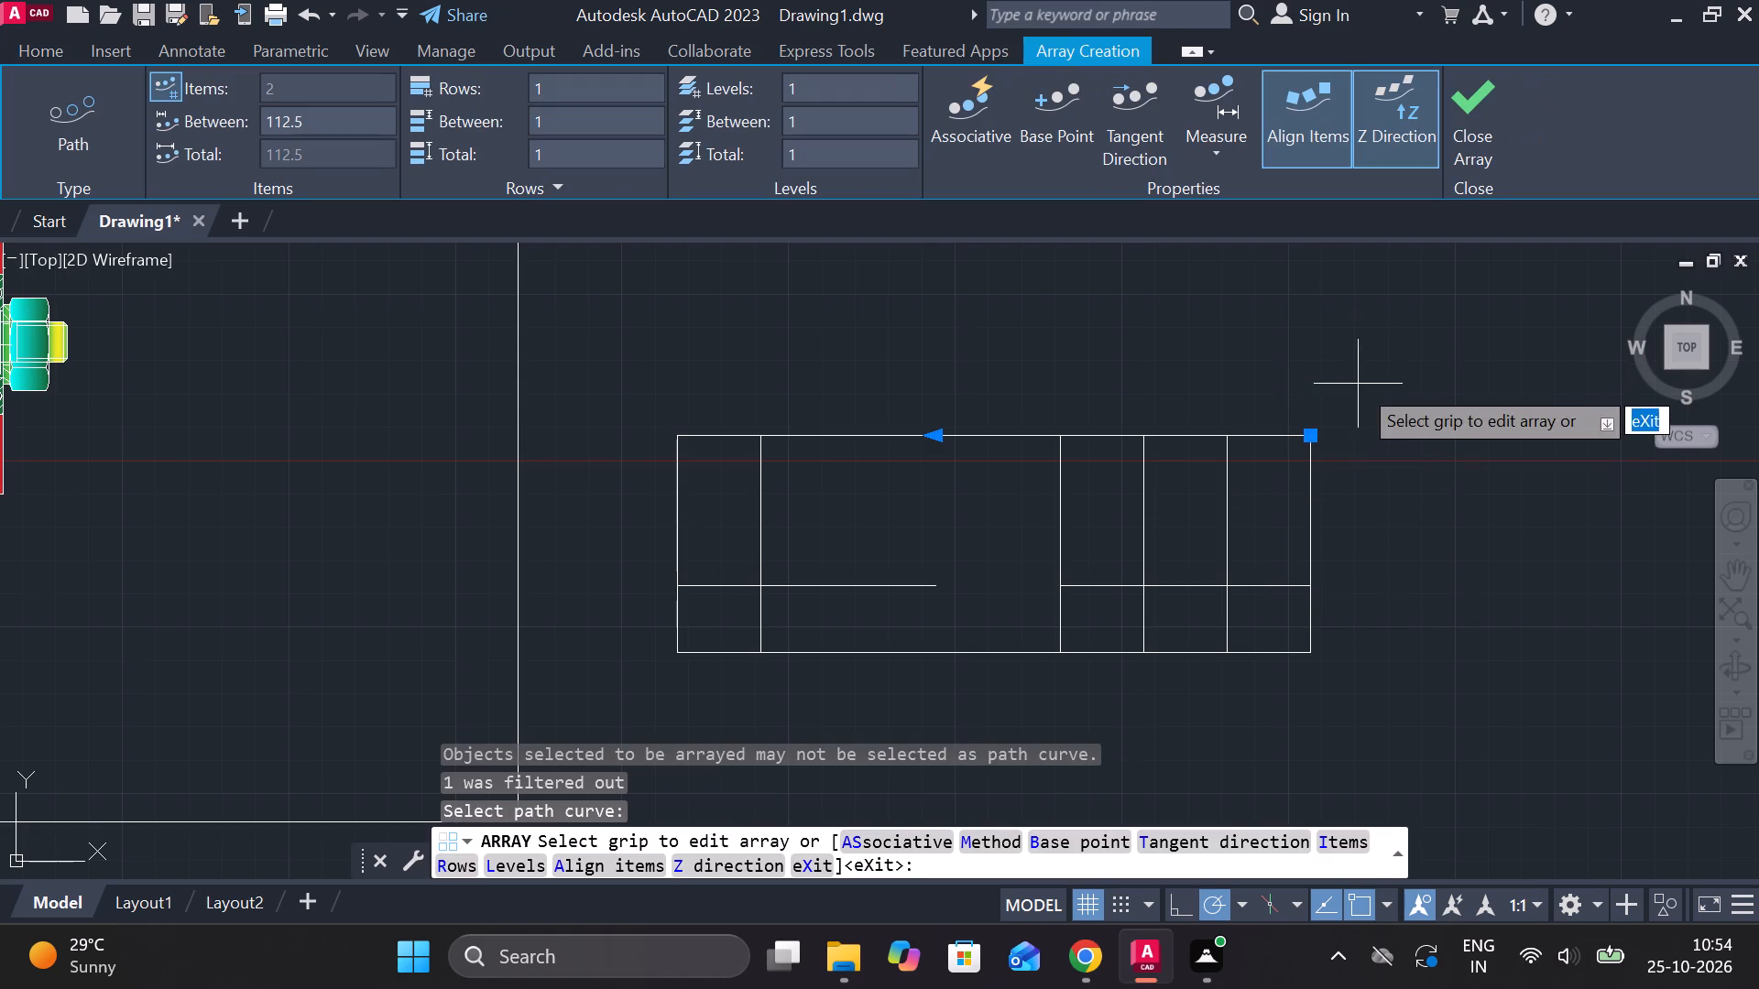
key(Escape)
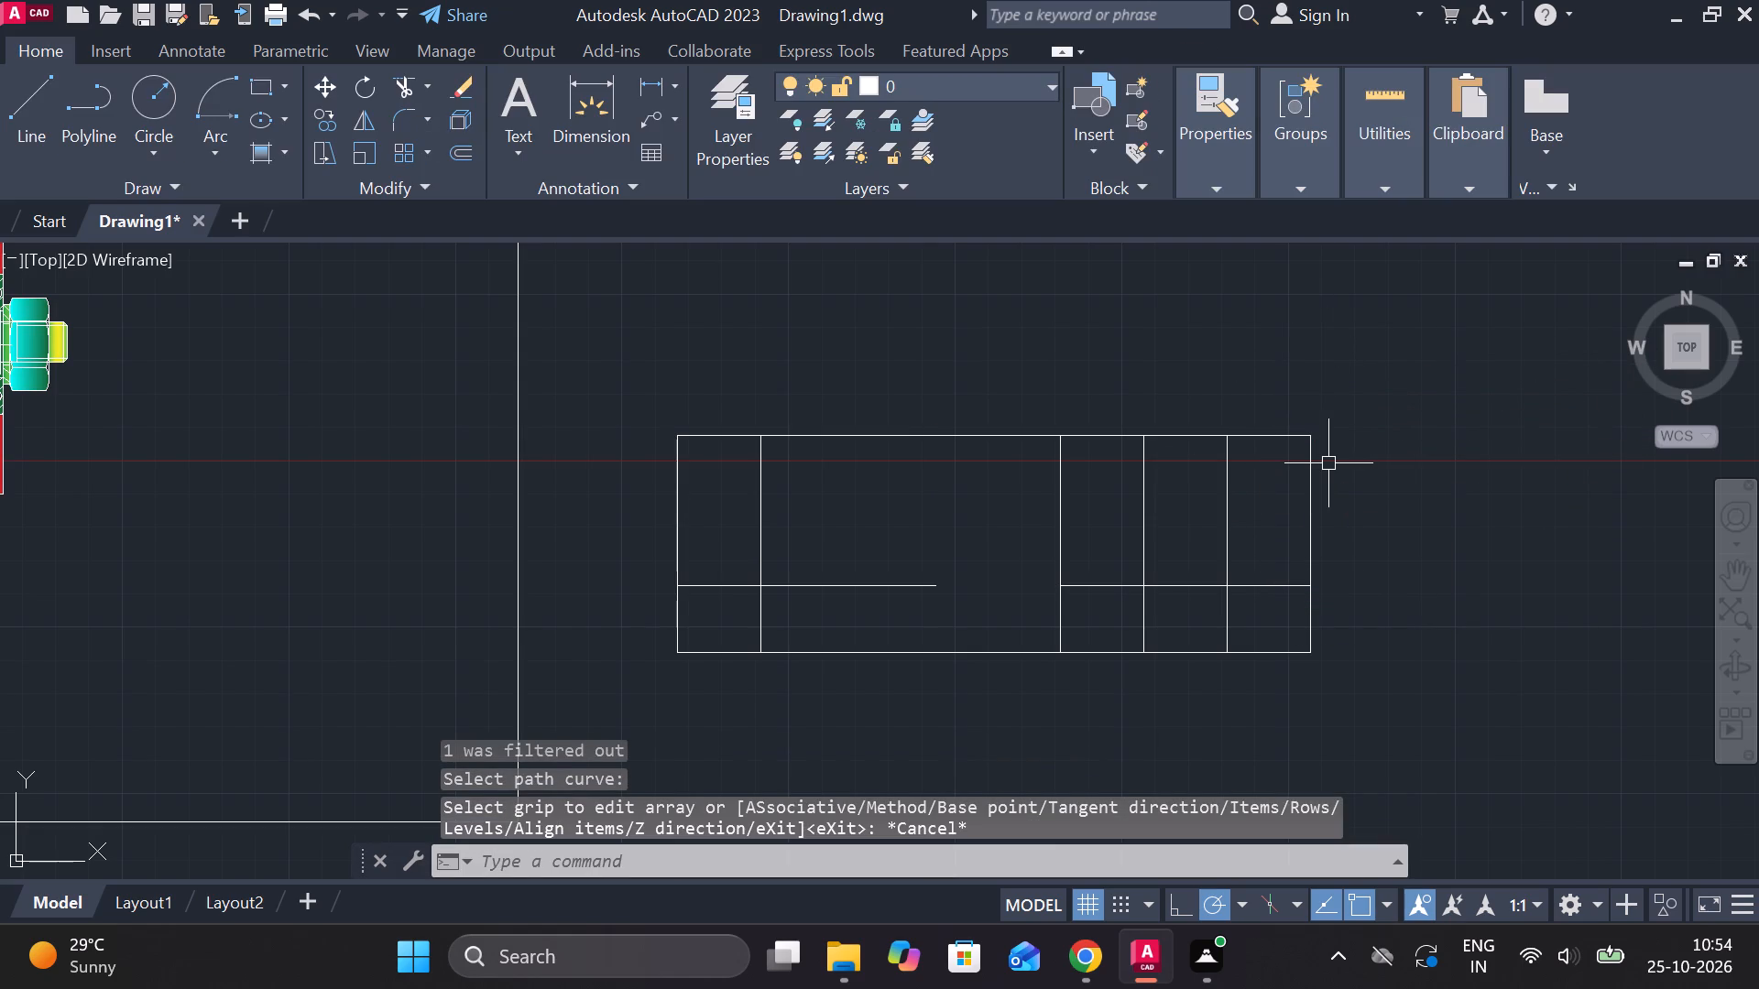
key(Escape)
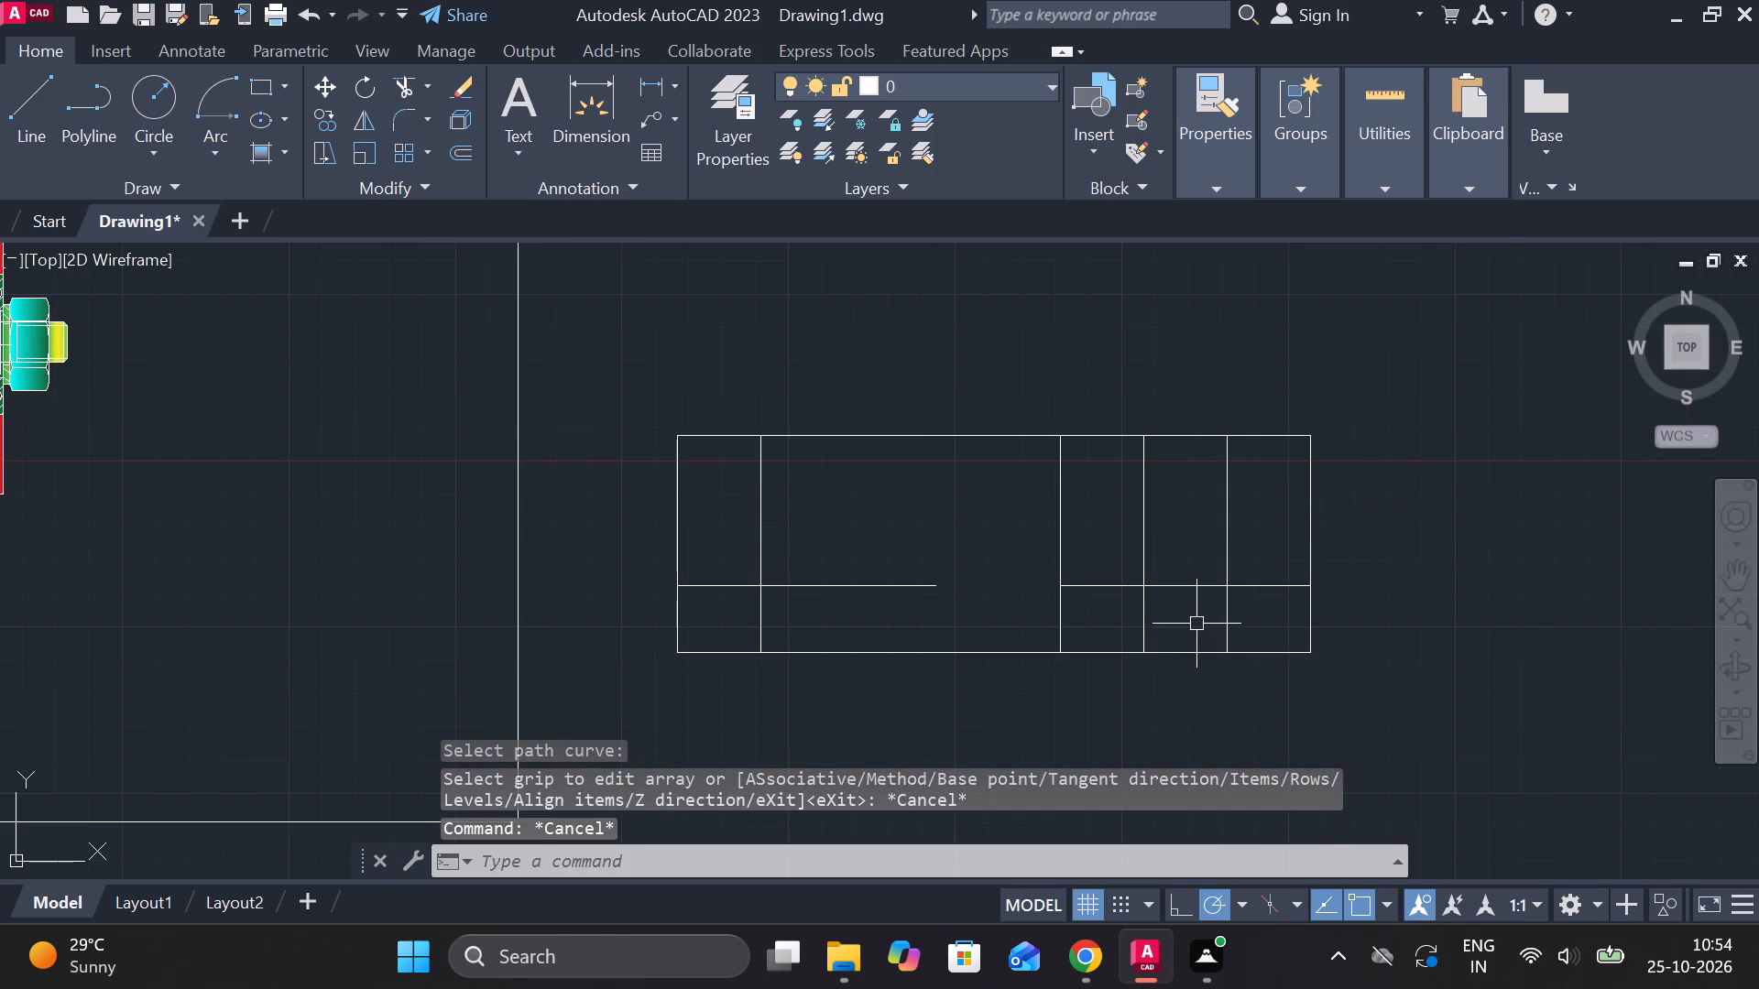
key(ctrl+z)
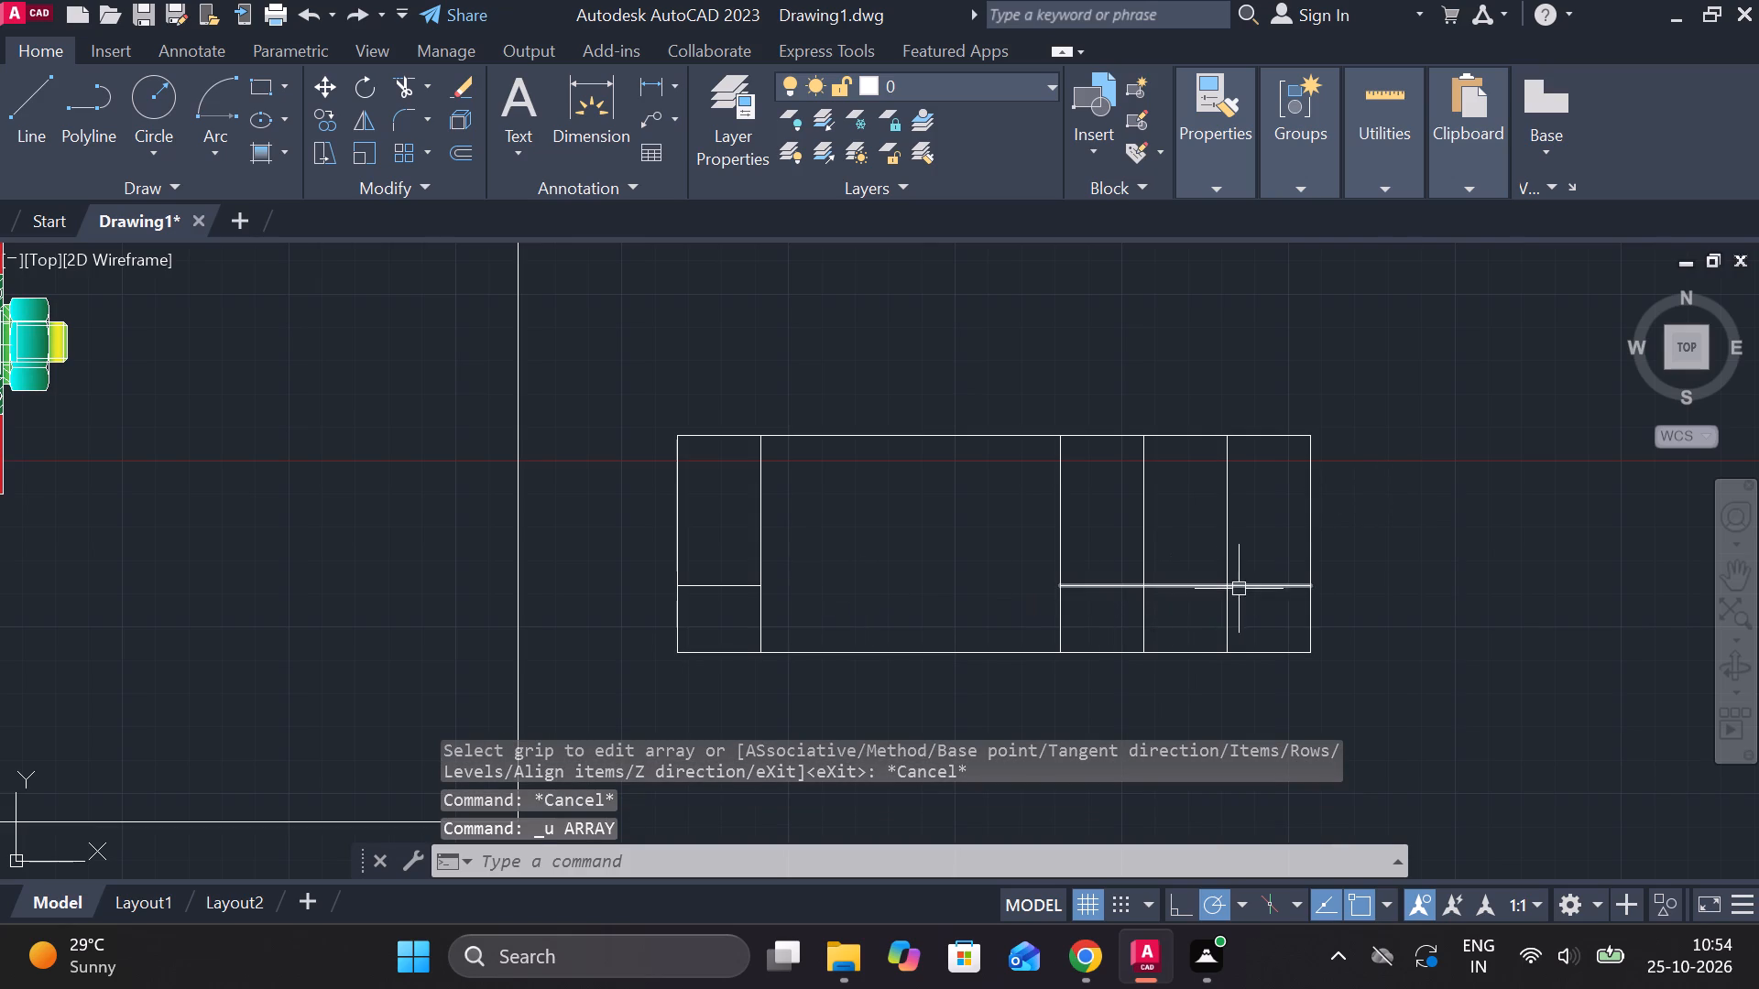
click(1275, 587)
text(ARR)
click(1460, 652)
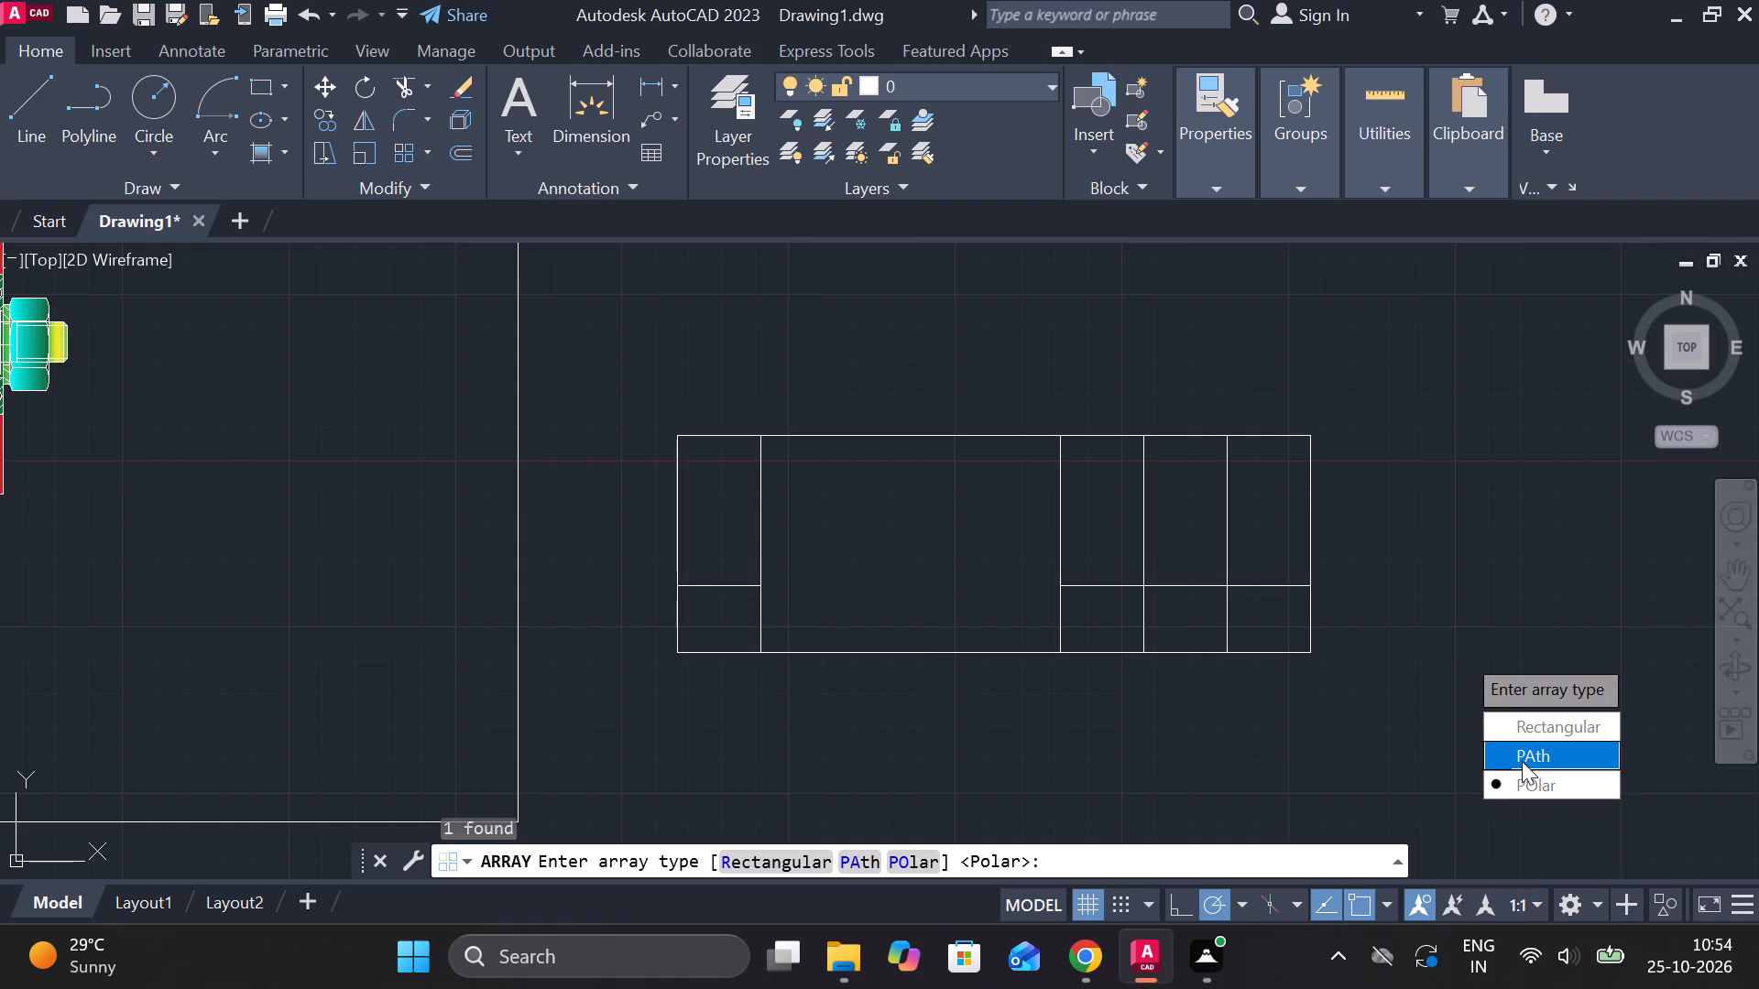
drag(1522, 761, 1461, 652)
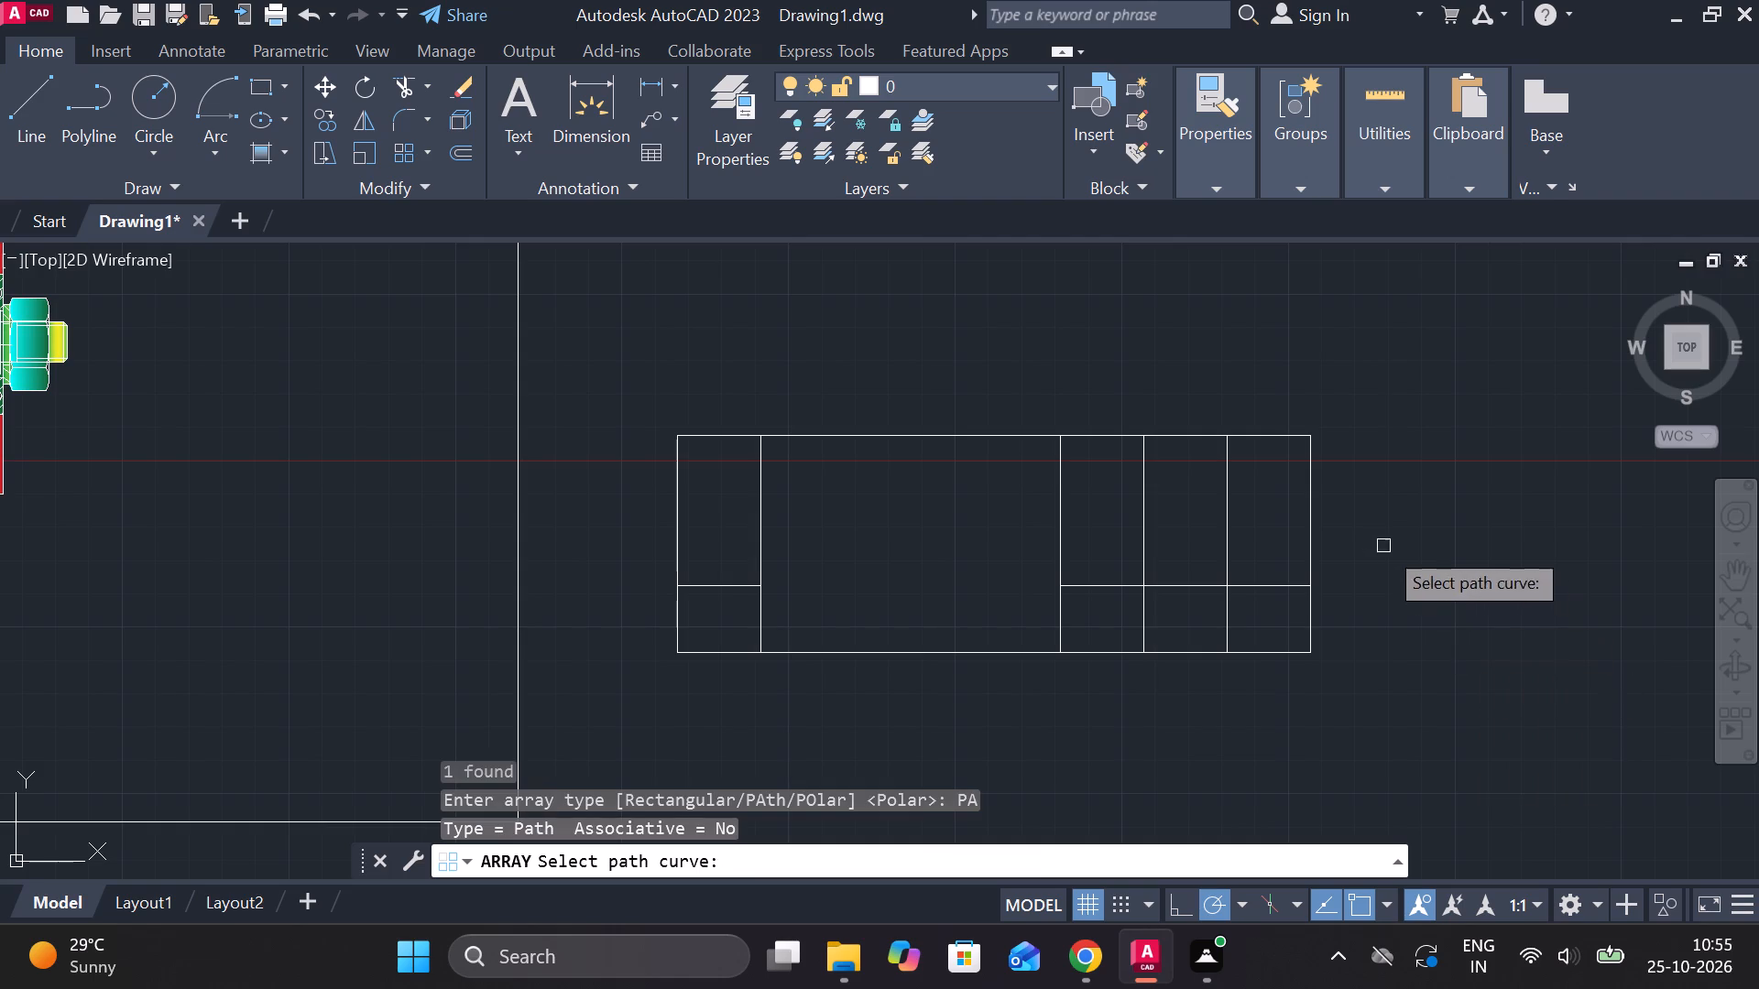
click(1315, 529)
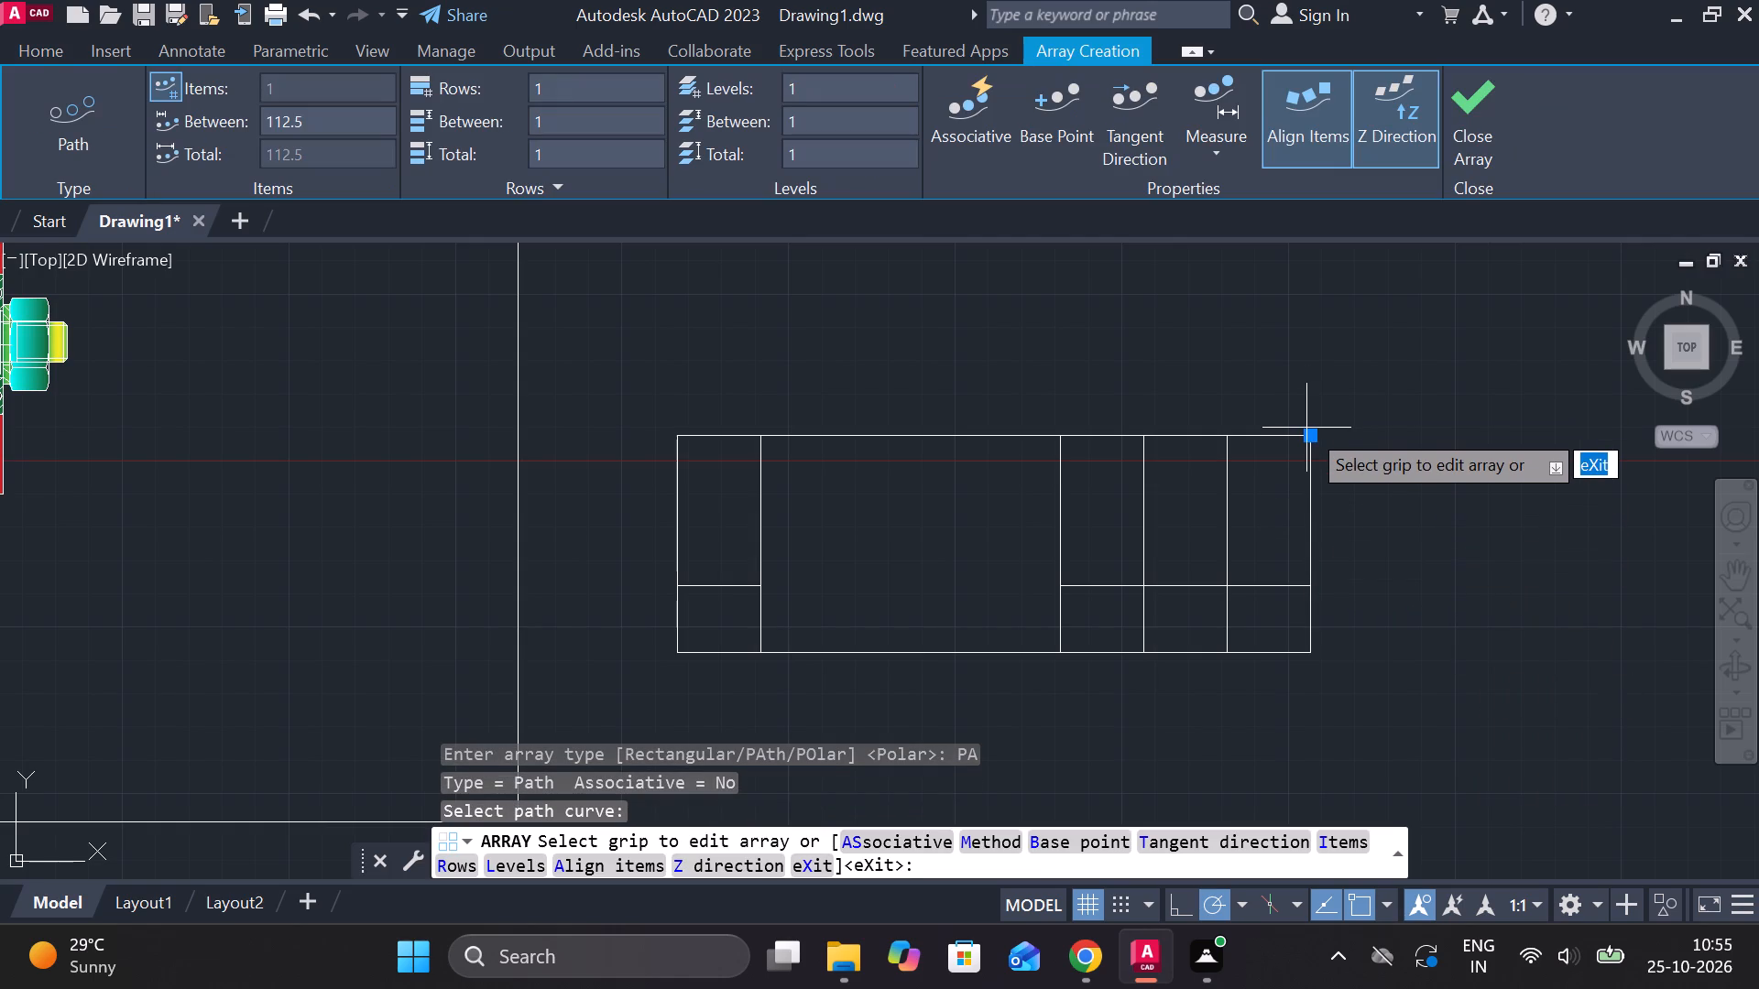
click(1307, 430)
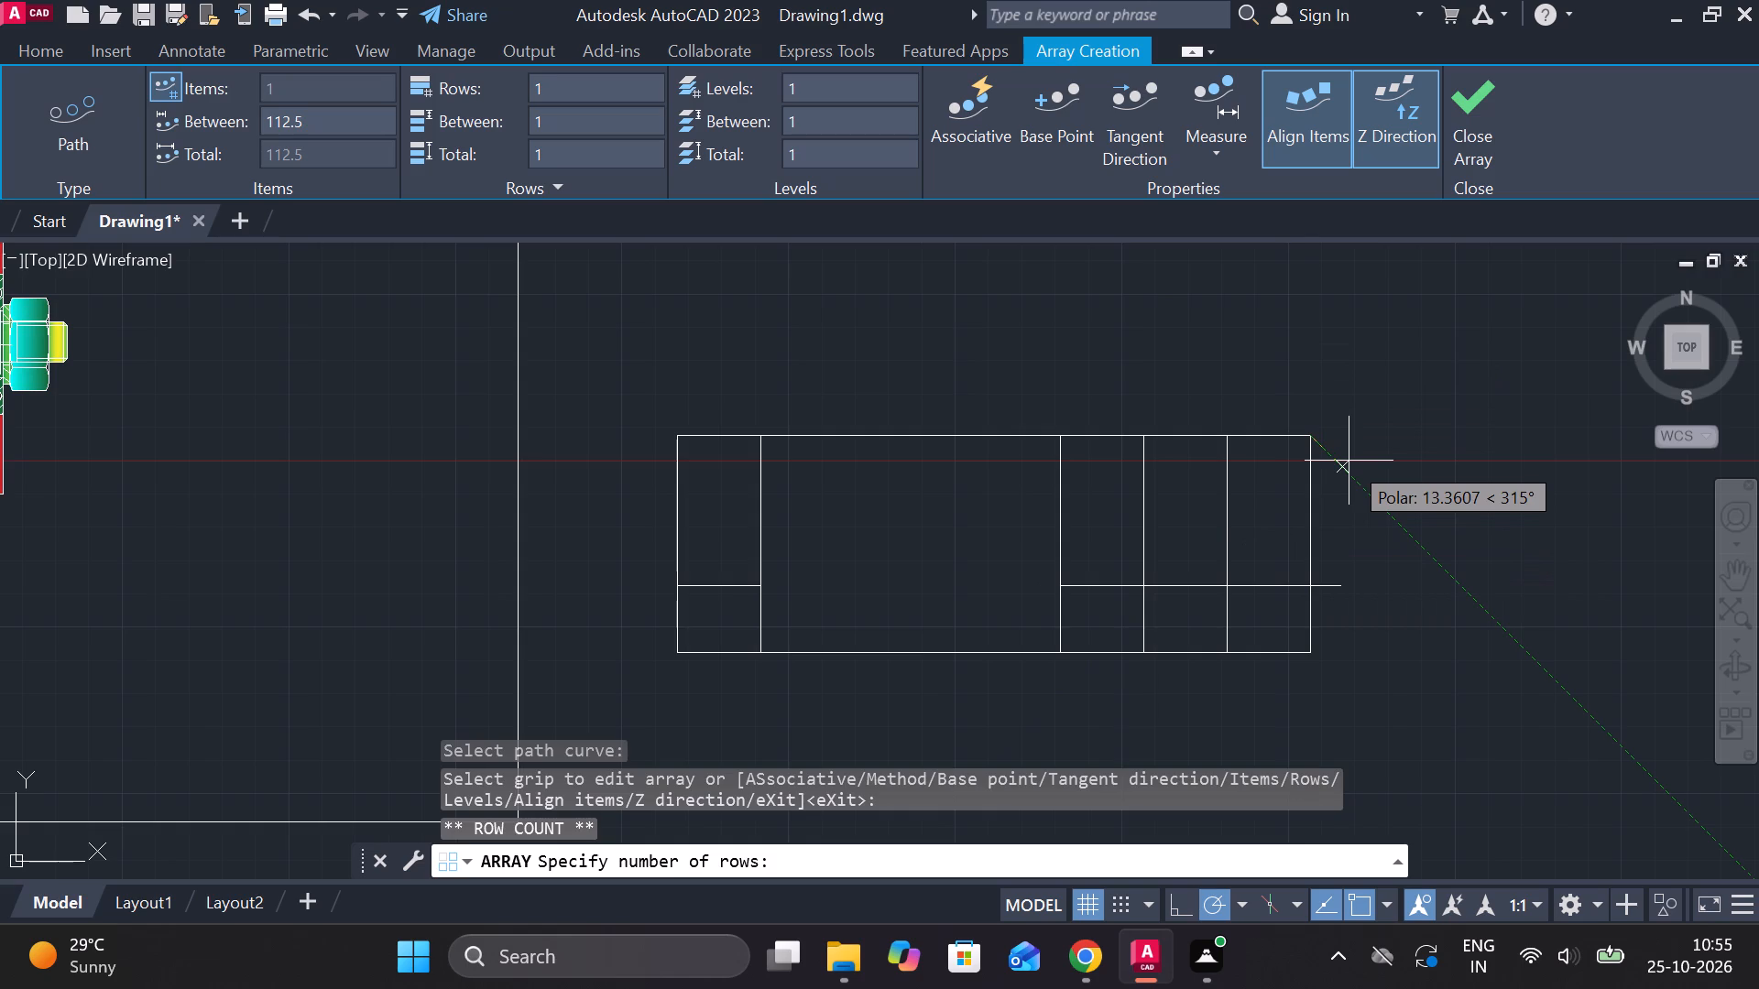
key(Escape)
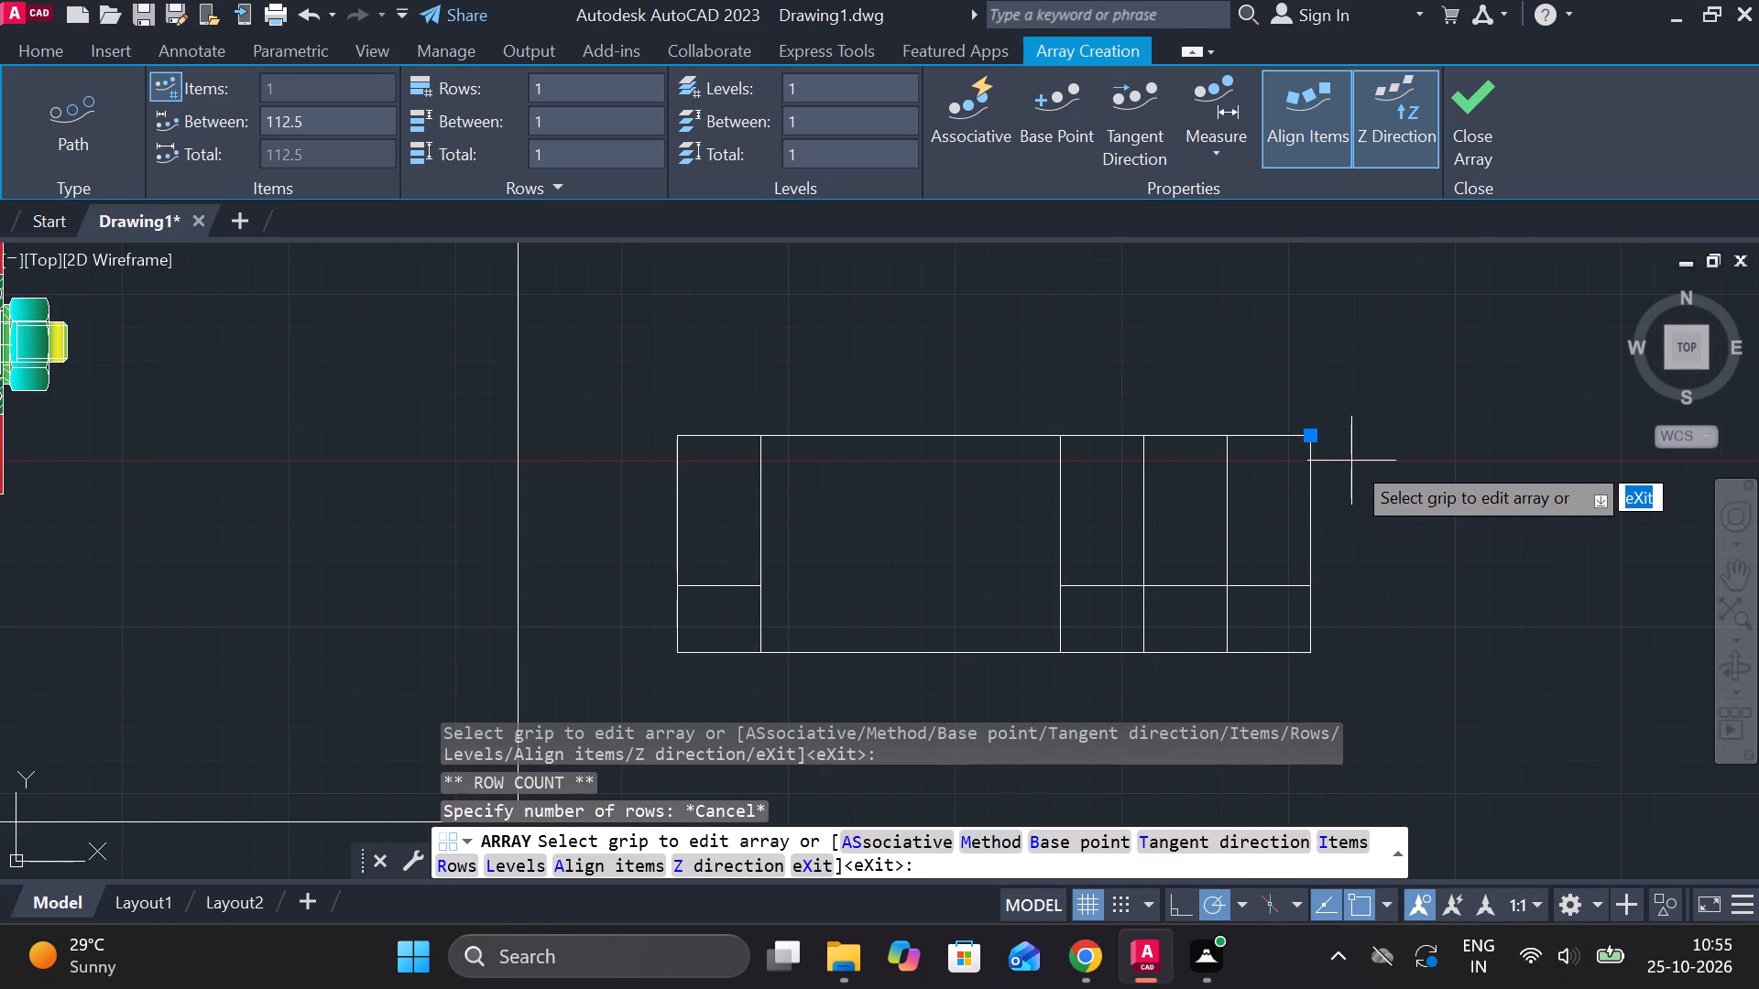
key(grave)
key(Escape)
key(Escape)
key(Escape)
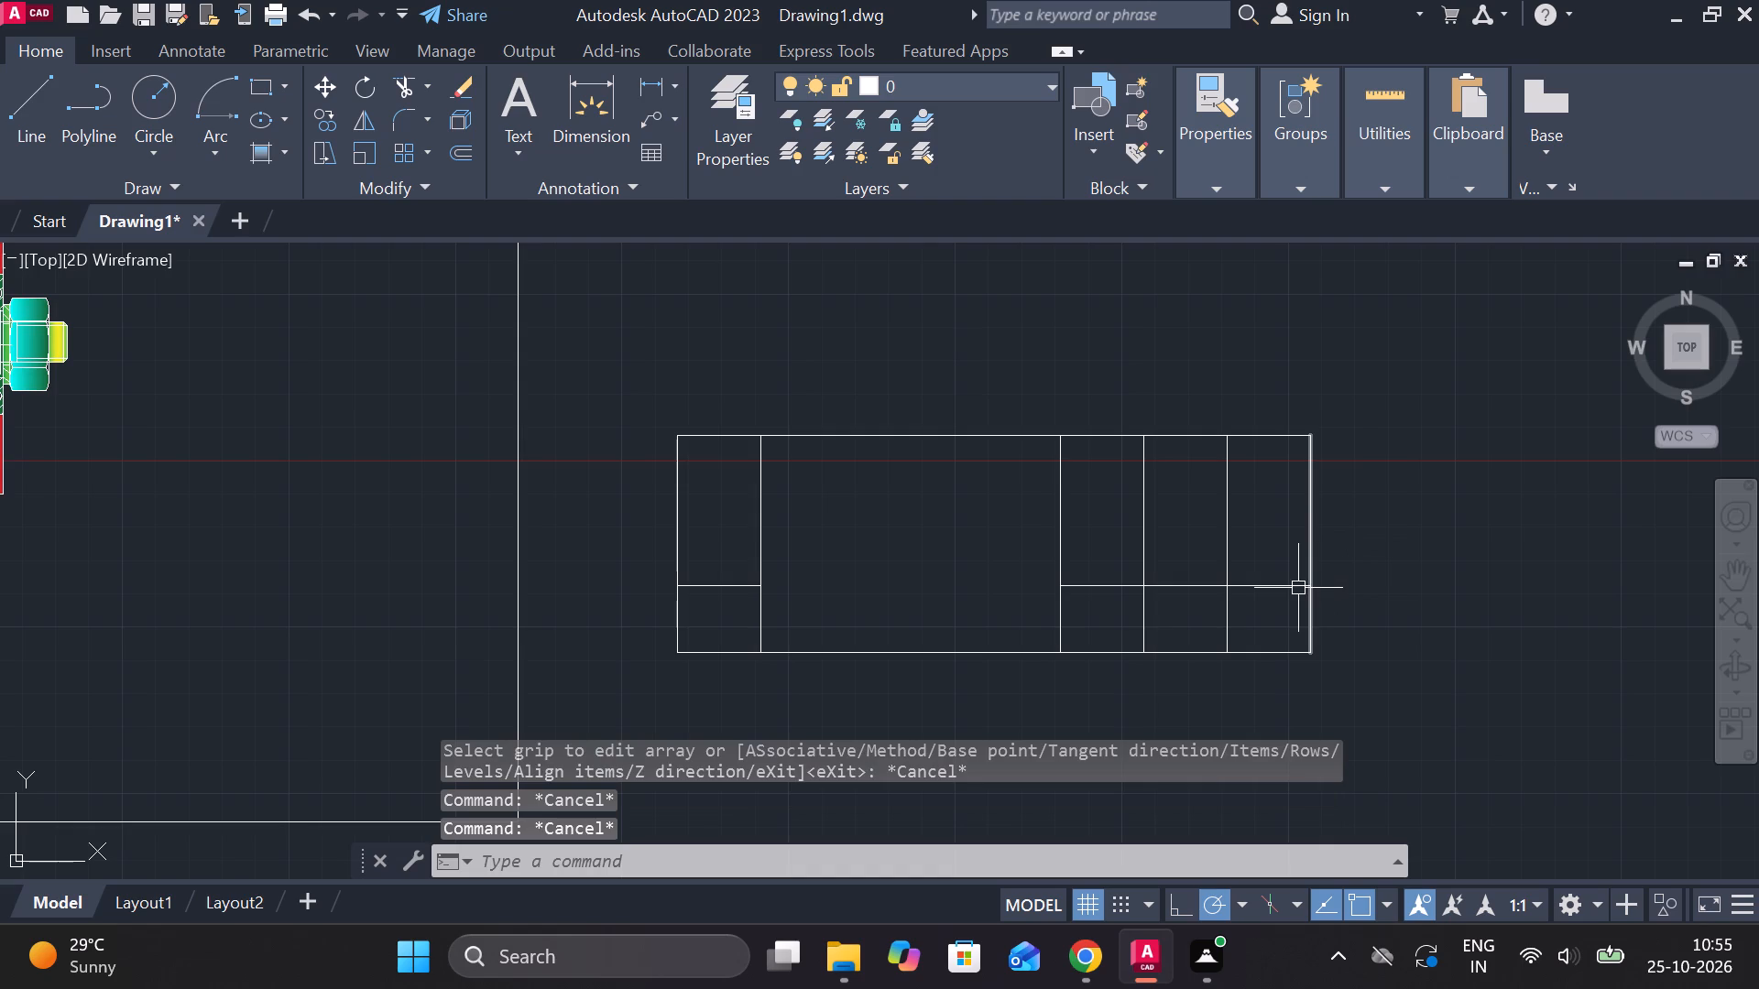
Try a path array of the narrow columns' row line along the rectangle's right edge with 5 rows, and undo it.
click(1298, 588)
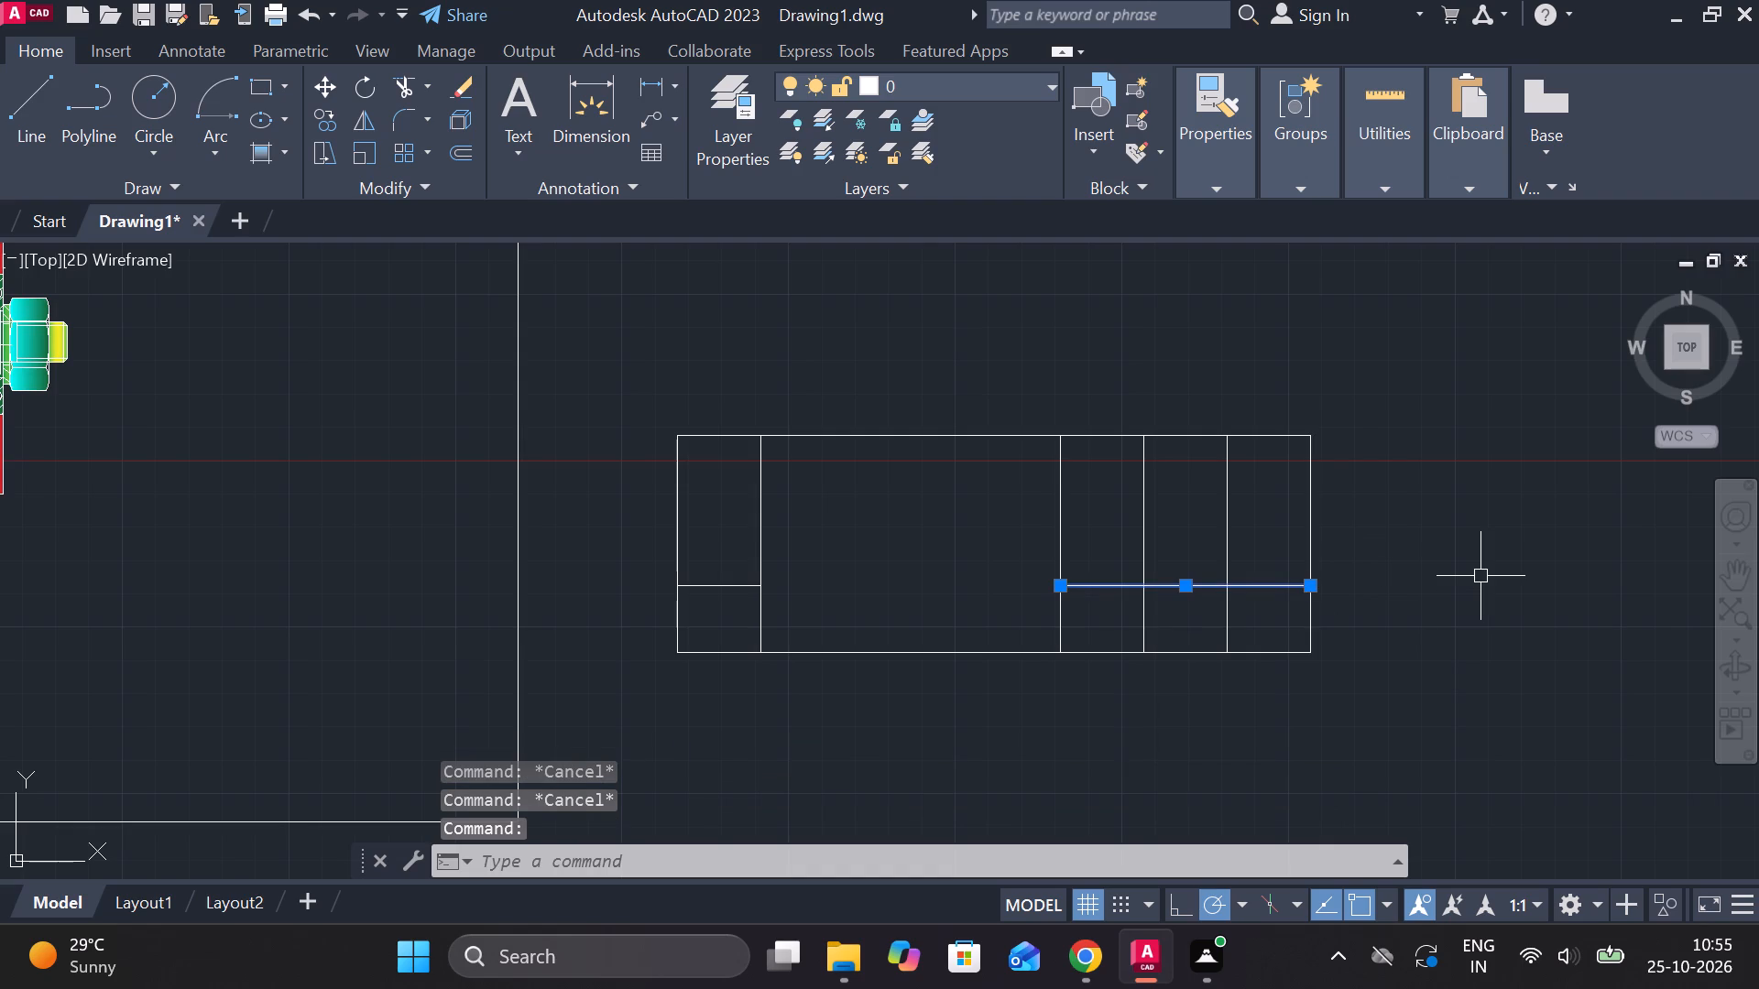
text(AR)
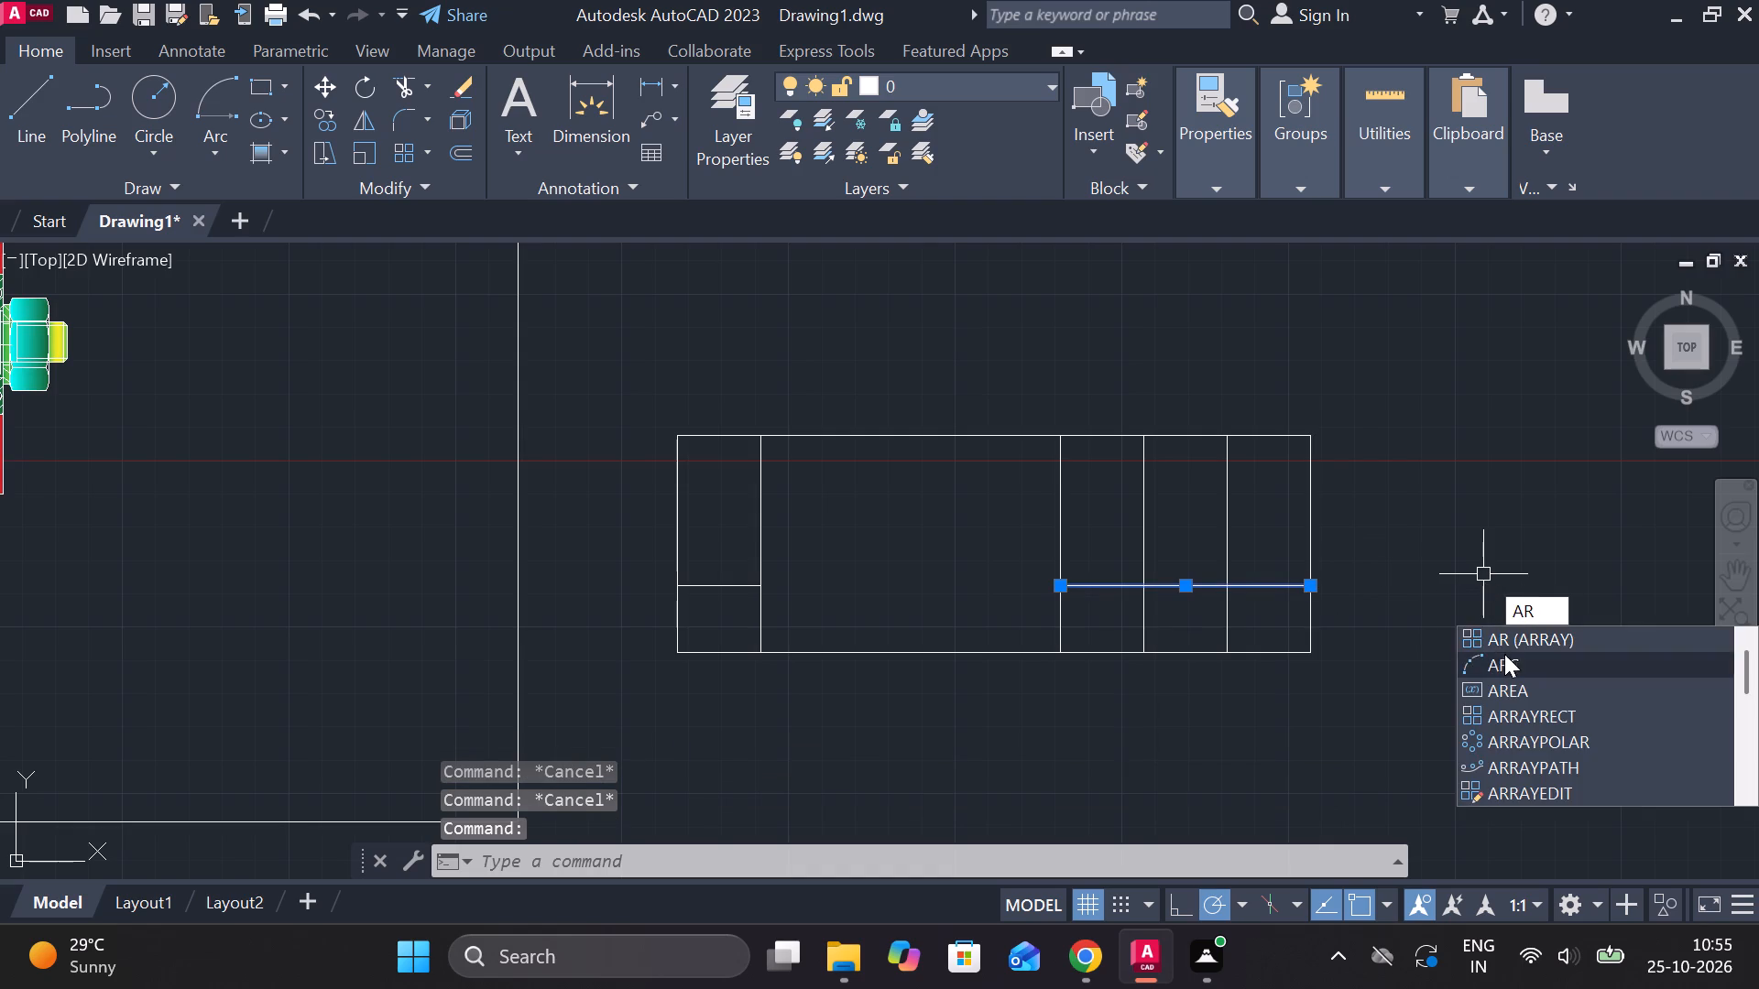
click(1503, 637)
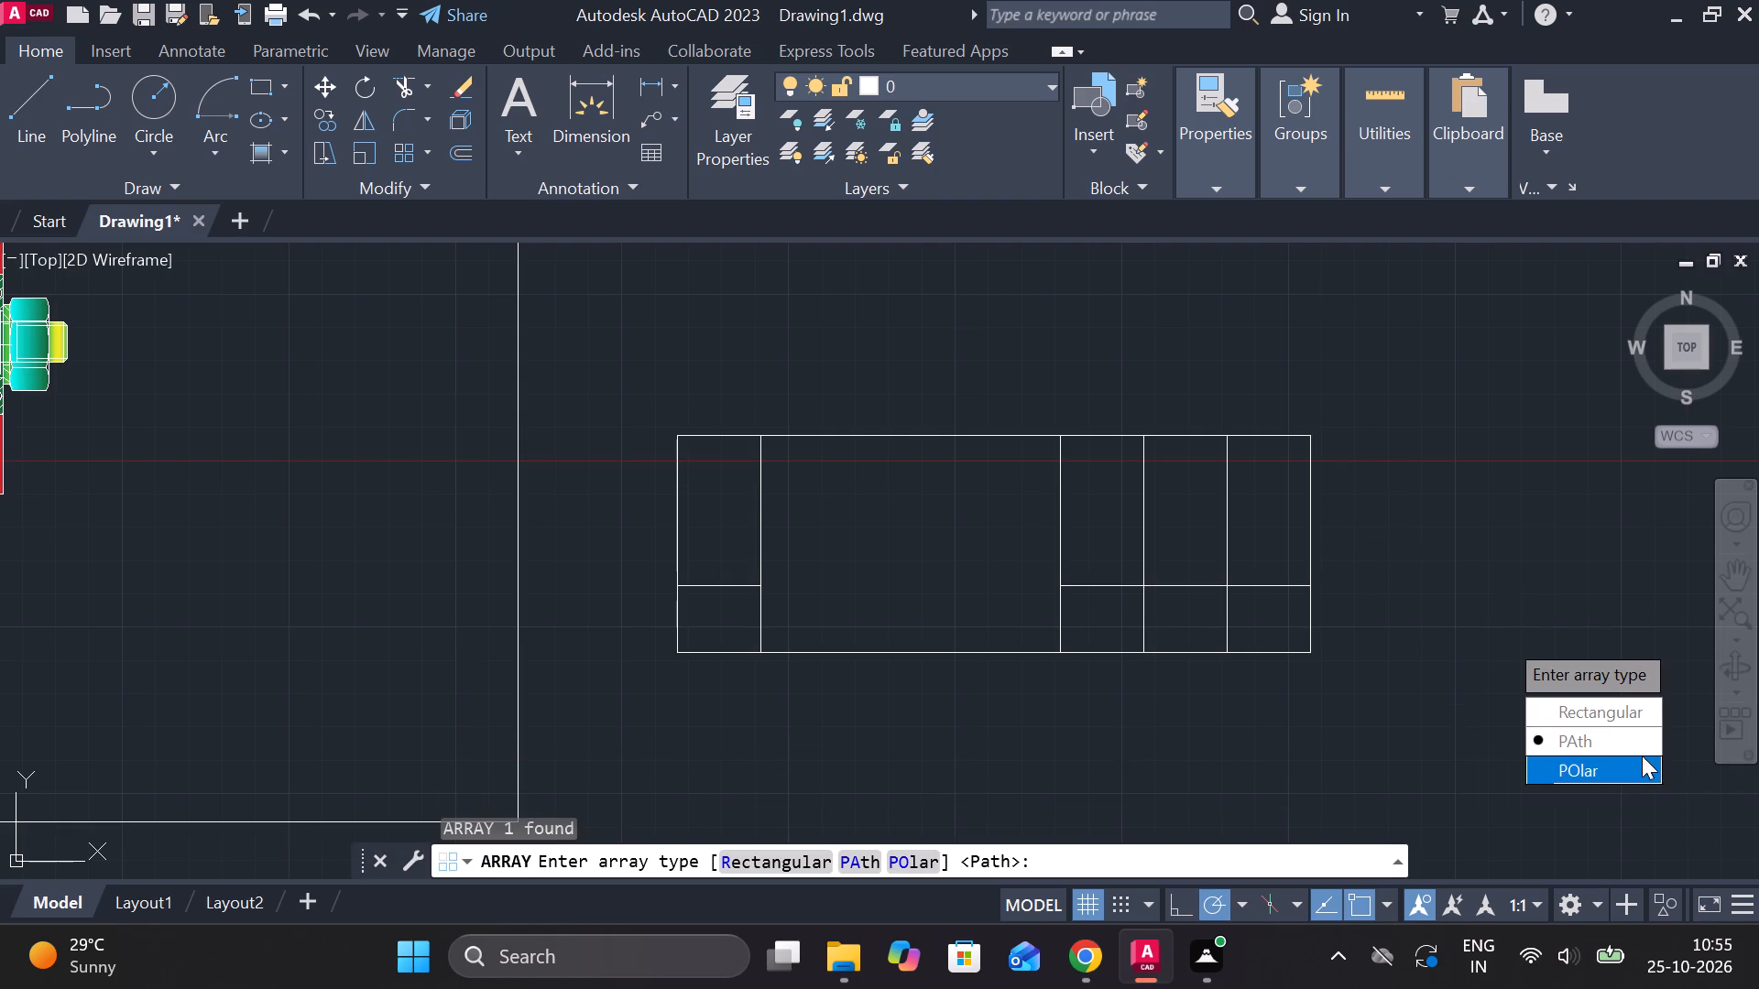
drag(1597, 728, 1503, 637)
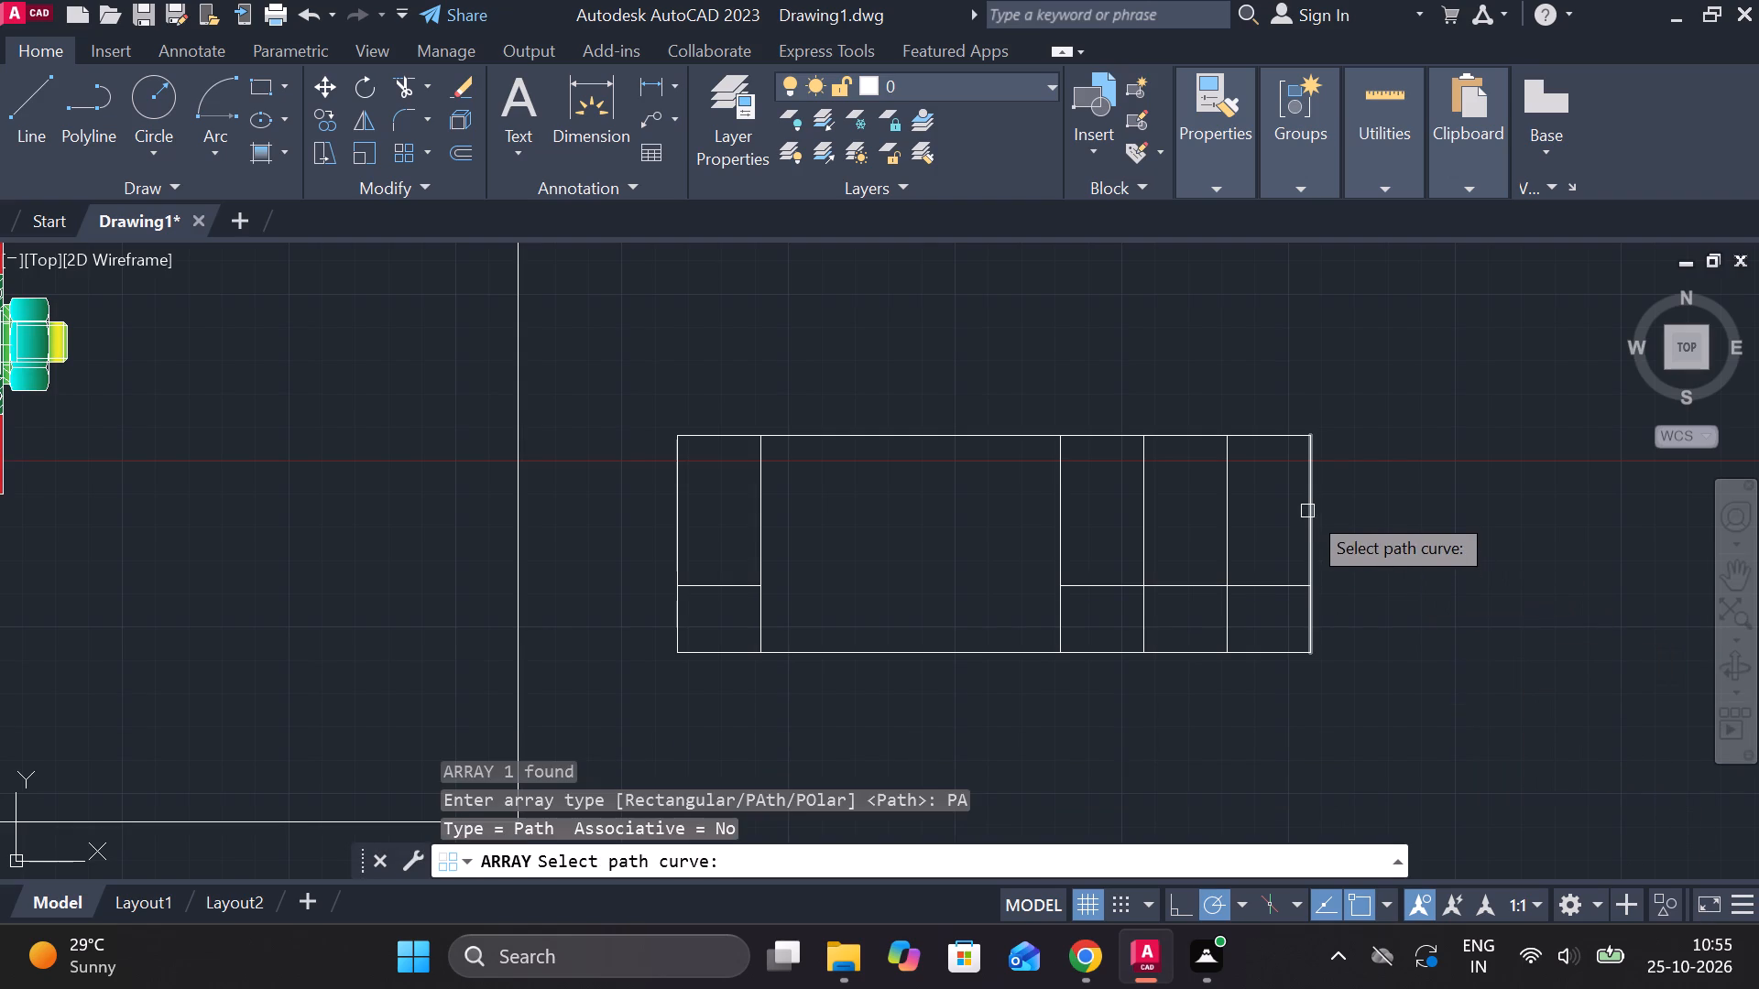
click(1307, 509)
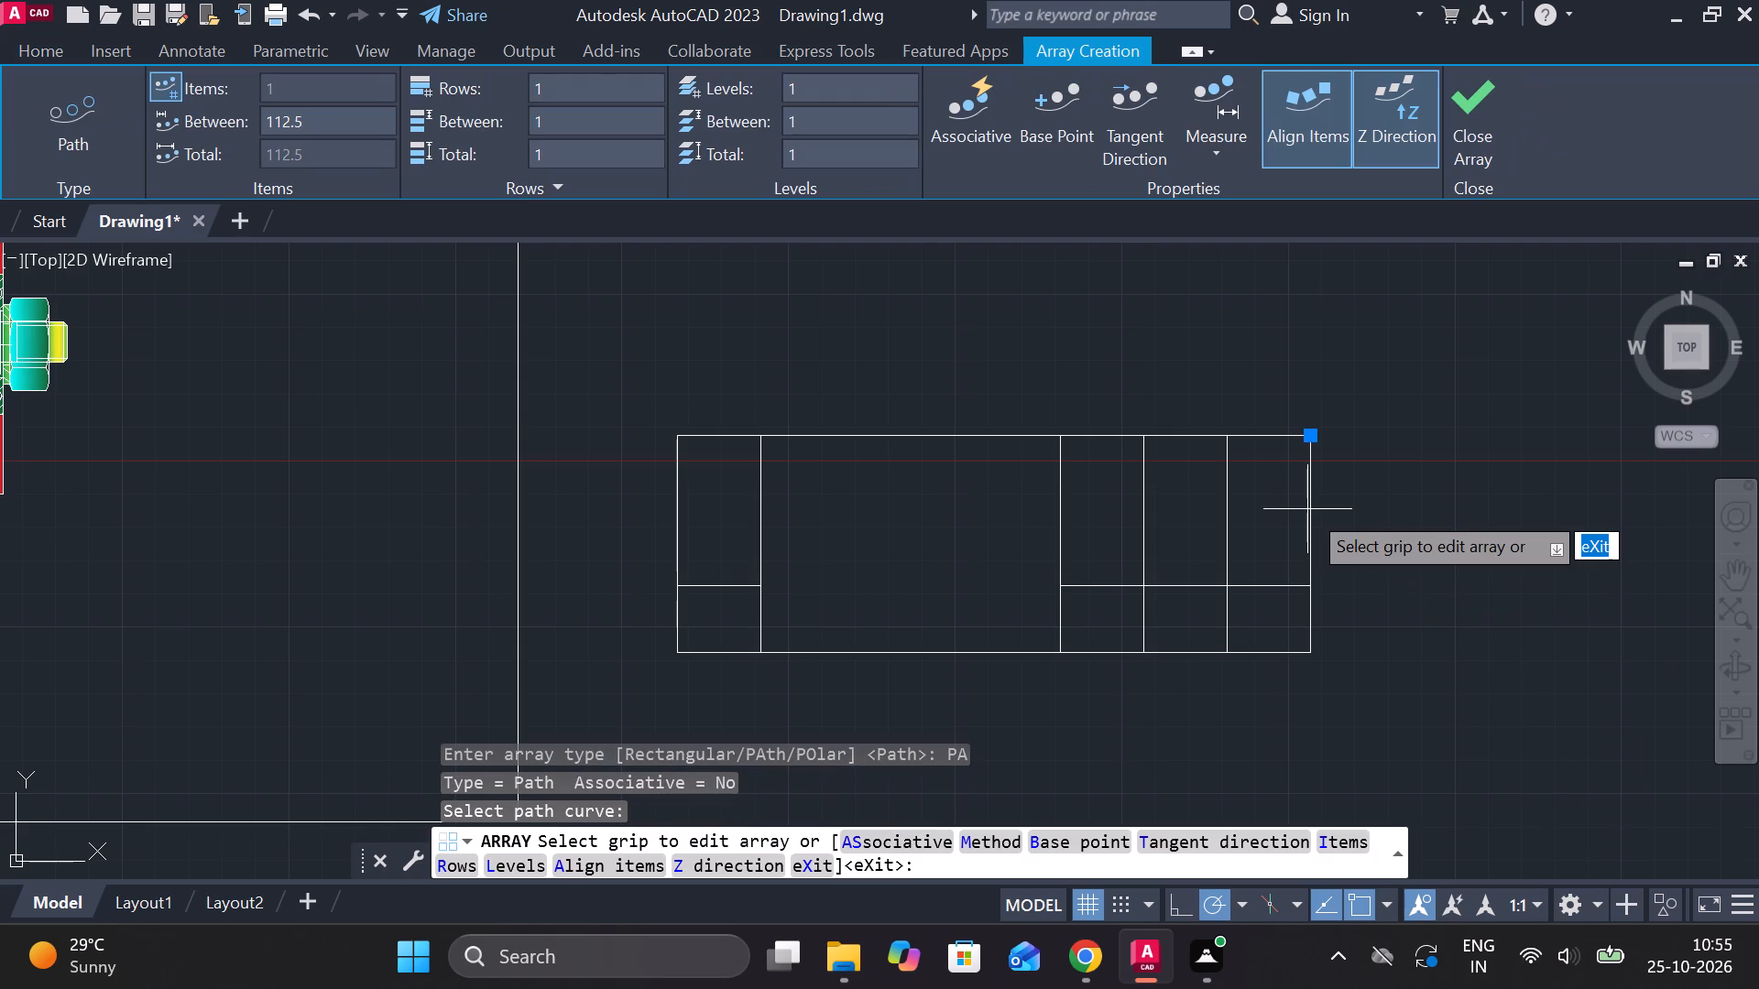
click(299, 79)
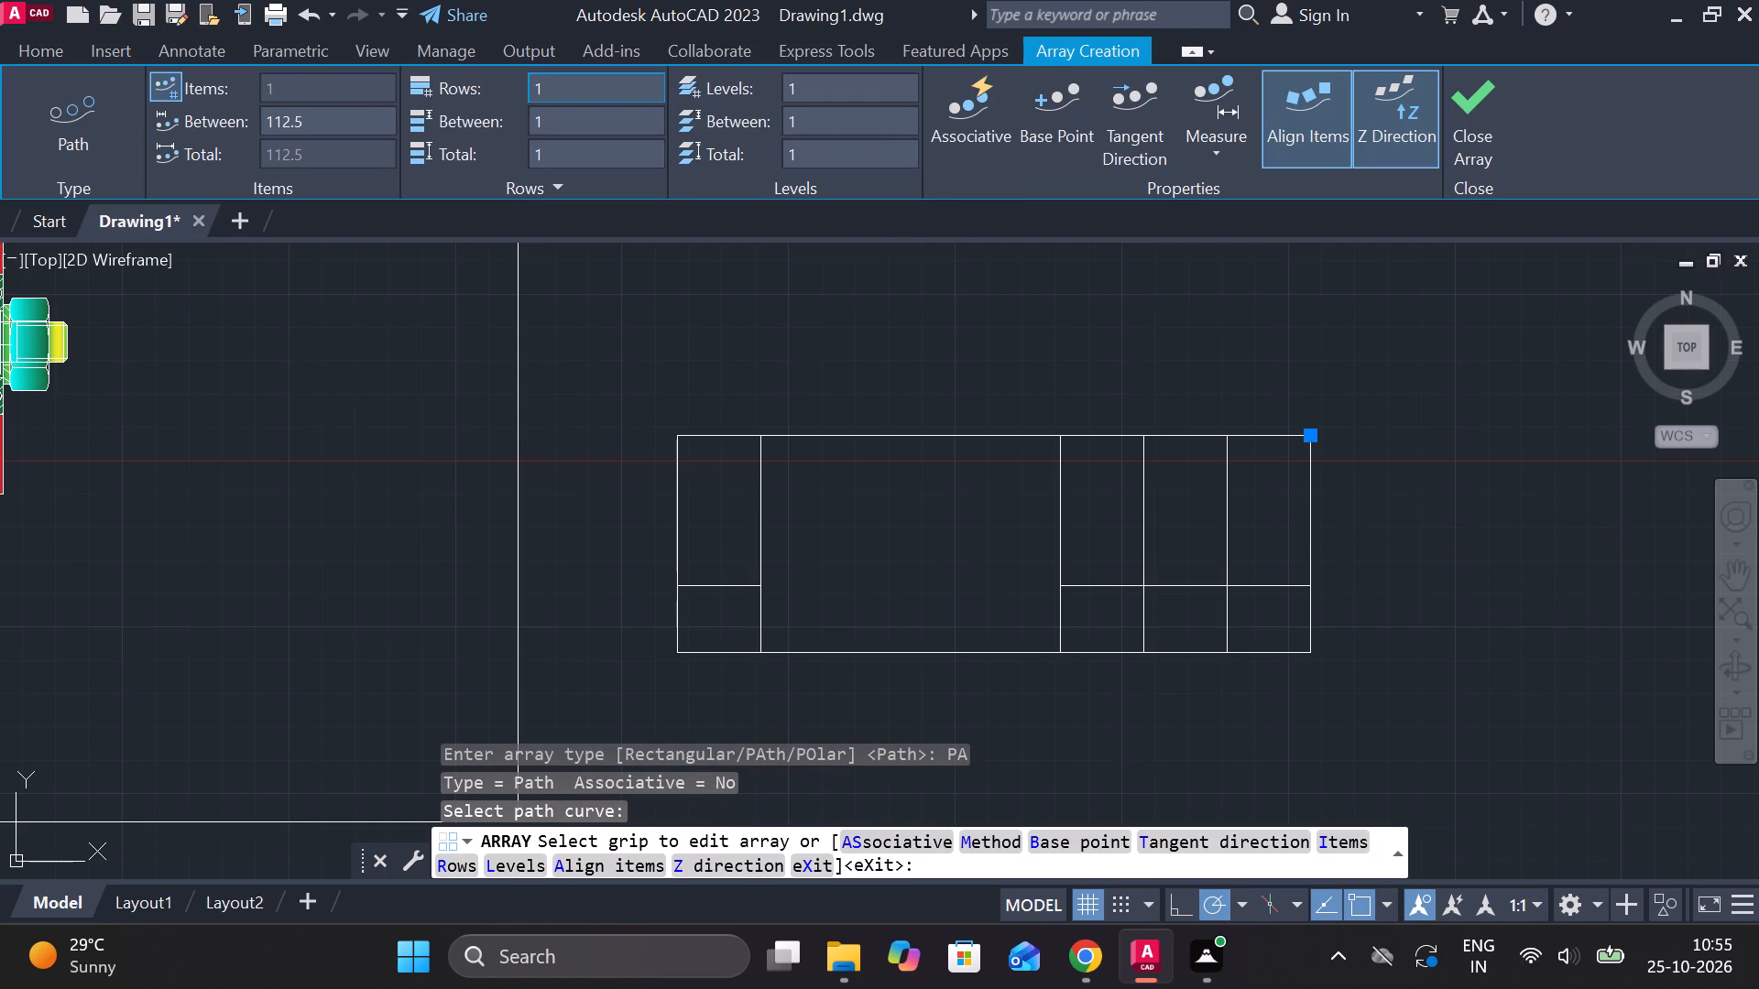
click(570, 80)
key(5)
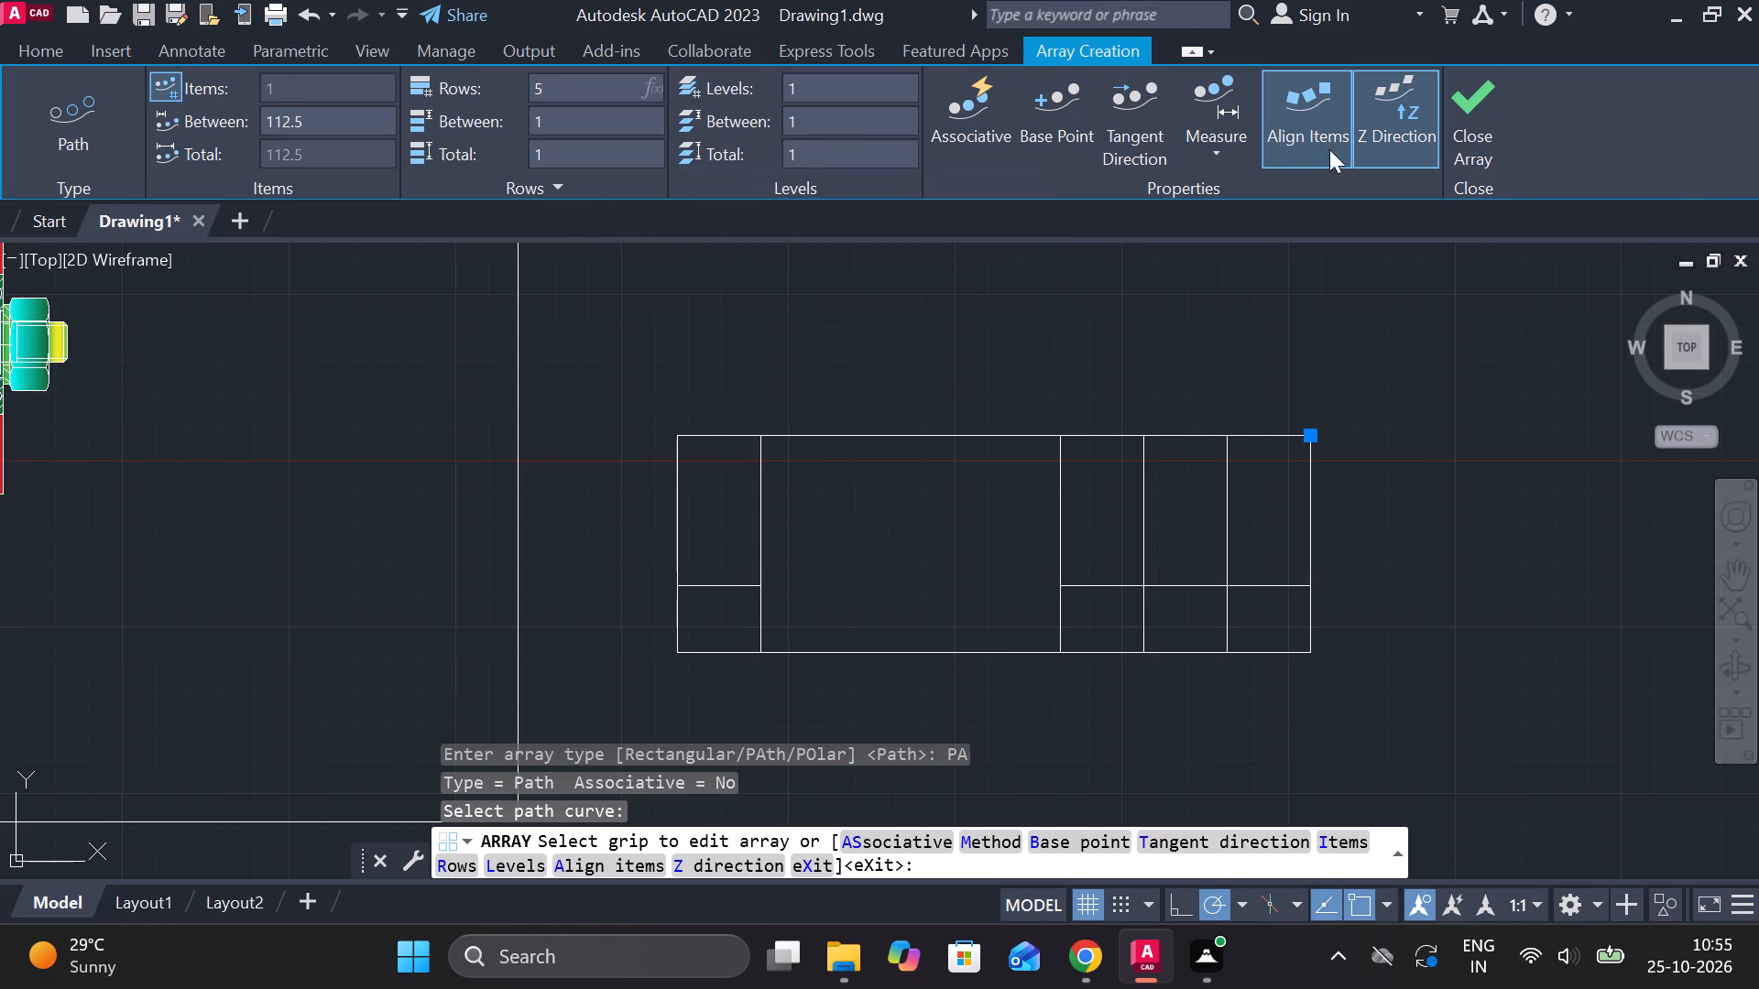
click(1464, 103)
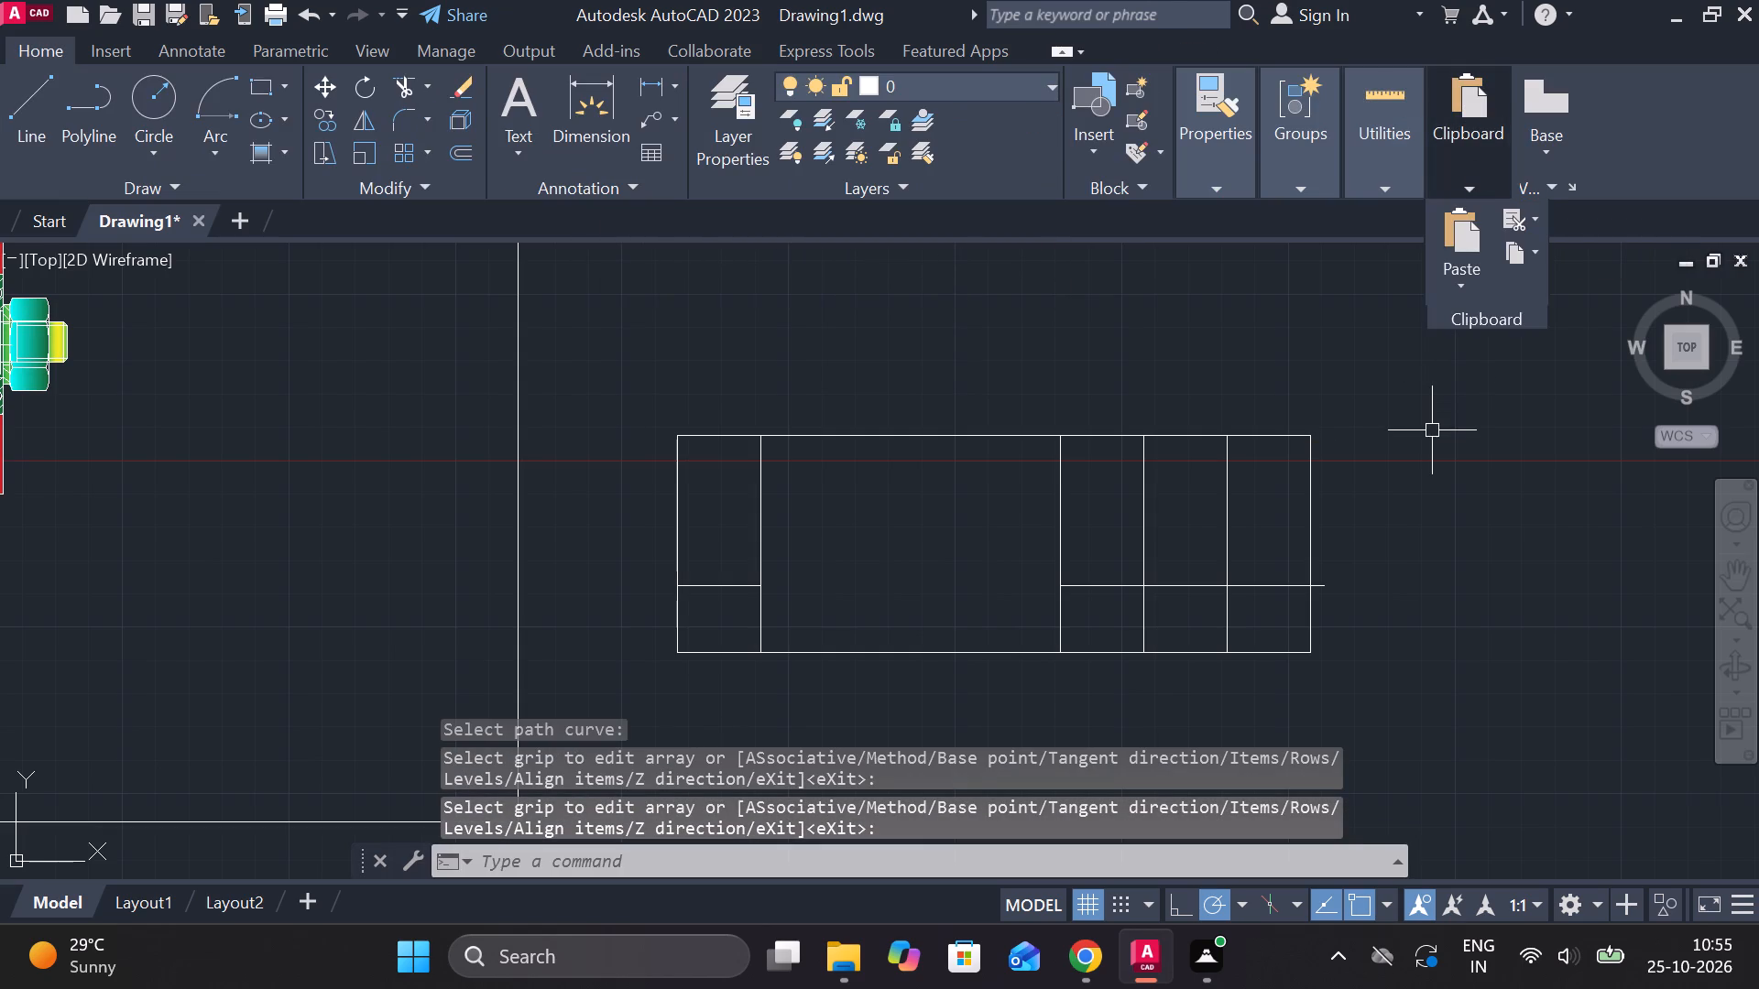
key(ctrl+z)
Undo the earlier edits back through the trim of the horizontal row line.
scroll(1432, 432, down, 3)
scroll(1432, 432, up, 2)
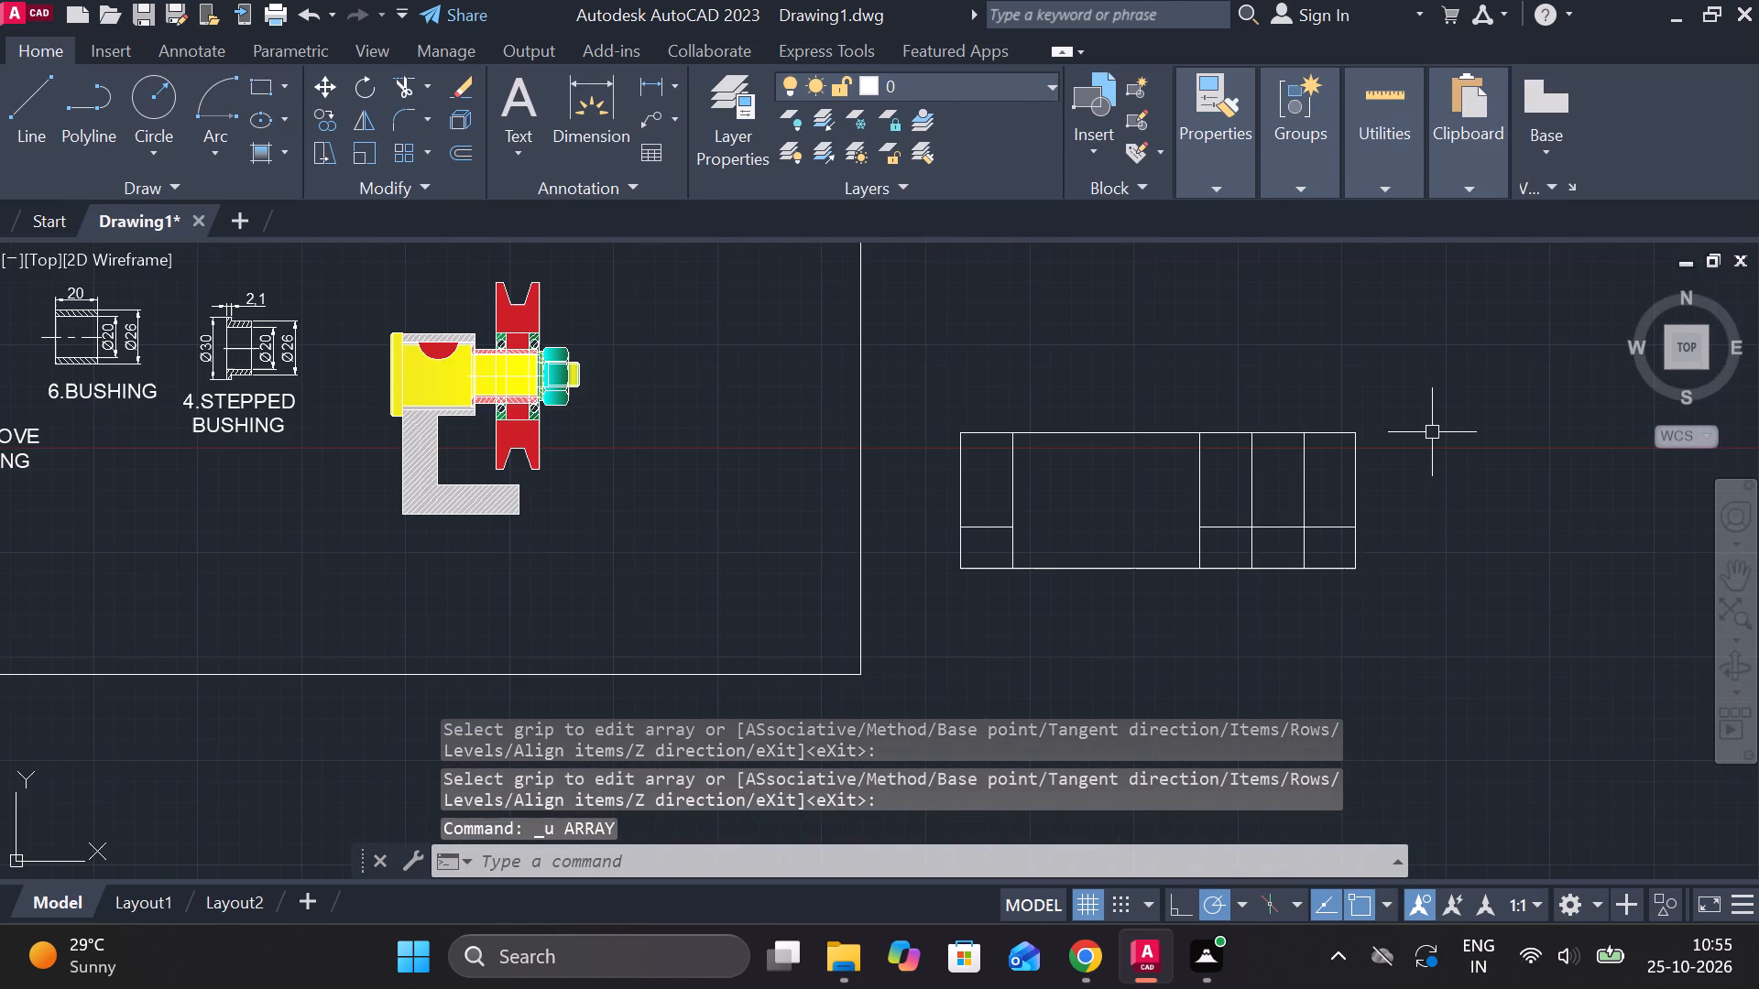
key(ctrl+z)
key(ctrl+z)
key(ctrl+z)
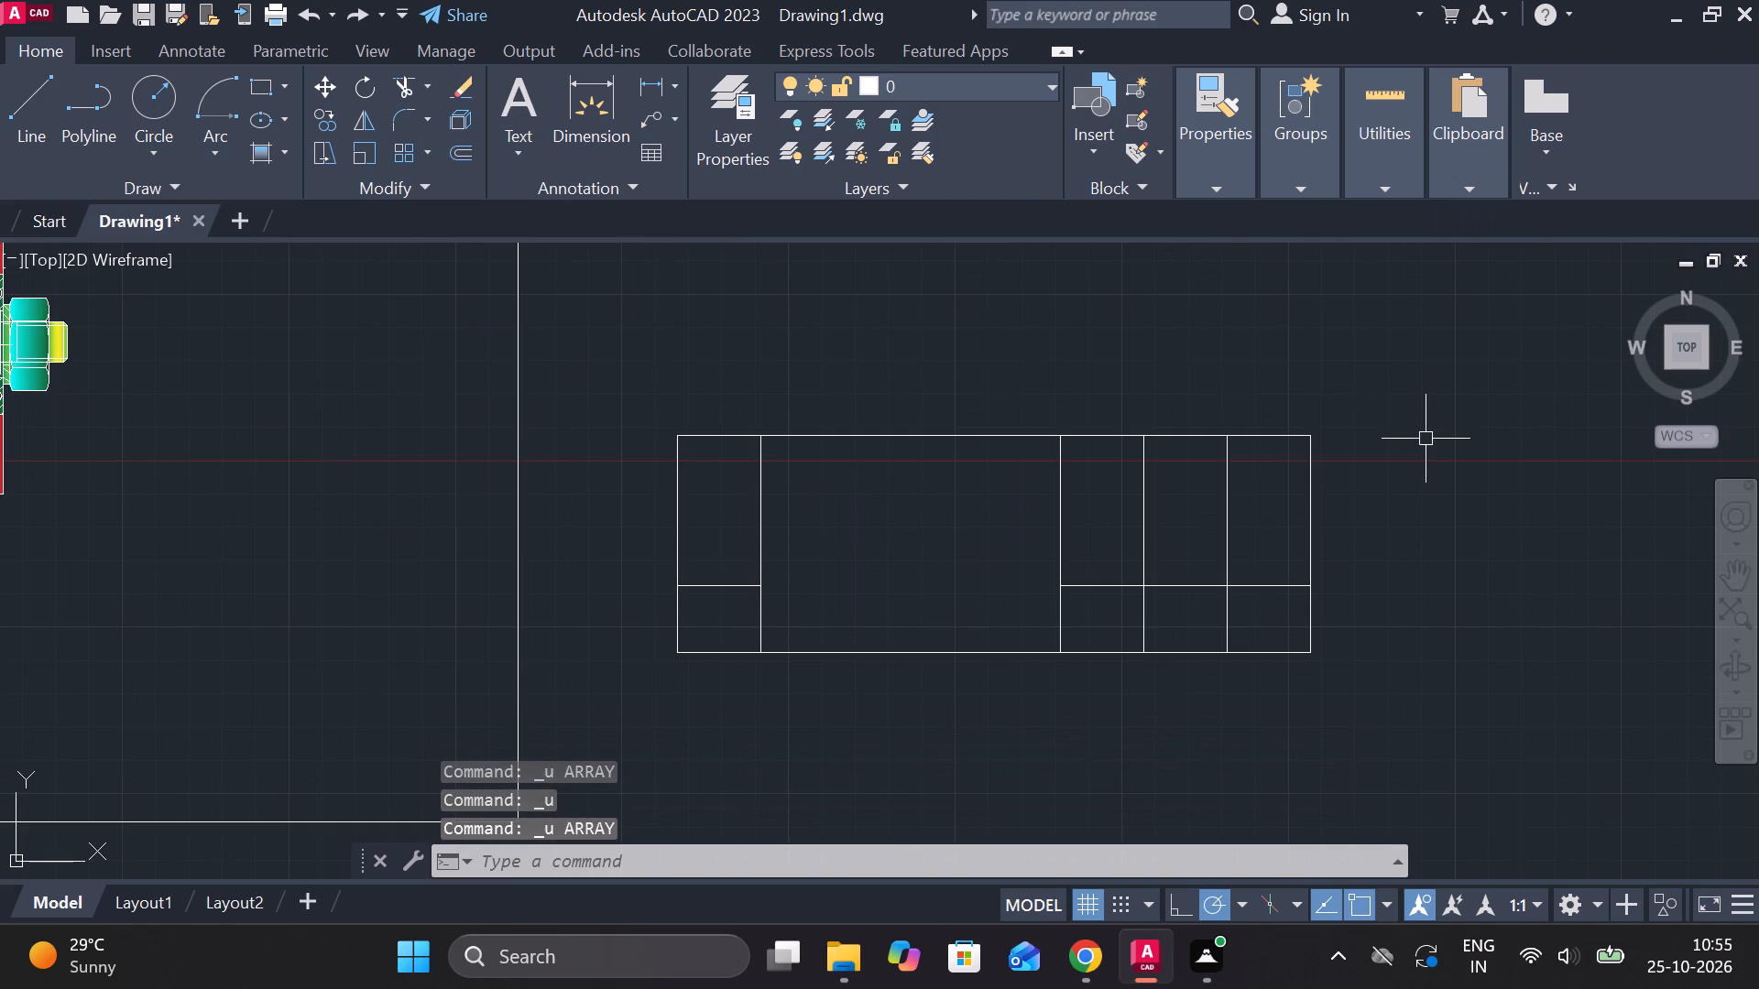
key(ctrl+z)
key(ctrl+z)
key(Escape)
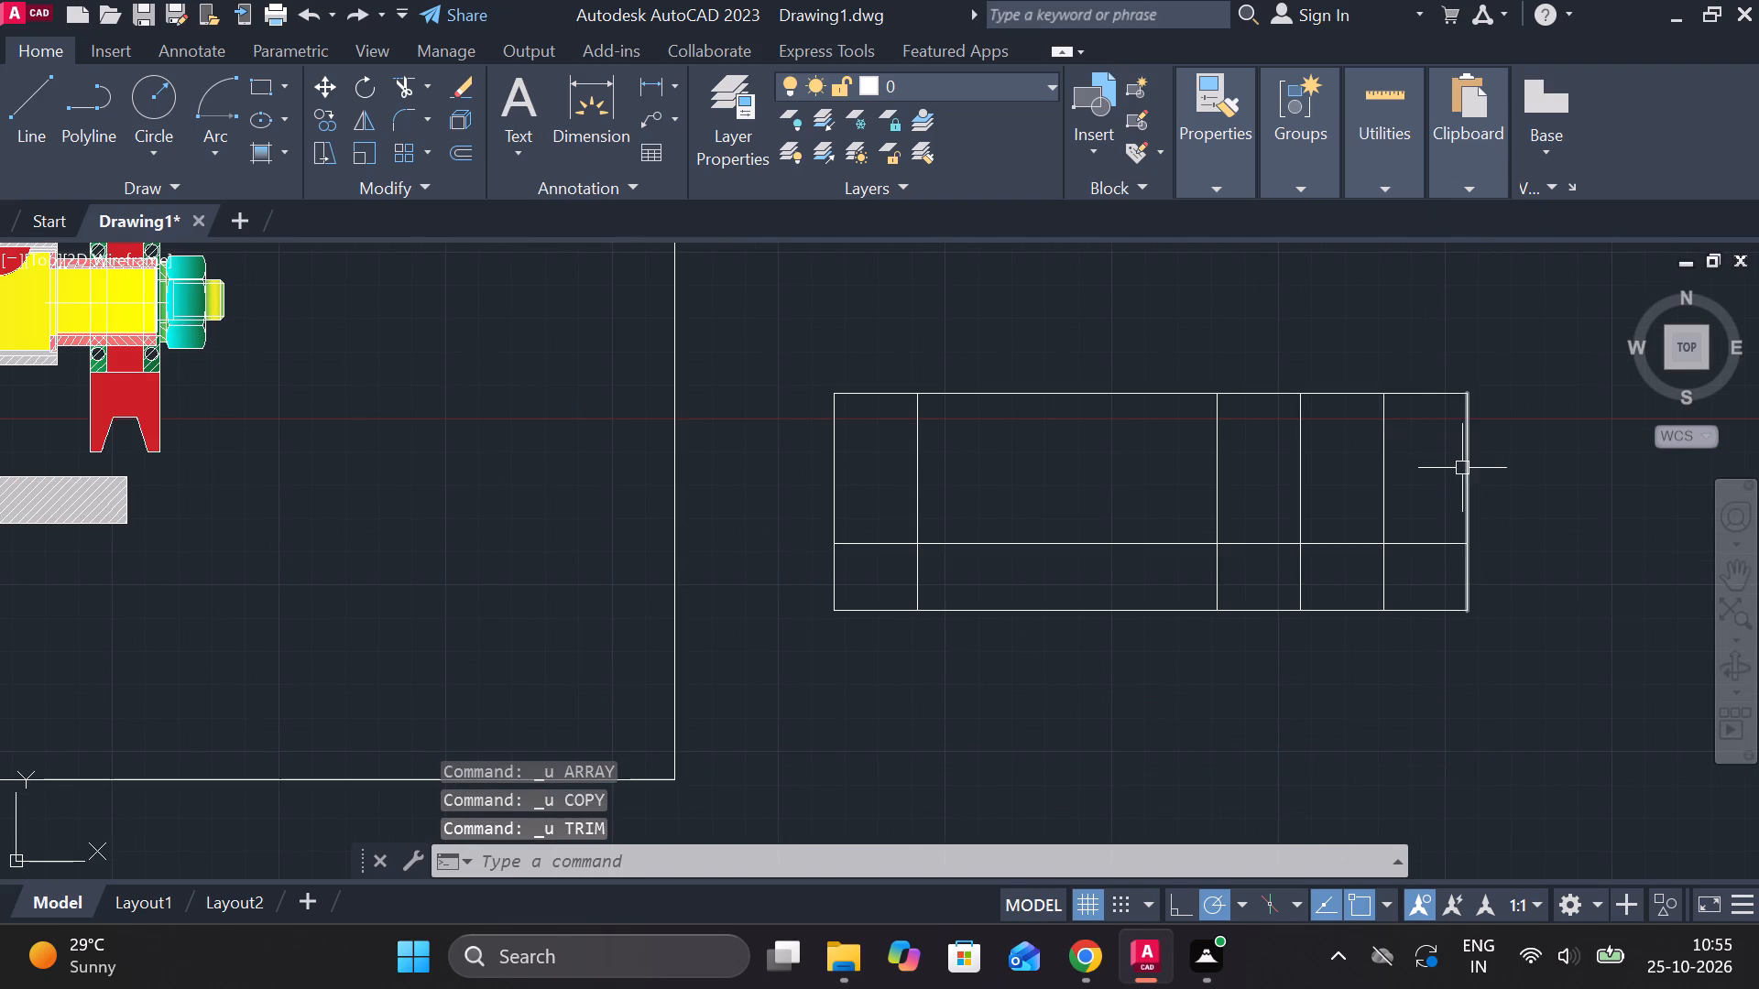
Trim the horizontal row line where it crosses the wide middle column.
text(TR)
key(space)
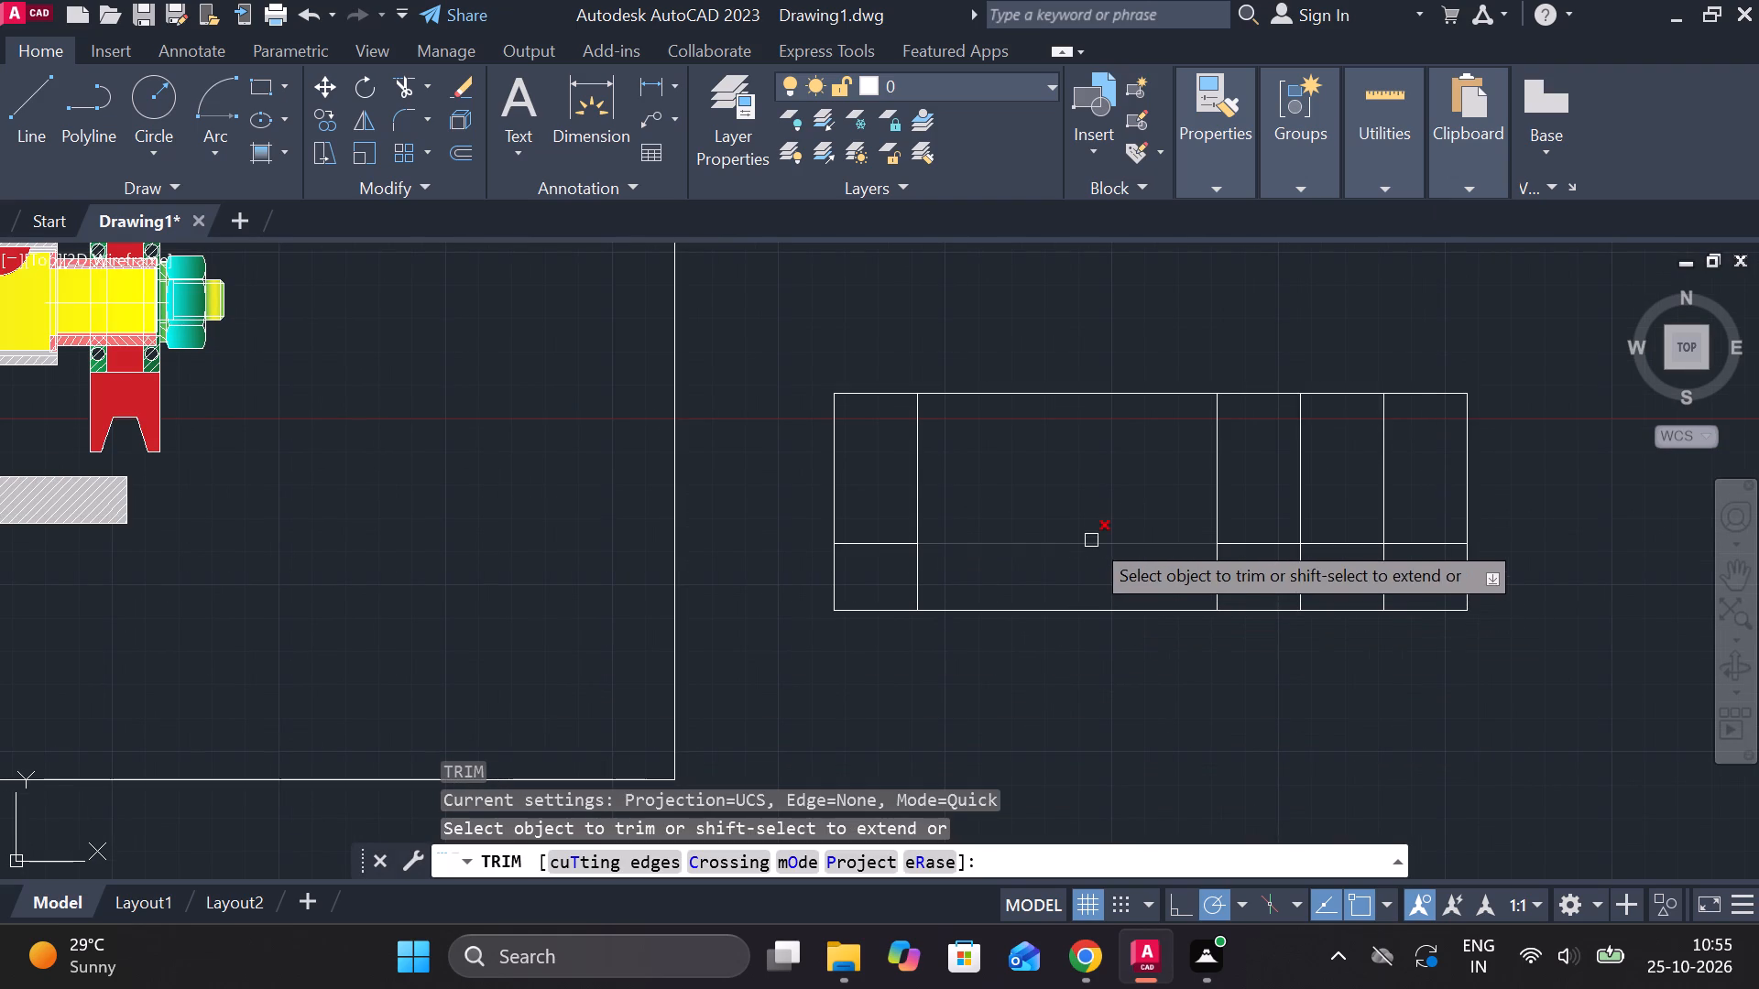
click(1085, 546)
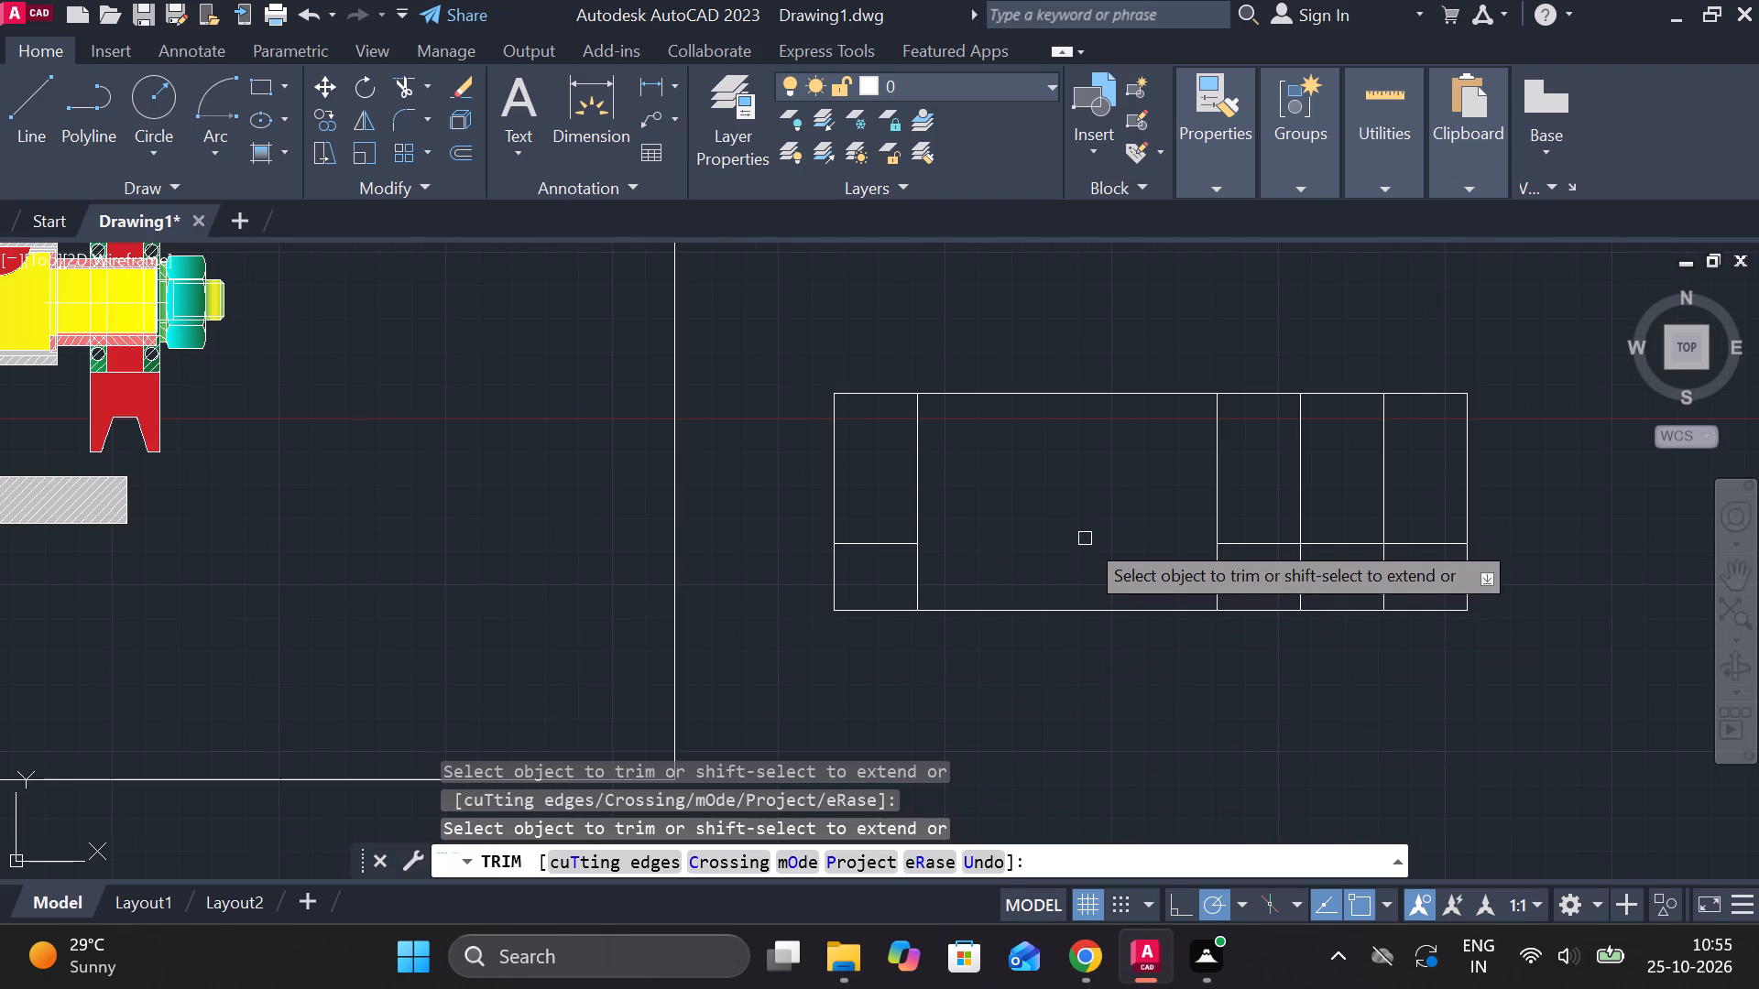
scroll(1218, 636, up, 2)
middle_drag(1245, 652, 915, 735)
scroll(919, 724, down, 2)
key(Escape)
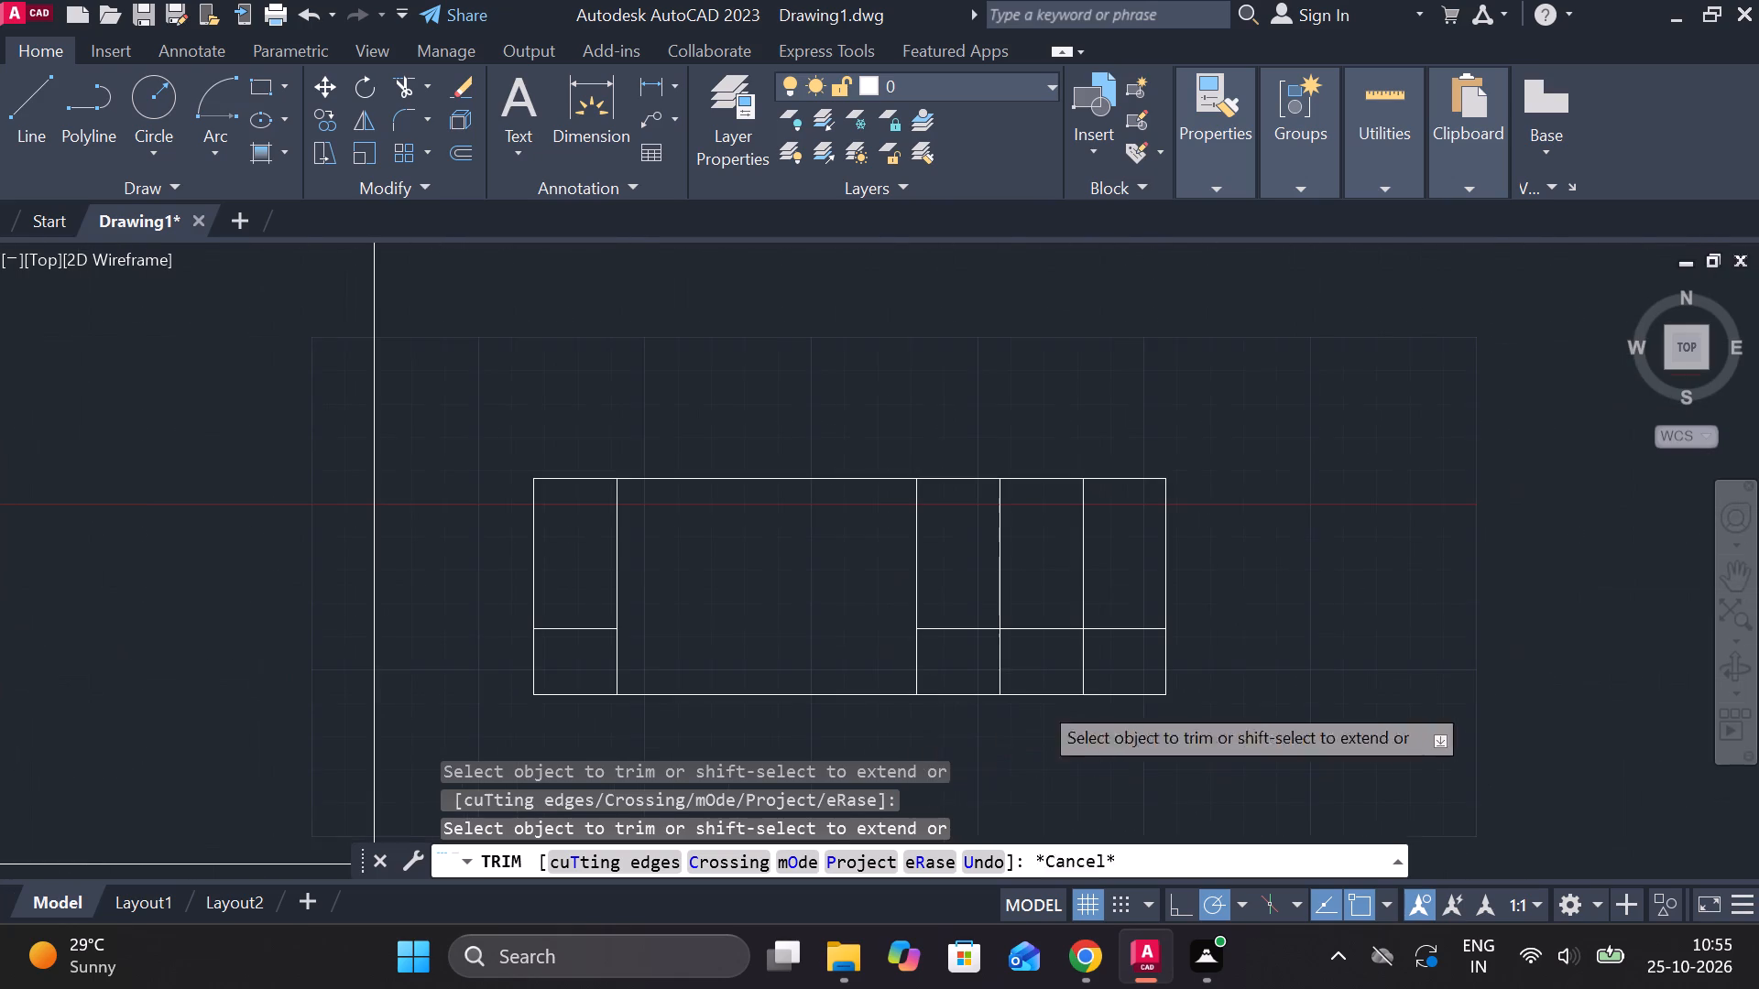
click(1165, 628)
key(Escape)
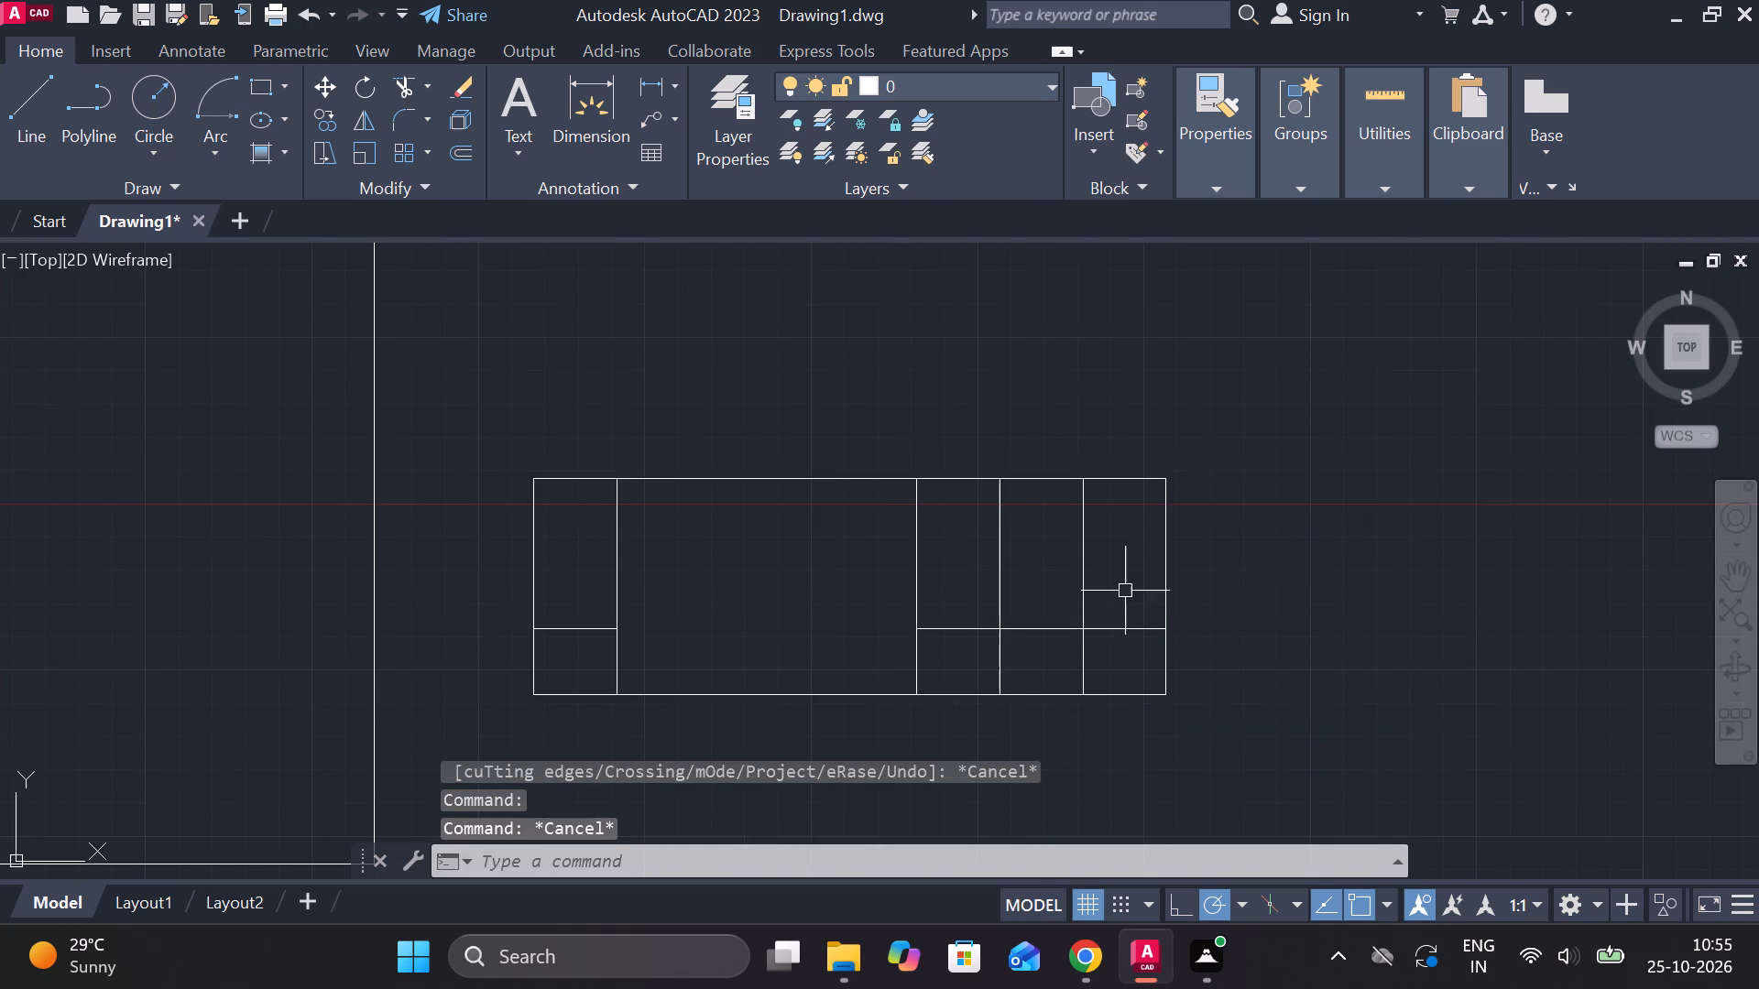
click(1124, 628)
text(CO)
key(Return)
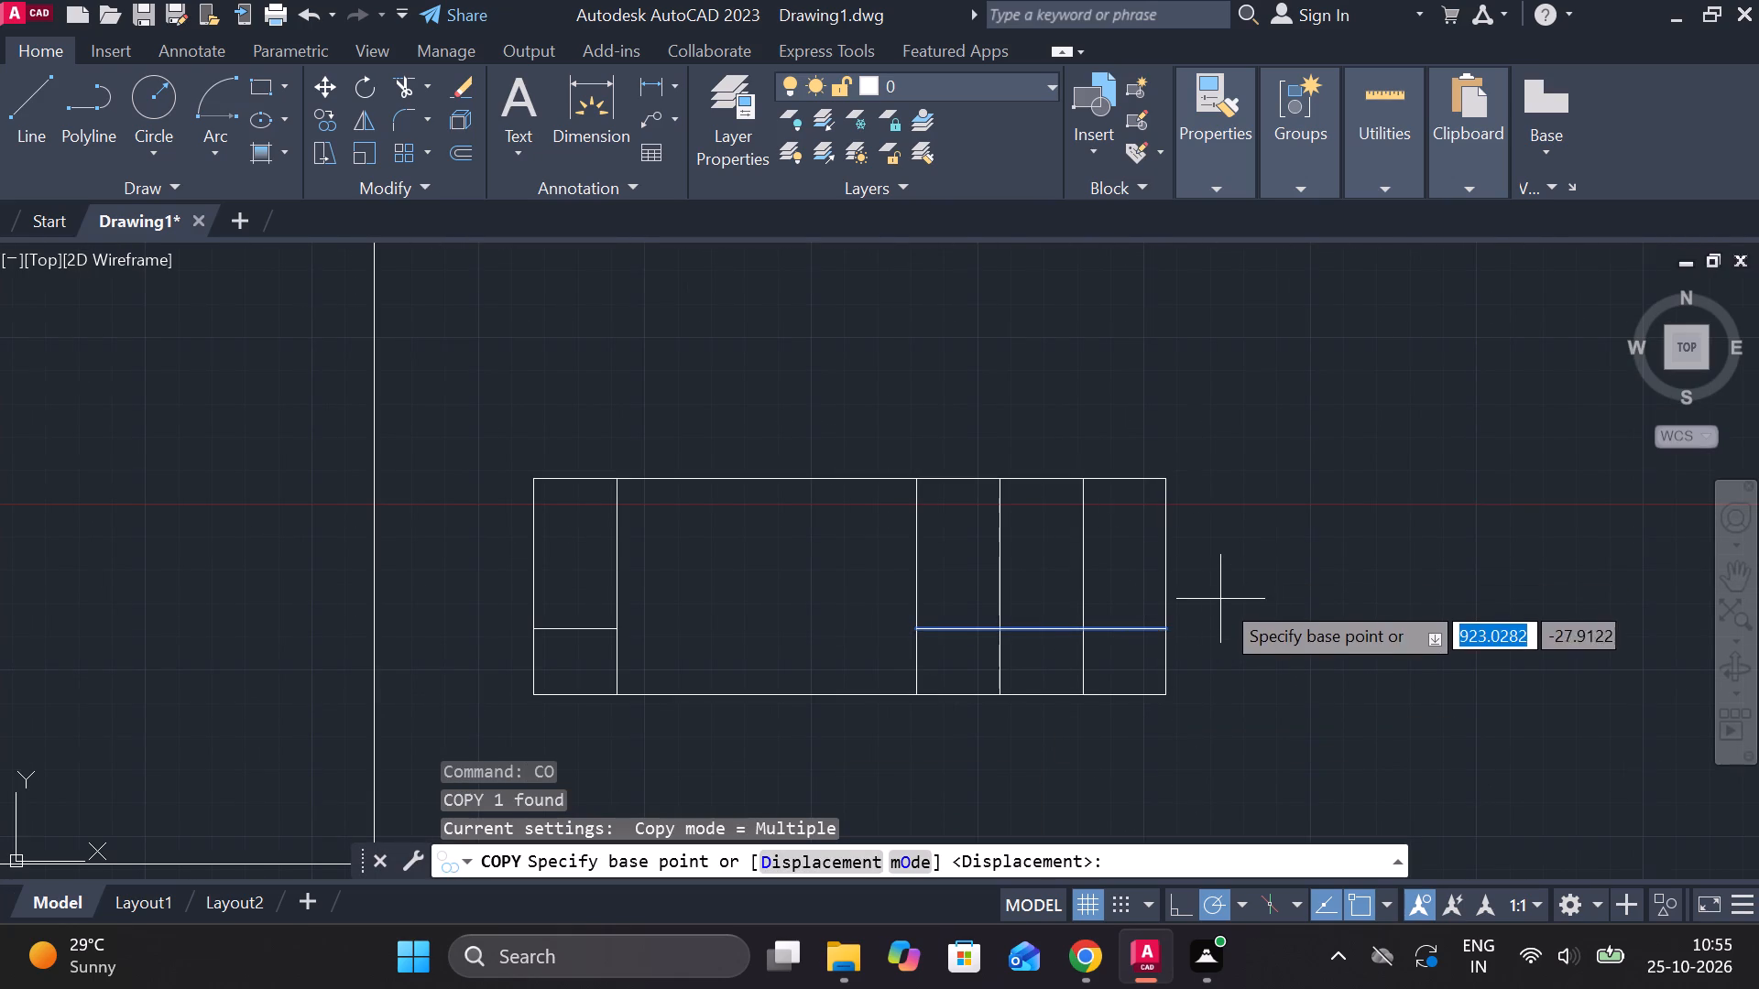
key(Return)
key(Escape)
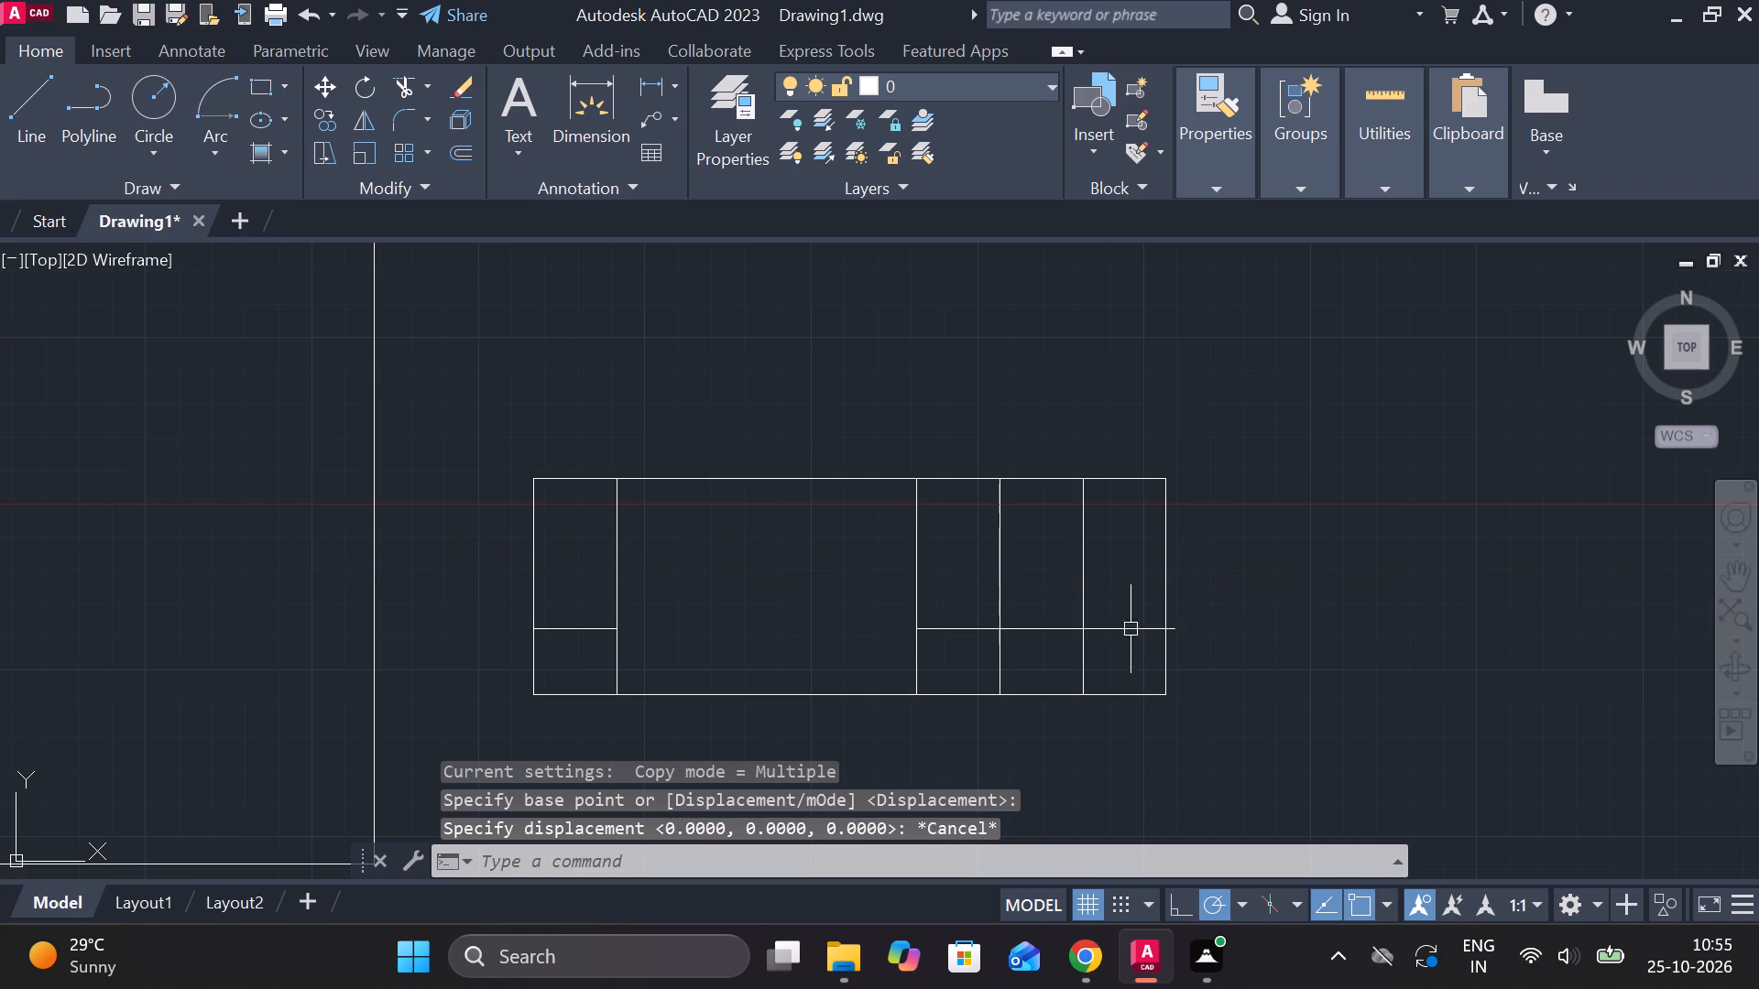
Copy the row line in the three narrow columns straight up at distances 7, 14, 21 and 288.
click(1129, 632)
text(CO)
key(Return)
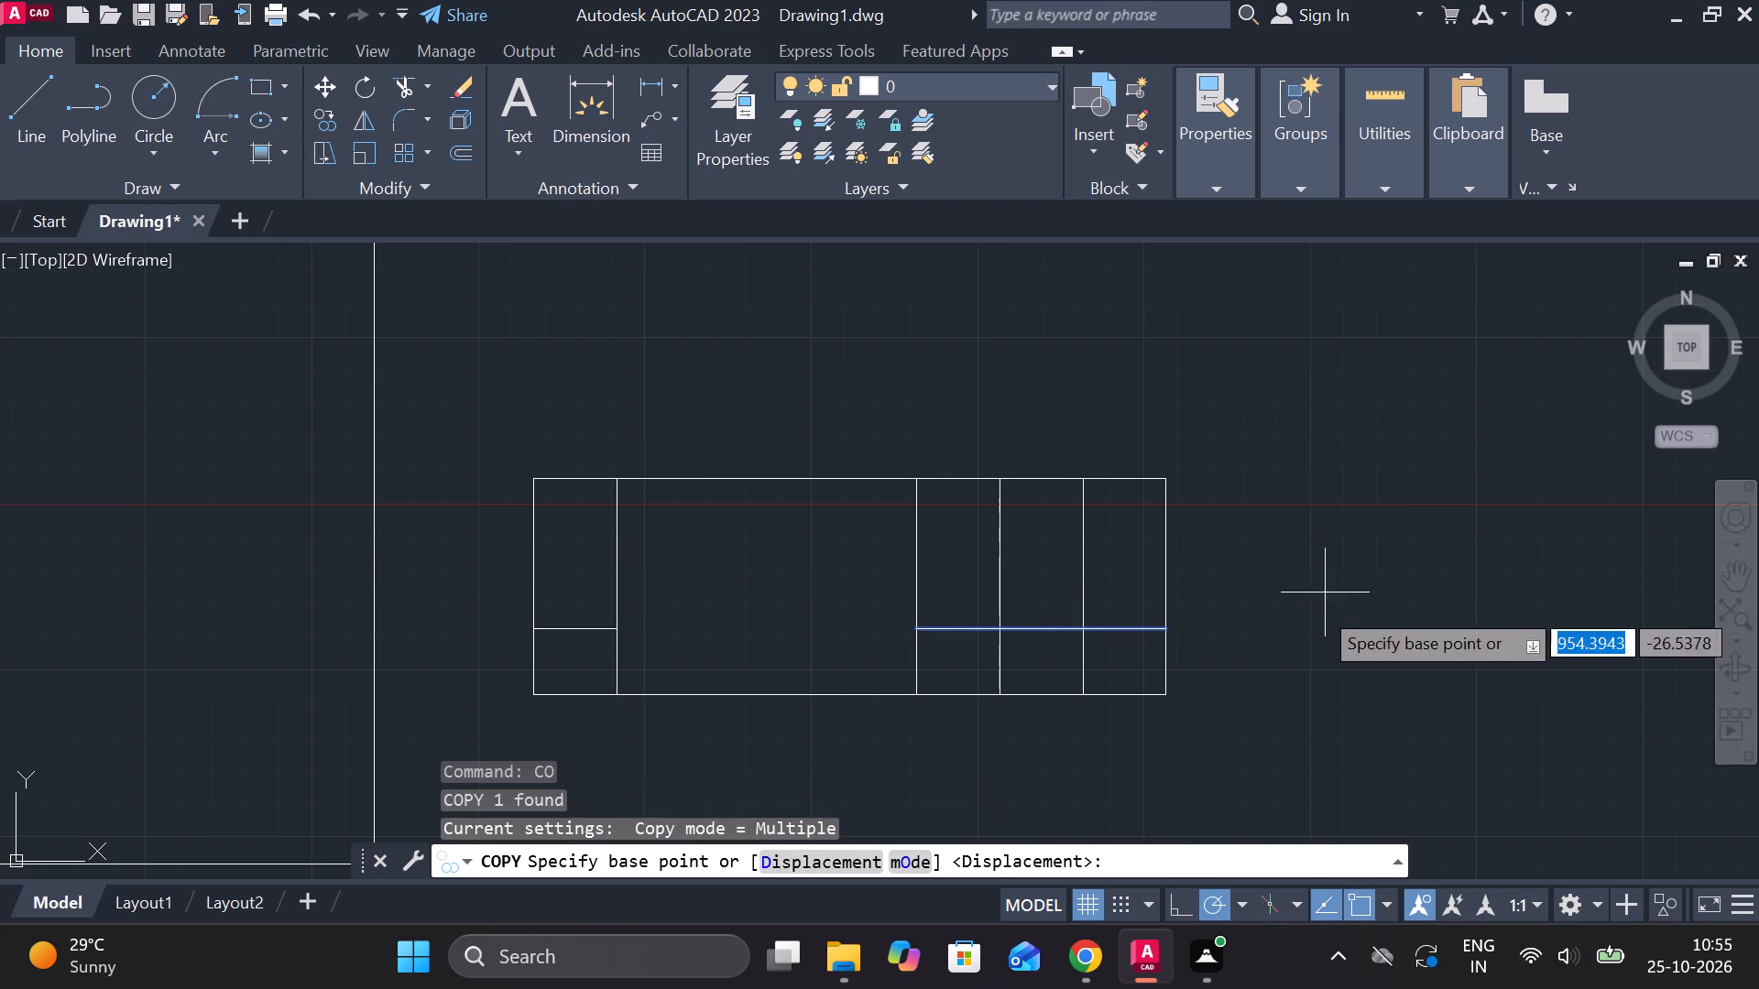
click(1164, 632)
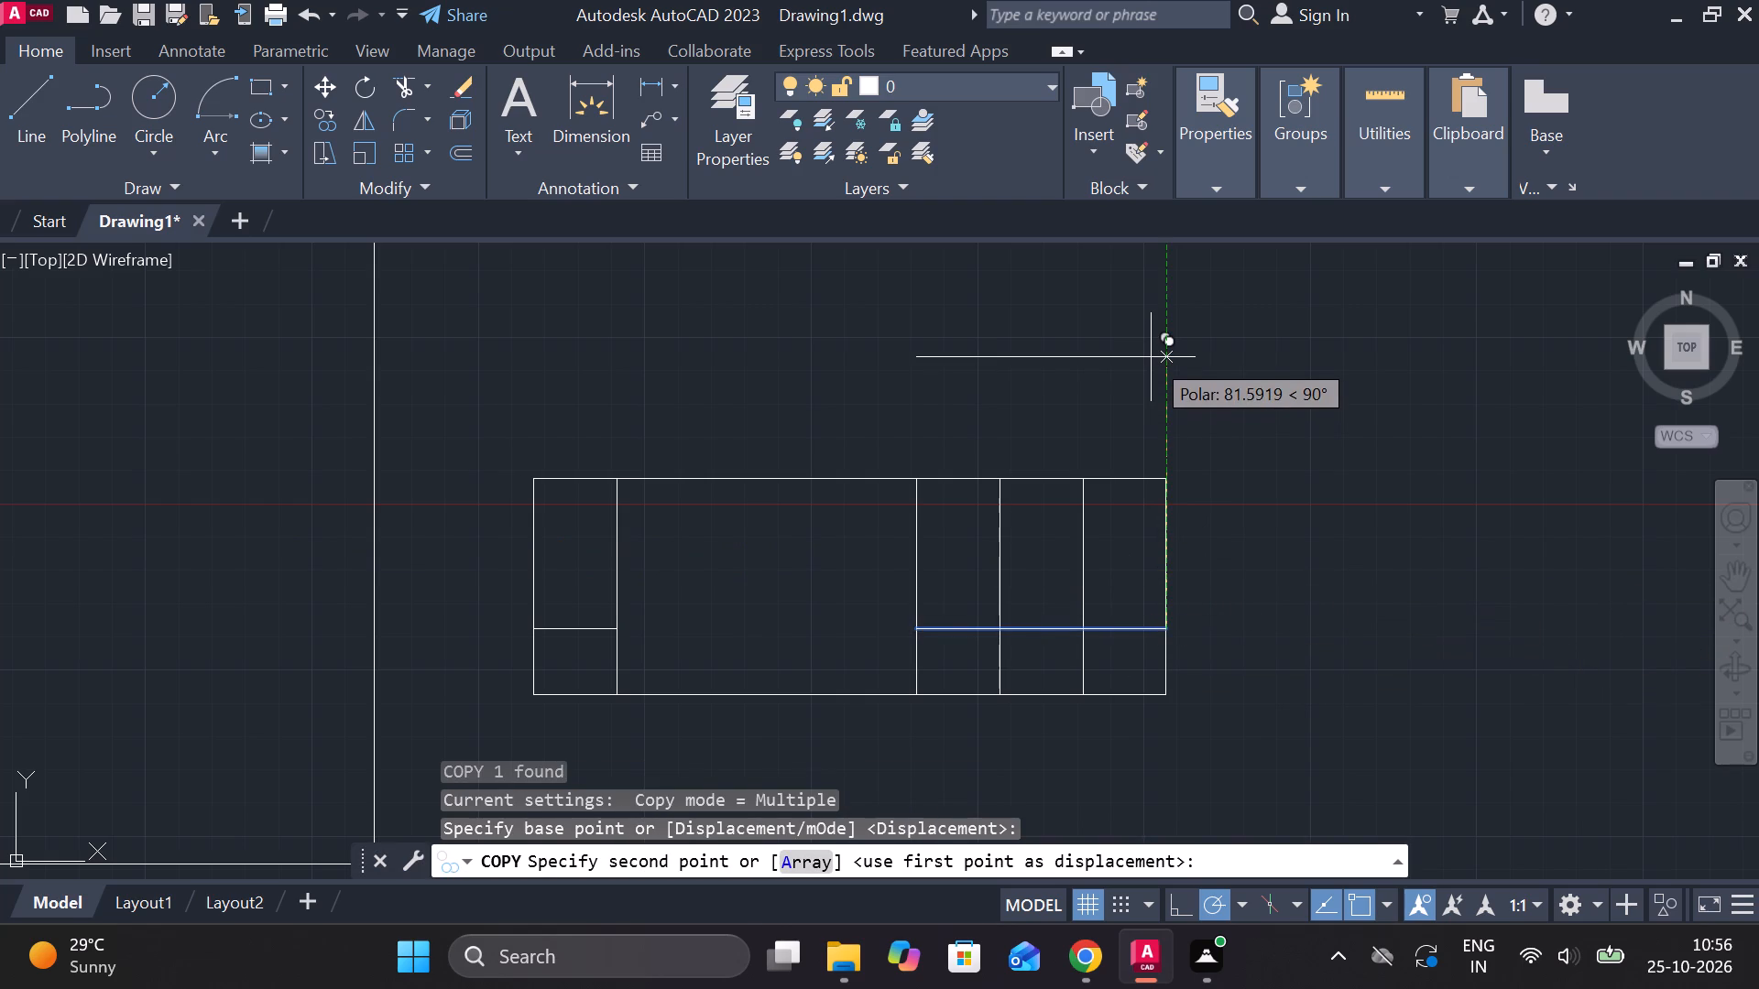
key(7)
key(Return)
text(14)
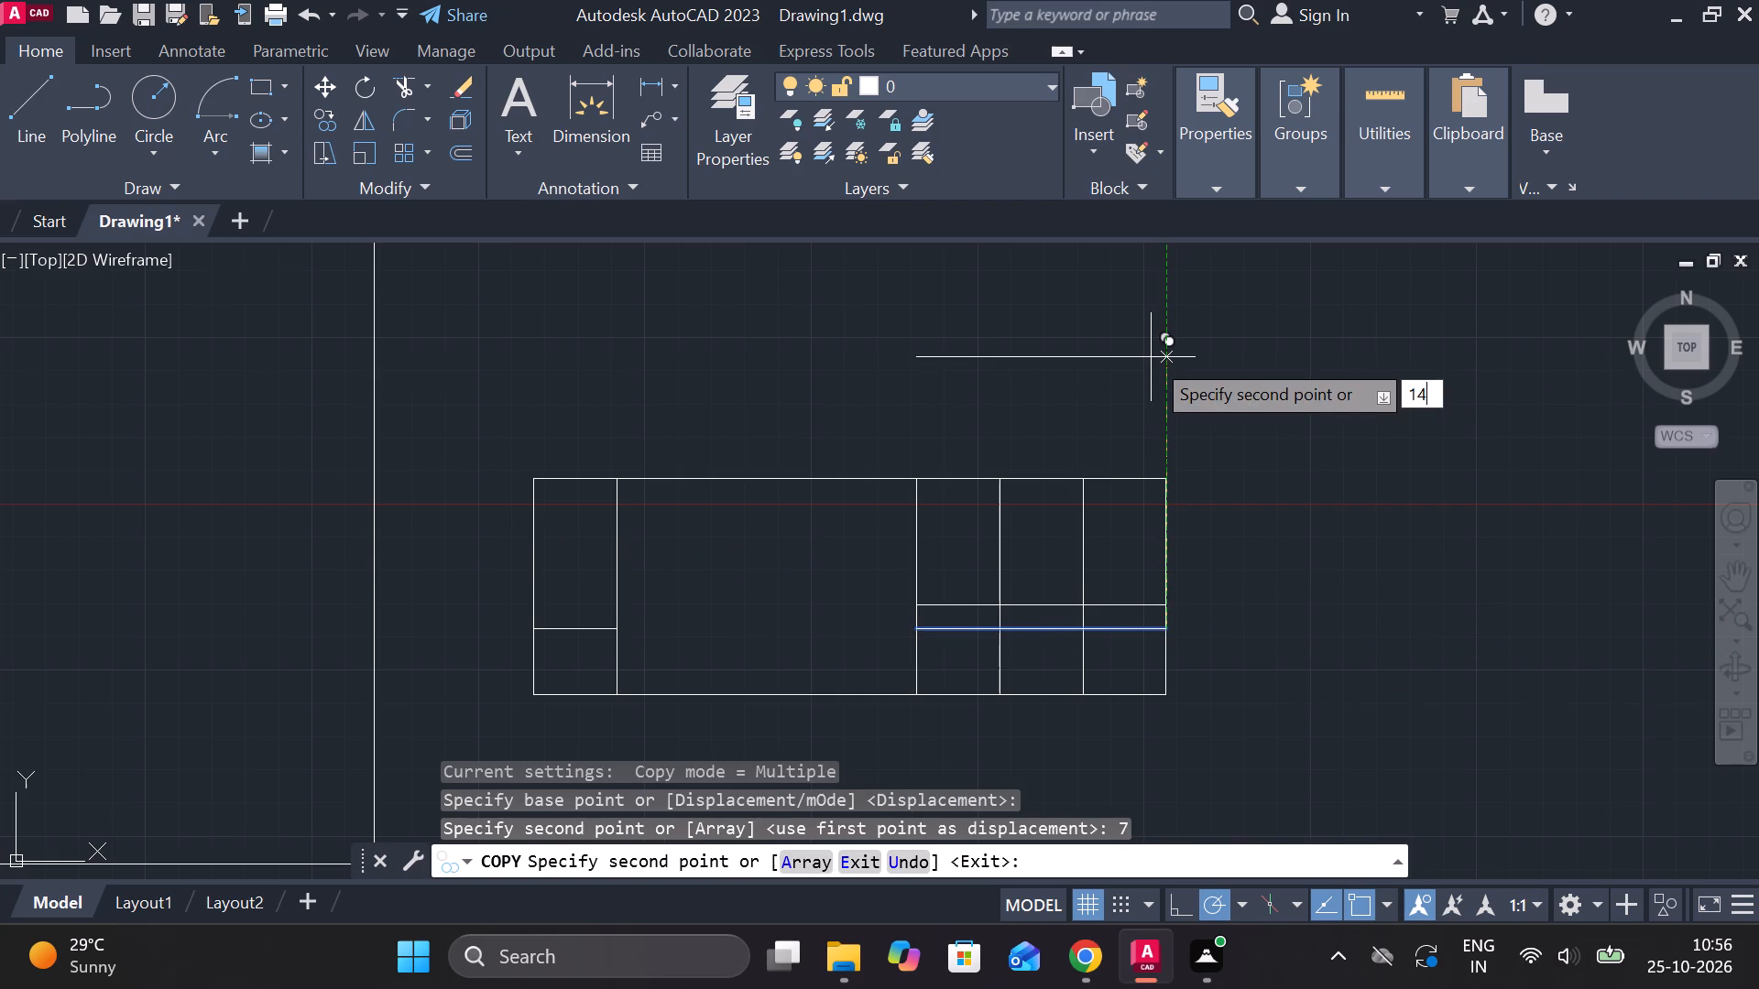
key(Return)
text(21)
key(Return)
text(28)
key(8)
key(Return)
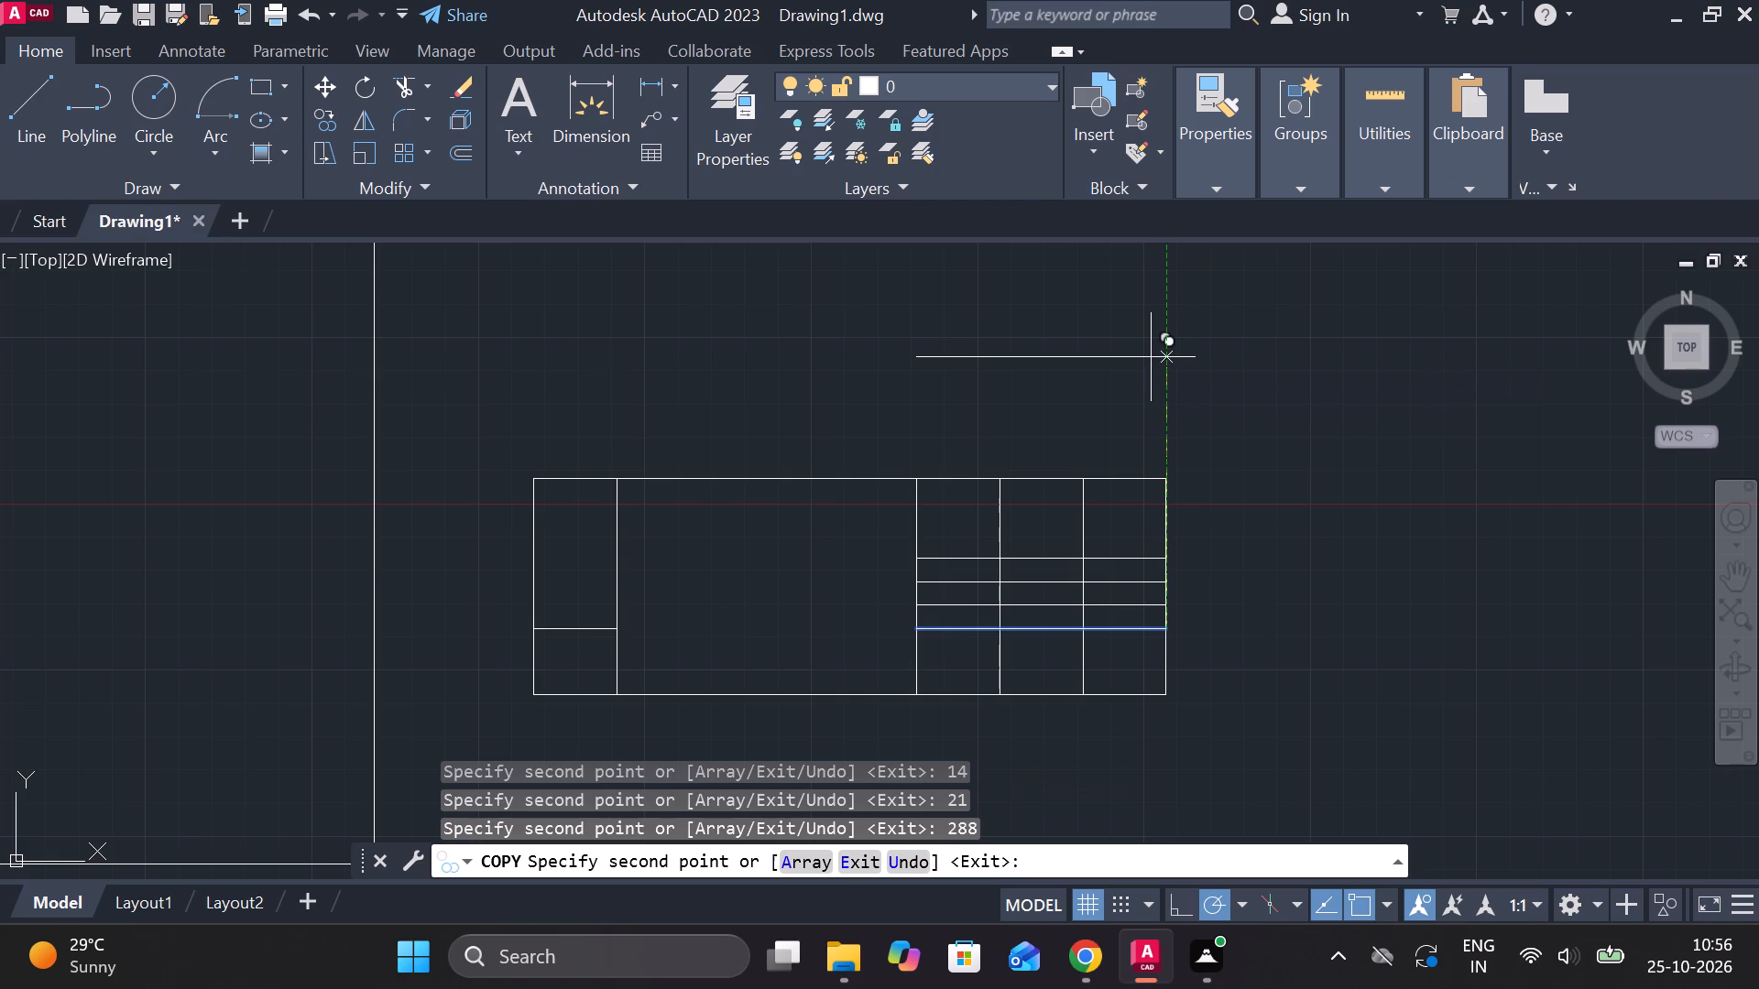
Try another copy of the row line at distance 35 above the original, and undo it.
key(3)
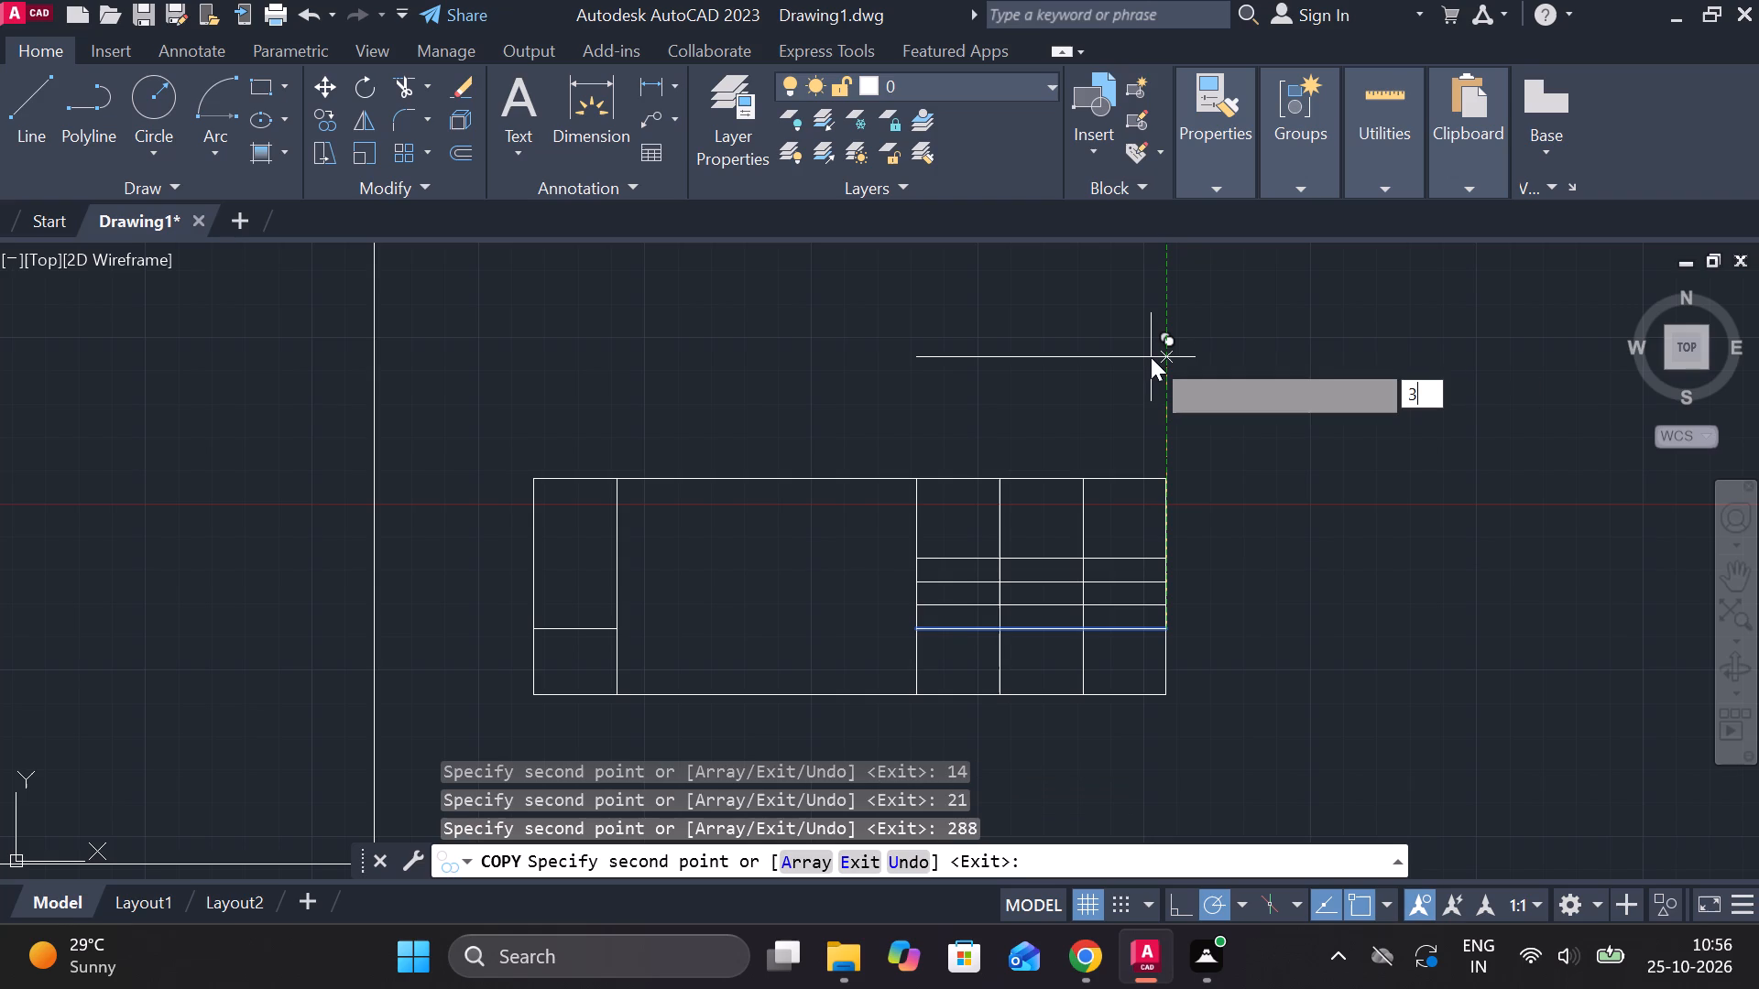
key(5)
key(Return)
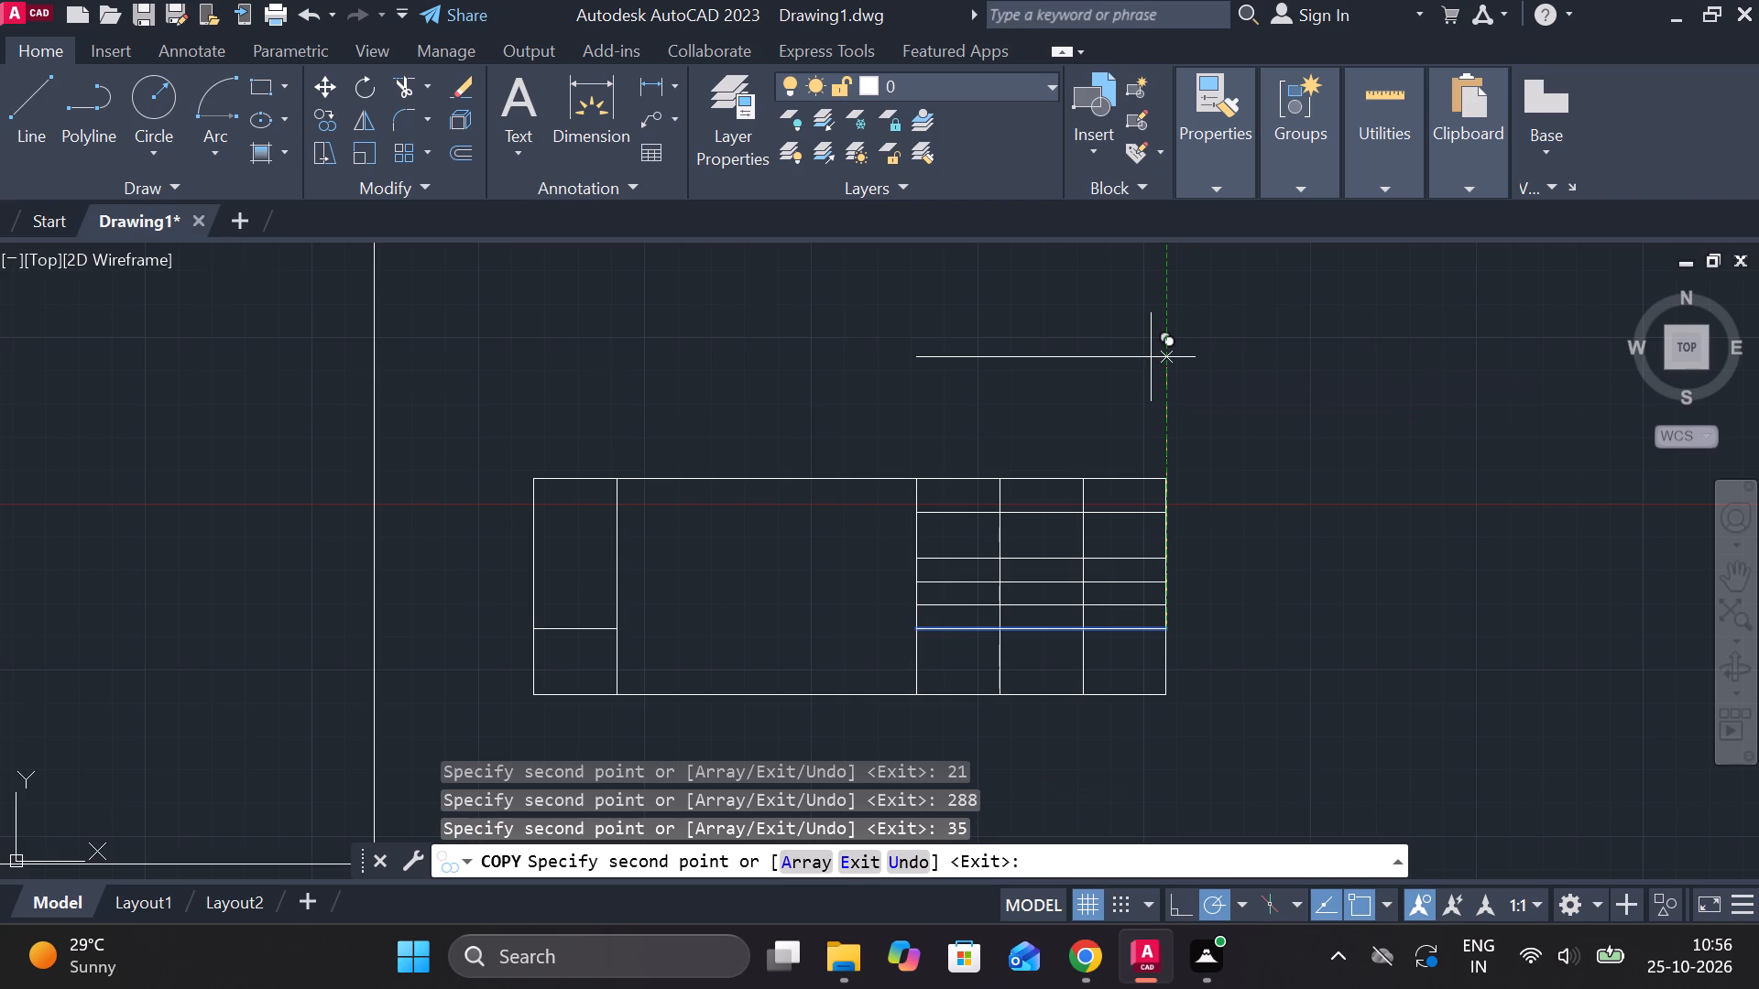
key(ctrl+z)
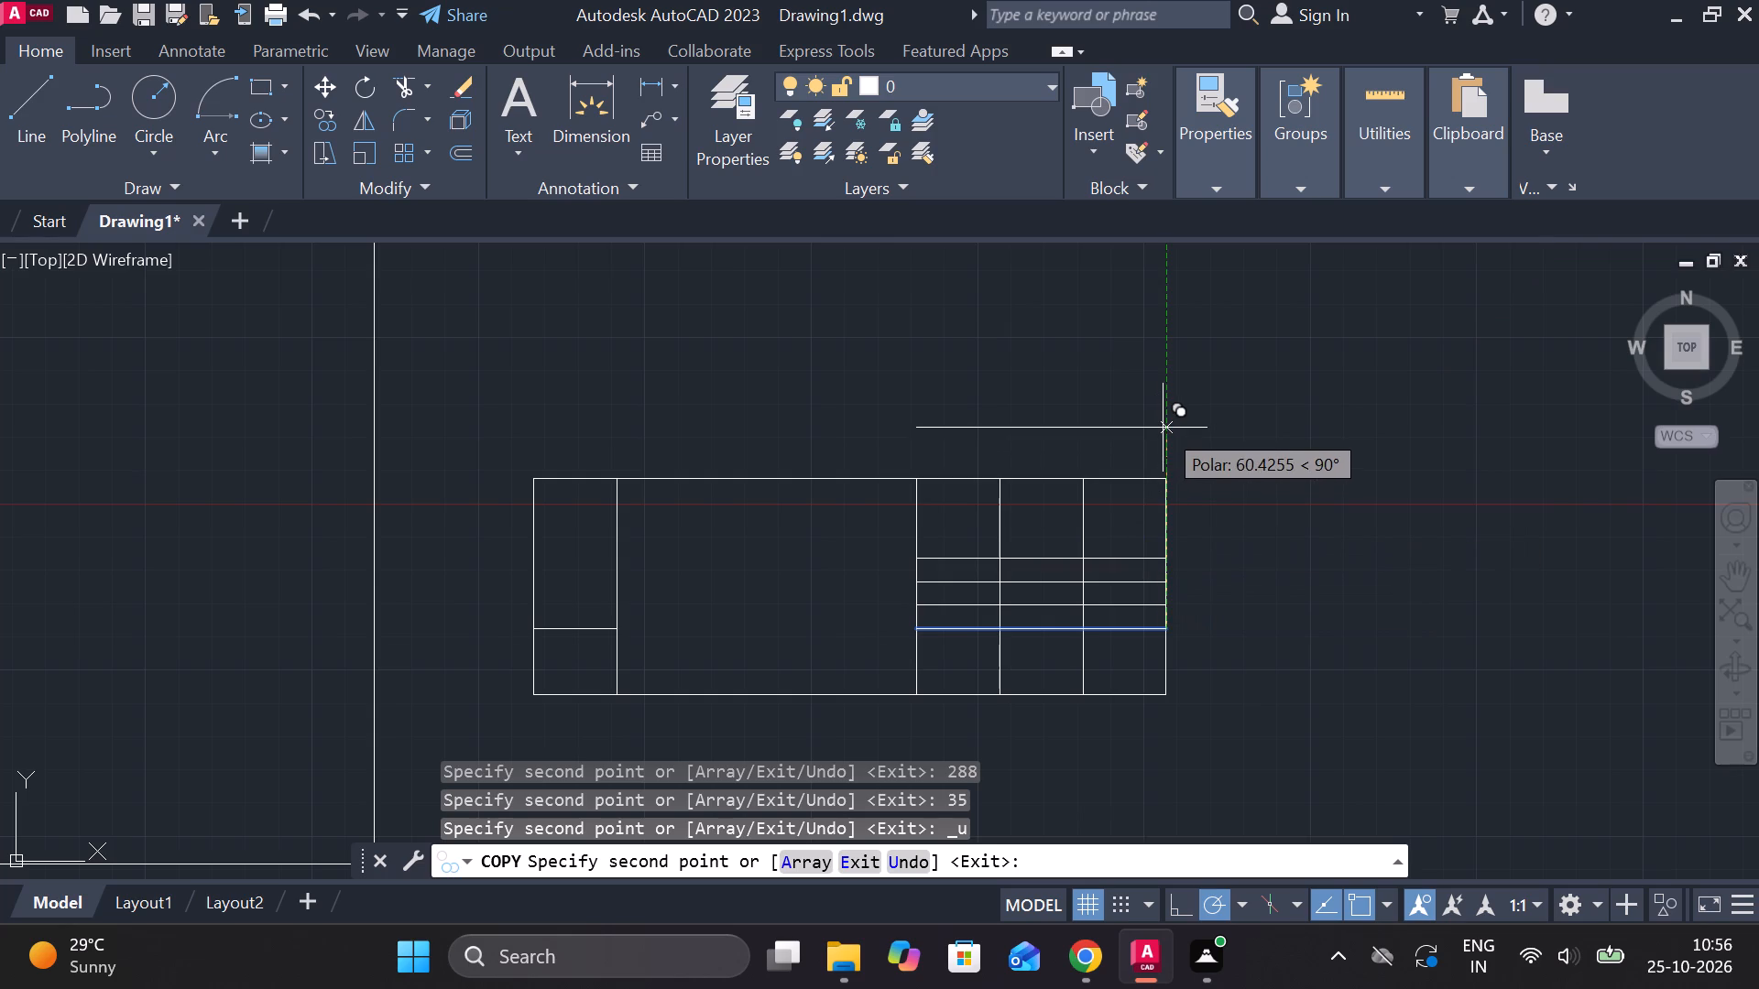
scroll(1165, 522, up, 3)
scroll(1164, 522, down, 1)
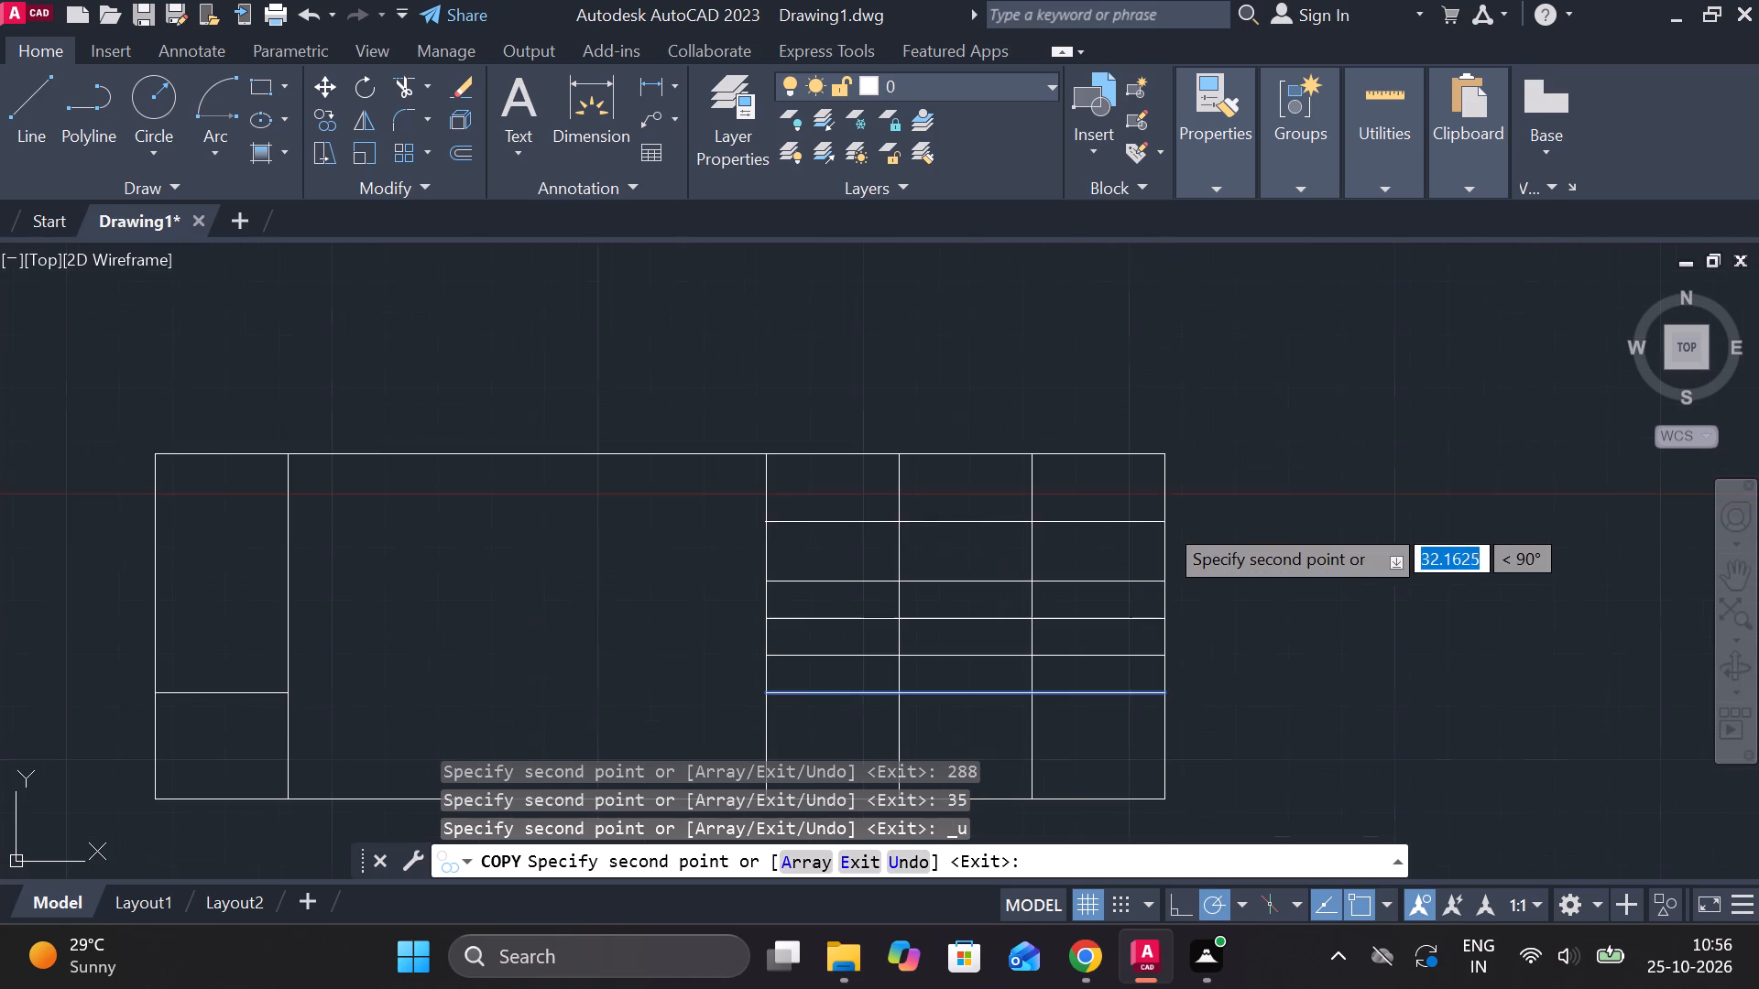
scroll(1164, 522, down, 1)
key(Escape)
Offset the topmost row line in the three narrow columns upward by 7, and offset the resulting line by 7 again.
click(1101, 583)
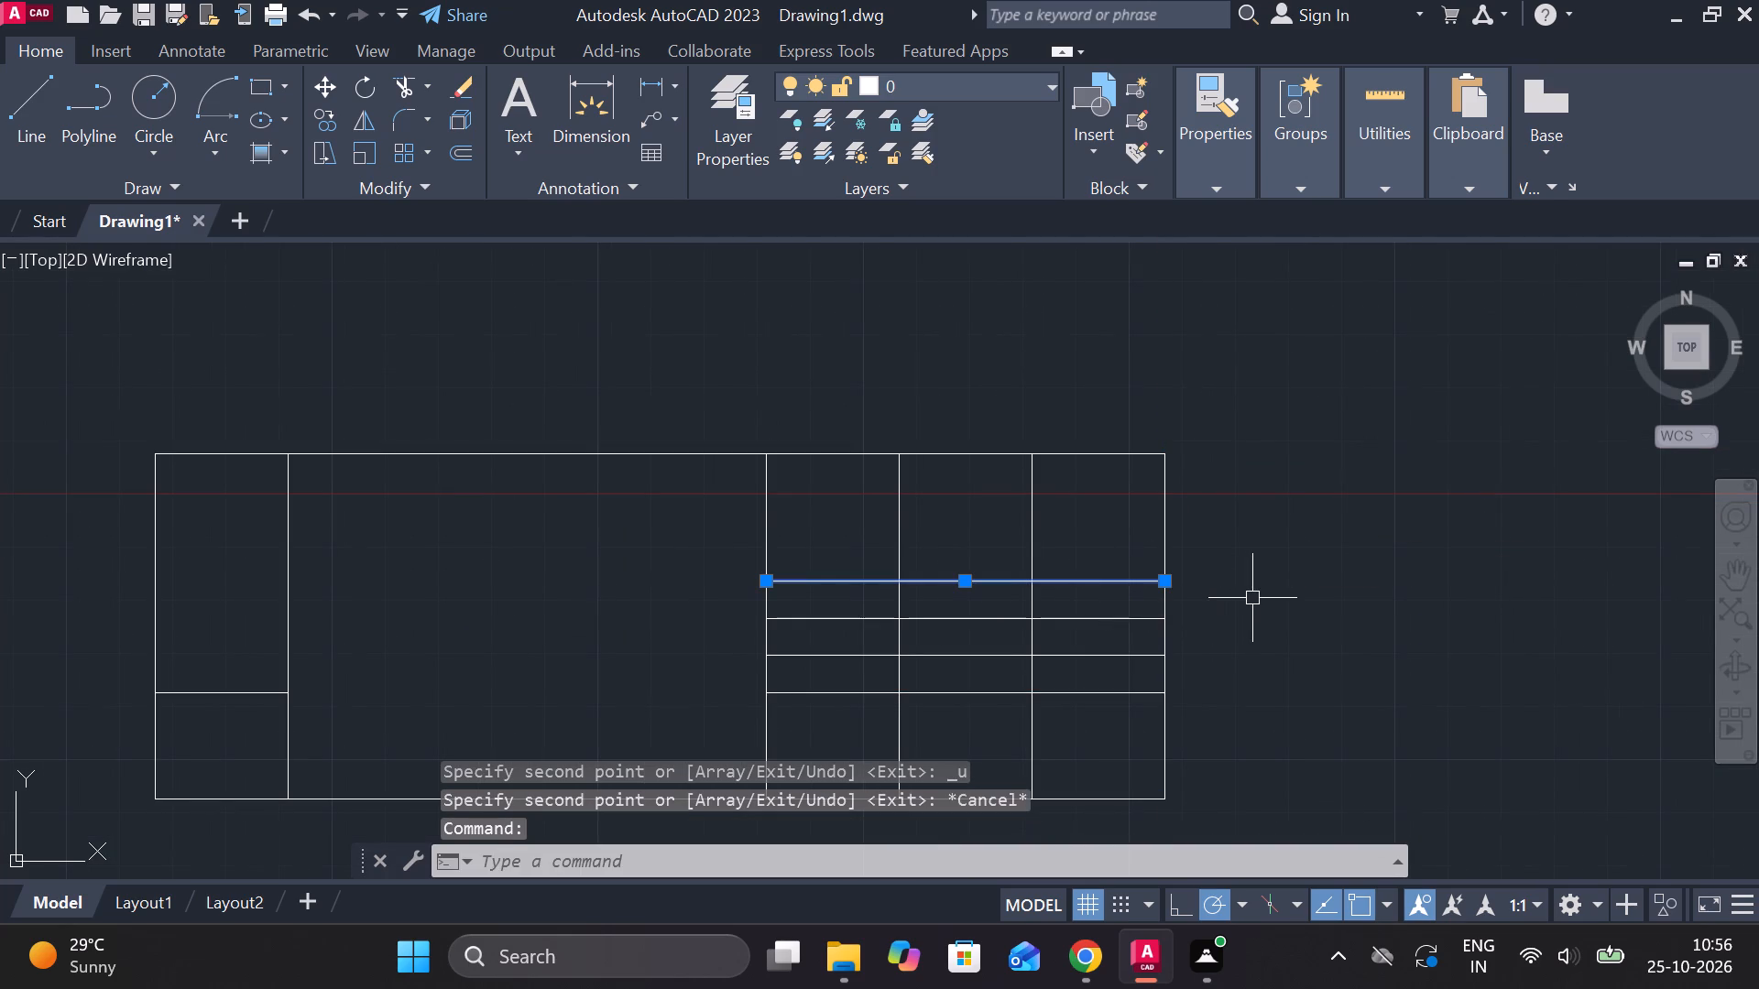
key(o)
key(Return)
key(Return)
key(7)
key(Return)
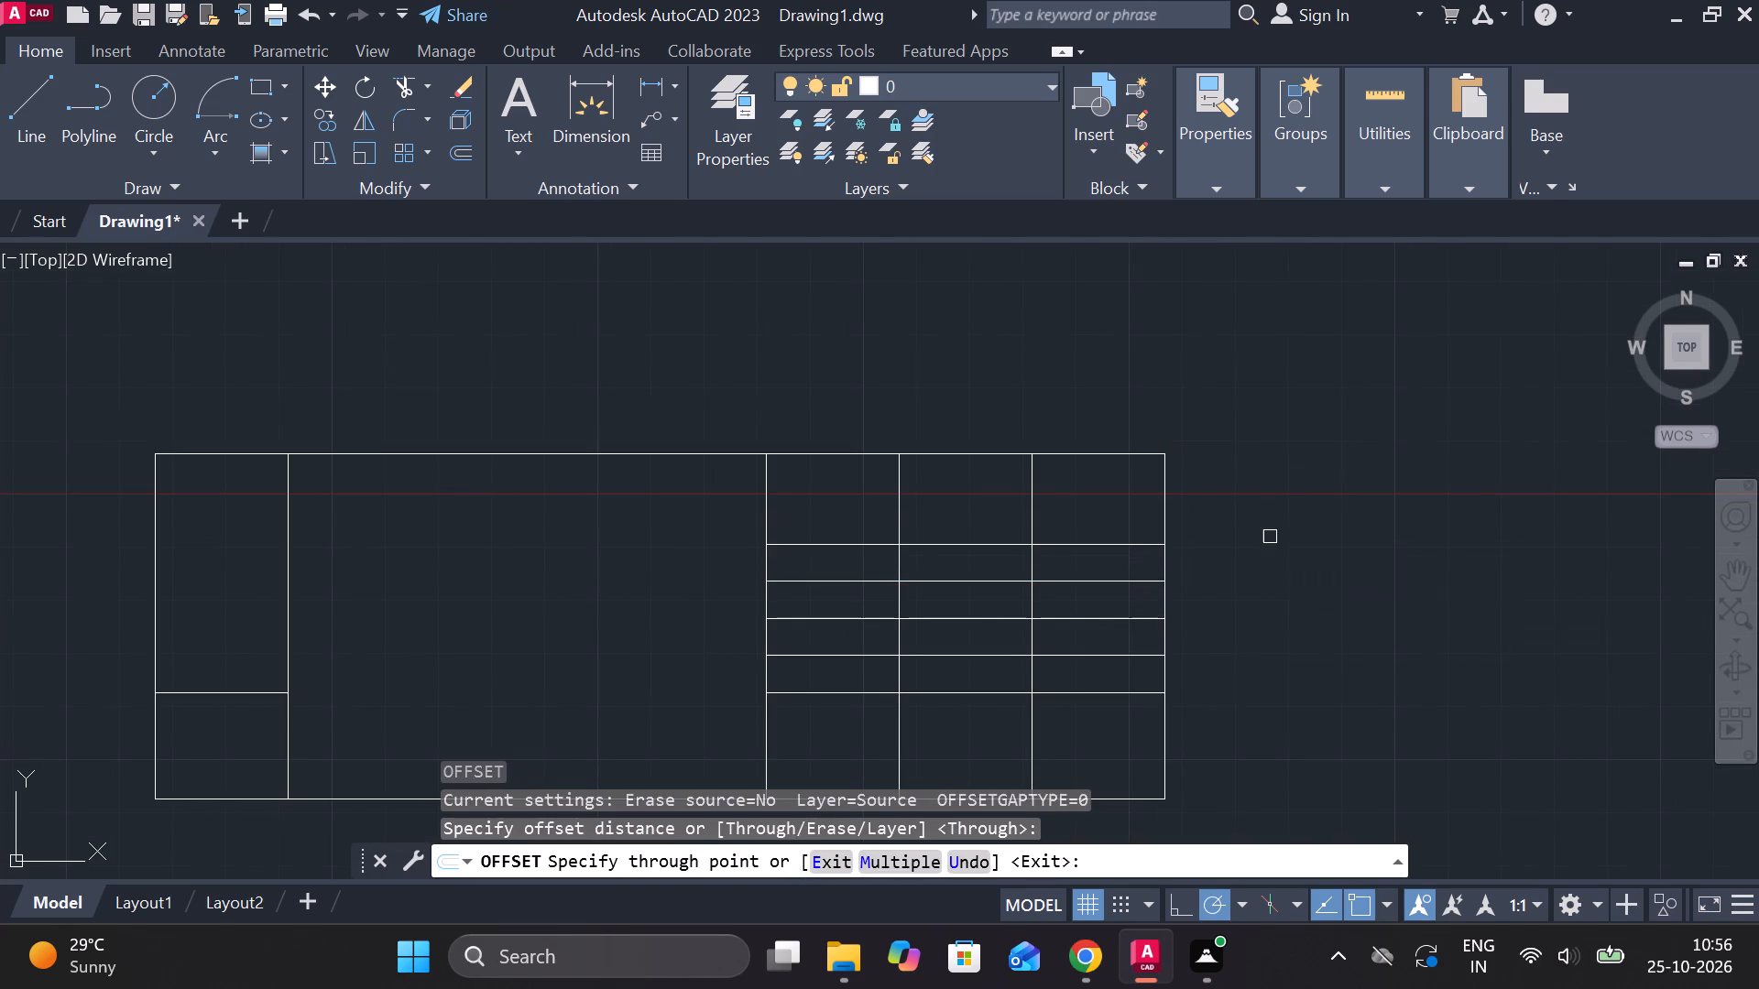
scroll(1225, 539, up, 2)
scroll(1238, 579, down, 3)
scroll(1232, 603, up, 2)
middle_drag(1240, 606, 1380, 464)
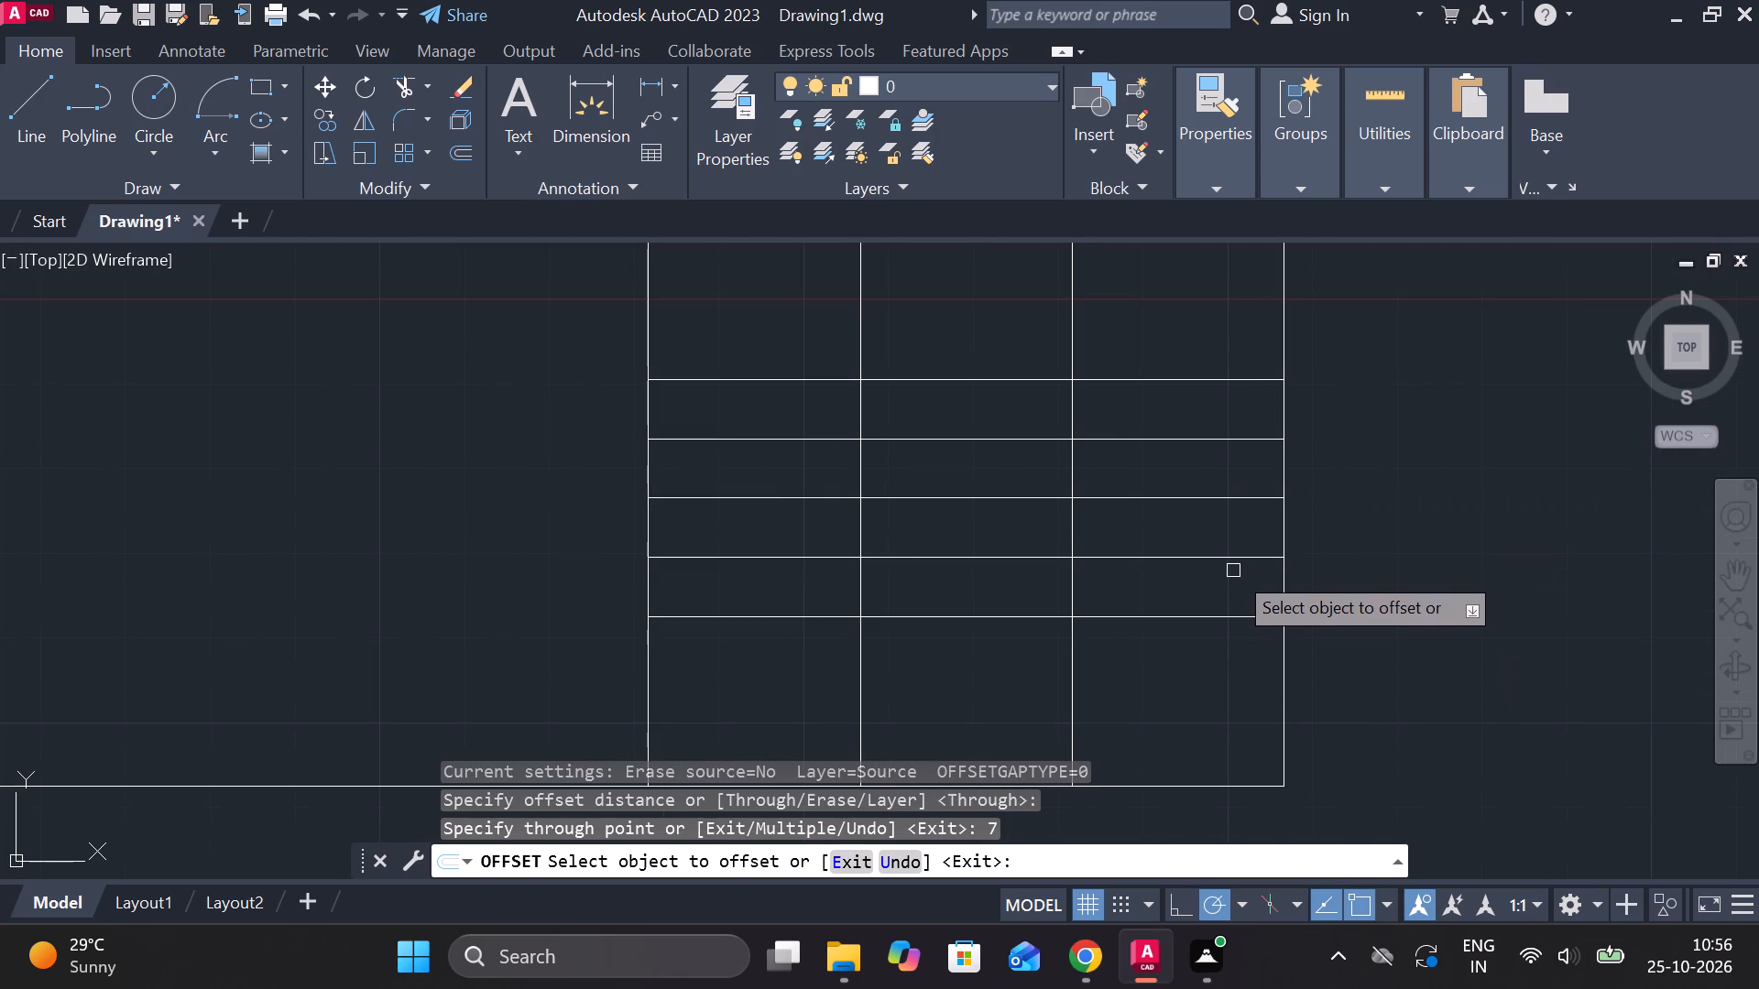
middle_drag(1245, 347, 1219, 396)
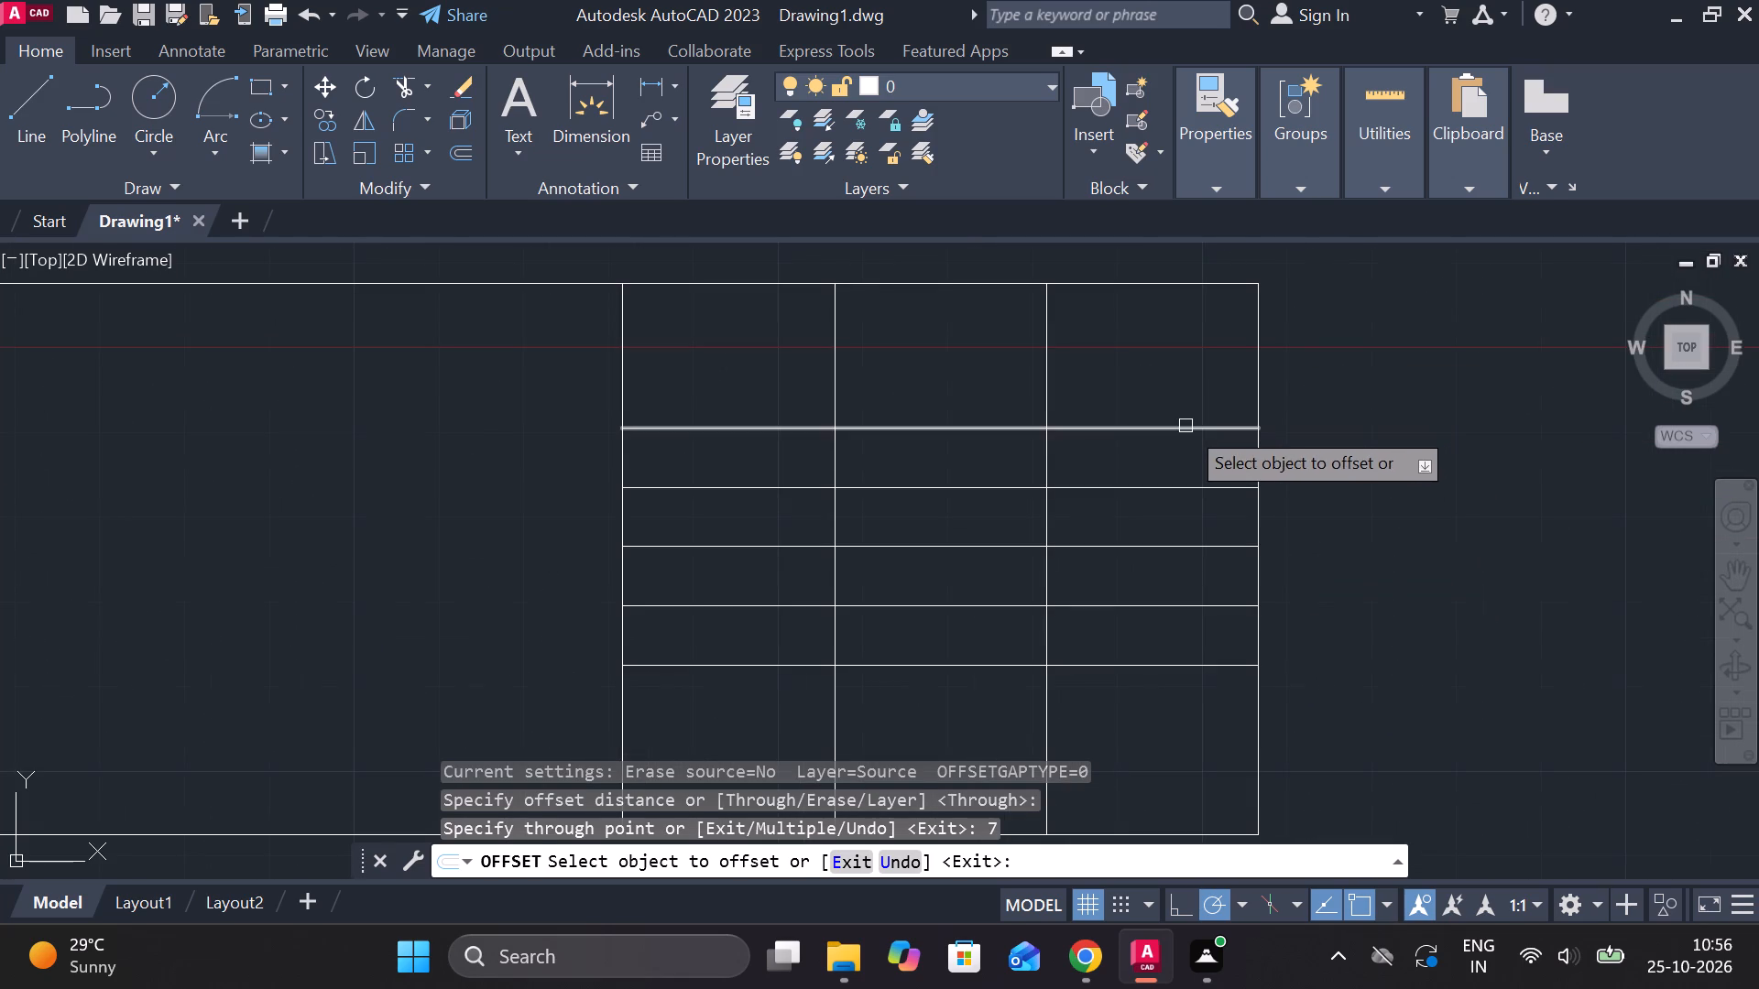
click(1185, 426)
key(7)
key(Return)
scroll(1206, 447, down, 2)
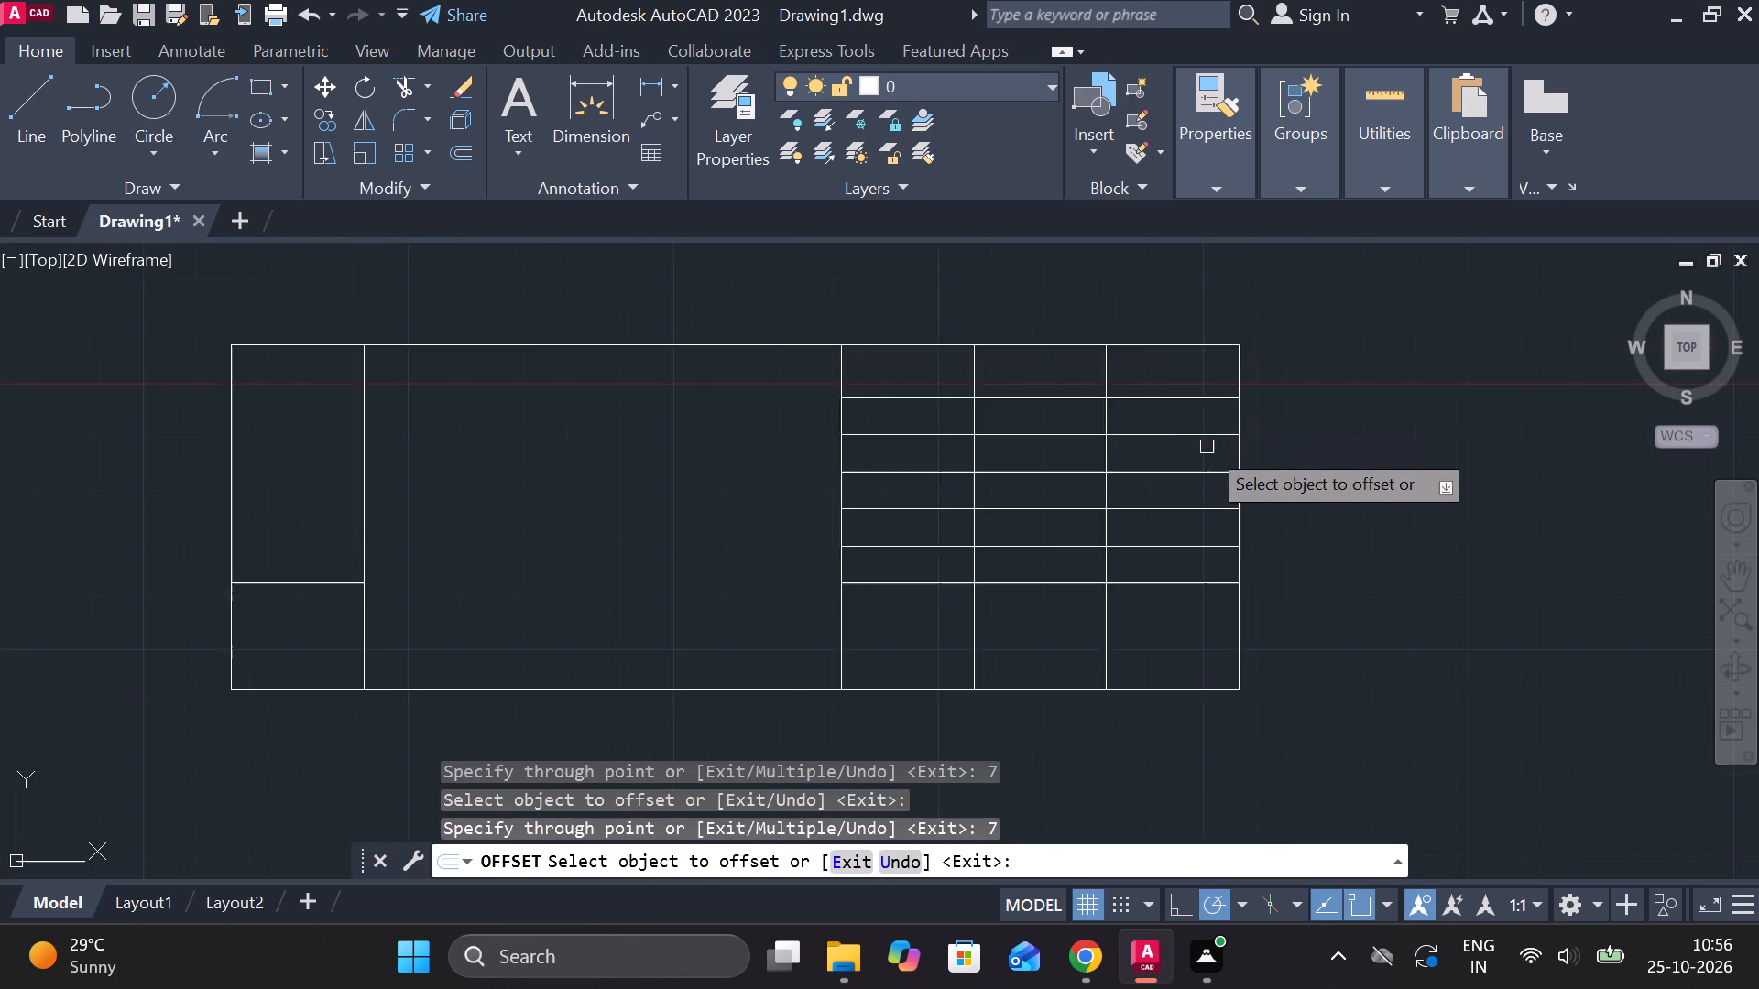
scroll(970, 556, up, 1)
key(Escape)
Extend the lowest row line of the narrow columns across the wide middle column to the first column's row line.
text(EX)
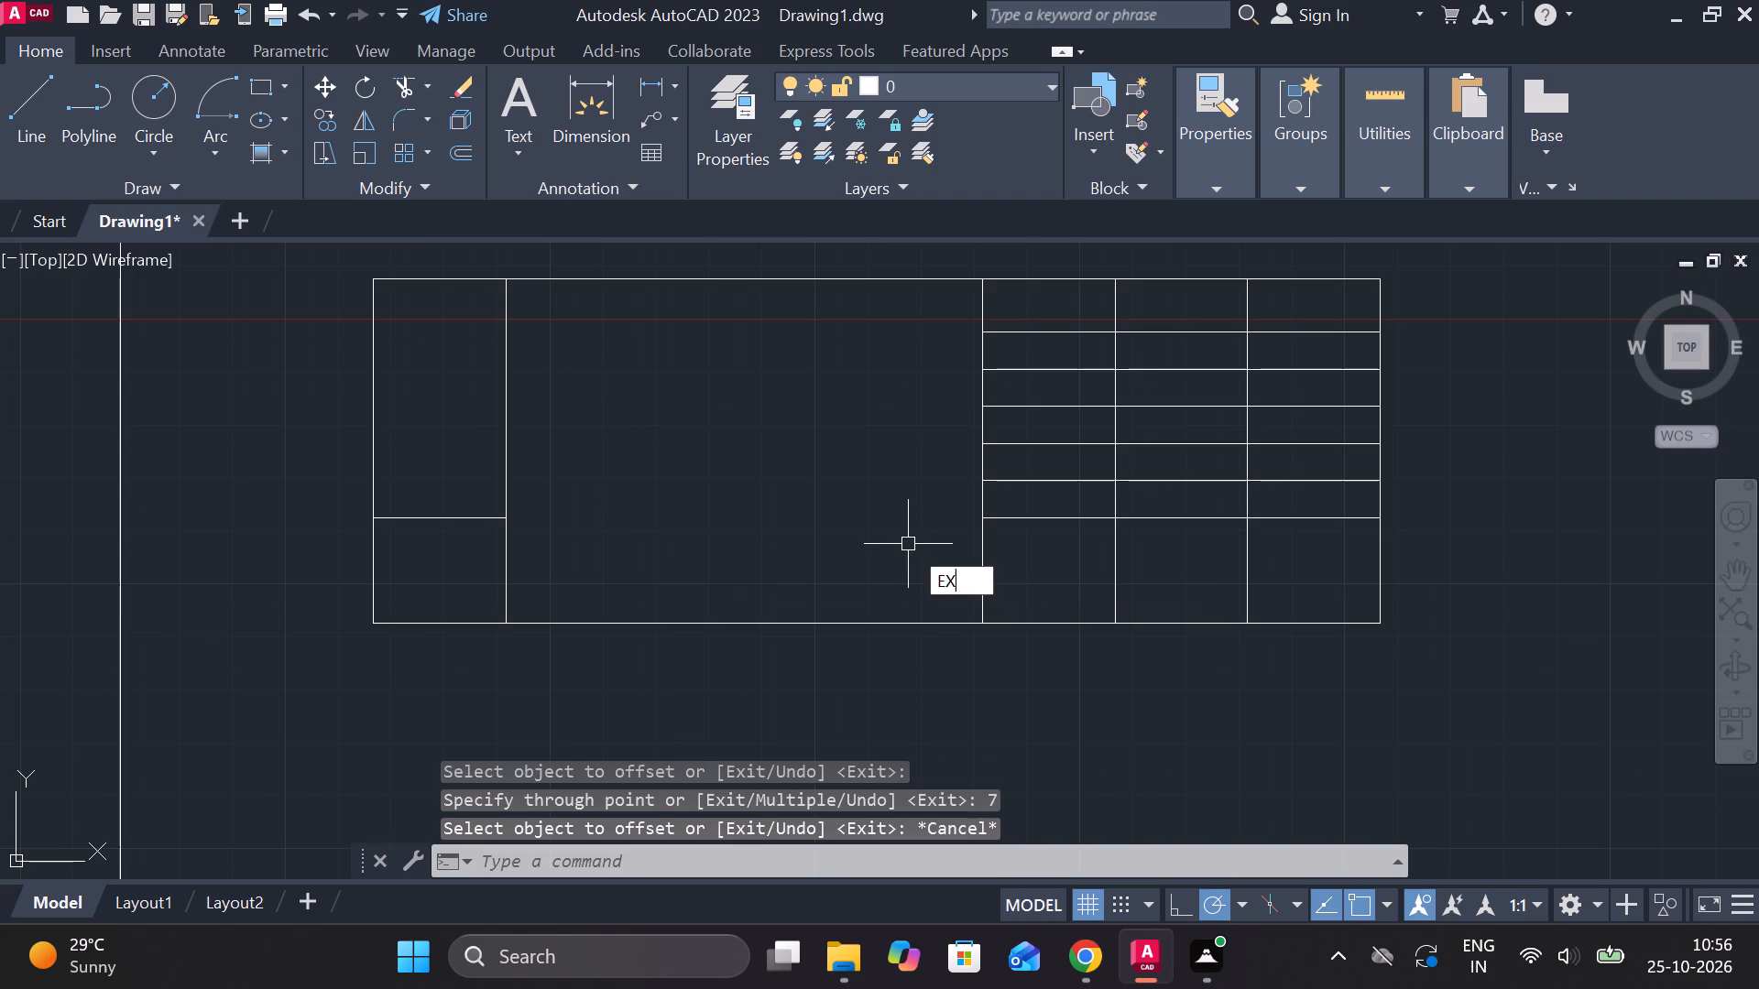
key(space)
click(1082, 513)
key(Escape)
Trim the two dividers between the narrow columns below the lowest row line, and the first column's divider above it.
text(TR)
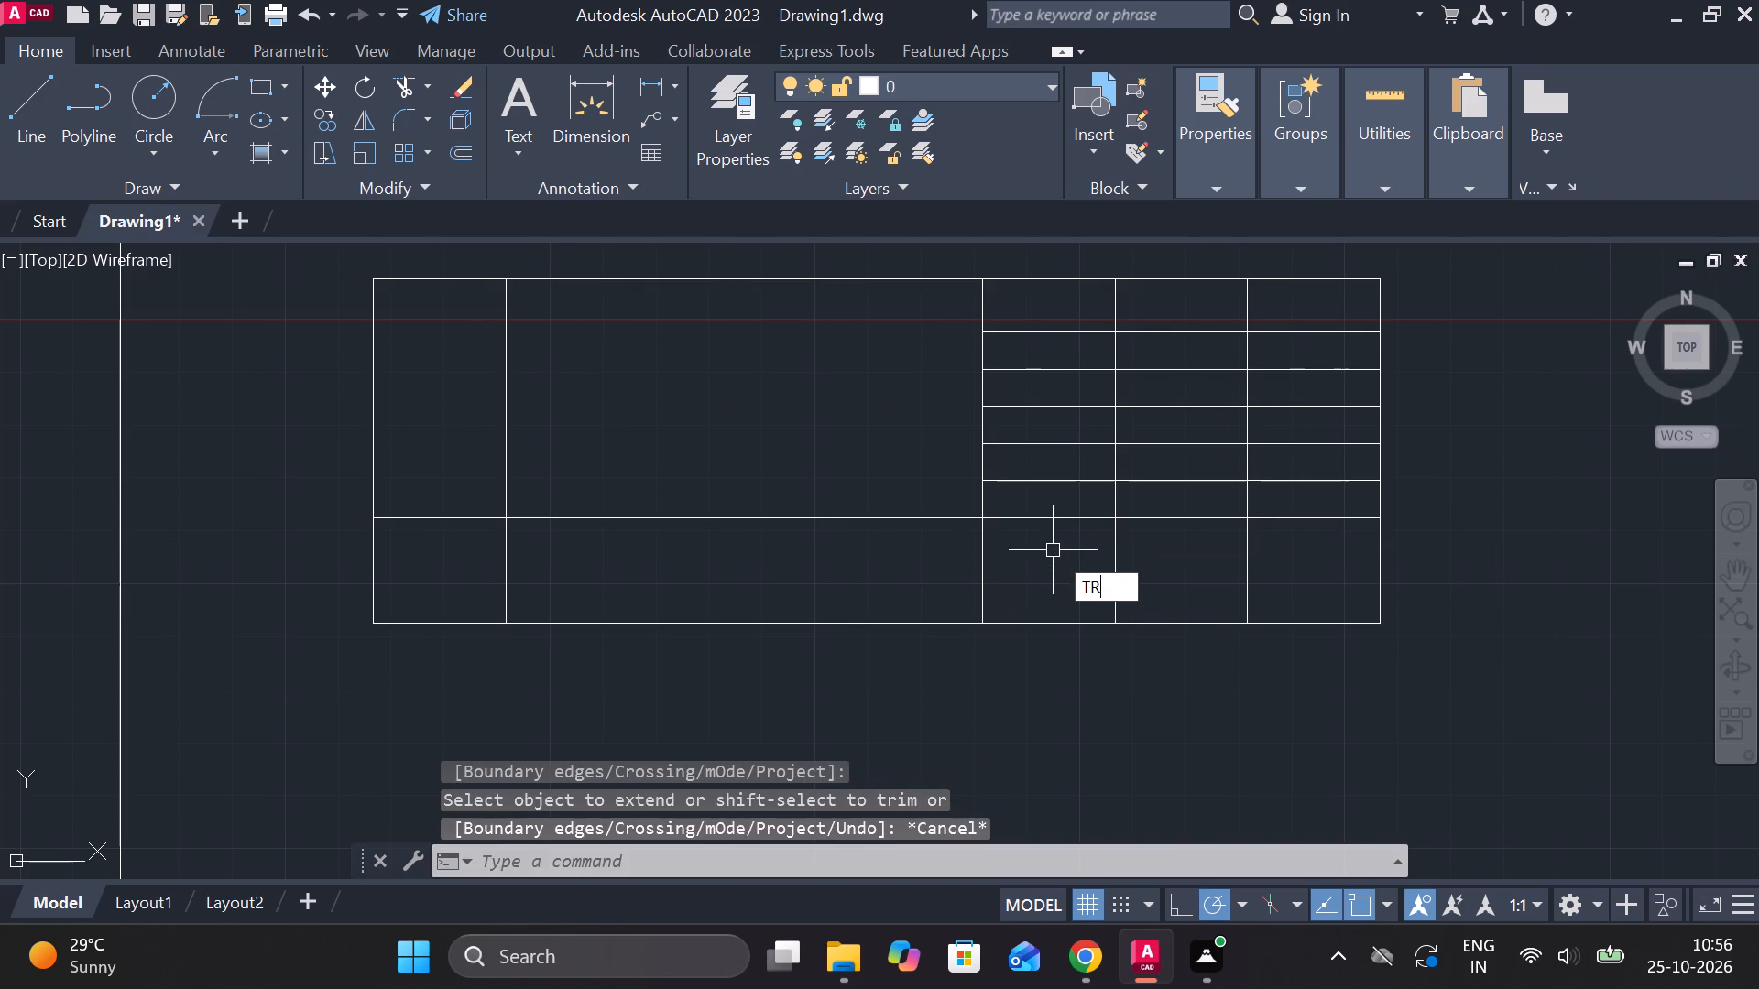
key(space)
drag(1053, 550, 1317, 570)
middle_drag(634, 440, 812, 464)
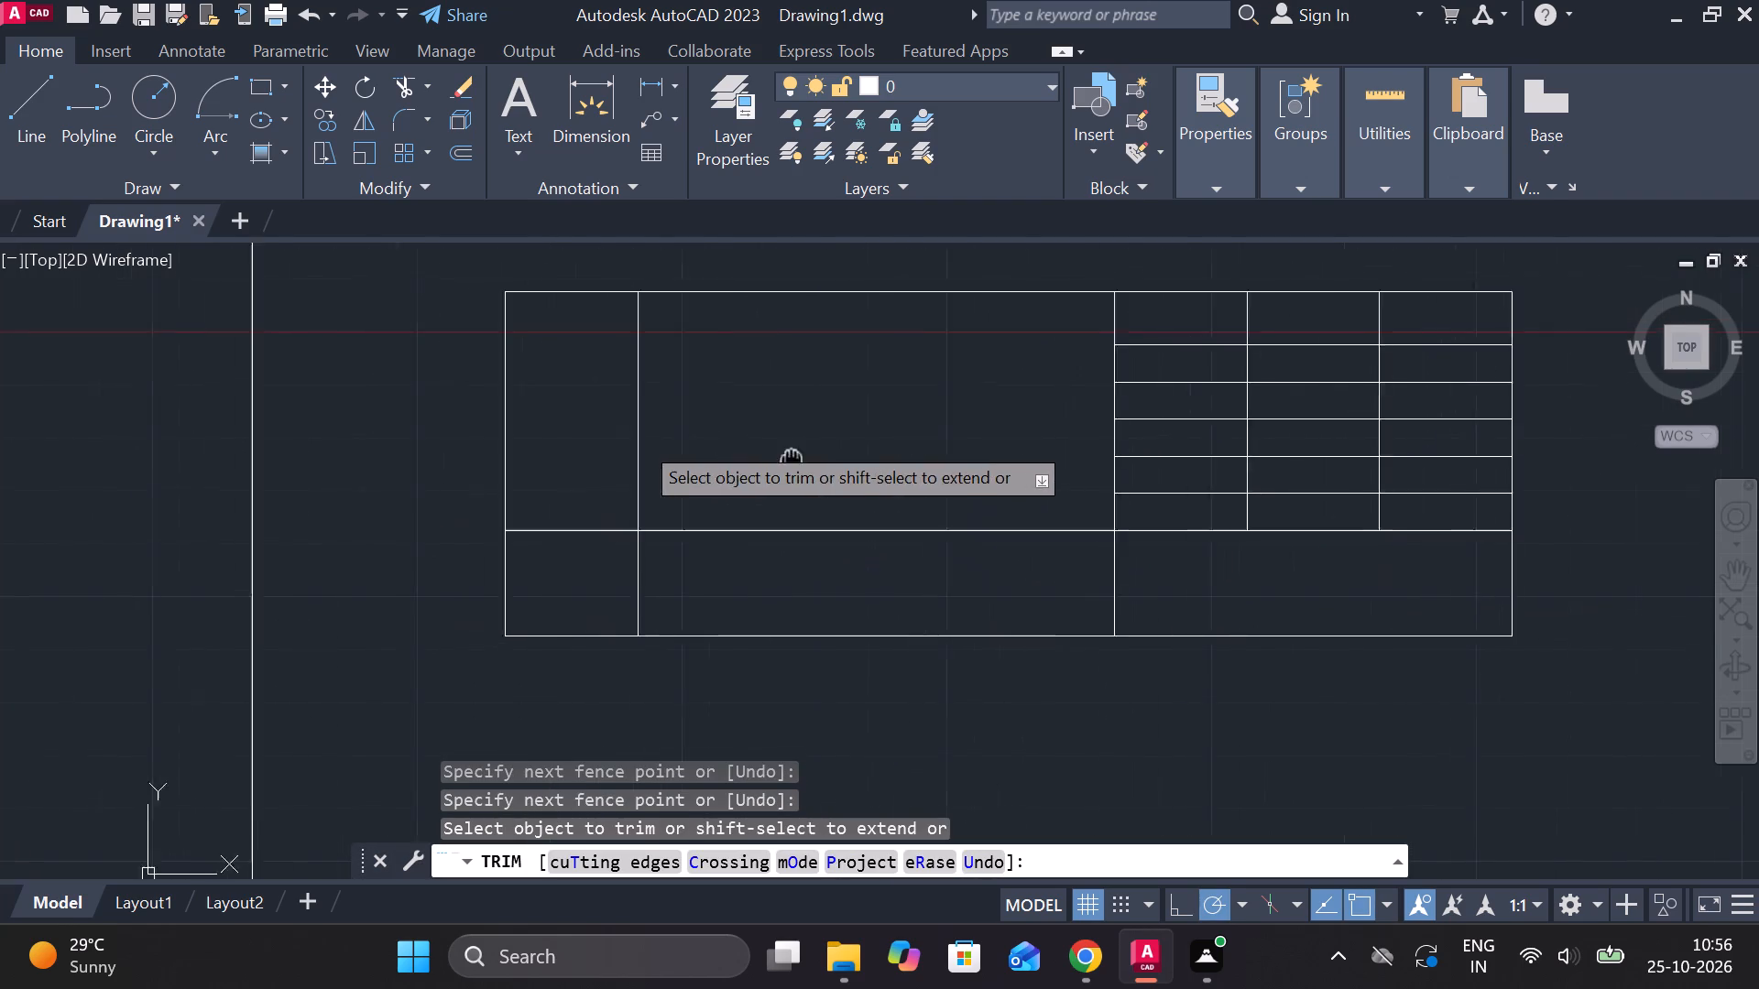
middle_drag(812, 464, 810, 464)
click(682, 359)
key(Escape)
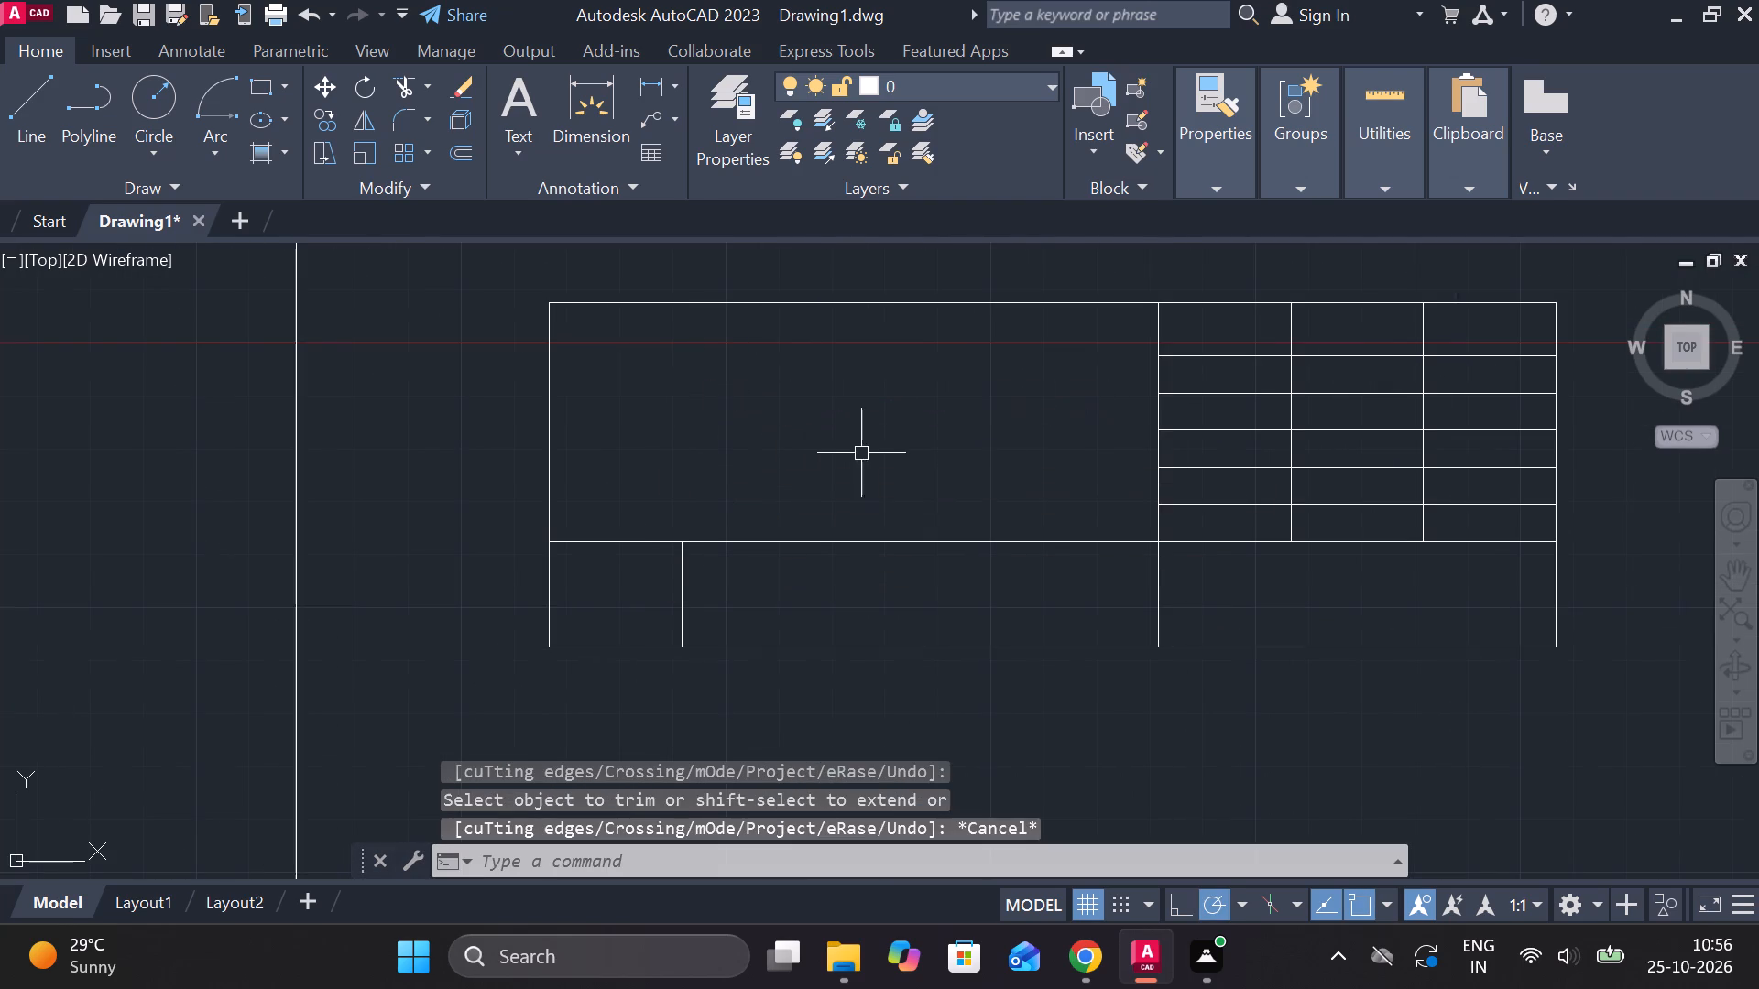
Add centred multiline text NAME in the top cell of the middle narrow column.
scroll(970, 482, up, 2)
middle_drag(976, 482, 439, 592)
scroll(419, 591, down, 2)
scroll(789, 451, up, 1)
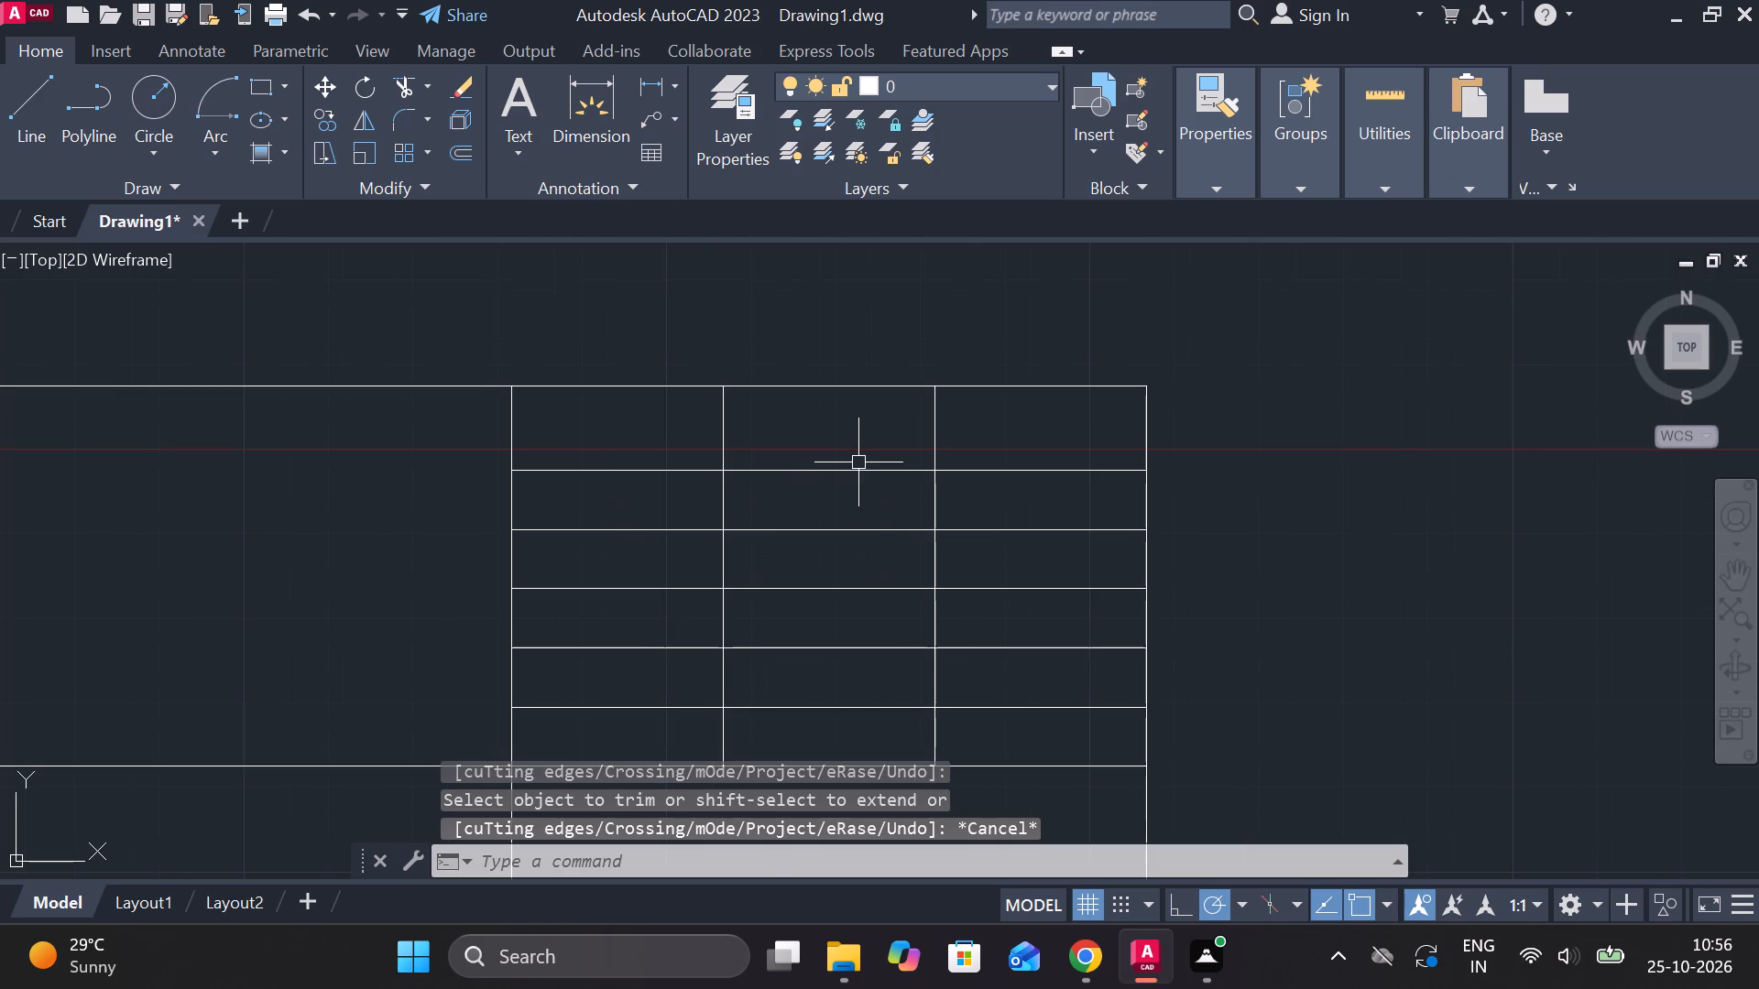
text(MT)
key(Return)
scroll(861, 451, up, 3)
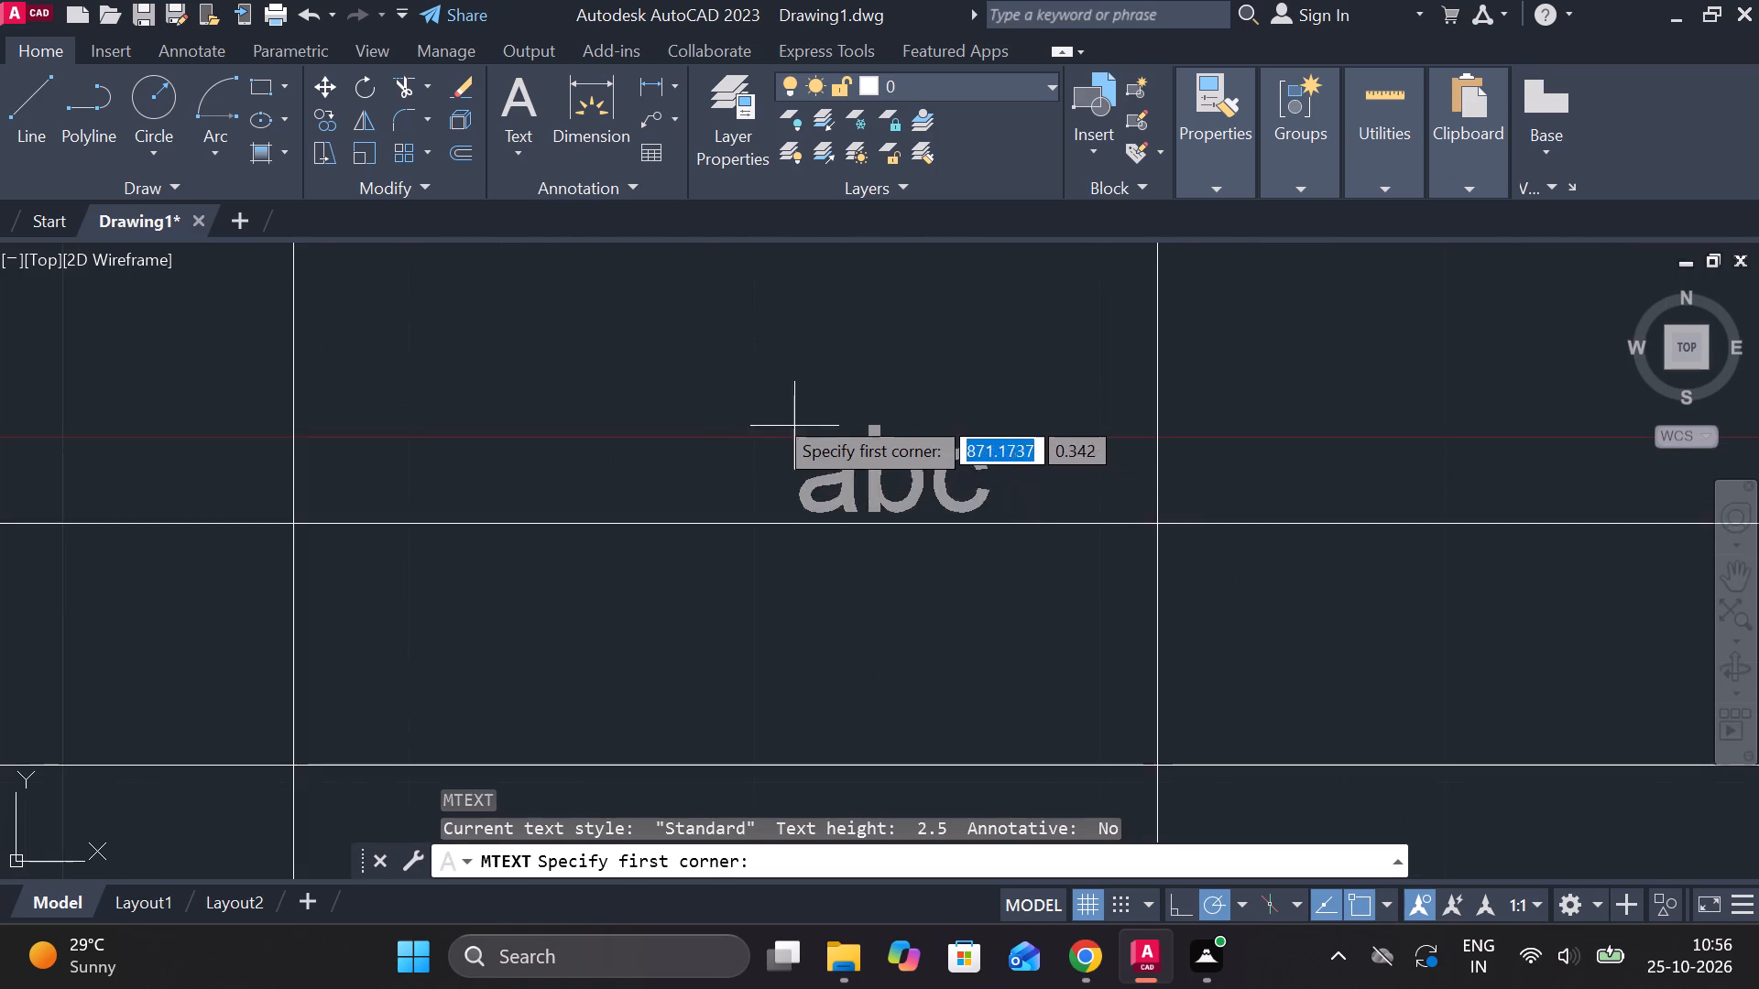
scroll(748, 394, down, 1)
click(548, 299)
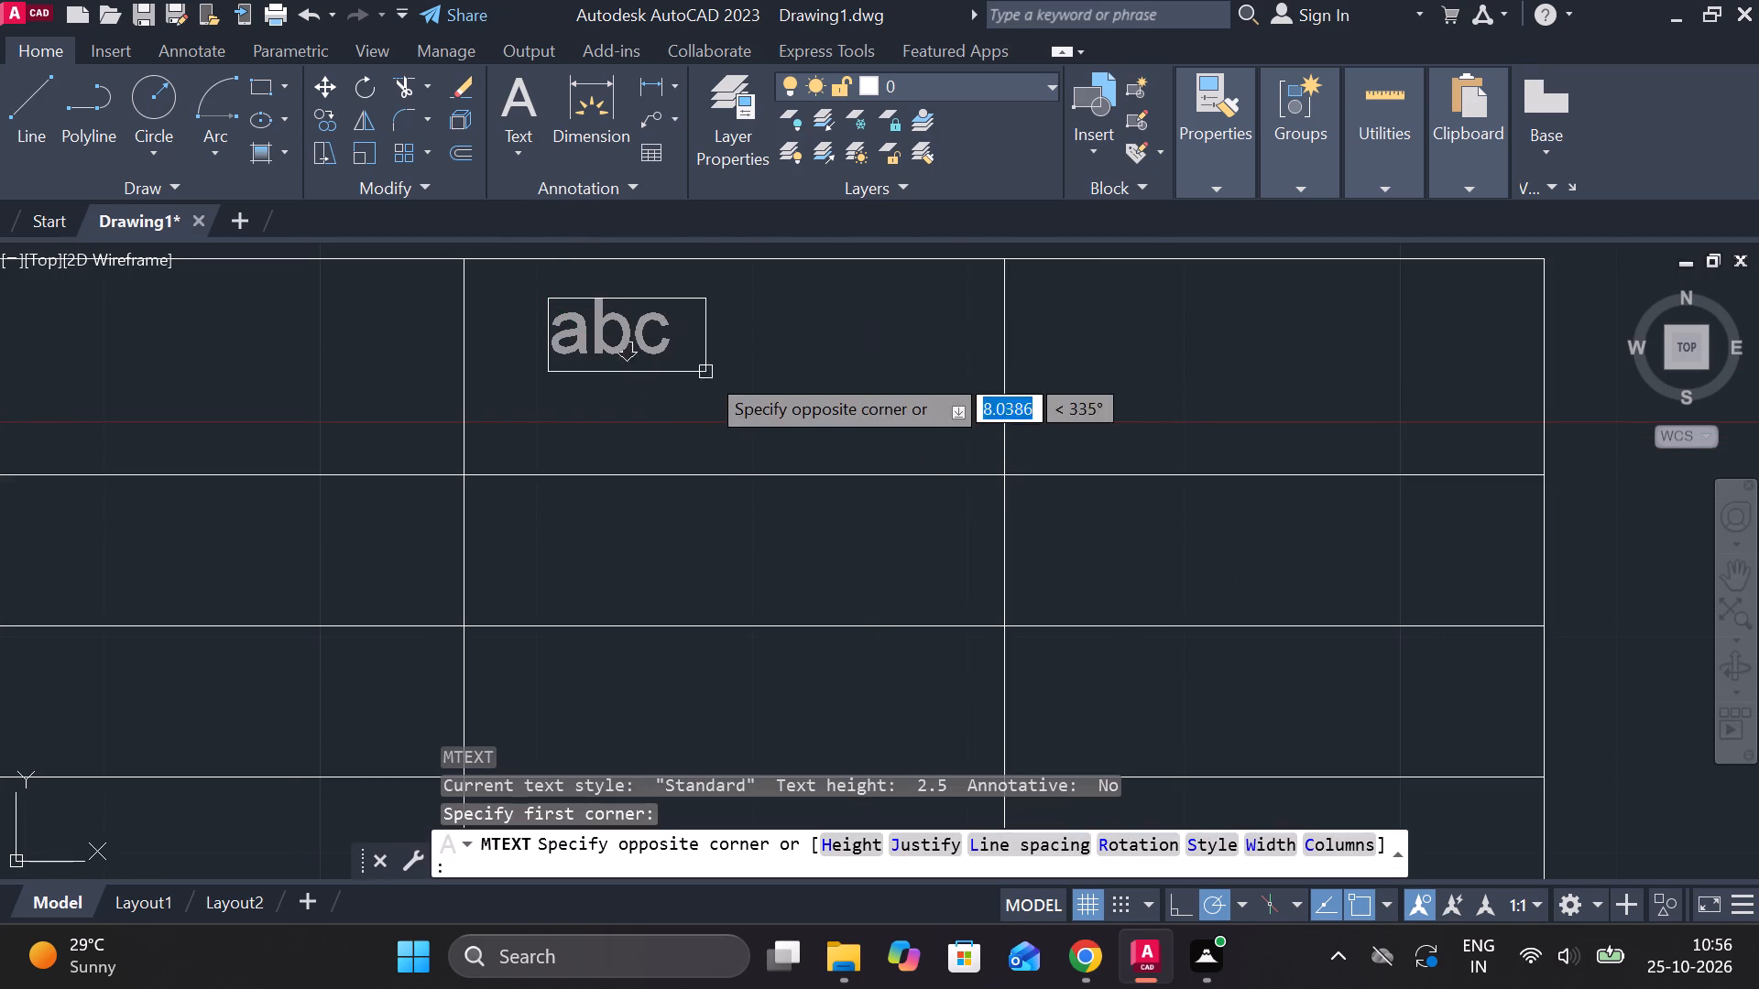
click(913, 418)
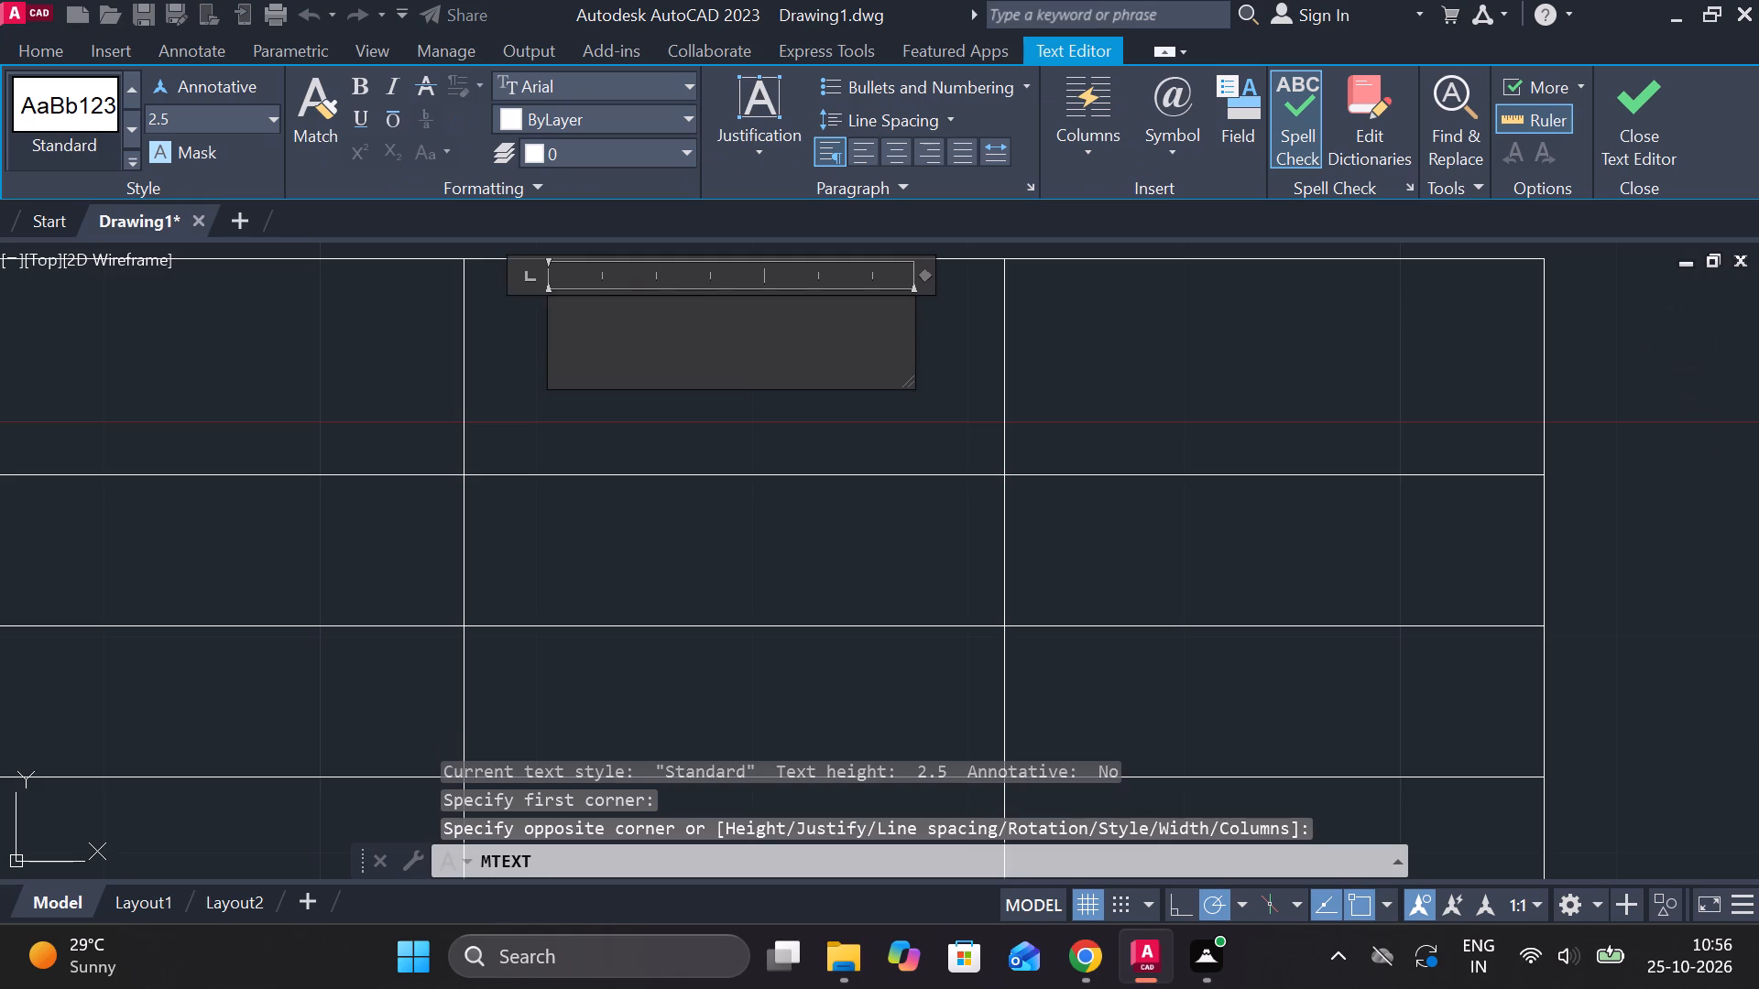
text(NAME)
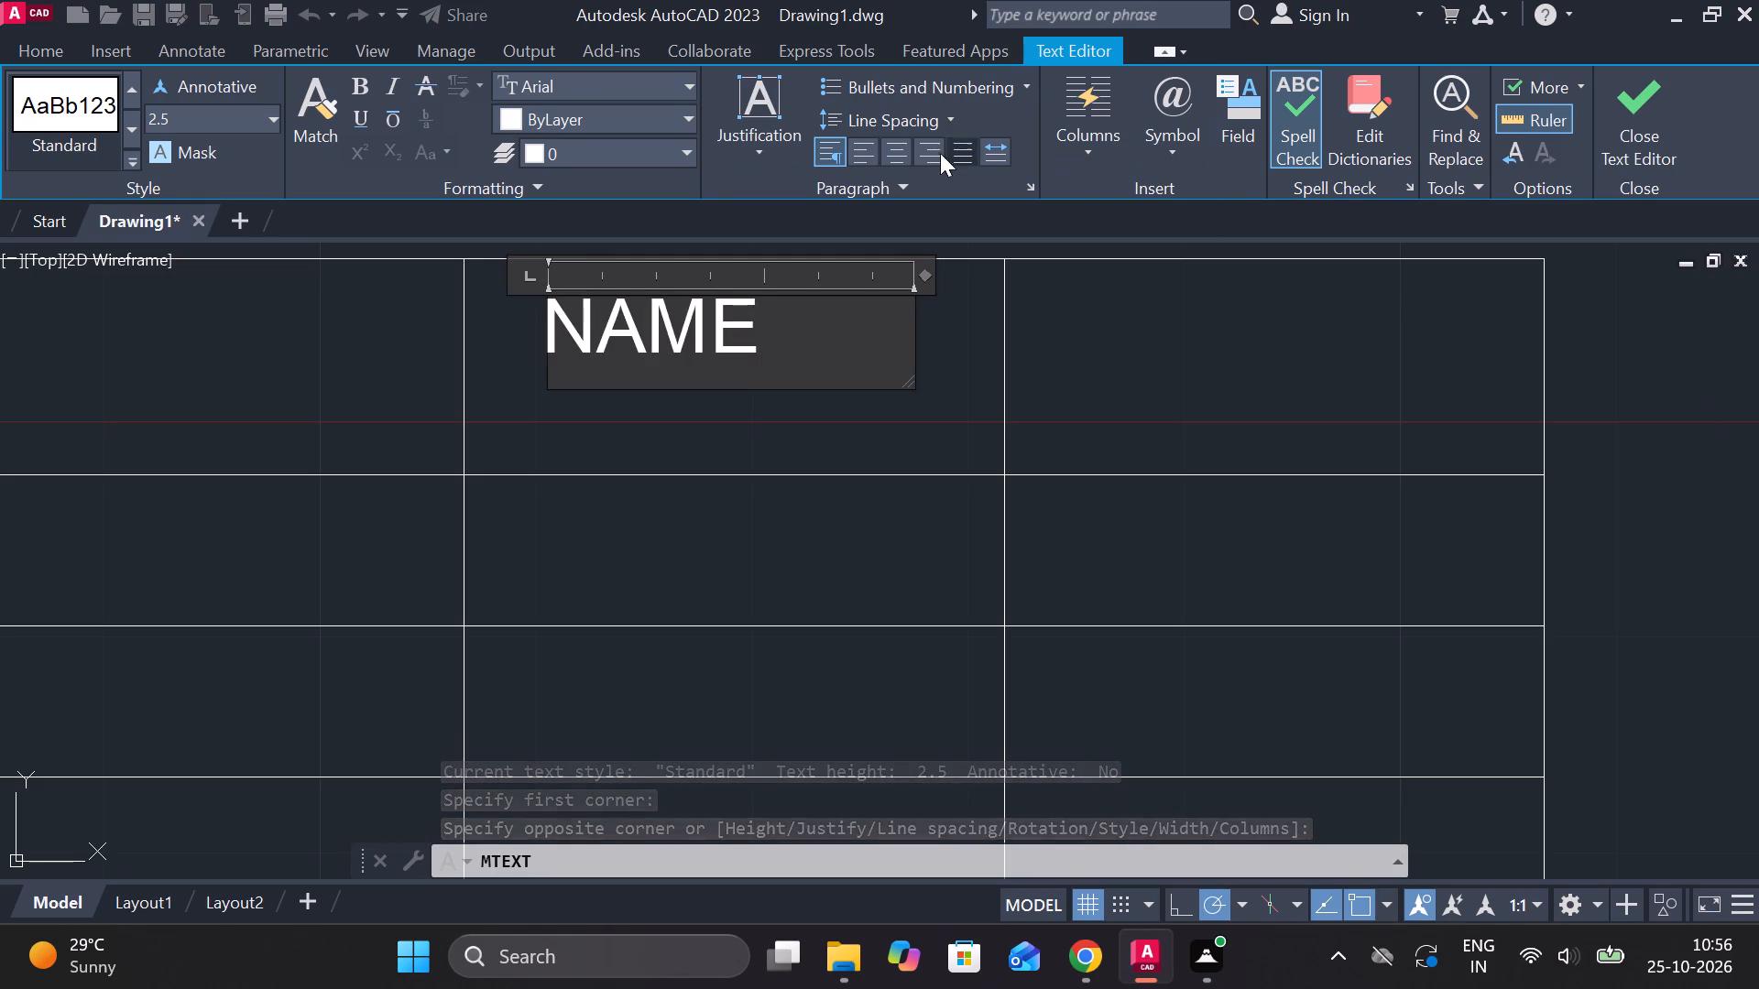
click(908, 153)
scroll(941, 363, down, 4)
scroll(934, 356, up, 3)
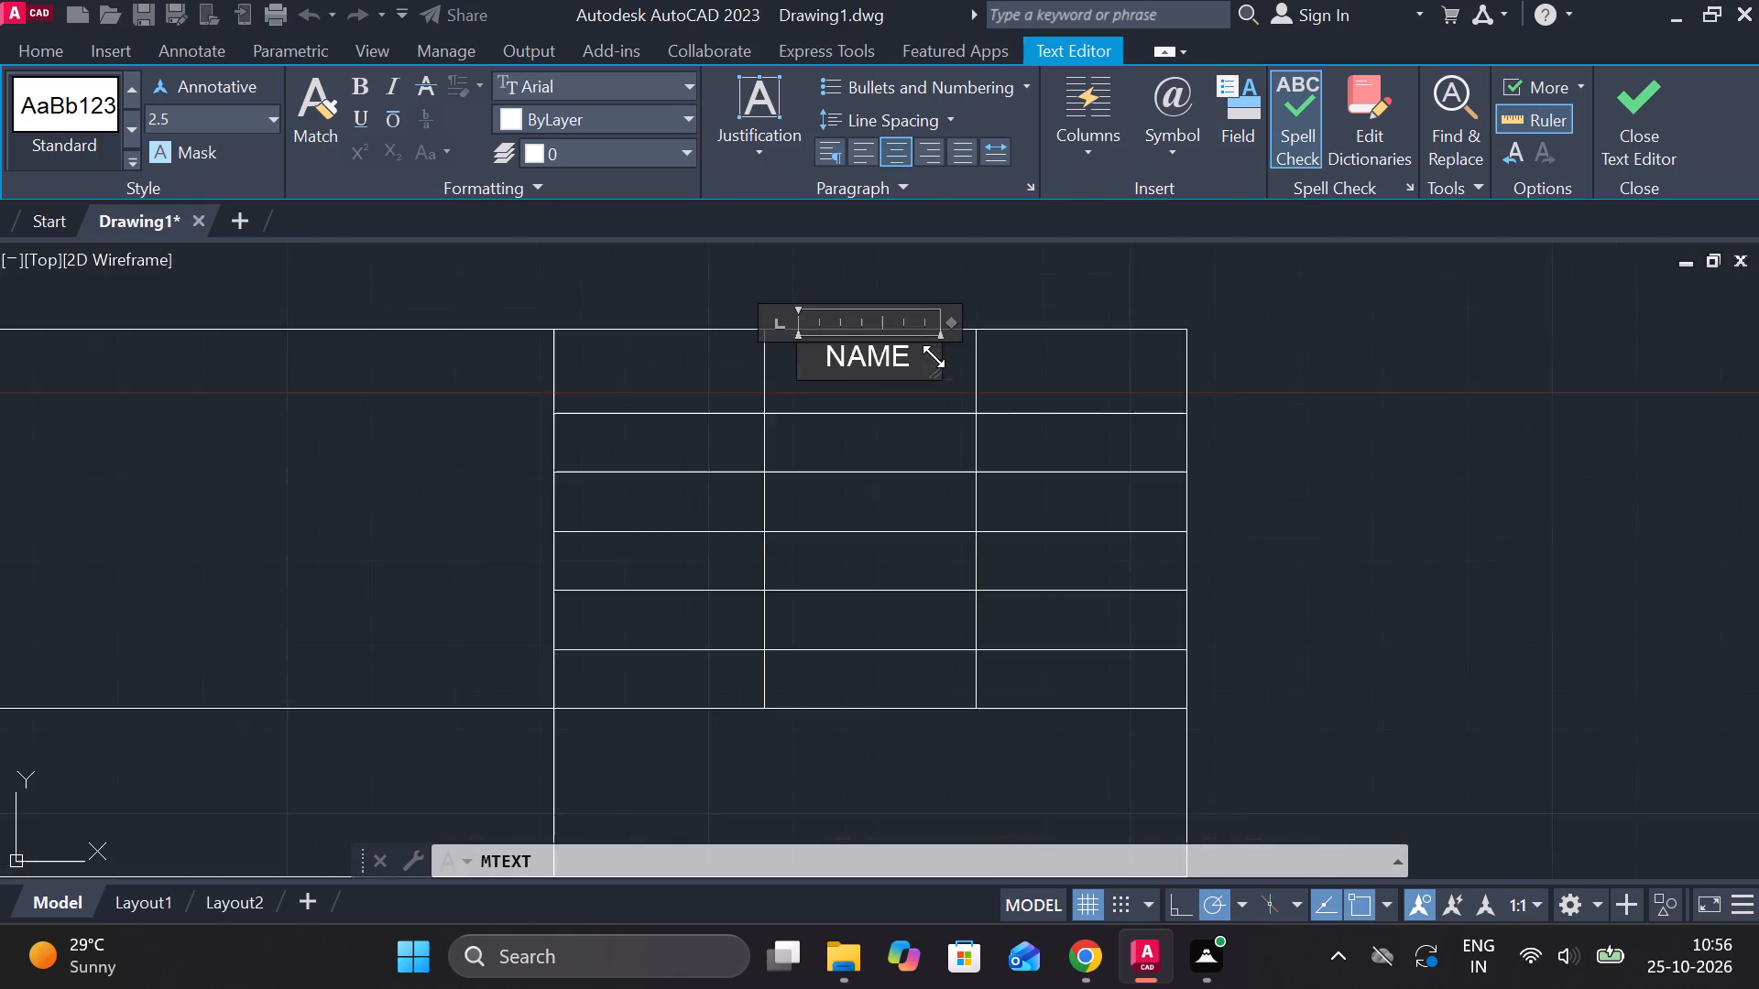
Set the NAME text height to 3 and finish editing the text.
drag(923, 362, 763, 362)
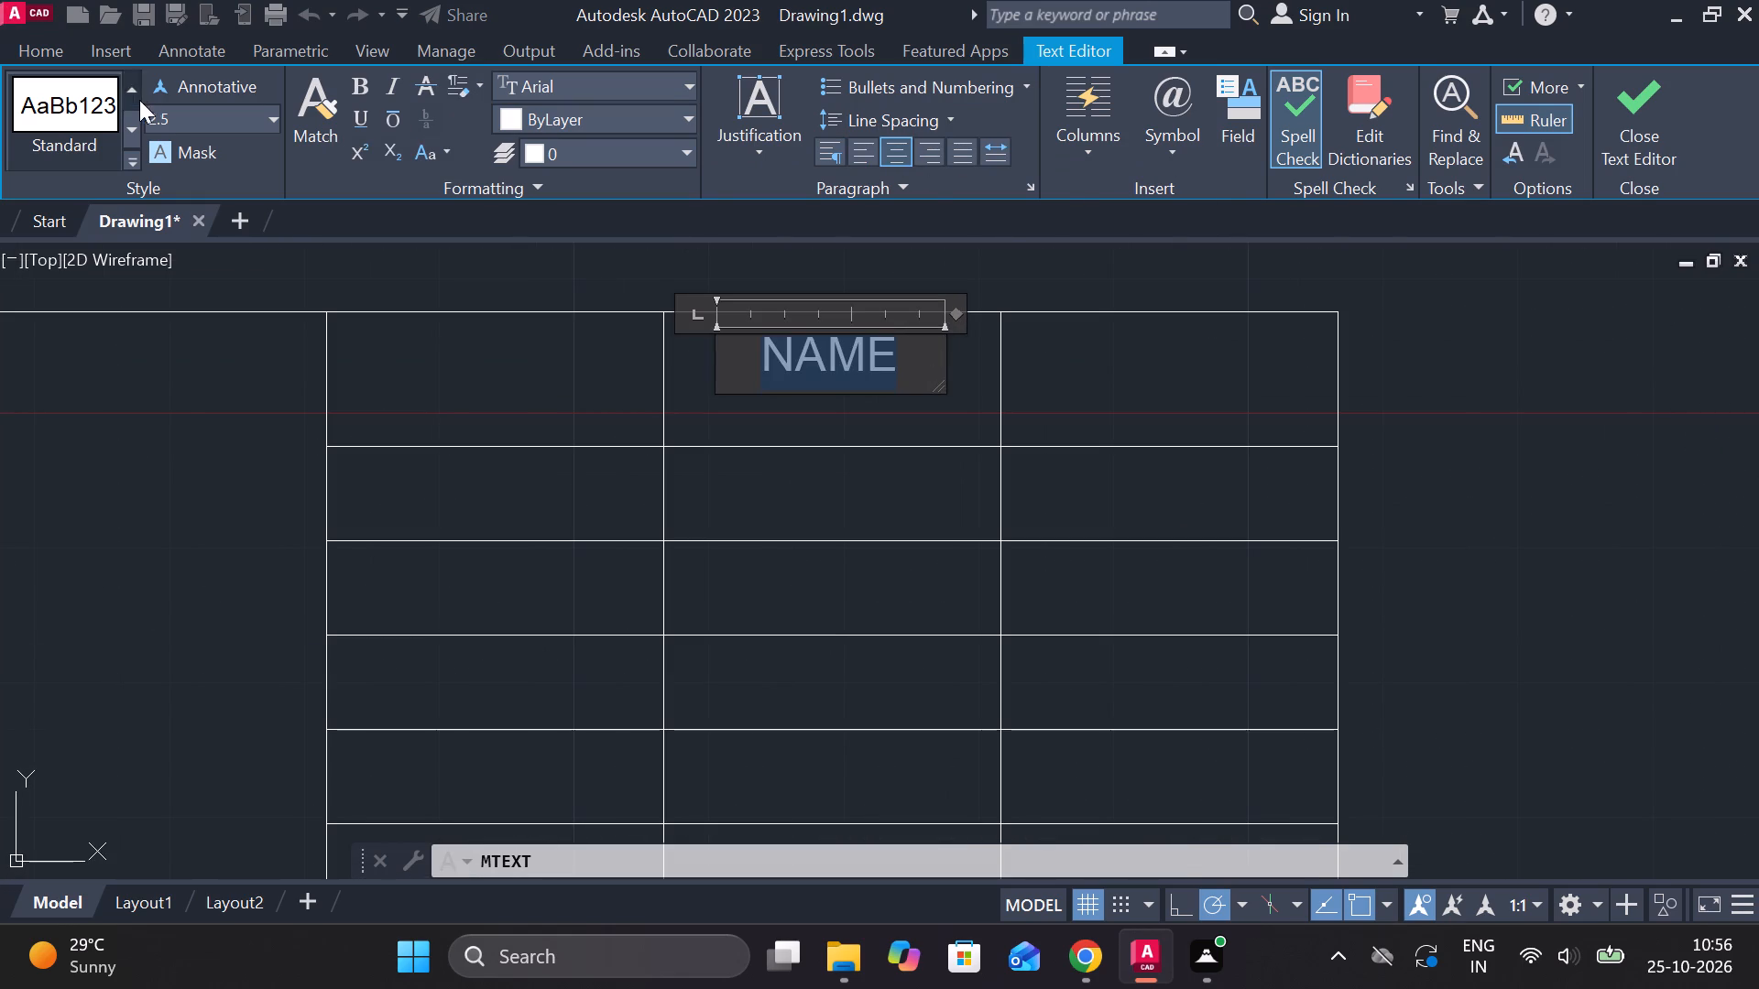
click(188, 110)
key(3)
key(Return)
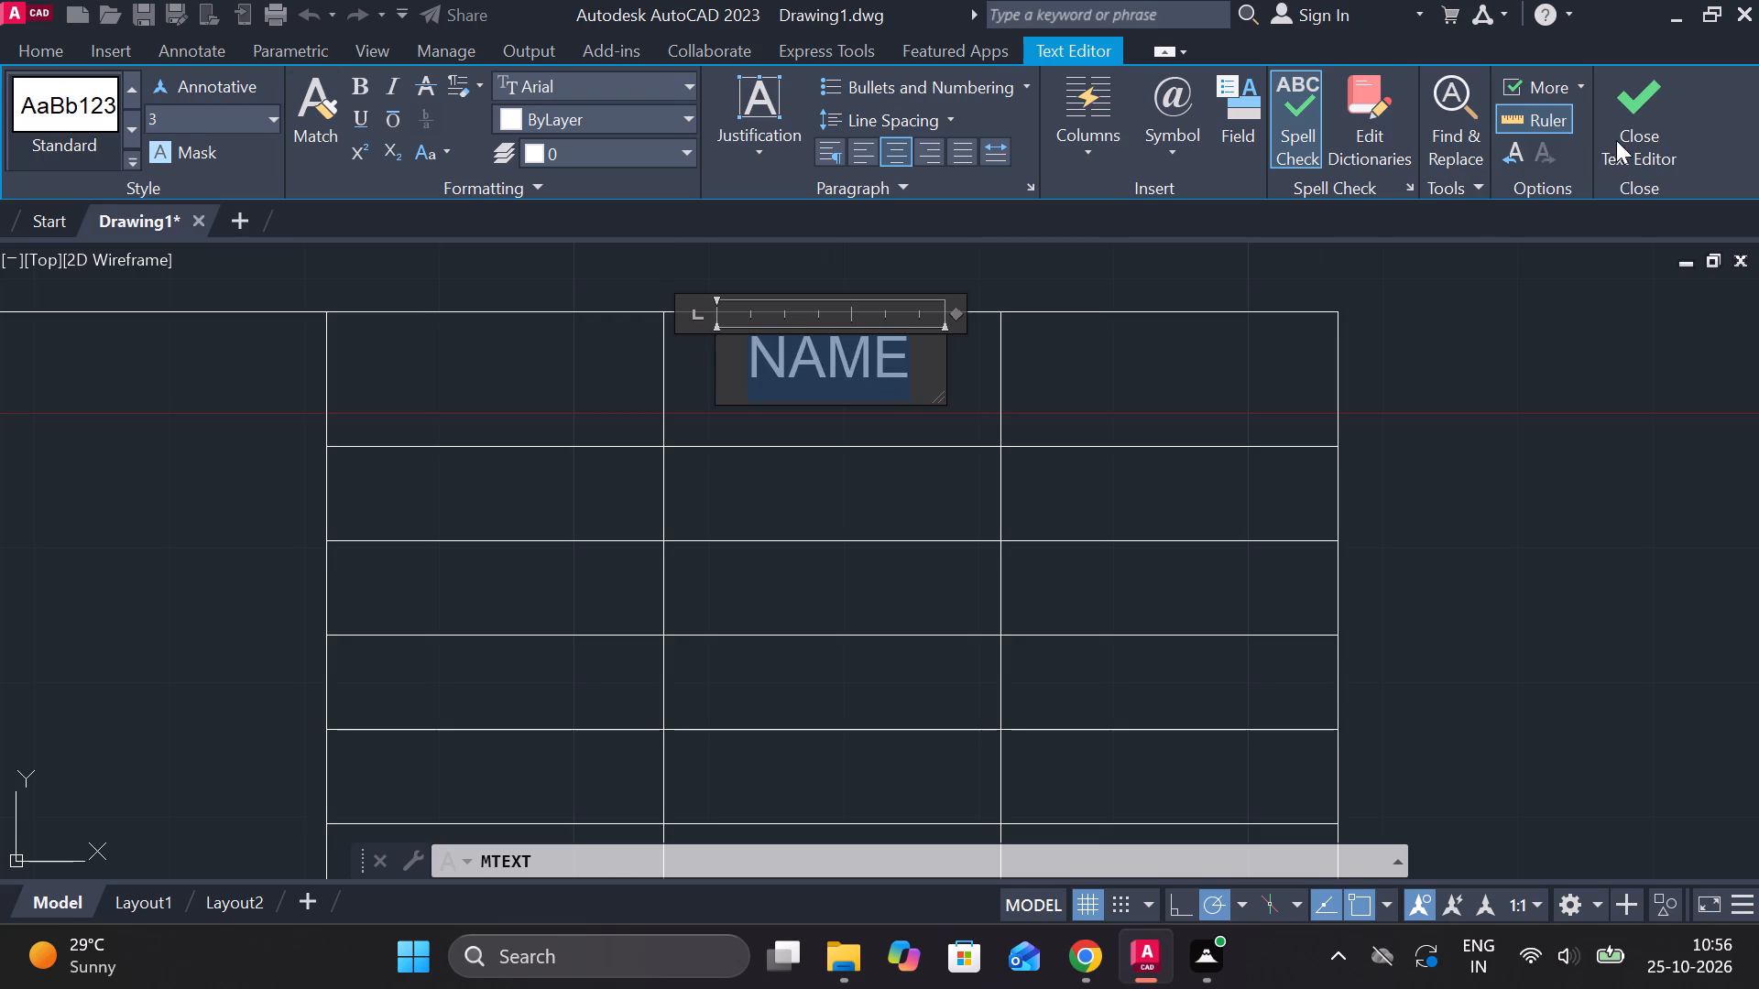
click(1616, 140)
Move the NAME text slightly straight down so it sits mid-height in its header cell.
click(859, 337)
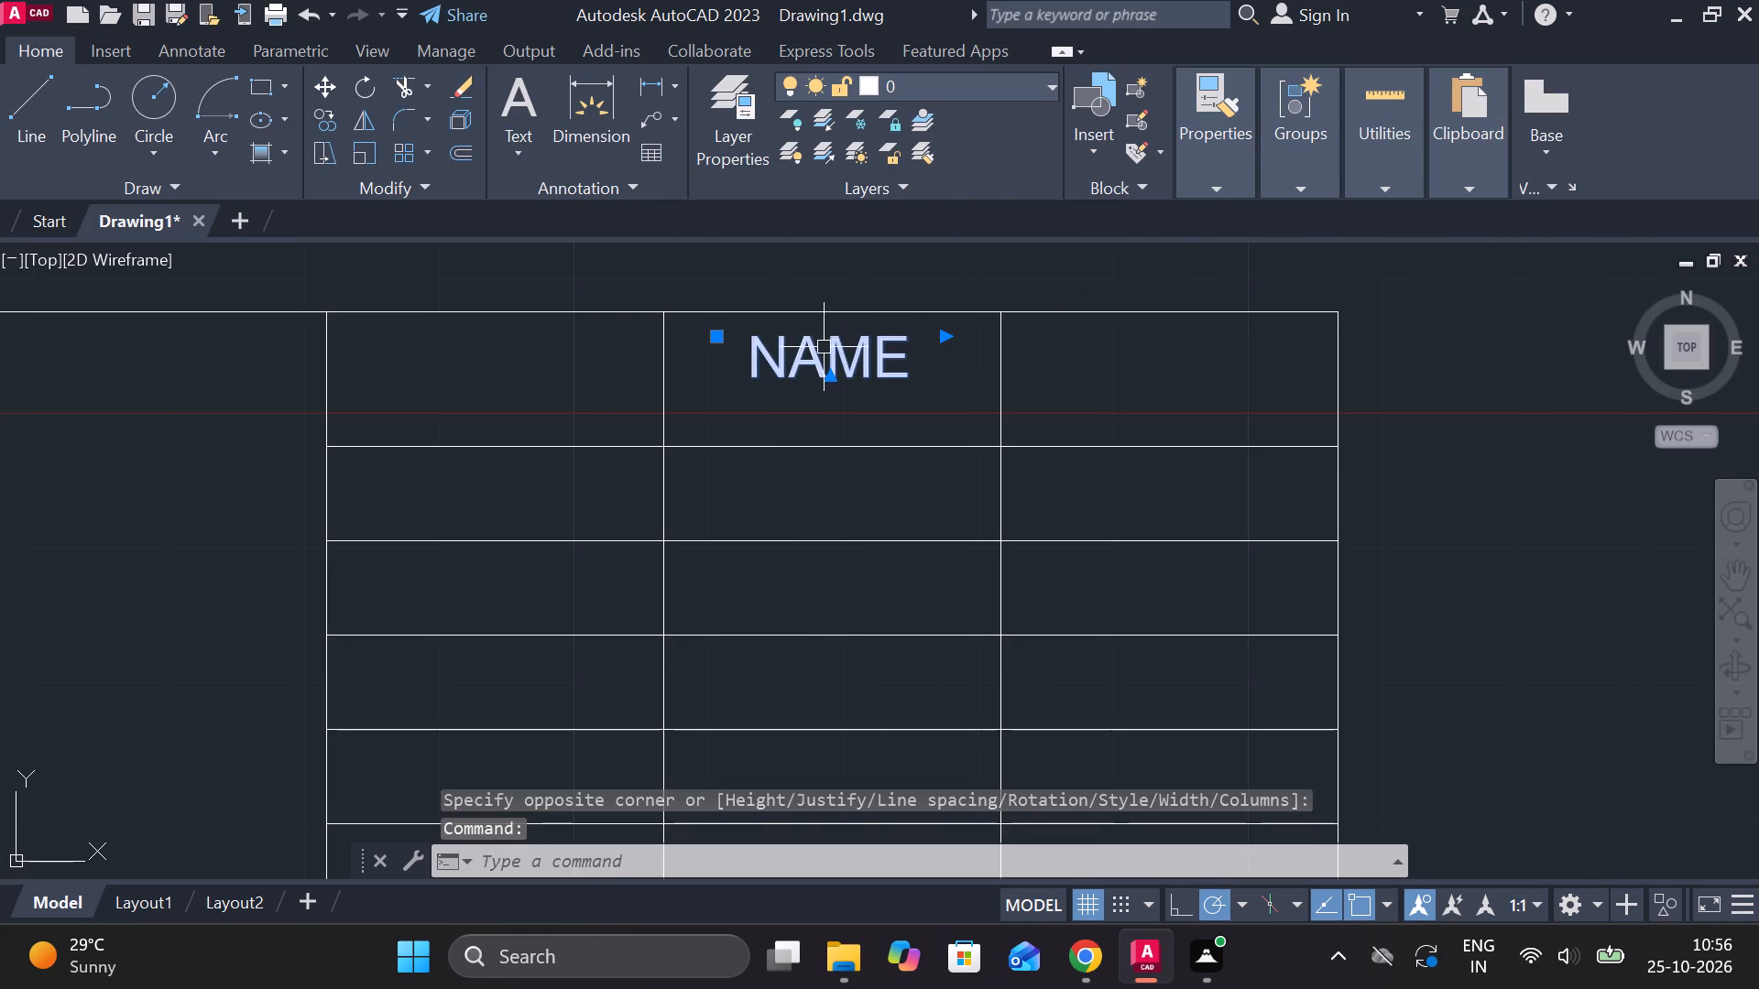
click(712, 333)
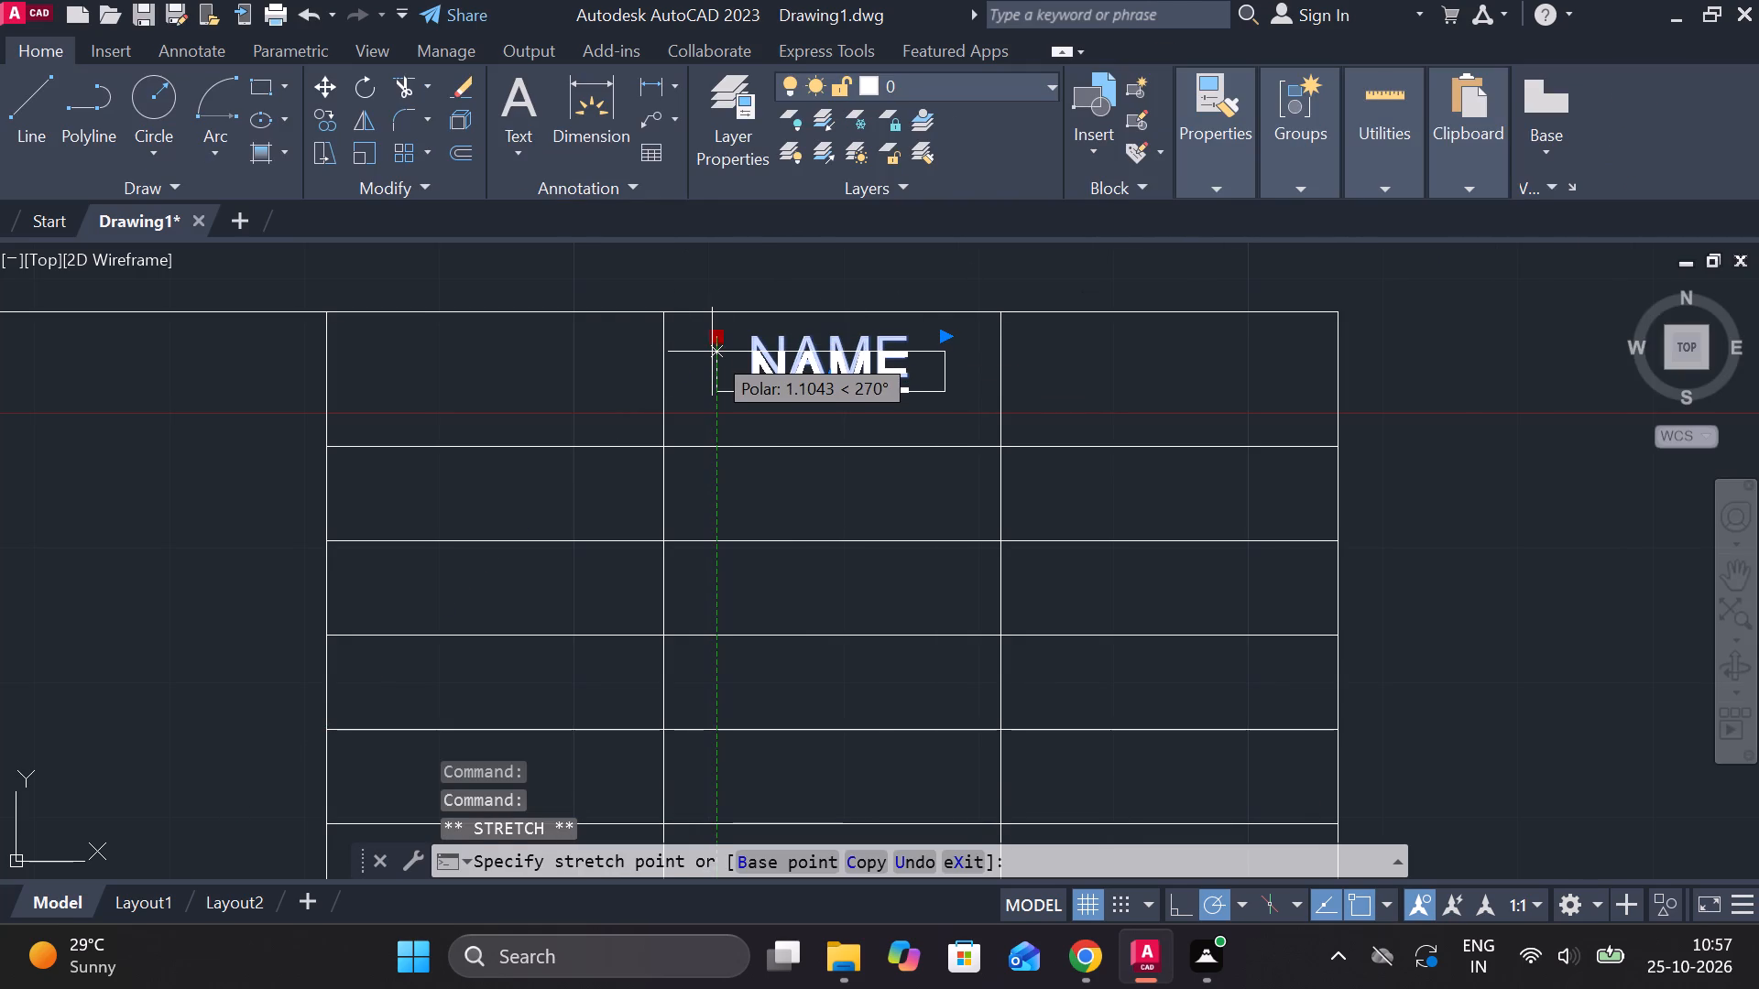
click(712, 363)
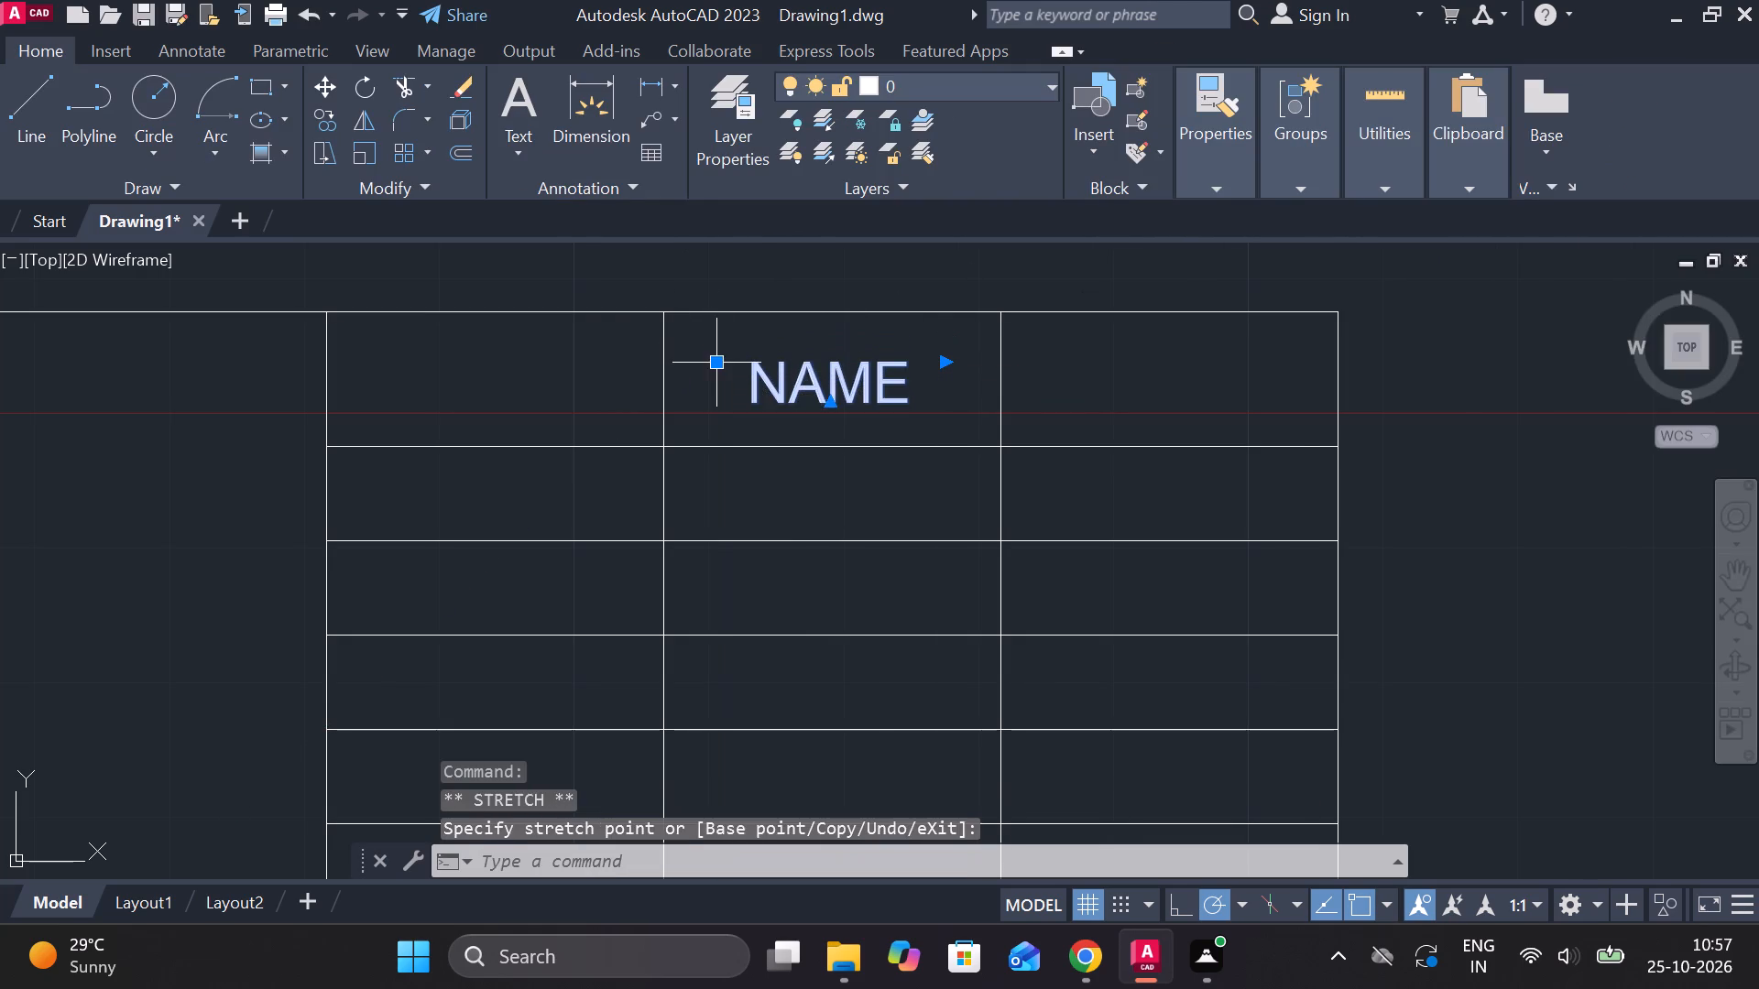
key(Escape)
Copy the NAME text from the middle narrow column's header straight across into the third narrow column's header cell.
click(799, 374)
text(CO)
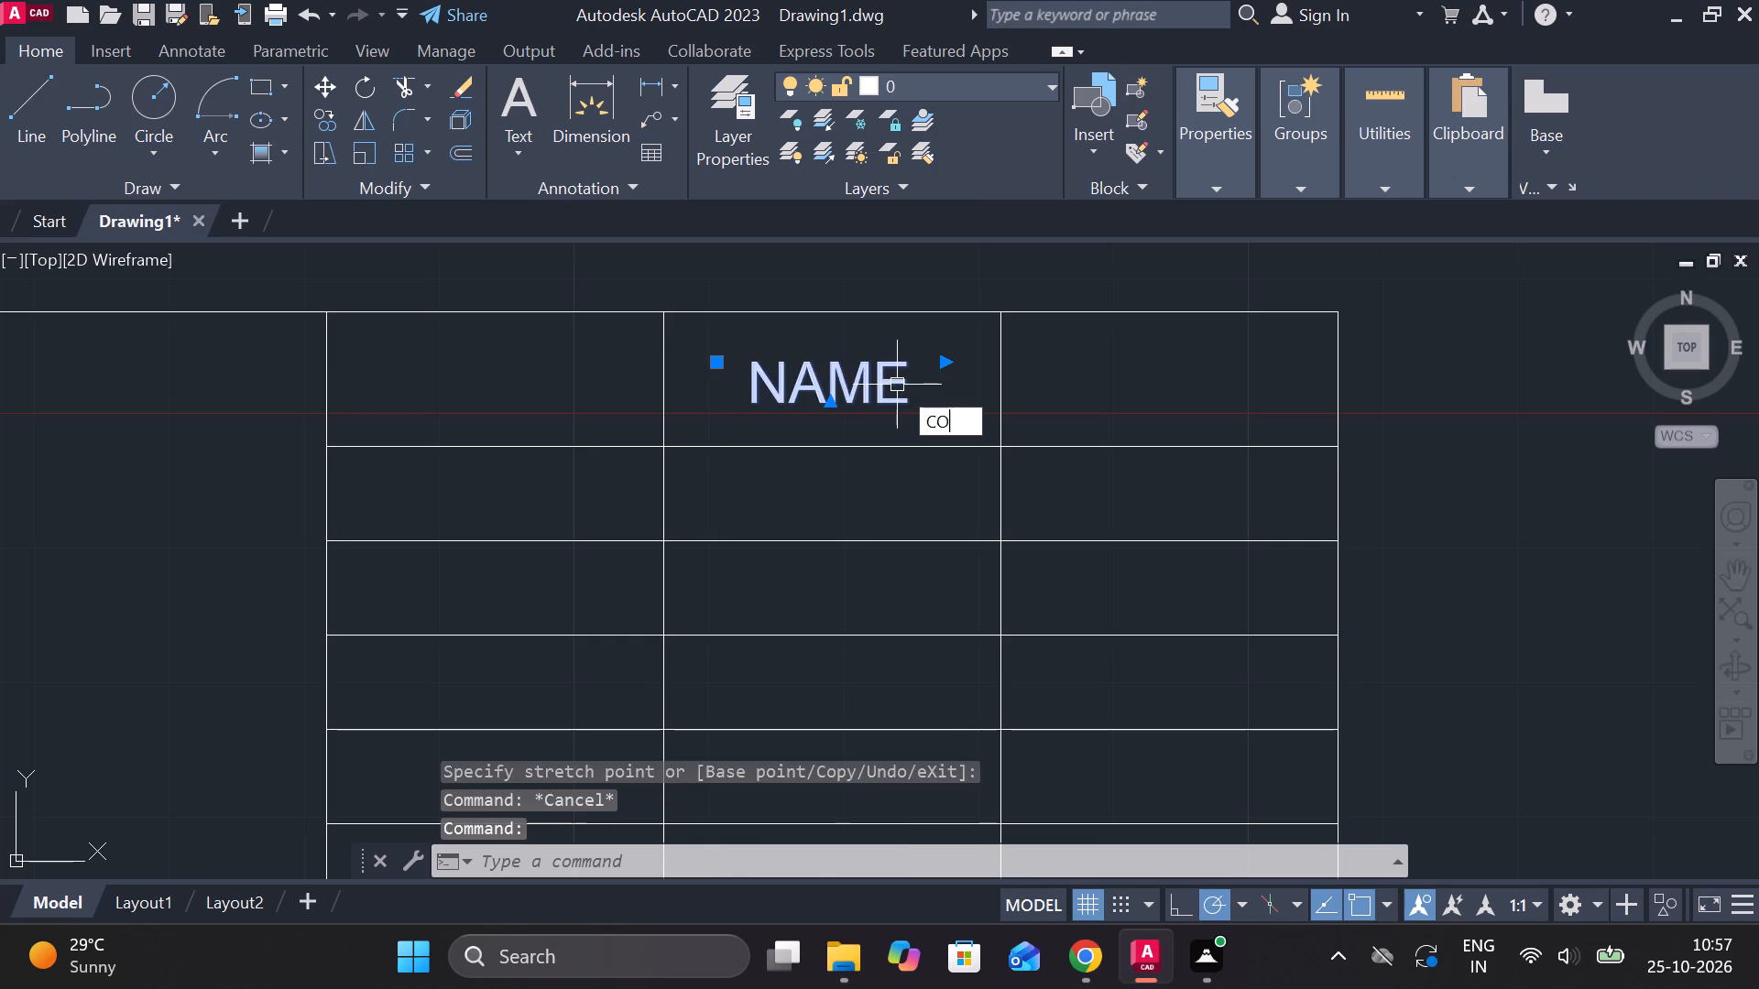
key(Return)
click(857, 388)
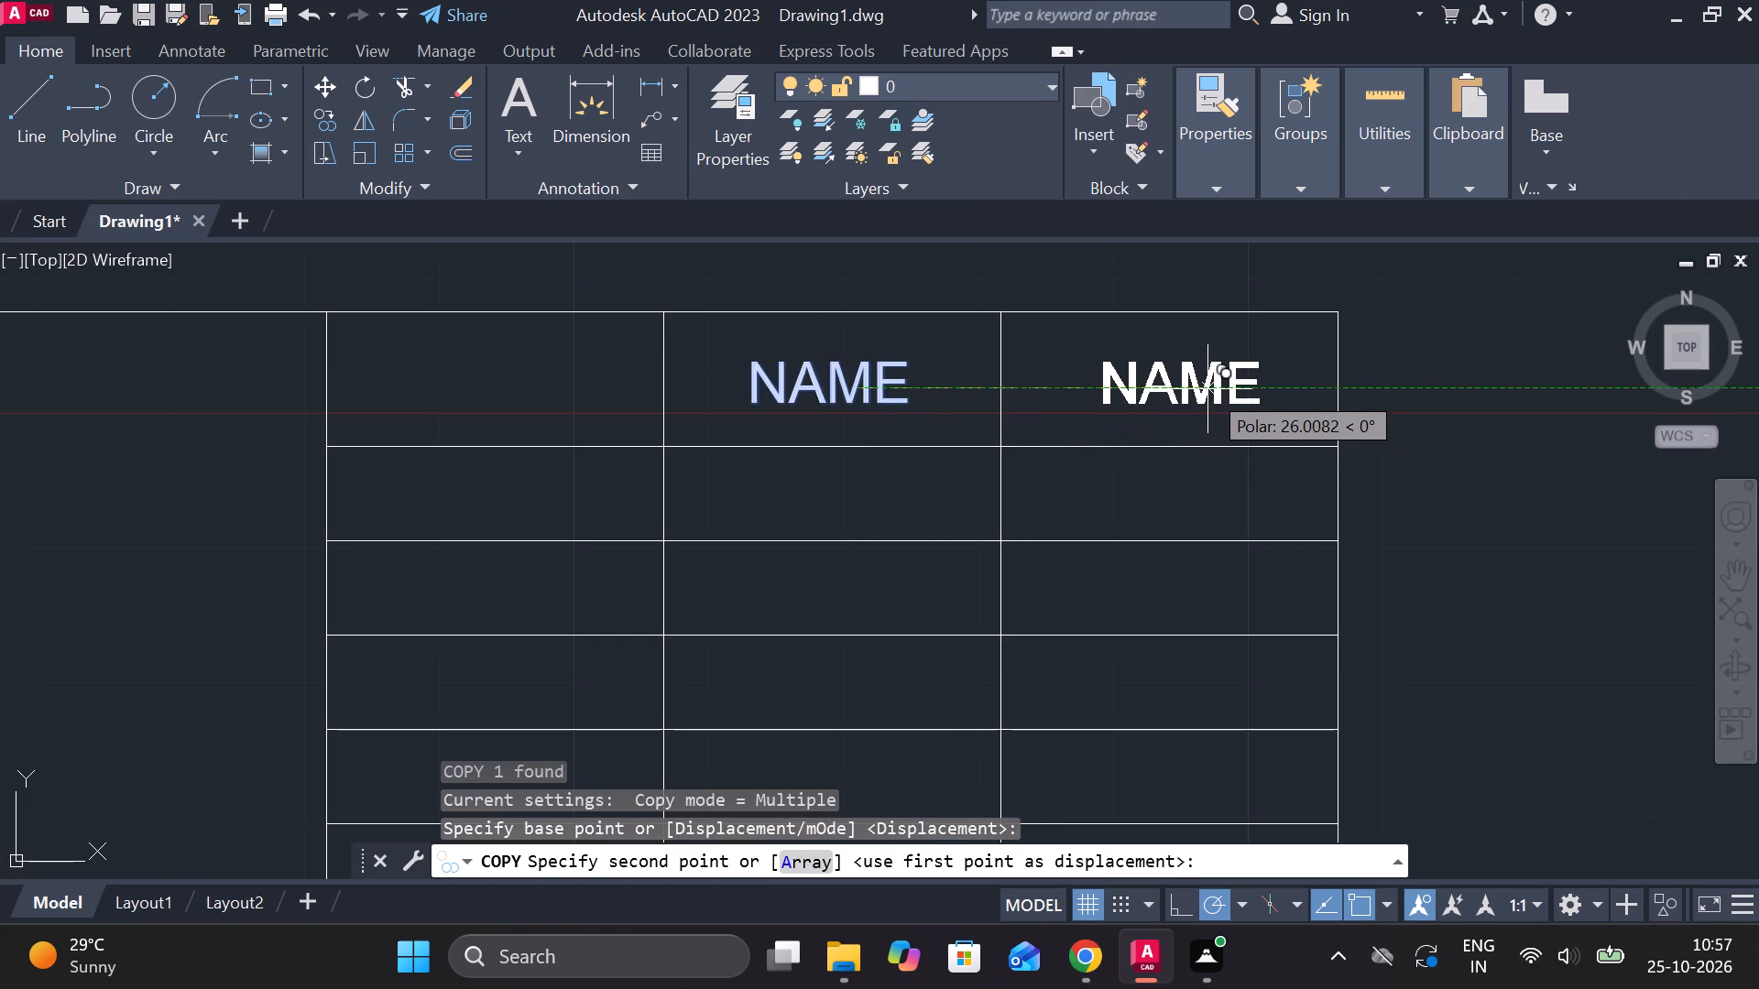
click(1207, 389)
Place further copies of NAME in the five cells below the header of the first narrow column, one per row.
middle_drag(1067, 501, 1319, 343)
scroll(1126, 507, up, 1)
scroll(1278, 346, down, 2)
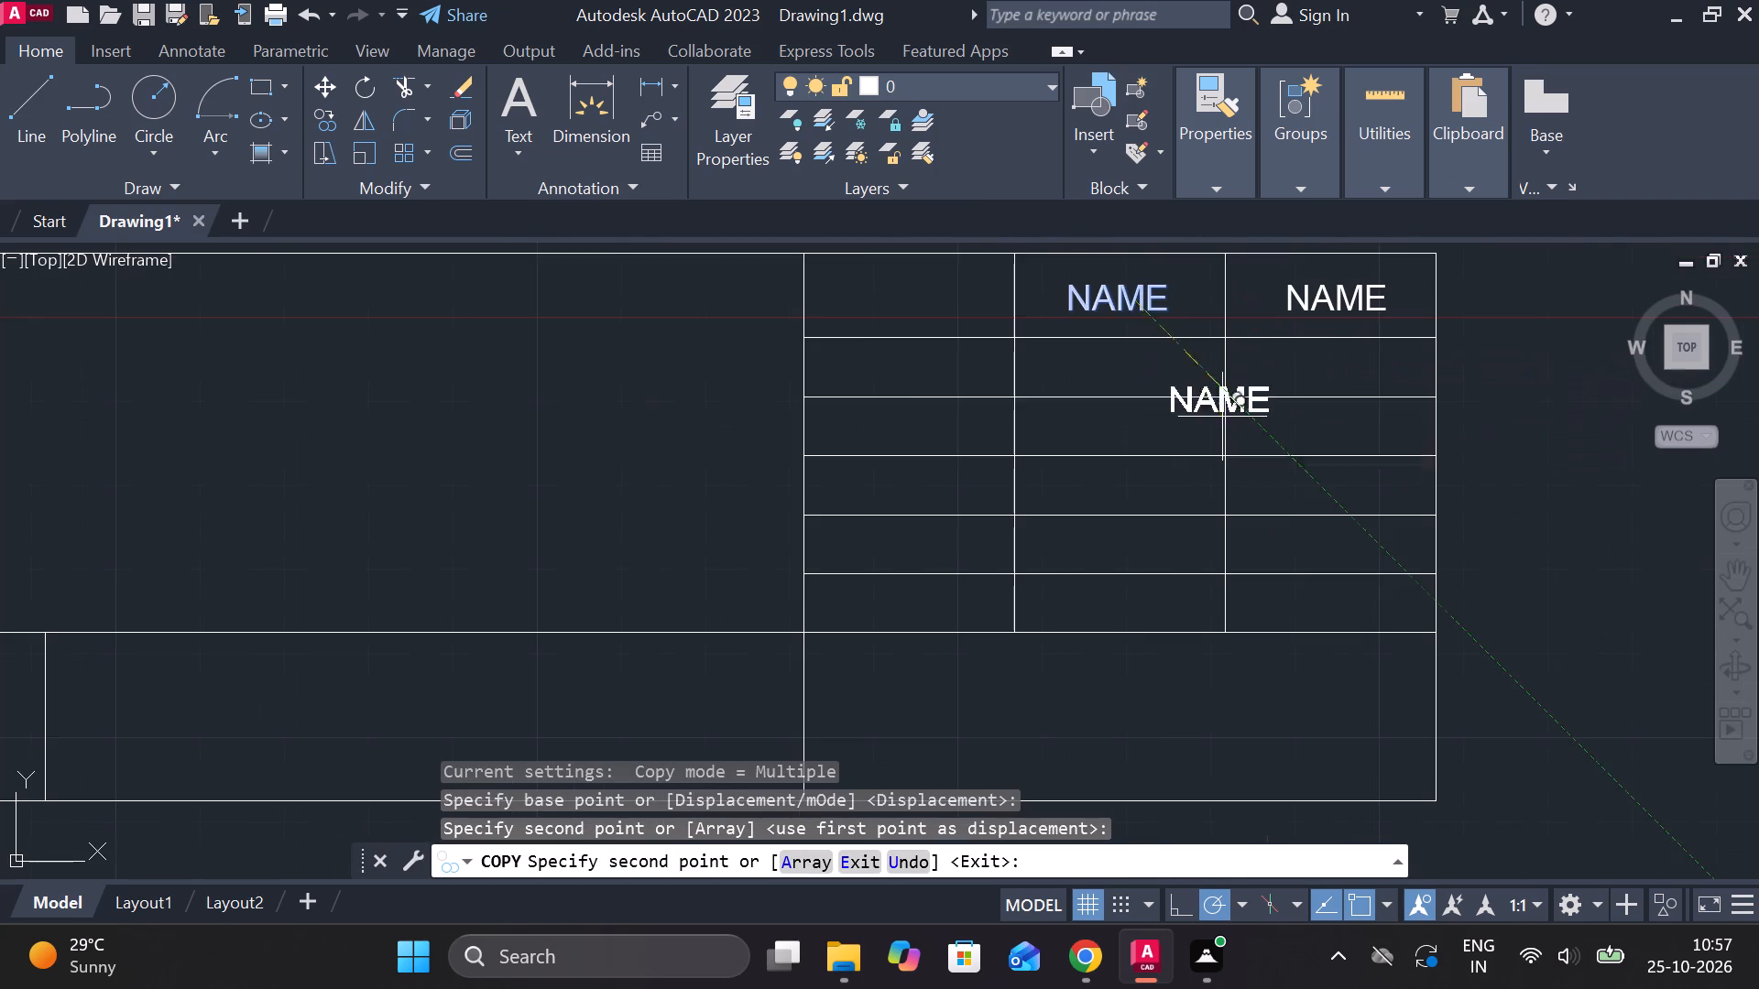
scroll(920, 375, up, 1)
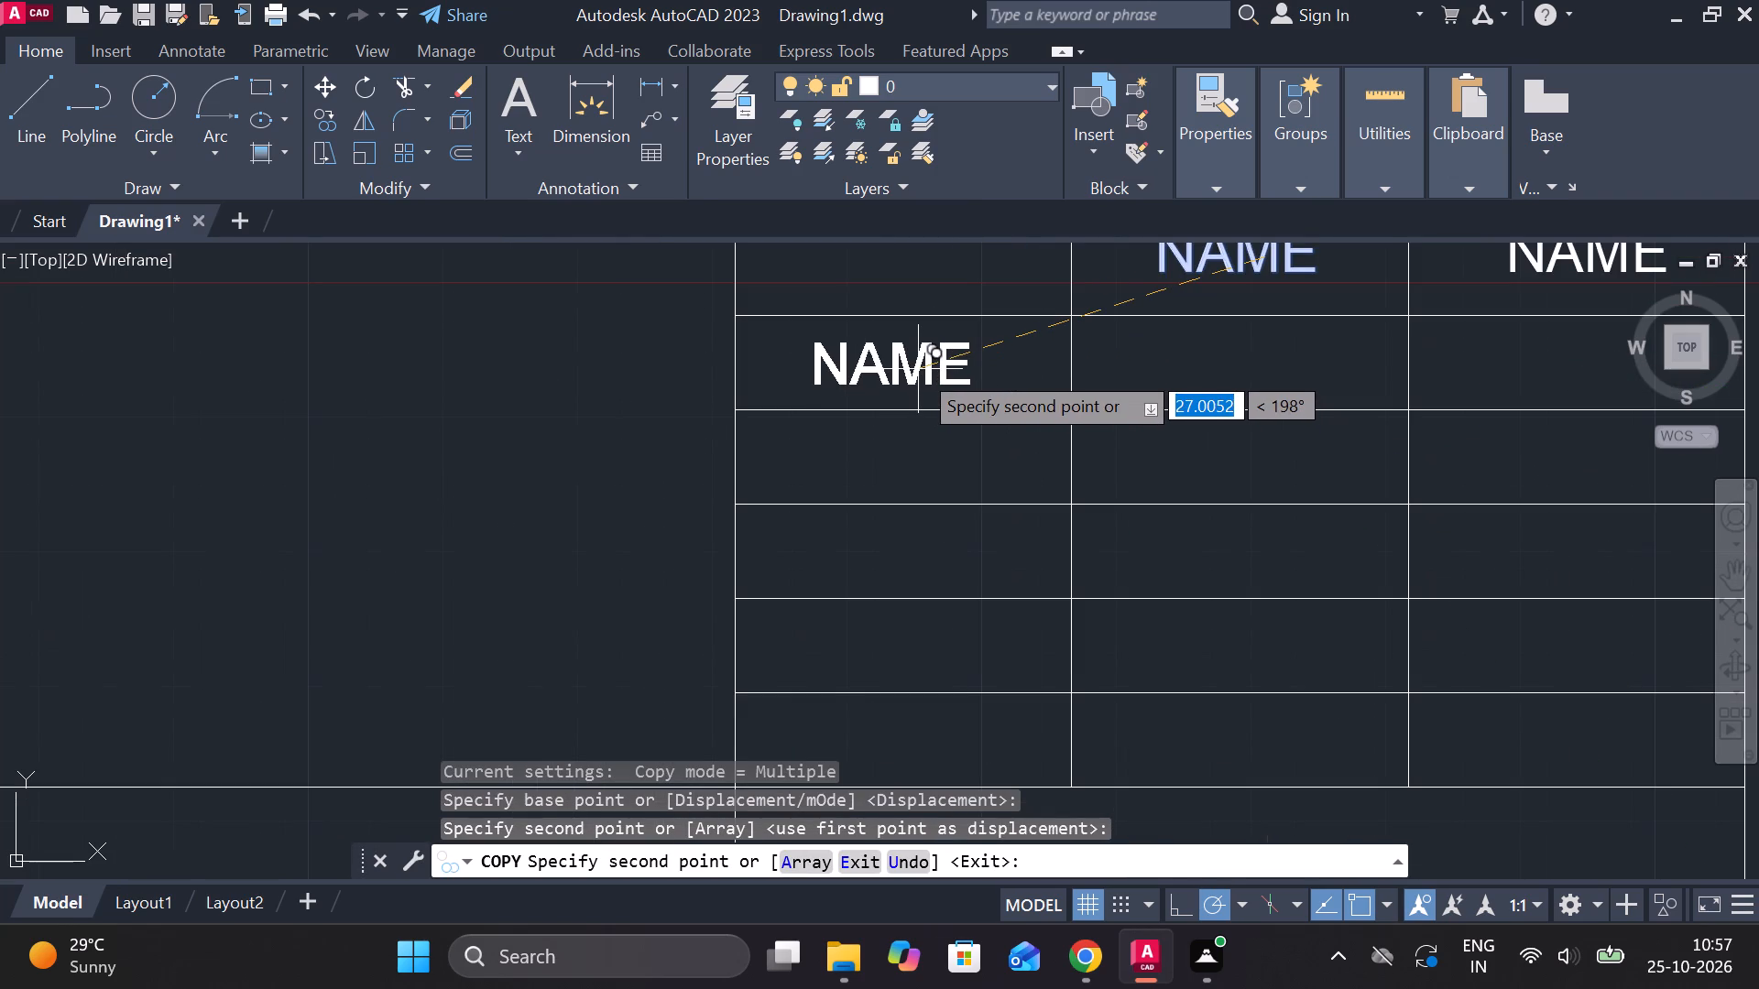
click(918, 369)
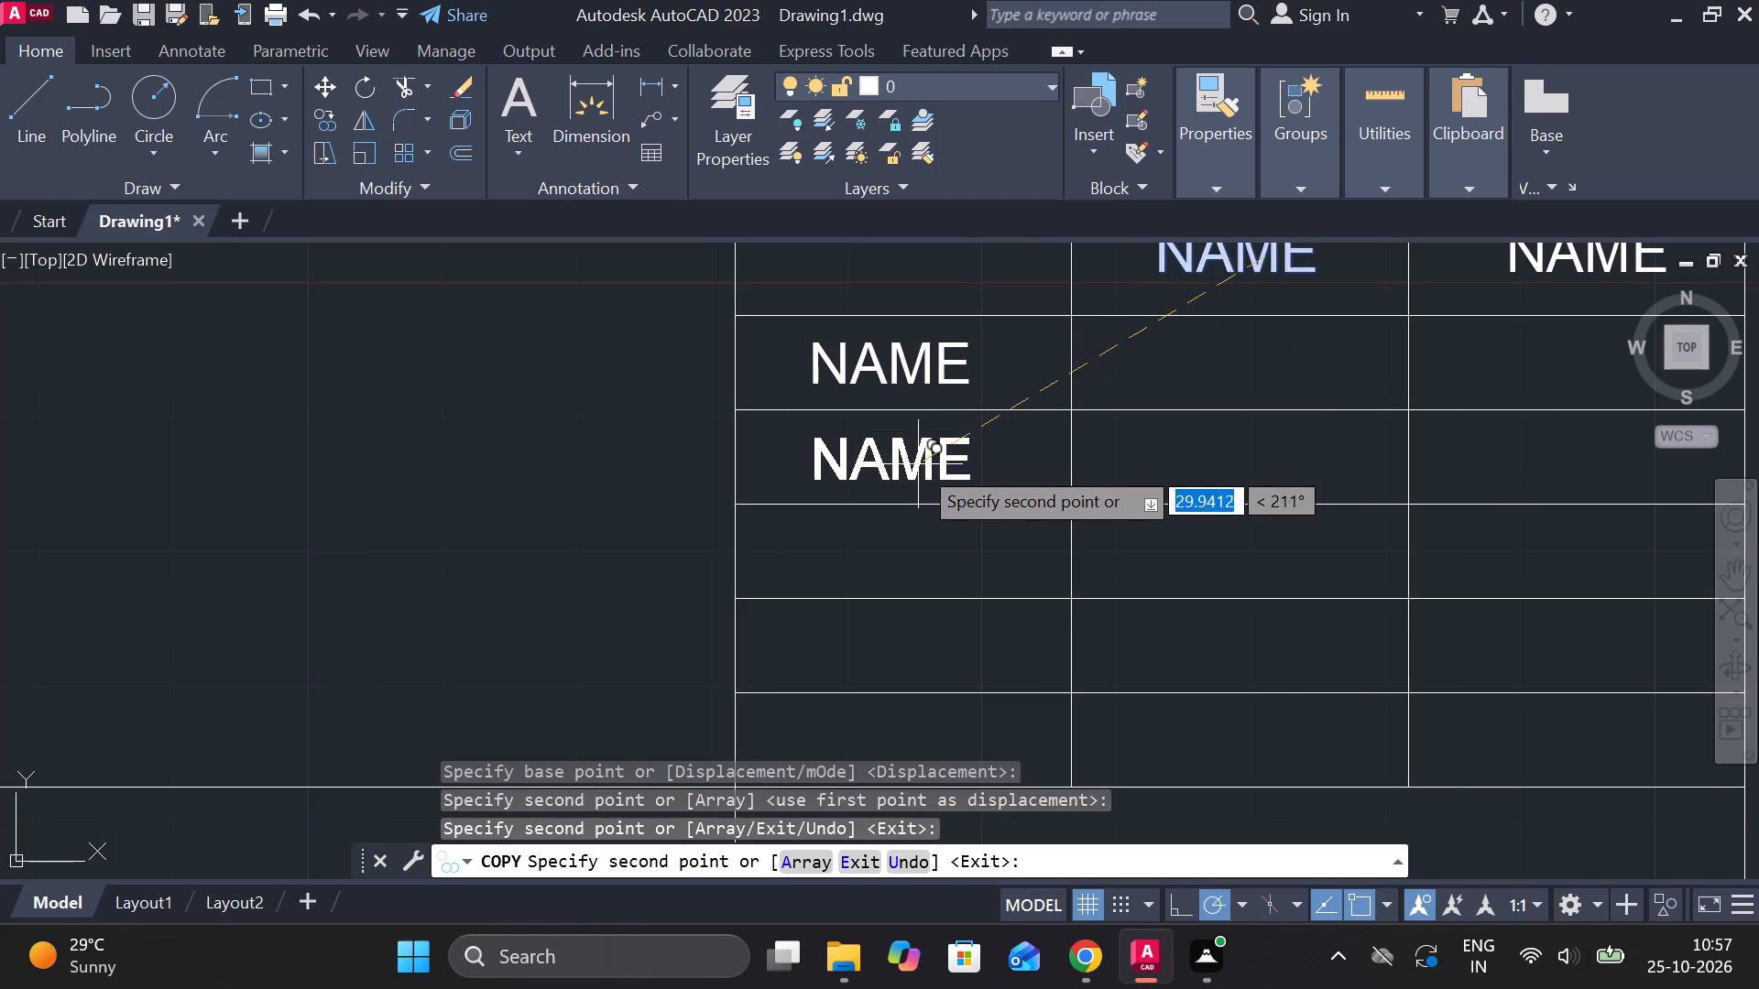
click(918, 464)
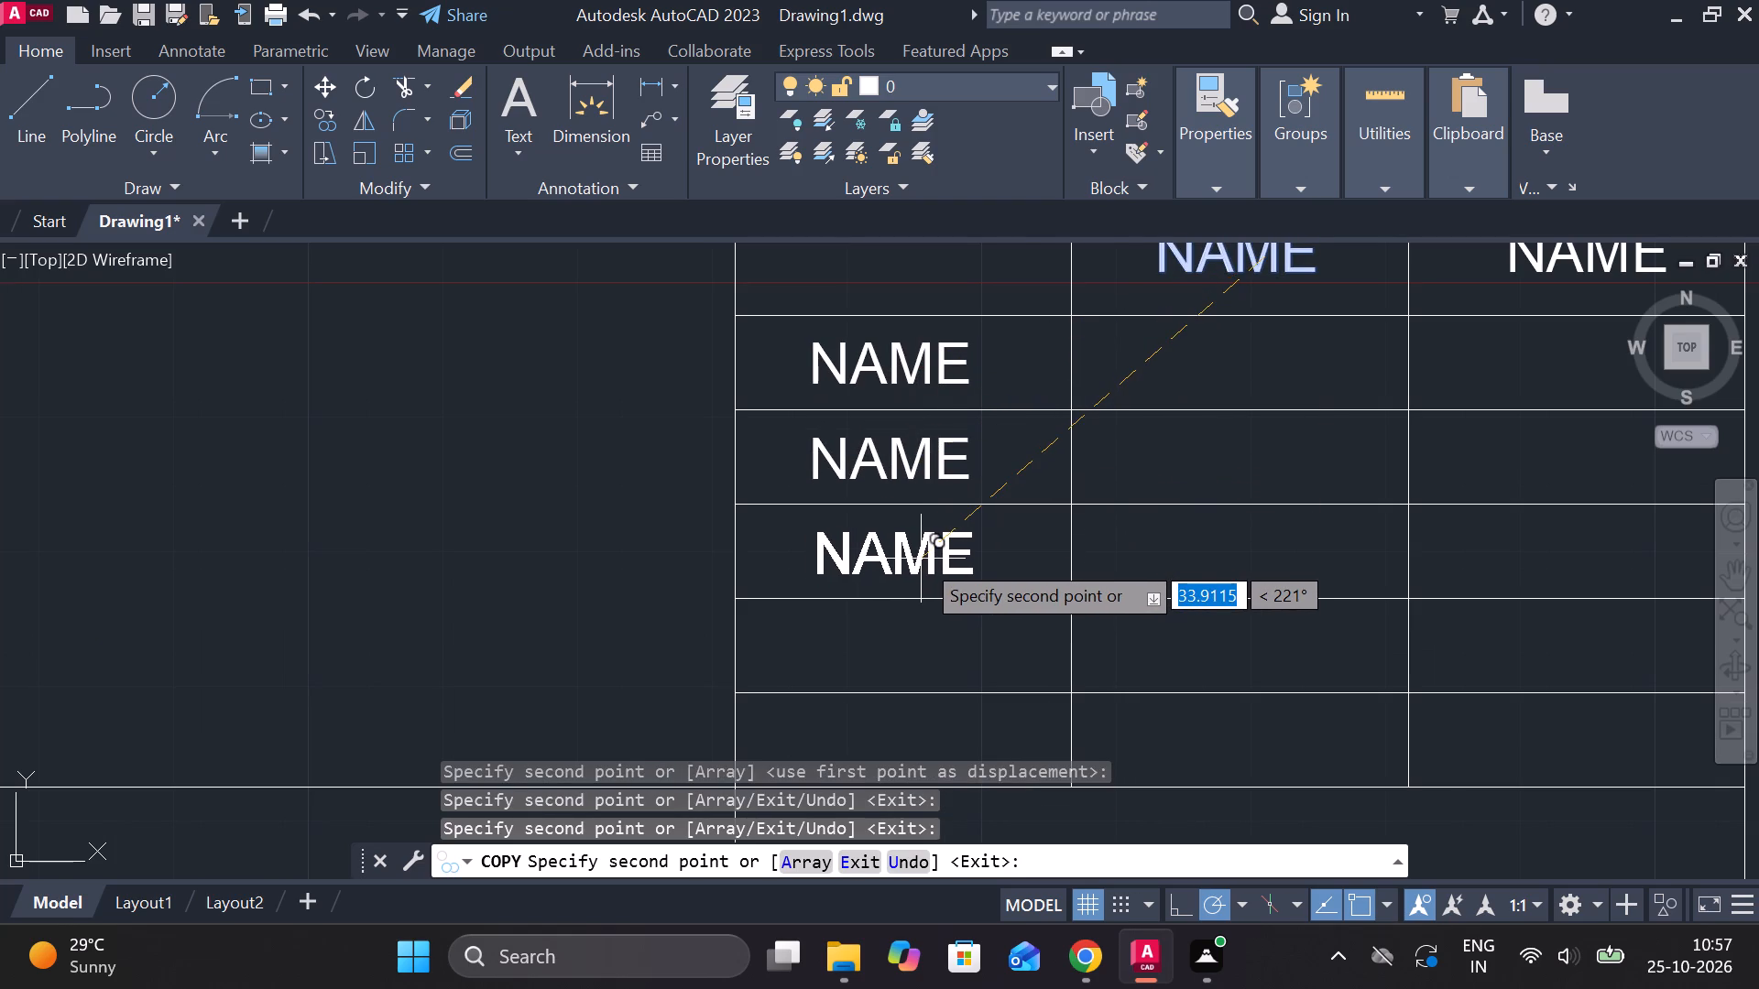
click(919, 559)
middle_drag(921, 564, 936, 513)
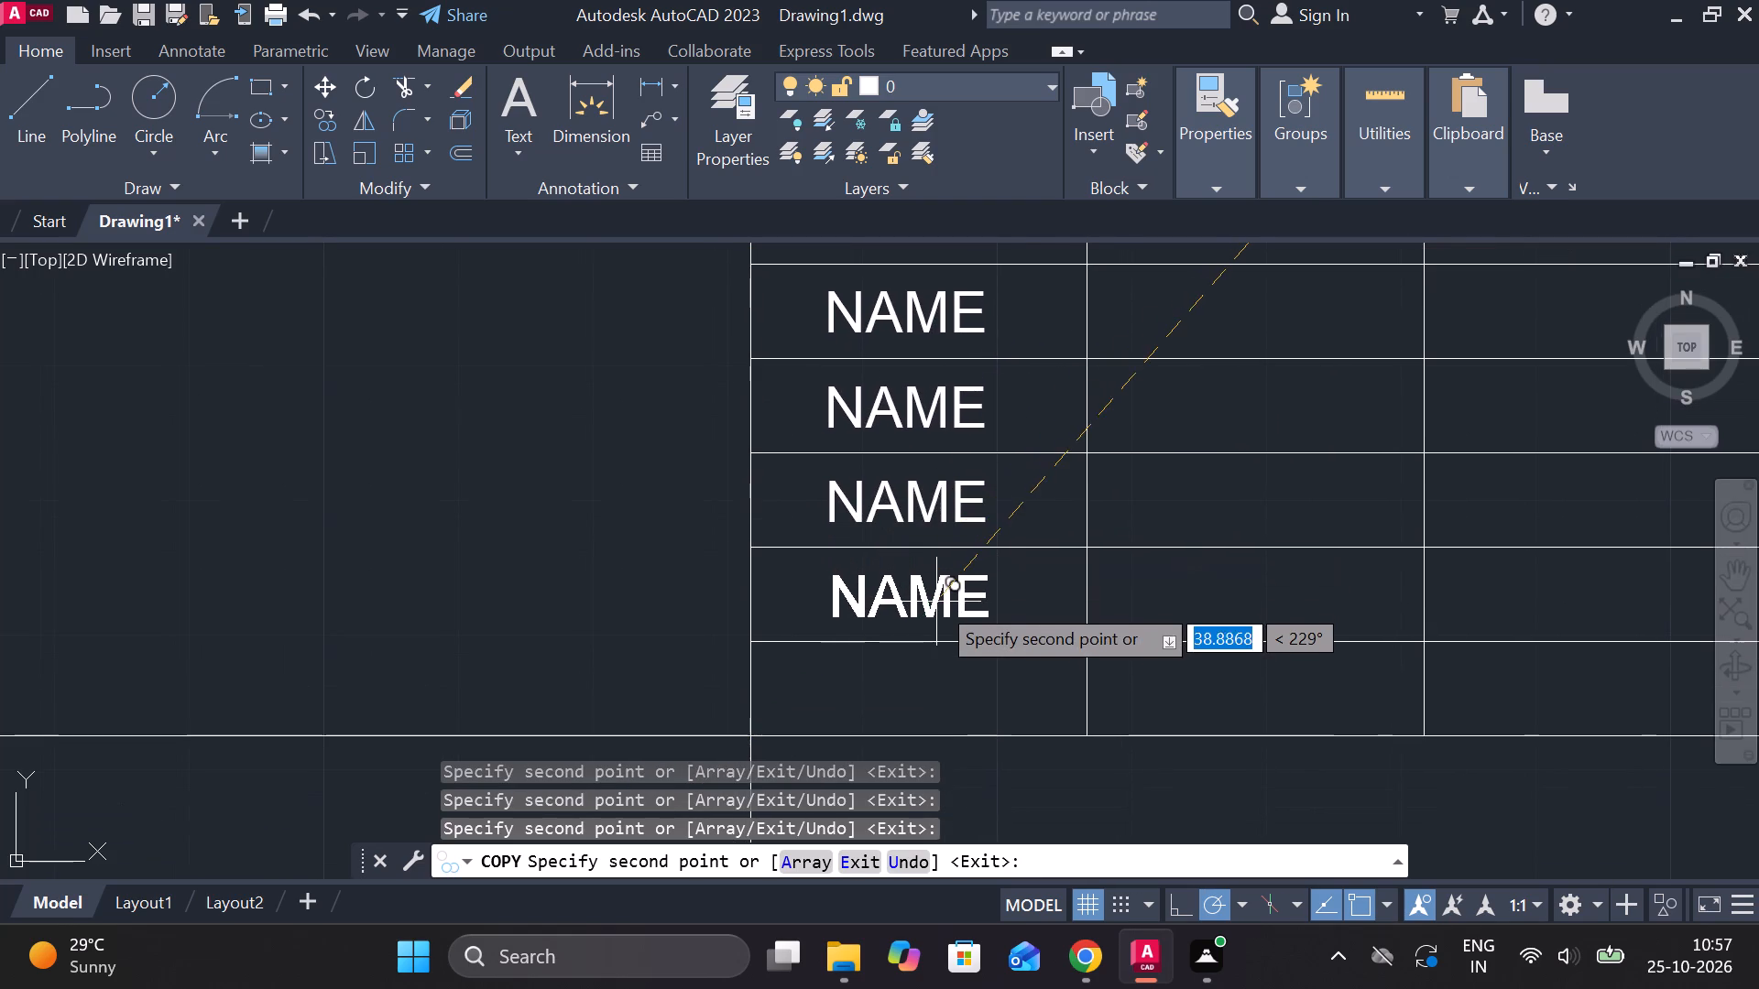
click(934, 598)
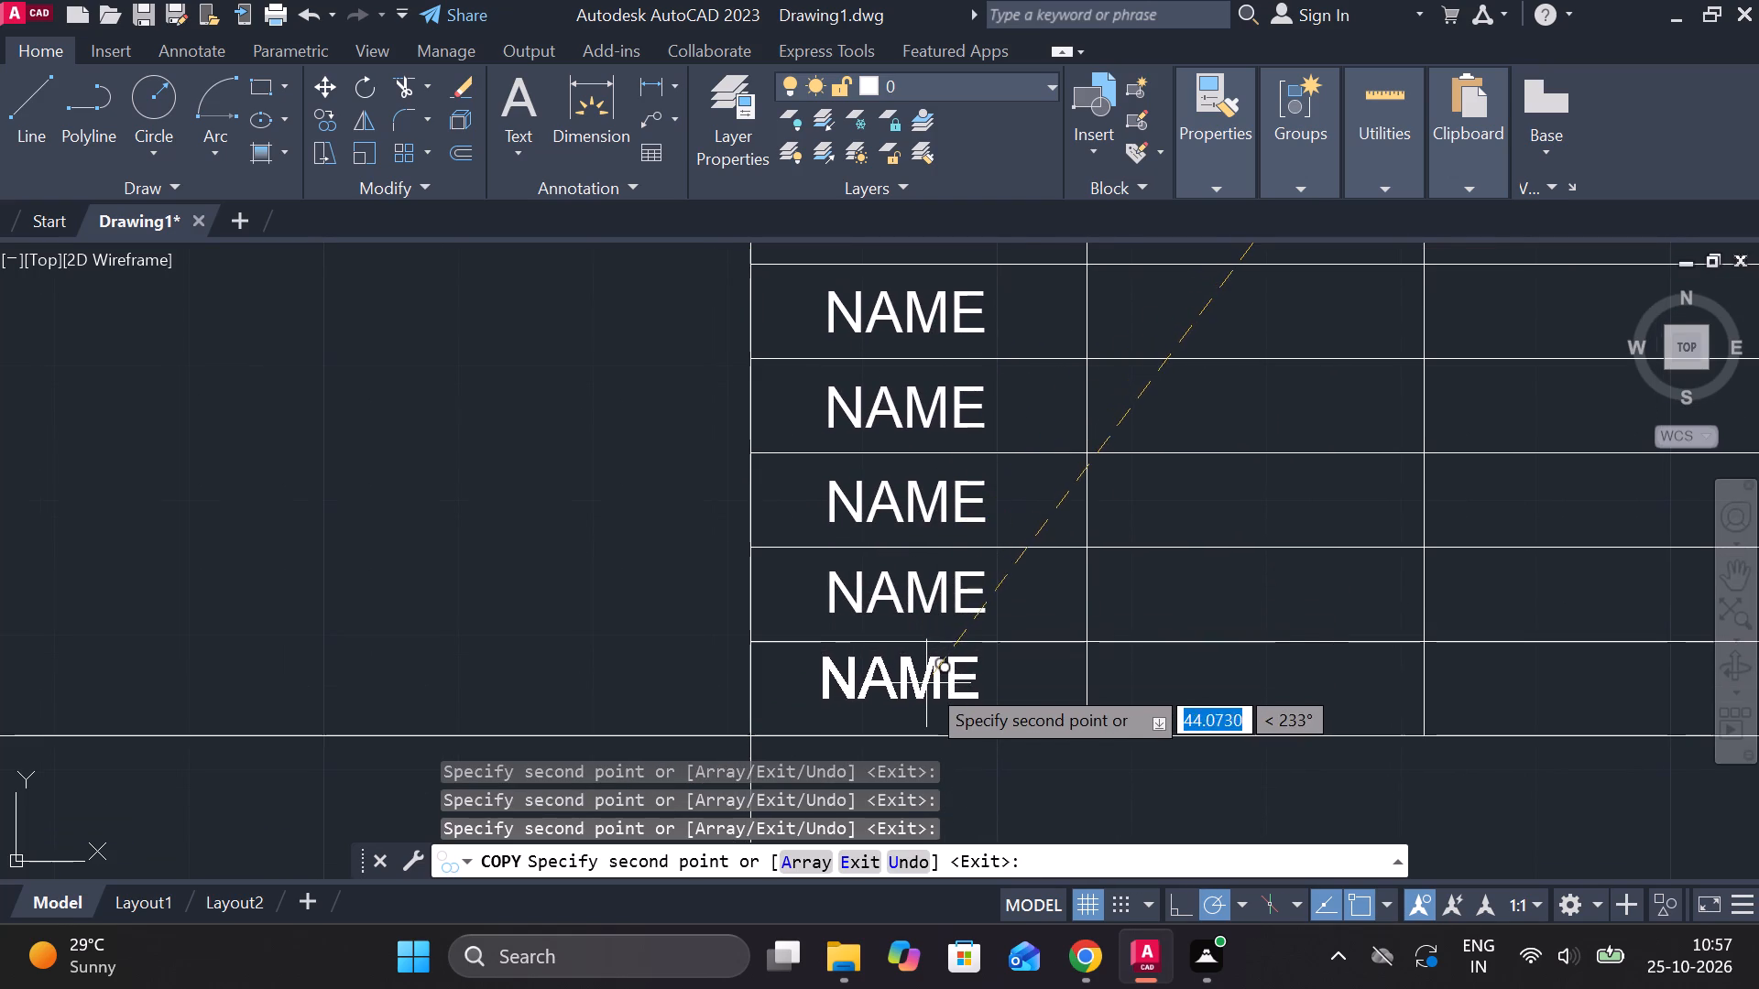
click(930, 694)
Place two NAME copies in the bottom cell beneath the narrow columns, one near its upper-left corner and one at lower right.
scroll(1011, 621, down, 2)
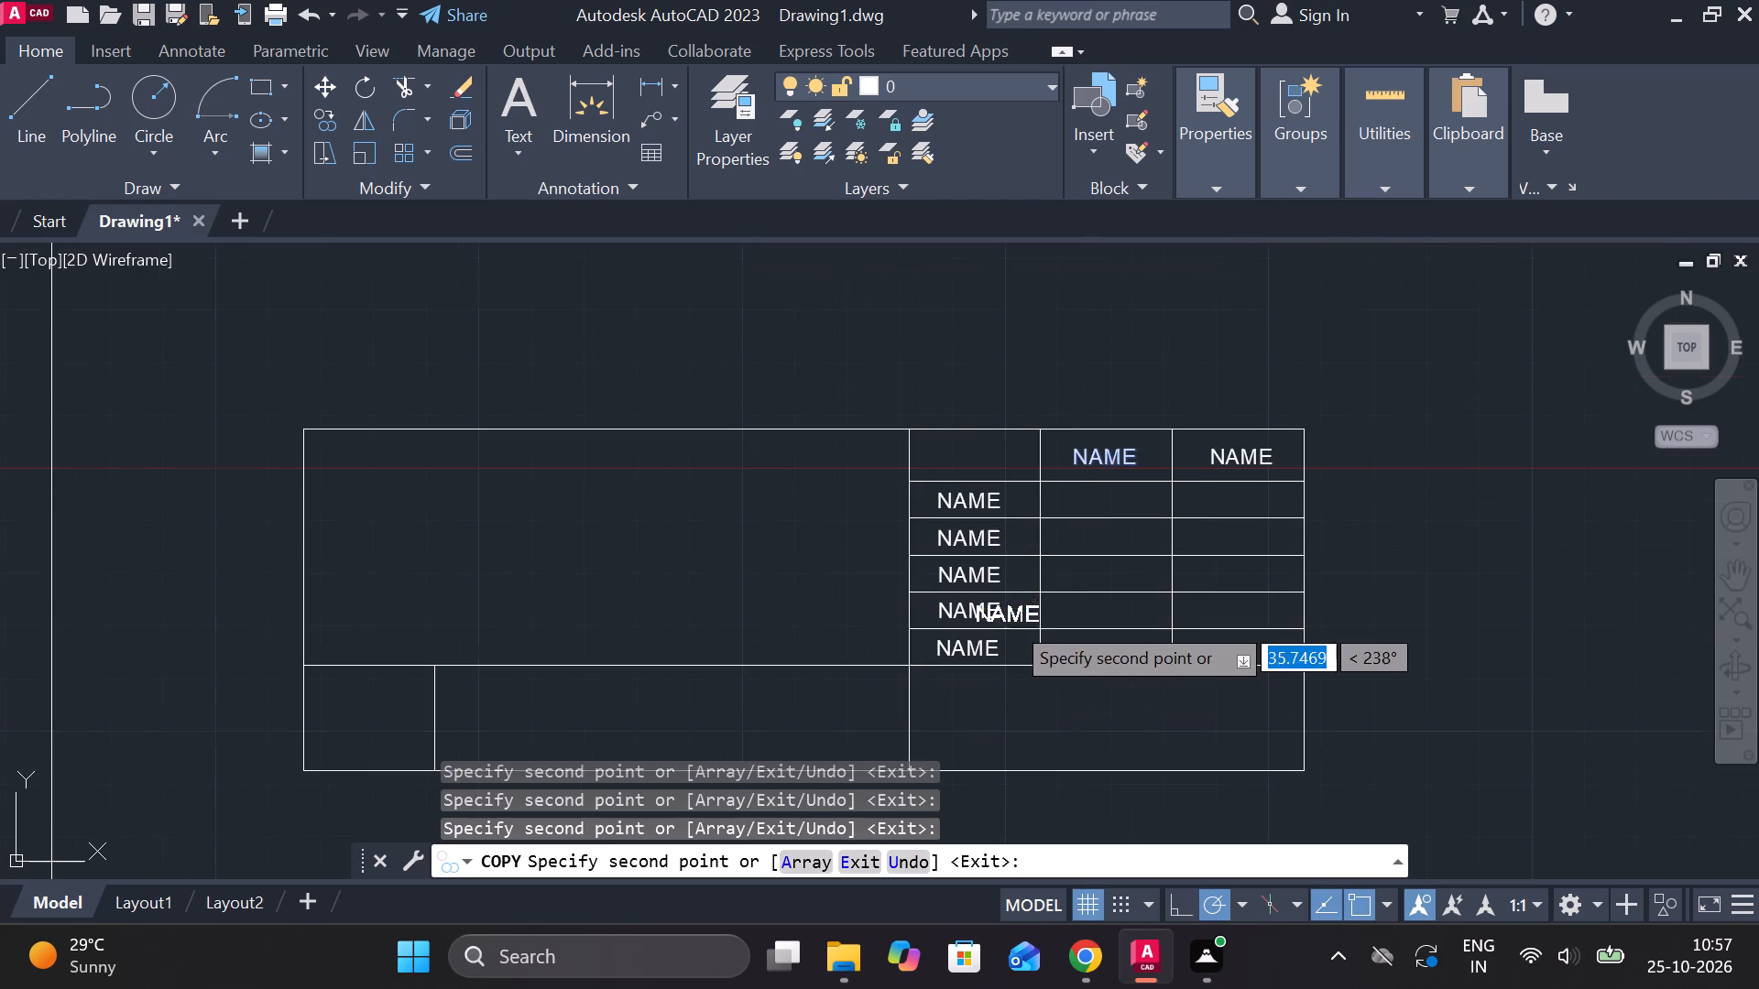
middle_drag(1109, 674, 1165, 458)
scroll(1097, 530, up, 1)
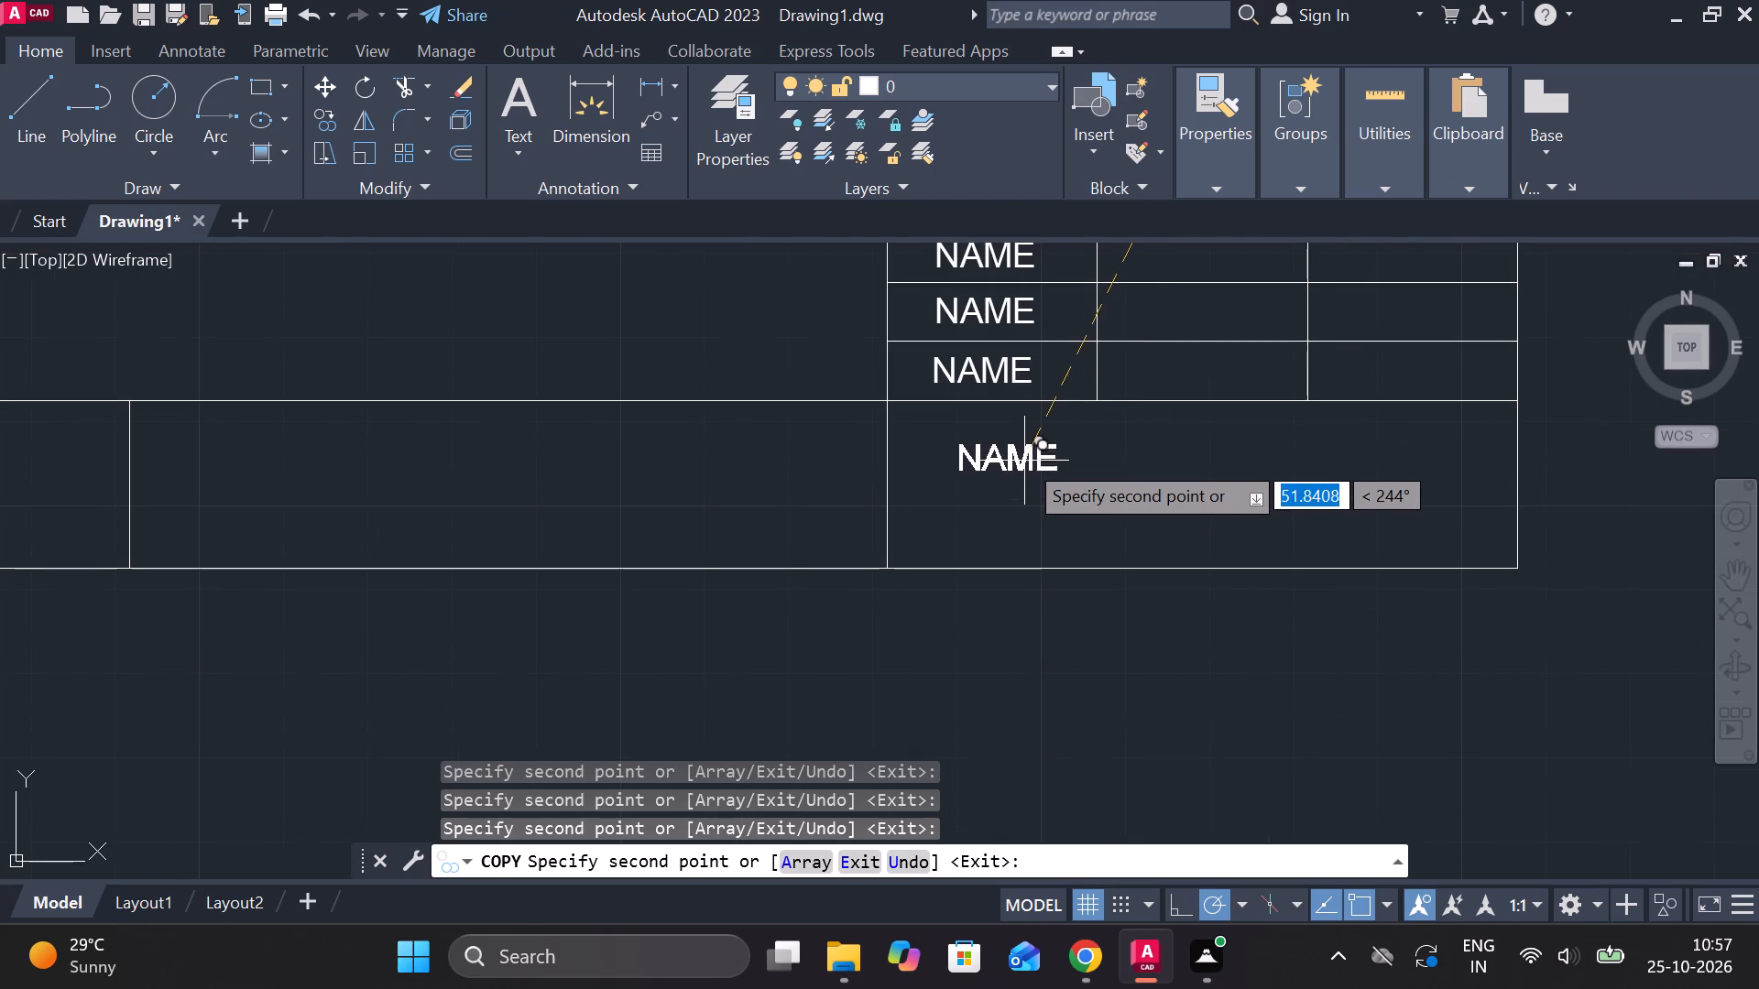
click(1022, 451)
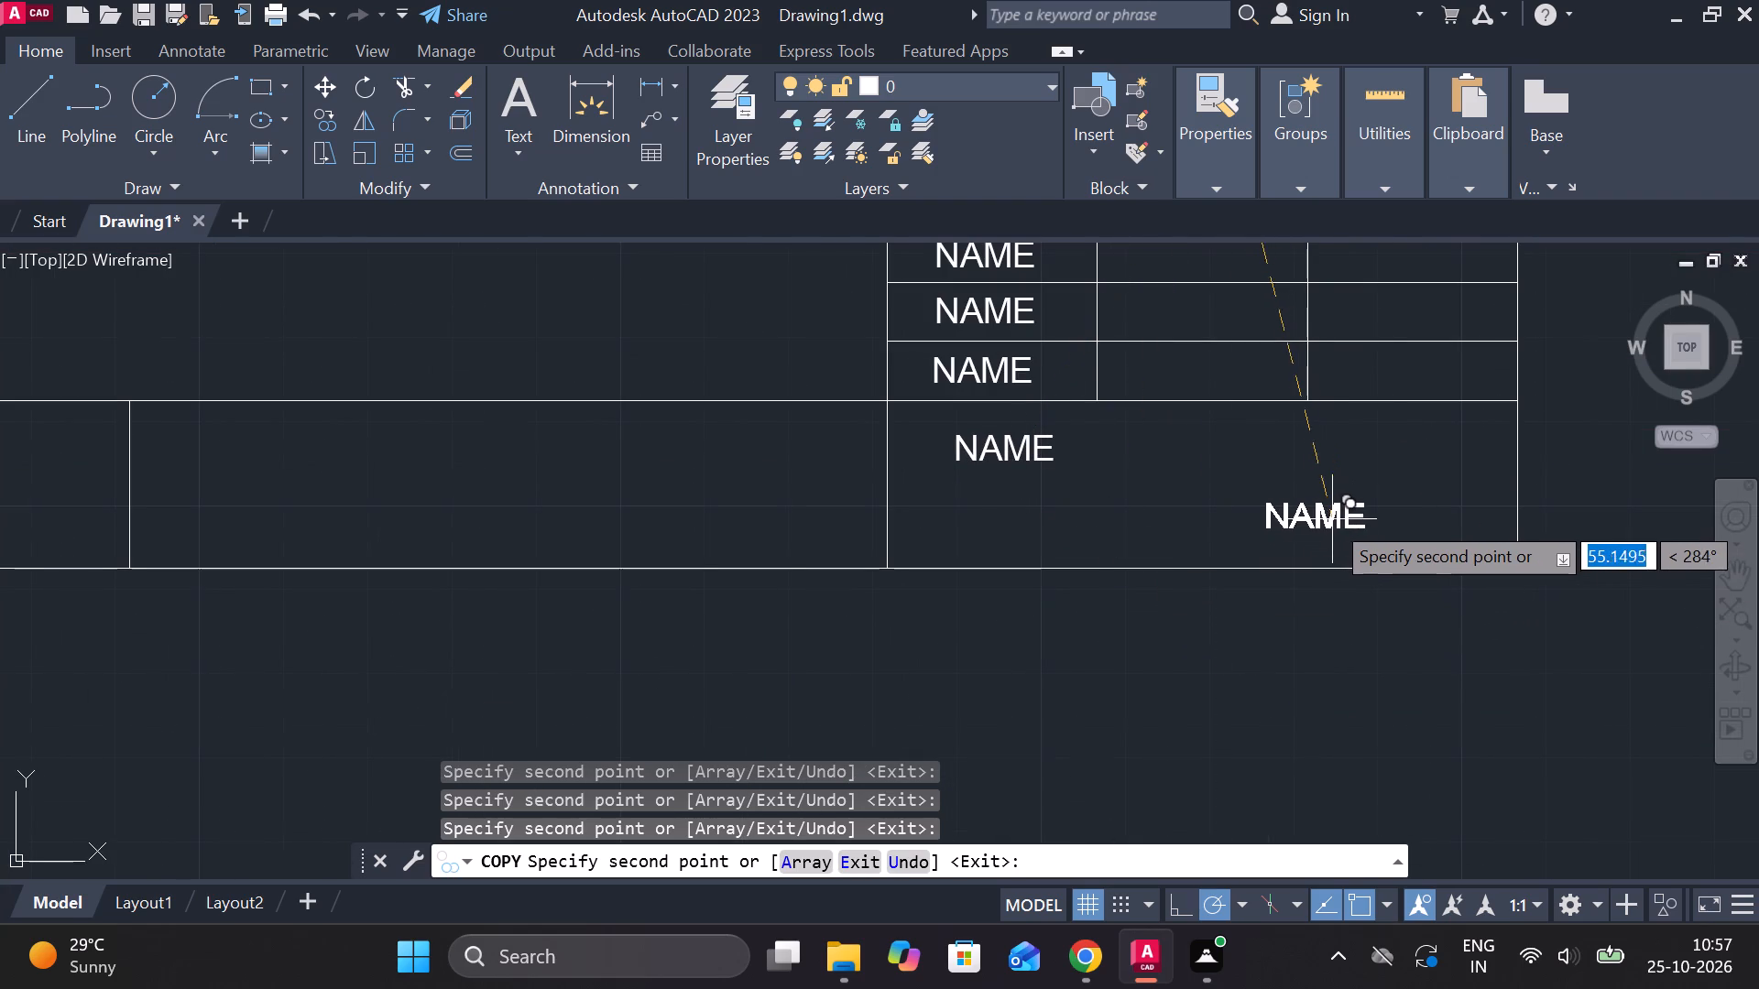
click(1325, 526)
Place a NAME copy in the small bottom-left cell and two in the wide bottom cell beside it, at upper left and lower centre.
middle_drag(519, 497, 1293, 607)
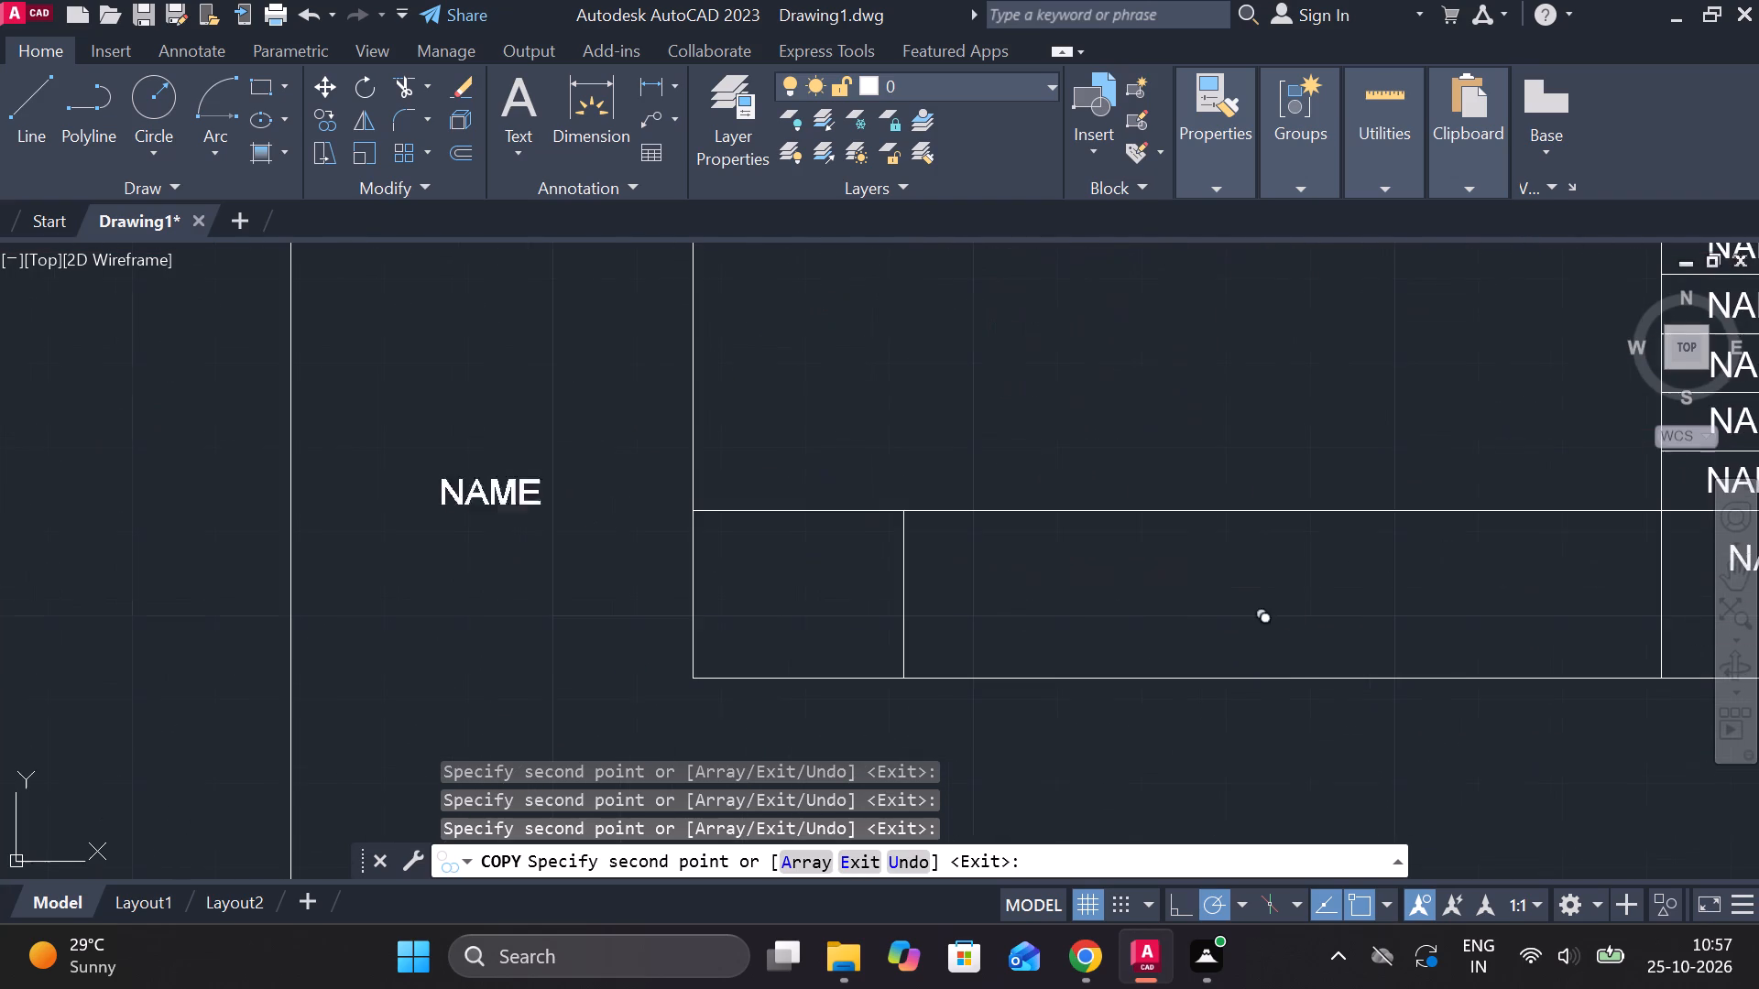
scroll(847, 570, up, 2)
click(734, 510)
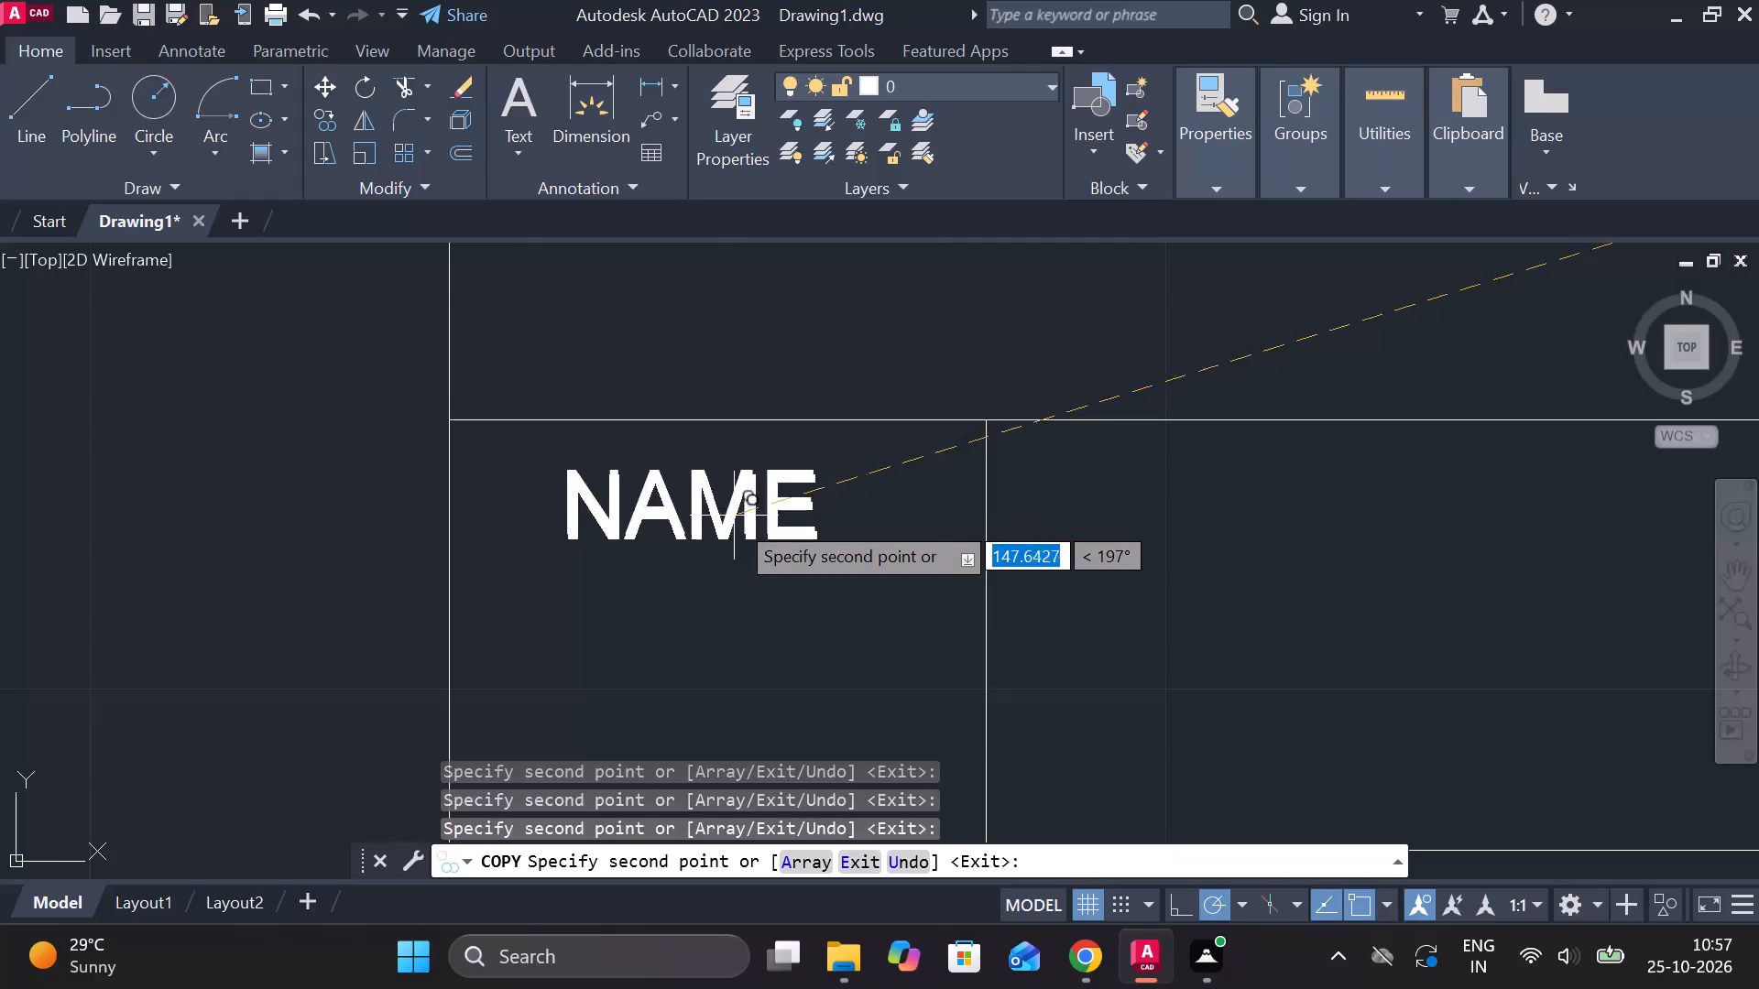
scroll(737, 569, down, 1)
click(1048, 536)
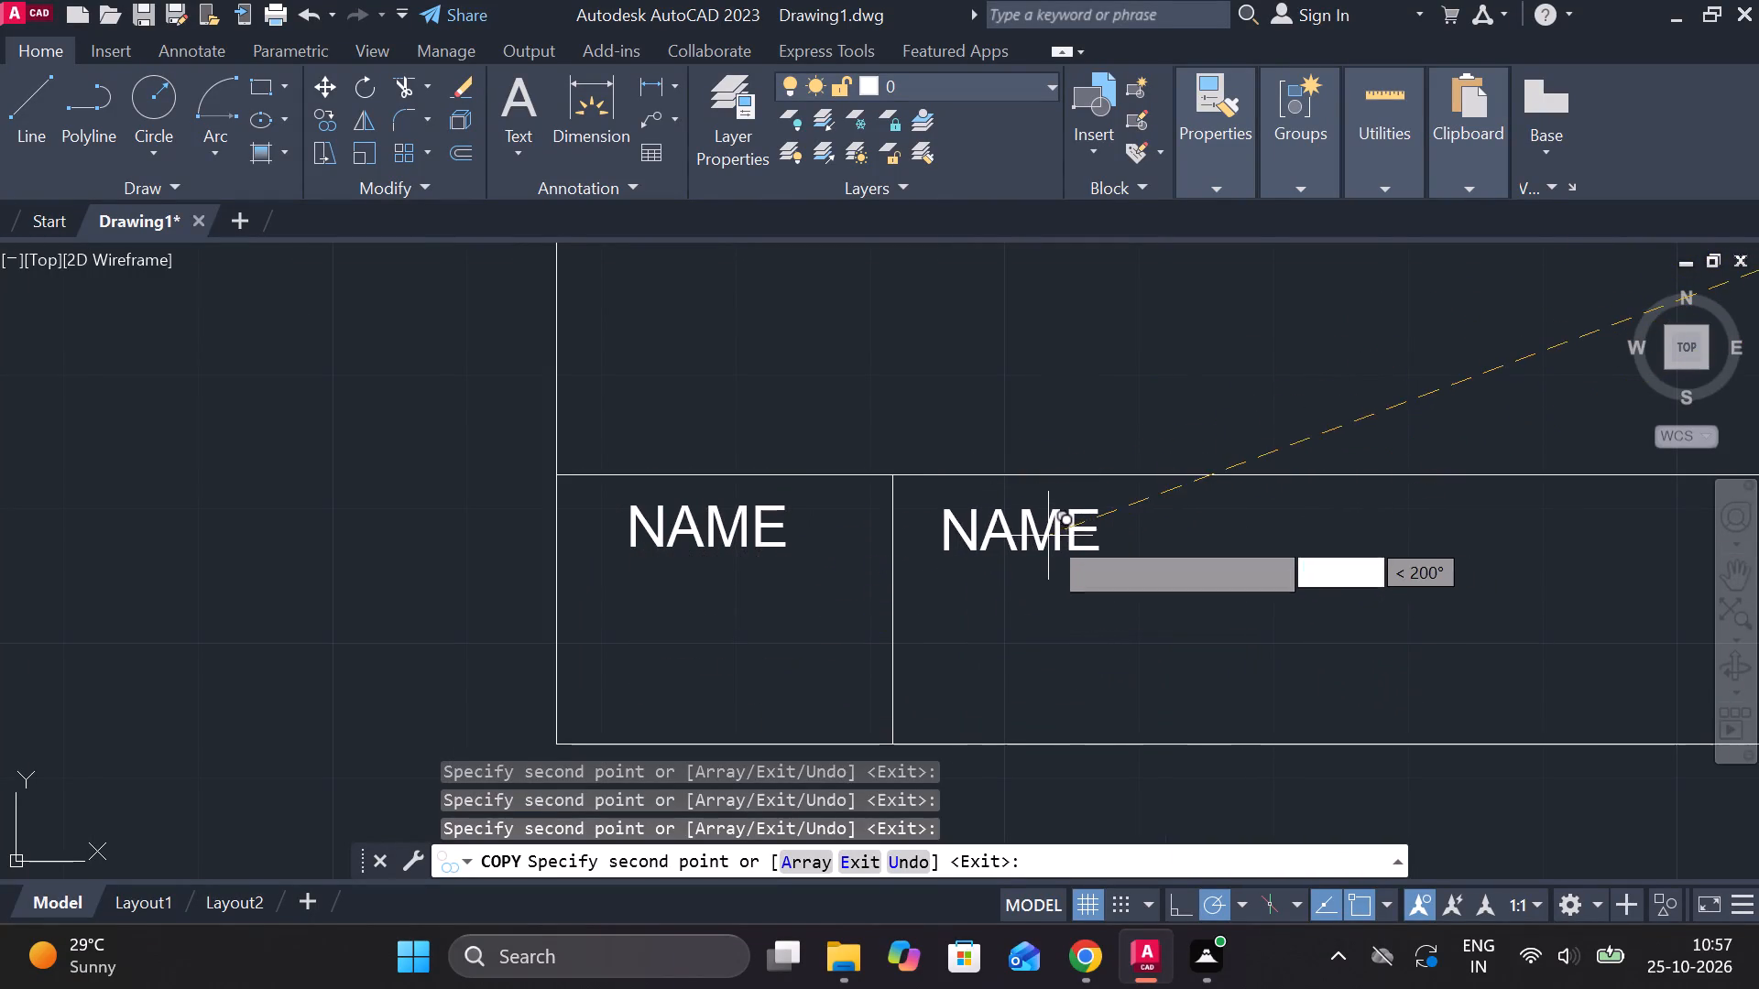
click(1385, 662)
Place one NAME copy in the large upper-left cell of the title block and end the copying.
scroll(1396, 558, down, 1)
middle_drag(1398, 551, 1317, 686)
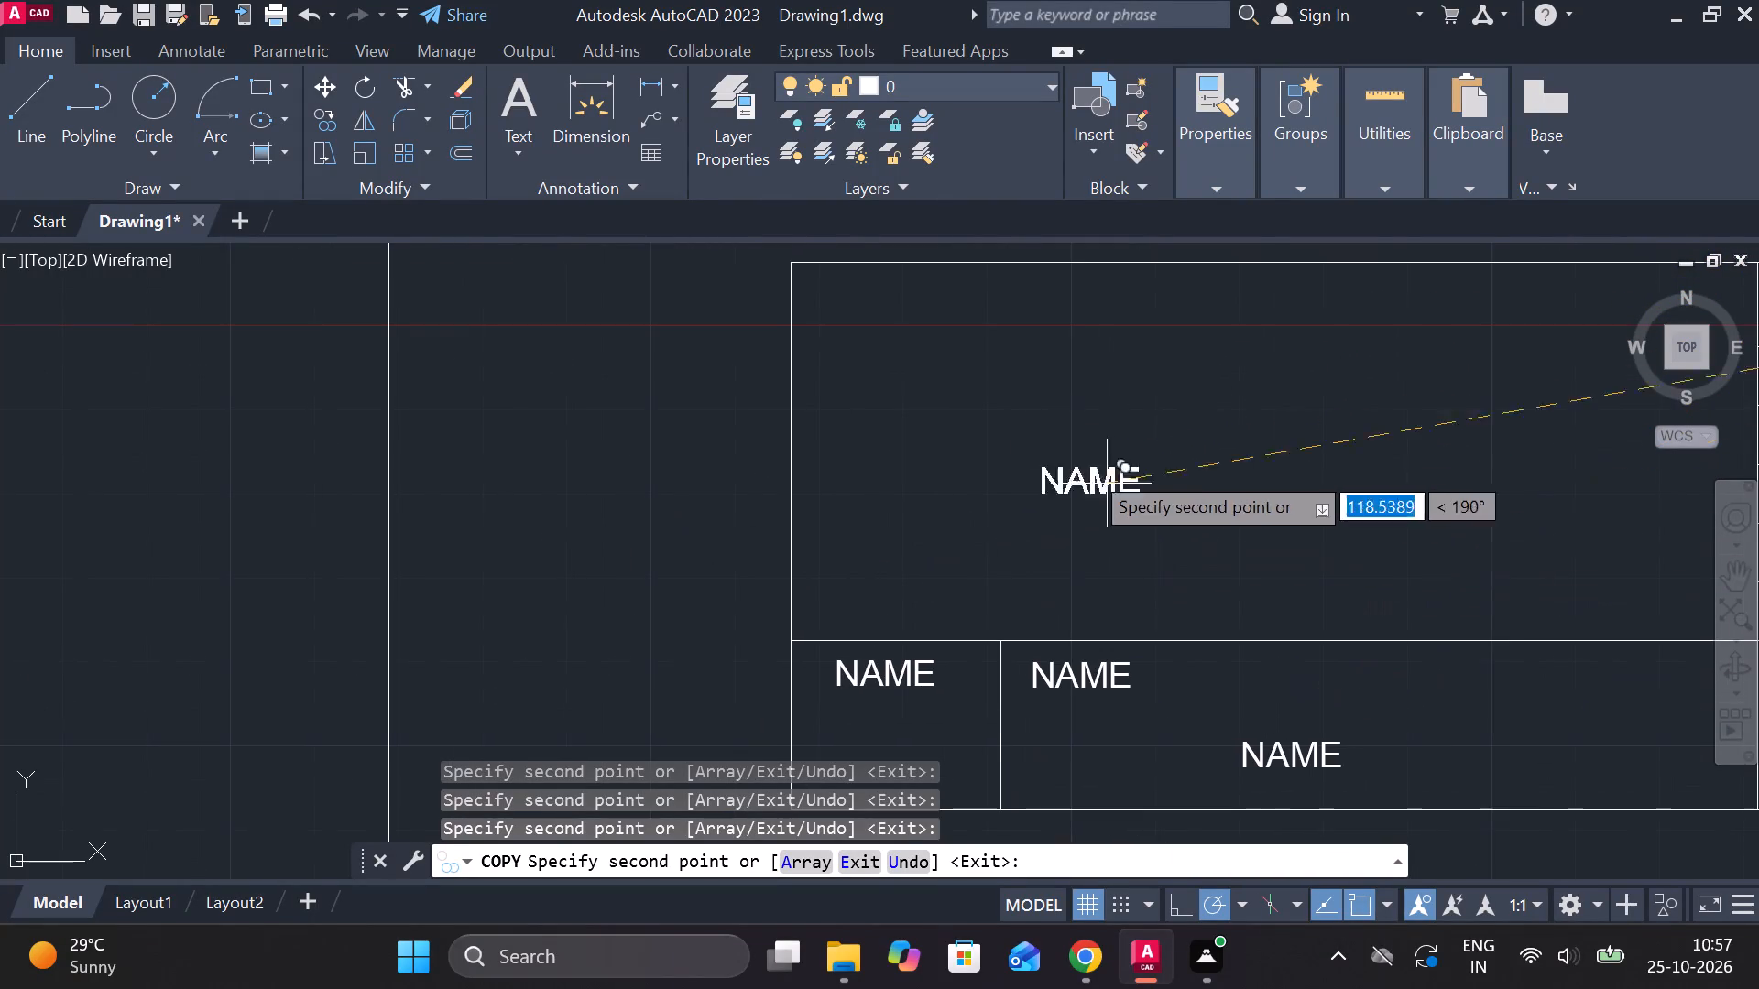
click(1149, 444)
scroll(1304, 420, down, 2)
middle_drag(1286, 418, 893, 420)
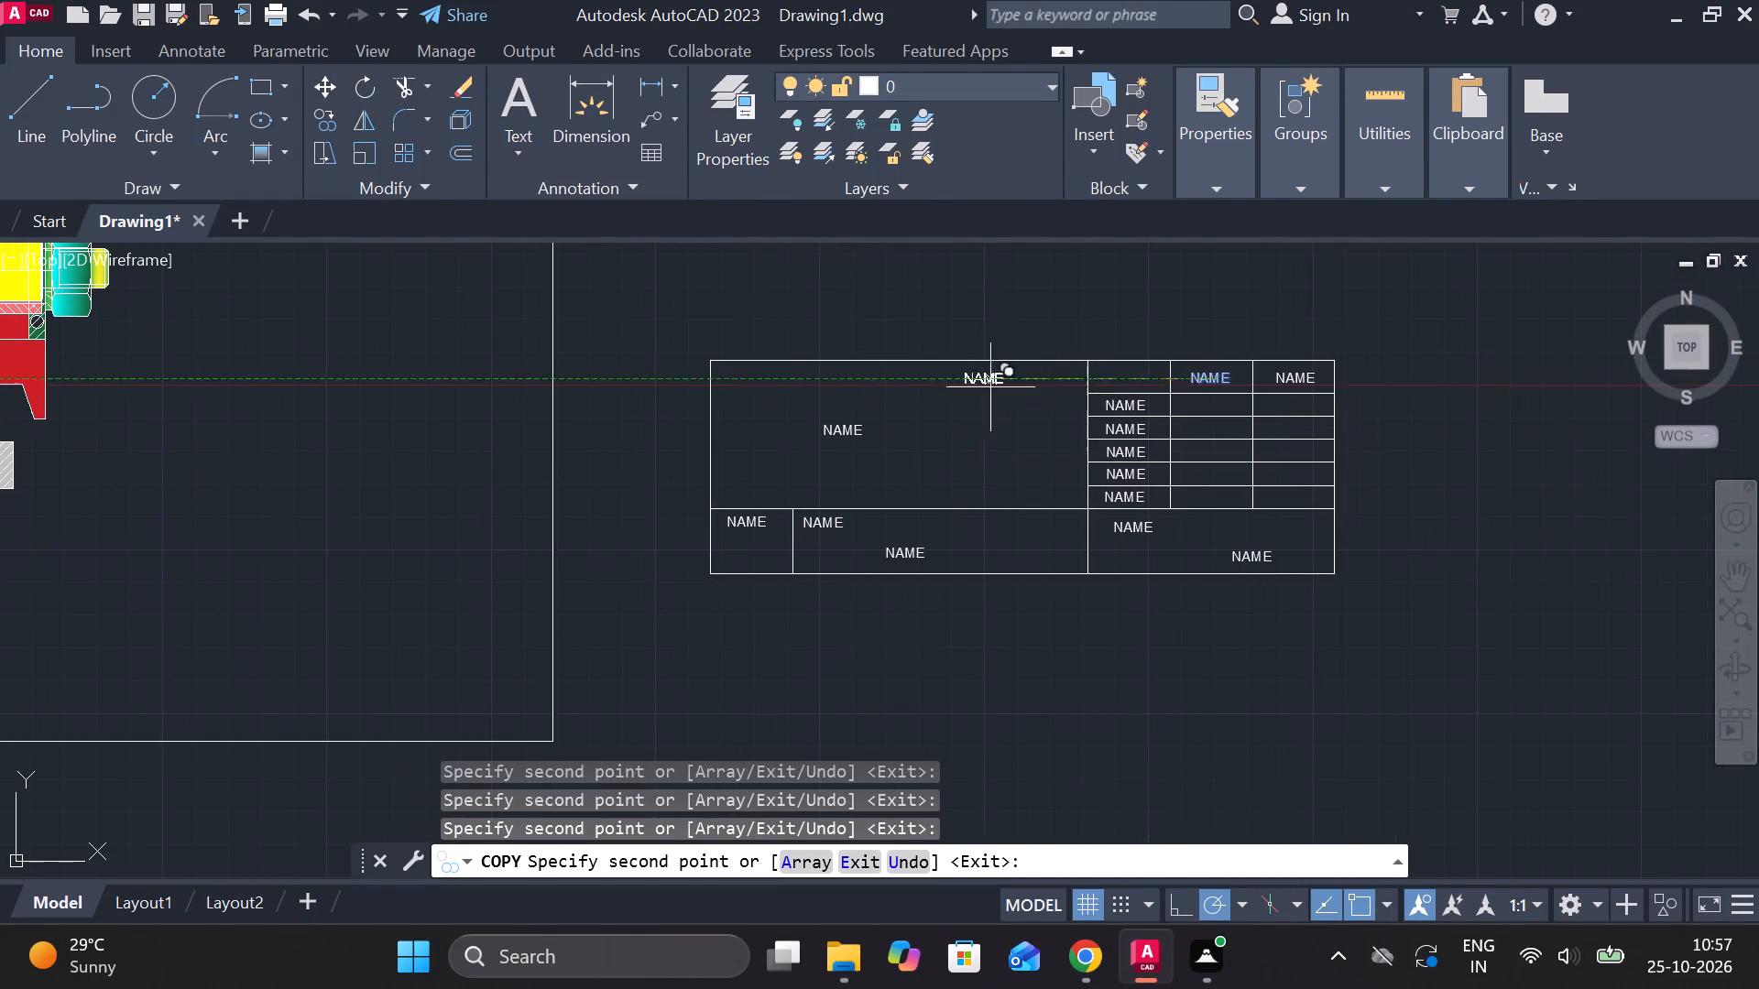
key(Escape)
scroll(1182, 427, up, 3)
scroll(1175, 491, down, 1)
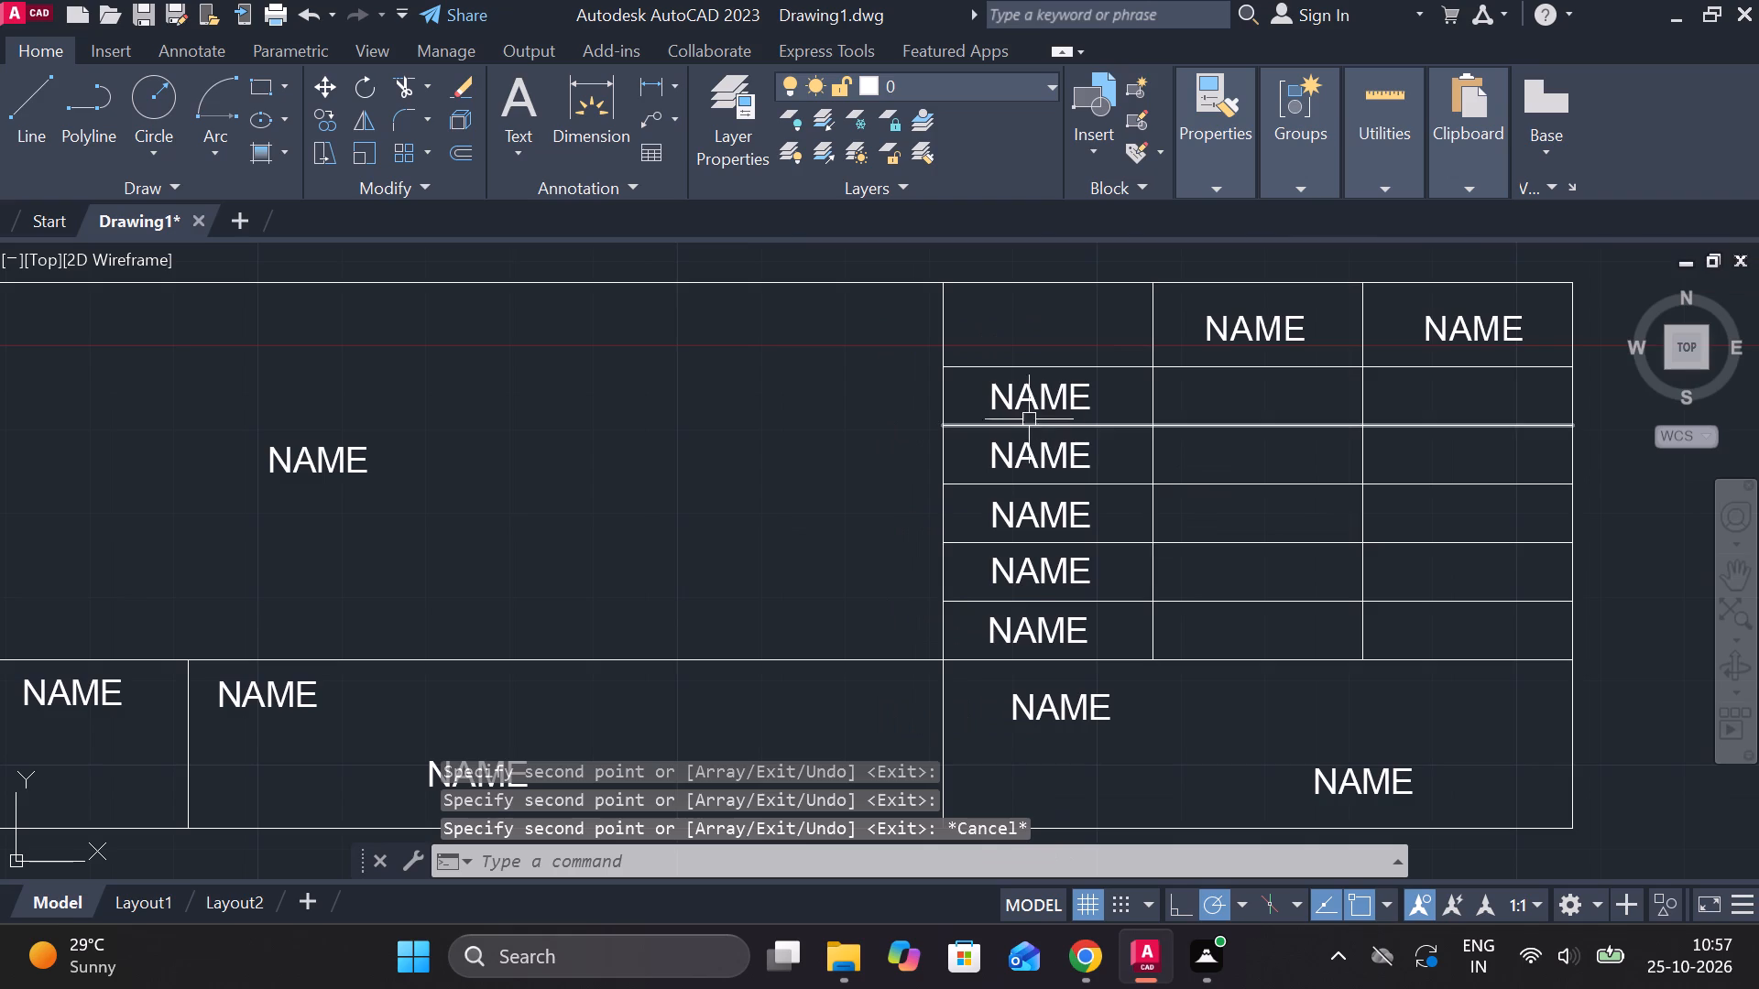
click(1098, 635)
key(Escape)
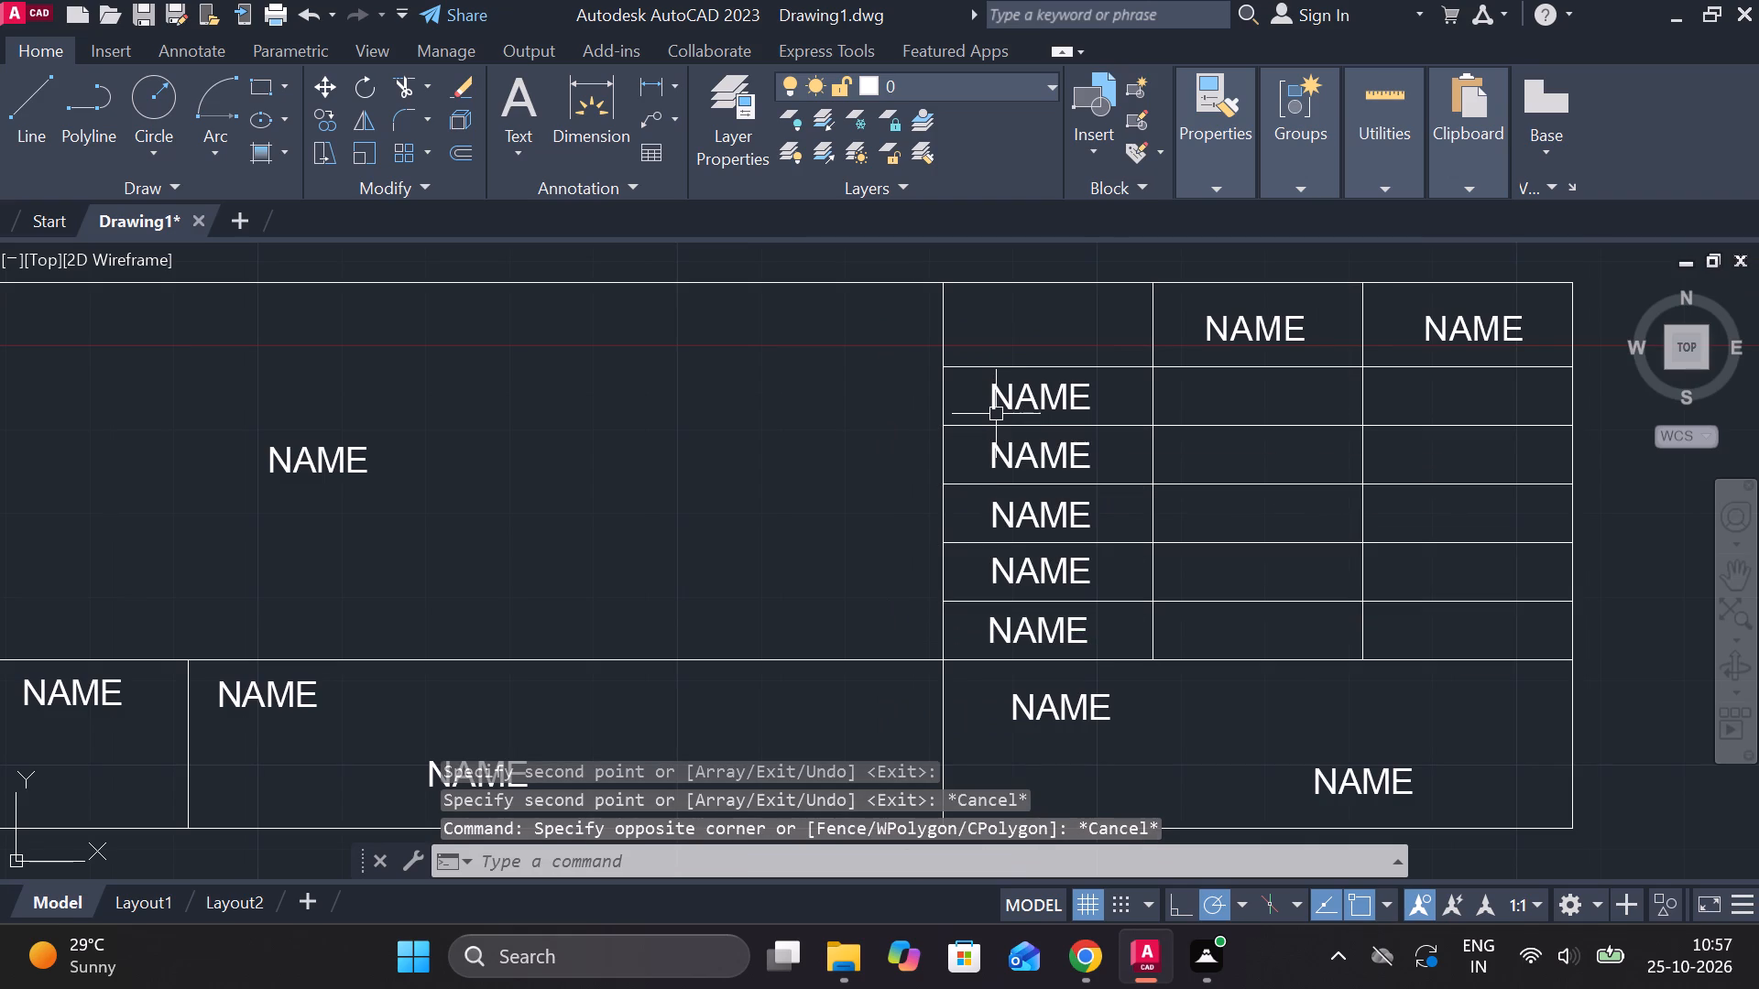
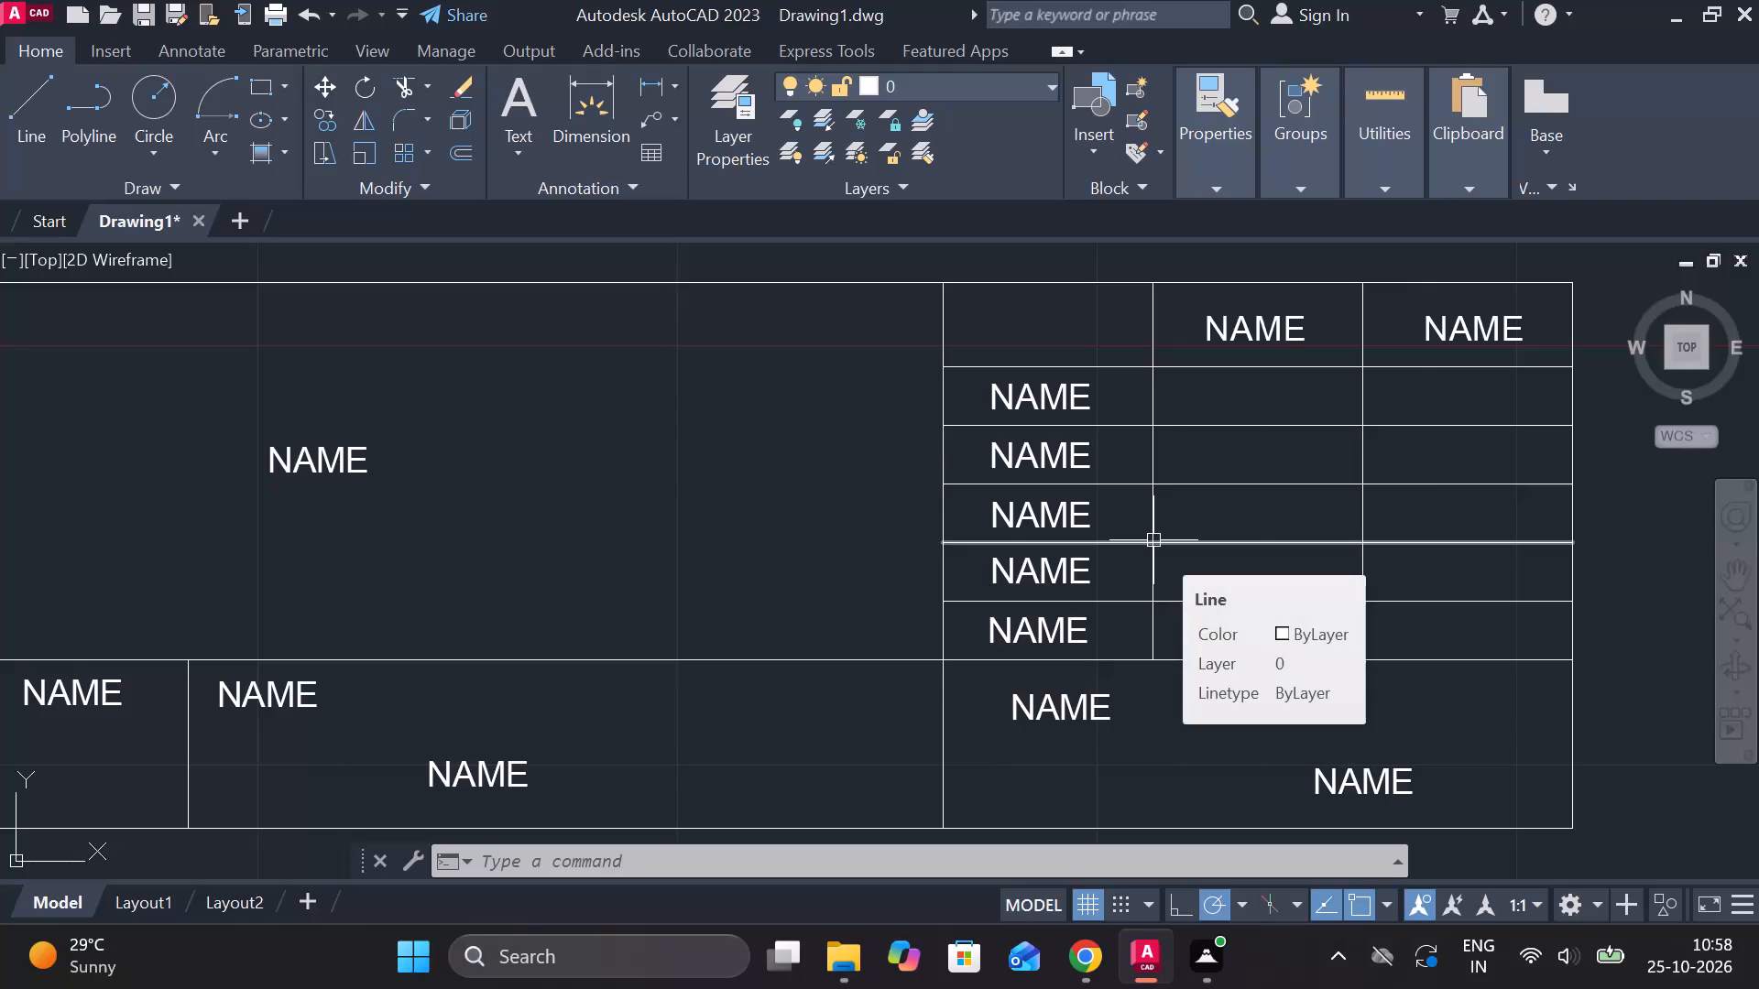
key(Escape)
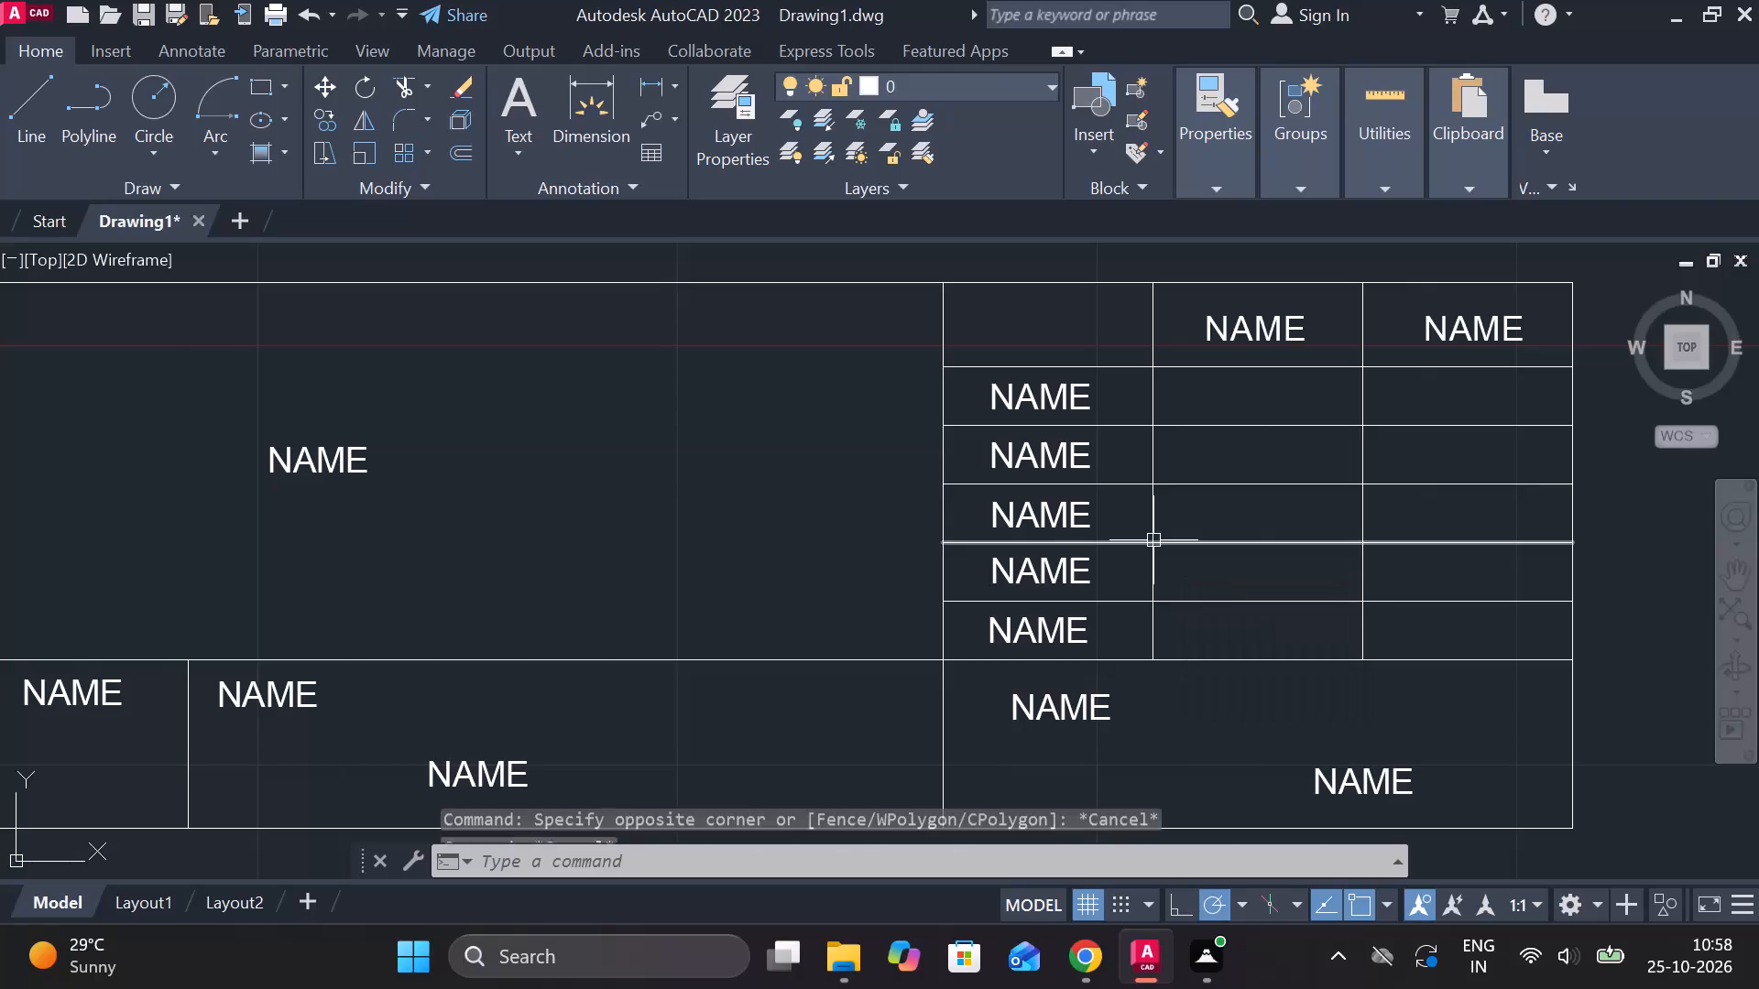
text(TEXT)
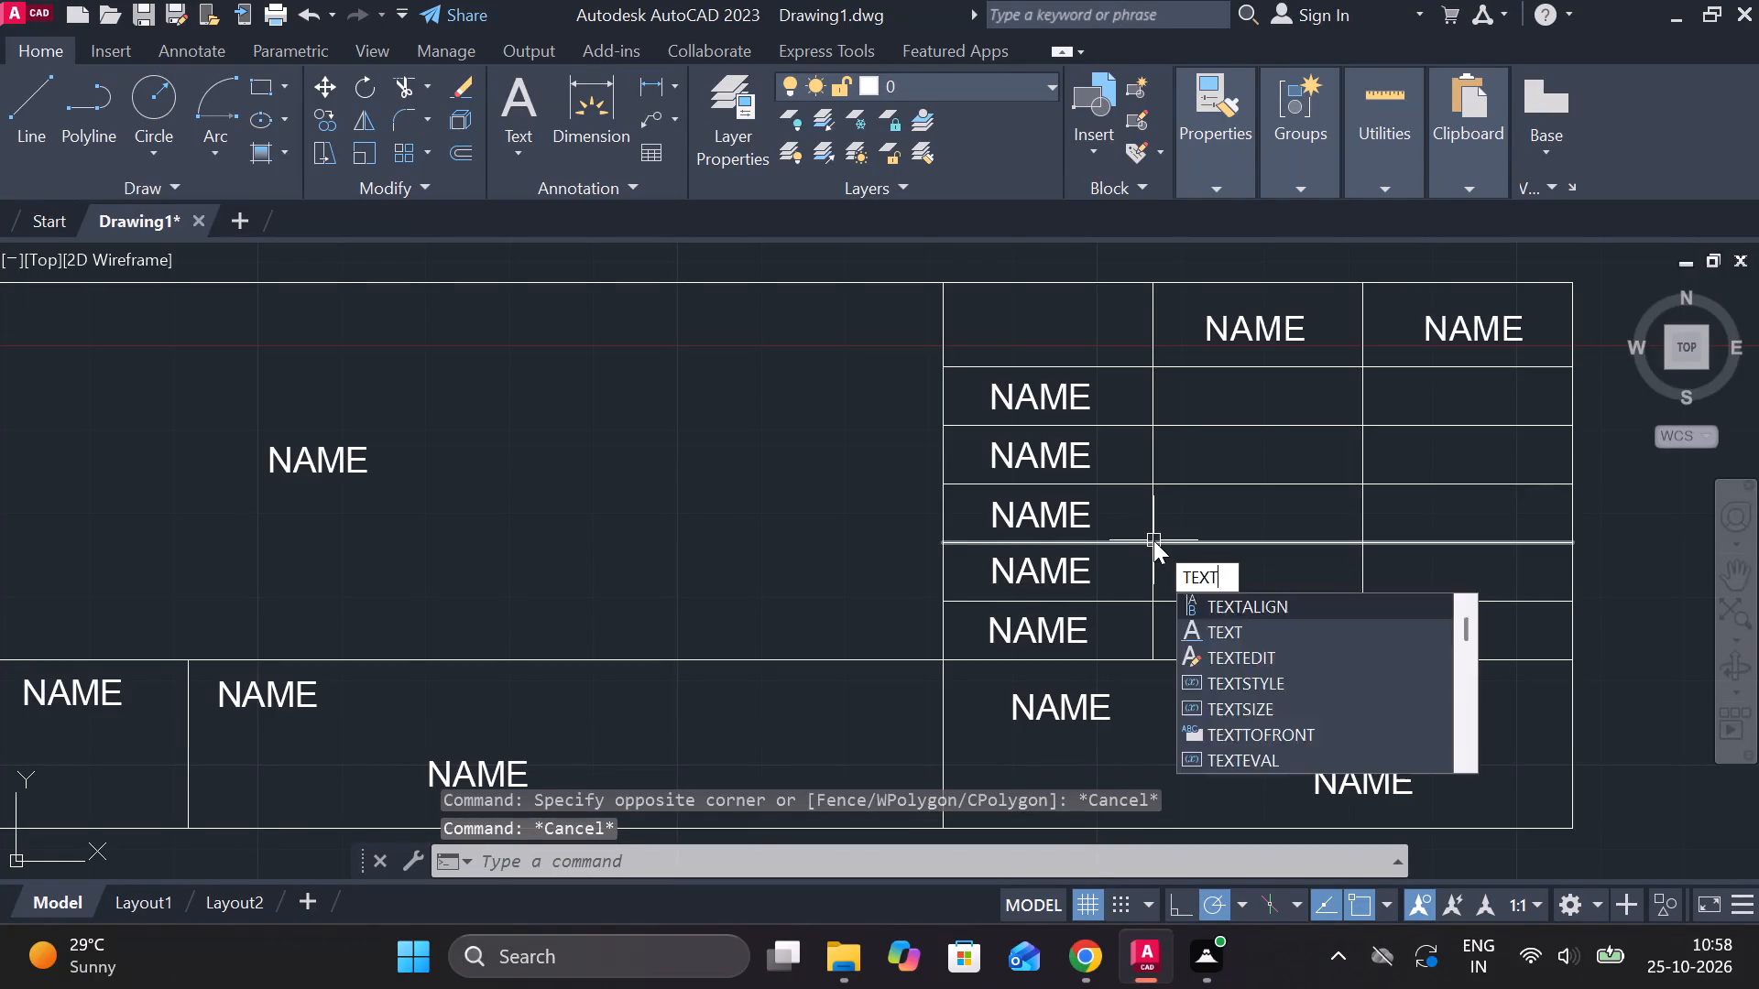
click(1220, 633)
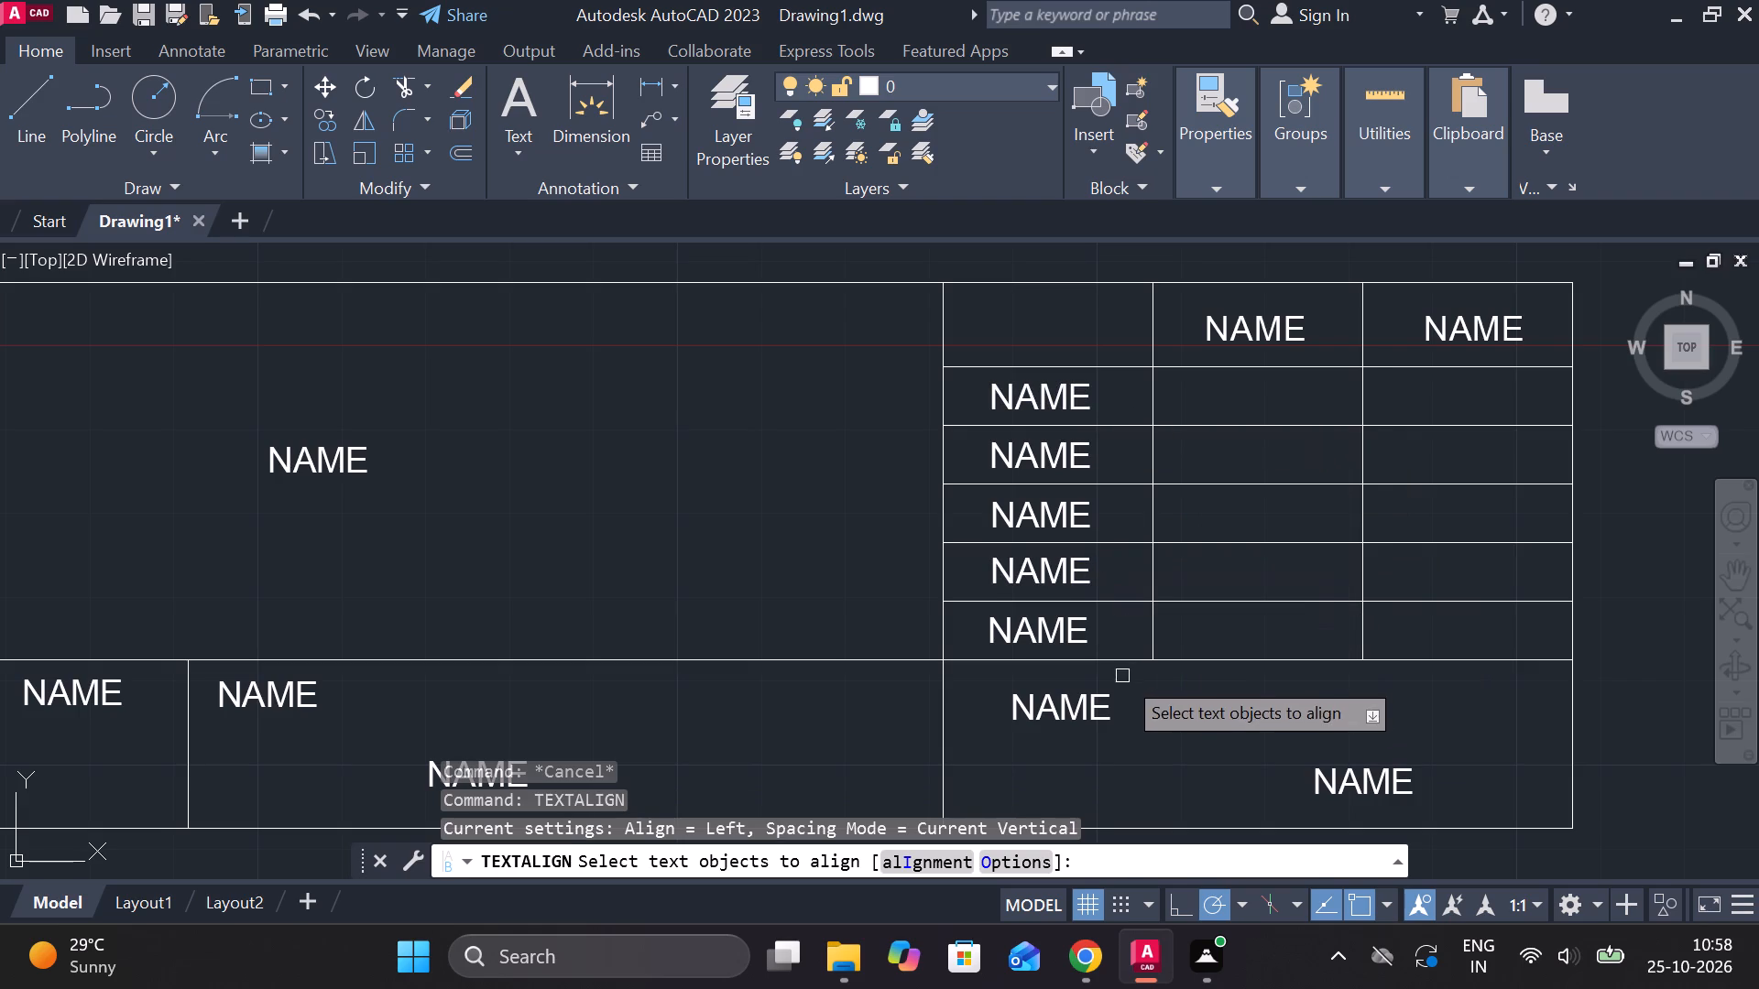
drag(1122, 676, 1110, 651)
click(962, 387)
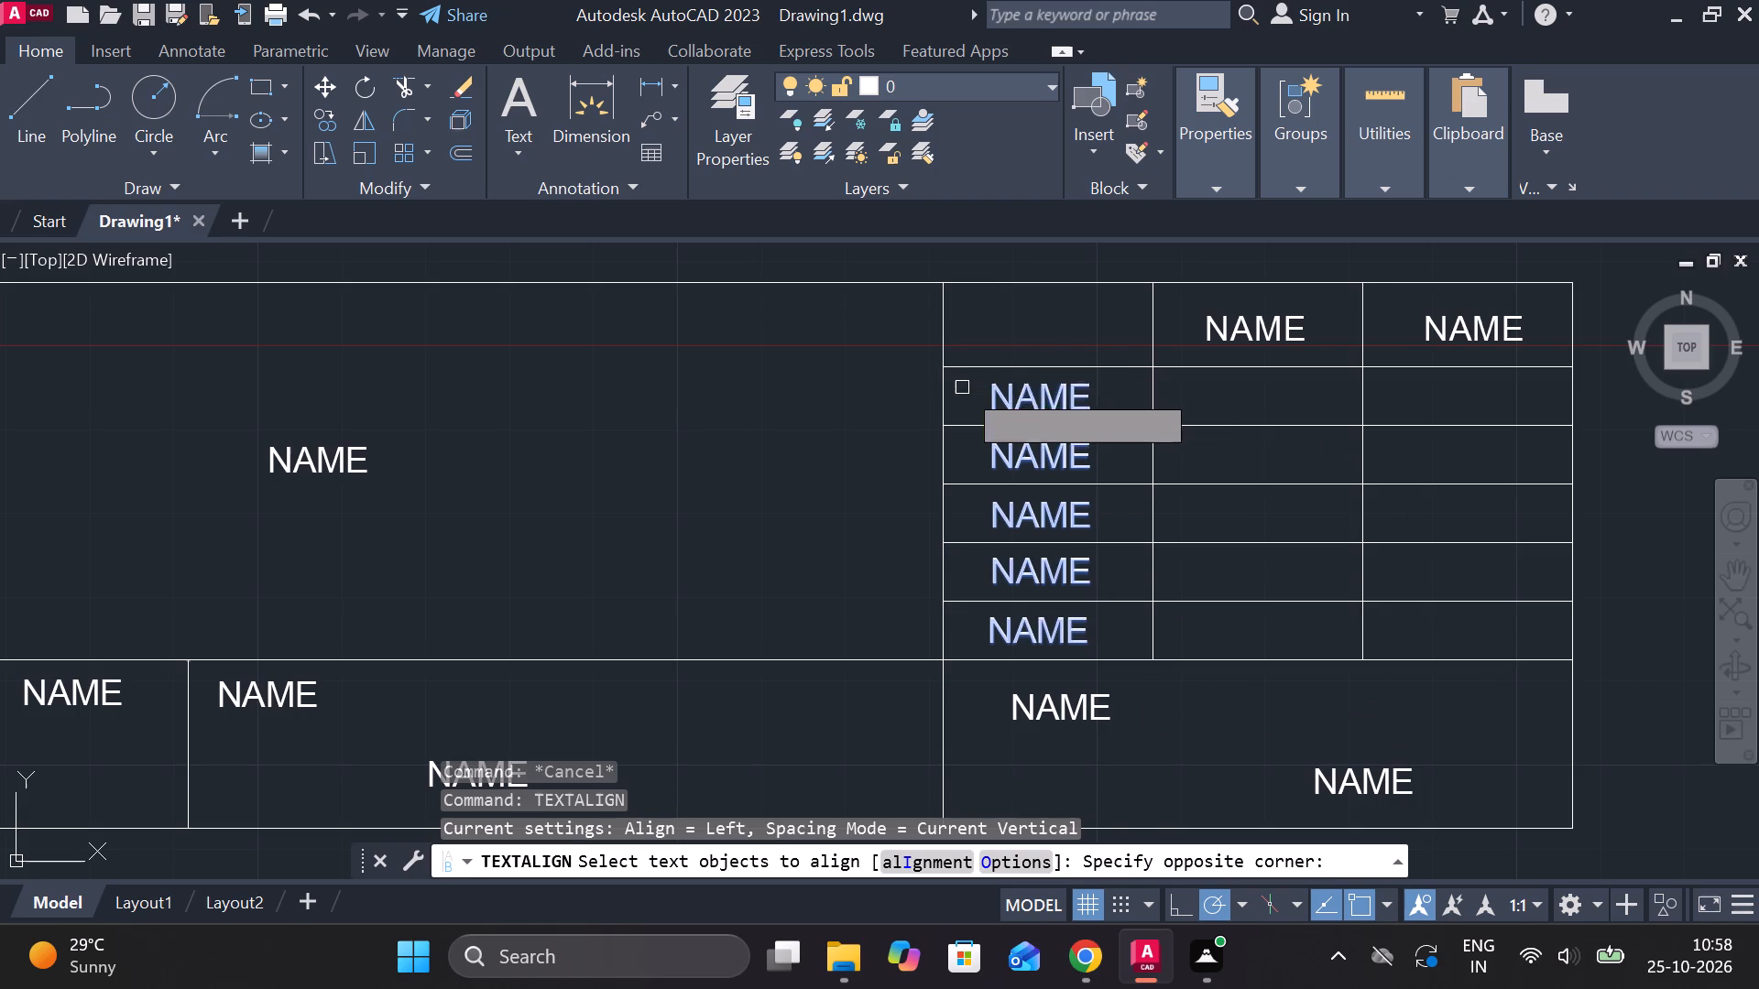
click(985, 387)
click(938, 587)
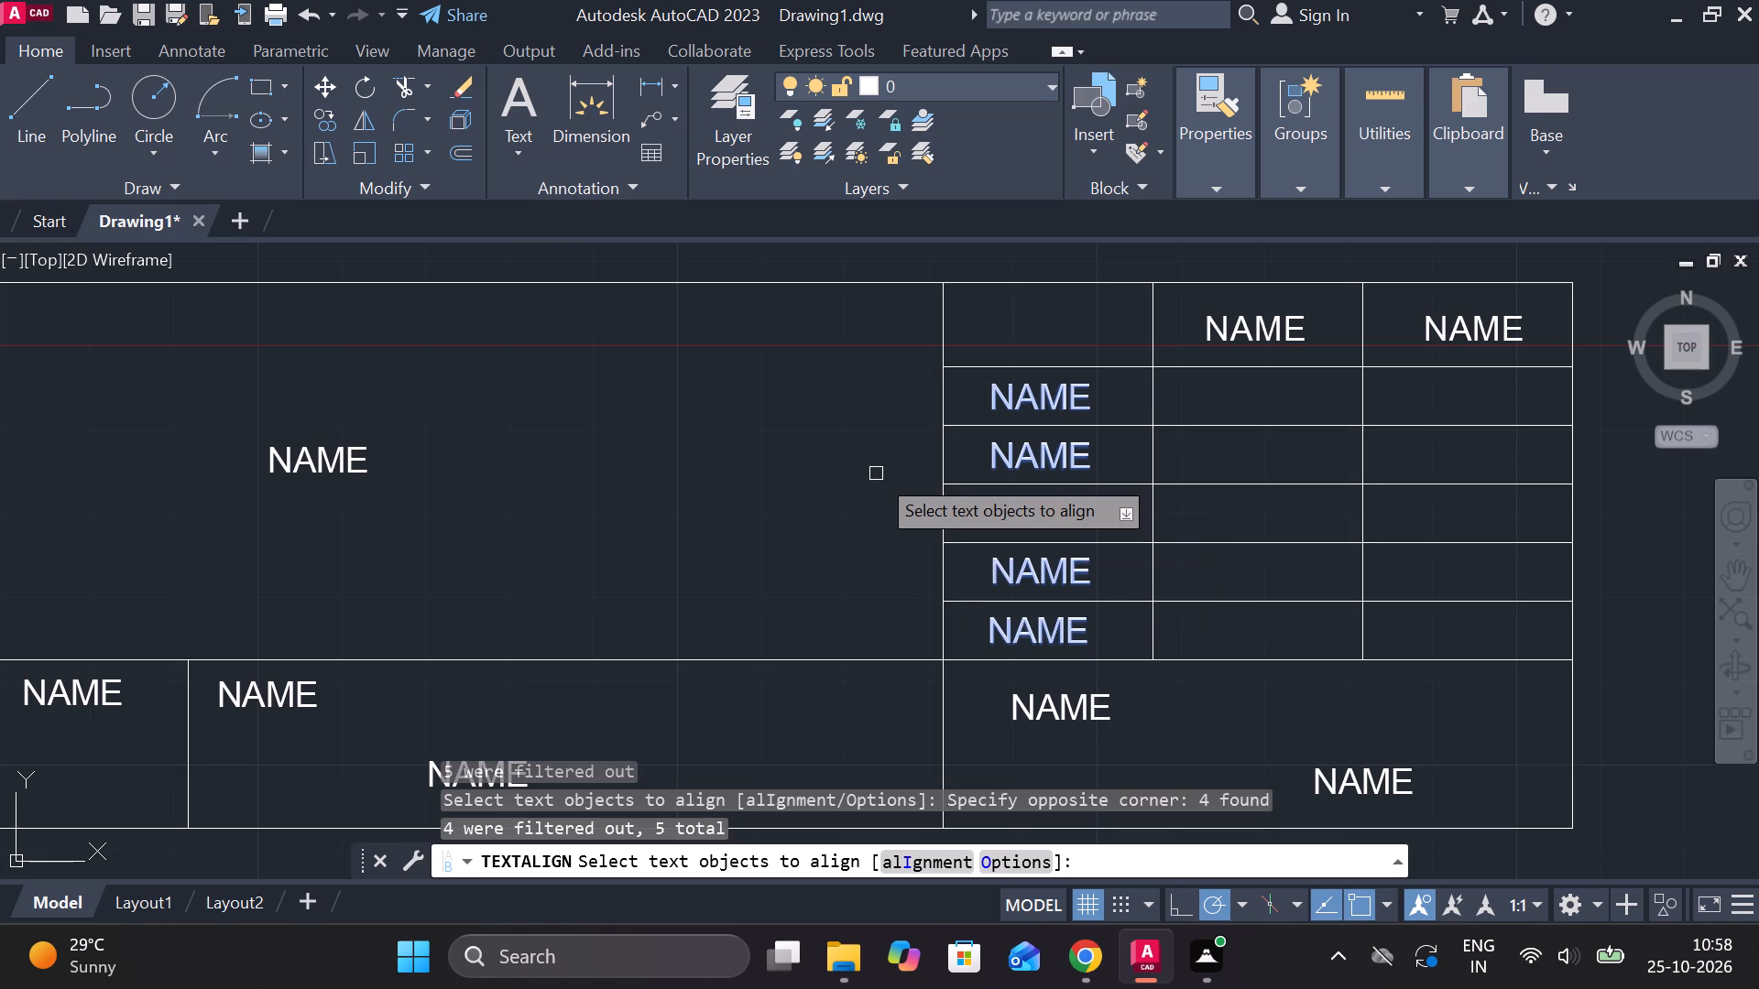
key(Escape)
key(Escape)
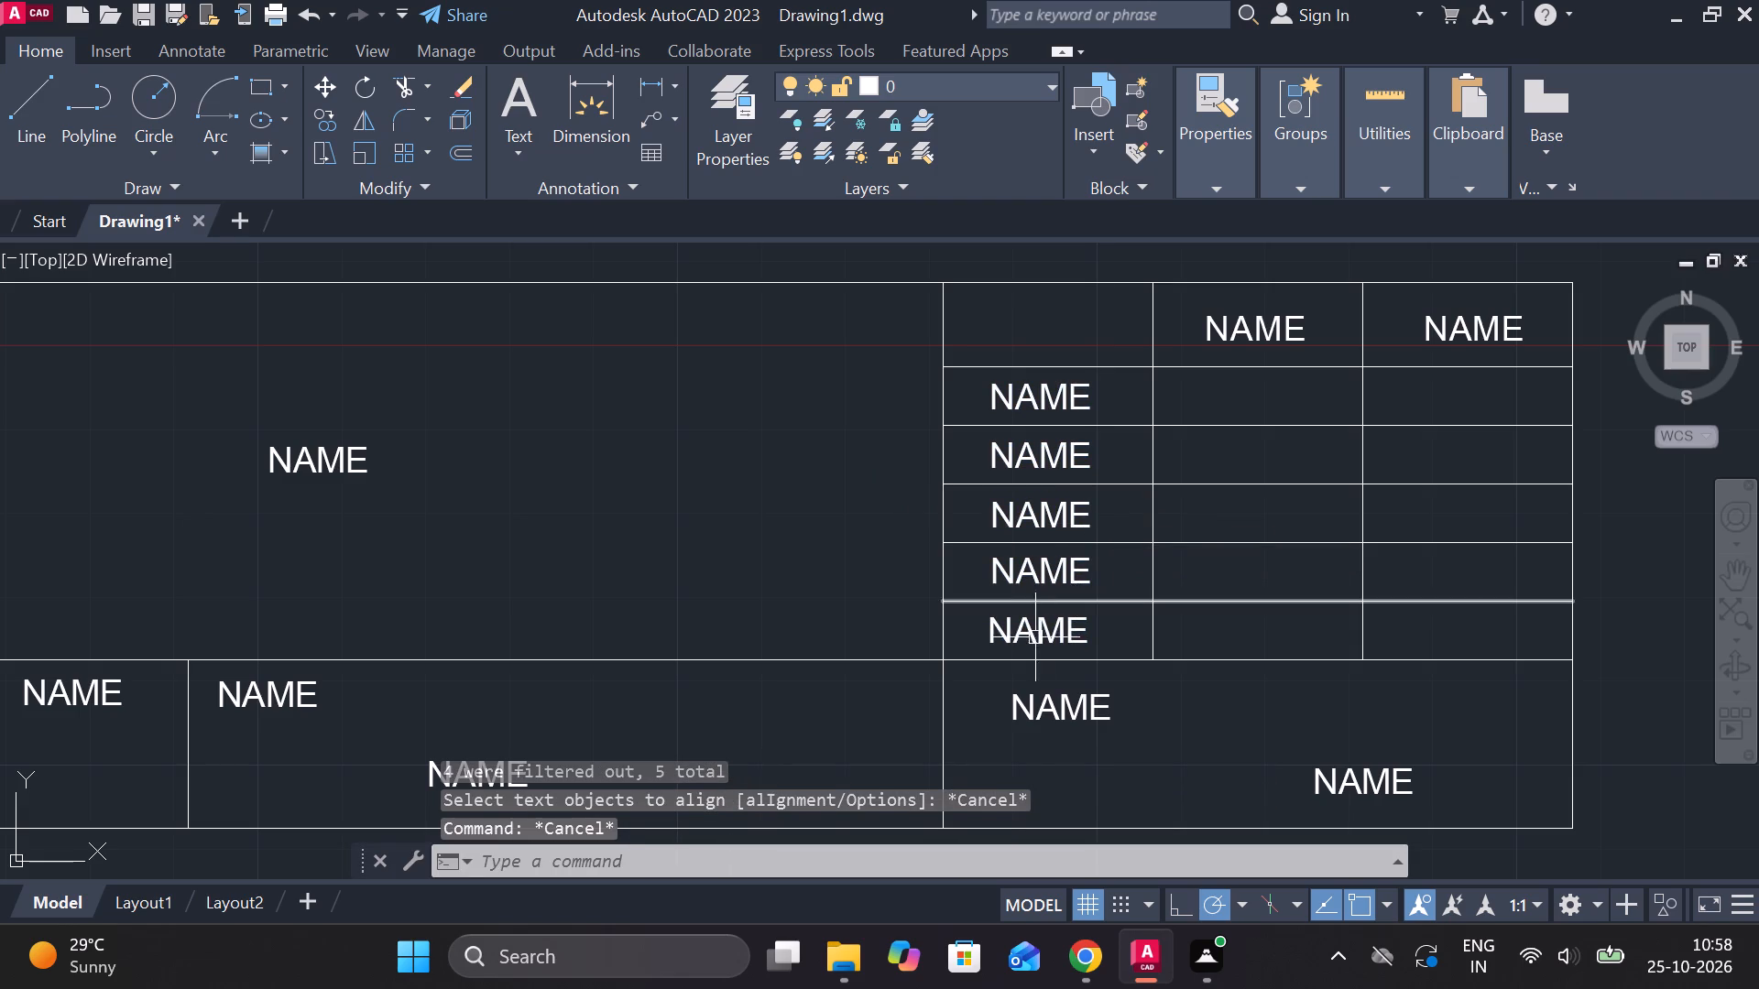
Move the lowest NAME label of the first narrow column further right within its cell, vertically centred between the row lines.
click(1035, 637)
click(967, 619)
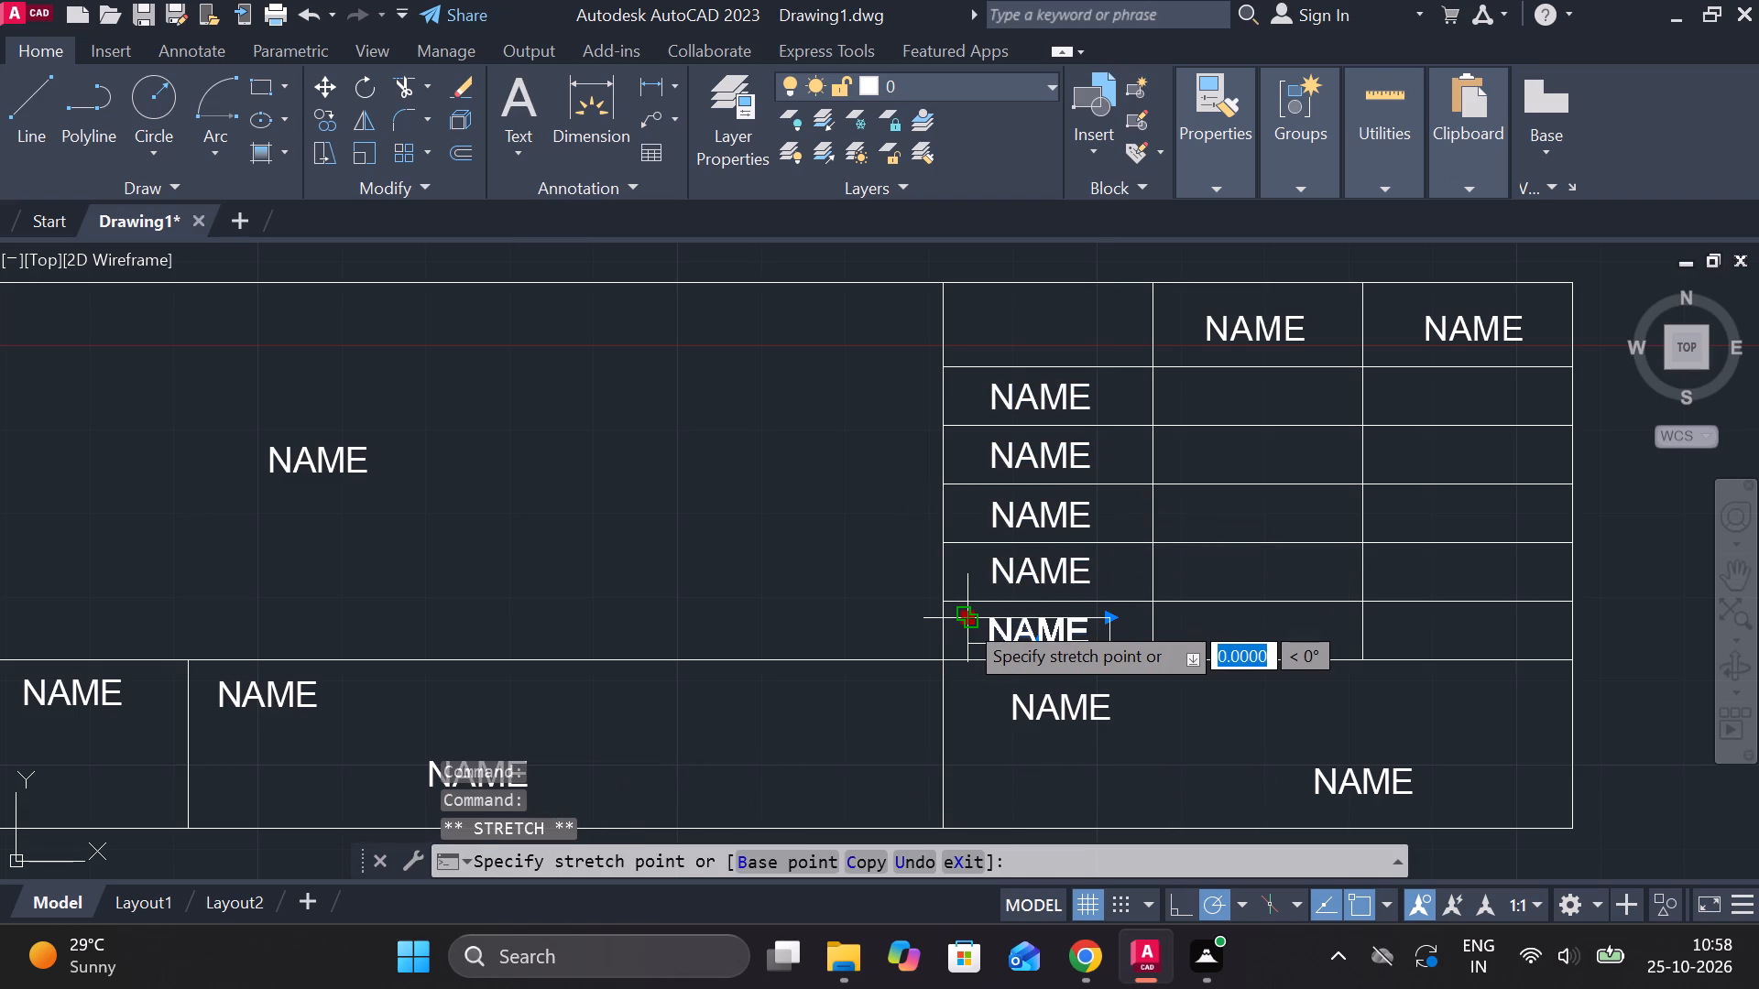
click(1008, 620)
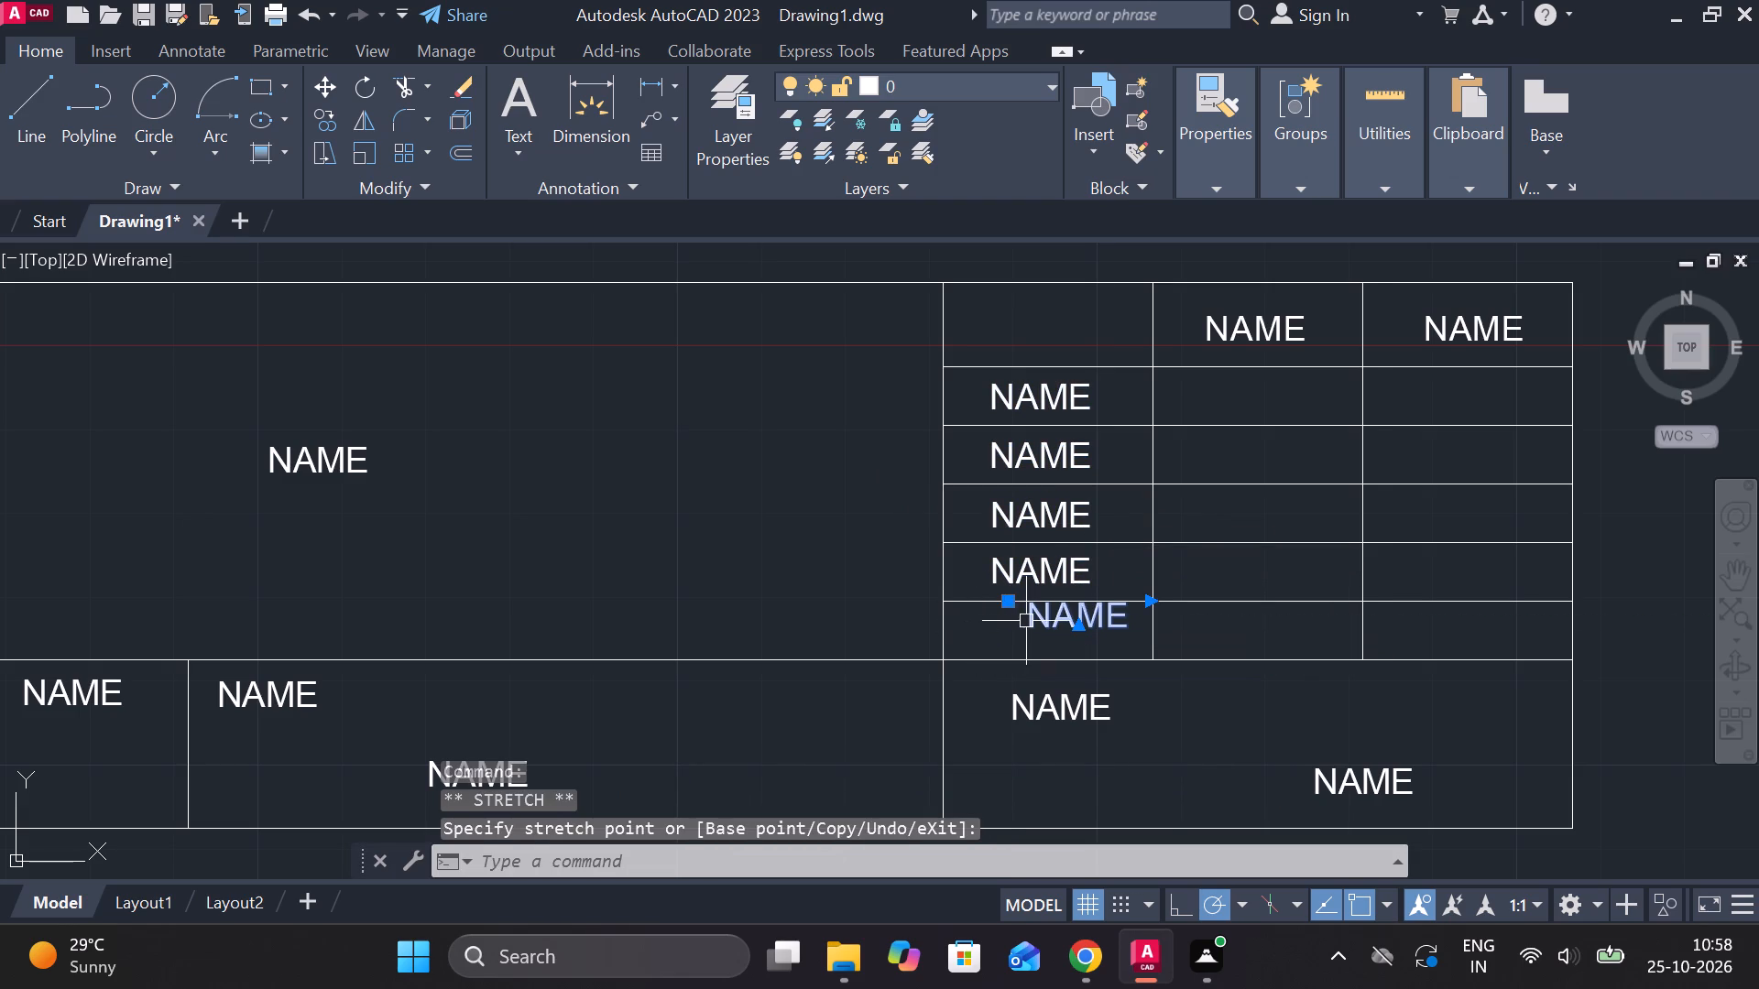
click(1008, 599)
click(1008, 615)
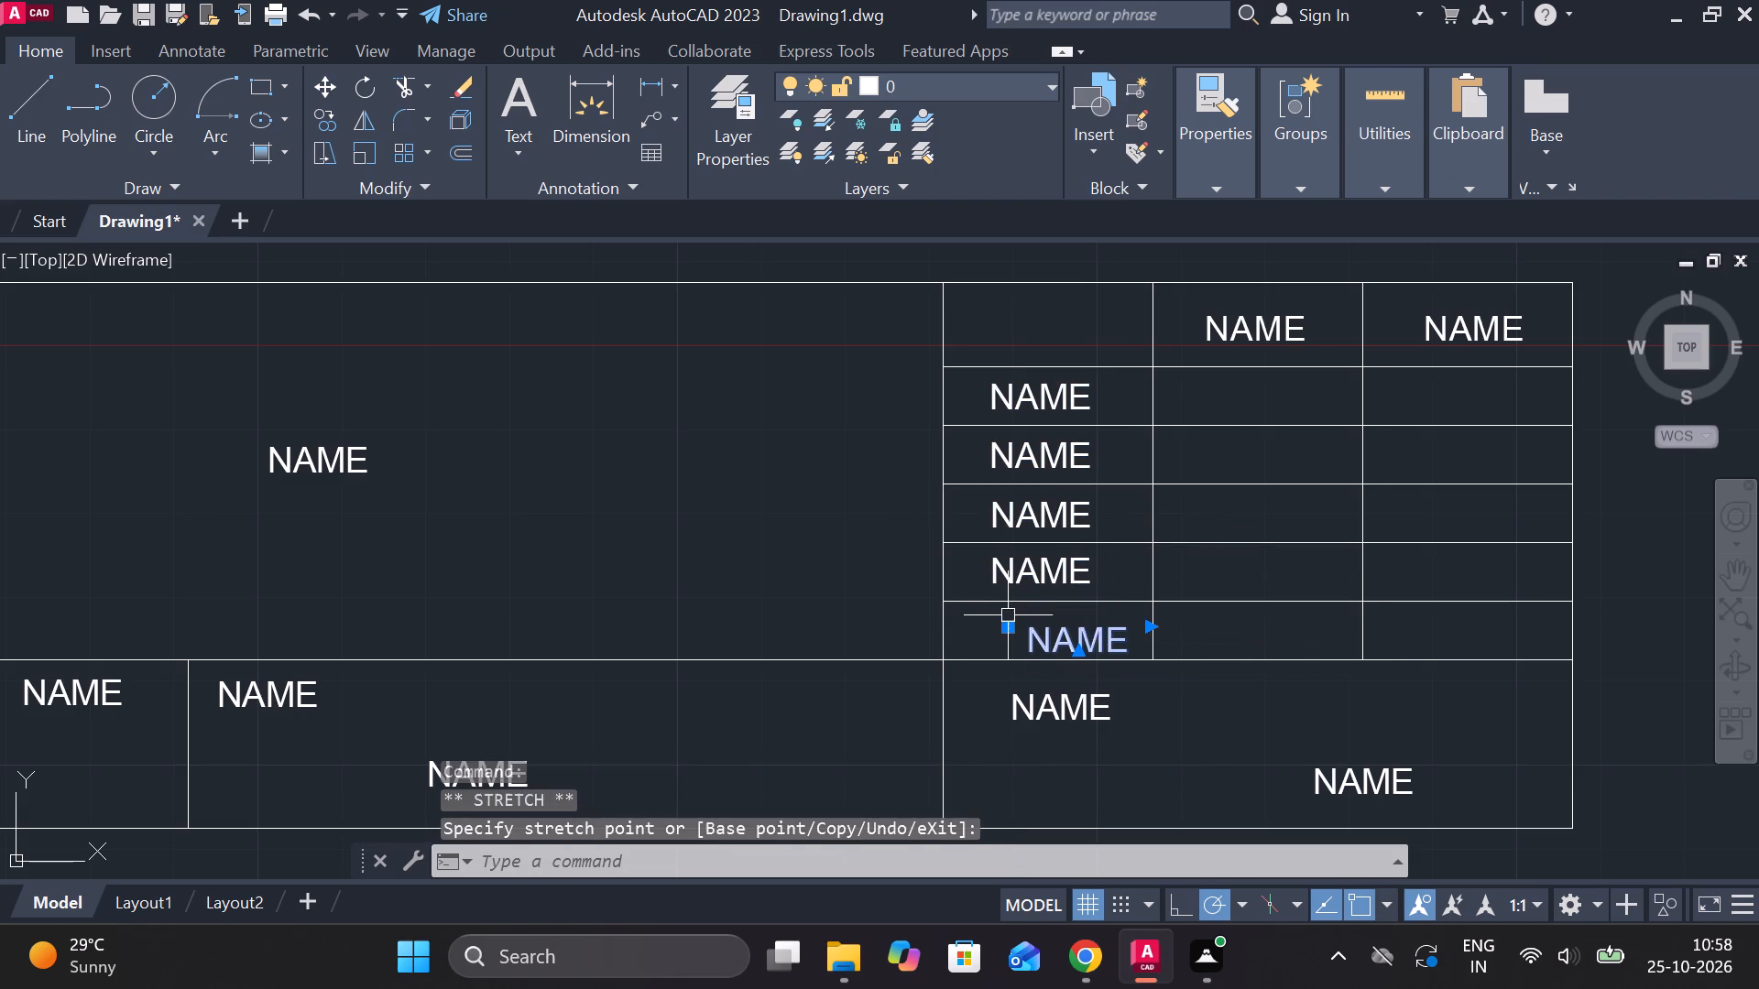
scroll(1011, 636, up, 2)
click(1001, 617)
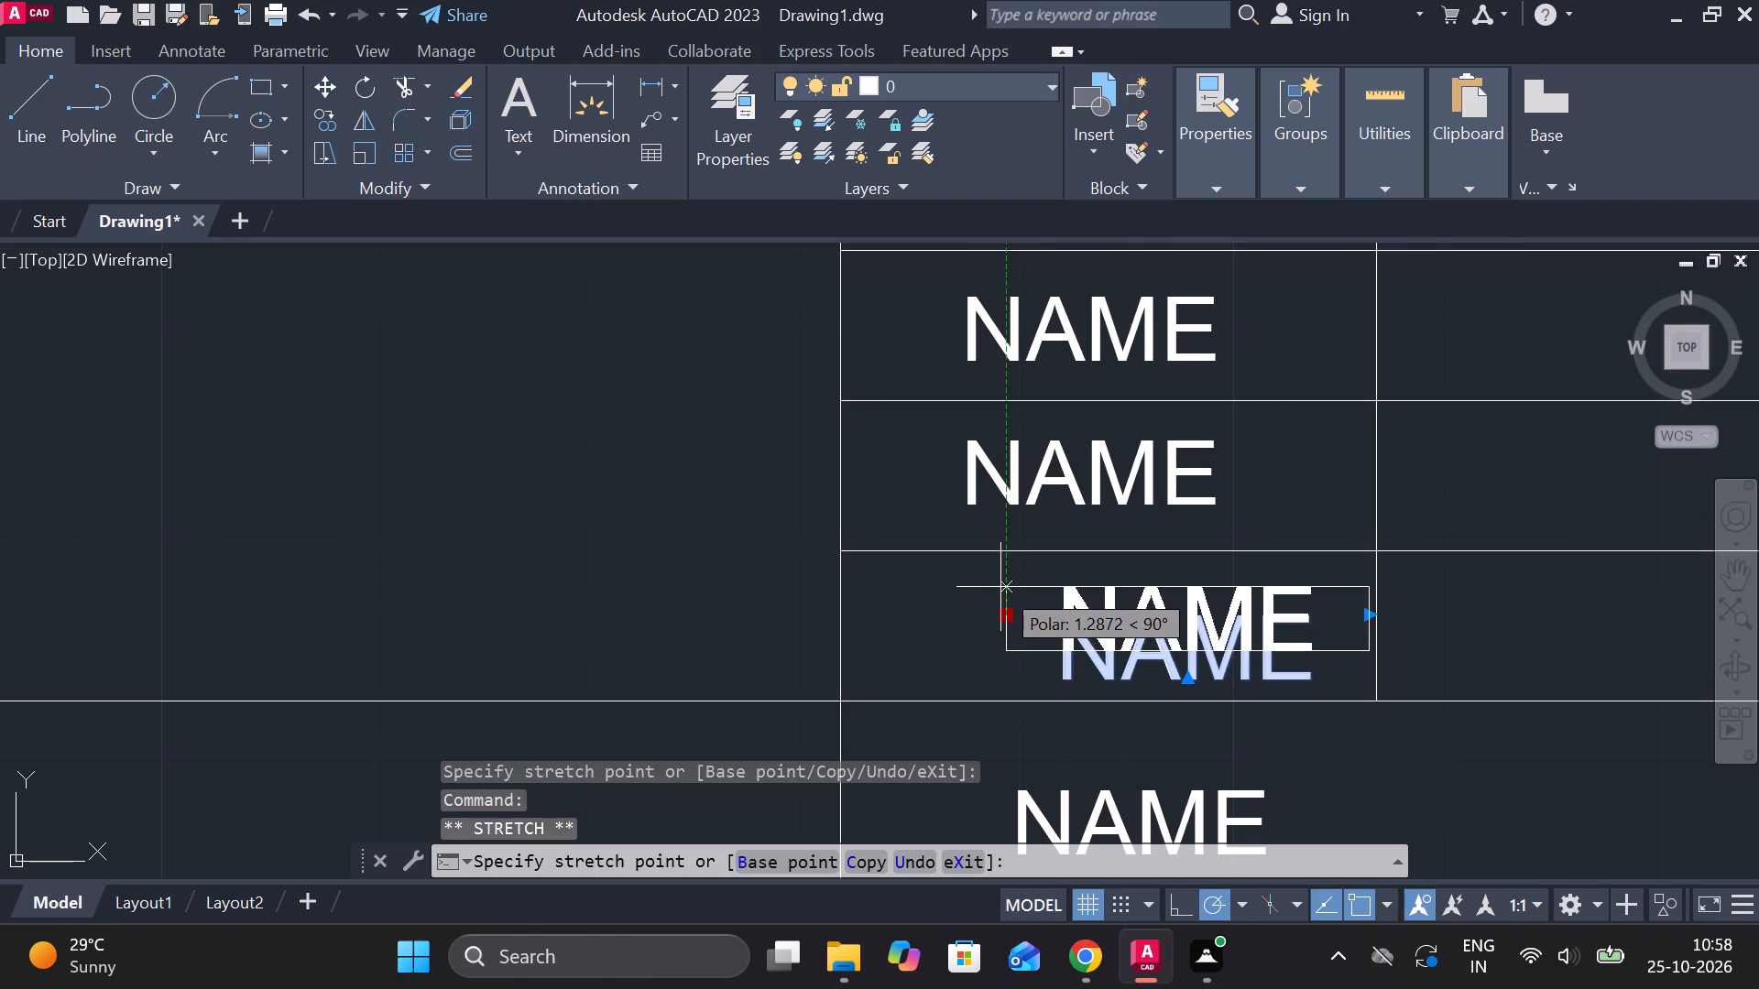
click(1000, 587)
key(Escape)
scroll(1135, 619, down, 2)
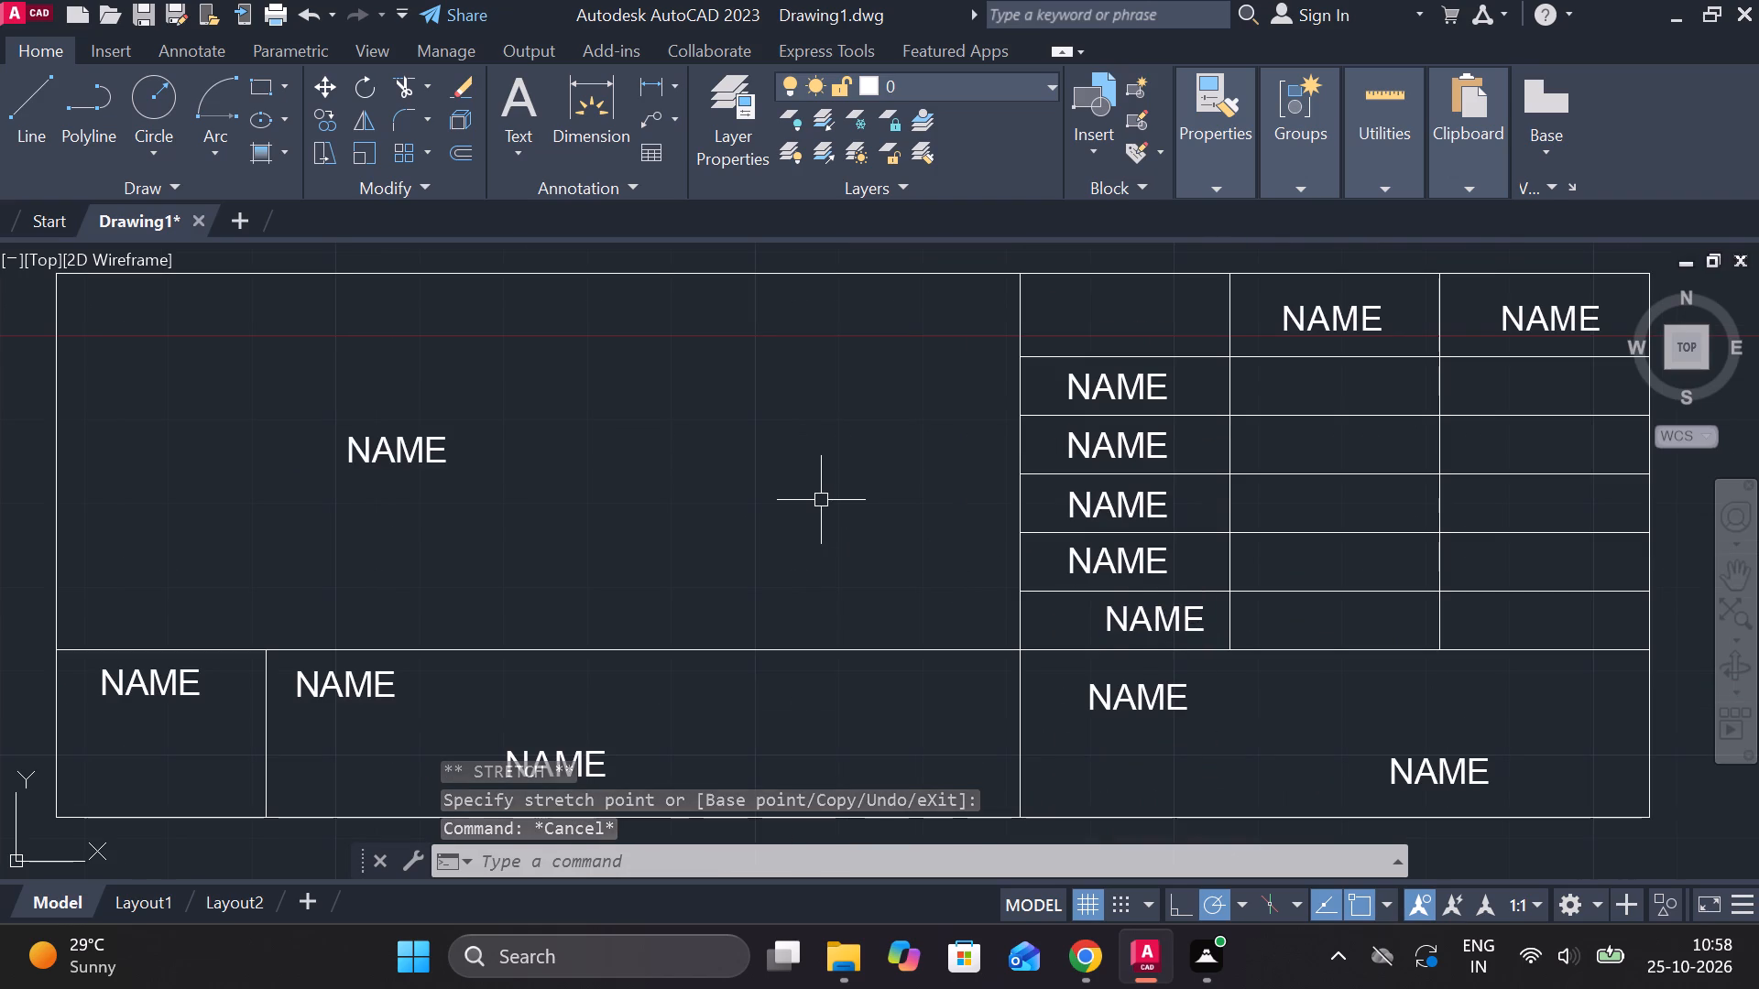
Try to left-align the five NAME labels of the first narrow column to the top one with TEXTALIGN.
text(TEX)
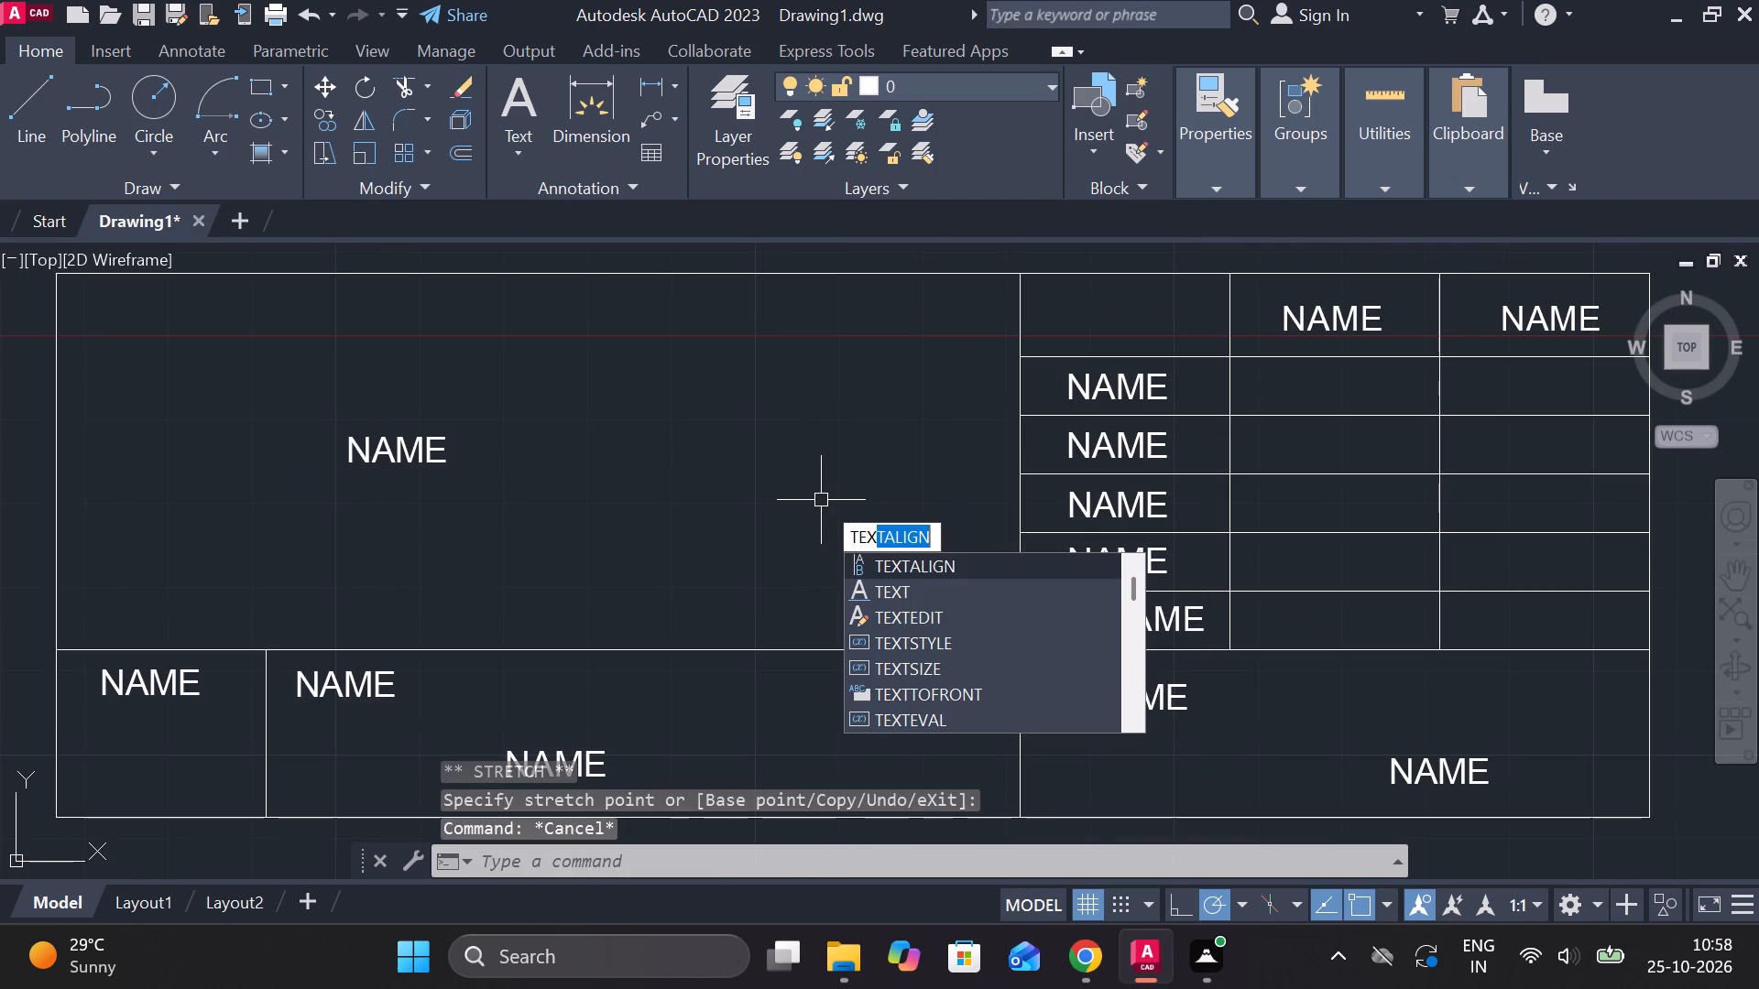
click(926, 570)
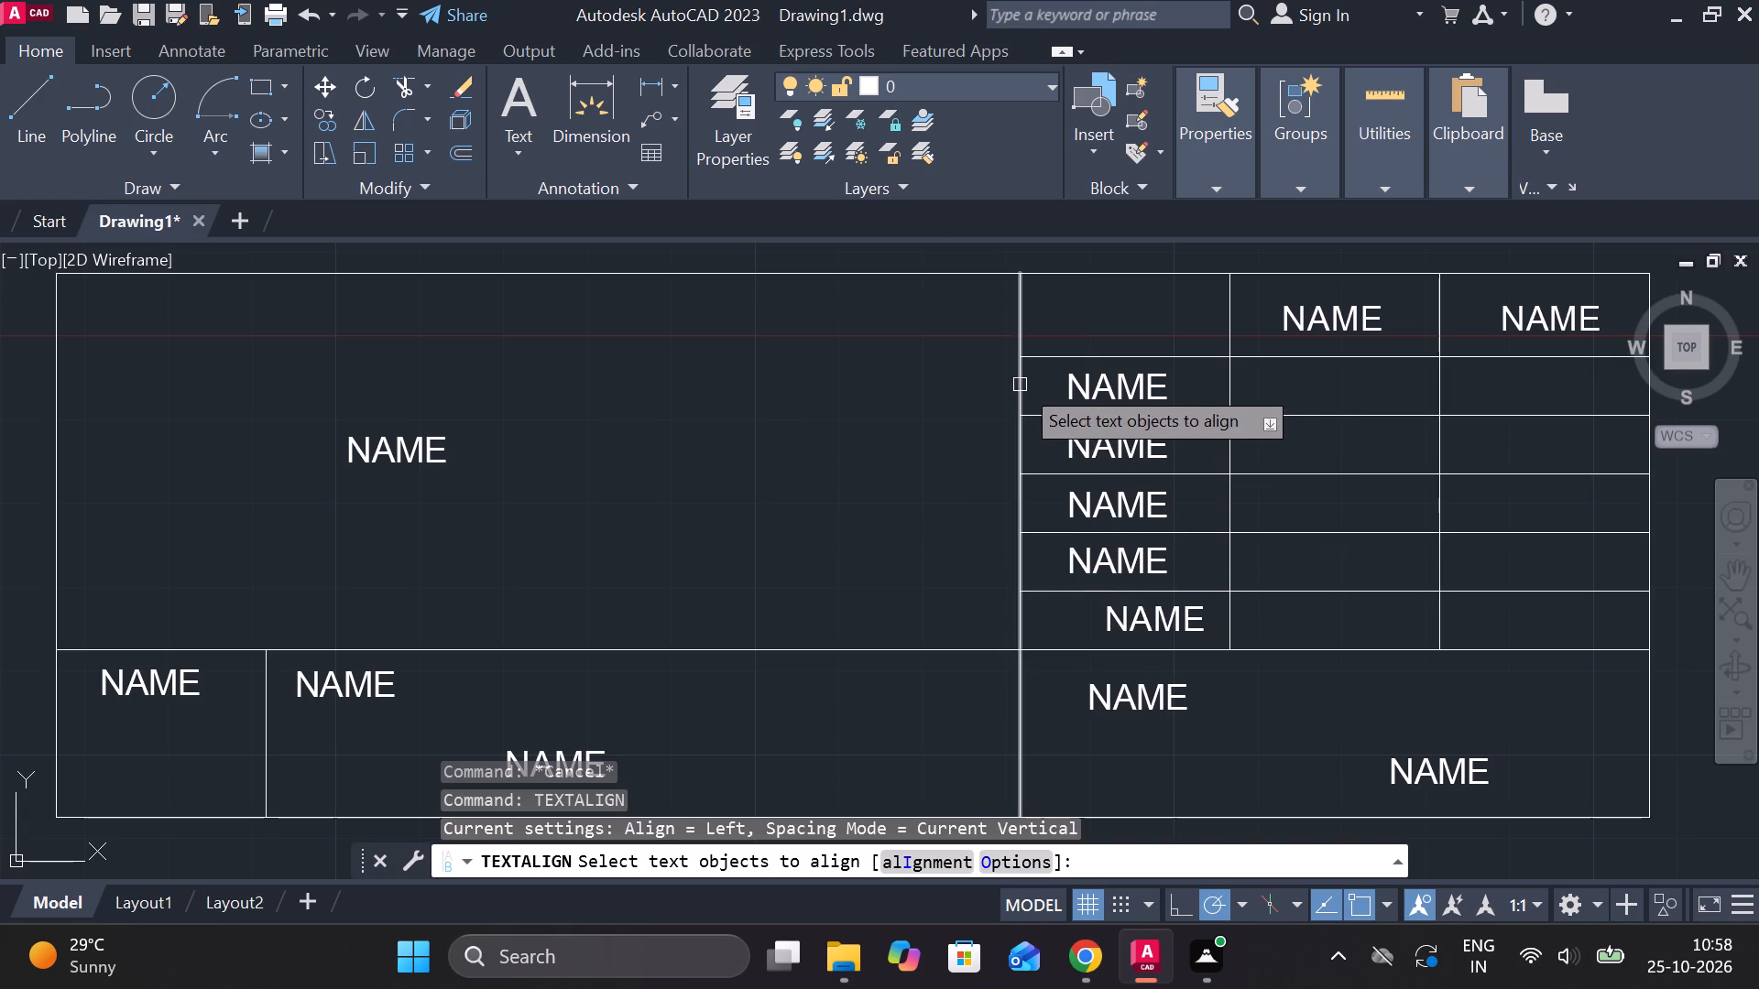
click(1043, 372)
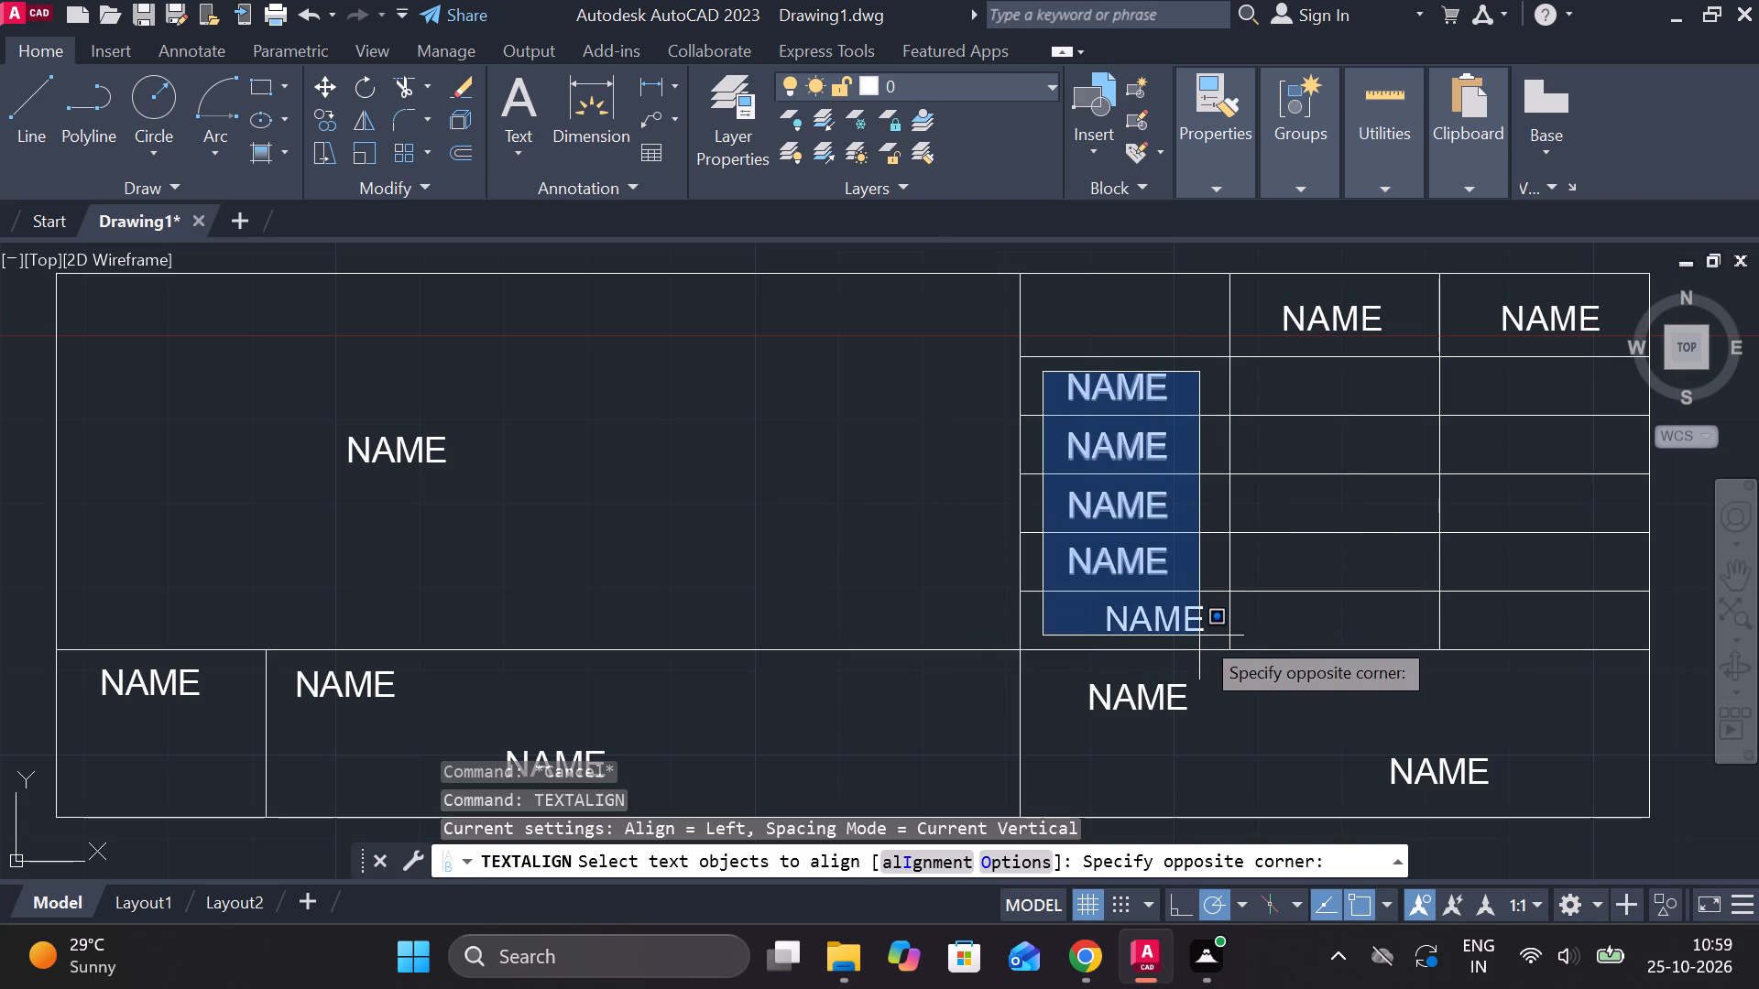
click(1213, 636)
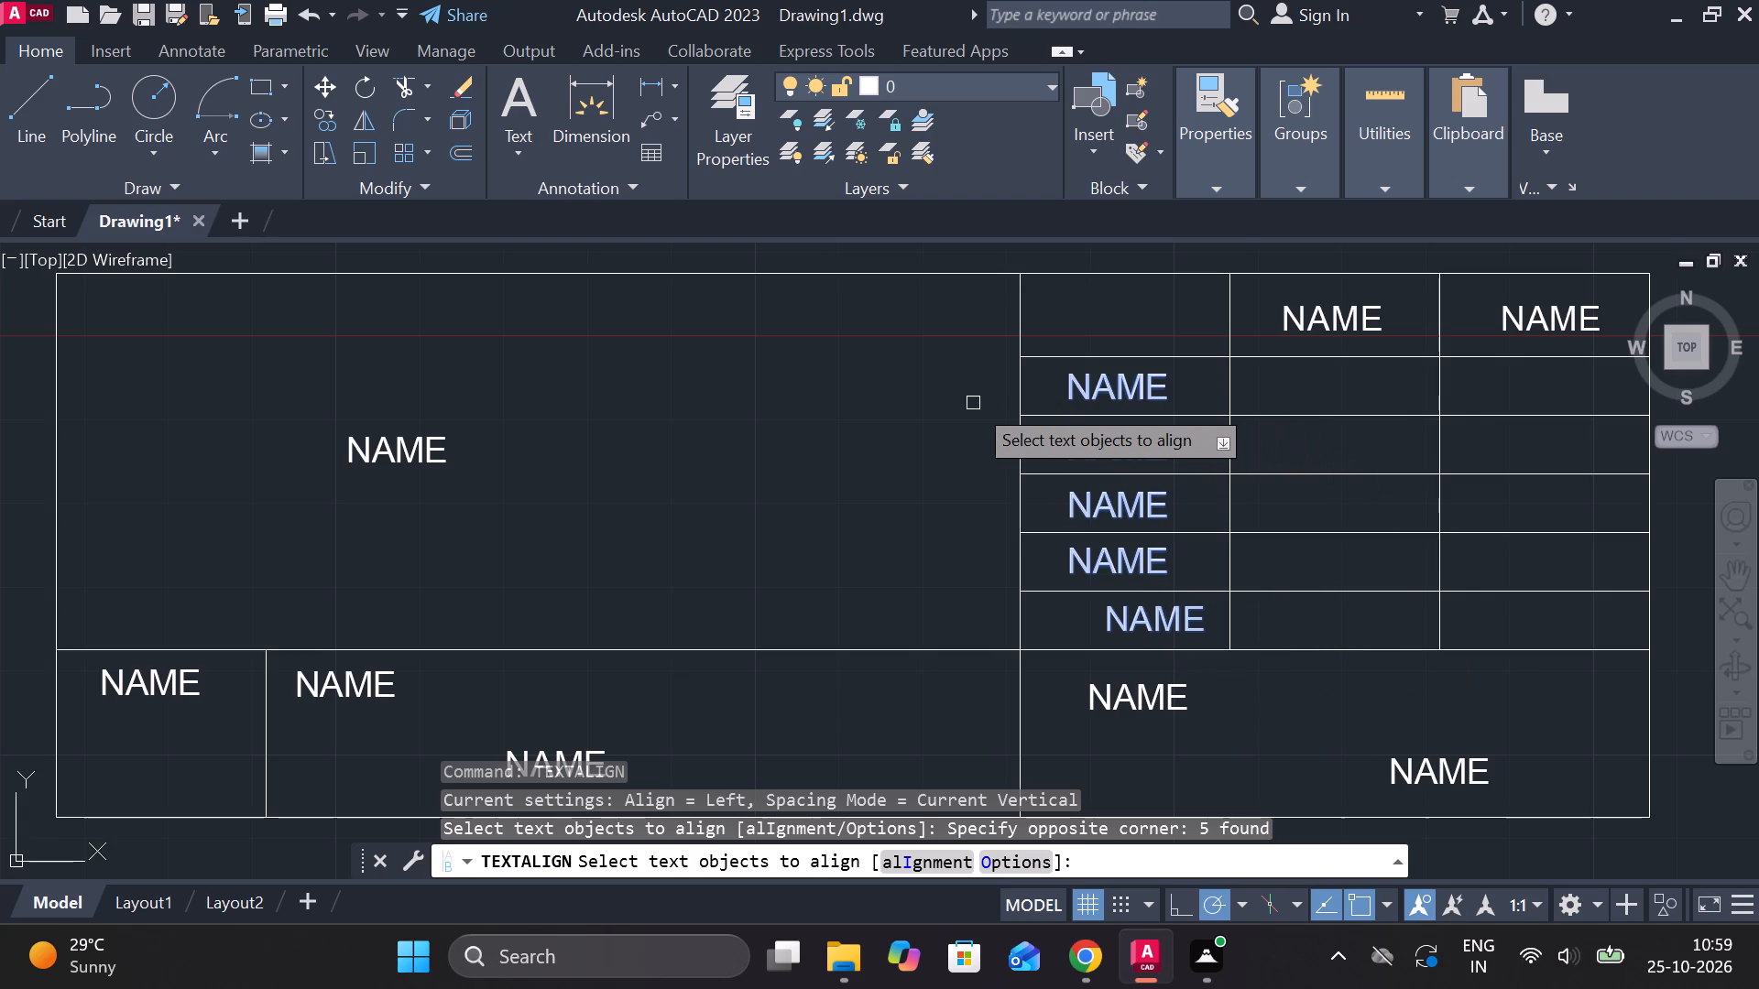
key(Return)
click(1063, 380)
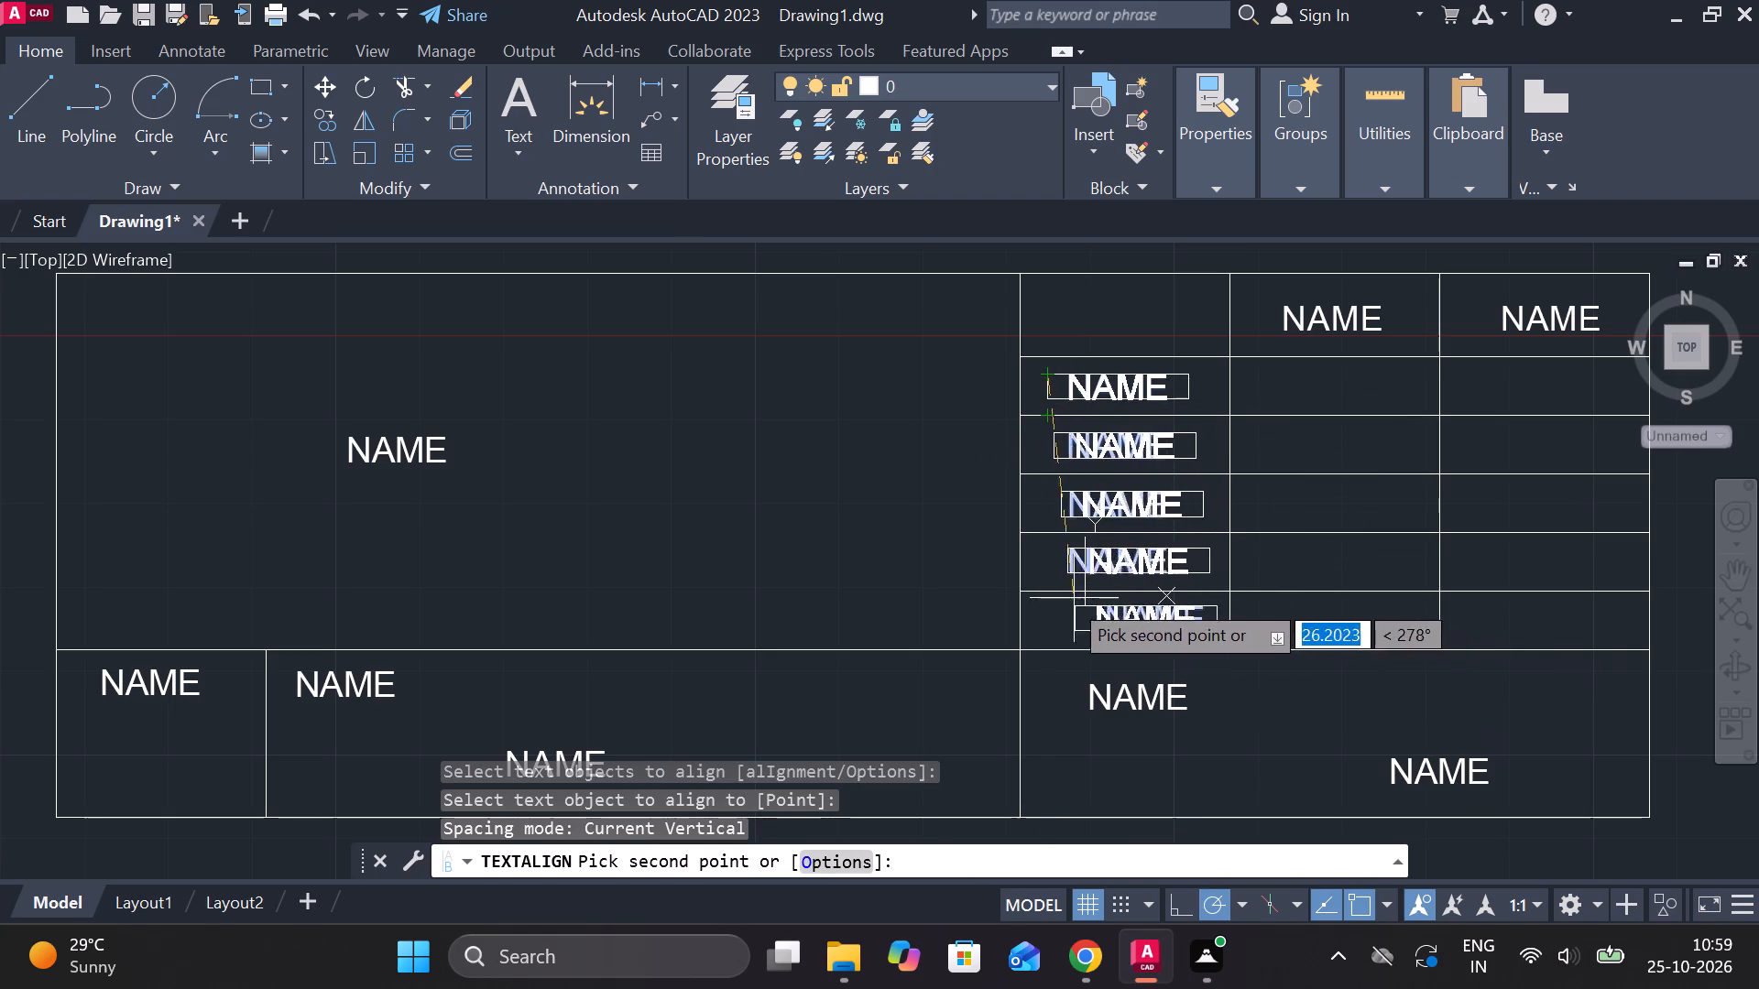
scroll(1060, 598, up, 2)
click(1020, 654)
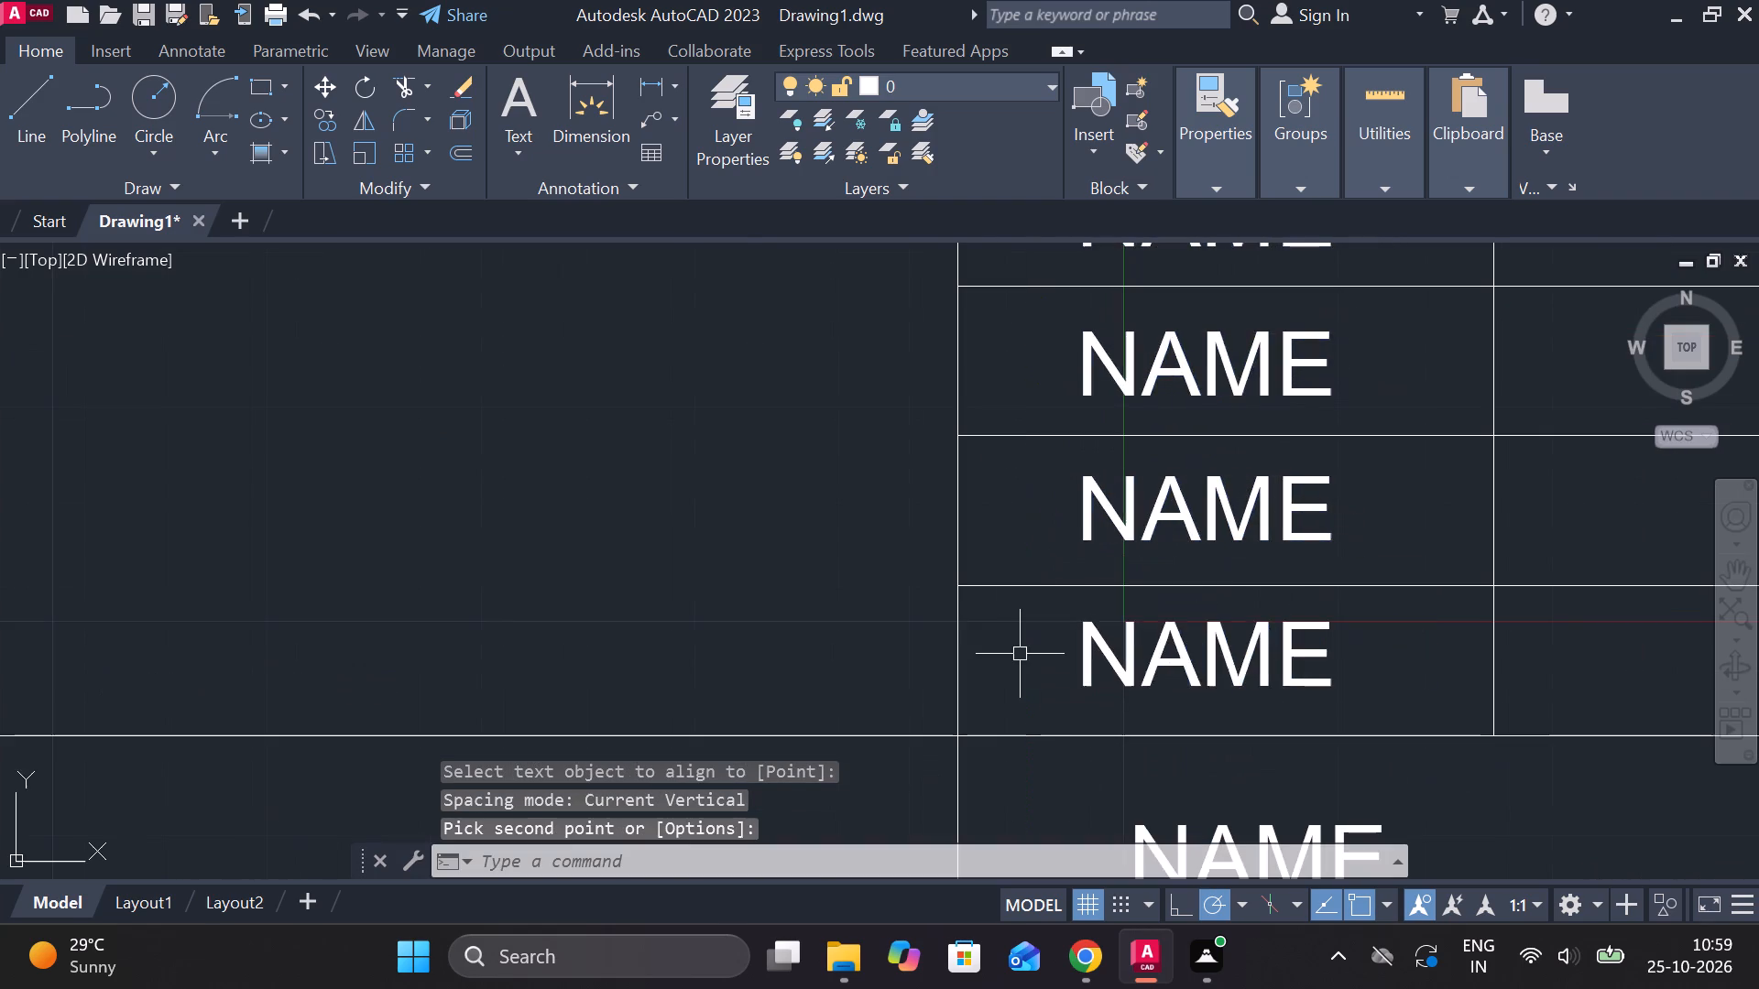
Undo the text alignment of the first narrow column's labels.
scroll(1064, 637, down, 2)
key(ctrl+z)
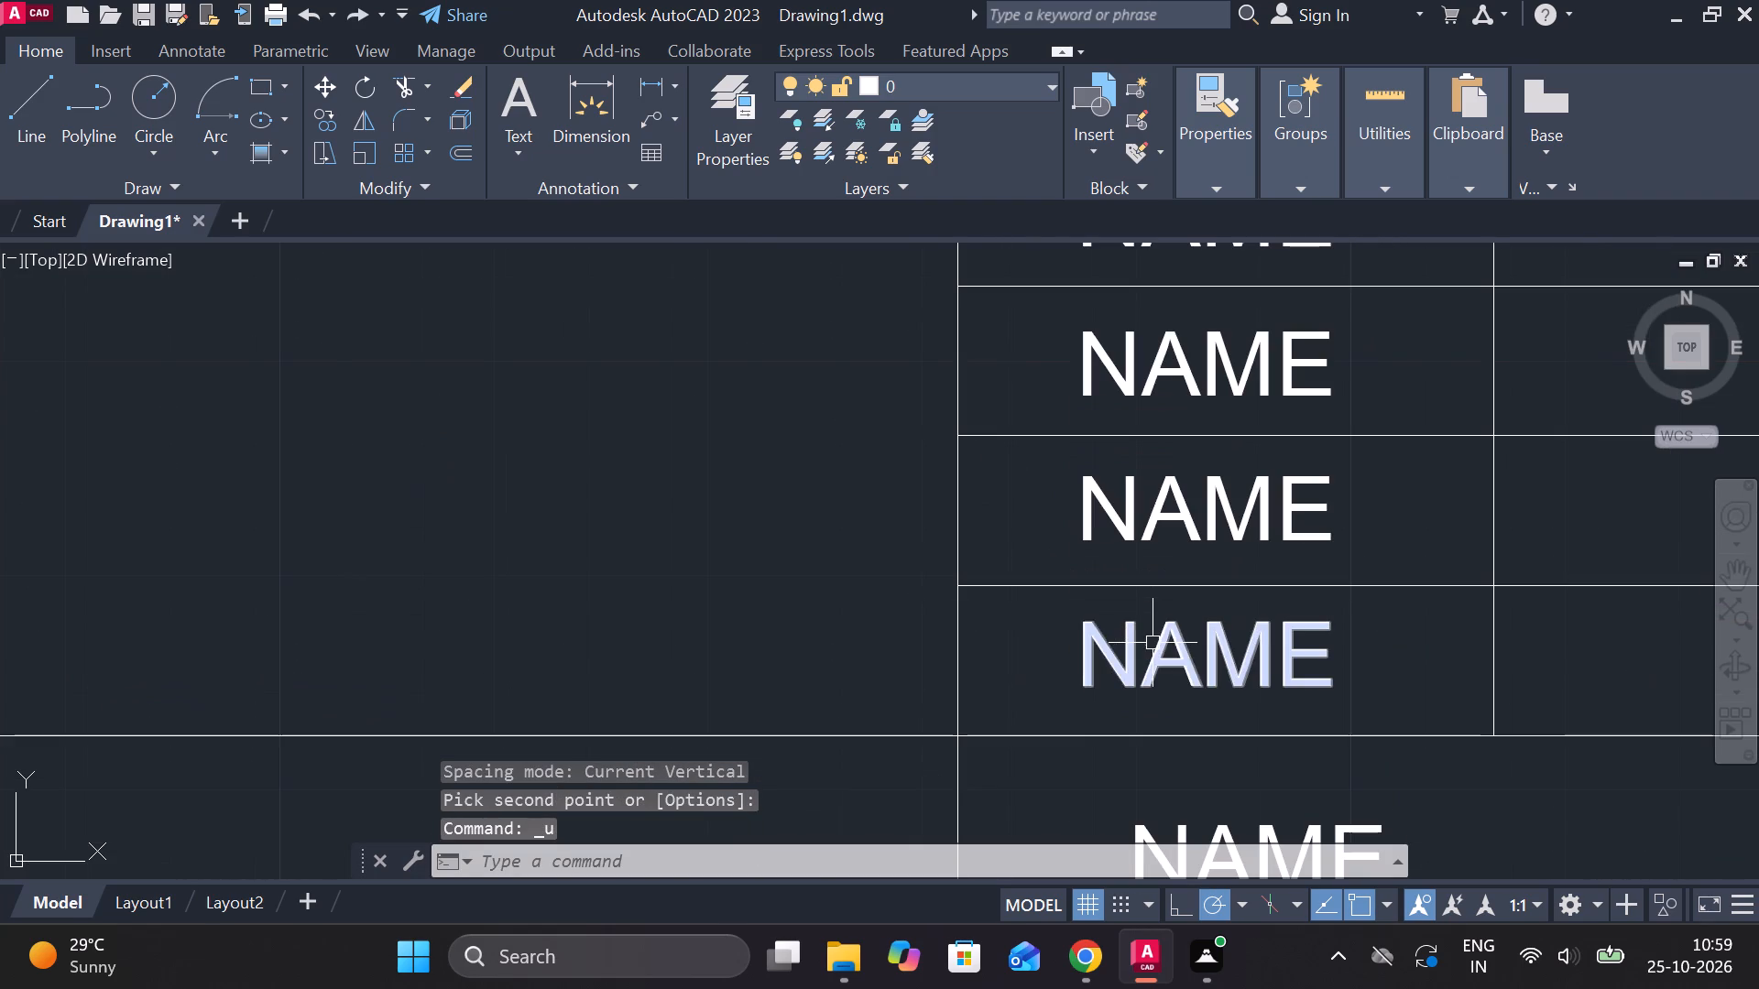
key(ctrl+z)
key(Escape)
Left-align the five NAME labels of the first narrow column to the top one along a vertical line using TEXTALIGN.
key(t)
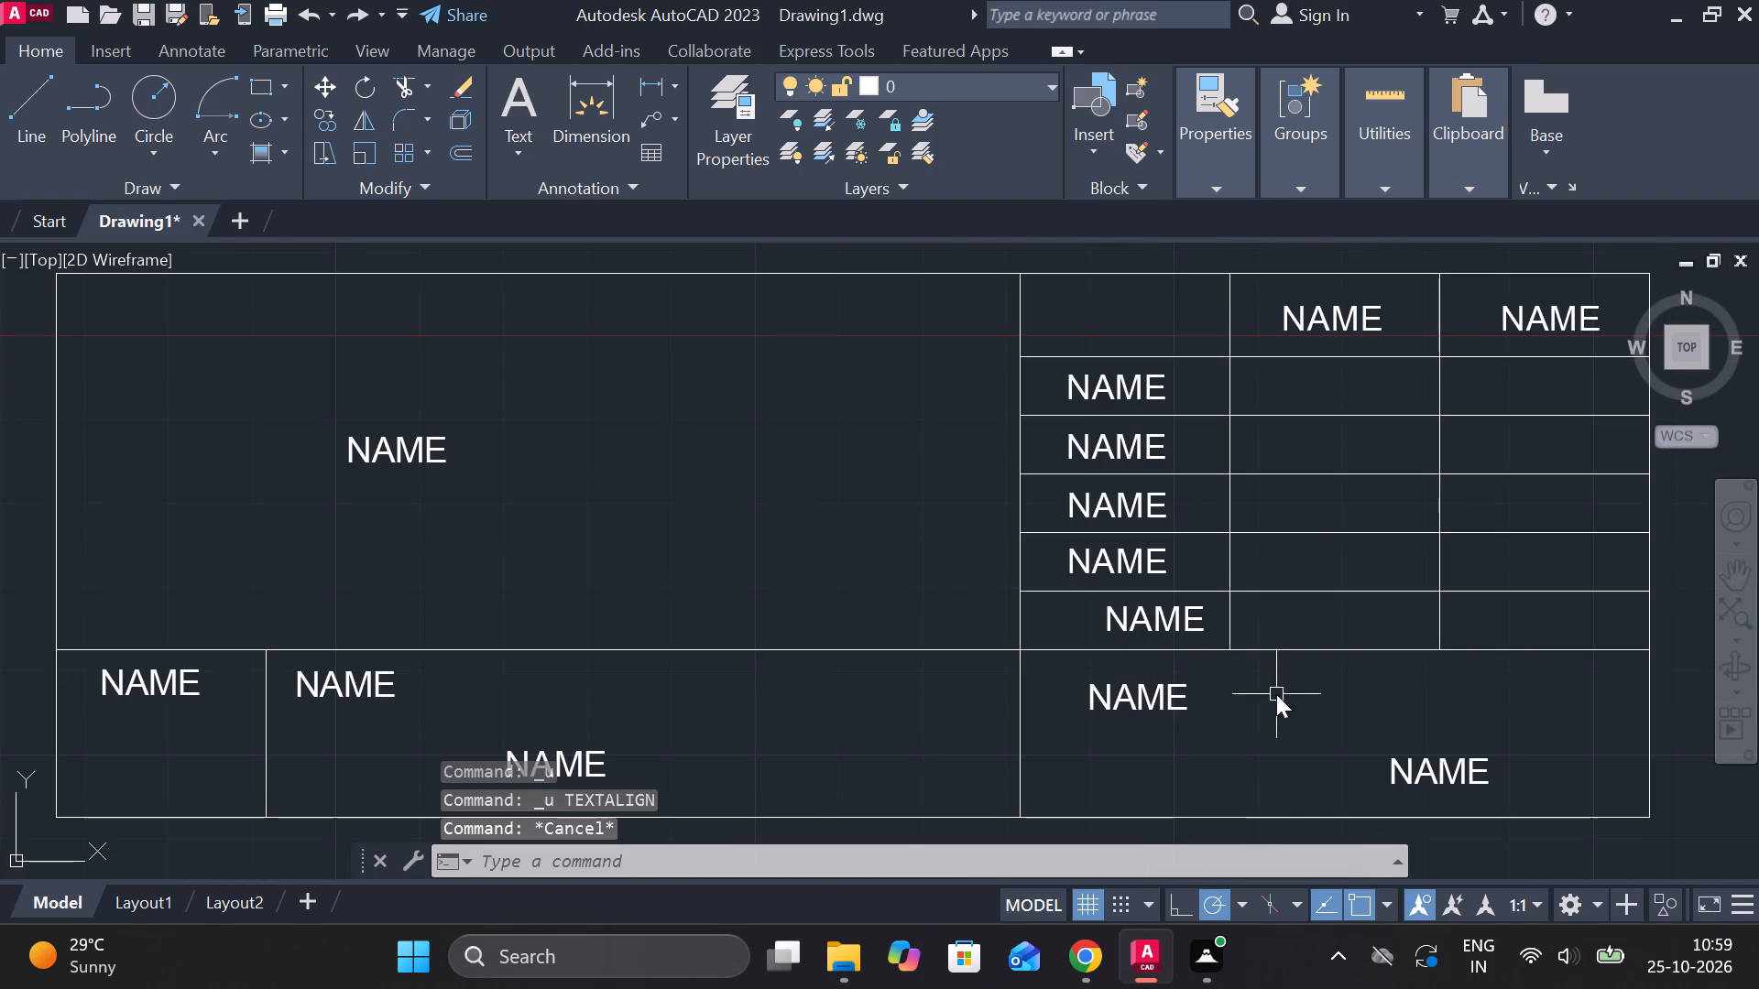
text(AL)
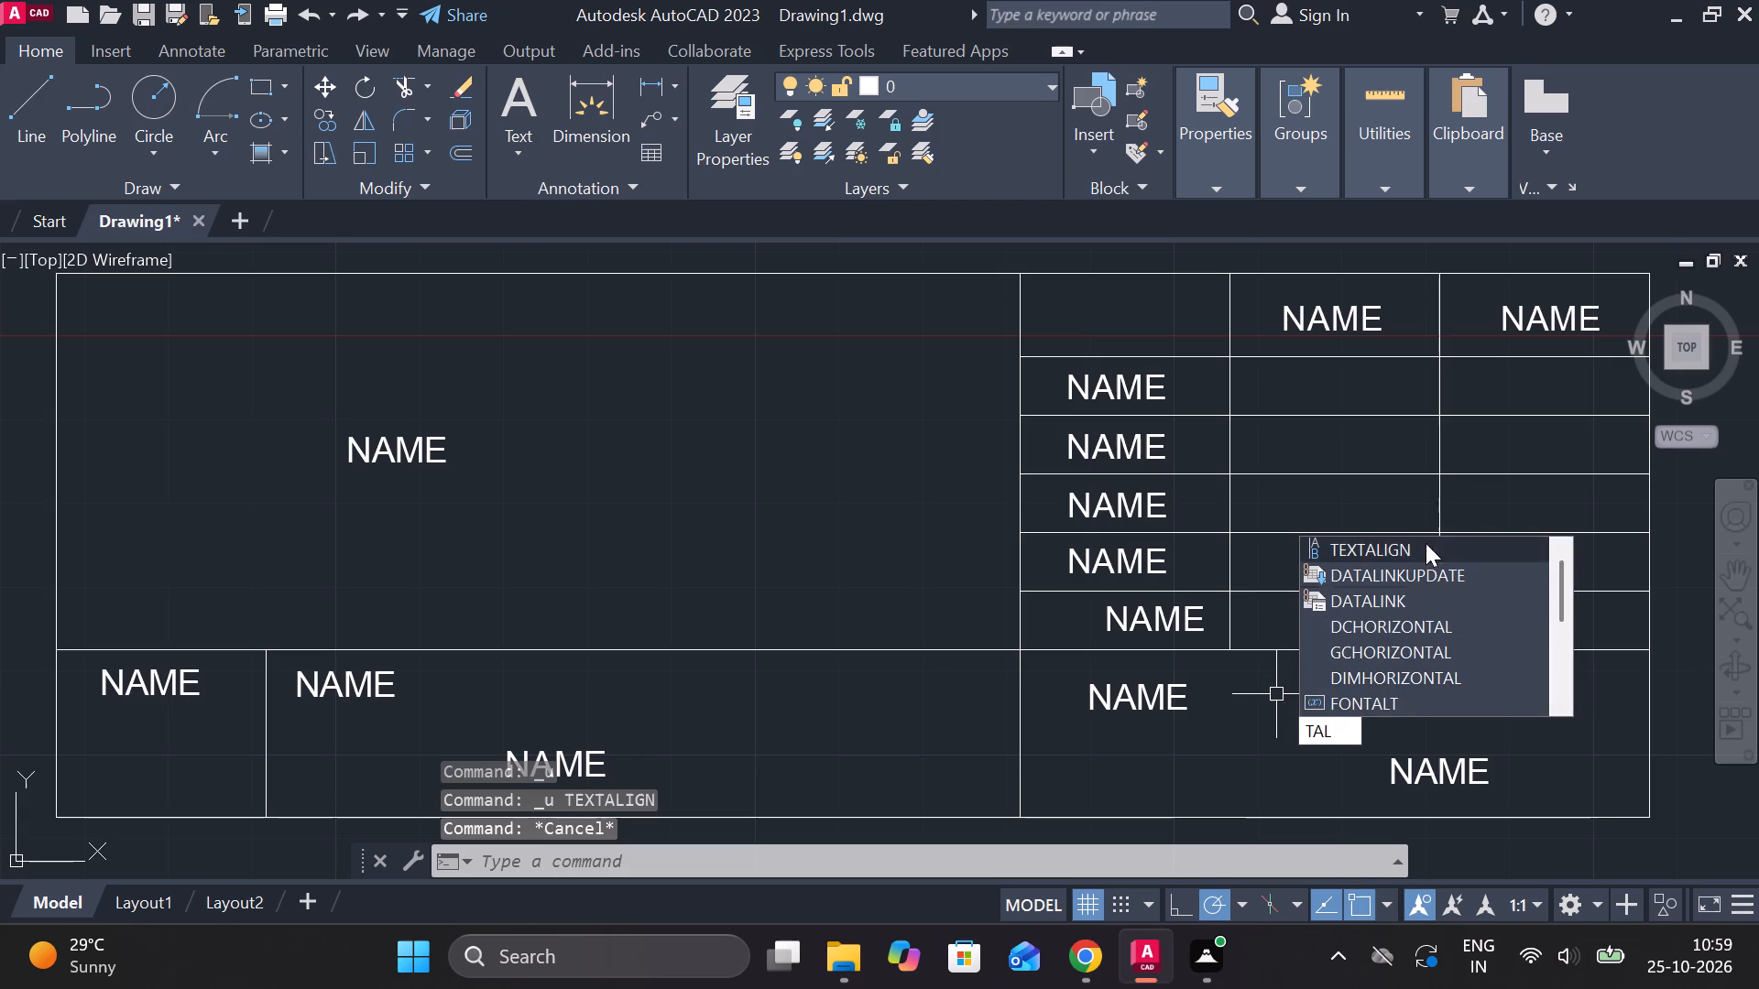
click(1390, 549)
click(1058, 373)
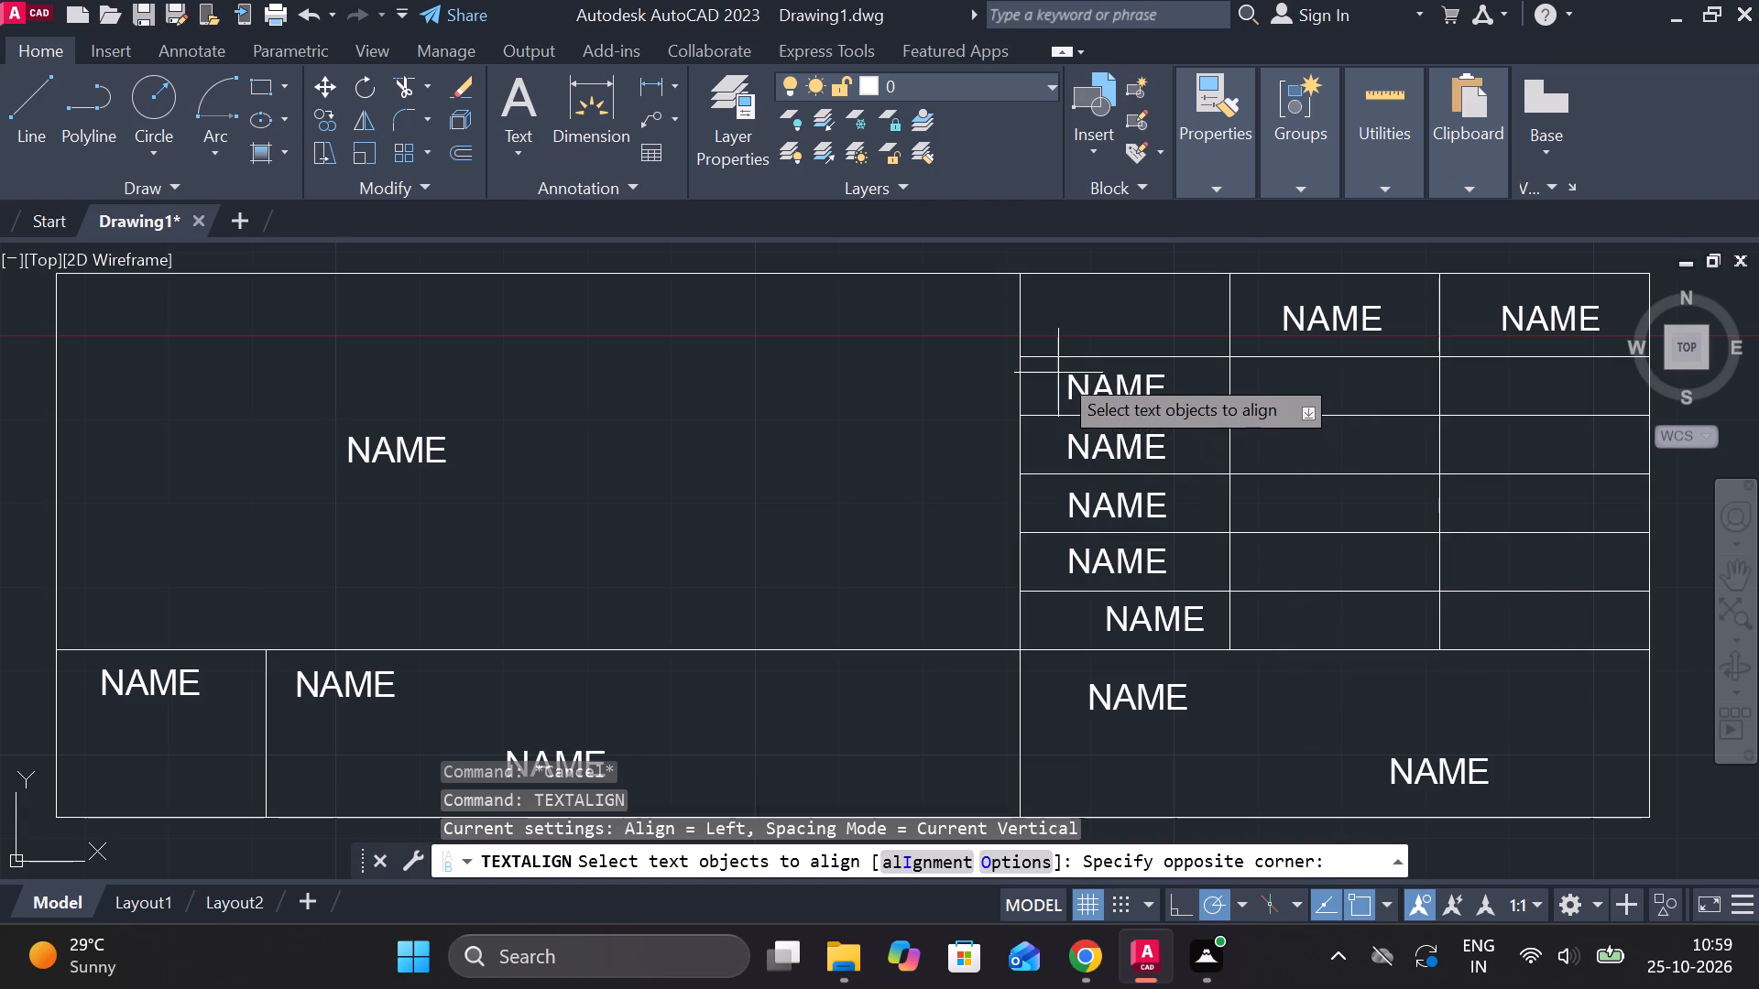
click(1204, 642)
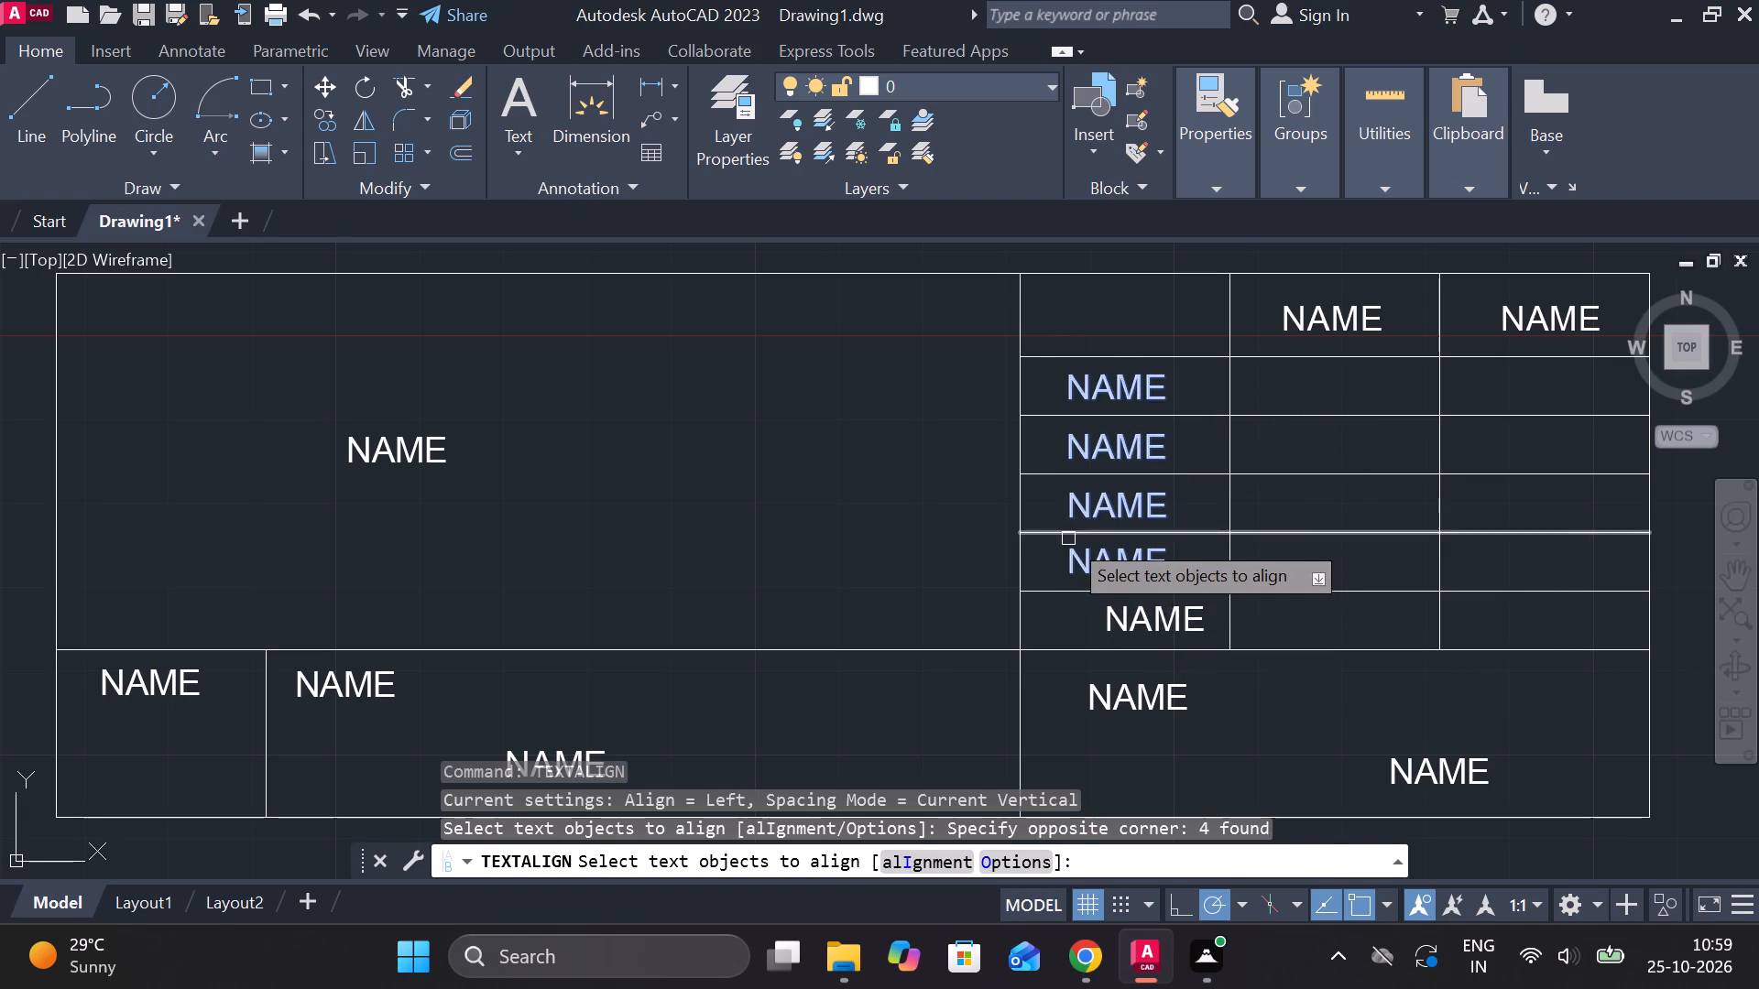
click(1159, 614)
key(Return)
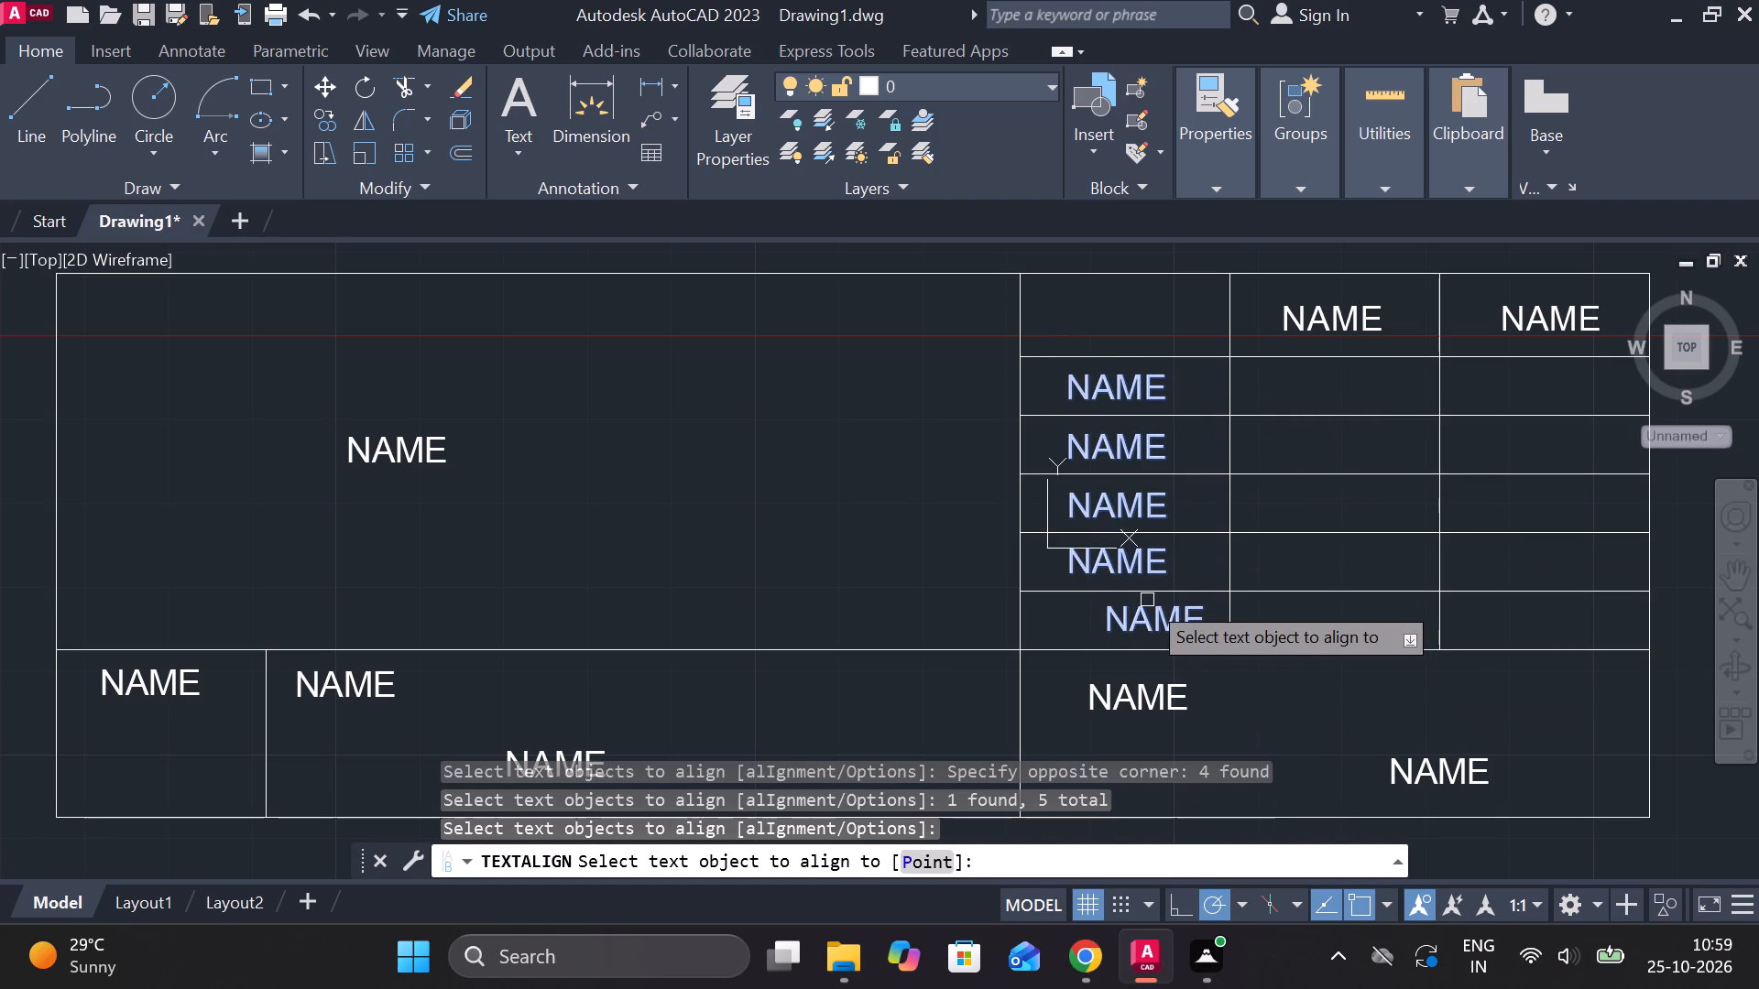
scroll(1044, 391, up, 1)
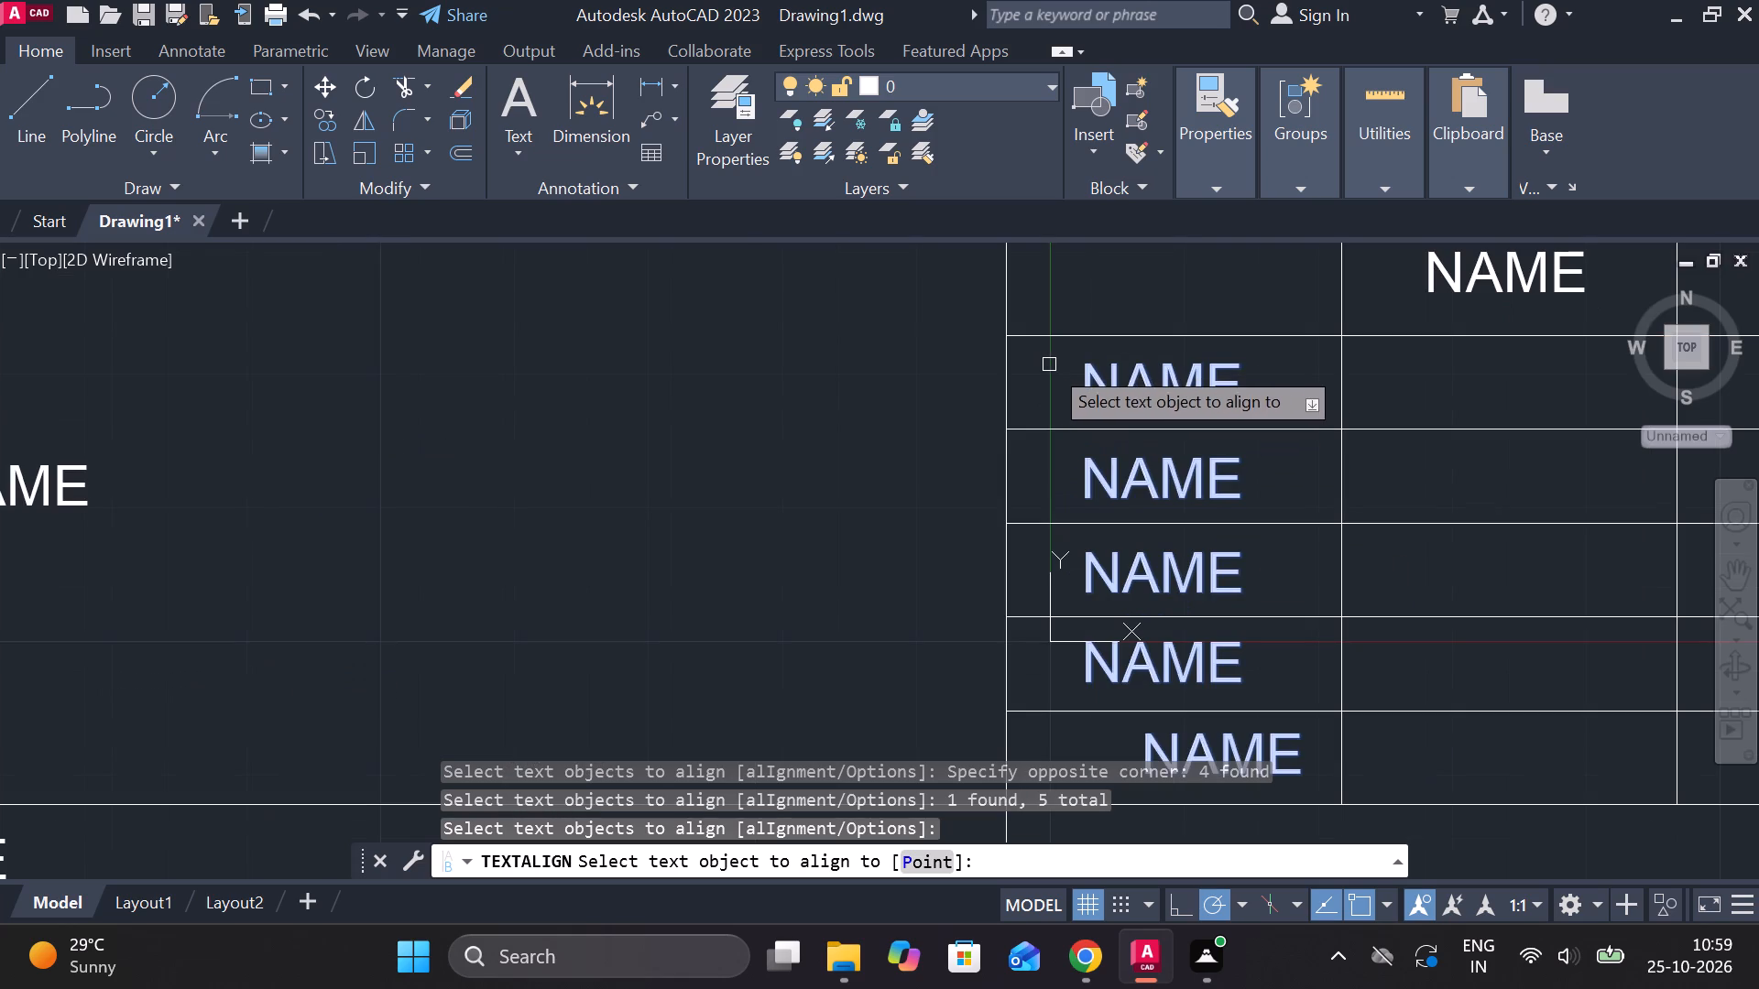
click(1049, 369)
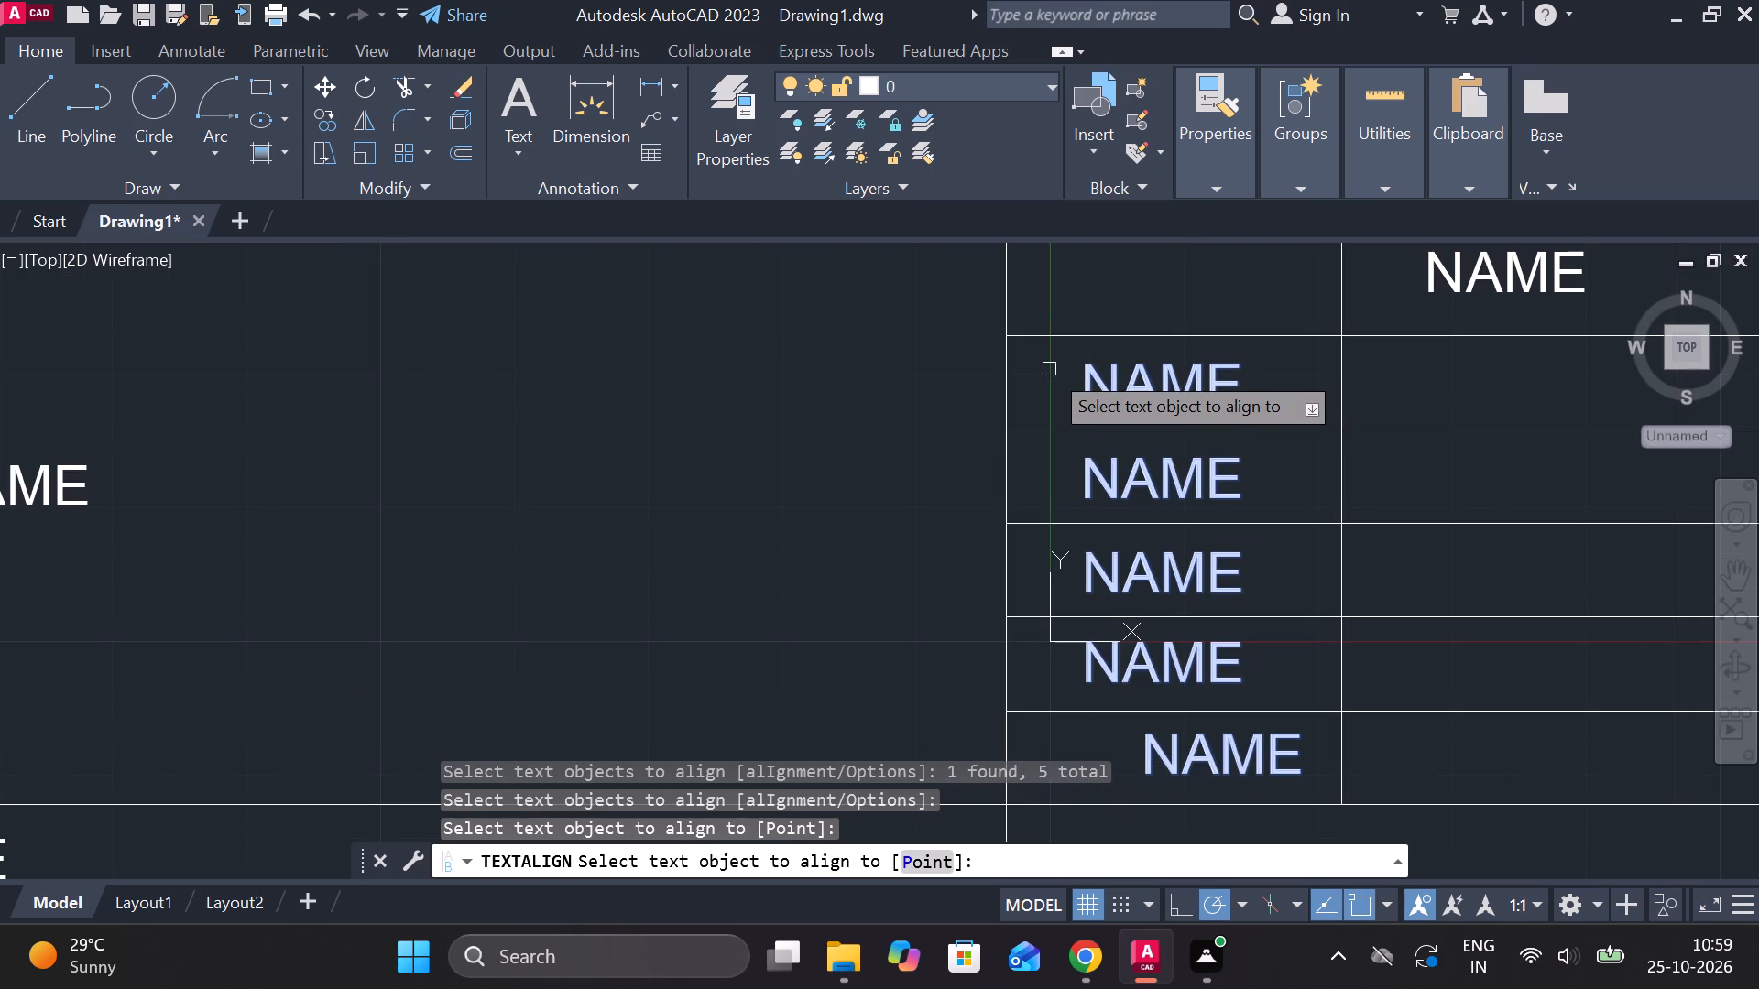
click(1088, 364)
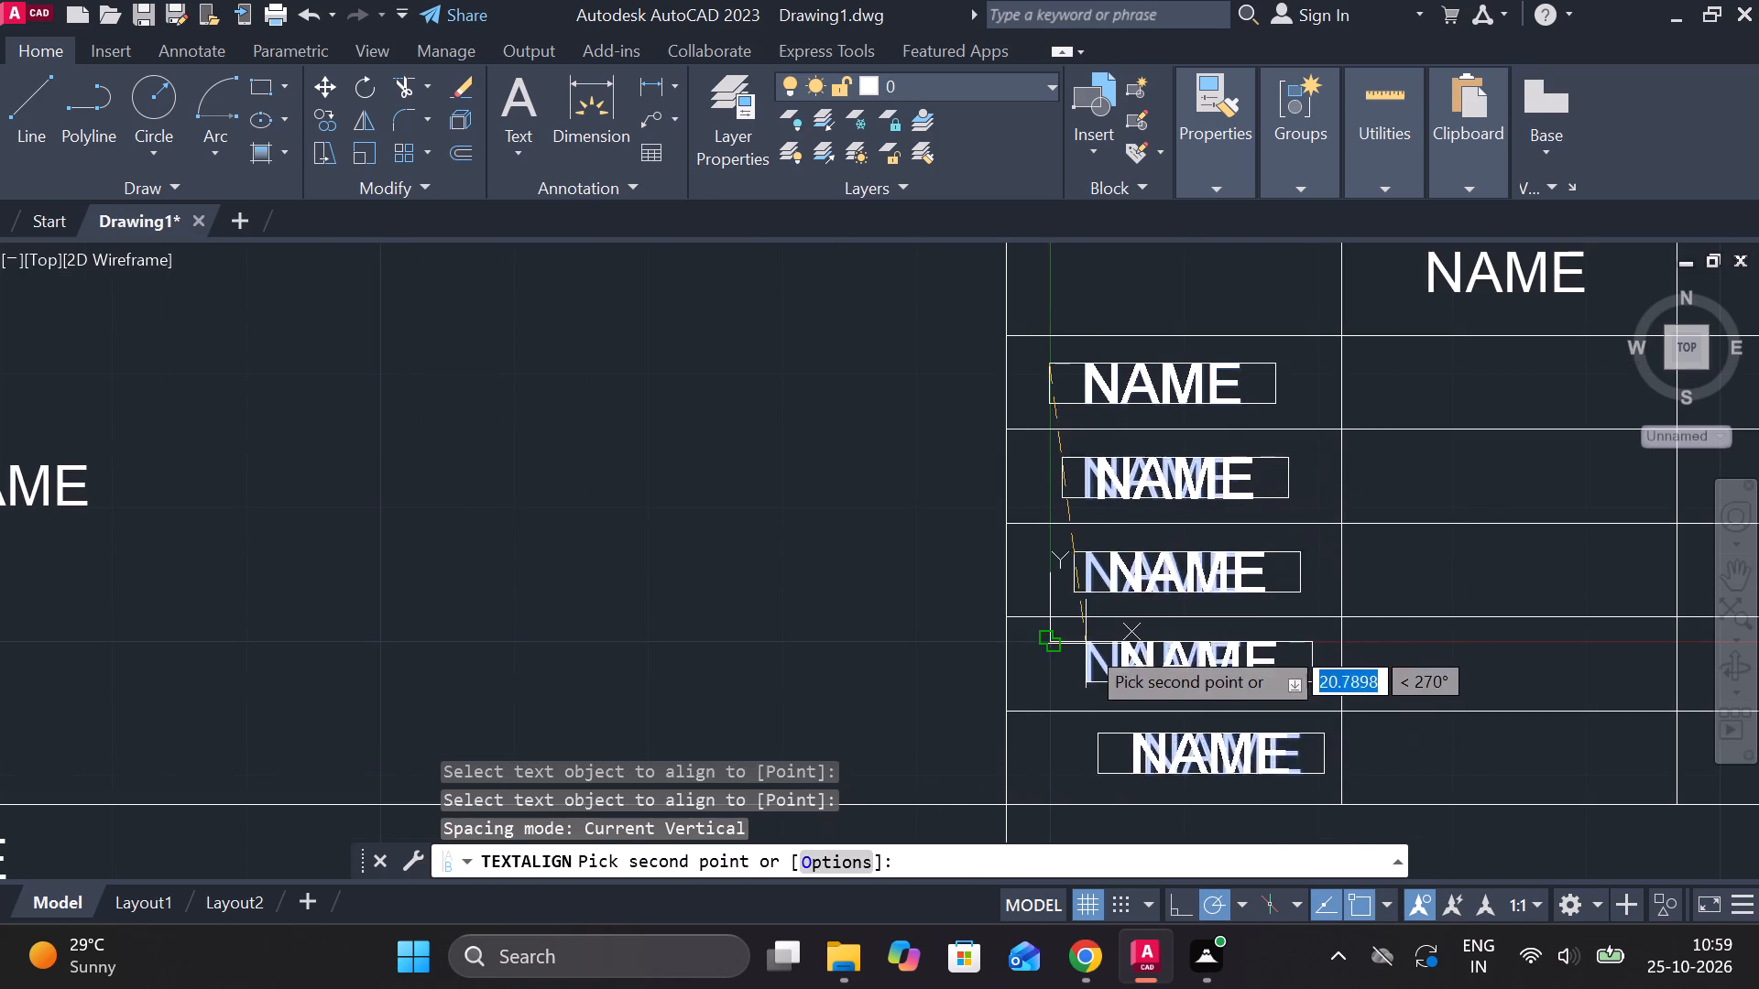
middle_drag(1099, 722, 1108, 595)
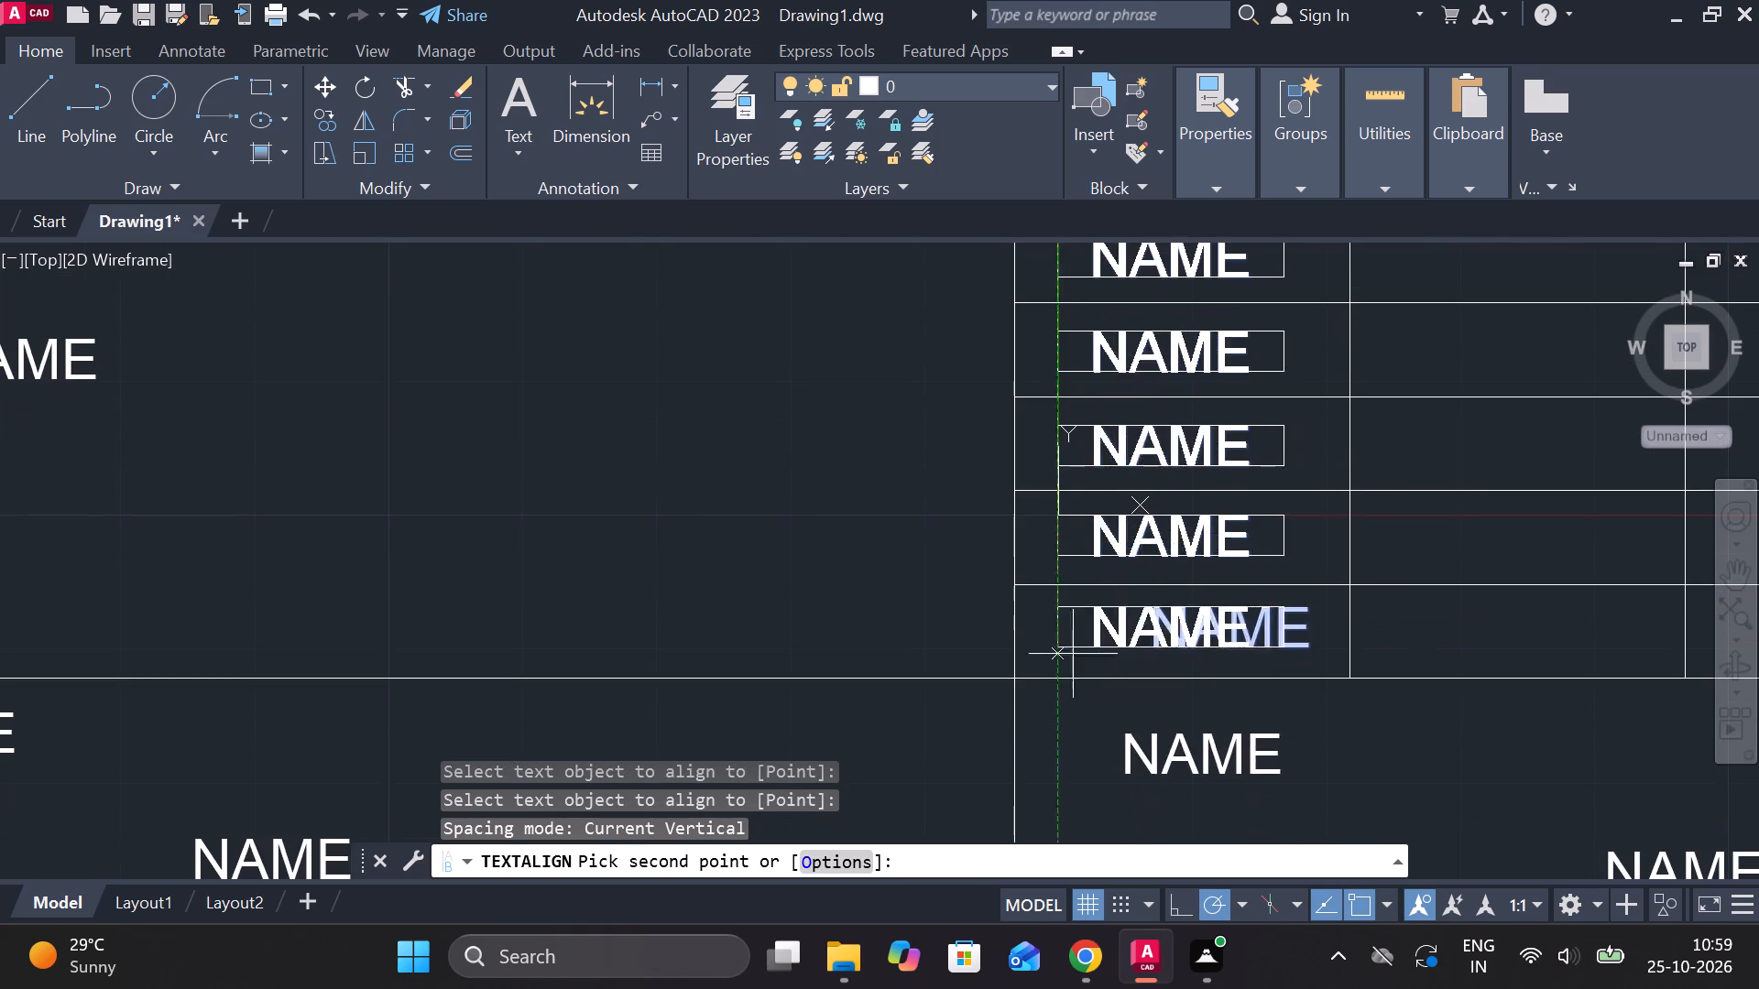
click(1076, 634)
scroll(1148, 624, down, 2)
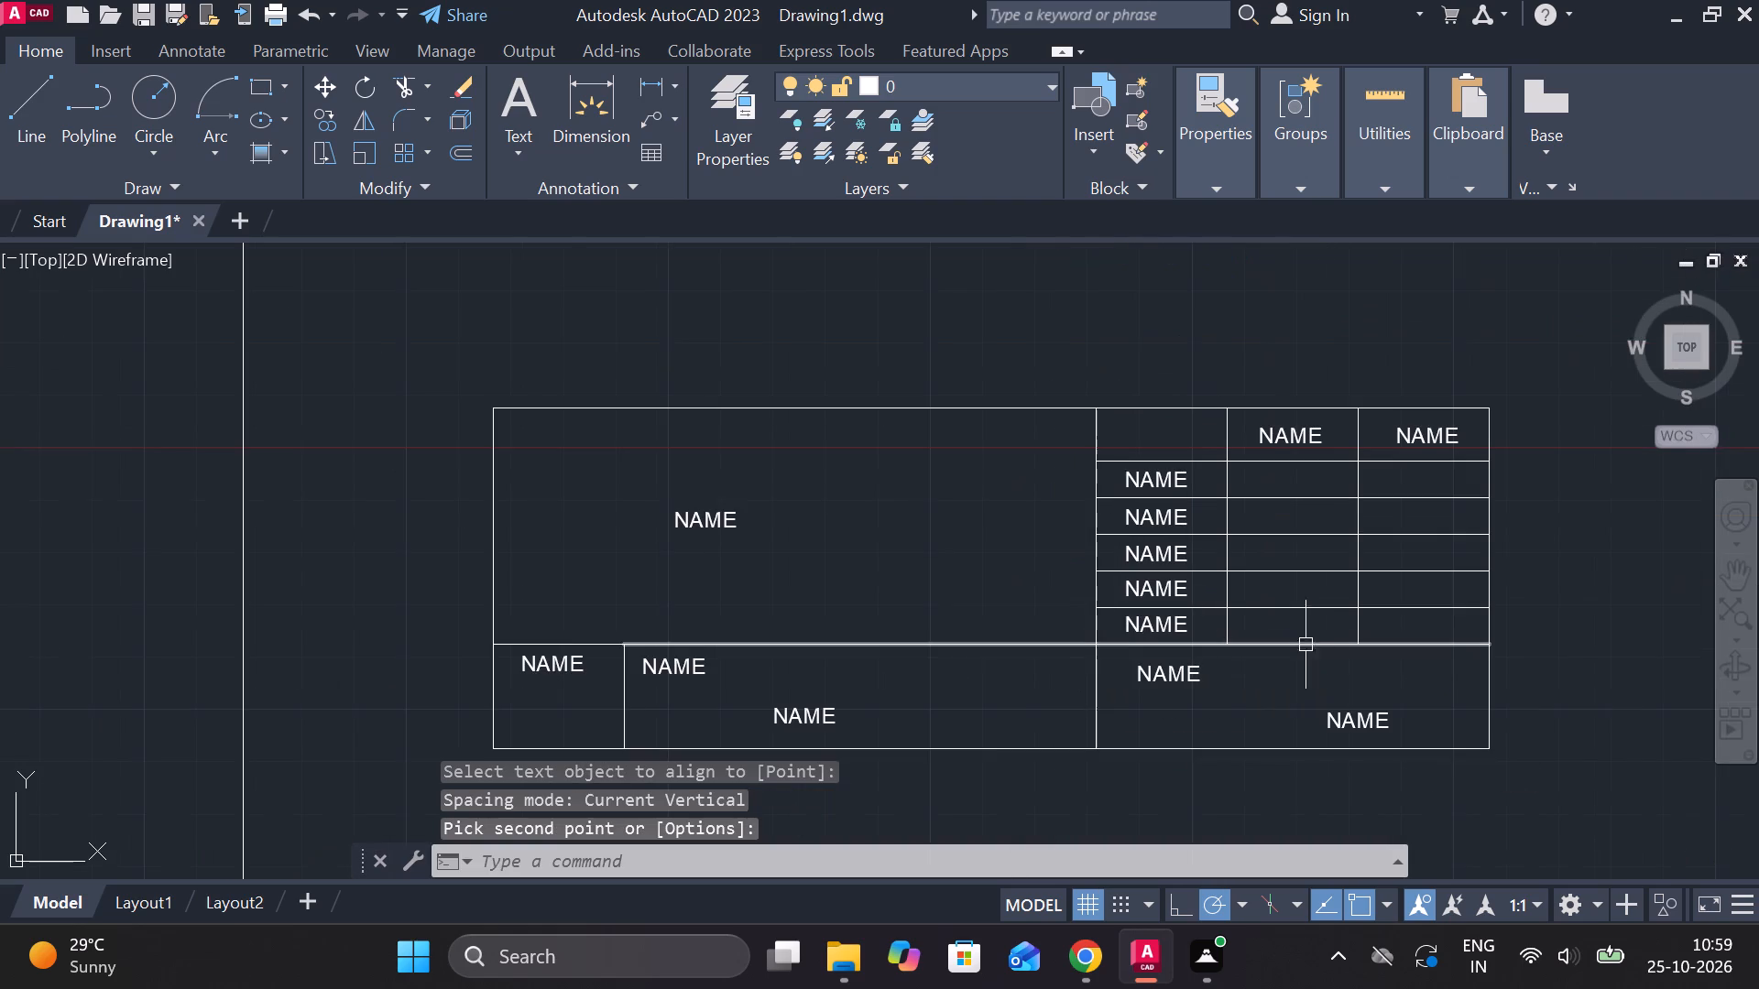
key(Escape)
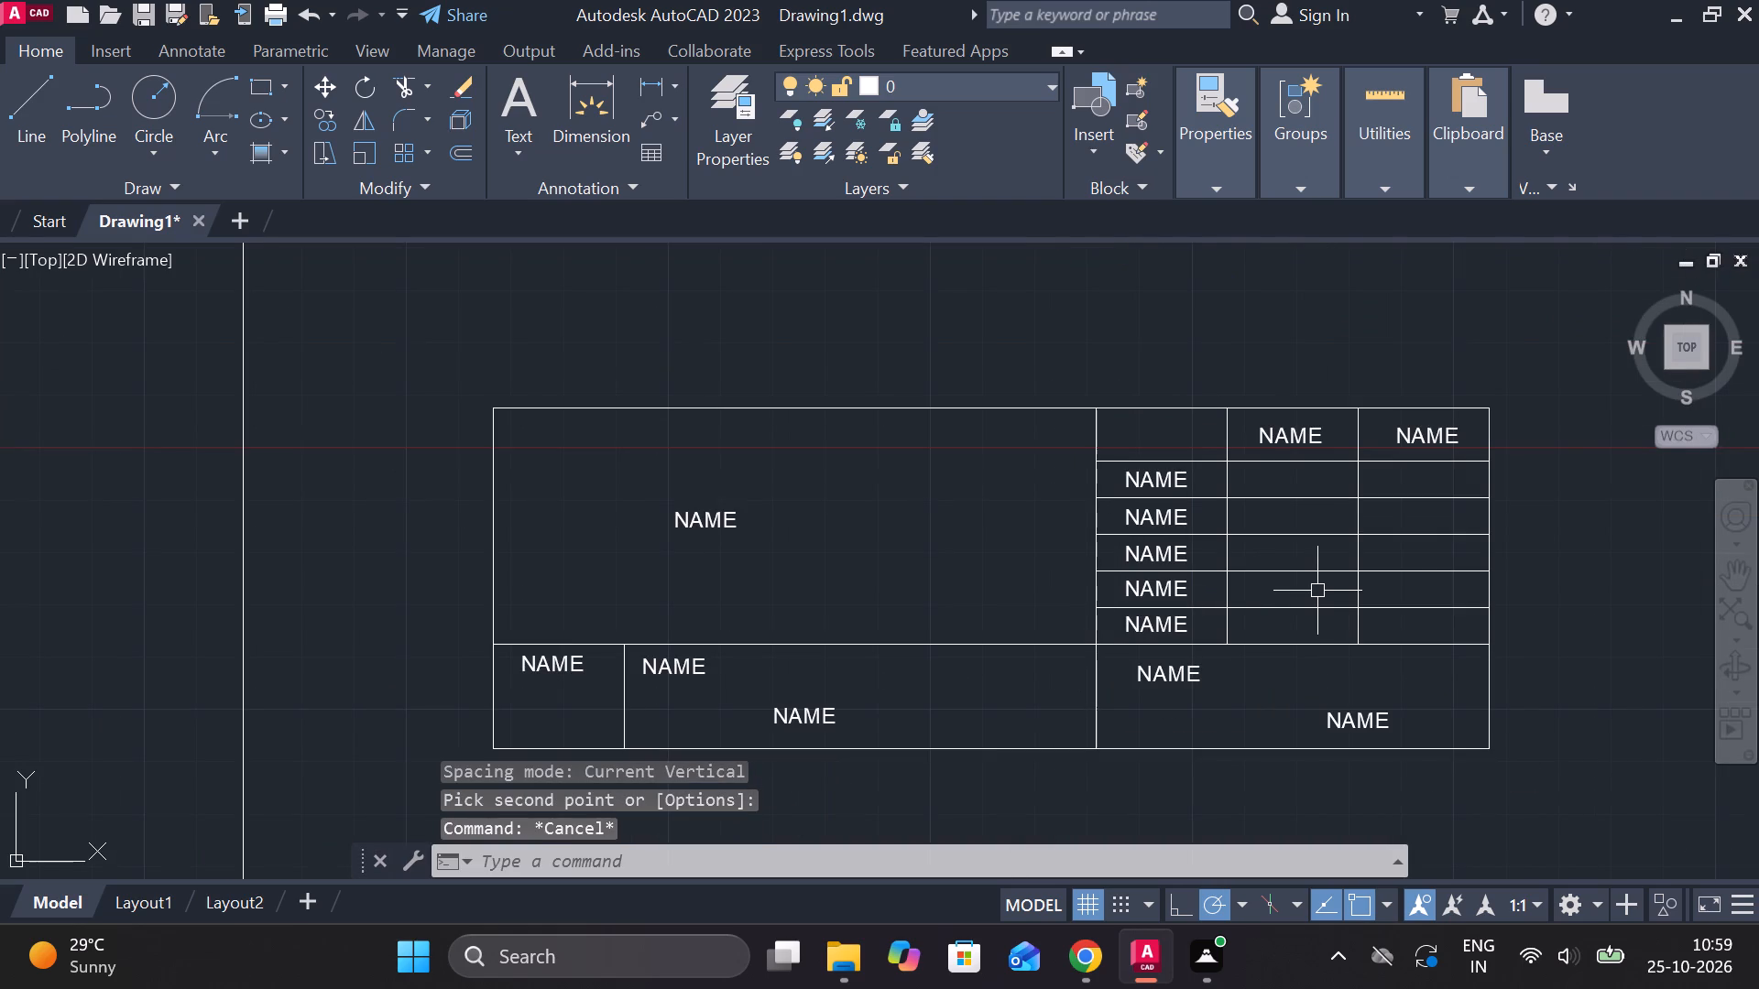
Change the top NAME label in the first narrow column, just below the header row, to DESIGNED.
scroll(1185, 518, up, 1)
double_click(1168, 450)
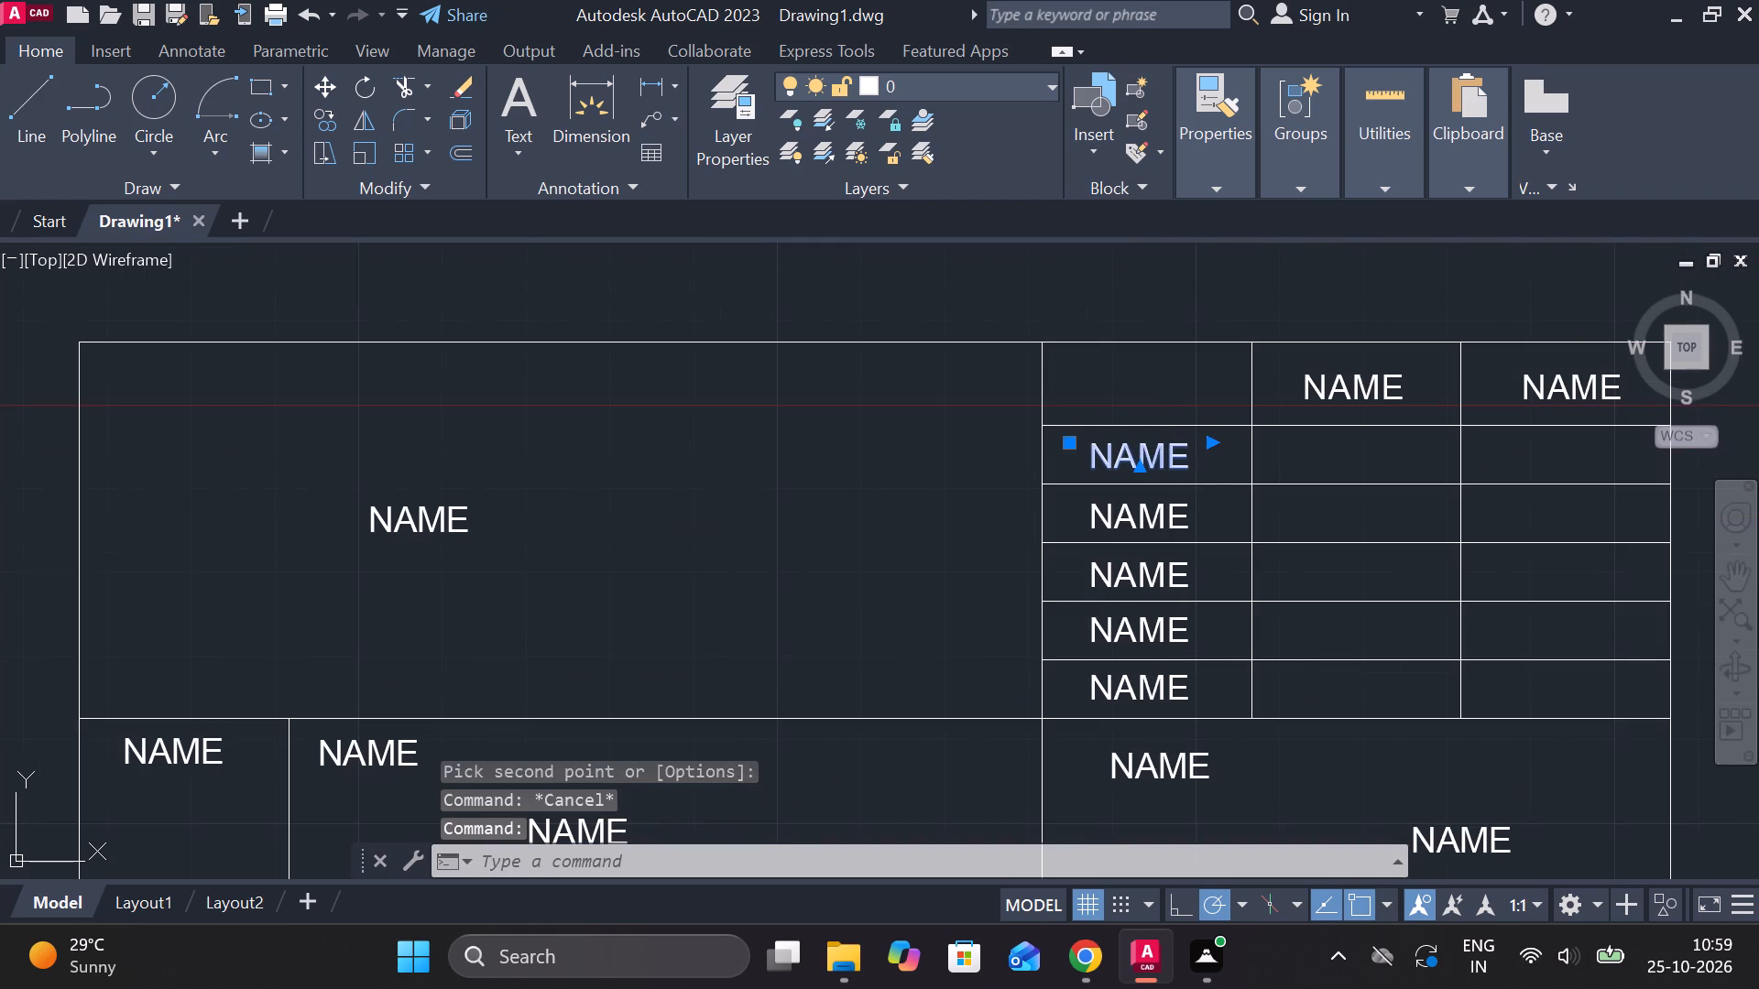
click(1190, 455)
key(BackSpace)
key(BackSpace)
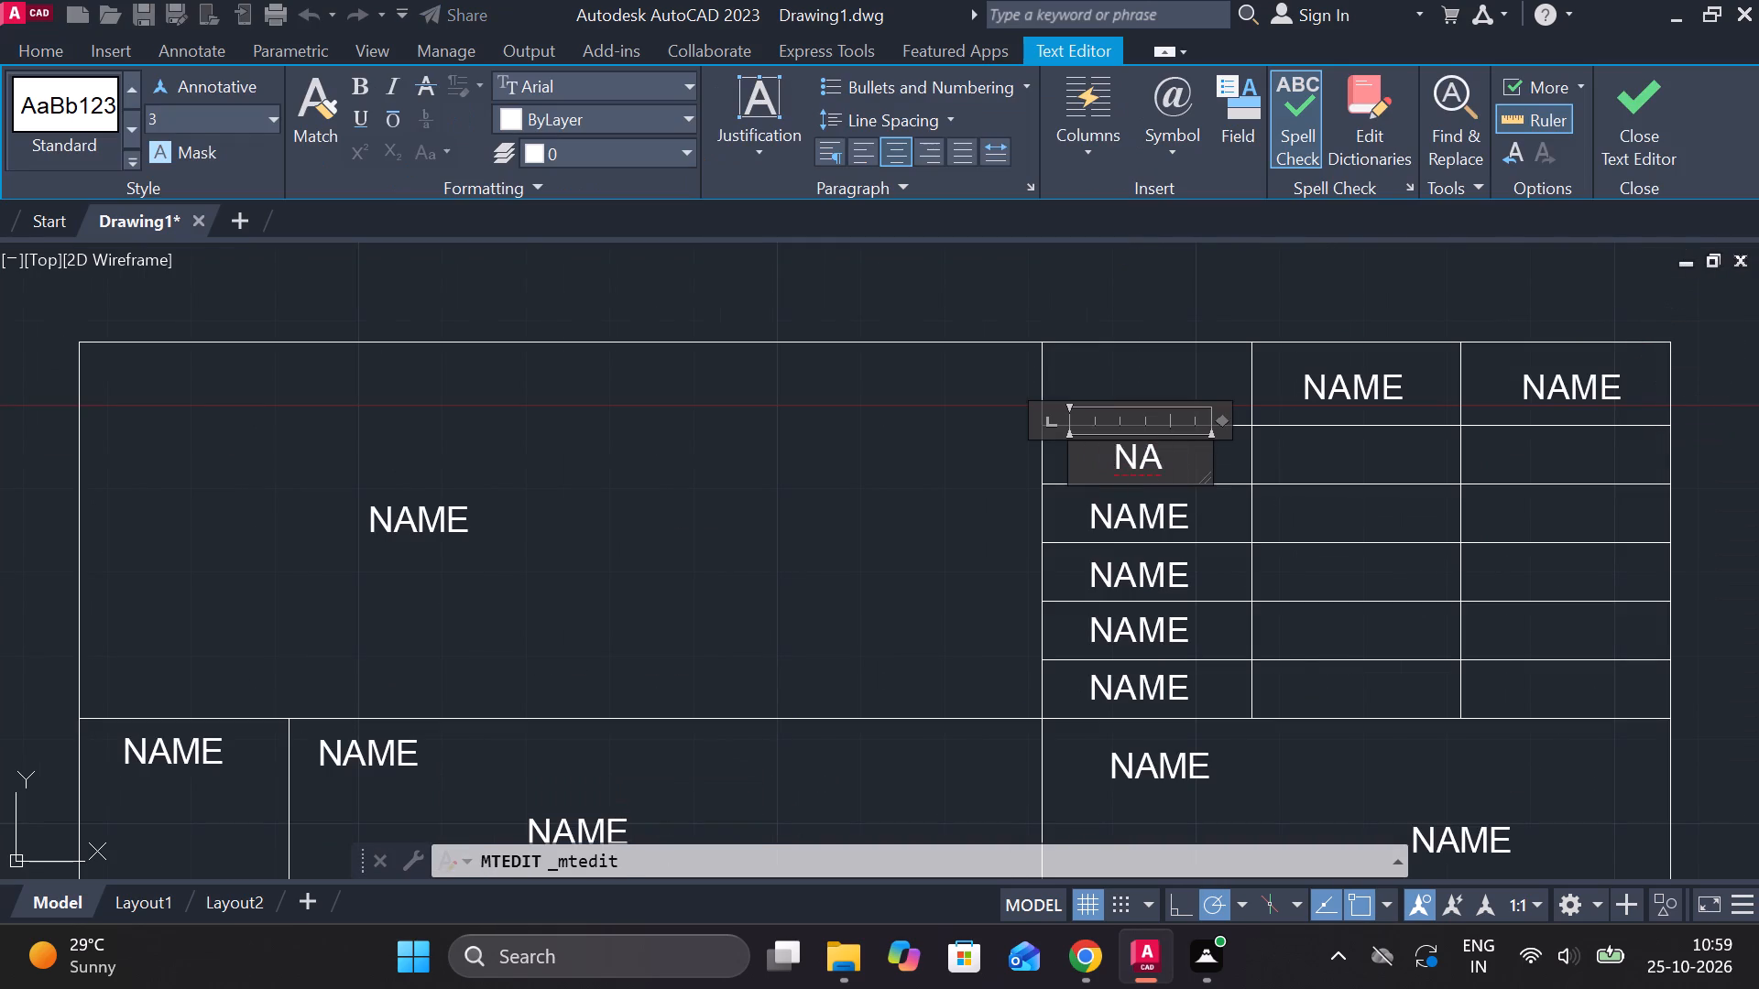
key(BackSpace)
key(BackSpace)
text(DESI)
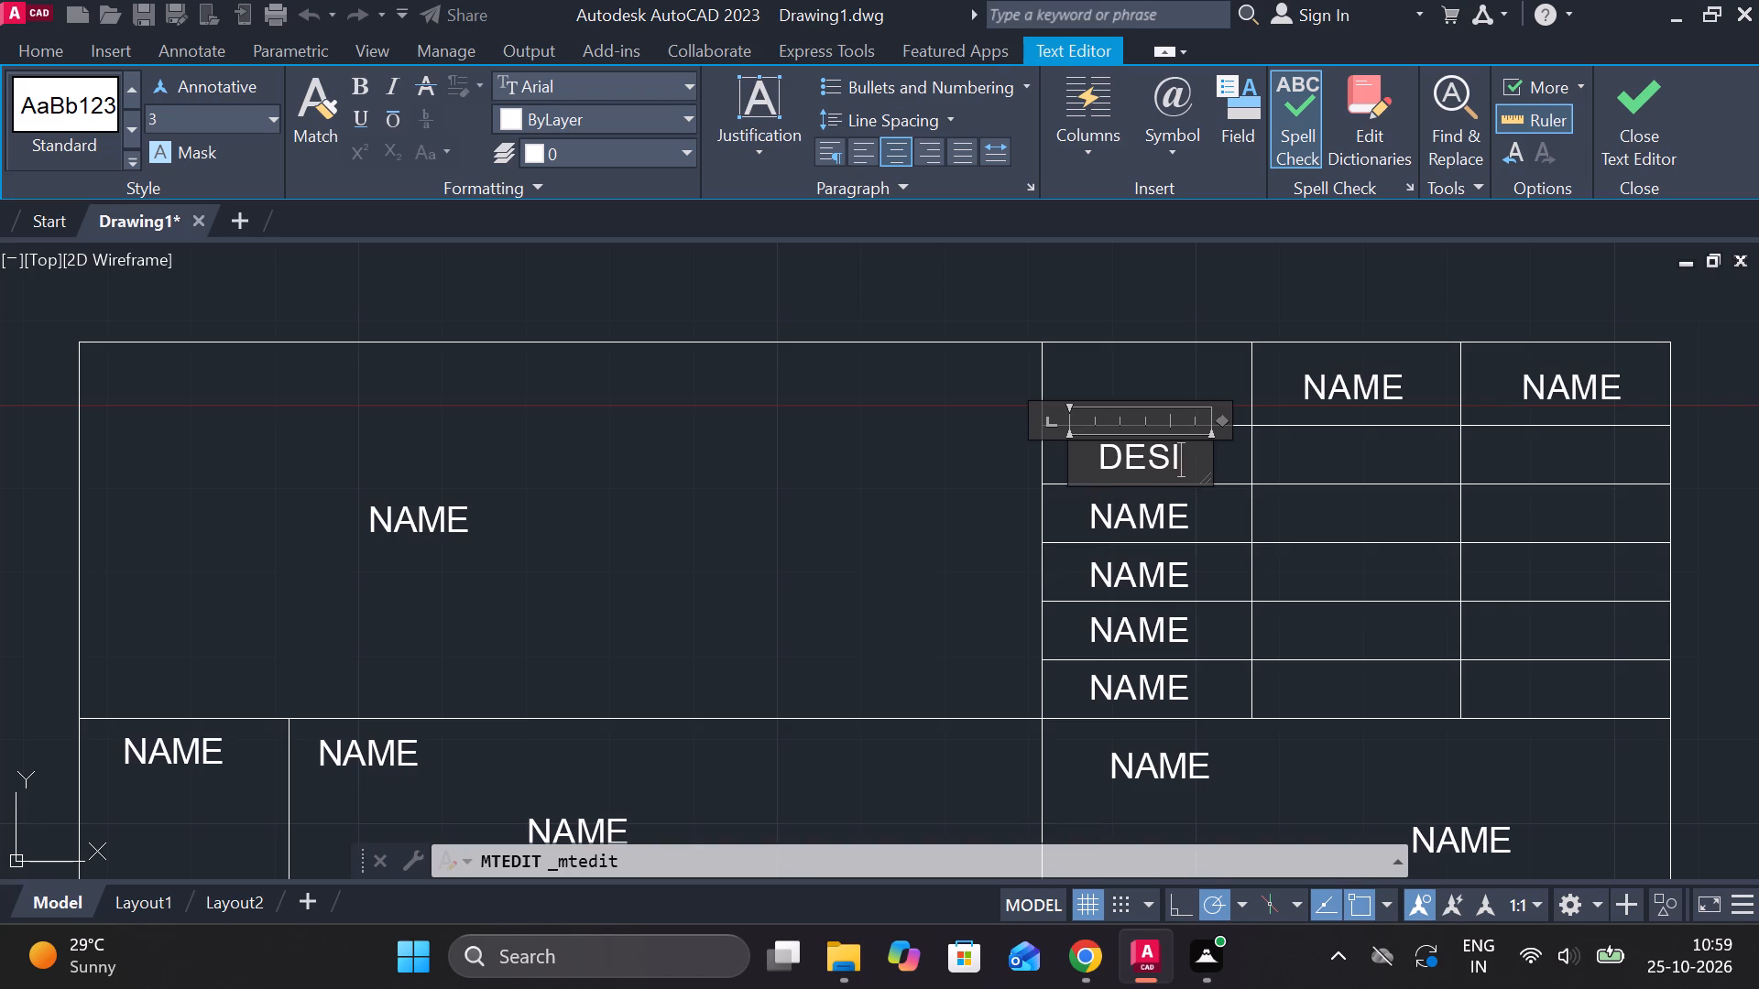
text(GNED)
click(1175, 522)
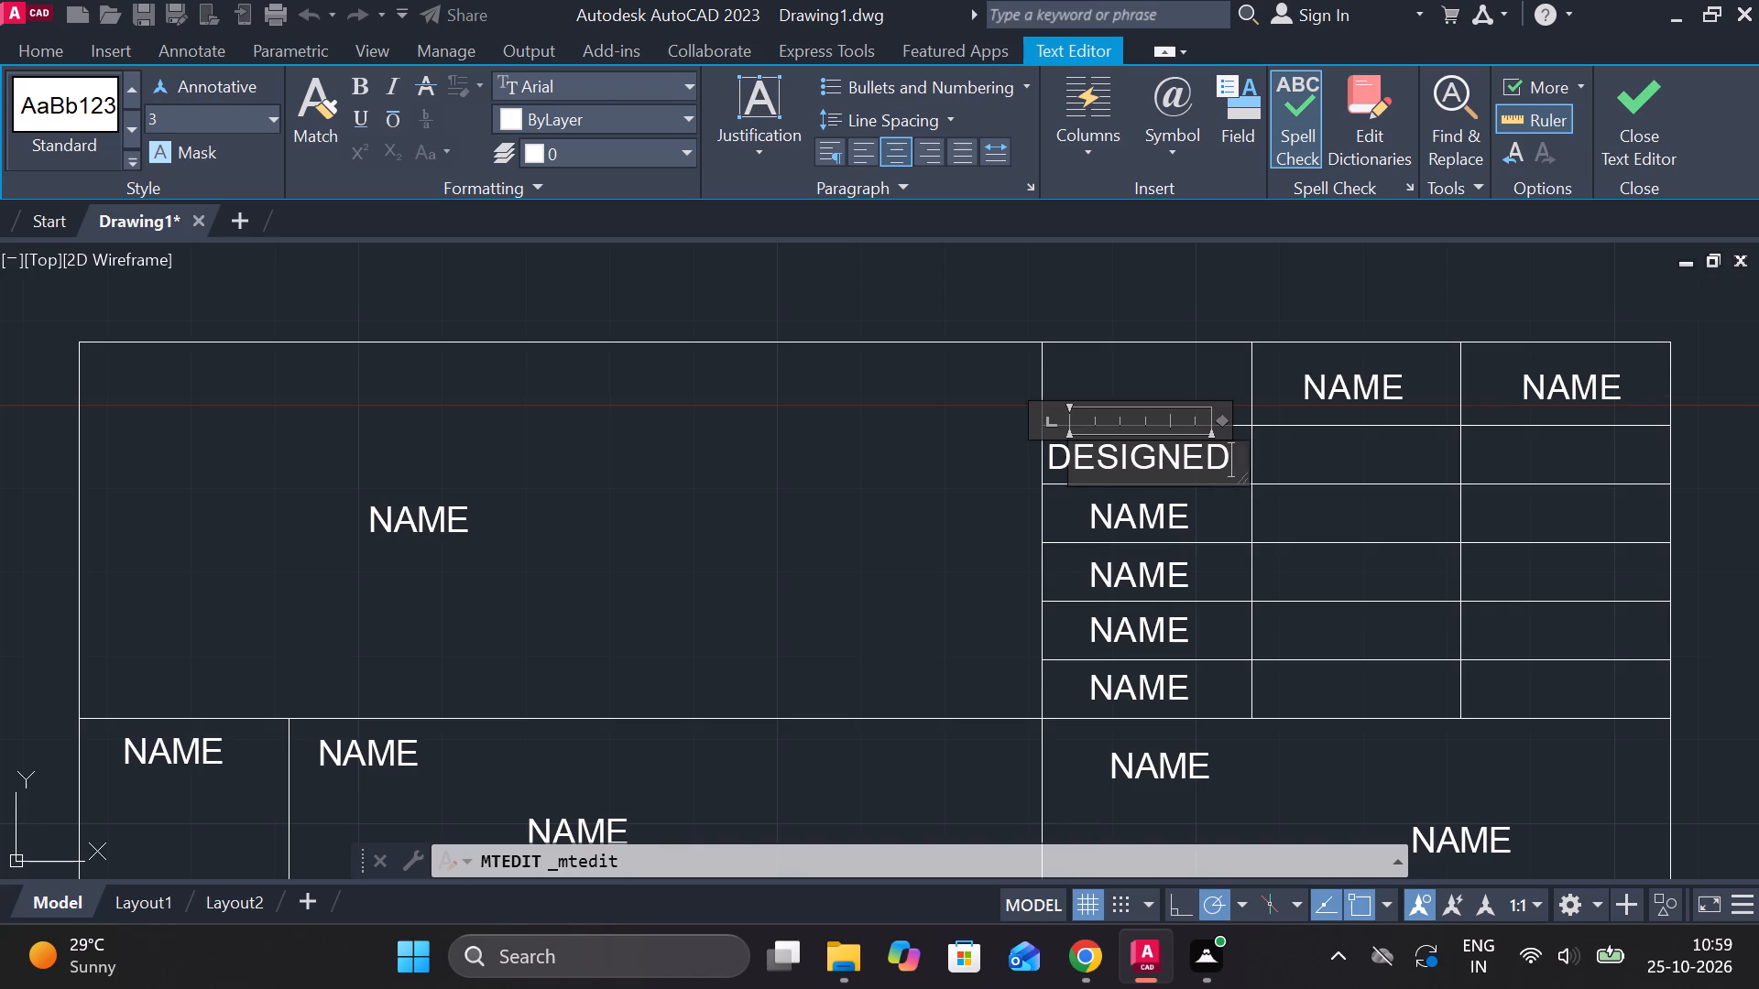
Shift the DESIGNED label slightly right so it sits centred in its title block cell.
click(1133, 452)
scroll(1133, 452, up, 2)
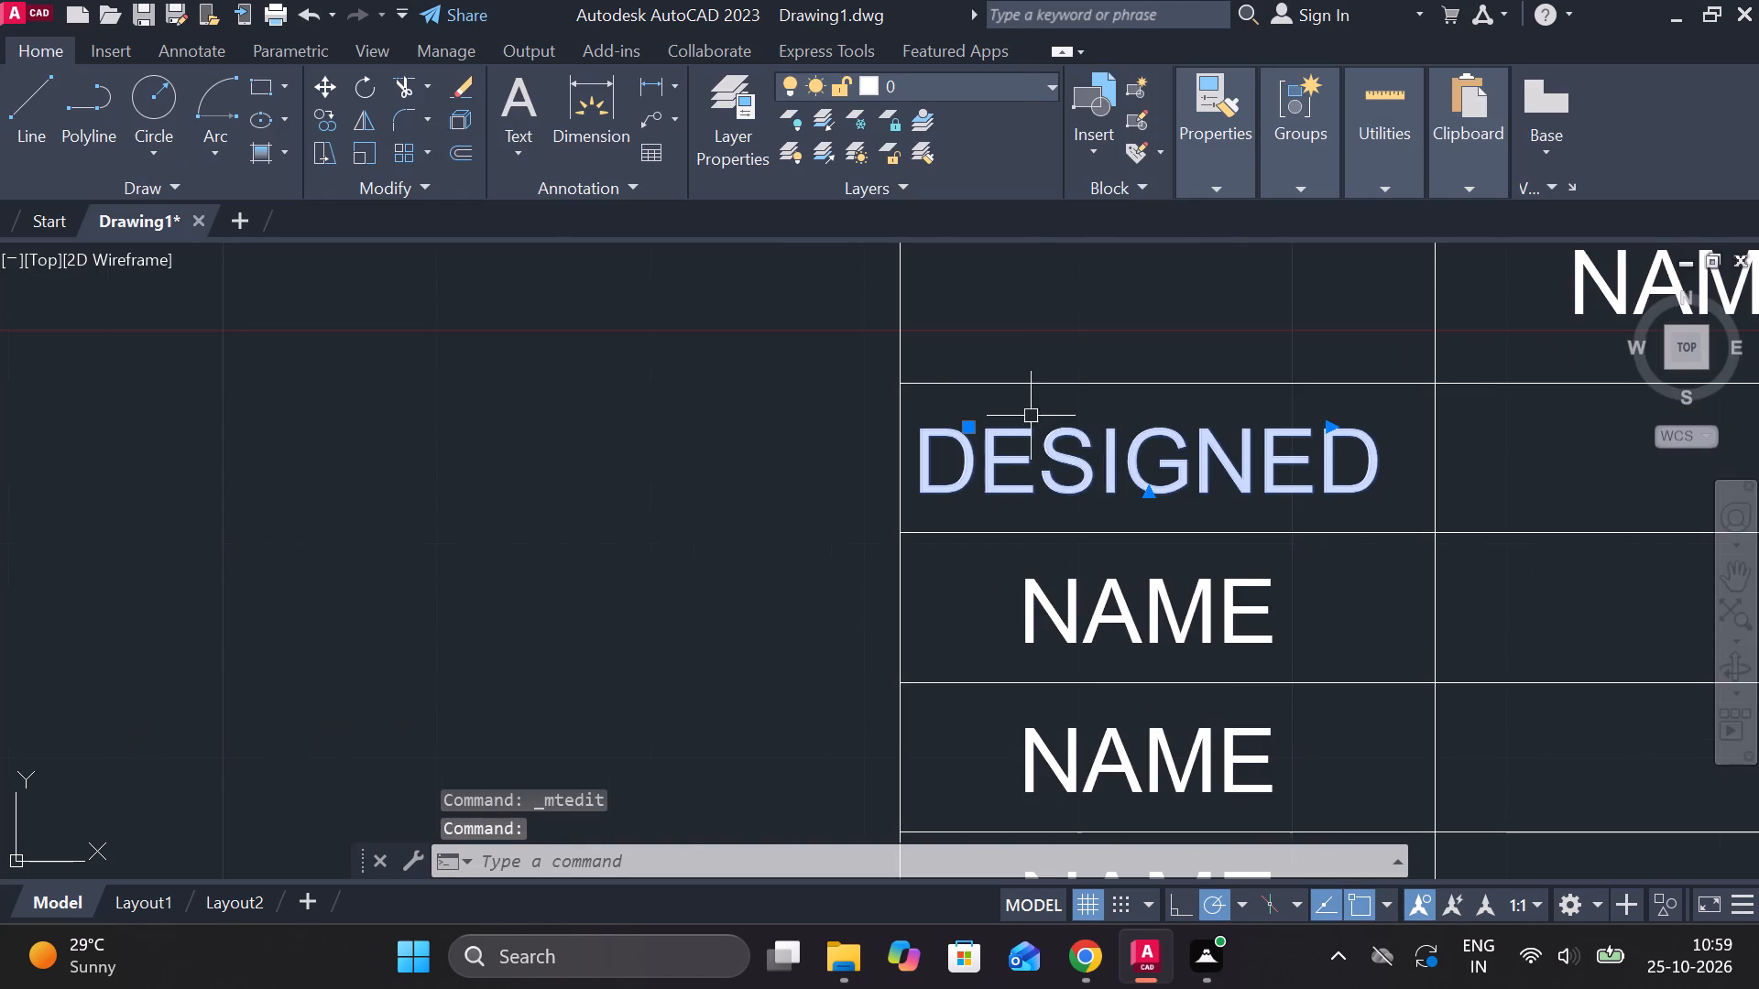
click(967, 426)
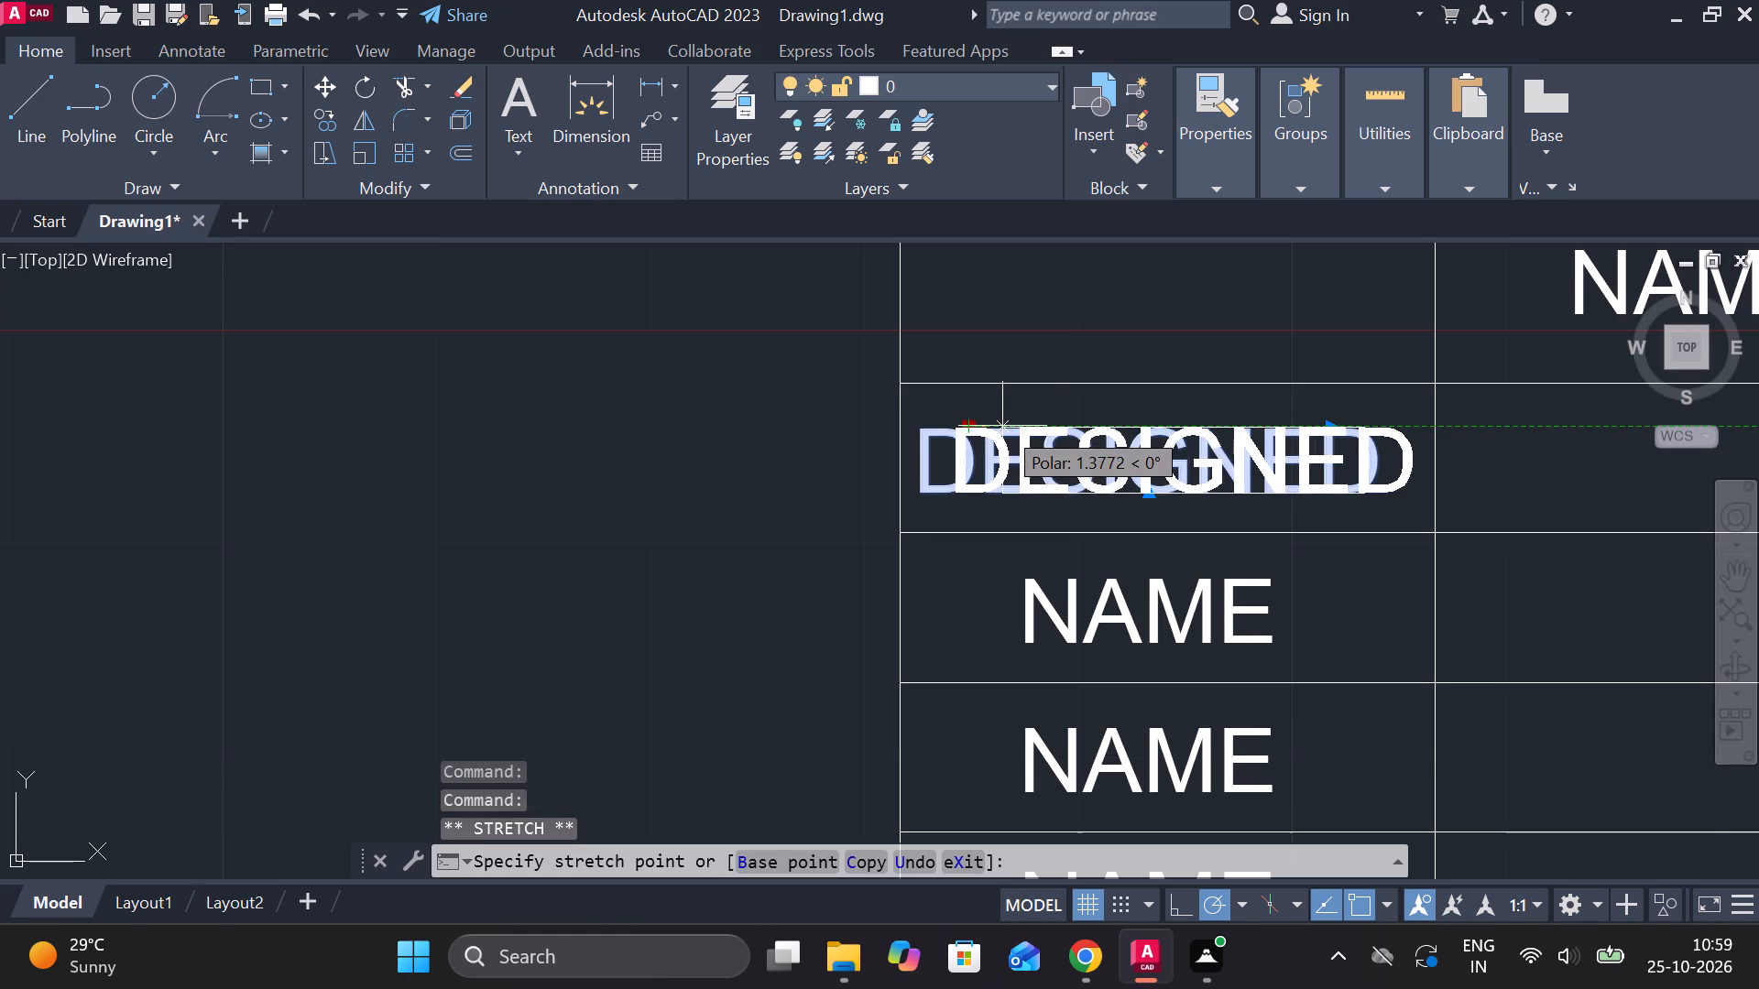
click(995, 426)
Change the NAME label directly below DESIGNED to DRAWN.
double_click(1055, 599)
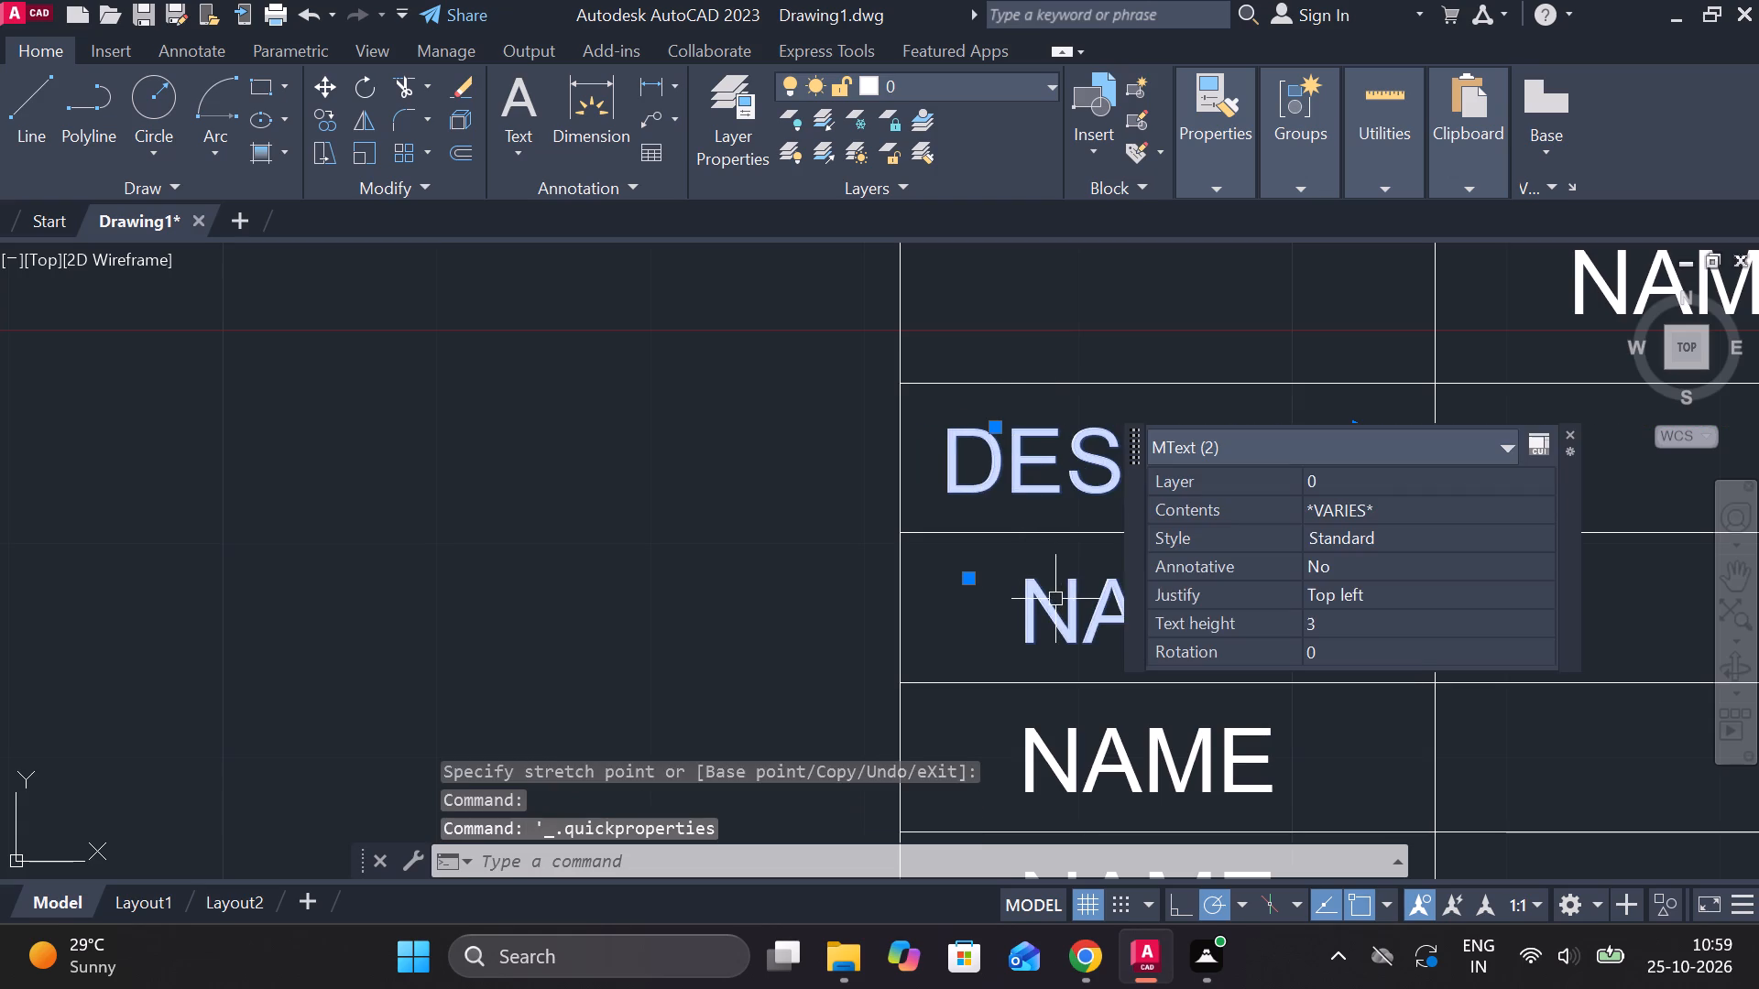
key(Escape)
double_click(1222, 618)
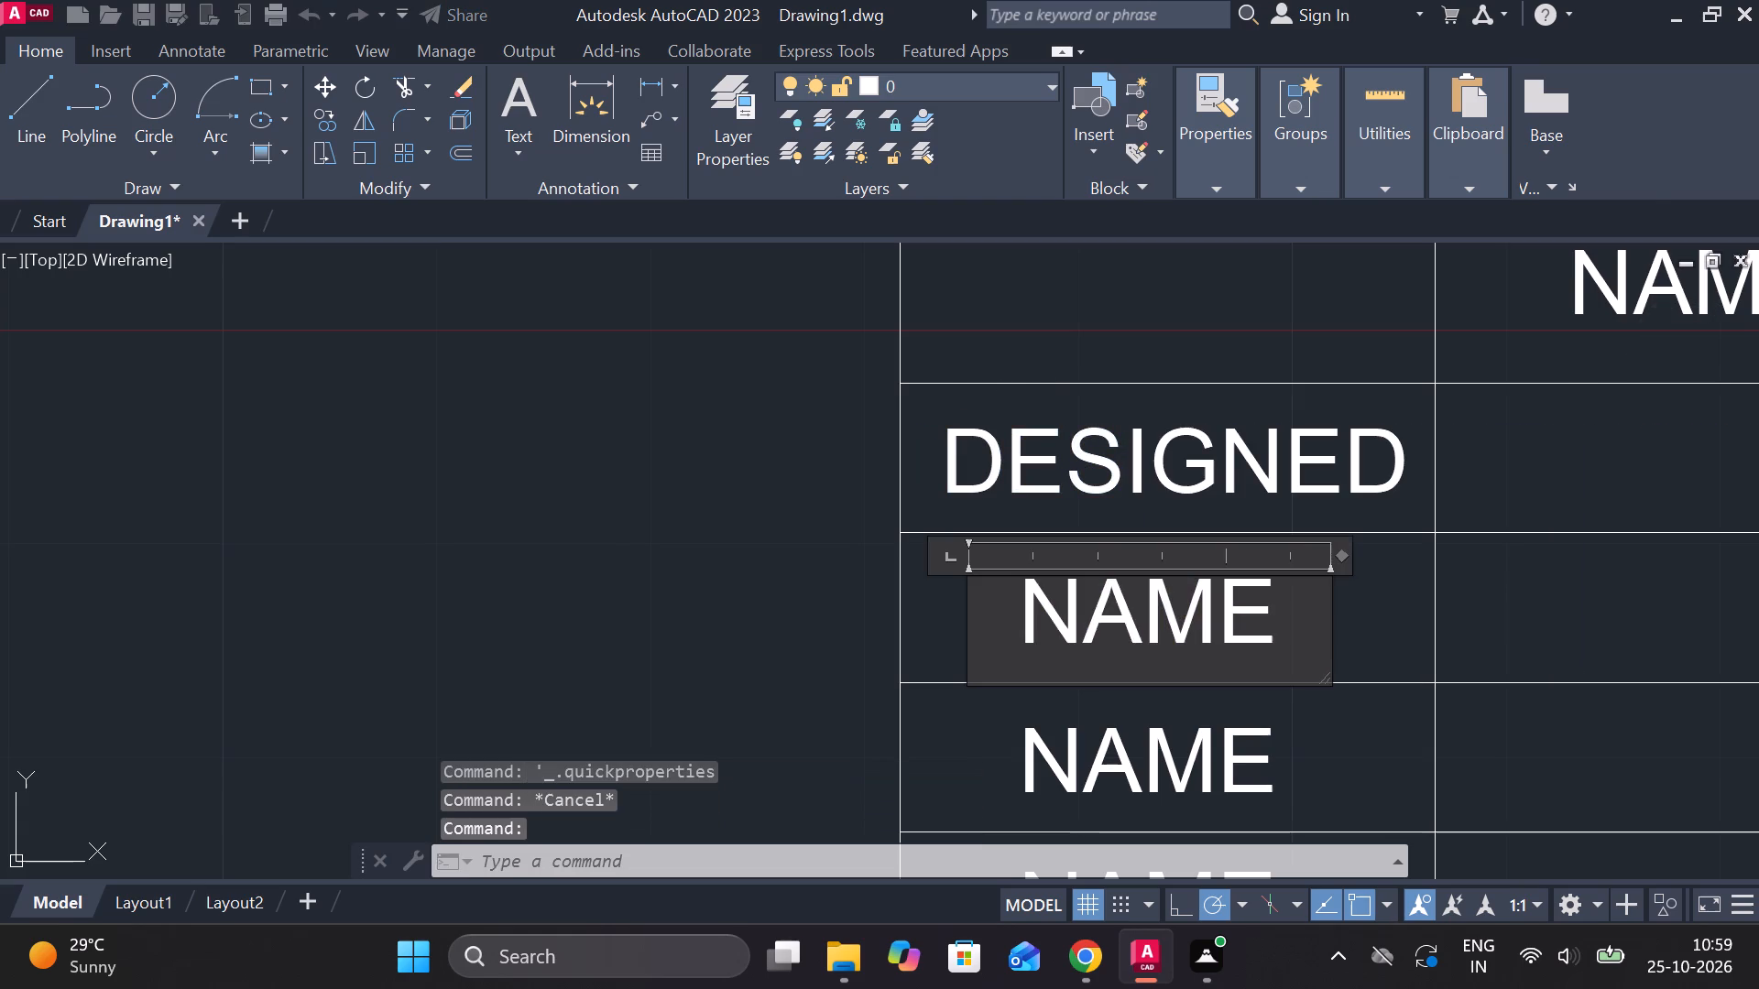
drag(1283, 614, 1011, 589)
text(DRAWN)
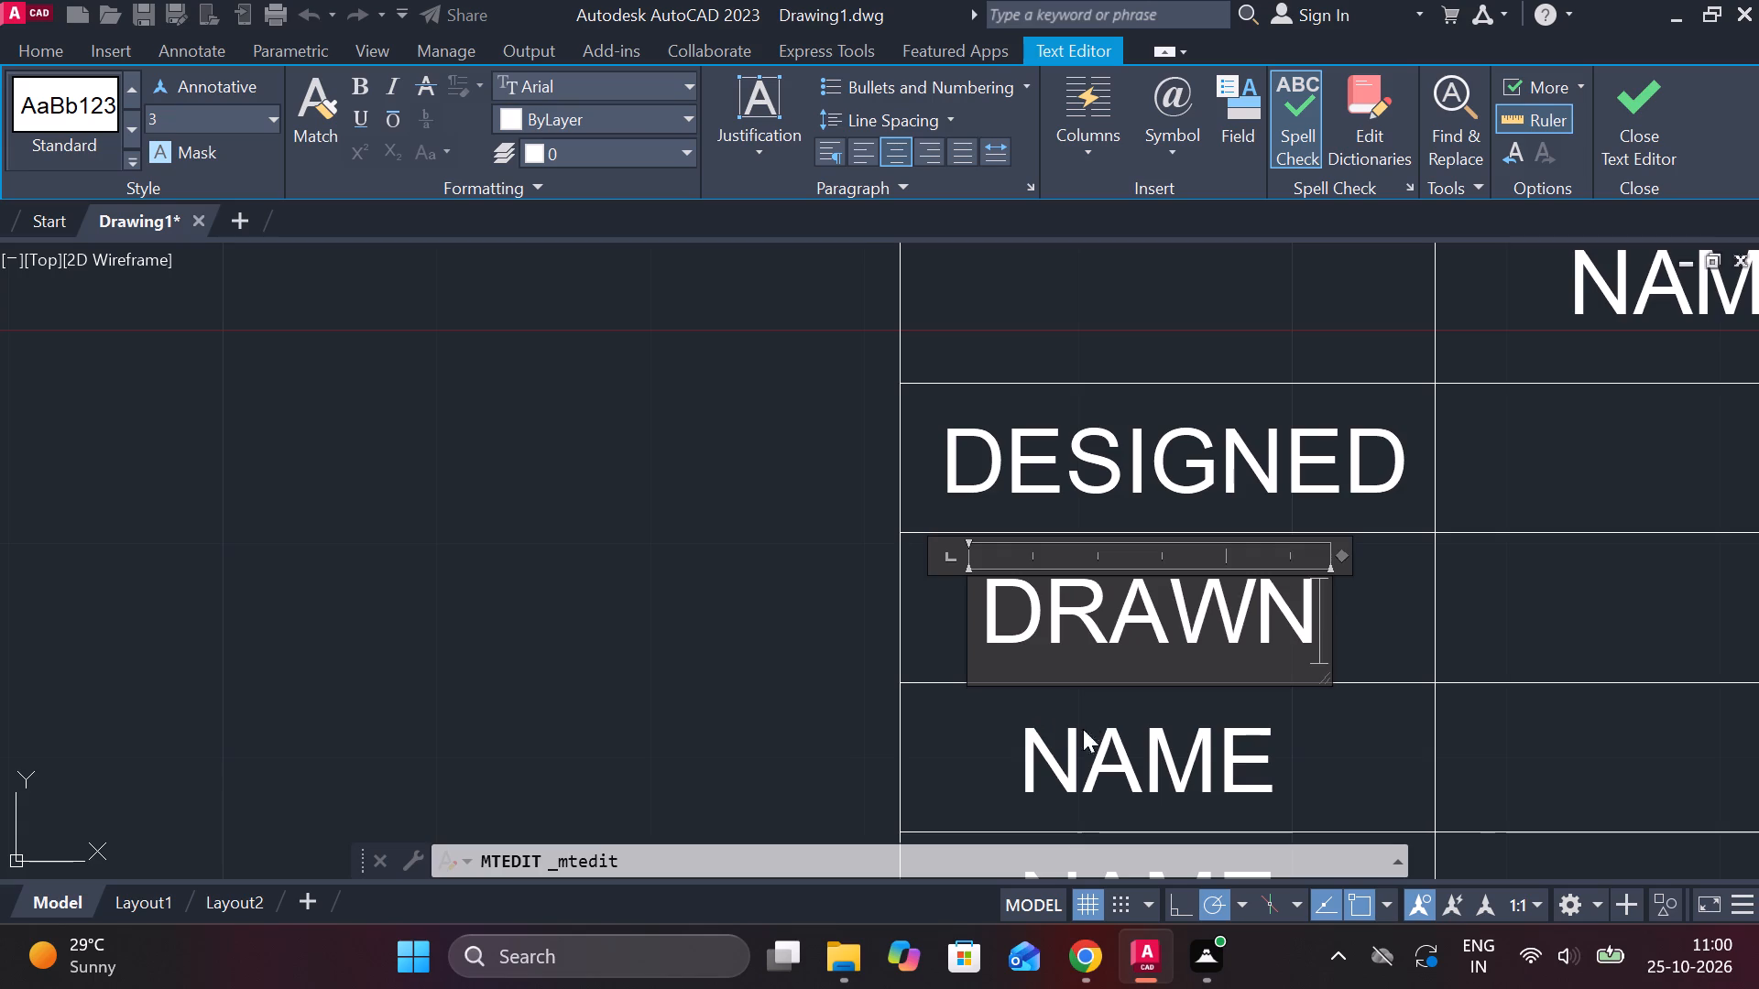
click(1110, 731)
Change the NAME label directly below DRAWN to CHECKED.
middle_drag(1146, 770, 1120, 701)
double_click(1175, 732)
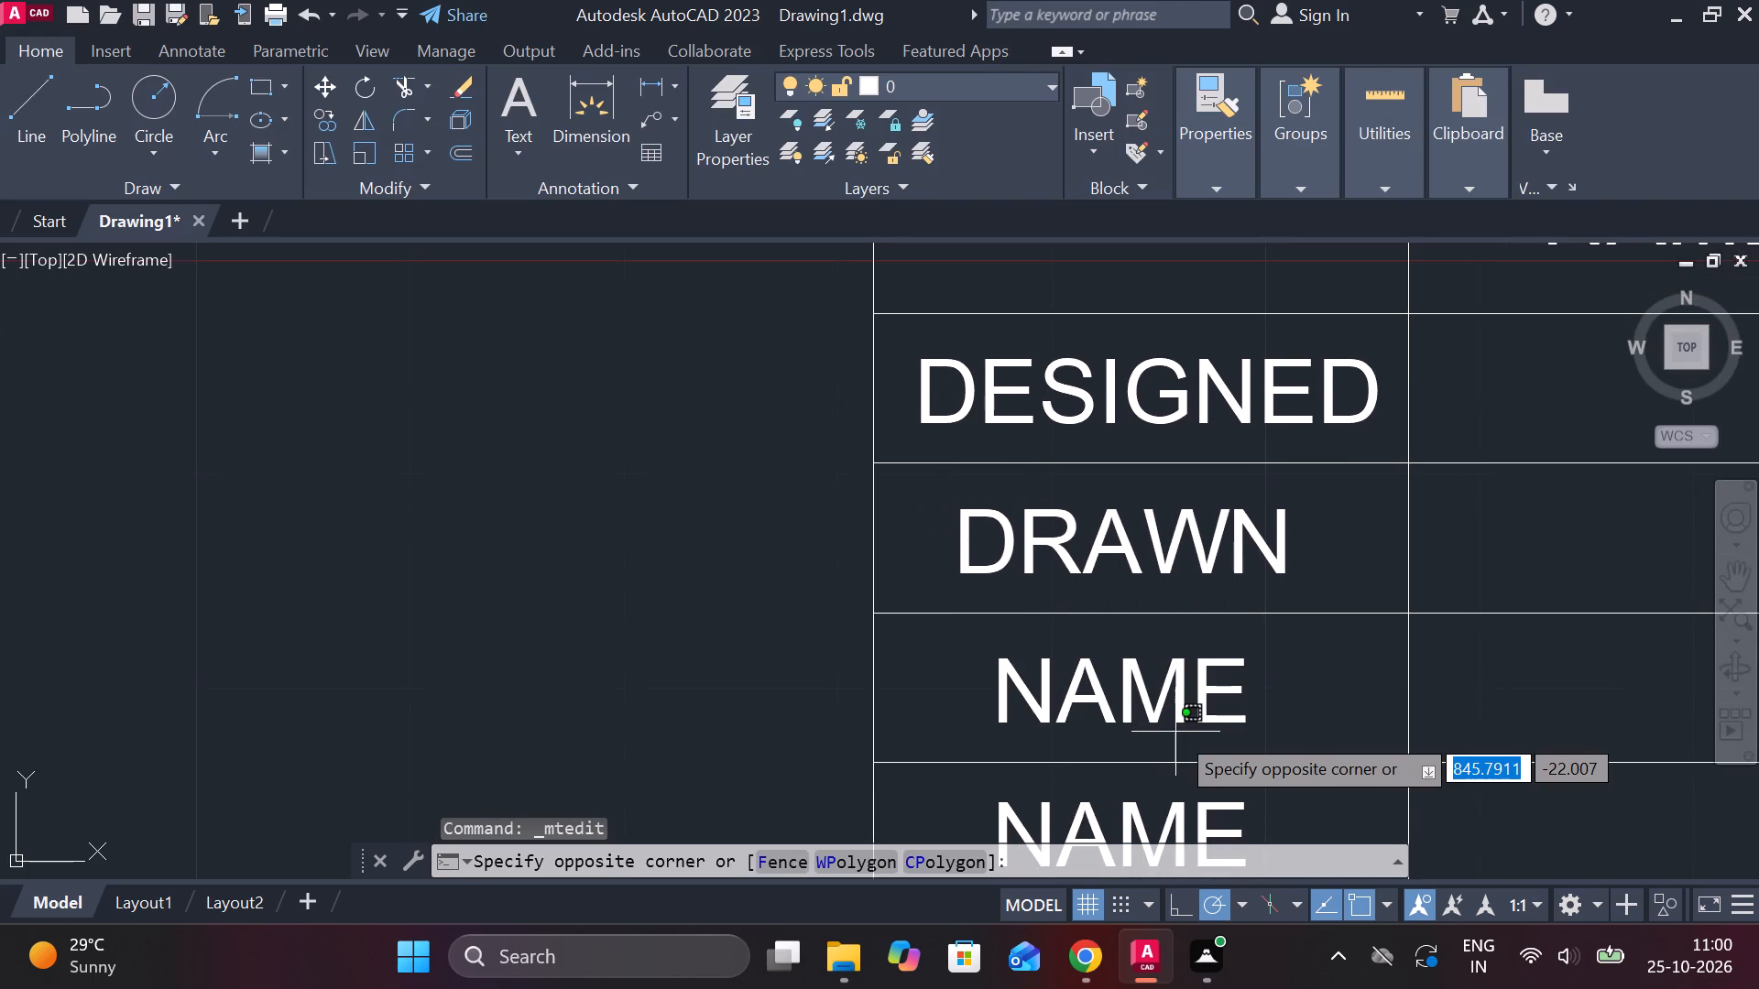
key(Escape)
double_click(1180, 688)
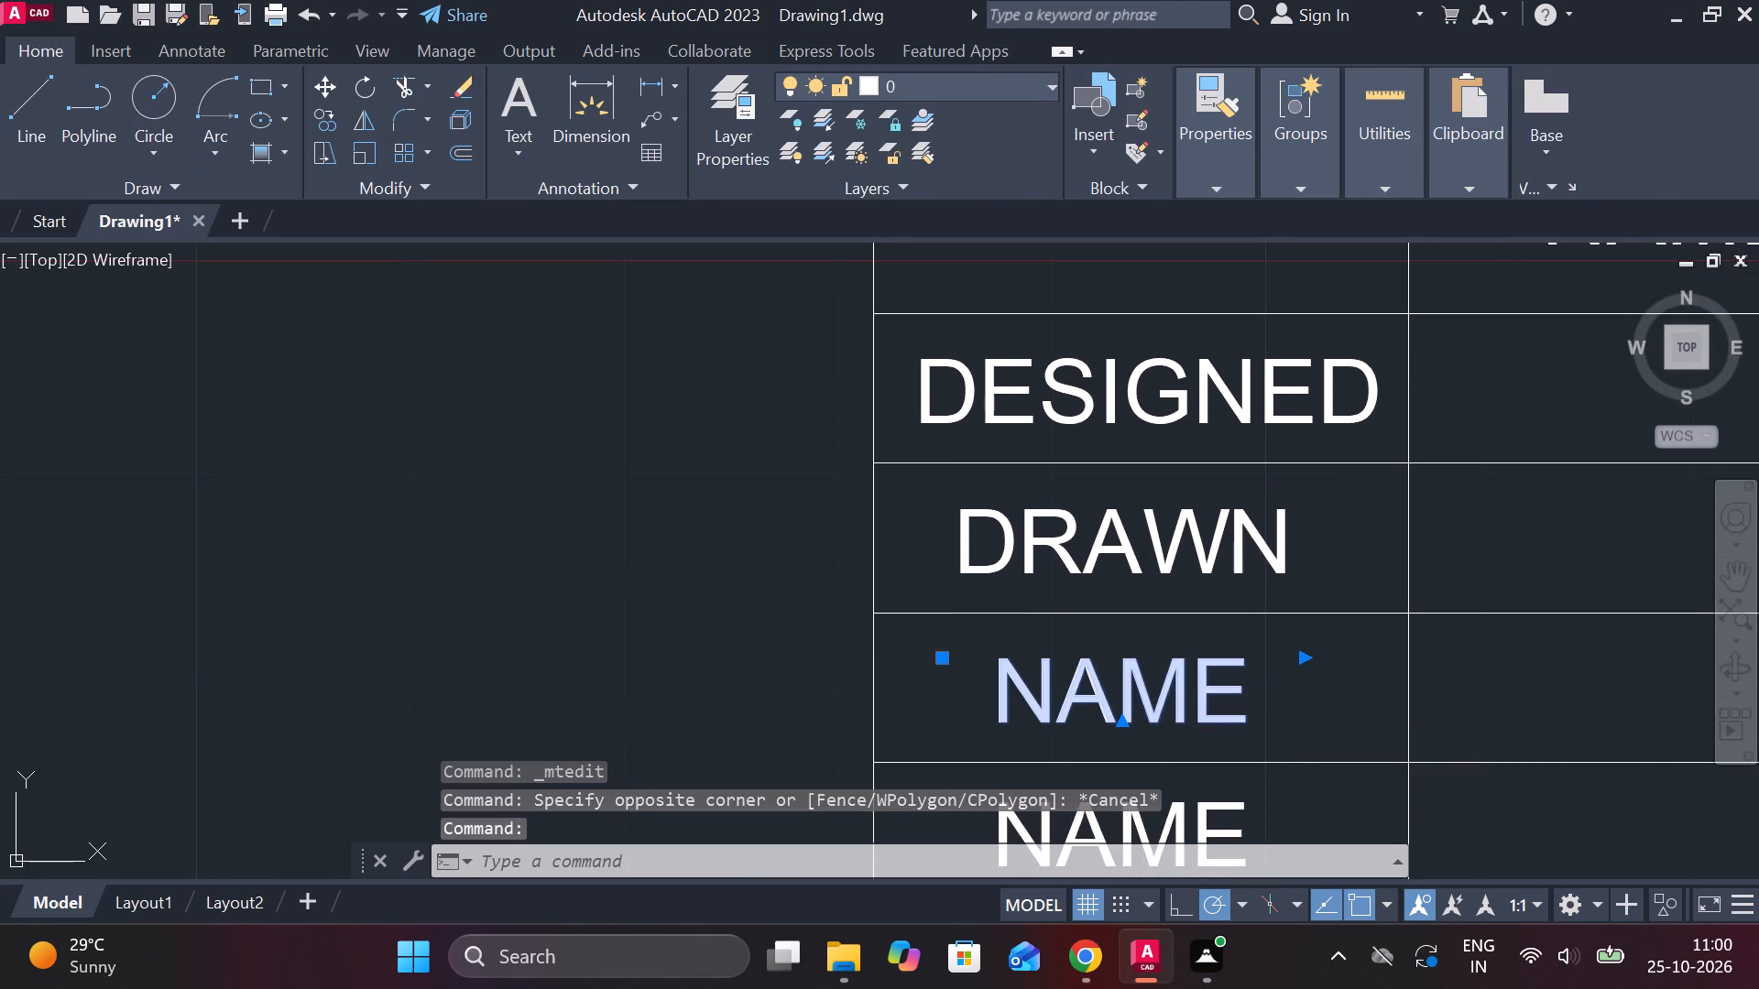
click(1280, 689)
key(BackSpace)
key(BackSpace)
key(BackSpace)
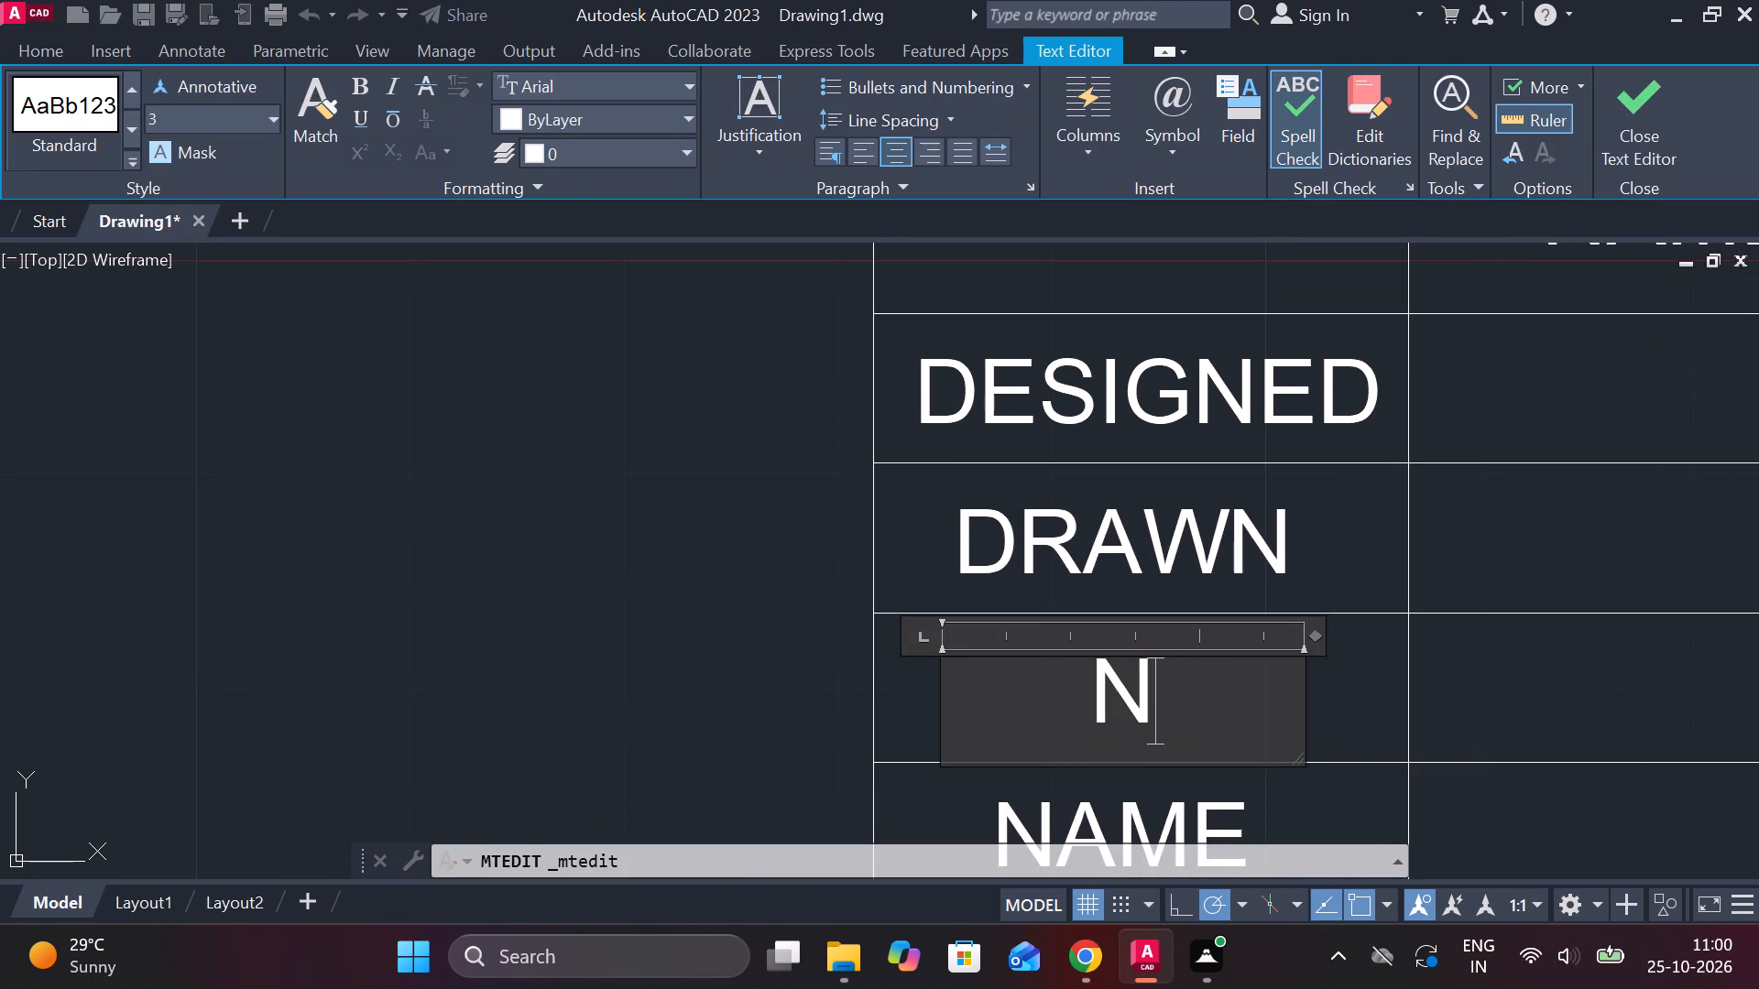
key(BackSpace)
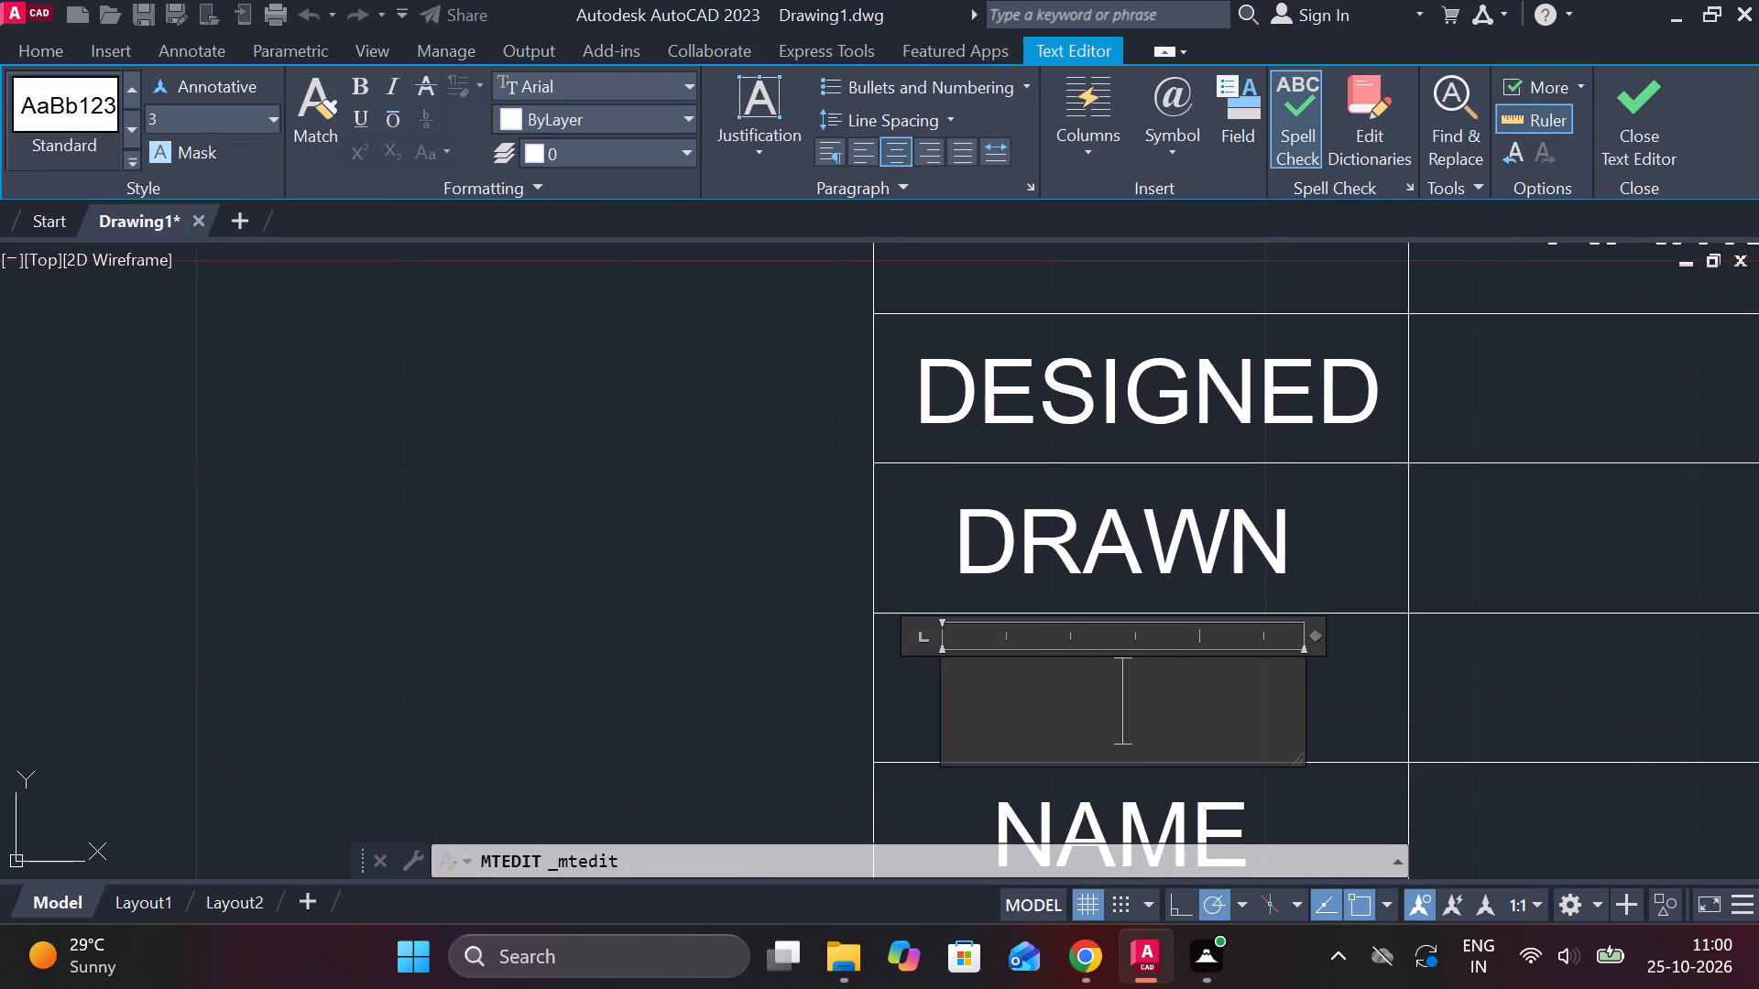
text(CHECKED)
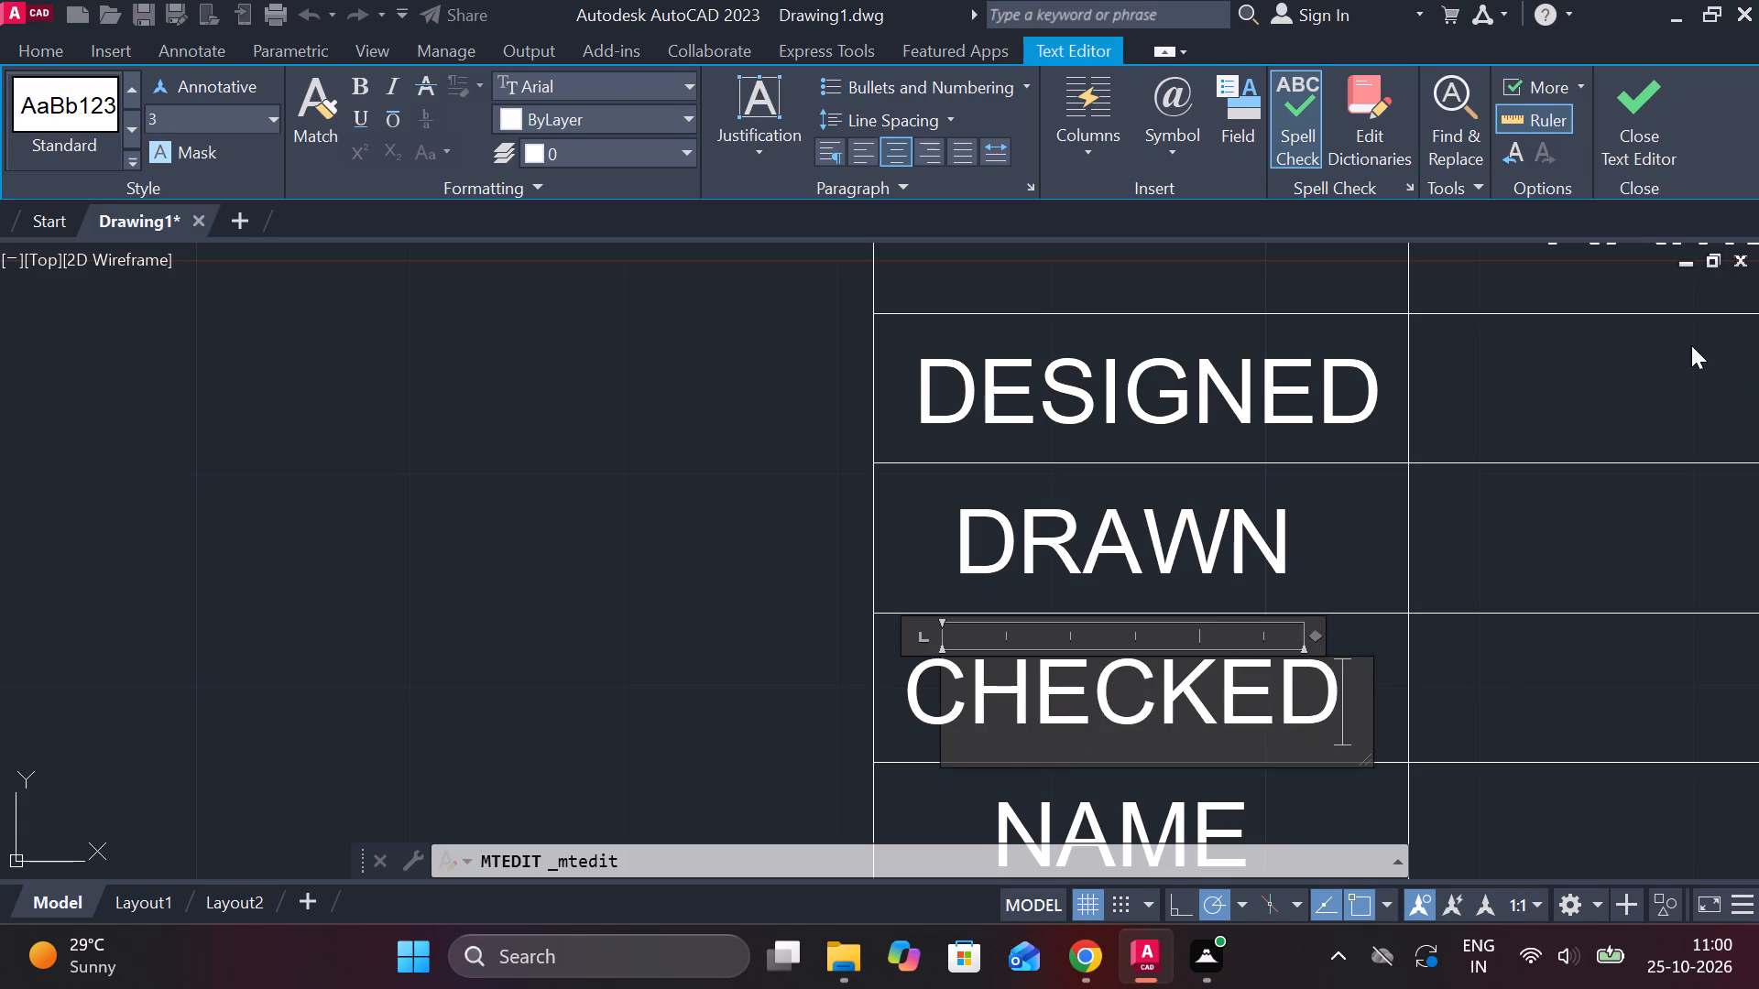
click(1559, 506)
Change the NAME label directly below CHECKED to APPROVED.
middle_drag(1334, 738, 1342, 510)
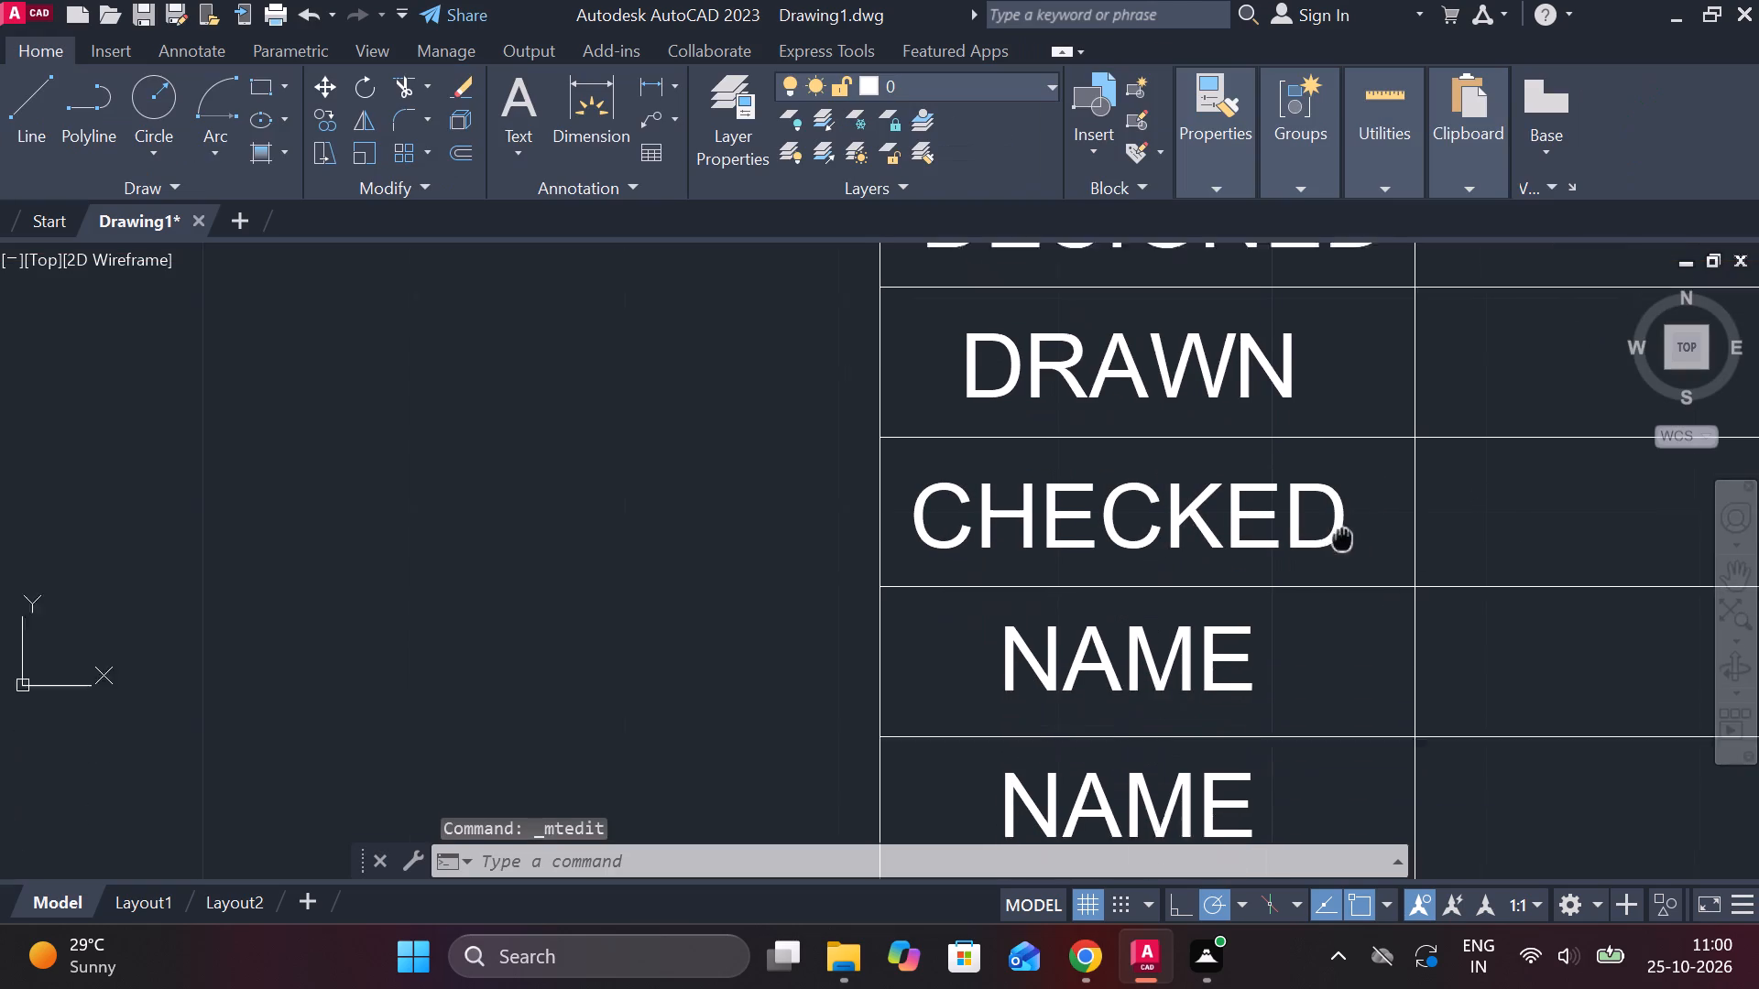
middle_drag(1342, 510, 1342, 508)
double_click(1178, 594)
click(1256, 628)
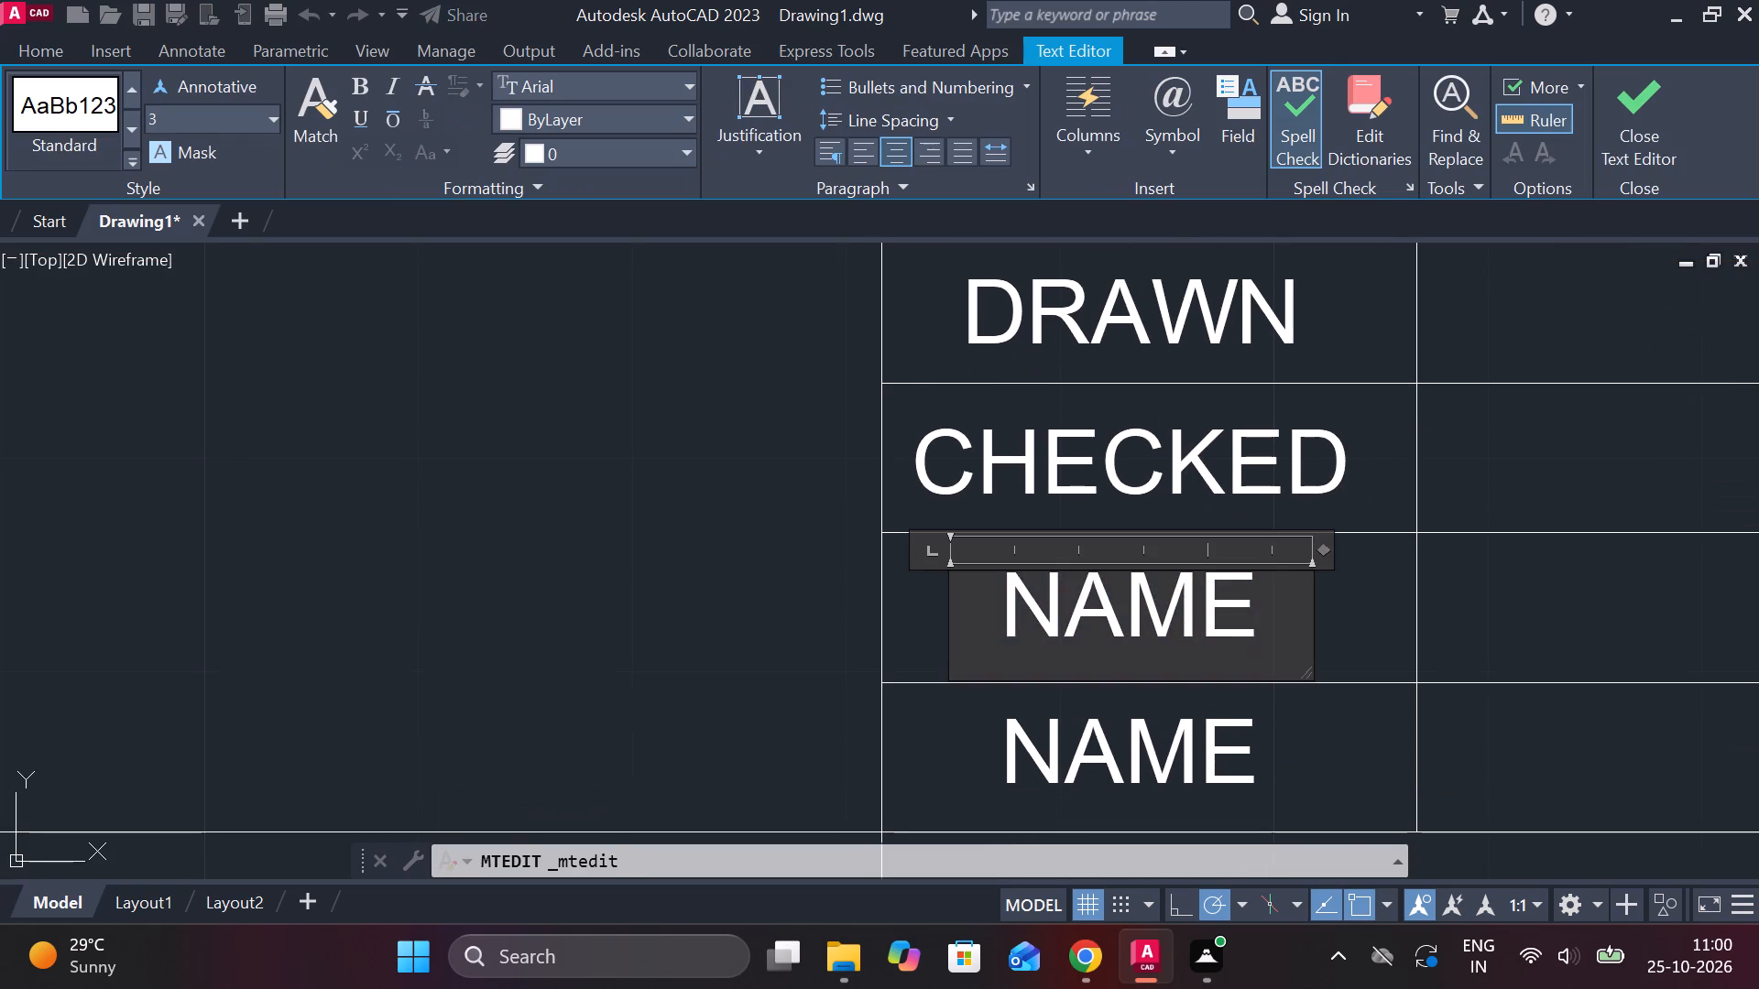
key(BackSpace)
key(BackSpace)
key(BackSpace)
key(BackSpace)
text(APPROVD)
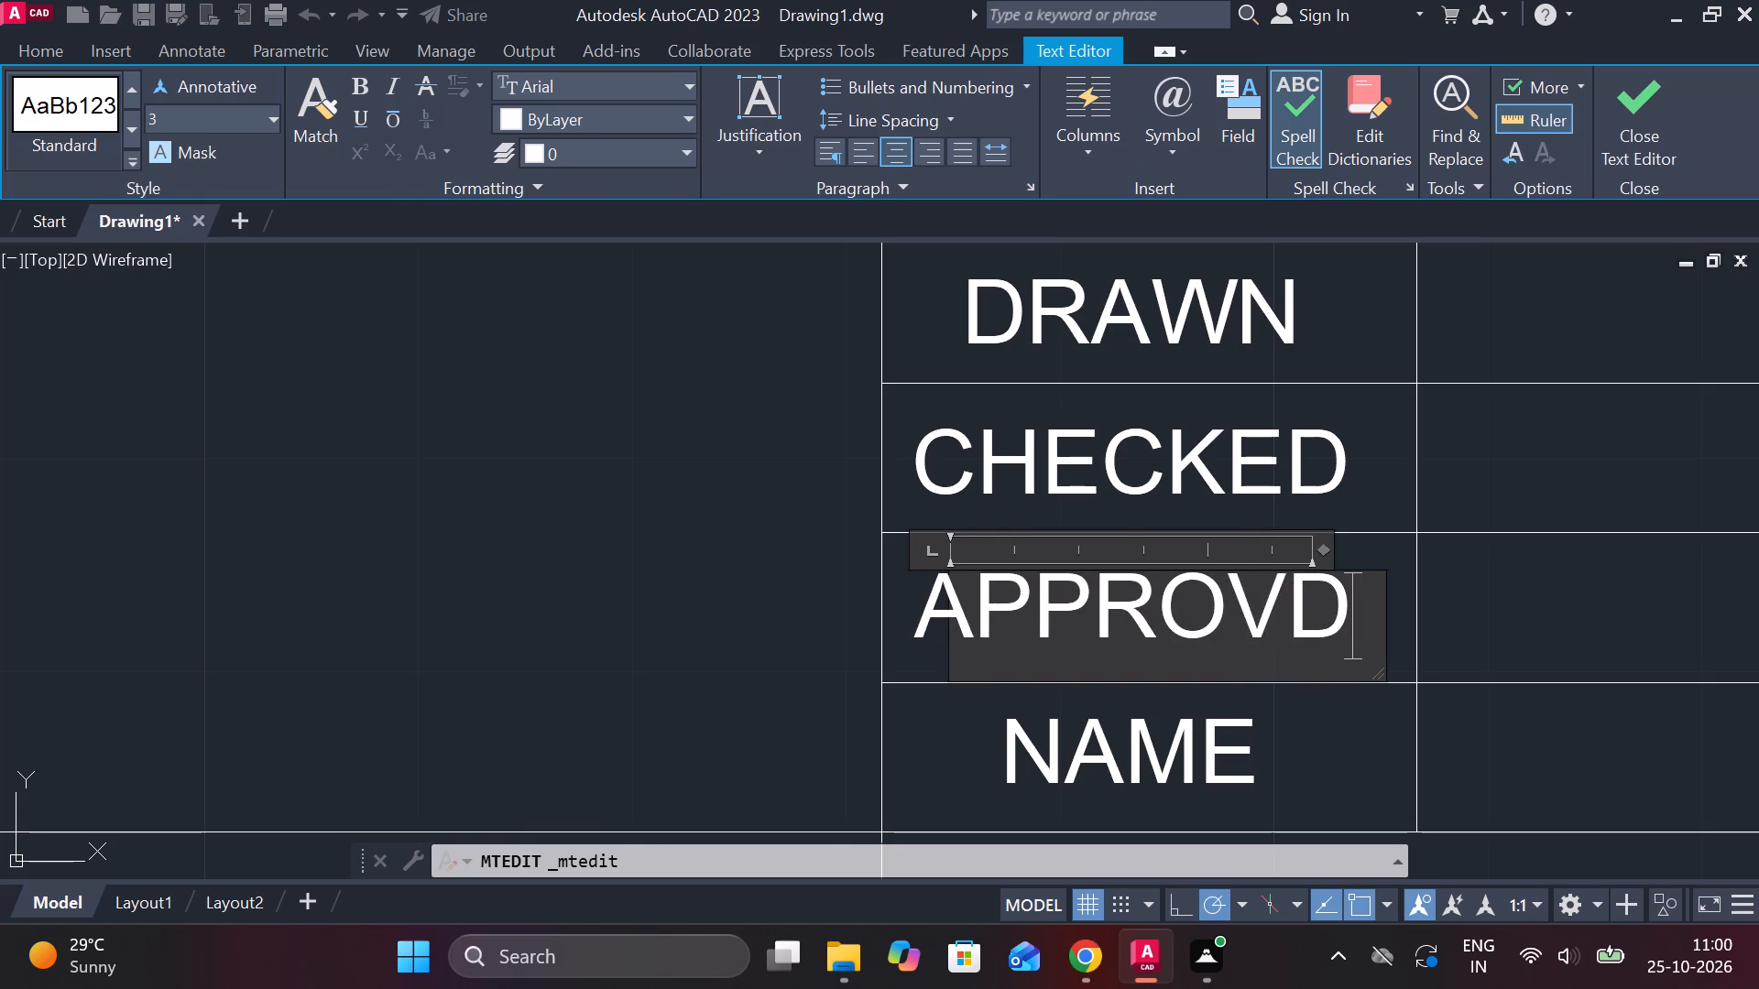
key(BackSpace)
text(ED)
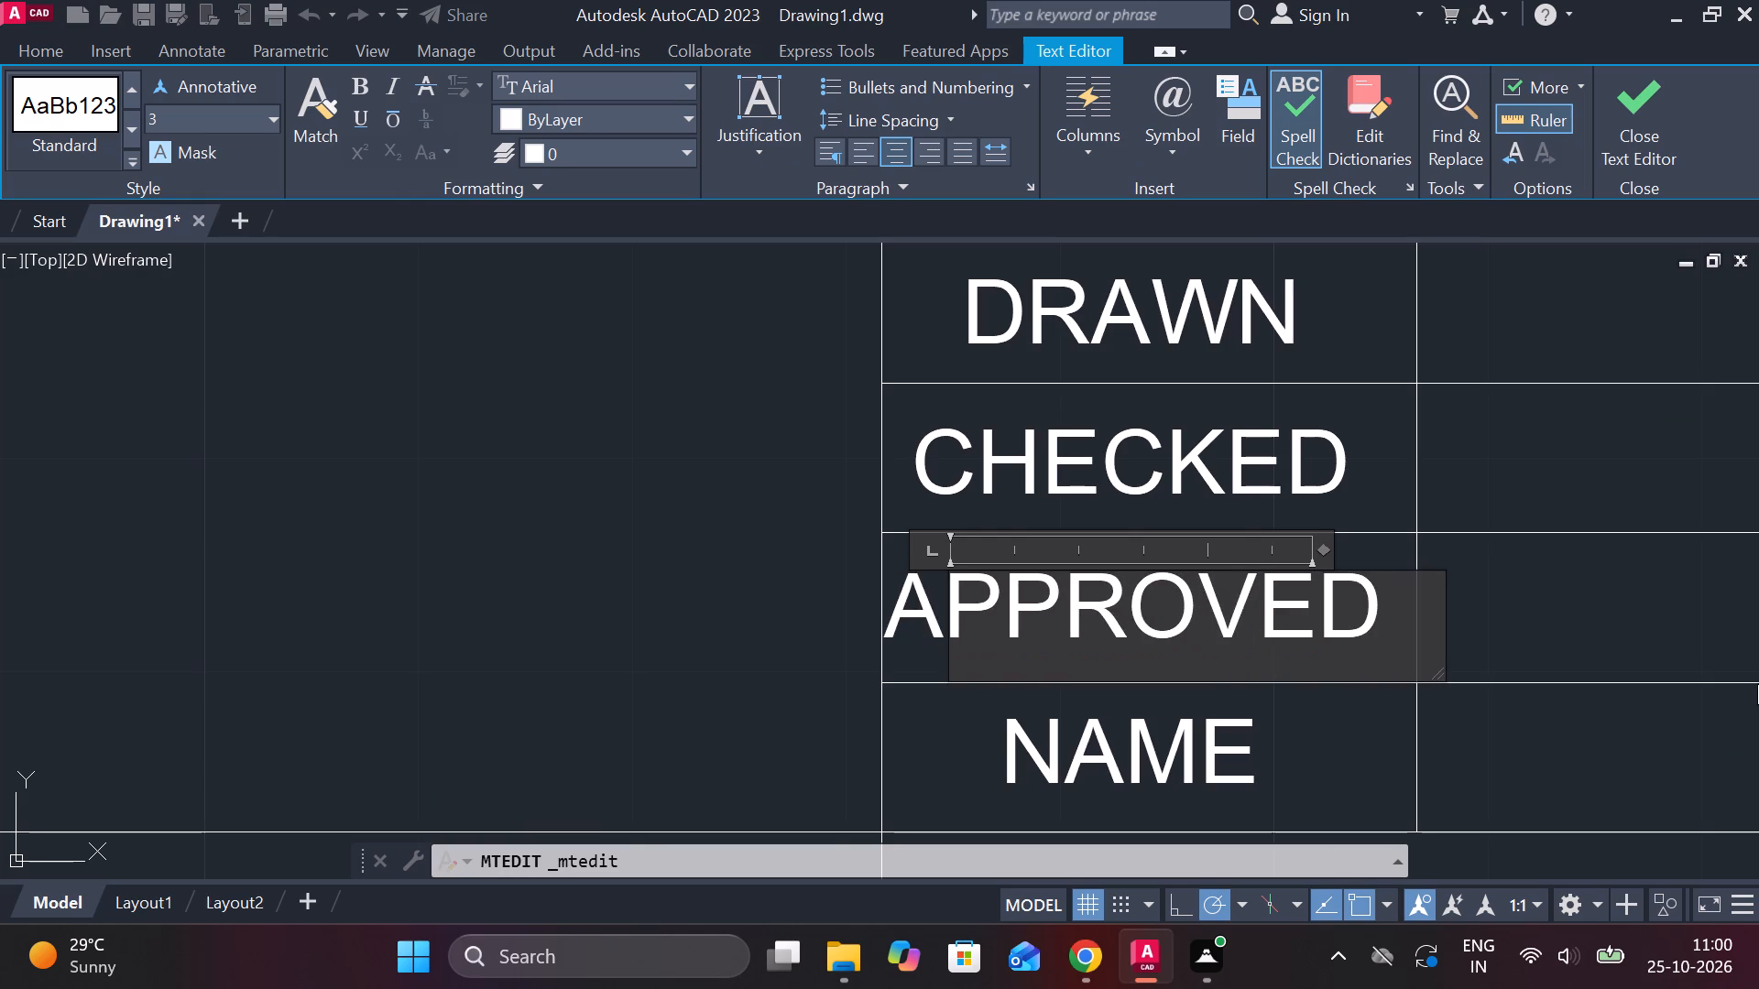
click(1338, 741)
Shift the APPROVED label slightly right so it fits inside its cell.
scroll(1290, 755, down, 1)
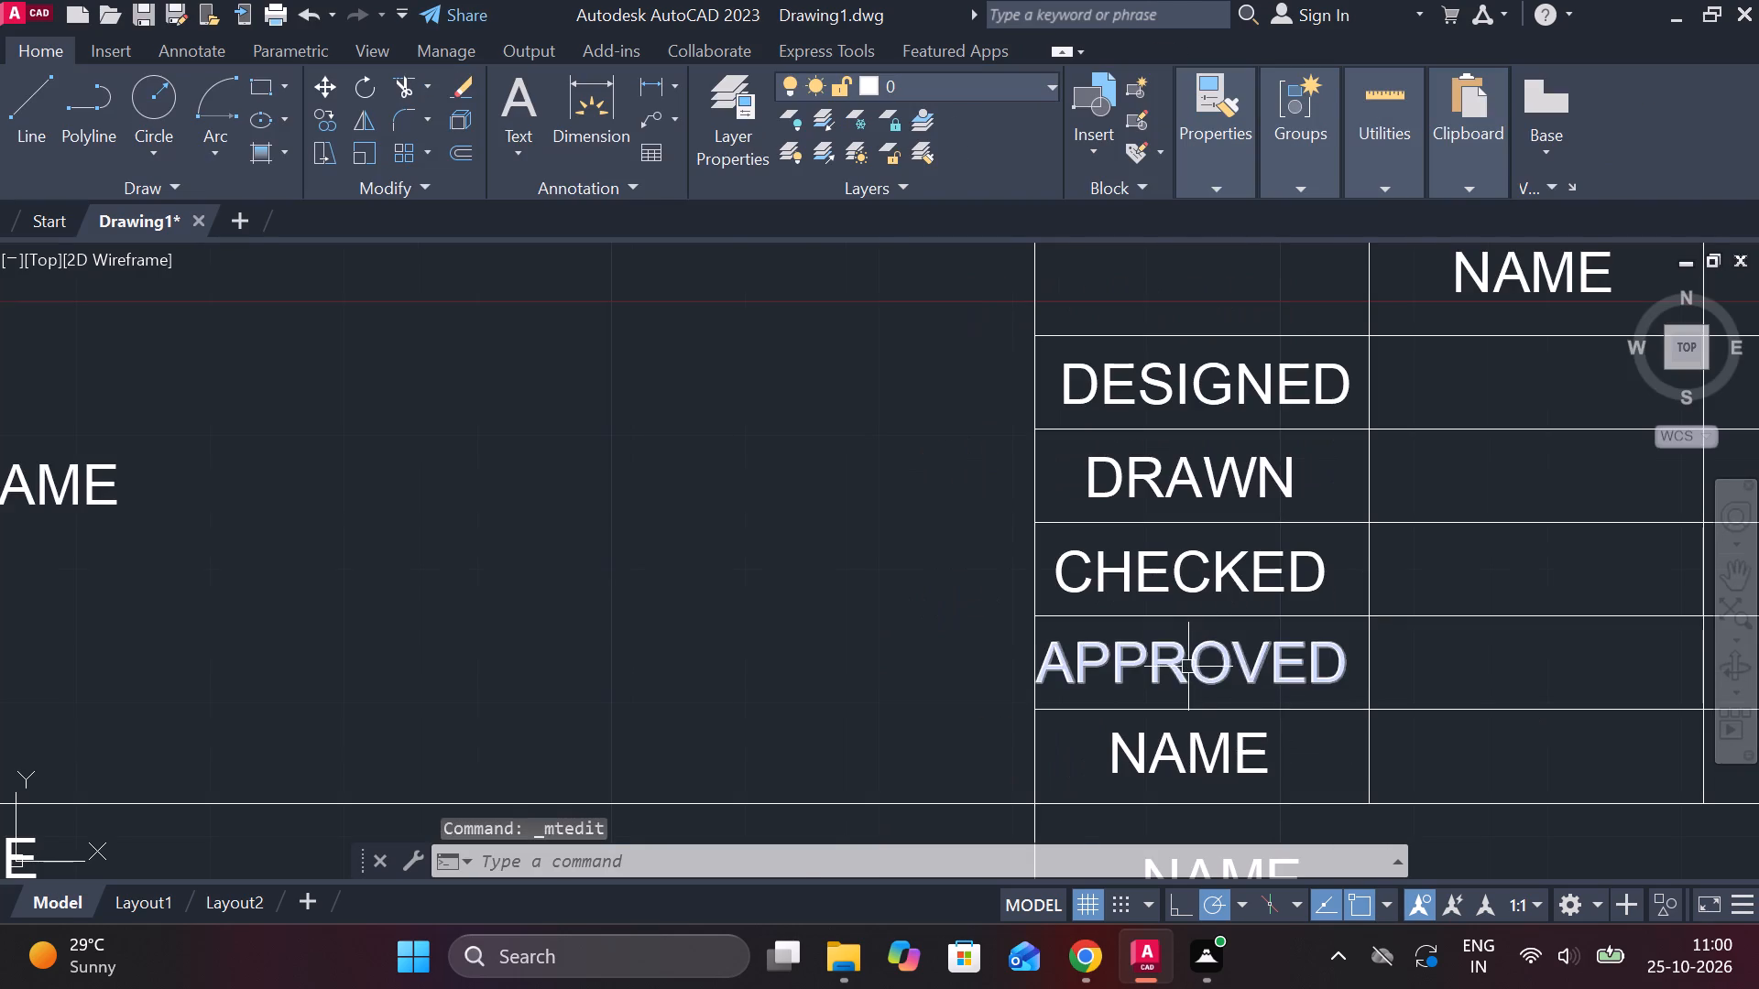
click(1188, 667)
scroll(1183, 667, up, 2)
click(910, 605)
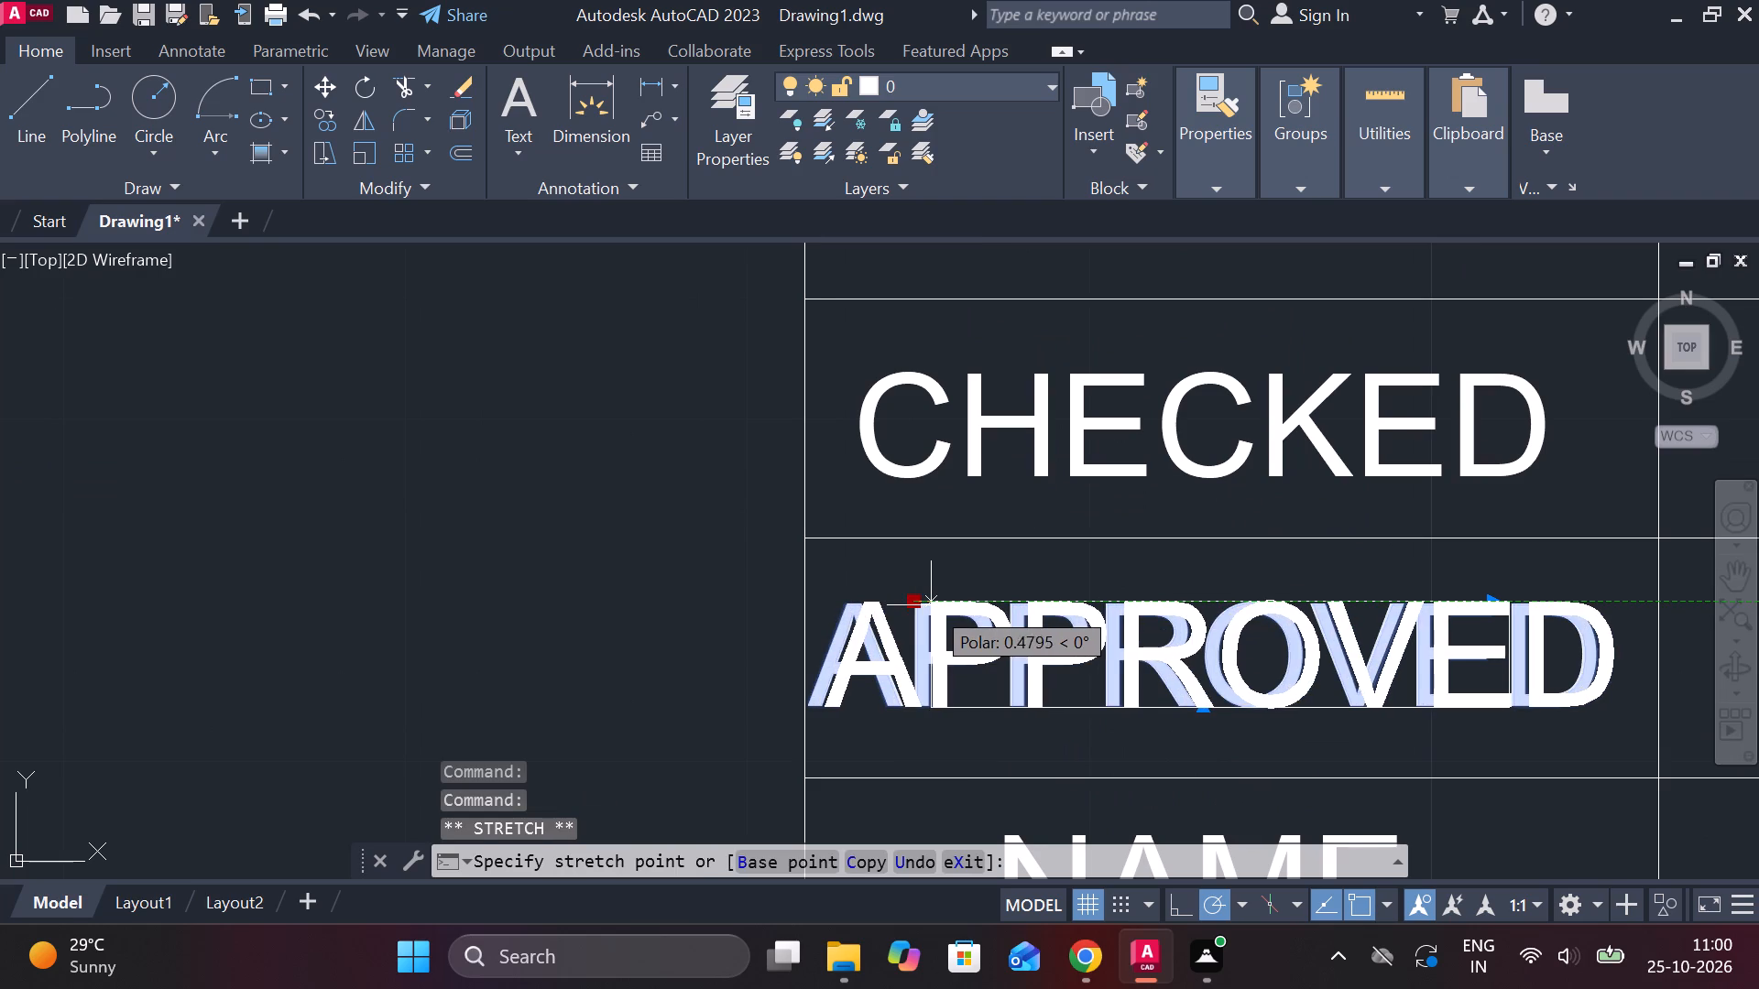
click(944, 605)
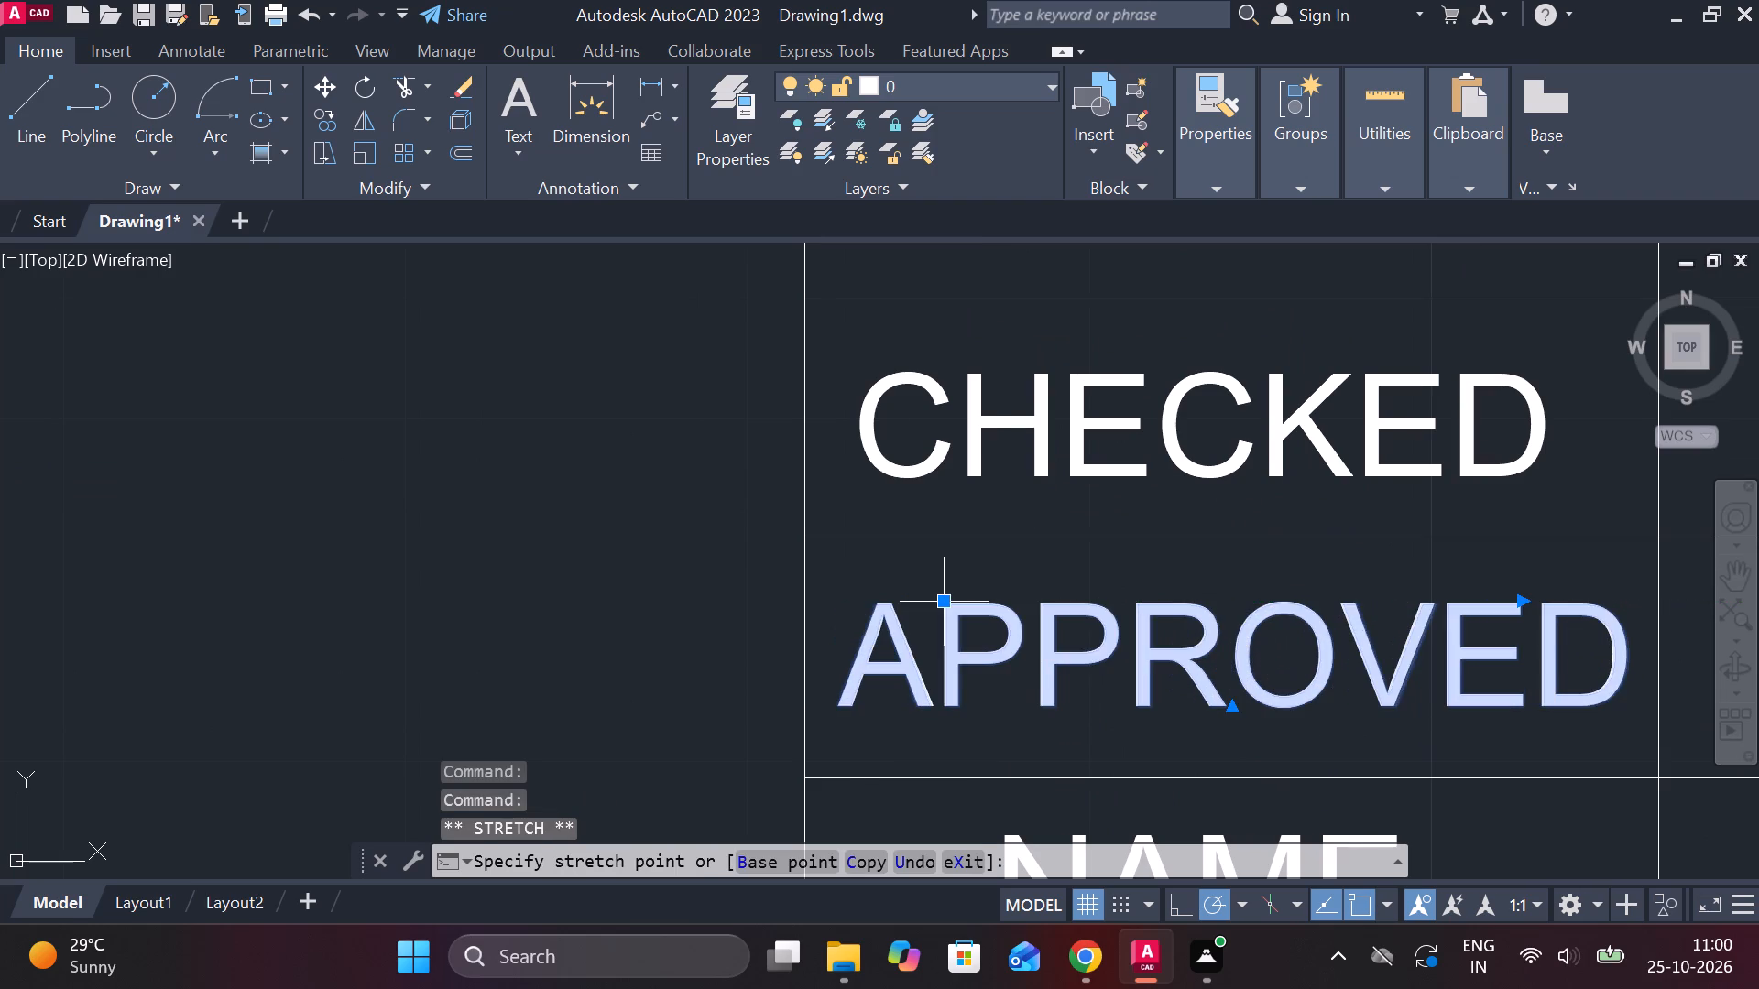
scroll(1106, 588, down, 1)
key(Escape)
scroll(1239, 680, down, 1)
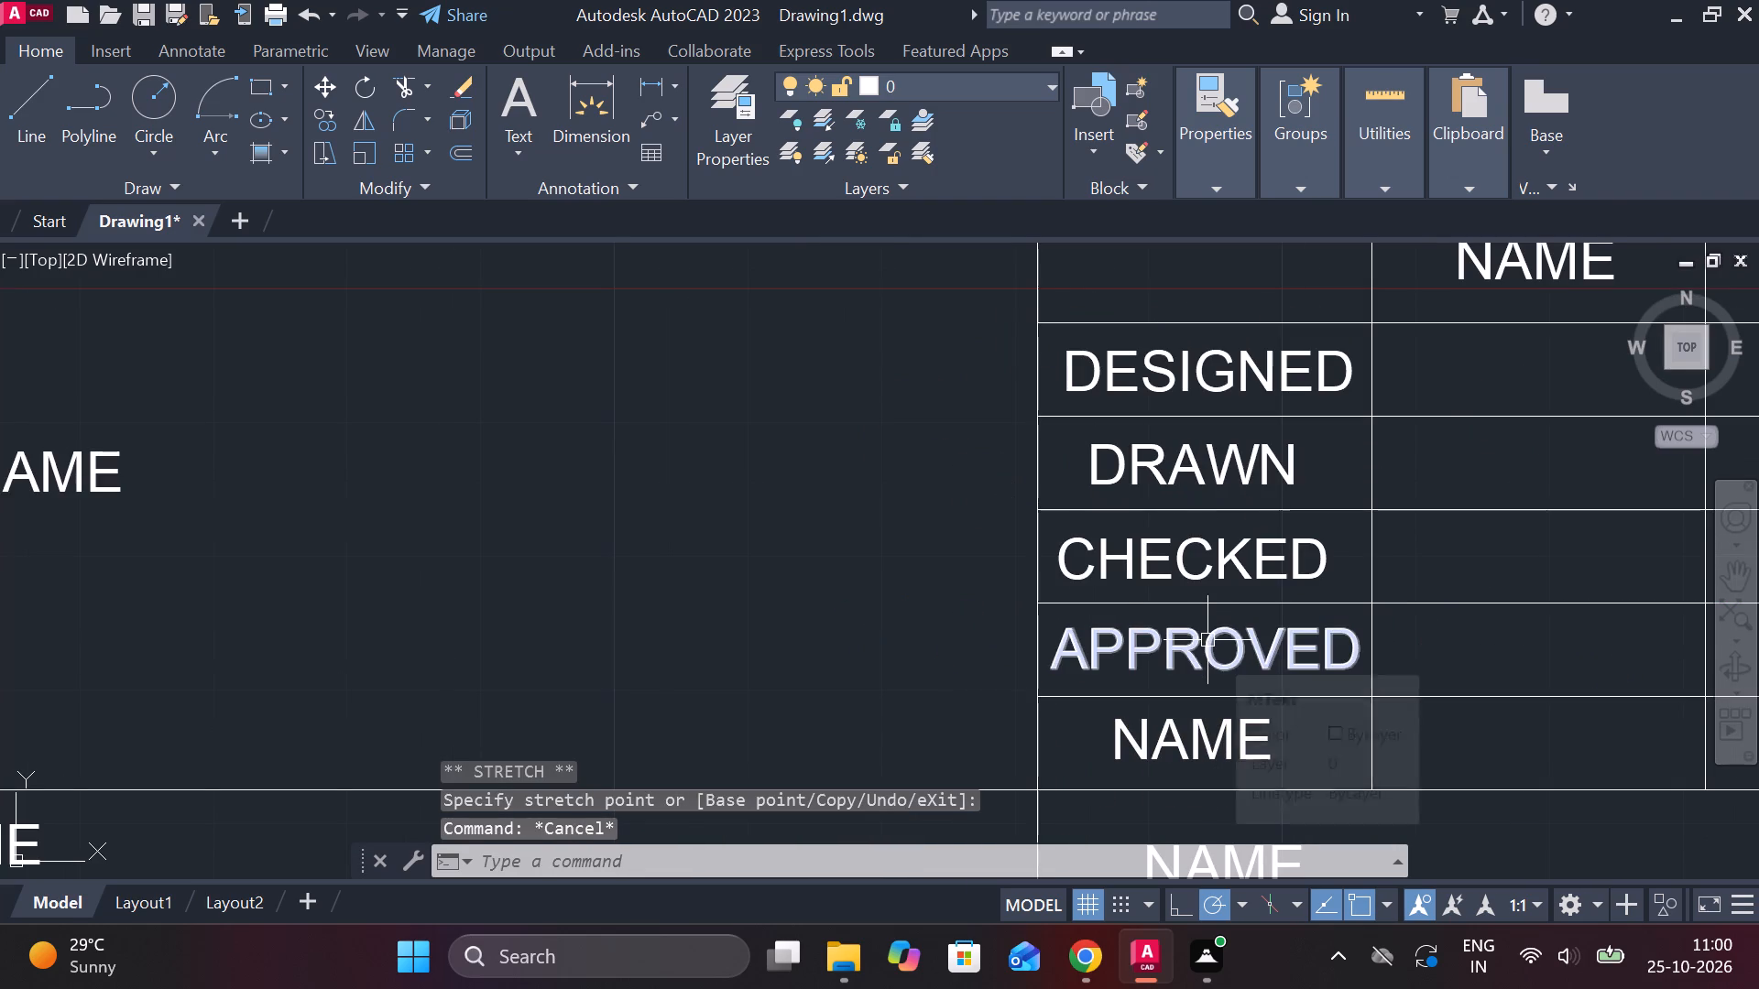
Erase the remaining NAME label in the bottom cell below APPROVED.
click(1207, 640)
click(1220, 731)
key(Escape)
click(1240, 732)
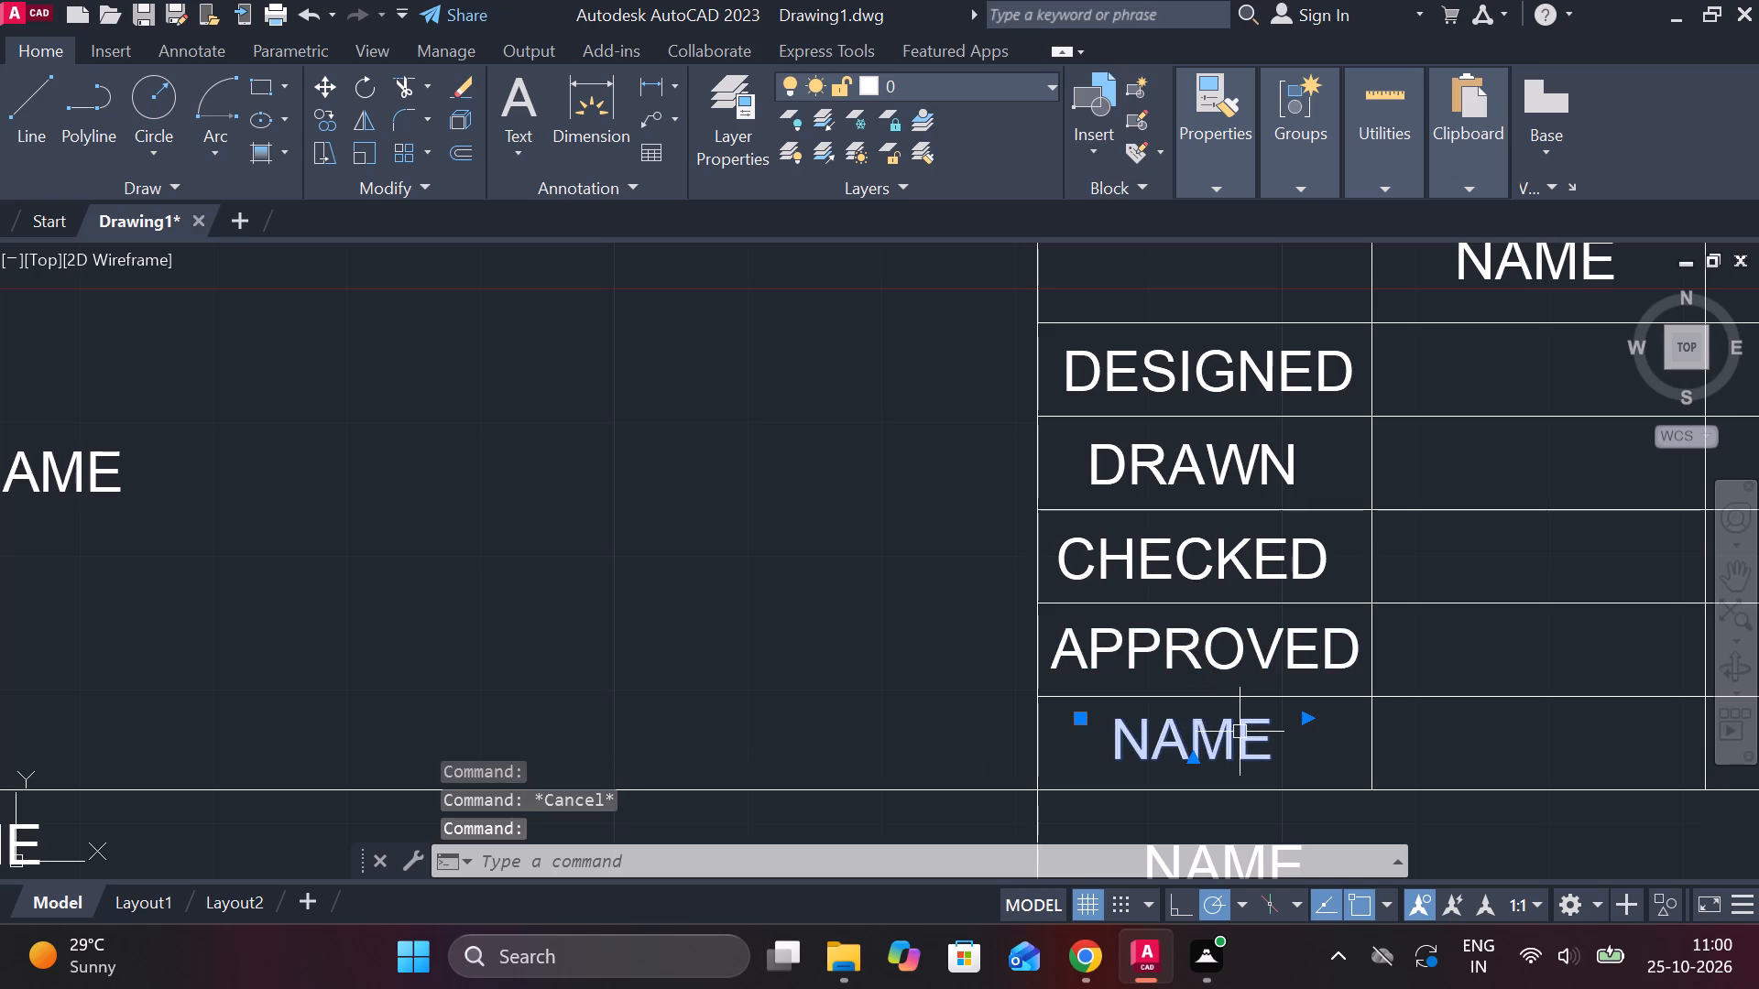
text(E)
key(space)
Move the APPROVED label straight down into the empty bottom cell of the column.
click(1233, 659)
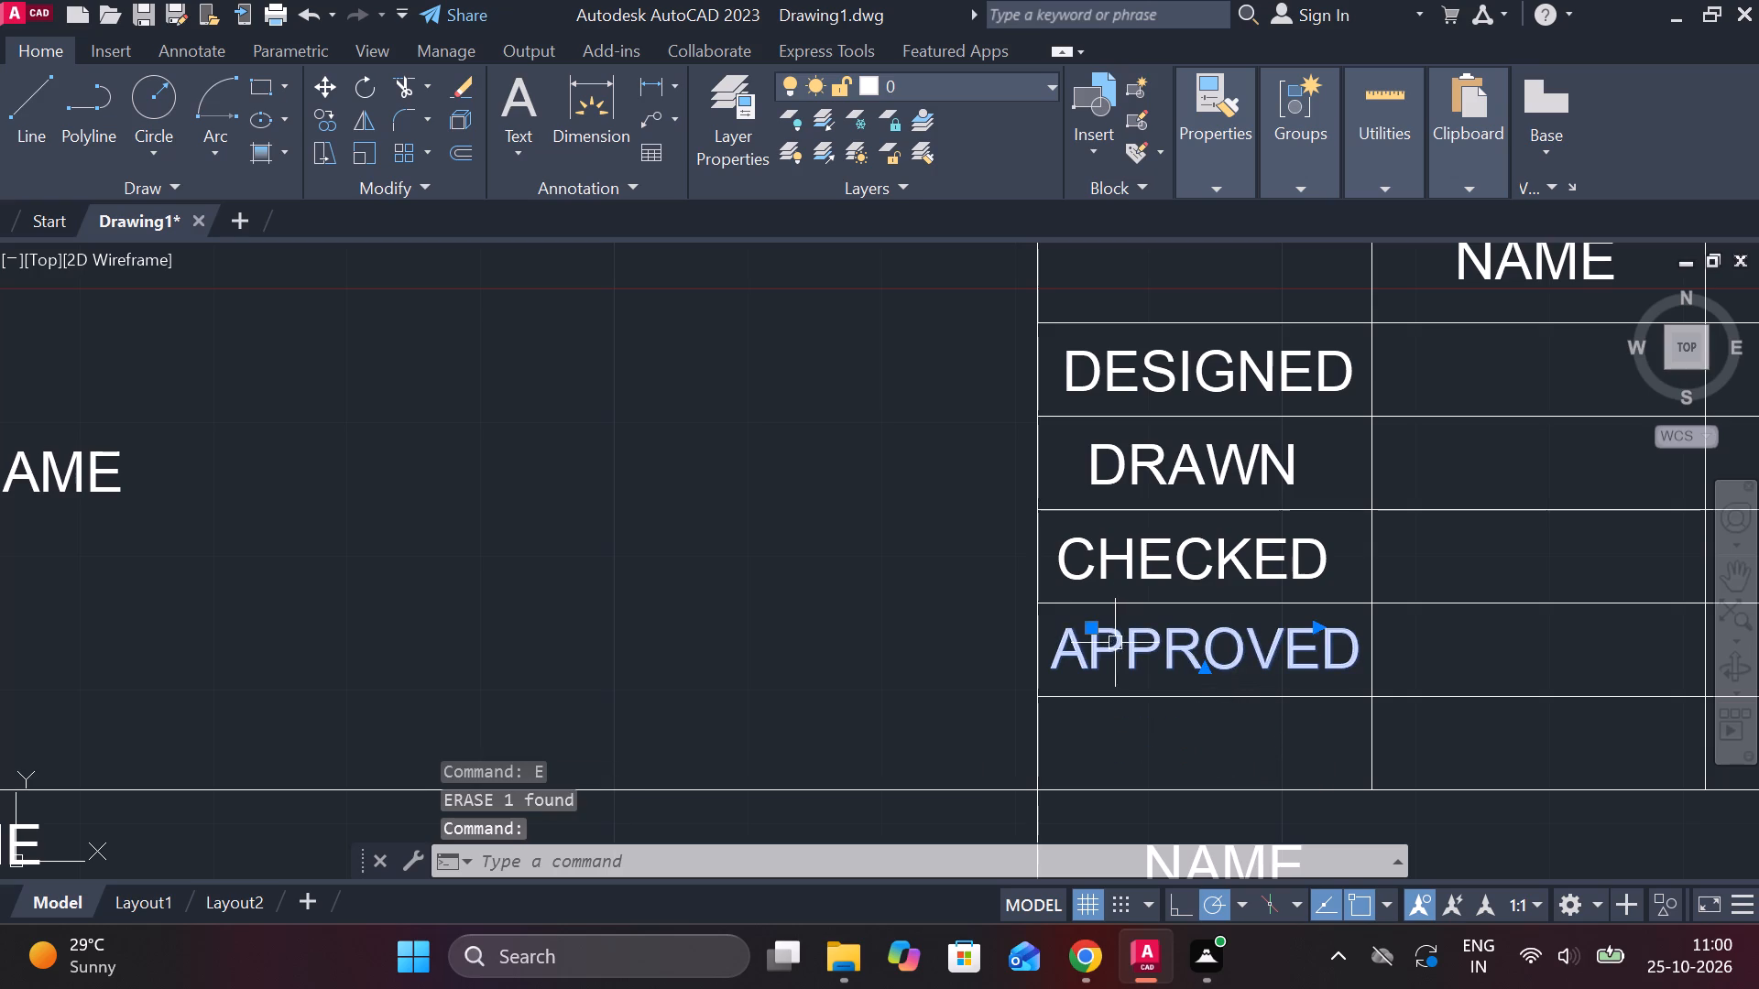
click(1091, 624)
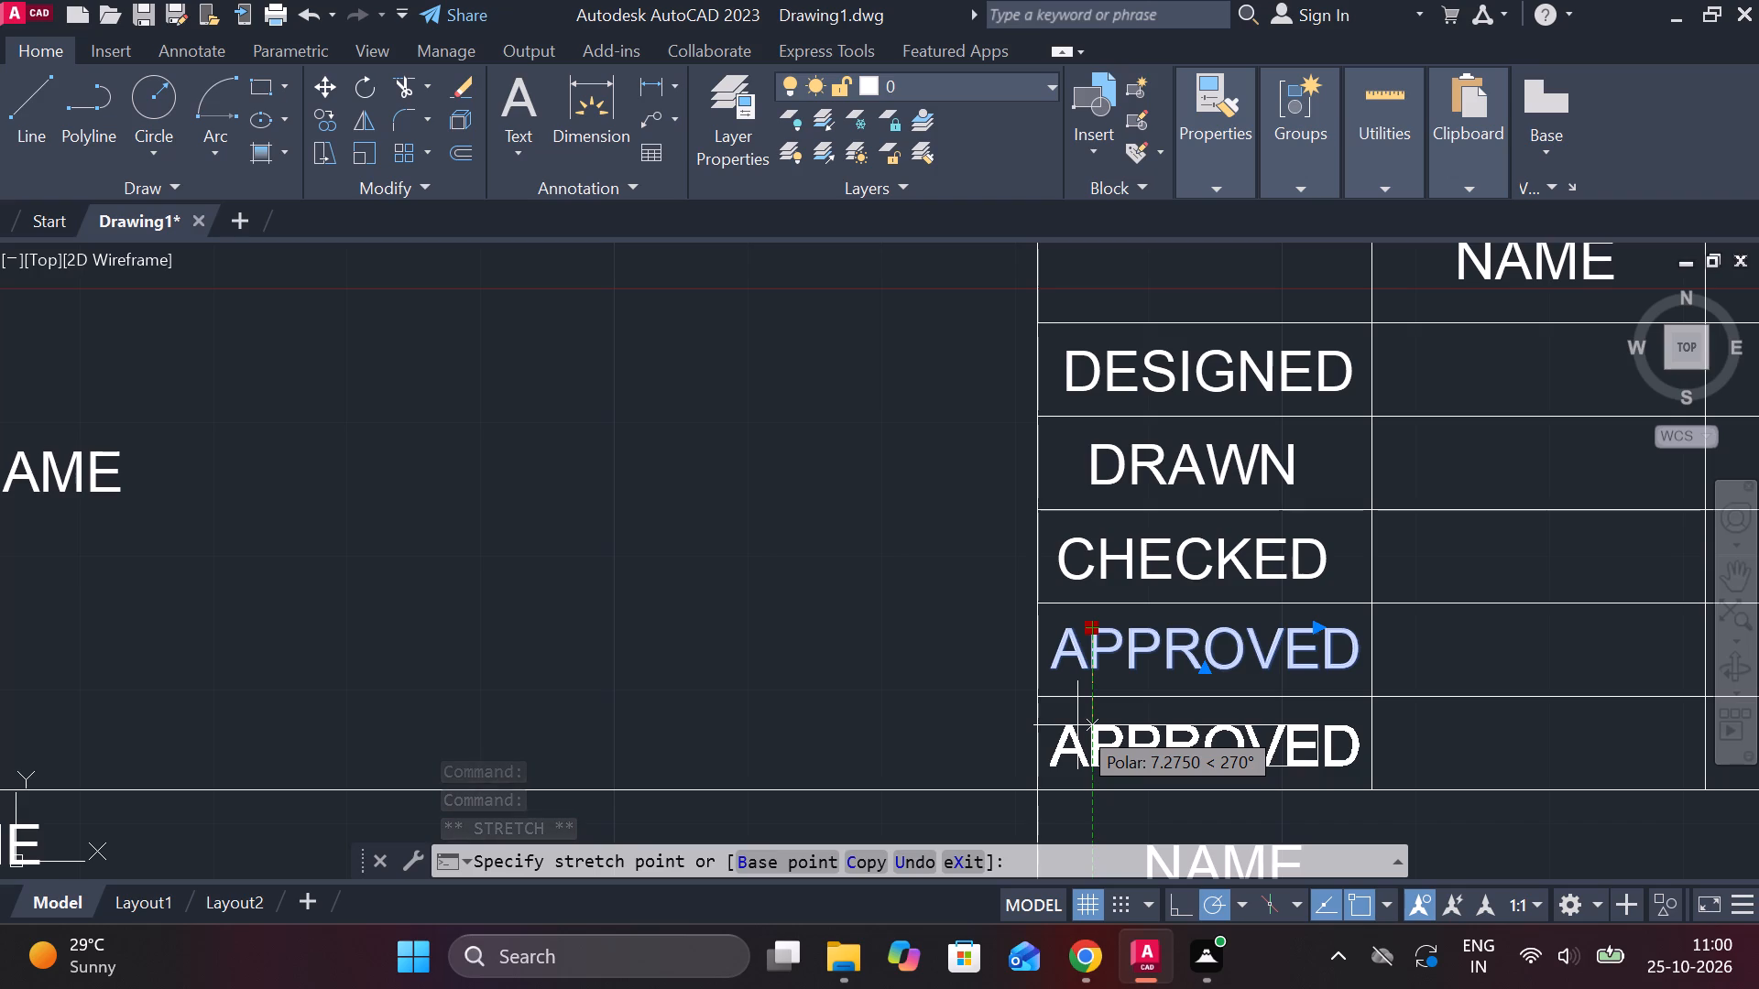
click(1077, 725)
key(Escape)
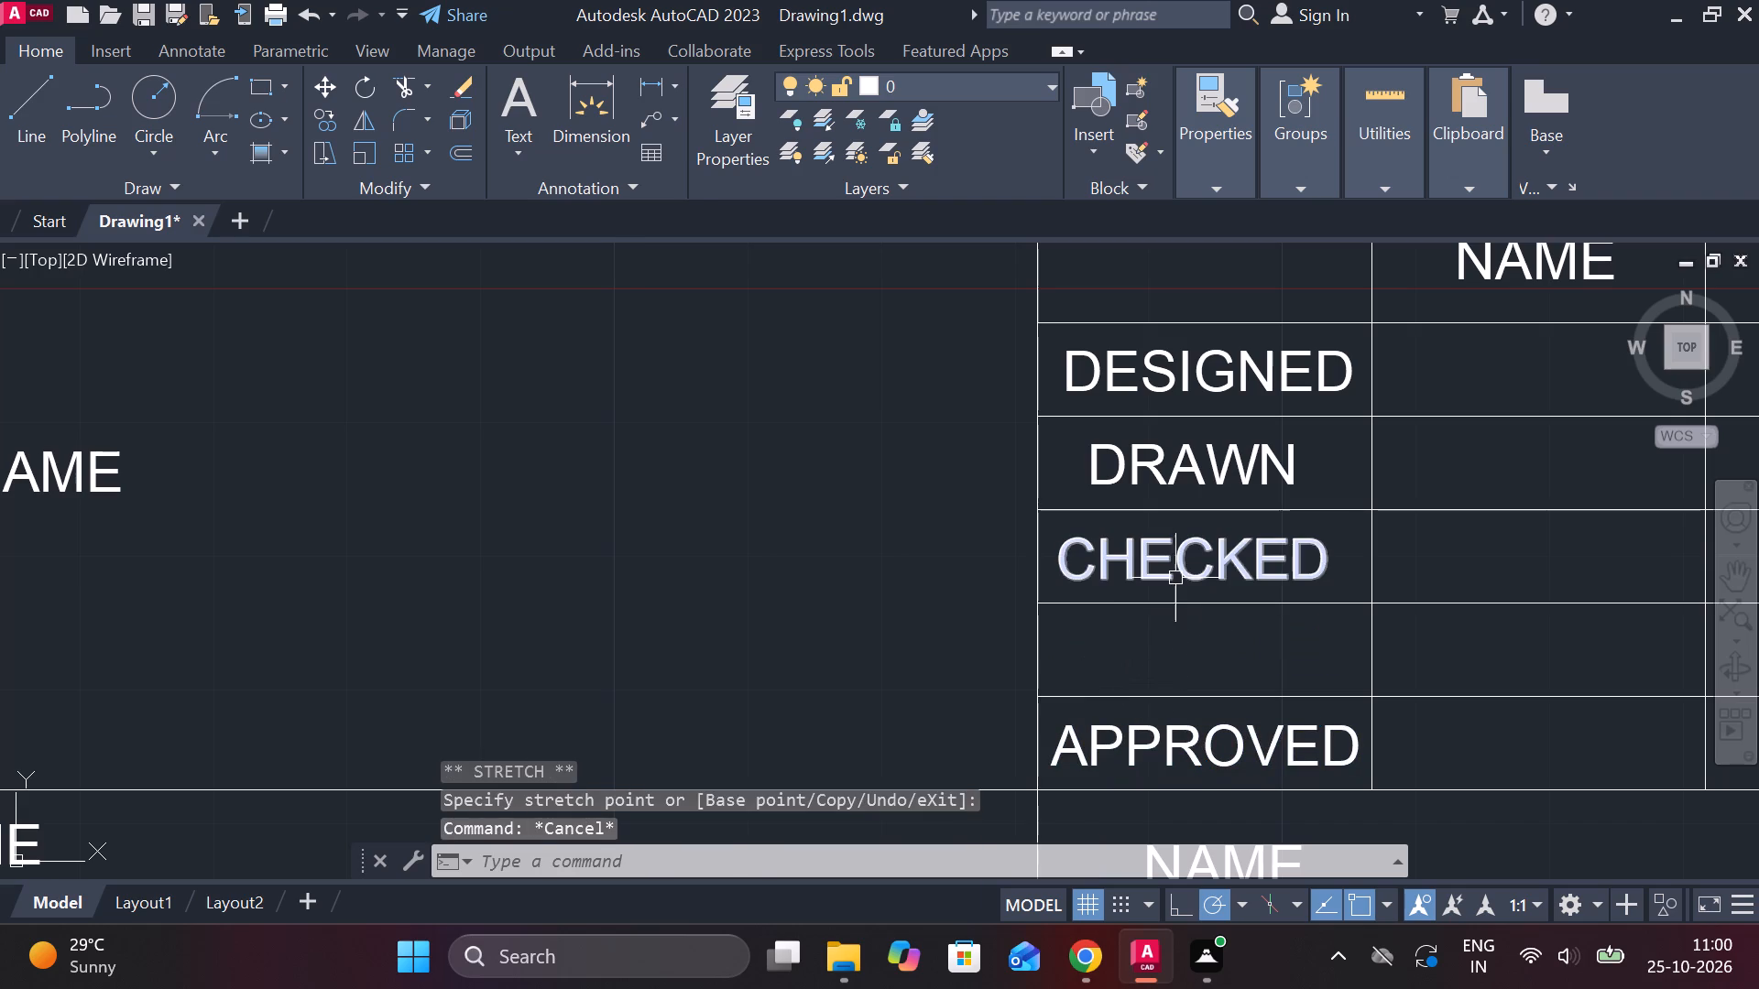
Copy the CHECKED label straight down into the empty cell between CHECKED and APPROVED.
click(1175, 571)
text(CO)
key(Return)
click(1250, 641)
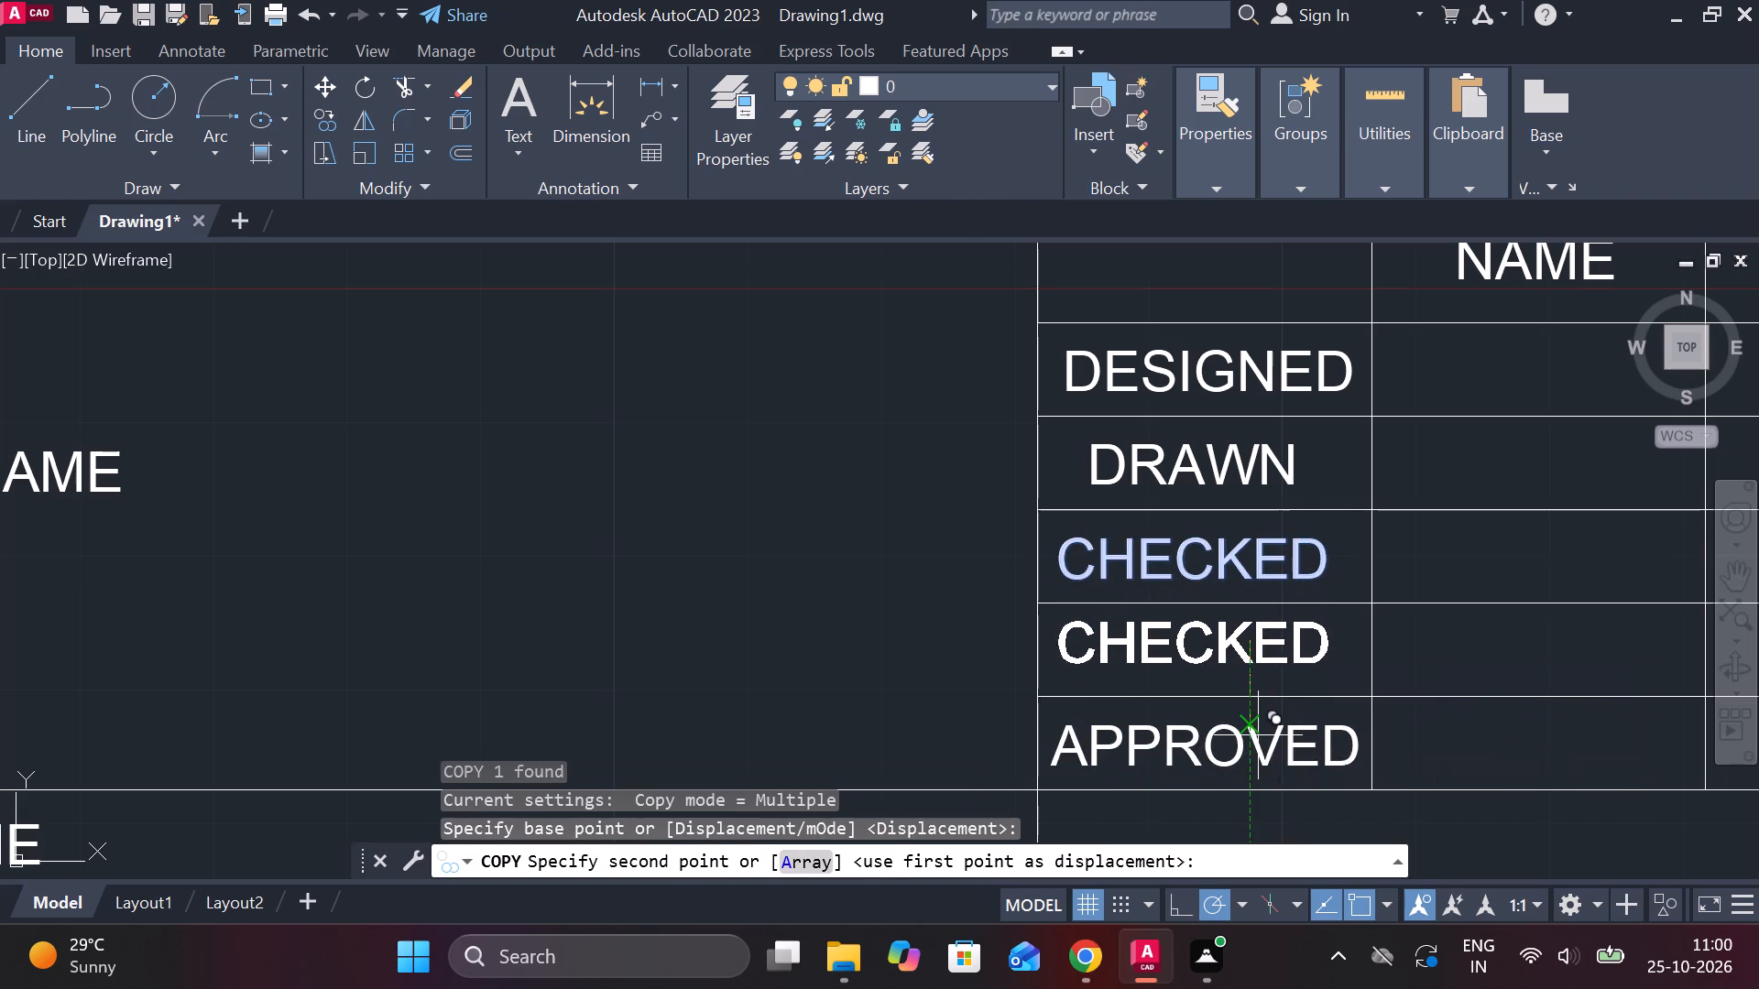
click(1258, 735)
key(Escape)
Change the copied CHECKED label above APPROVED to STANDARD.
double_click(1207, 633)
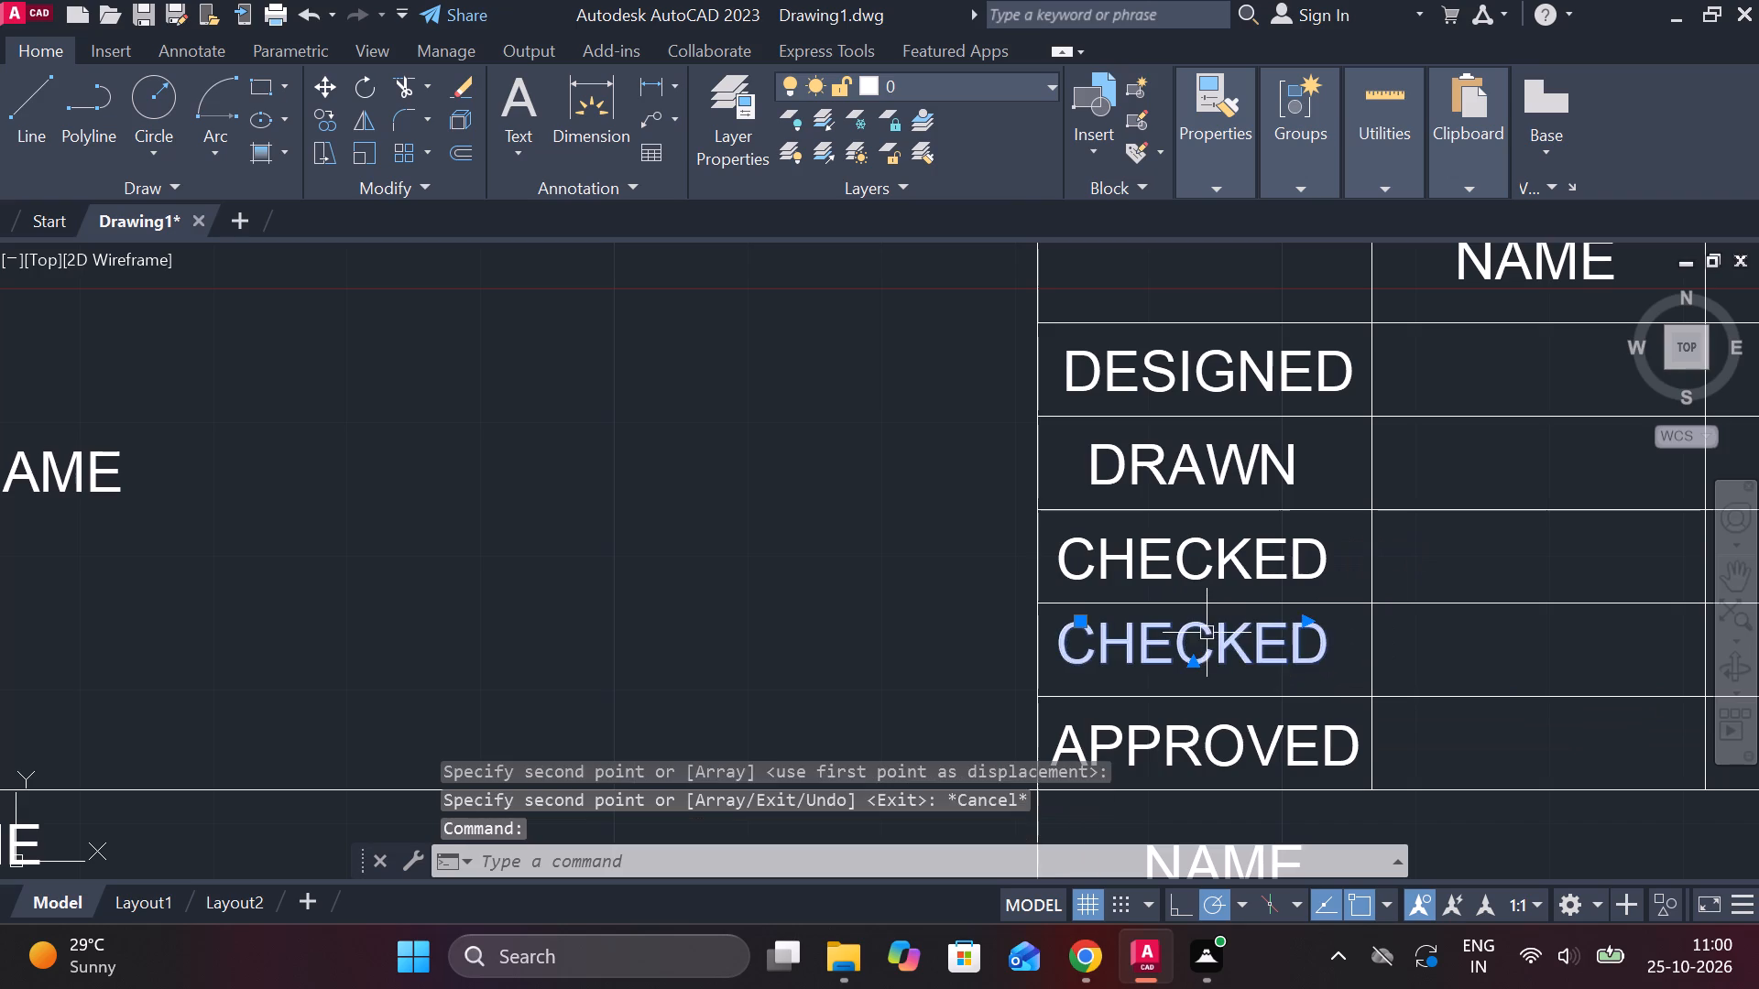
key(Right)
key(Right)
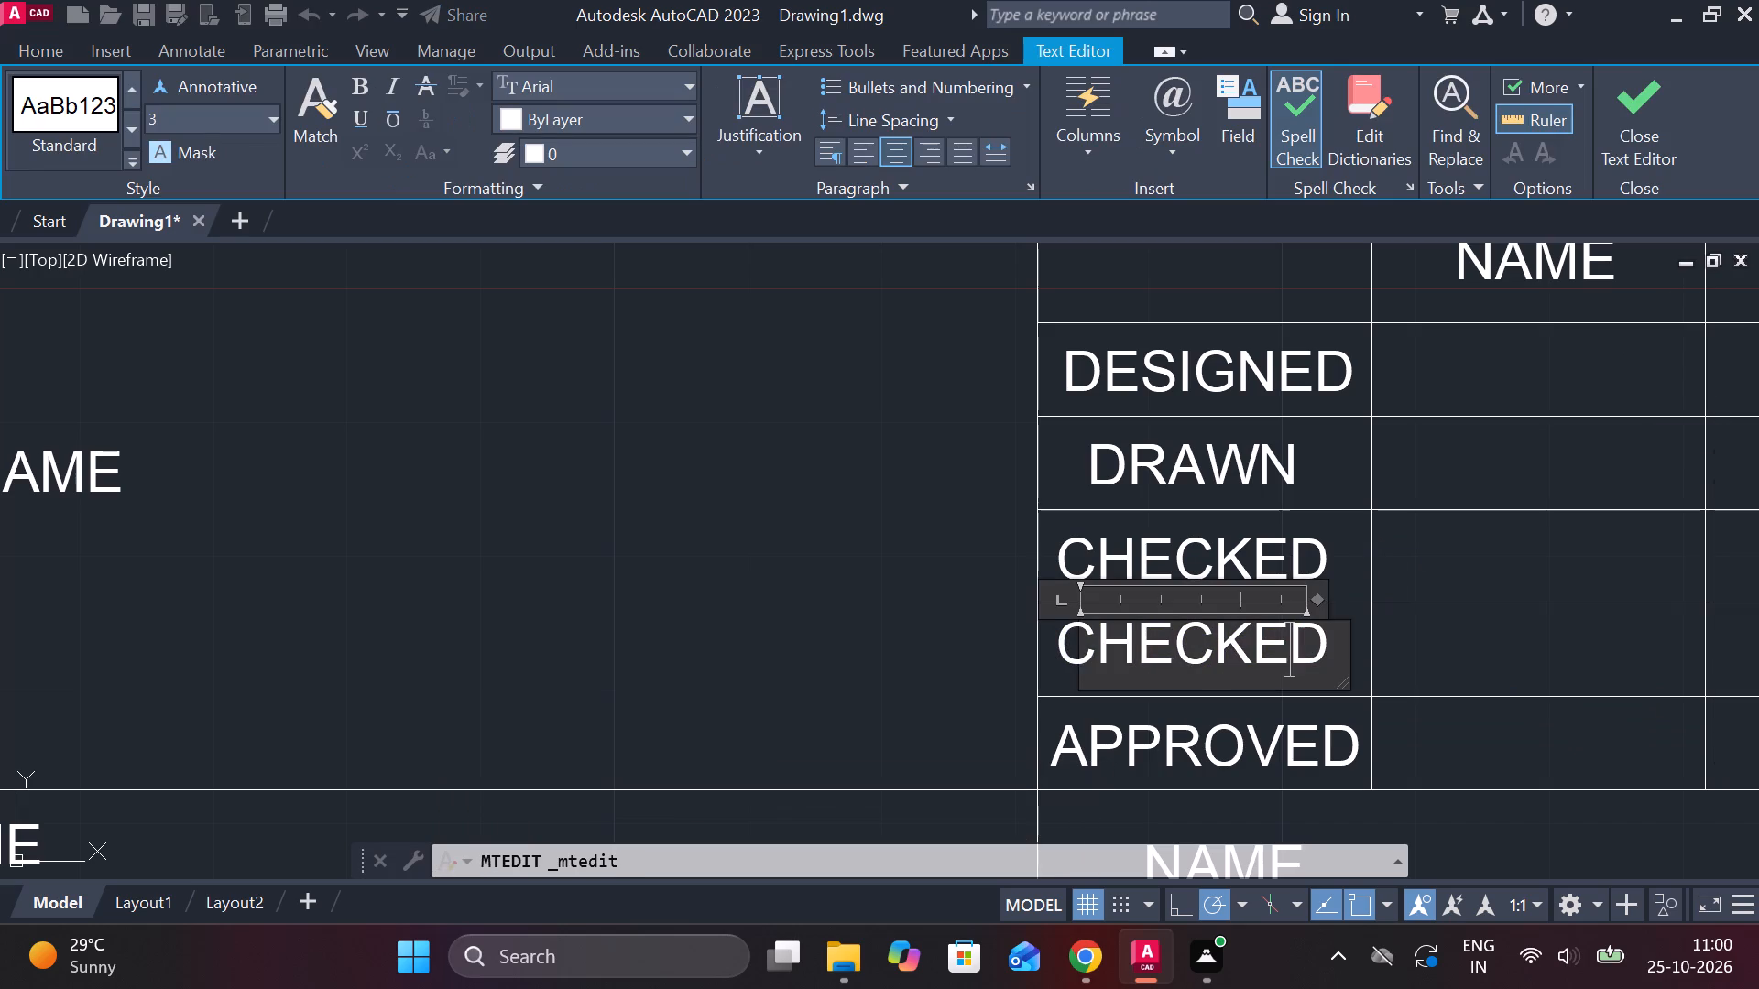
key(Right)
key(BackSpace)
key(BackSpace)
key(BackSpace)
key(BackSpace)
key(BackSpace)
key(BackSpace)
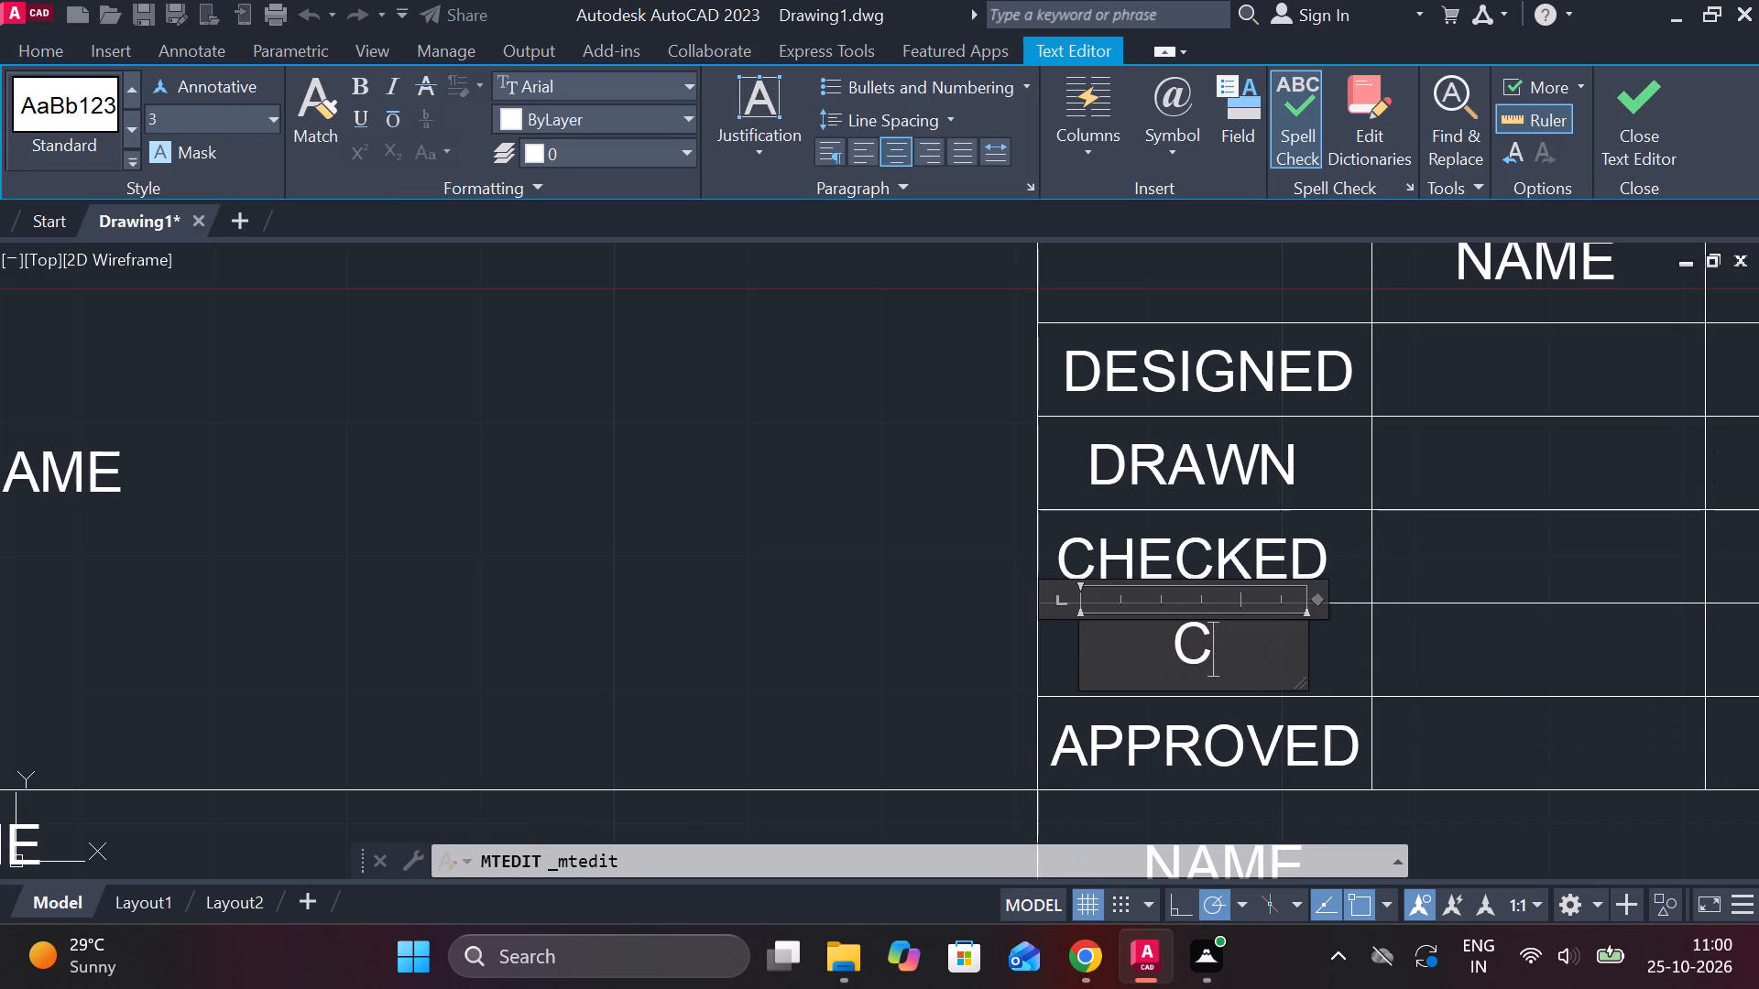
key(BackSpace)
text(STAN)
text(DARD)
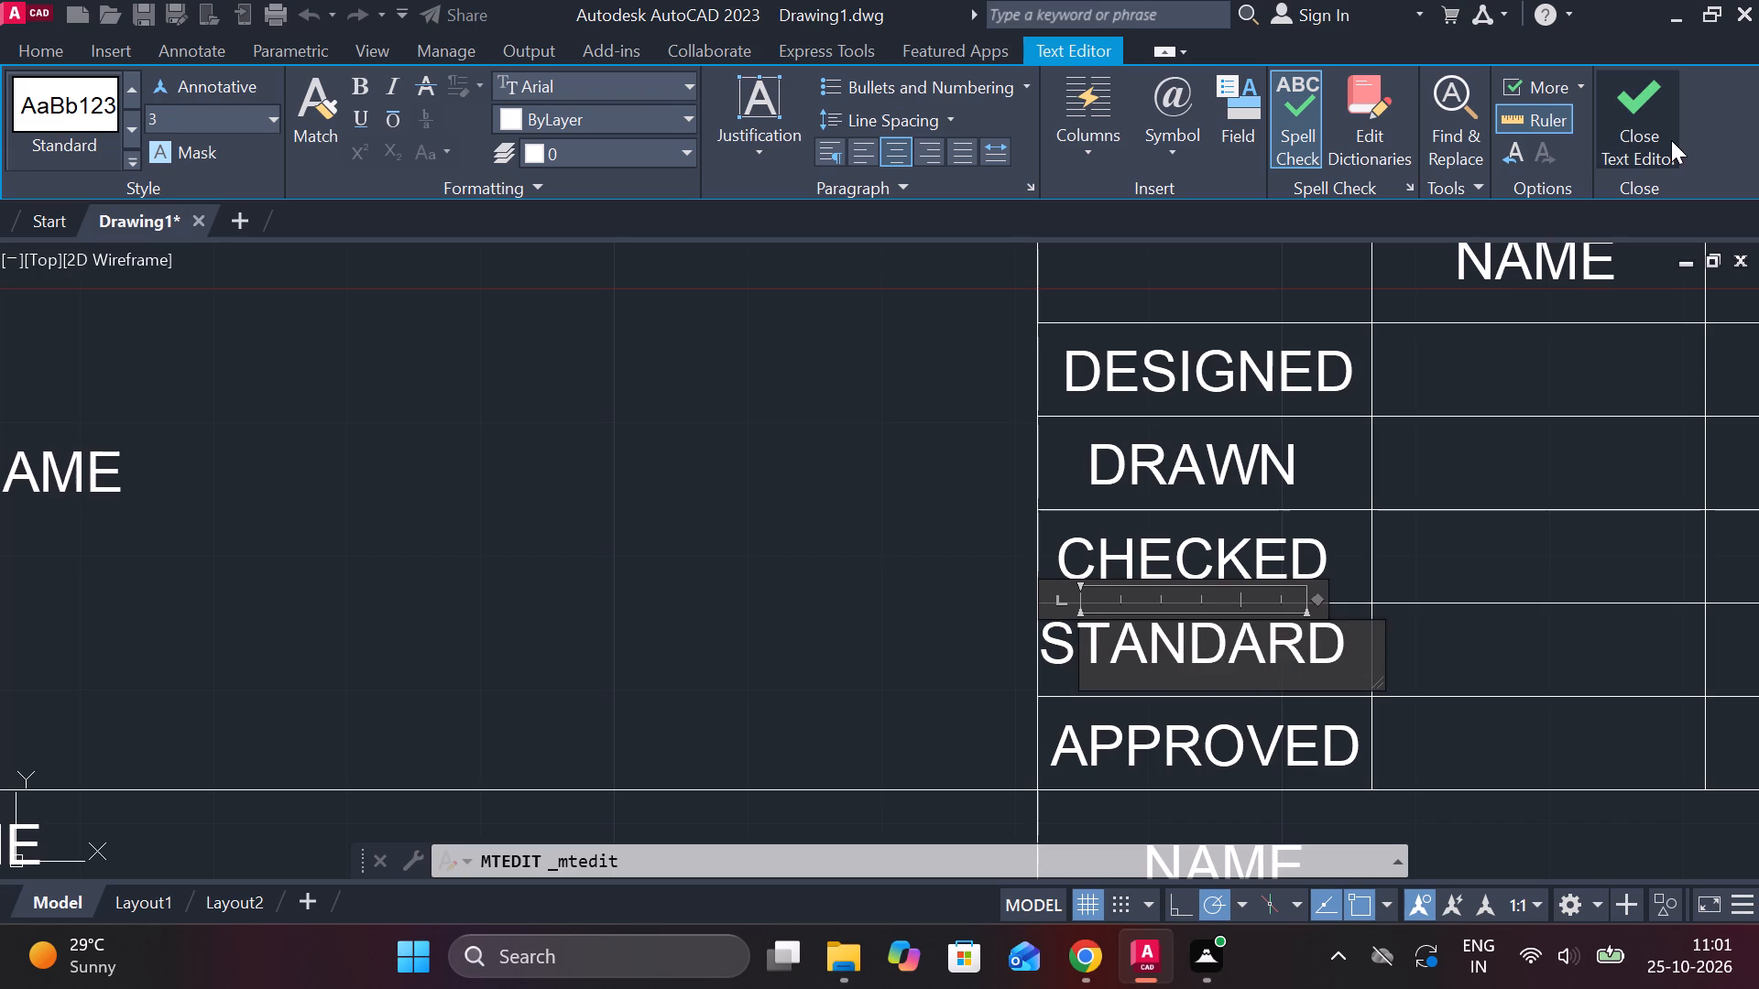
click(1671, 140)
Shift the STANDARD label slightly right so it sits centred in its cell.
scroll(1262, 613, up, 1)
click(1254, 652)
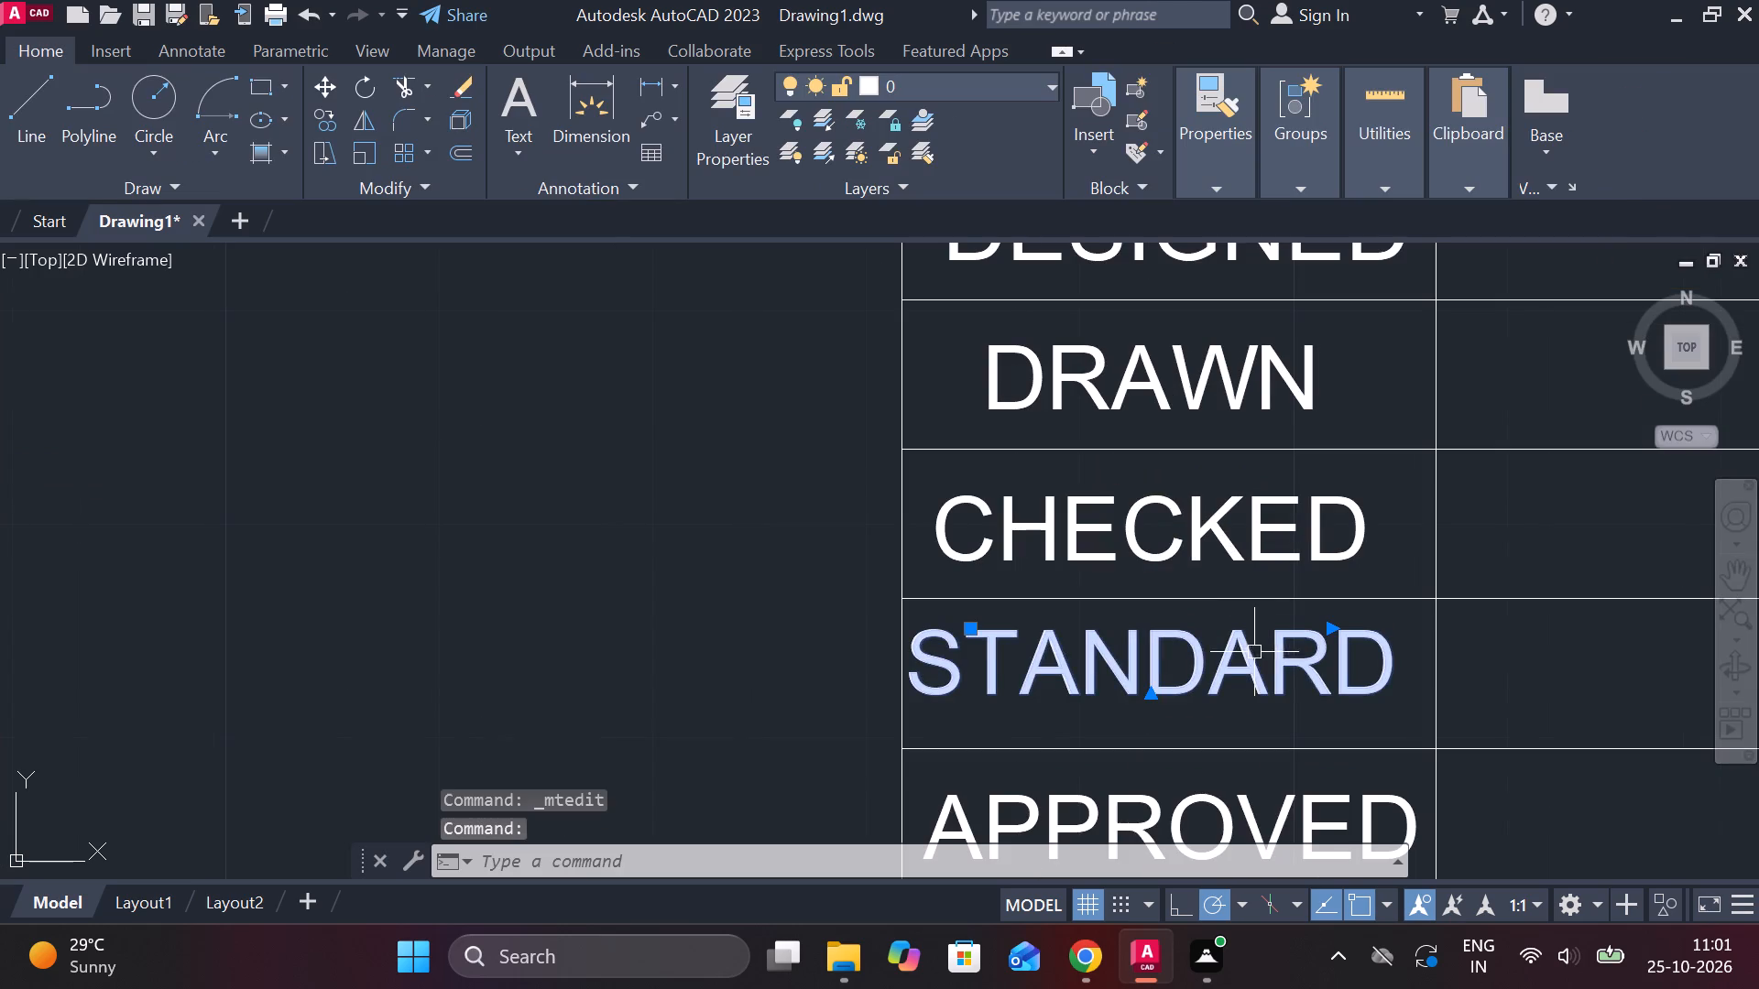
click(975, 628)
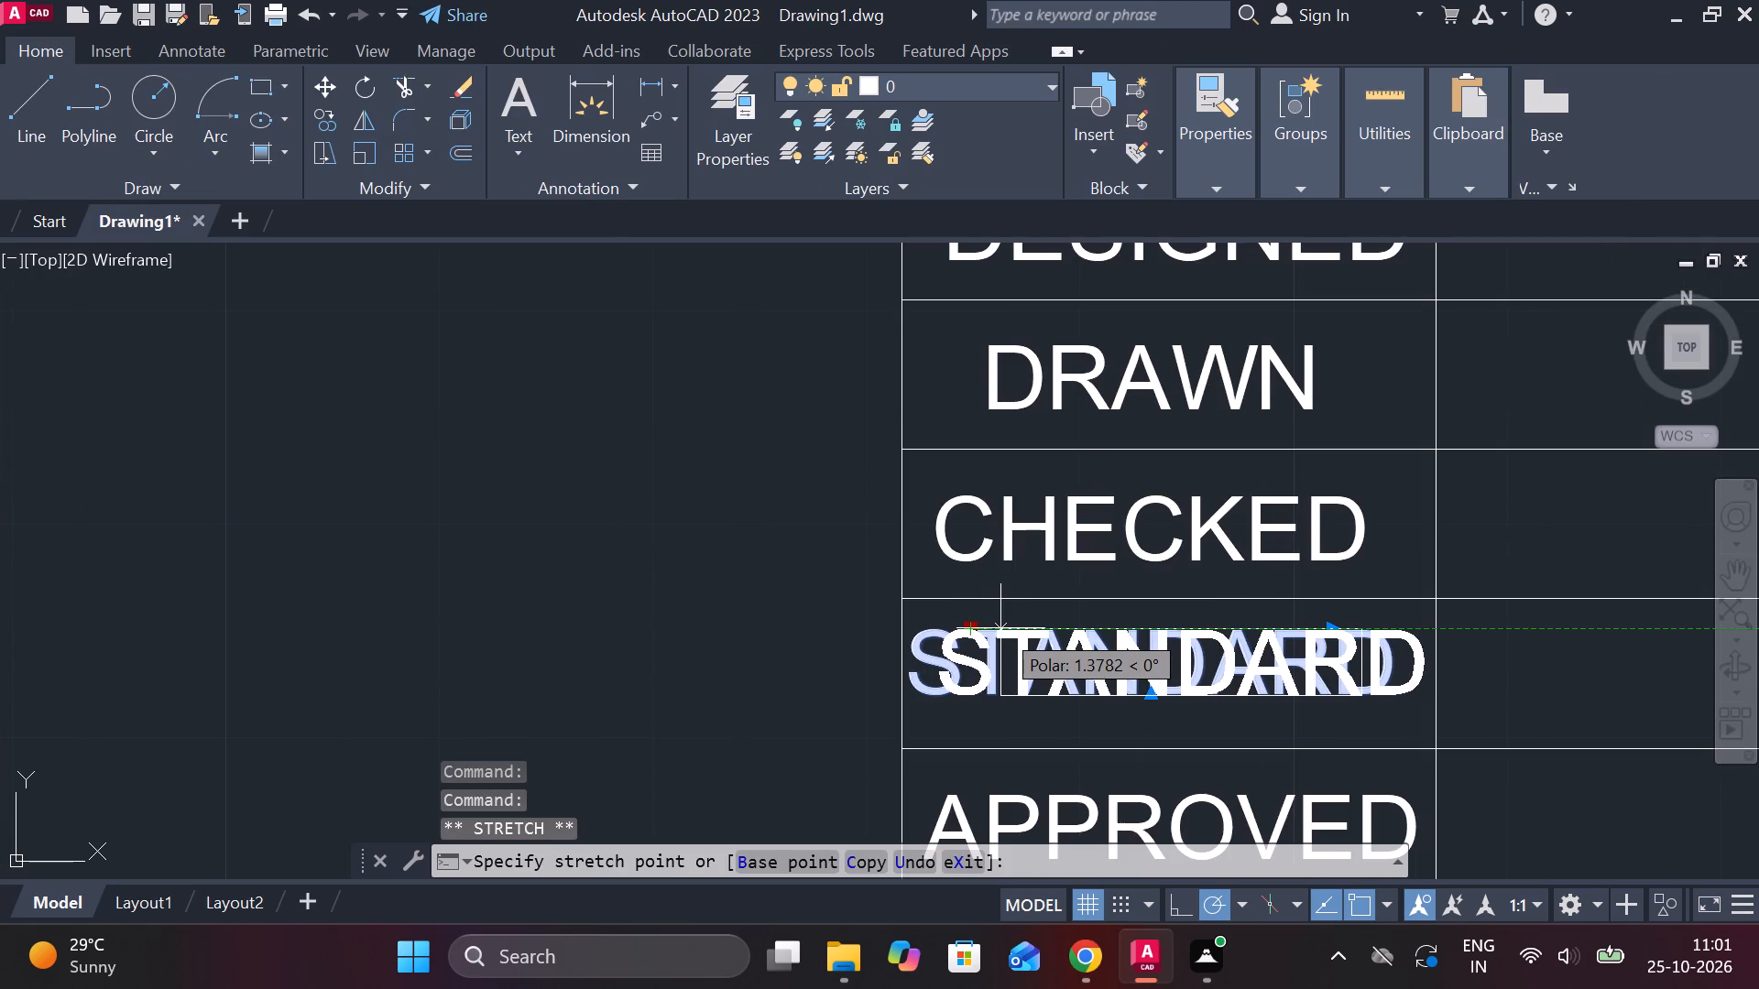
click(995, 628)
scroll(1038, 621, down, 2)
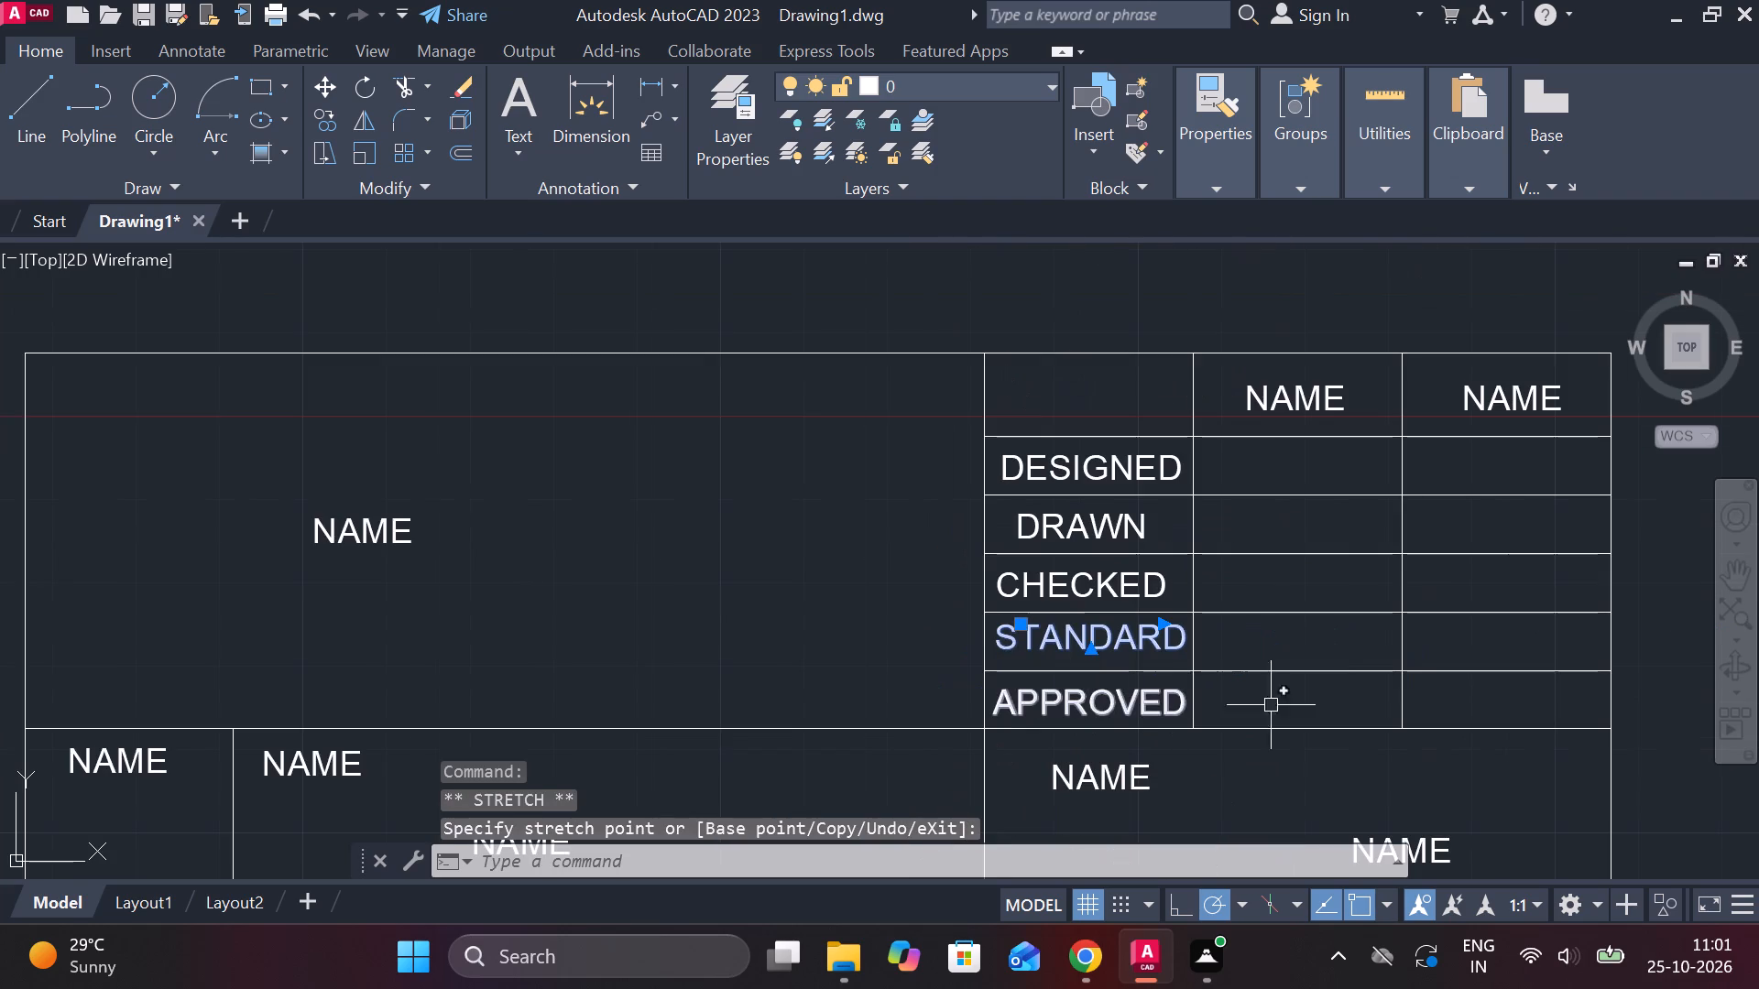
key(Escape)
Change the NAME heading of the last column in the header row to DATE.
scroll(1373, 671, down, 1)
scroll(1332, 707, up, 2)
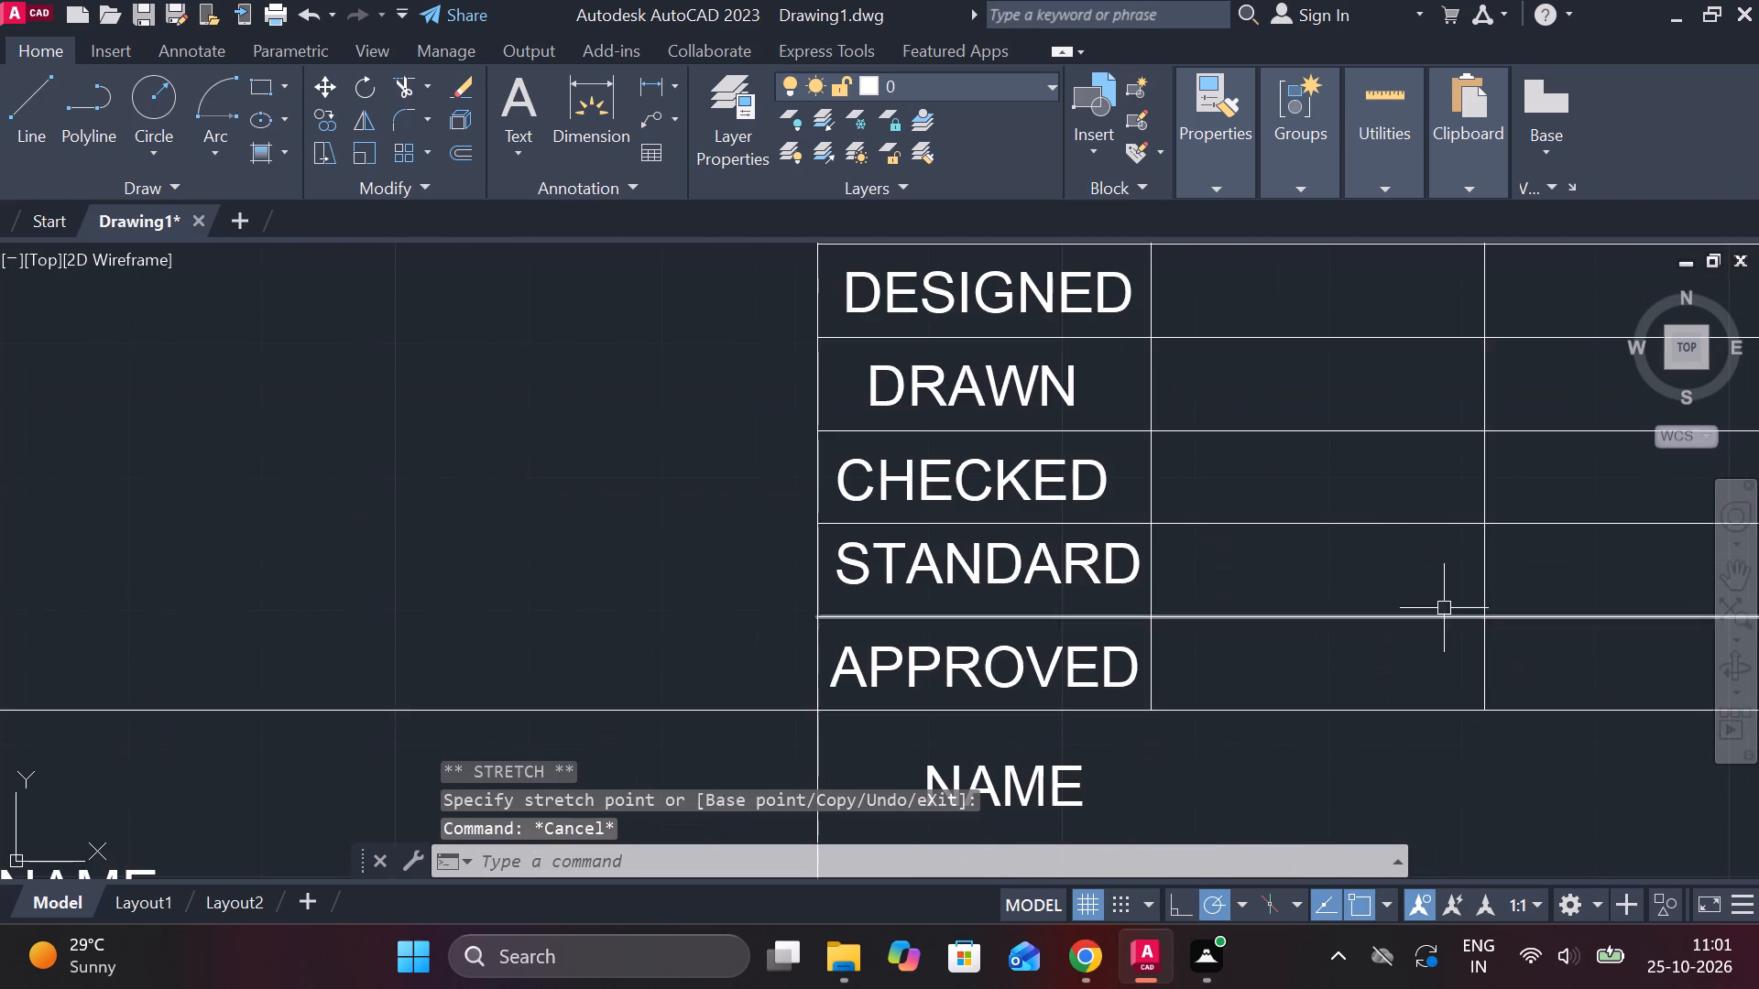
middle_drag(1444, 608, 1120, 777)
scroll(1167, 643, down, 1)
double_click(1297, 463)
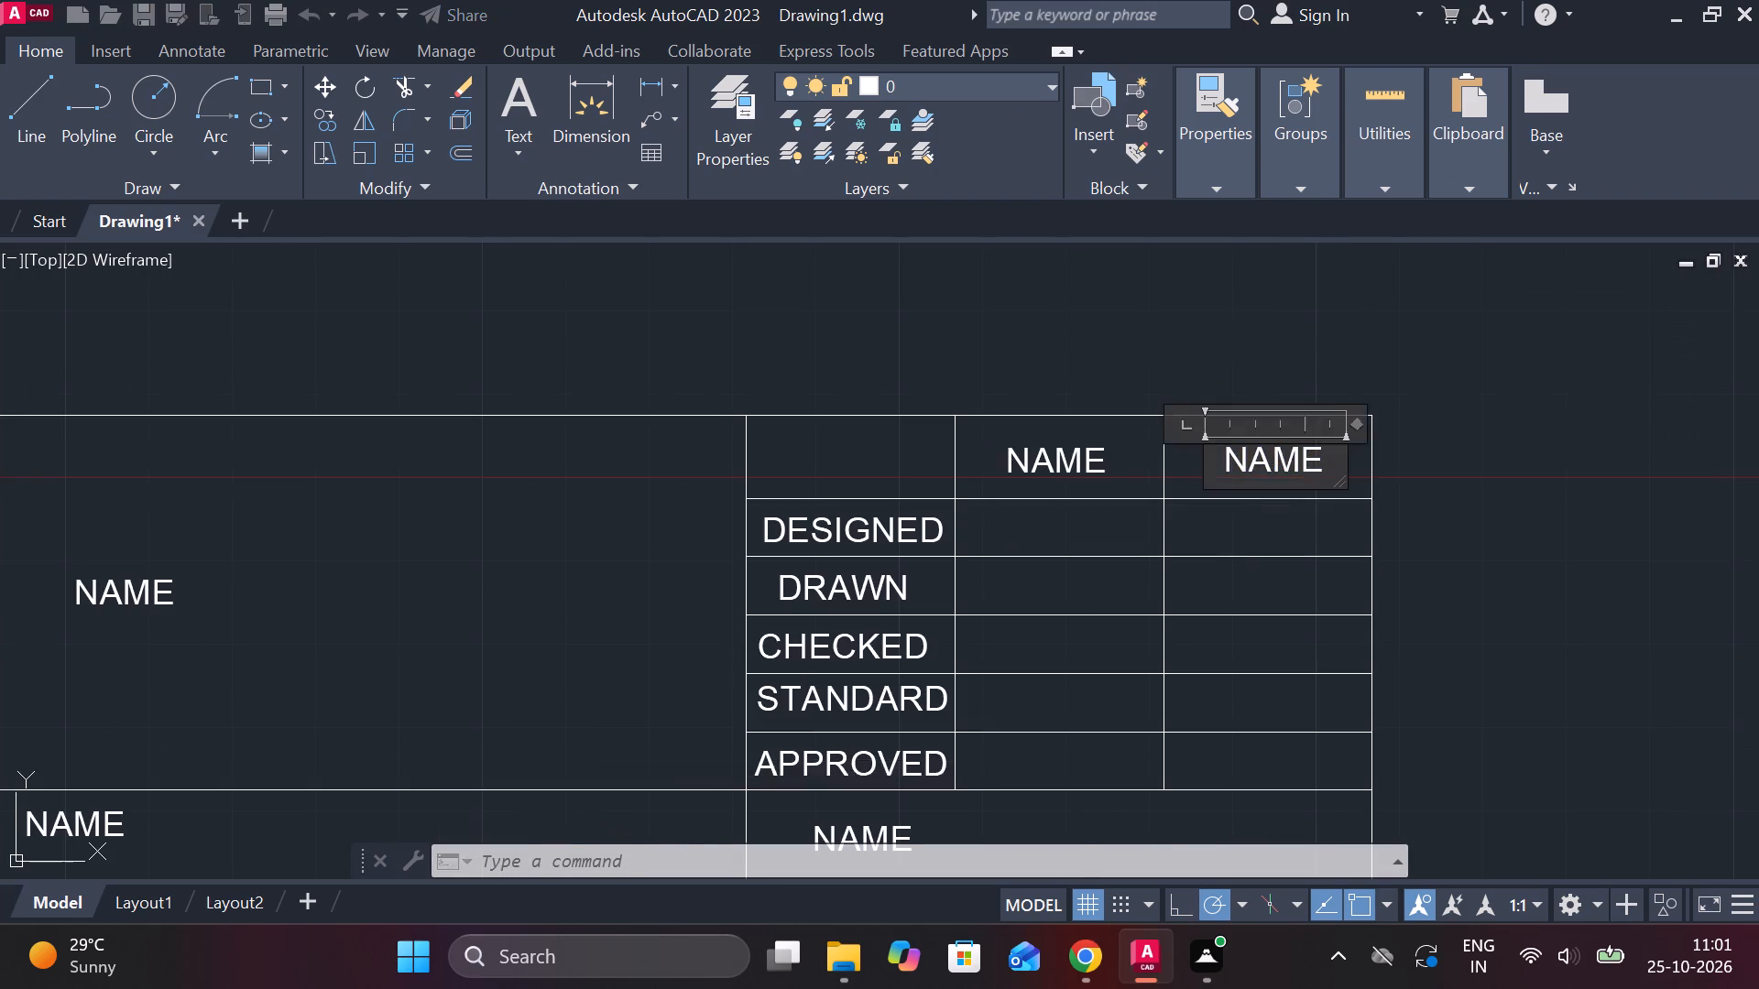
scroll(1297, 463, up, 2)
key(Right)
key(BackSpace)
key(BackSpace)
key(BackSpace)
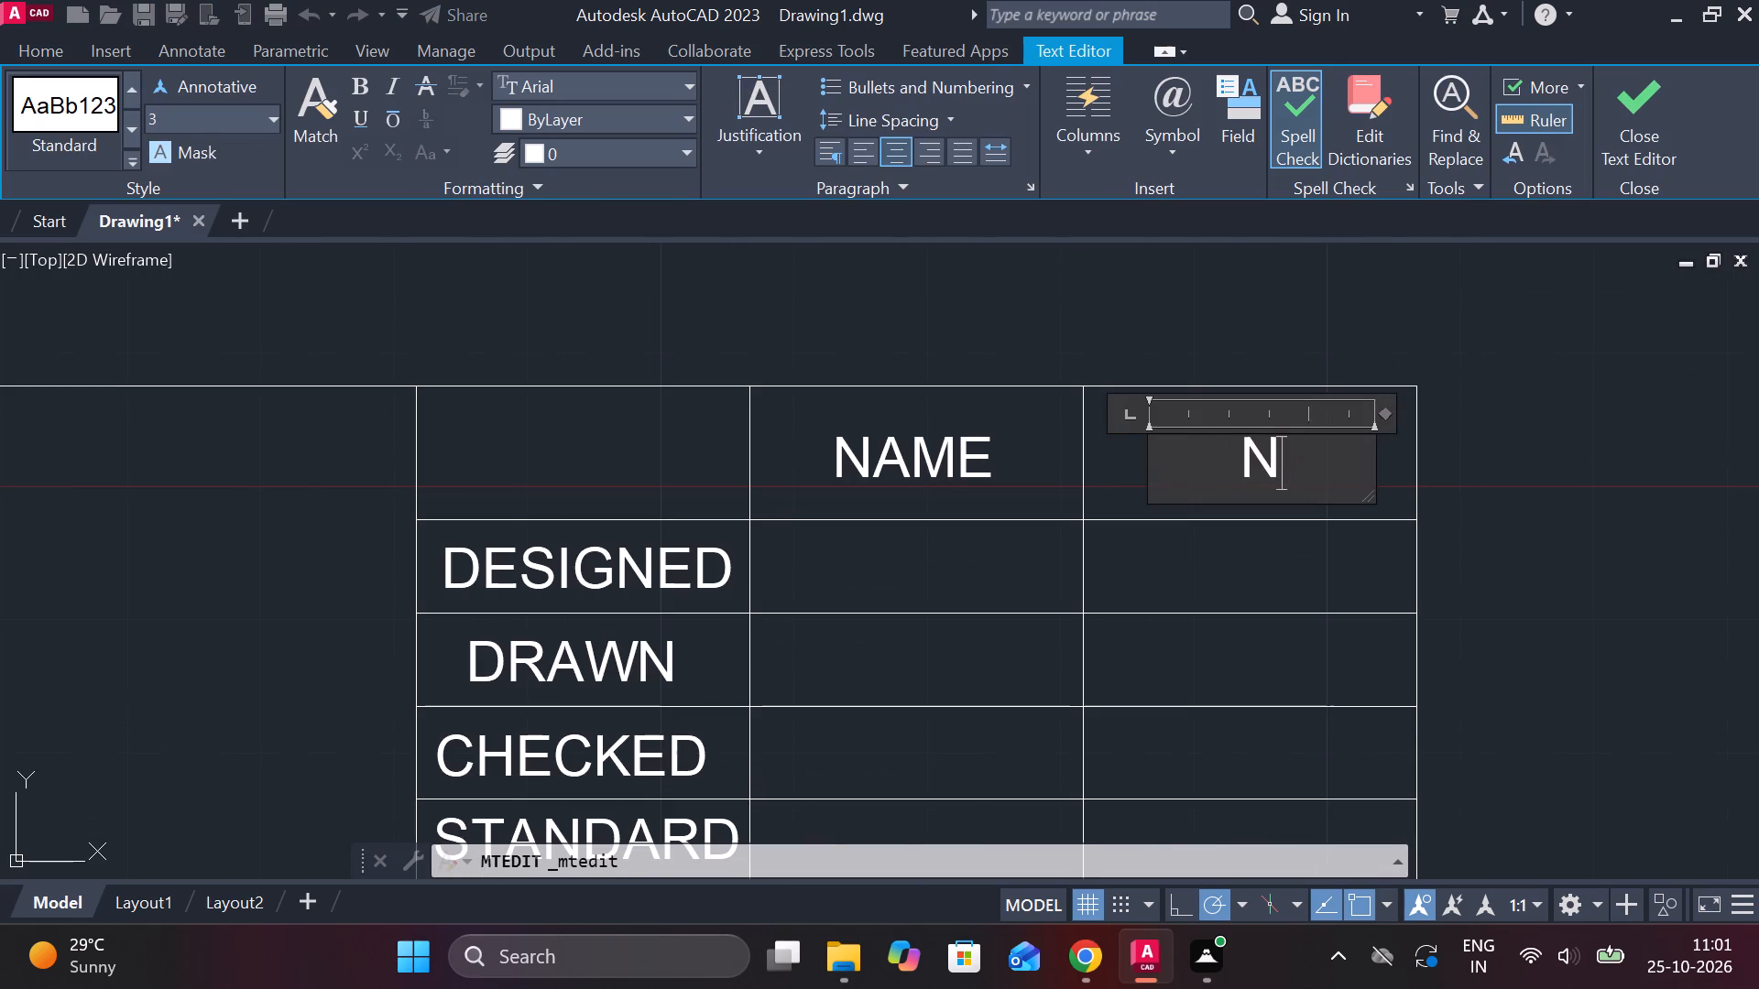
key(BackSpace)
text(DATE)
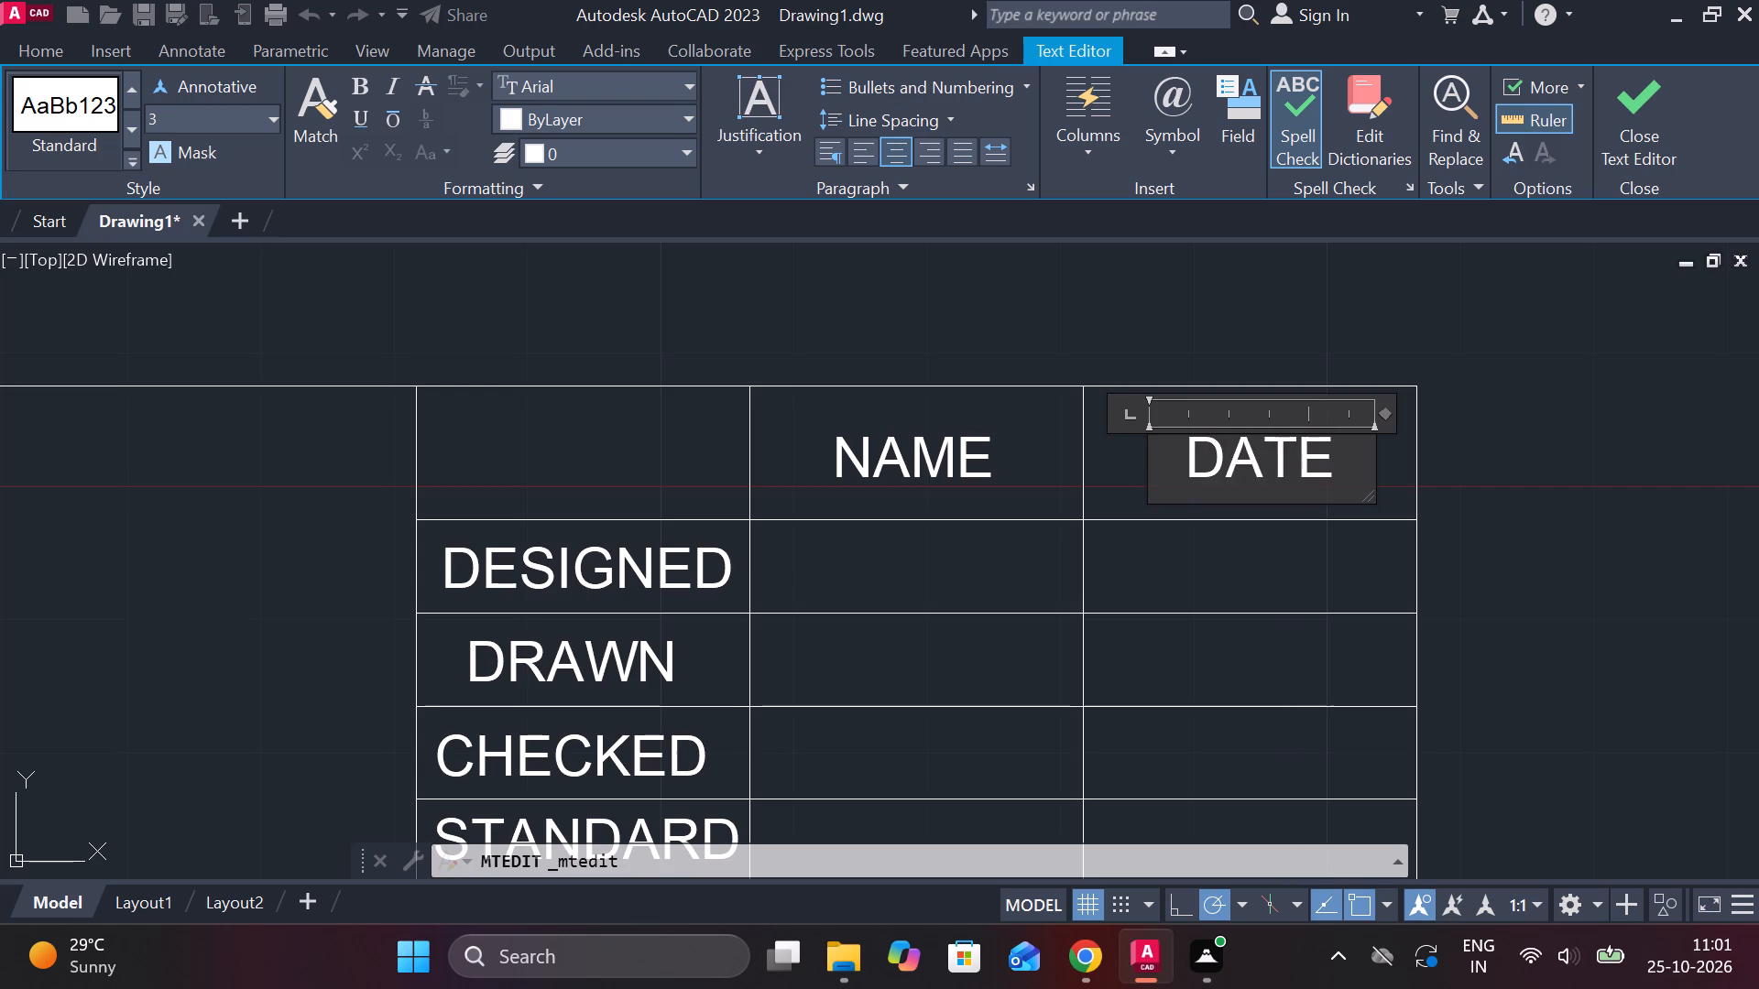
Change the NAME placeholder below APPROVED to DRAWING NO and widen its text box to fit on one line.
click(1298, 515)
scroll(1391, 603, down, 2)
middle_drag(1334, 695, 1342, 592)
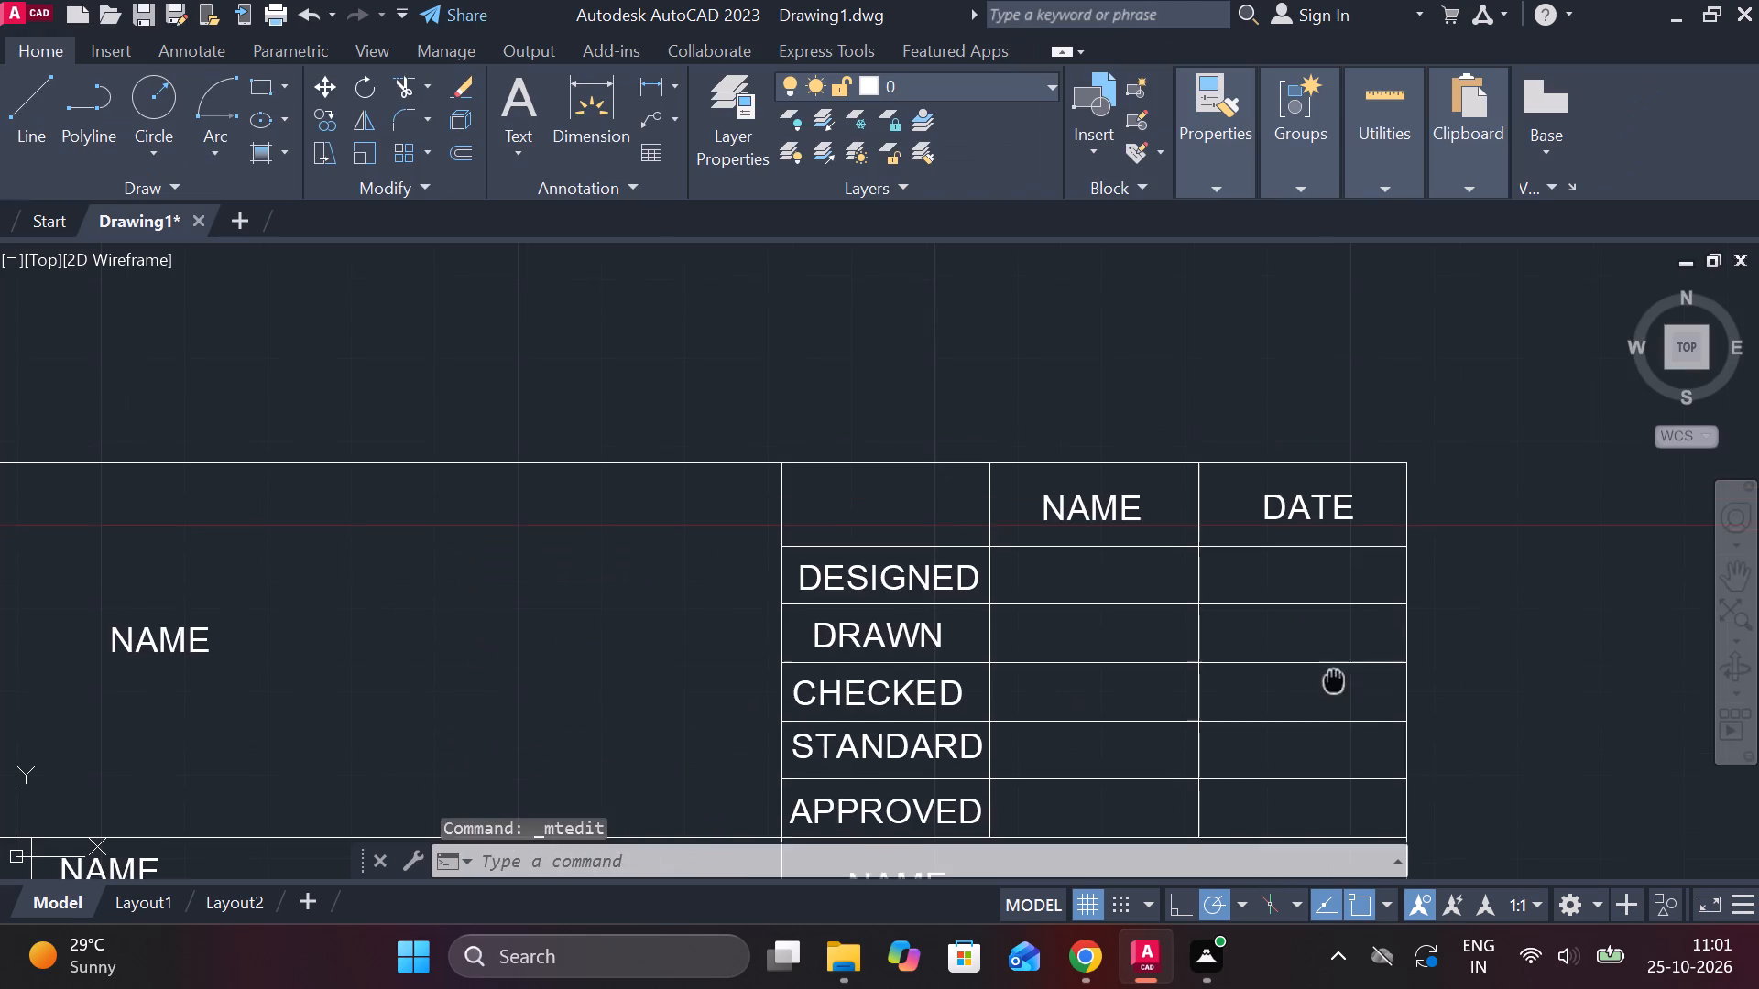
middle_drag(1342, 592, 1389, 310)
scroll(1139, 460, up, 2)
double_click(751, 549)
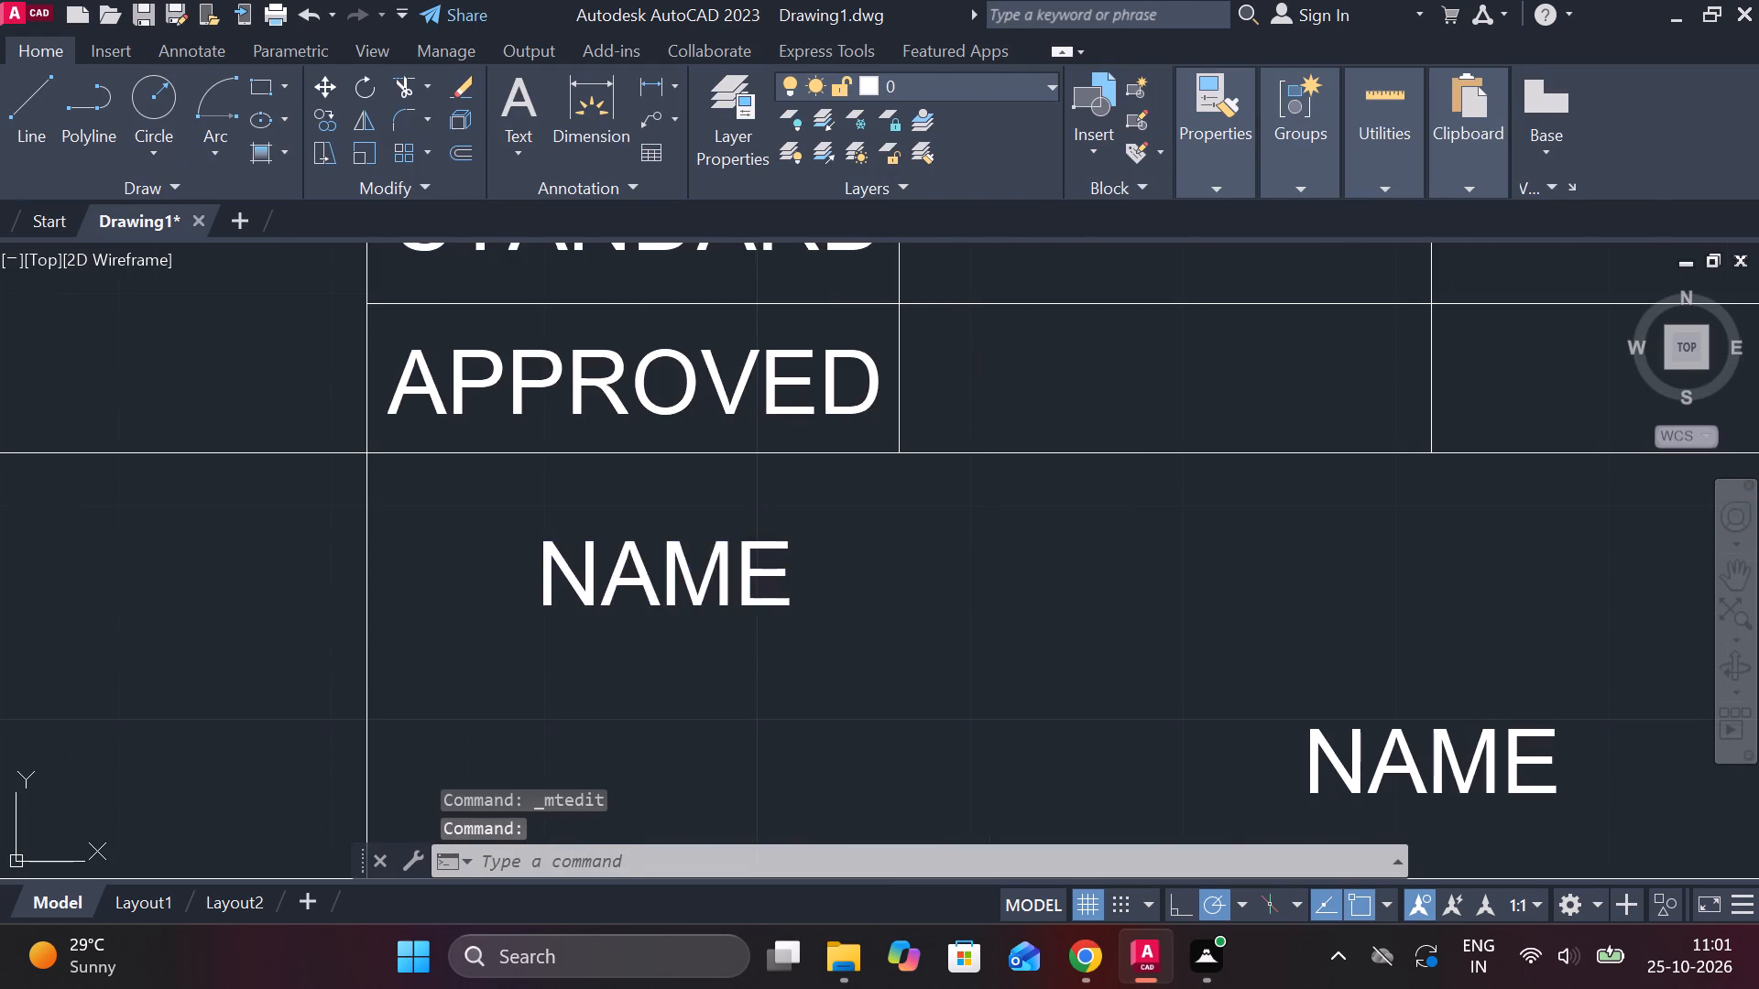
key(Right)
key(BackSpace)
key(BackSpace)
key(BackSpace)
key(BackSpace)
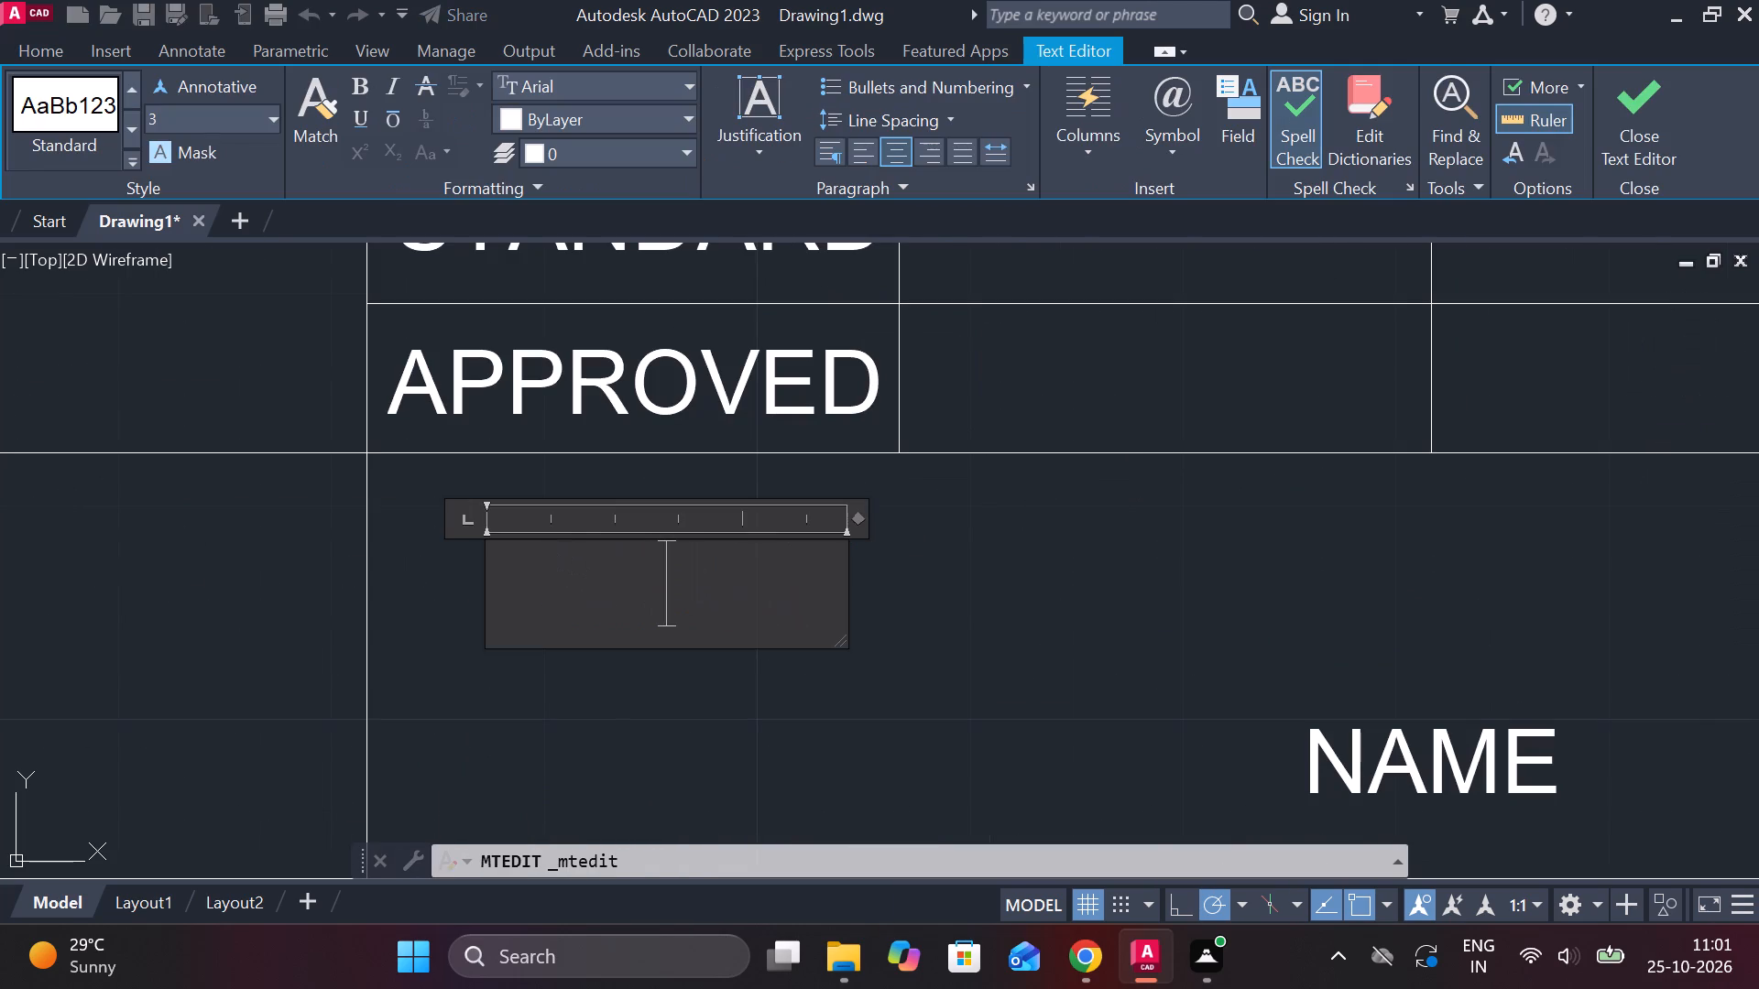
text(DRAWING NO)
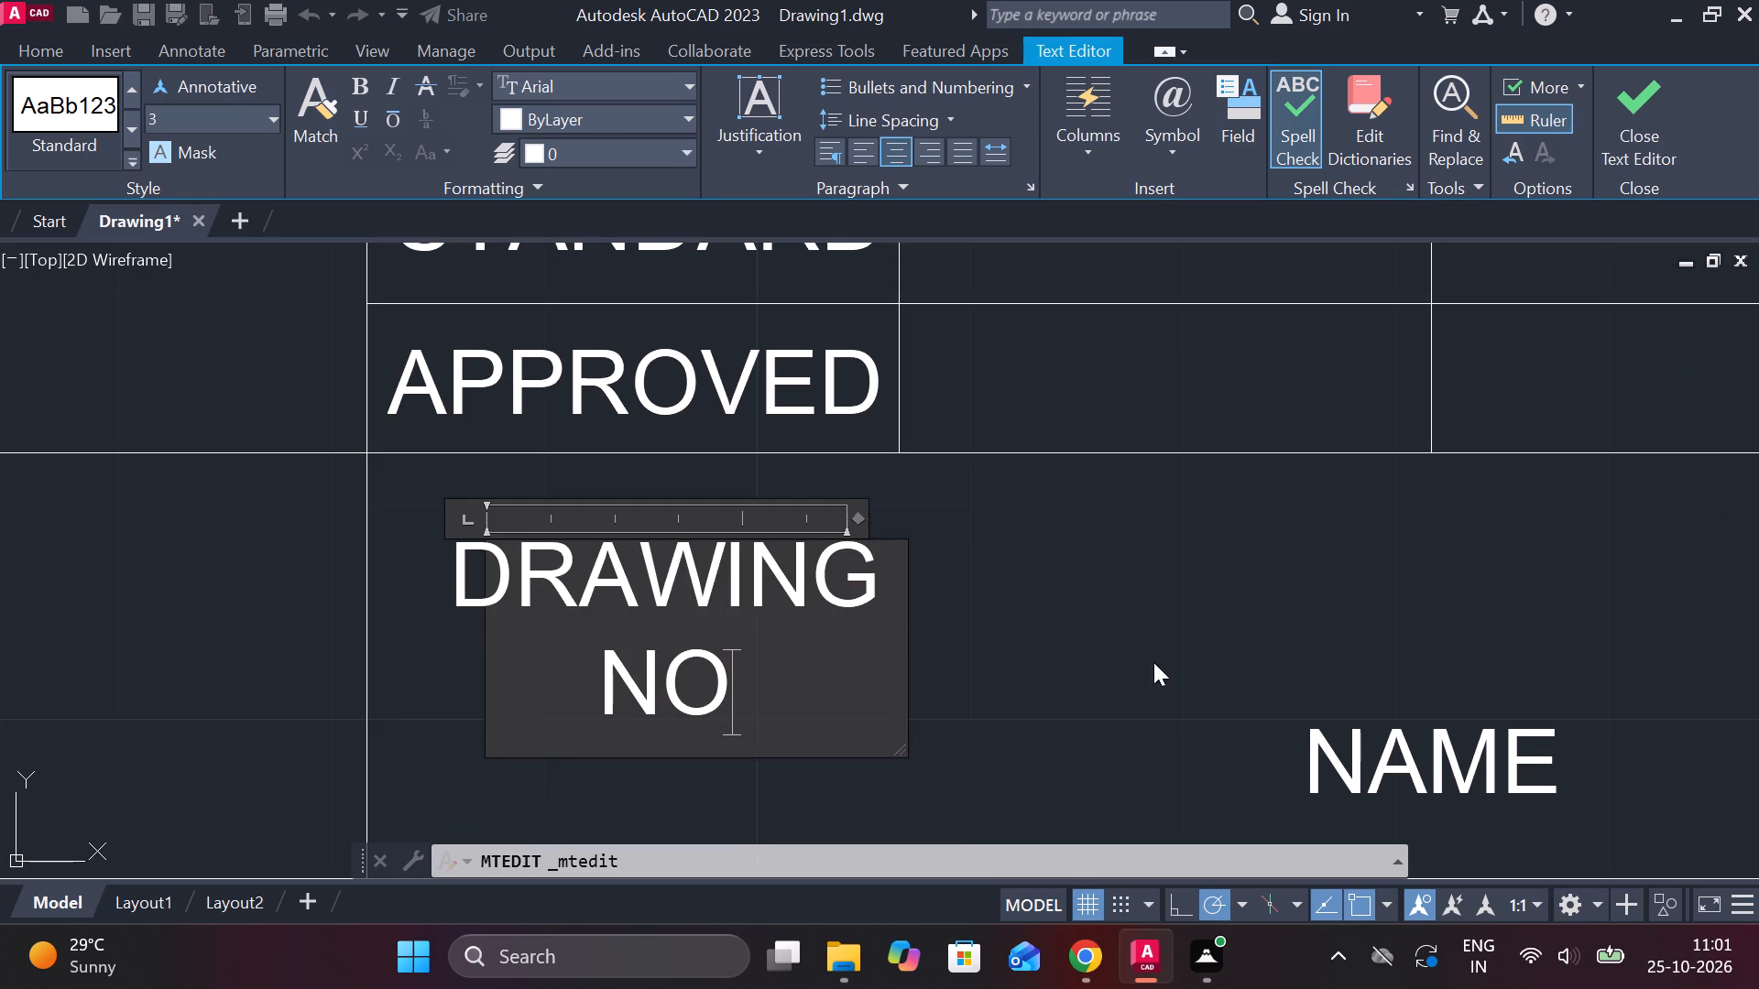
click(896, 606)
drag(901, 632, 1078, 577)
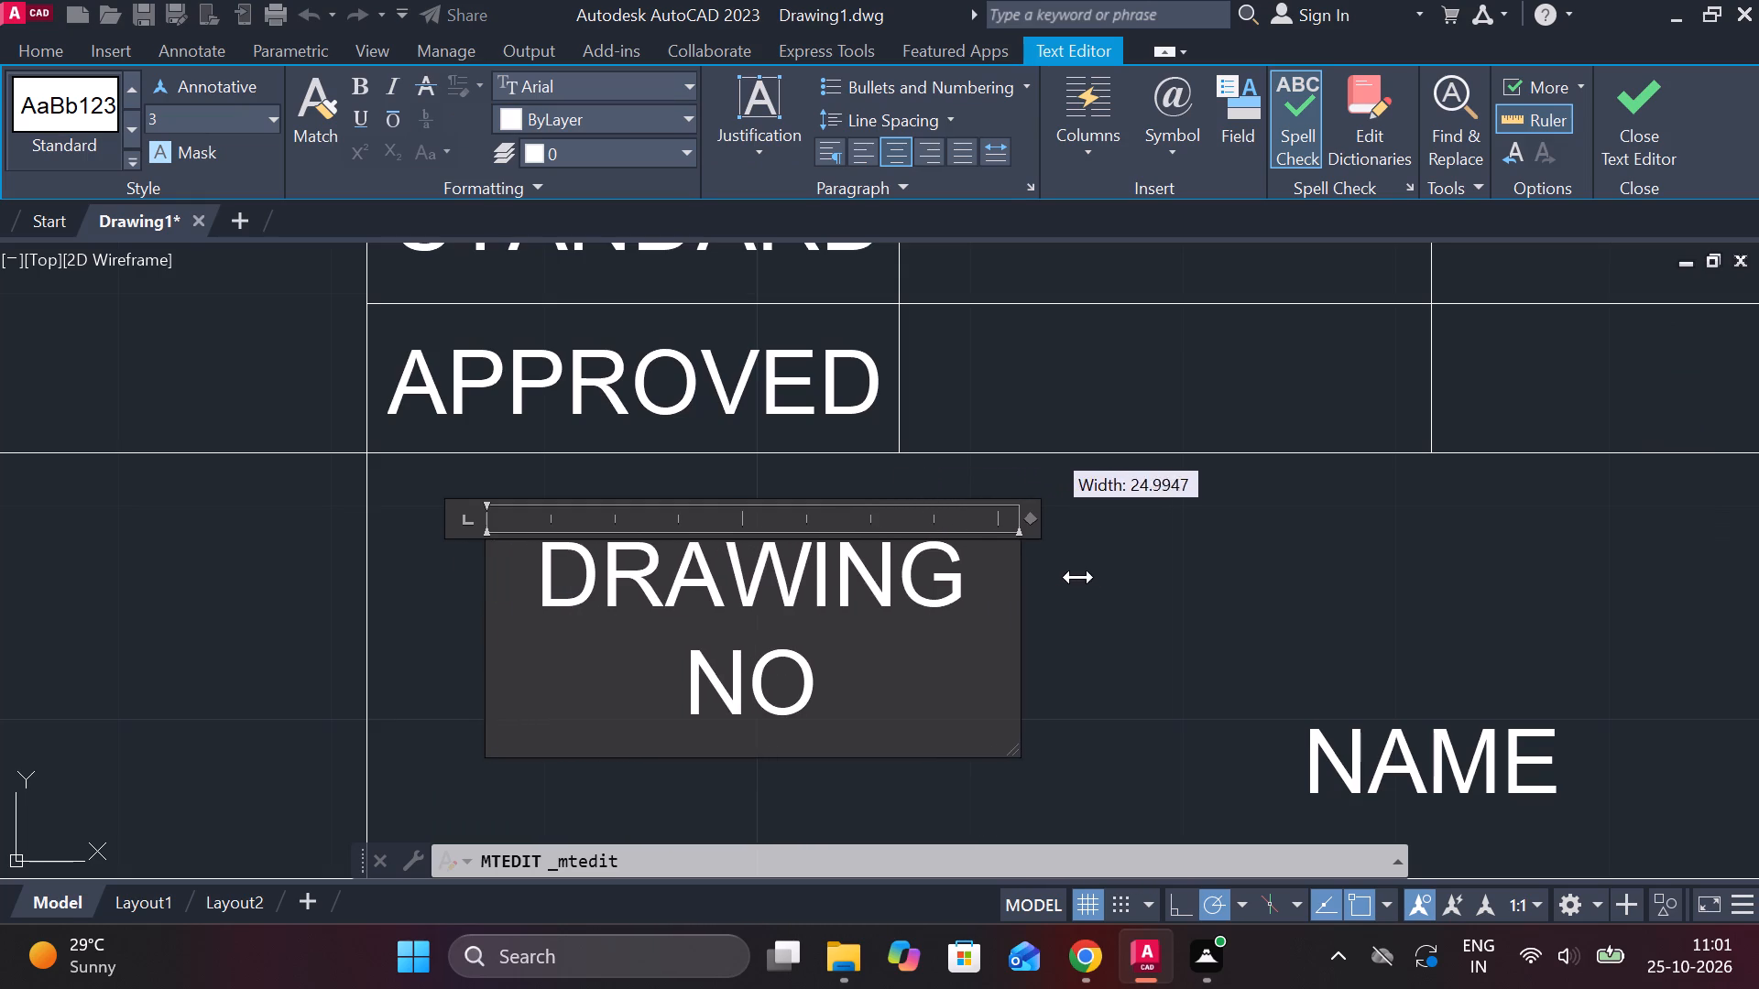
drag(1078, 577, 1132, 568)
click(1646, 154)
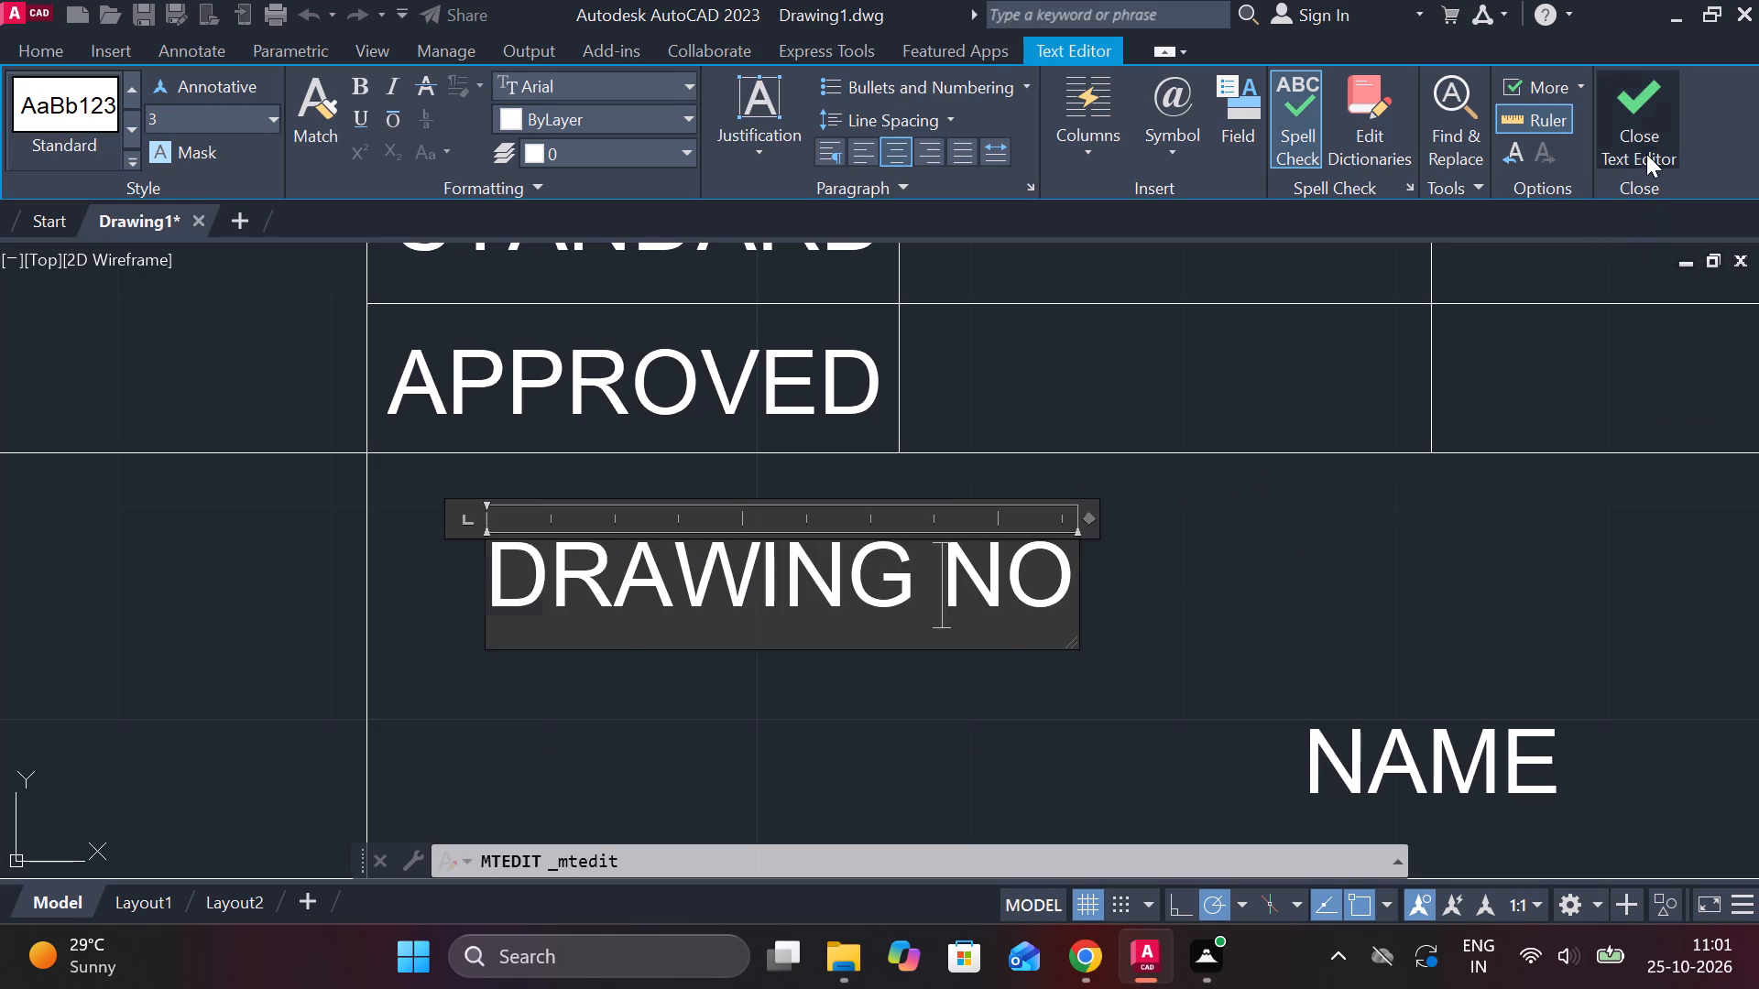
Change the NAME placeholder below and right of DRAWING NO to SHEET 1 OF 1, widened to fit on one line.
middle_drag(1453, 782, 1167, 618)
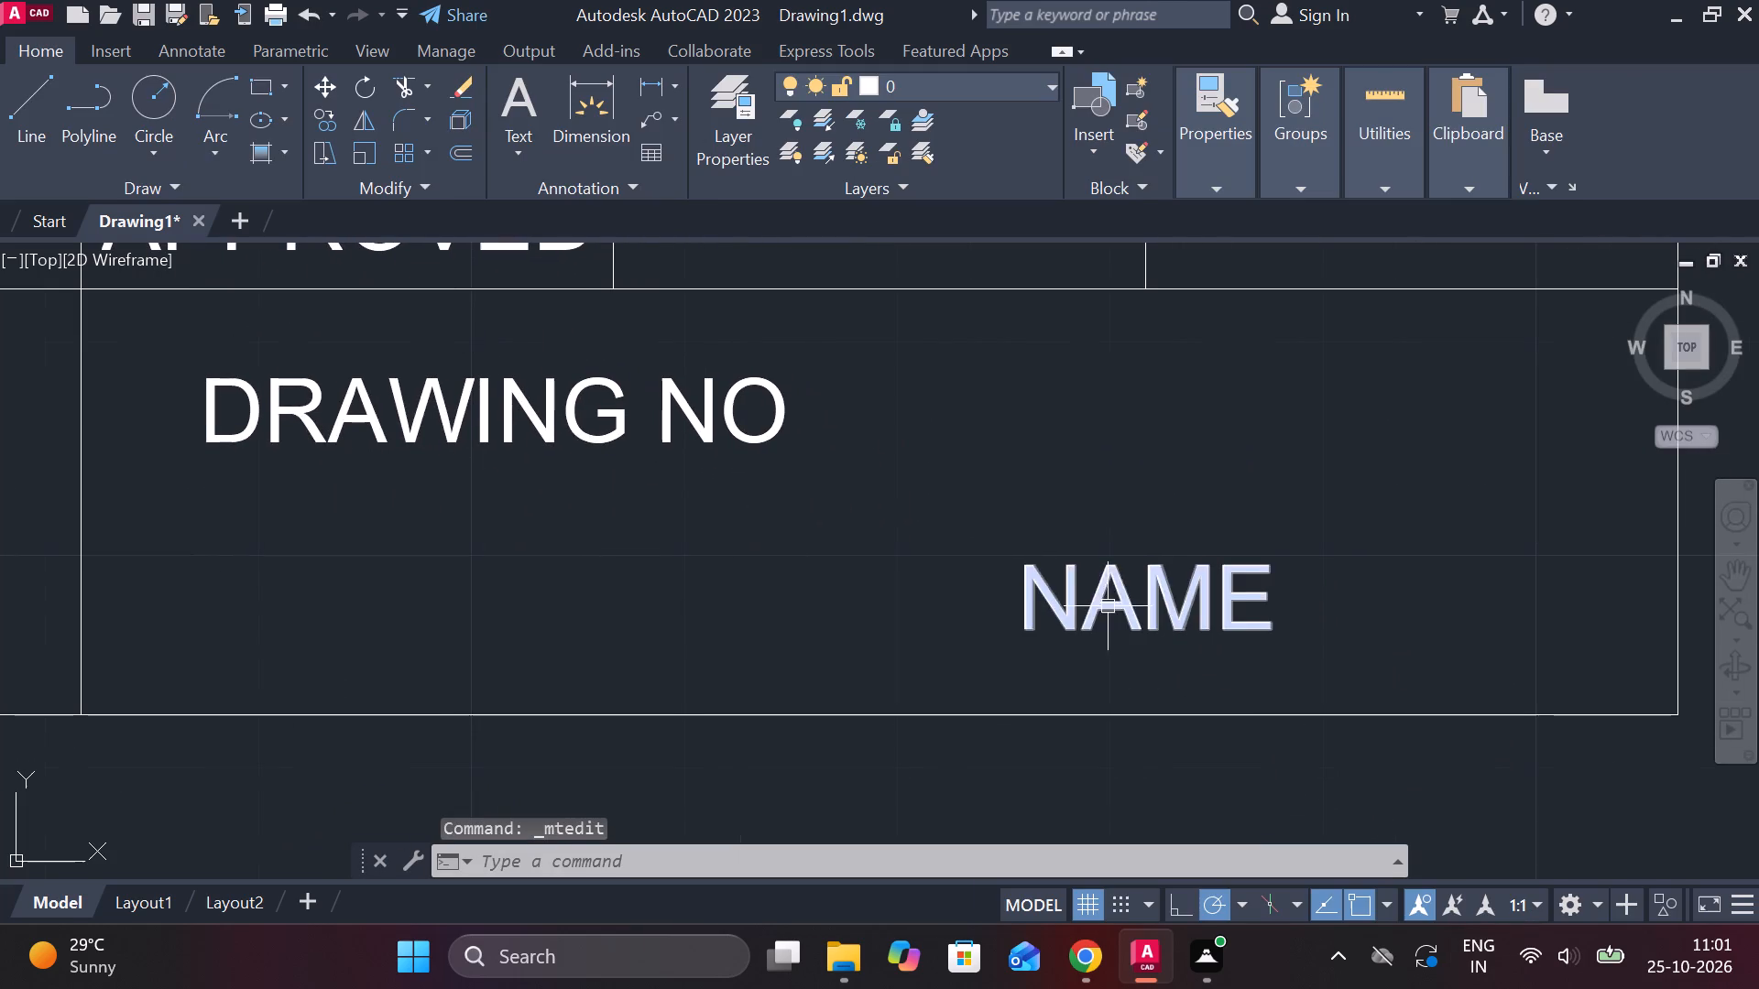
double_click(1112, 601)
key(Right)
key(Right)
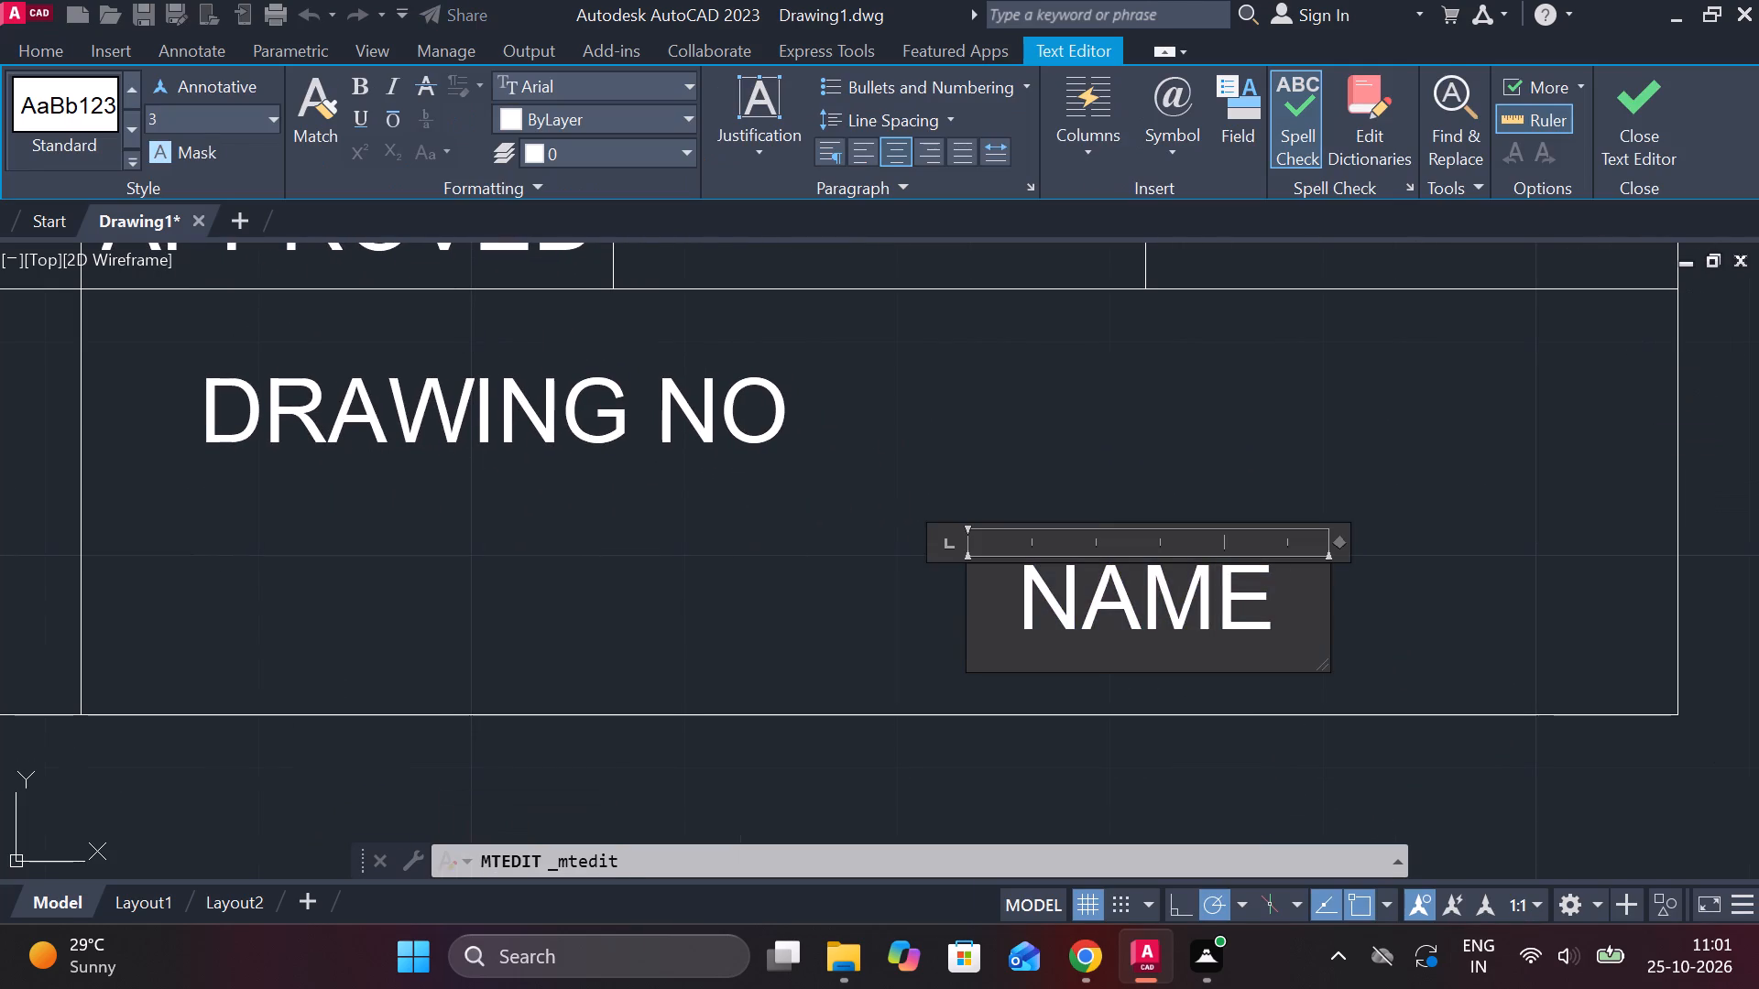
key(BackSpace)
key(BackSpace)
key(BackSpace)
key(BackSpace)
text(SHEET)
key(space)
text(1)
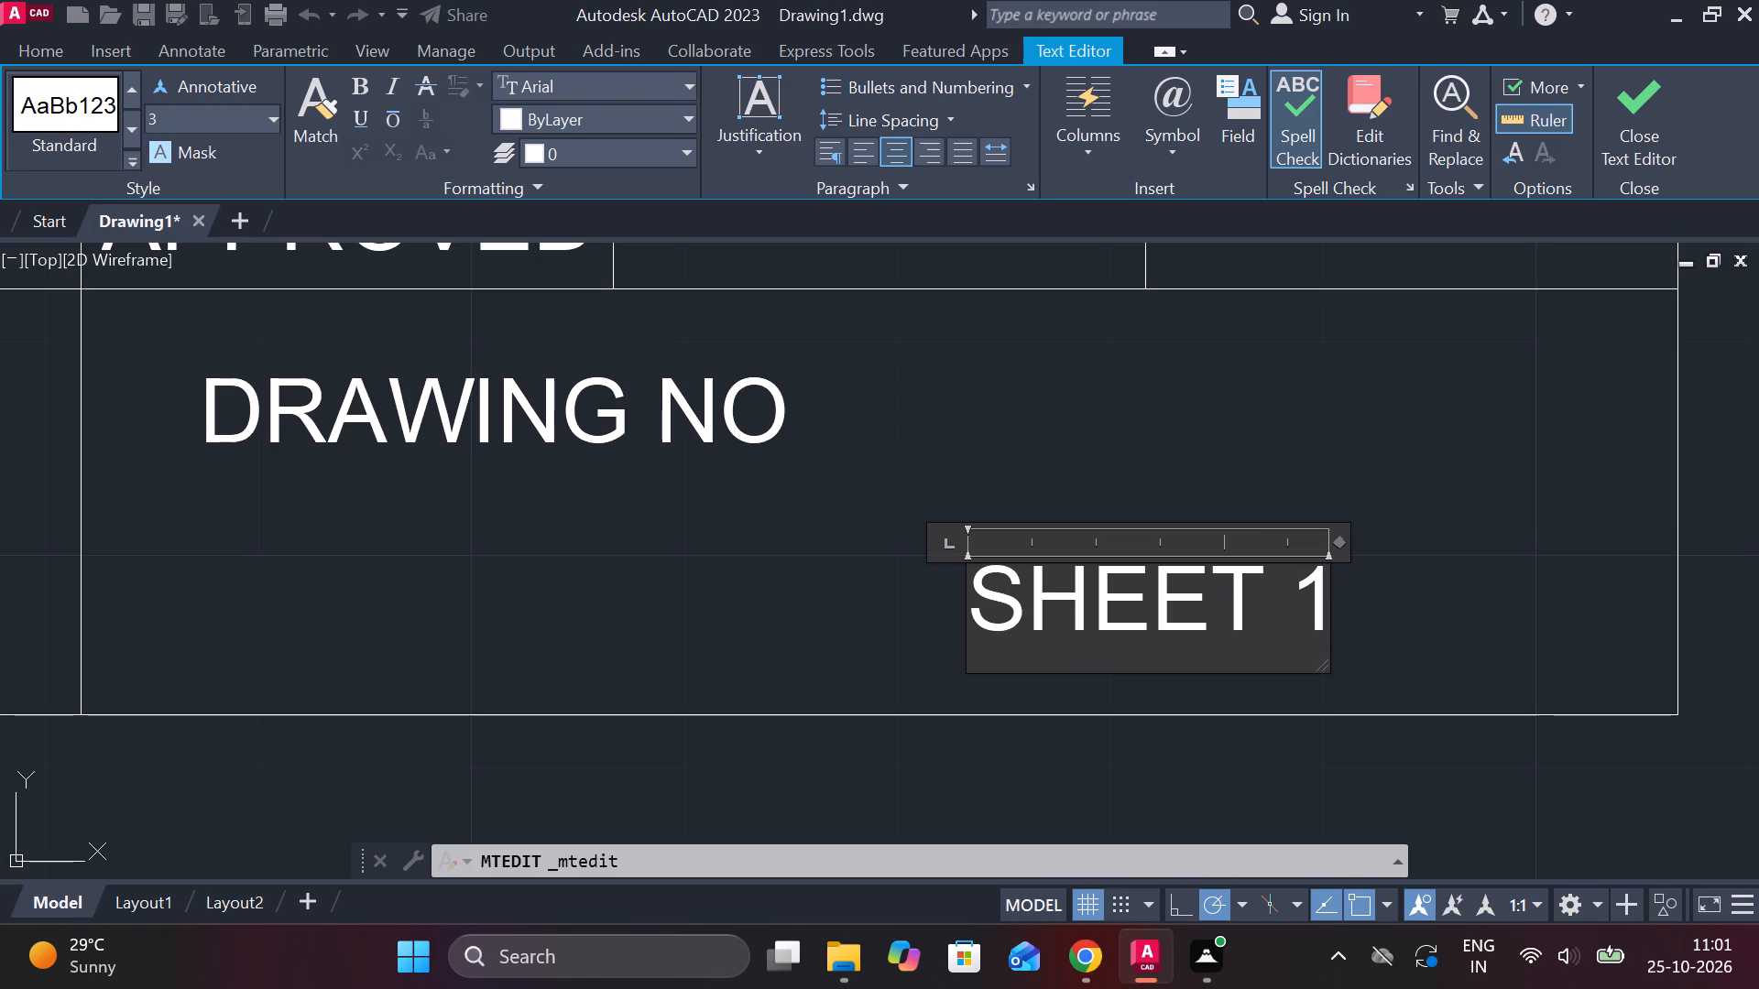
key(space)
text(OFF 1)
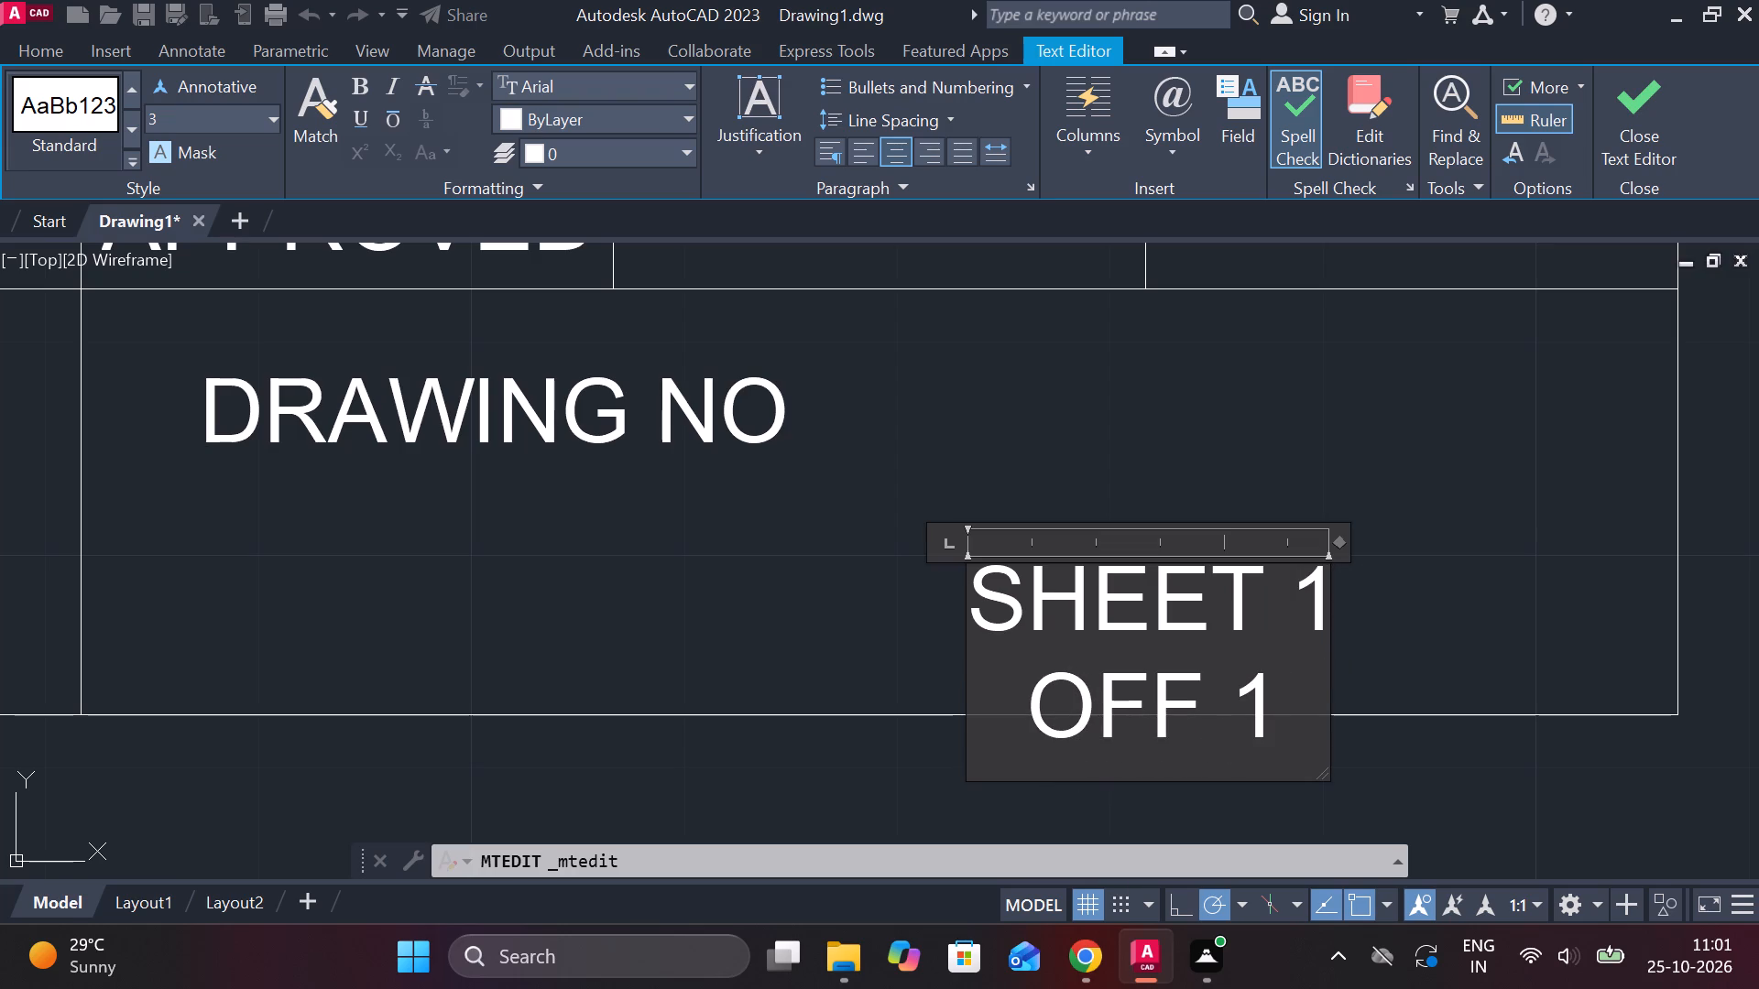
click(1205, 701)
key(BackSpace)
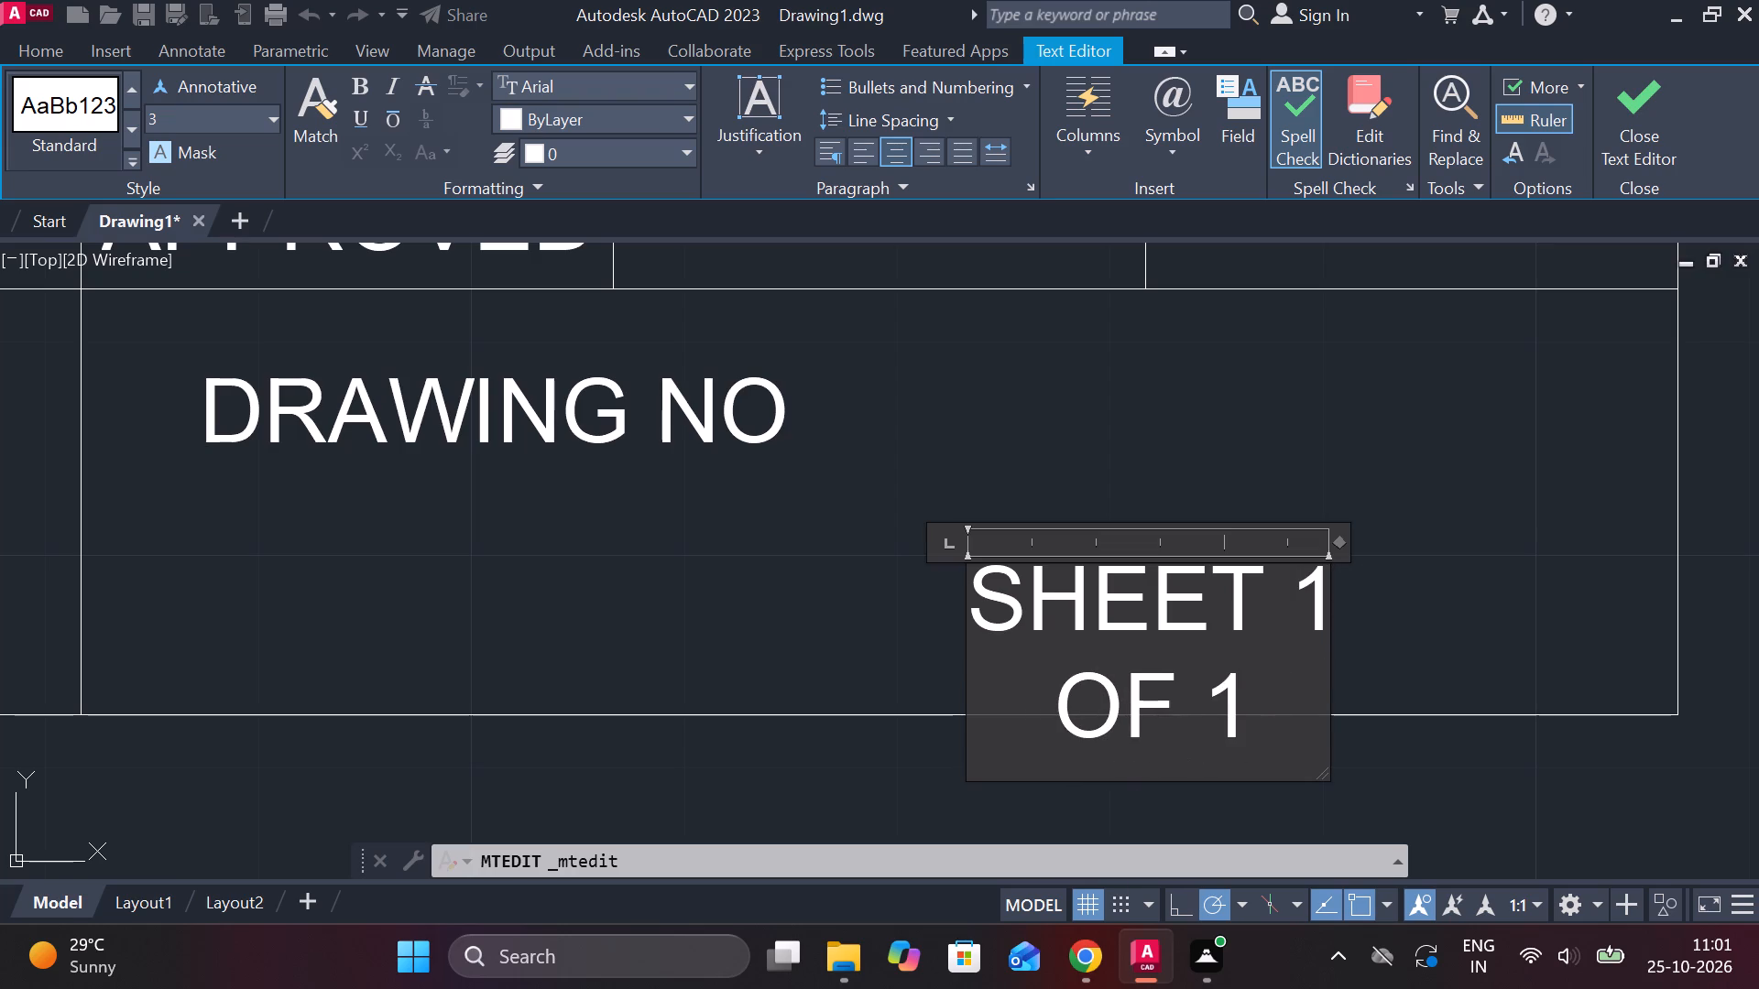
drag(1327, 642, 1566, 597)
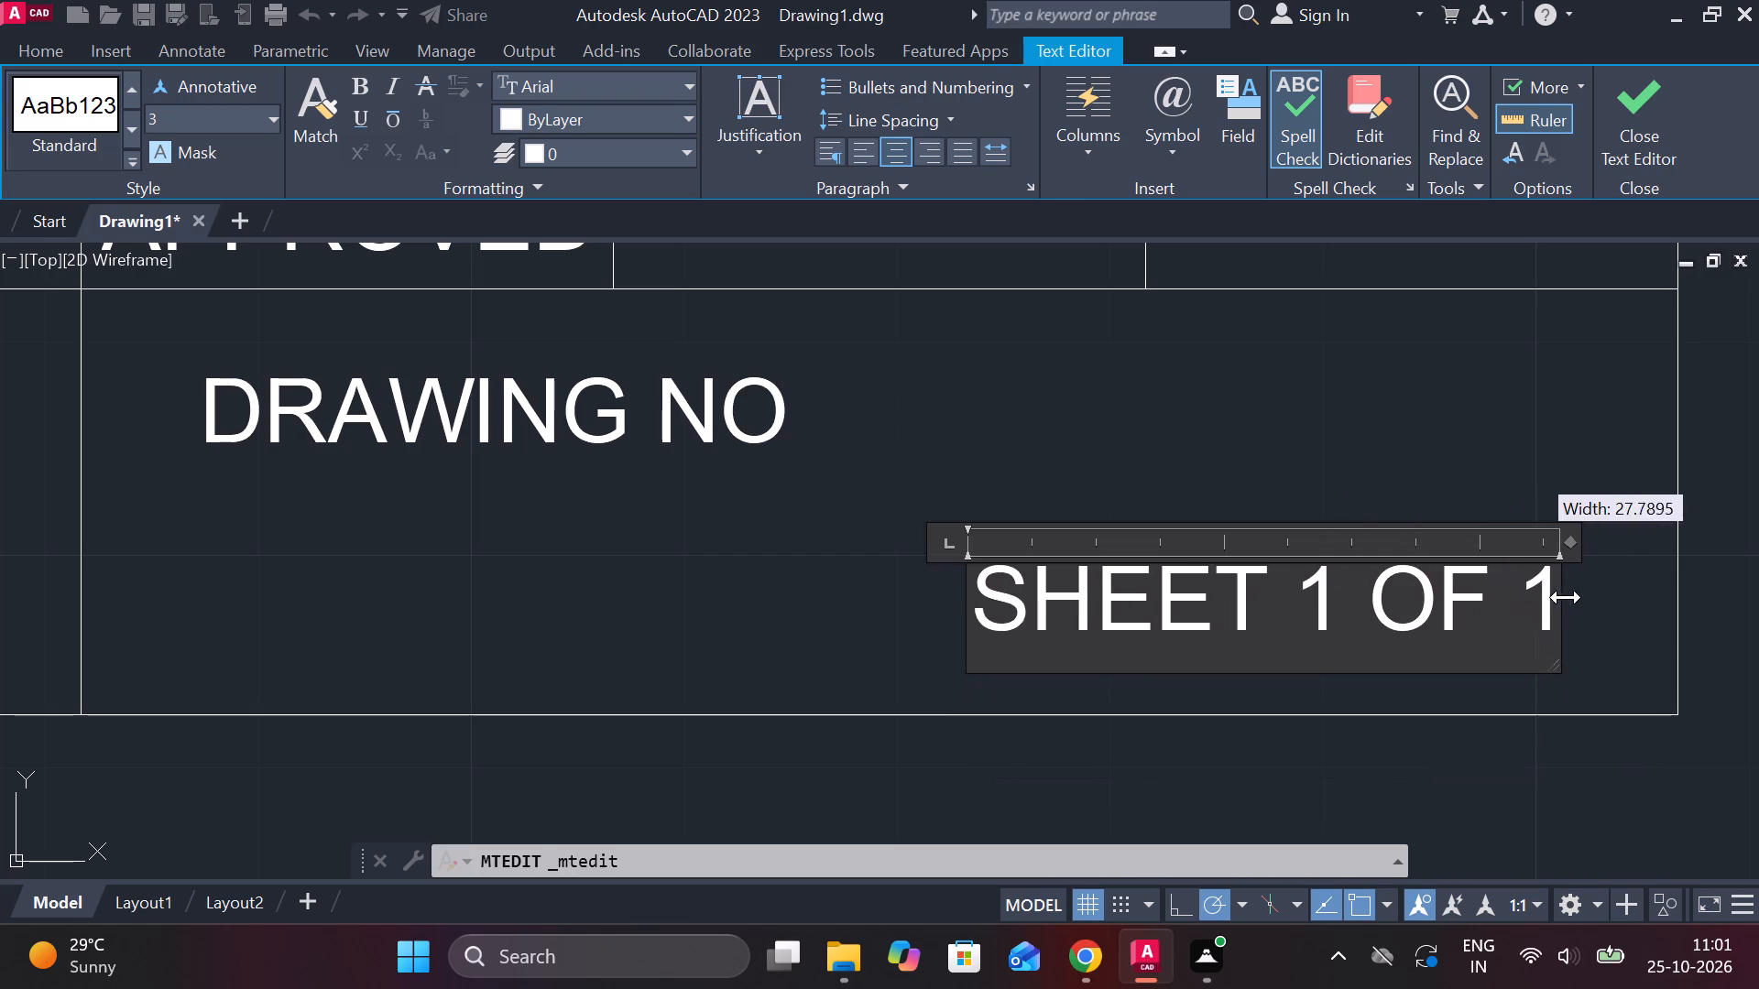
drag(1566, 597, 1606, 595)
click(1646, 101)
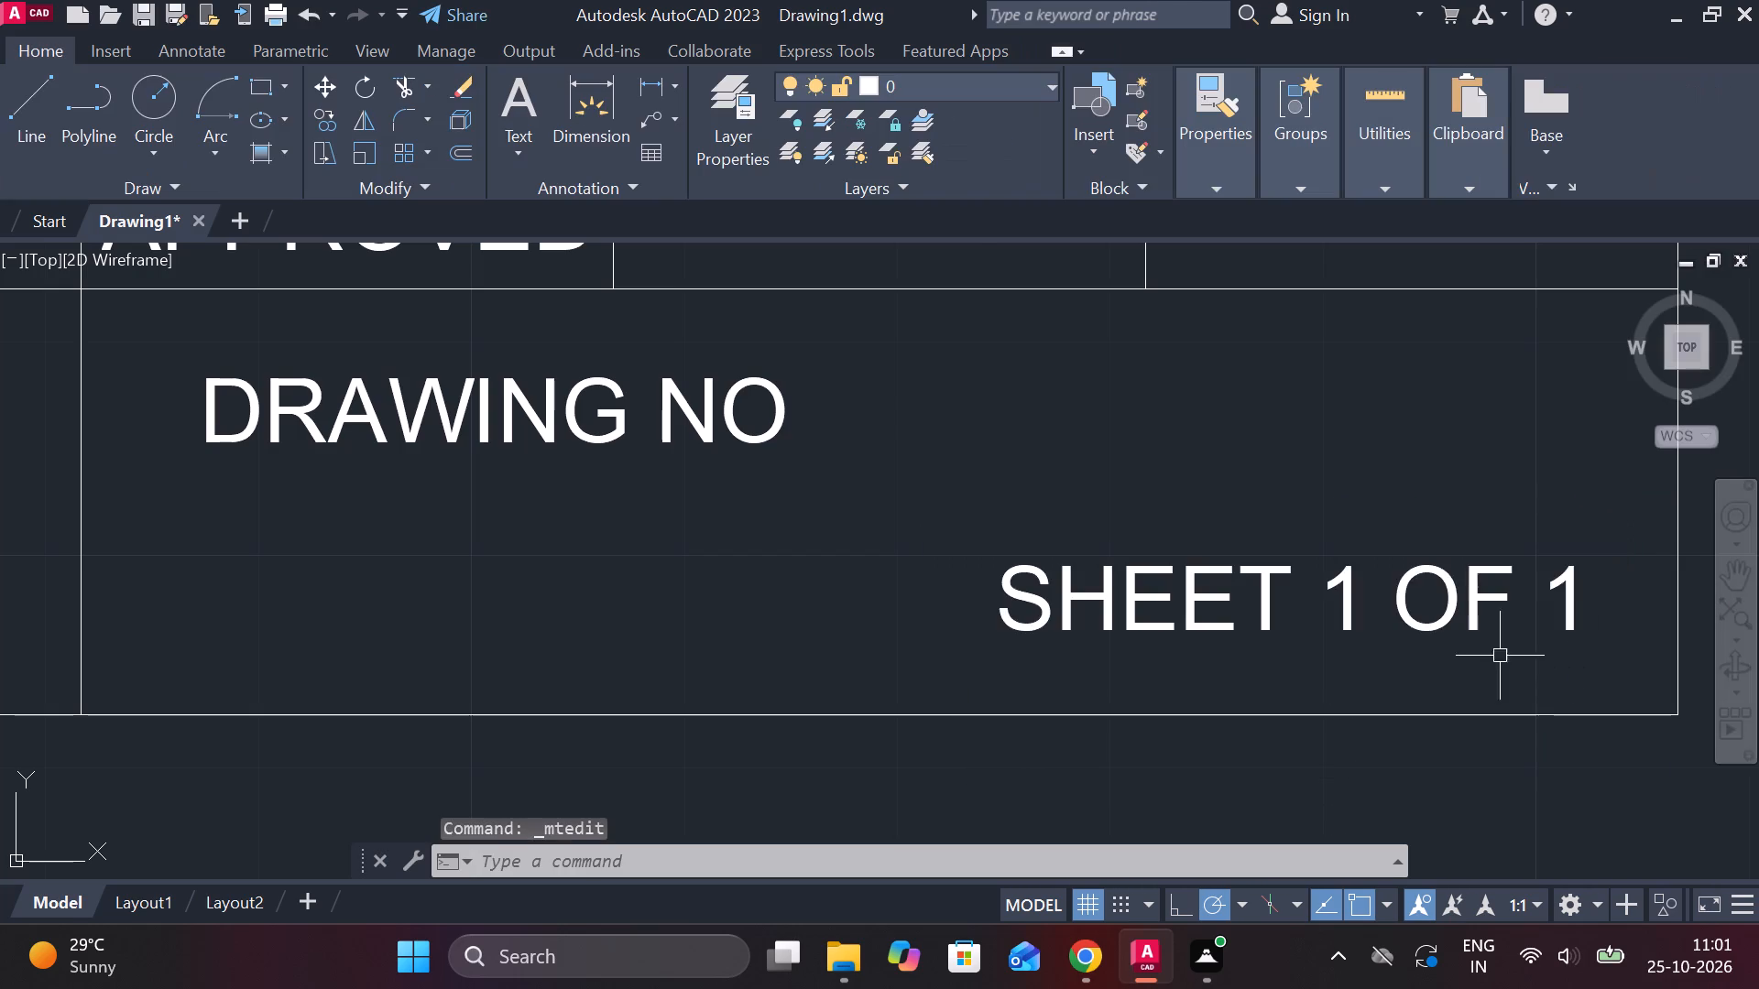
Change the NAME placeholder in the title block's bottom-left cell to SCALE 1:1, widened to fit on one line.
scroll(1438, 649, down, 4)
scroll(1015, 538, up, 2)
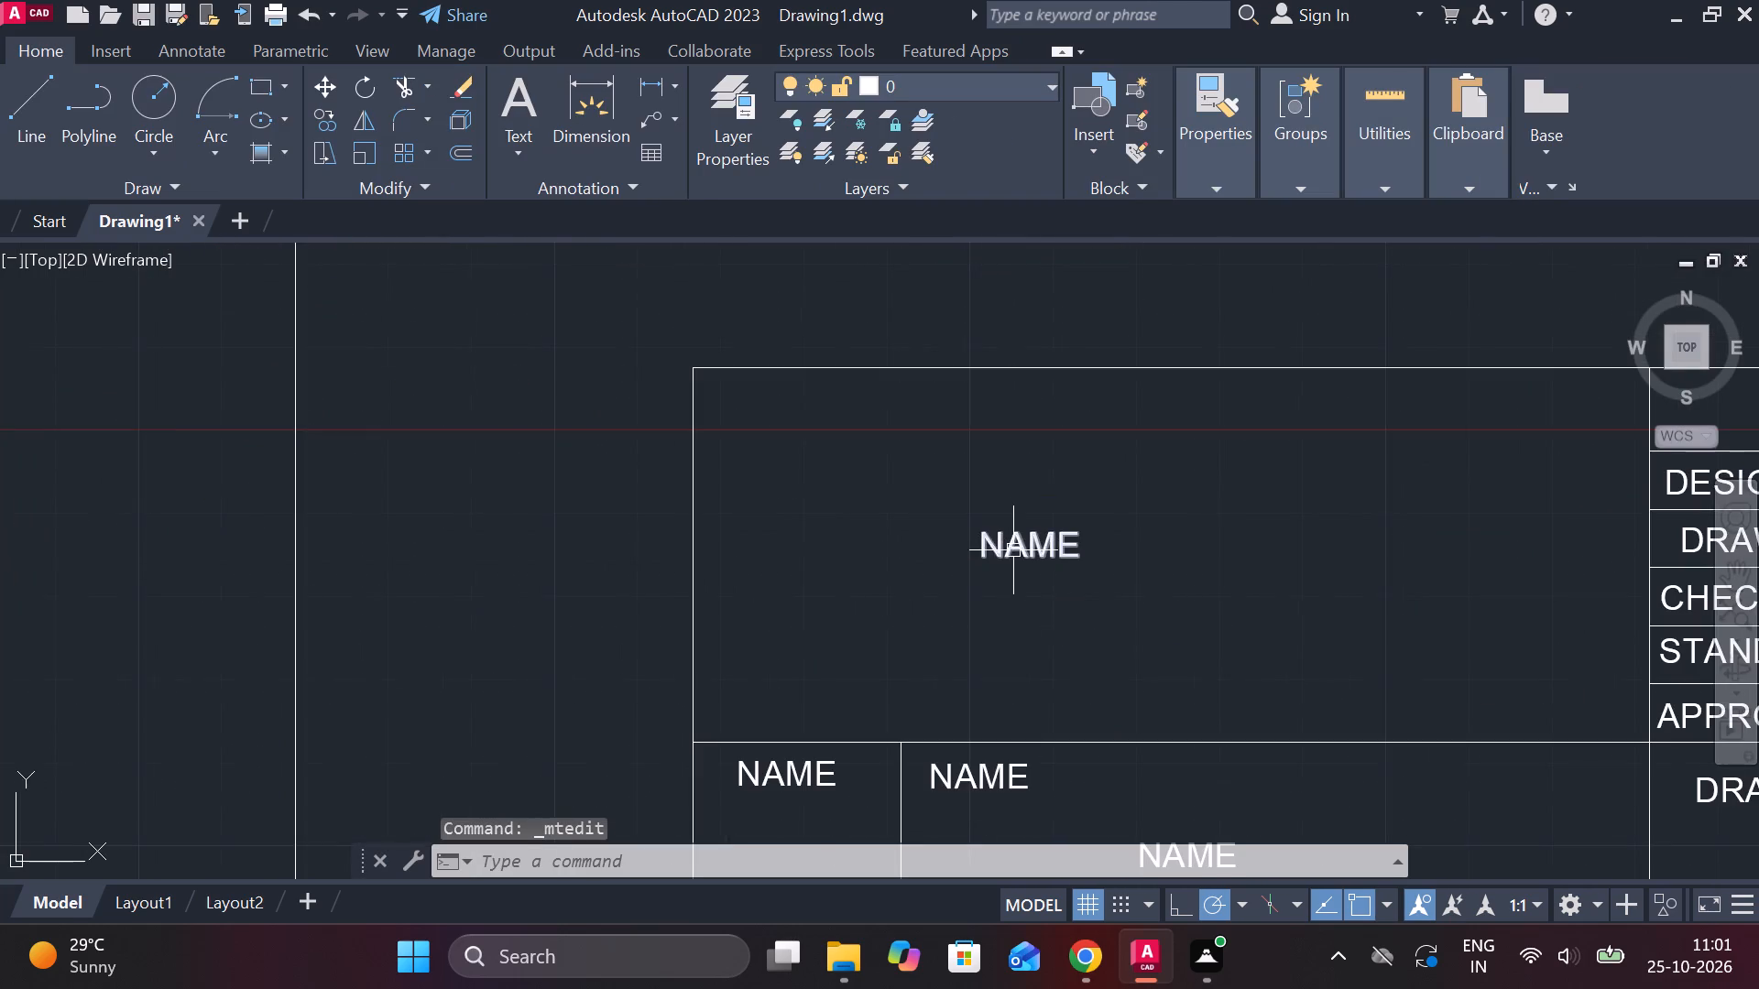
middle_drag(1033, 642, 1194, 363)
double_click(940, 493)
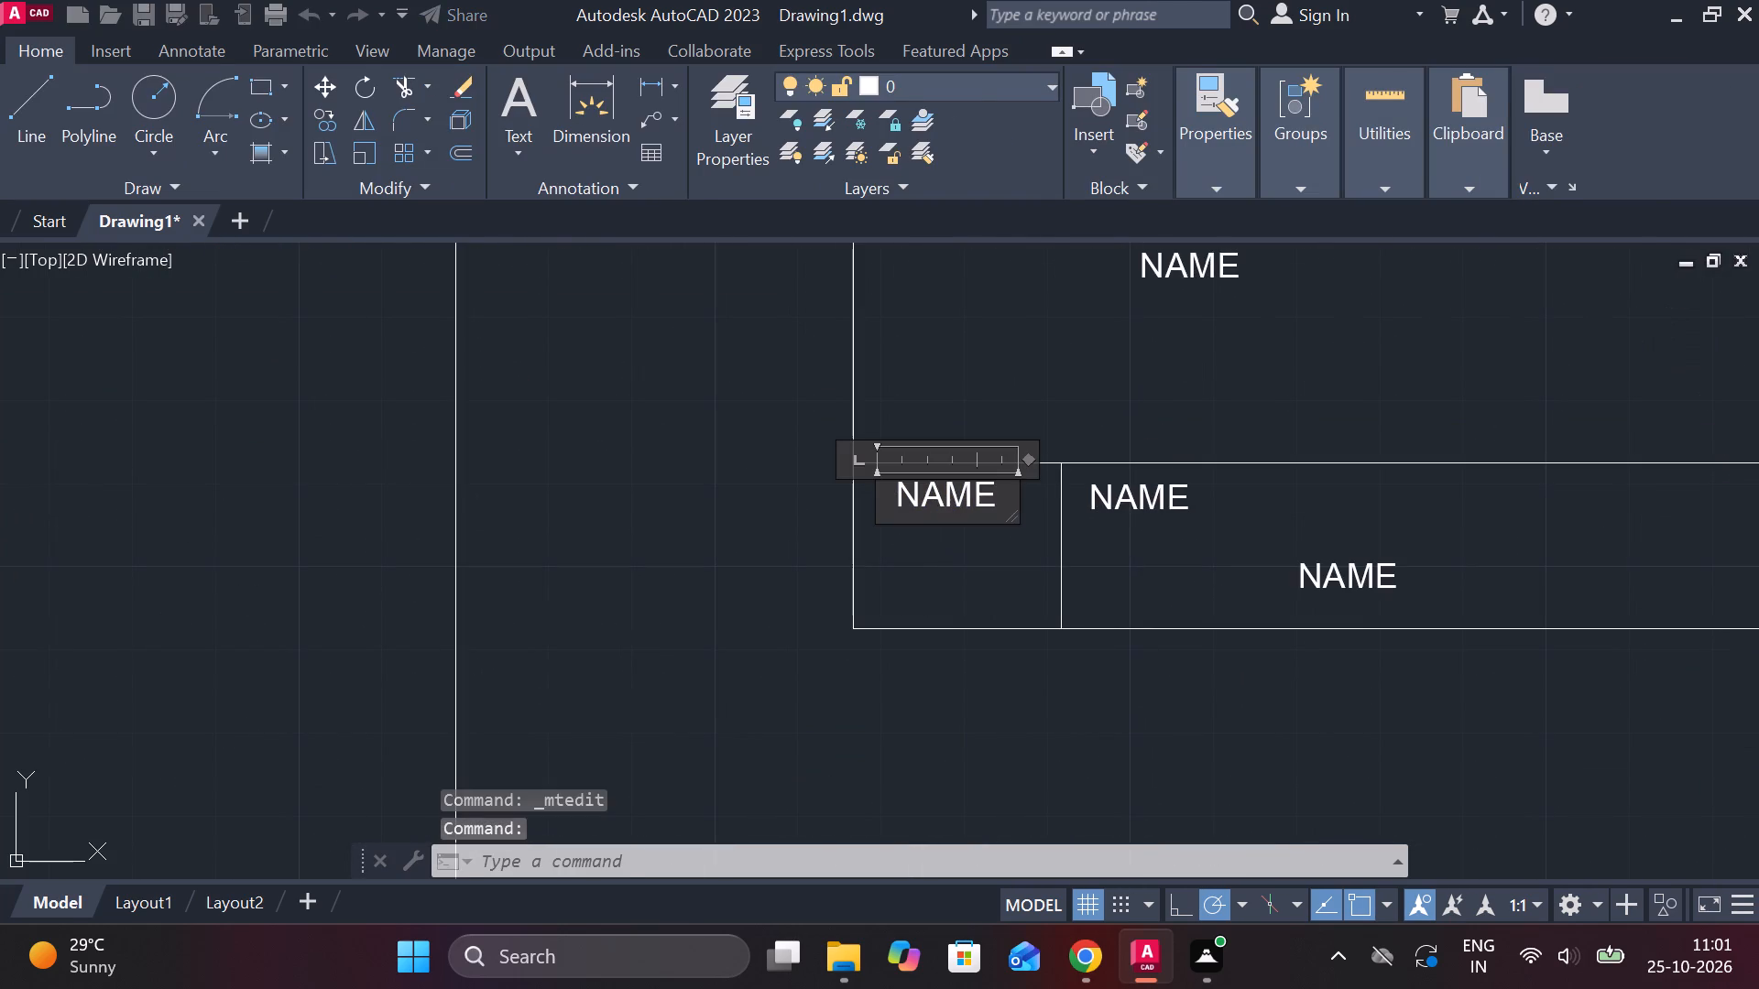
double_click(1006, 491)
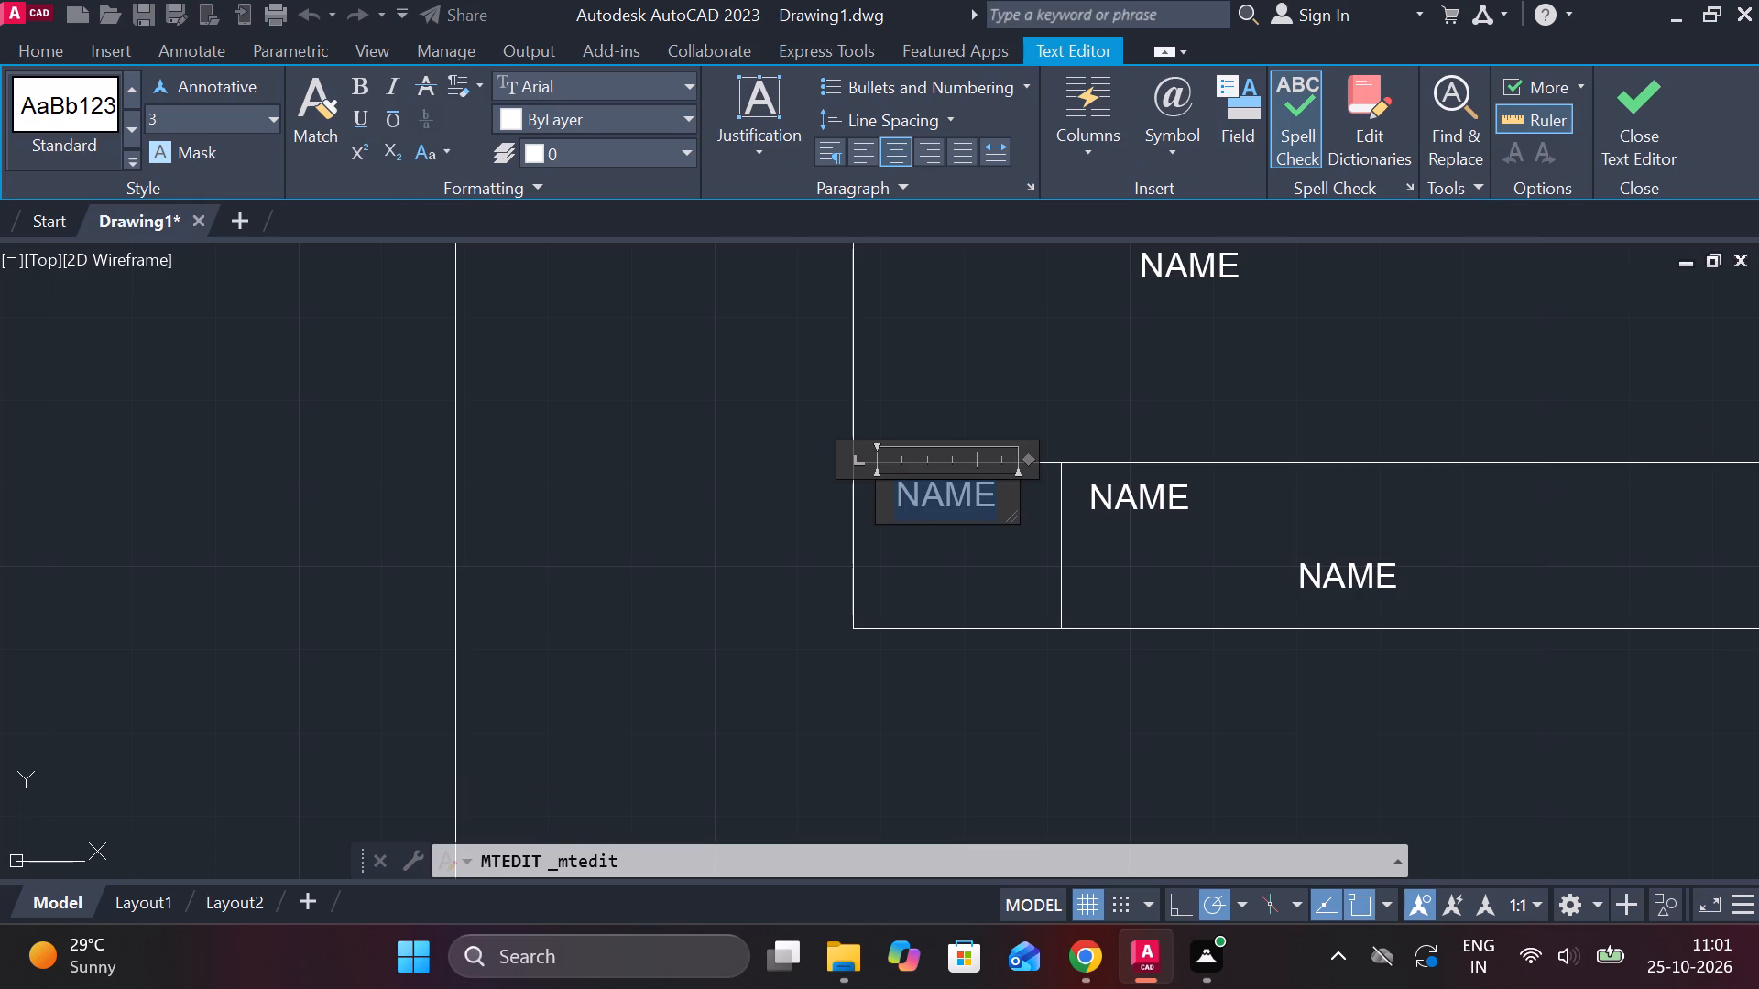
text(SCALE)
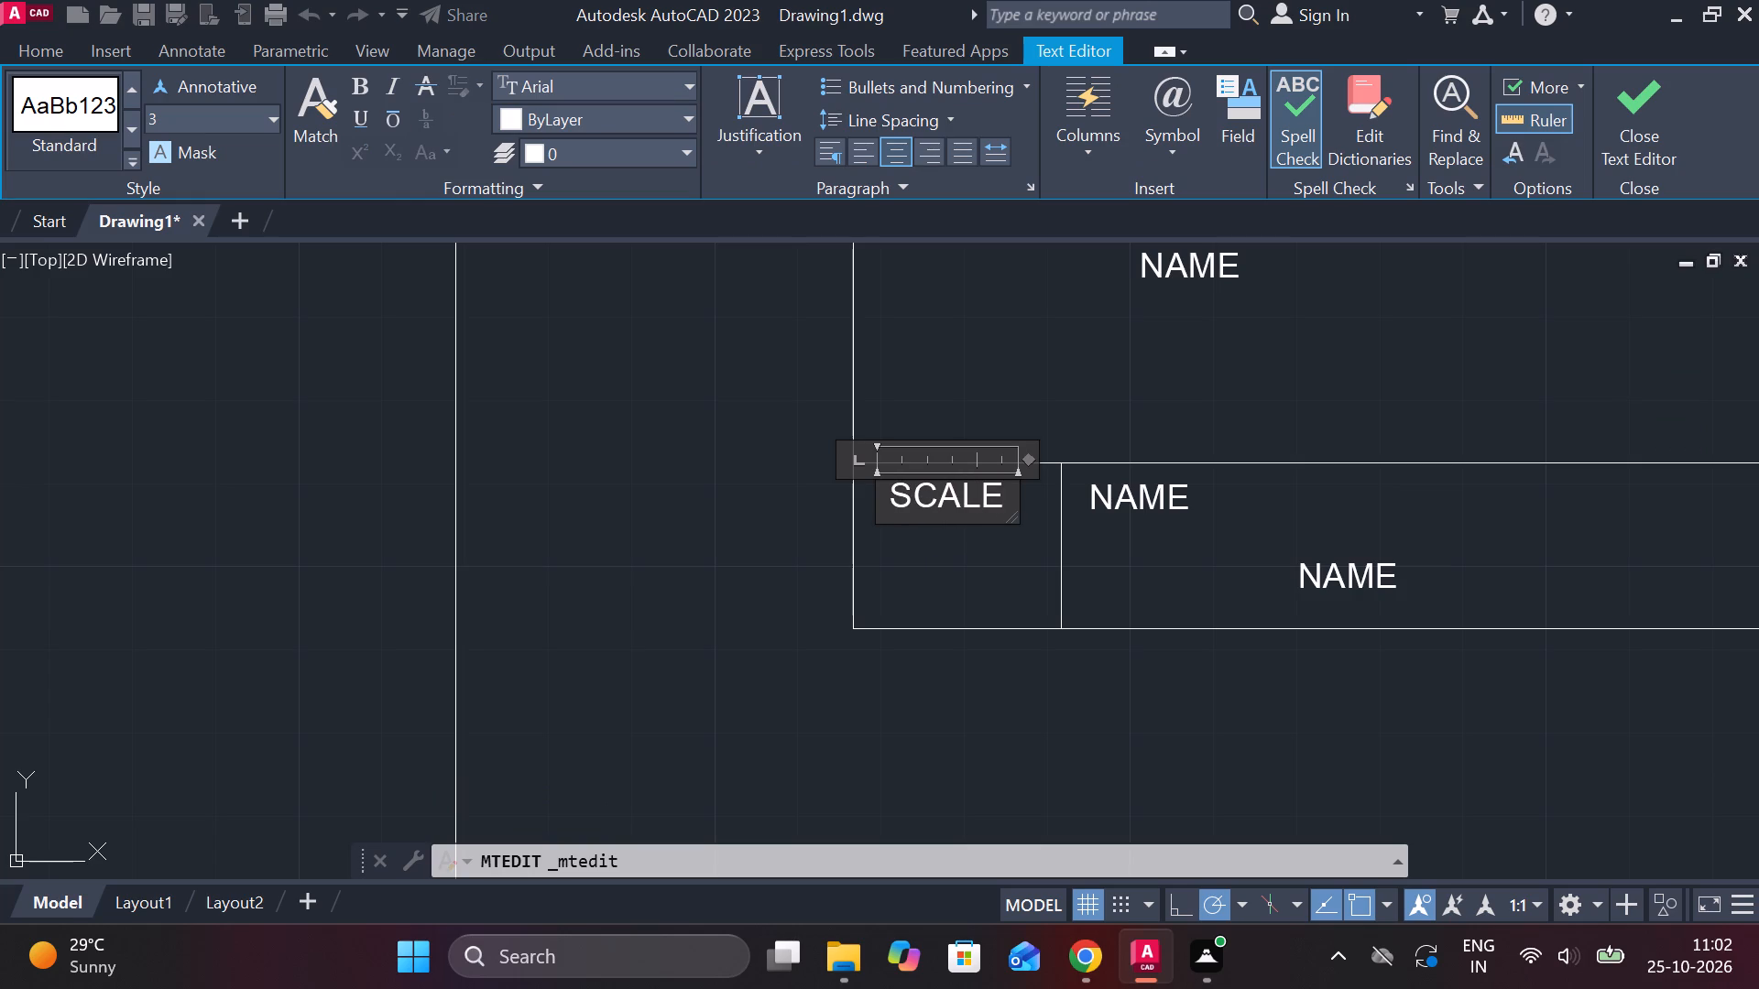
key(space)
text(1)
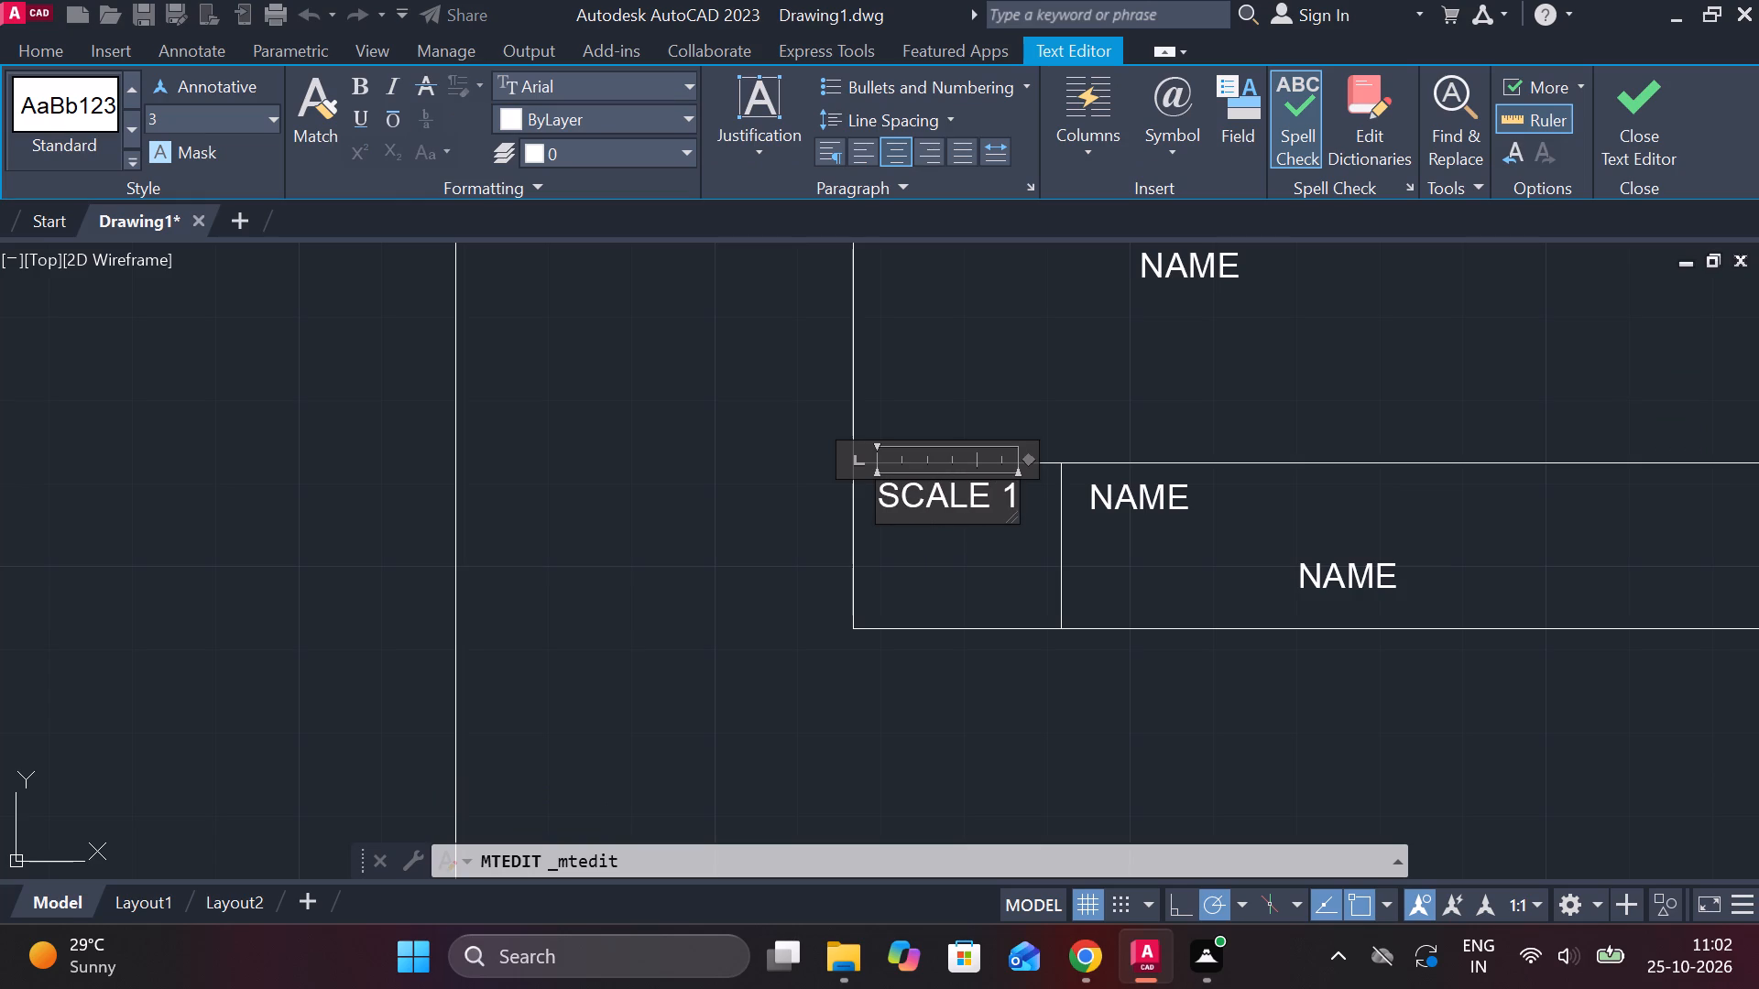
key(shift+colon)
key(1)
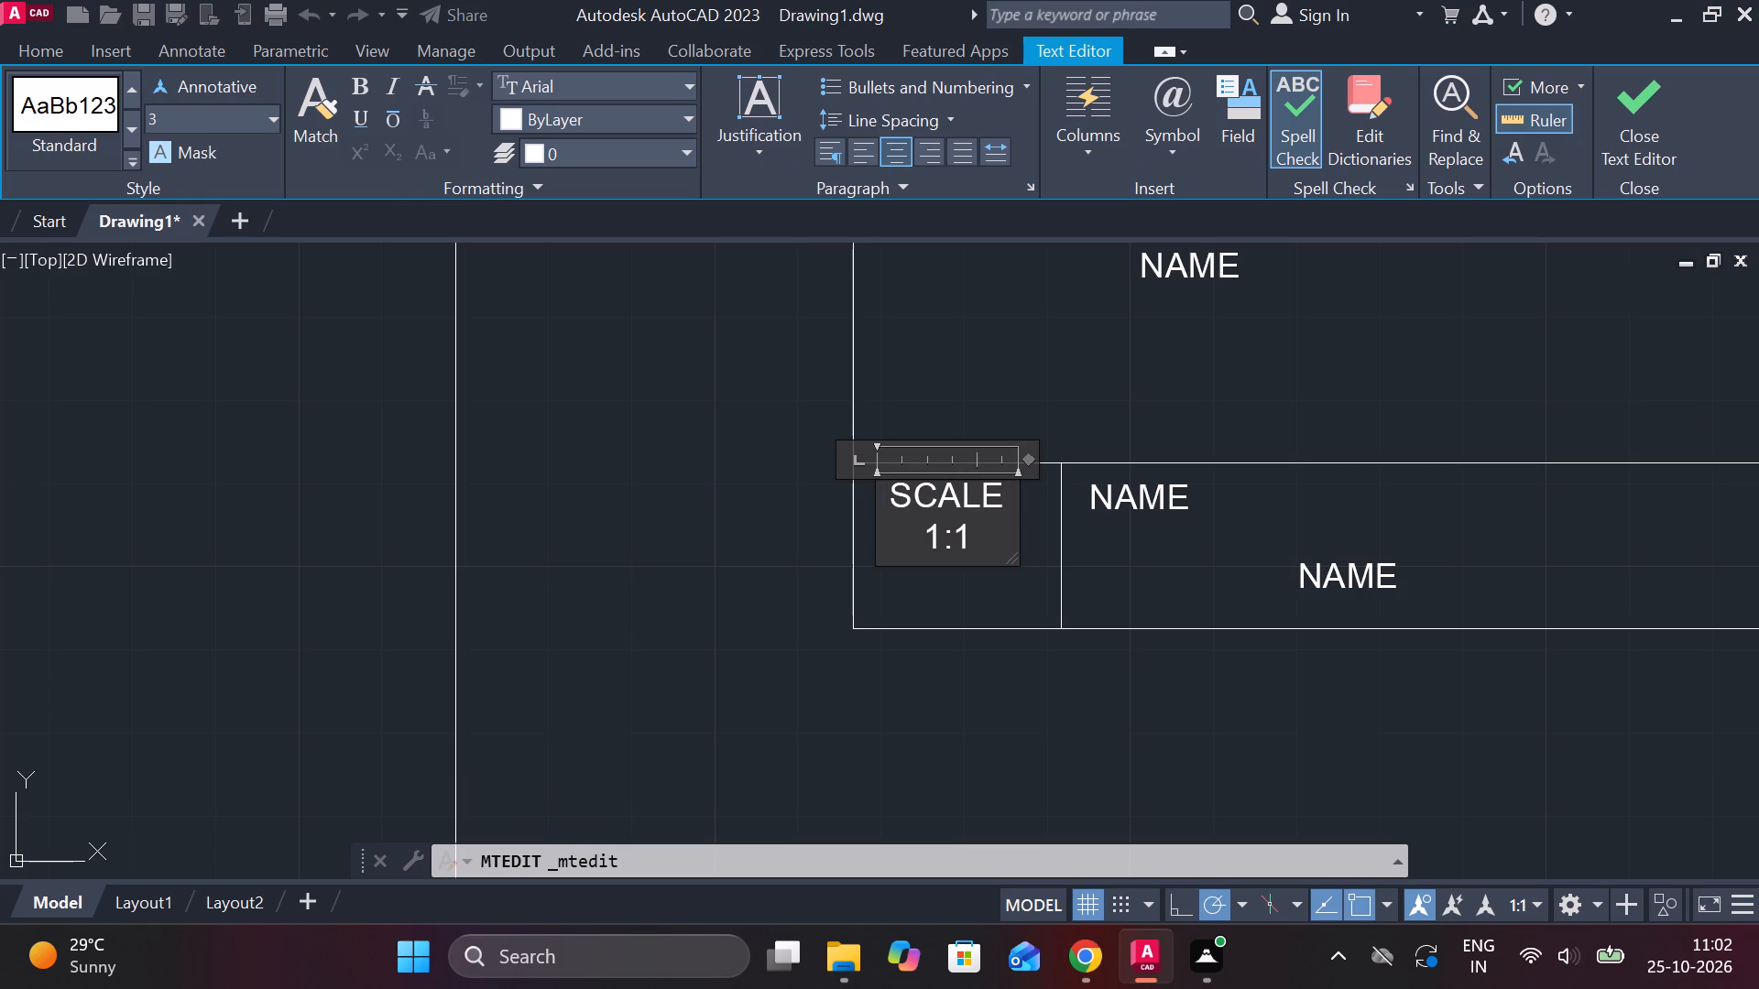
drag(1019, 510, 1087, 510)
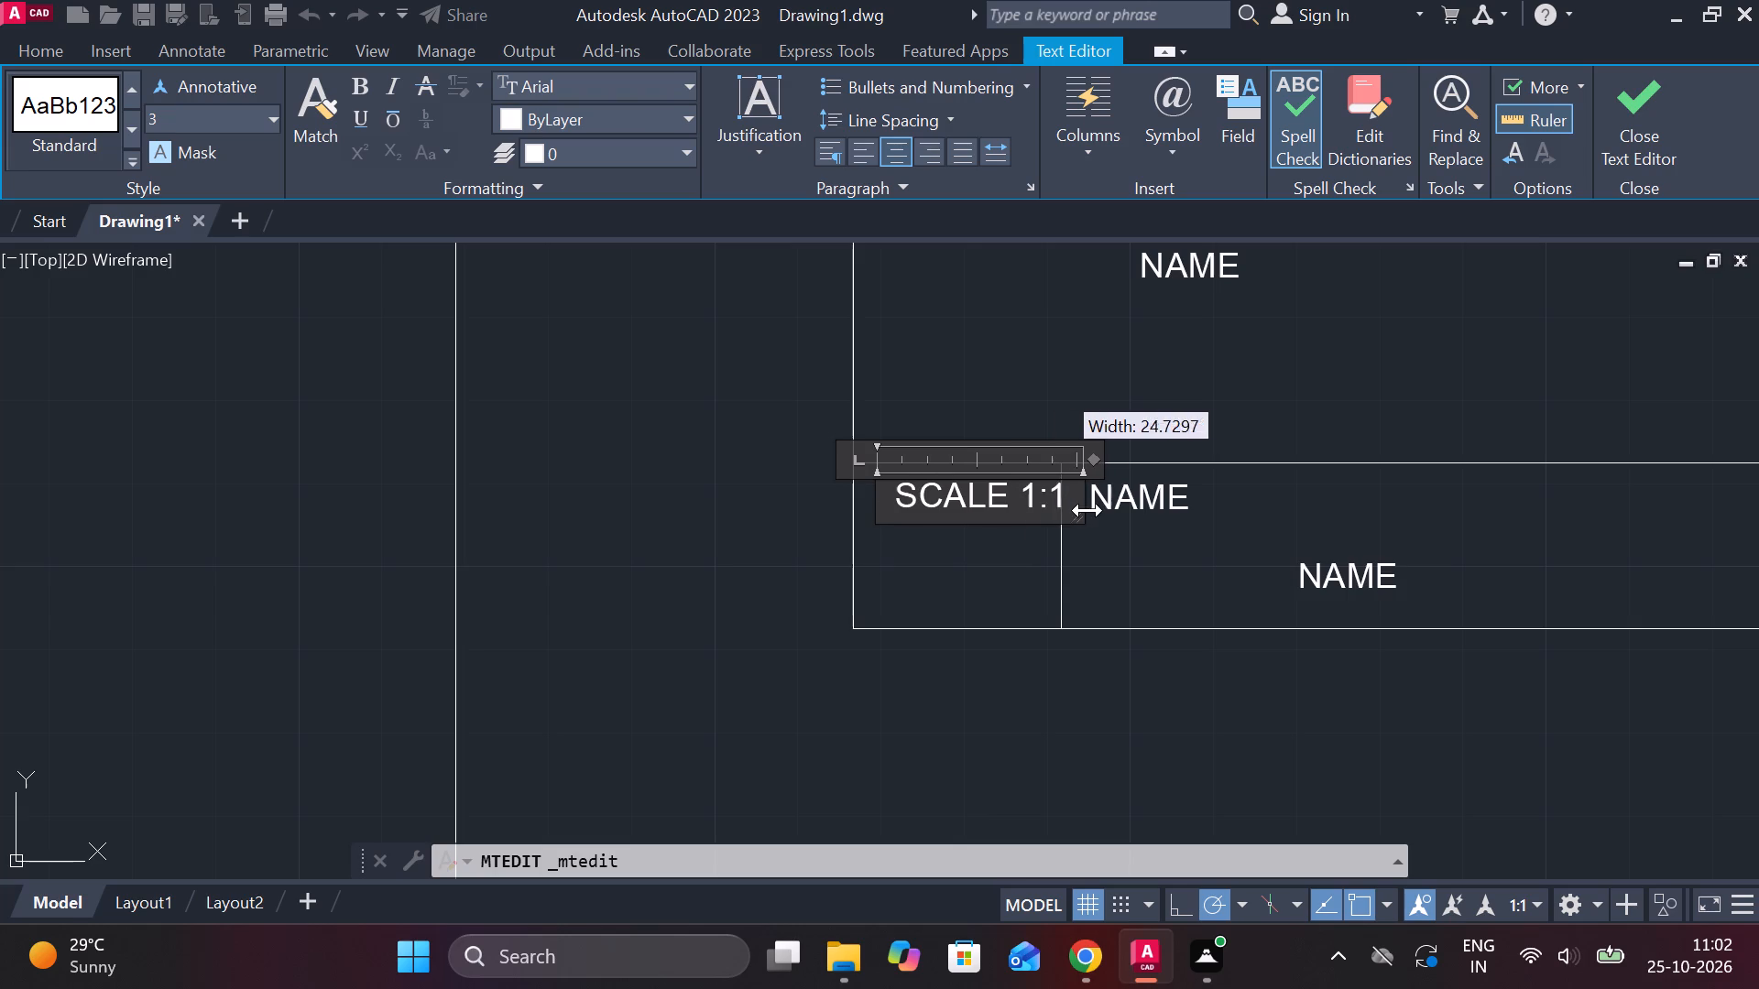
drag(1087, 510, 1059, 513)
click(1655, 138)
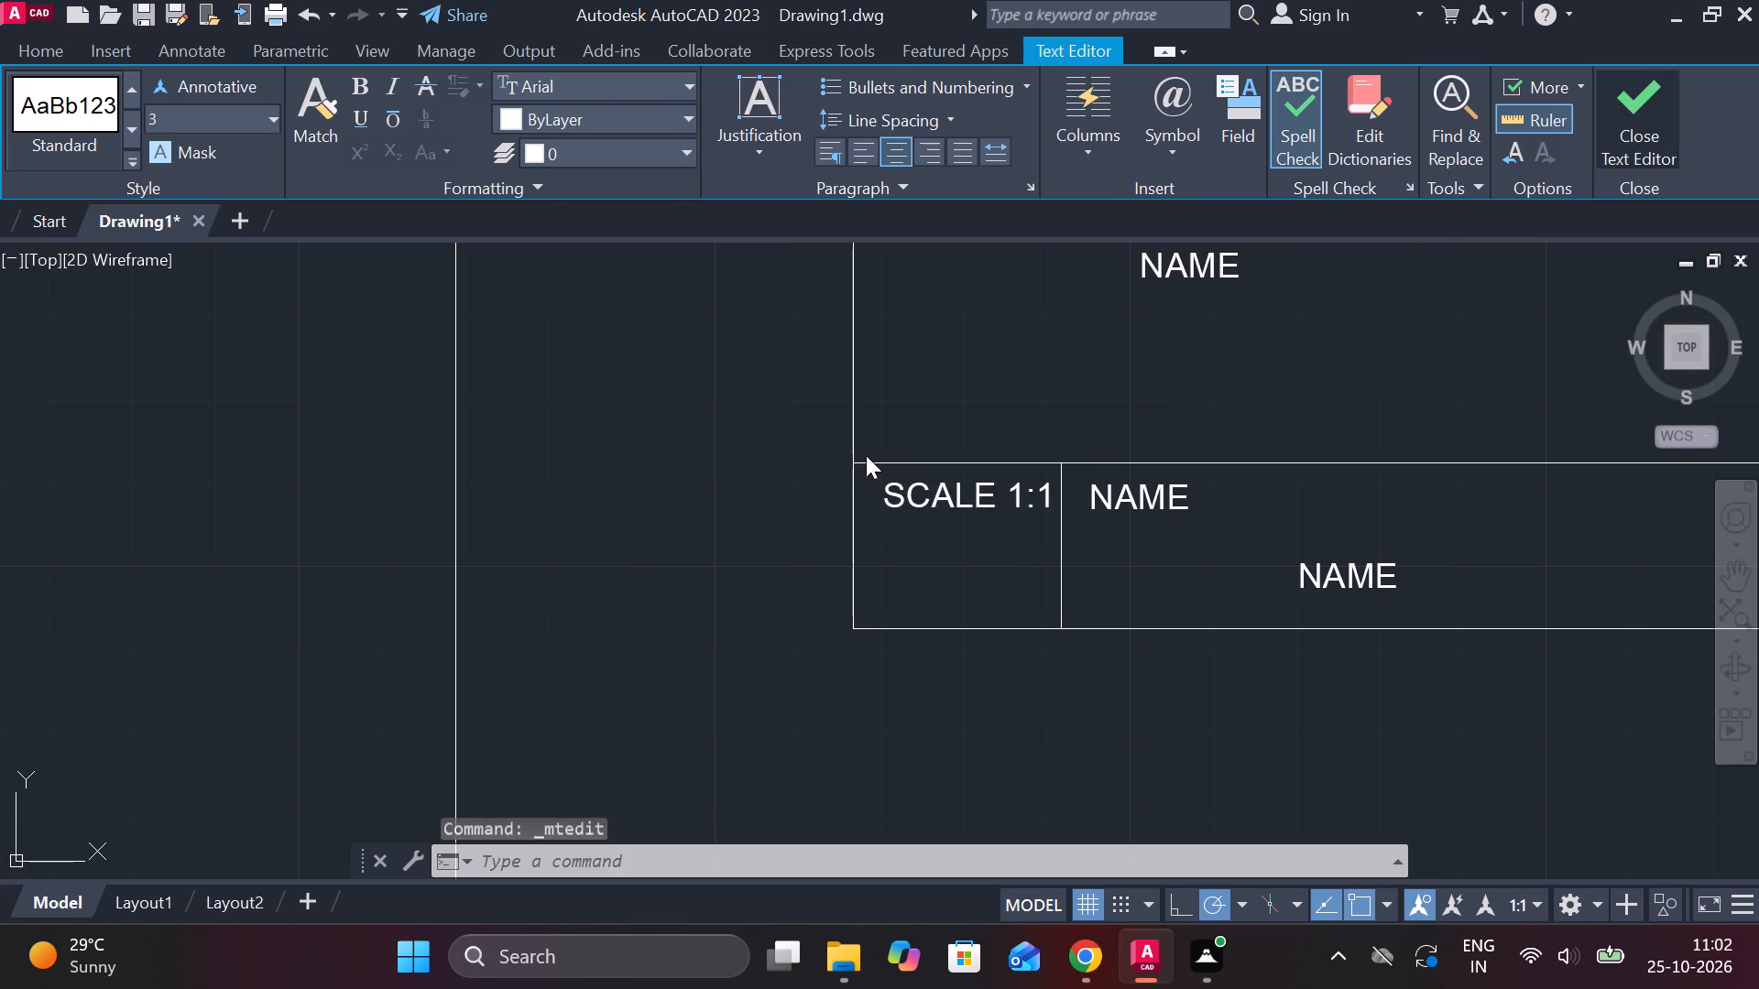
Shift the SCALE 1:1 label slightly left so it sits centred in its cell.
scroll(877, 503, up, 2)
click(1000, 458)
click(876, 445)
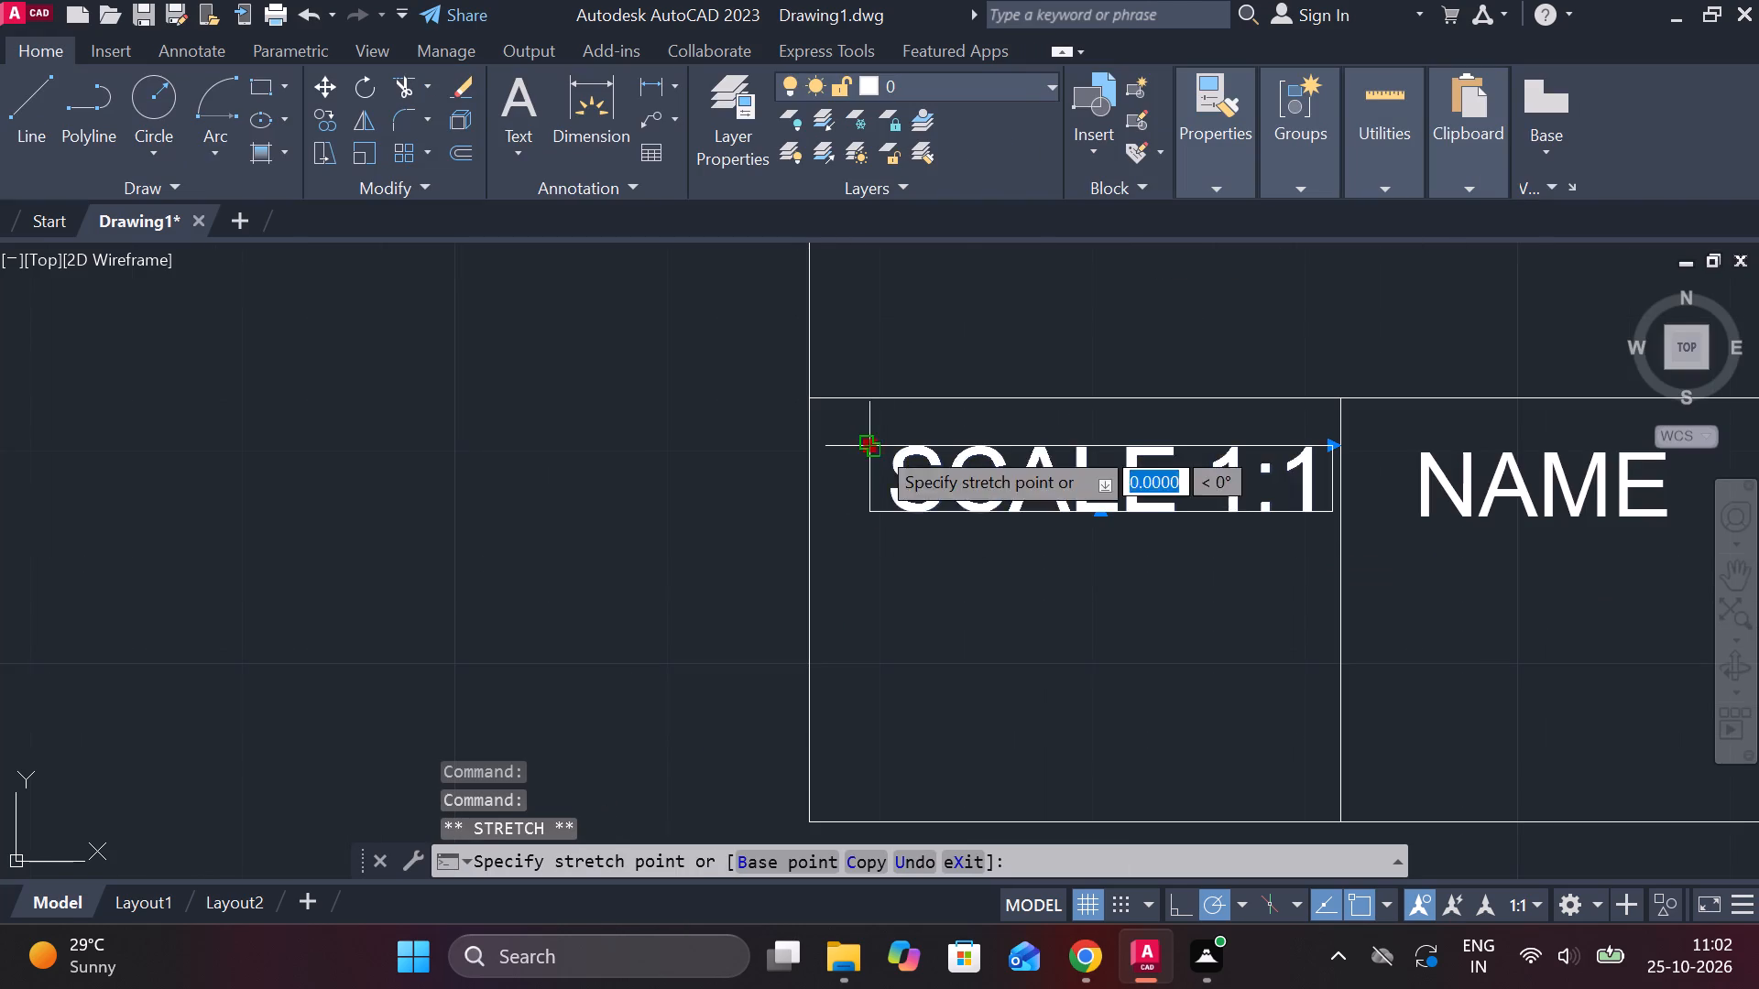
click(833, 444)
scroll(1043, 506, down, 1)
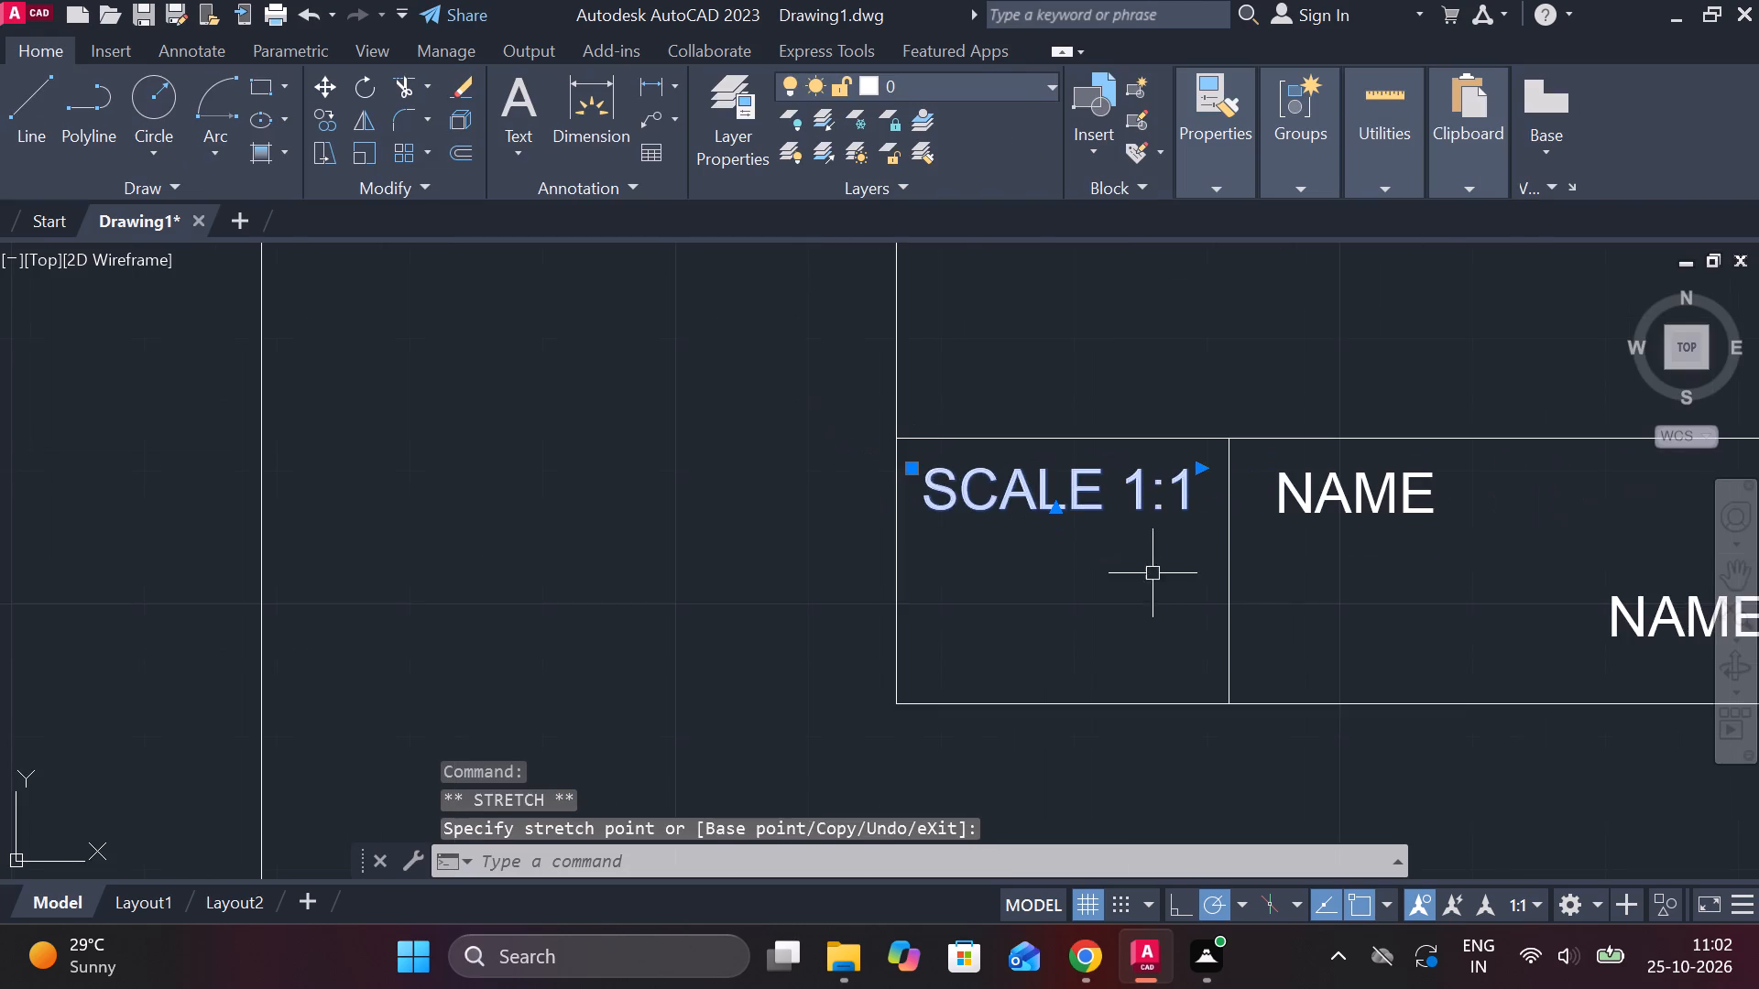
key(Escape)
Change the NAME placeholder just right of SCALE 1:1 to TITLE.
middle_drag(1348, 546, 1151, 571)
double_click(1167, 529)
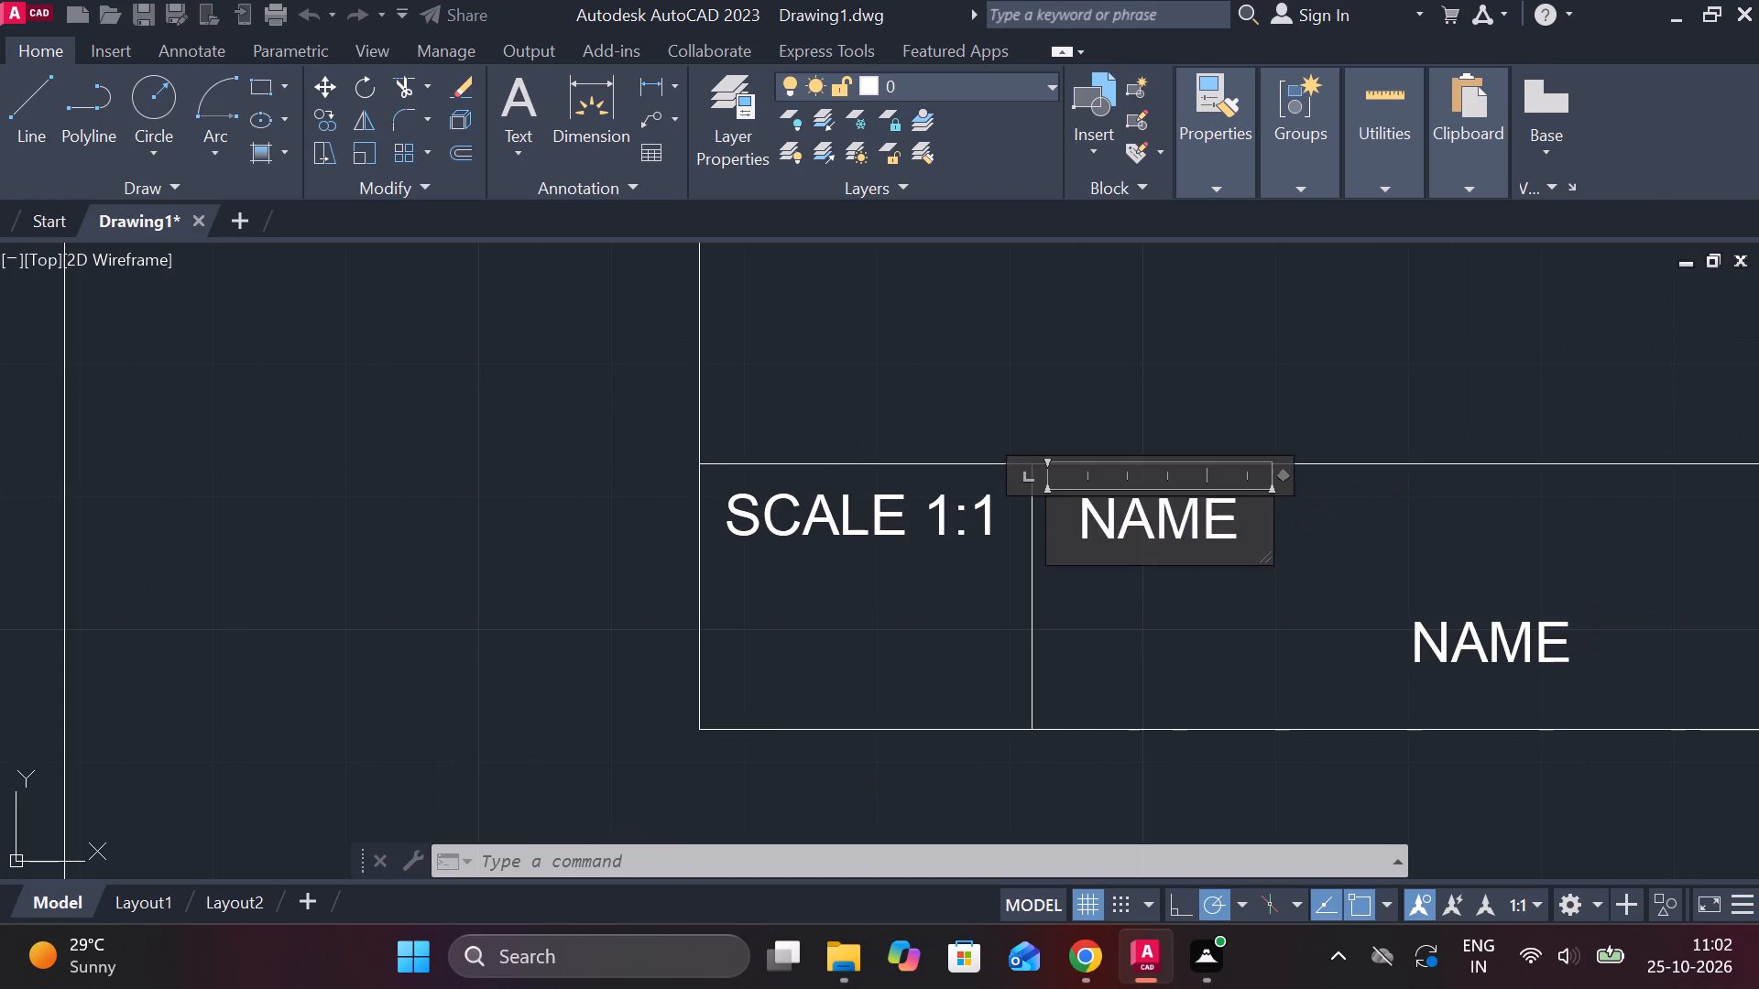
key(Right)
key(Right)
key(Right)
key(BackSpace)
key(BackSpace)
key(BackSpace)
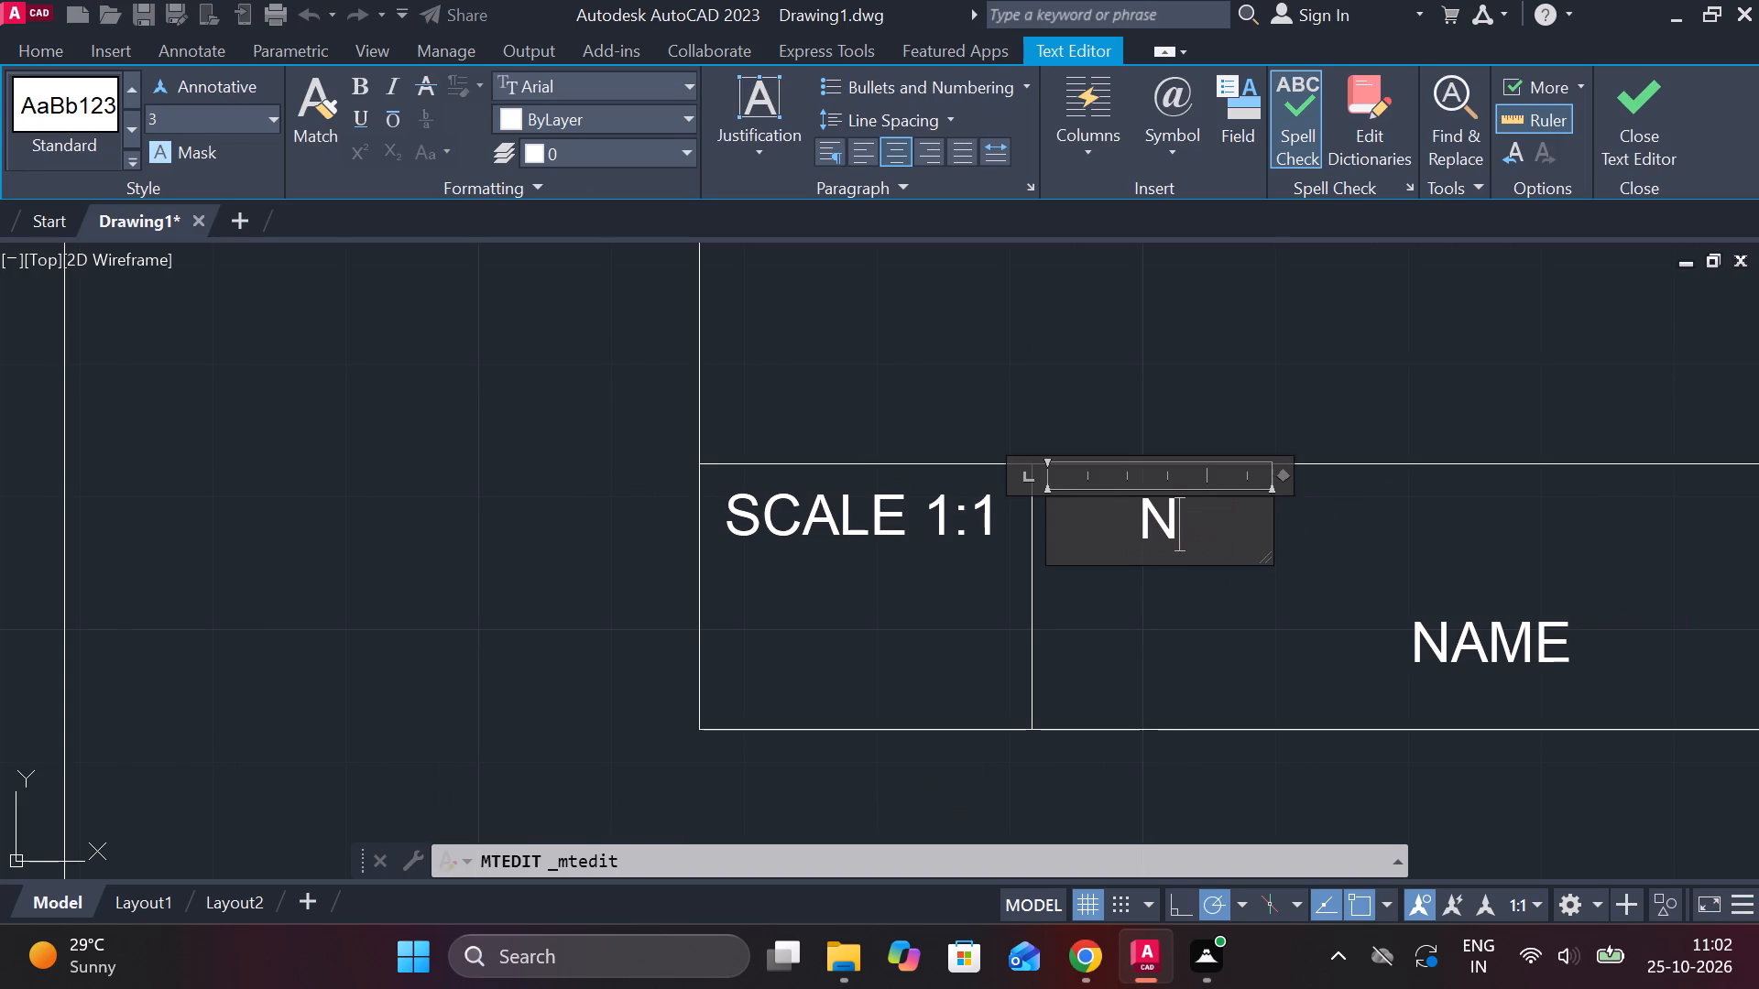
key(BackSpace)
text(TITLE)
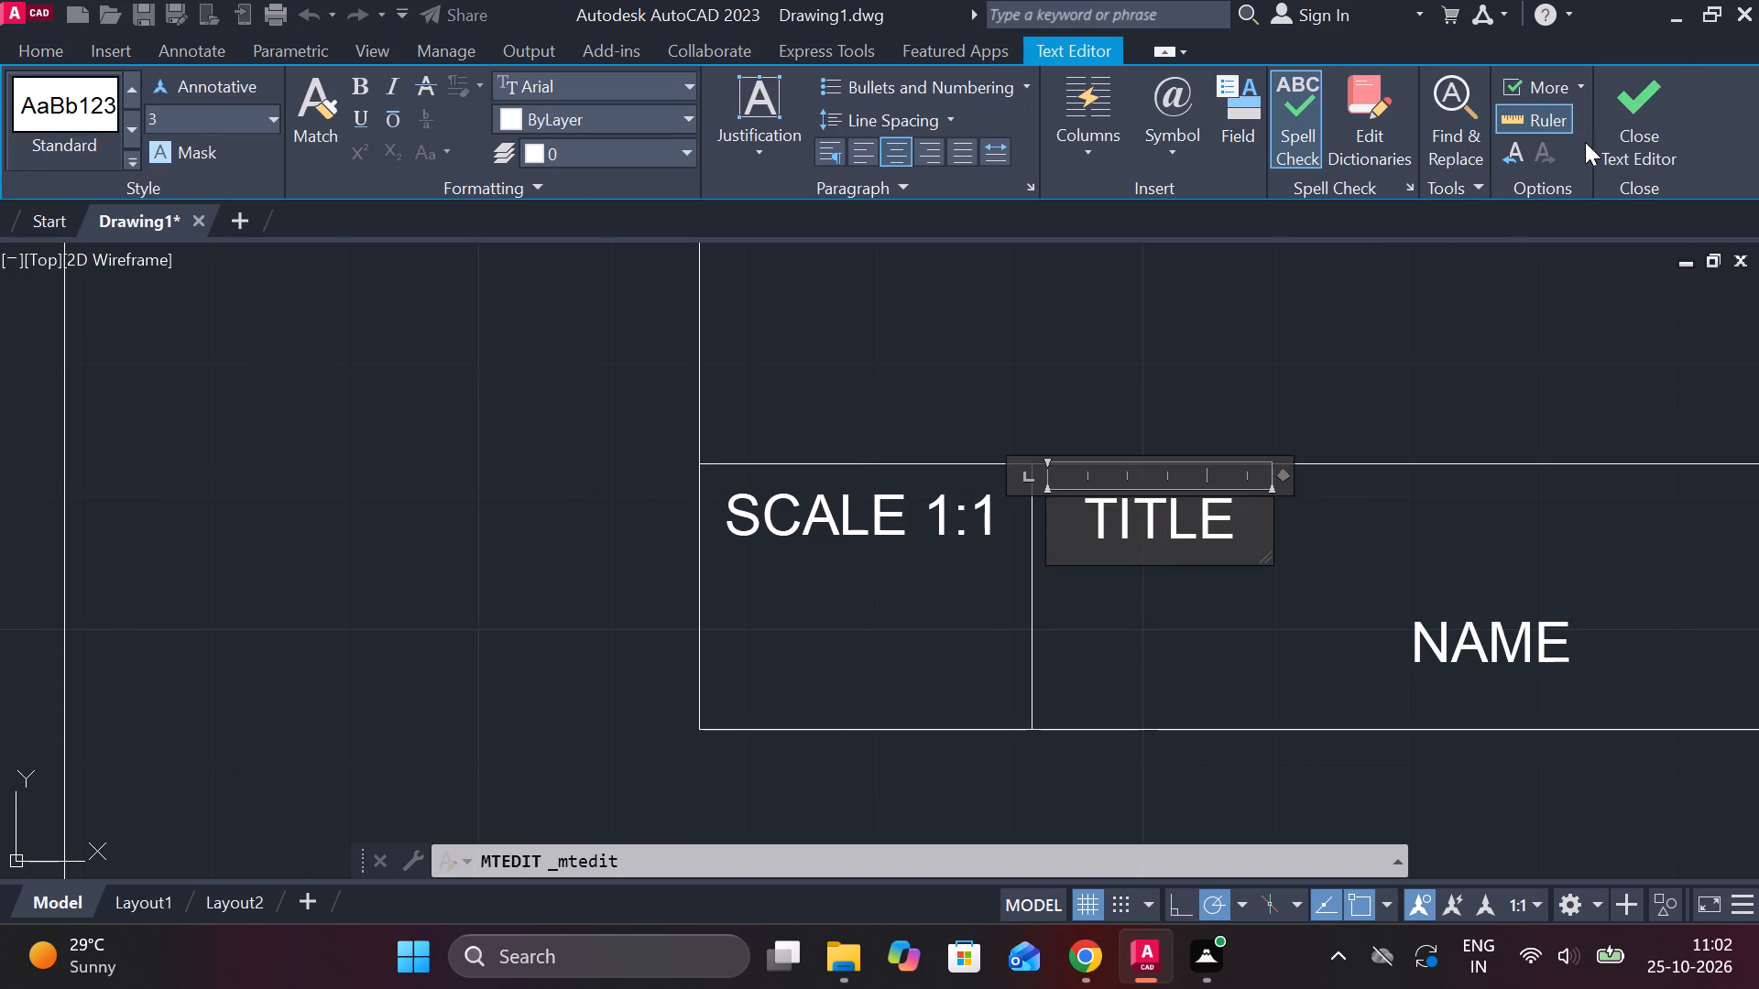
click(1623, 122)
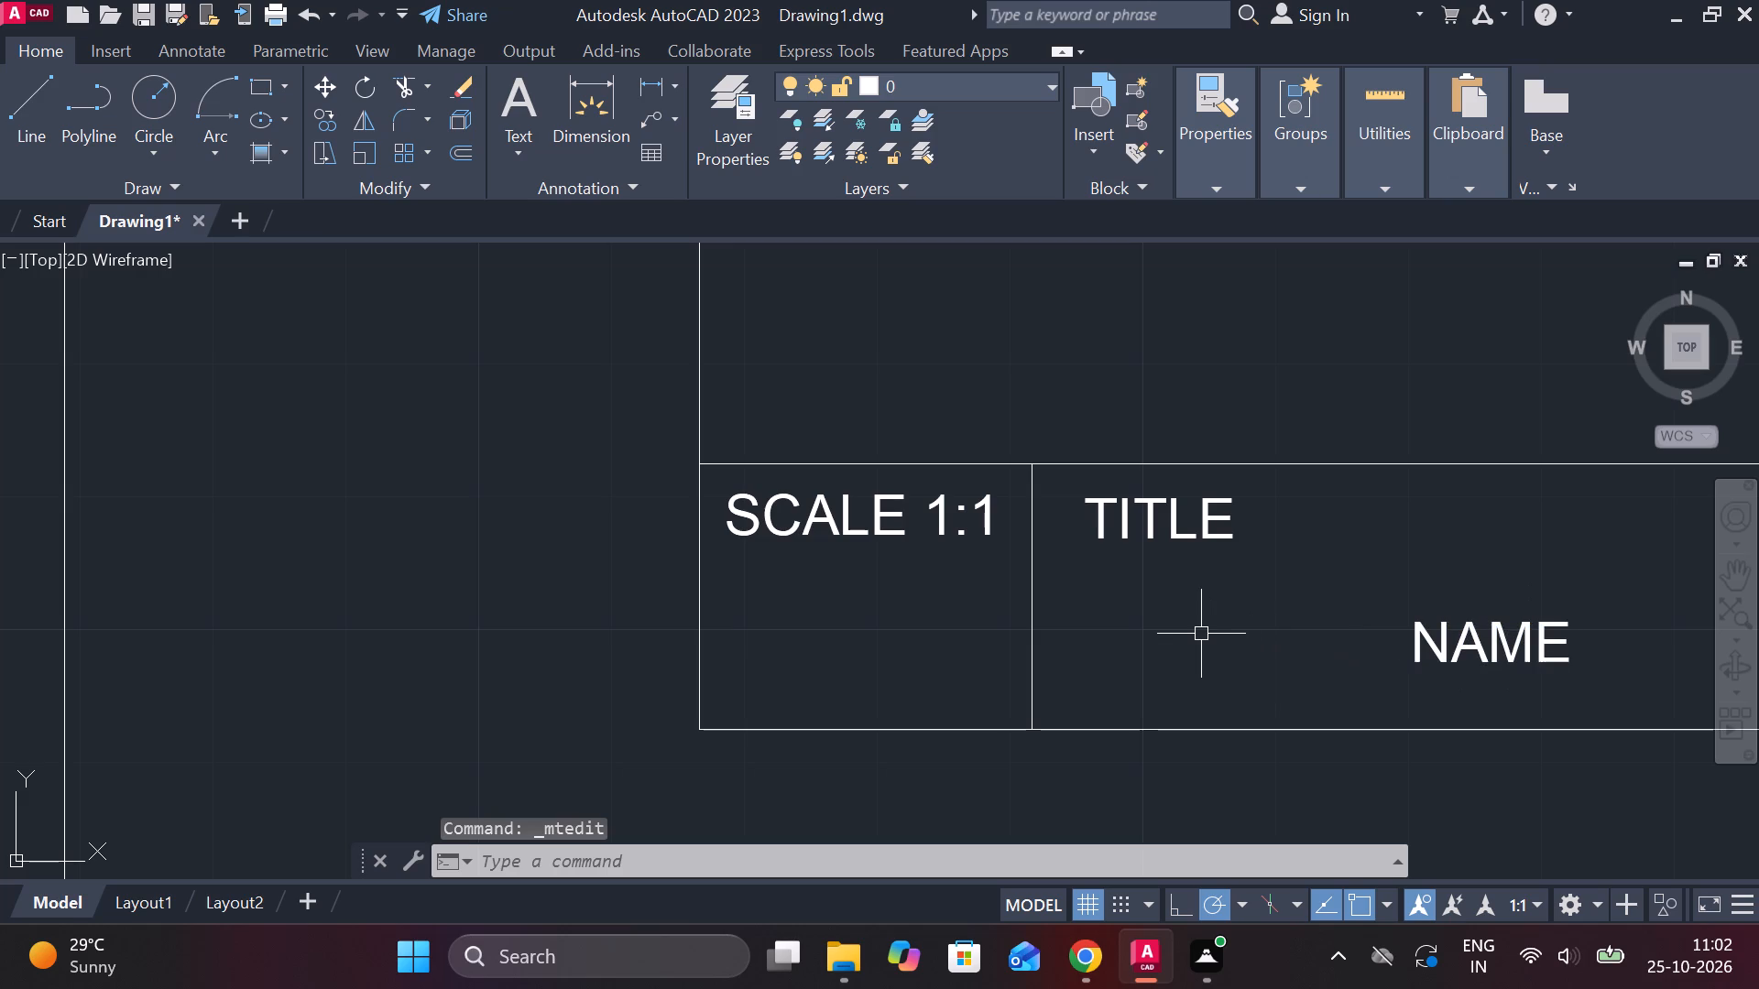
Draw a horizontal line across the middle of the SCALE cell, from its right edge to its left edge.
key(l)
key(Return)
click(1032, 590)
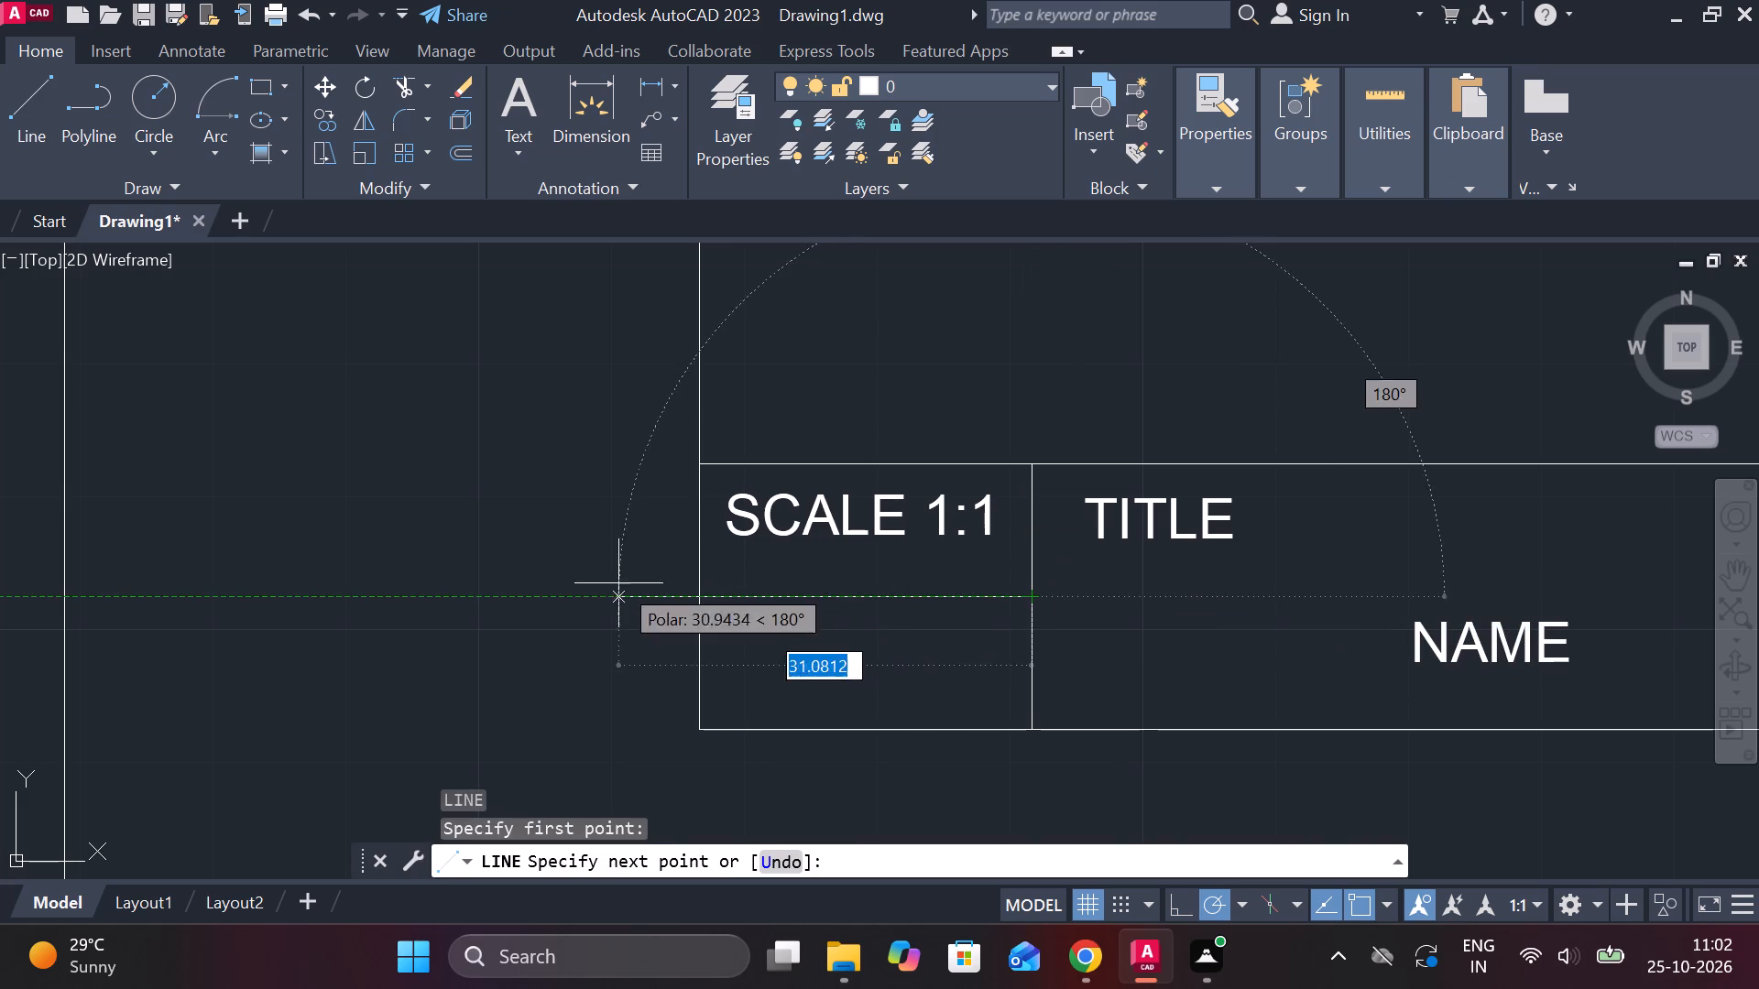
click(699, 595)
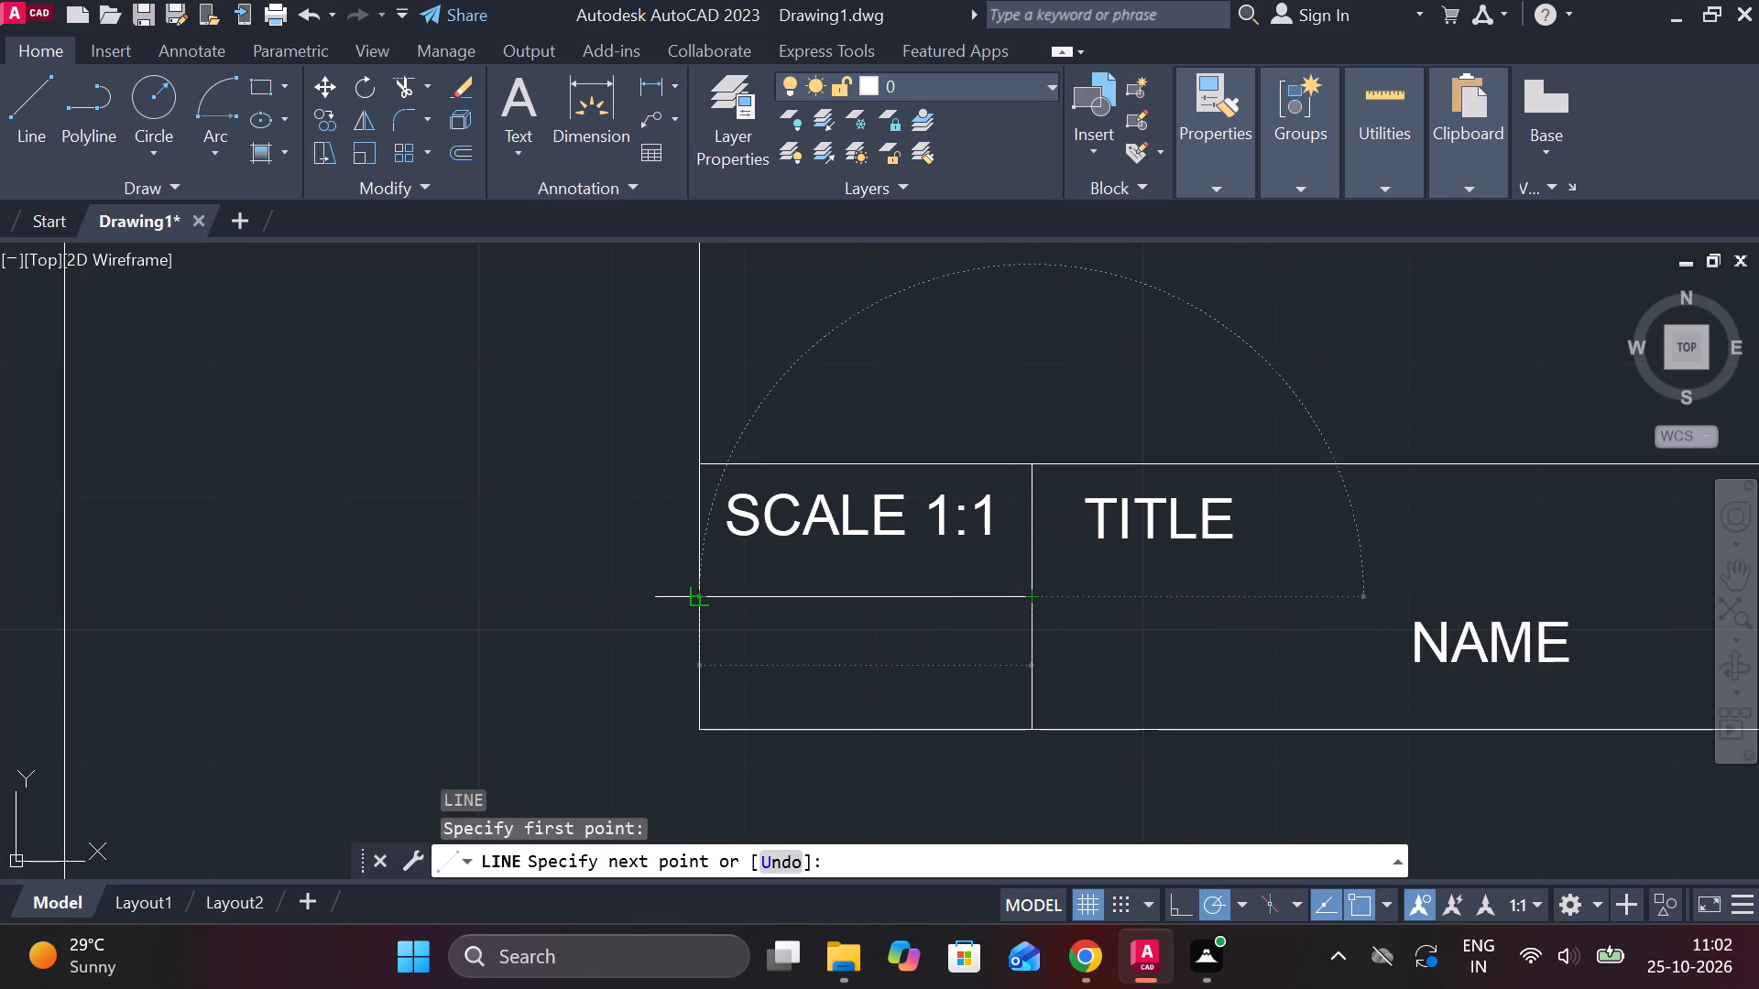
key(Escape)
Draw two concentric circles of diameter 3 and 5 at the left of the empty cell below SCALE 1:1.
text(C)
key(space)
scroll(821, 665, up, 1)
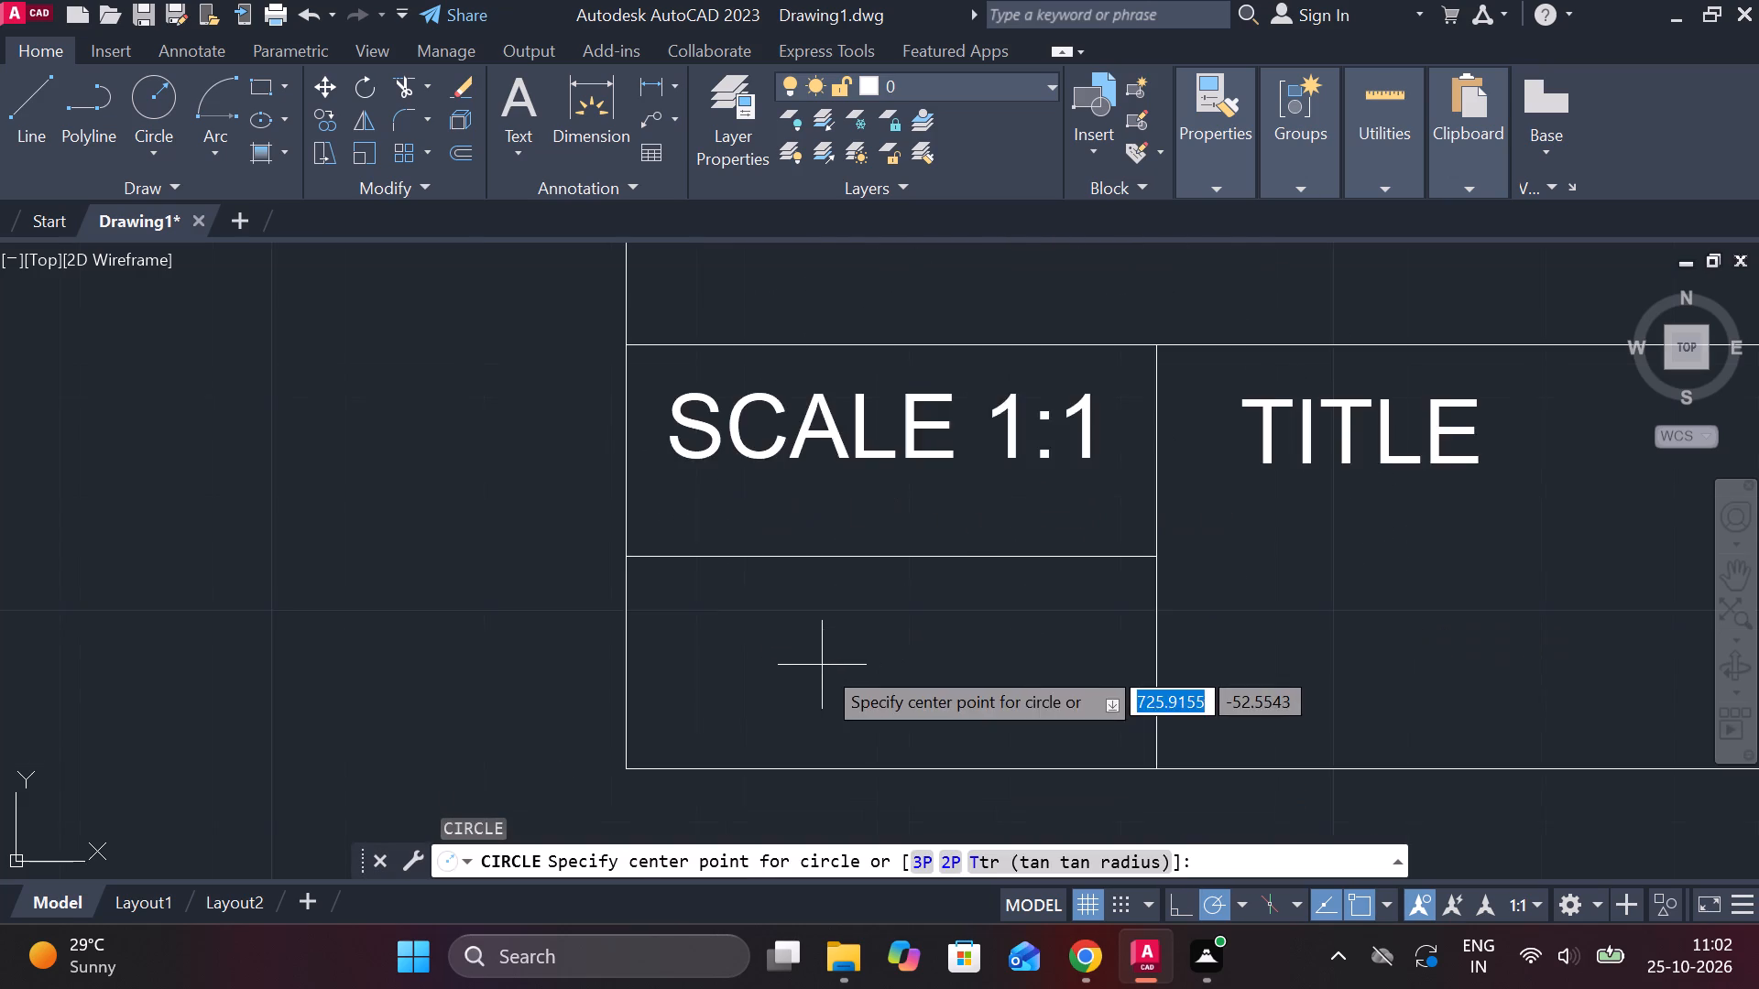
middle_drag(827, 665, 916, 667)
click(791, 668)
text(D 3)
key(space)
text(C)
key(space)
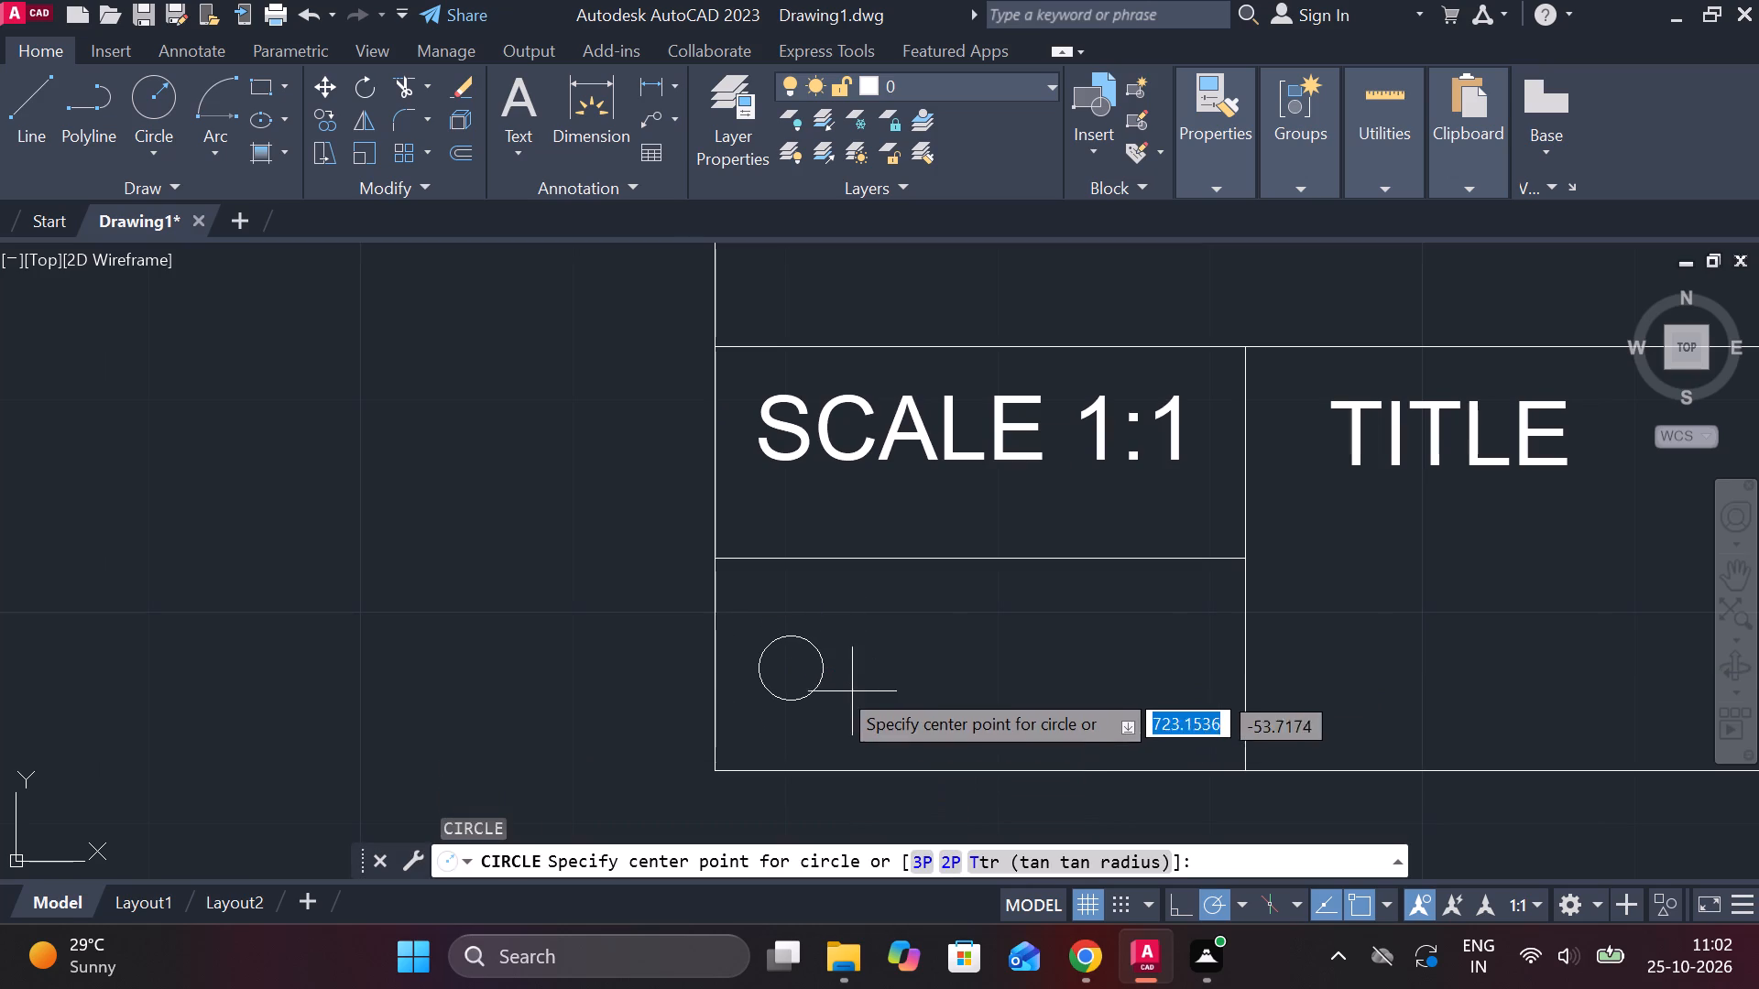
click(802, 672)
text(D 5)
key(Return)
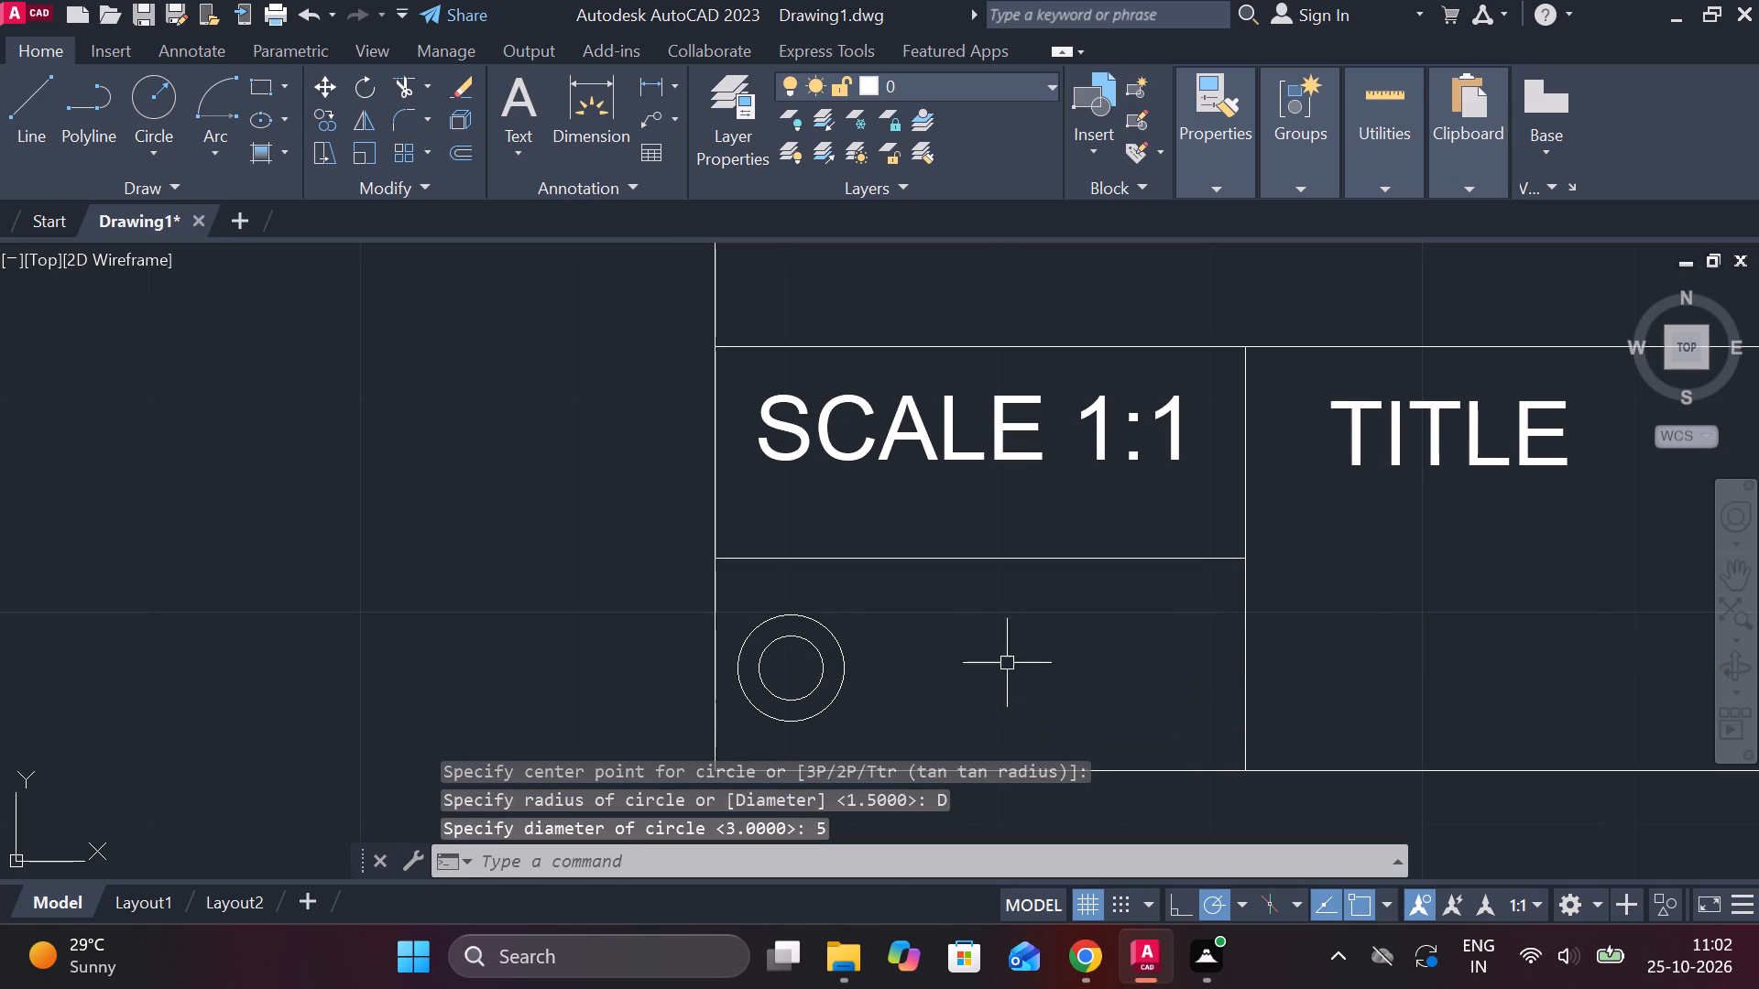
Move the two concentric circles 2.5 horizontally to the right within the cell below SCALE 1:1.
click(911, 700)
click(761, 603)
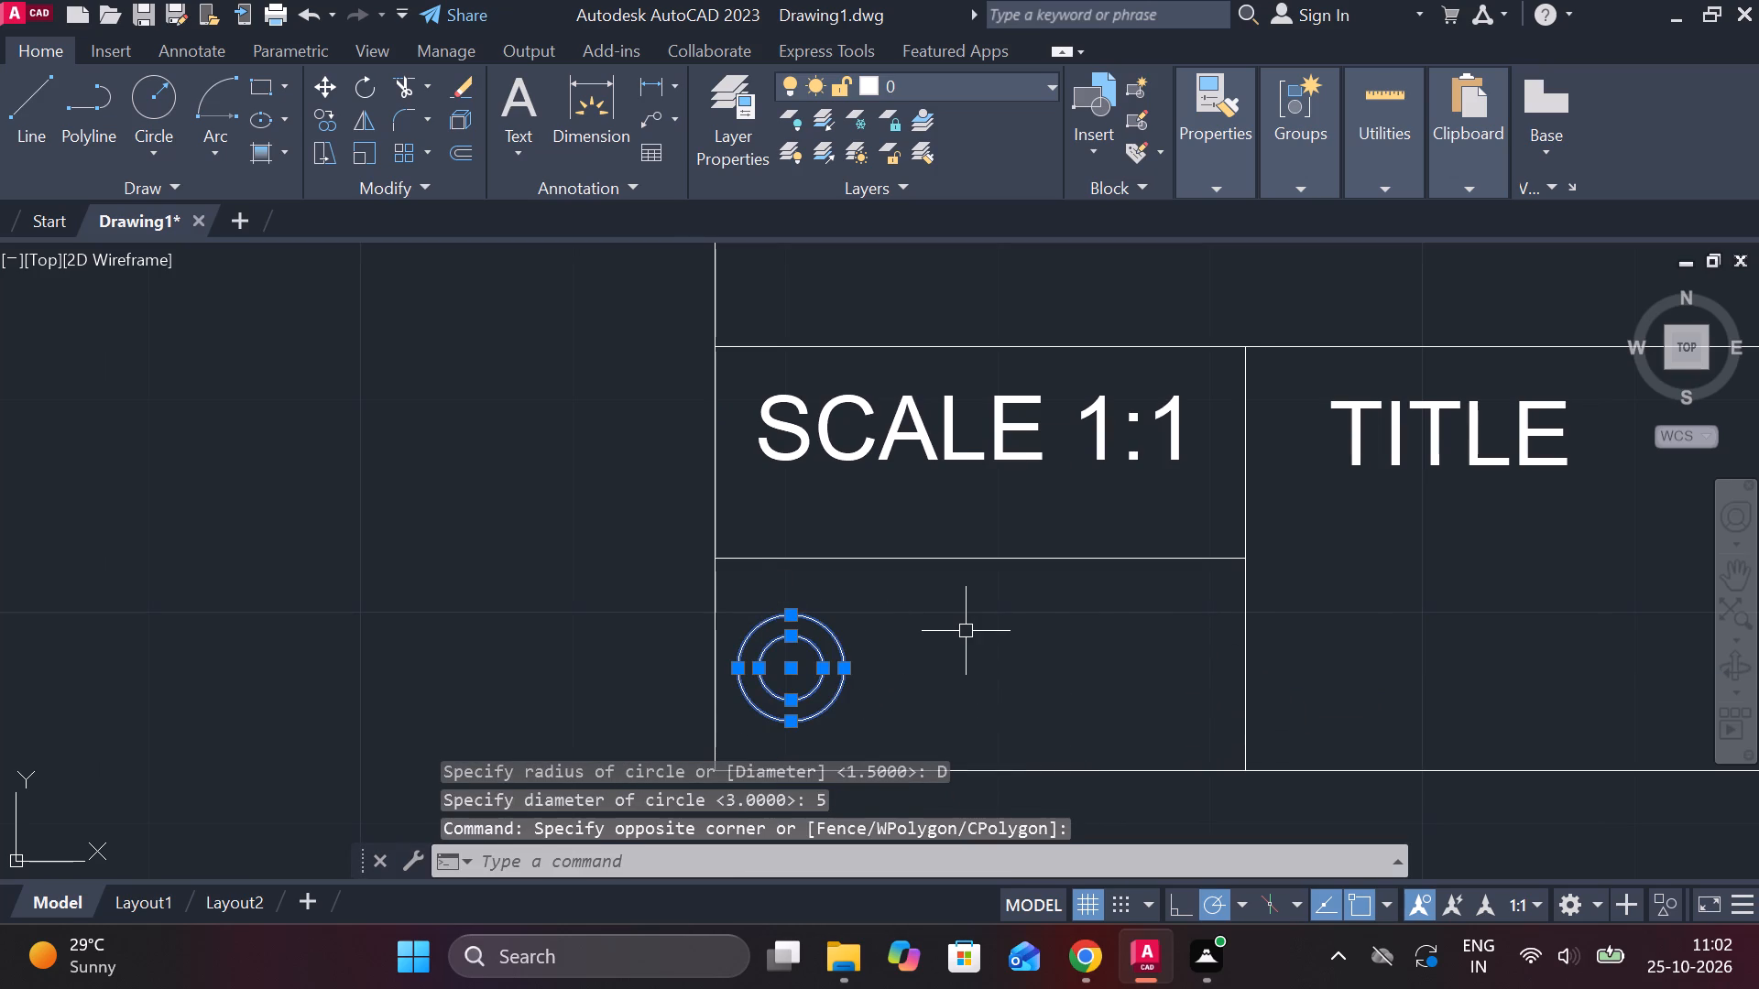
key(m)
key(Return)
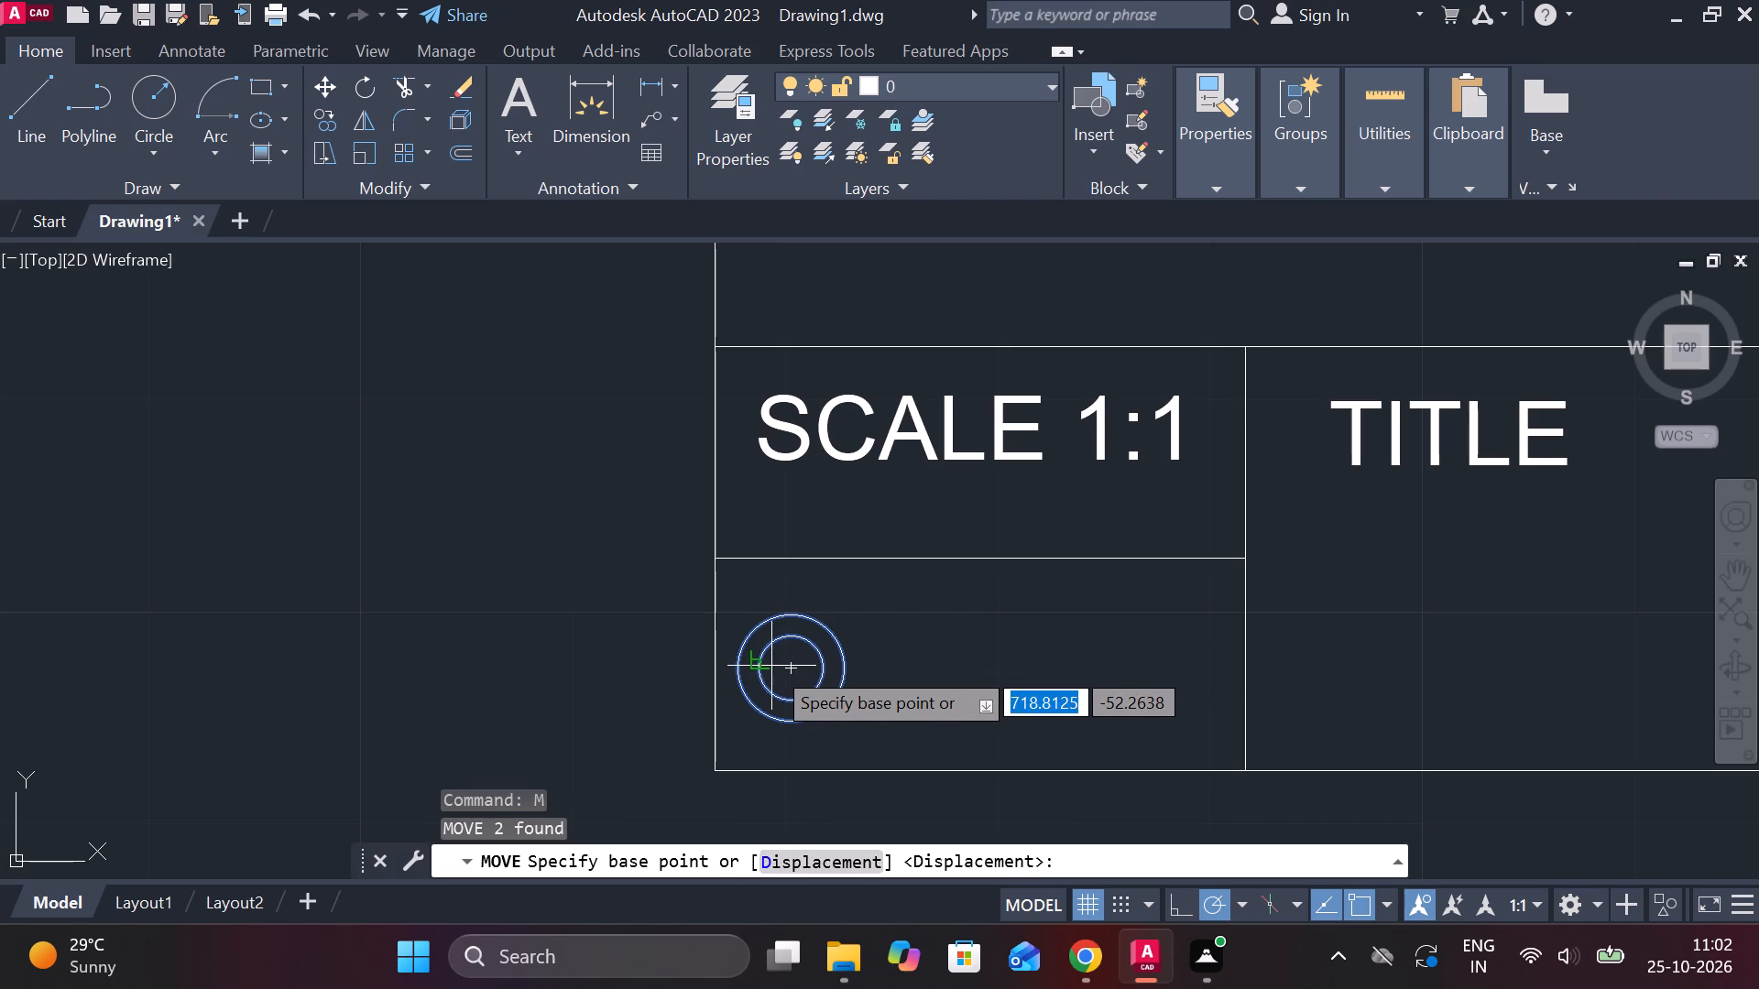
double_click(786, 669)
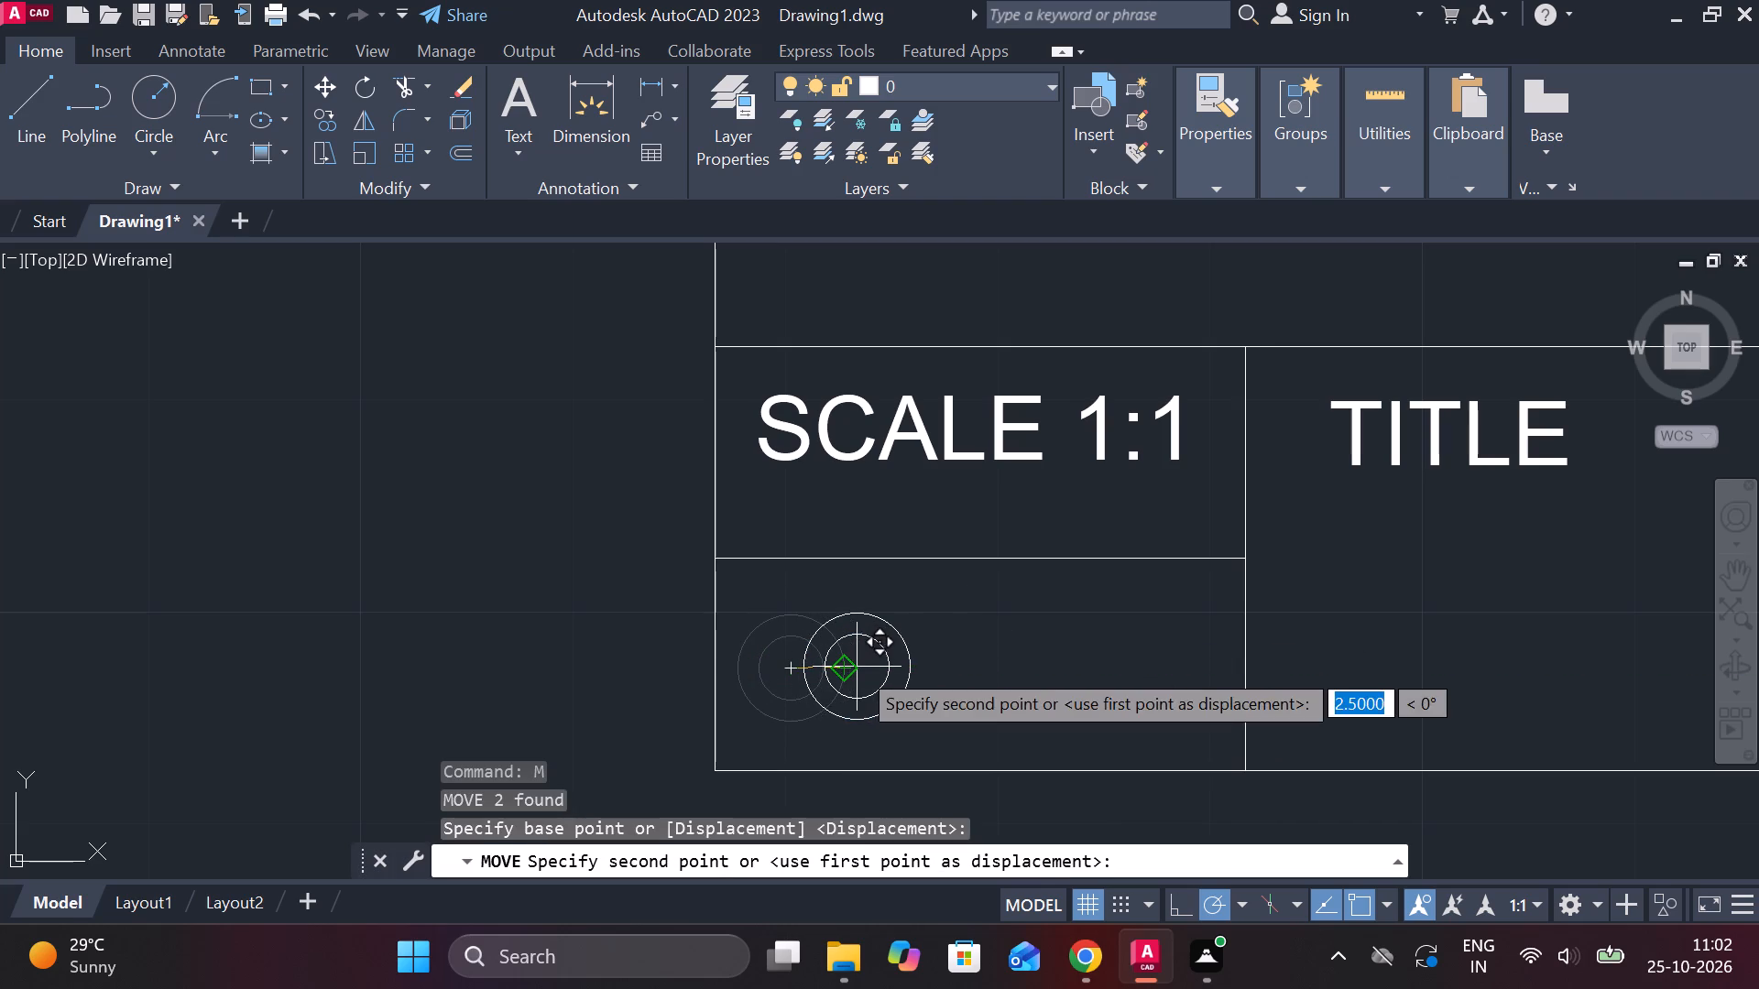
click(857, 667)
key(Escape)
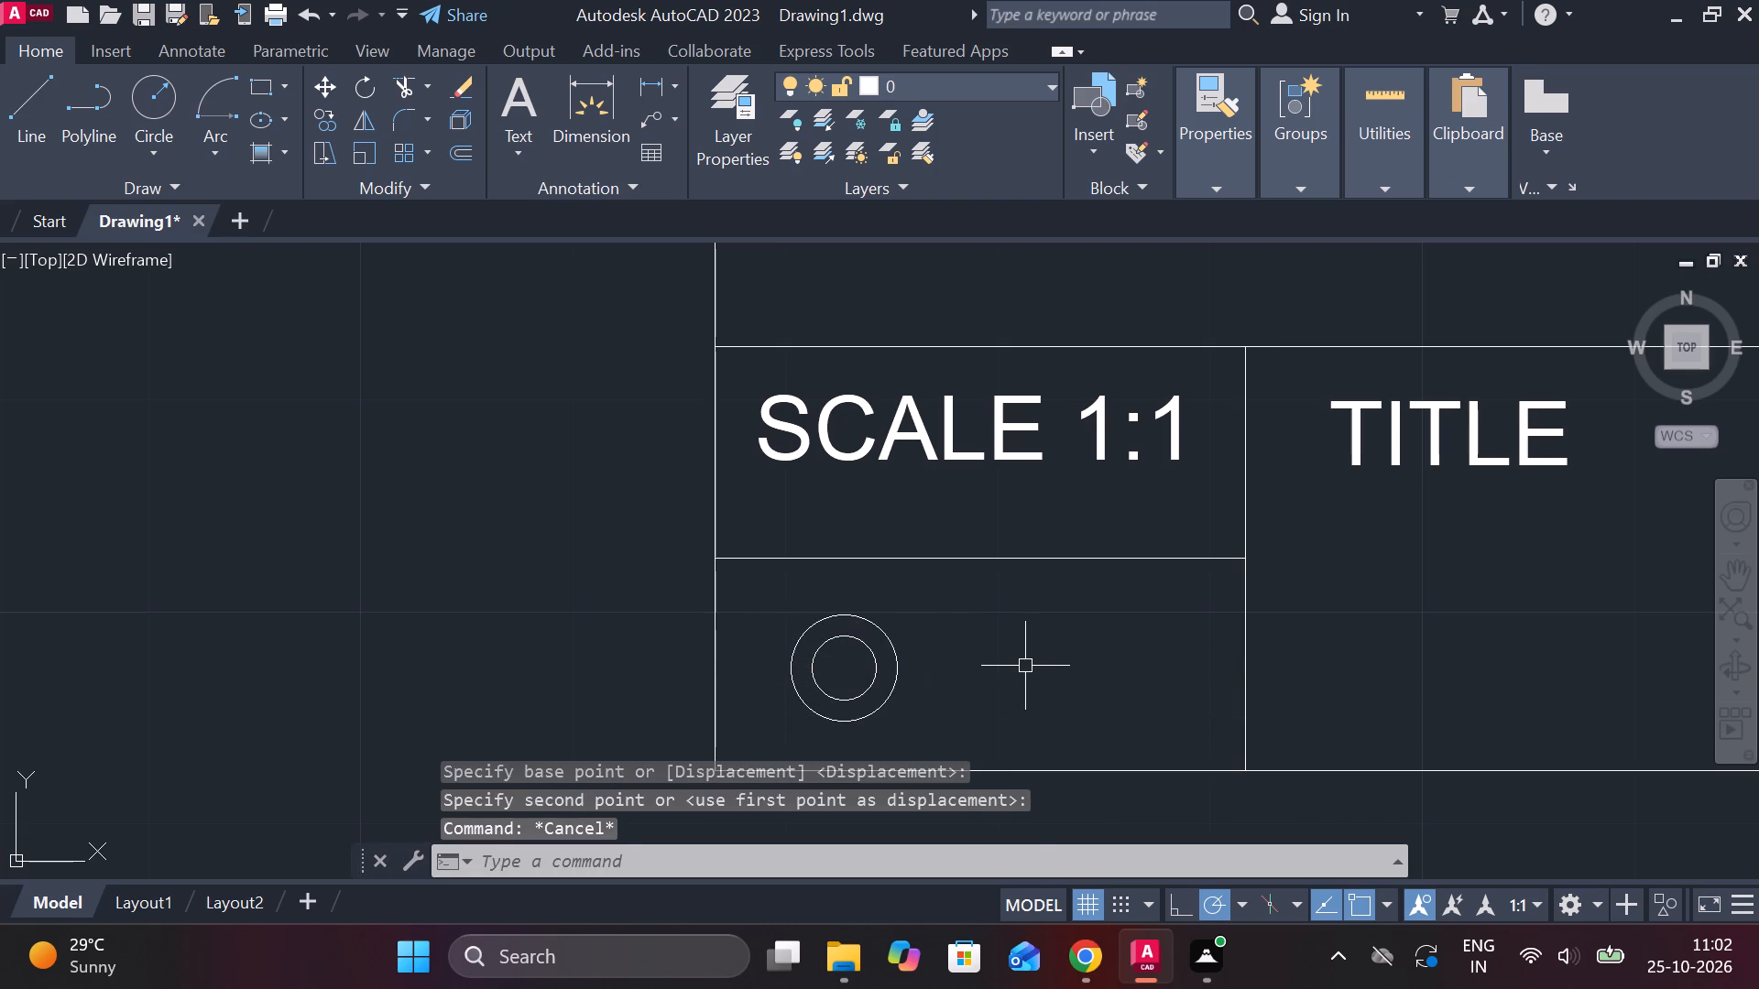
Draw a vertical line to the right of the circles, level with the outer circle's top and bottom.
key(l)
key(Return)
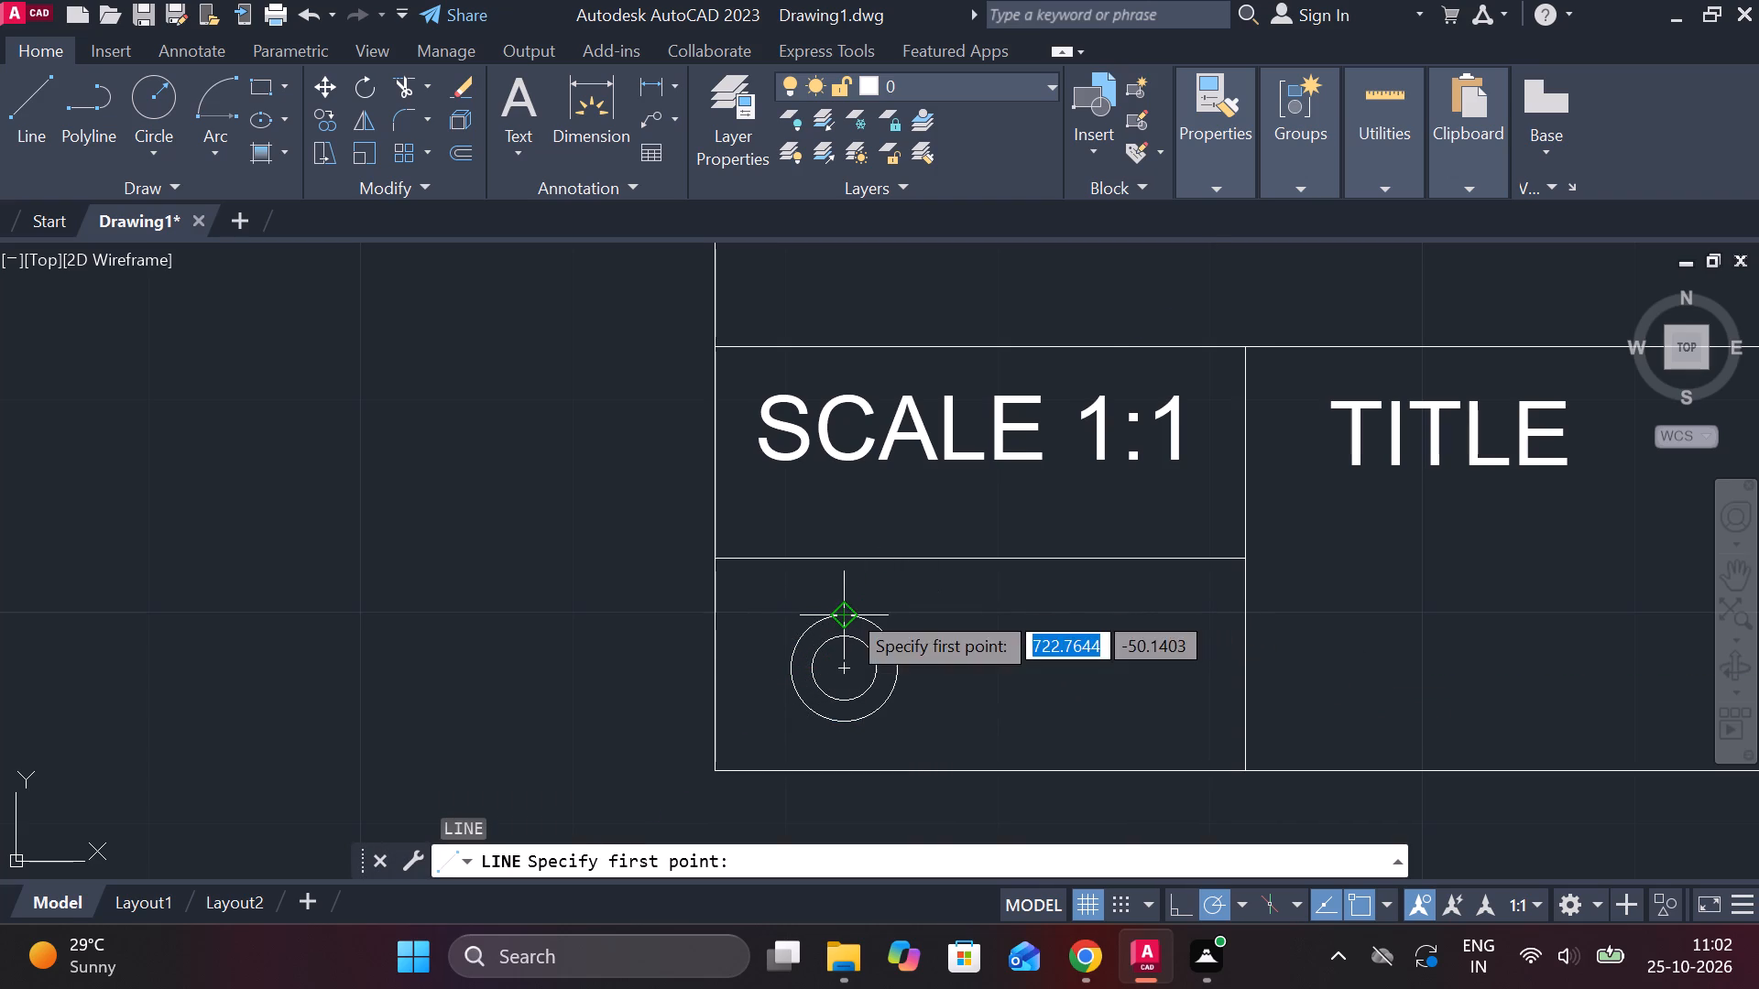
click(1032, 613)
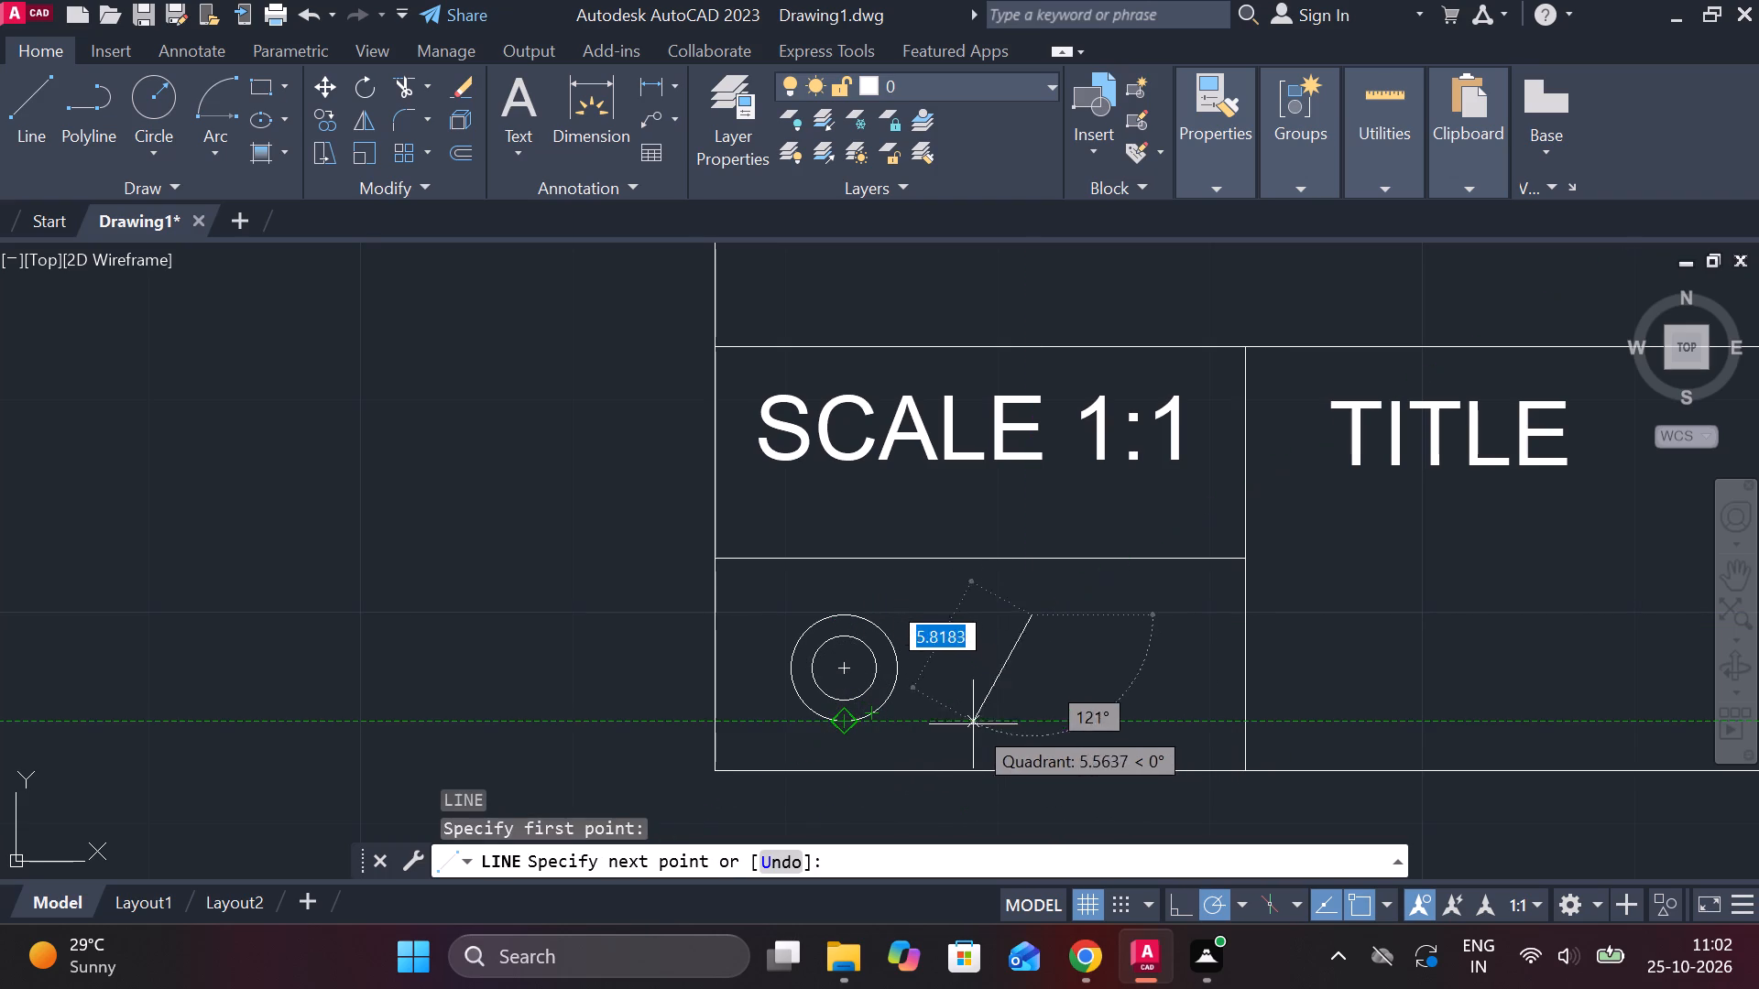
click(1025, 721)
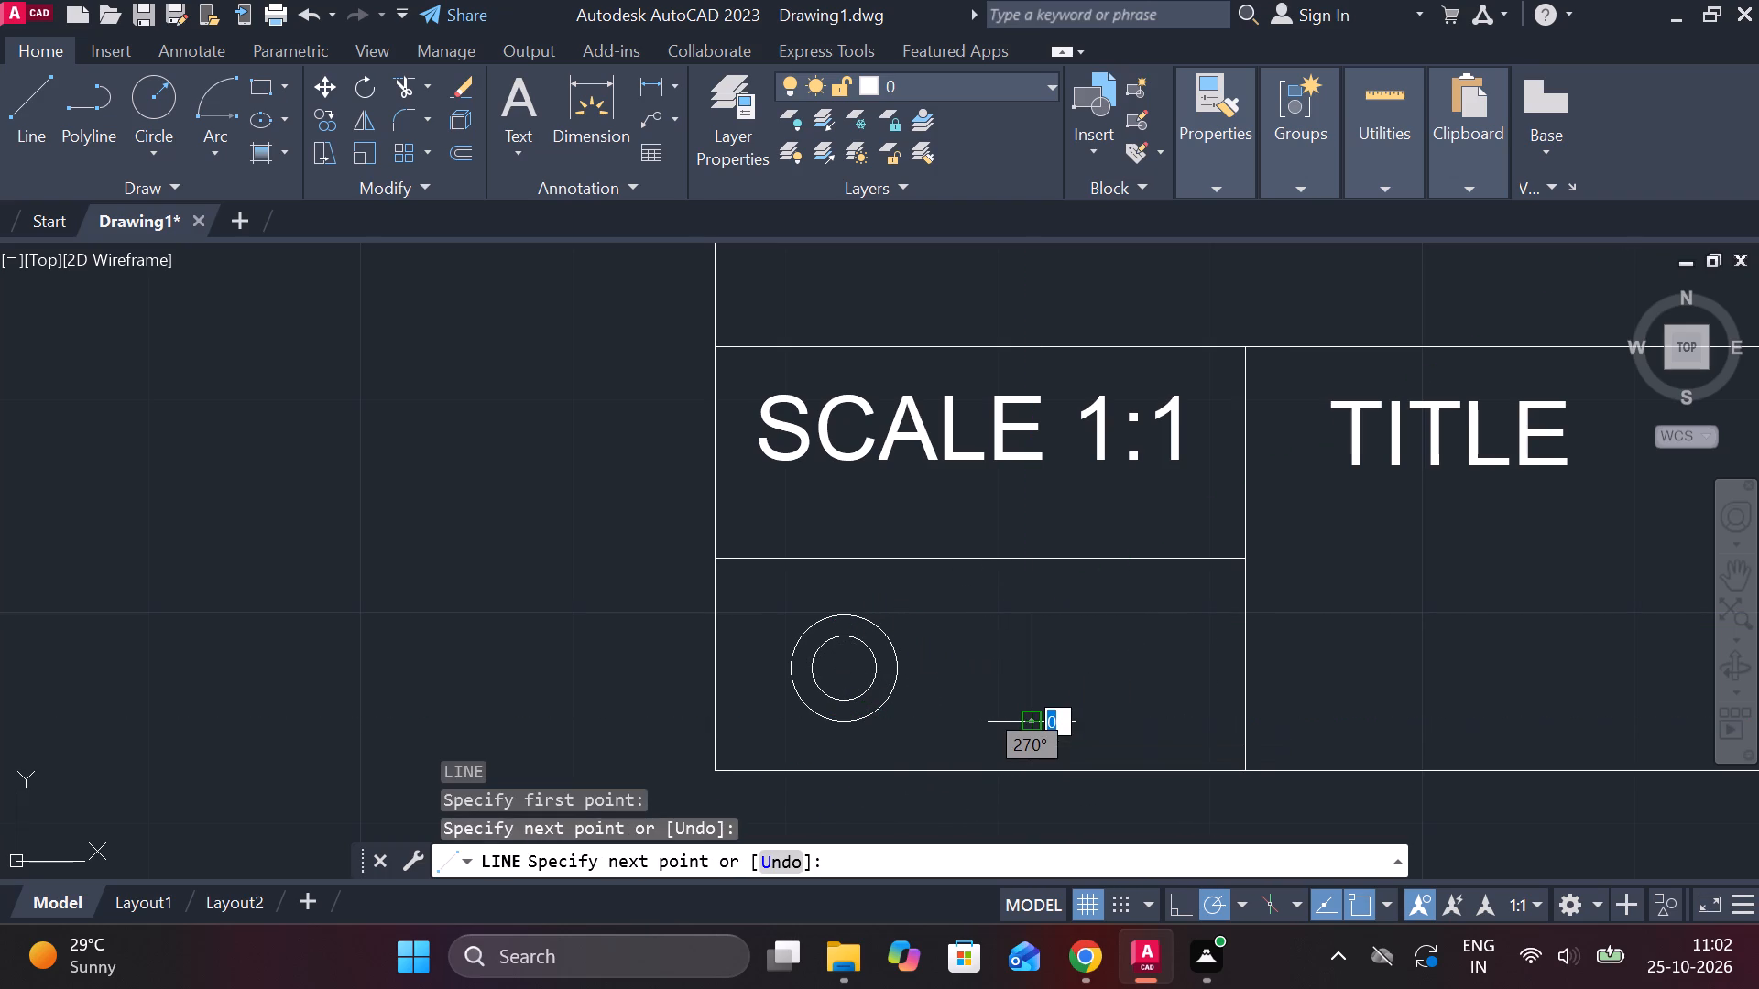
key(Escape)
Draw a shorter vertical line matching the inner circle's height beside the circles and join its ends to the taller line's ends.
key(space)
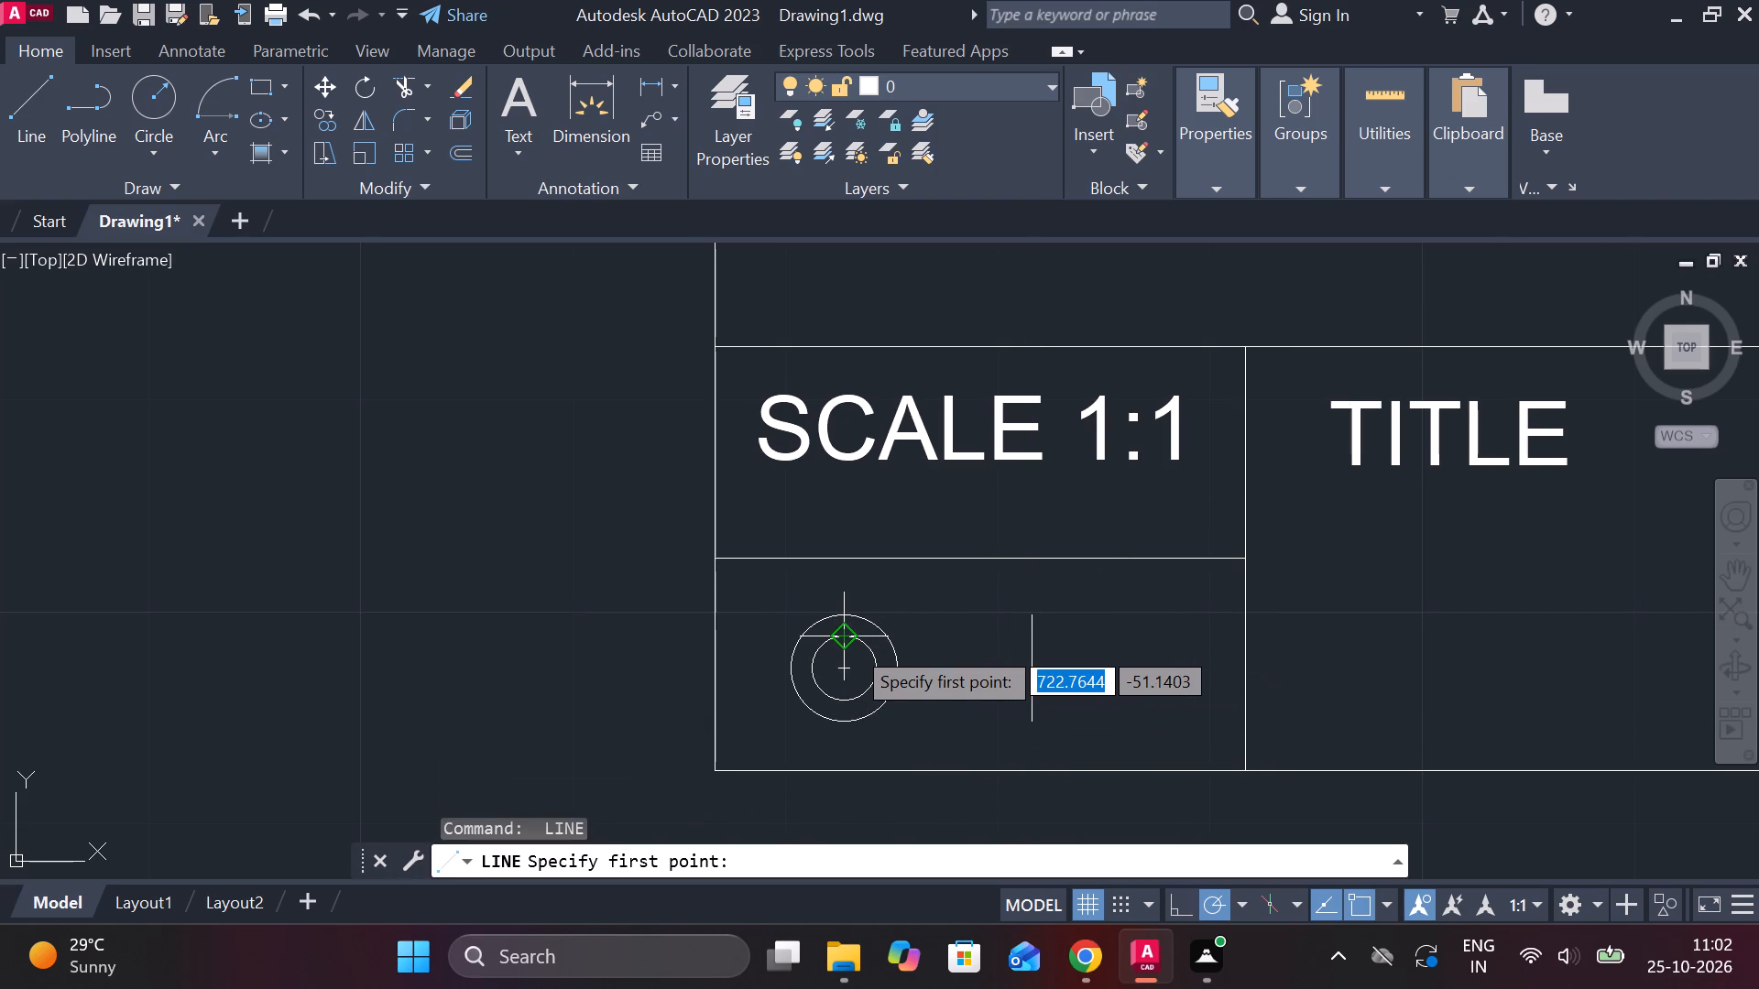
scroll(922, 641, up, 1)
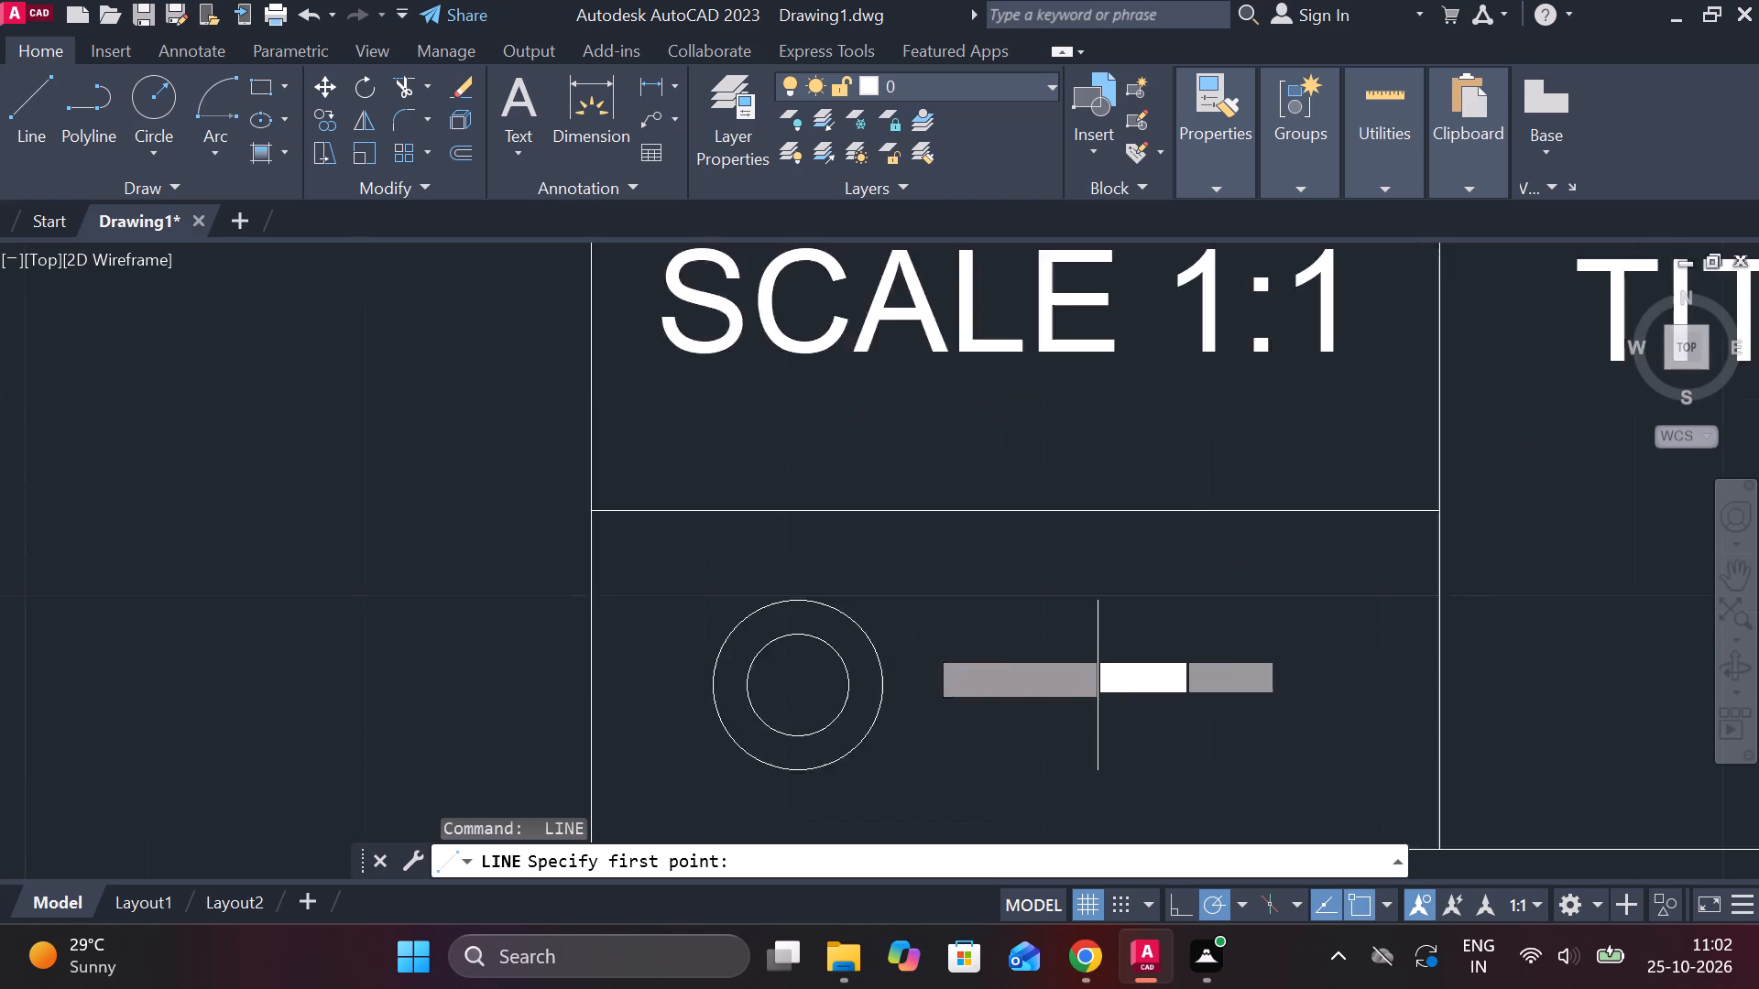
scroll(922, 641, up, 1)
middle_drag(937, 641, 1022, 584)
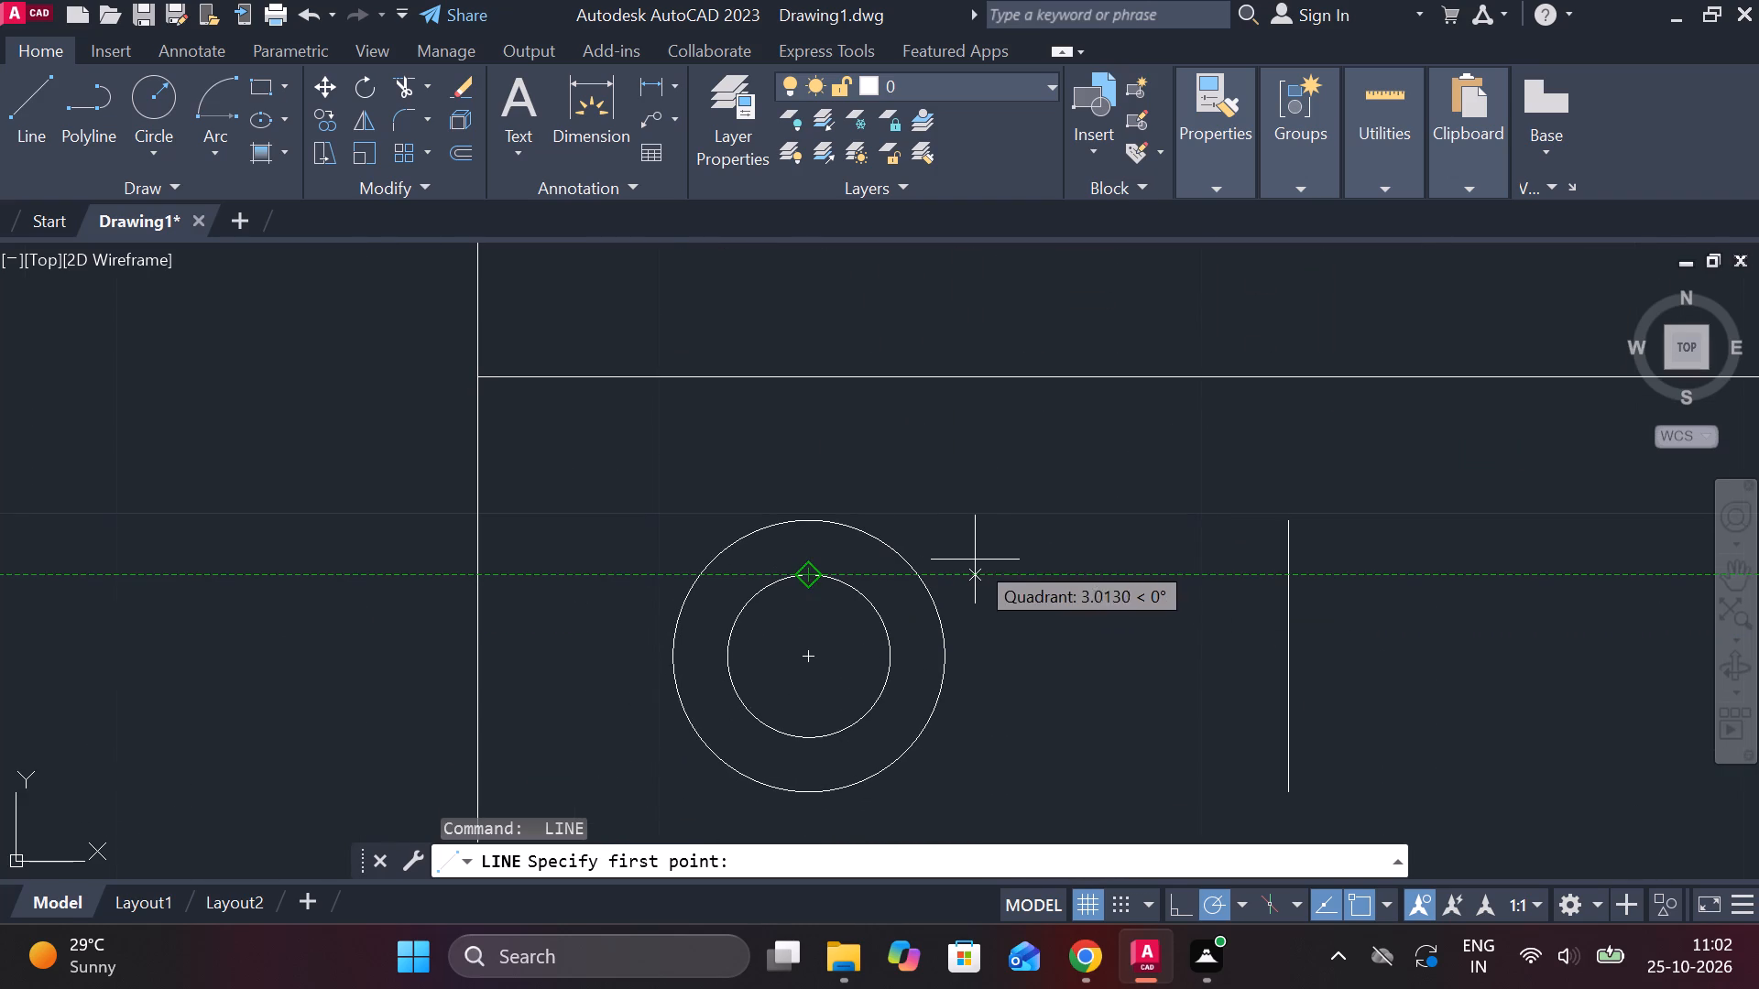
click(997, 560)
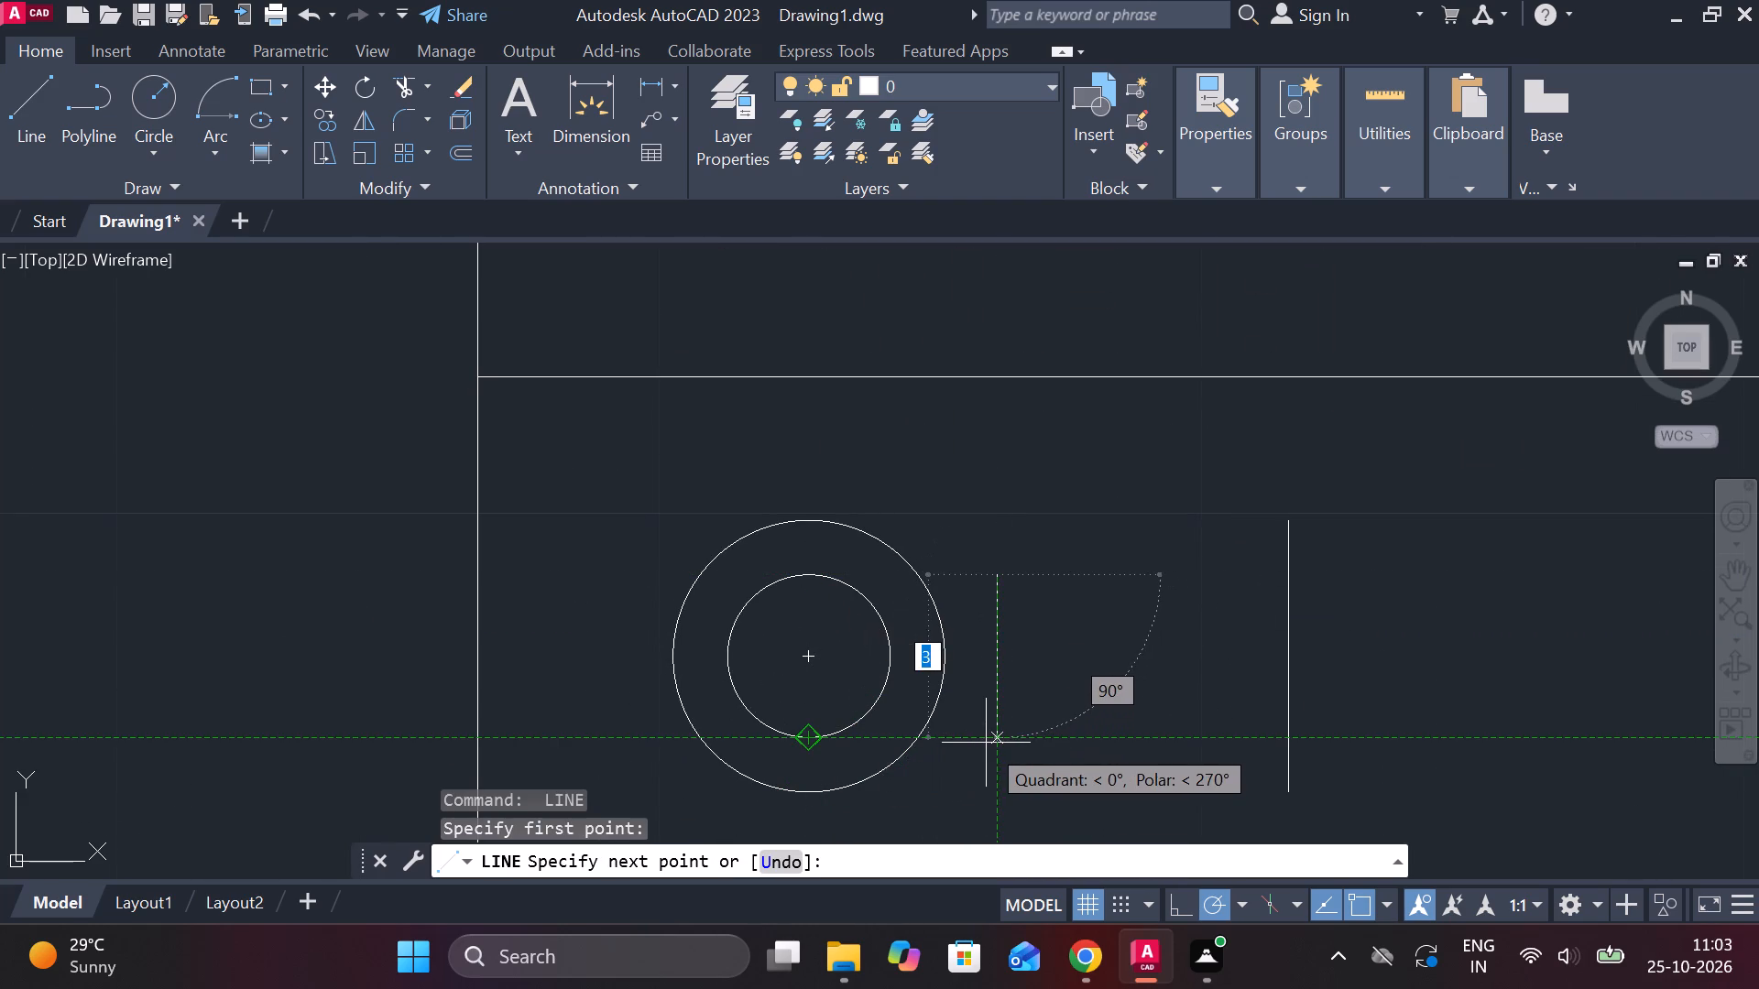
drag(986, 743, 995, 745)
click(1288, 785)
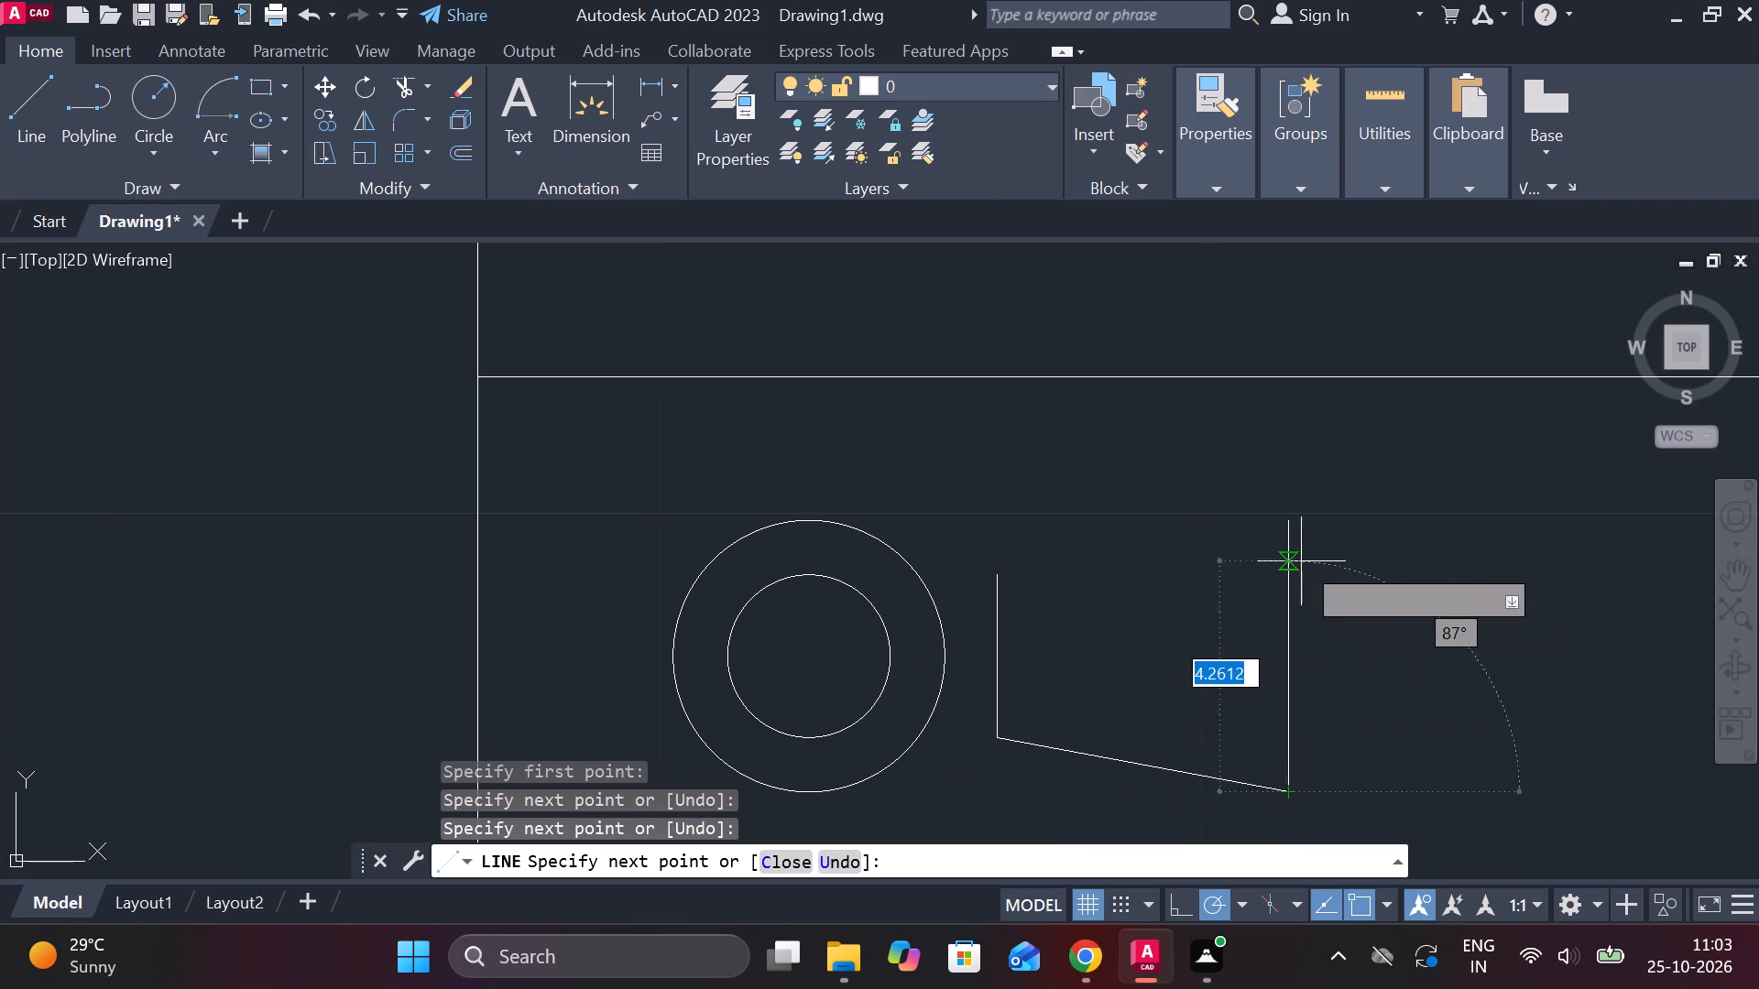
key(Escape)
key(space)
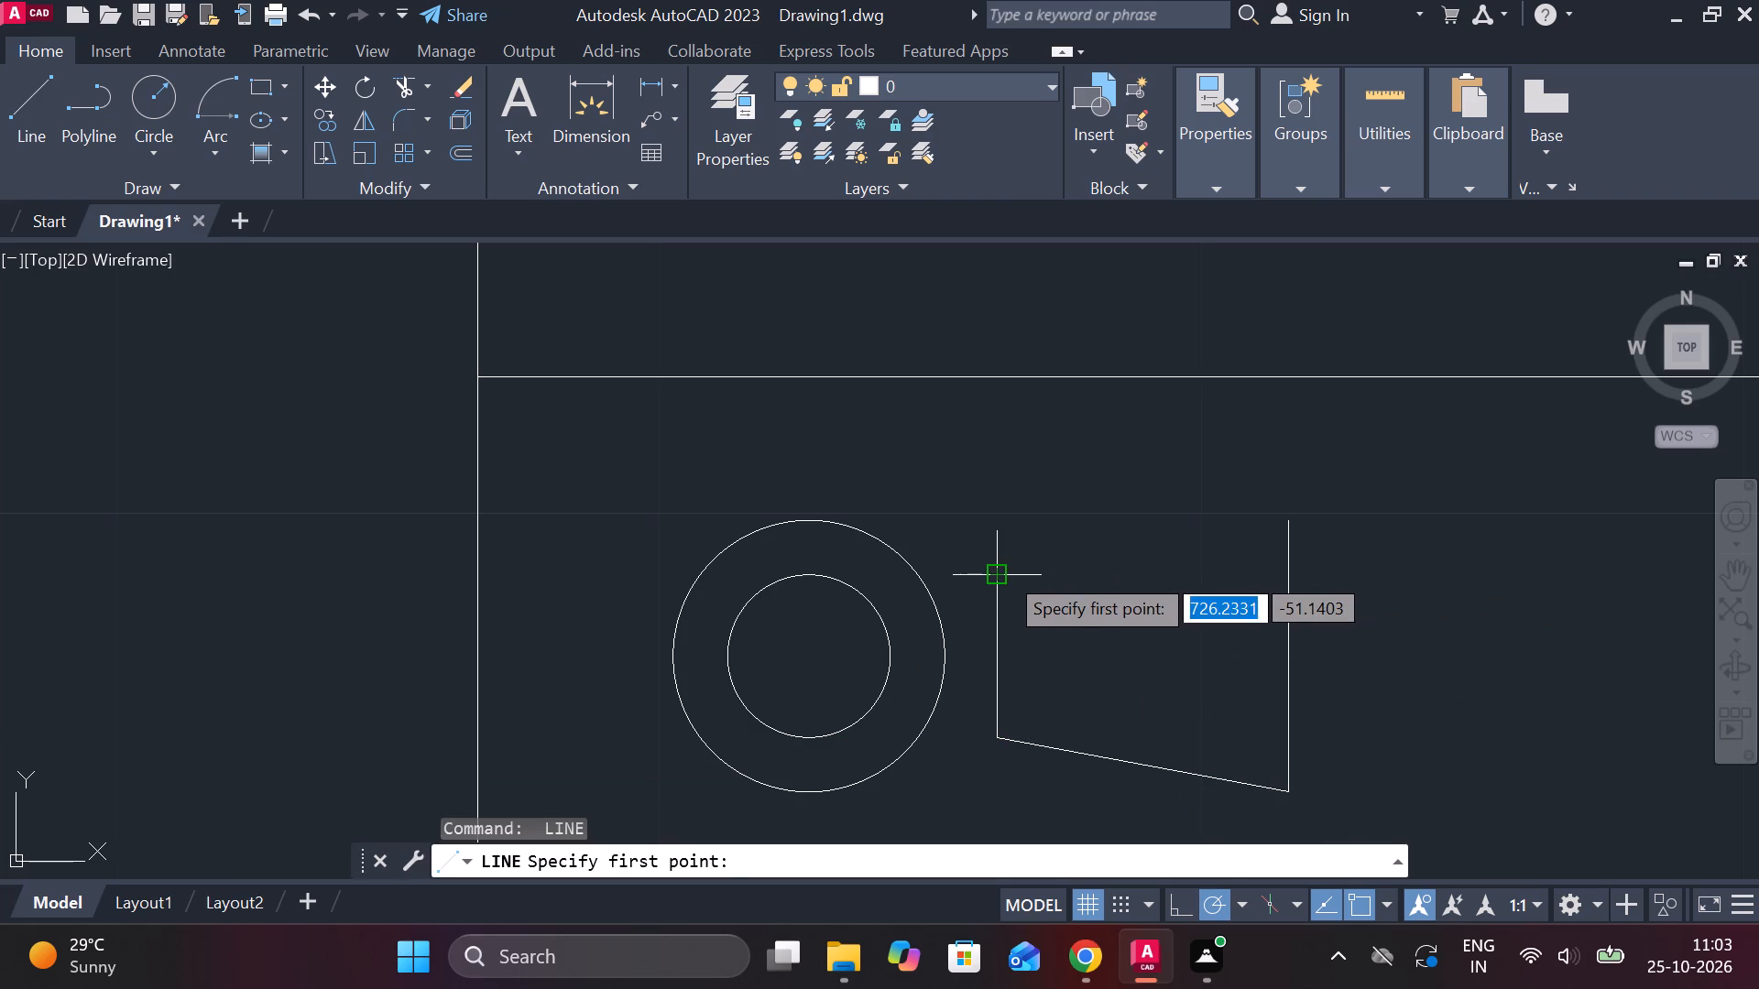
drag(1004, 571, 1019, 571)
click(1295, 523)
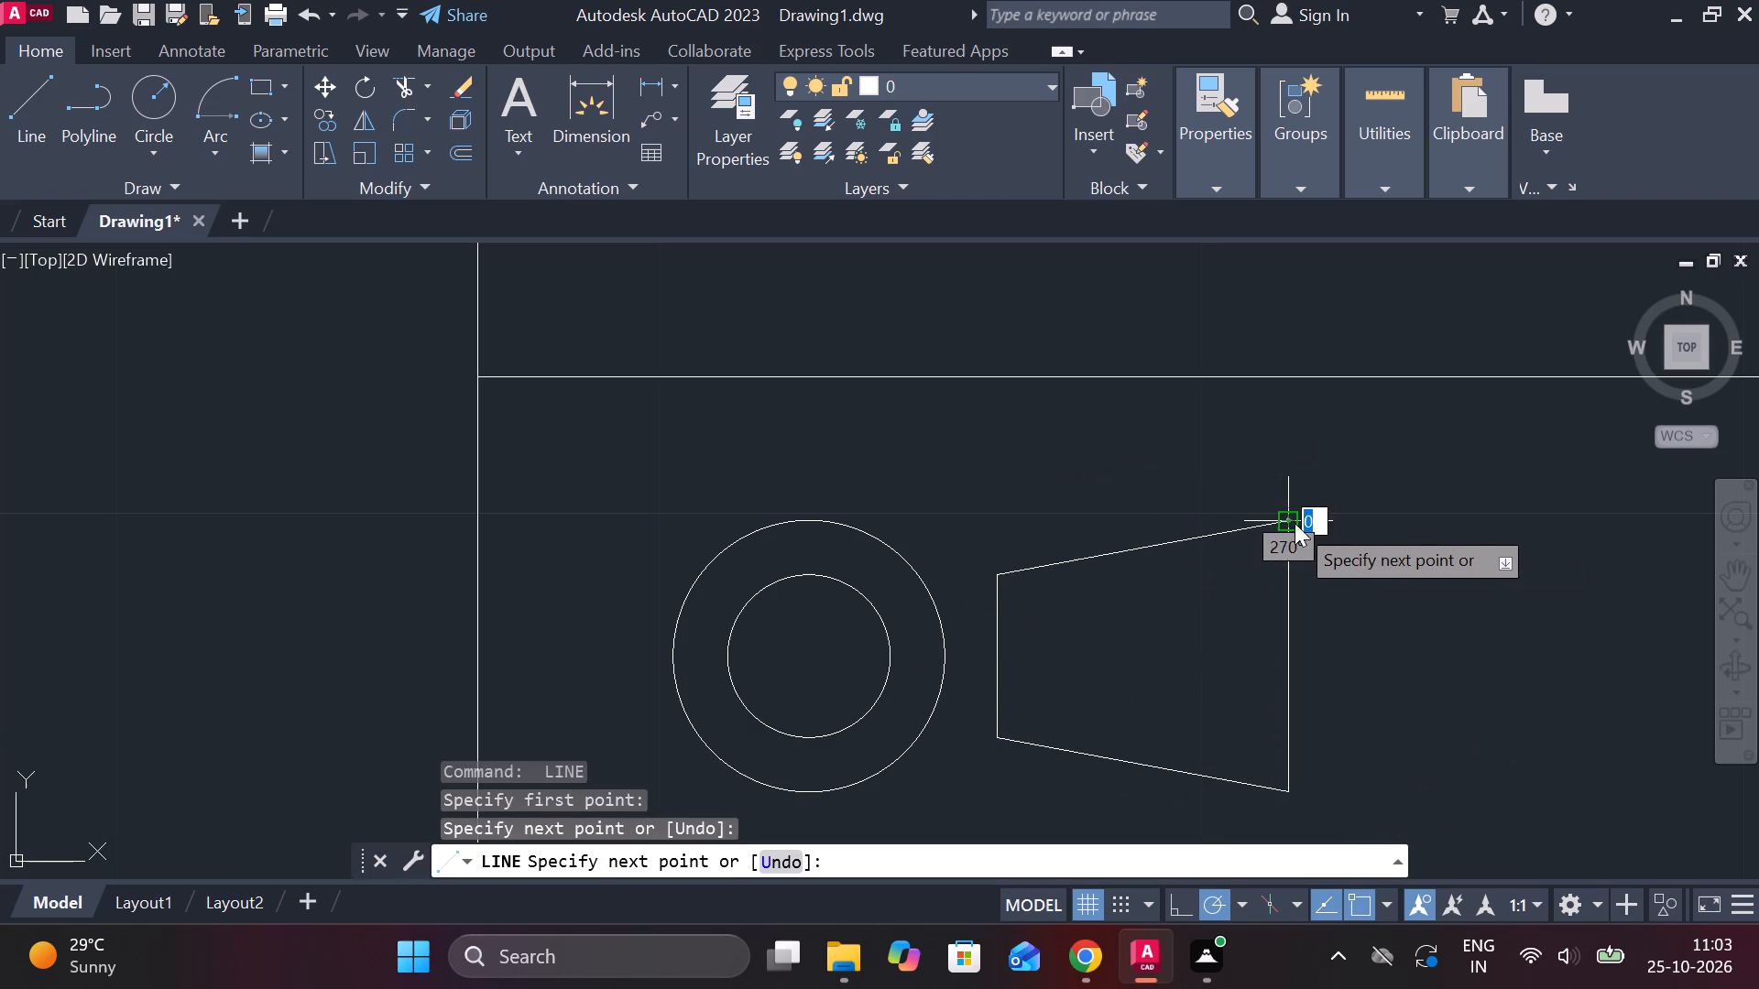
scroll(1441, 572, down, 1)
key(Escape)
Add a centerline between the two sloping edges of the trapezoid.
key(l)
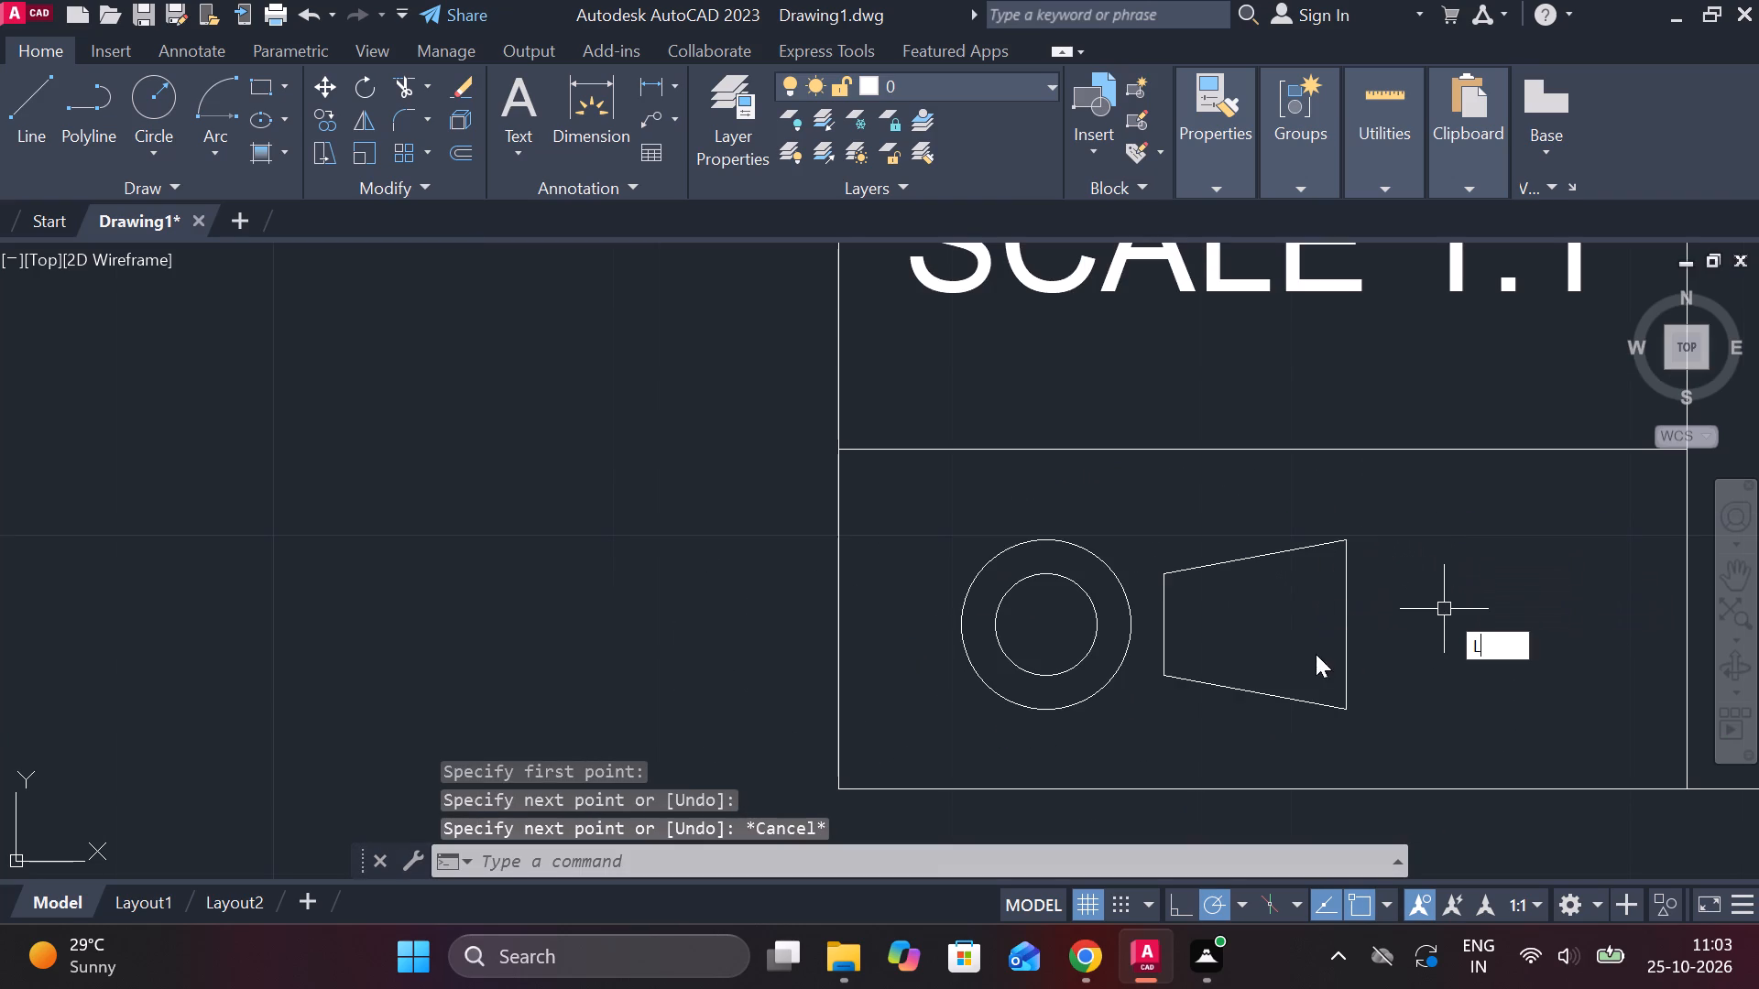
key(Escape)
text(CE)
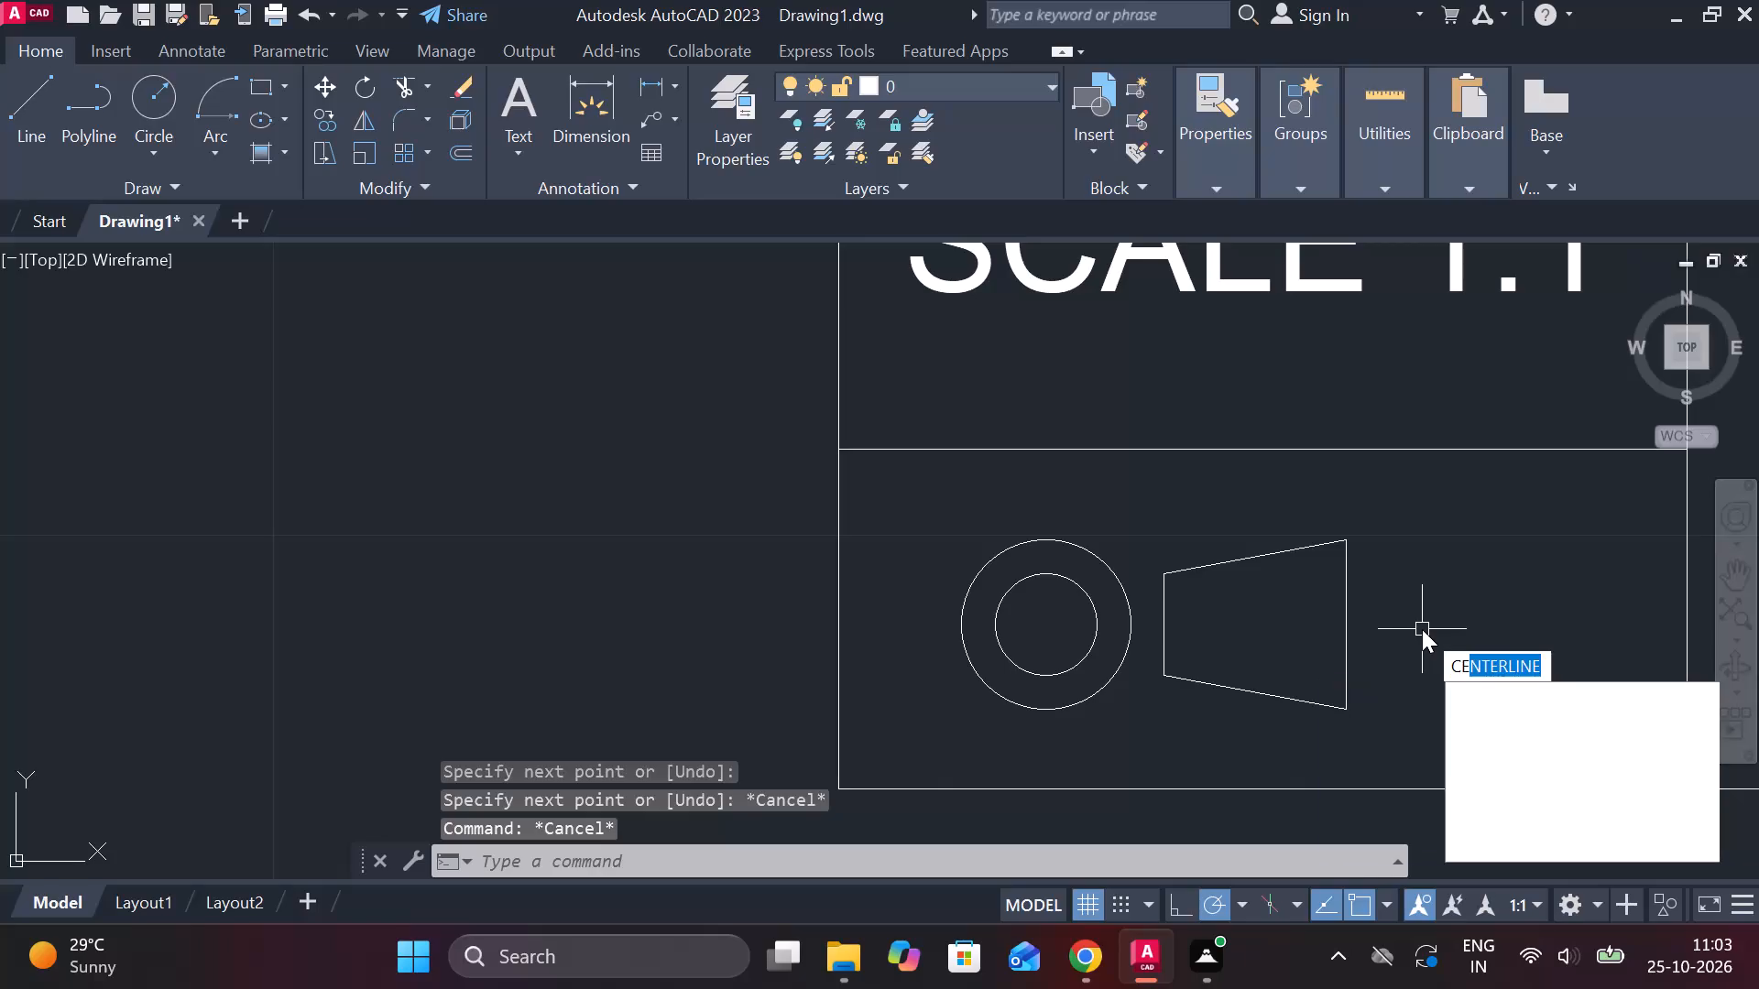
click(1481, 696)
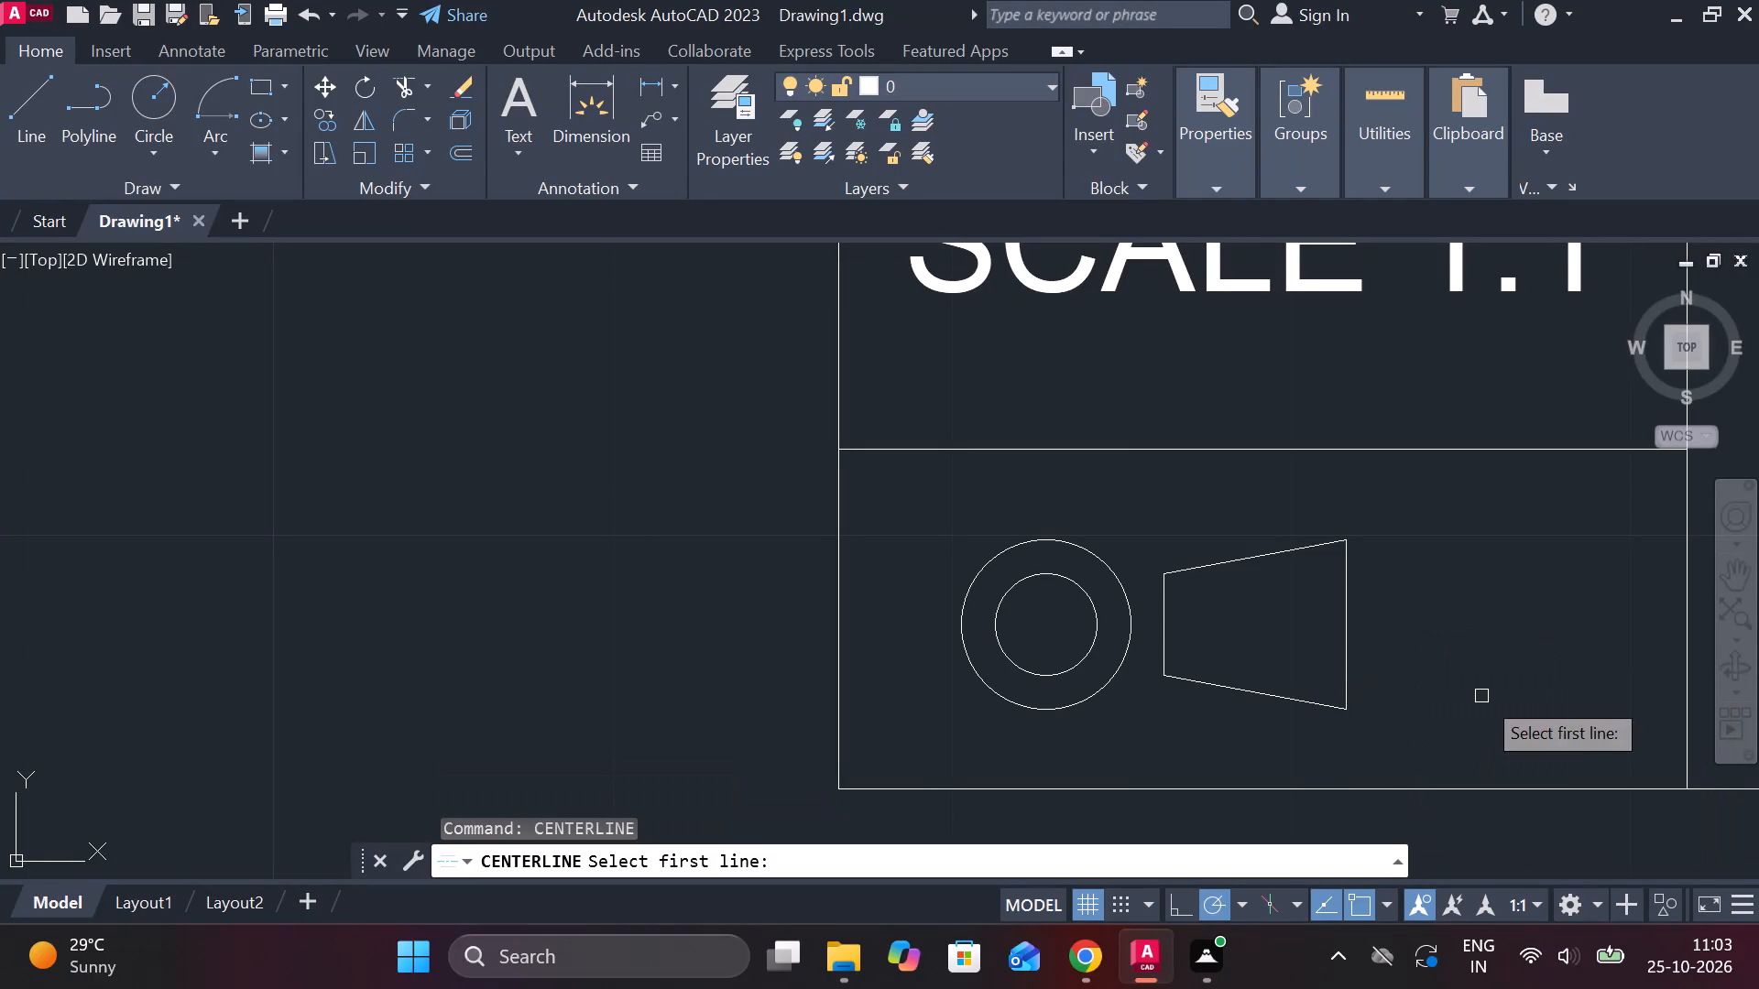
click(1243, 560)
click(1238, 689)
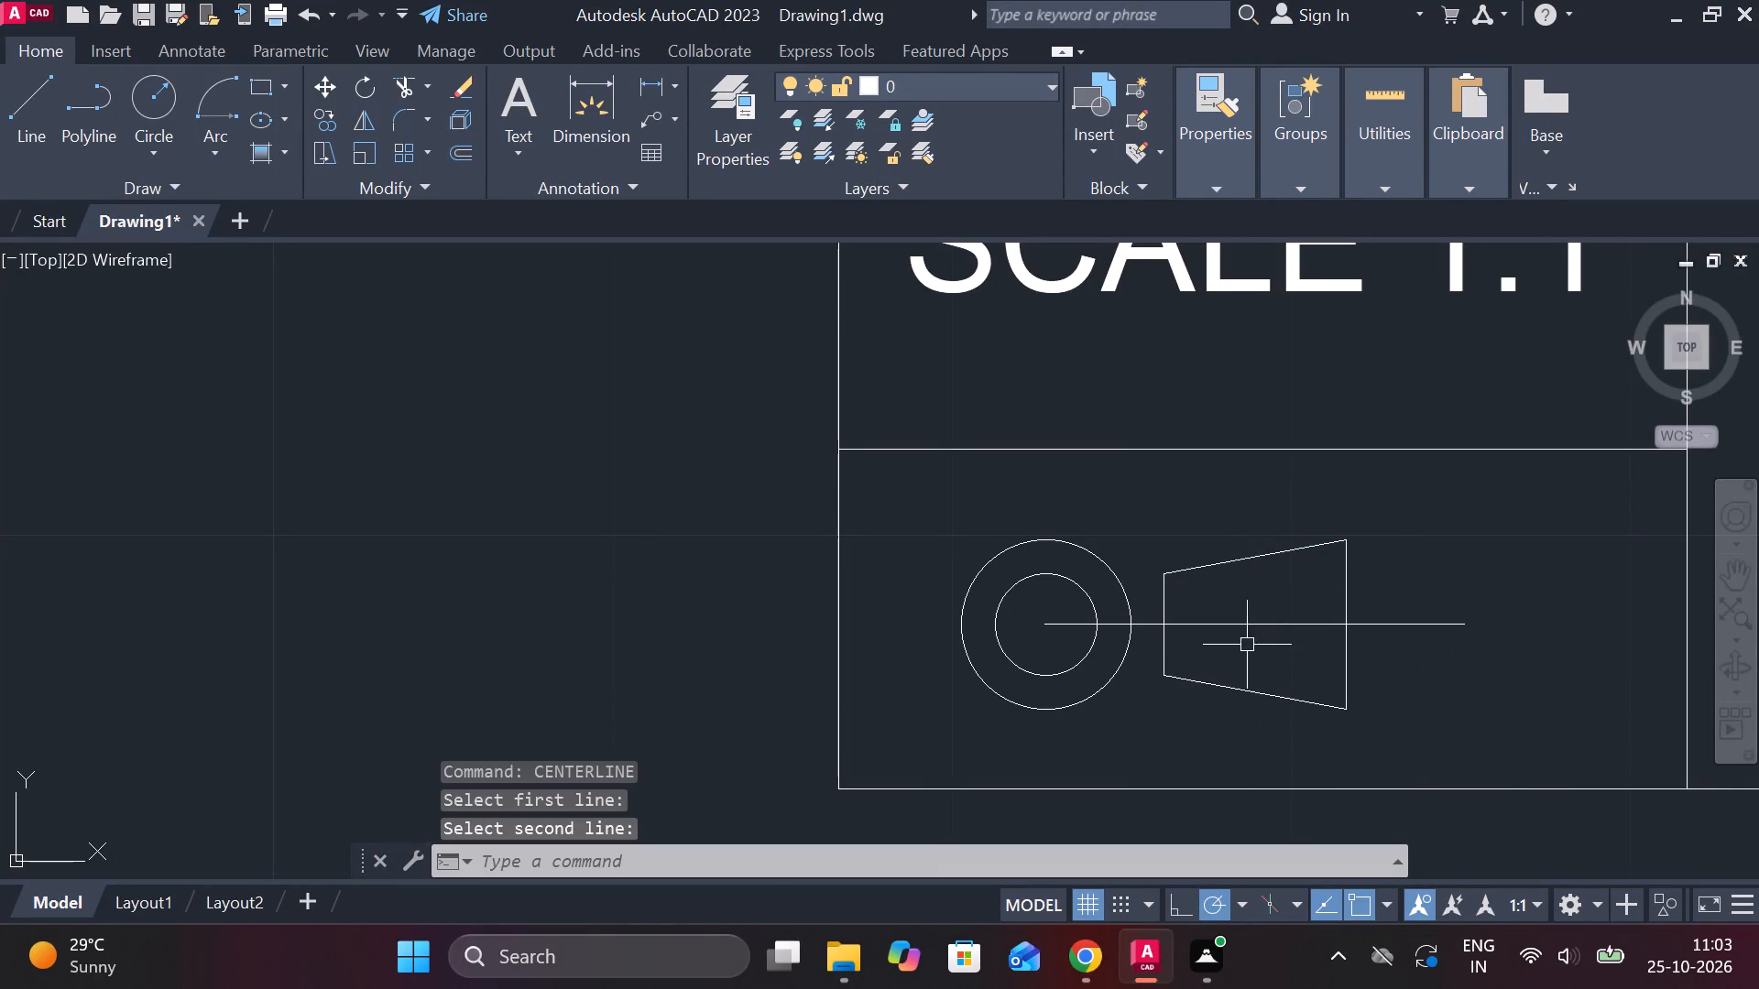
key(Escape)
Stretch the centerline's left end through both circles to just beyond the outer circle.
click(1237, 630)
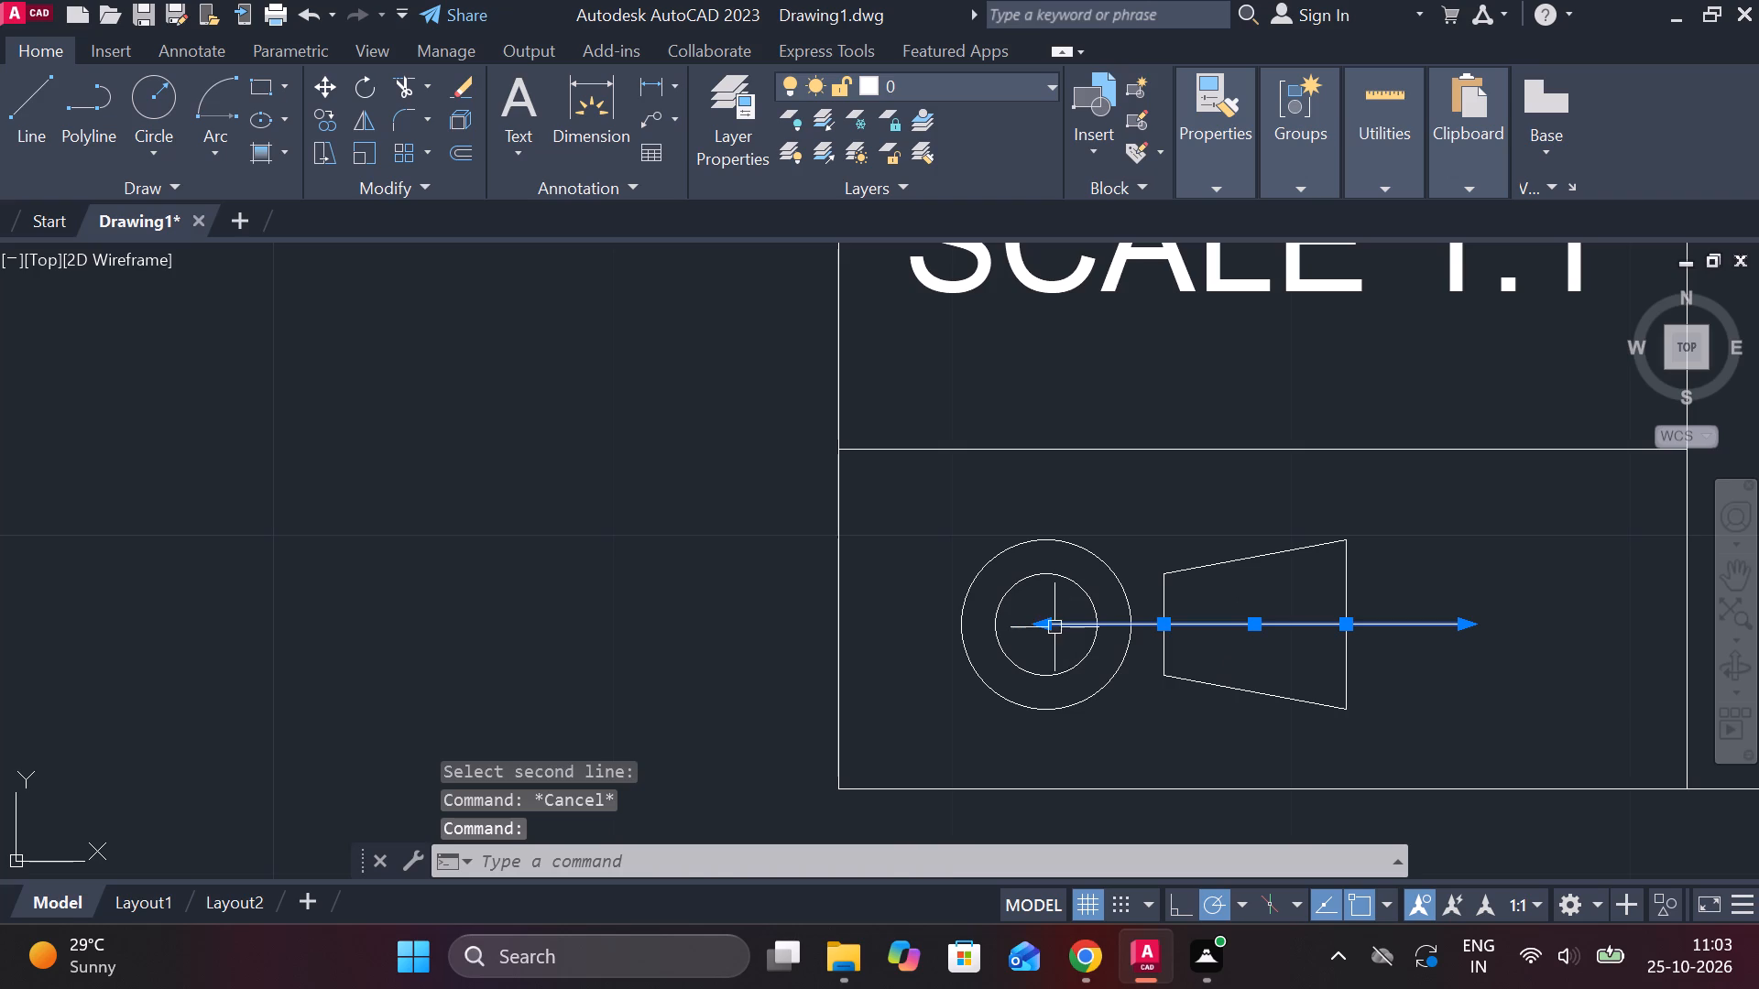
click(1044, 620)
click(882, 636)
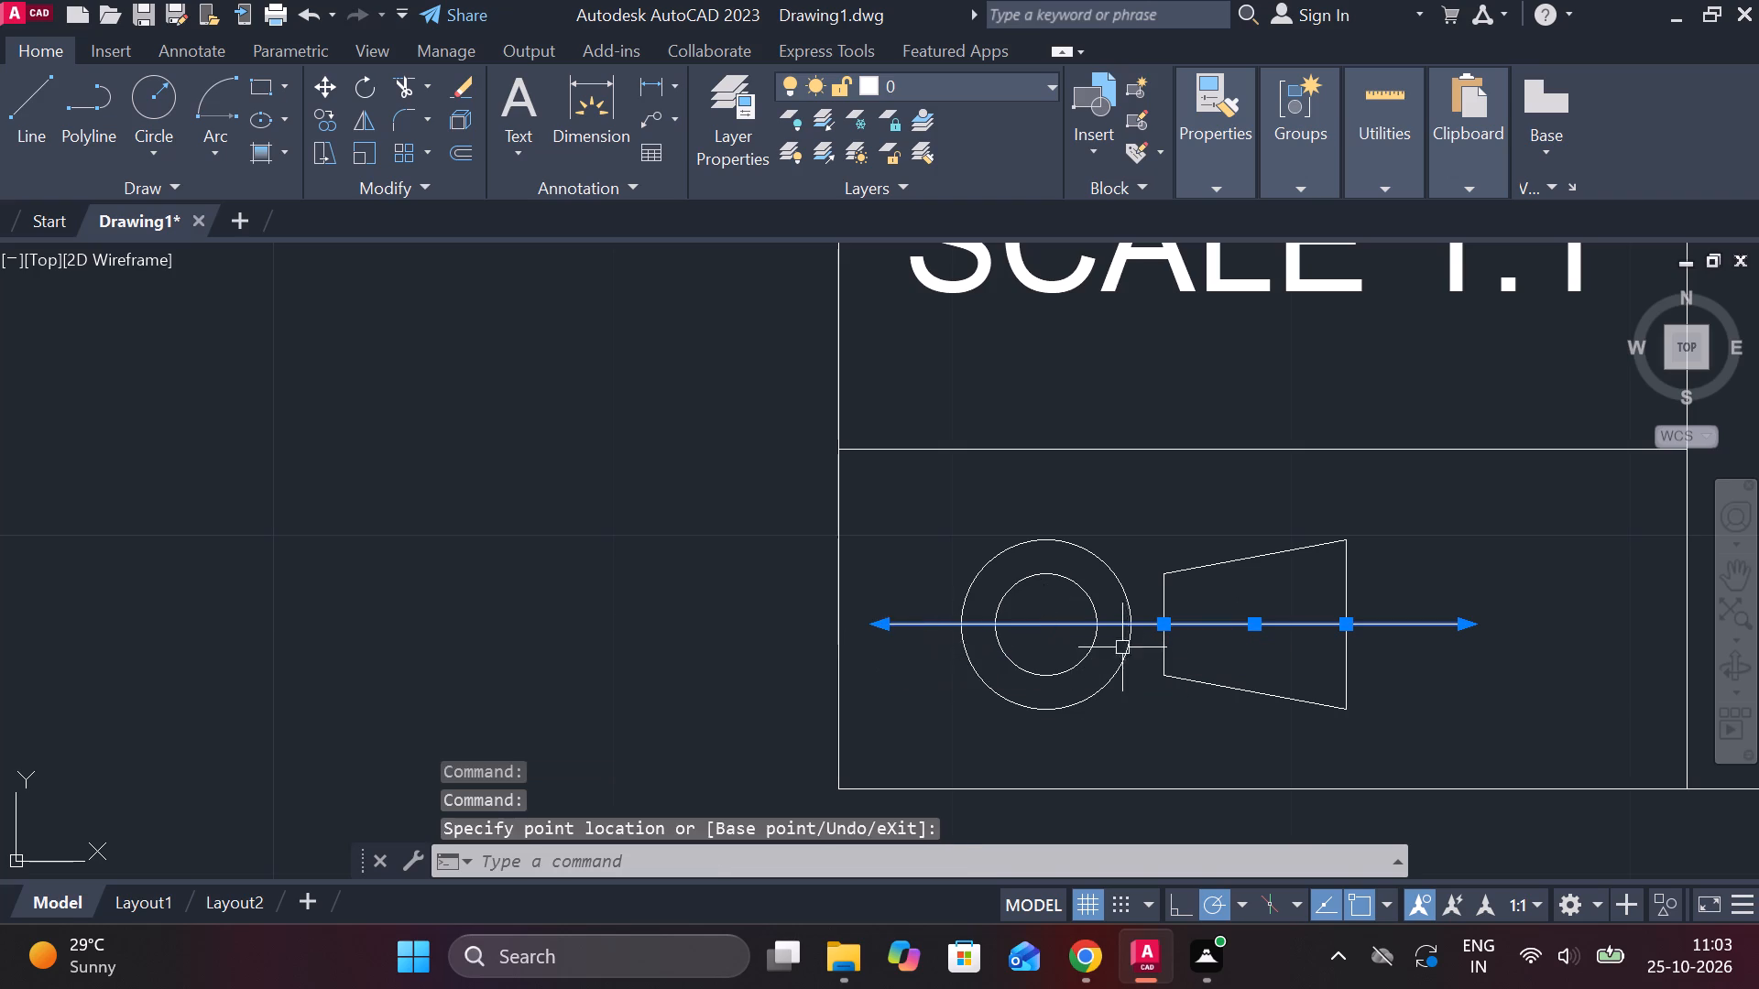
key(Escape)
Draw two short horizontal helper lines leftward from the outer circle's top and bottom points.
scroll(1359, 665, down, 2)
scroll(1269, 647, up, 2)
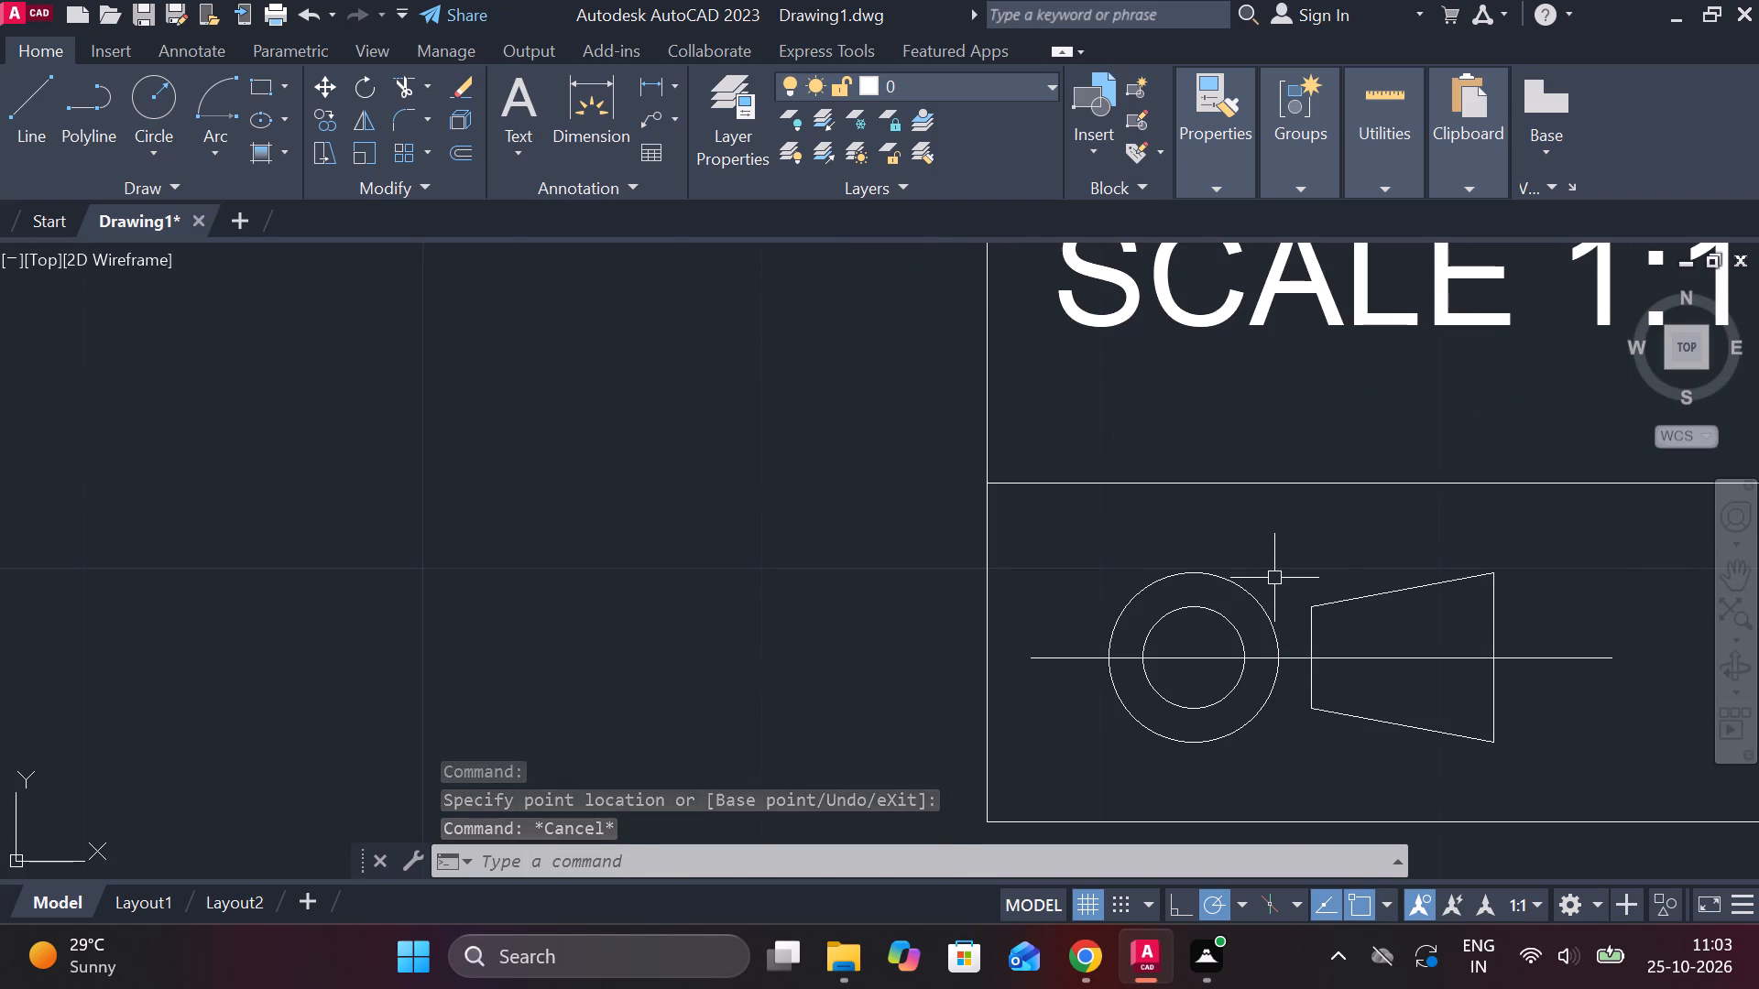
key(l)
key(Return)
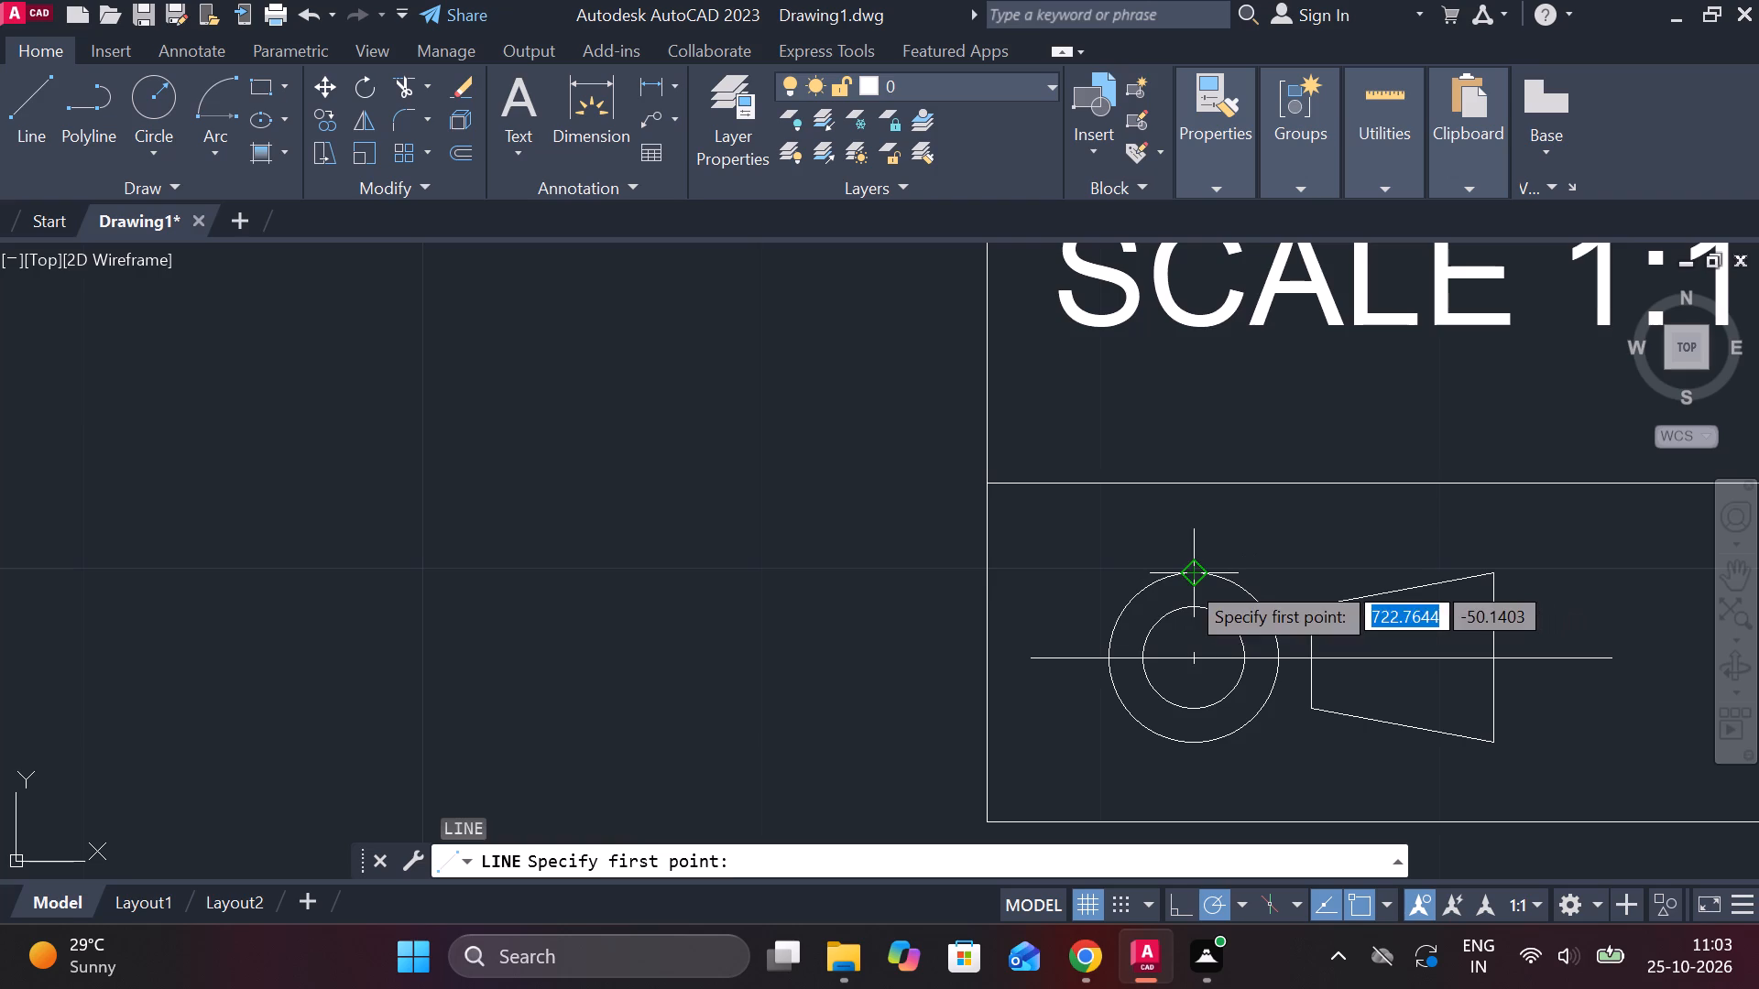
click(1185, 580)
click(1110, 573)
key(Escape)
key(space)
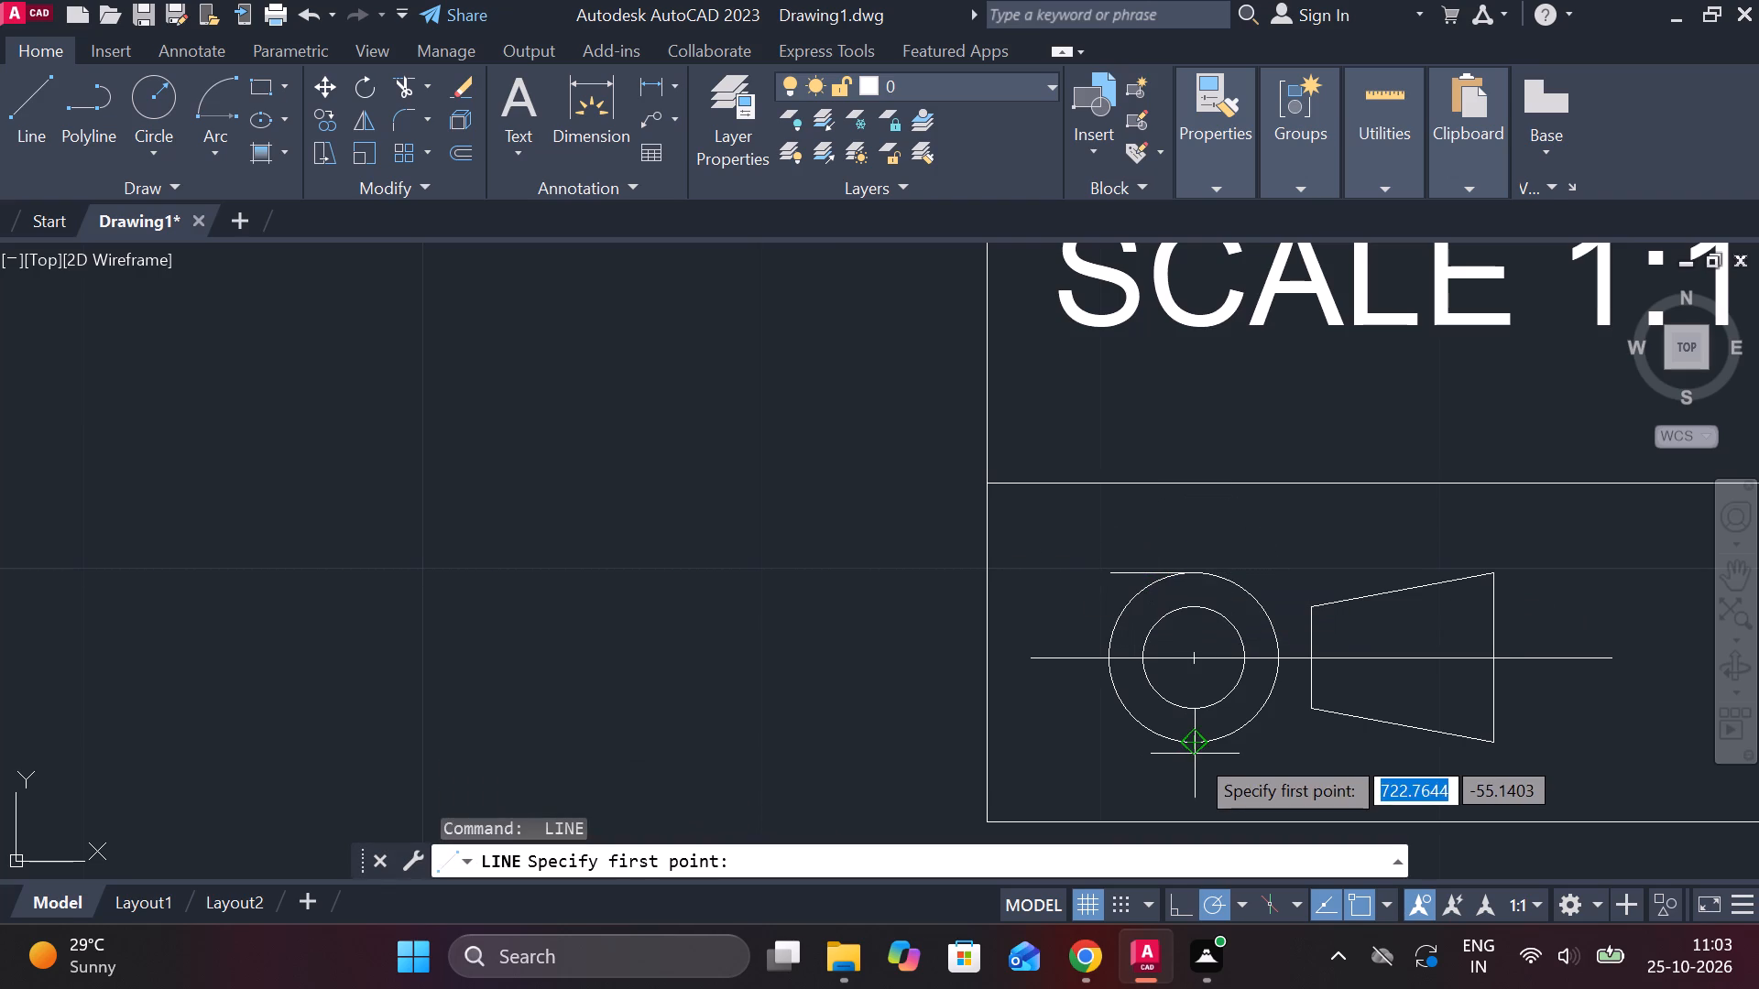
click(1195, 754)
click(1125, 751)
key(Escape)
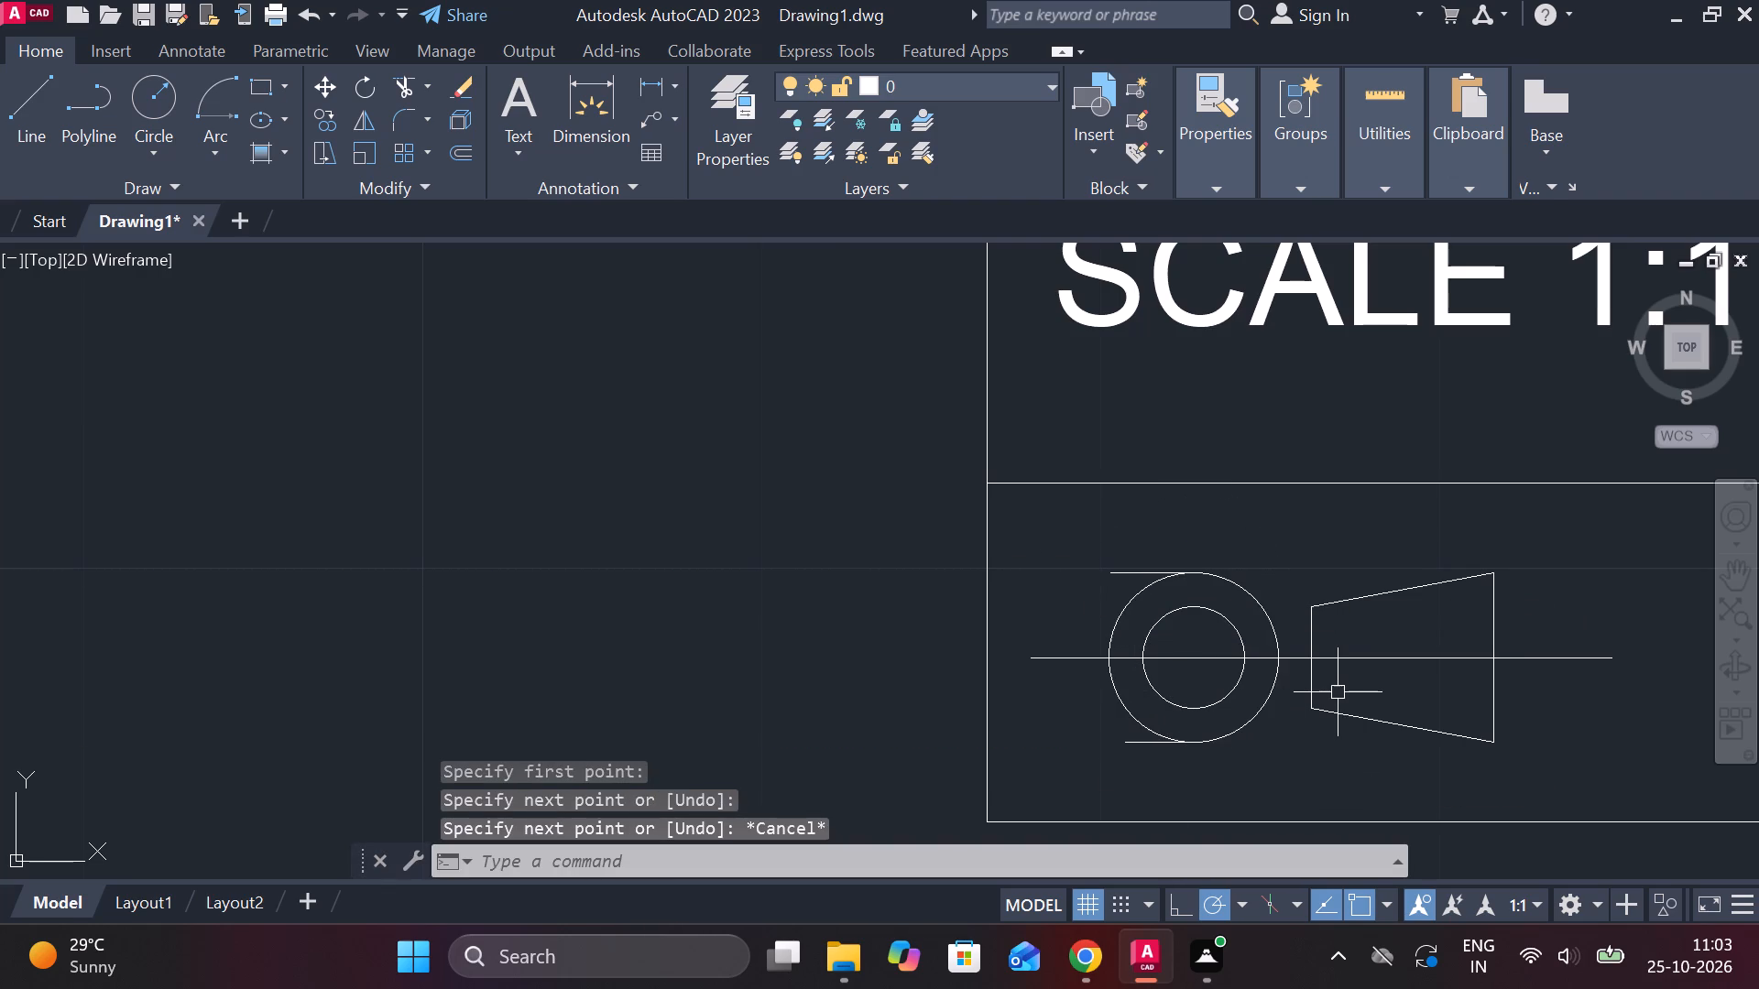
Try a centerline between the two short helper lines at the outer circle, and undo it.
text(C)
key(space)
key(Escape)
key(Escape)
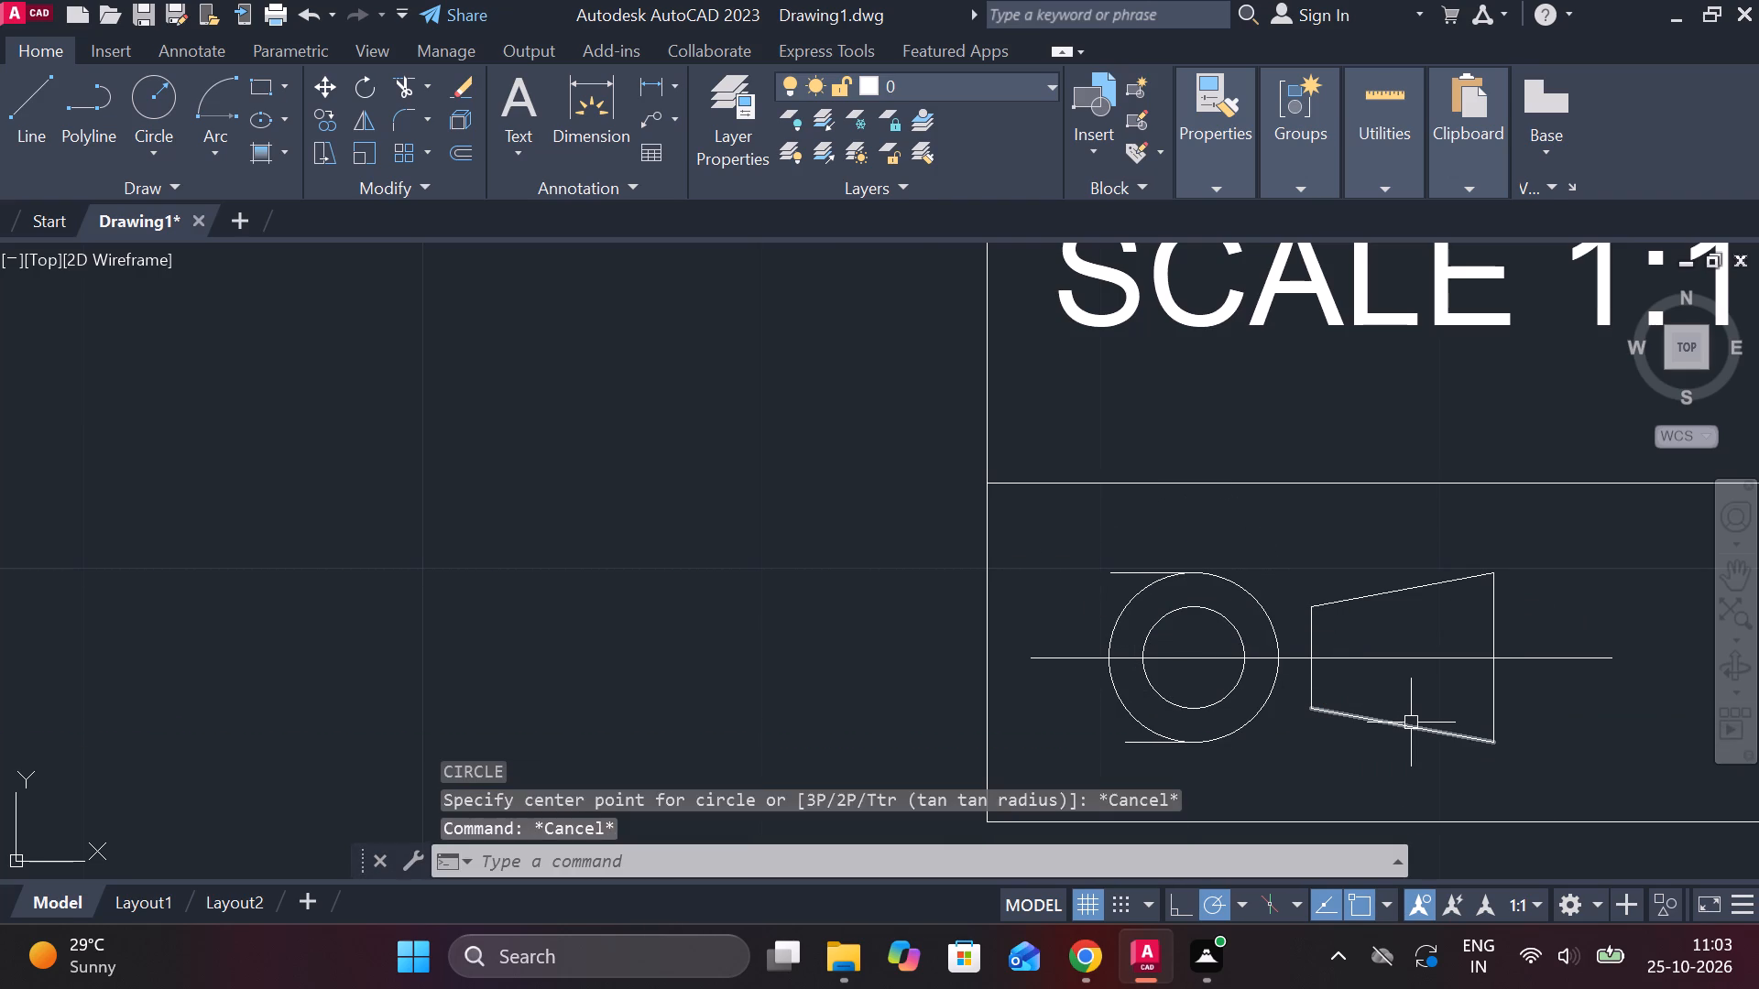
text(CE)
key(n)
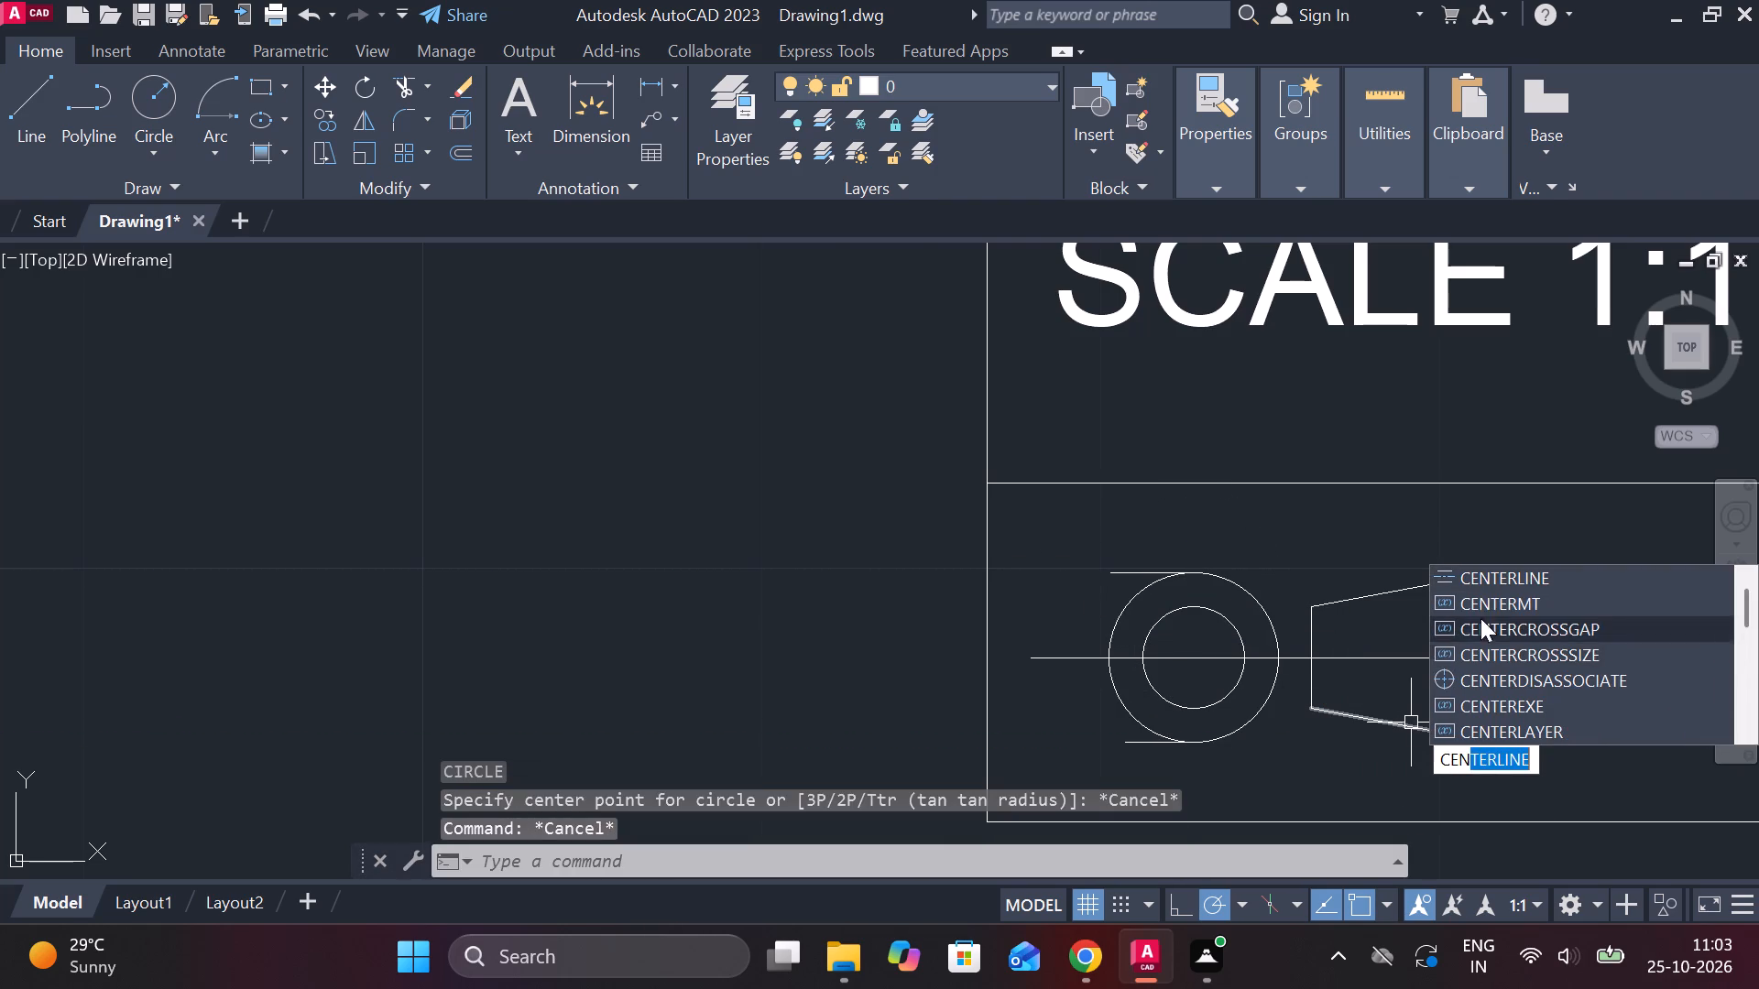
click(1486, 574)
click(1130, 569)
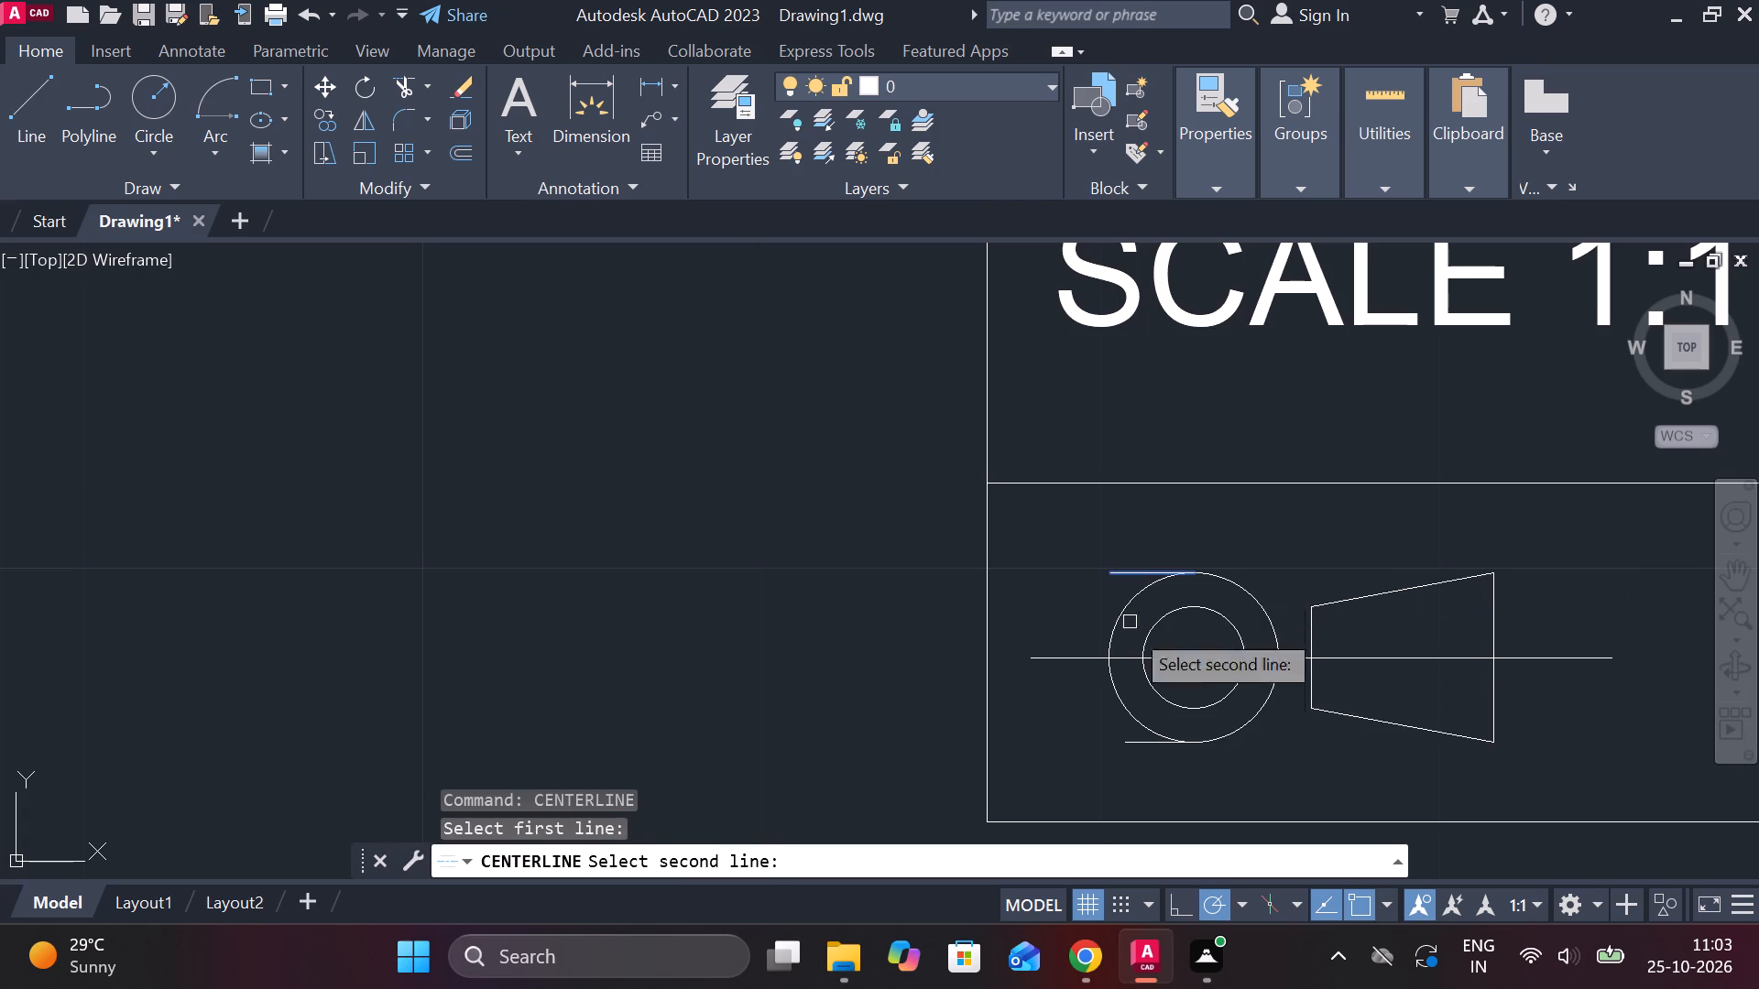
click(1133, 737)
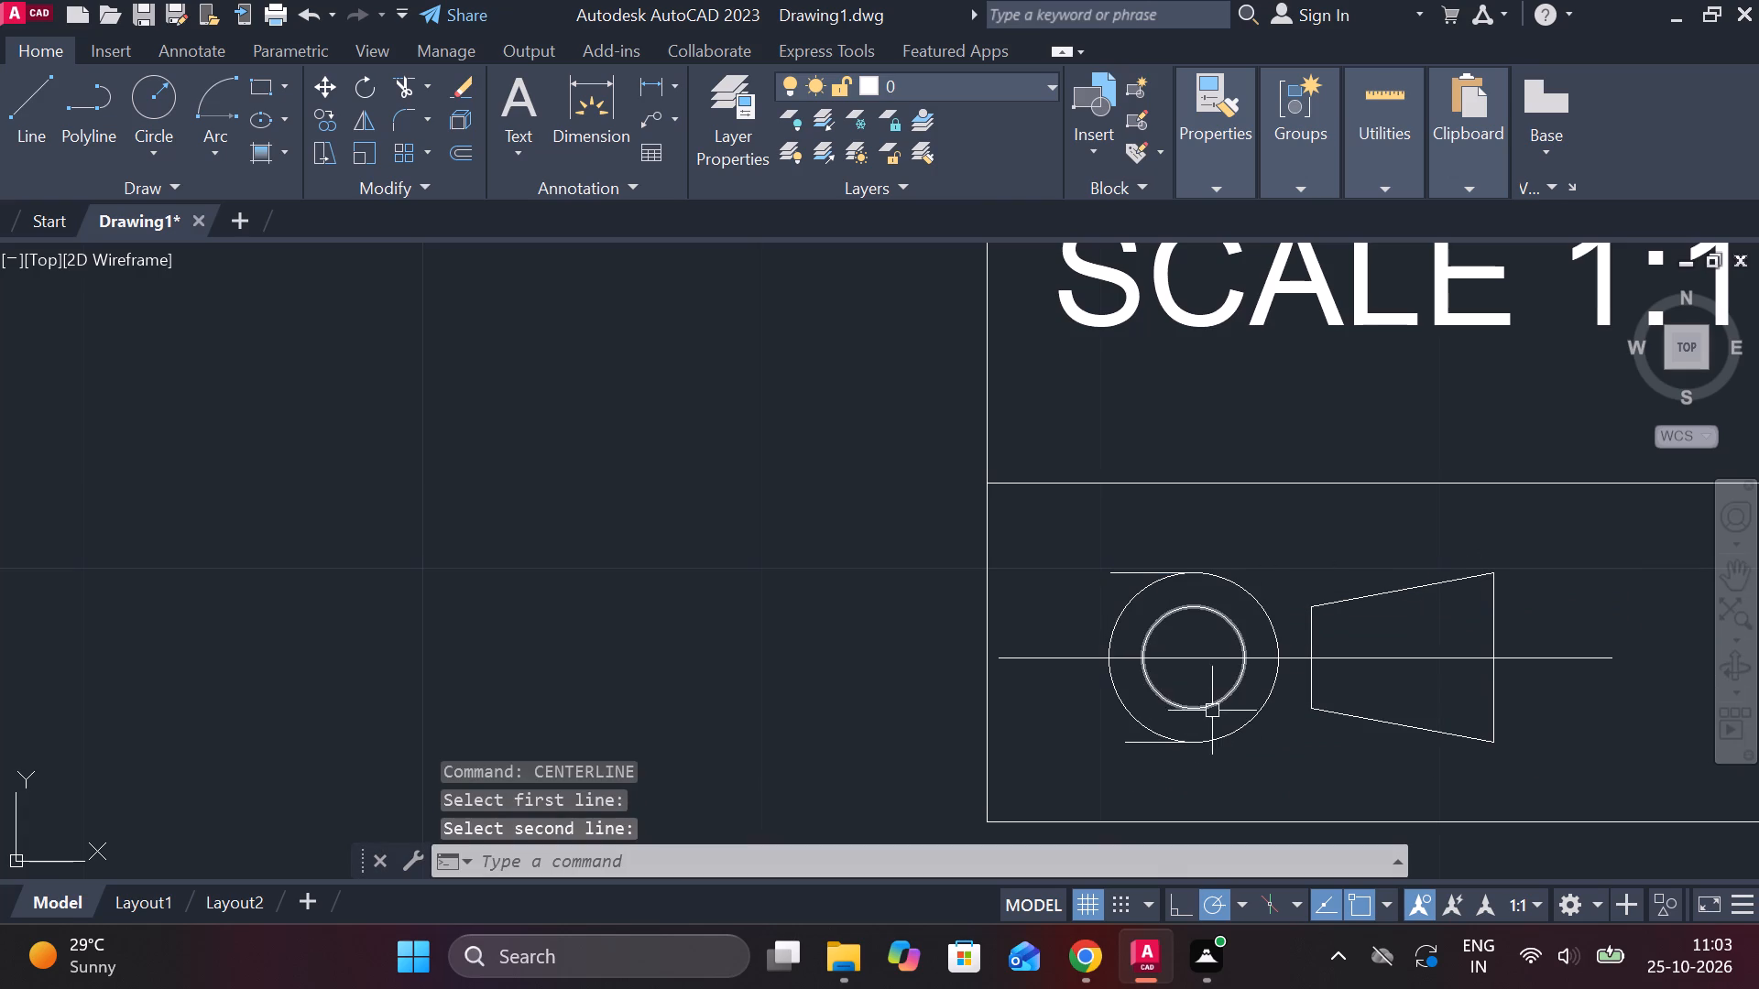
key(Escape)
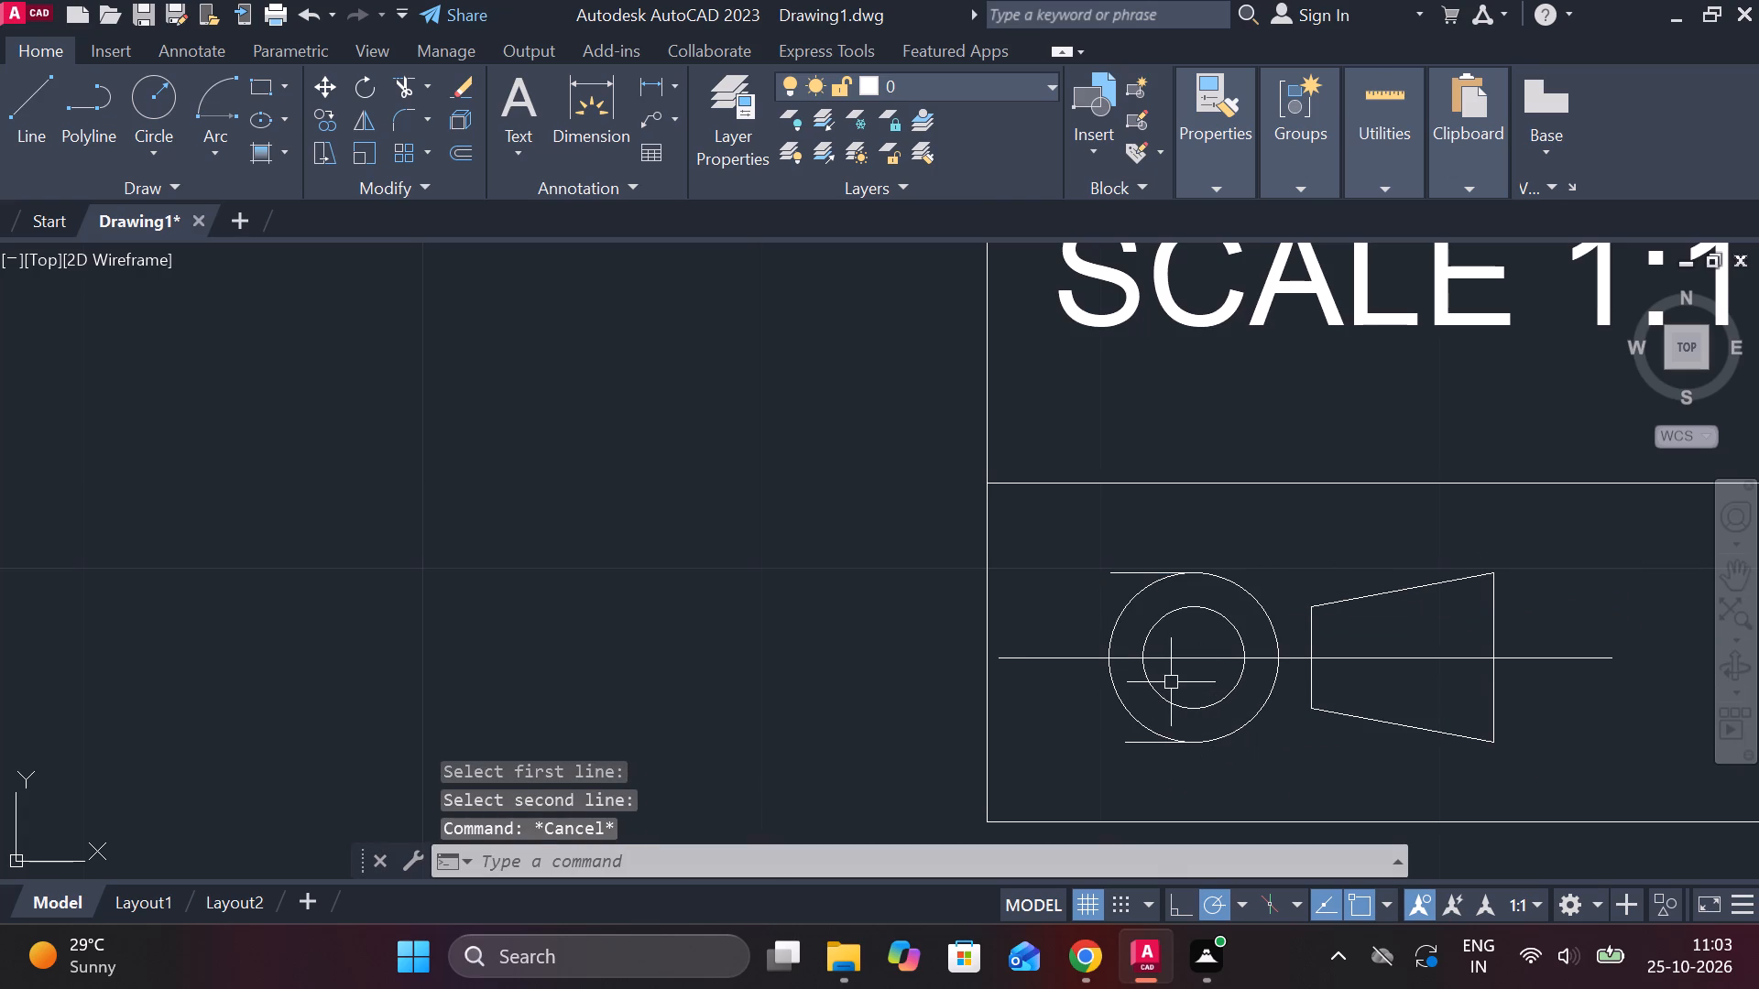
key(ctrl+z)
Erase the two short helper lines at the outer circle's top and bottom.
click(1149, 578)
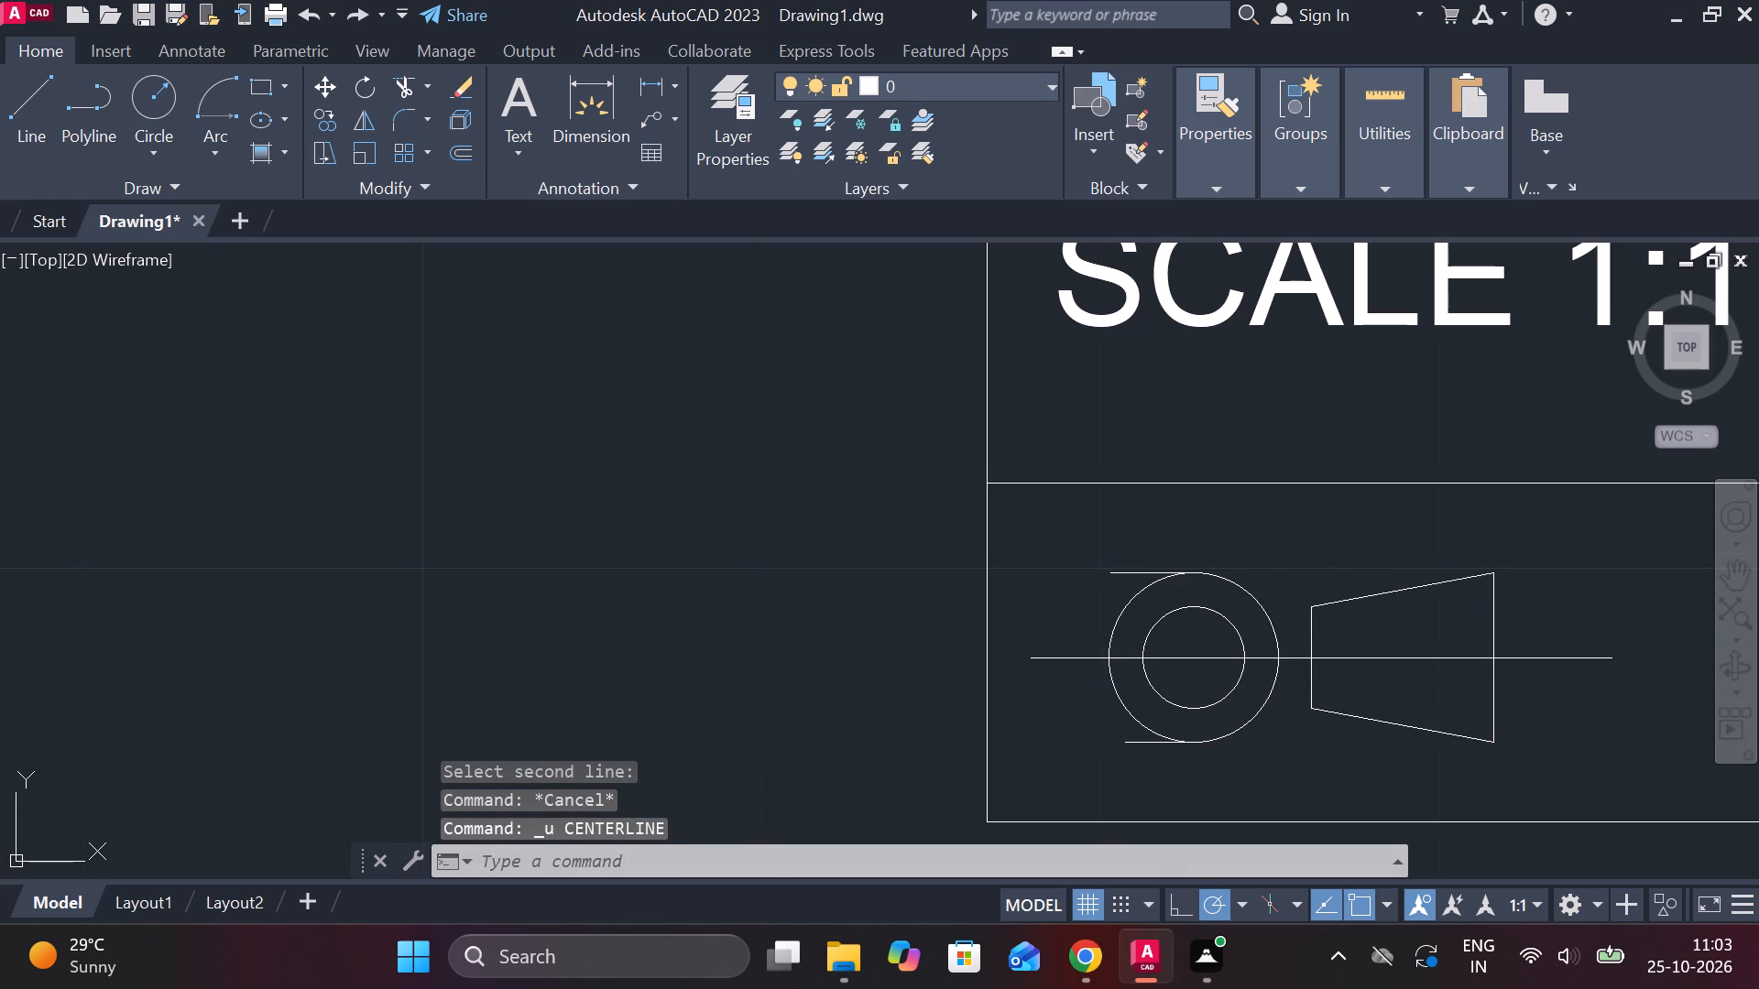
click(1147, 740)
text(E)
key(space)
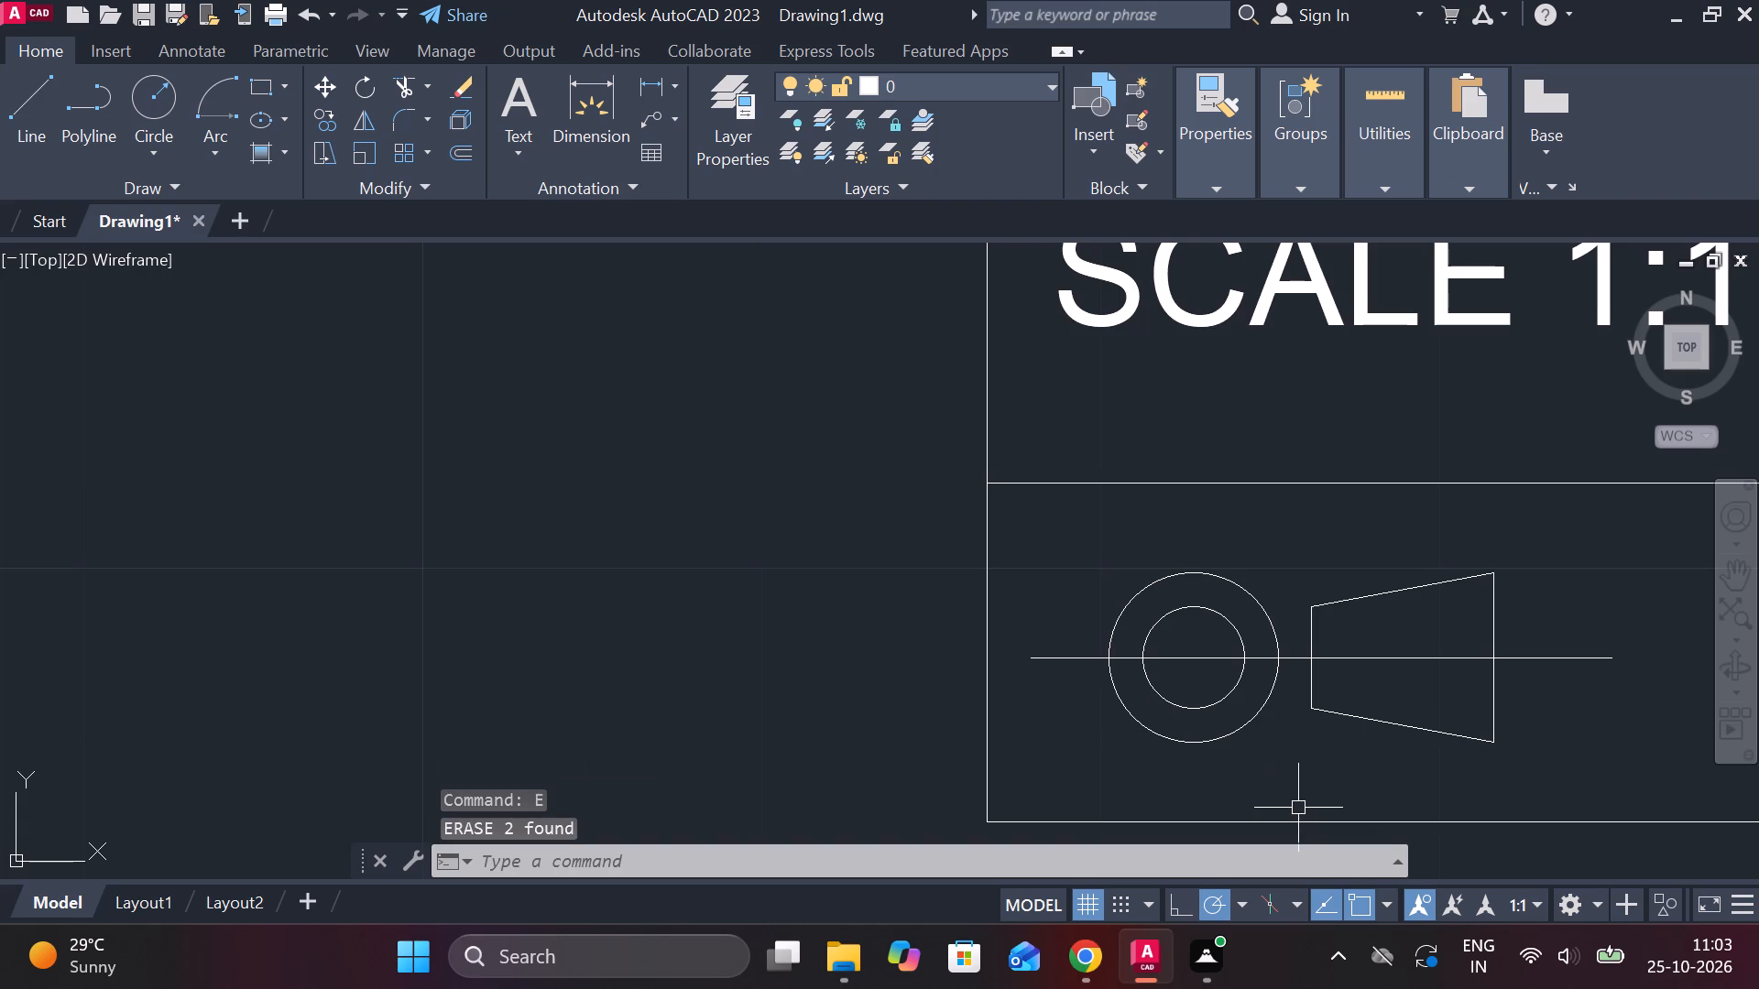
Draw a vertical centre line through the circles' centre, extending slightly above and below the outer circle.
key(l)
key(Return)
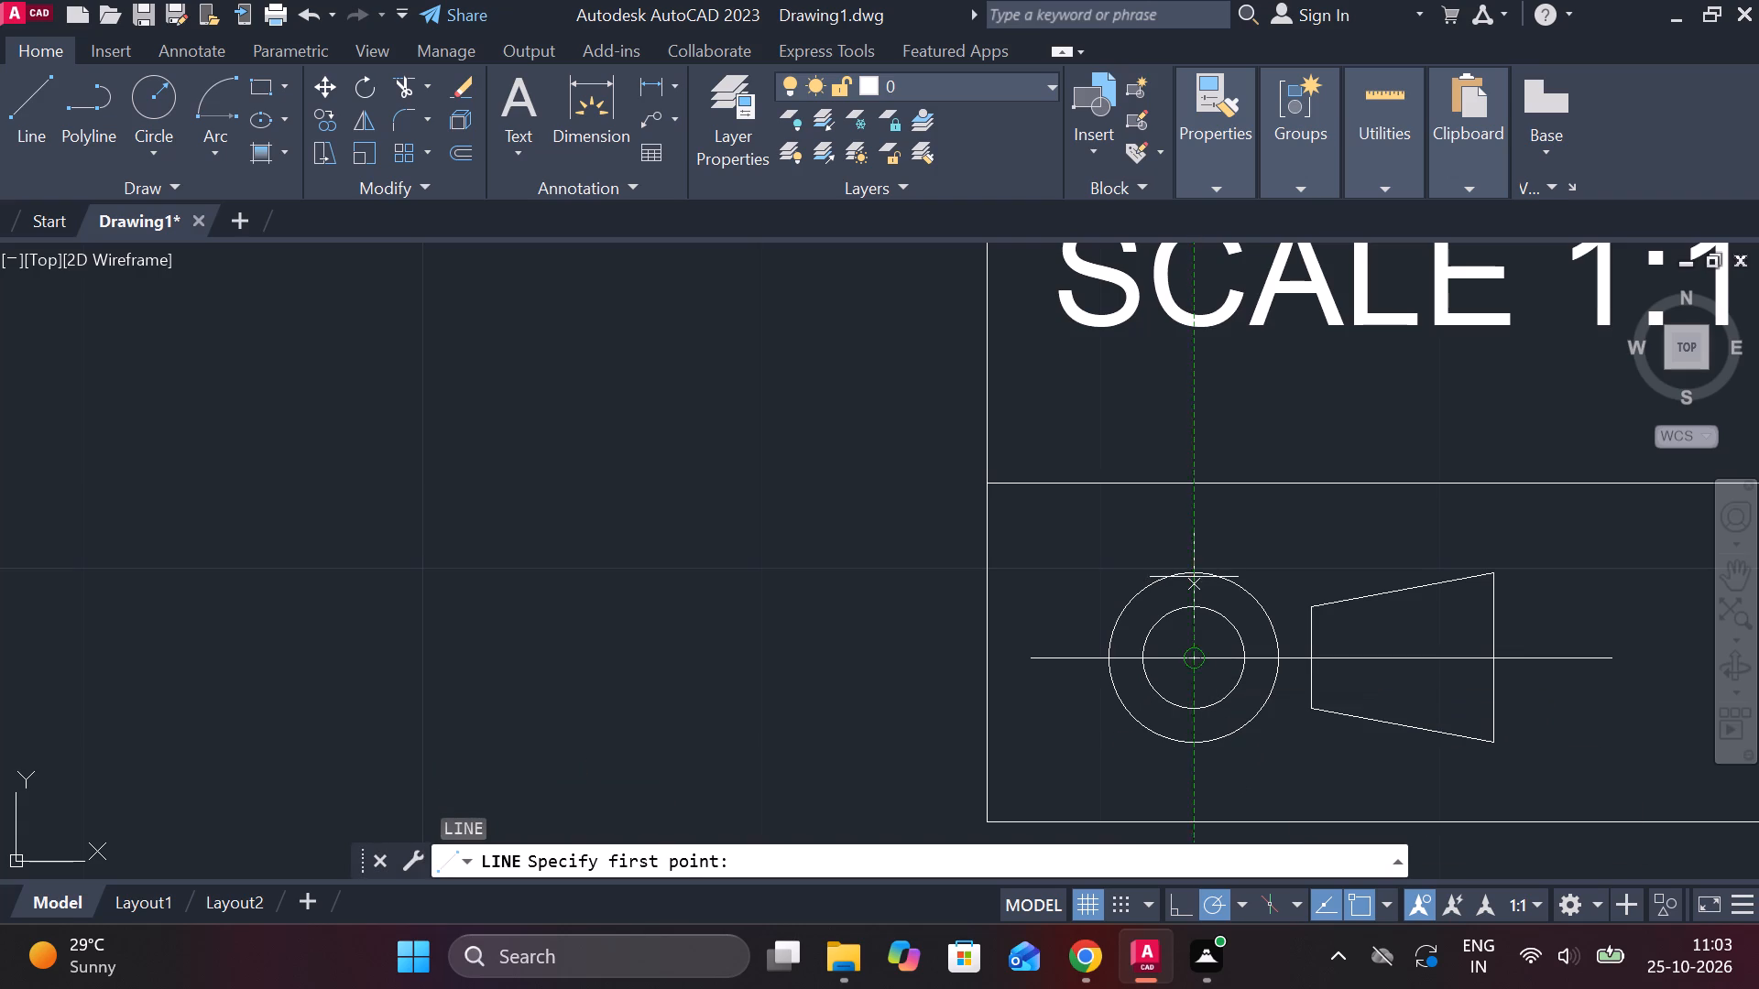
click(1188, 534)
click(1191, 806)
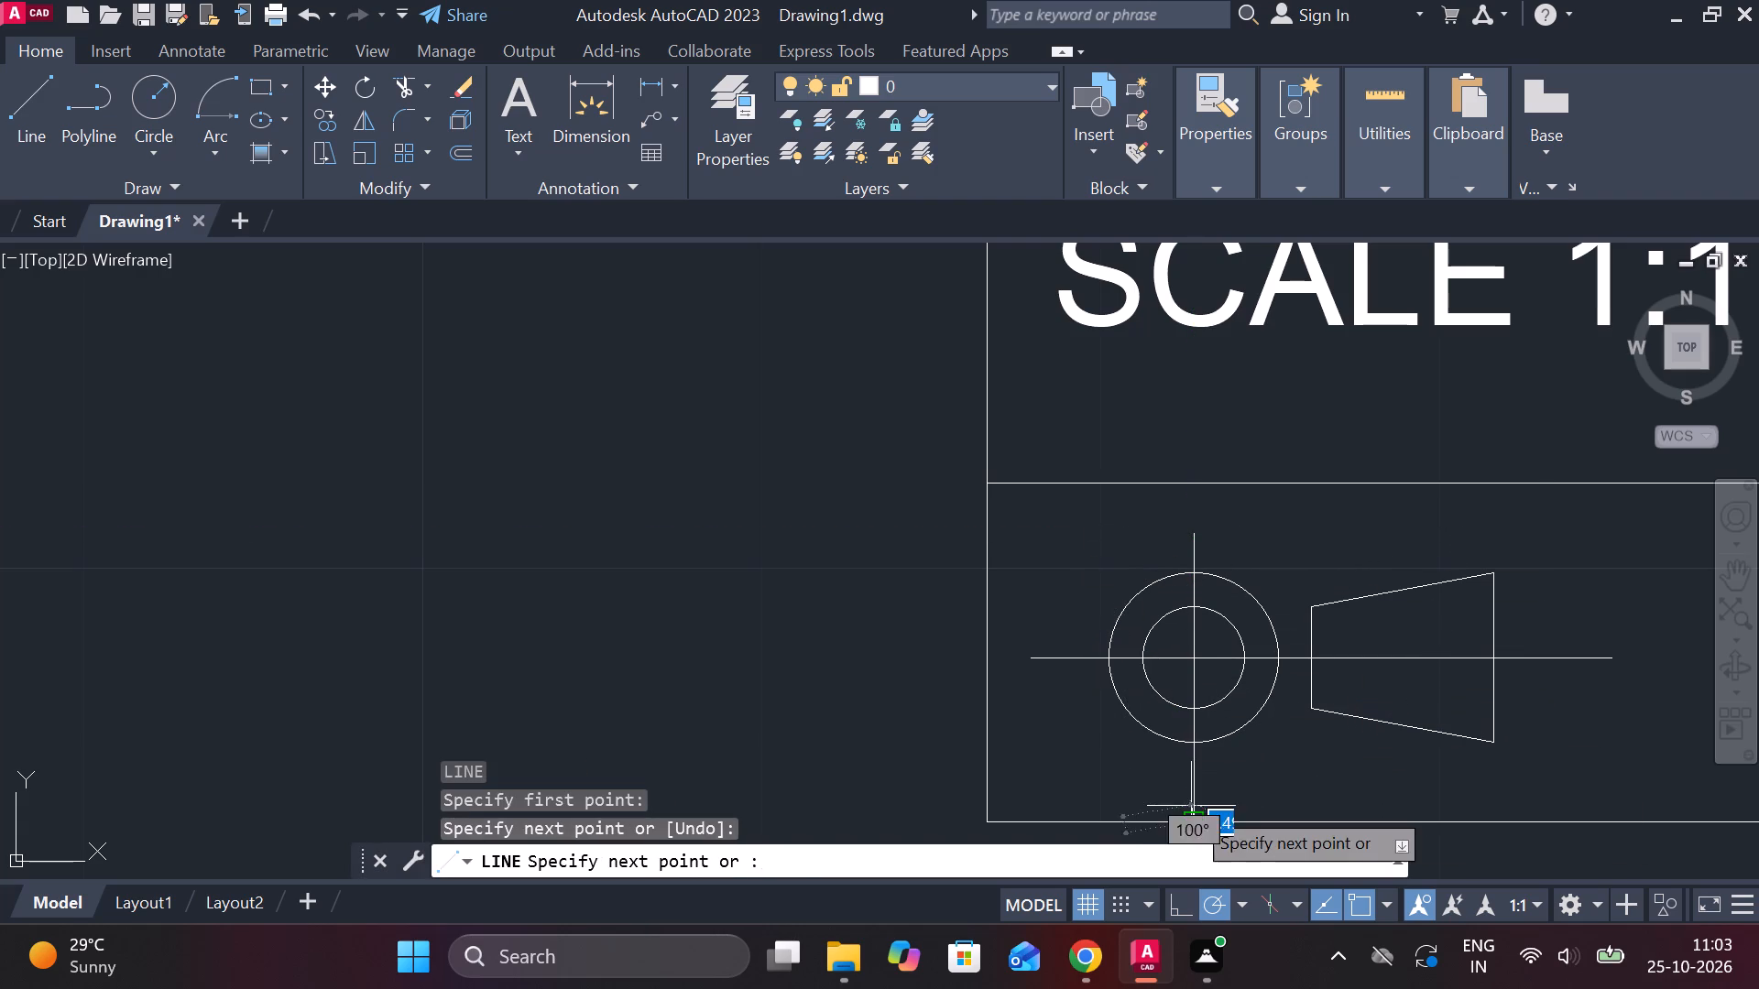
key(ctrl+z)
scroll(1174, 794, up, 2)
click(1226, 757)
scroll(1238, 768, down, 4)
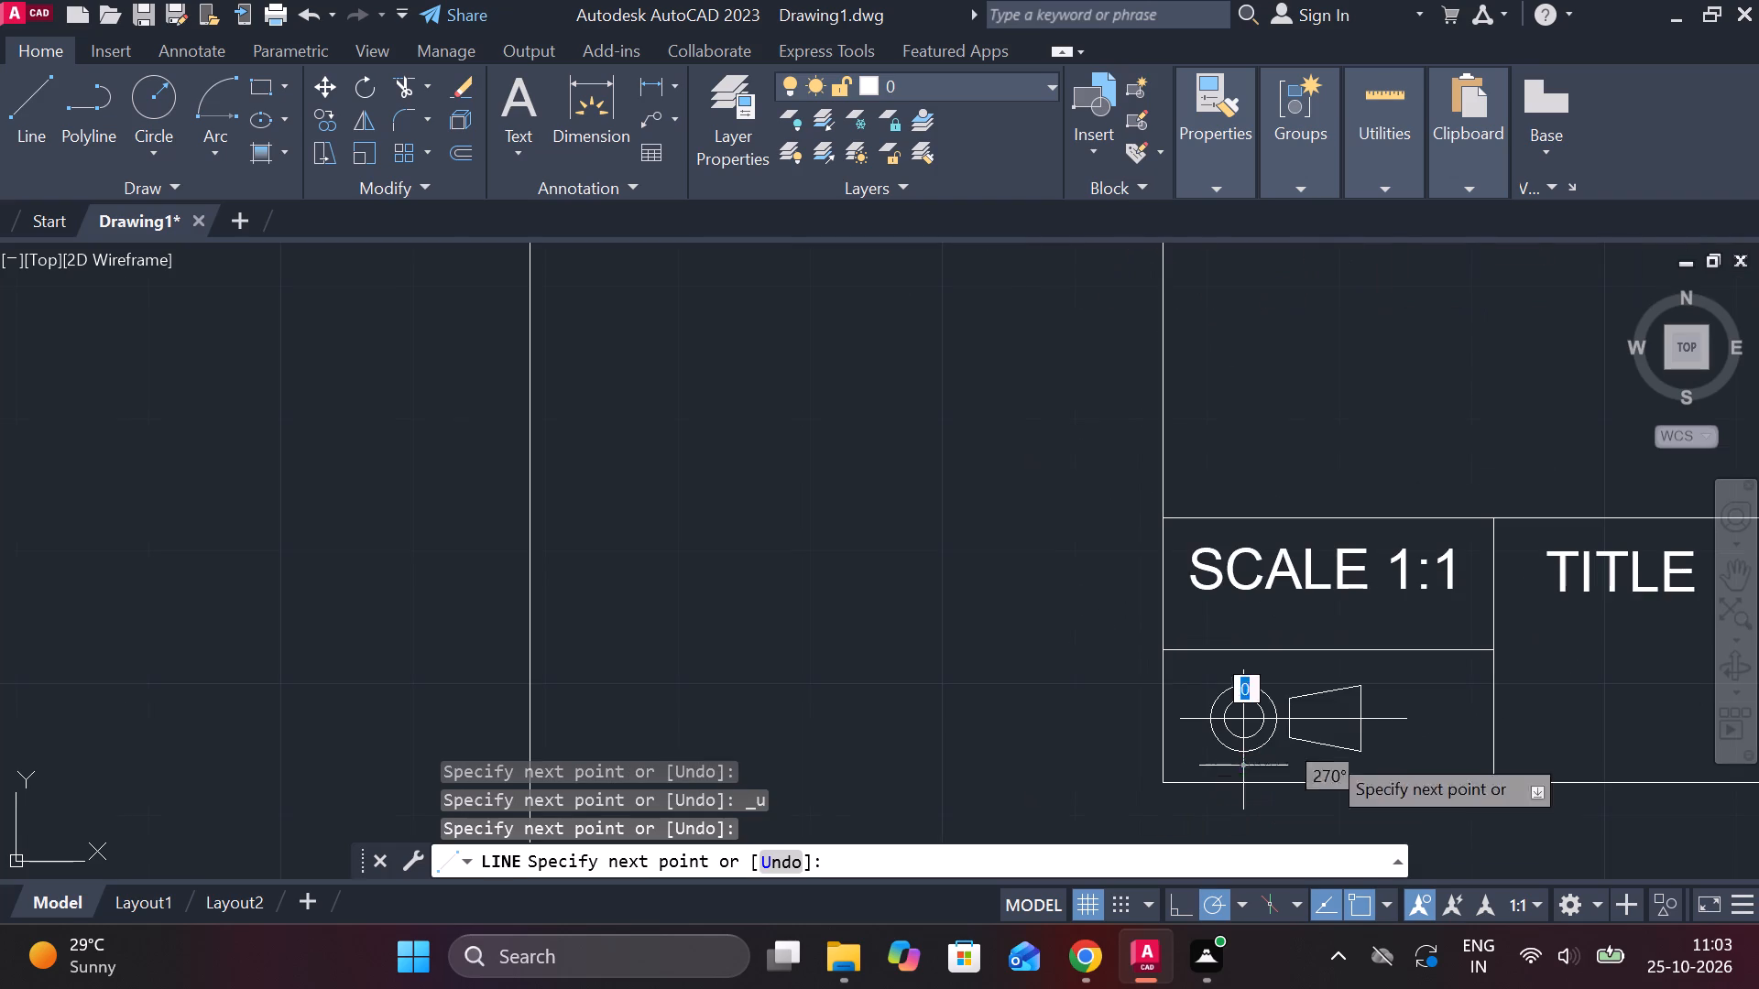
key(Escape)
Move the whole projection symbol slightly to the right so it sits centrally in the cell below SCALE 1:1.
click(1428, 748)
click(1199, 688)
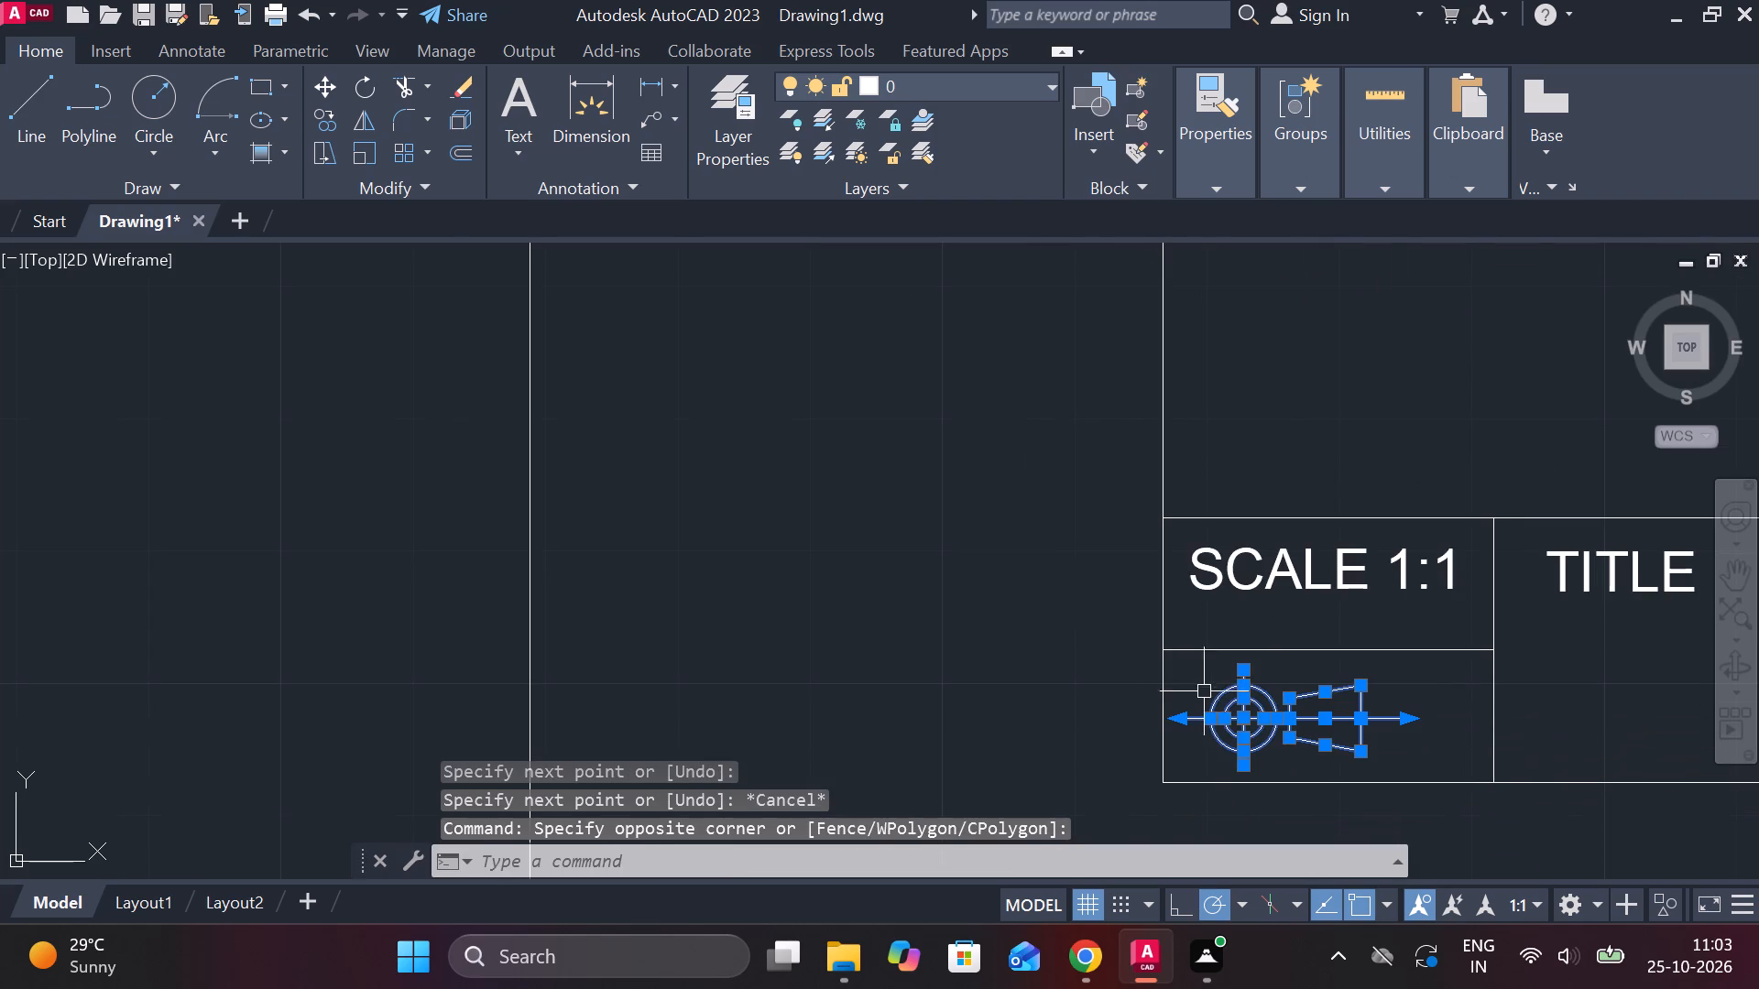
key(m)
key(Return)
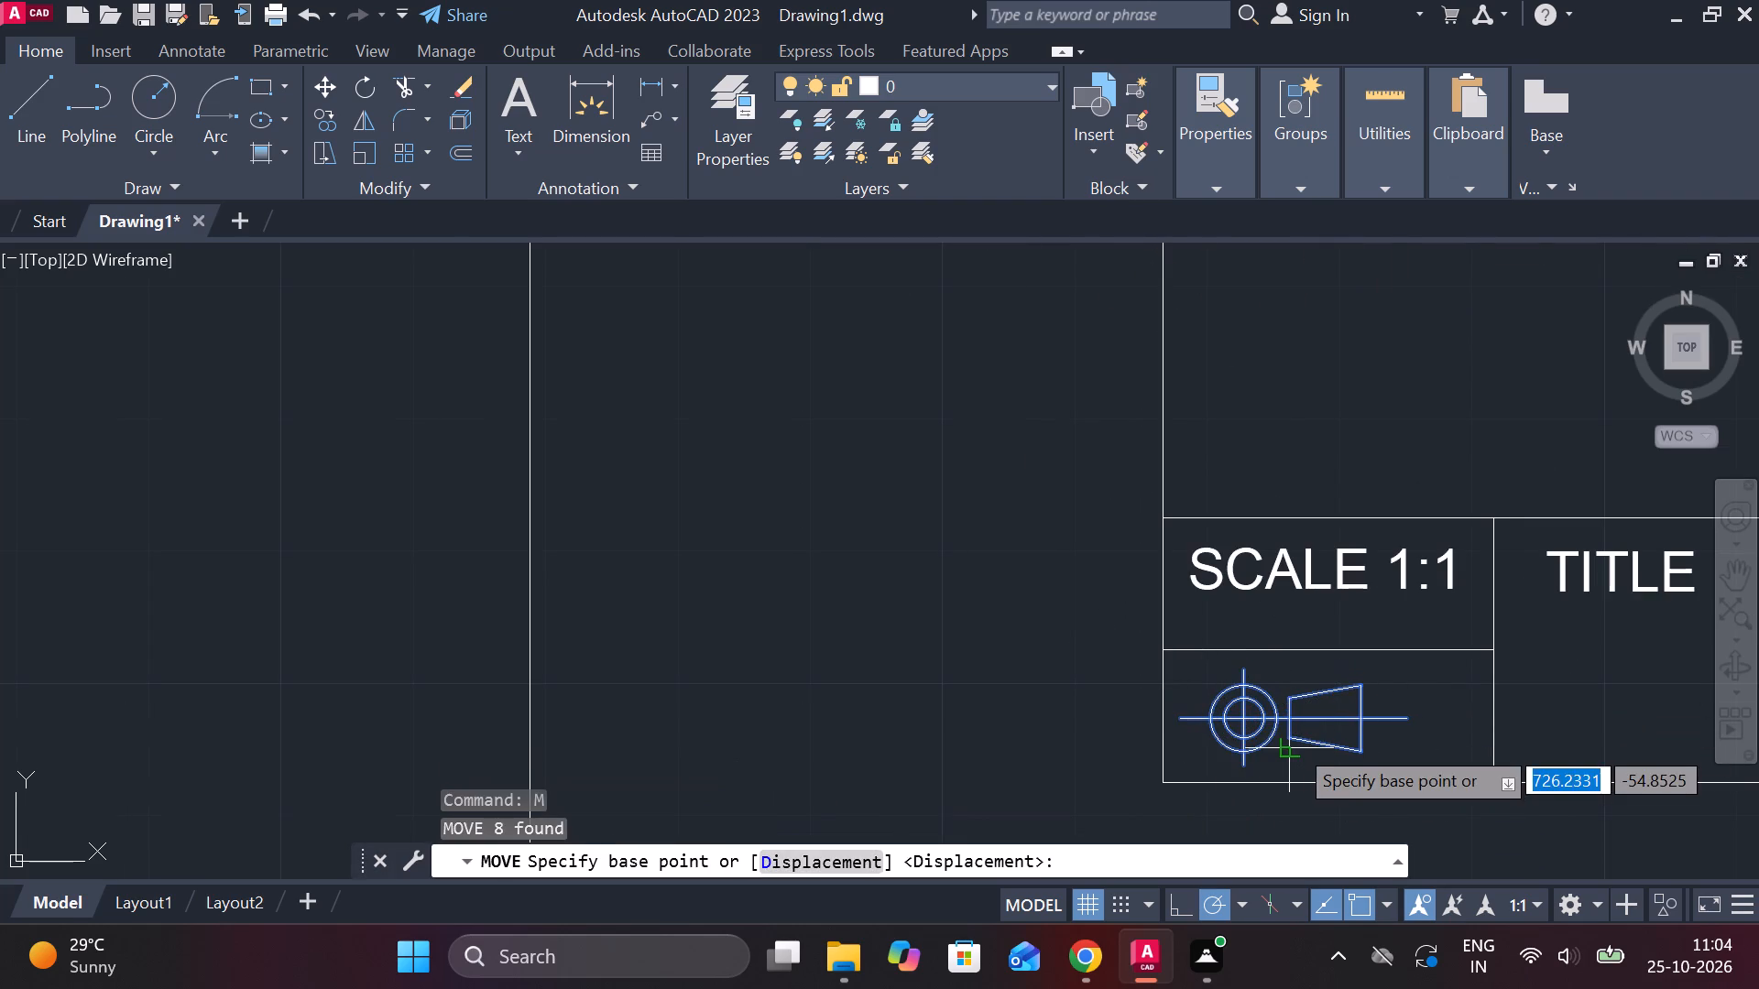
click(1295, 743)
scroll(1320, 735, up, 2)
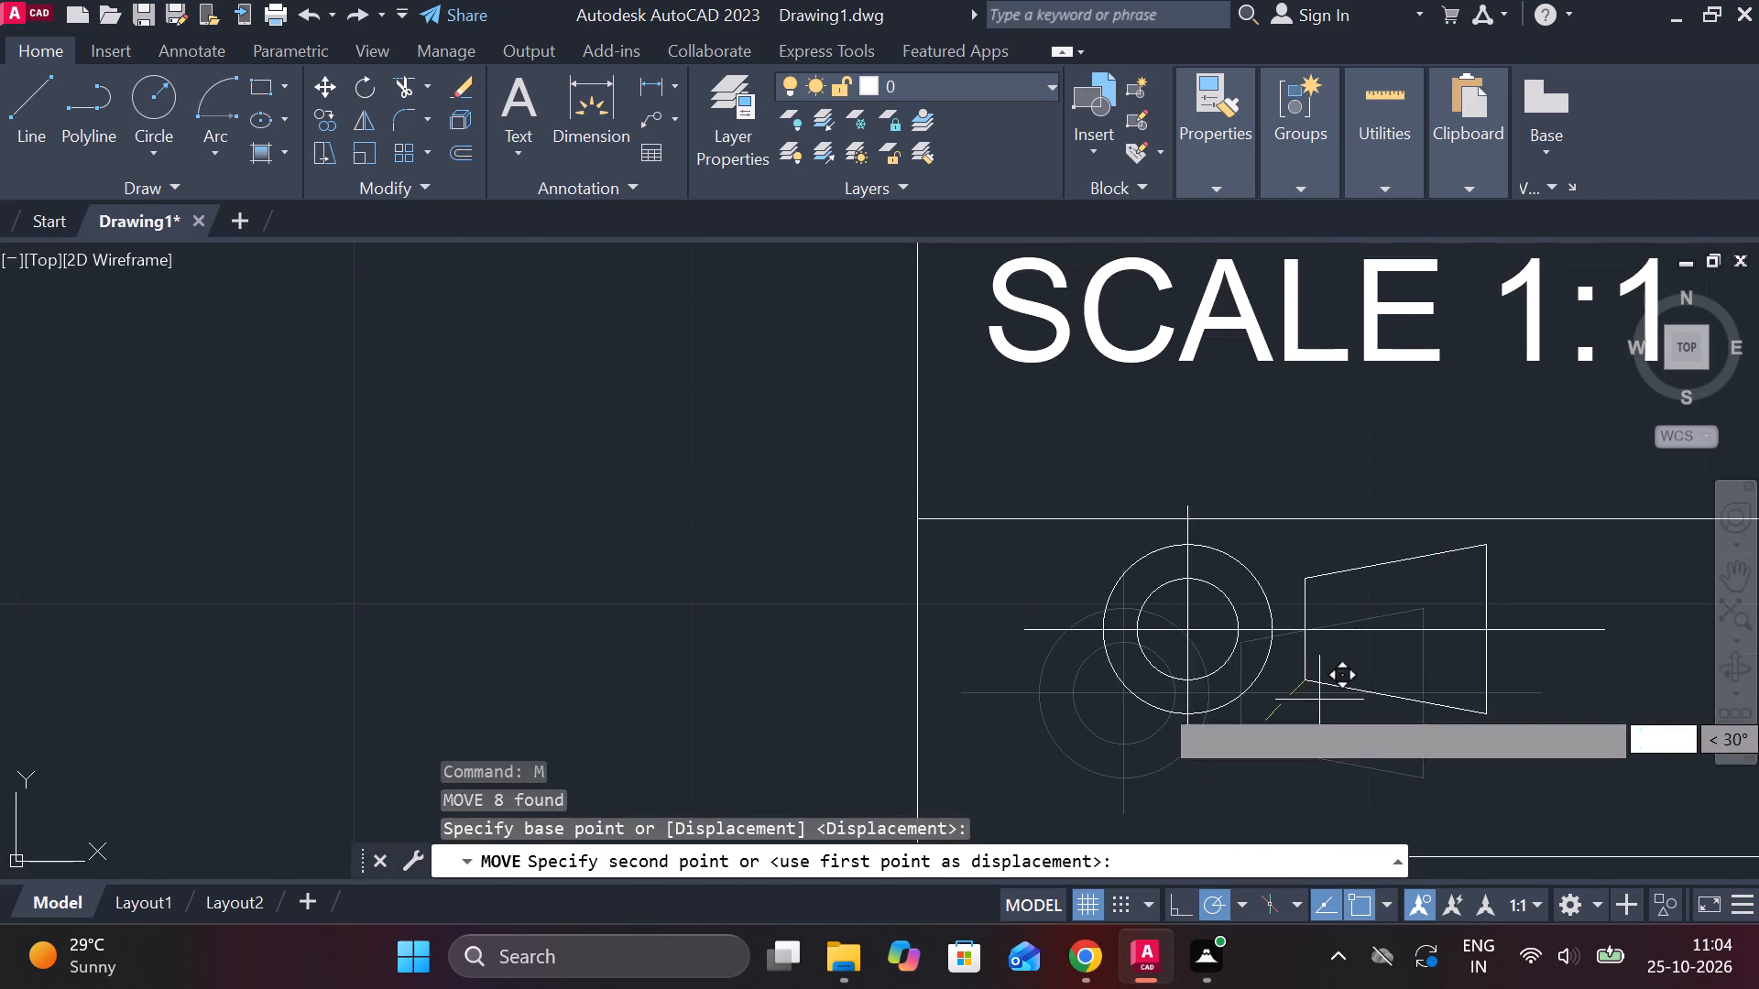
click(1363, 723)
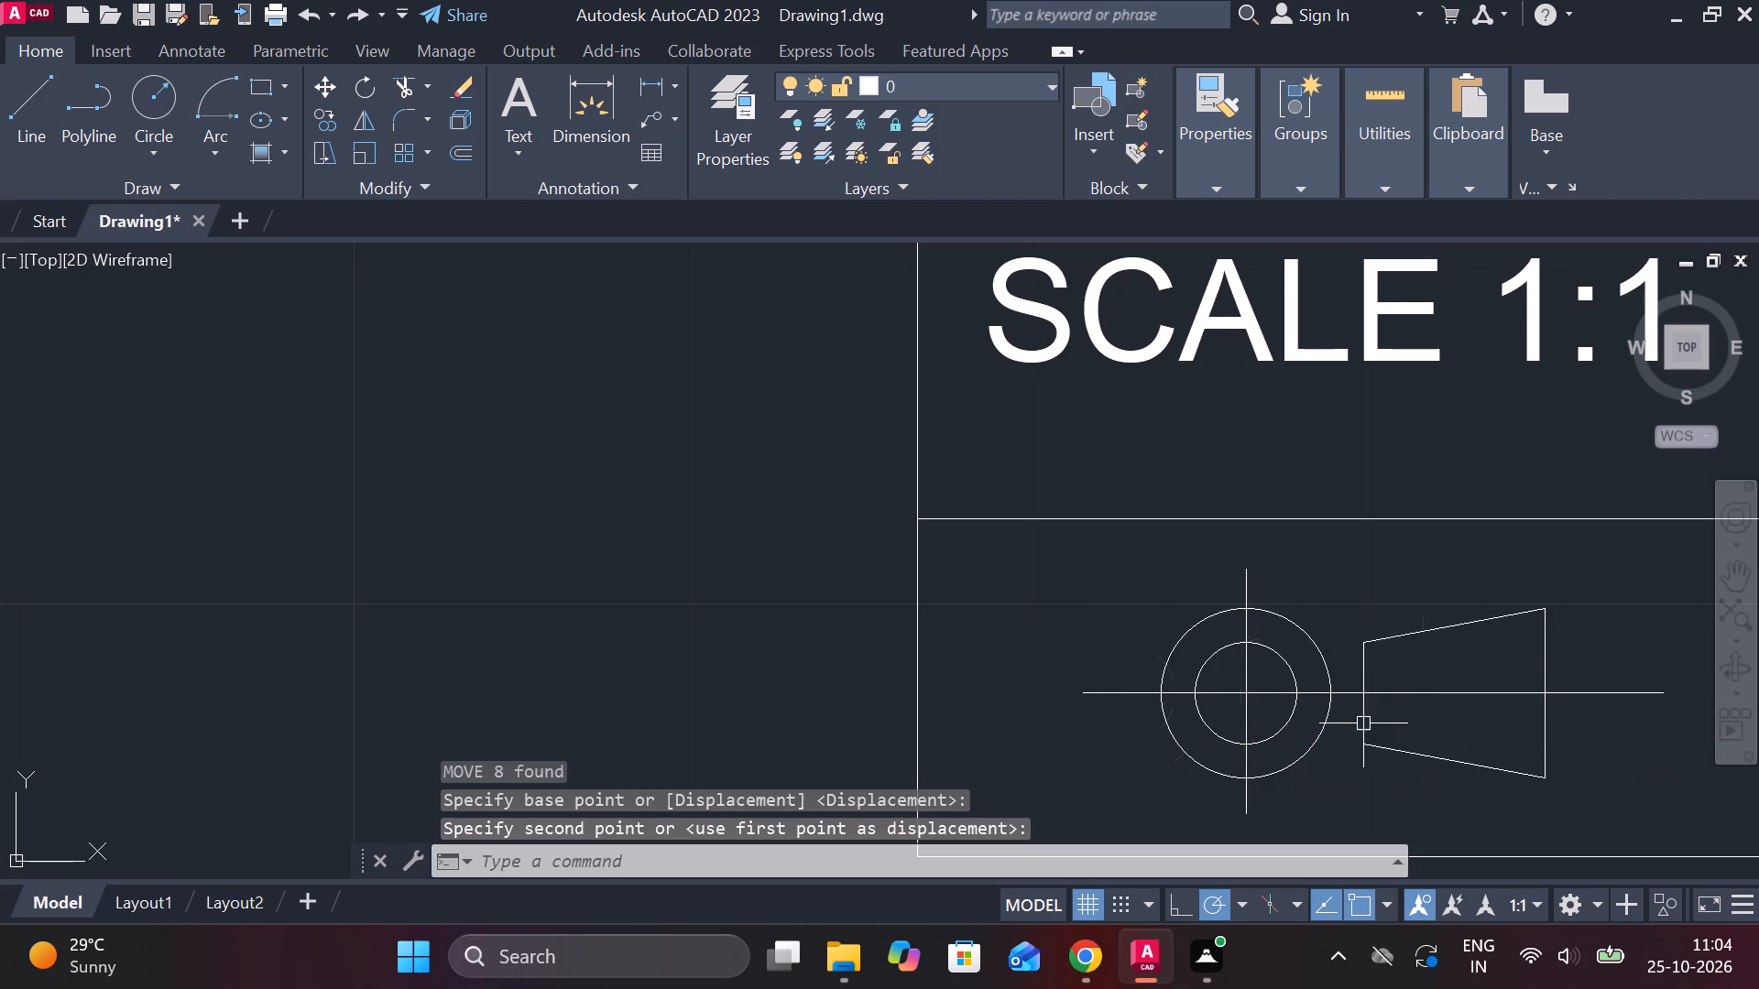
scroll(1371, 707, down, 1)
key(Escape)
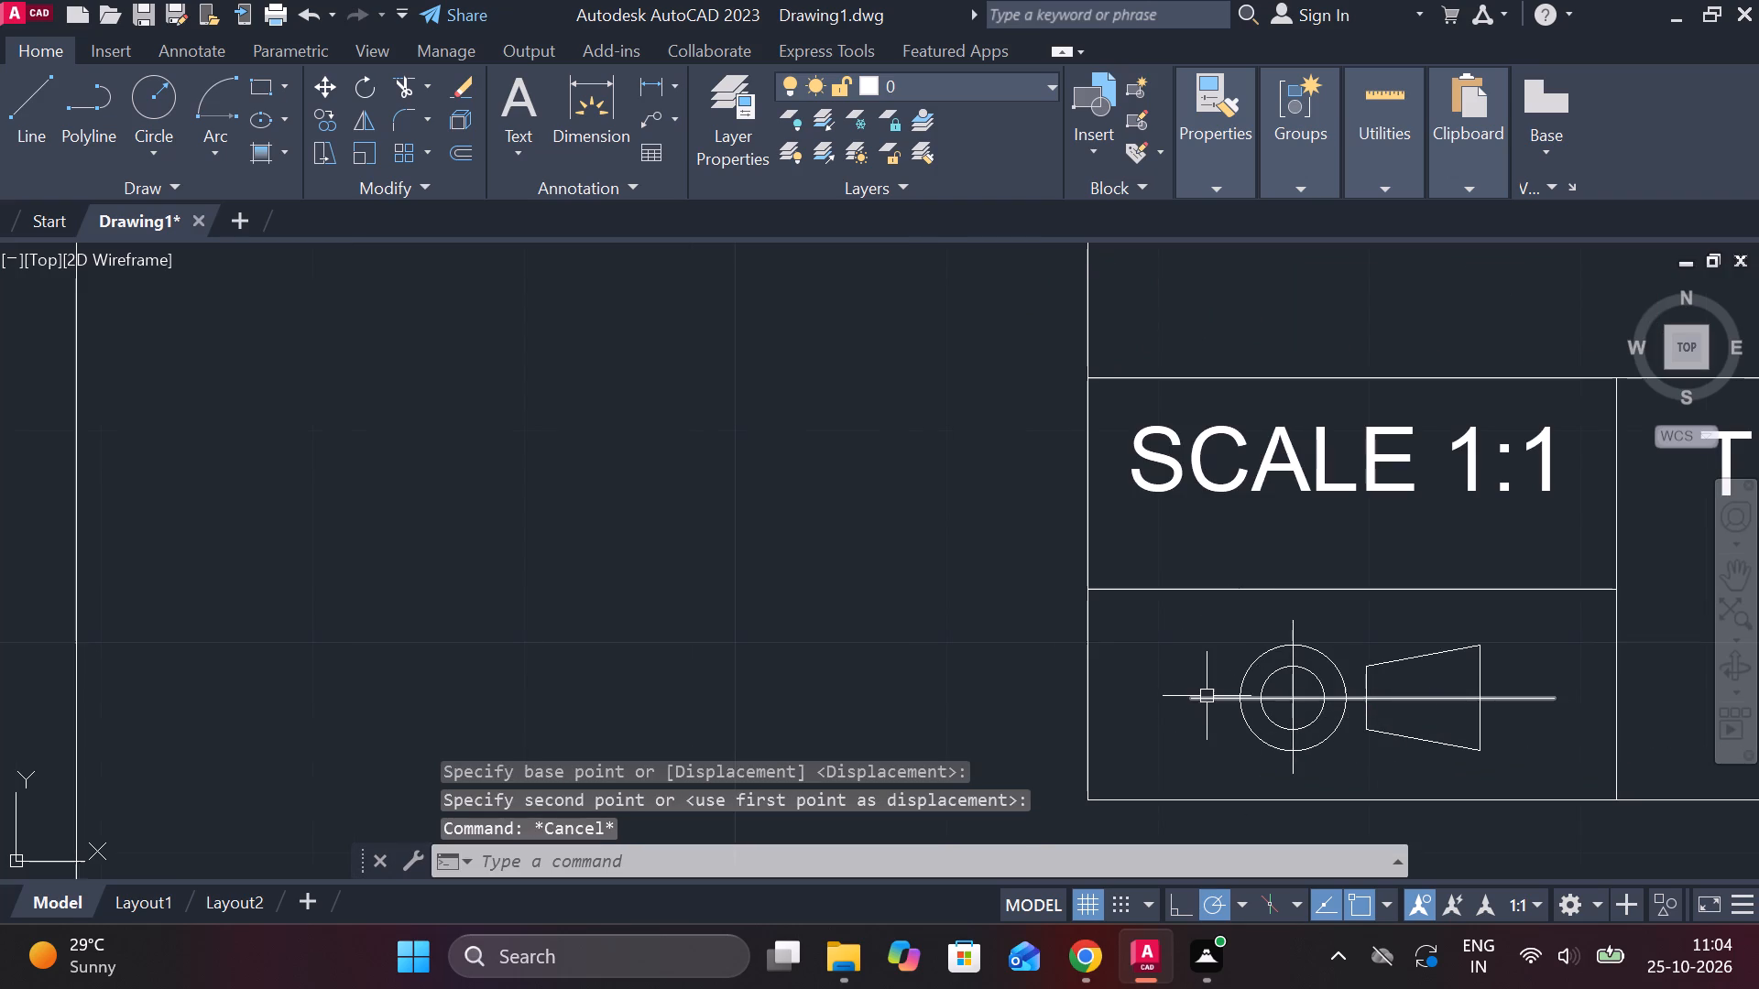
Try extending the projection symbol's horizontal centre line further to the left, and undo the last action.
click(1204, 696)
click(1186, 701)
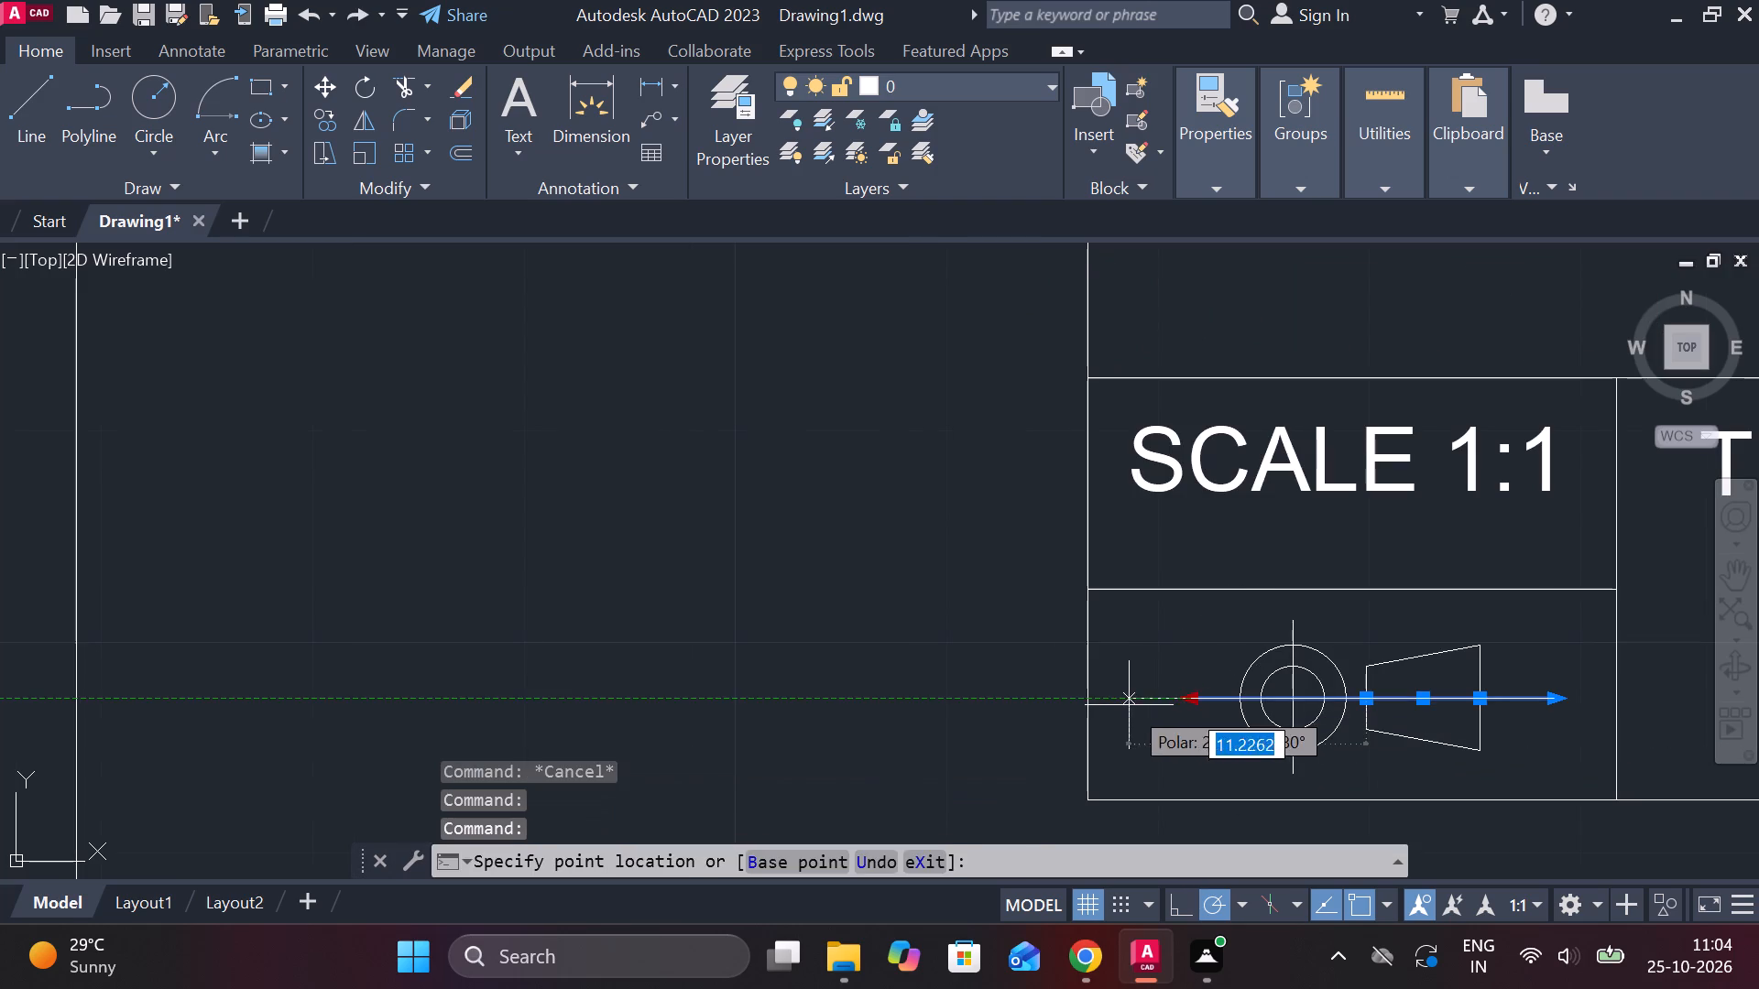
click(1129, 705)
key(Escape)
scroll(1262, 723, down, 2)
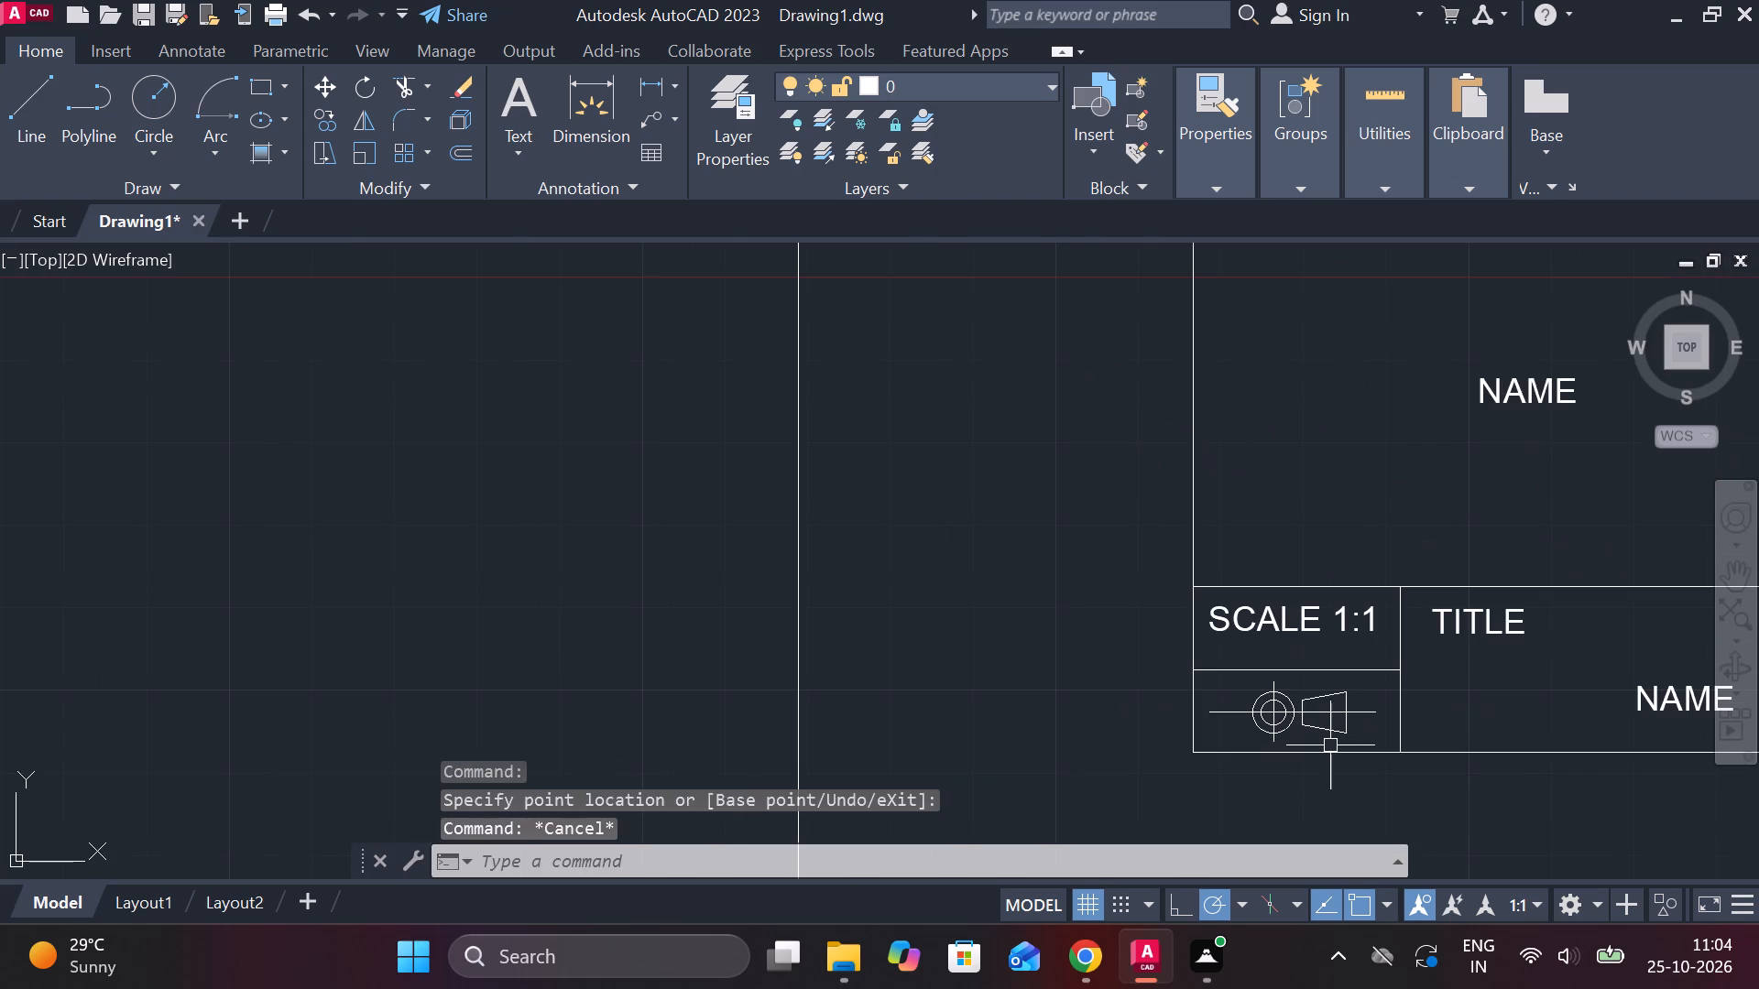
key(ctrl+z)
Shorten the projection symbol's horizontal centre line at both ends, leaving short overhangs past the outer circle and the trapezoid.
scroll(1331, 745, down, 3)
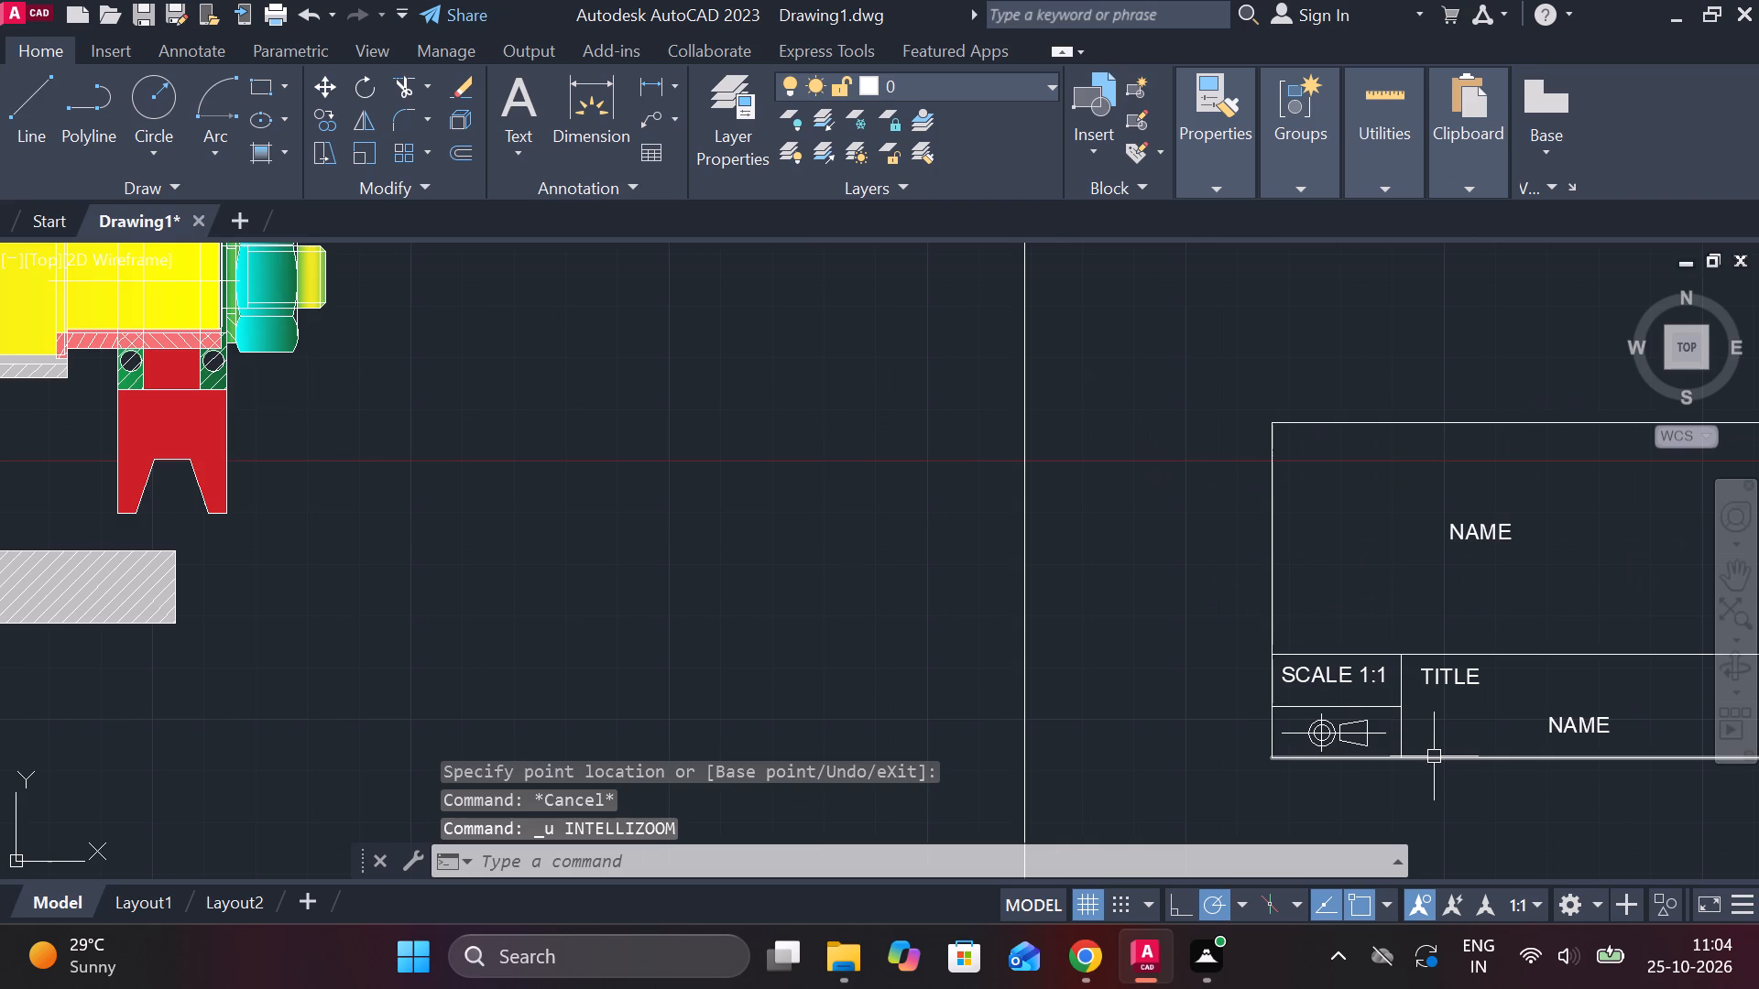
scroll(1336, 713, up, 4)
middle_drag(1174, 831, 1190, 730)
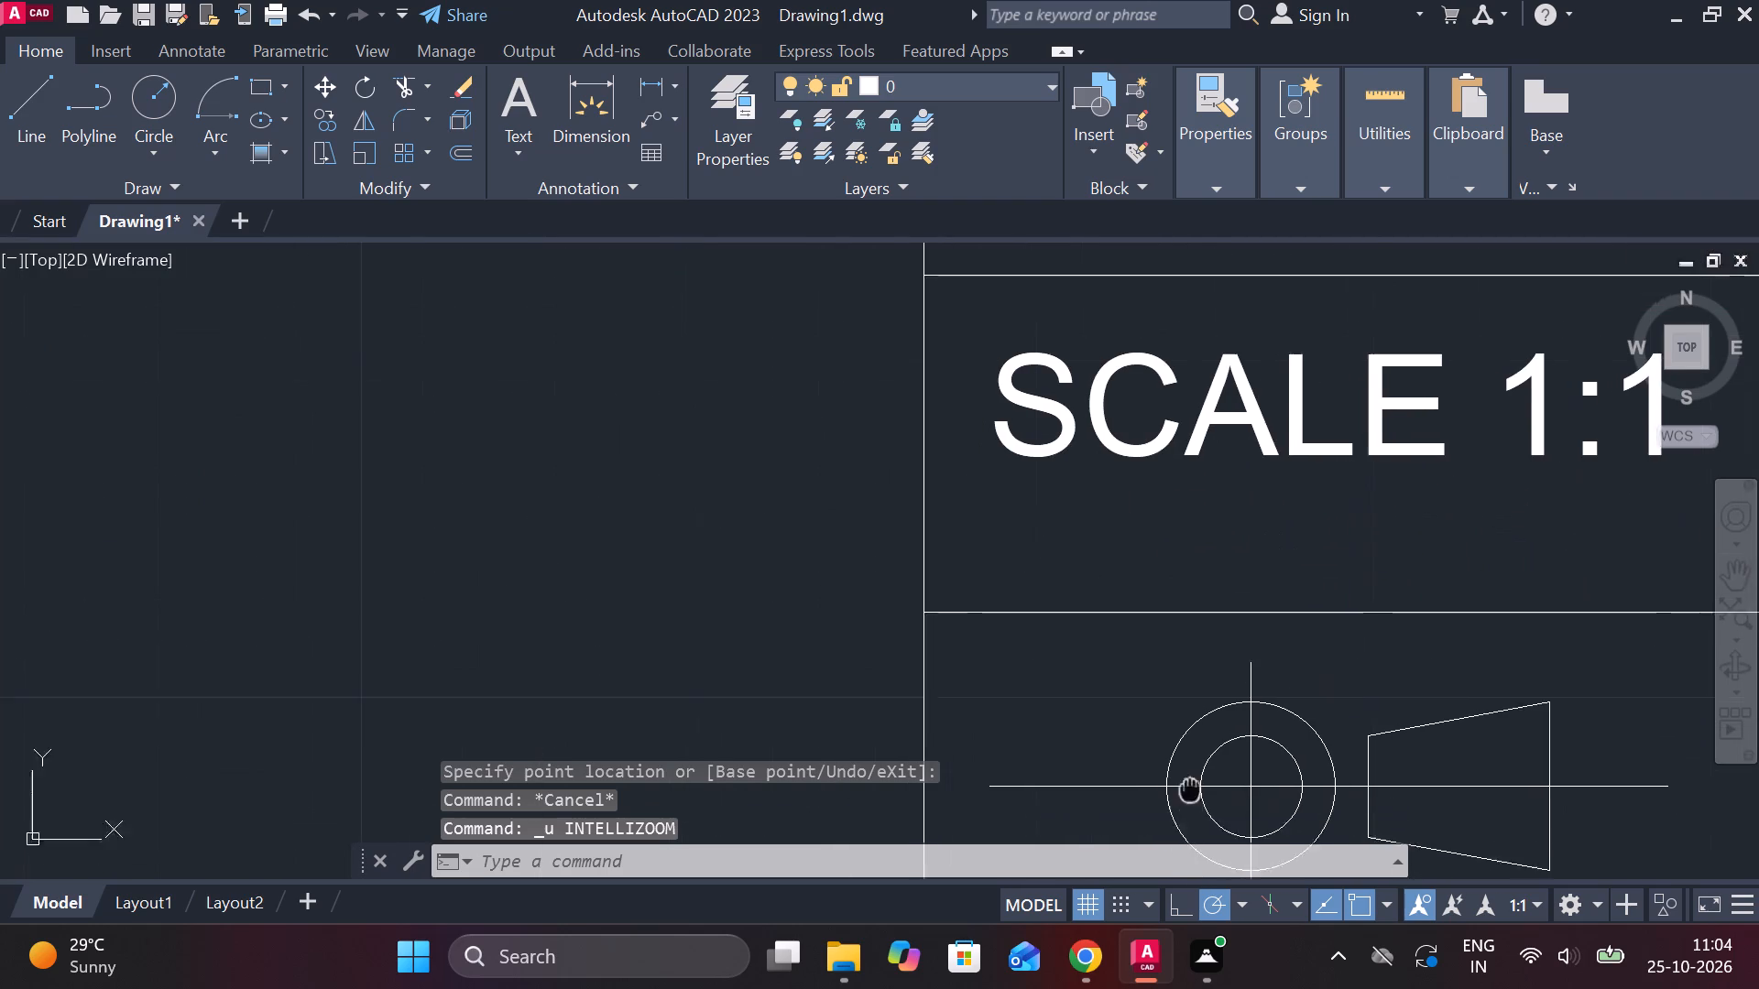
middle_drag(1190, 730, 1190, 693)
click(1056, 668)
click(987, 670)
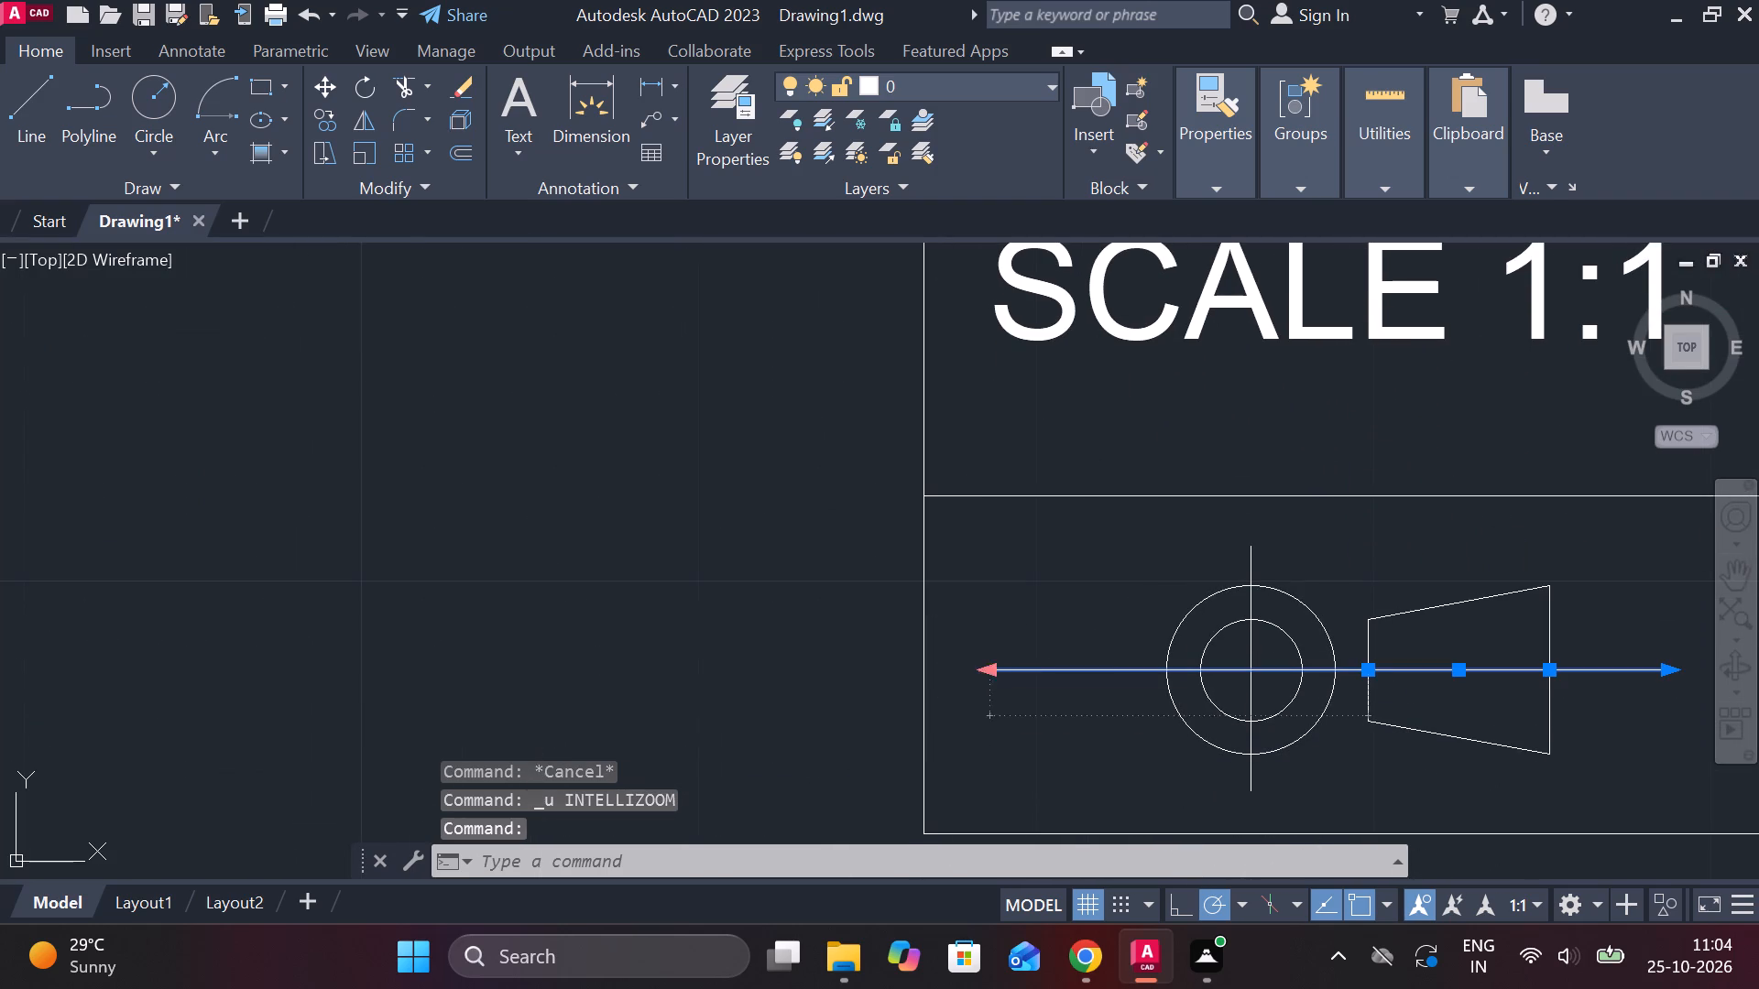
click(1106, 670)
drag(1663, 669, 1650, 671)
click(1583, 679)
key(Escape)
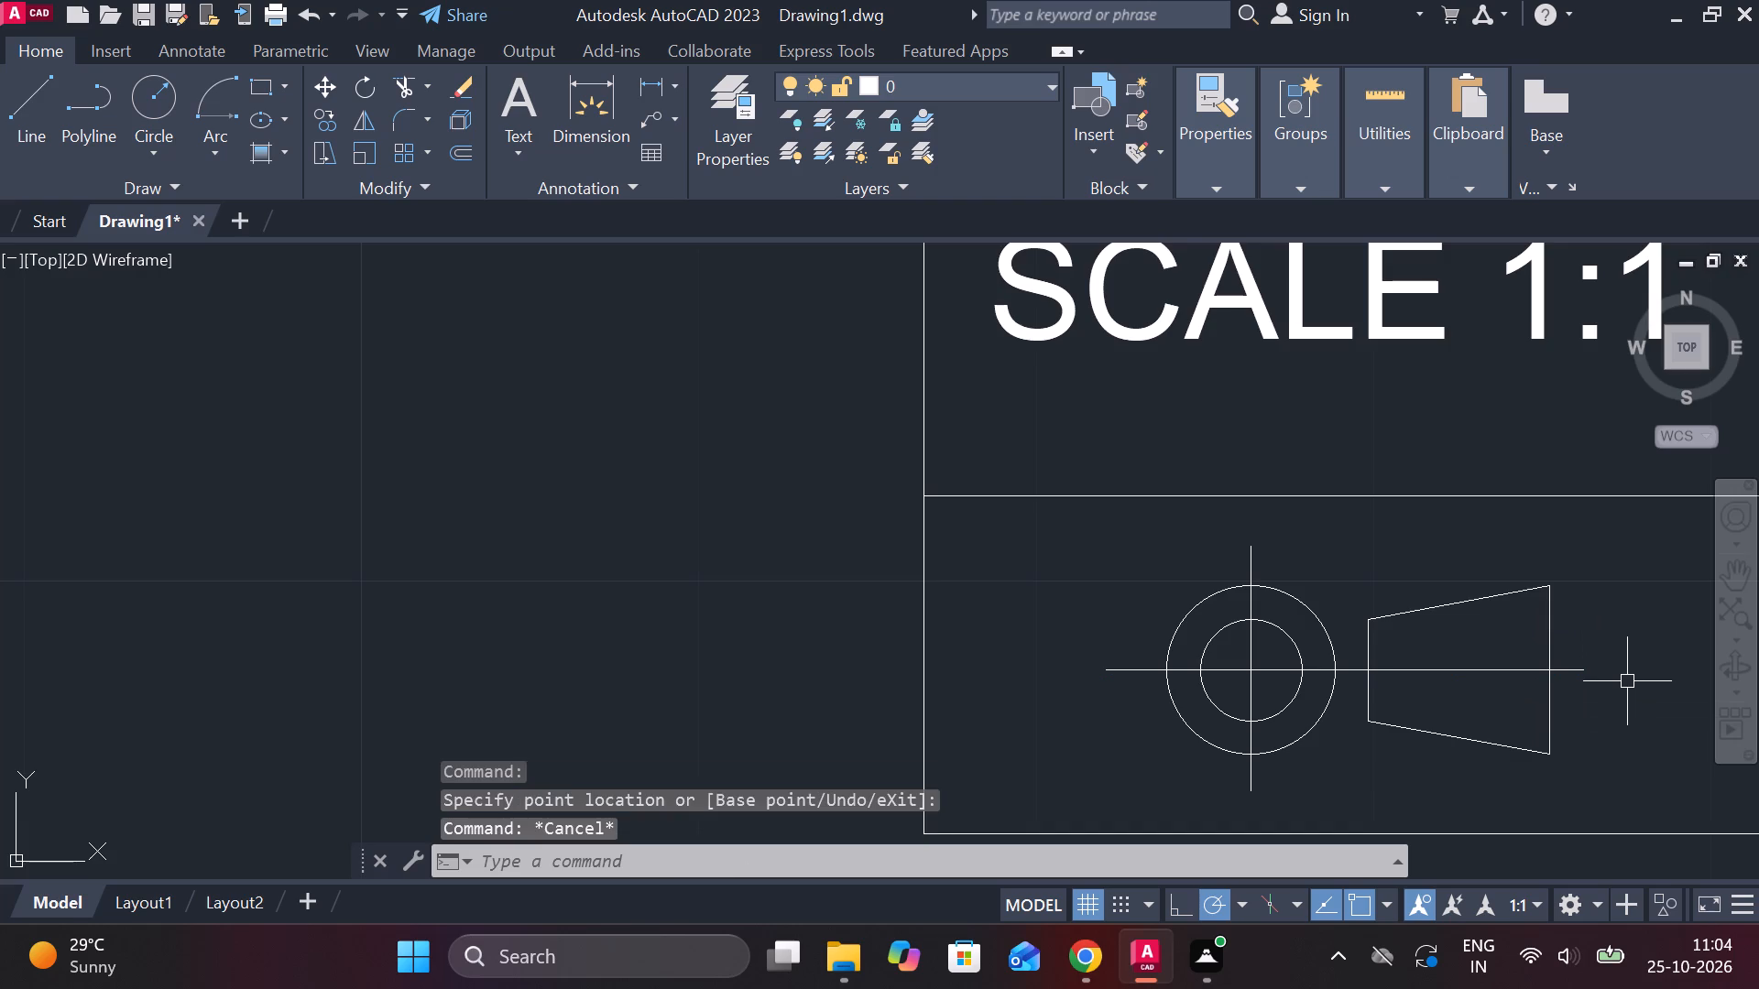
Replace the NAME placeholder in the TITLE cell with SHAFT AND PULLEY BEARING SUPPORT ASSEMBLY, widening the text box to fit two lines.
scroll(1626, 681, down, 1)
middle_drag(1611, 682, 519, 768)
scroll(519, 707, down, 2)
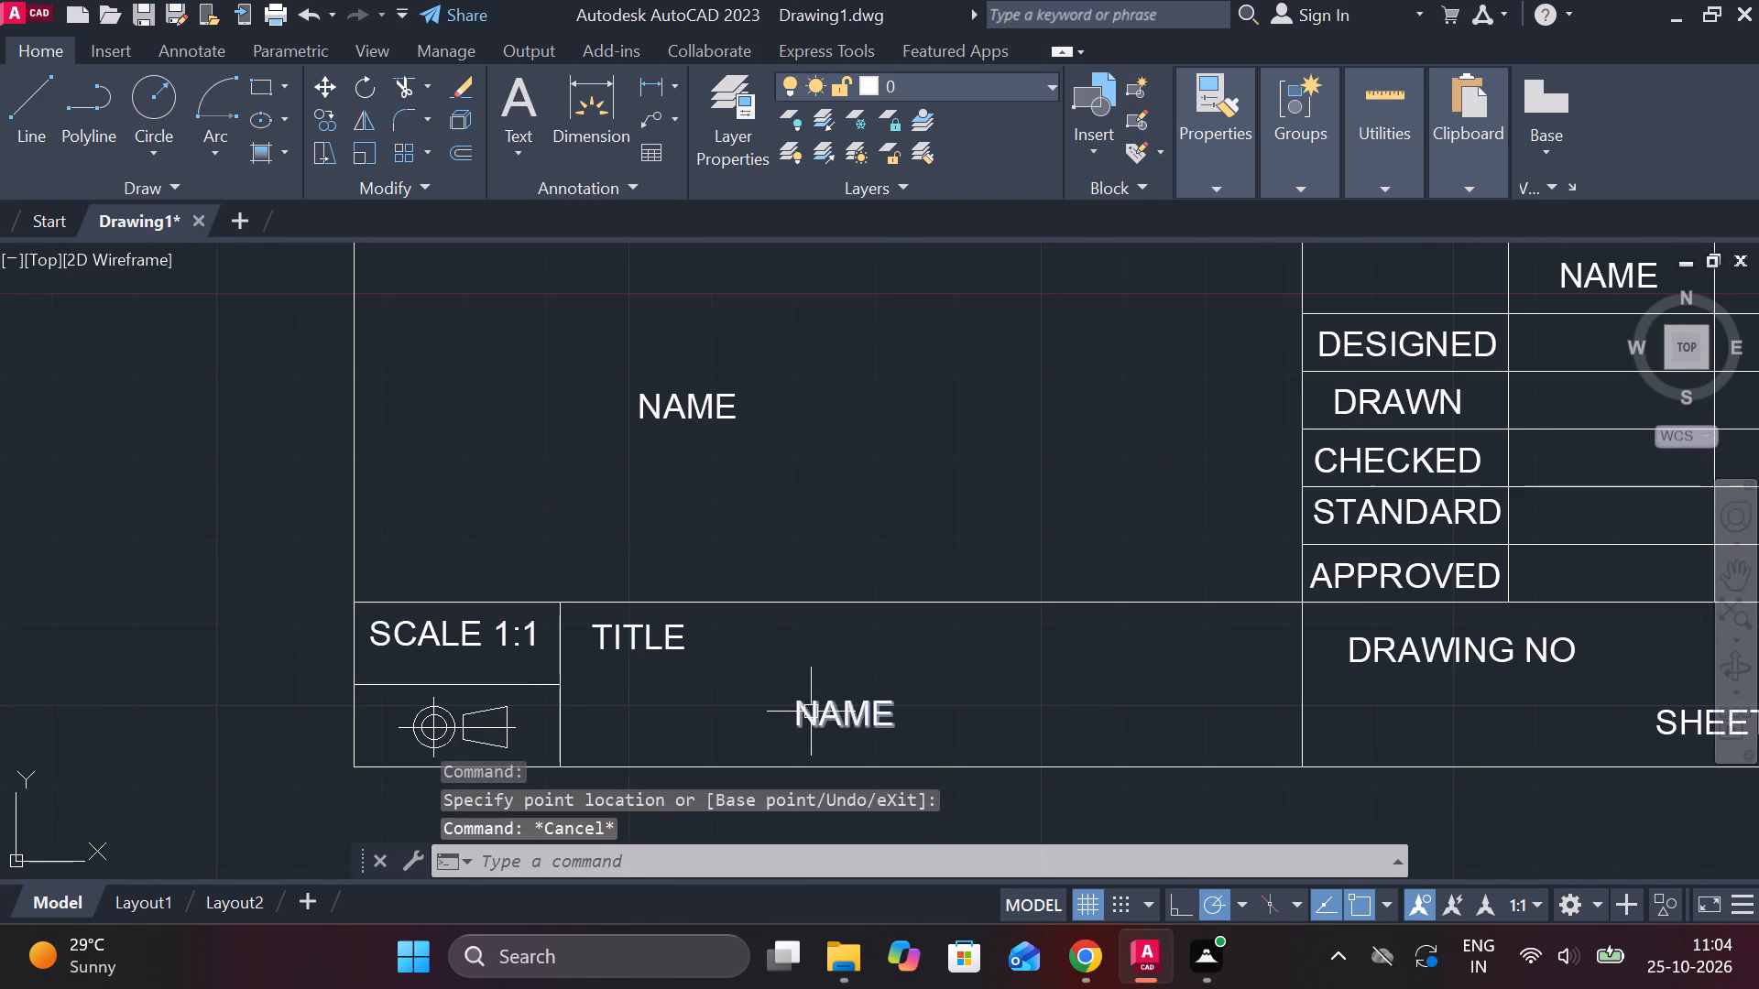
double_click(817, 712)
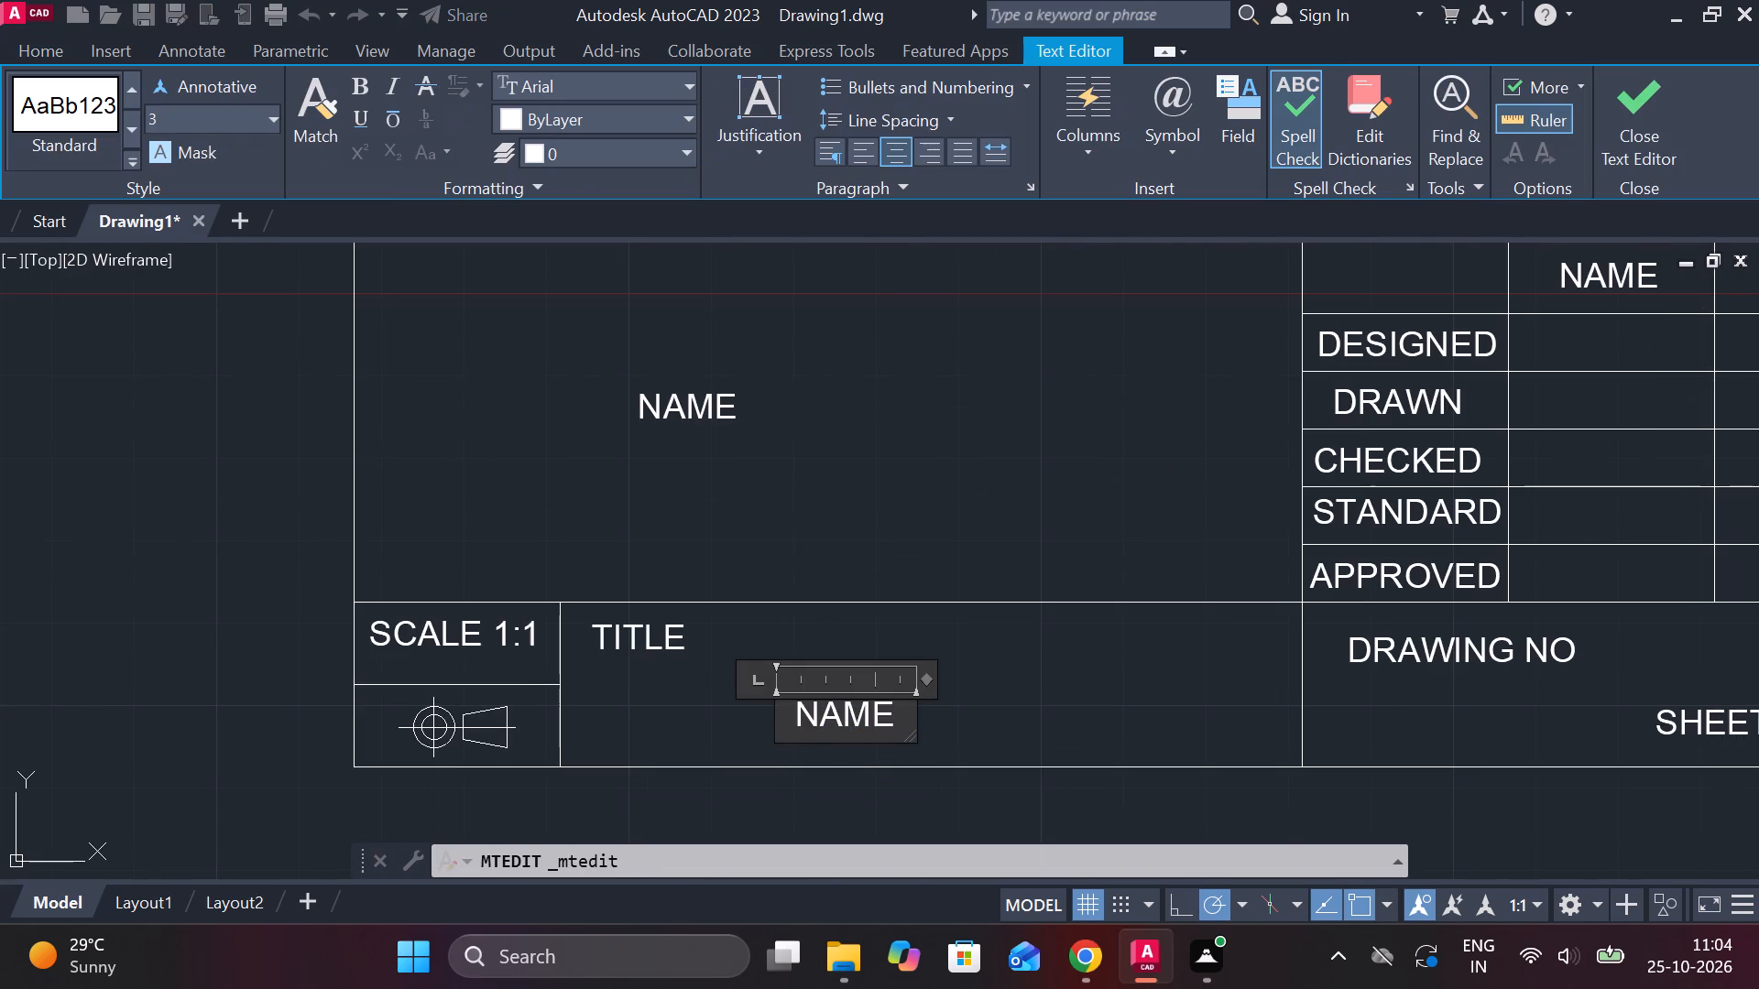
click(889, 714)
key(BackSpace)
key(BackSpace)
key(BackSpace)
key(BackSpace)
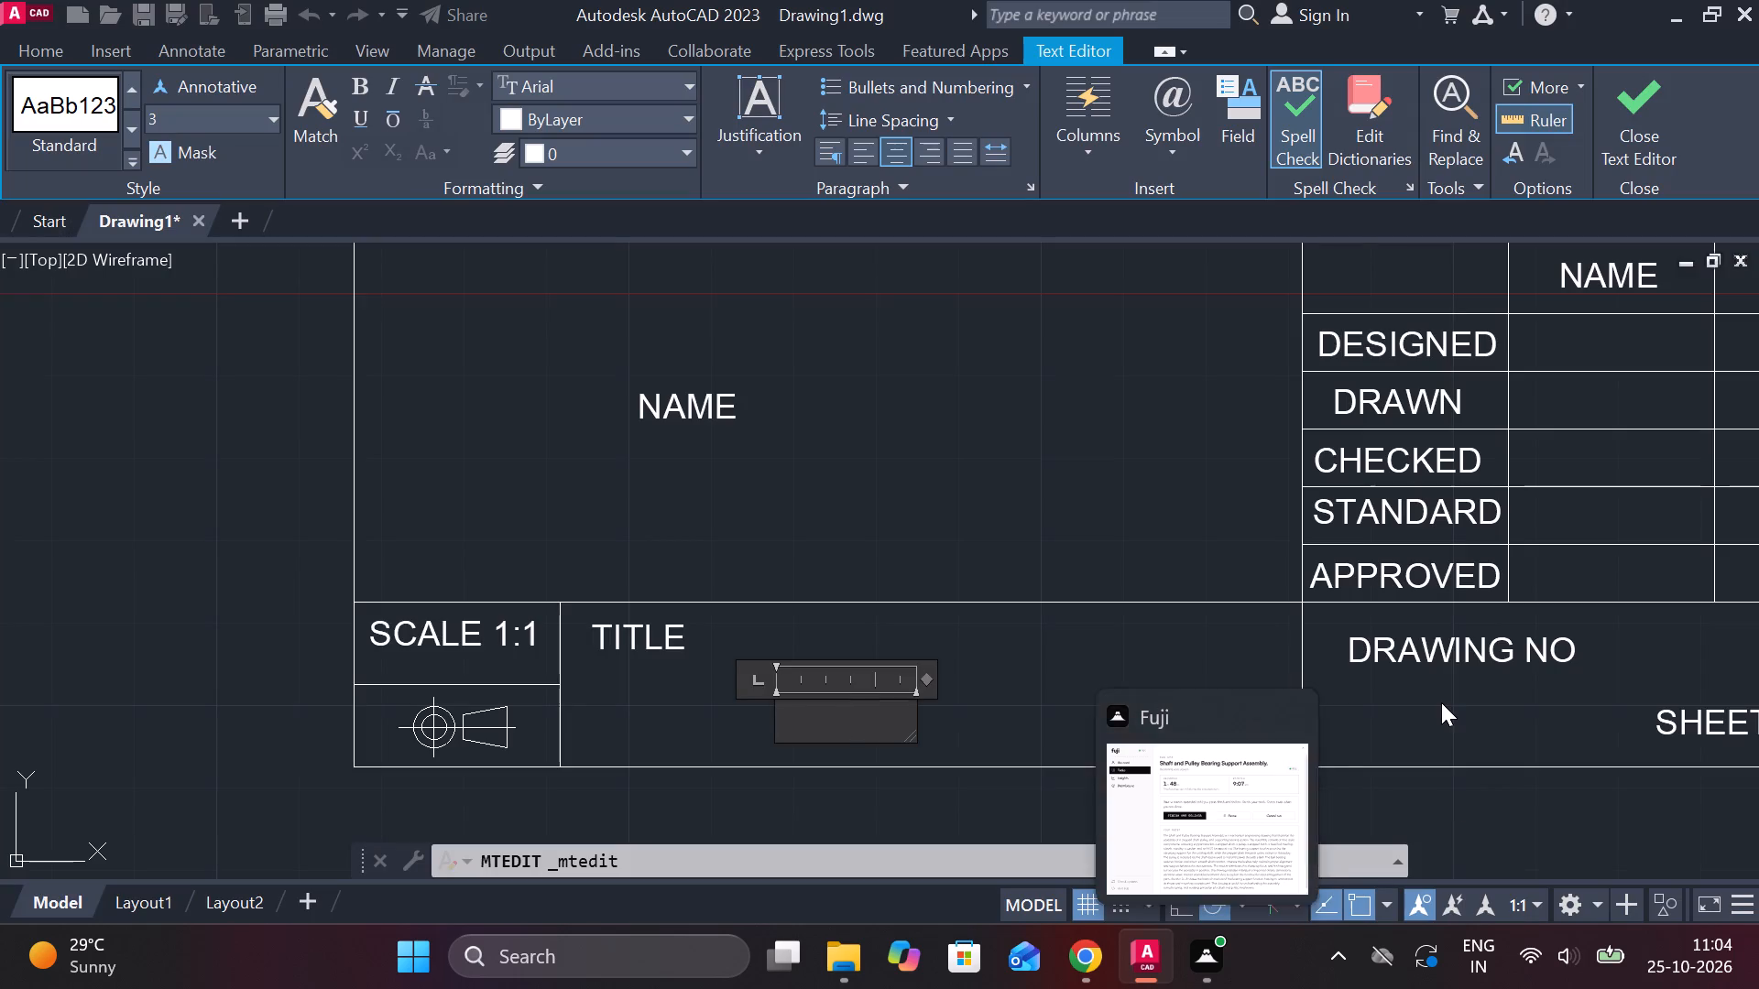
key(s)
text(HAFT)
key(space)
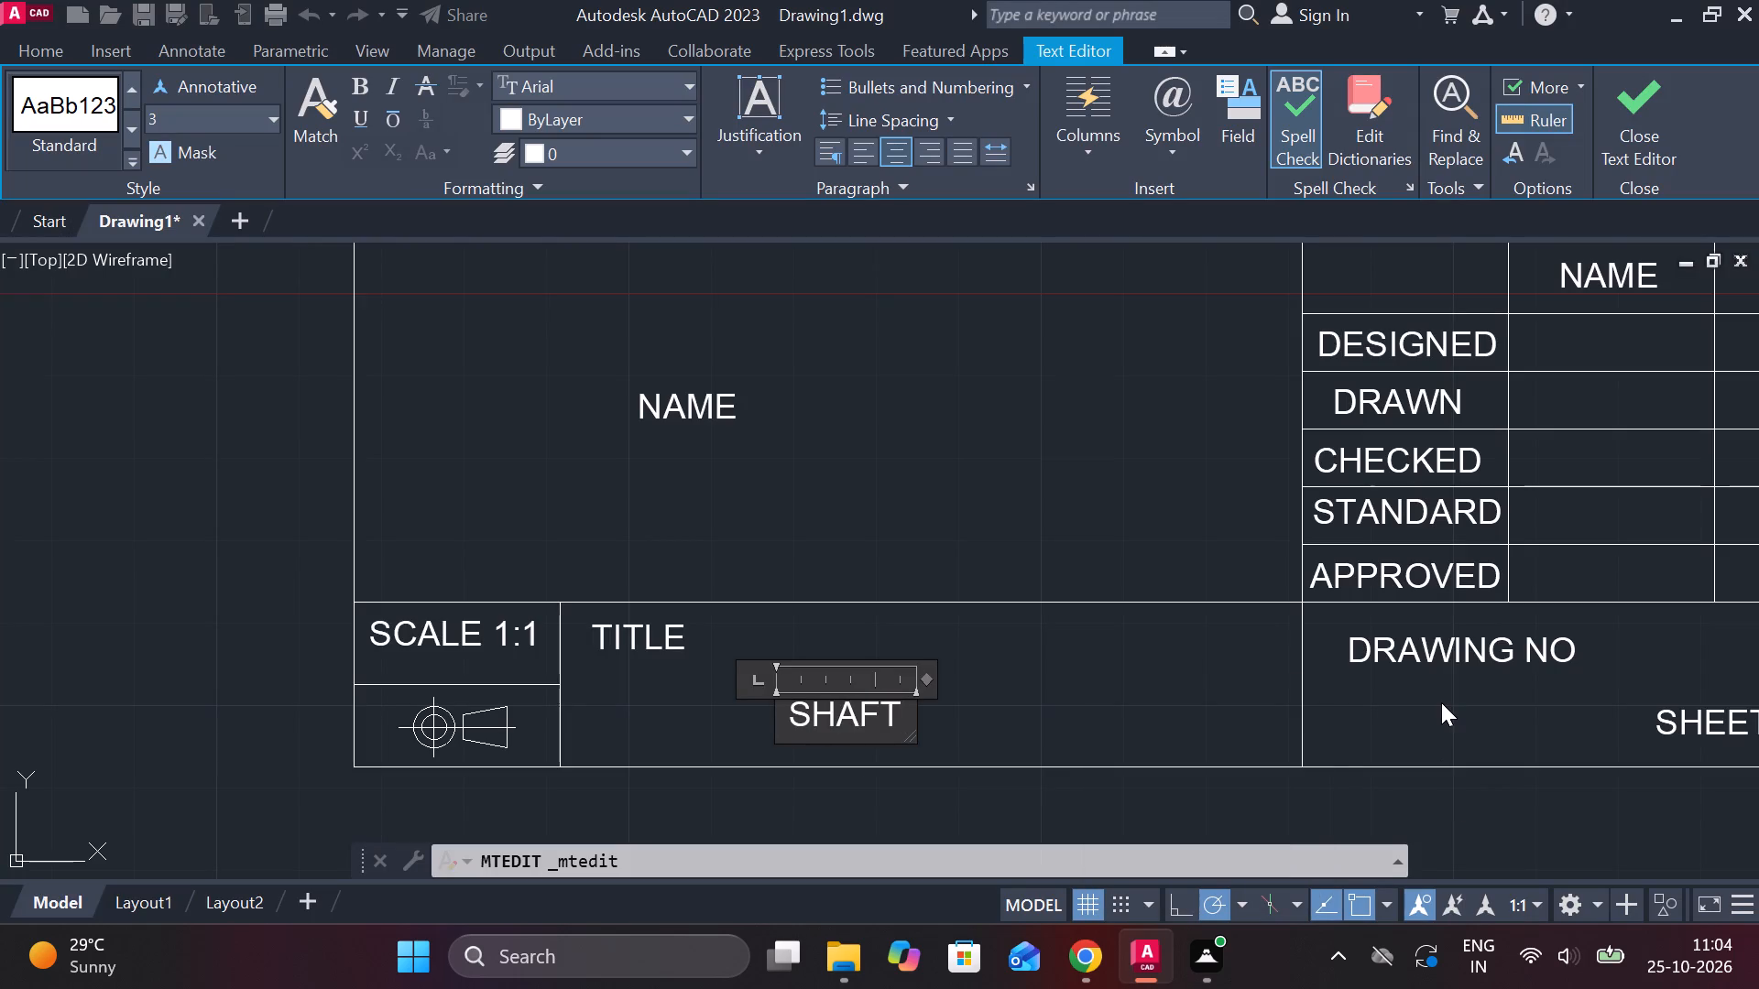
text(AND PULLEY BEARING)
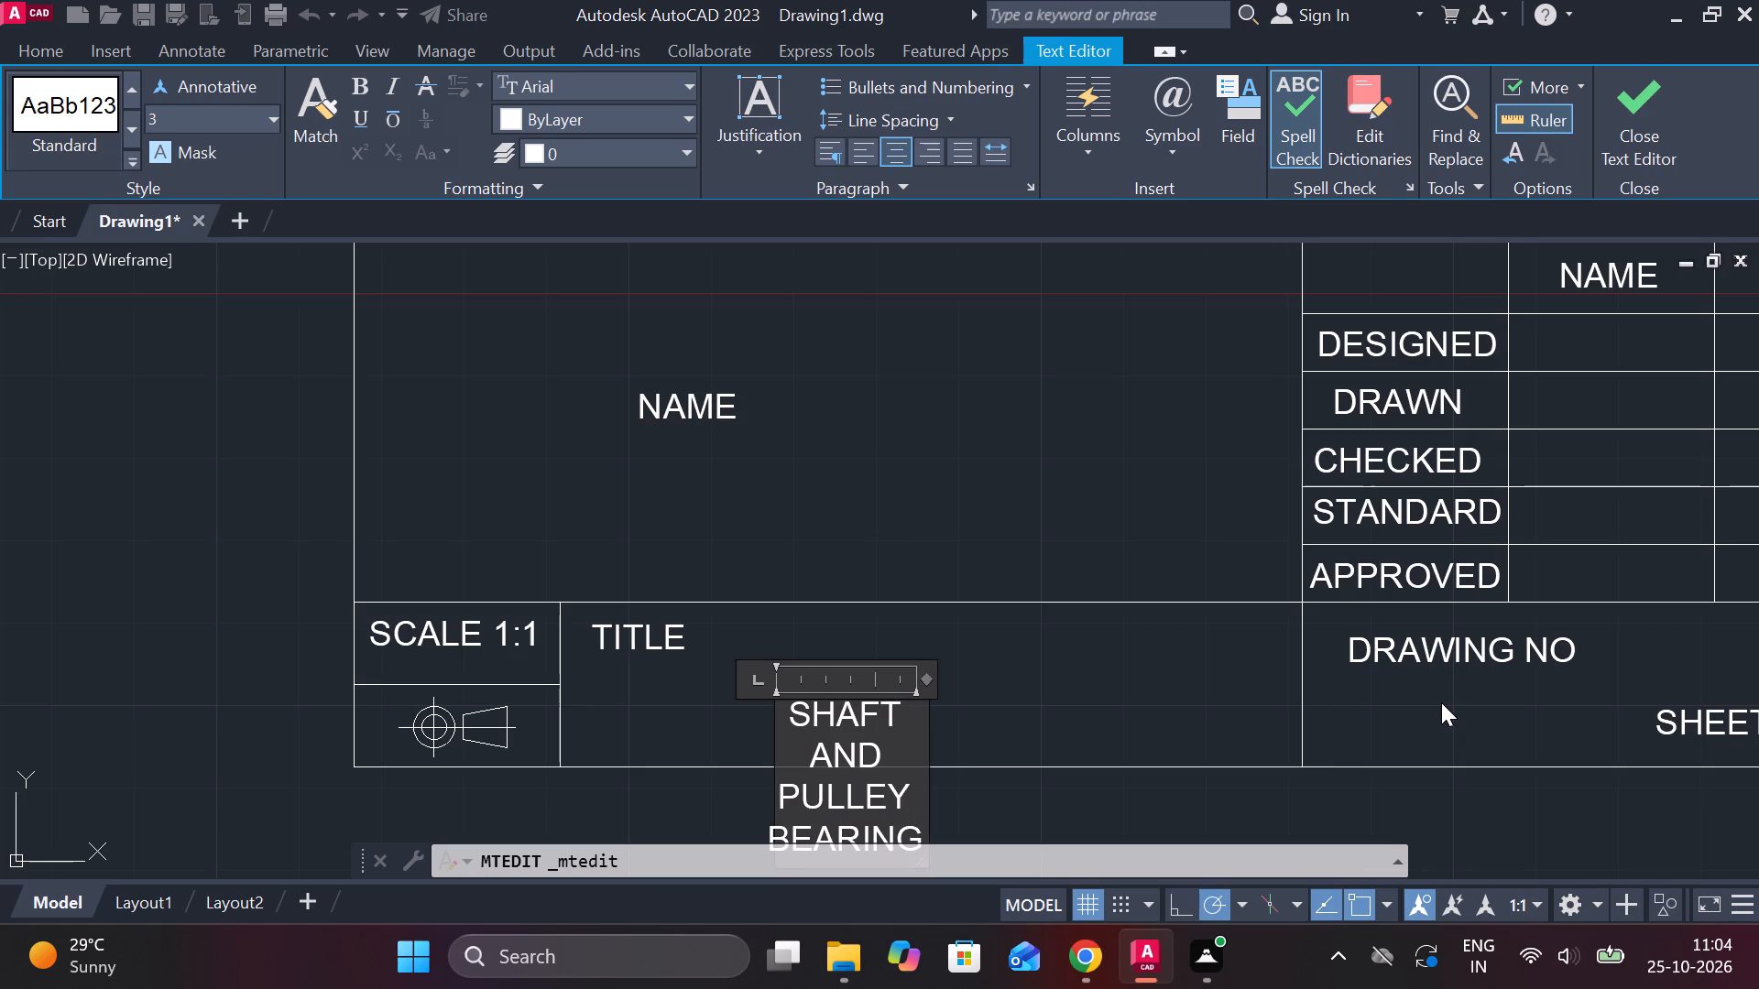
key(space)
text(SUPPORT ASSEMBLY)
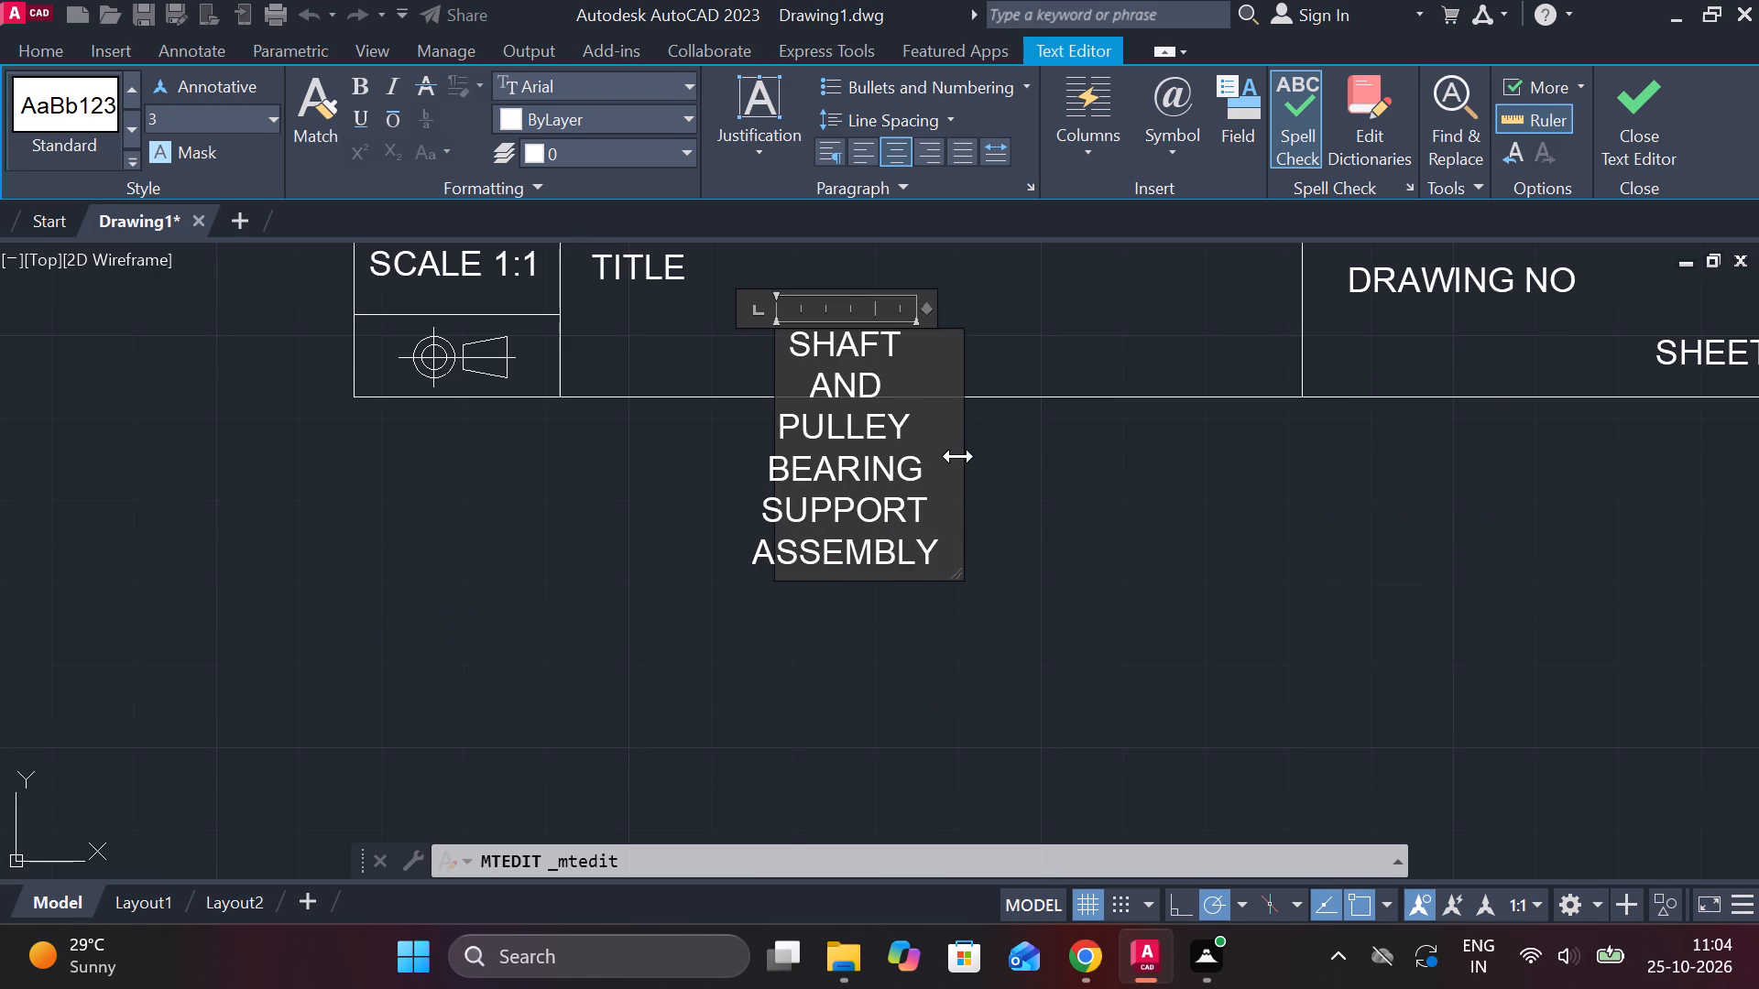
drag(958, 456, 1327, 463)
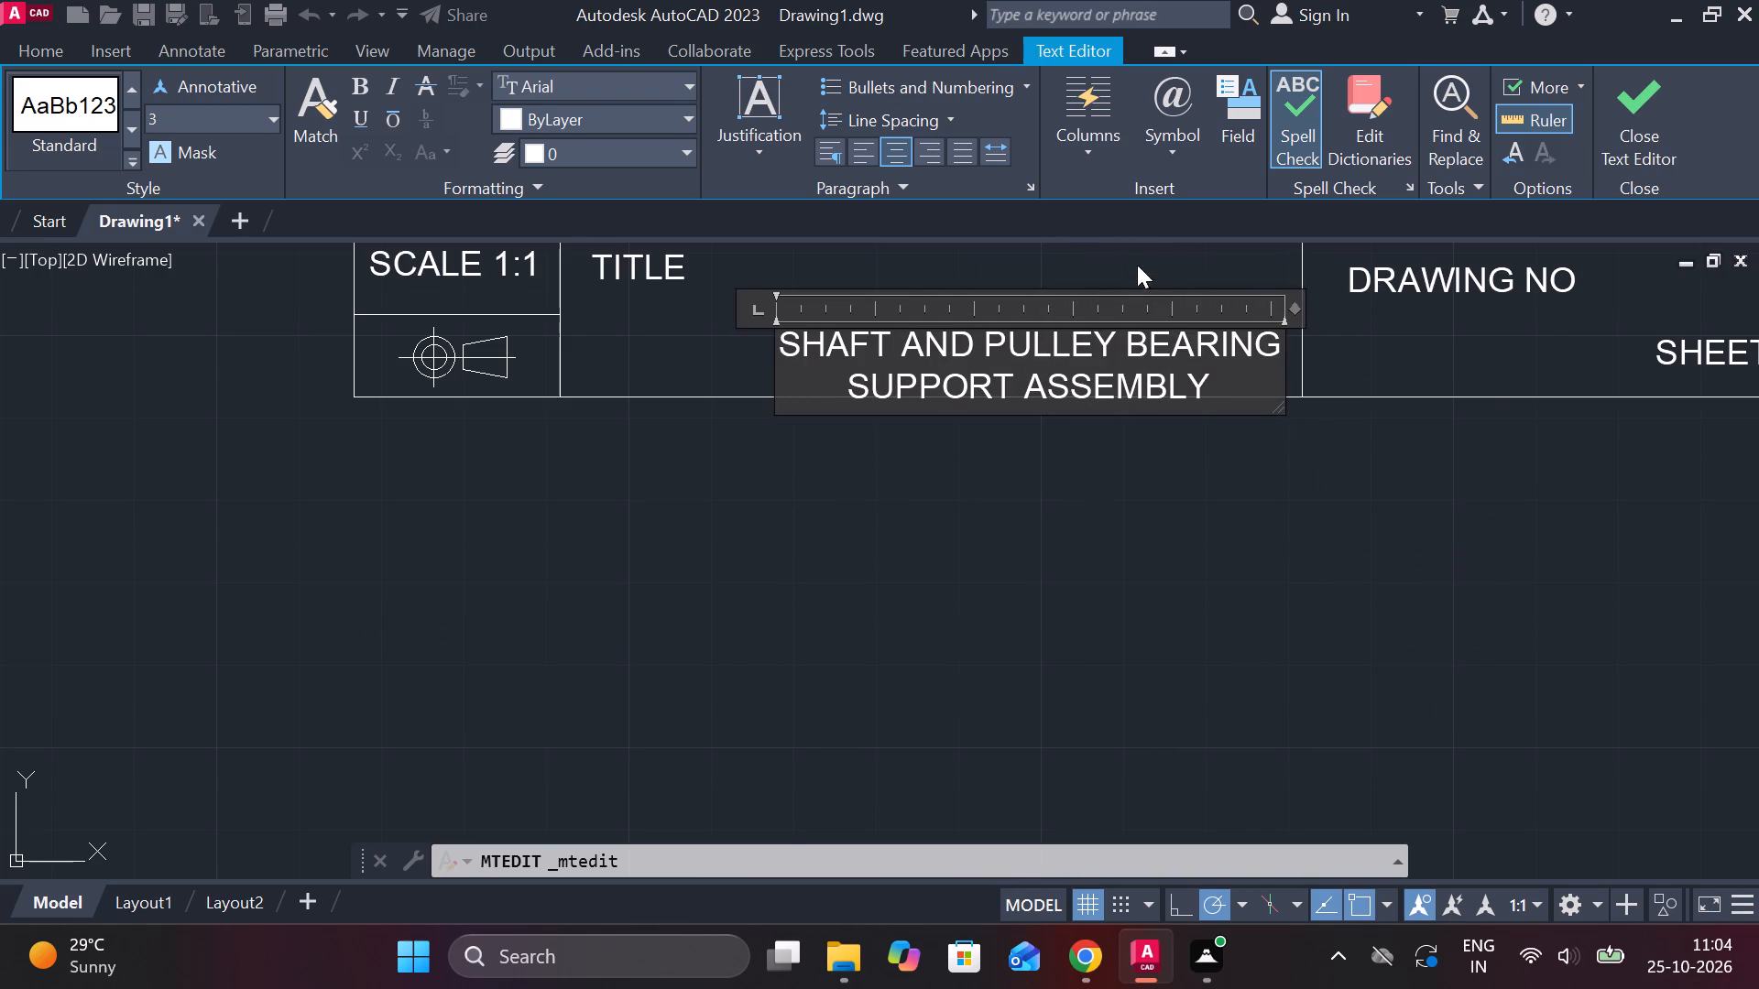
middle_drag(1294, 483, 1294, 549)
click(1659, 134)
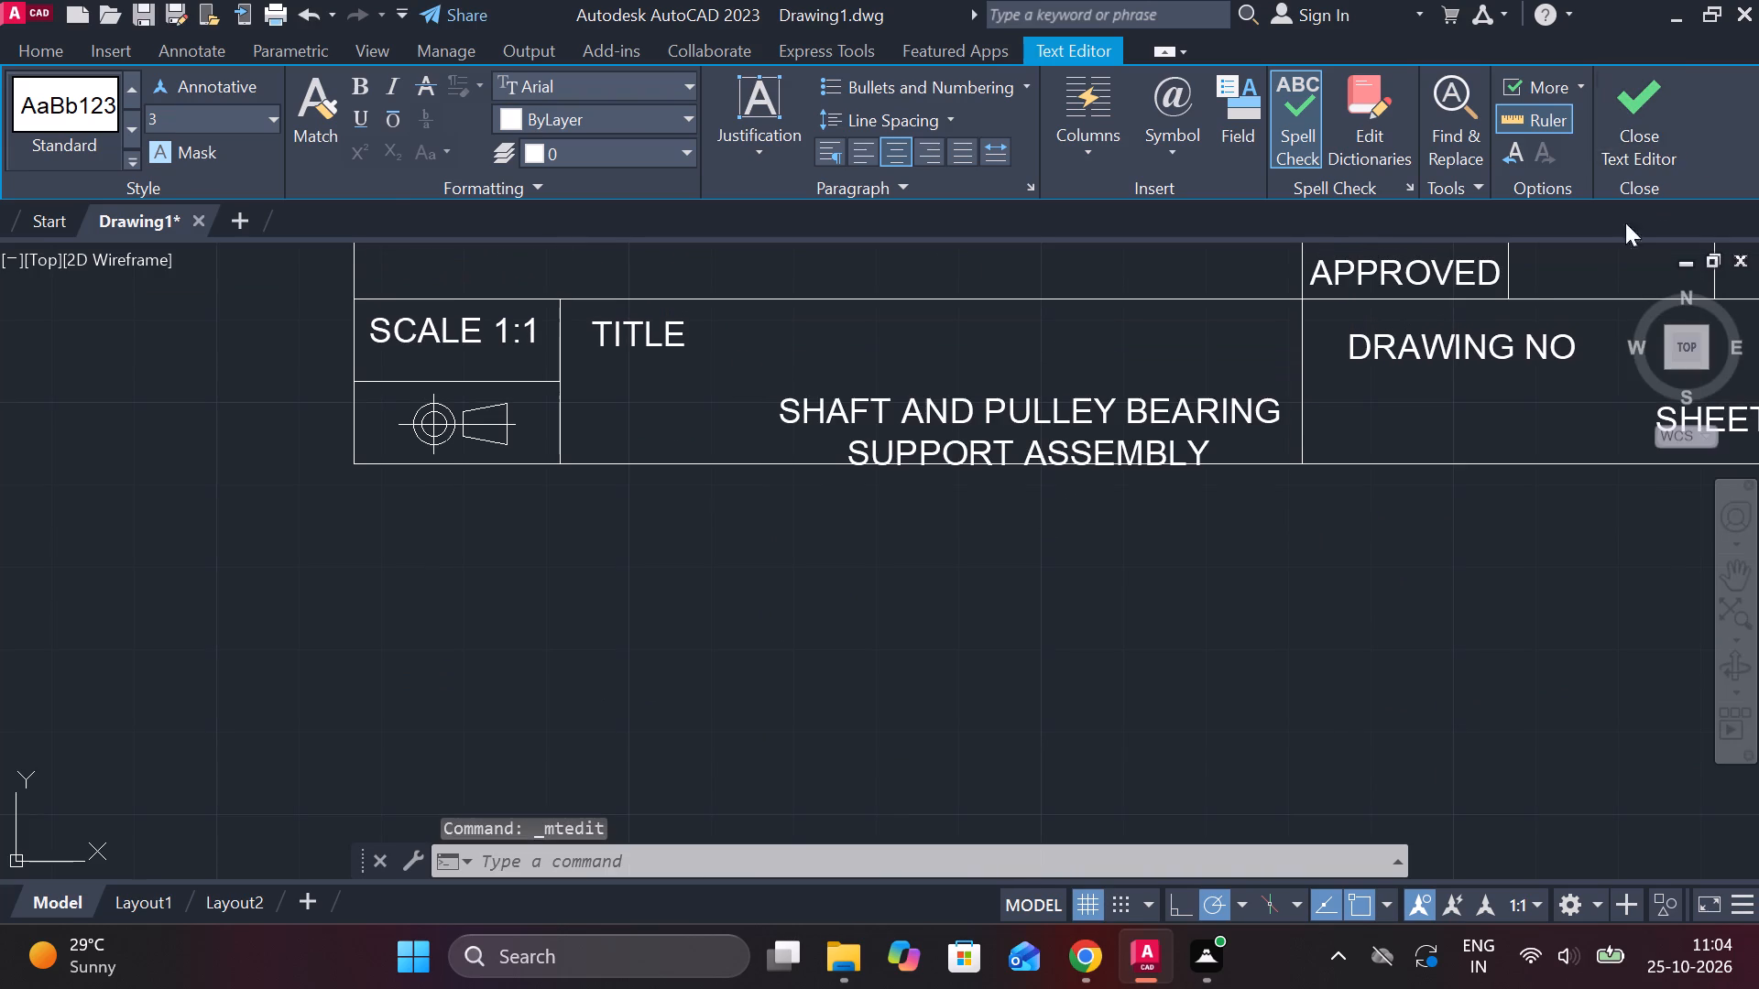
Reposition the two-line assembly title up and to the left so it fits inside the TITLE cell.
click(988, 397)
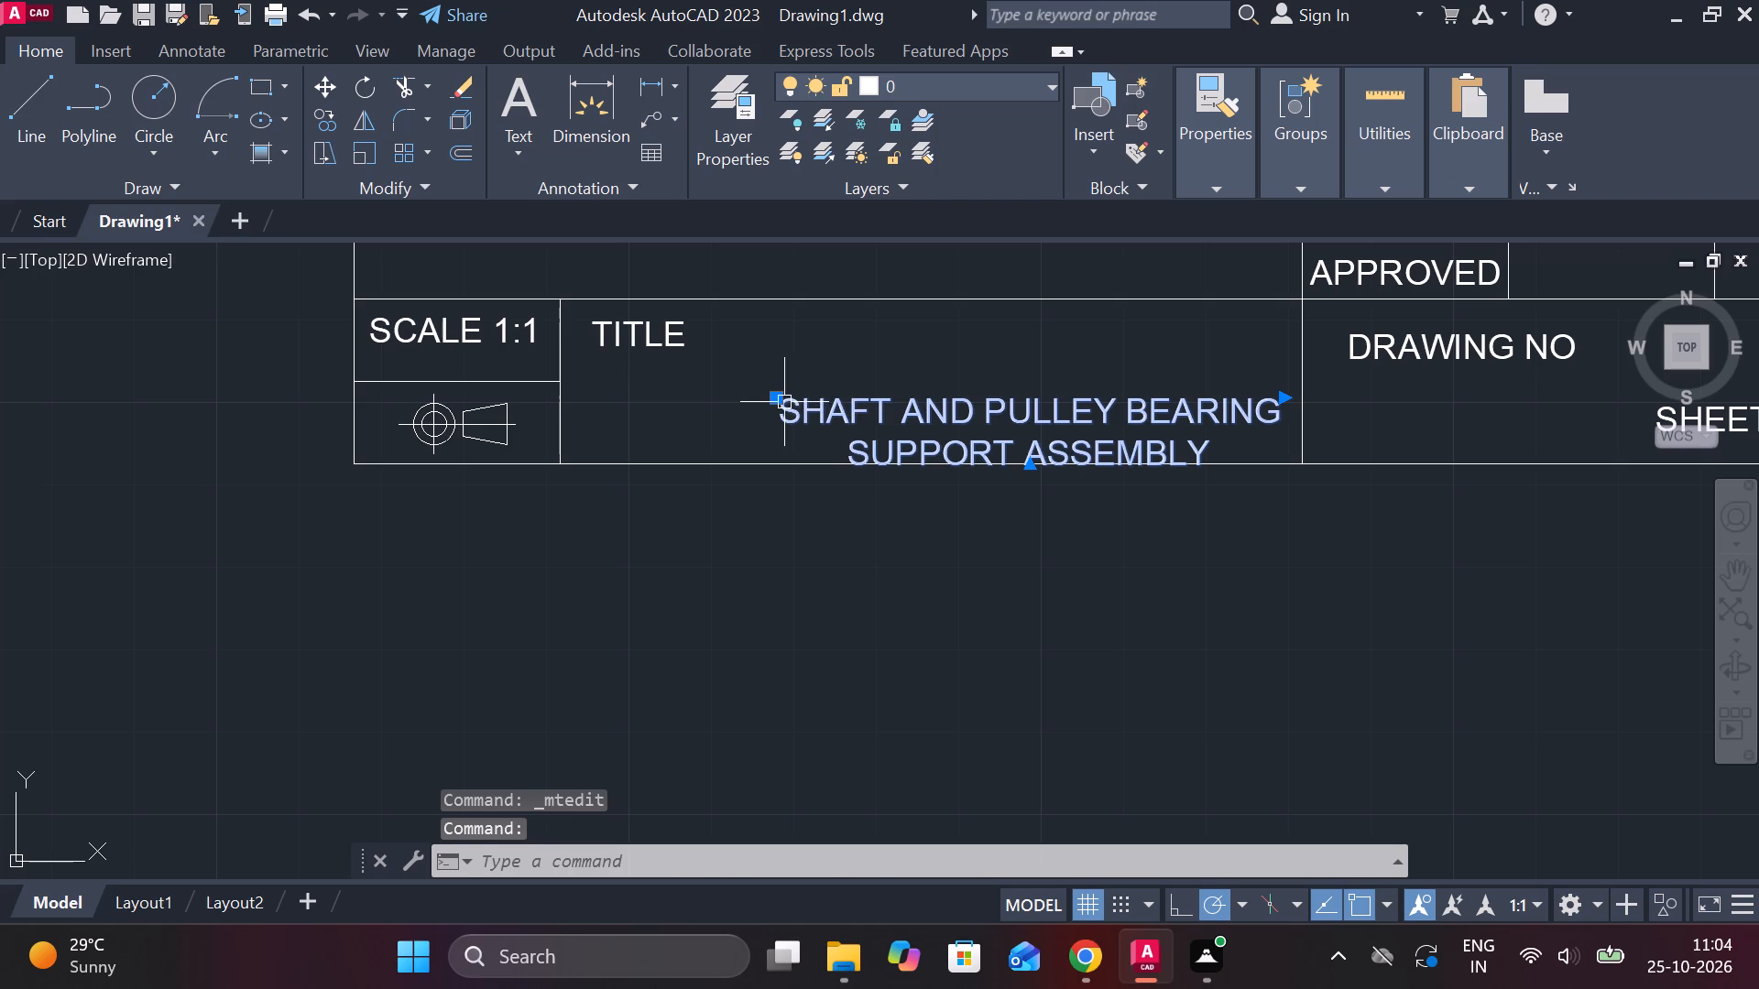
click(778, 402)
click(706, 369)
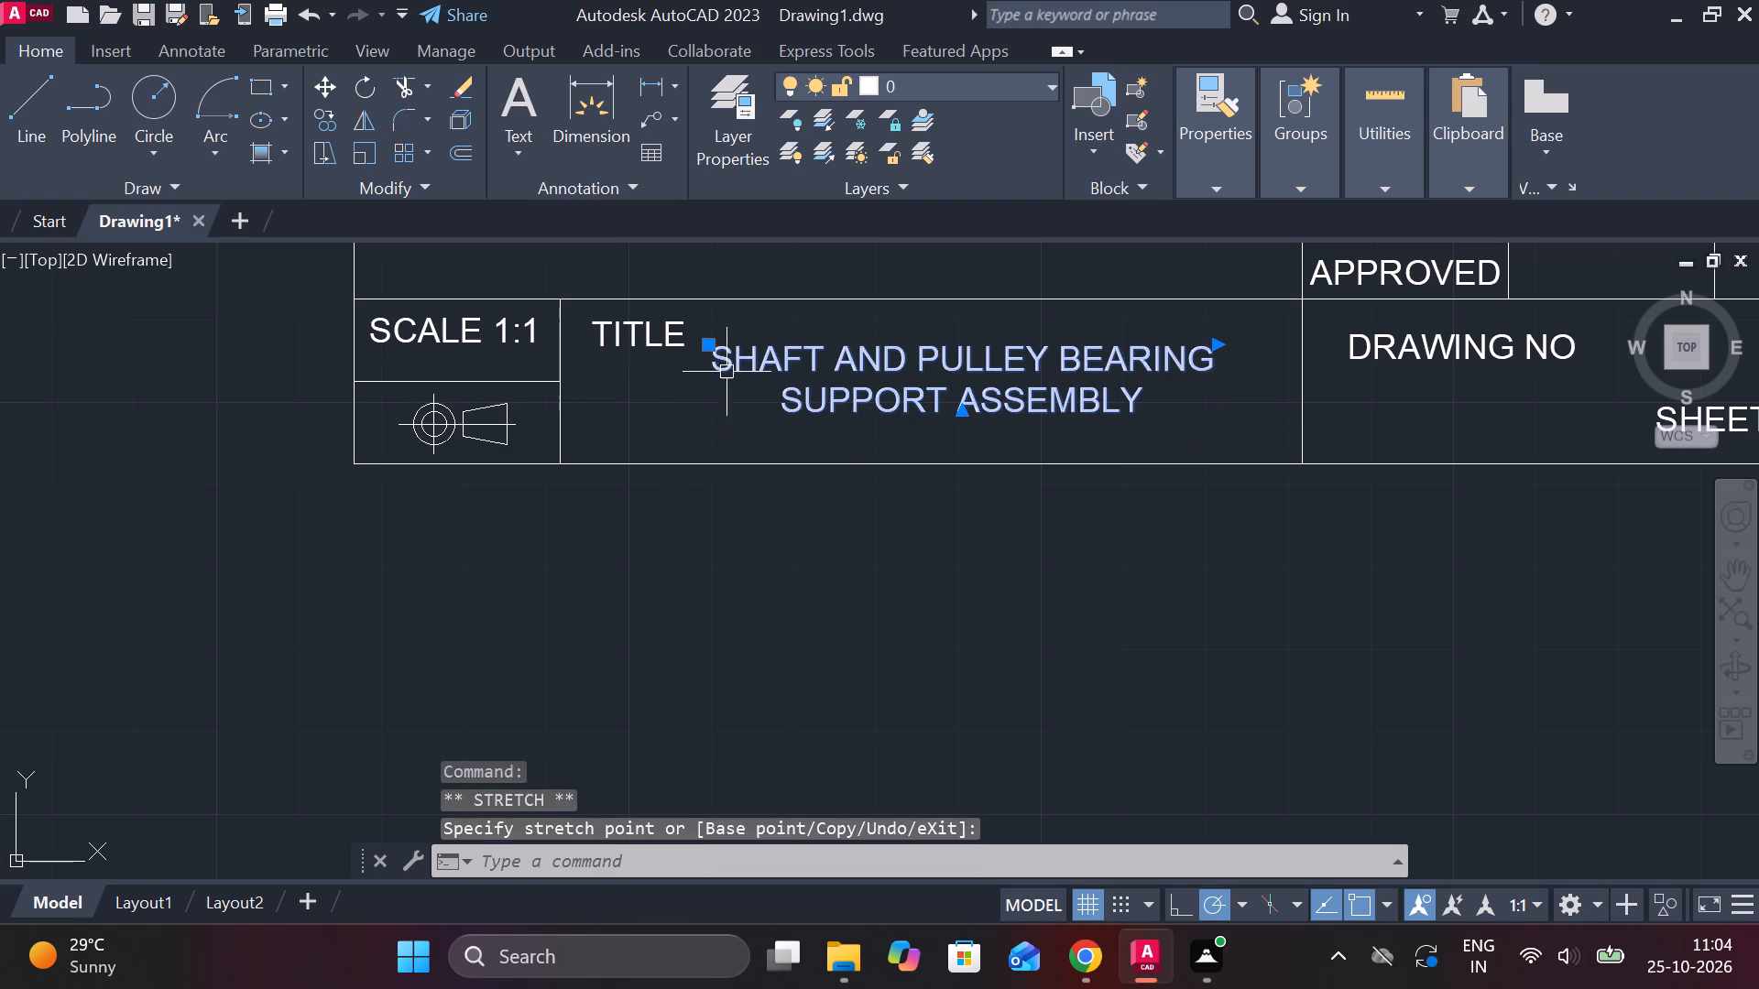
click(705, 346)
click(705, 359)
scroll(773, 370, up, 2)
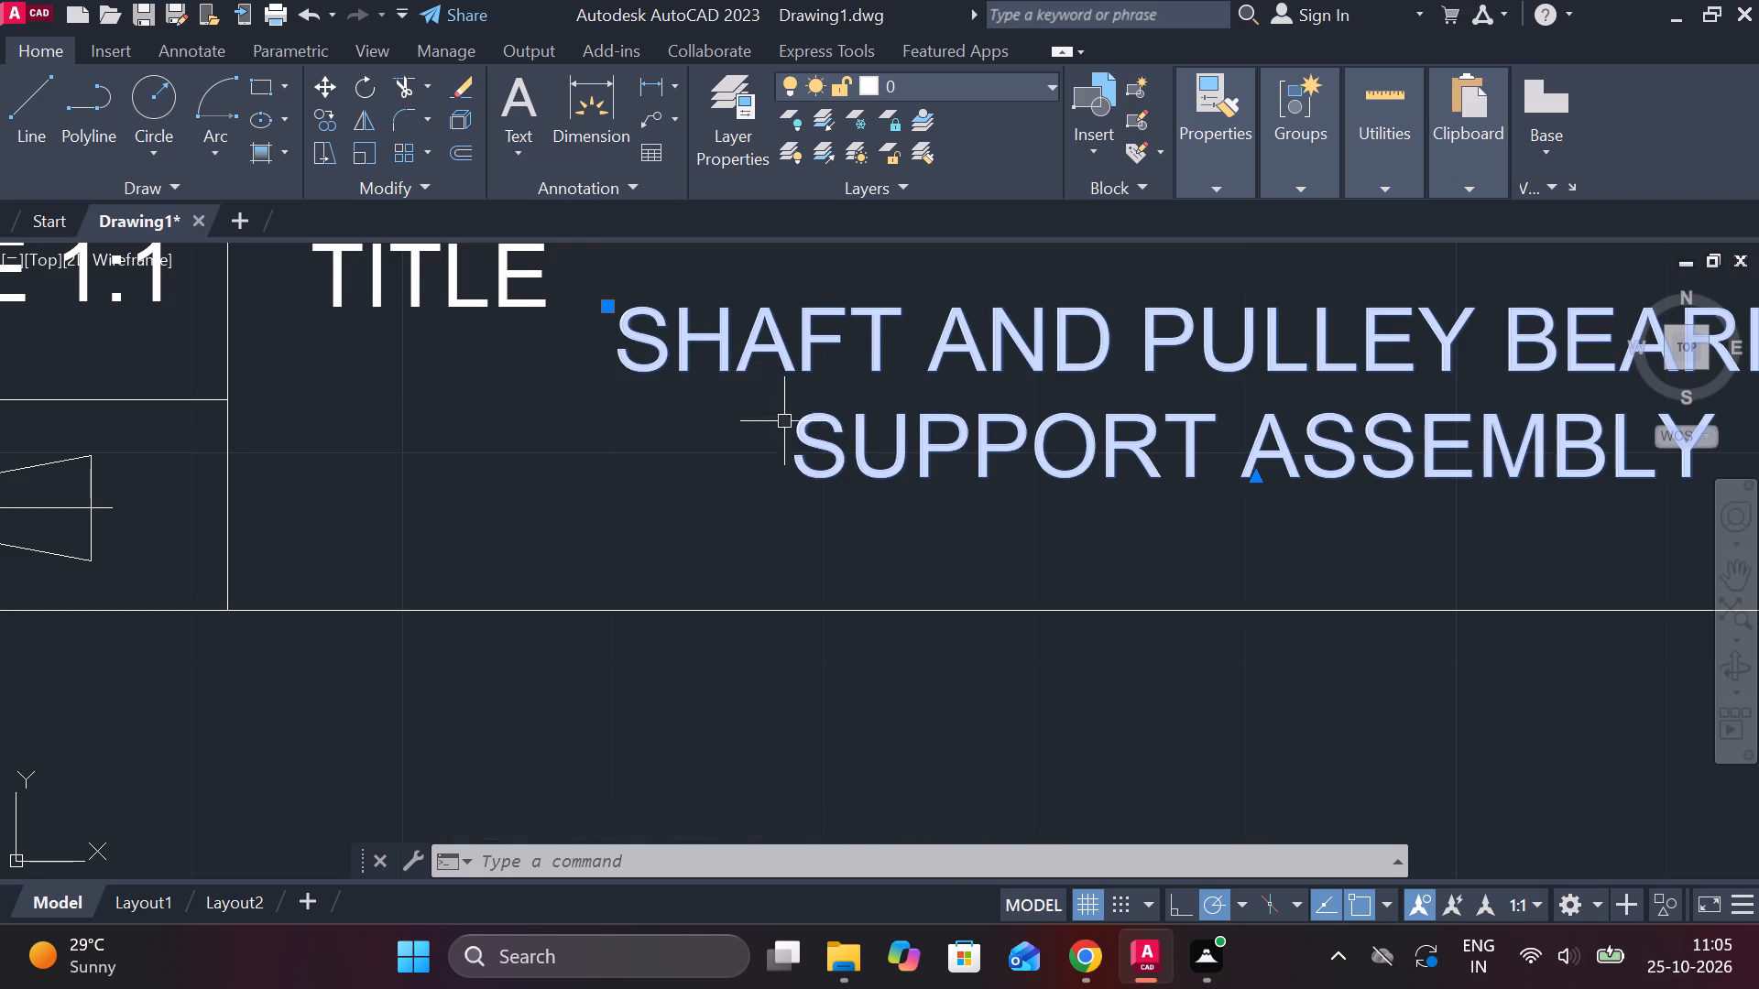
middle_drag(795, 447, 822, 518)
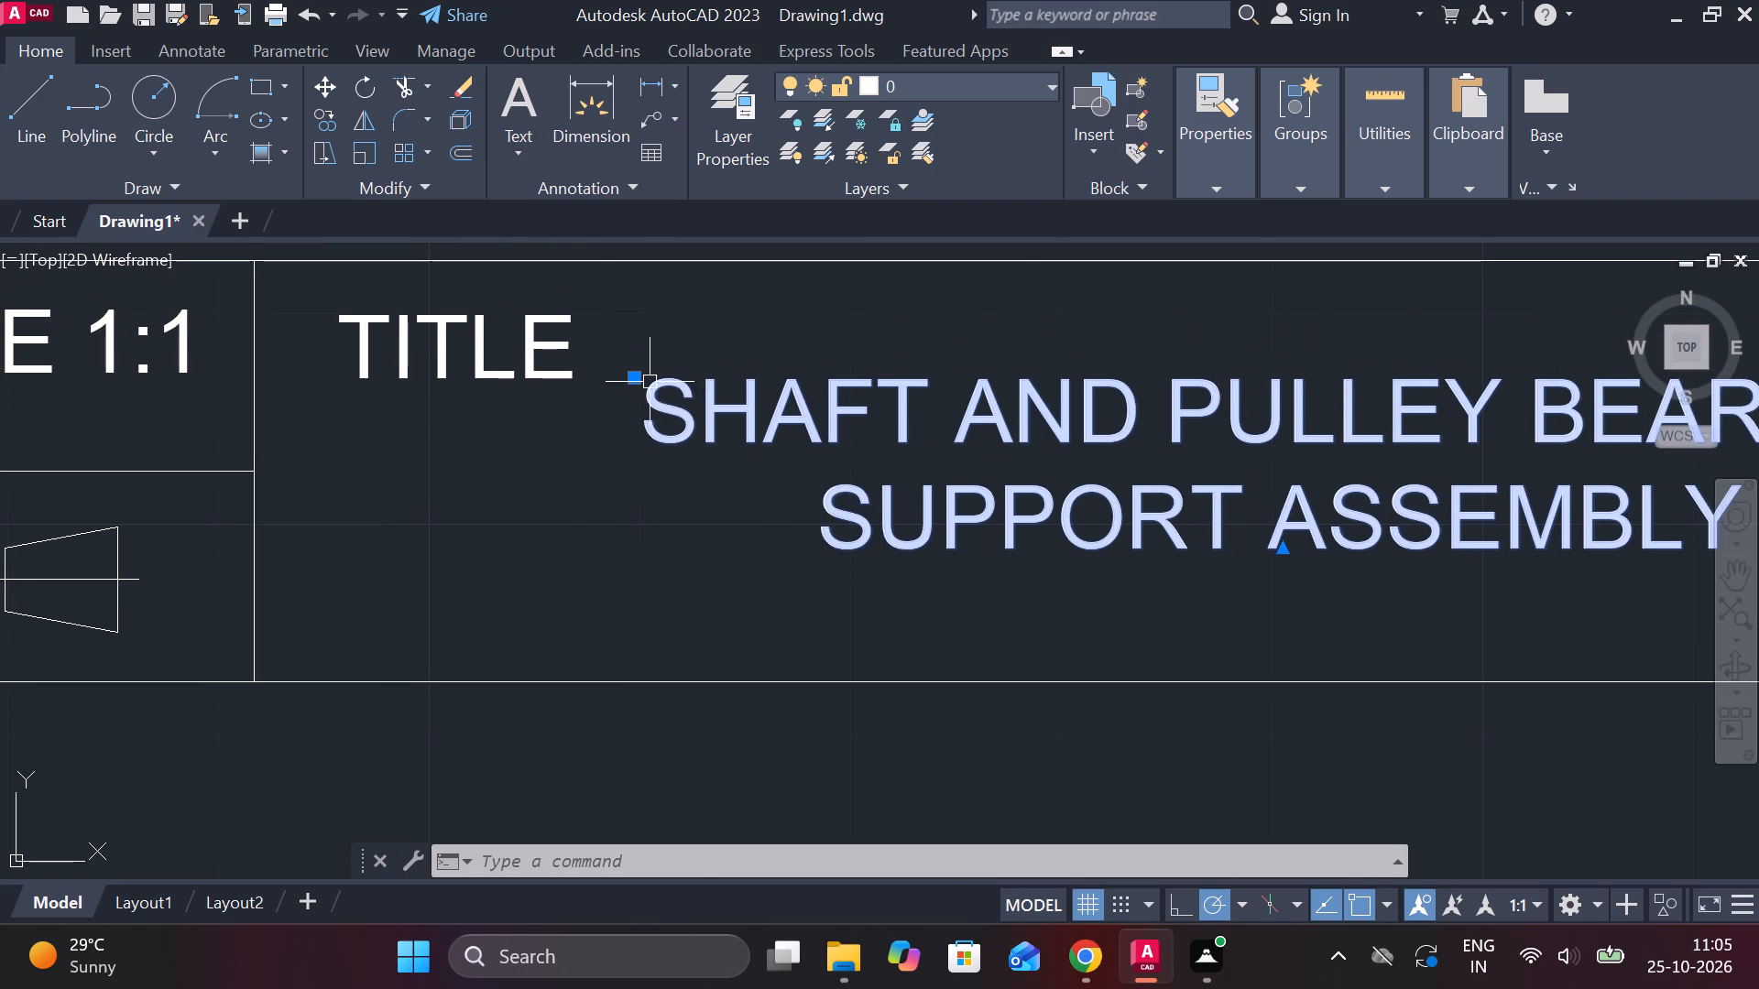
click(629, 379)
click(629, 412)
scroll(723, 429, down, 1)
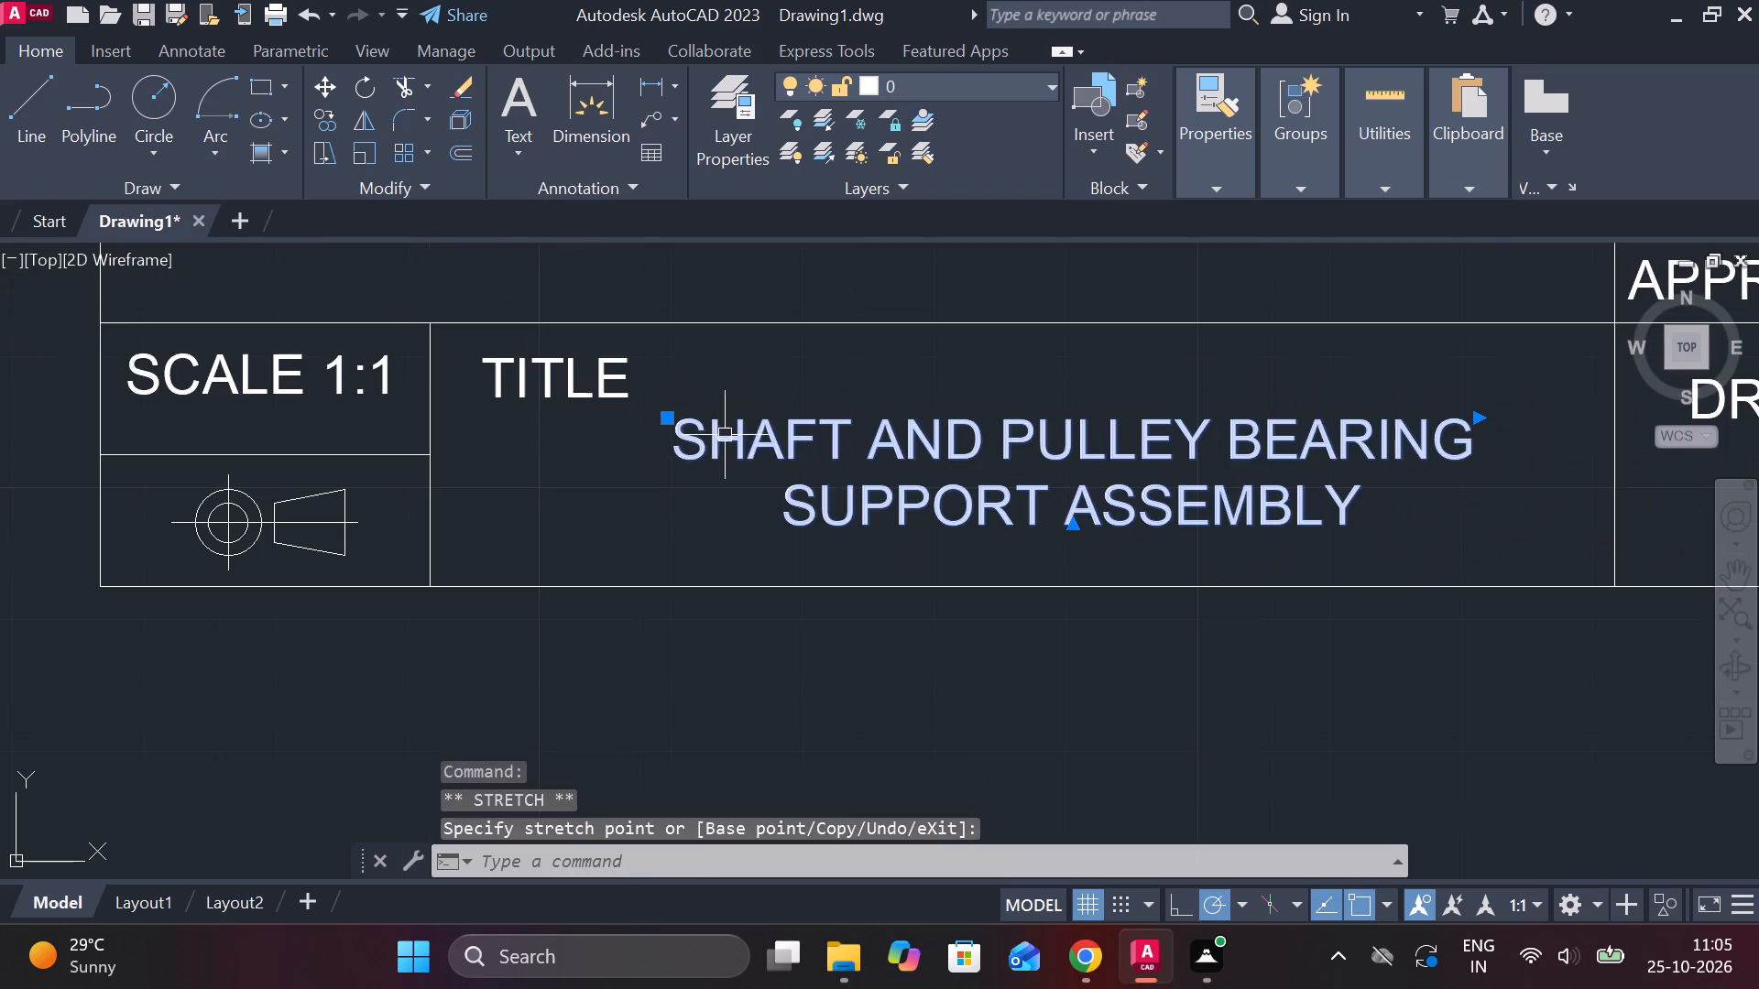
key(Escape)
Replace the NAME text in the large cell above the title with AUTO CAD at text height 10, widened to one line.
scroll(981, 583, down, 2)
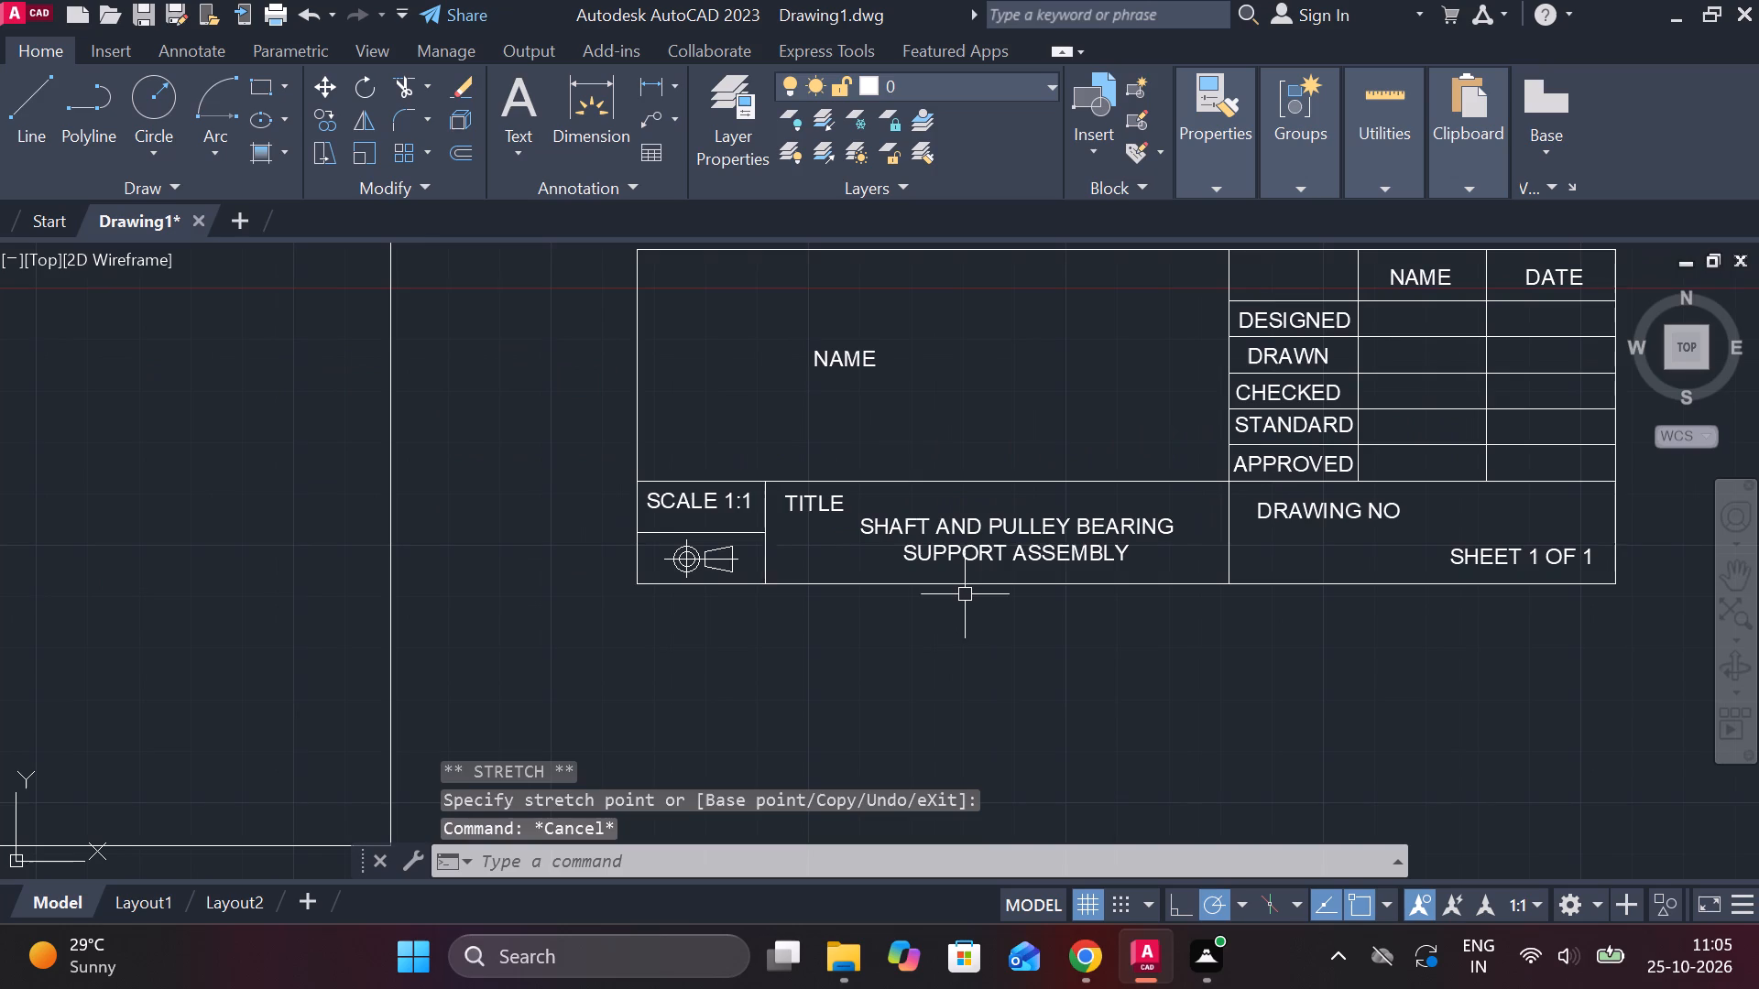
double_click(839, 363)
scroll(839, 363, up, 3)
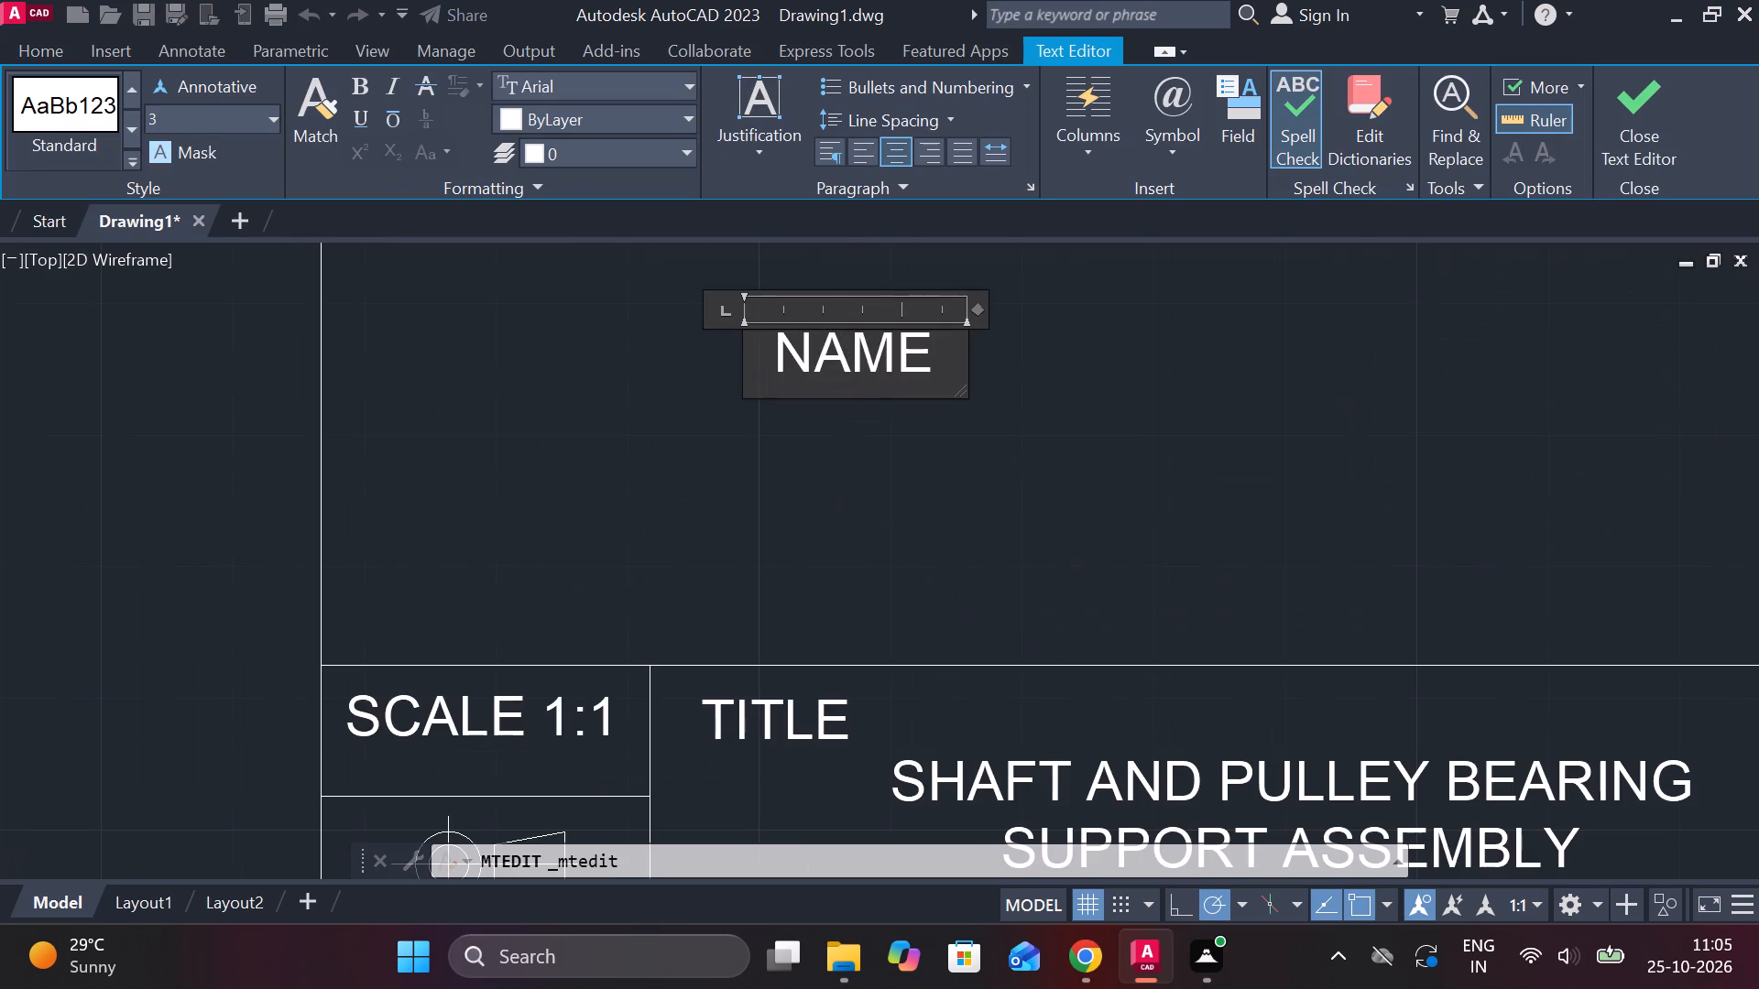
drag(934, 364, 784, 370)
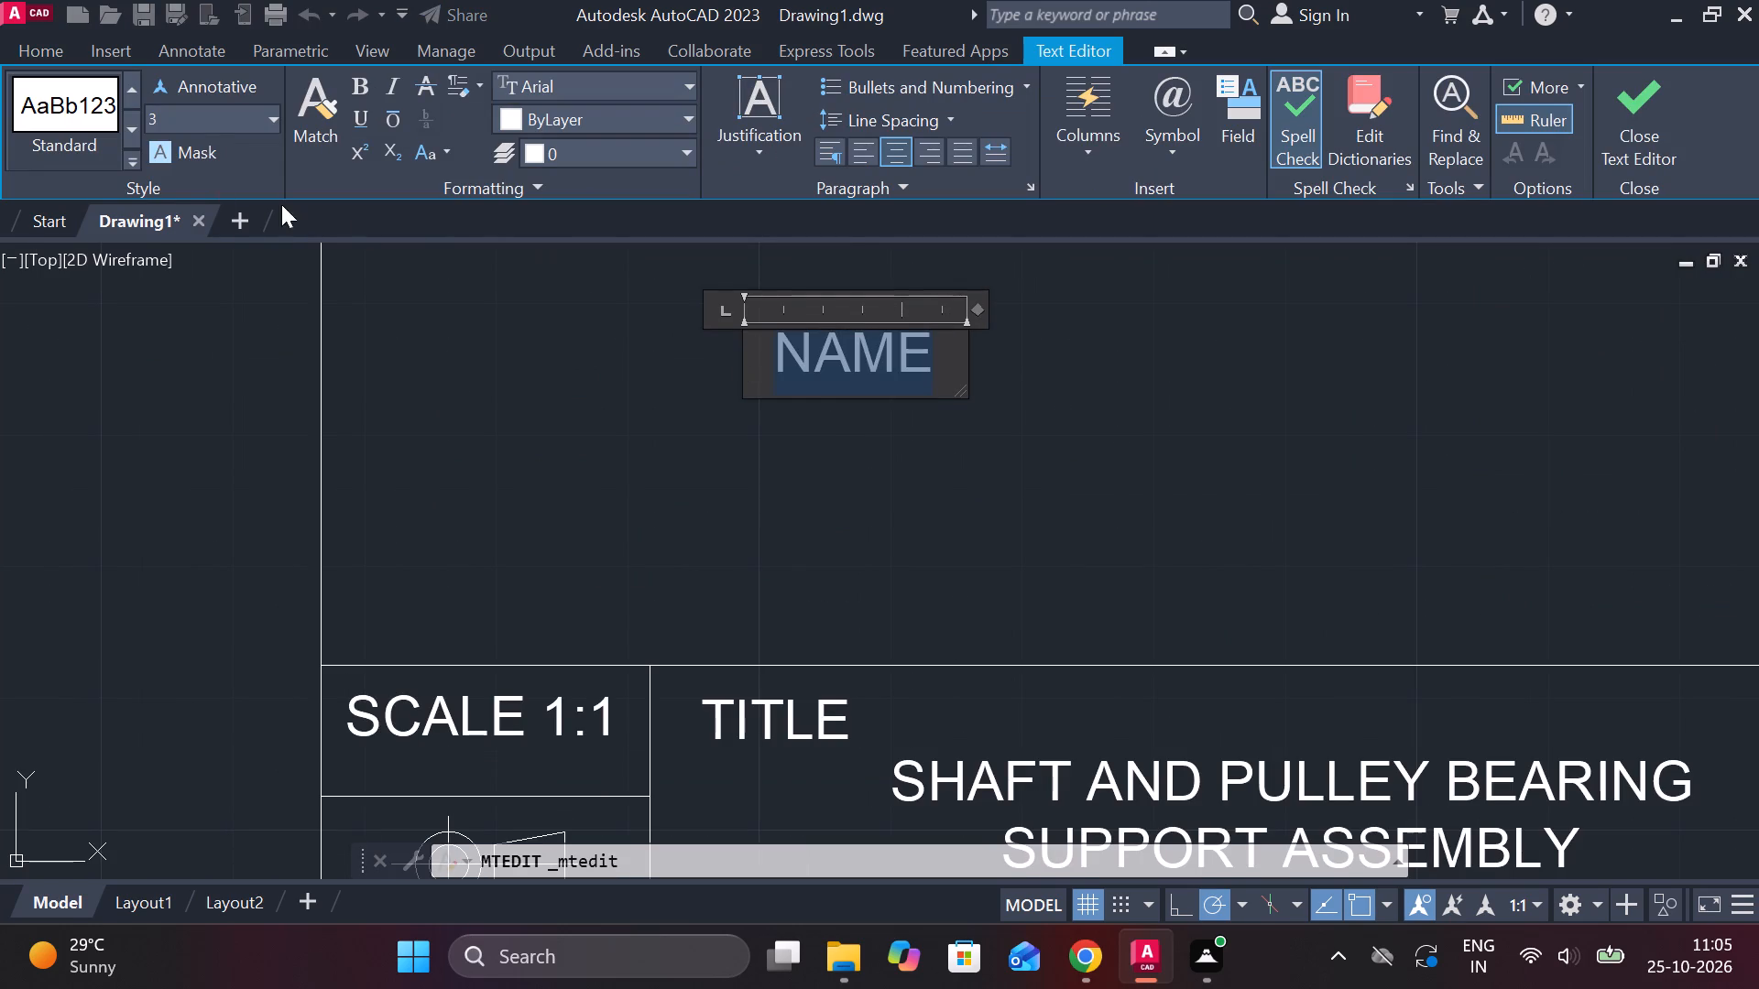
click(185, 126)
text(10)
key(Return)
key(a)
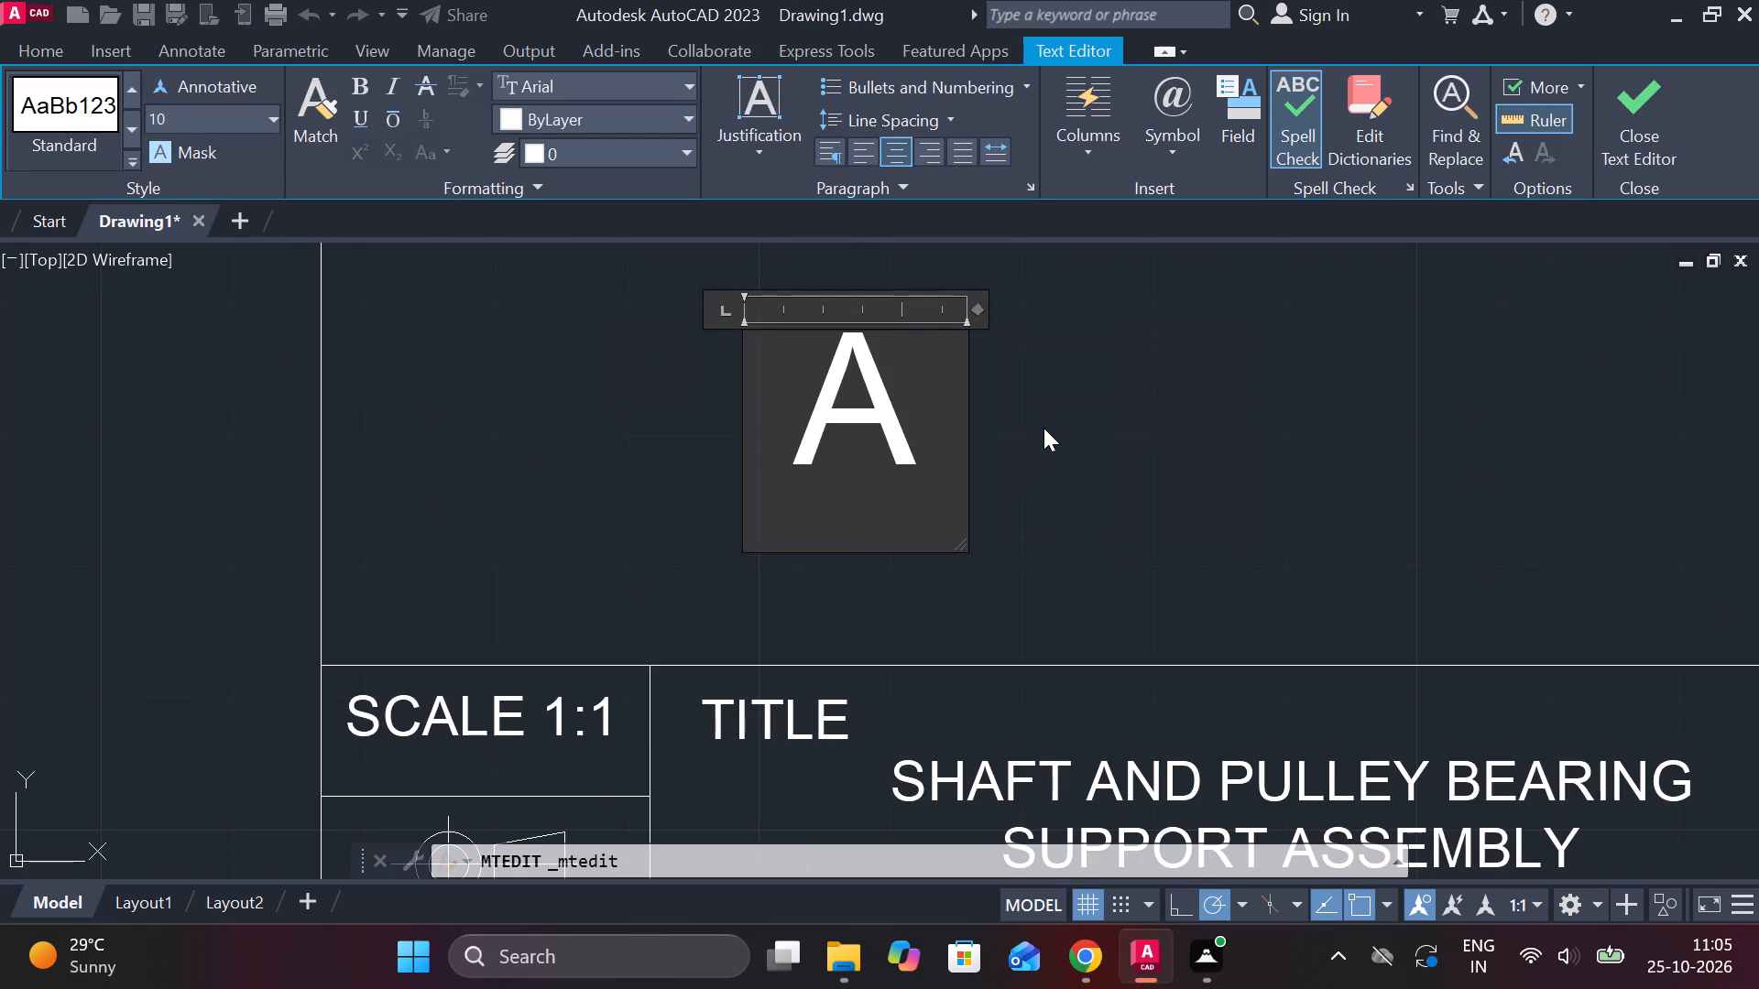
text(UTO CAD)
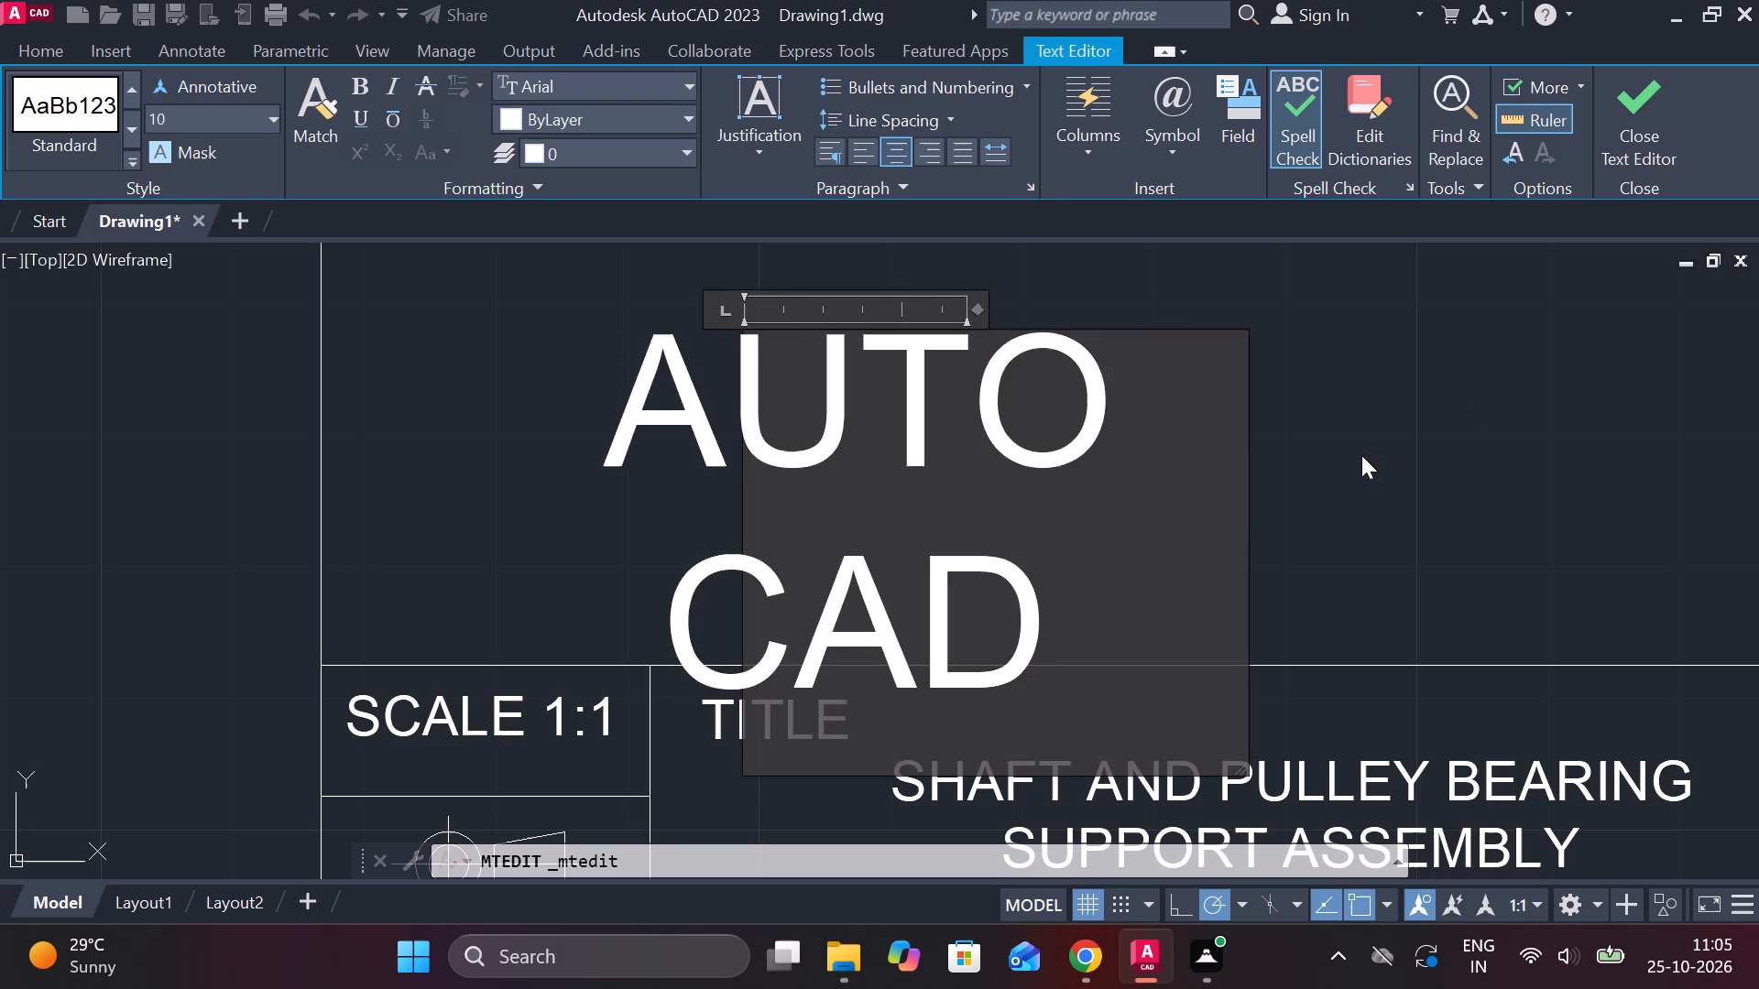
drag(1243, 502, 1455, 480)
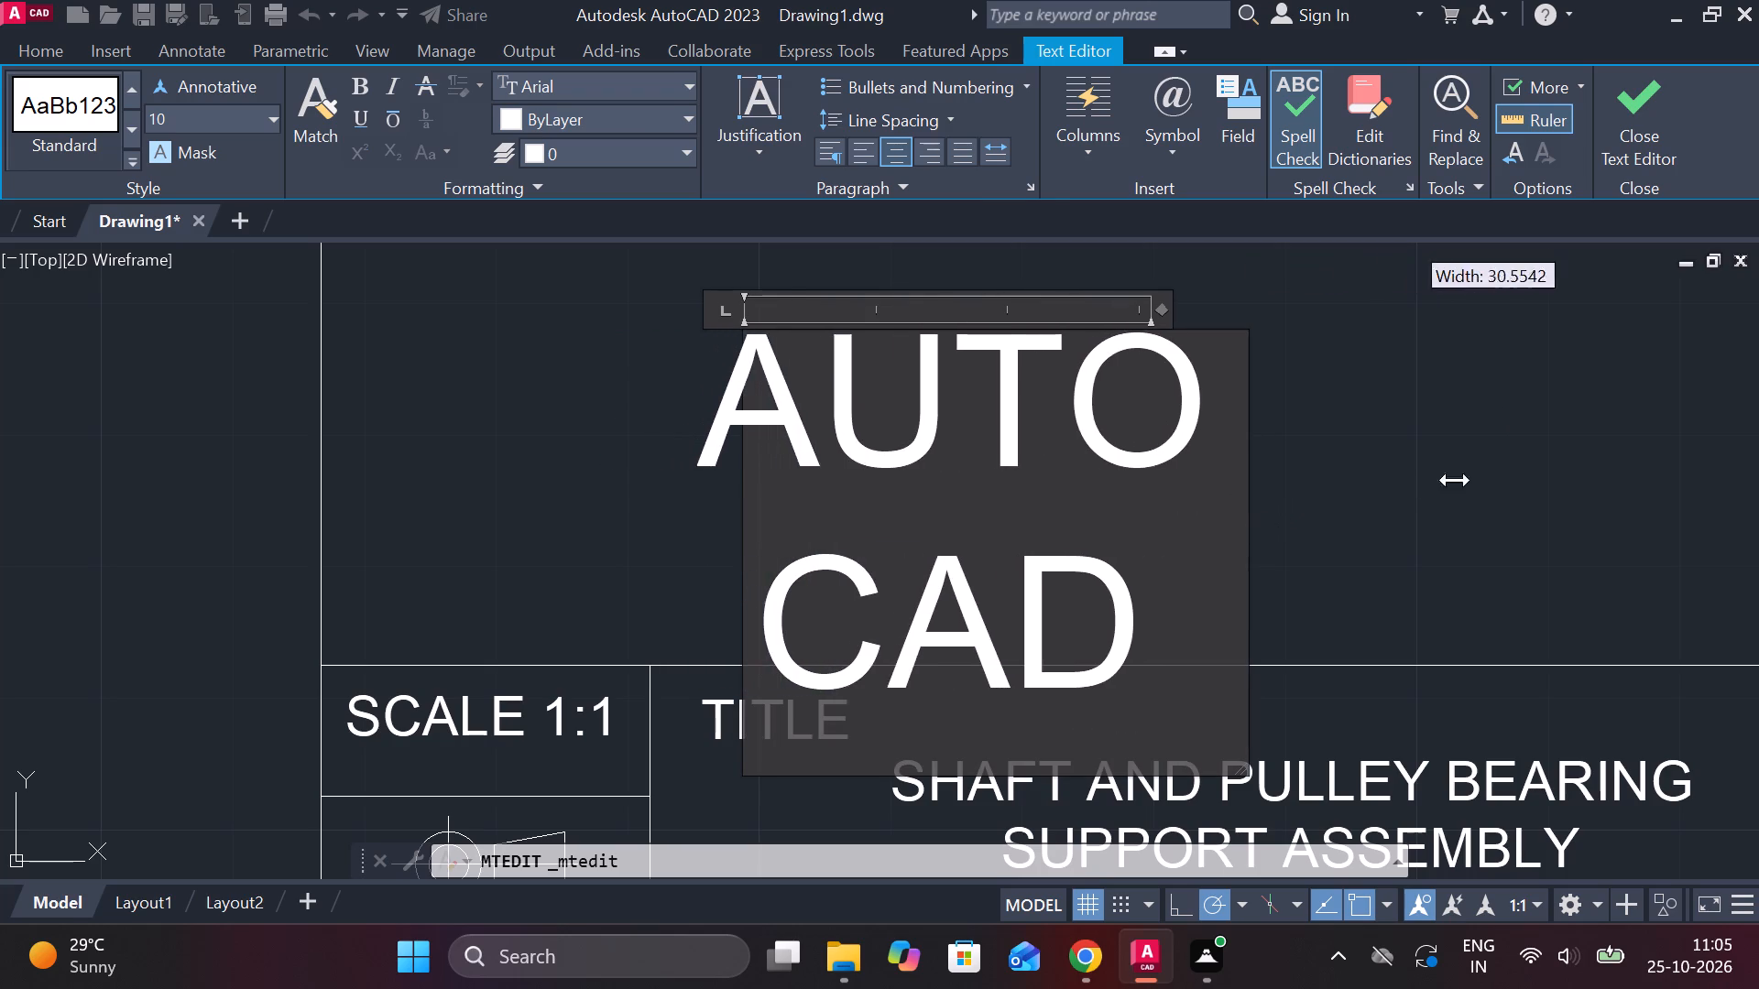
drag(1455, 480, 1558, 495)
scroll(1558, 495, down, 1)
middle_drag(1459, 518, 1268, 535)
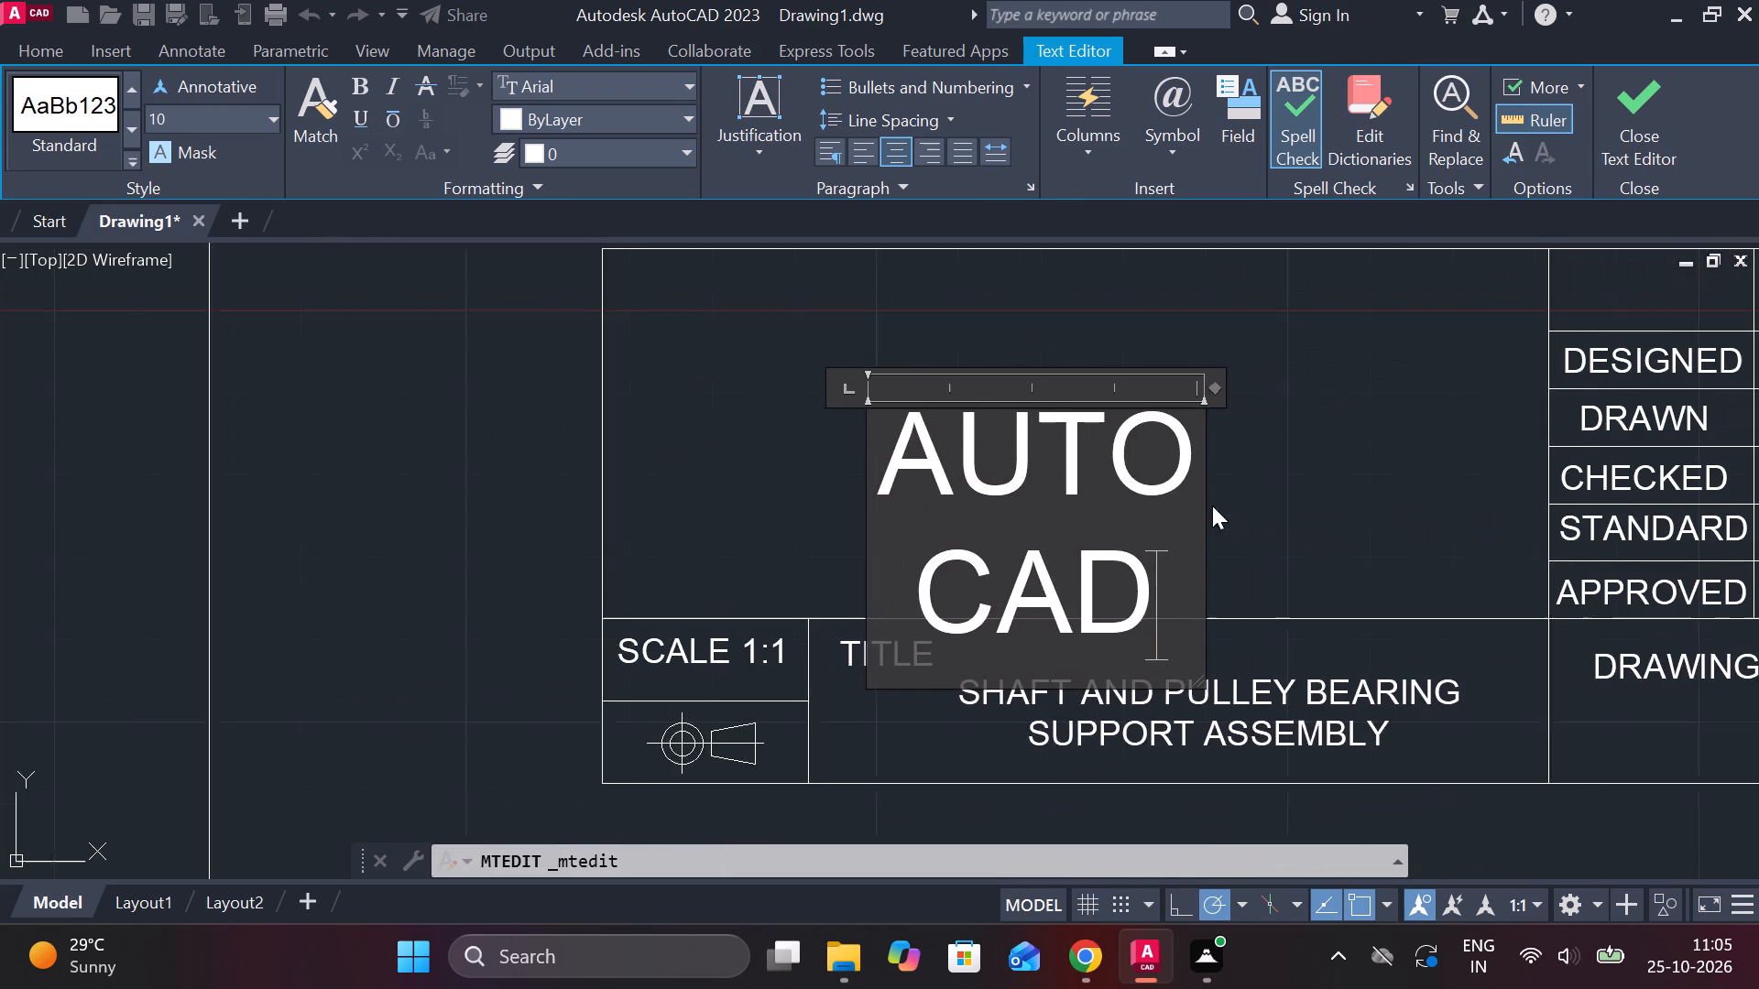
drag(1196, 507, 1467, 475)
click(1662, 97)
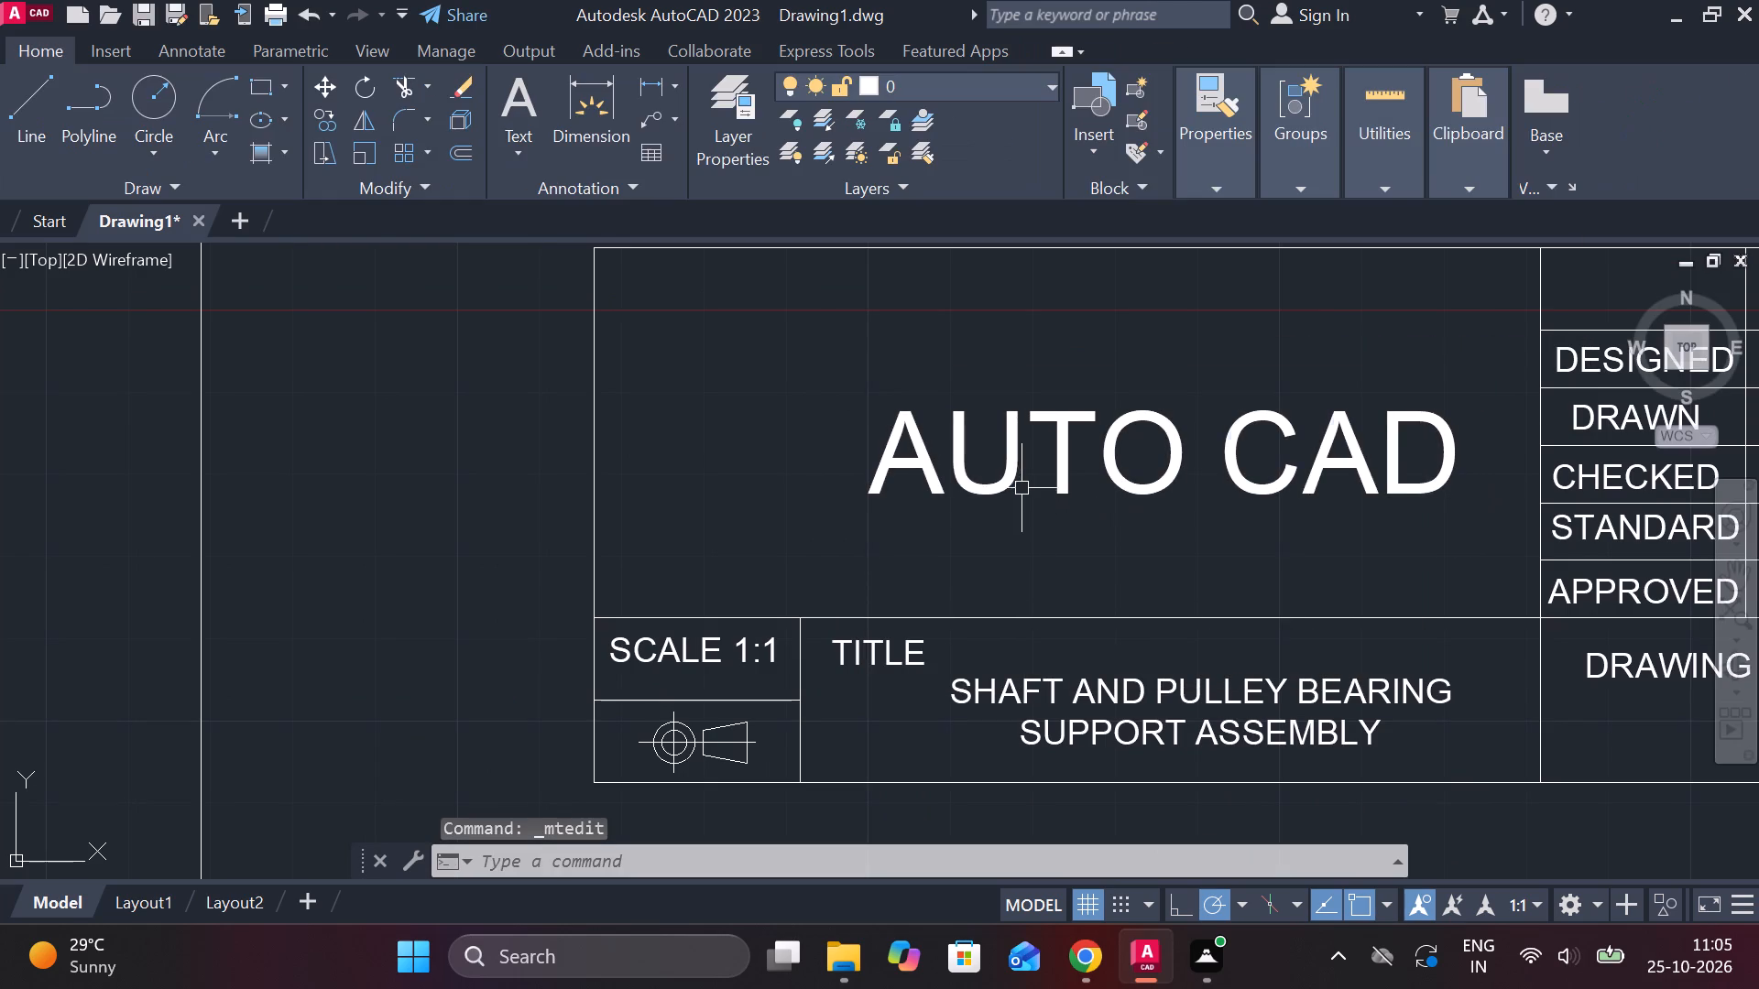
Move the AUTO CAD text about 10 units left and slightly upward to centre it in its large cell.
click(1020, 488)
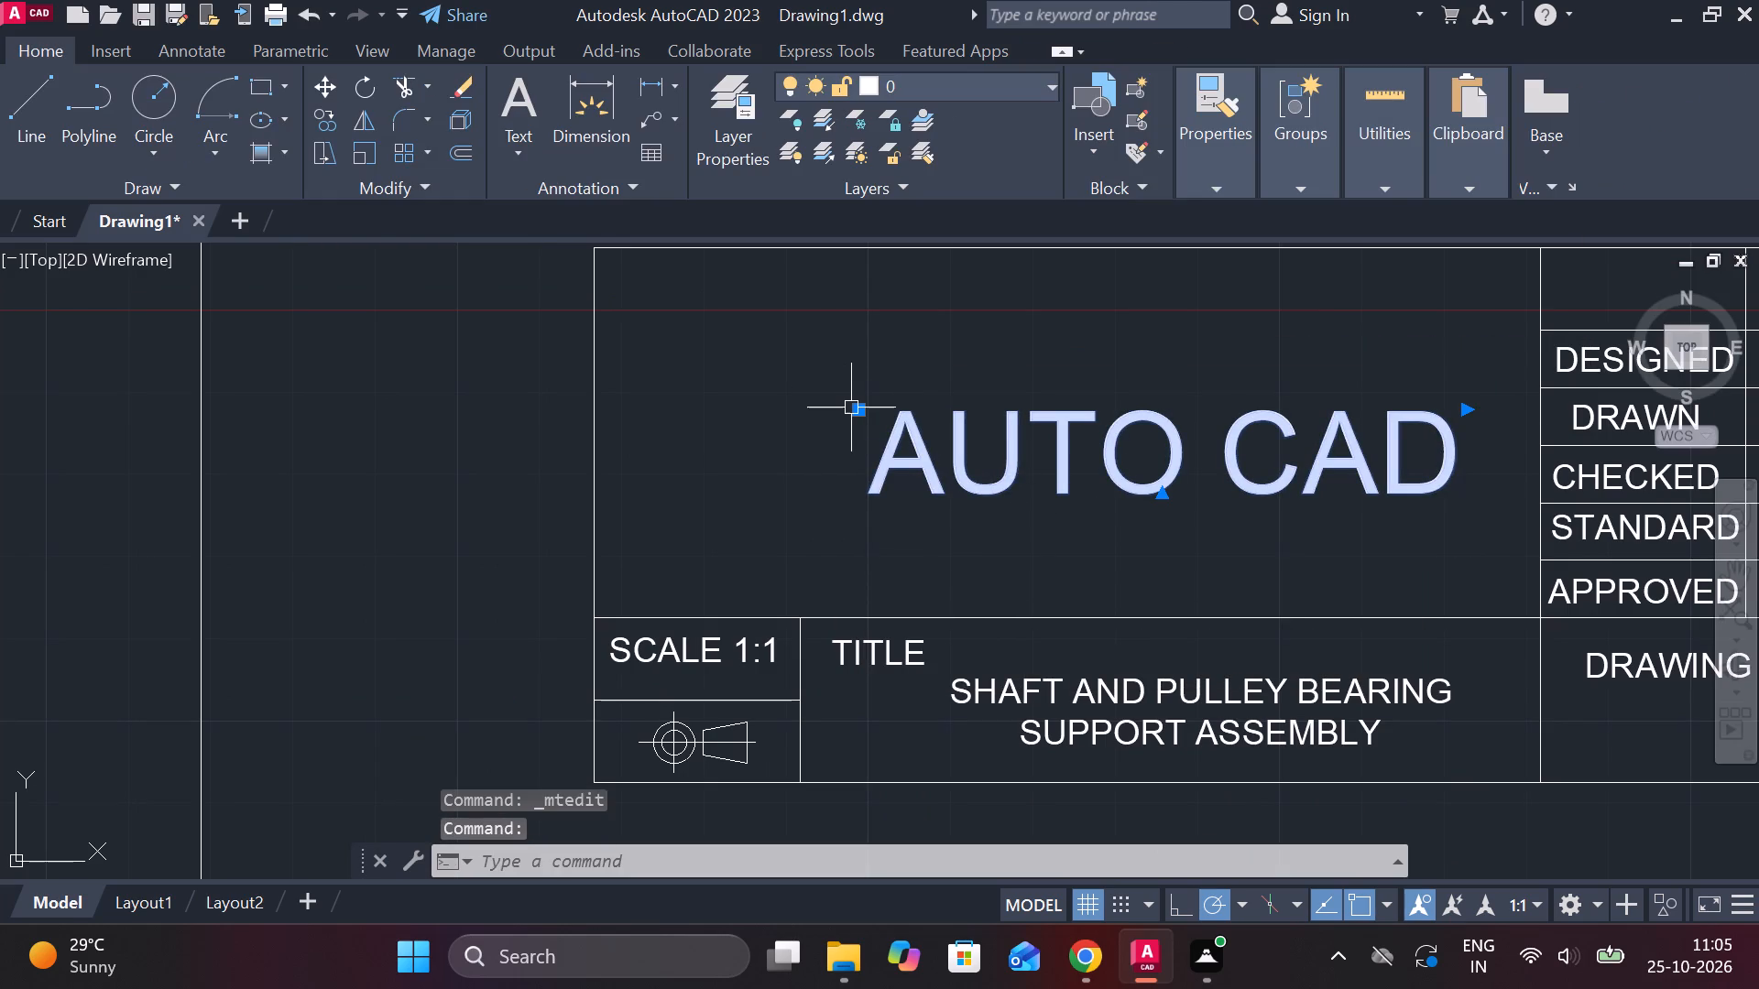
click(856, 410)
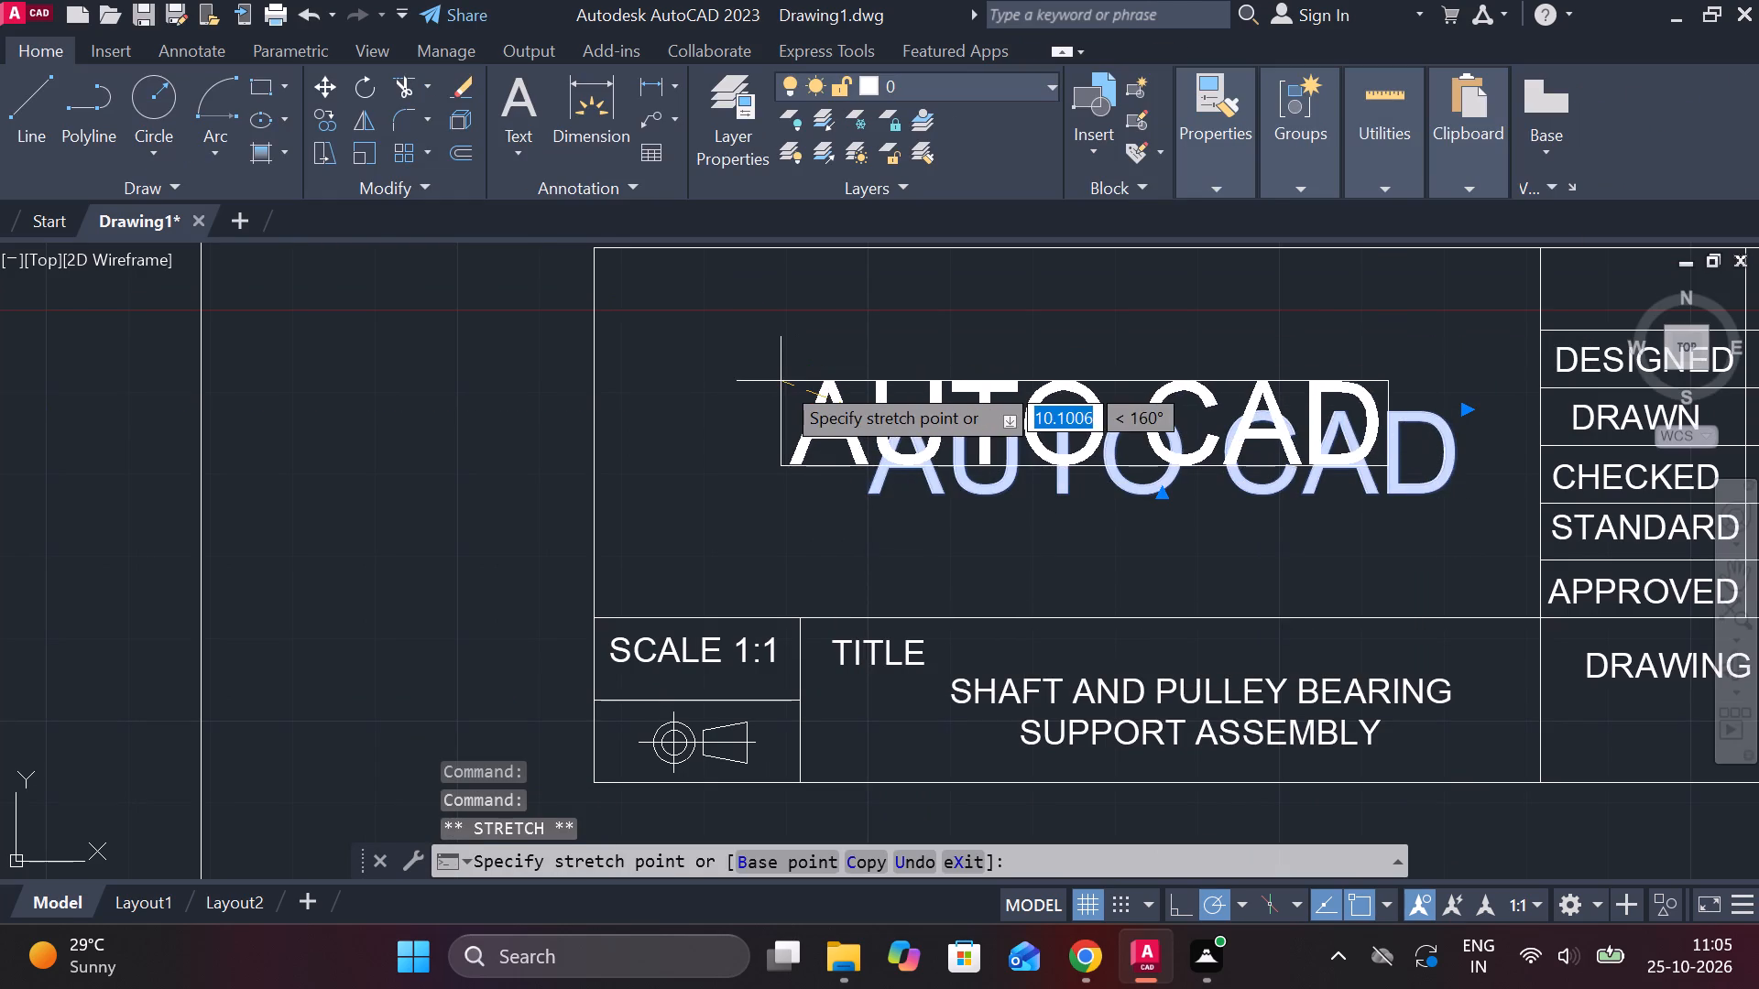
click(781, 381)
key(Escape)
Move the whole title block by its lower-right corner onto the lower-right corner of the sheet border.
scroll(1176, 543, down, 2)
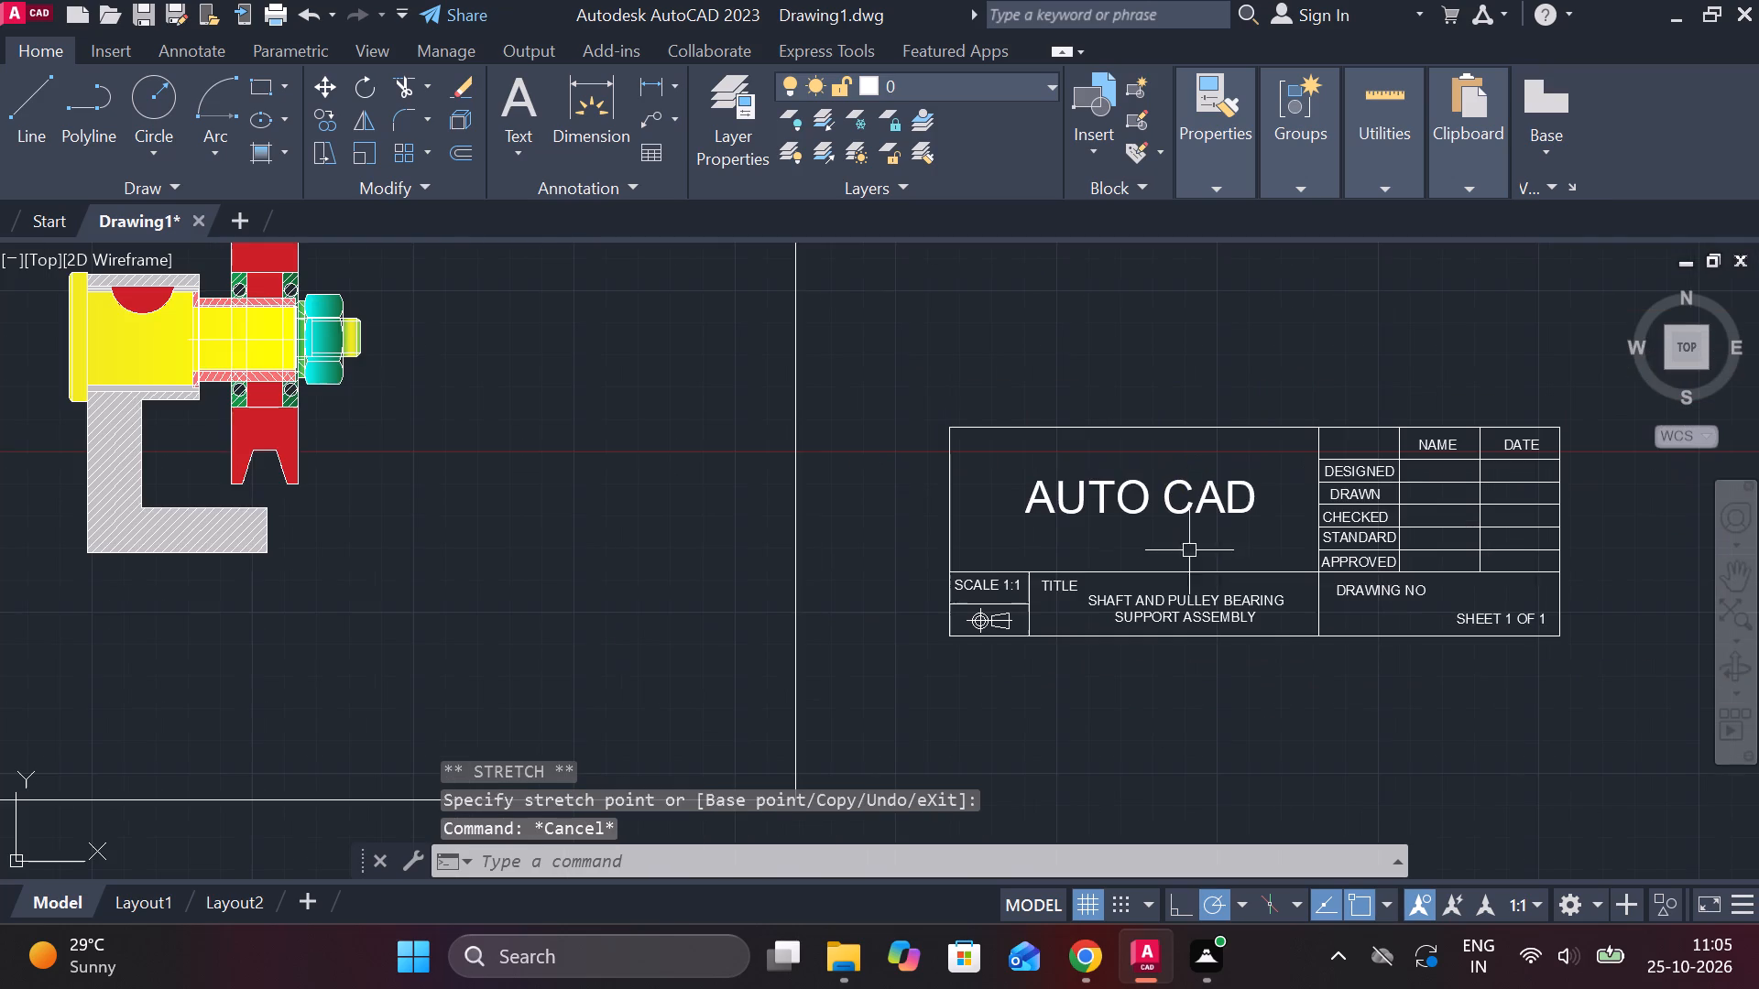
scroll(1390, 692, up, 1)
middle_drag(1386, 692, 896, 654)
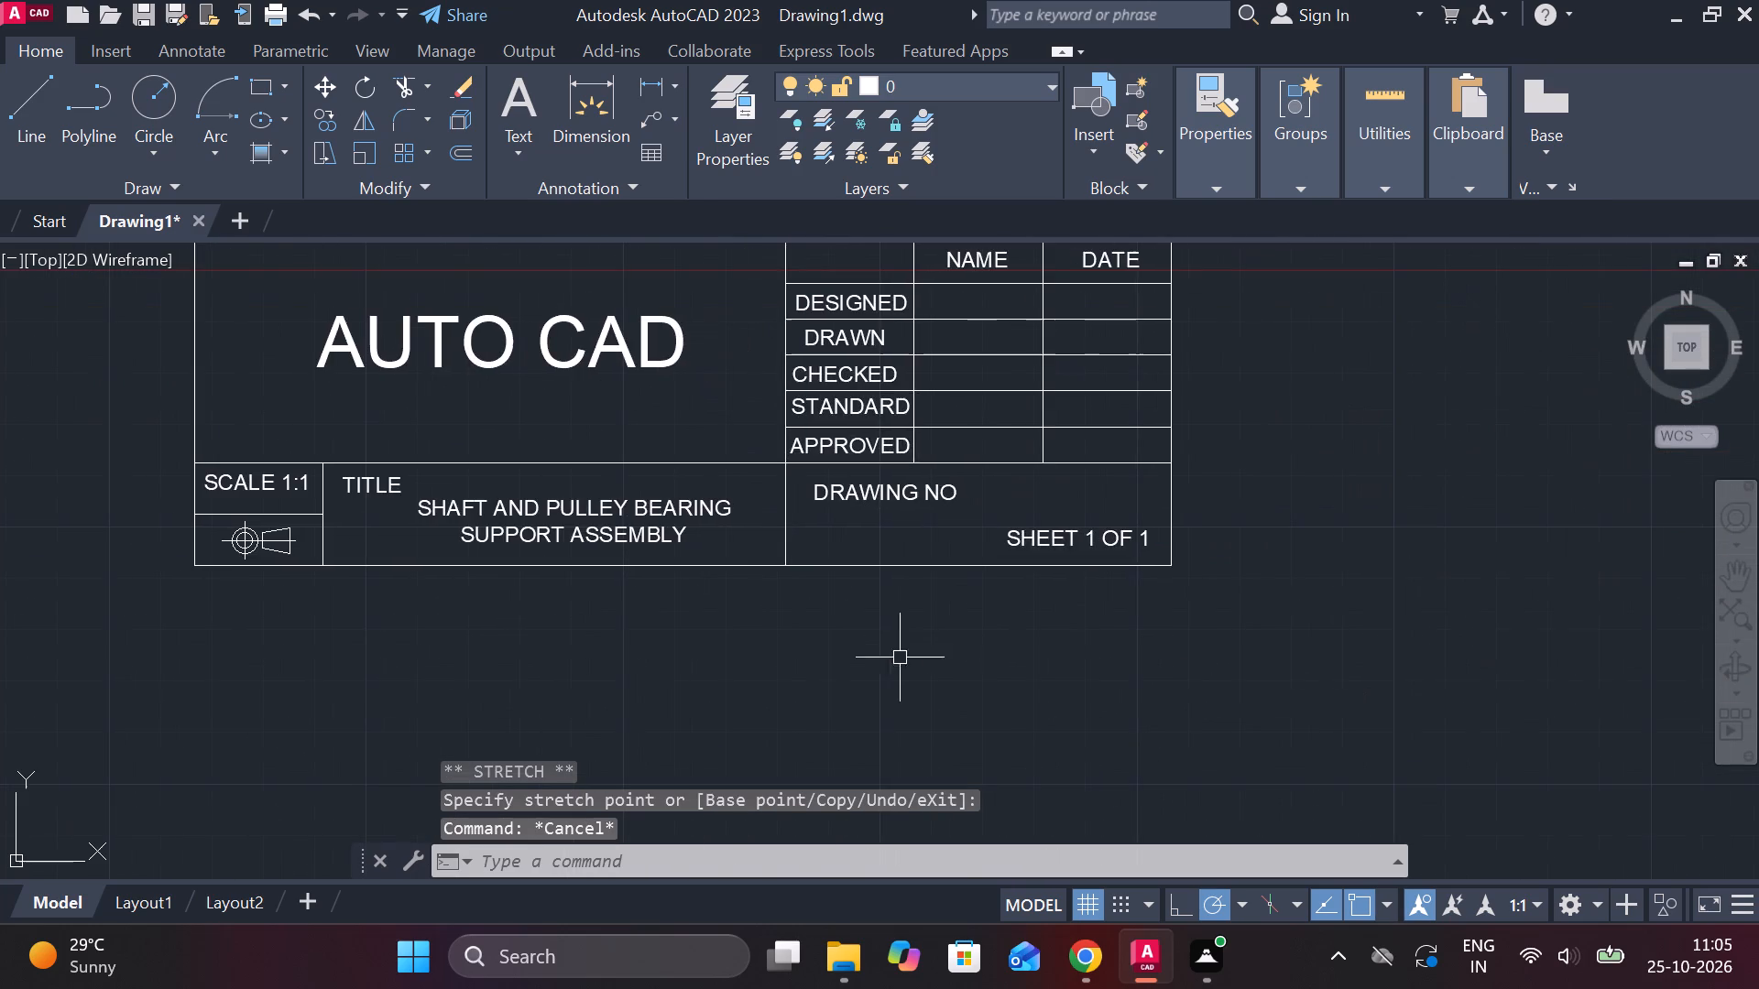
scroll(900, 668, down, 1)
middle_drag(910, 675, 989, 677)
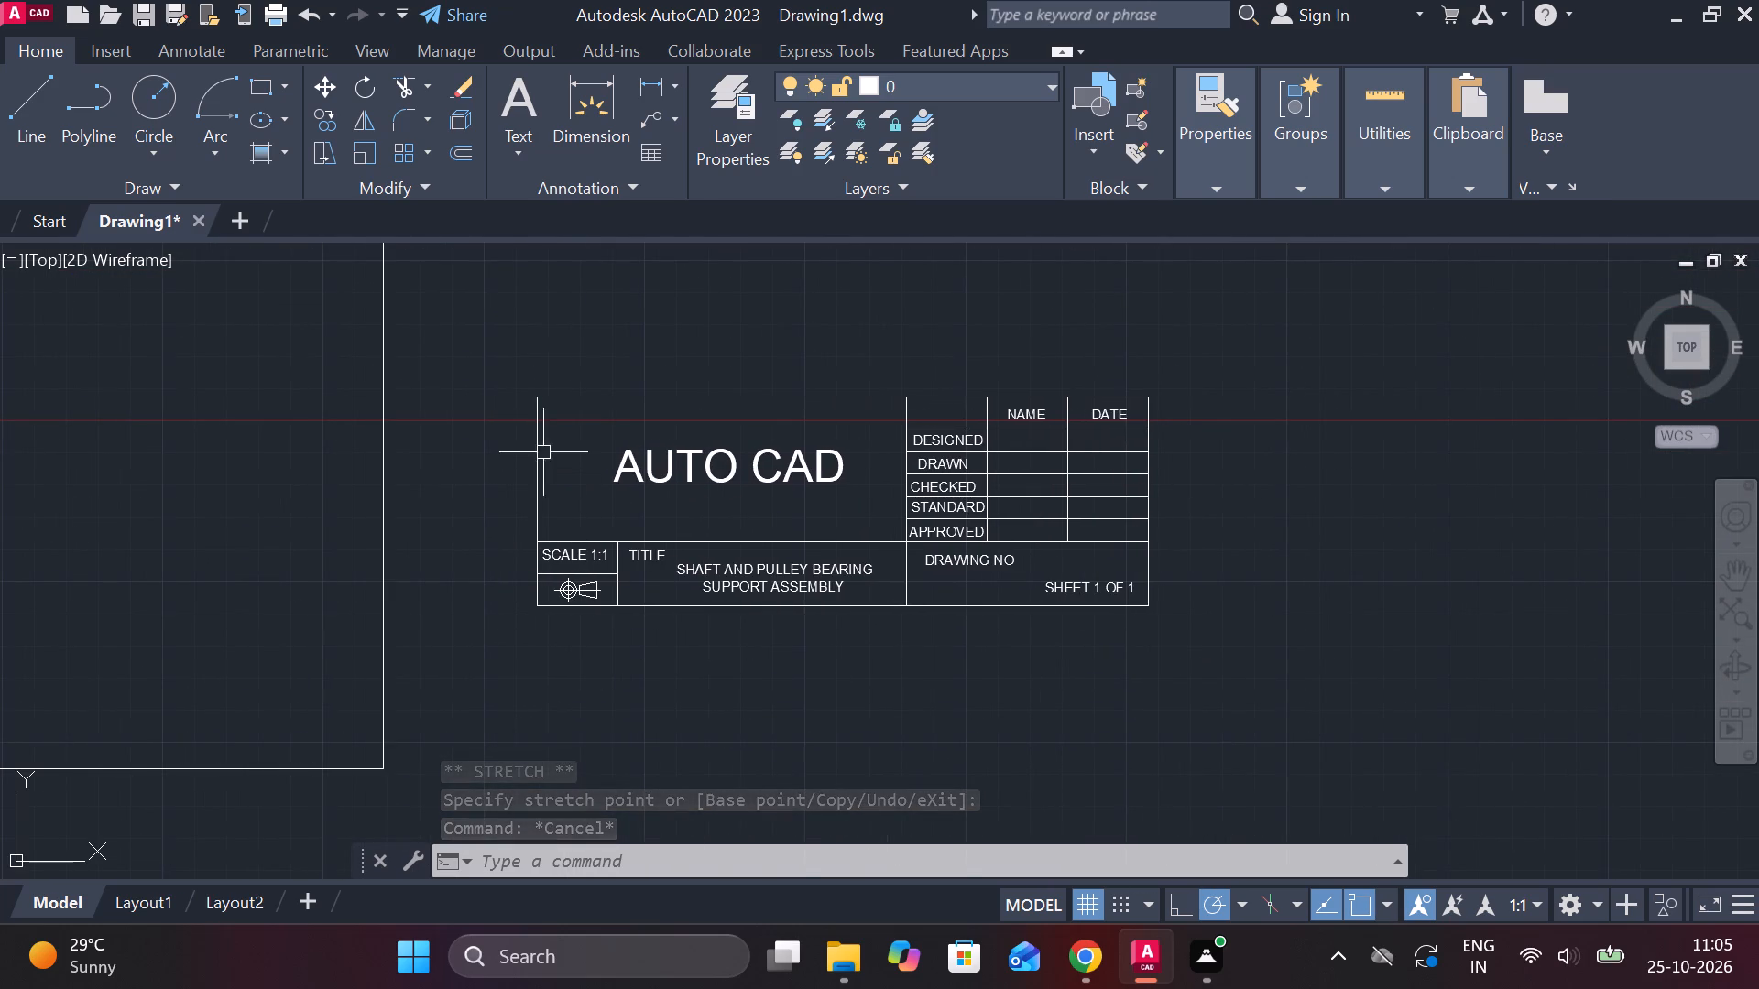
click(503, 345)
click(1282, 729)
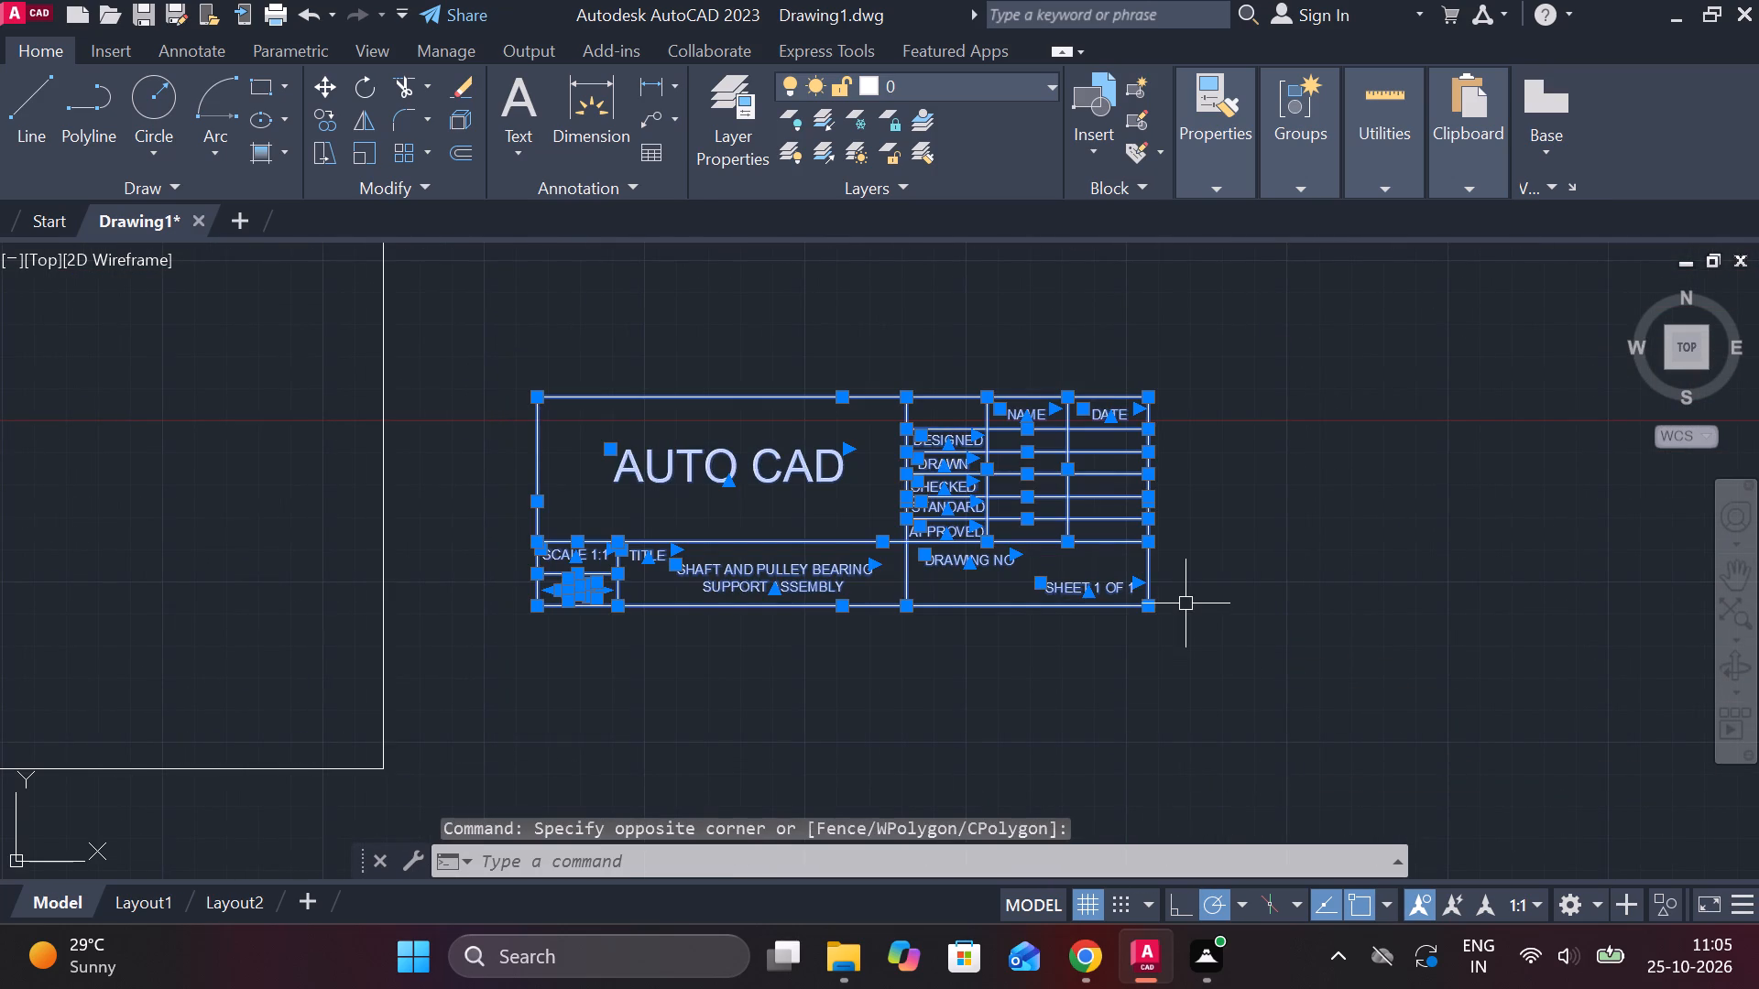
key(m)
key(Return)
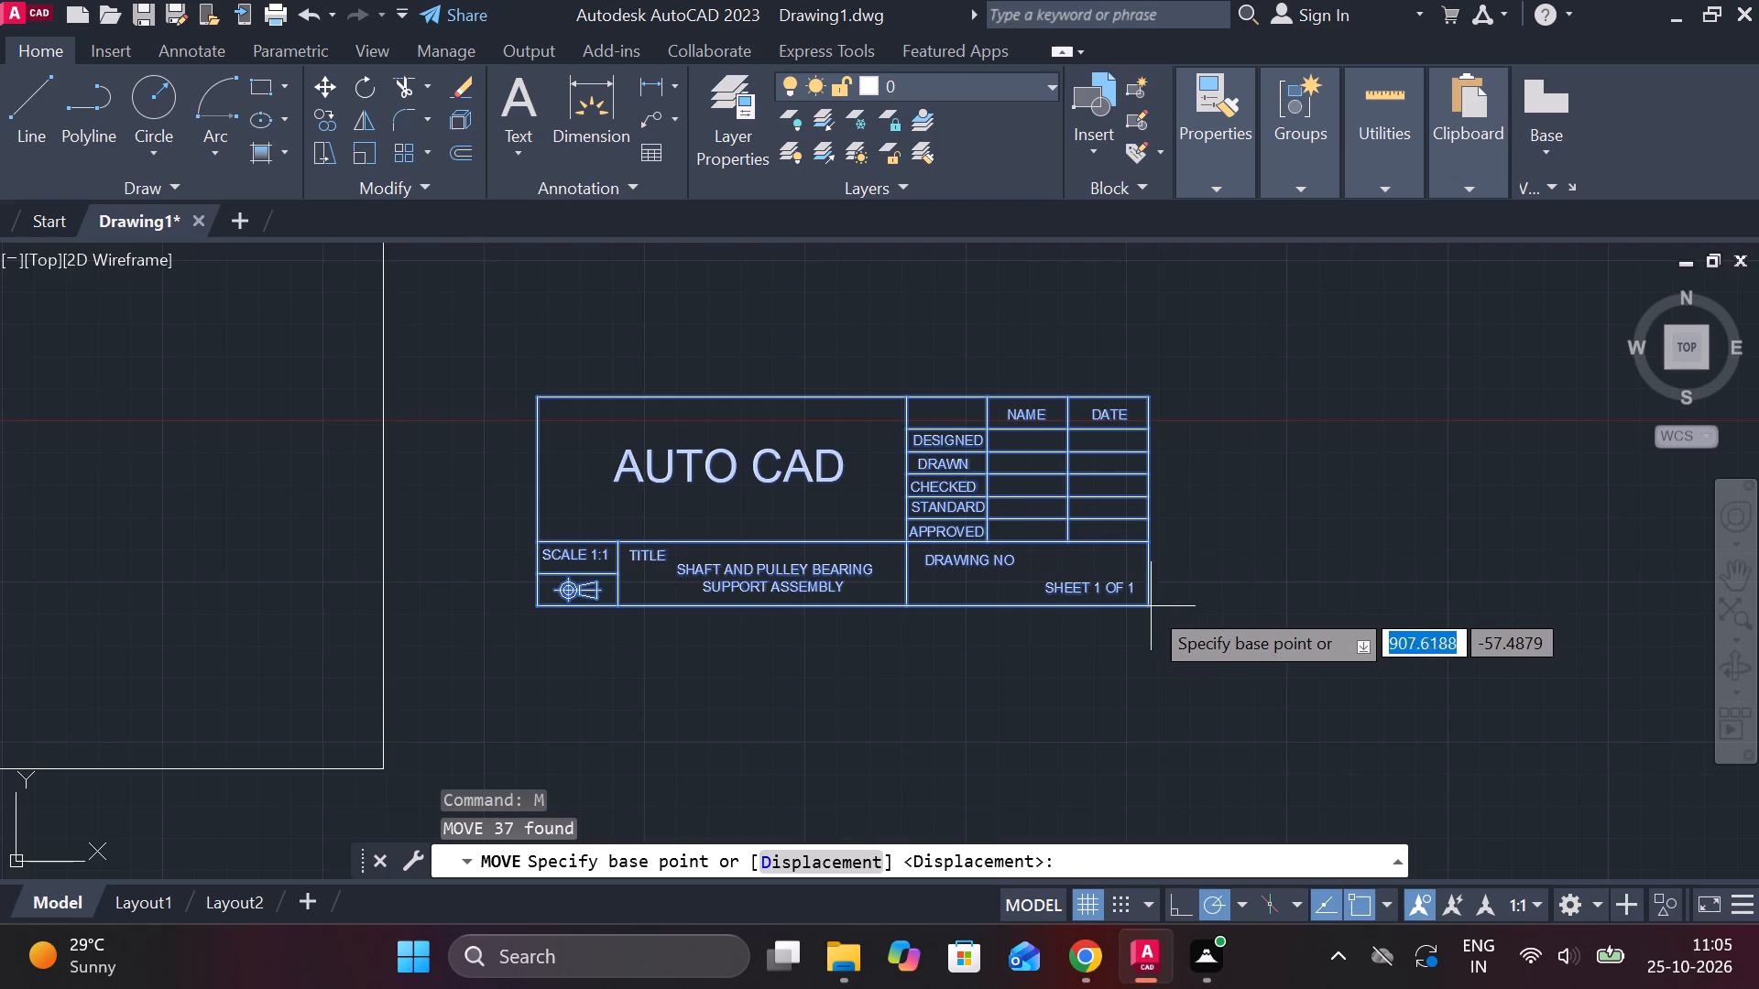
click(1149, 606)
scroll(1239, 620, down, 1)
middle_drag(739, 709, 1165, 601)
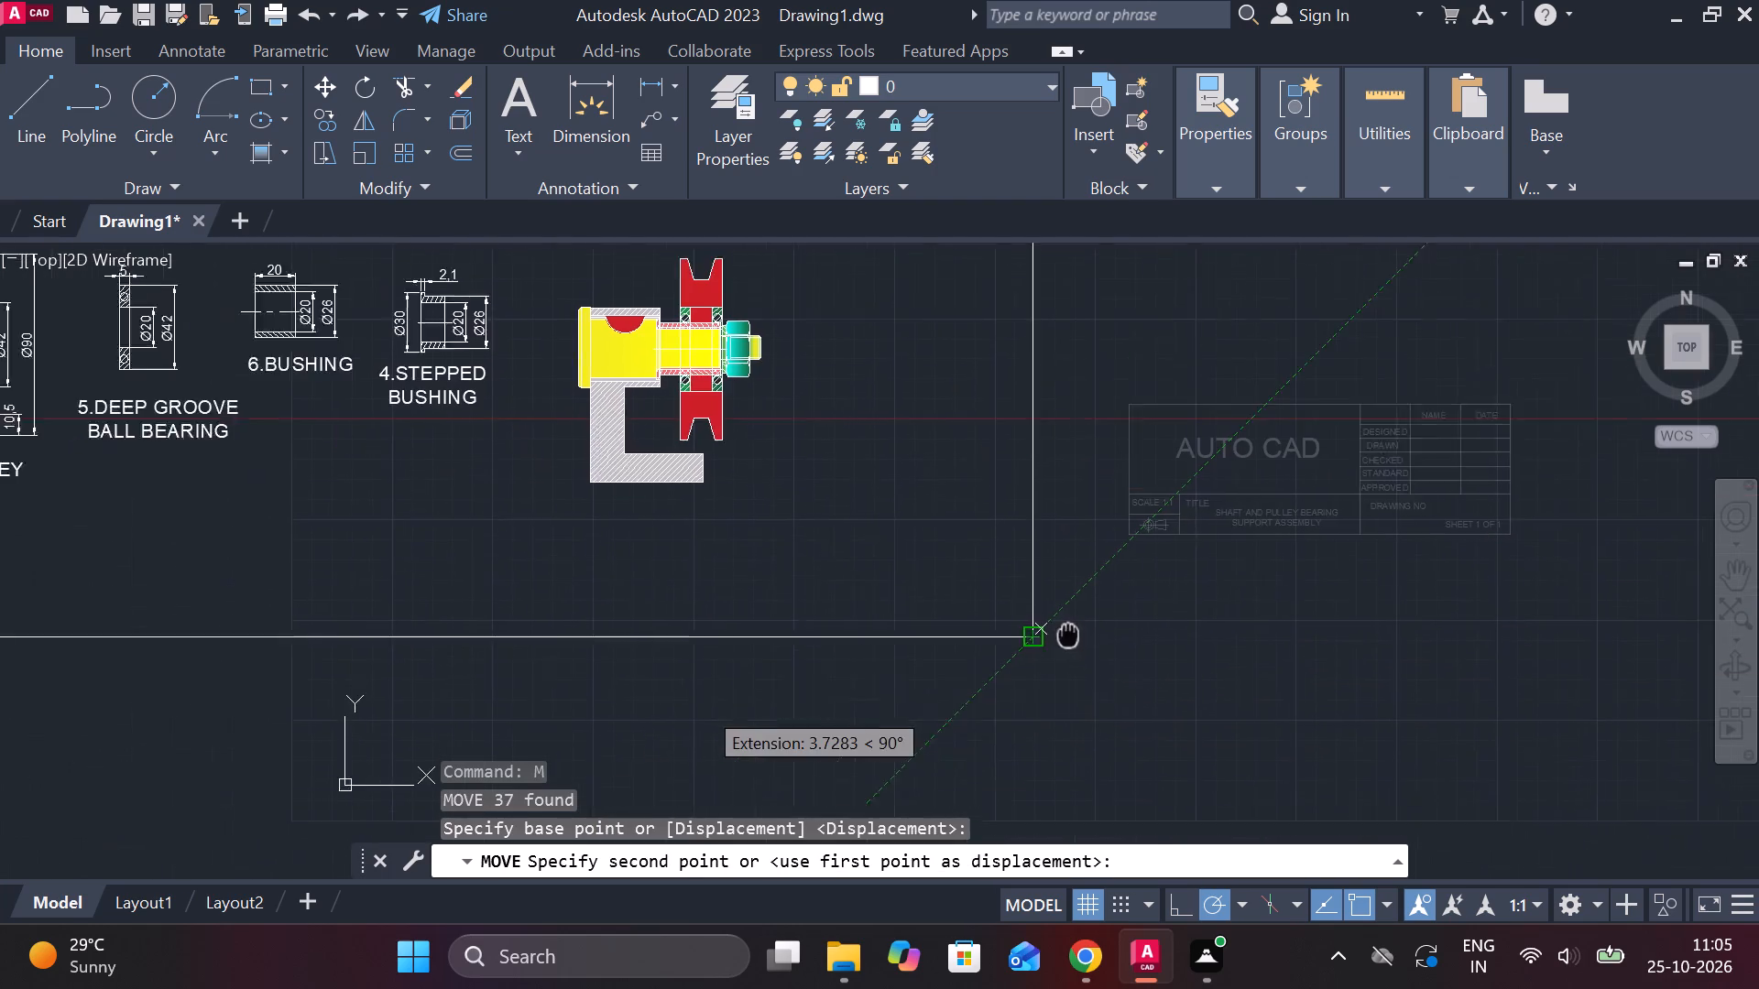
middle_drag(1165, 601, 1151, 606)
click(1120, 610)
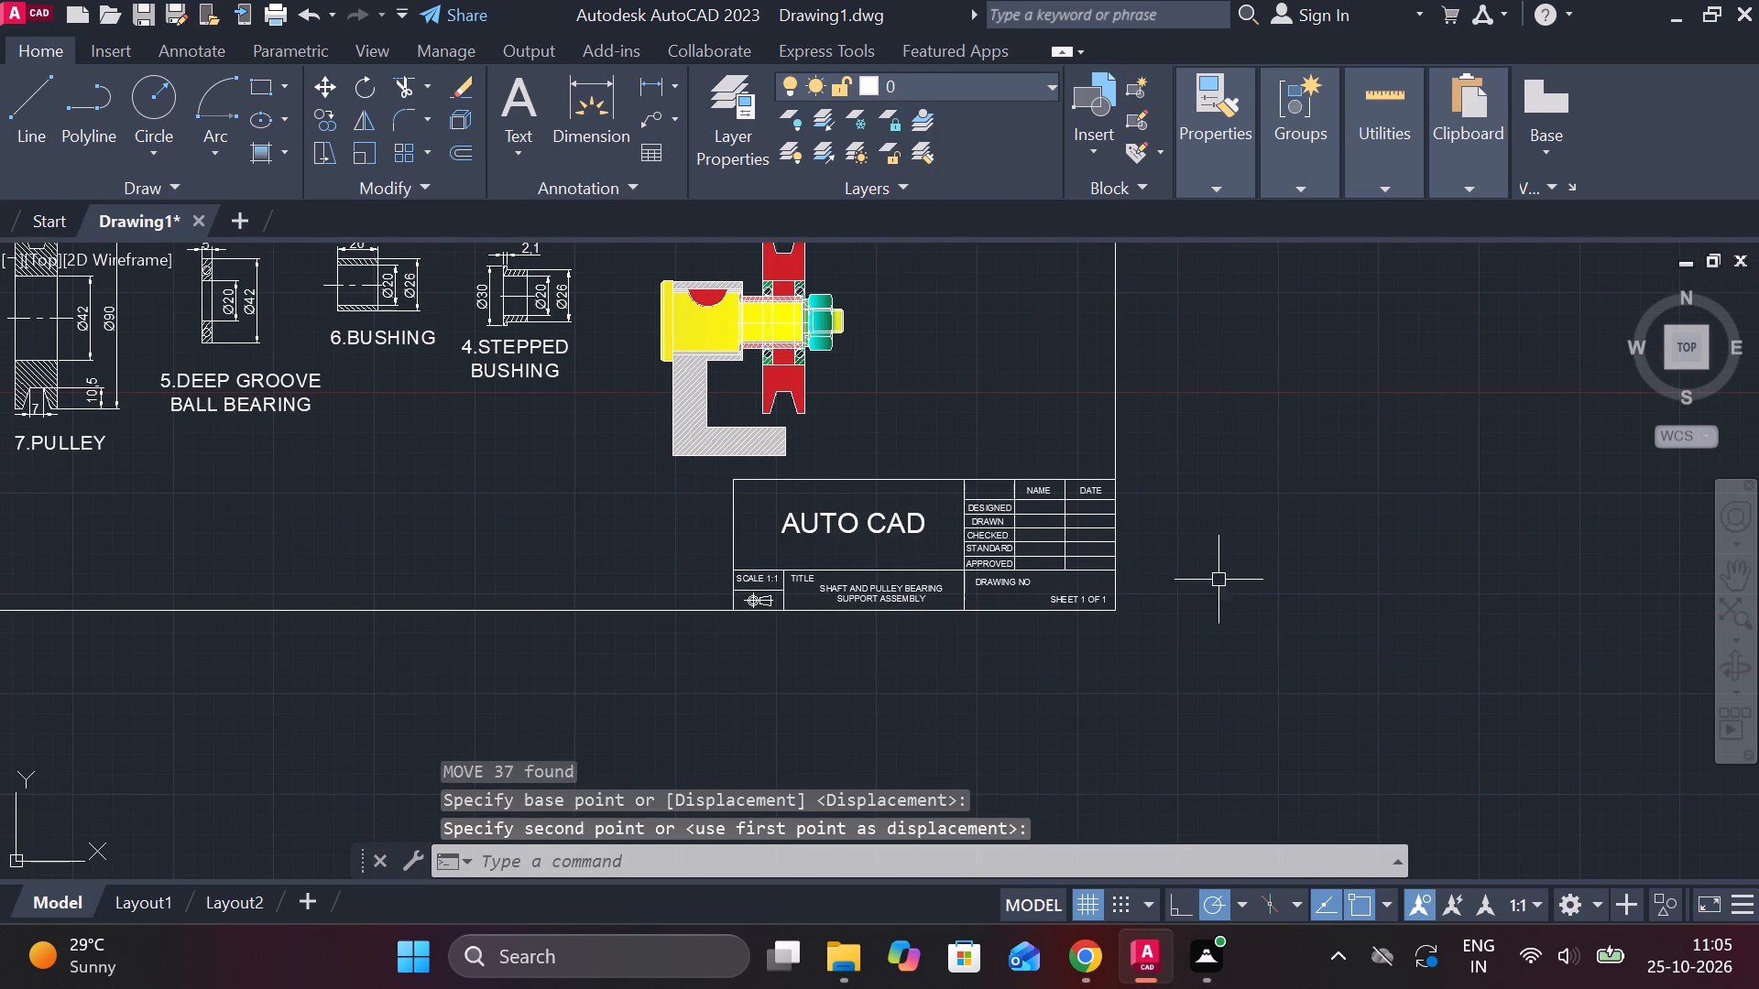
Erase the stray horizontal line outside the sheet border, to the right of the drawing views.
scroll(1239, 573, down, 2)
click(1347, 306)
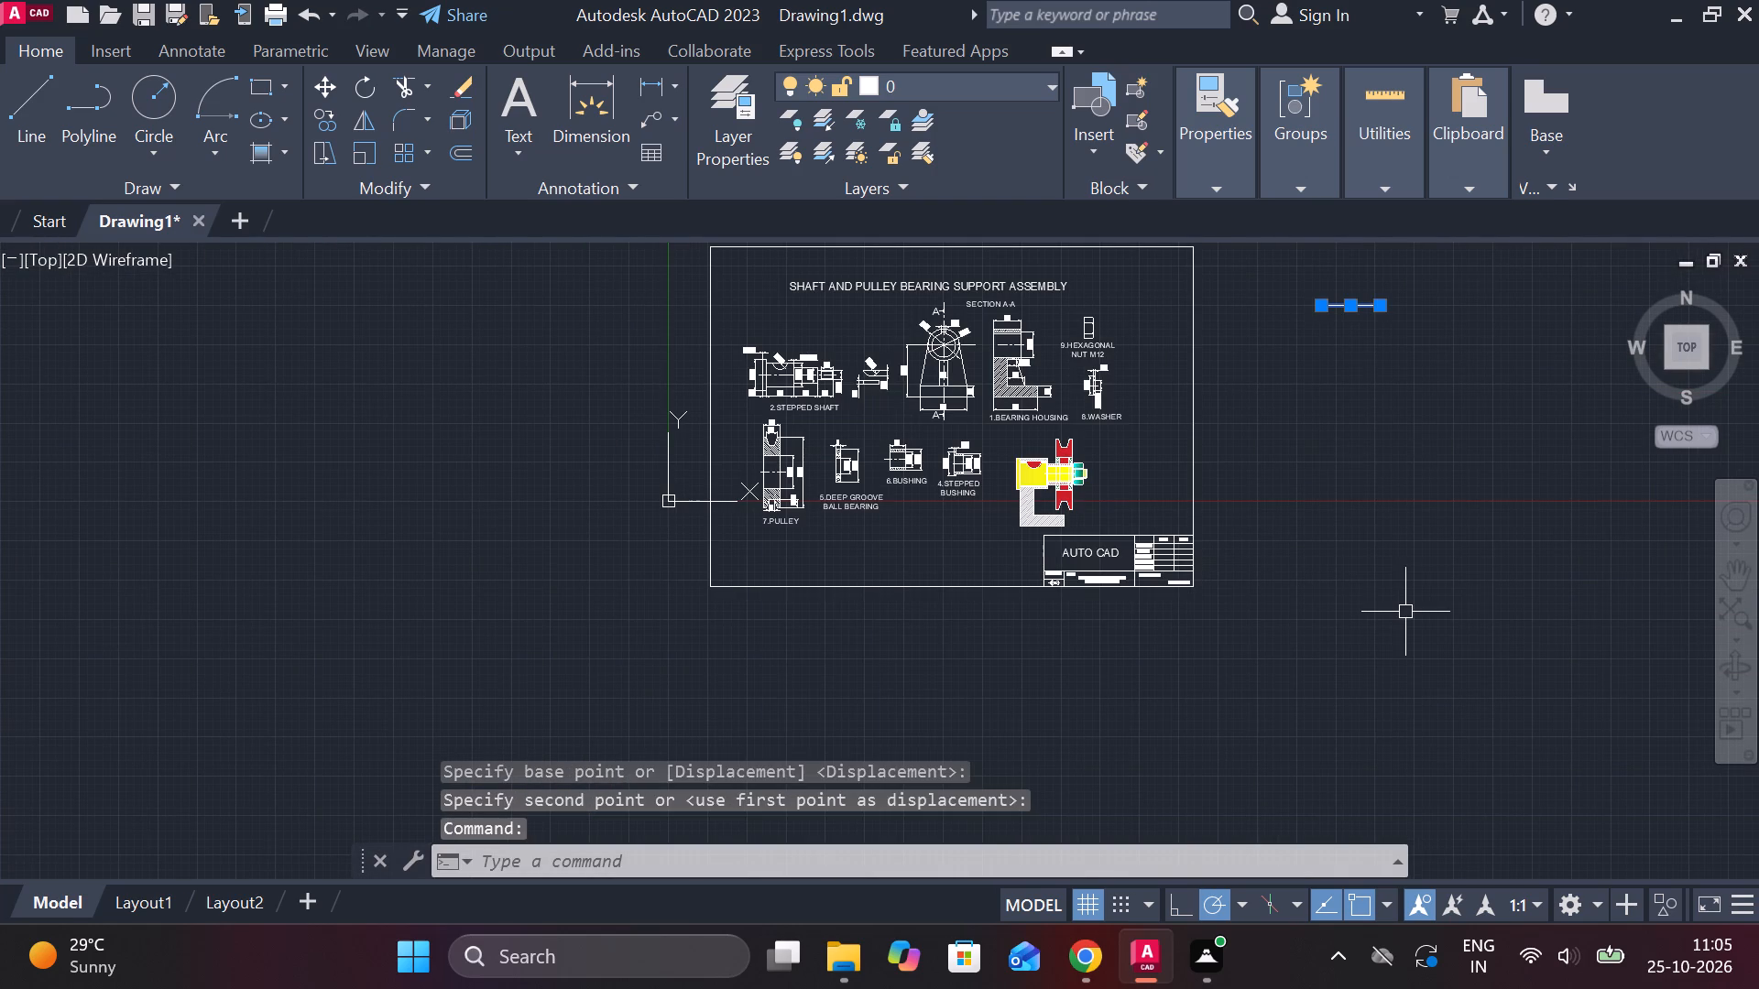
text(E)
key(space)
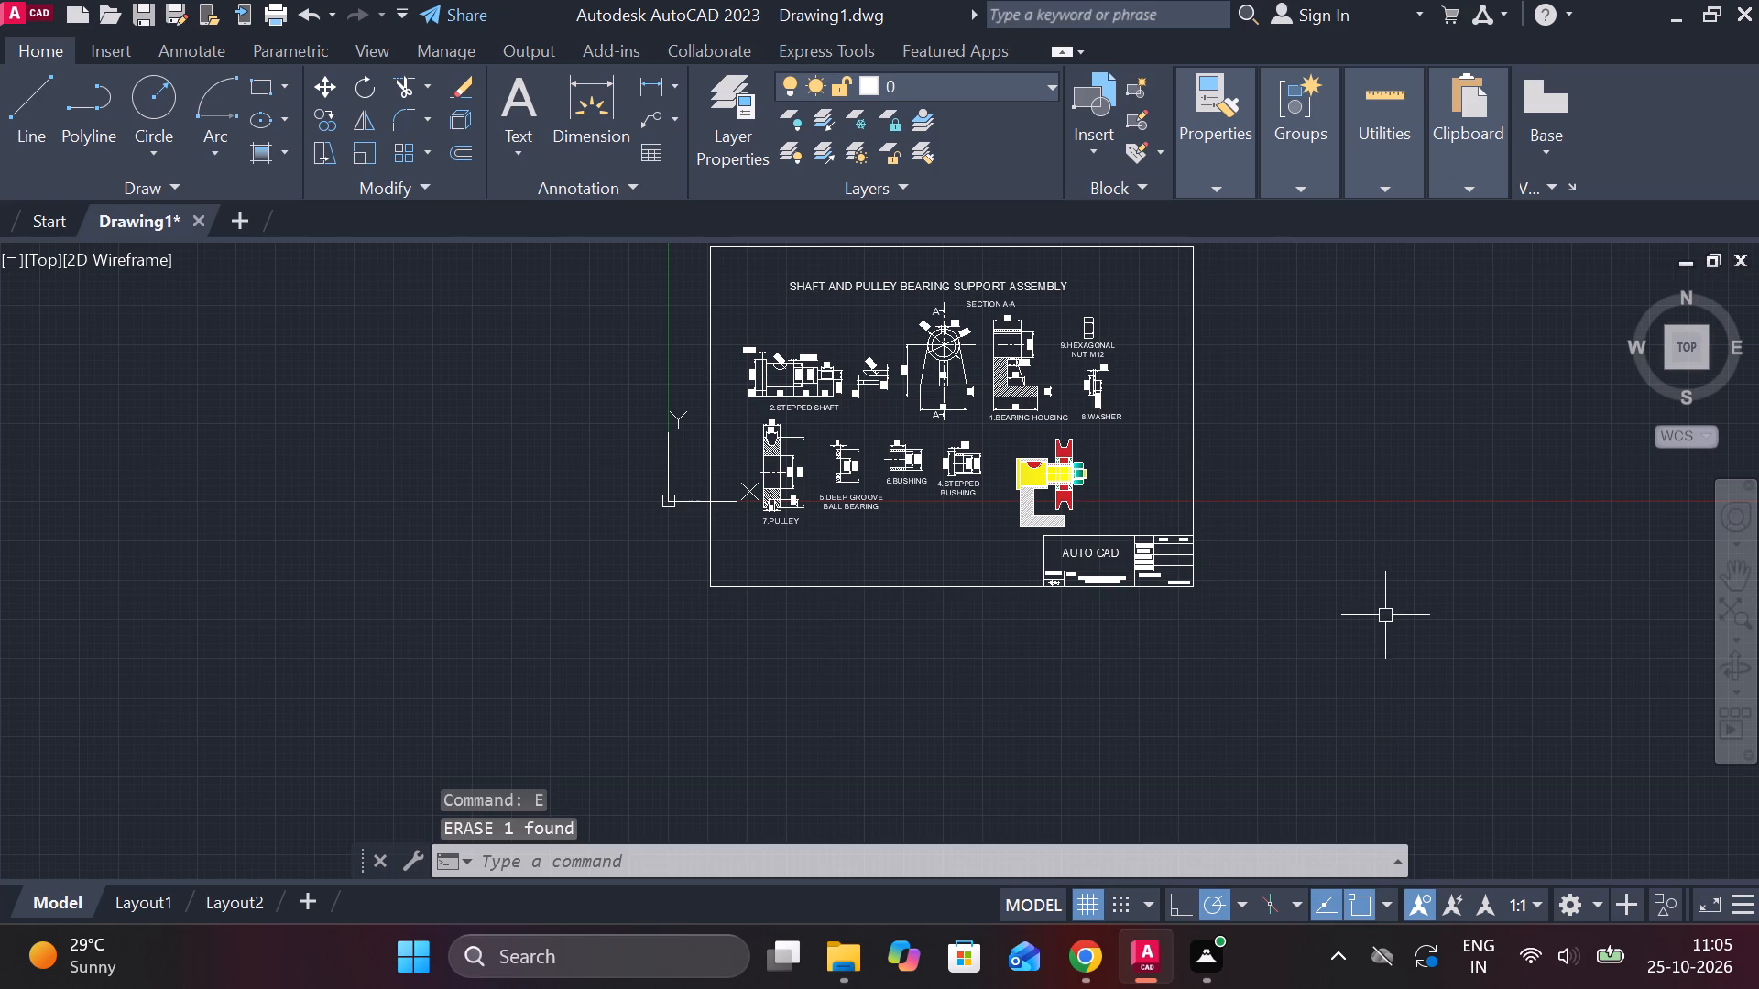
Save the drawing in the Documents folder as SHAFT AND PULLEY BEARING SUPPORT ASSEMBLY.
key(ctrl+s)
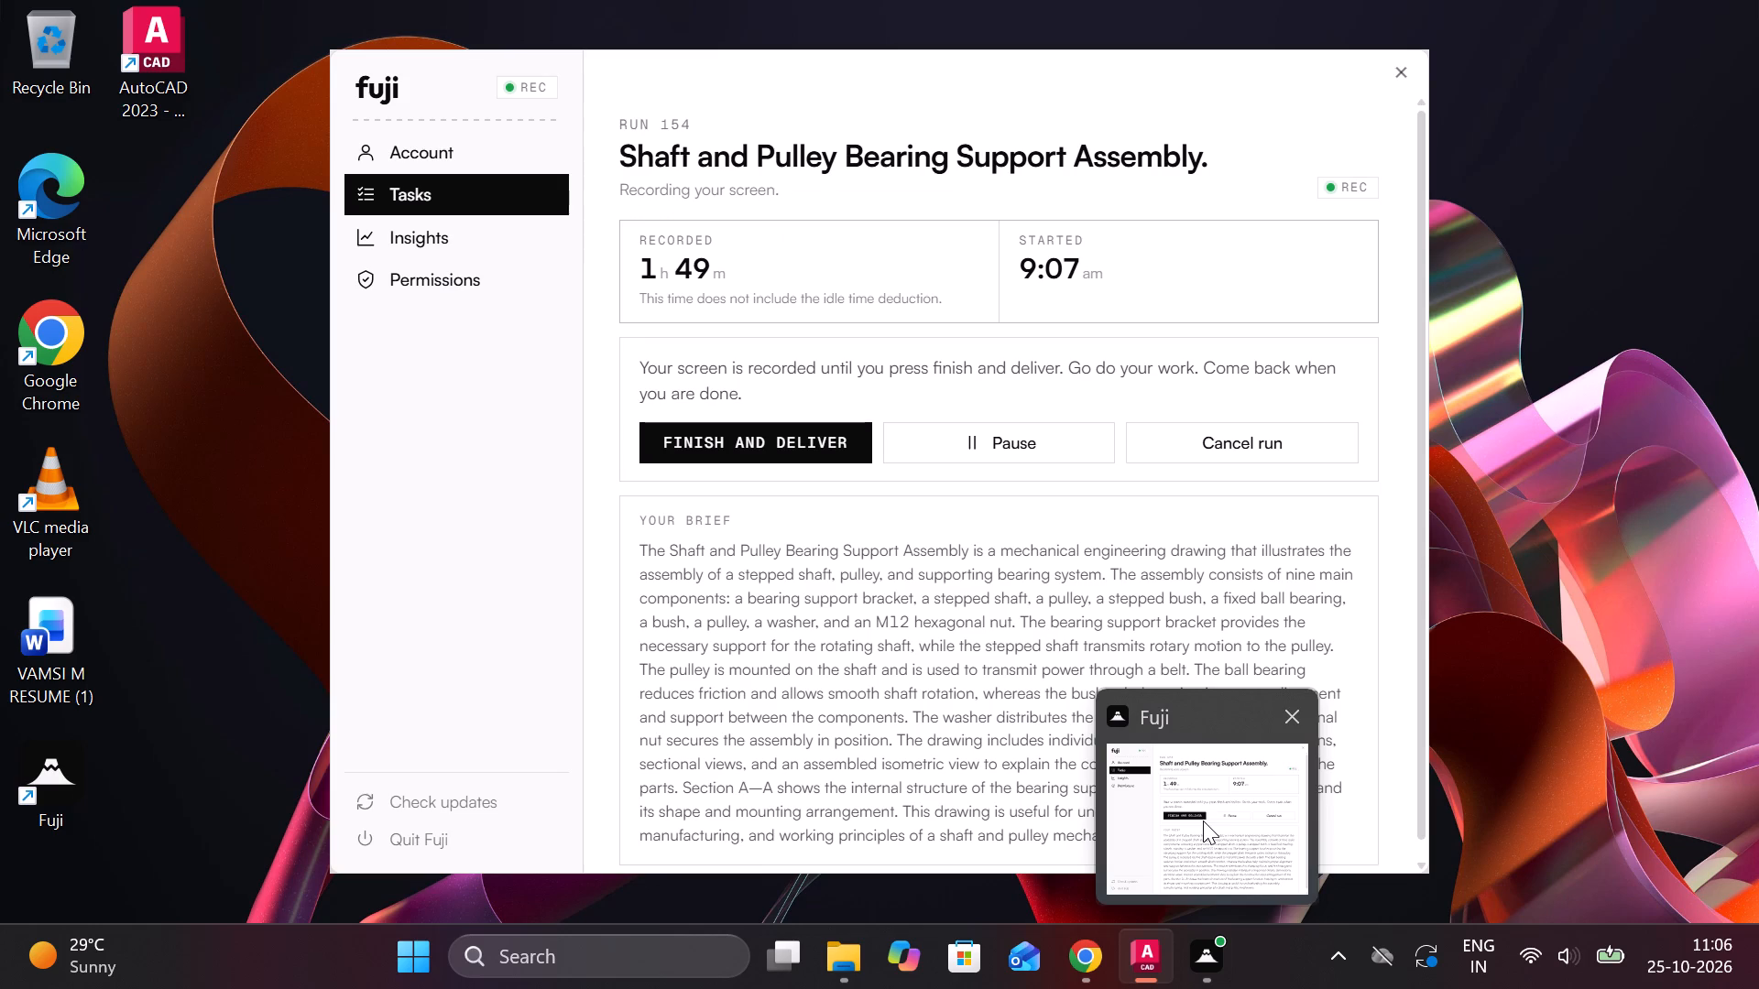
text(SHAFT AND)
key(space)
text(PI)
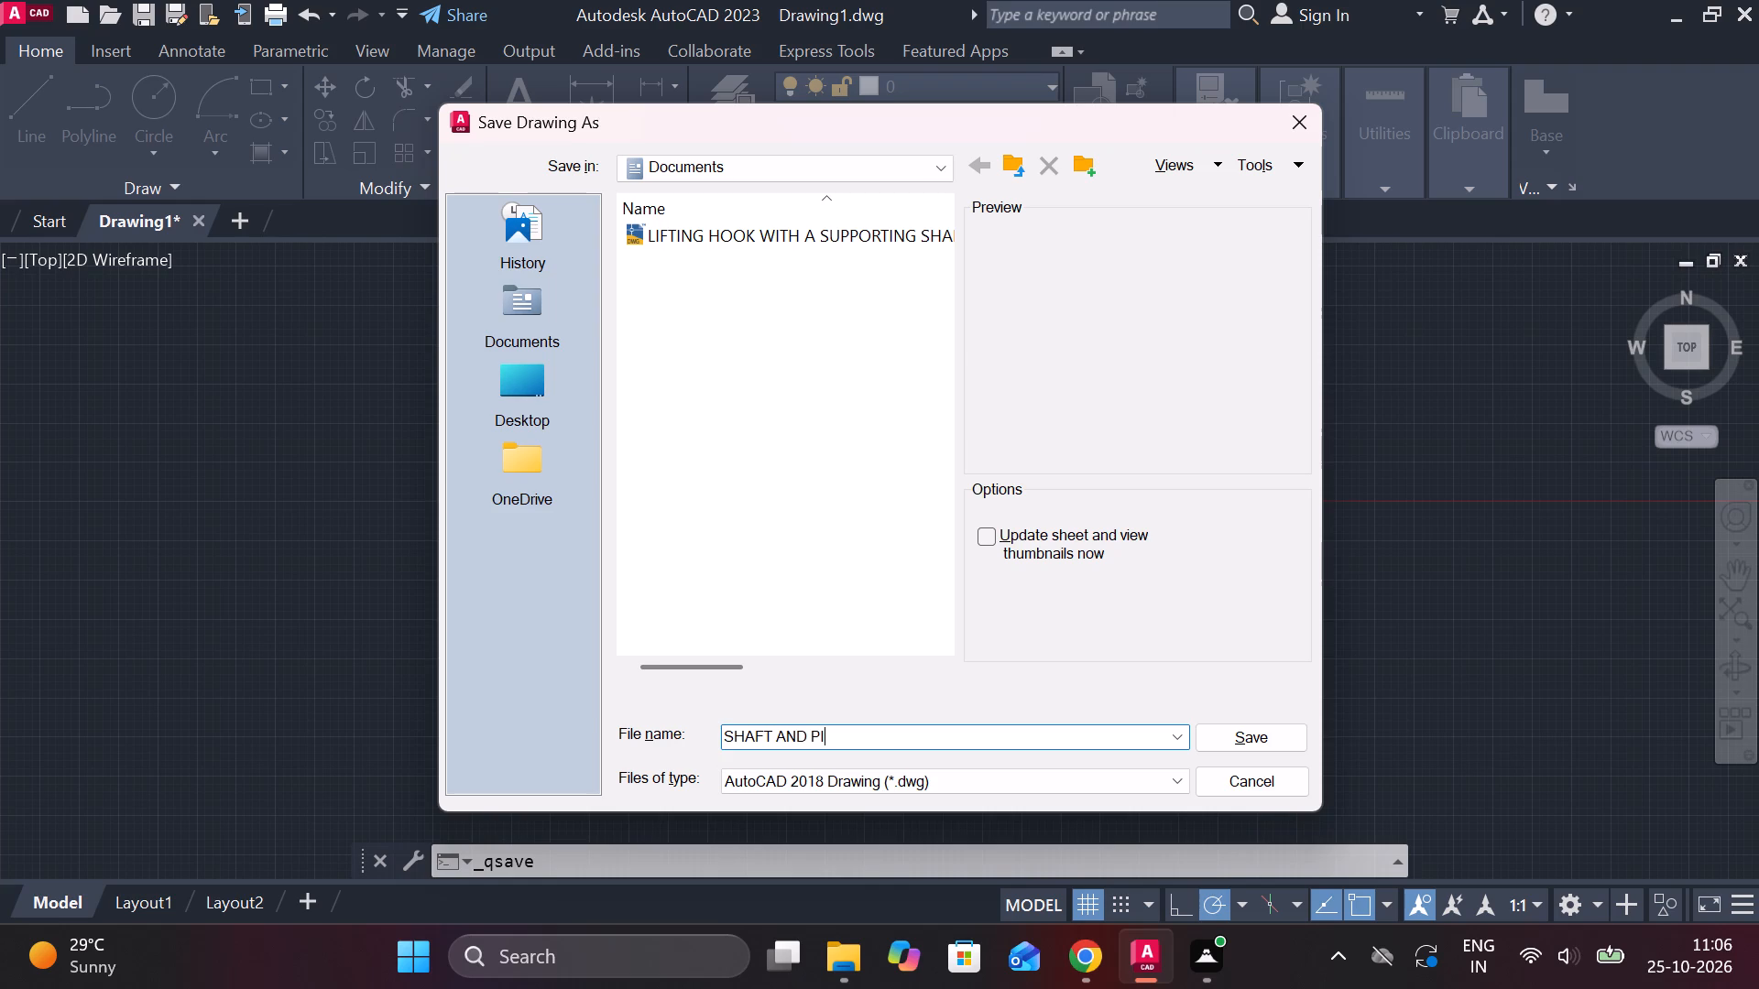
key(BackSpace)
text(ULLEY)
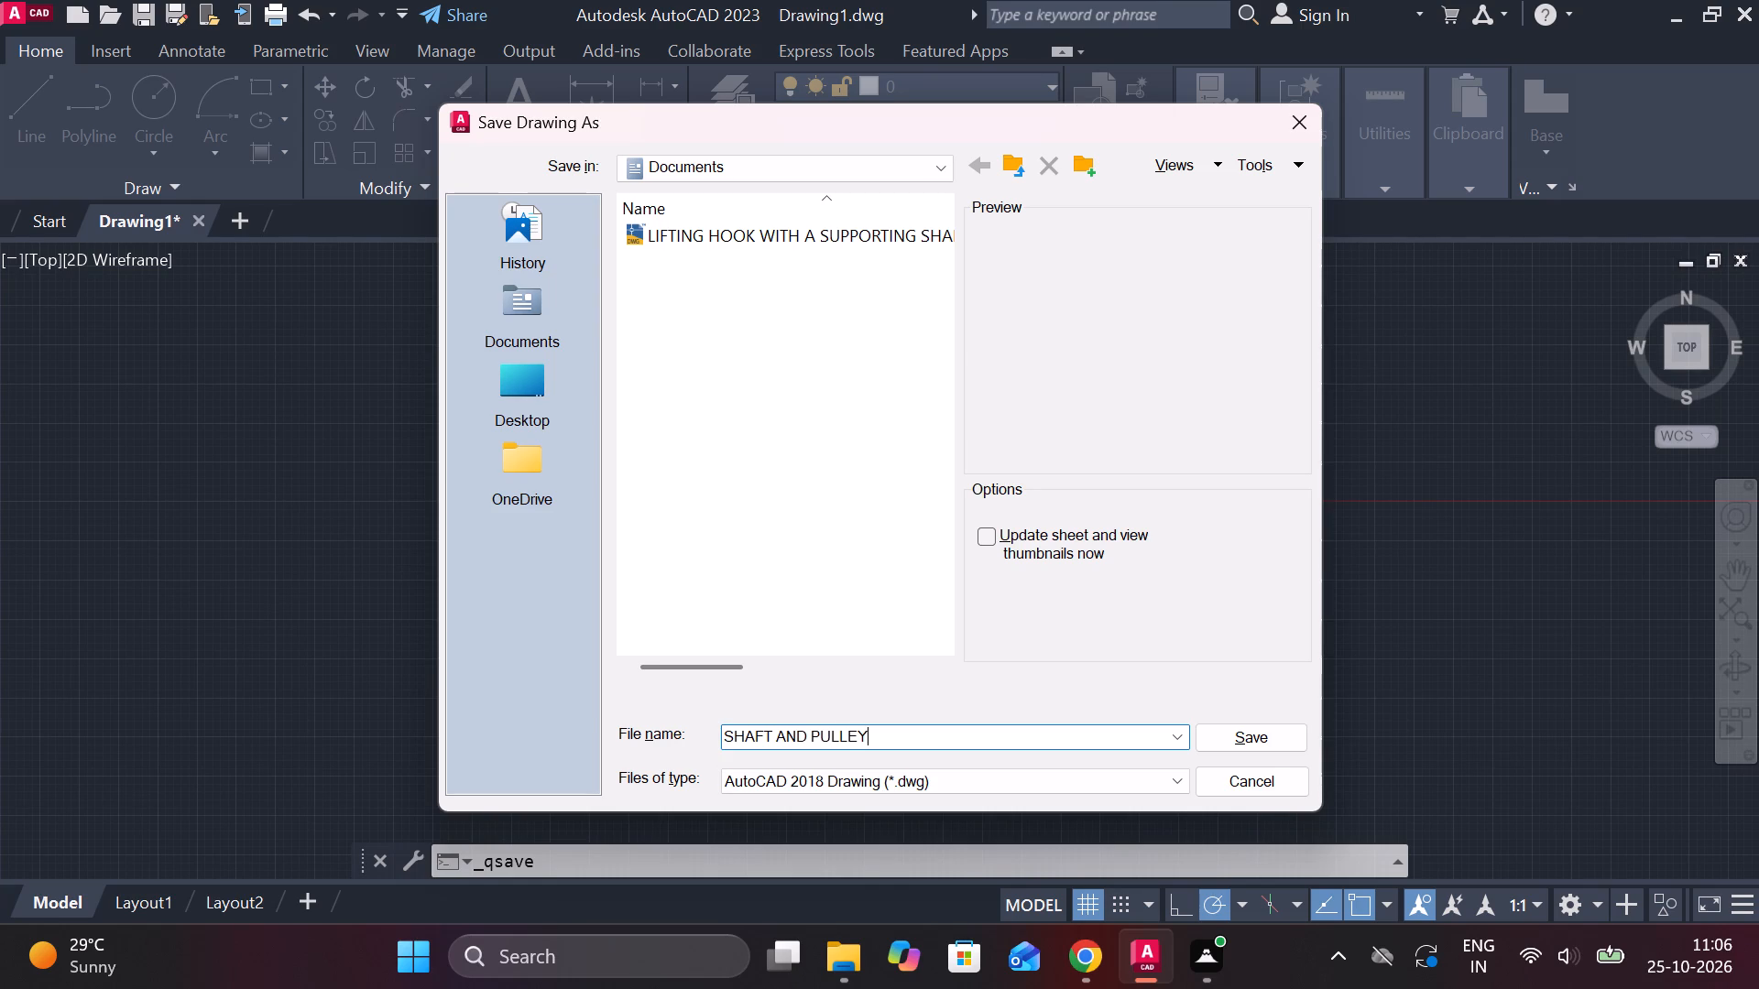
key(space)
text(BEARING SUPPORT ASSEMBLY)
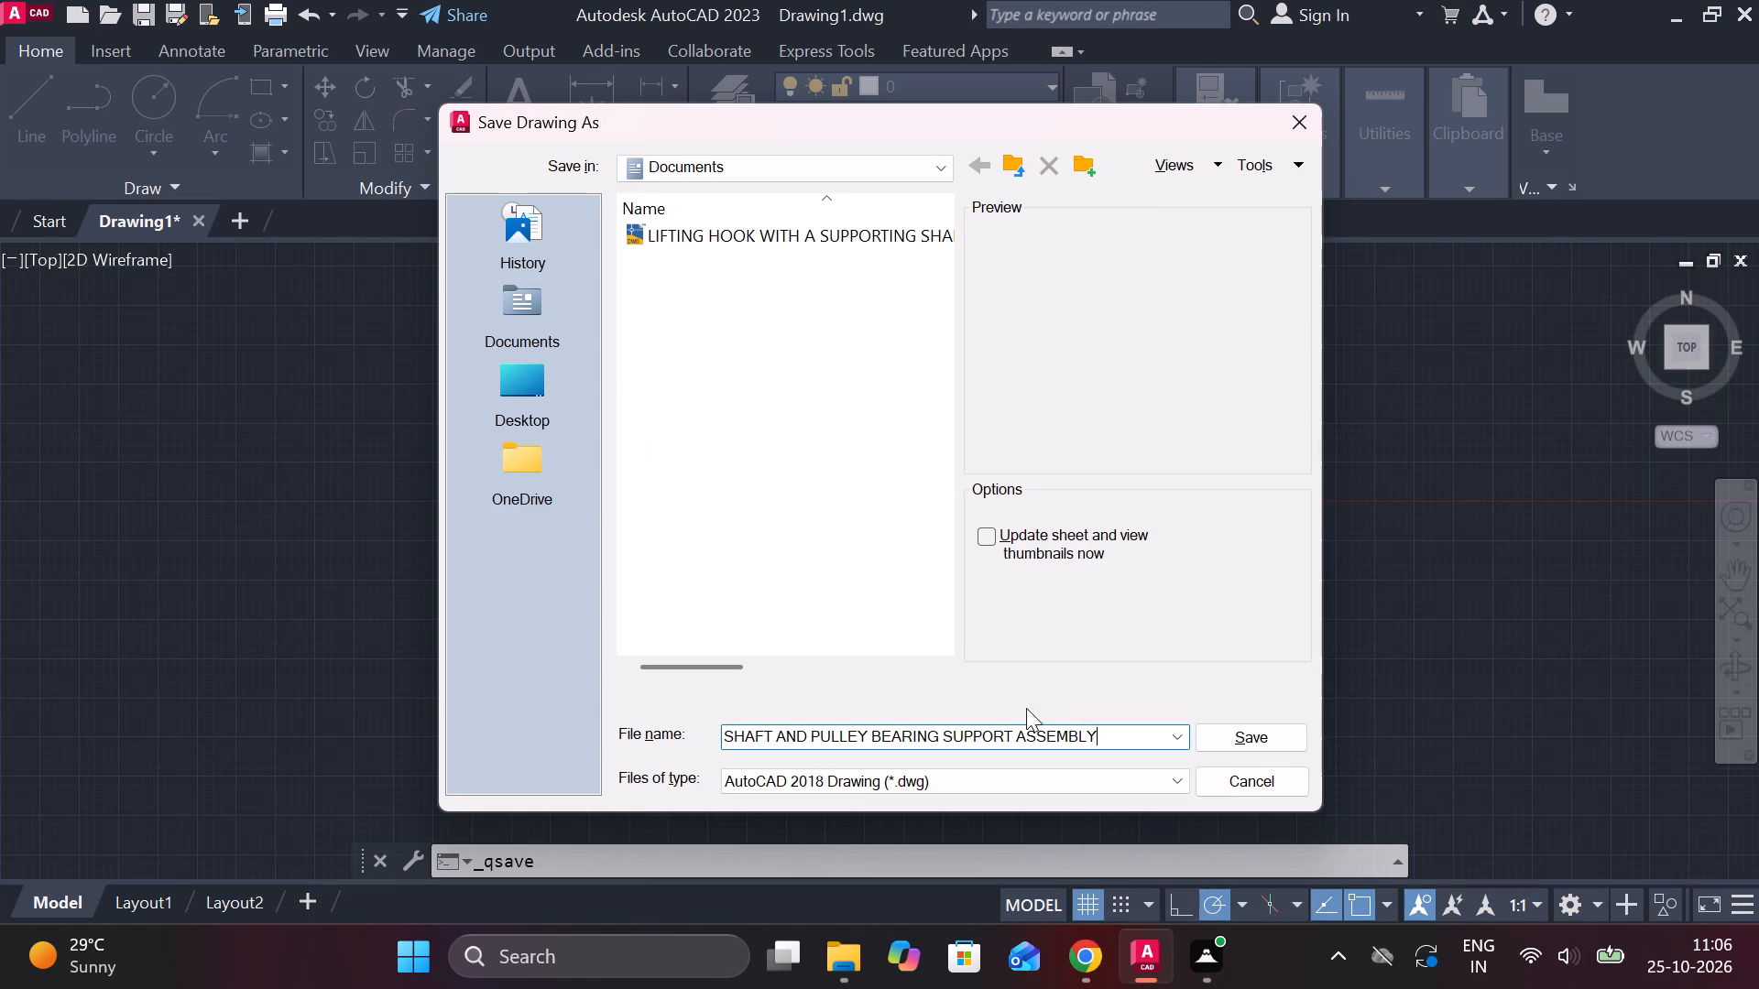
click(1226, 742)
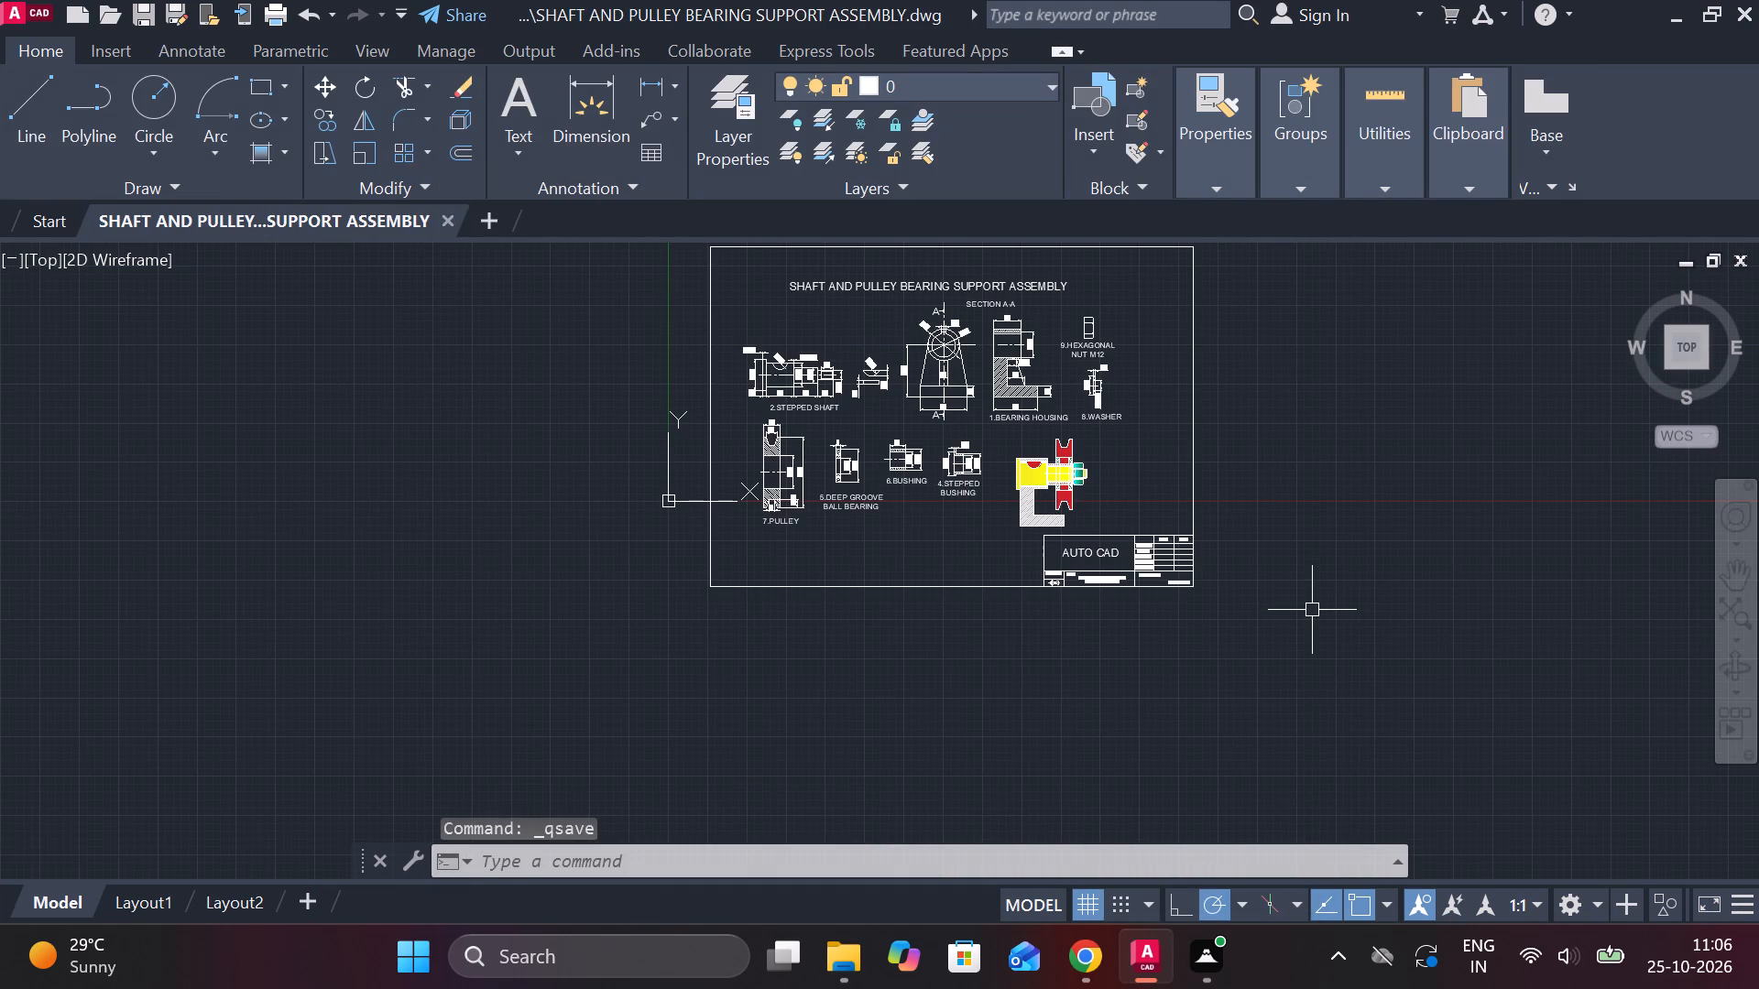
Run the LOGFILEOFF command and save the drawing again.
text(LOG)
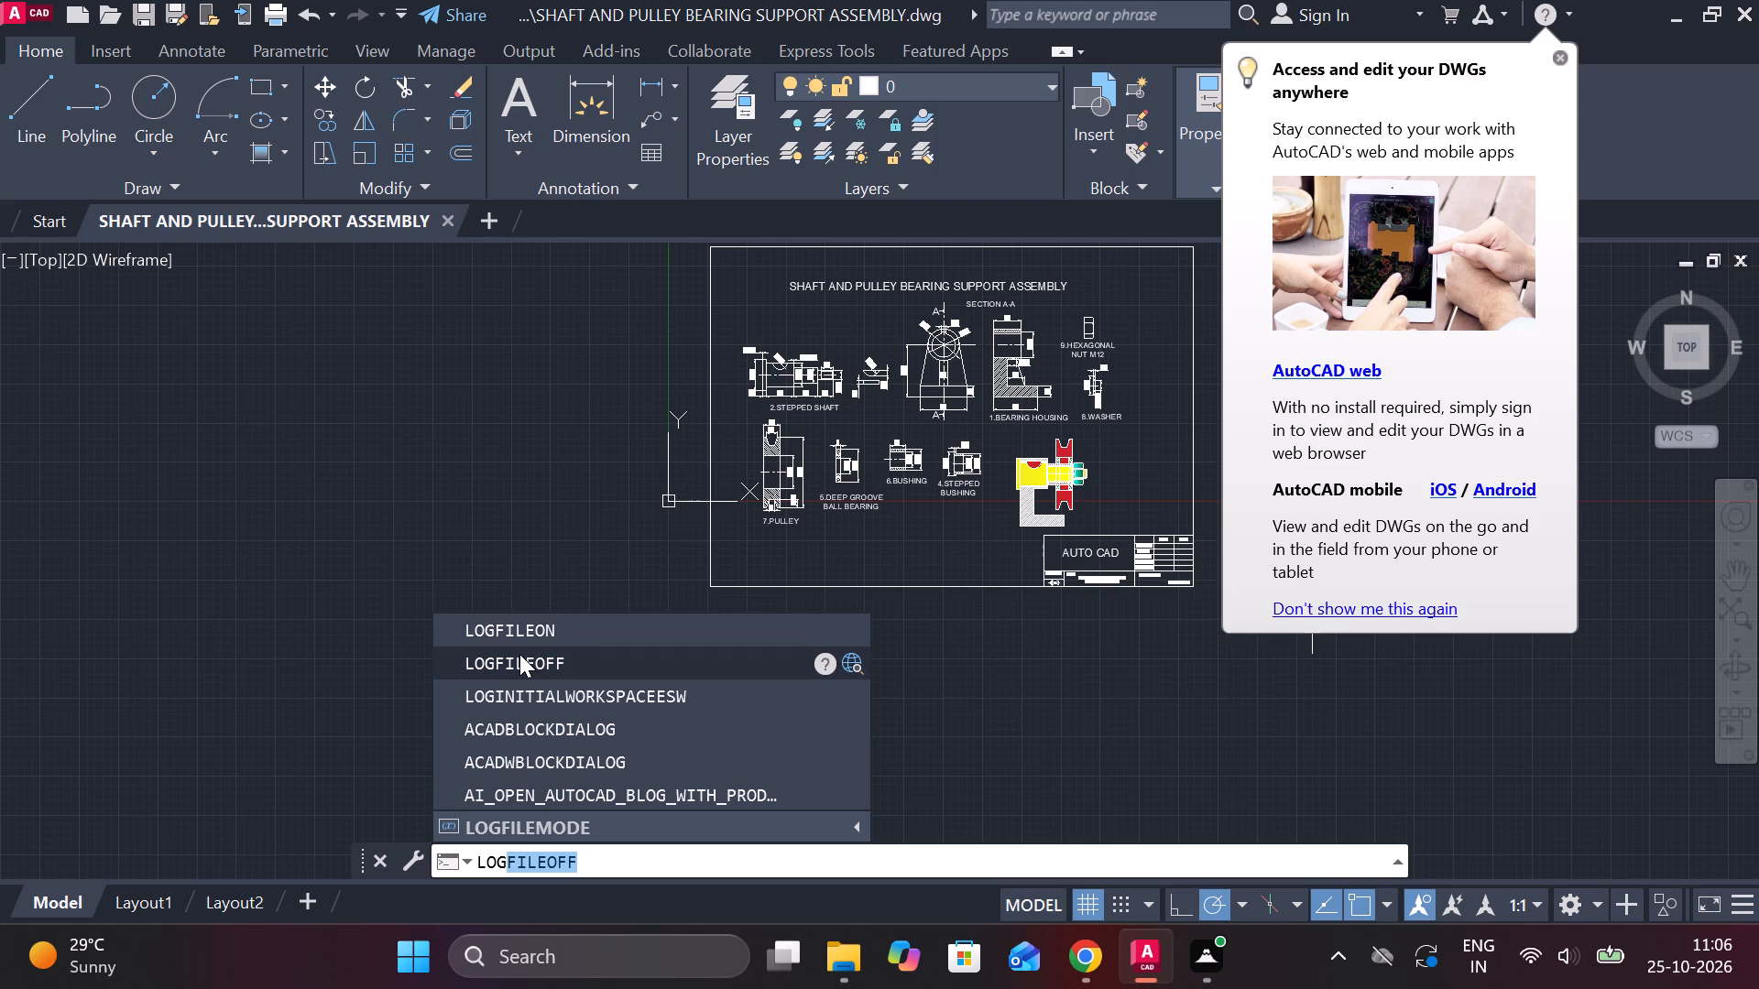
click(519, 654)
key(ctrl+s)
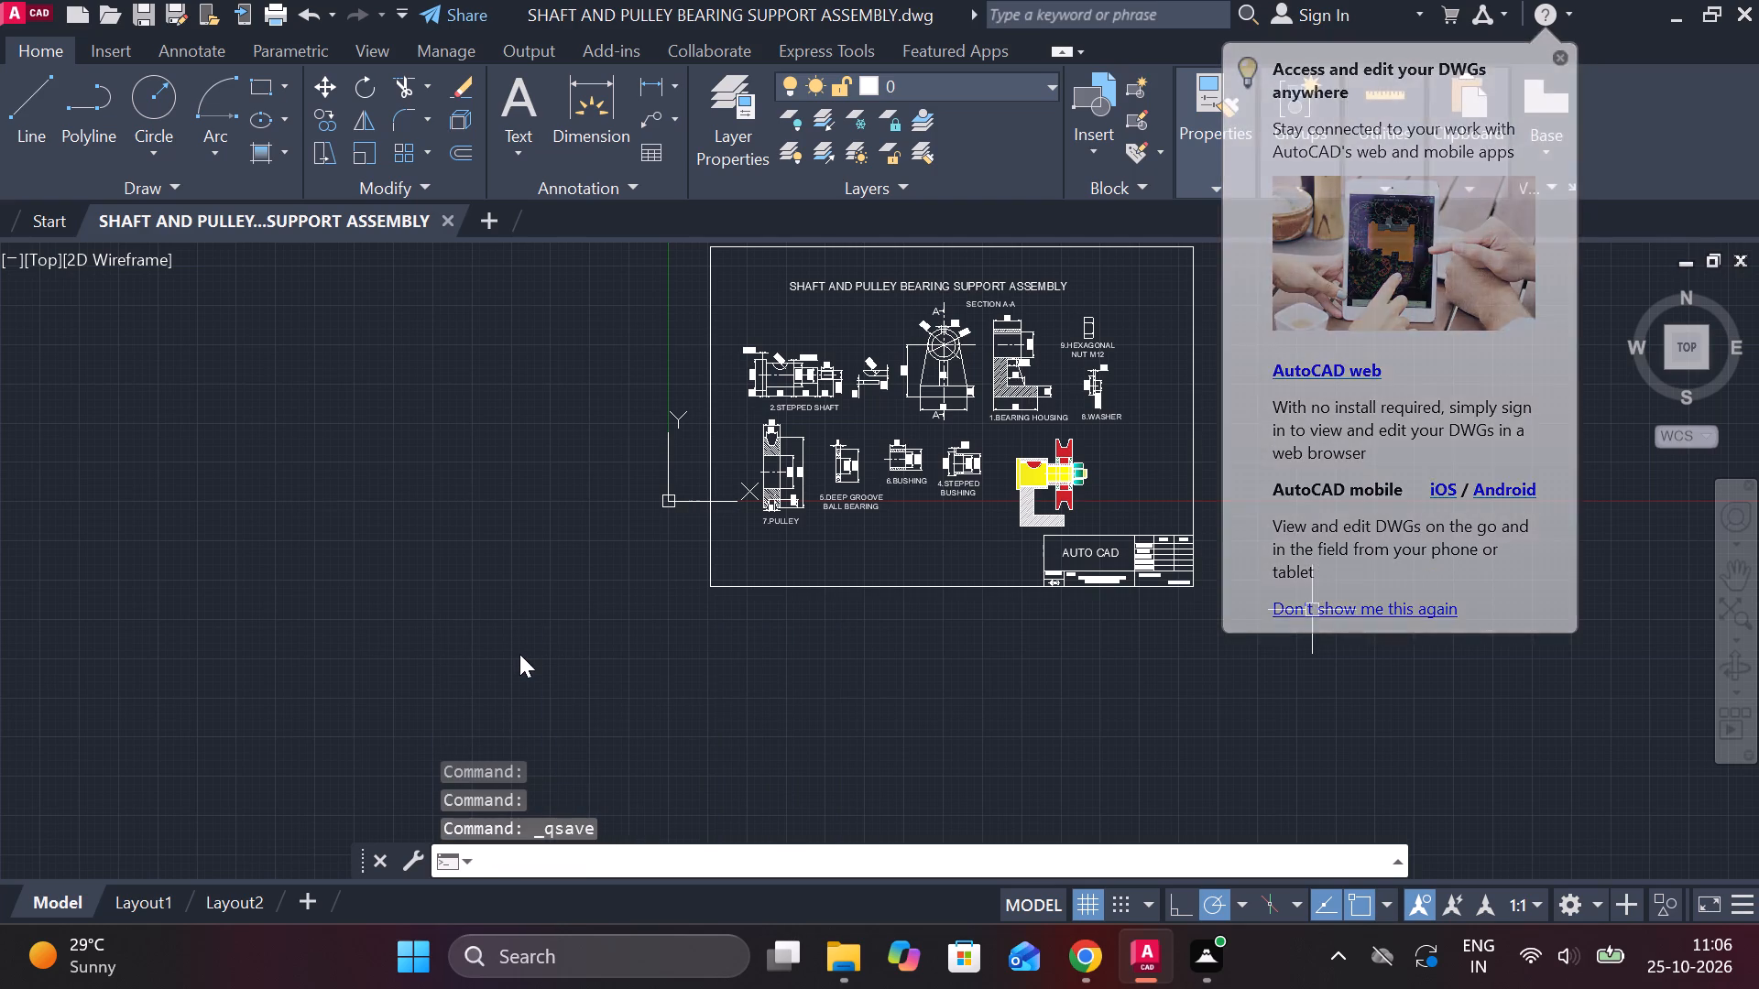
Set up a plot with the DWG To PDF.pc3 plotter and landscape orientation.
text(PLOT)
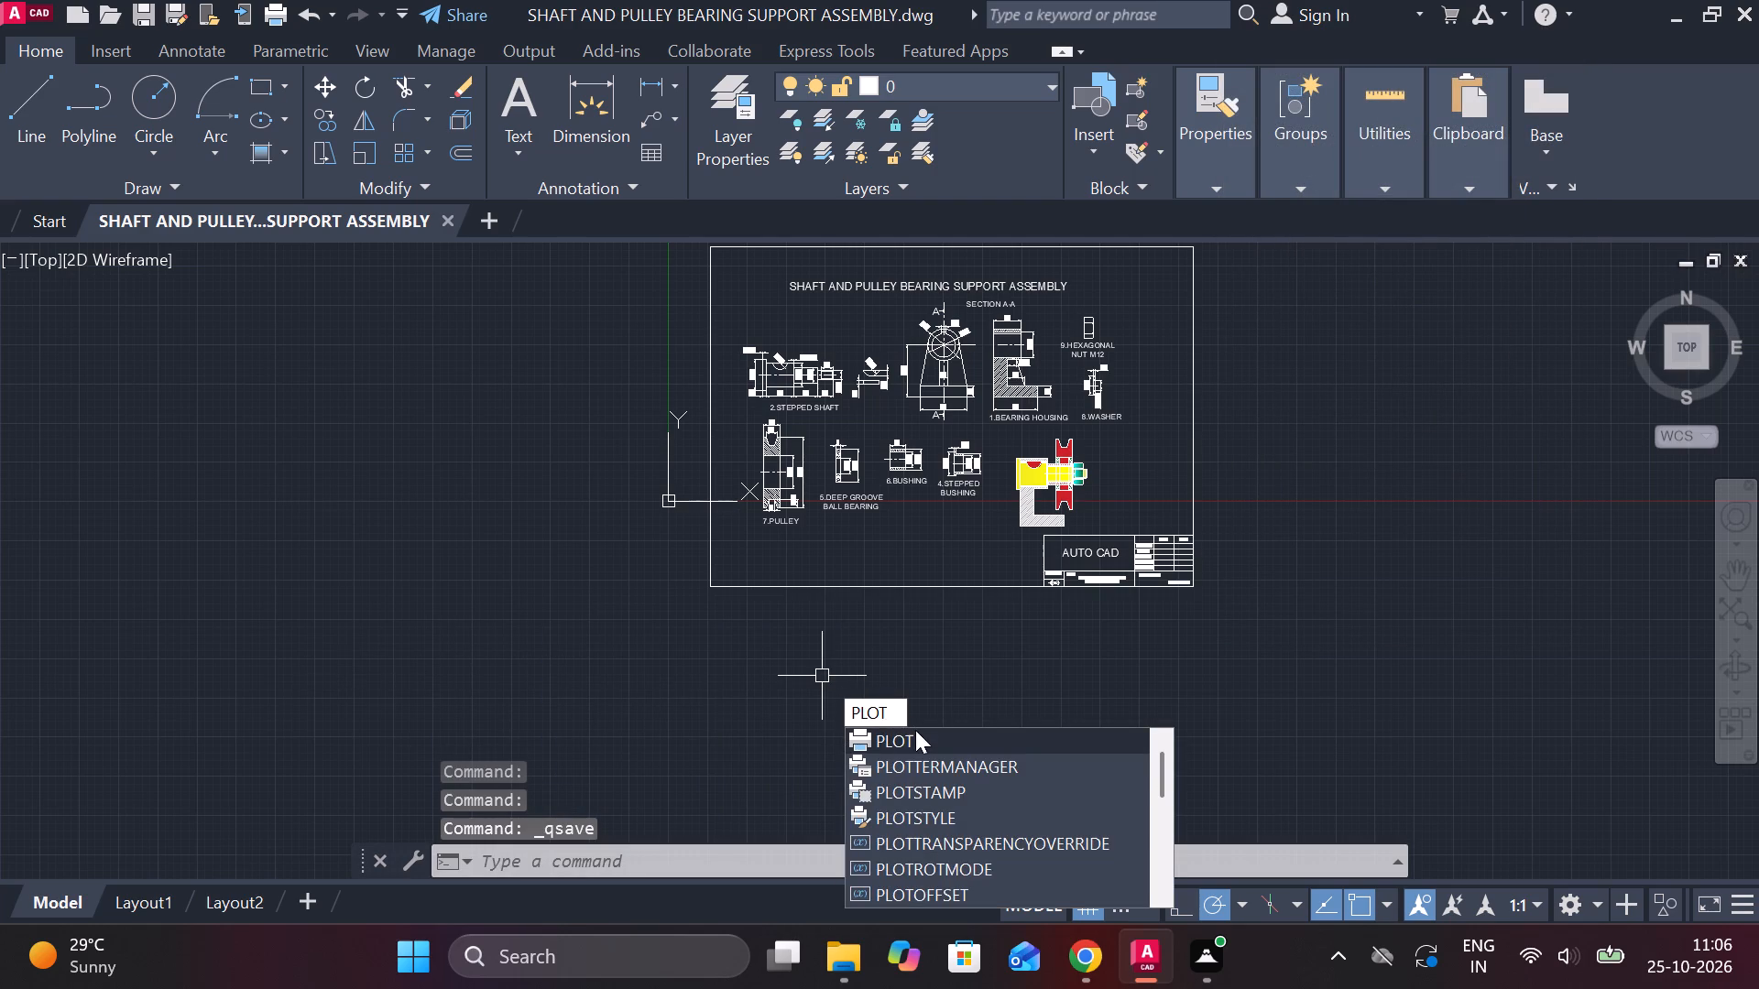
click(915, 730)
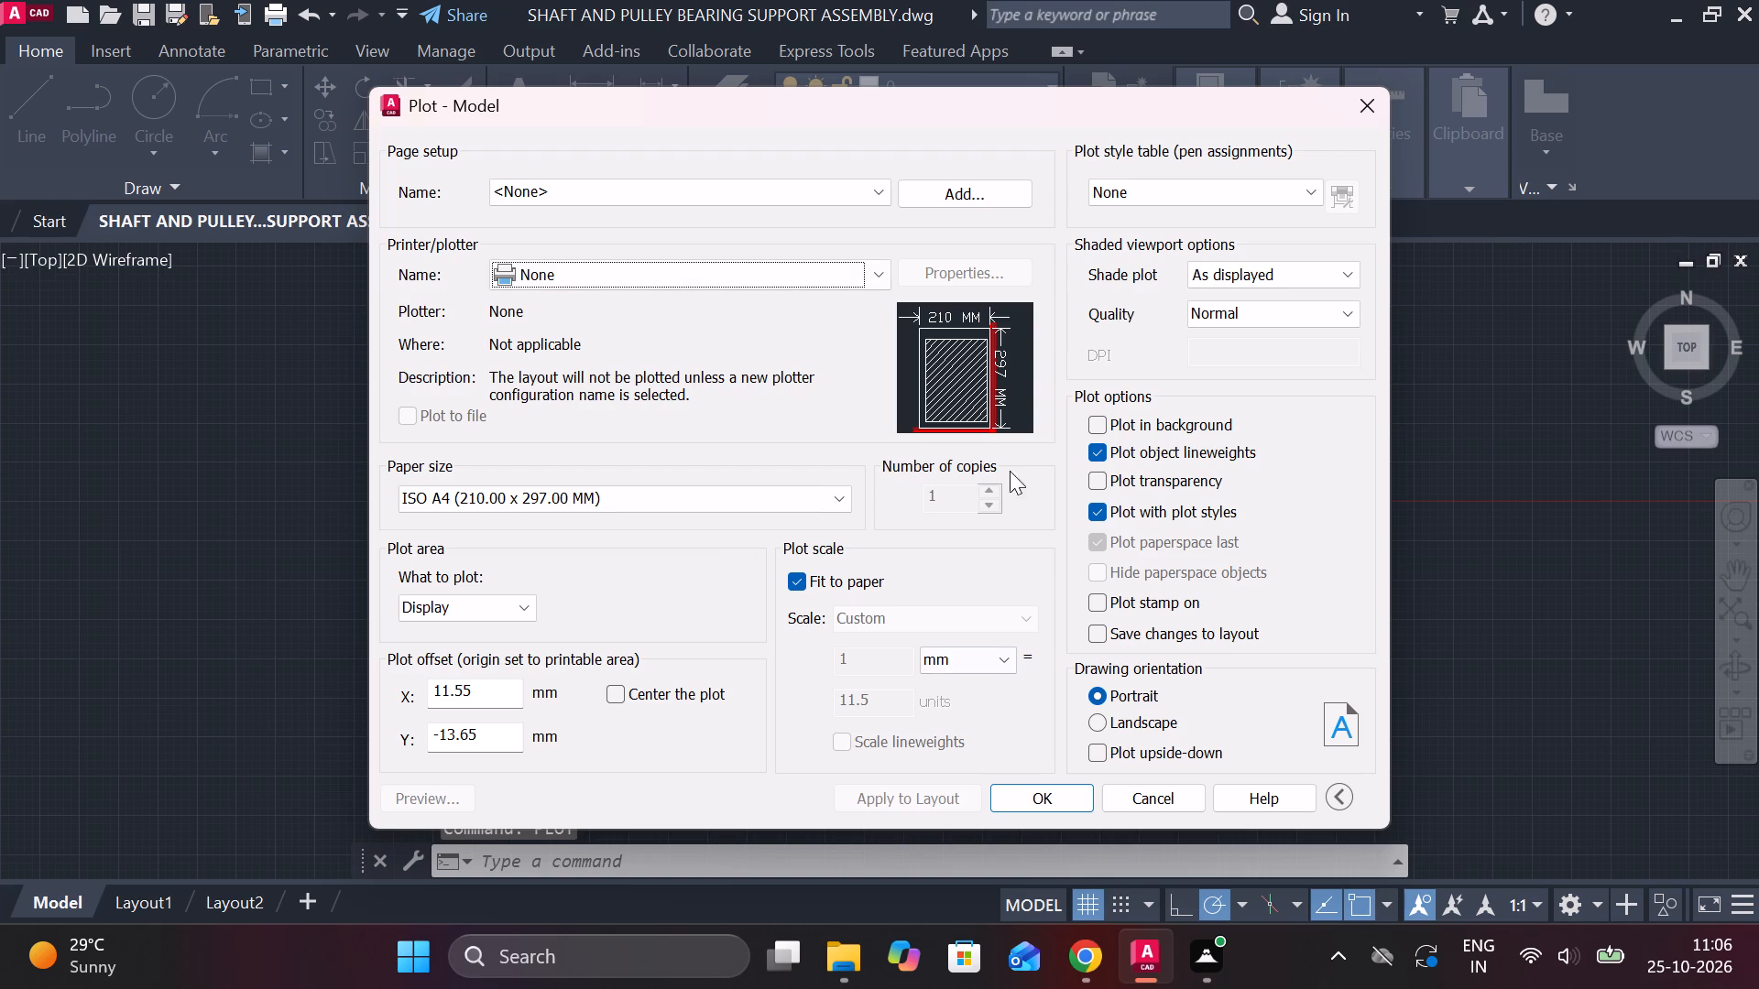
click(716, 193)
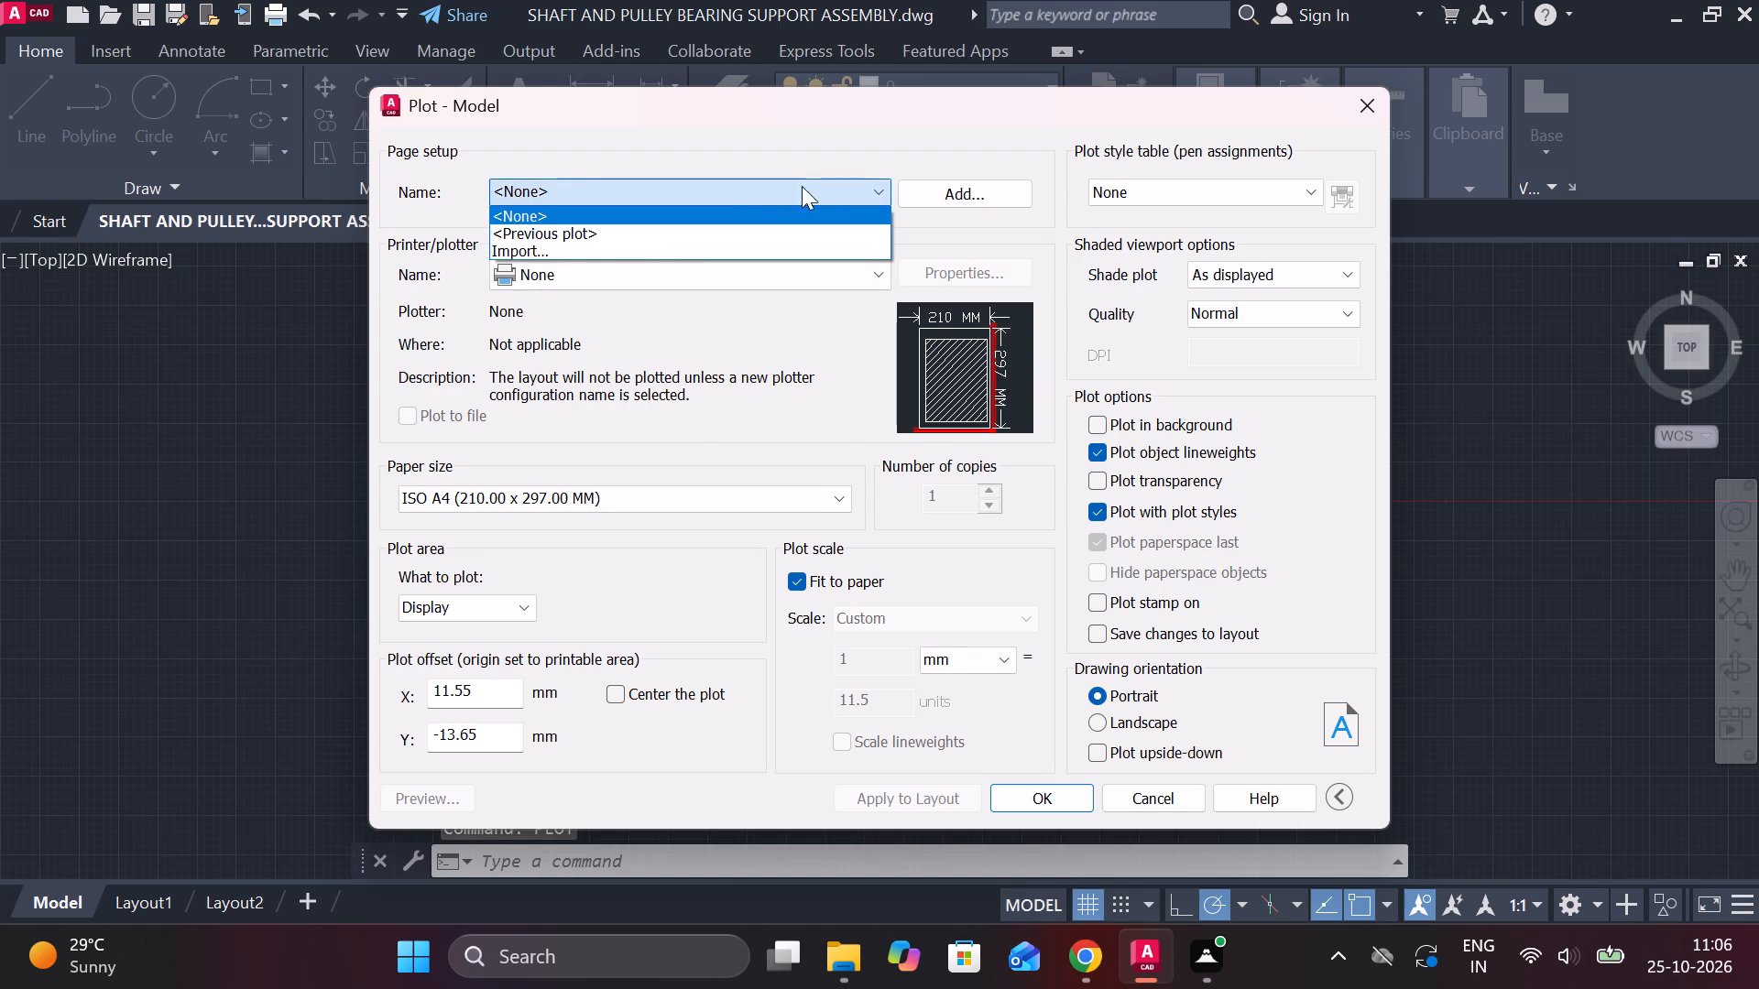
click(858, 182)
click(769, 263)
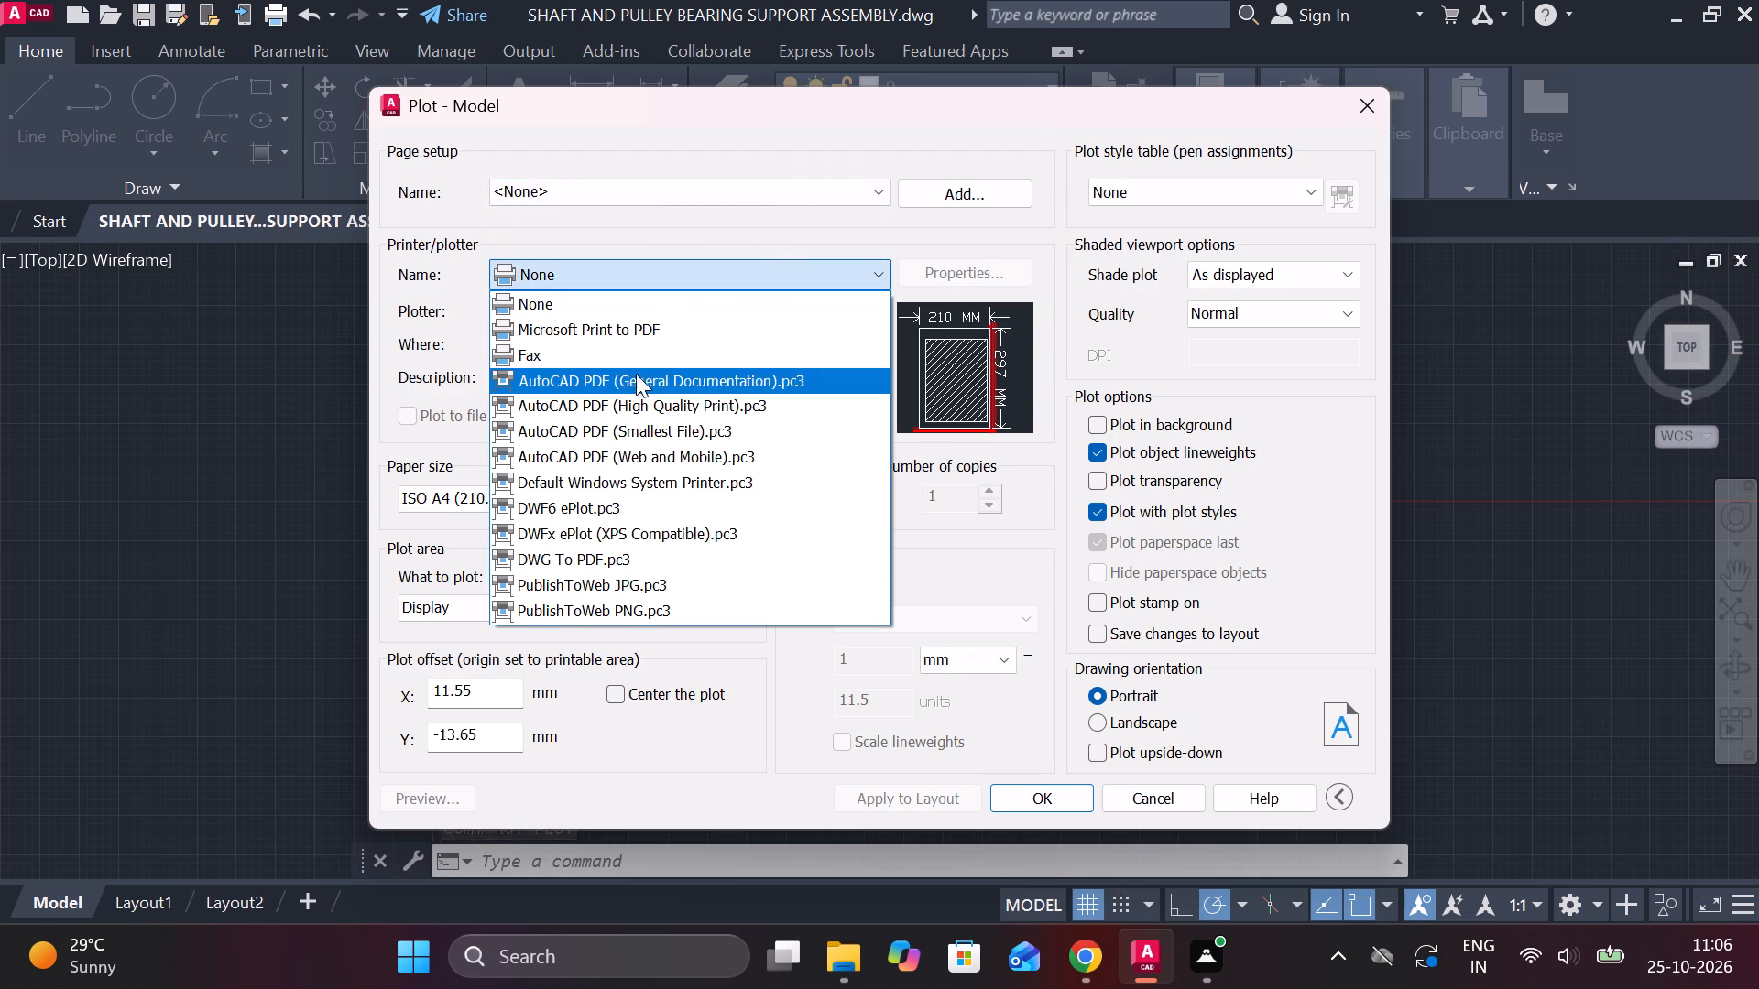
click(617, 558)
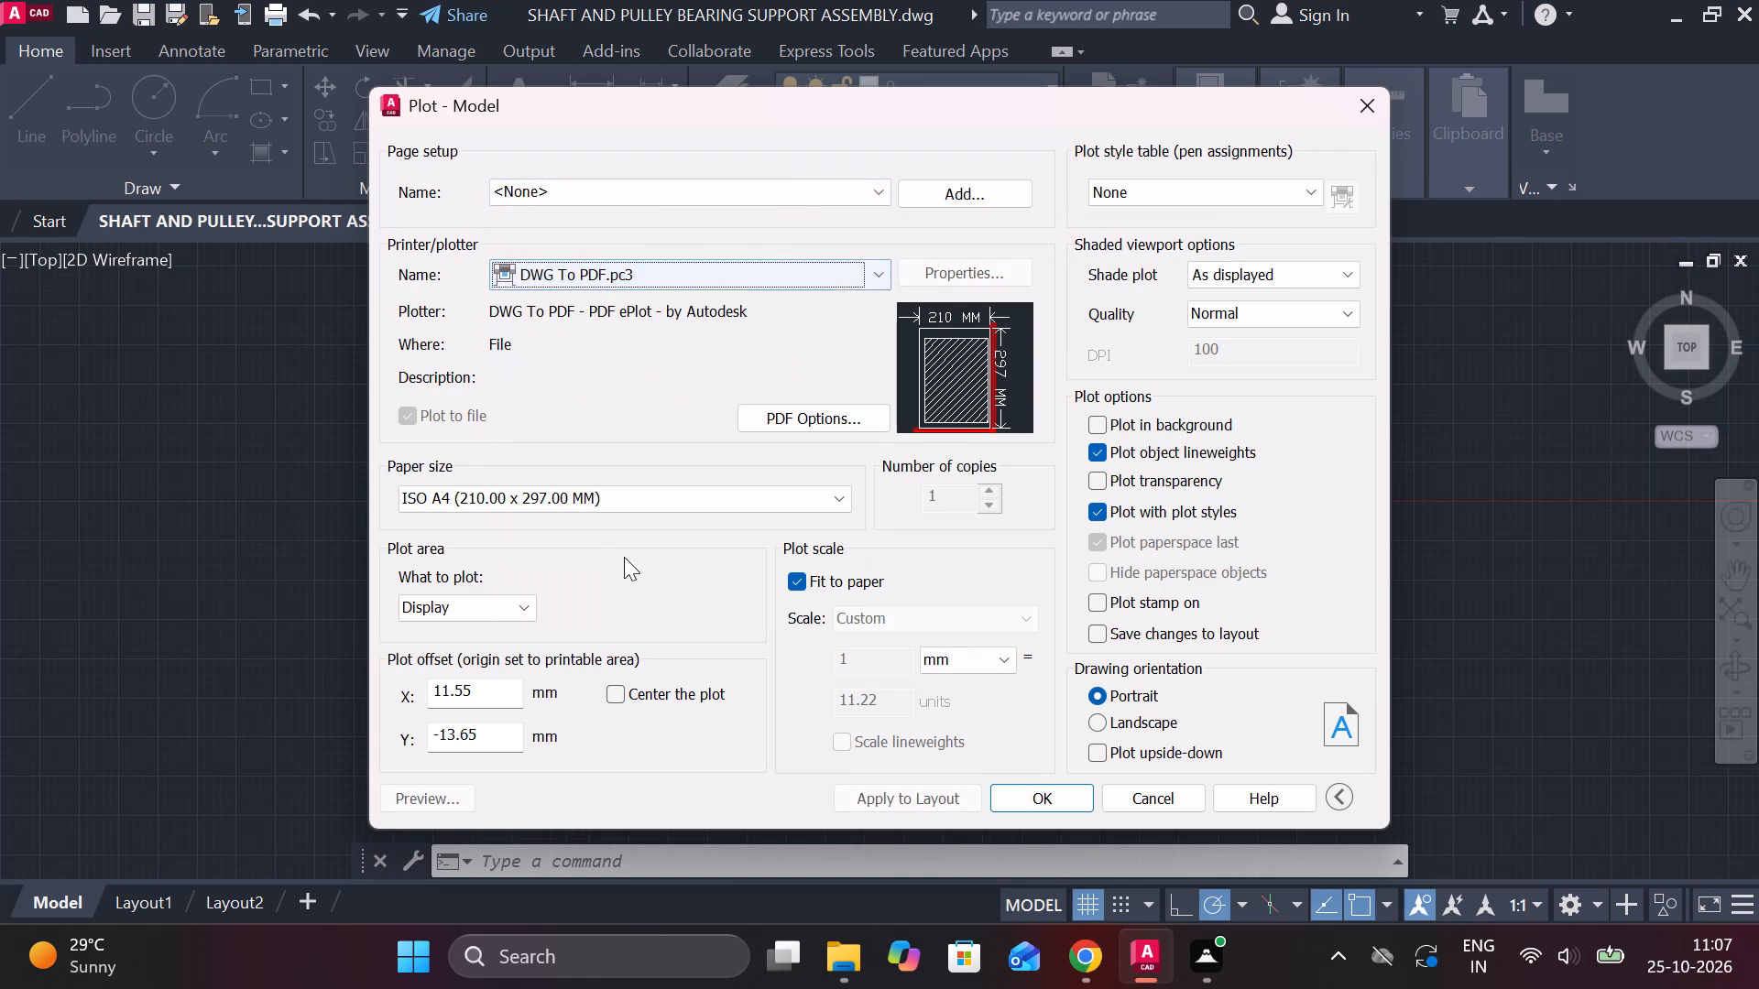
click(1087, 722)
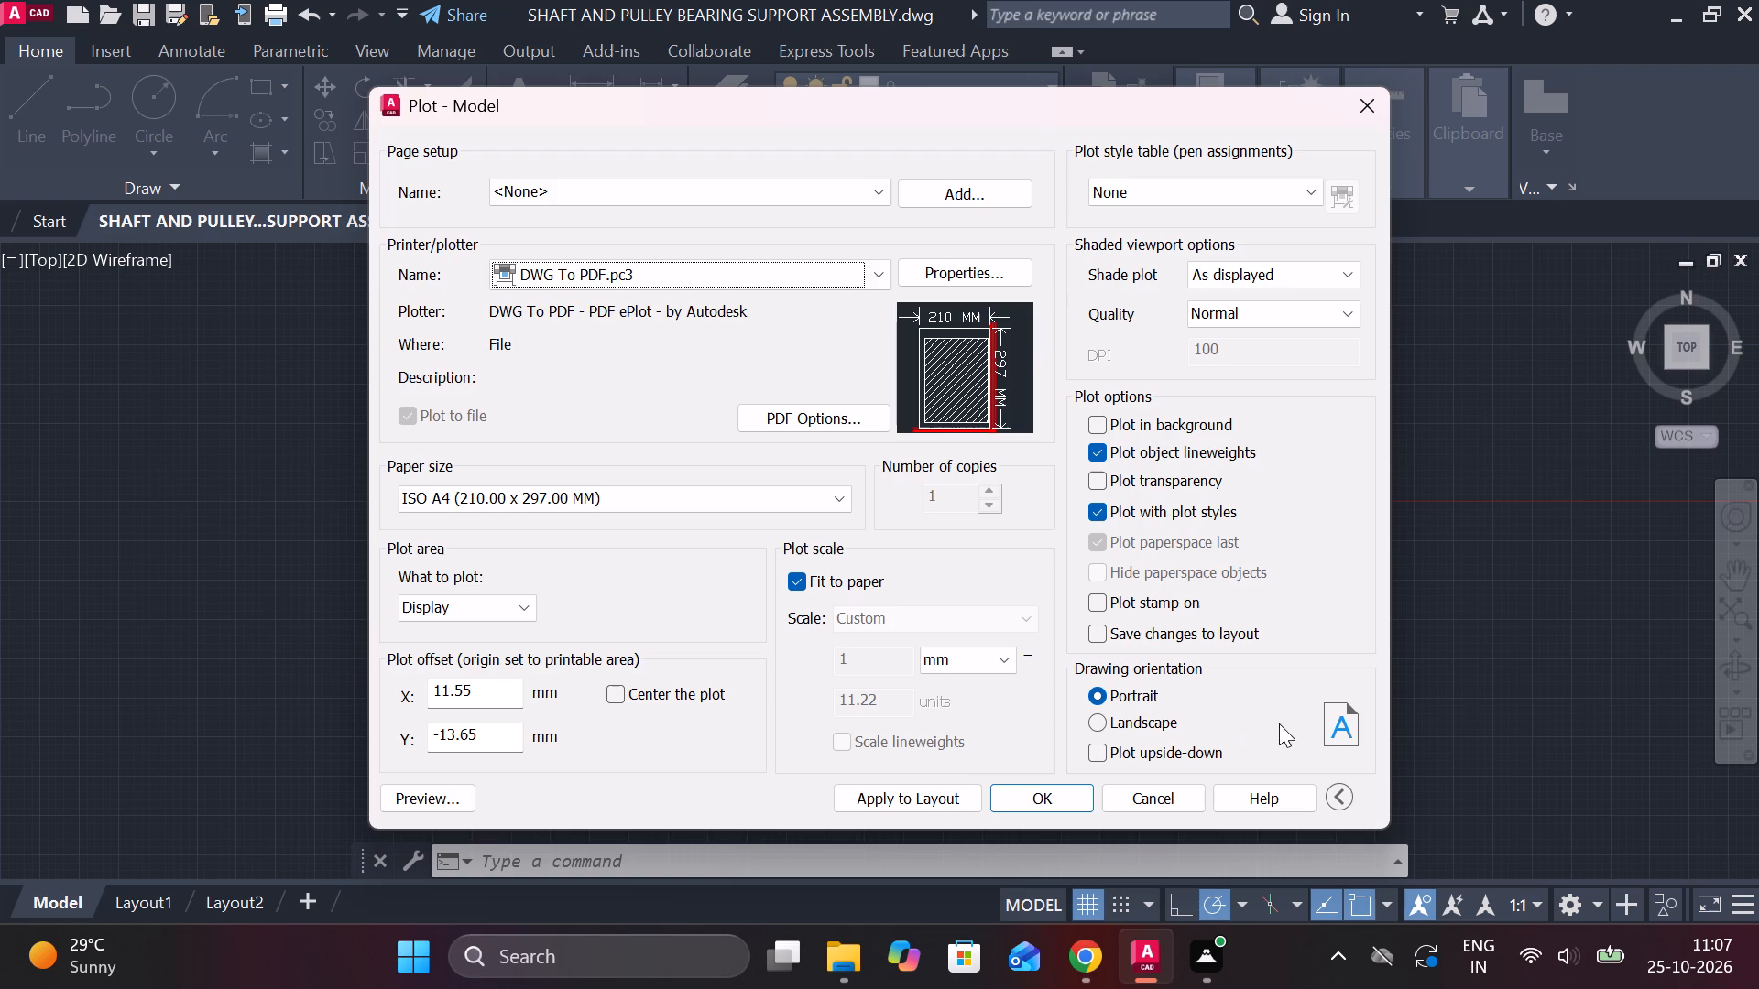
click(1094, 725)
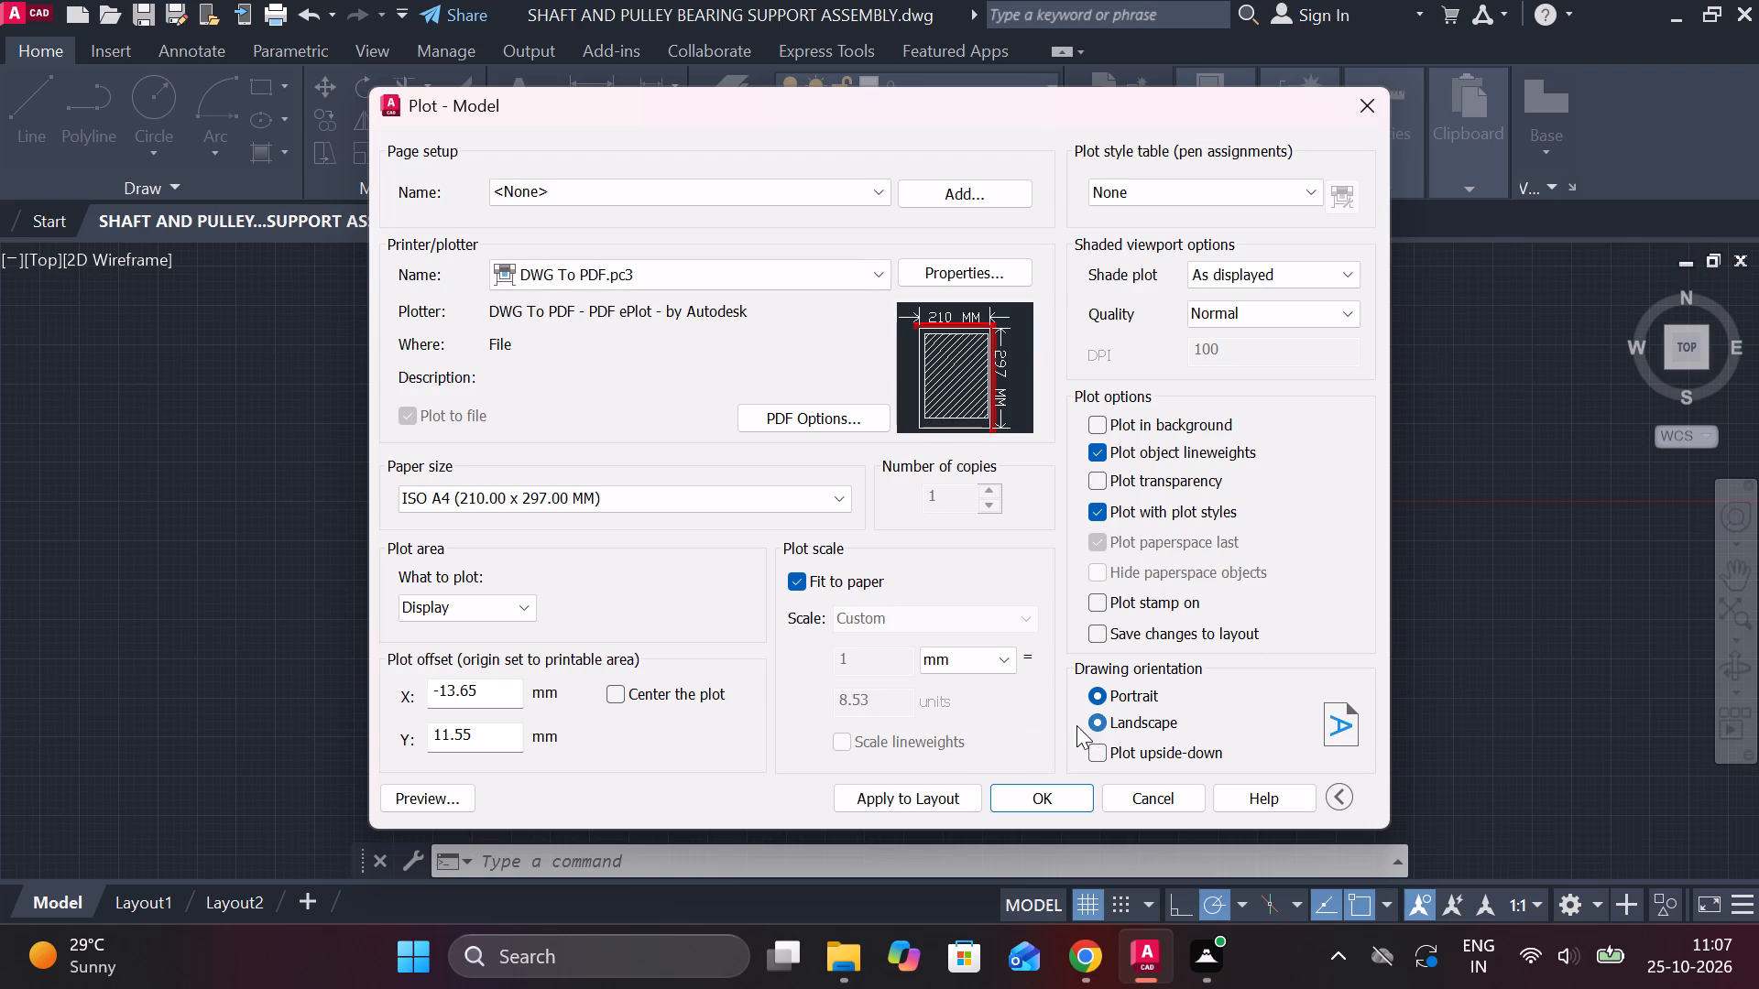
Set the plot area to a window enclosing the entire sheet border with a small margin around it.
click(501, 616)
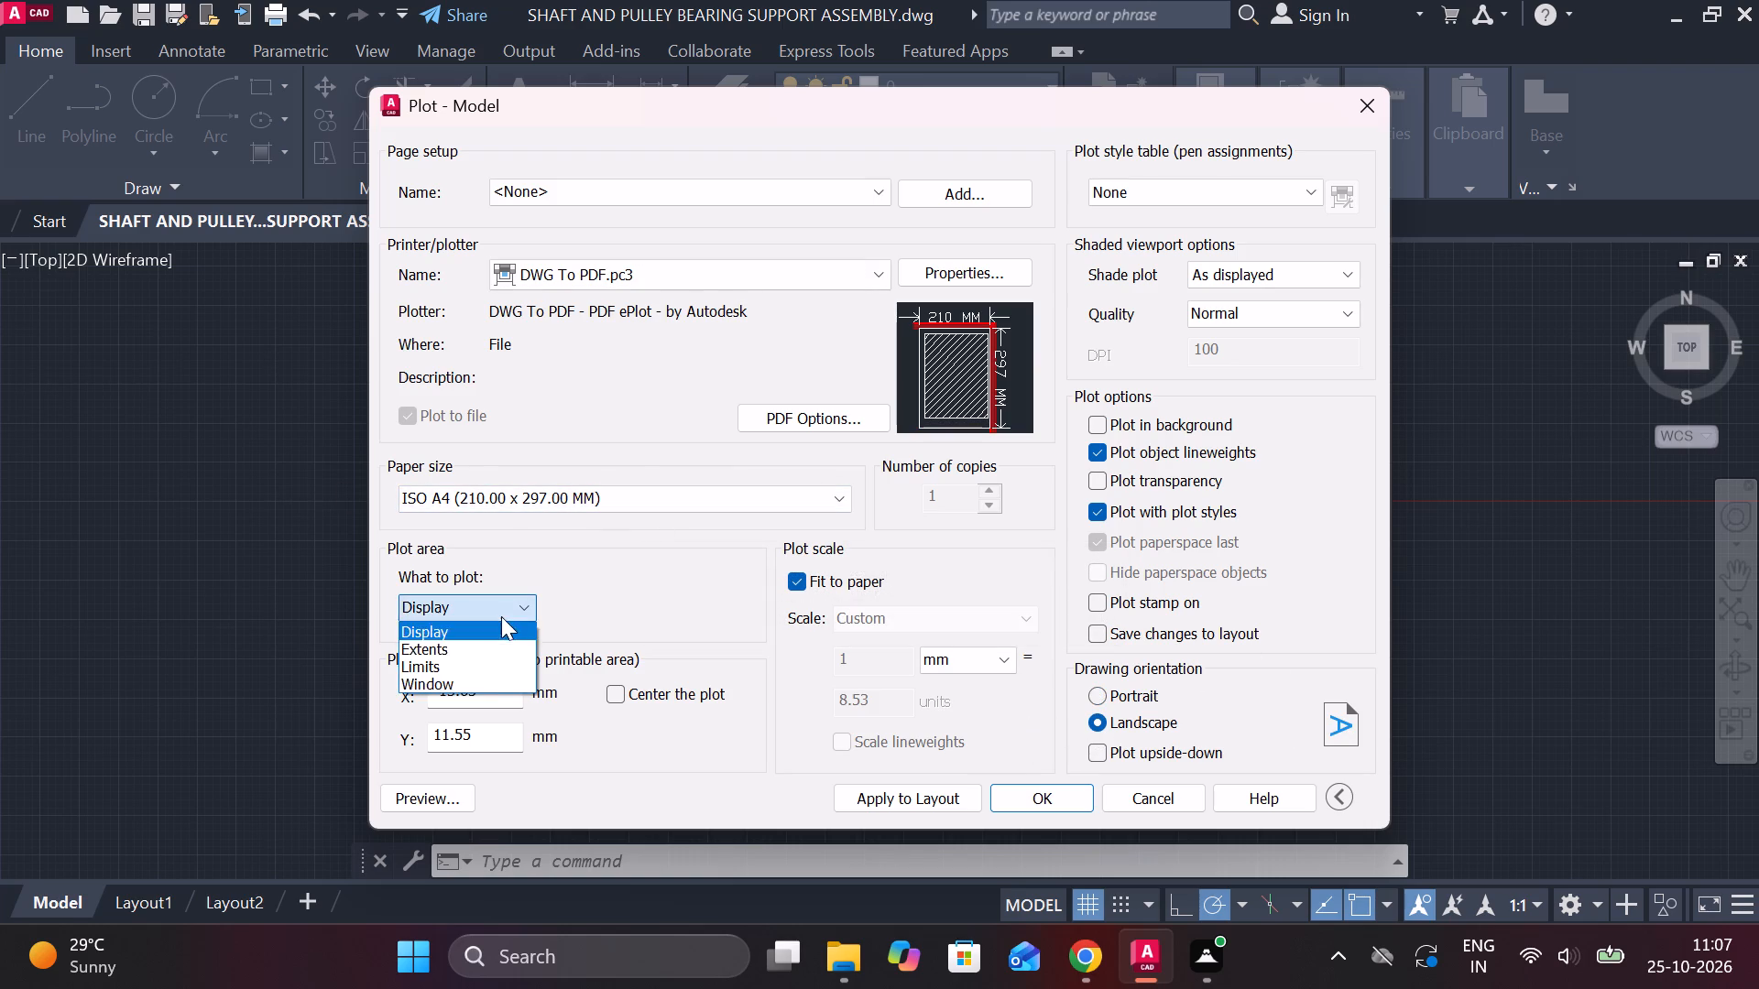
click(471, 683)
middle_drag(672, 396, 646, 473)
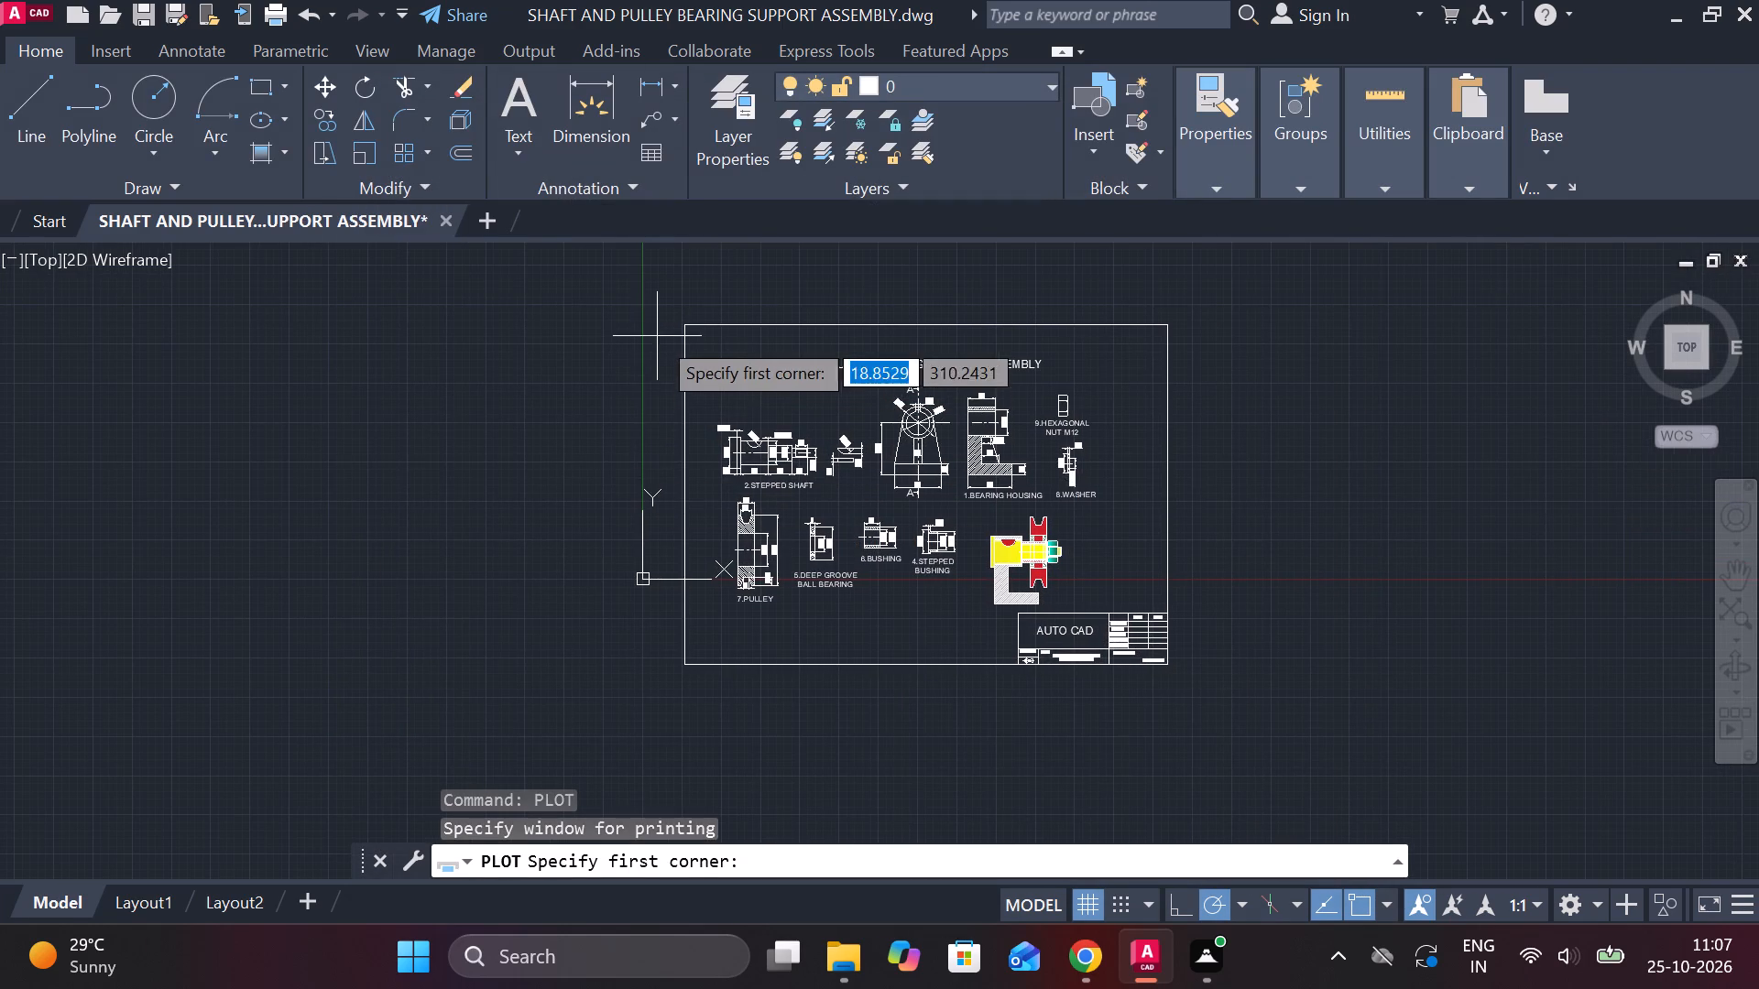
click(658, 299)
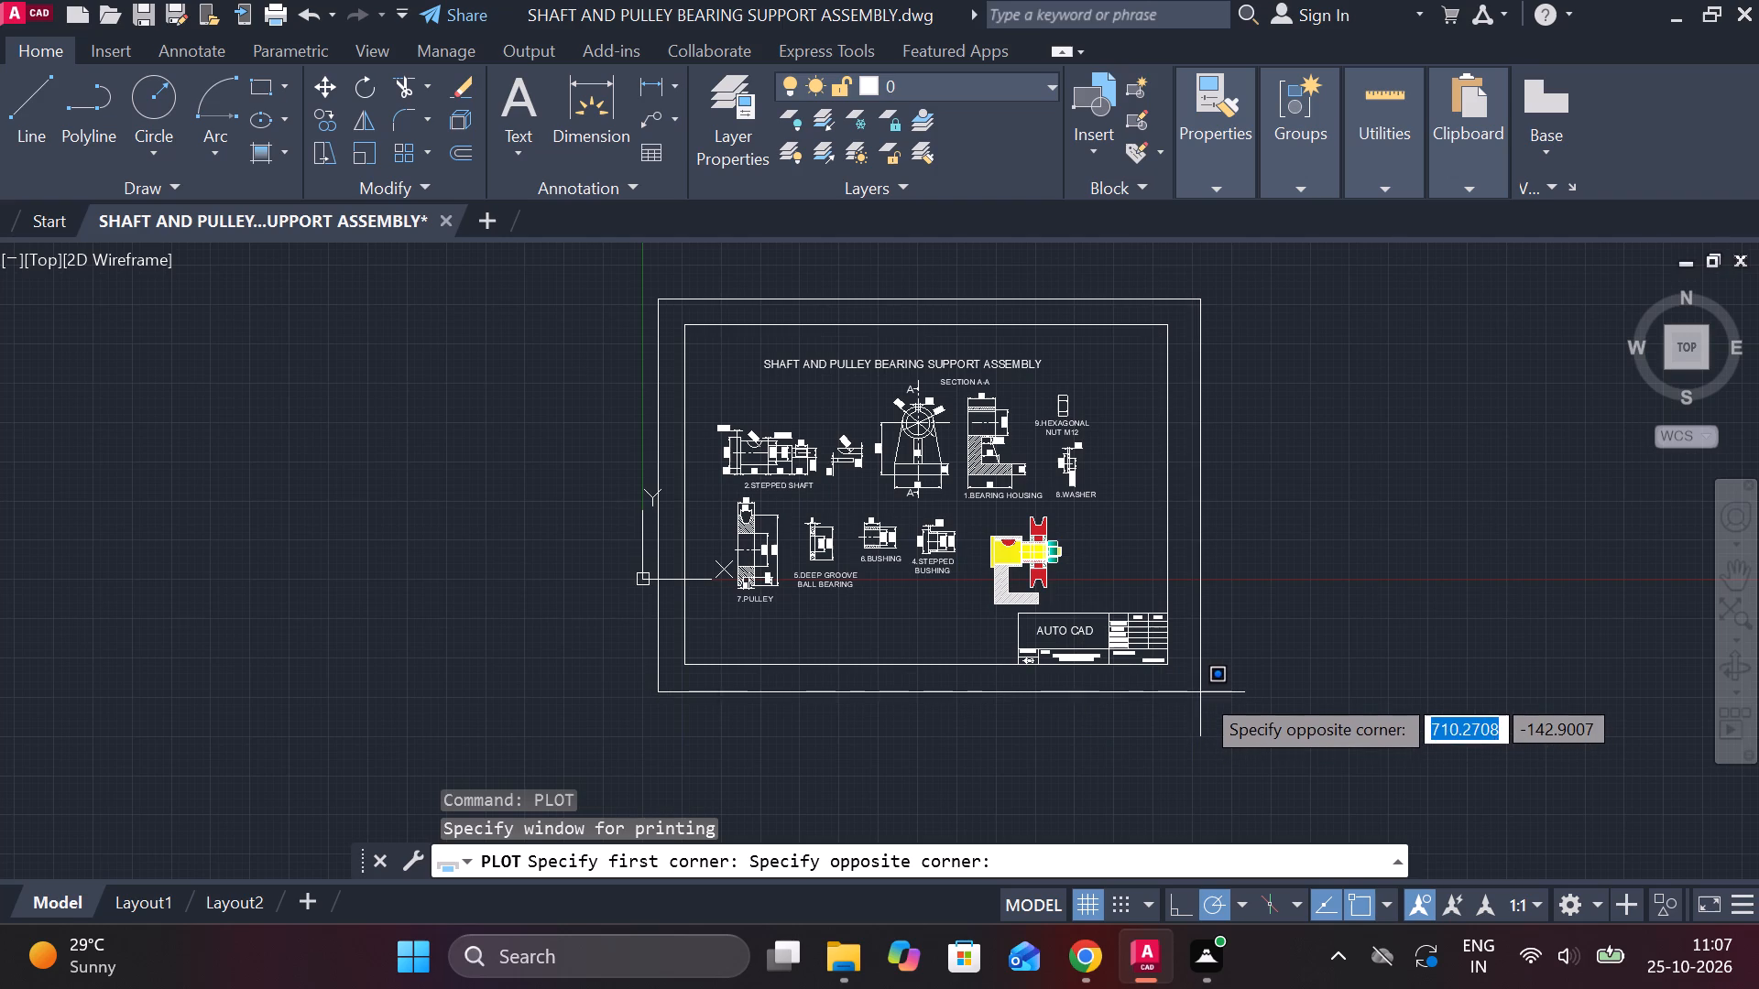
click(1200, 692)
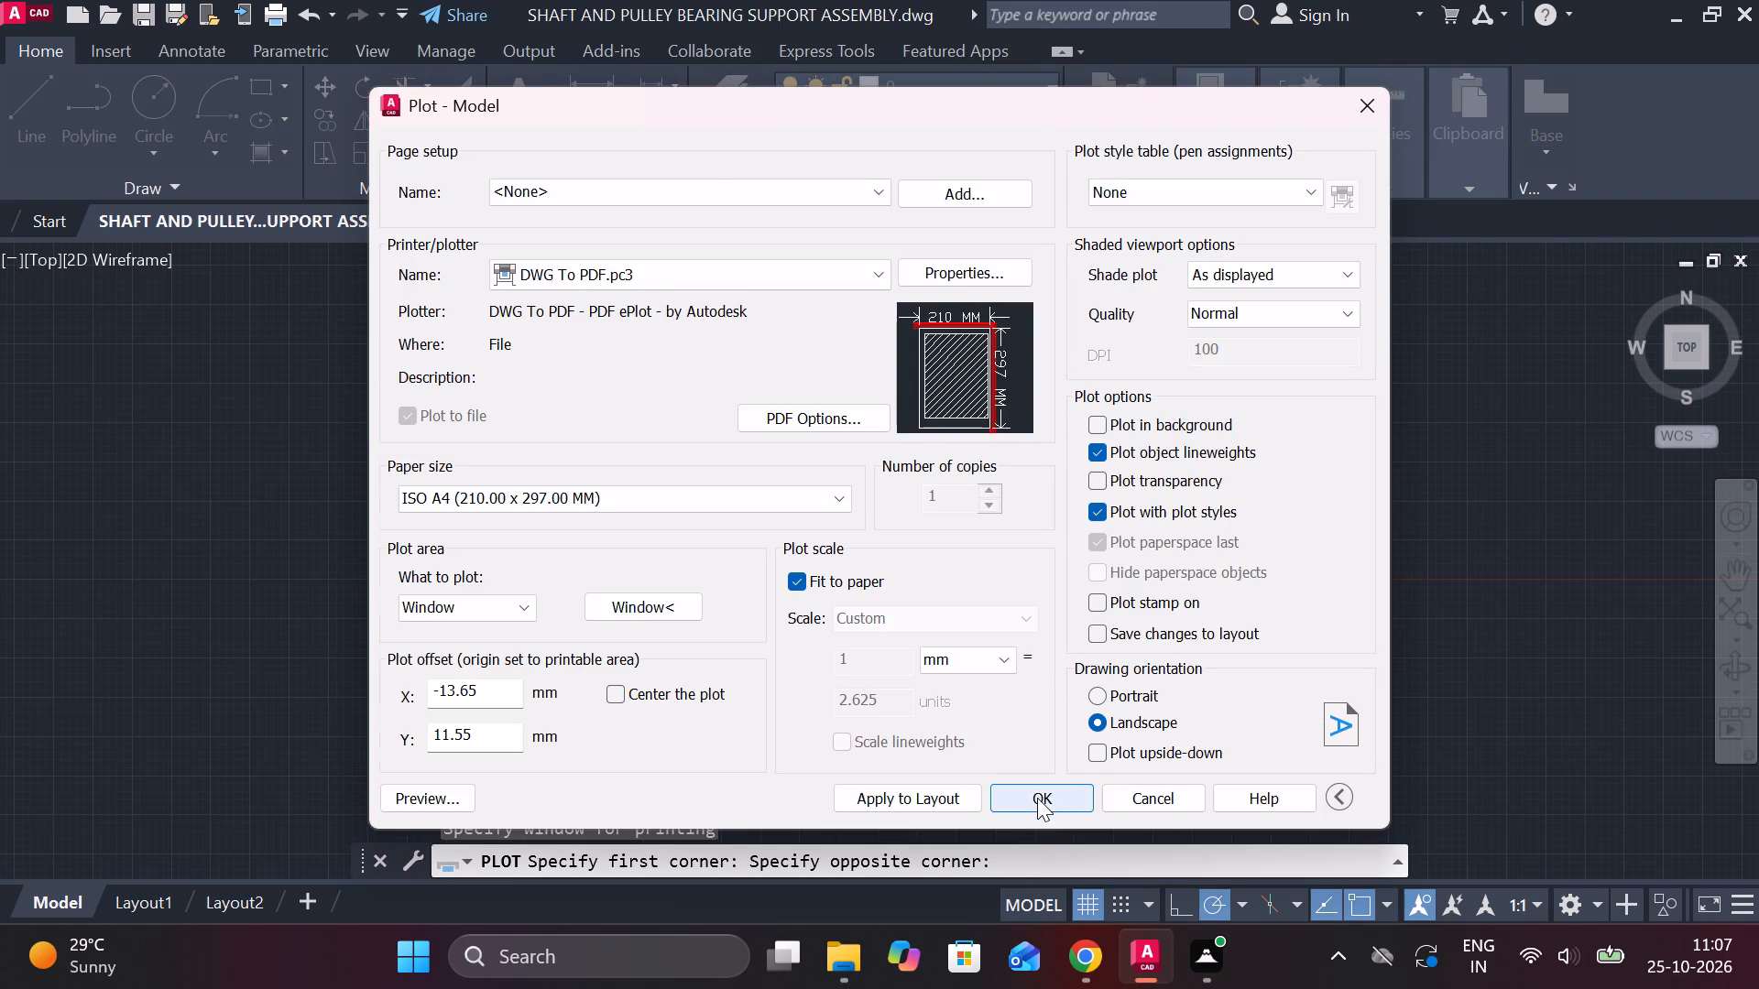
Plot the sheet to a PDF saved in the Documents folder and look over the plotted page.
click(1037, 798)
click(1243, 740)
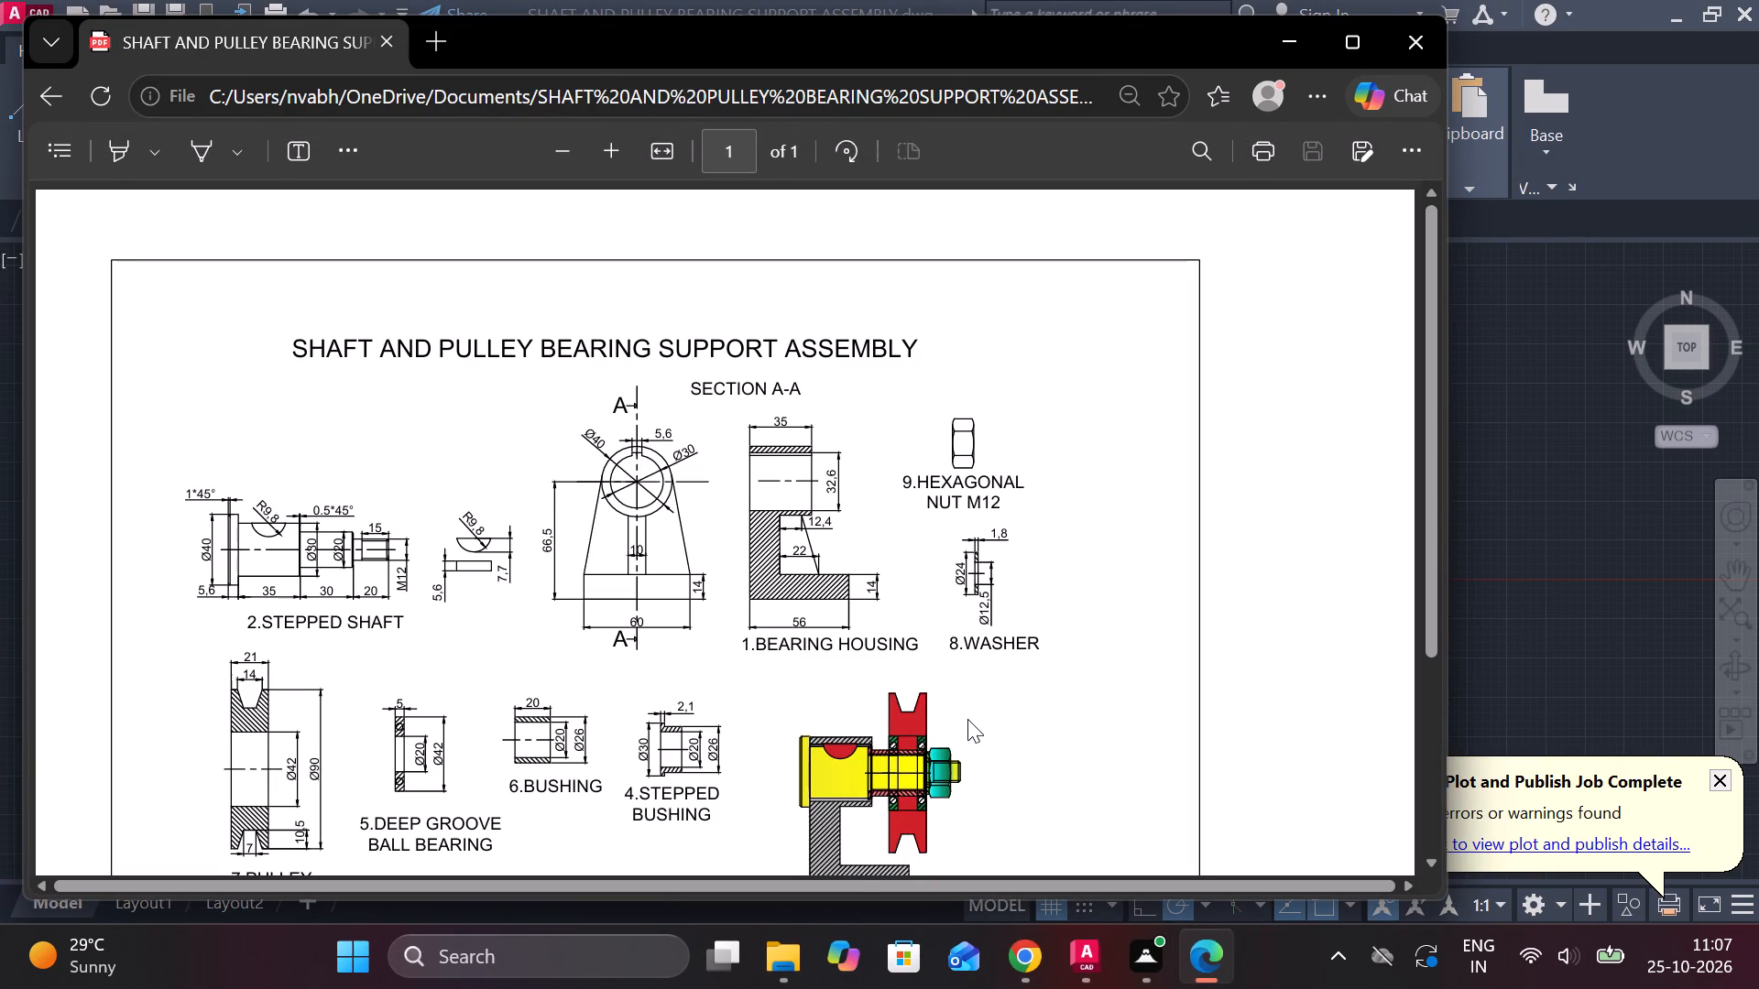
scroll(967, 719, down, 1)
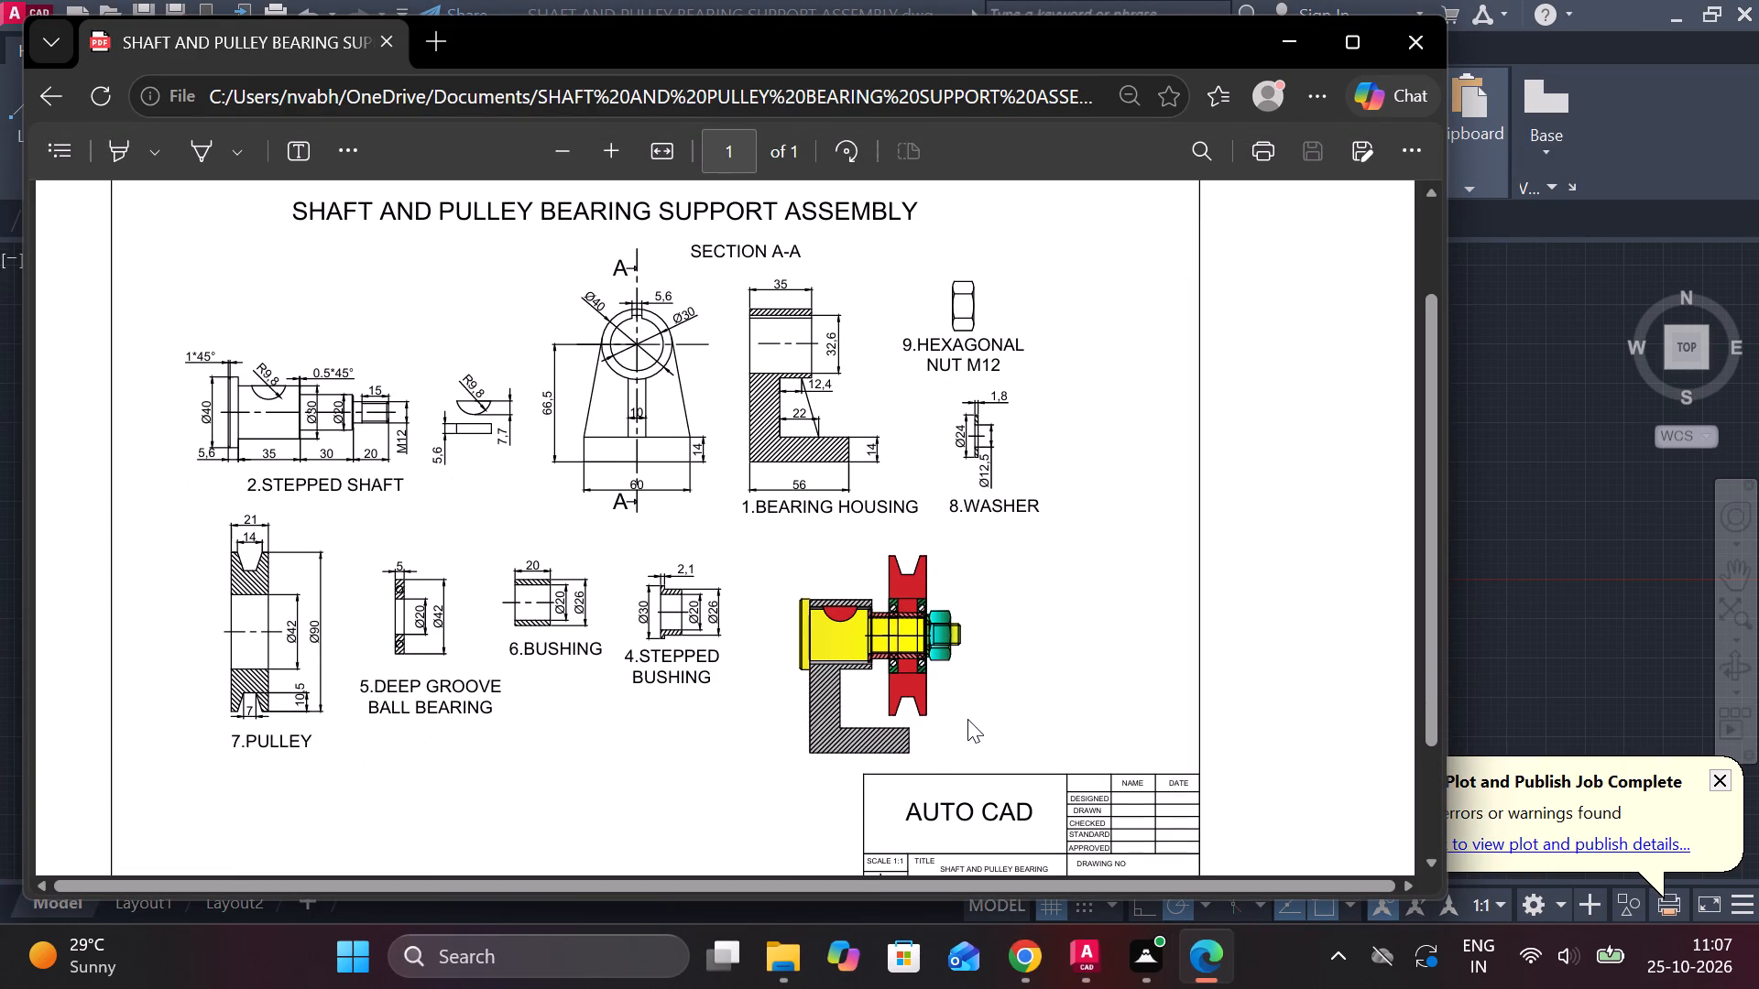